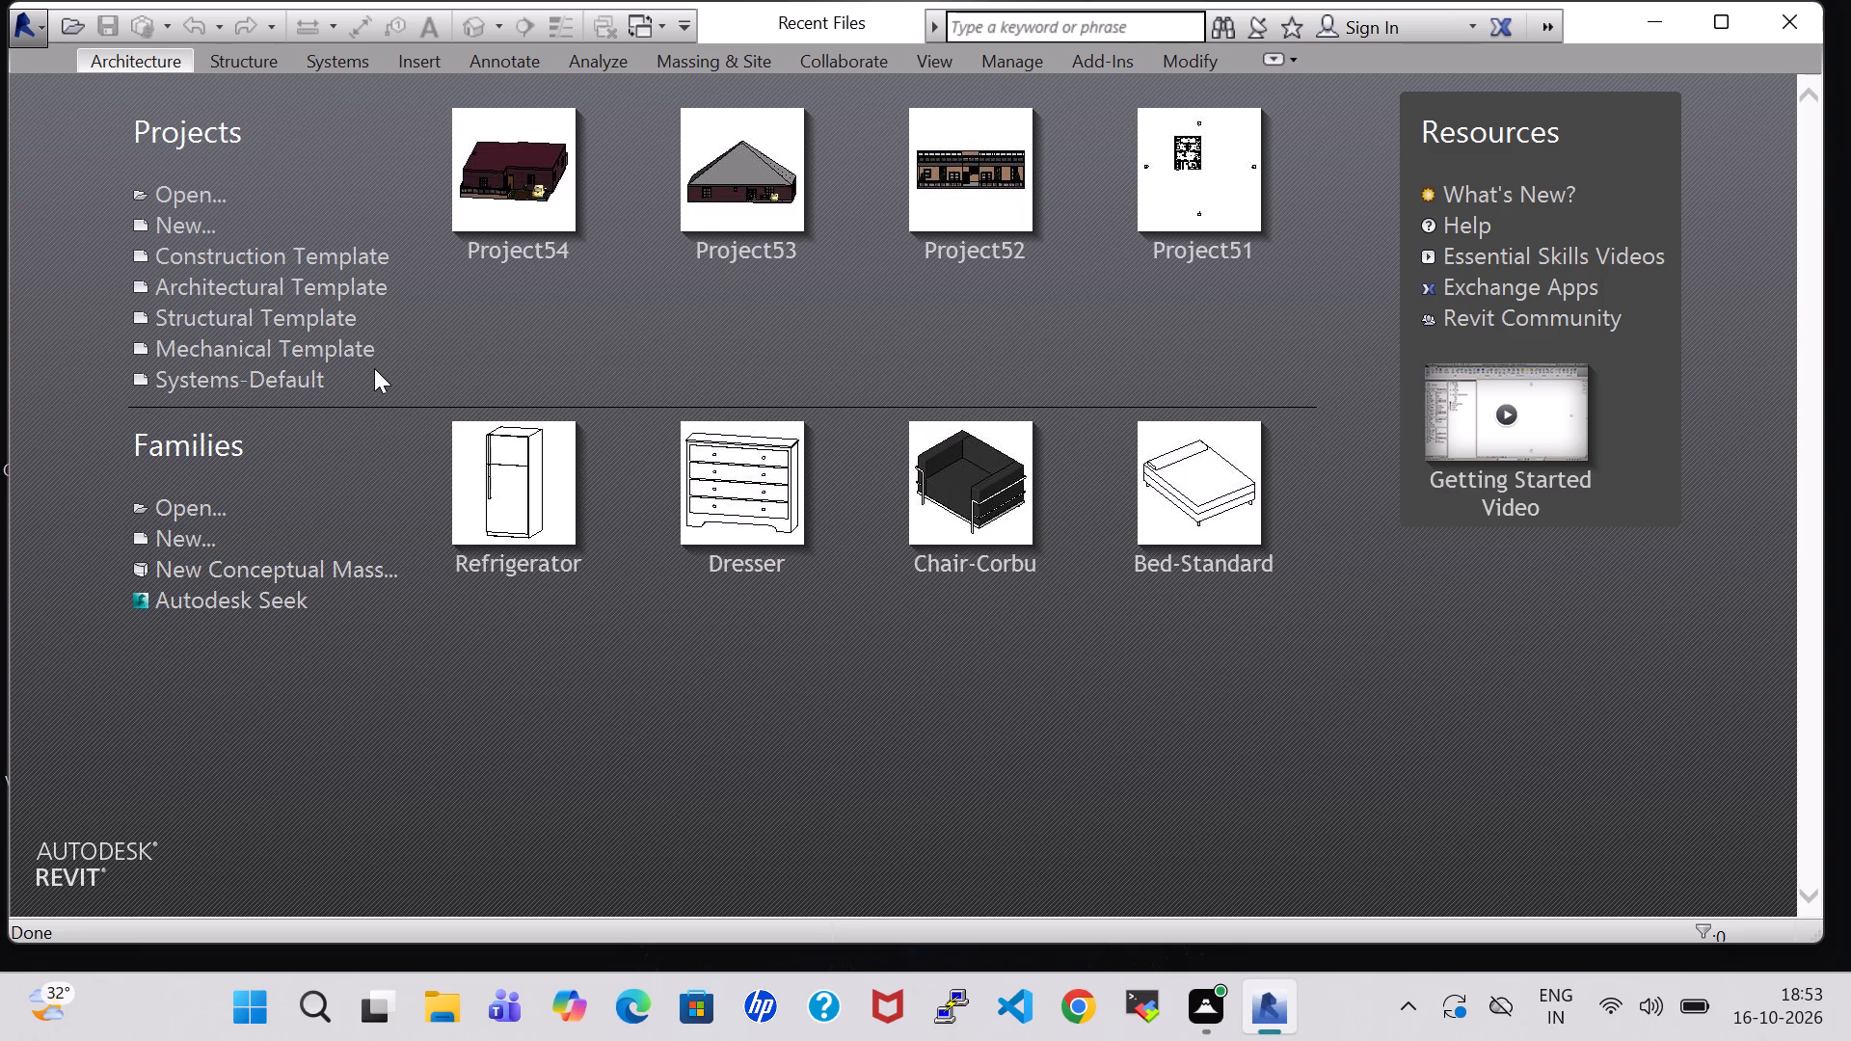
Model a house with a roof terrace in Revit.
Create a new project from the Architectural Template.
click(171, 222)
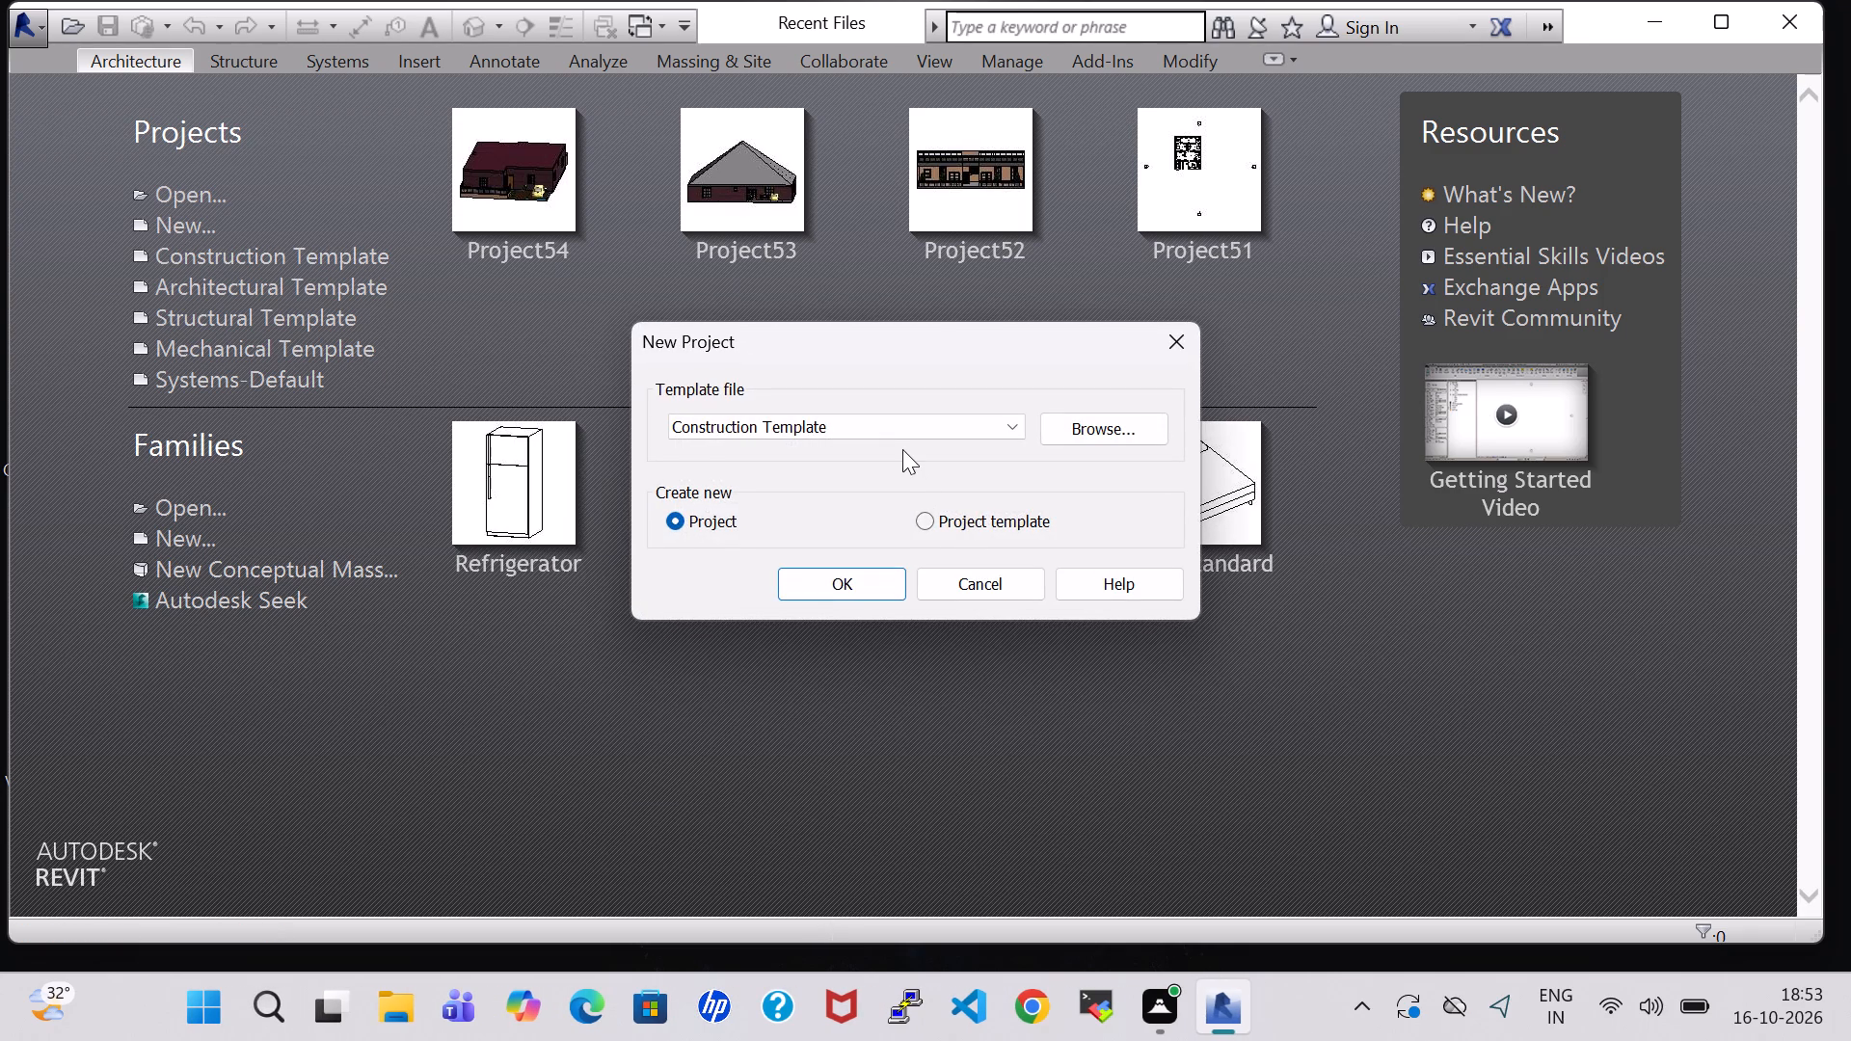
click(898, 441)
click(896, 431)
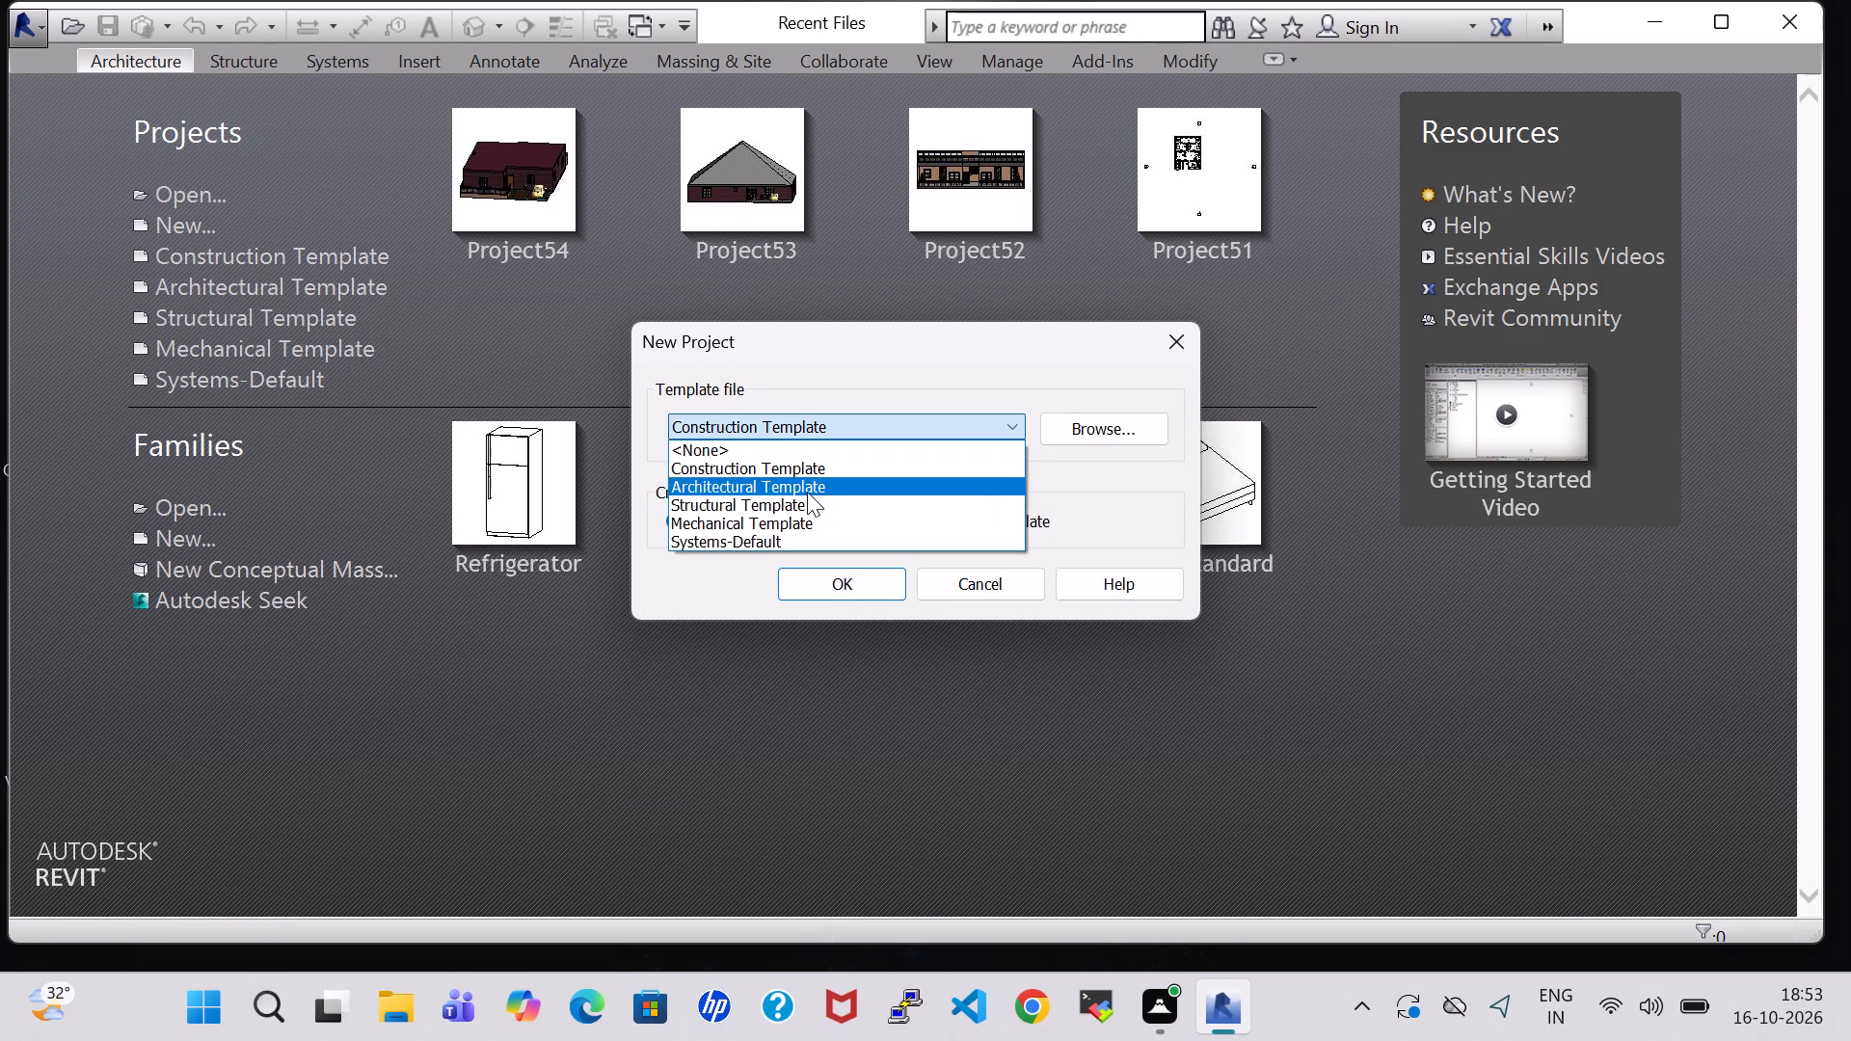
click(807, 483)
click(825, 584)
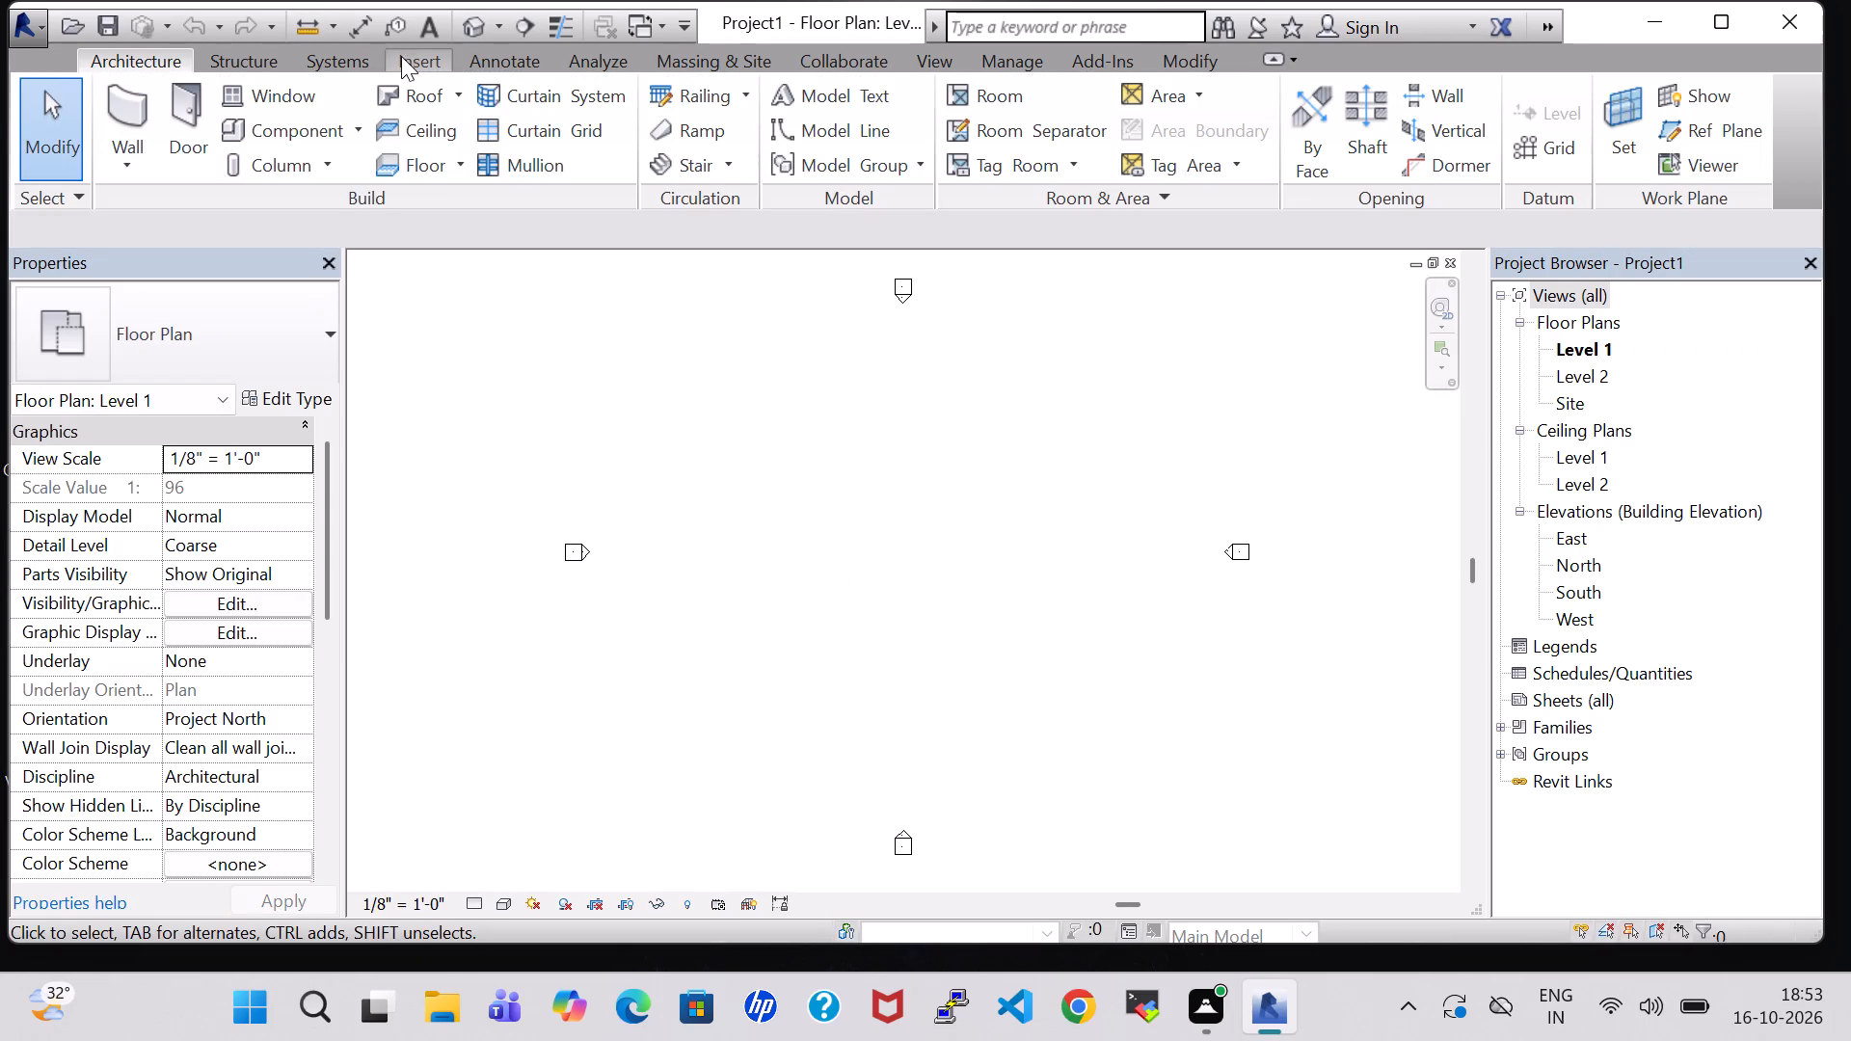
Draw a closed rectangle of Generic - 8" exterior walls, 10' high, about 29'-10" wide and 45'-2" long.
click(140, 95)
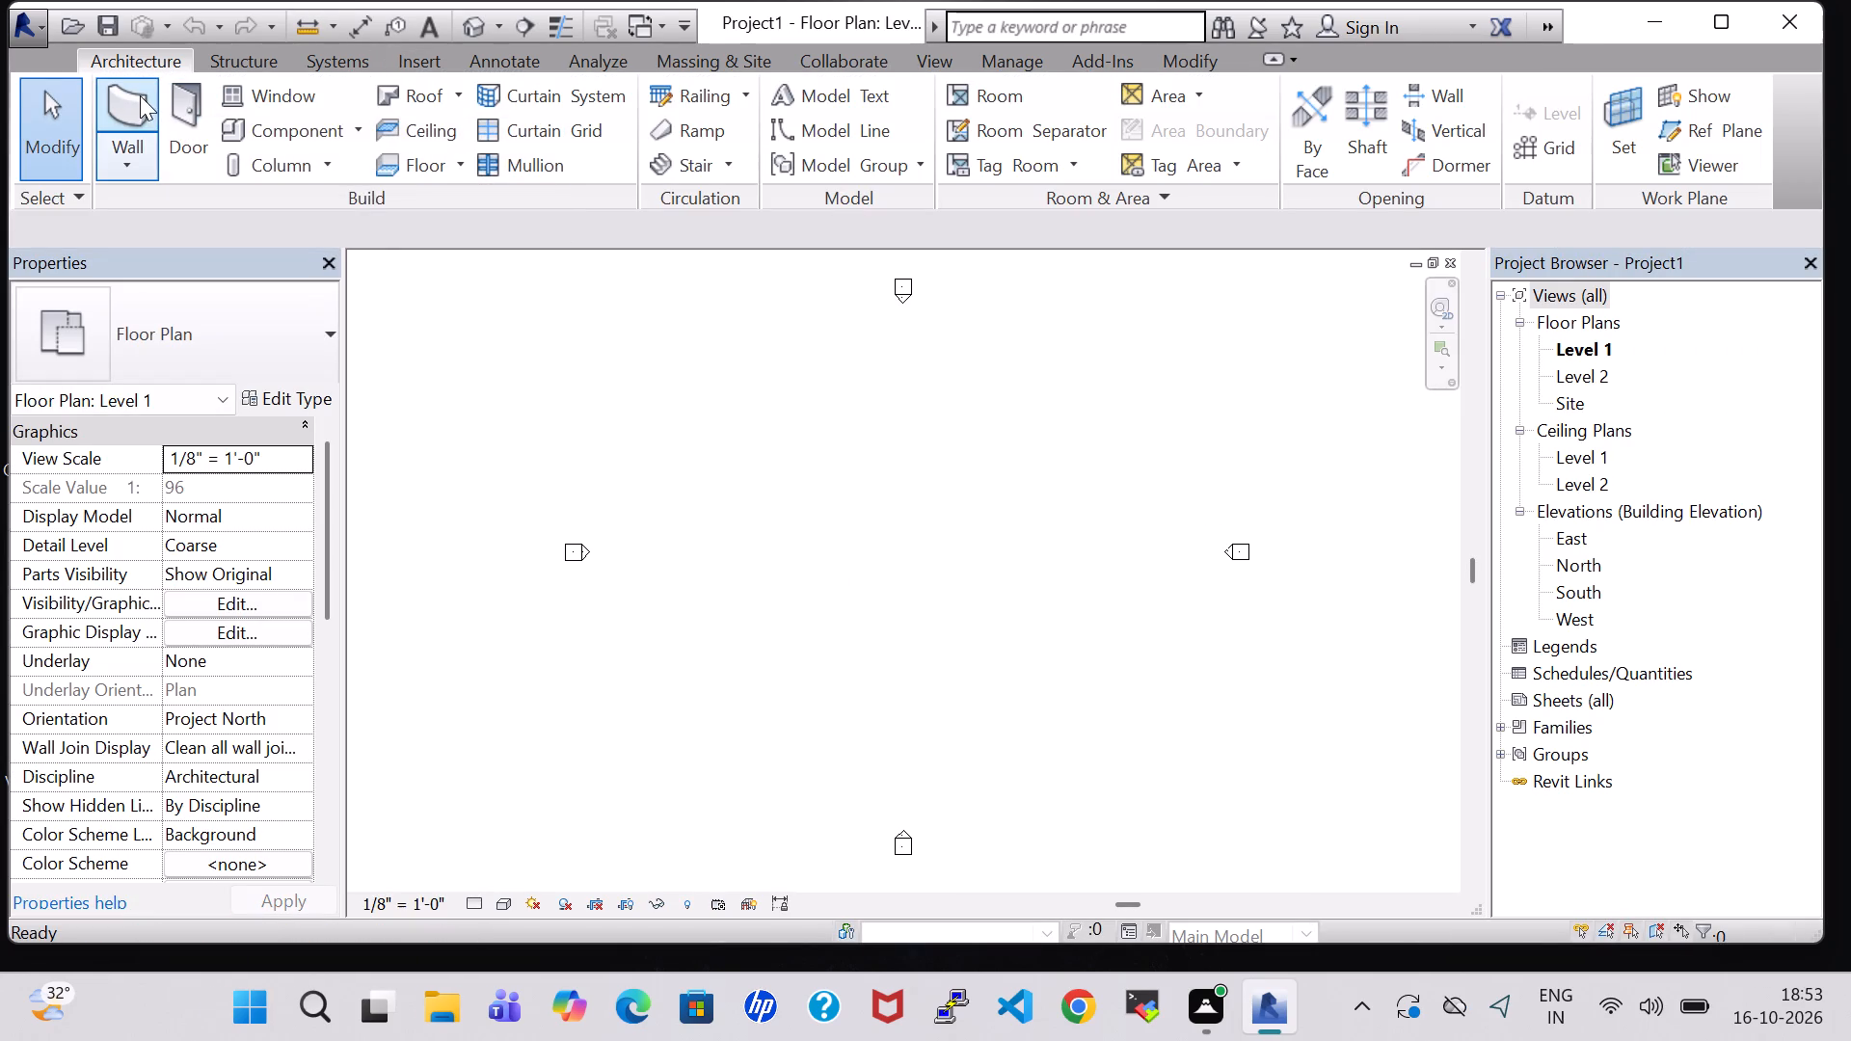
click(425, 234)
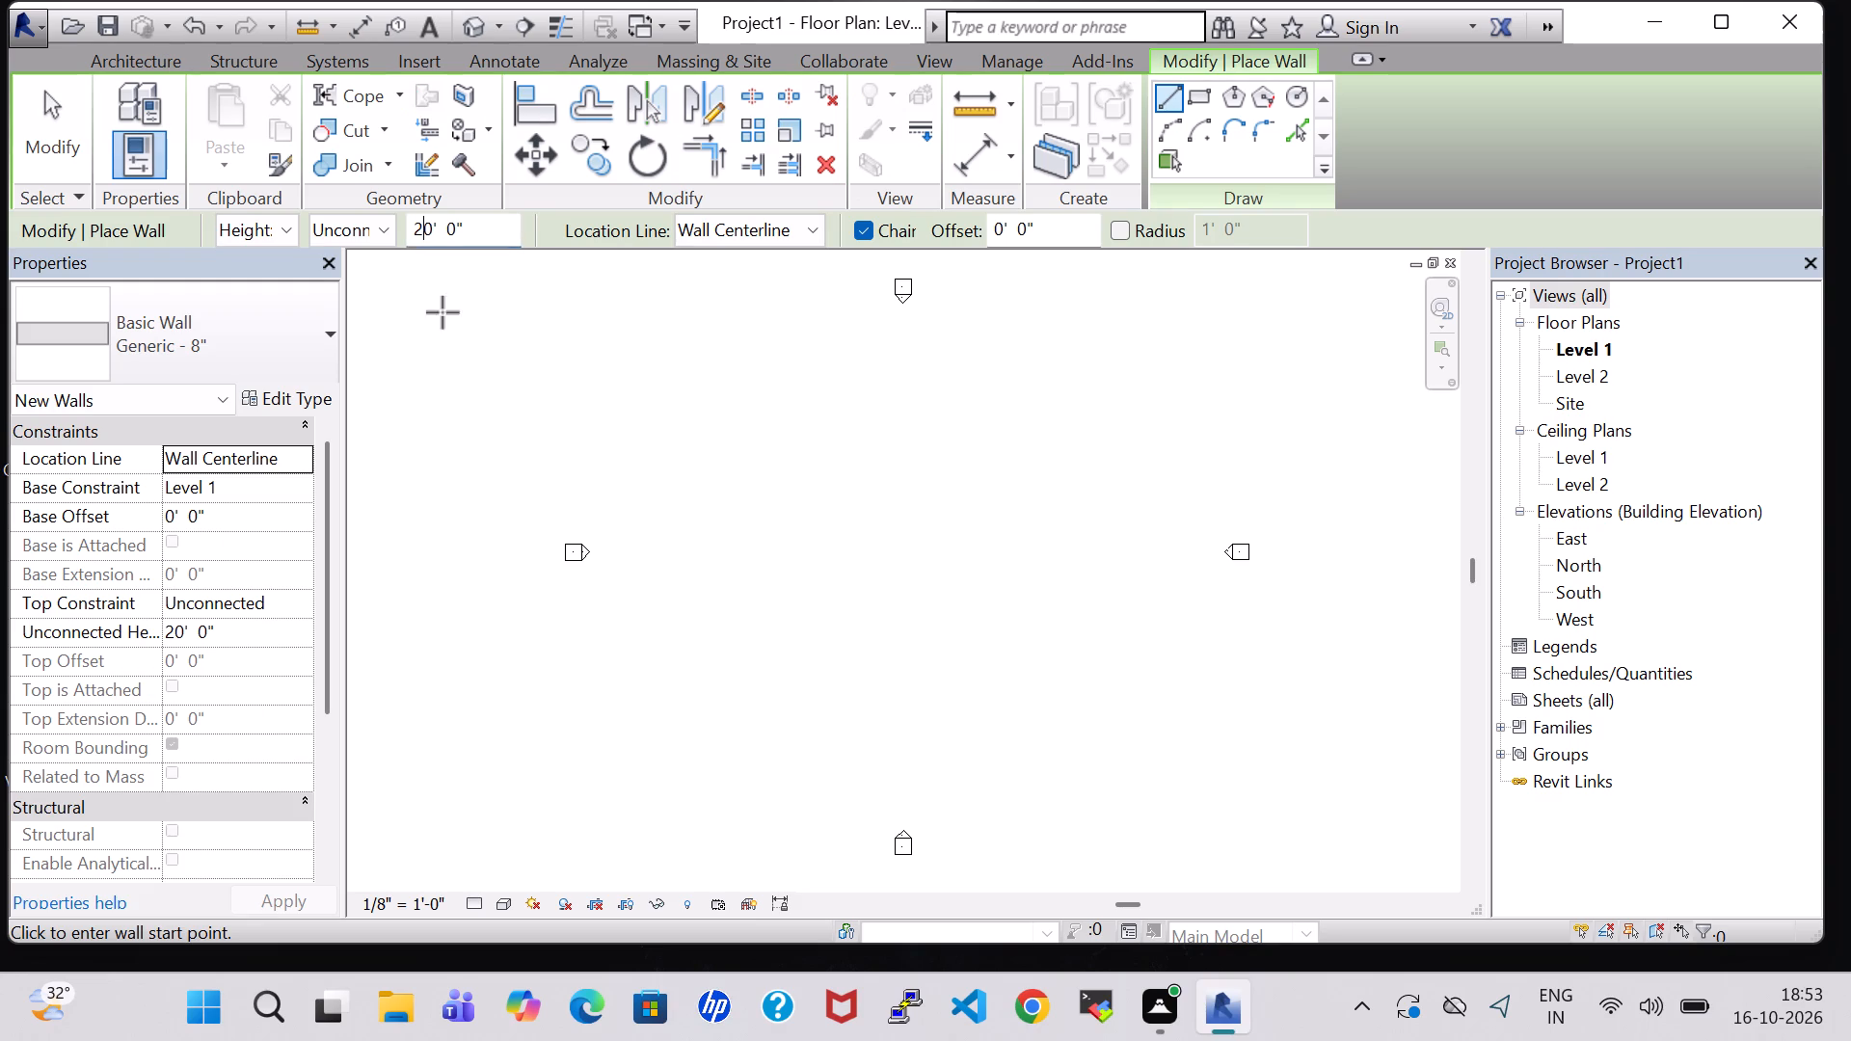
key(BackSpace)
key(1)
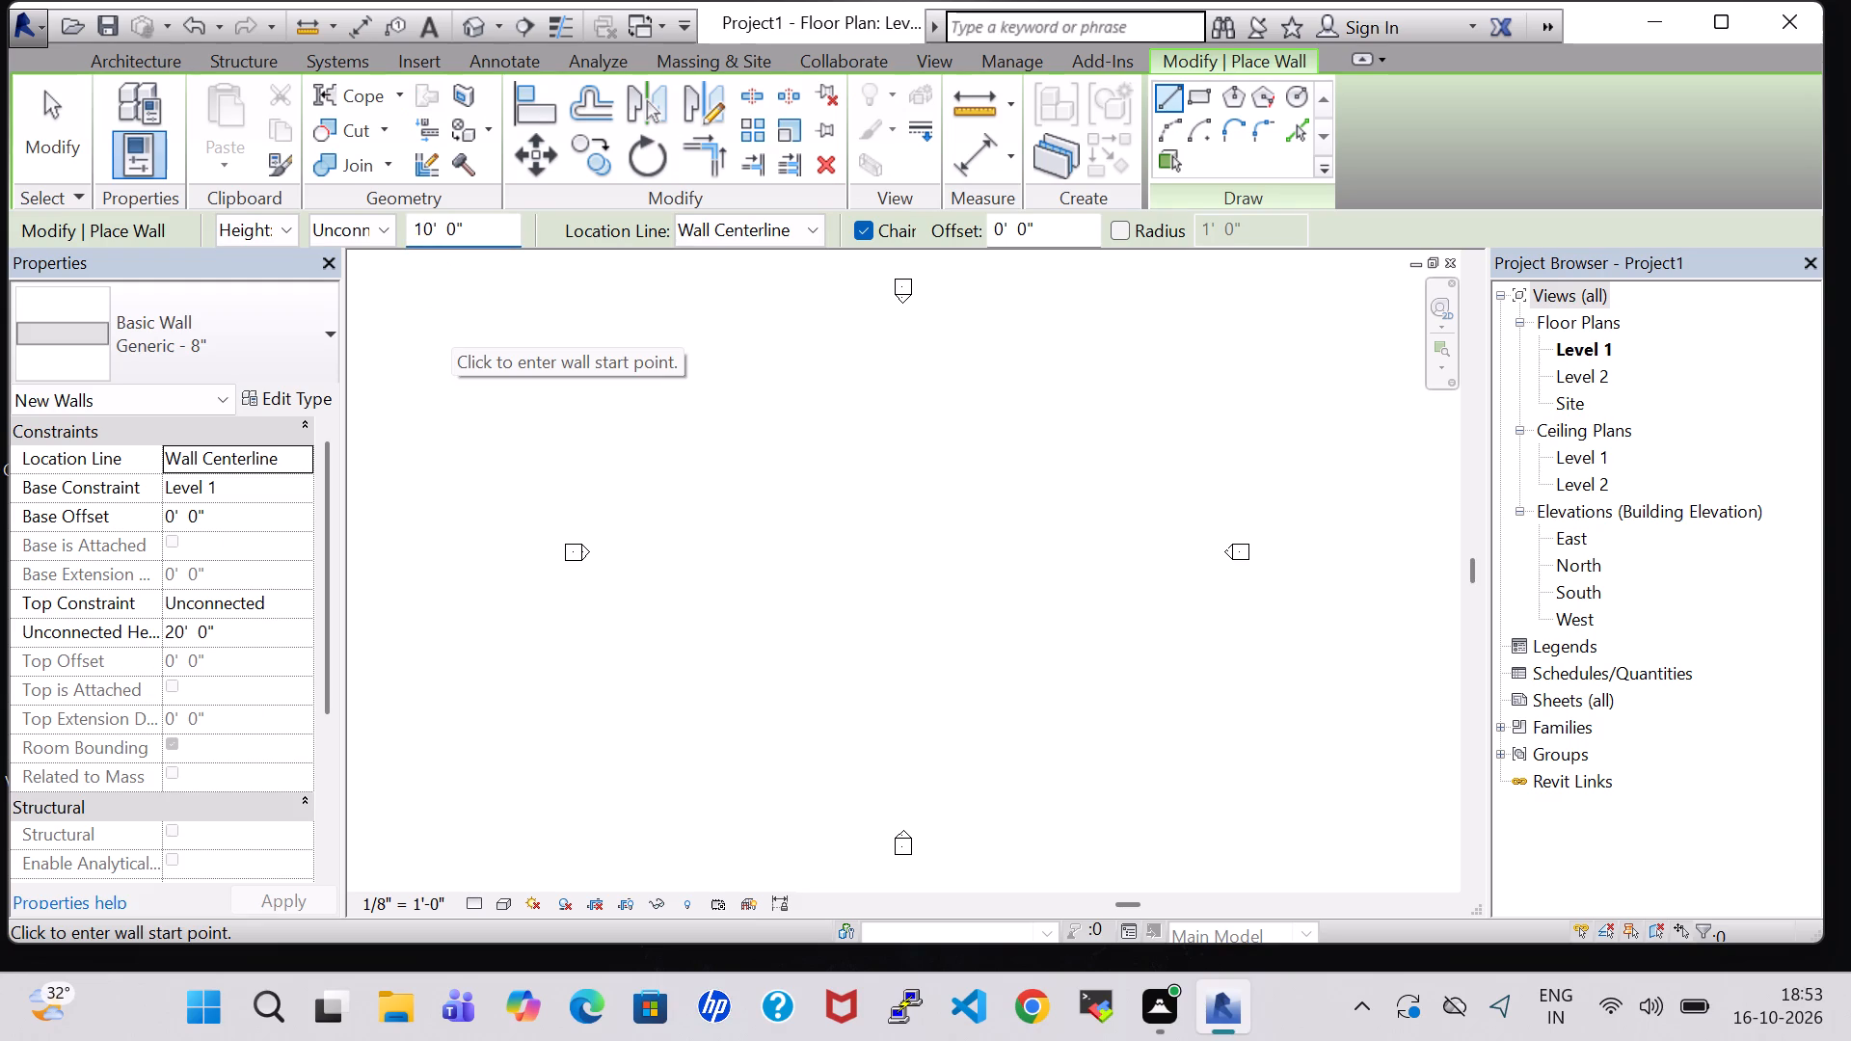
key(Return)
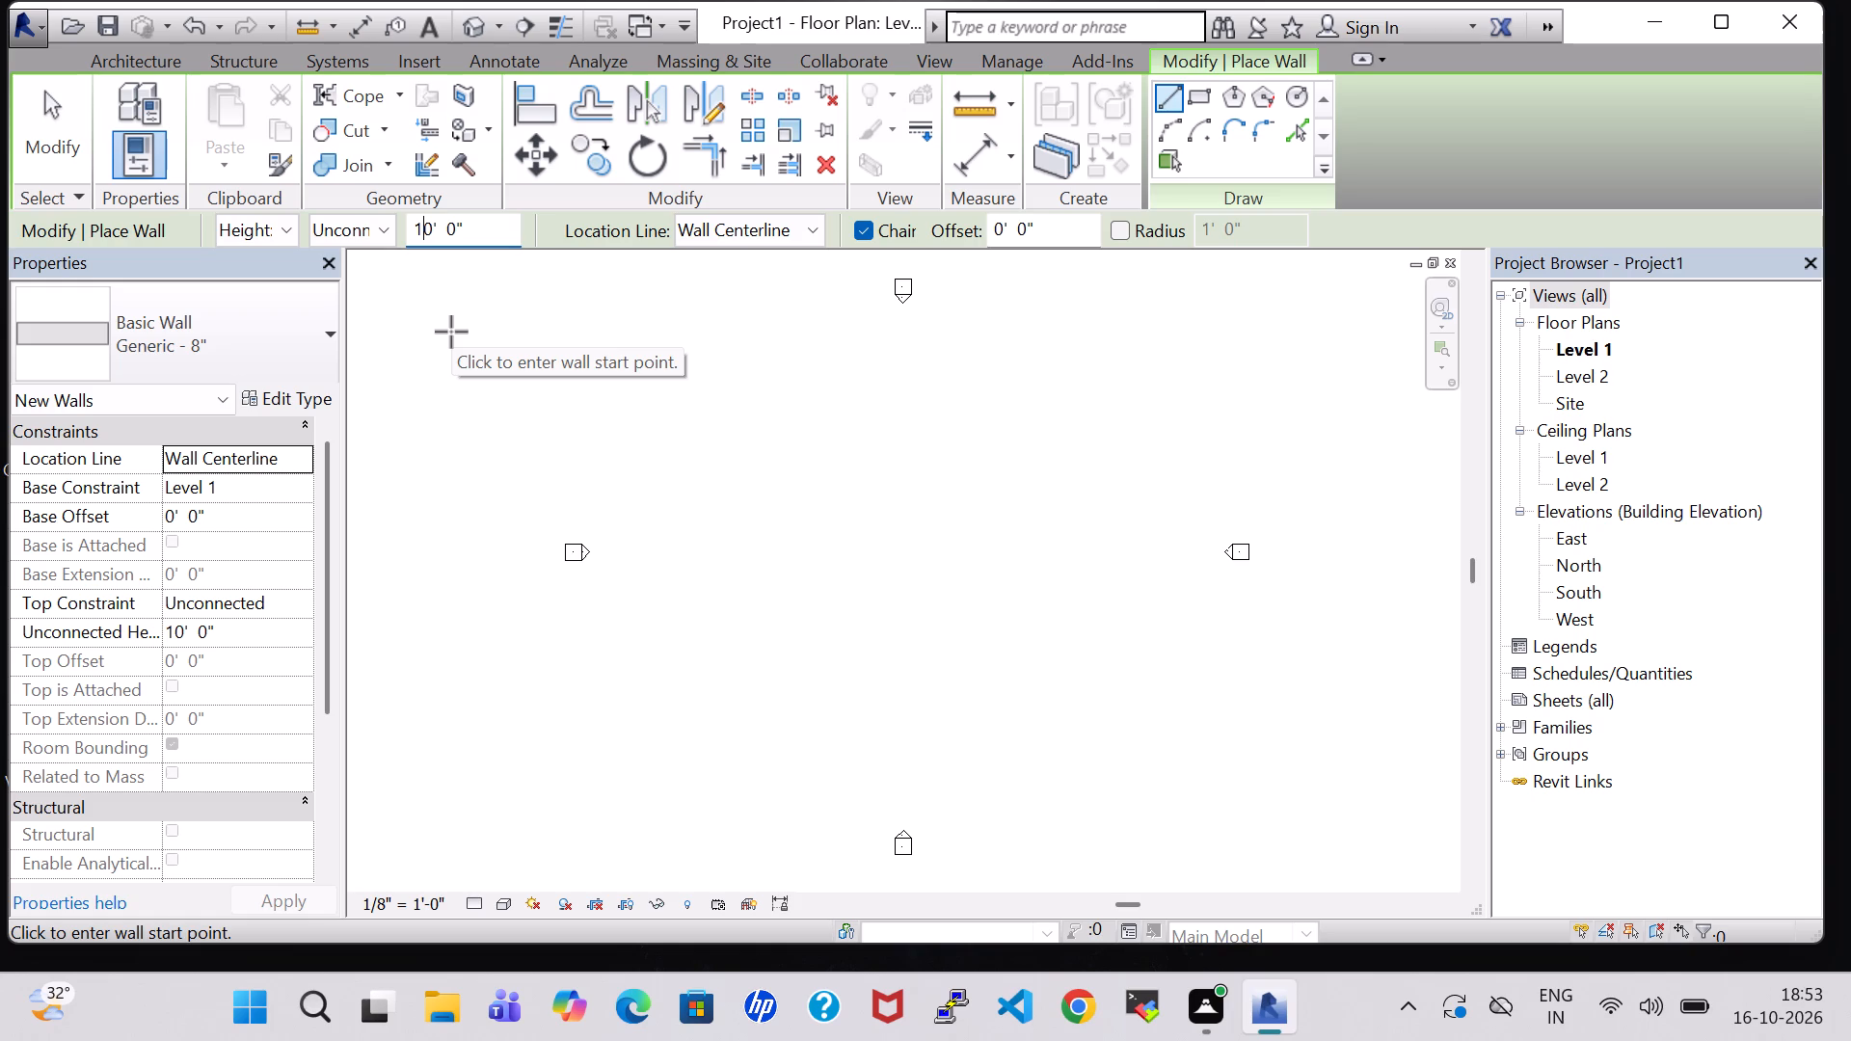
click(733, 382)
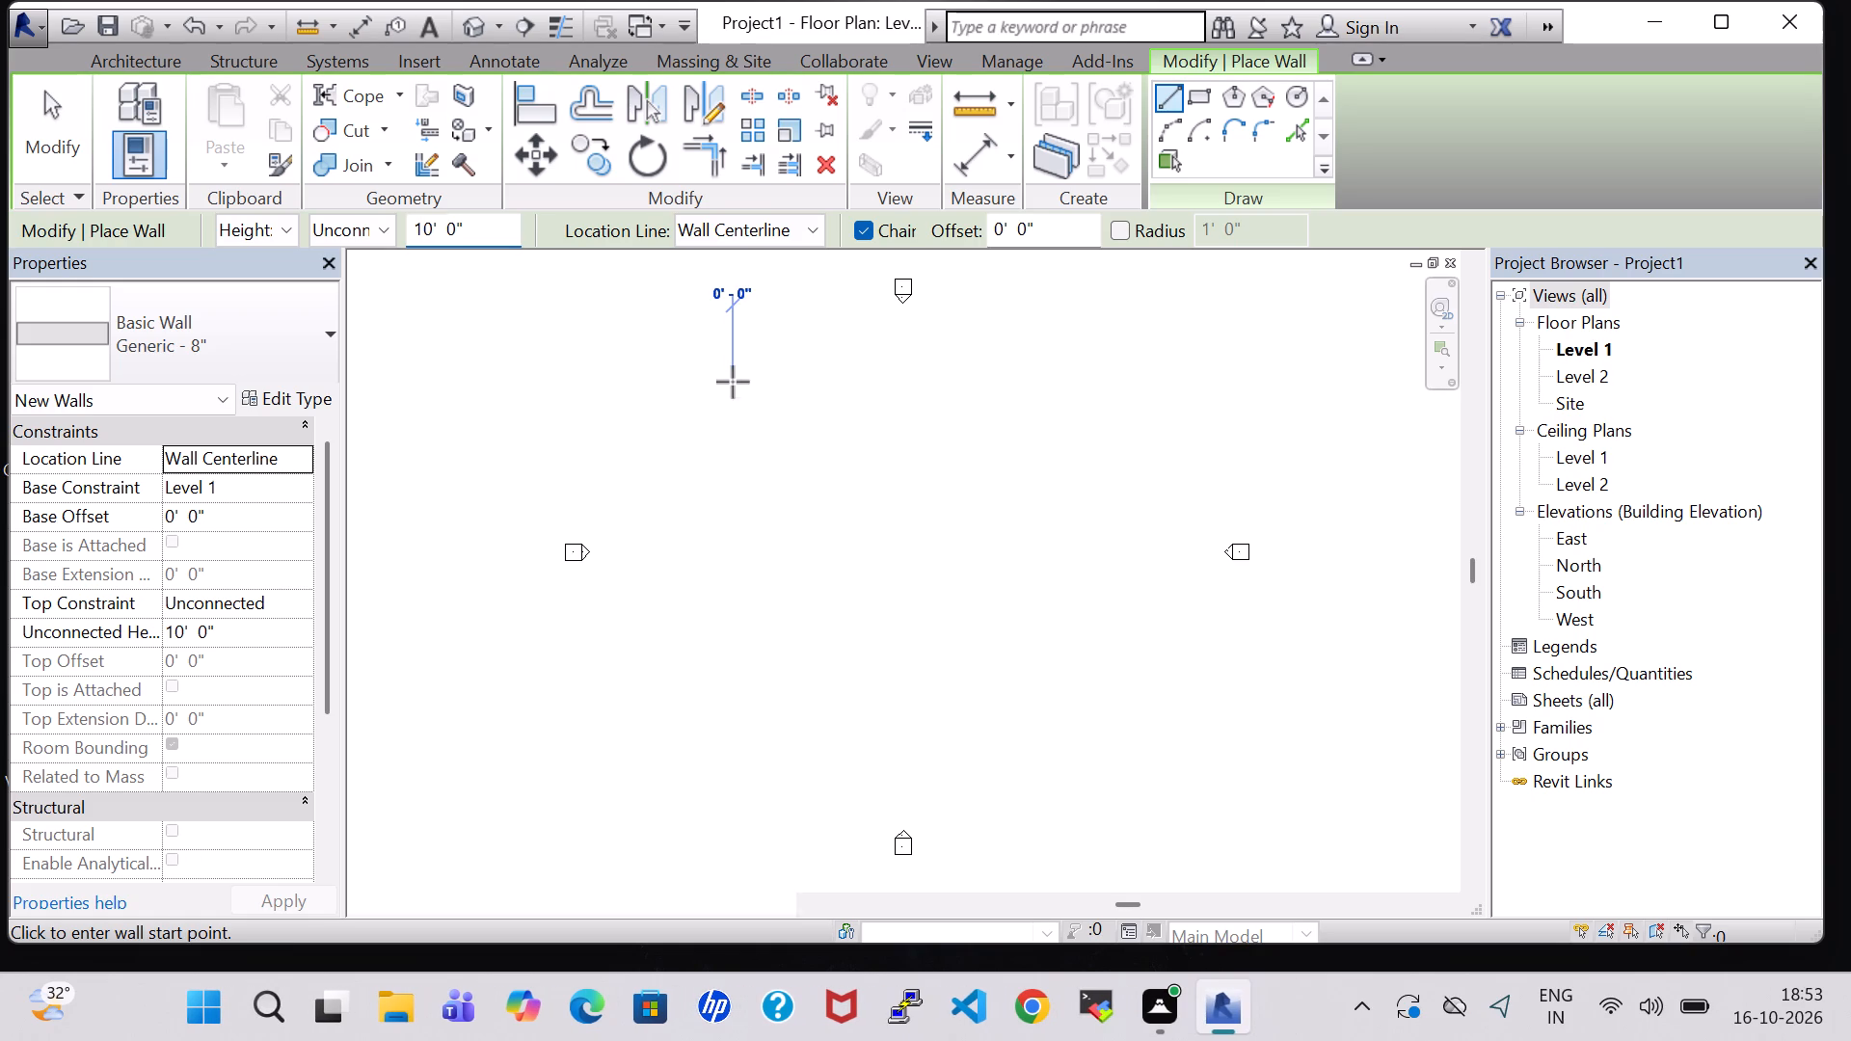
scroll(935, 393, up, 3)
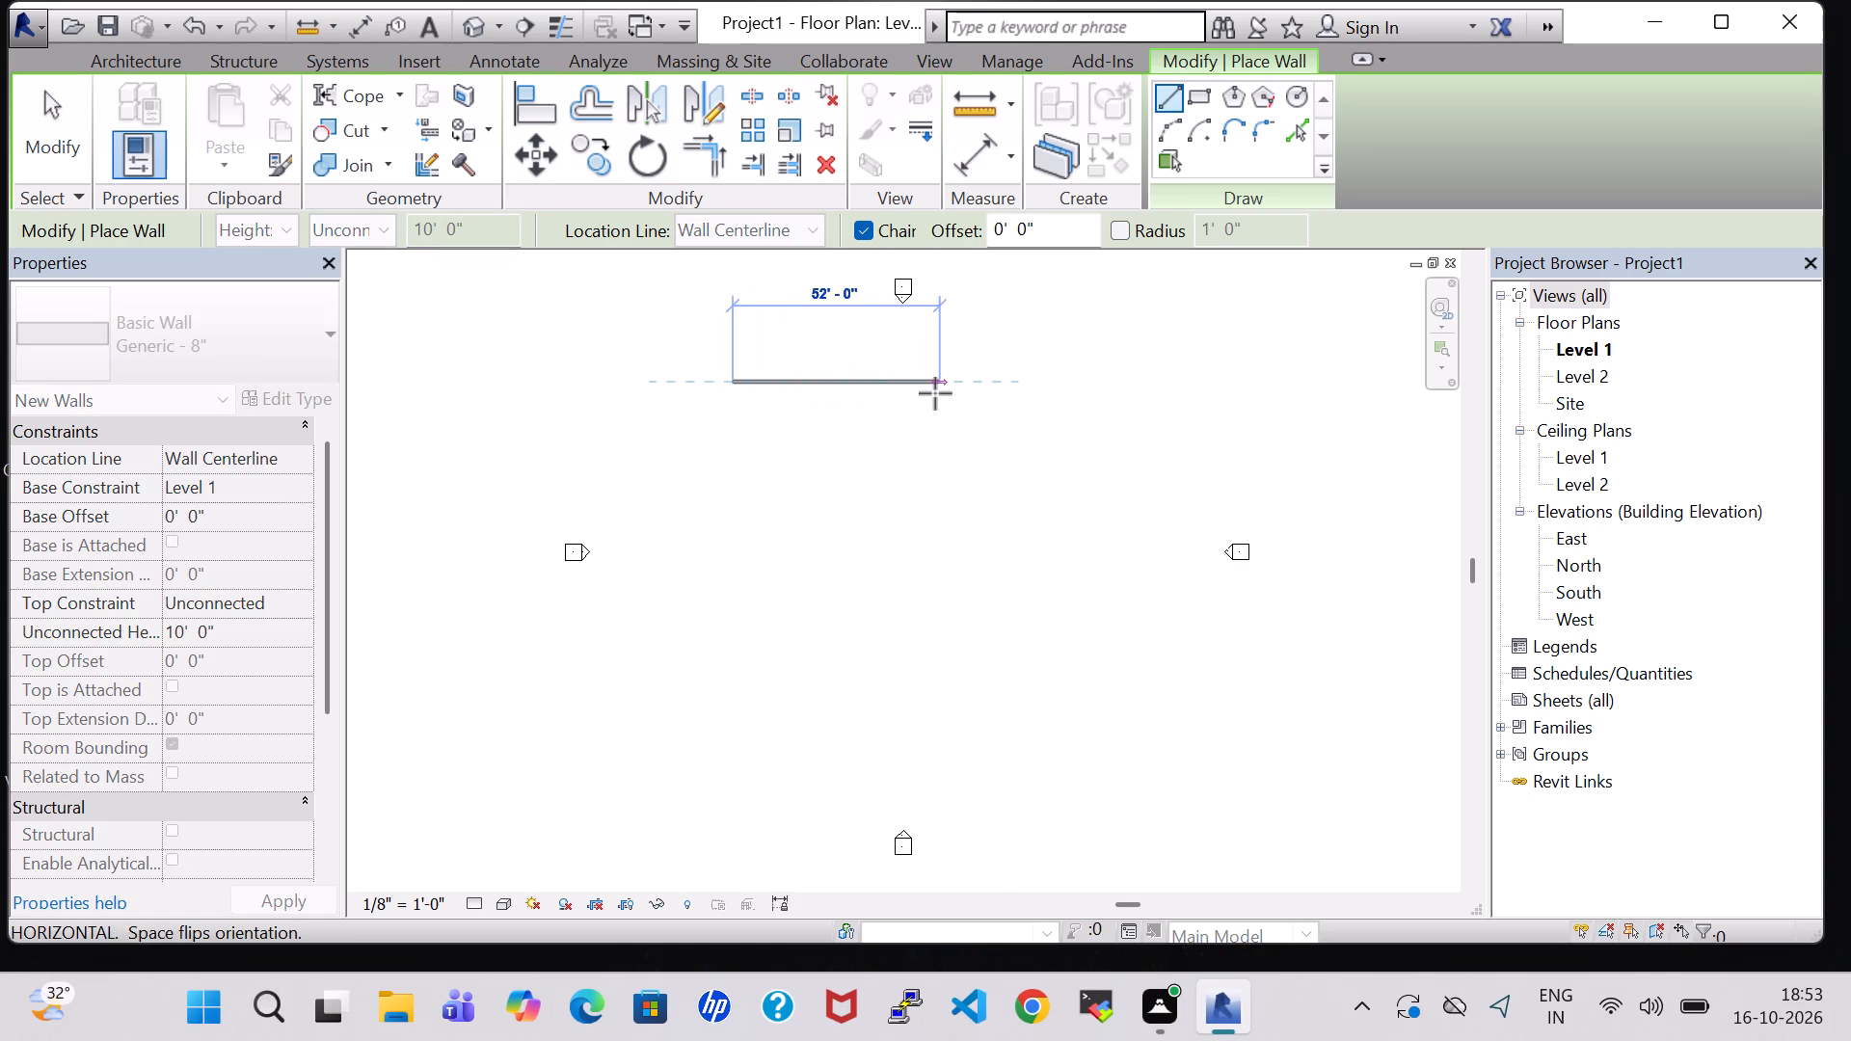
scroll(807, 381, up, 2)
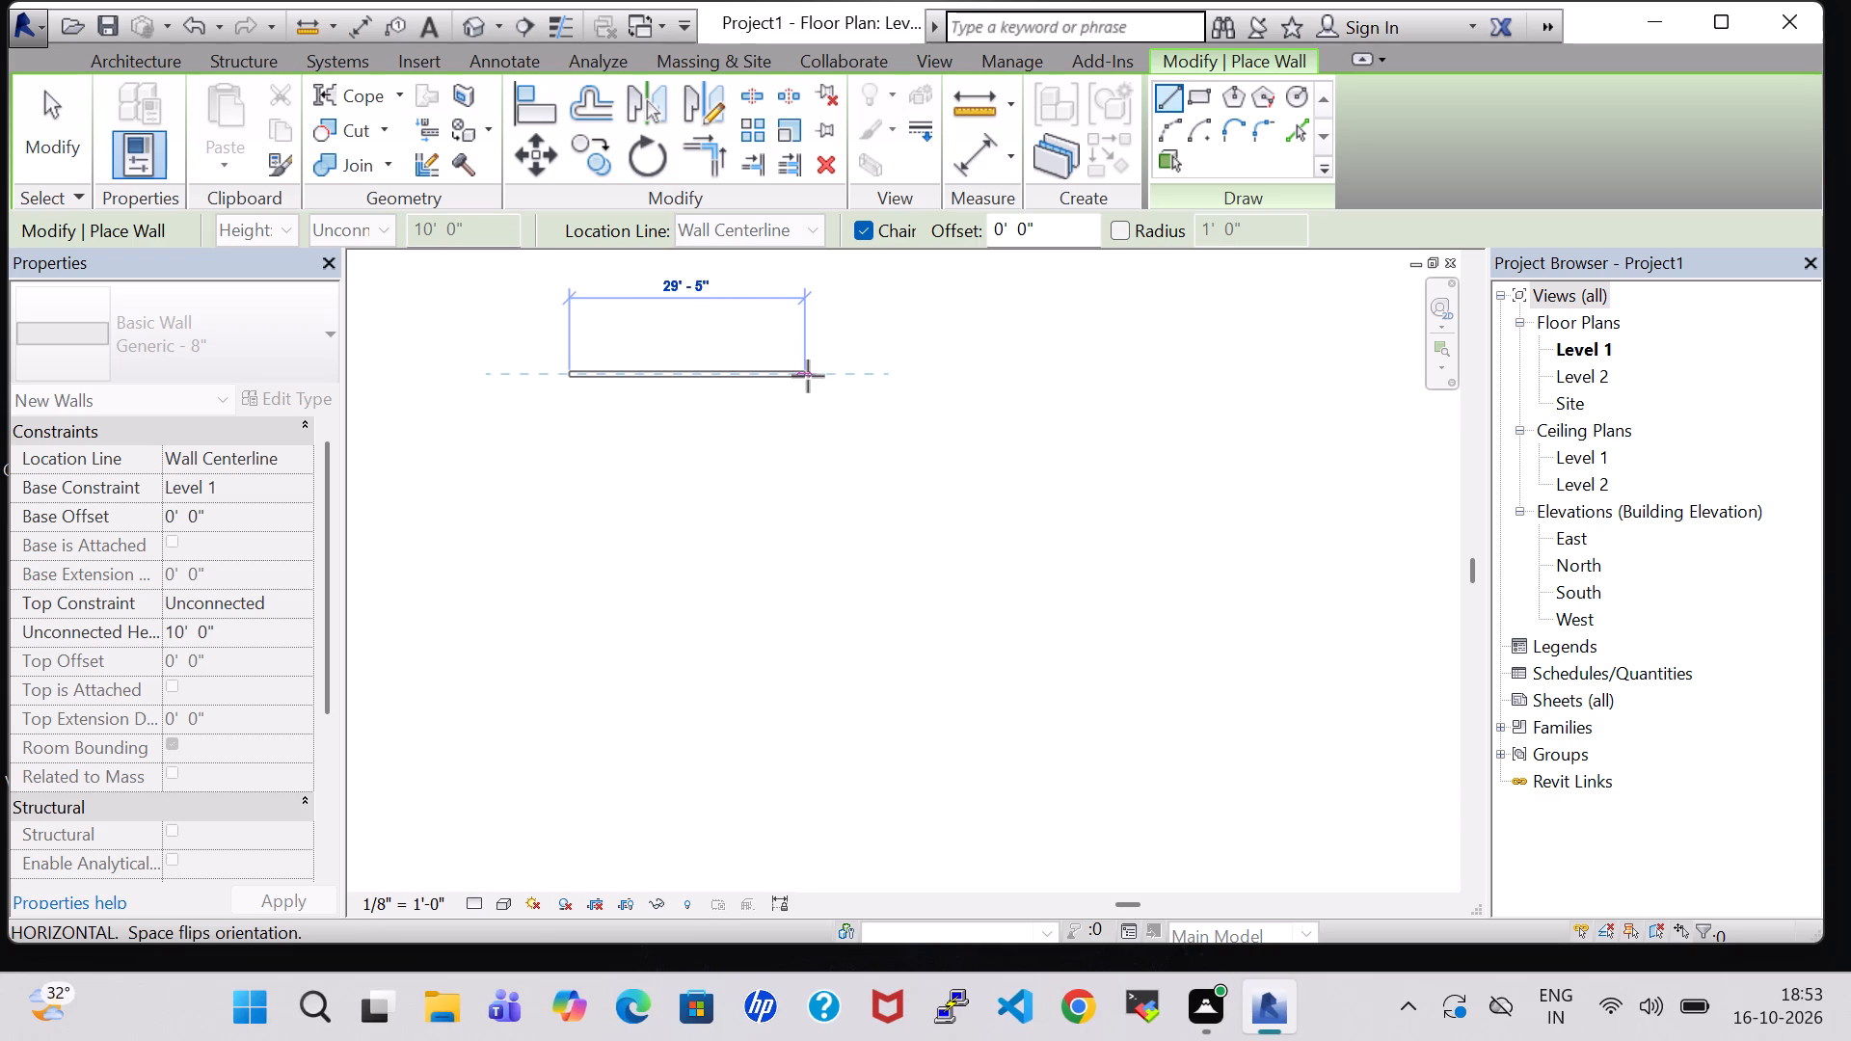
click(808, 376)
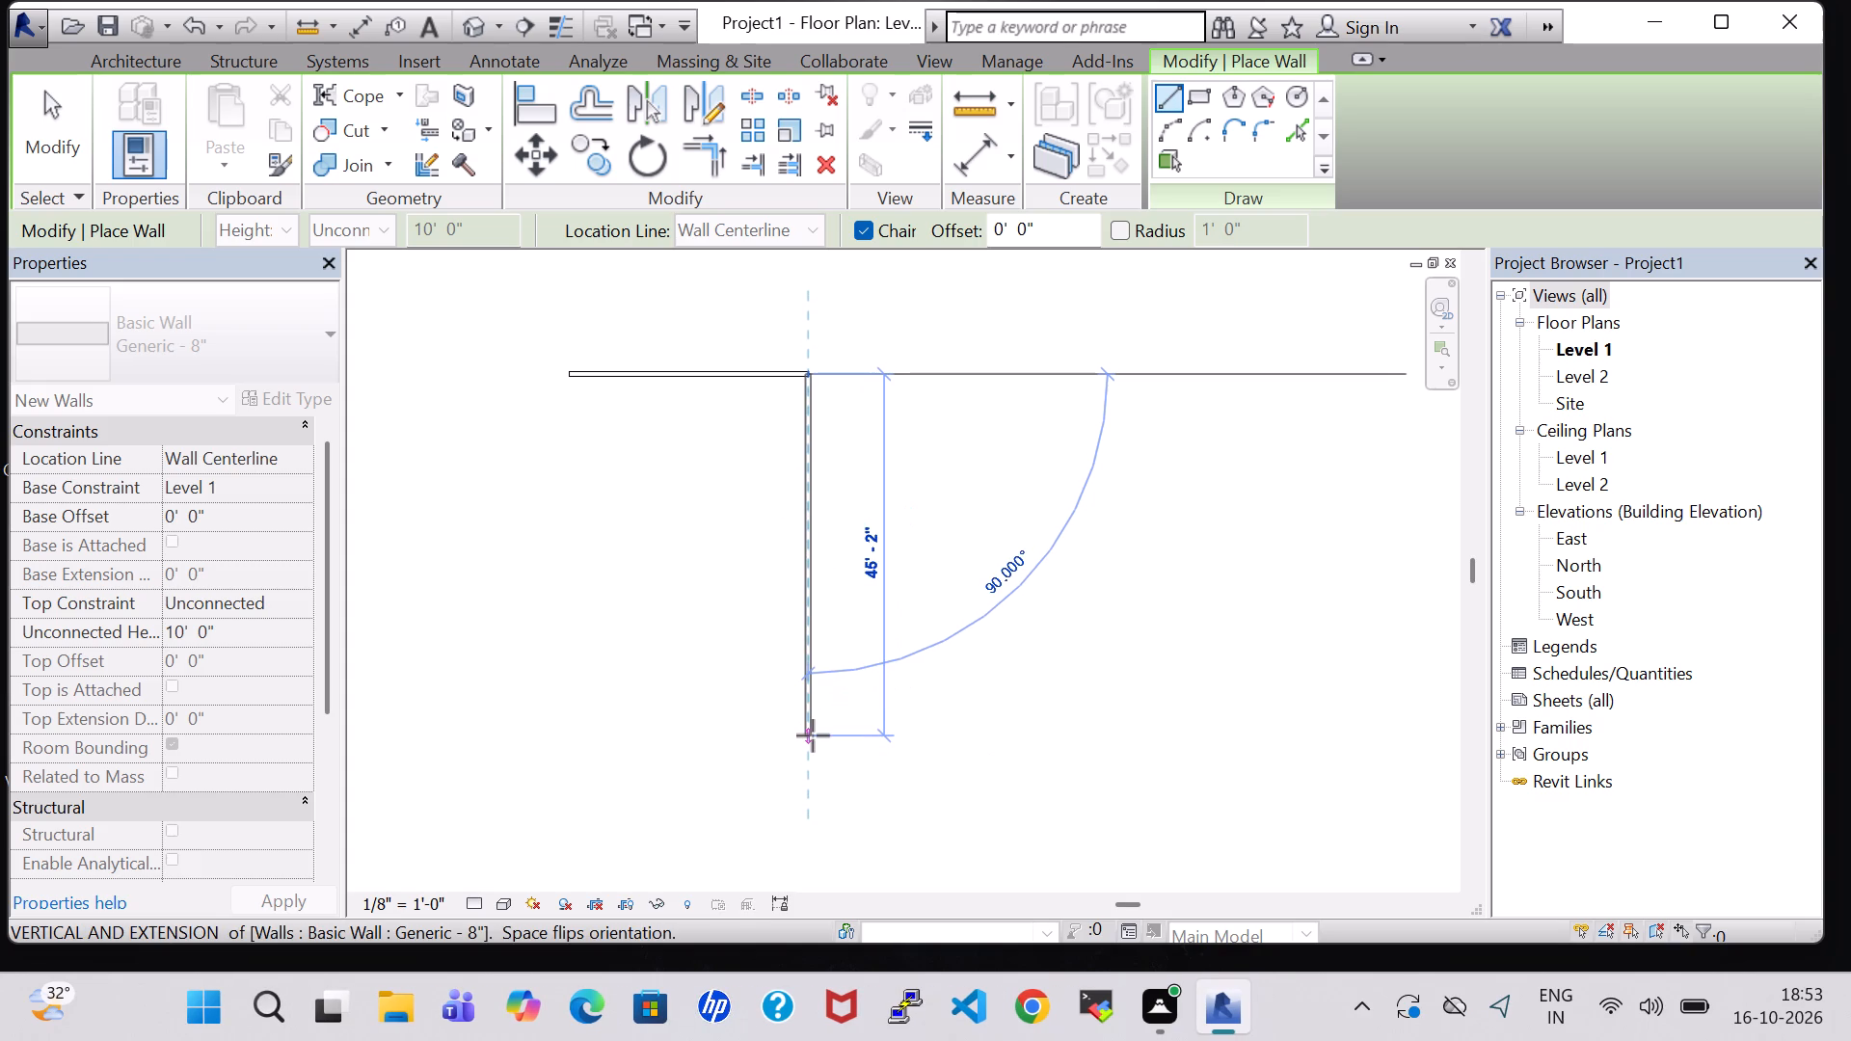
click(813, 734)
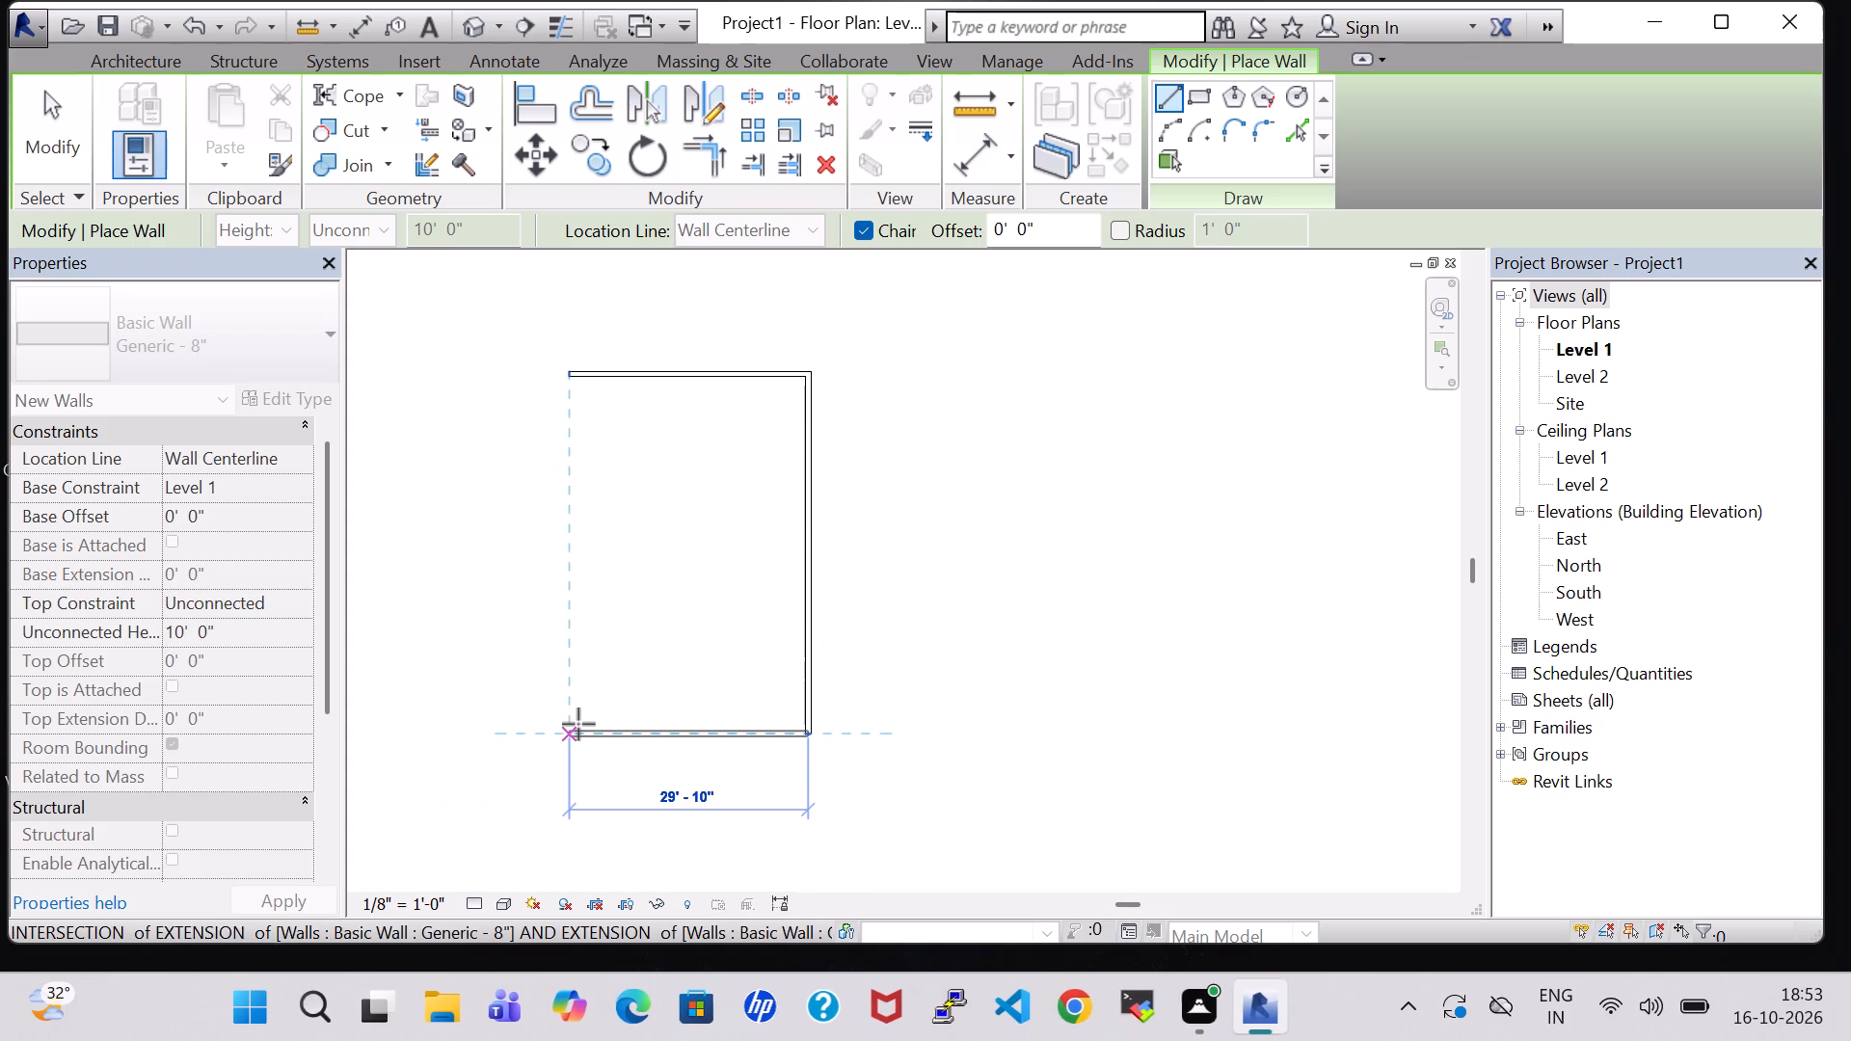
click(578, 724)
scroll(577, 549, up, 2)
click(569, 324)
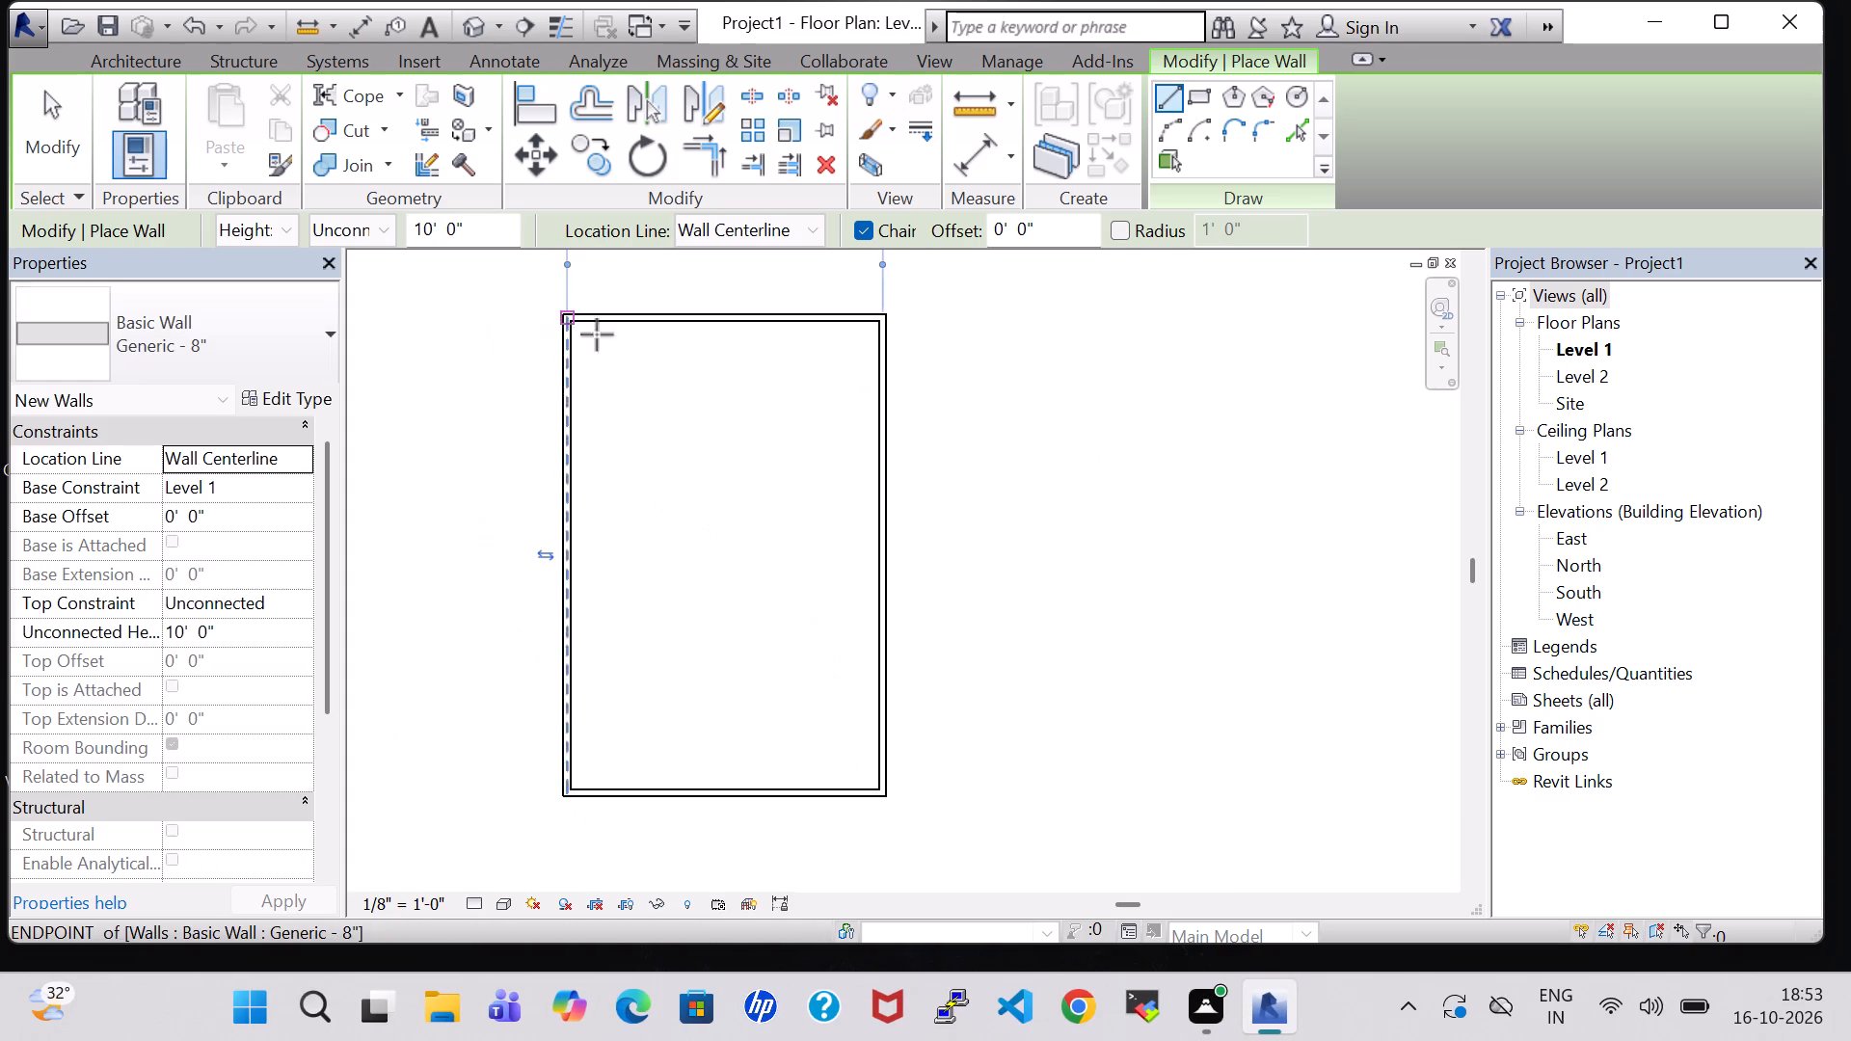
key(Escape)
Draw a full-length partition wall from the north to the south exterior wall, about 11'-3" from the east wall.
middle_drag(660, 411, 855, 482)
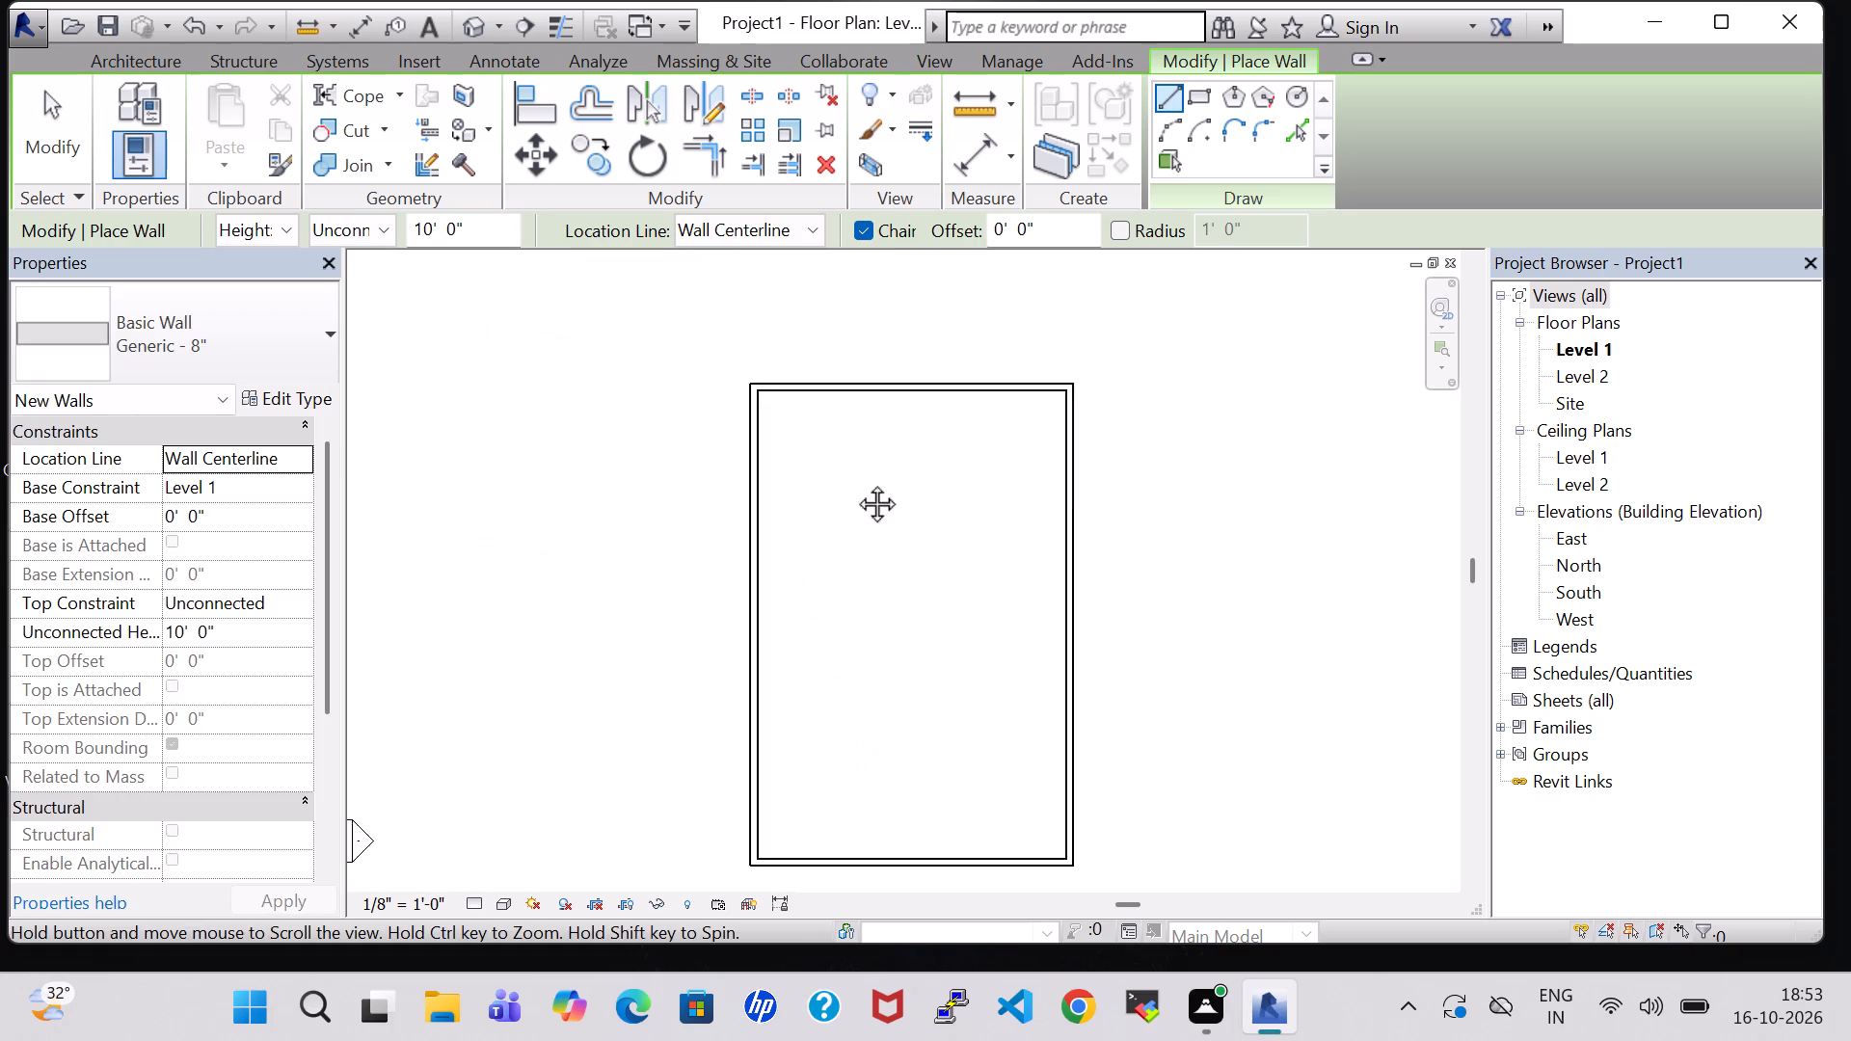
middle_drag(855, 482, 803, 443)
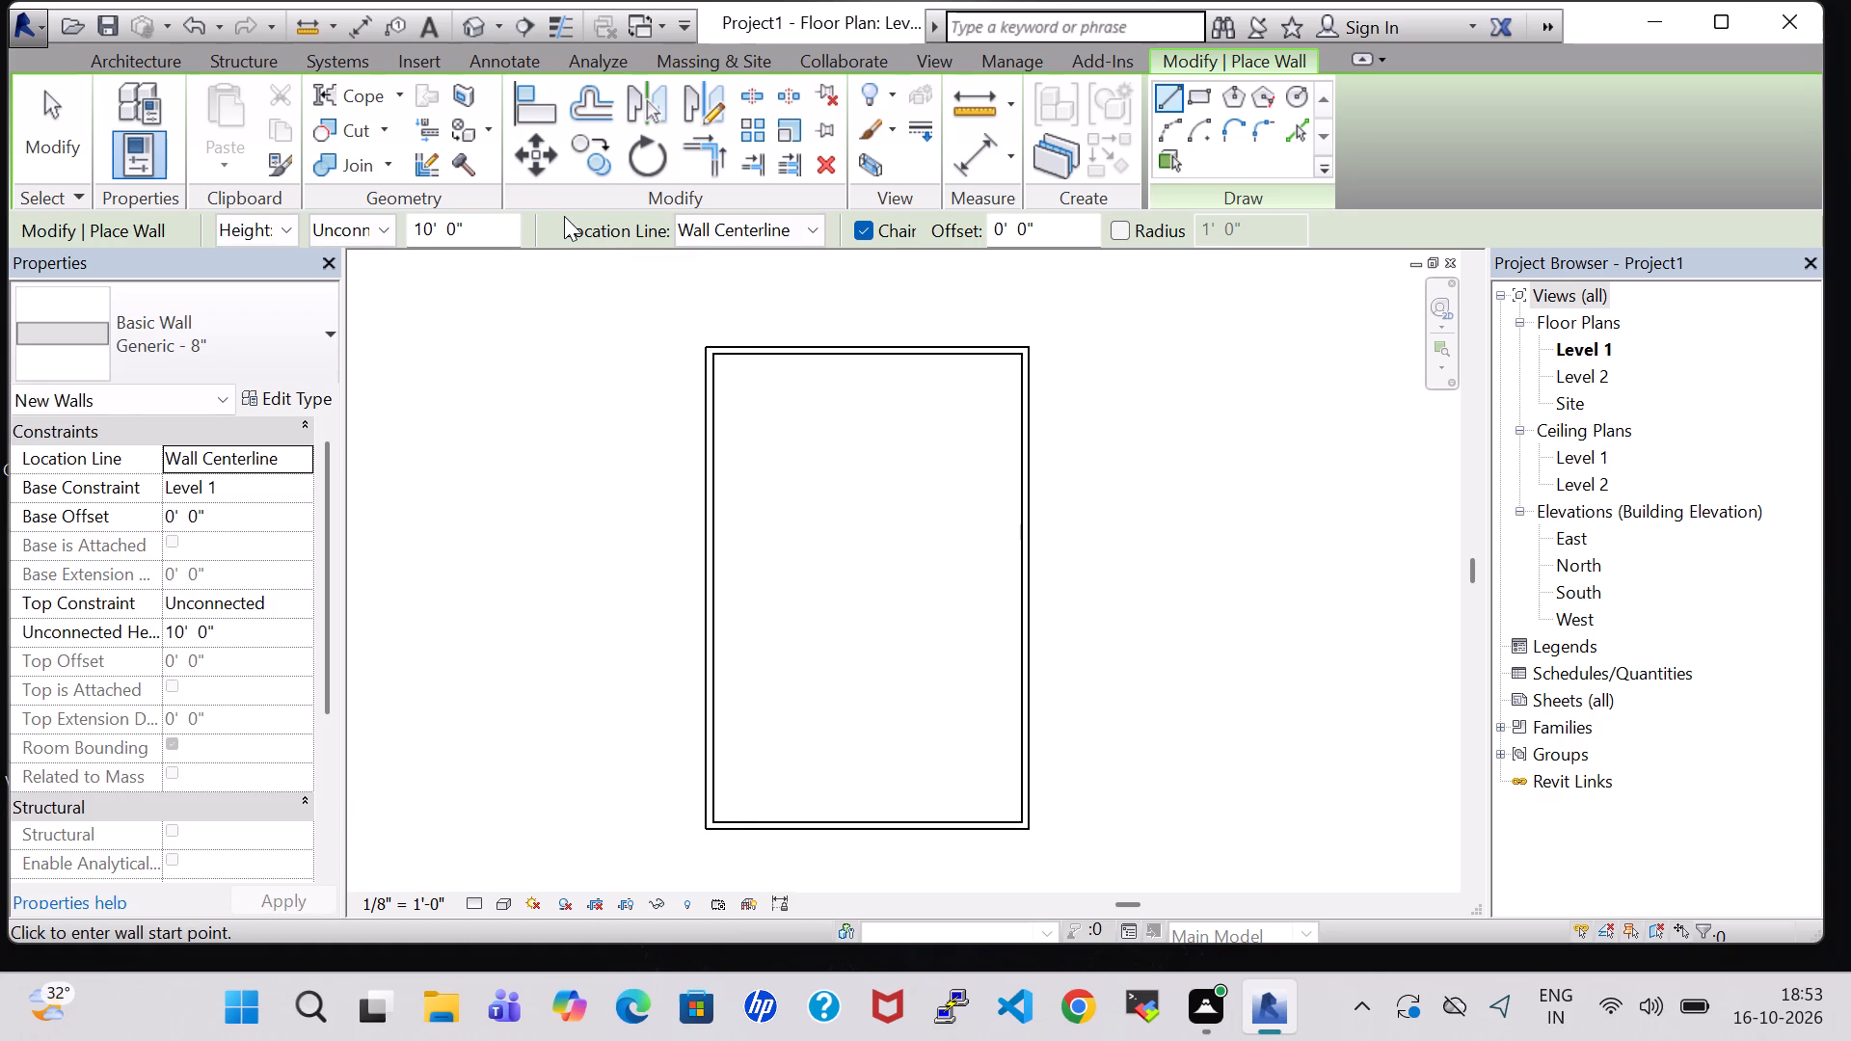
click(89, 54)
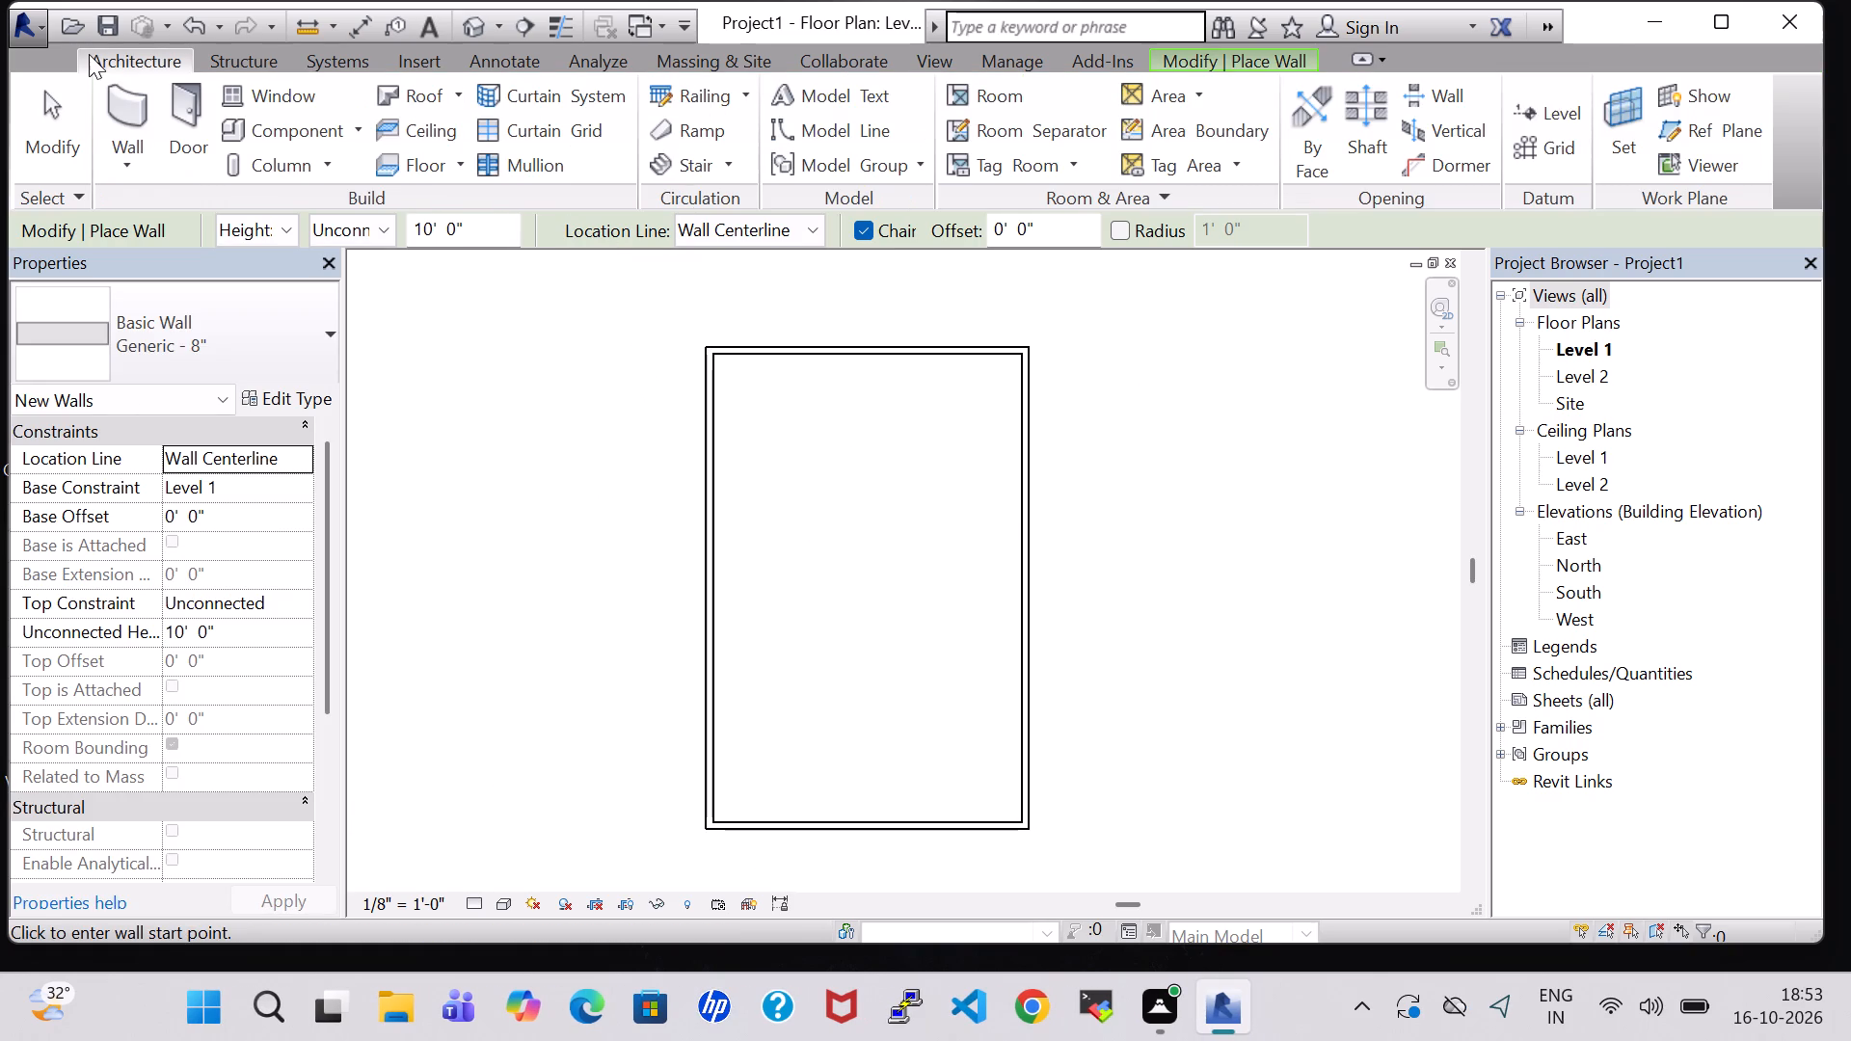
click(114, 83)
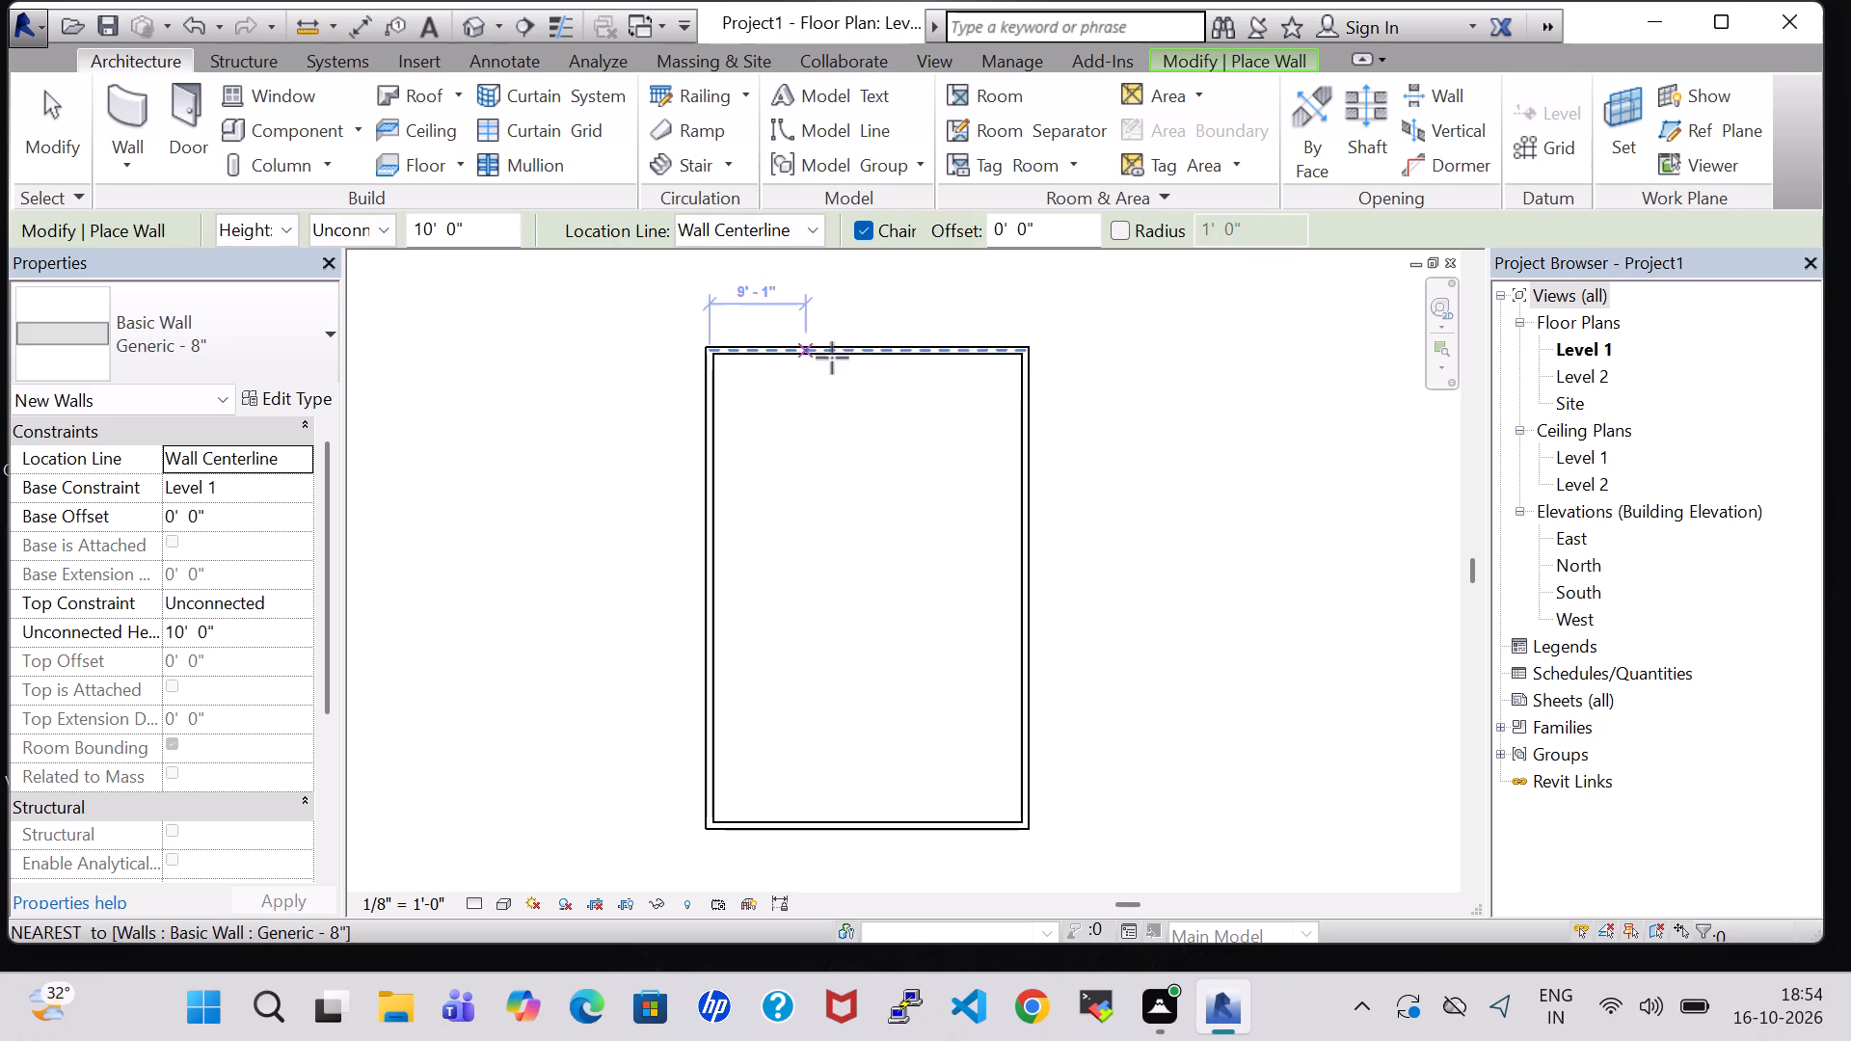
click(907, 354)
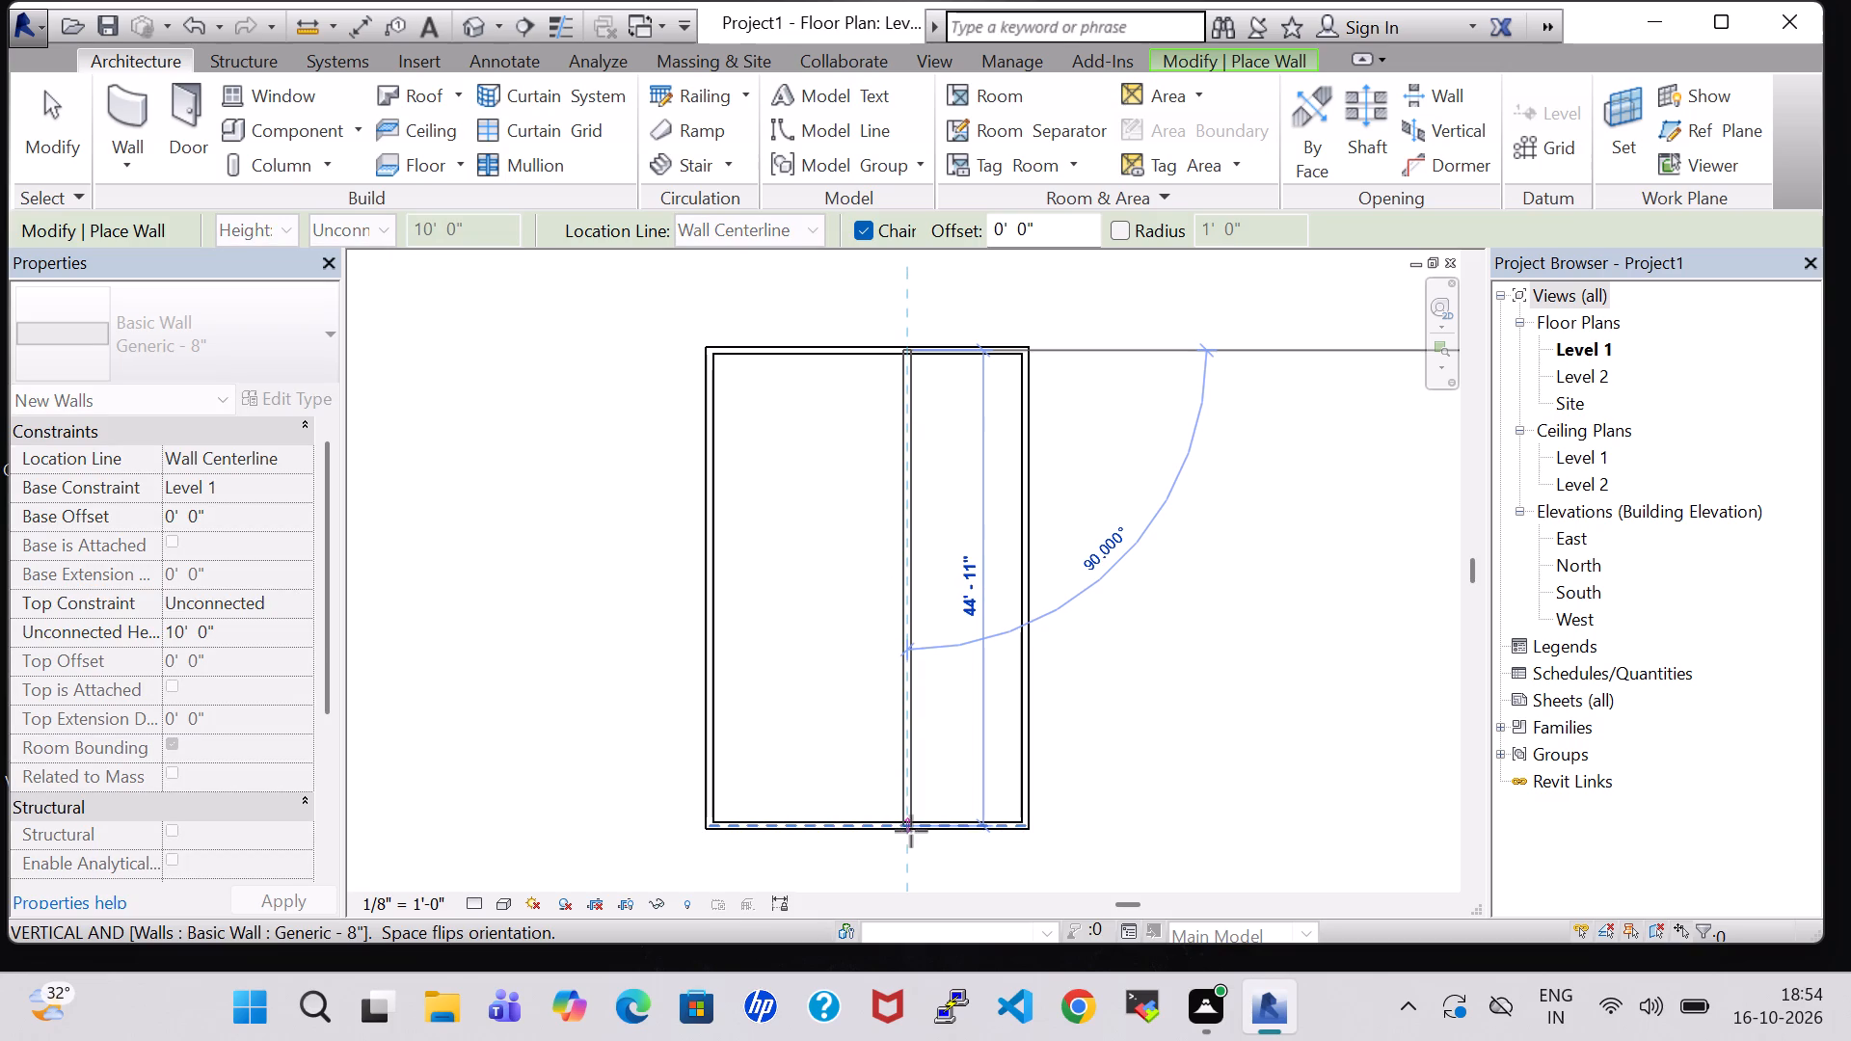
click(911, 831)
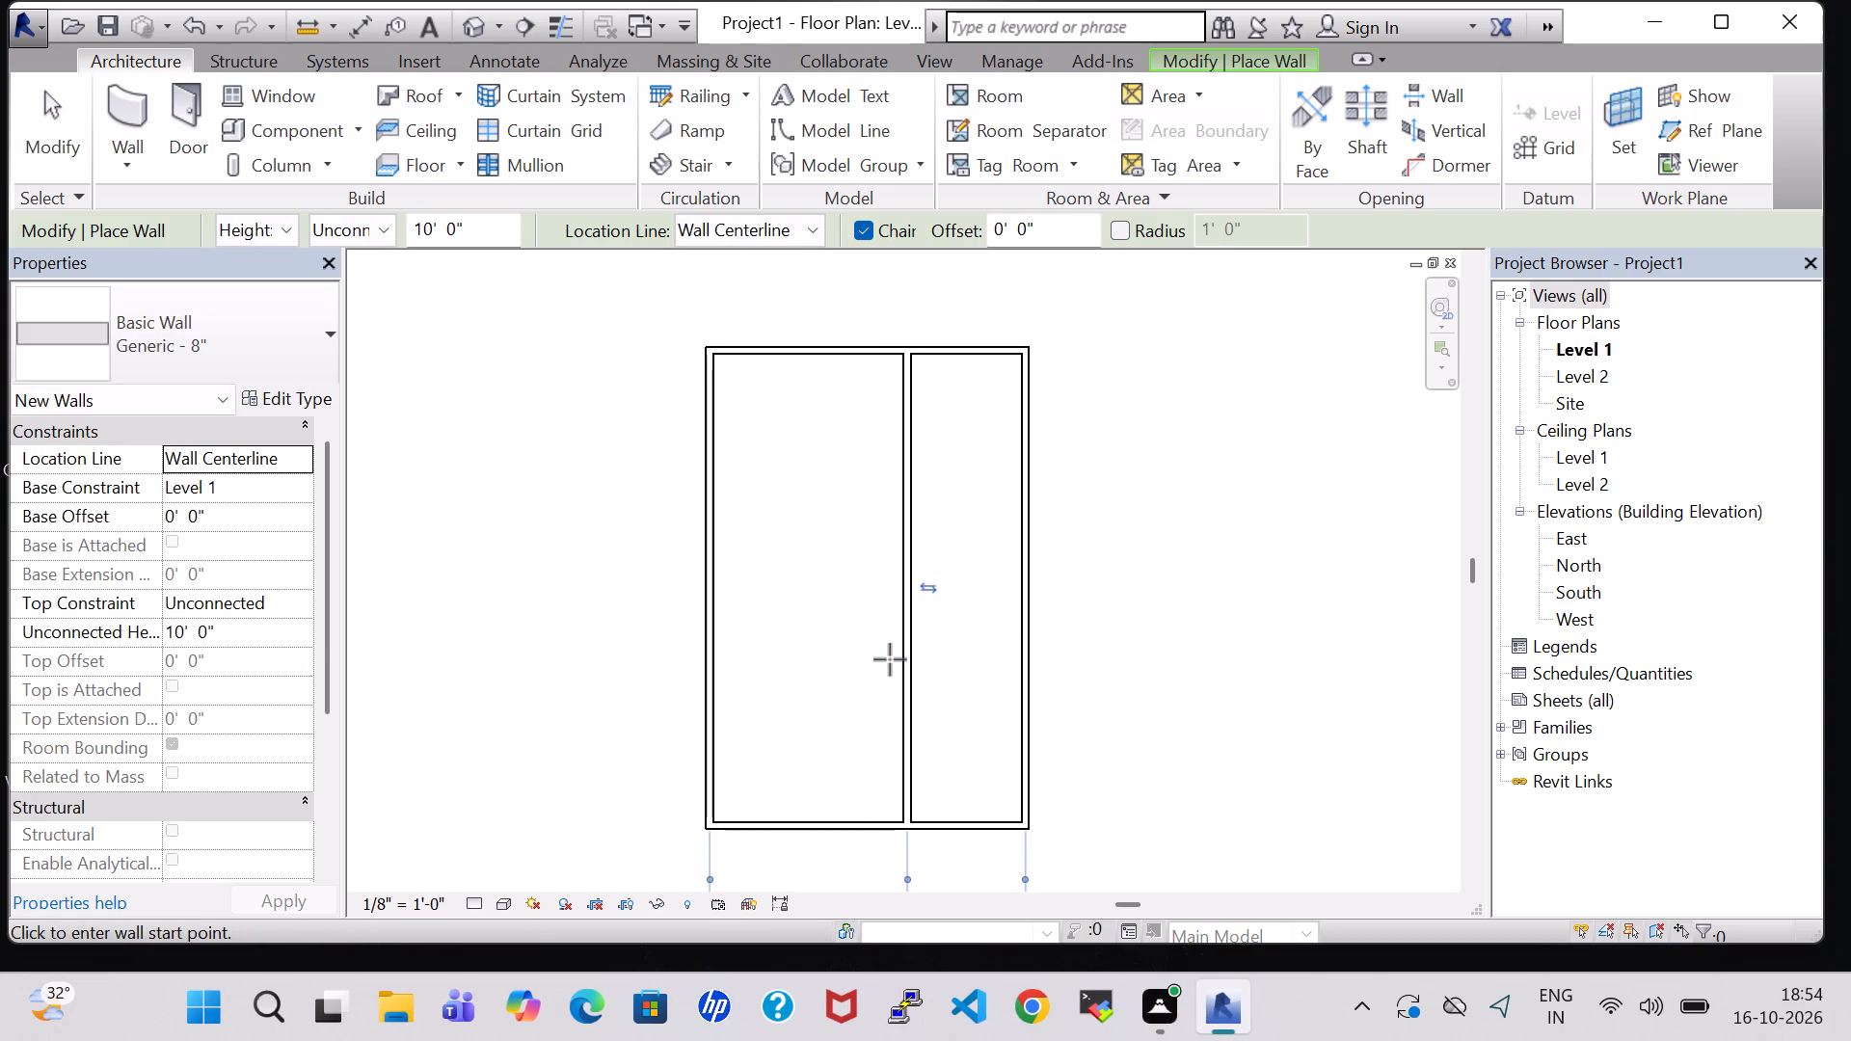
Draw three horizontal partitions from the long partition to the west wall, spaced about 11'-7", 6'-2" and 14'-11" apart from north to south.
click(902, 473)
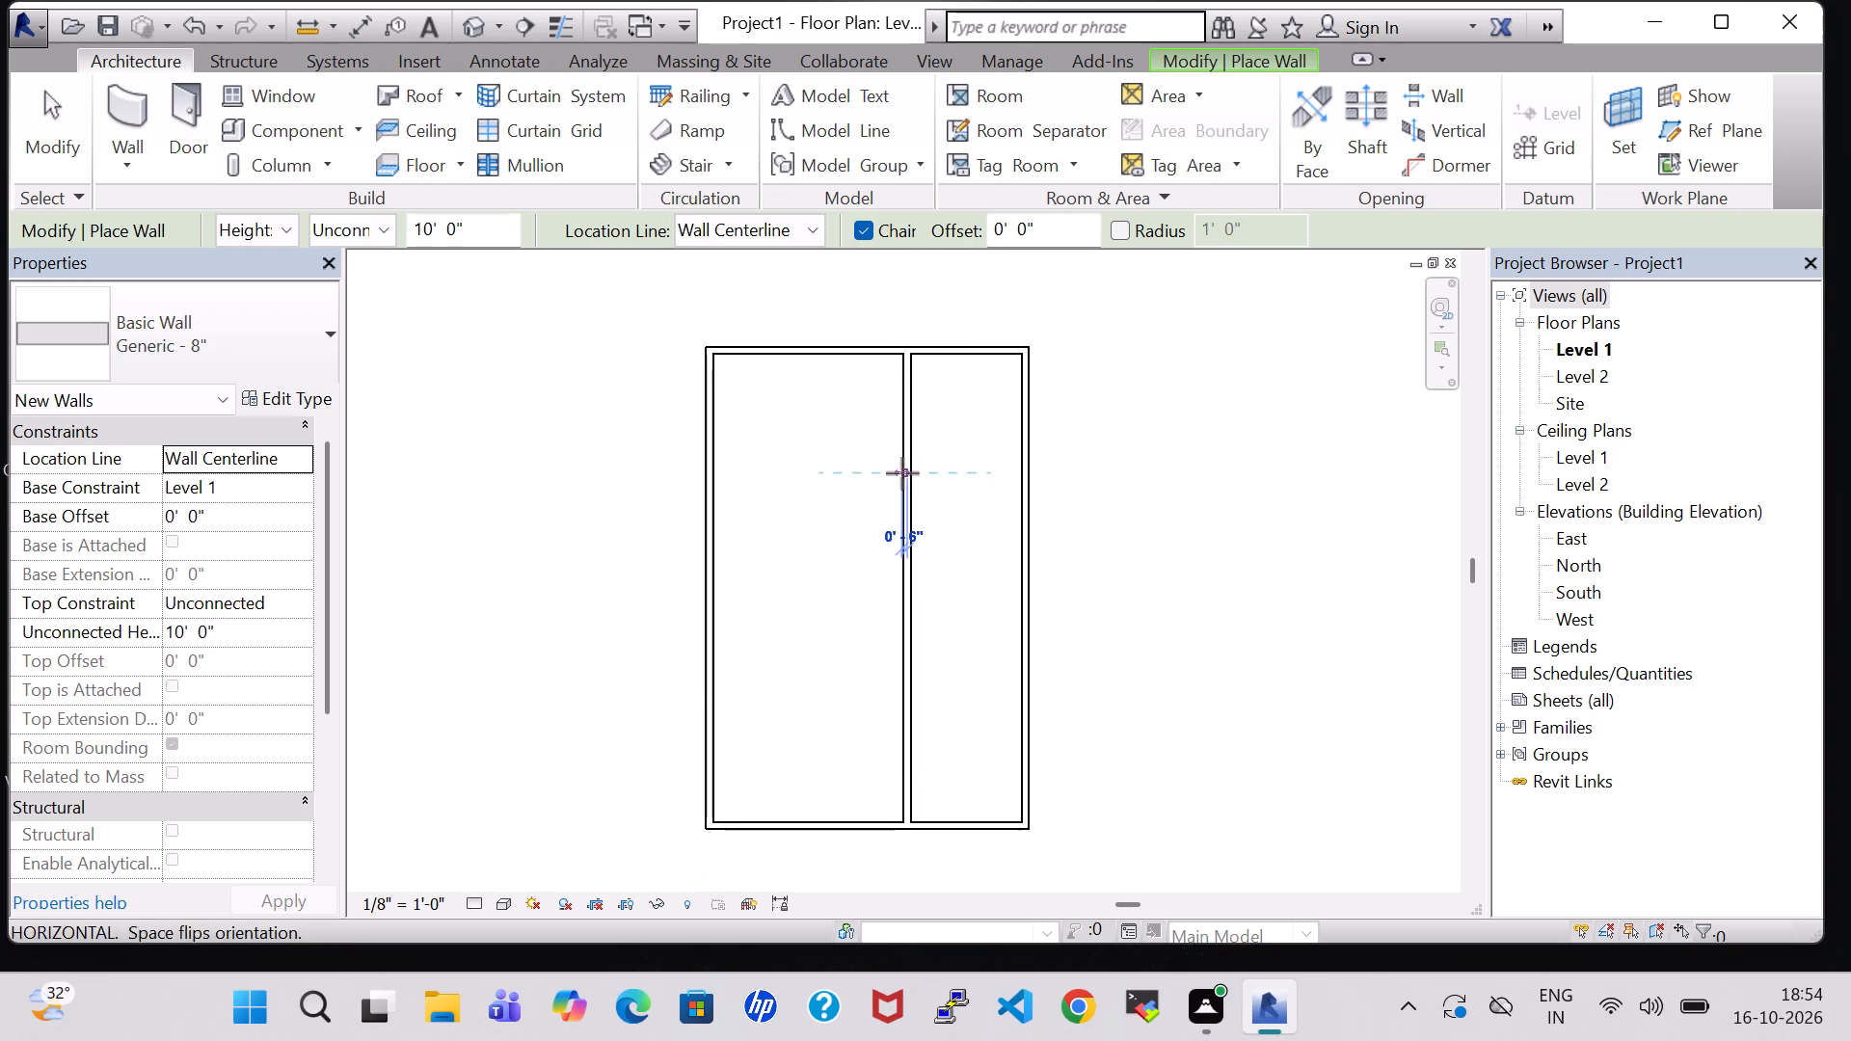
click(710, 483)
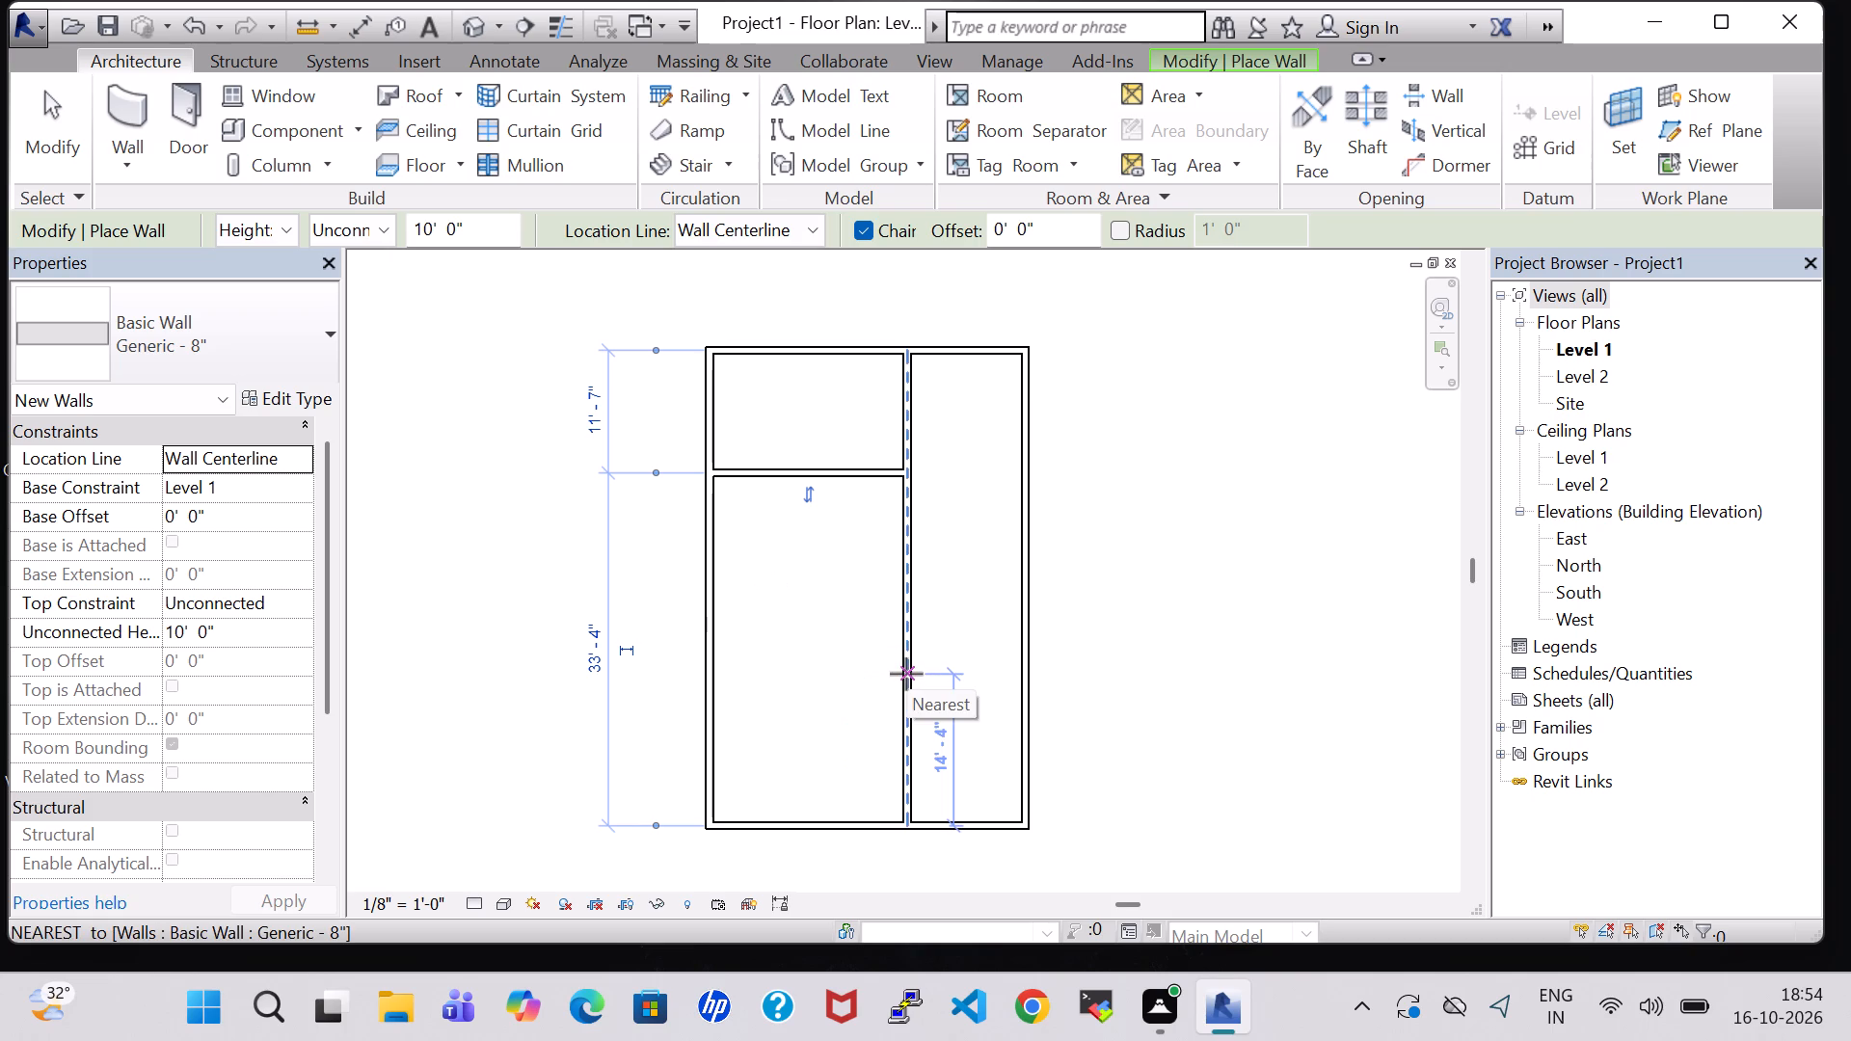
click(905, 538)
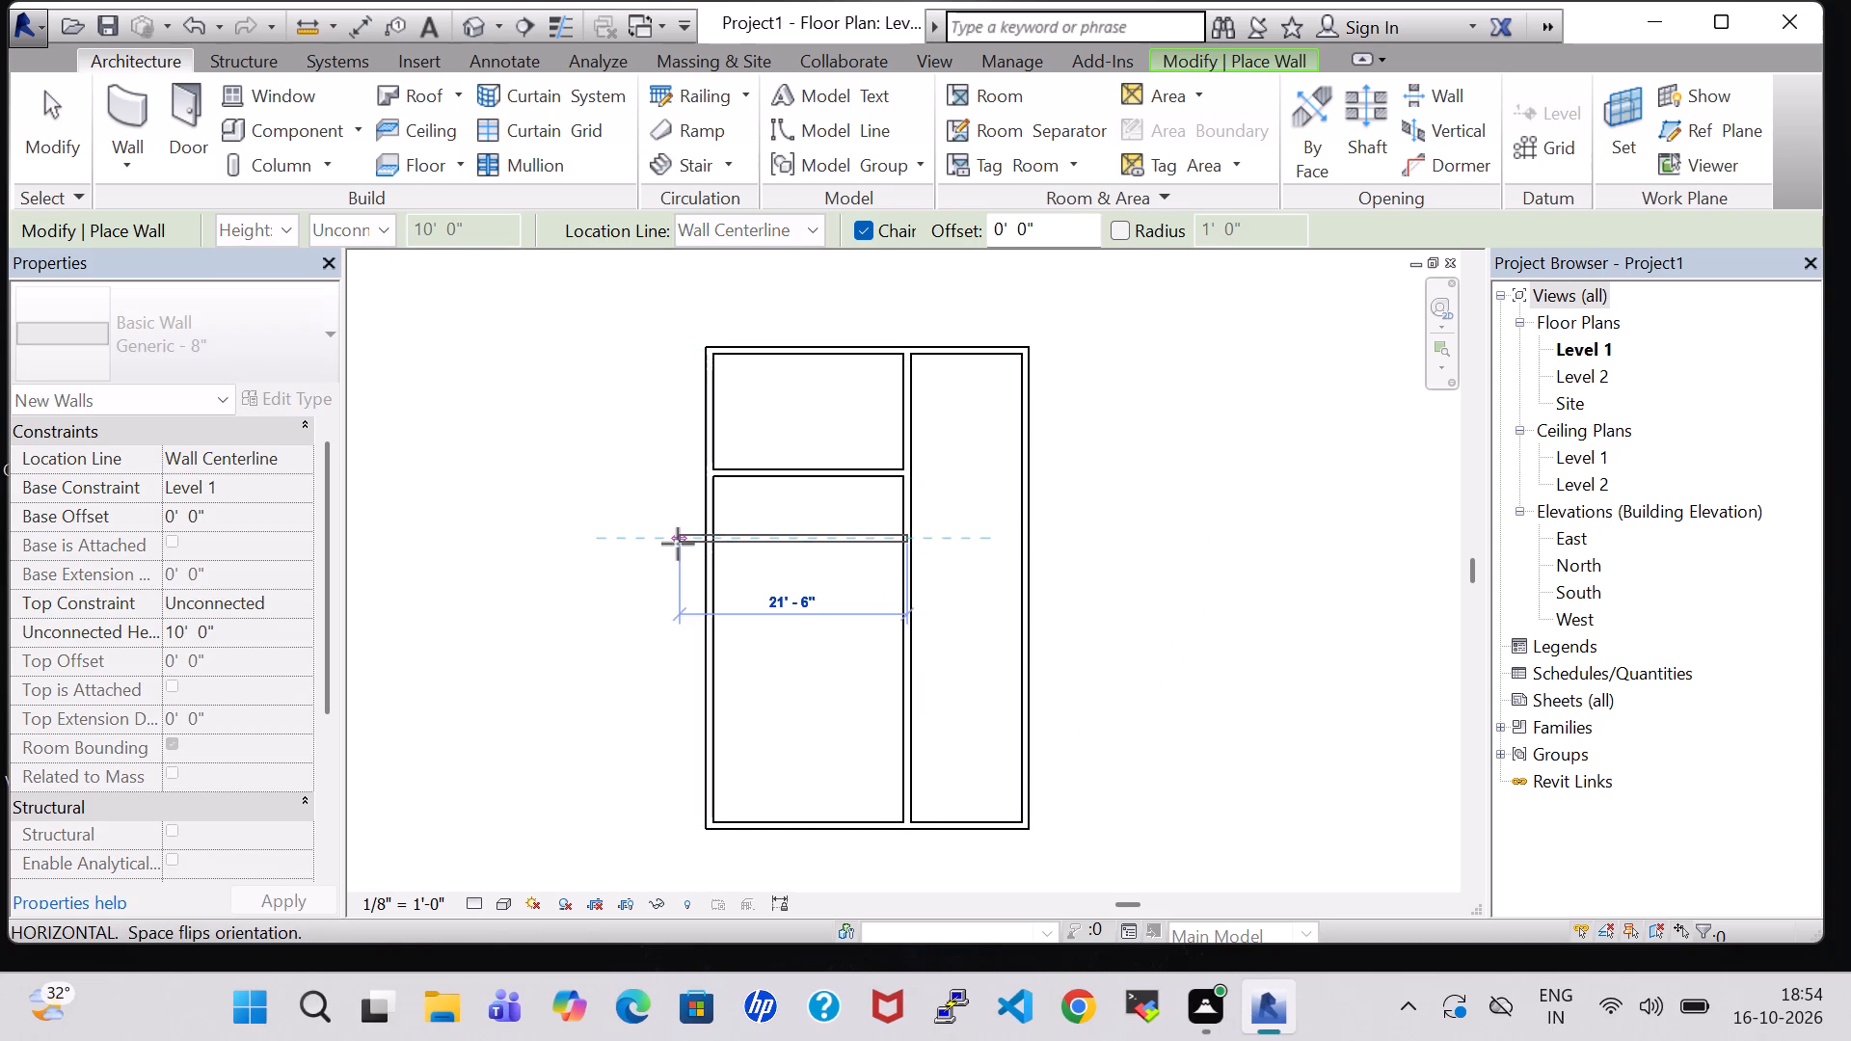
click(704, 546)
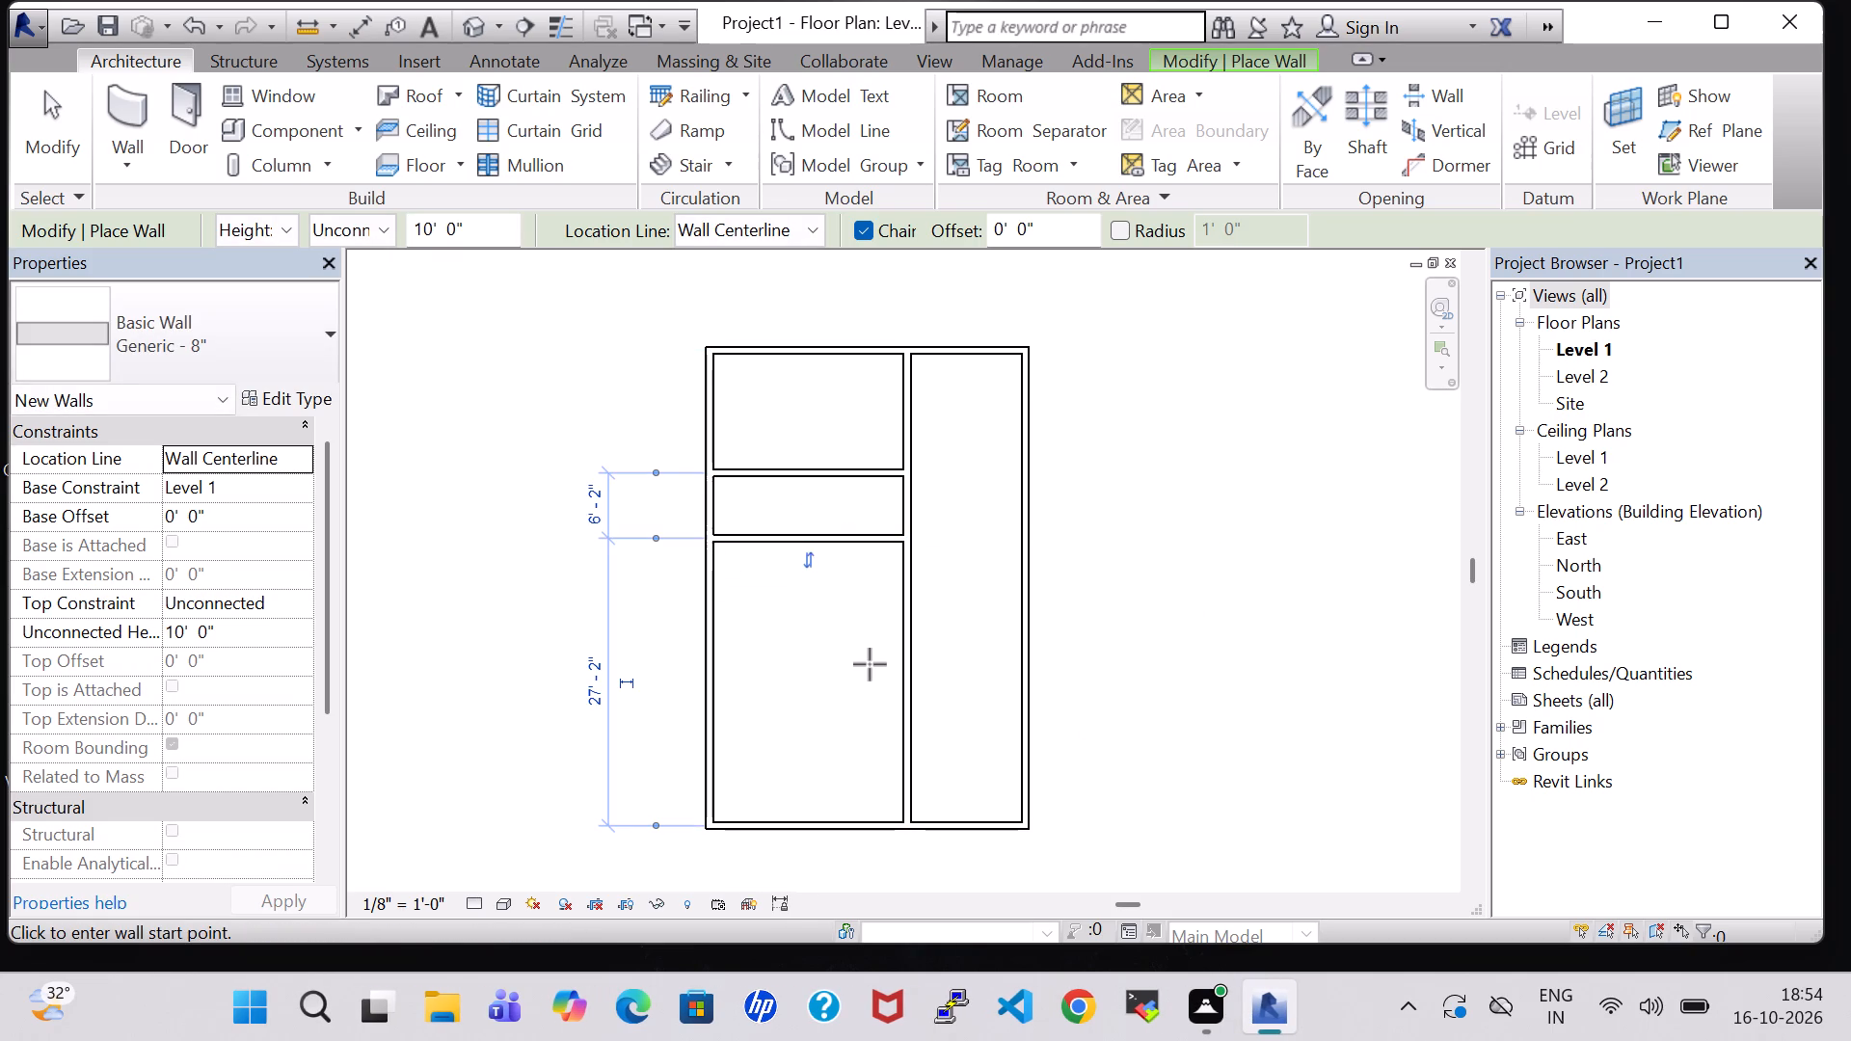
click(911, 696)
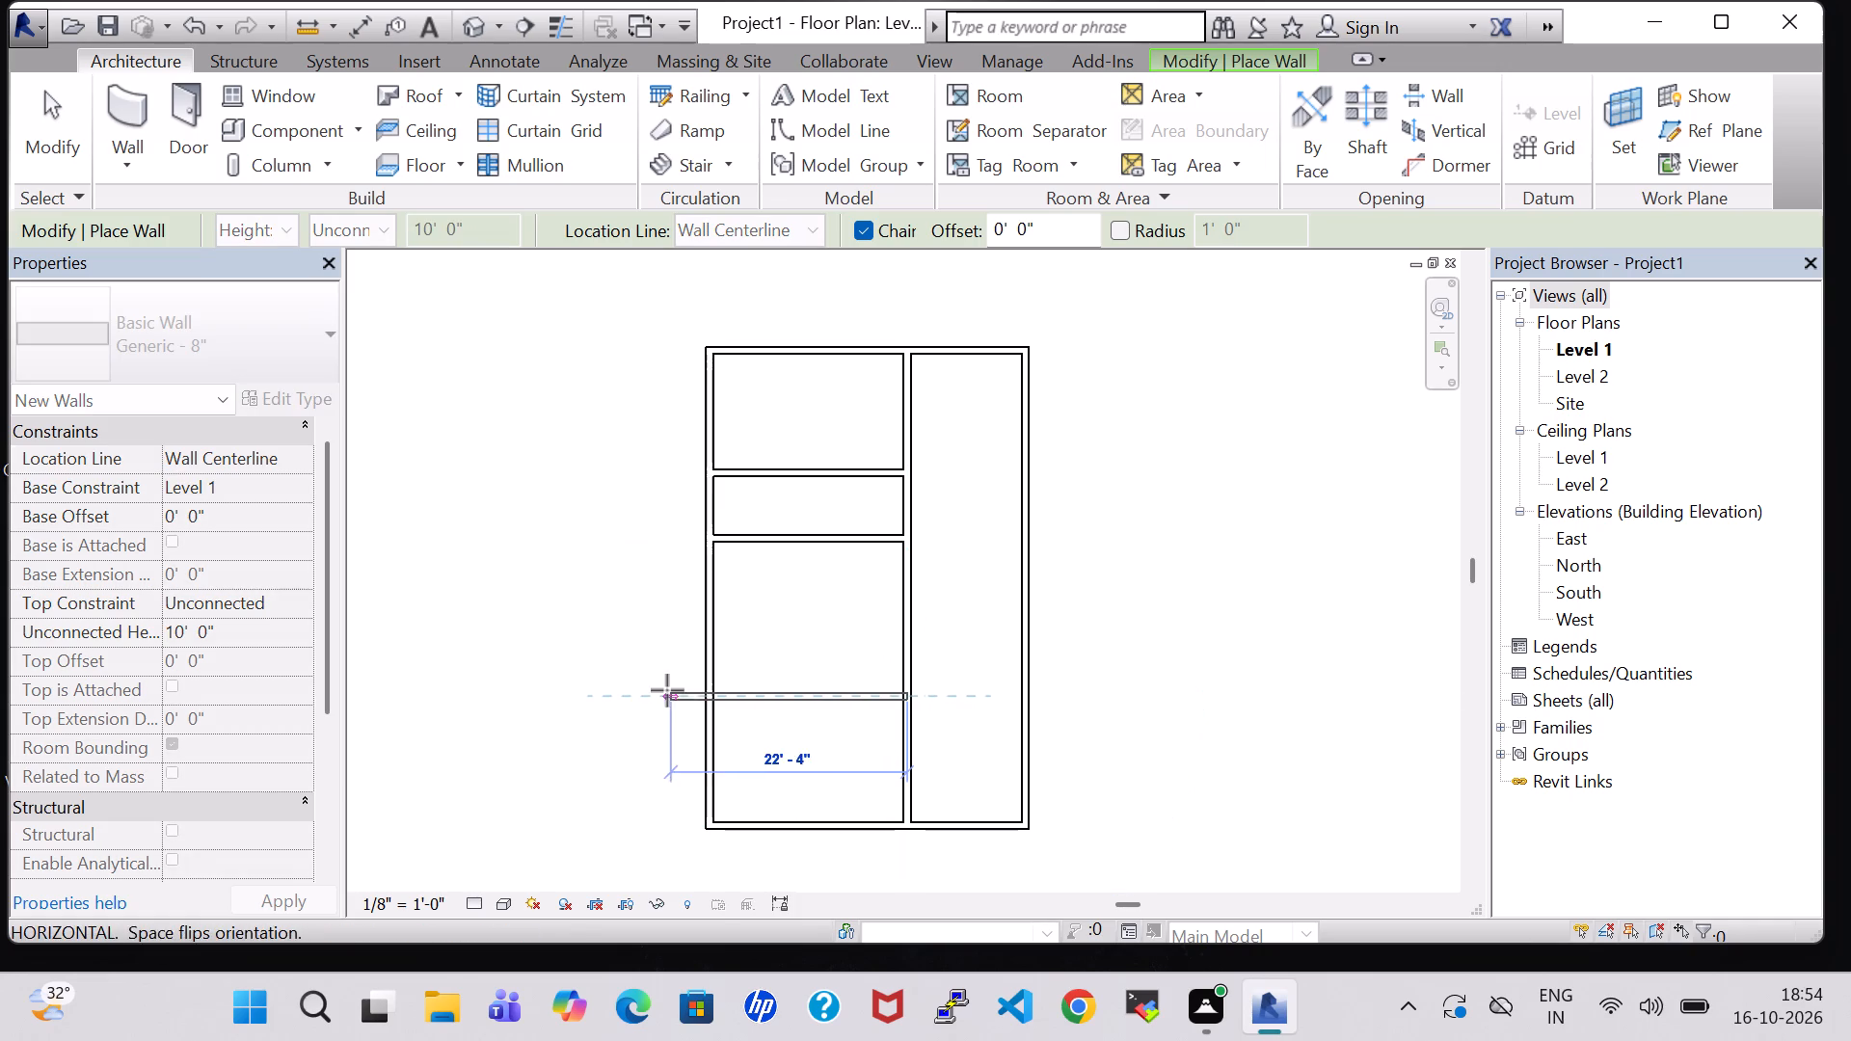
click(707, 691)
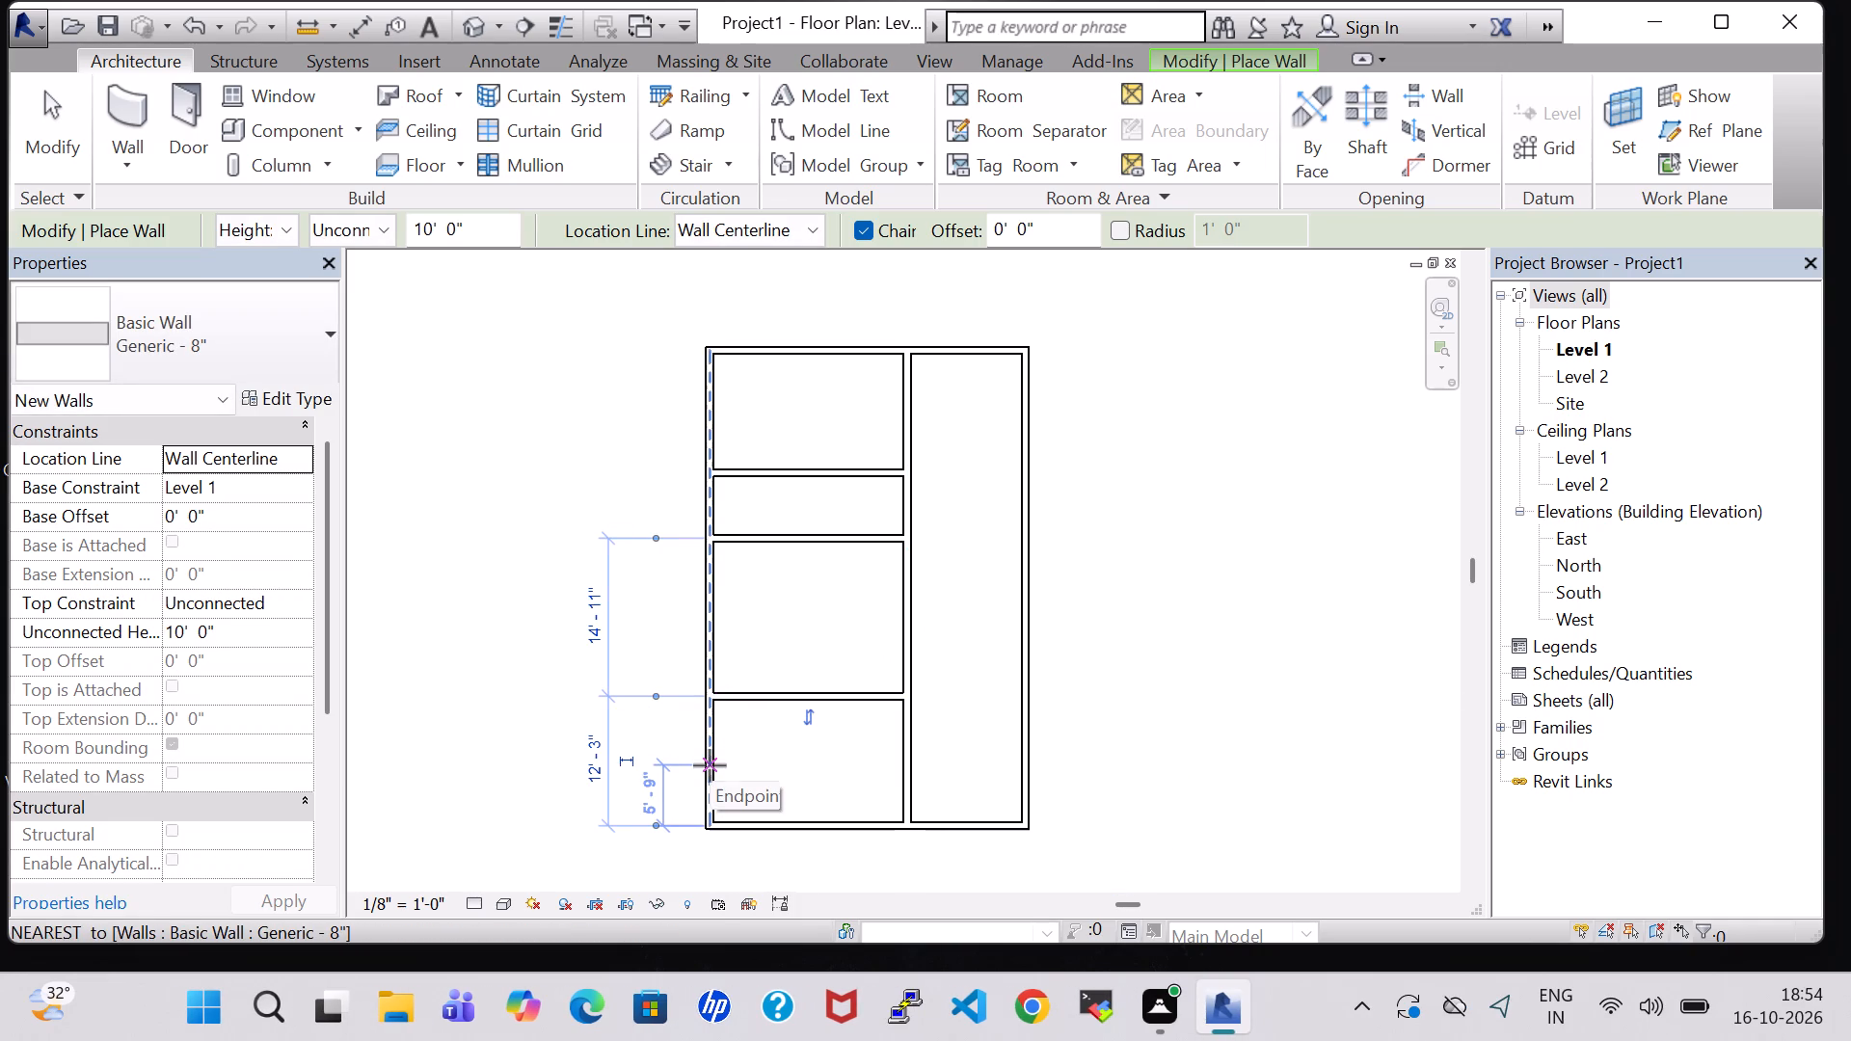
middle_drag(772, 759, 795, 585)
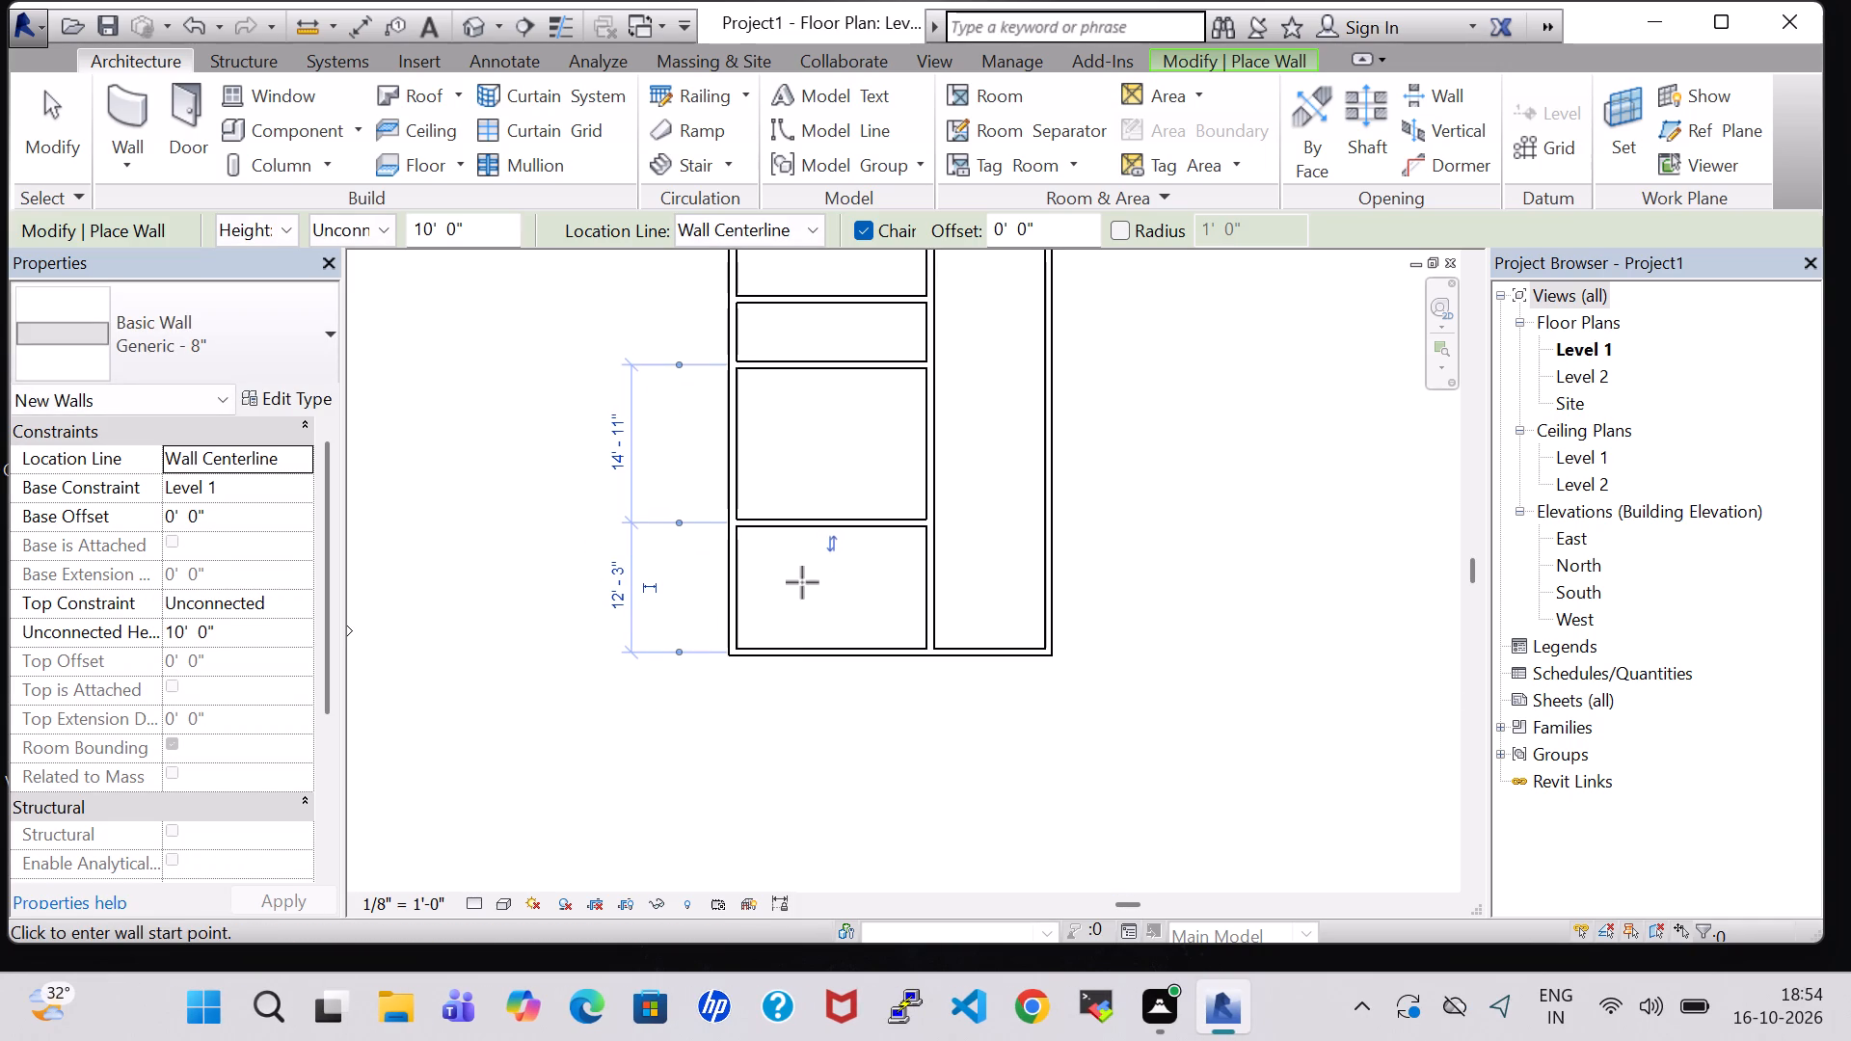
middle_drag(814, 569, 805, 658)
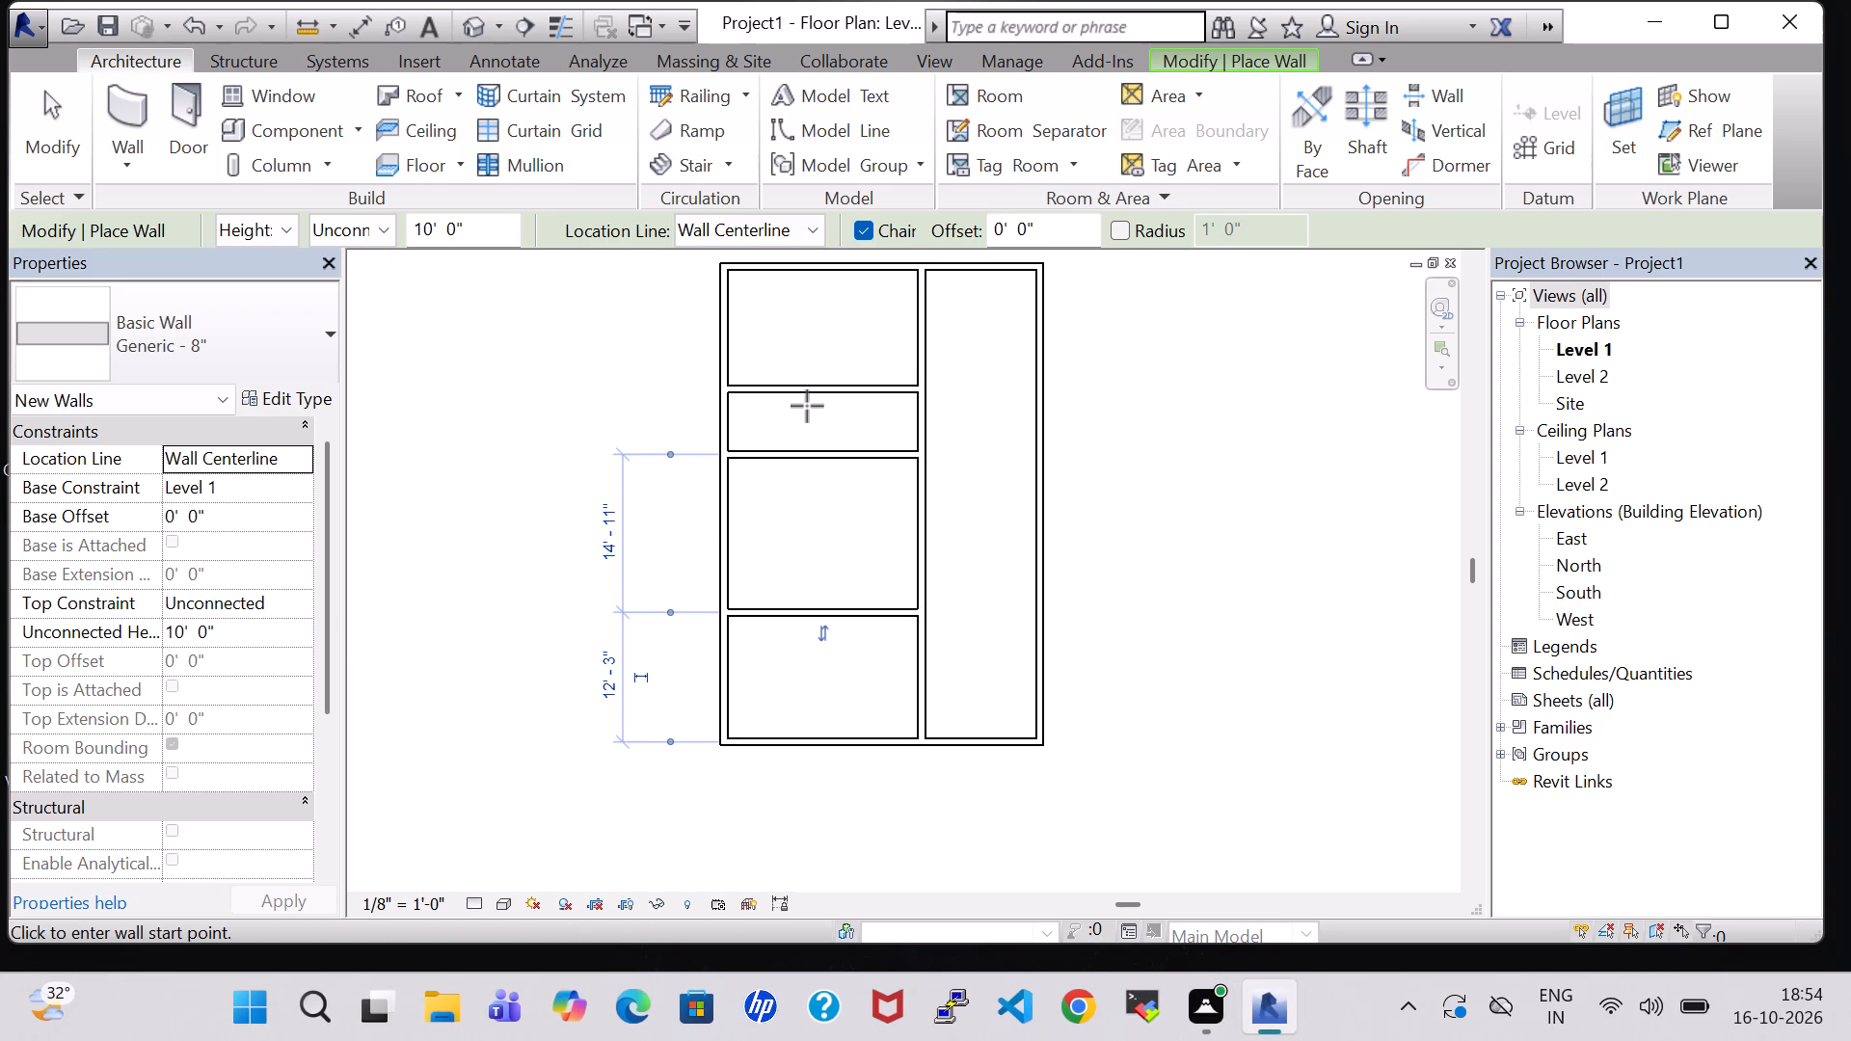
key(Escape)
key(Escape)
Nudge the northernmost horizontal partition upward to about 9'-3" from the north exterior wall.
click(821, 389)
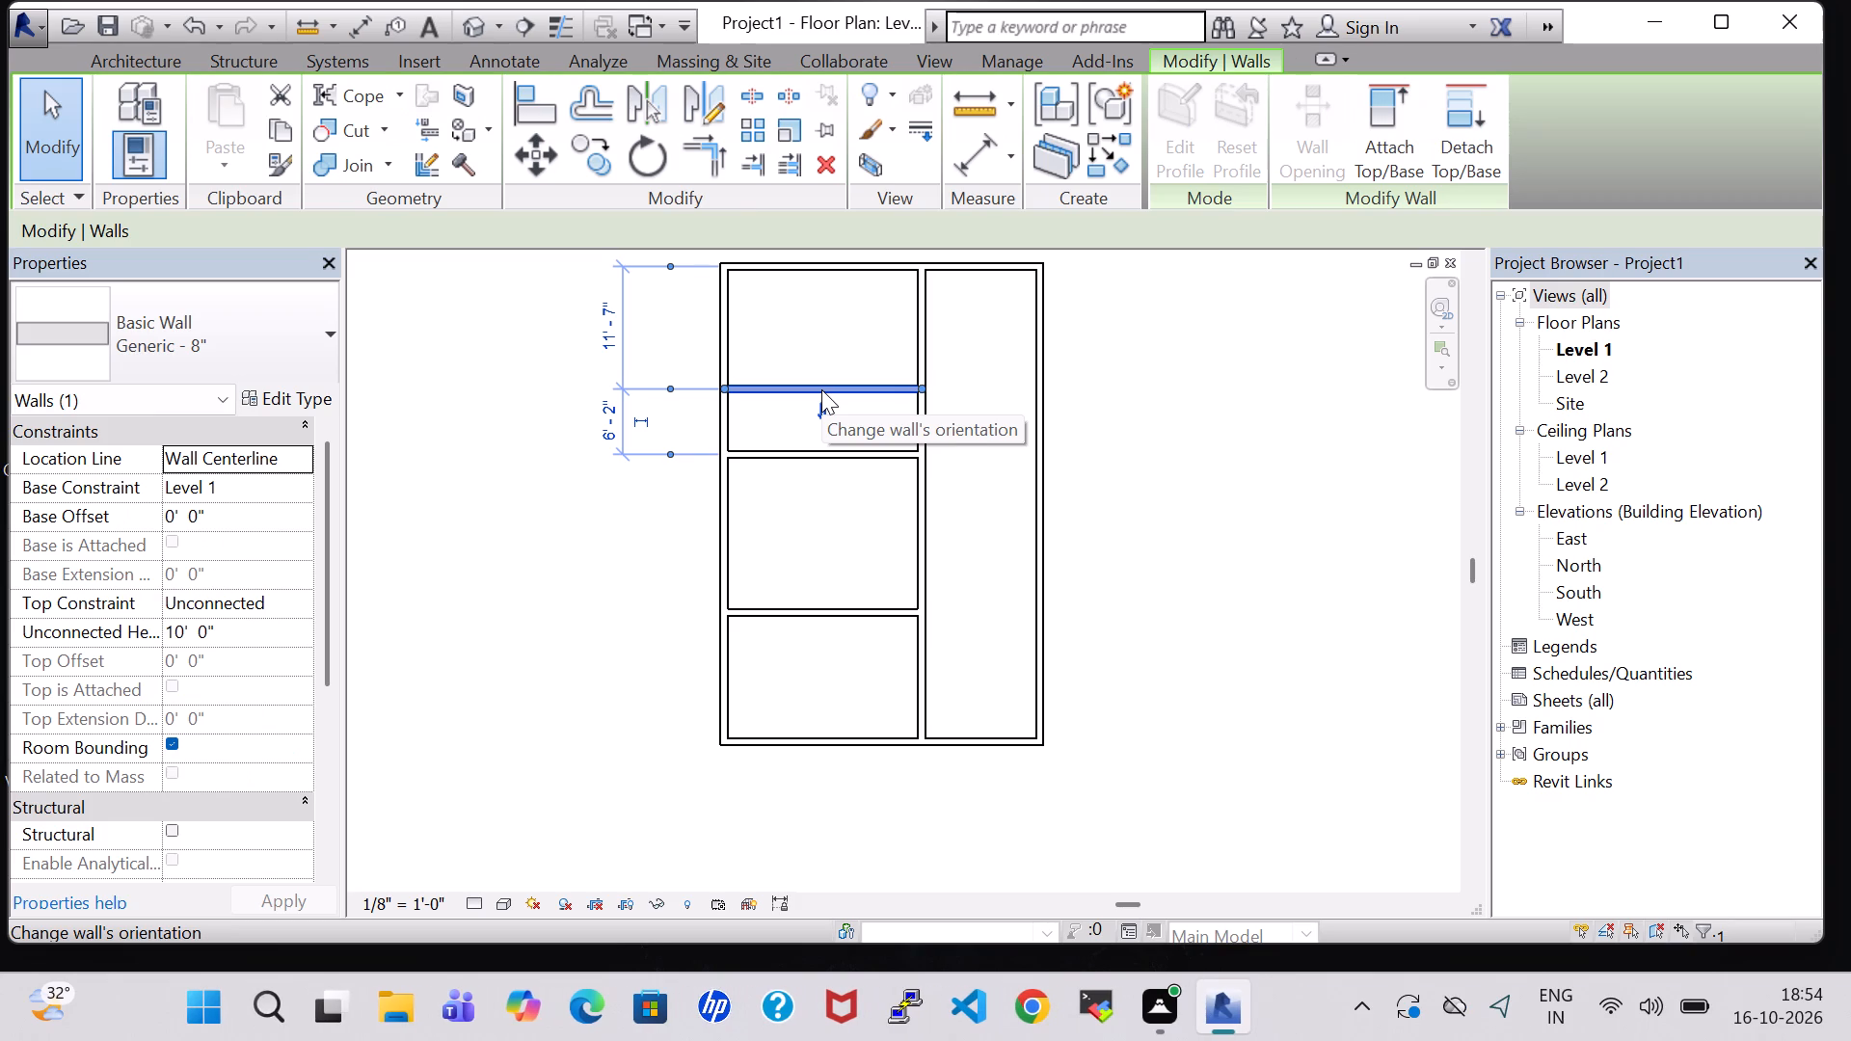
key(Up)
key(Up)
key(Up)
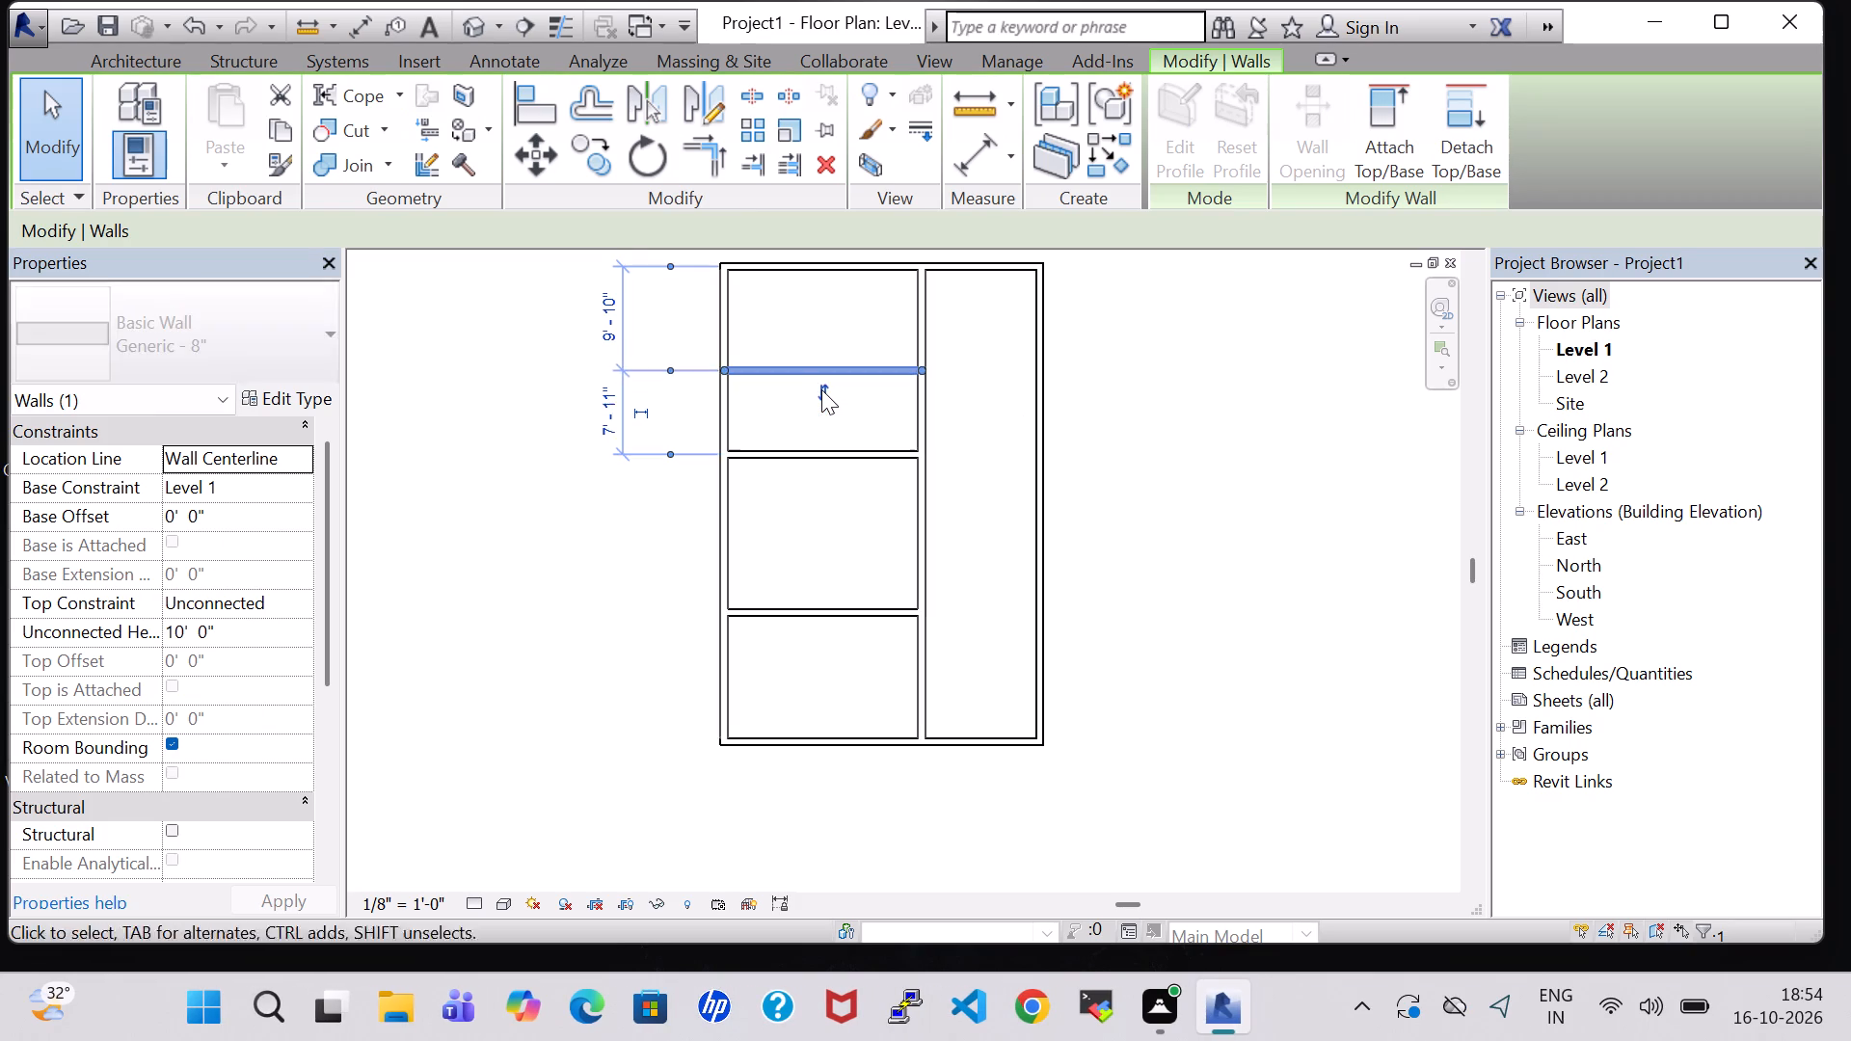
key(Up)
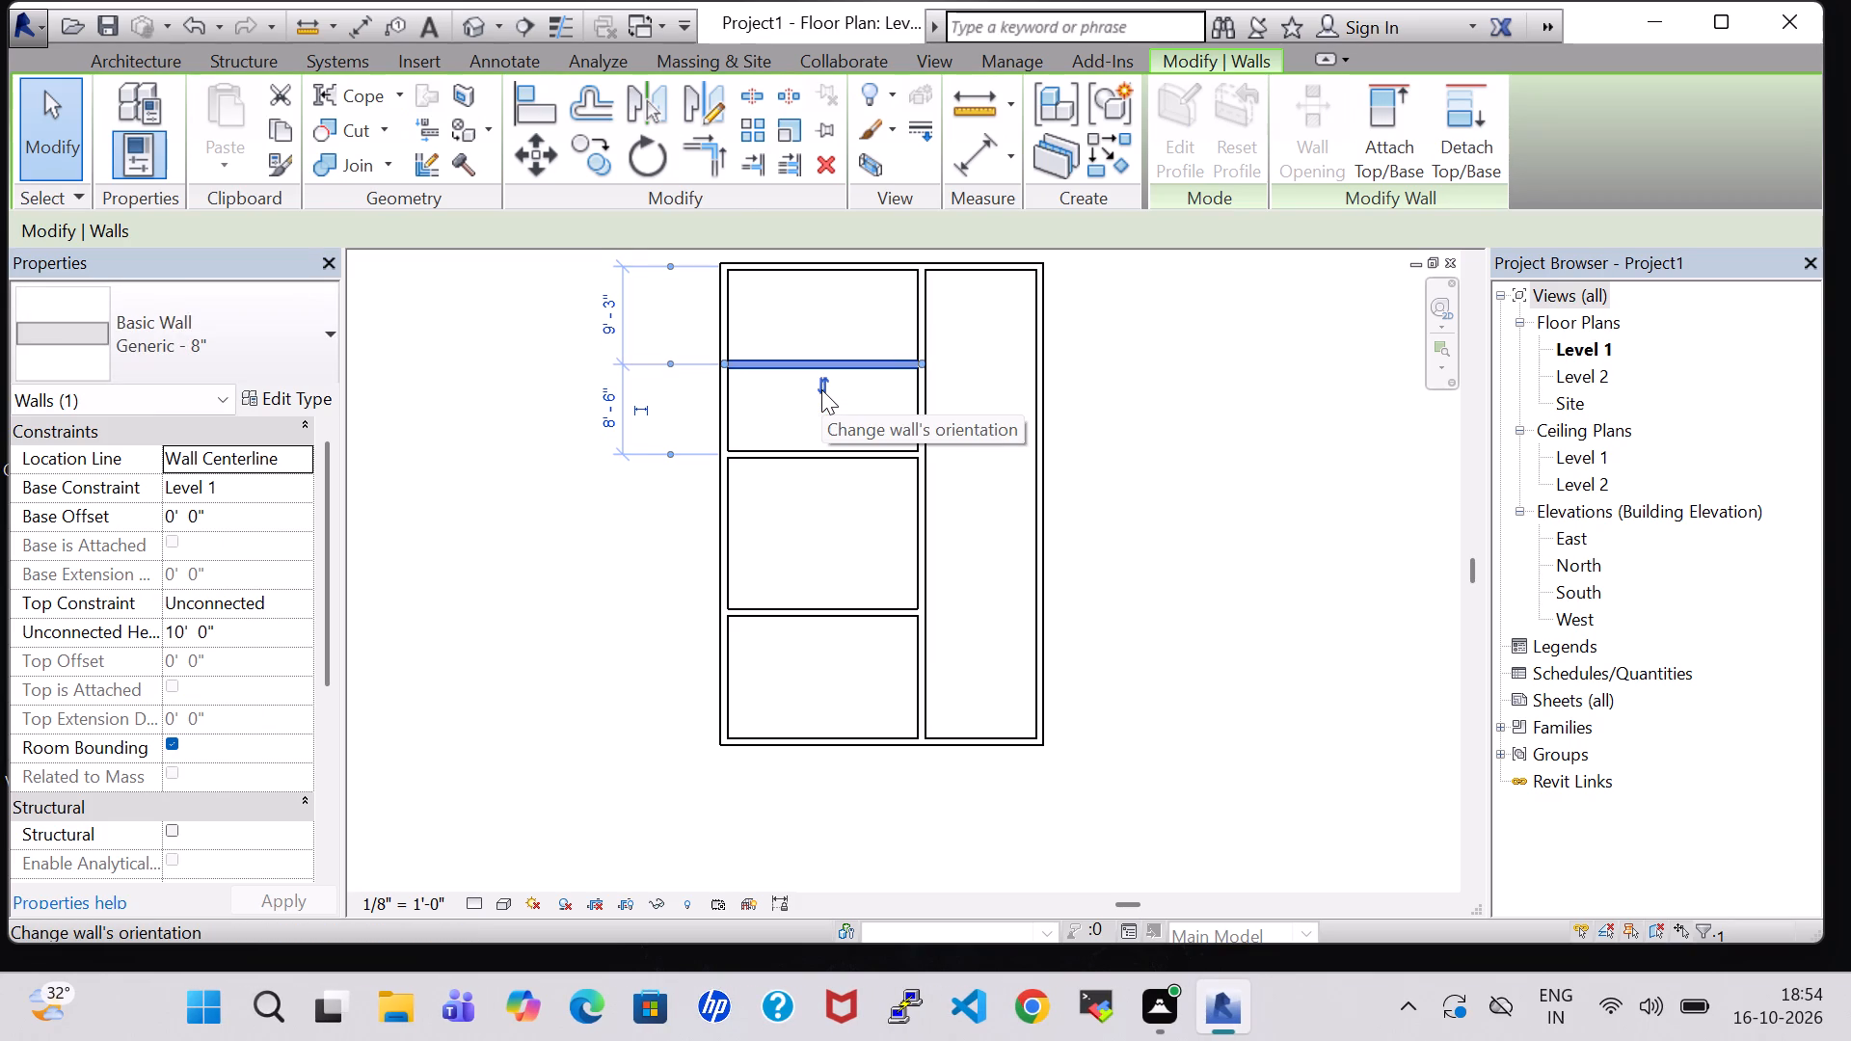
Nudge the middle horizontal partition upward to about 4'-5" below the northernmost one.
click(837, 448)
key(Up)
key(Up)
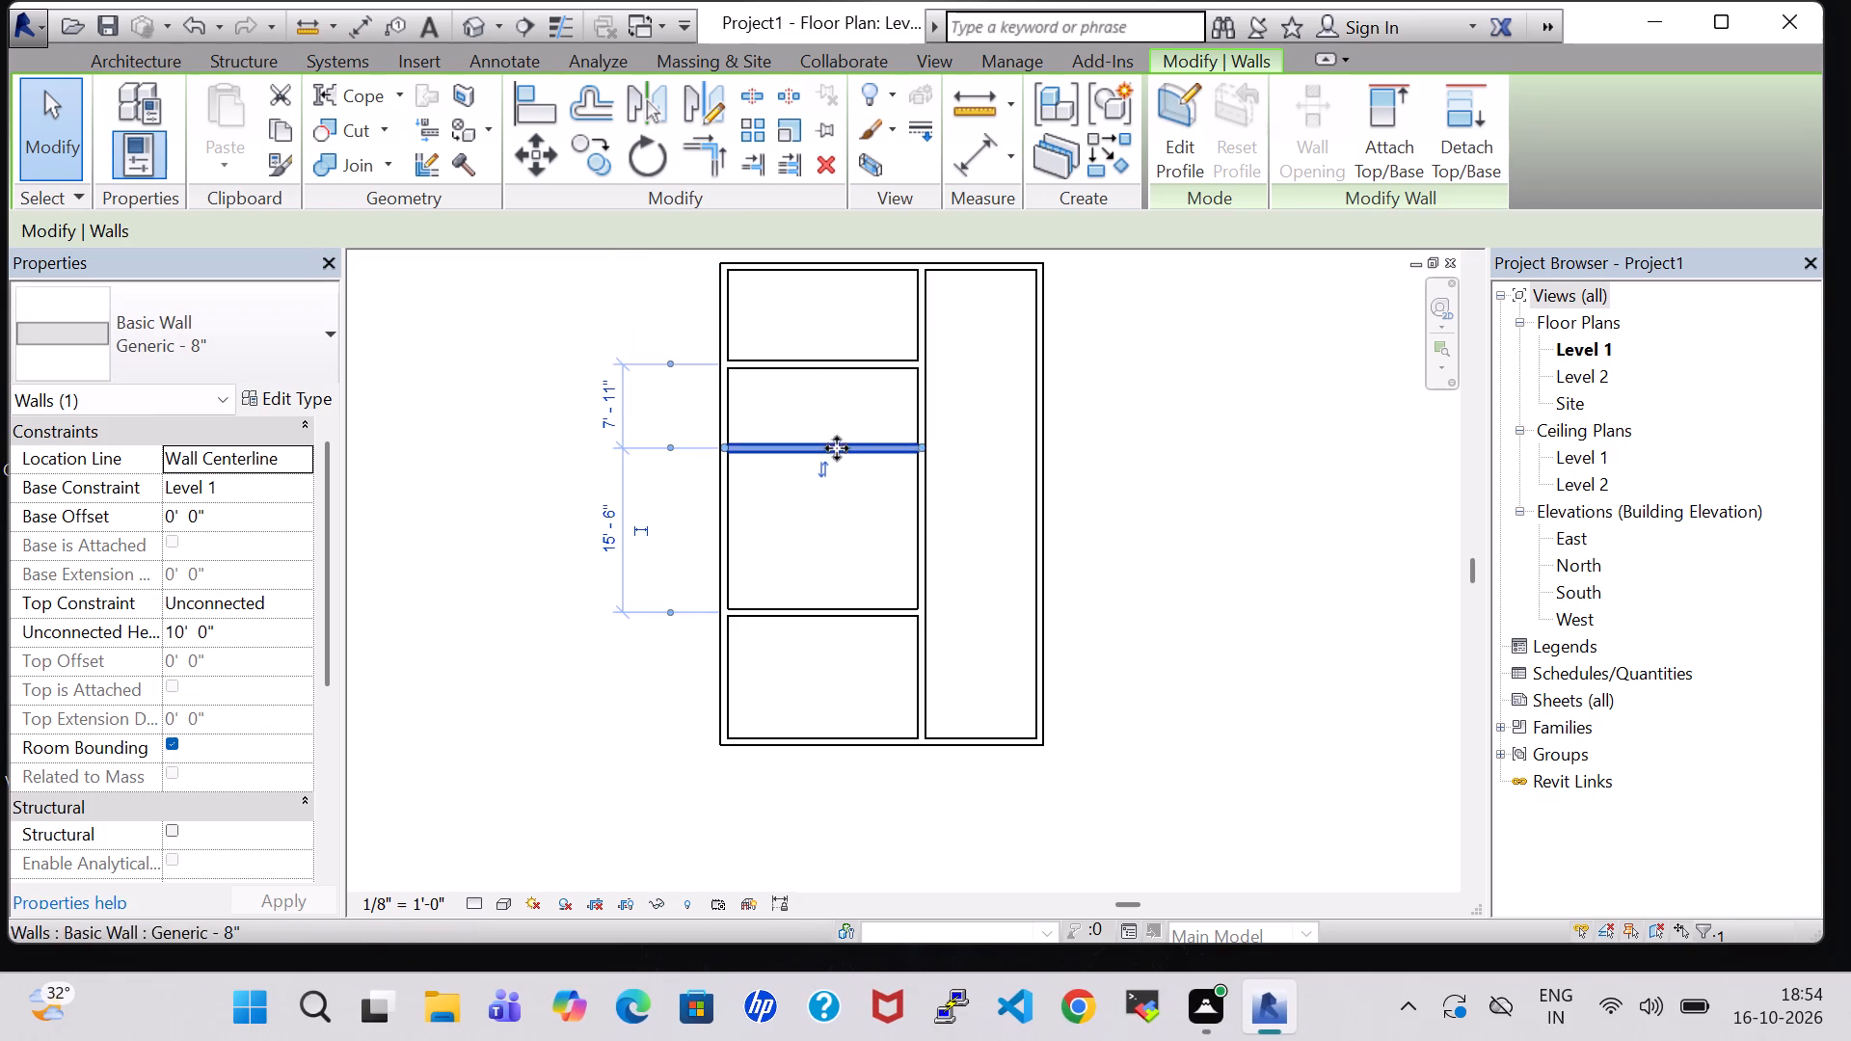
key(Up)
key(Up)
key(Up)
key(Up)
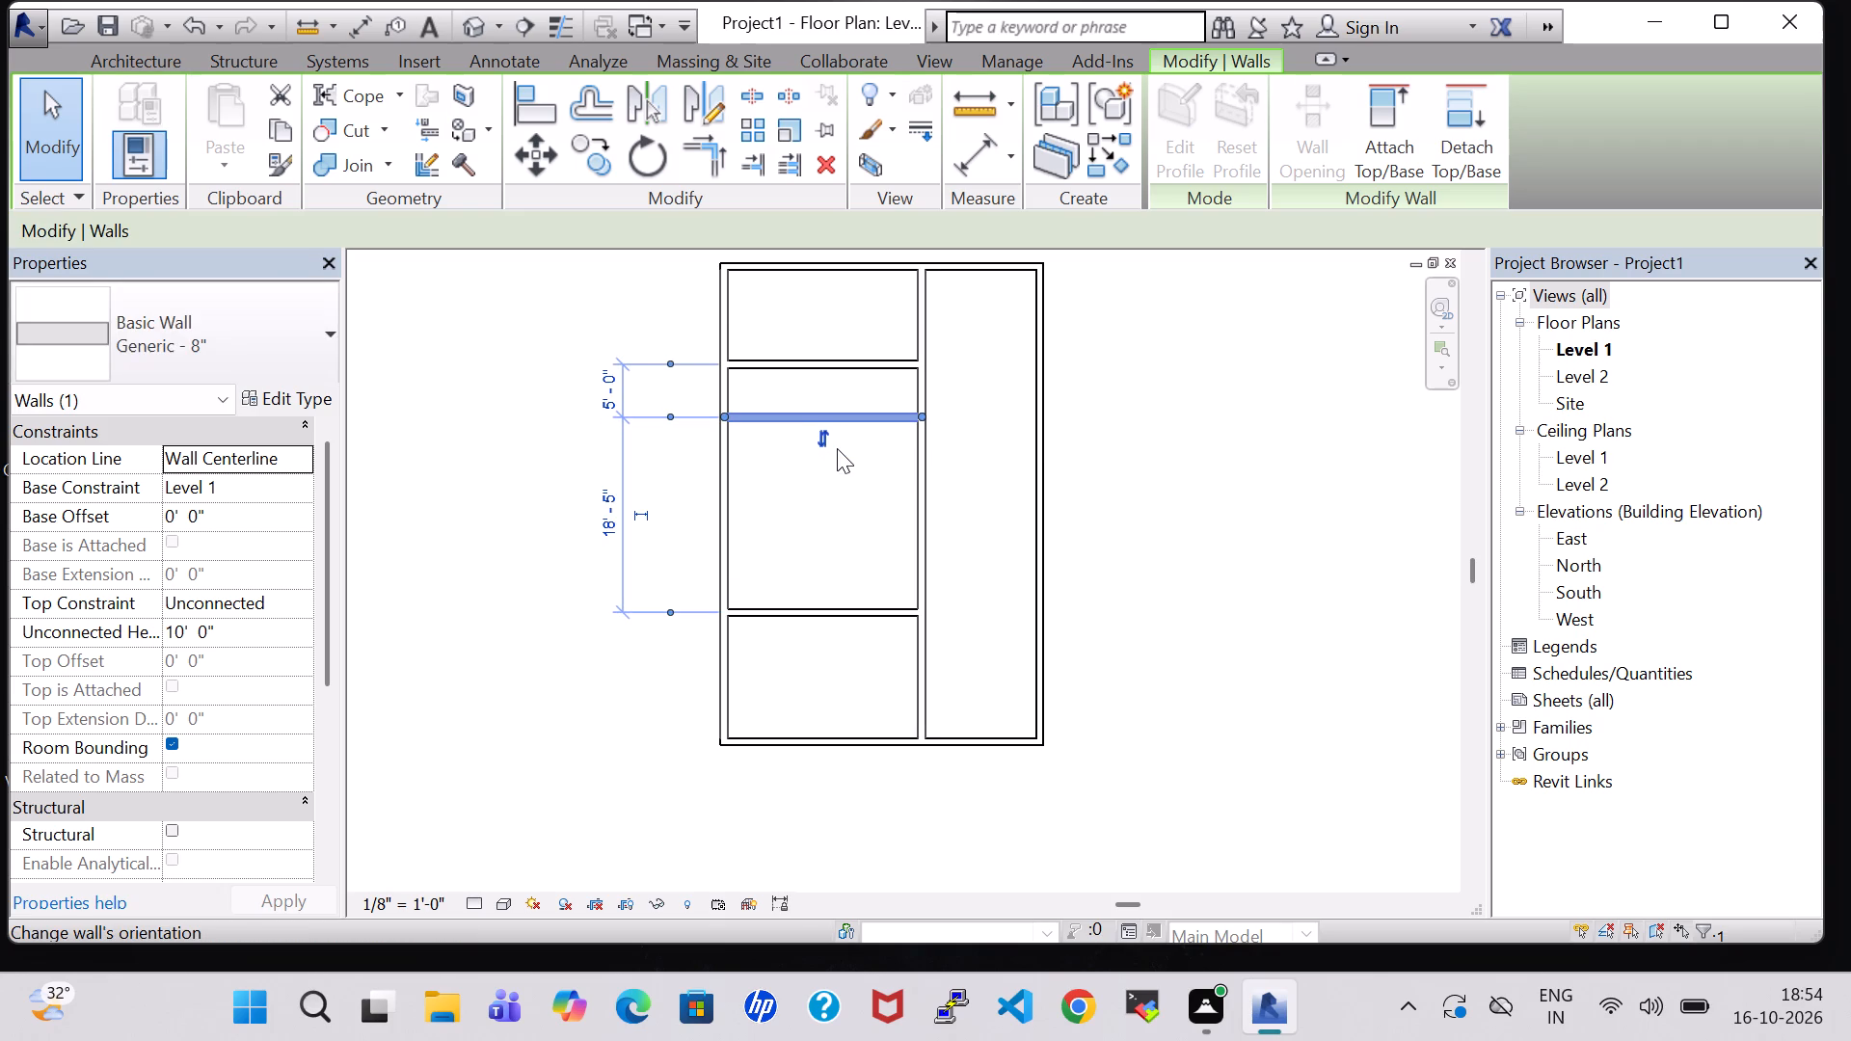
key(Up)
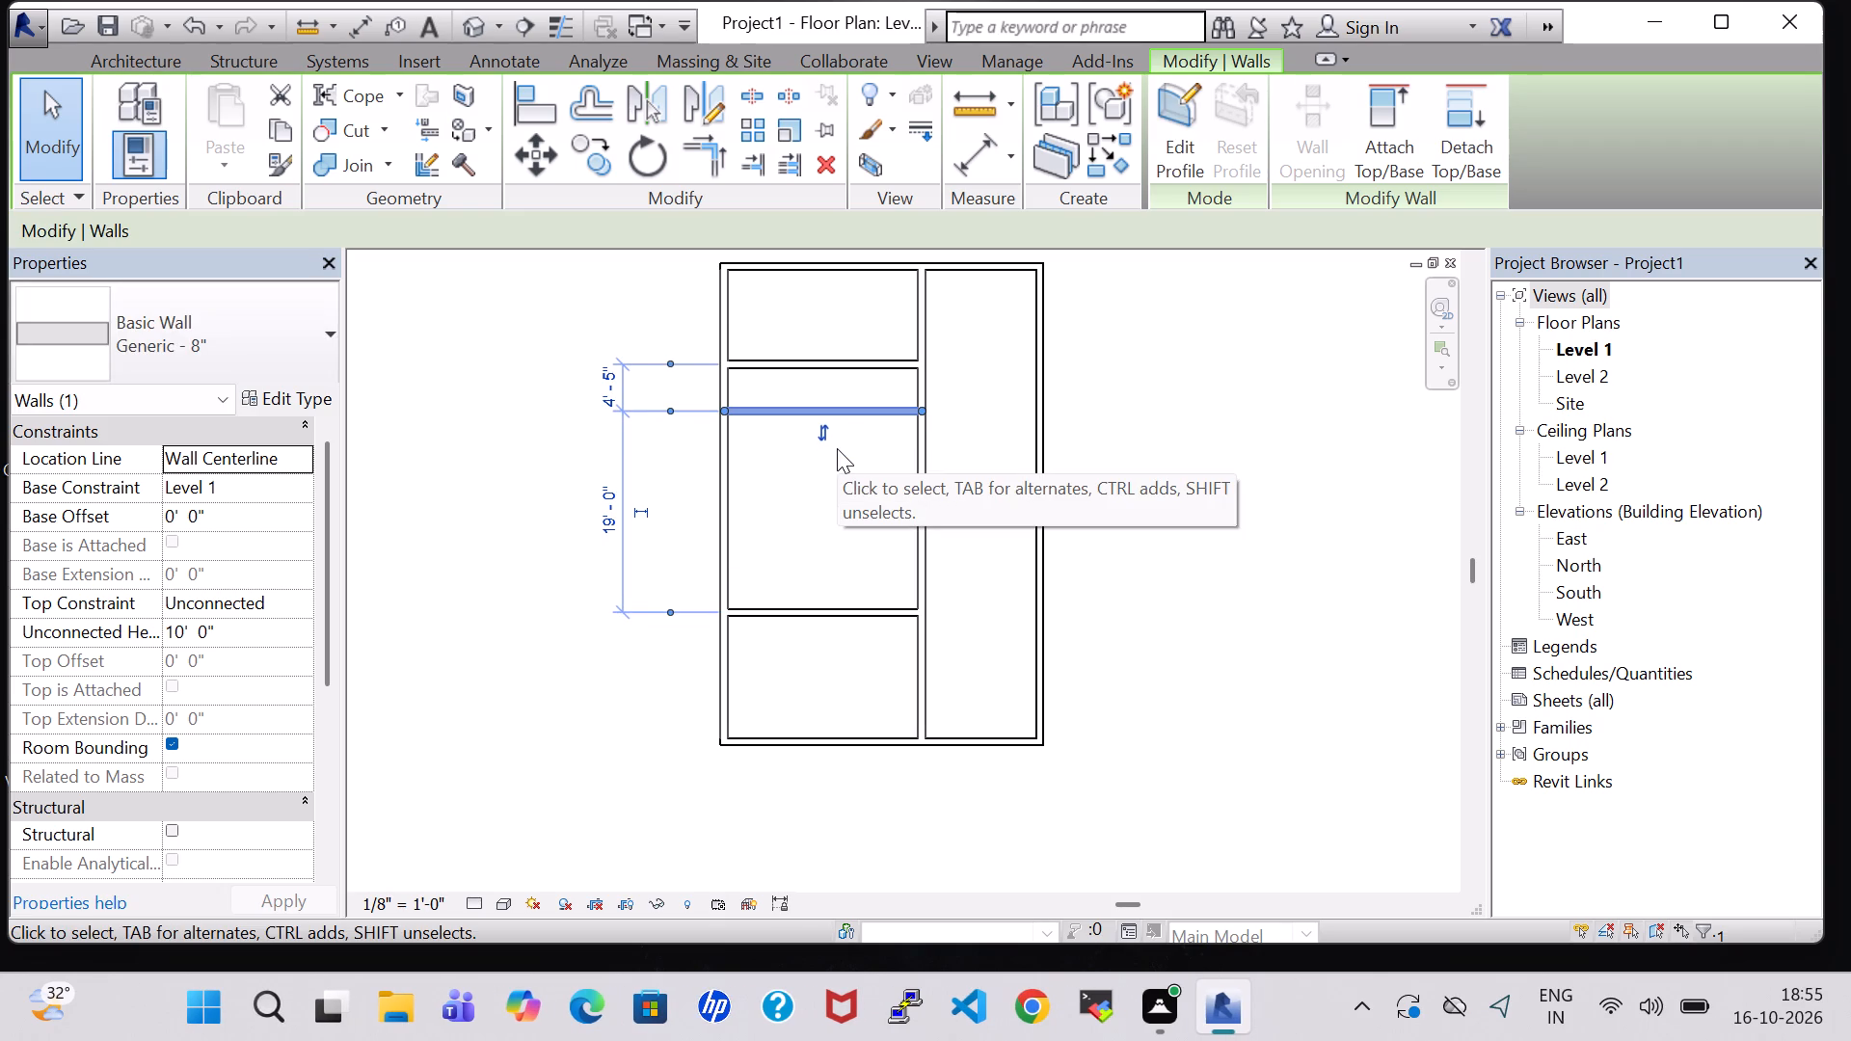
click(1169, 510)
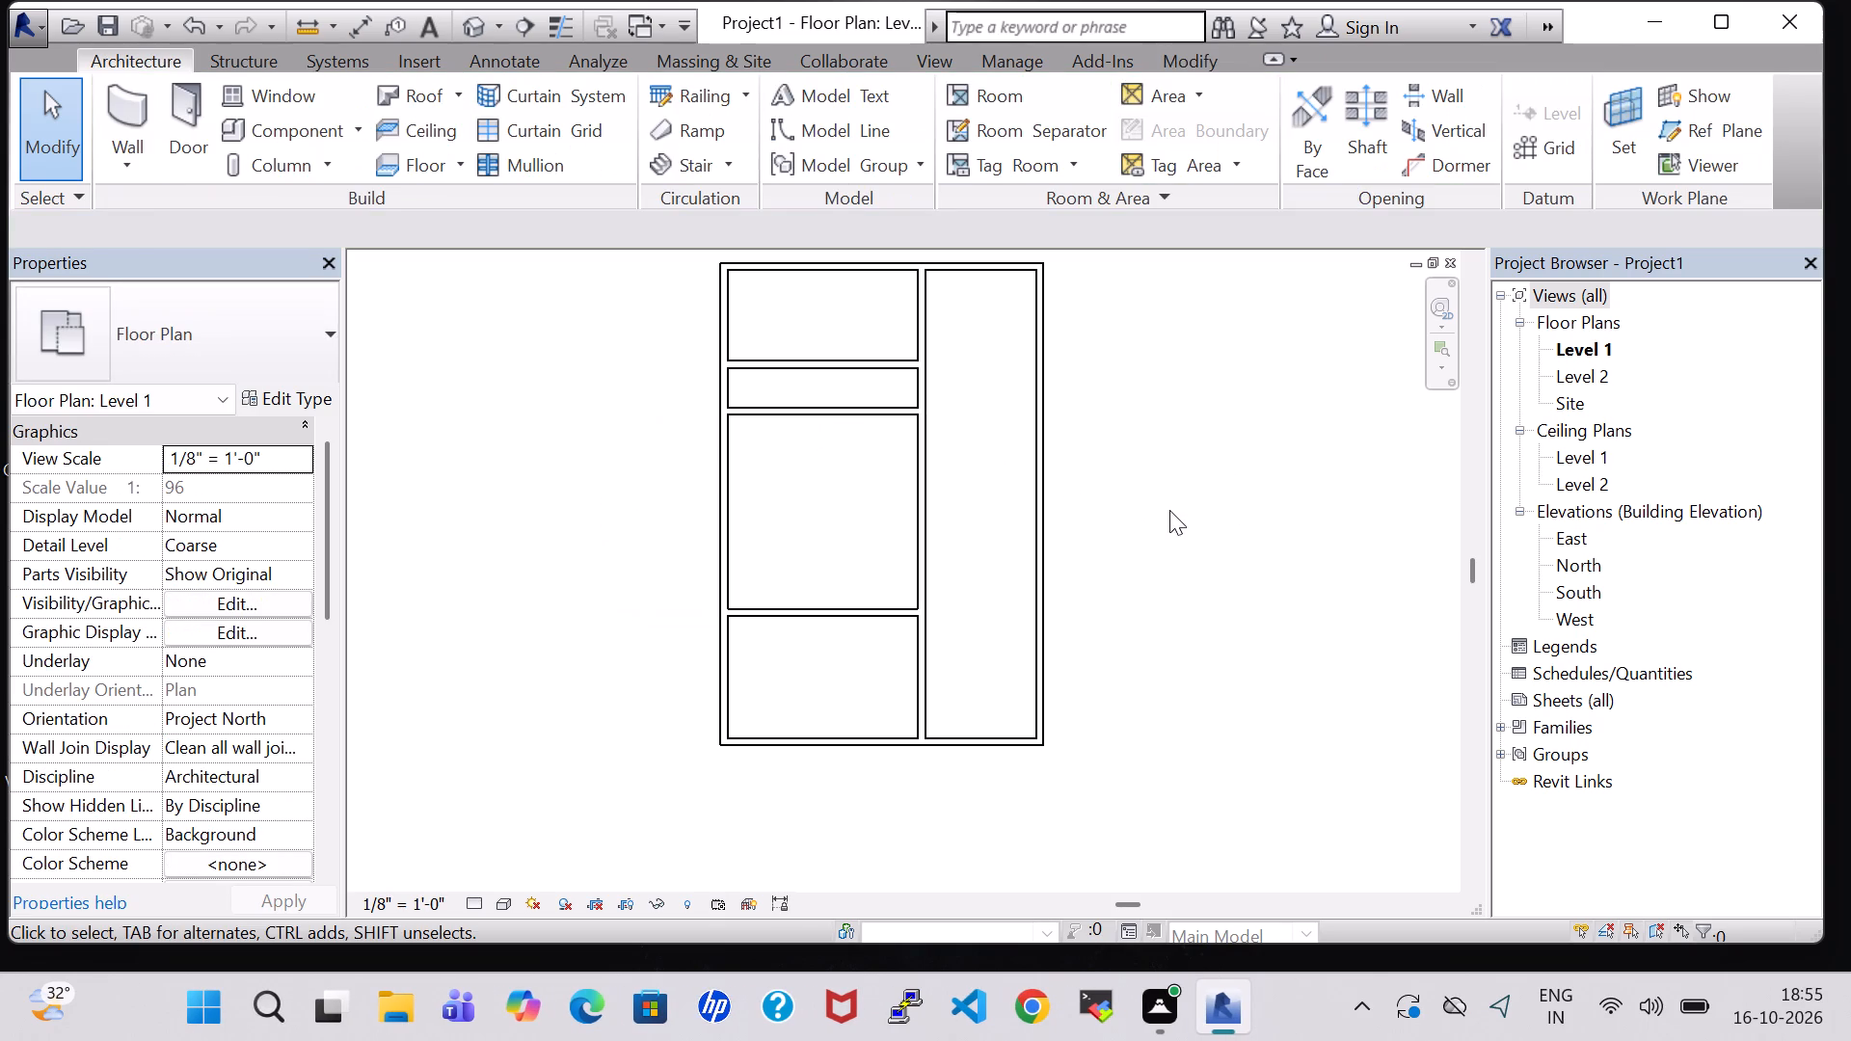
Nudge the southernmost horizontal partition upward to about 14'-4" below the middle one.
click(796, 613)
key(Up)
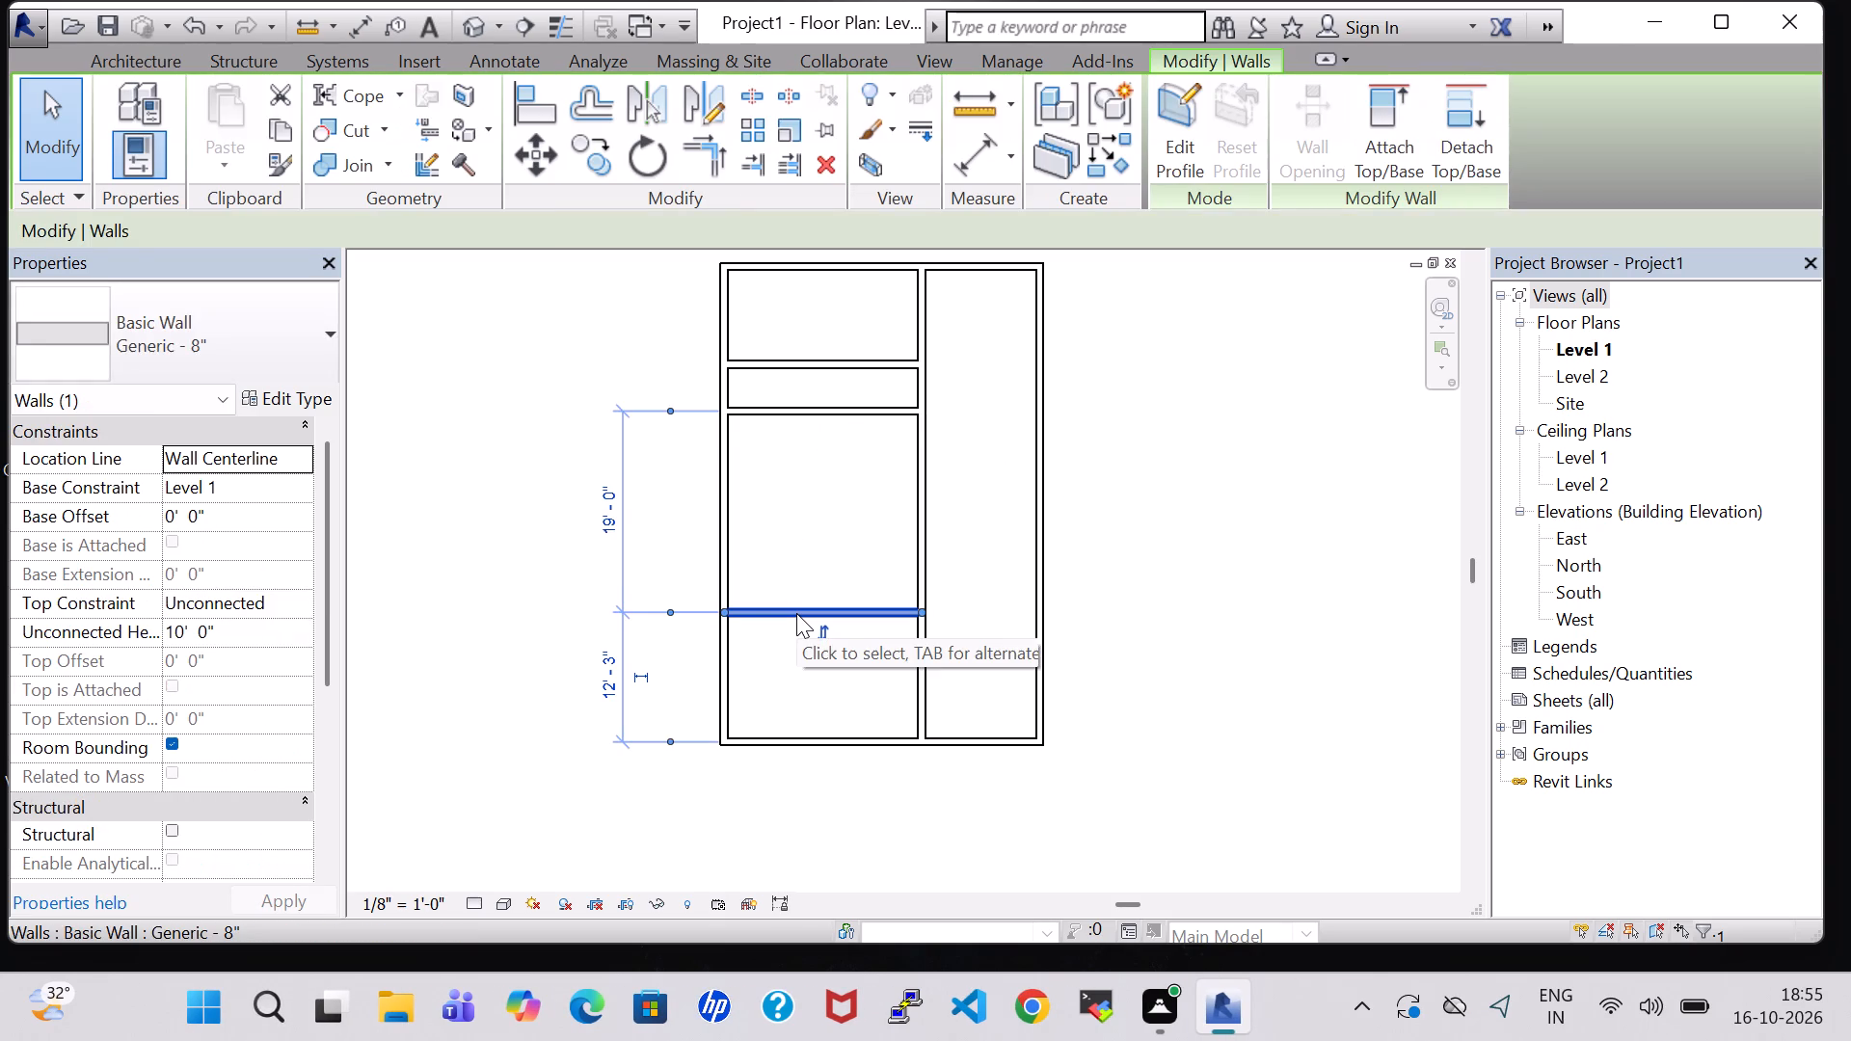
key(Up)
key(Up)
key(Up)
key(Up)
key(Up)
key(Up)
key(Up)
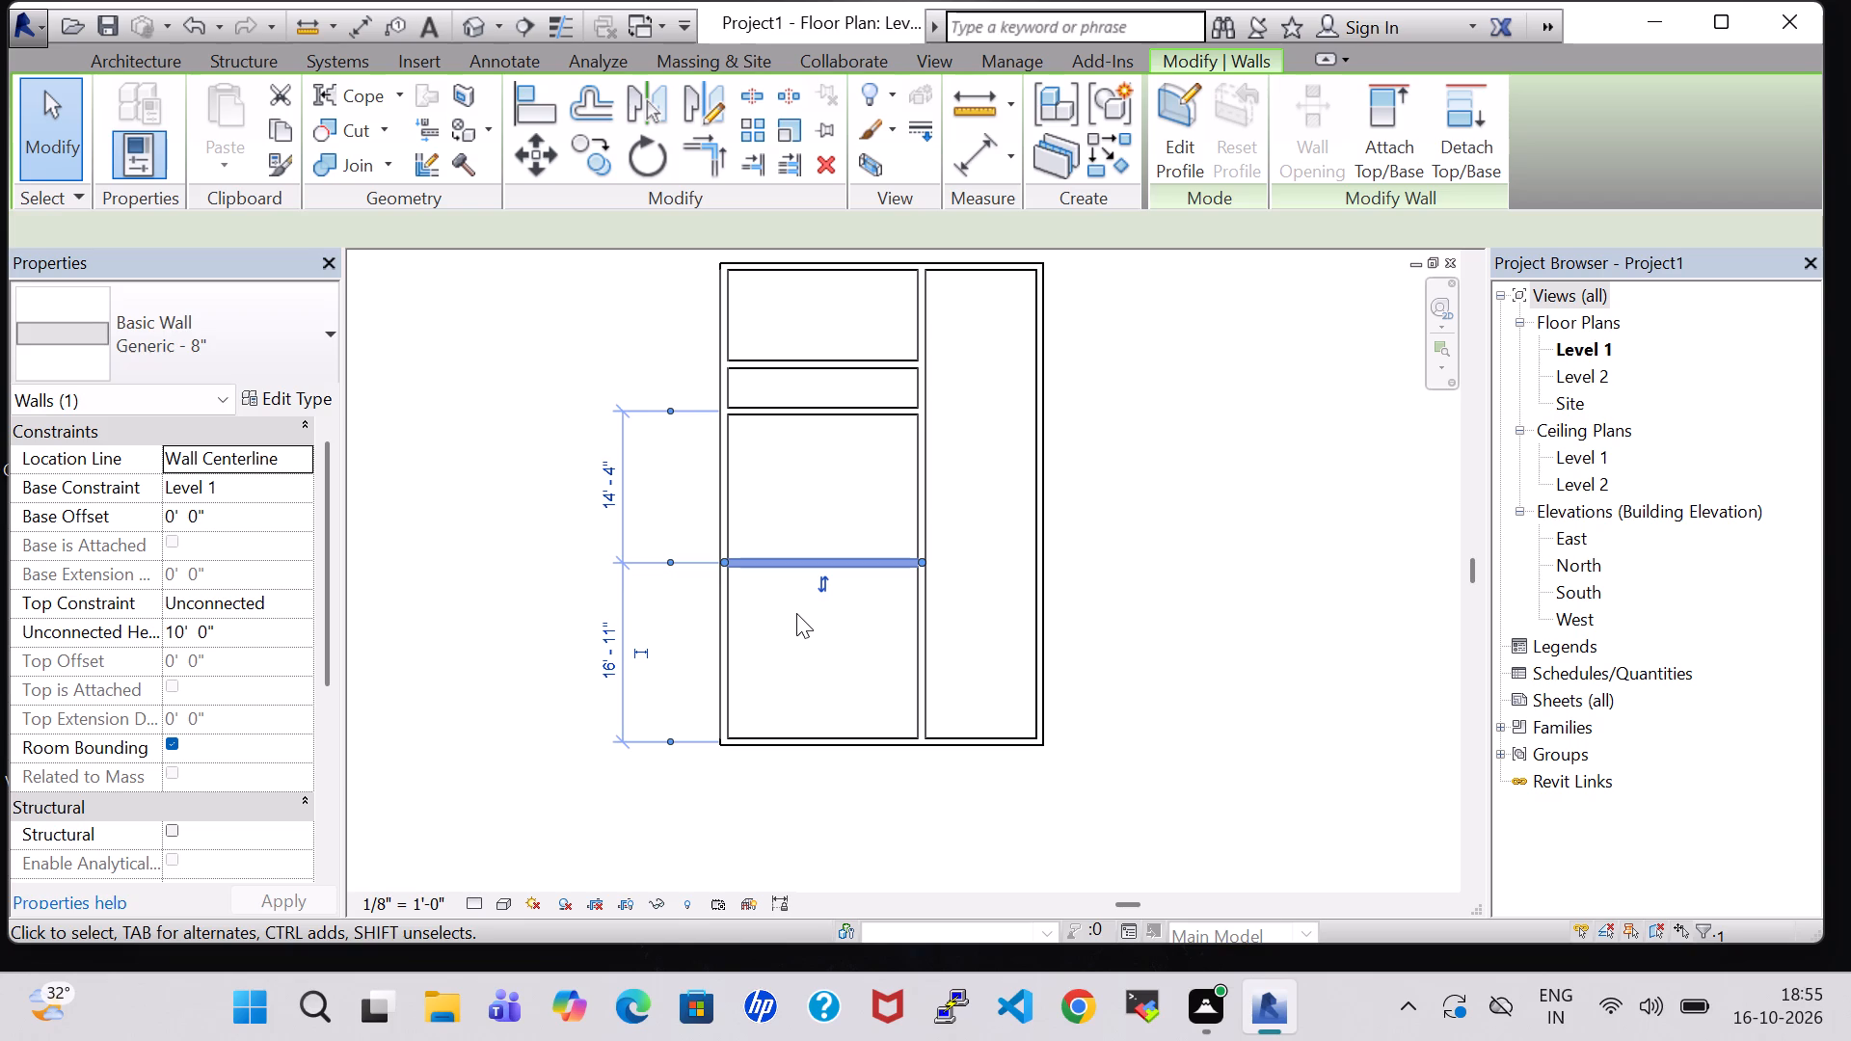
click(1171, 459)
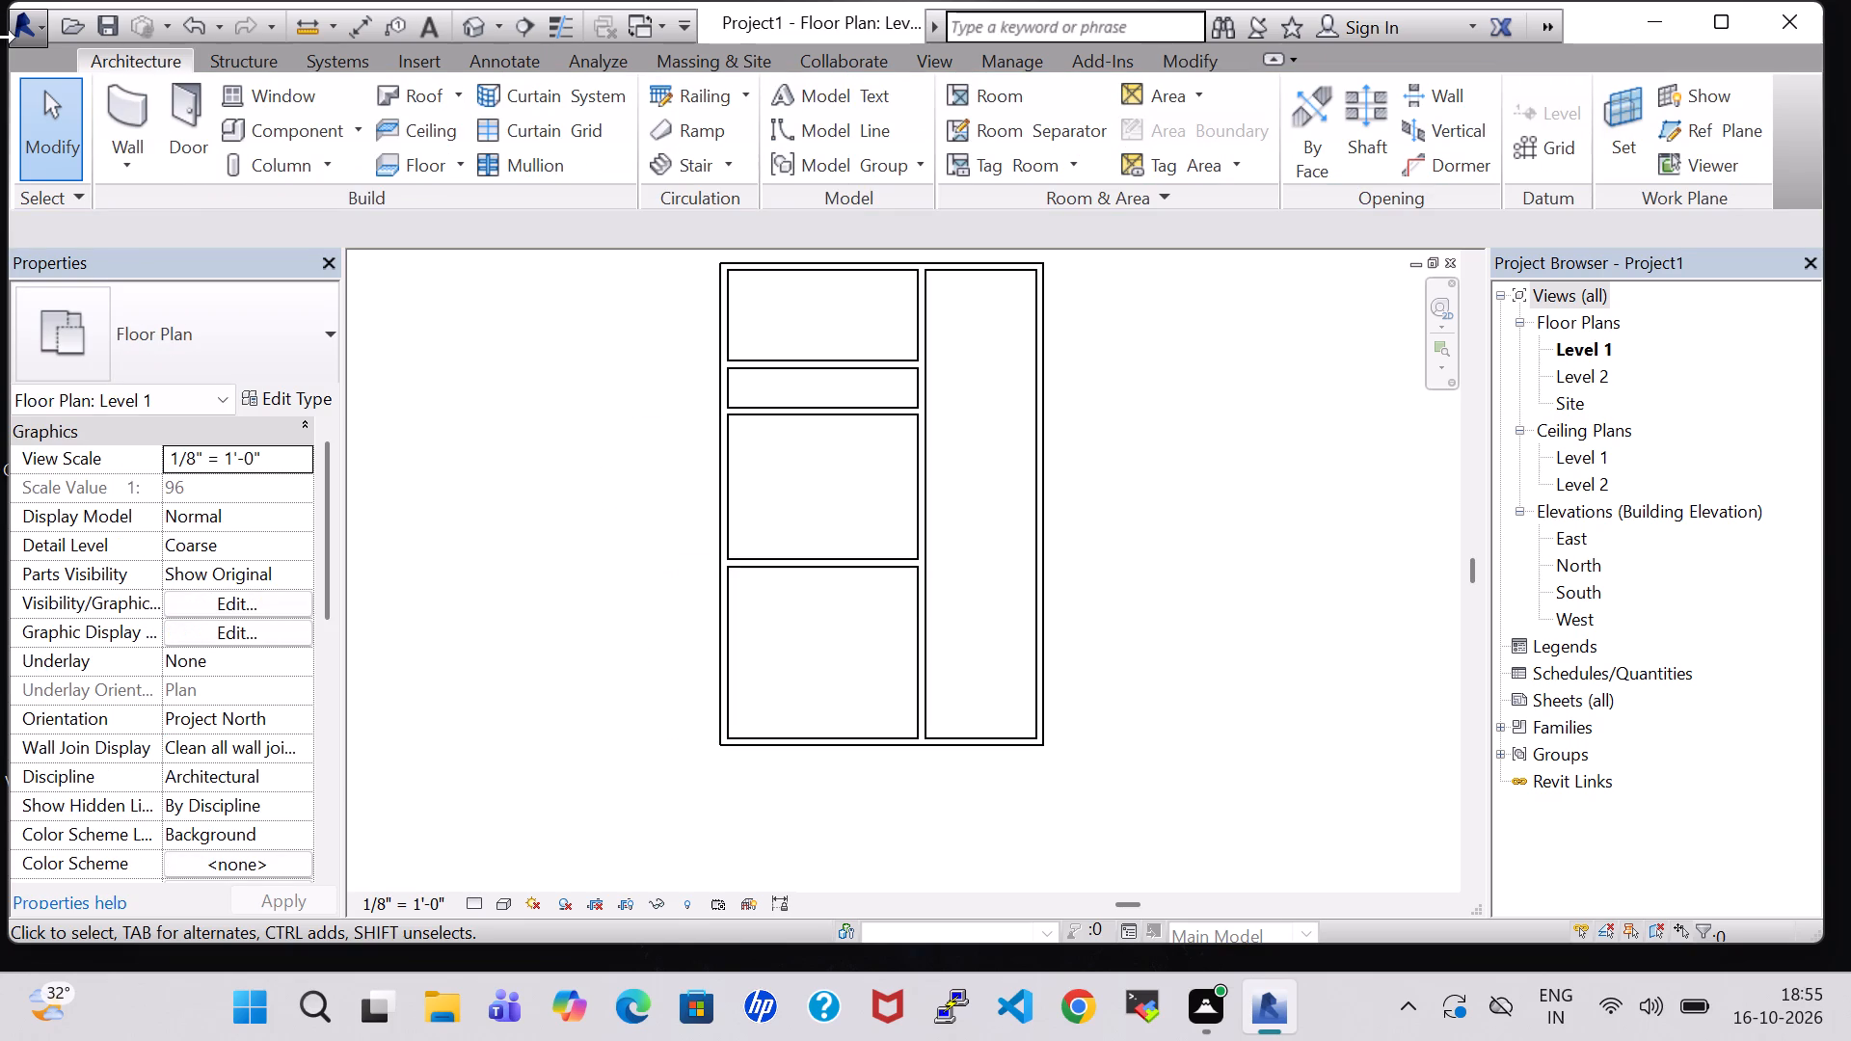
Draw an L-shaped partition from the southernmost horizontal partition's midpoint, about 6'-0" south and west to the exterior wall.
click(105, 90)
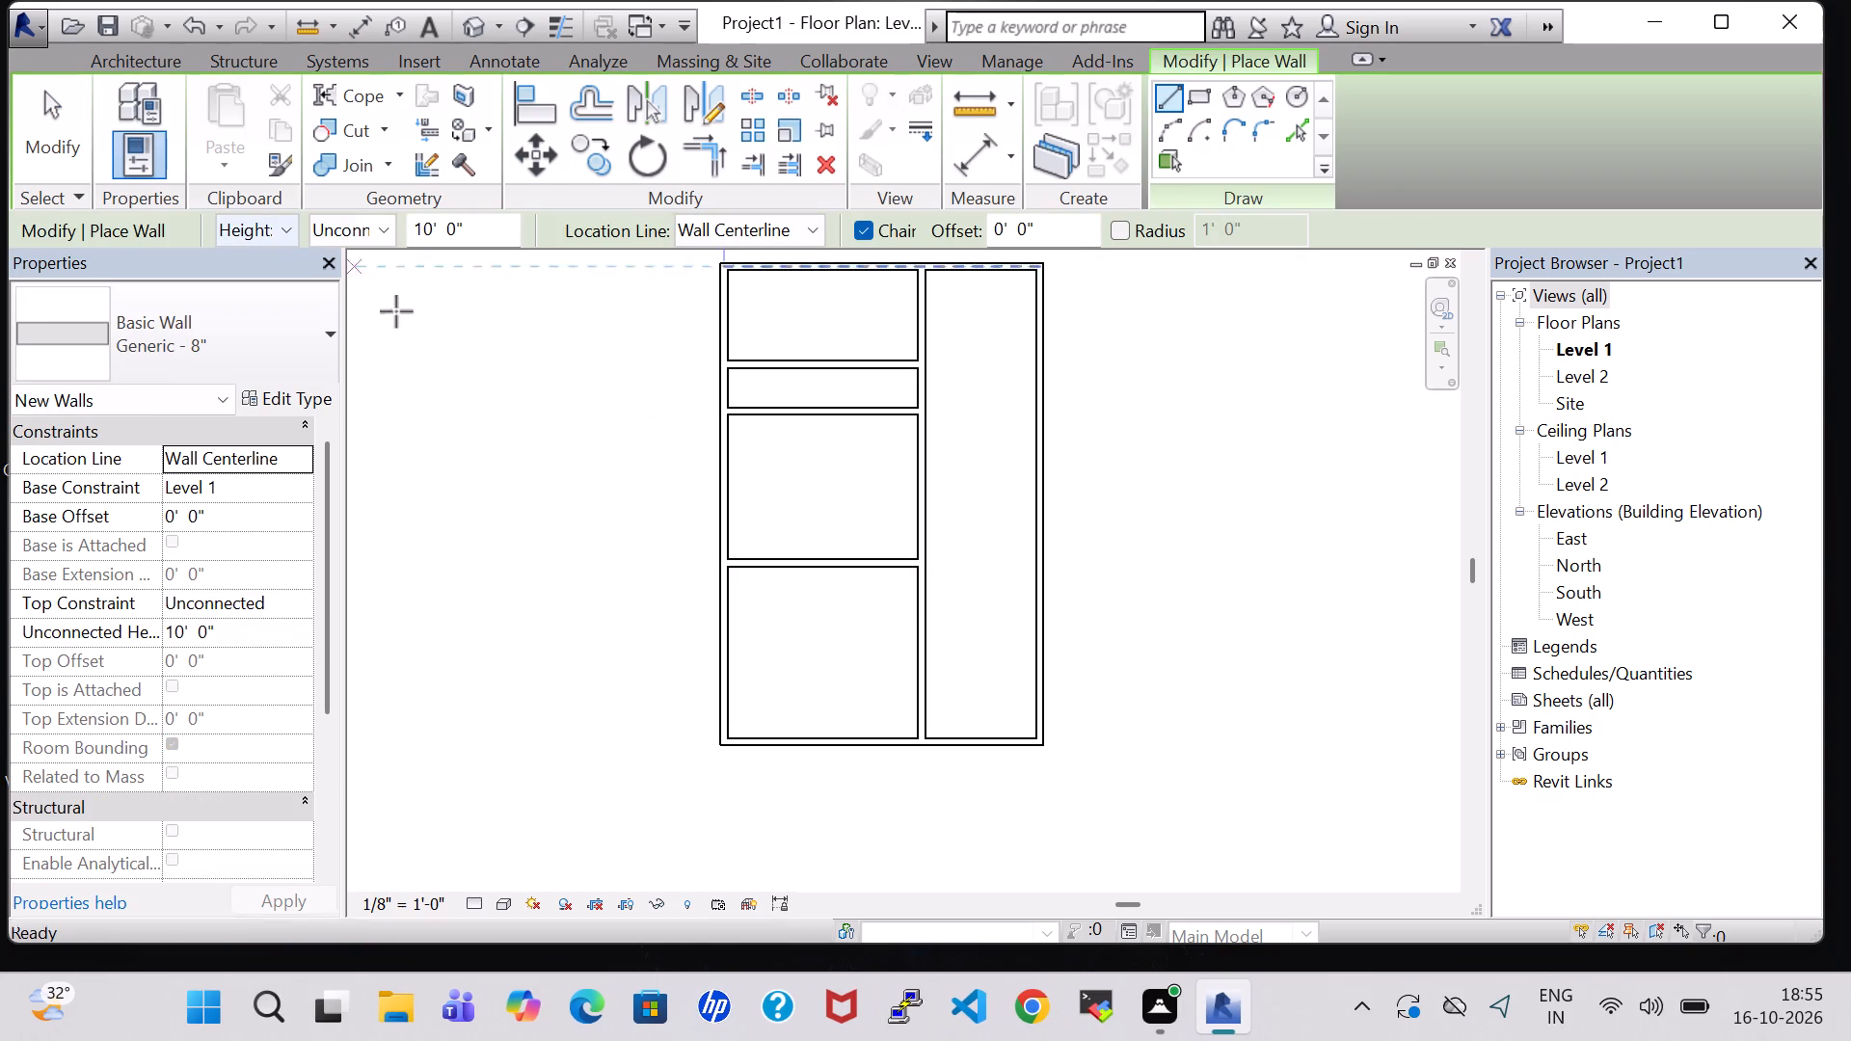
click(821, 563)
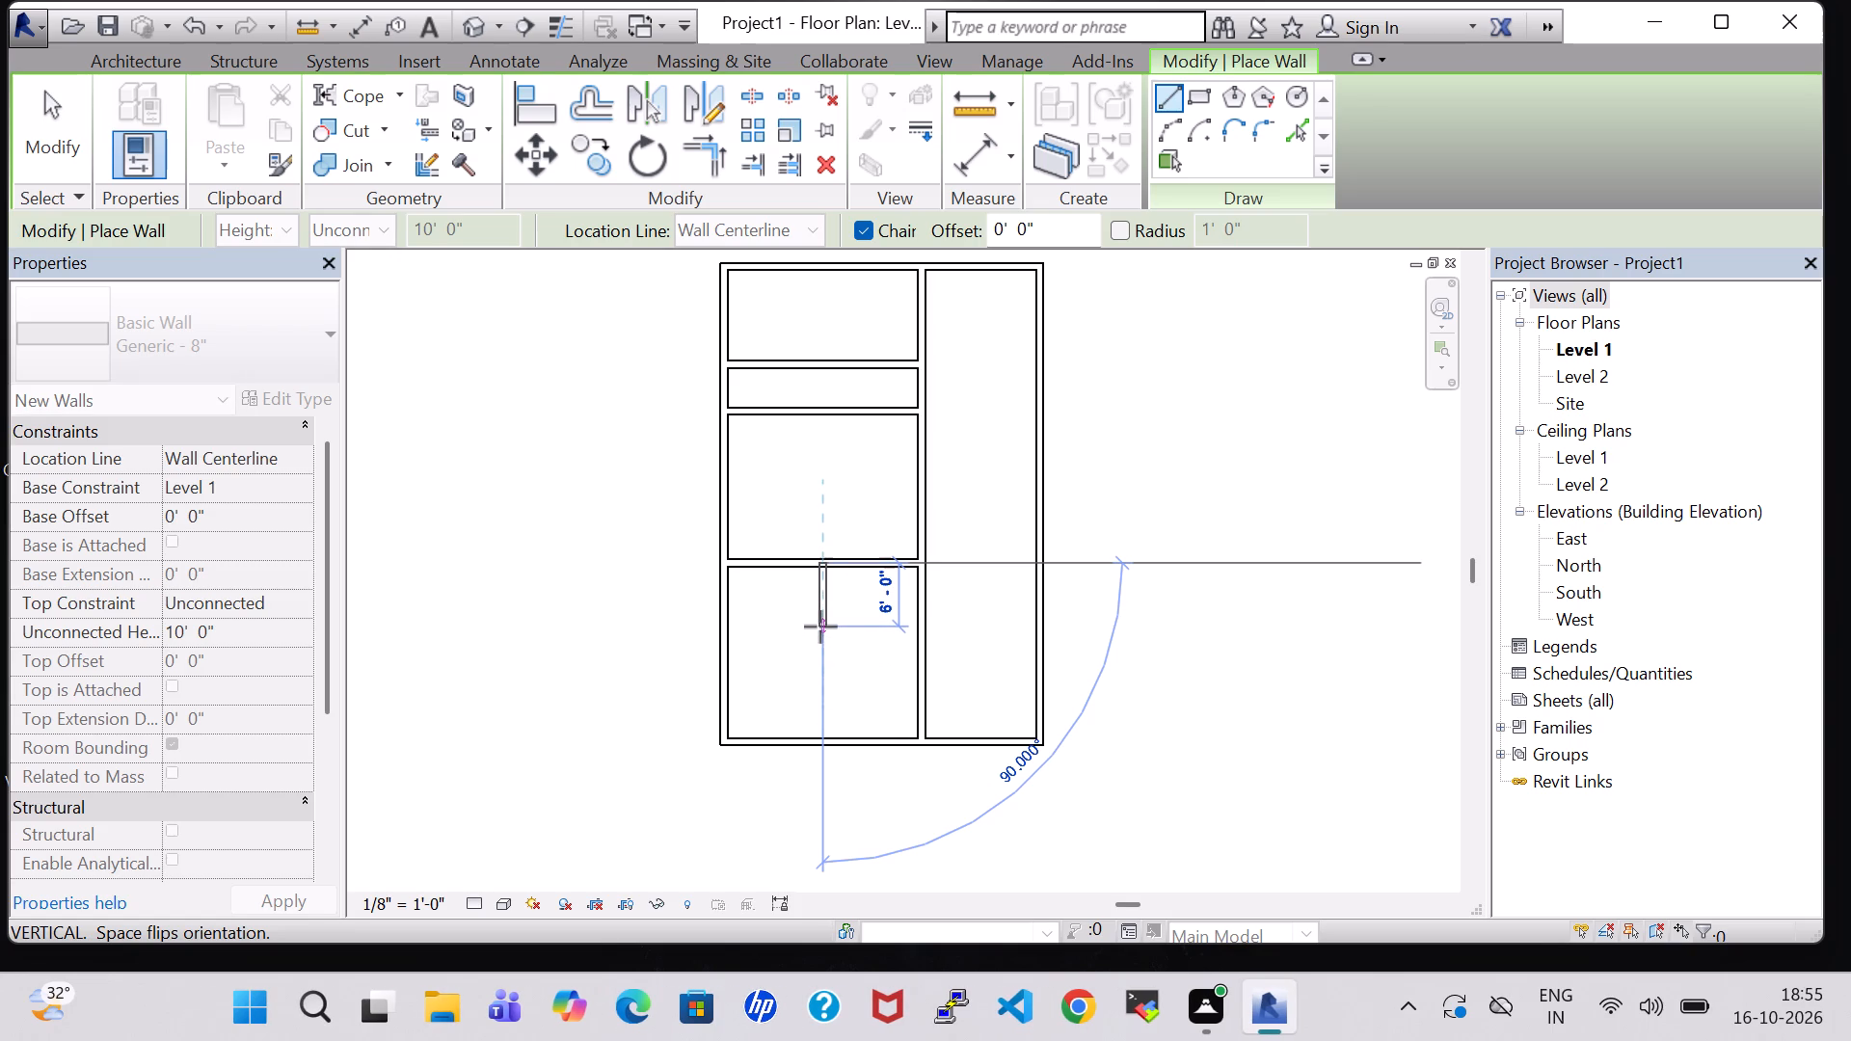
click(820, 627)
click(727, 632)
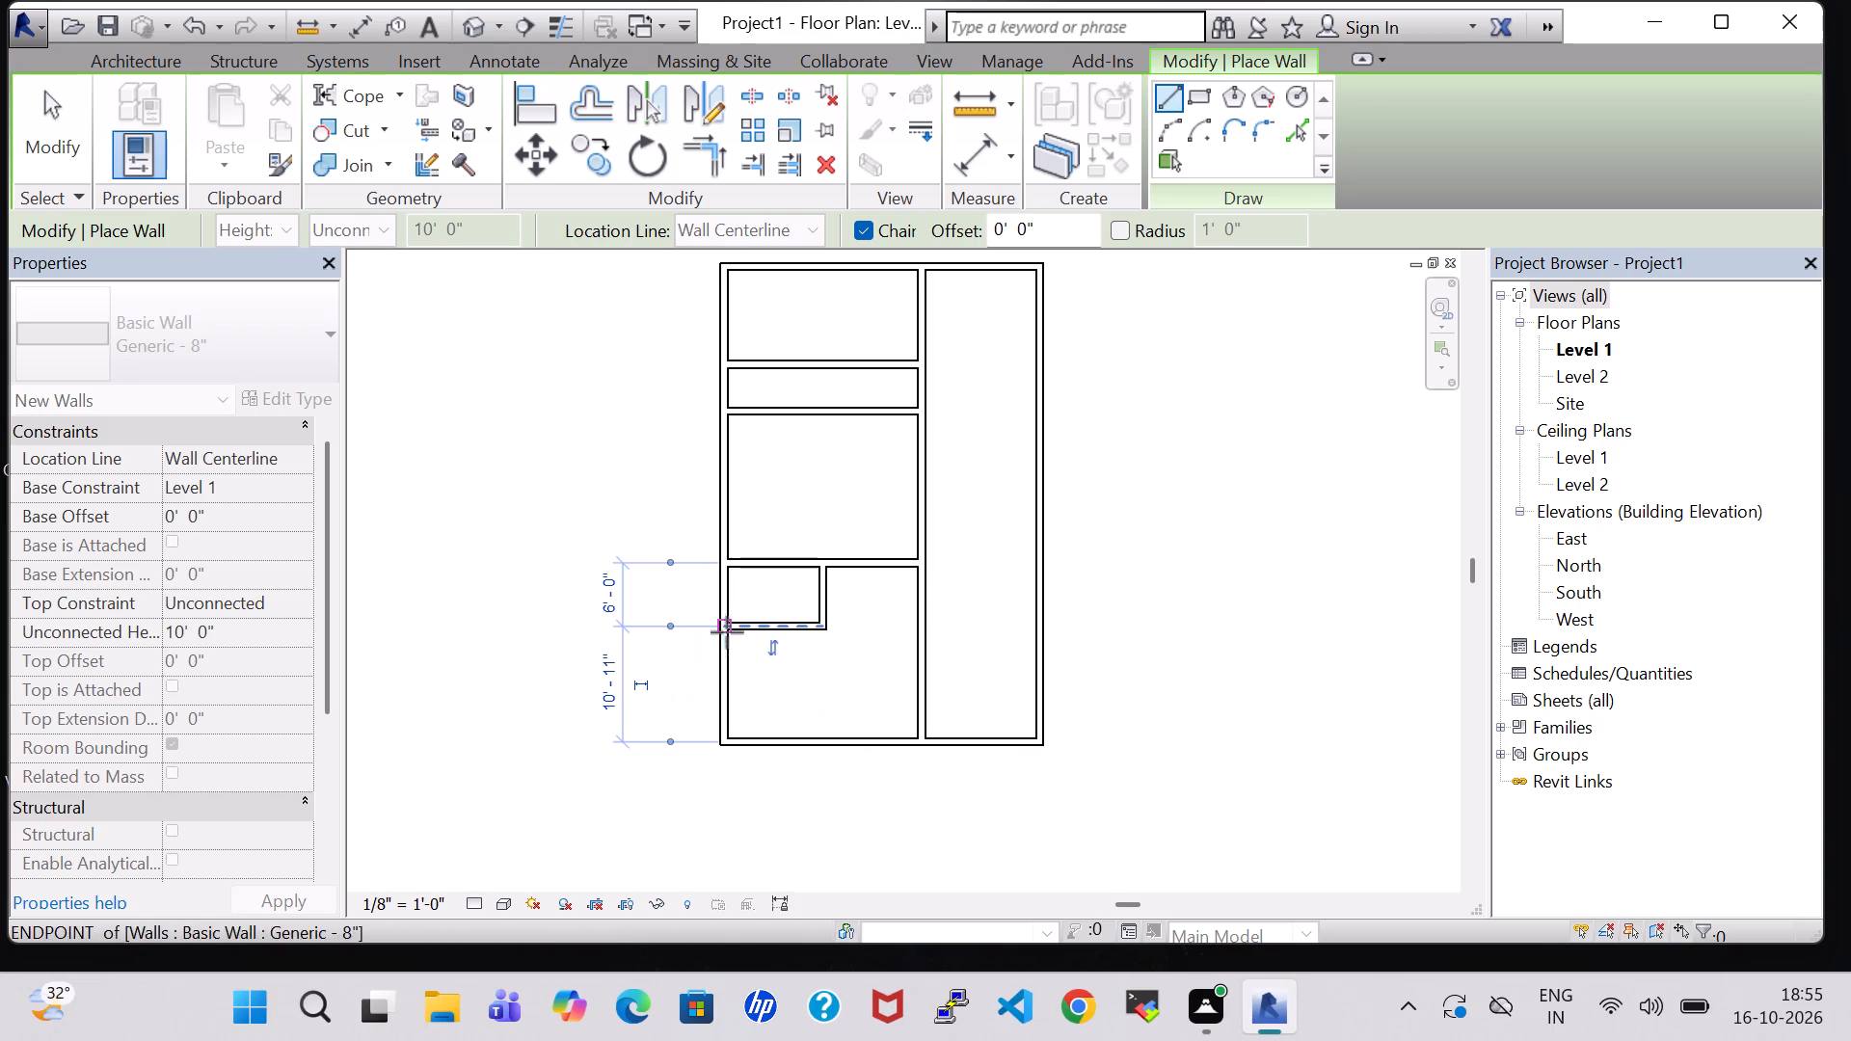
key(Escape)
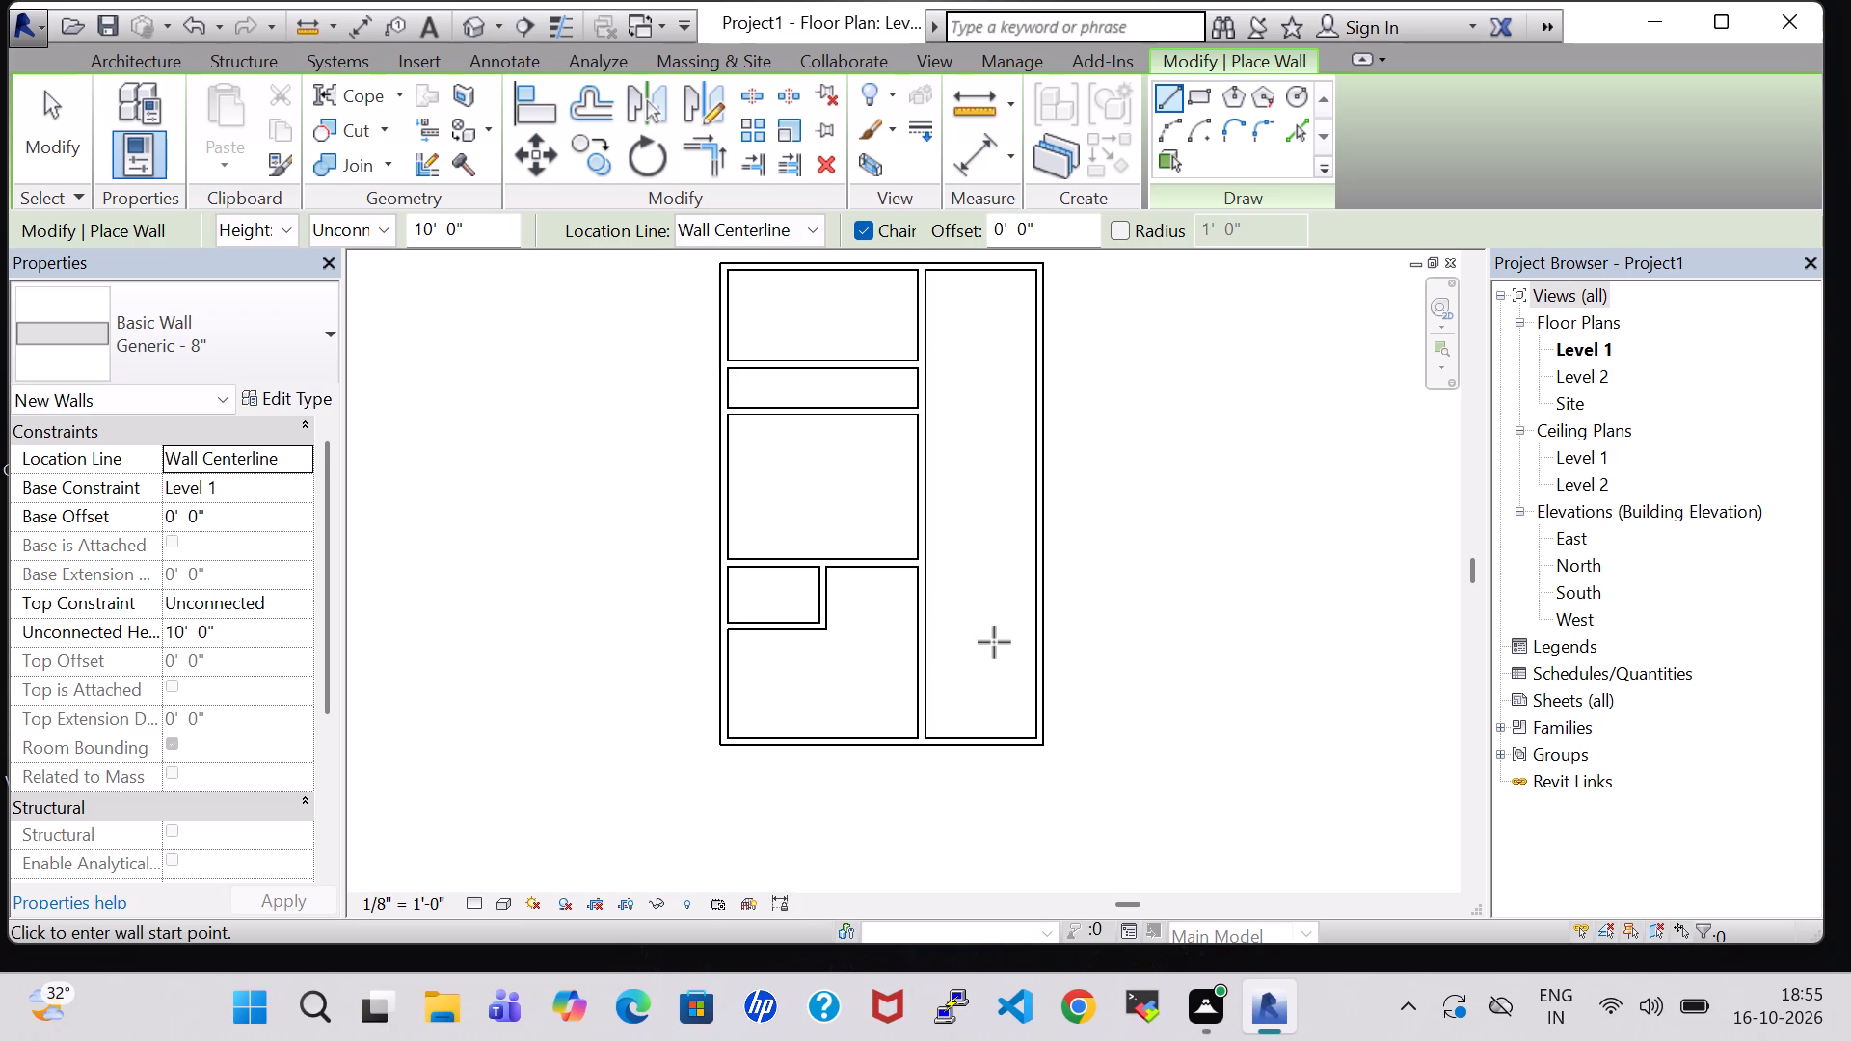
Draw three horizontal partitions from the long partition to the east wall, about 12'-3", 22'-5" and 26'-10" from the south wall.
click(919, 612)
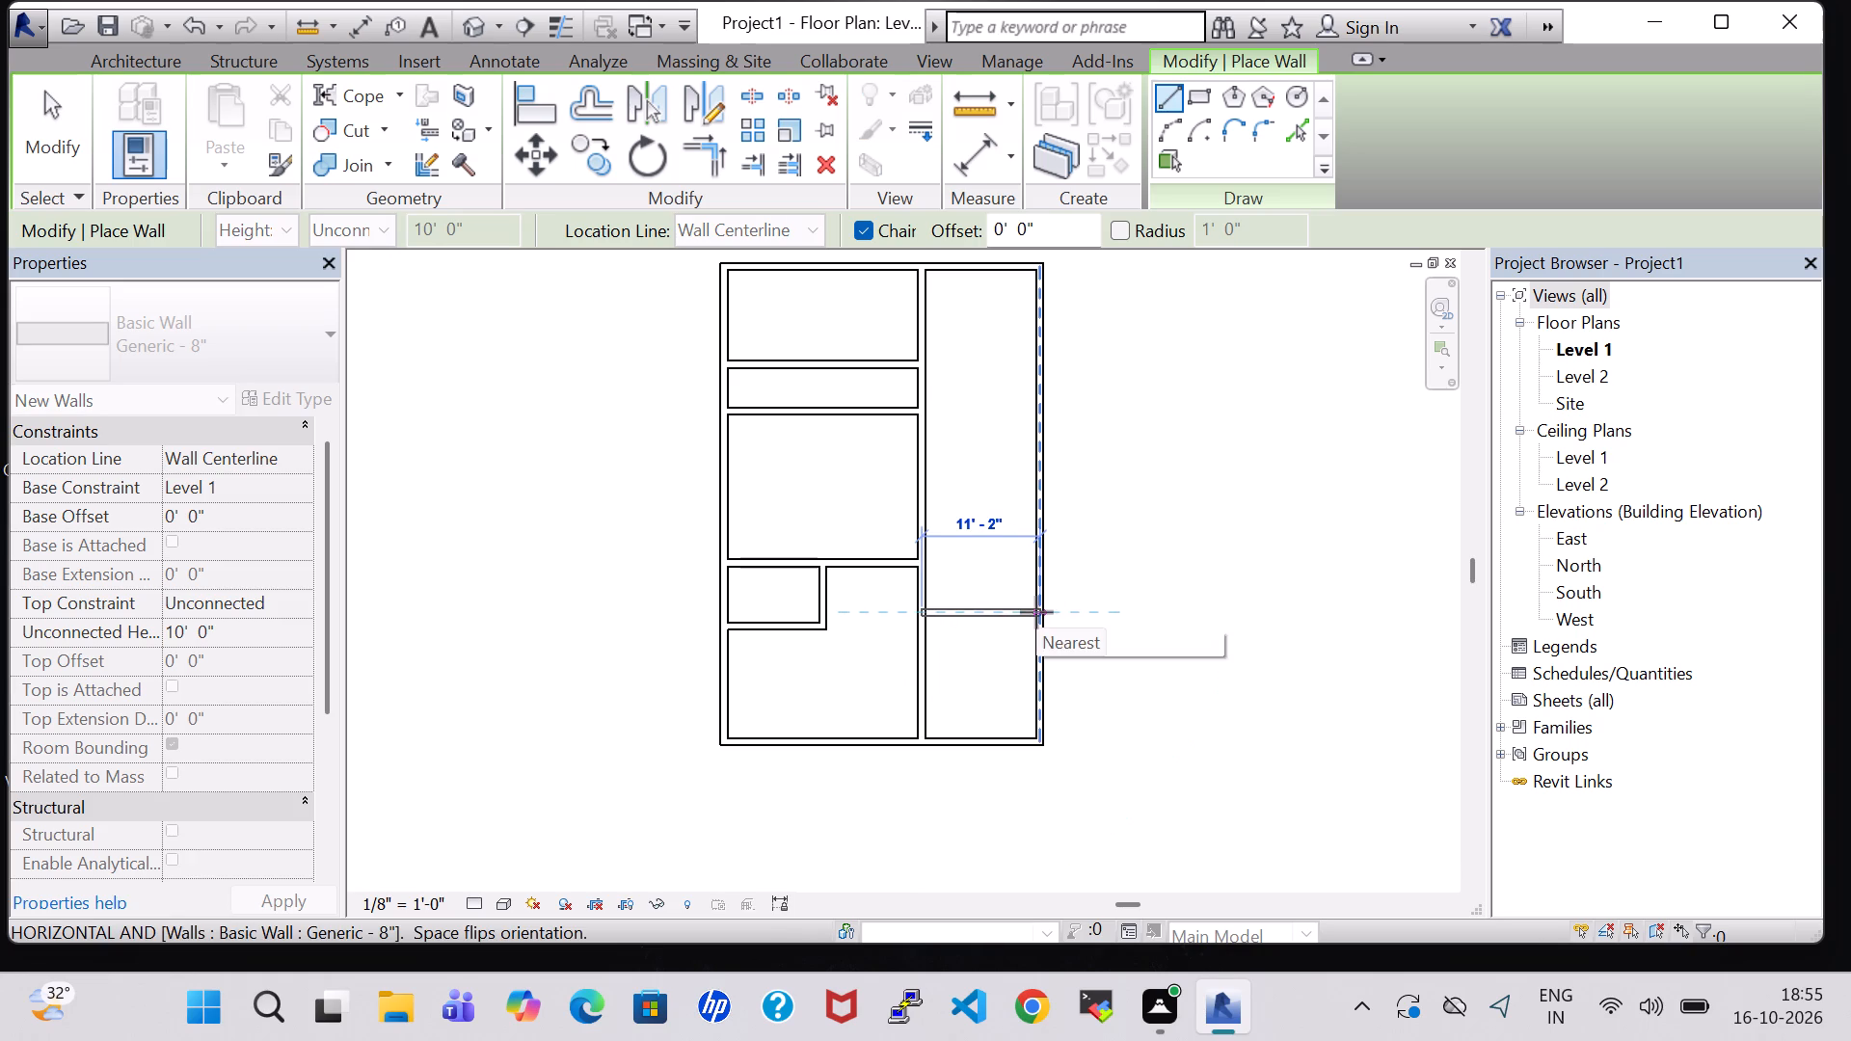
click(1036, 612)
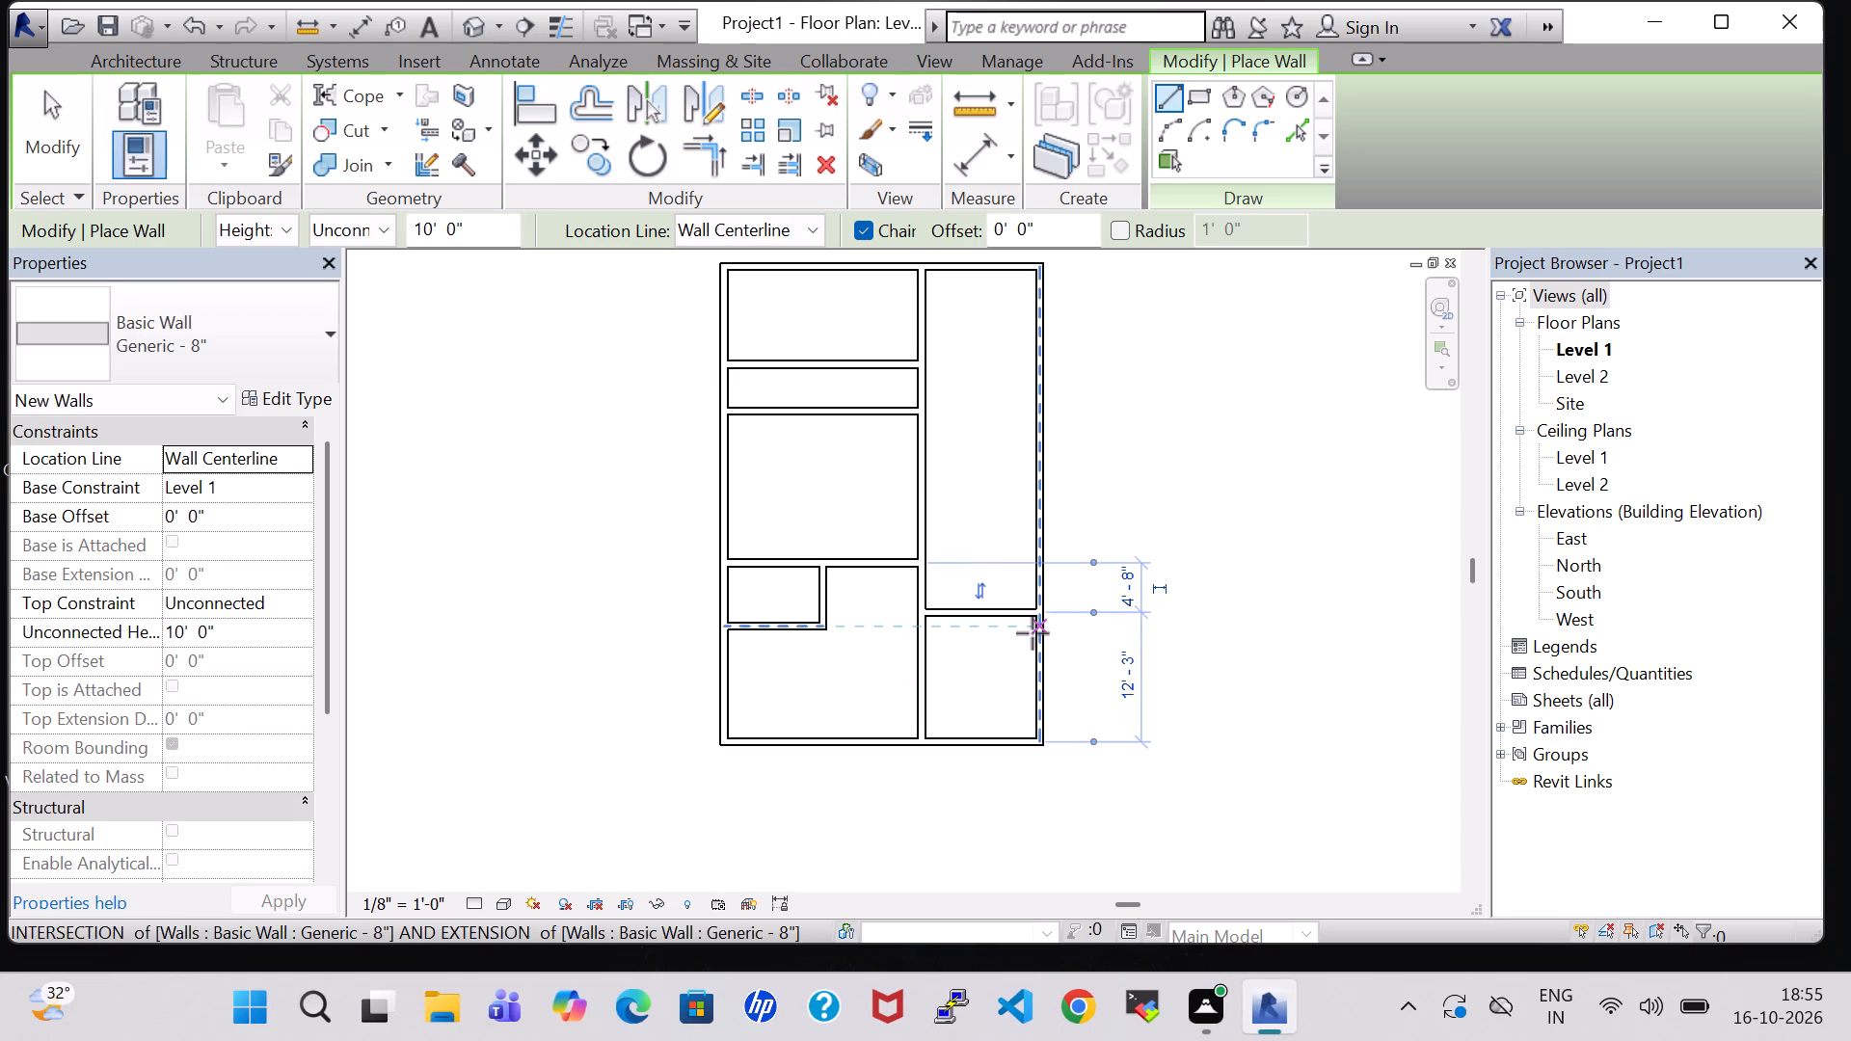
click(920, 509)
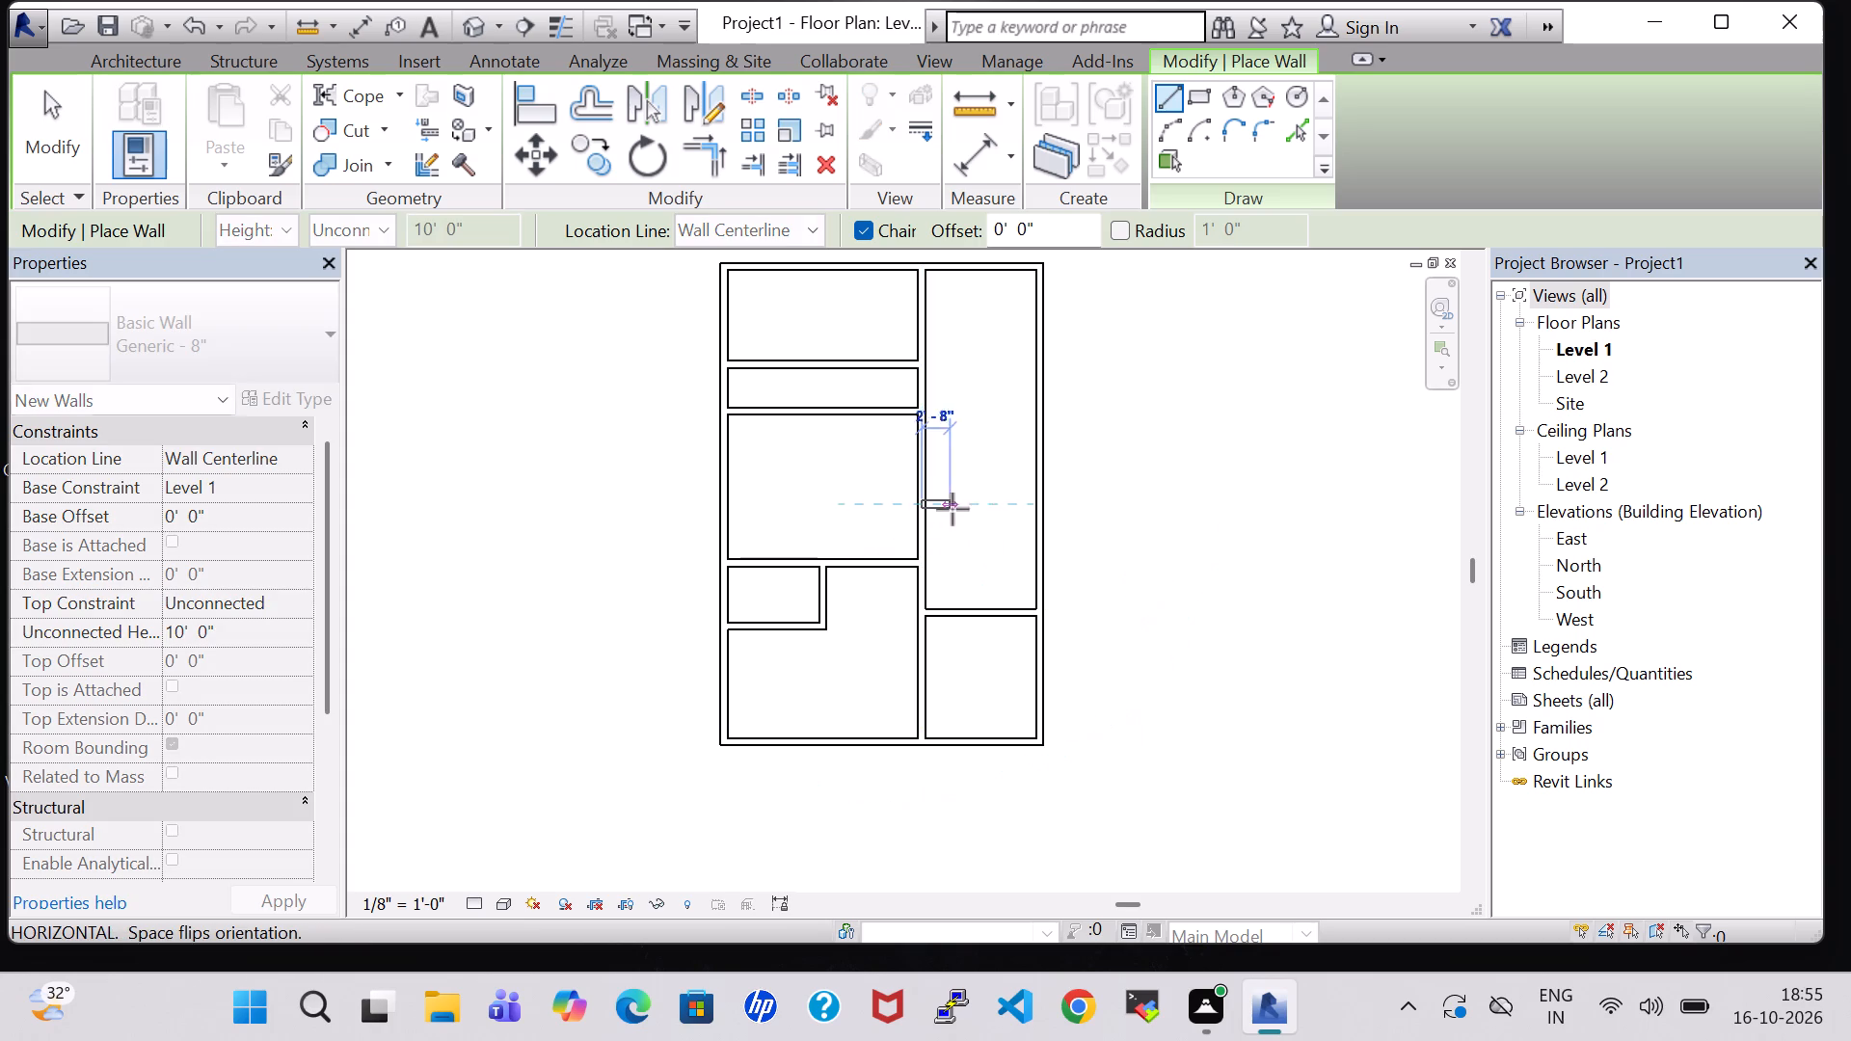
click(1033, 511)
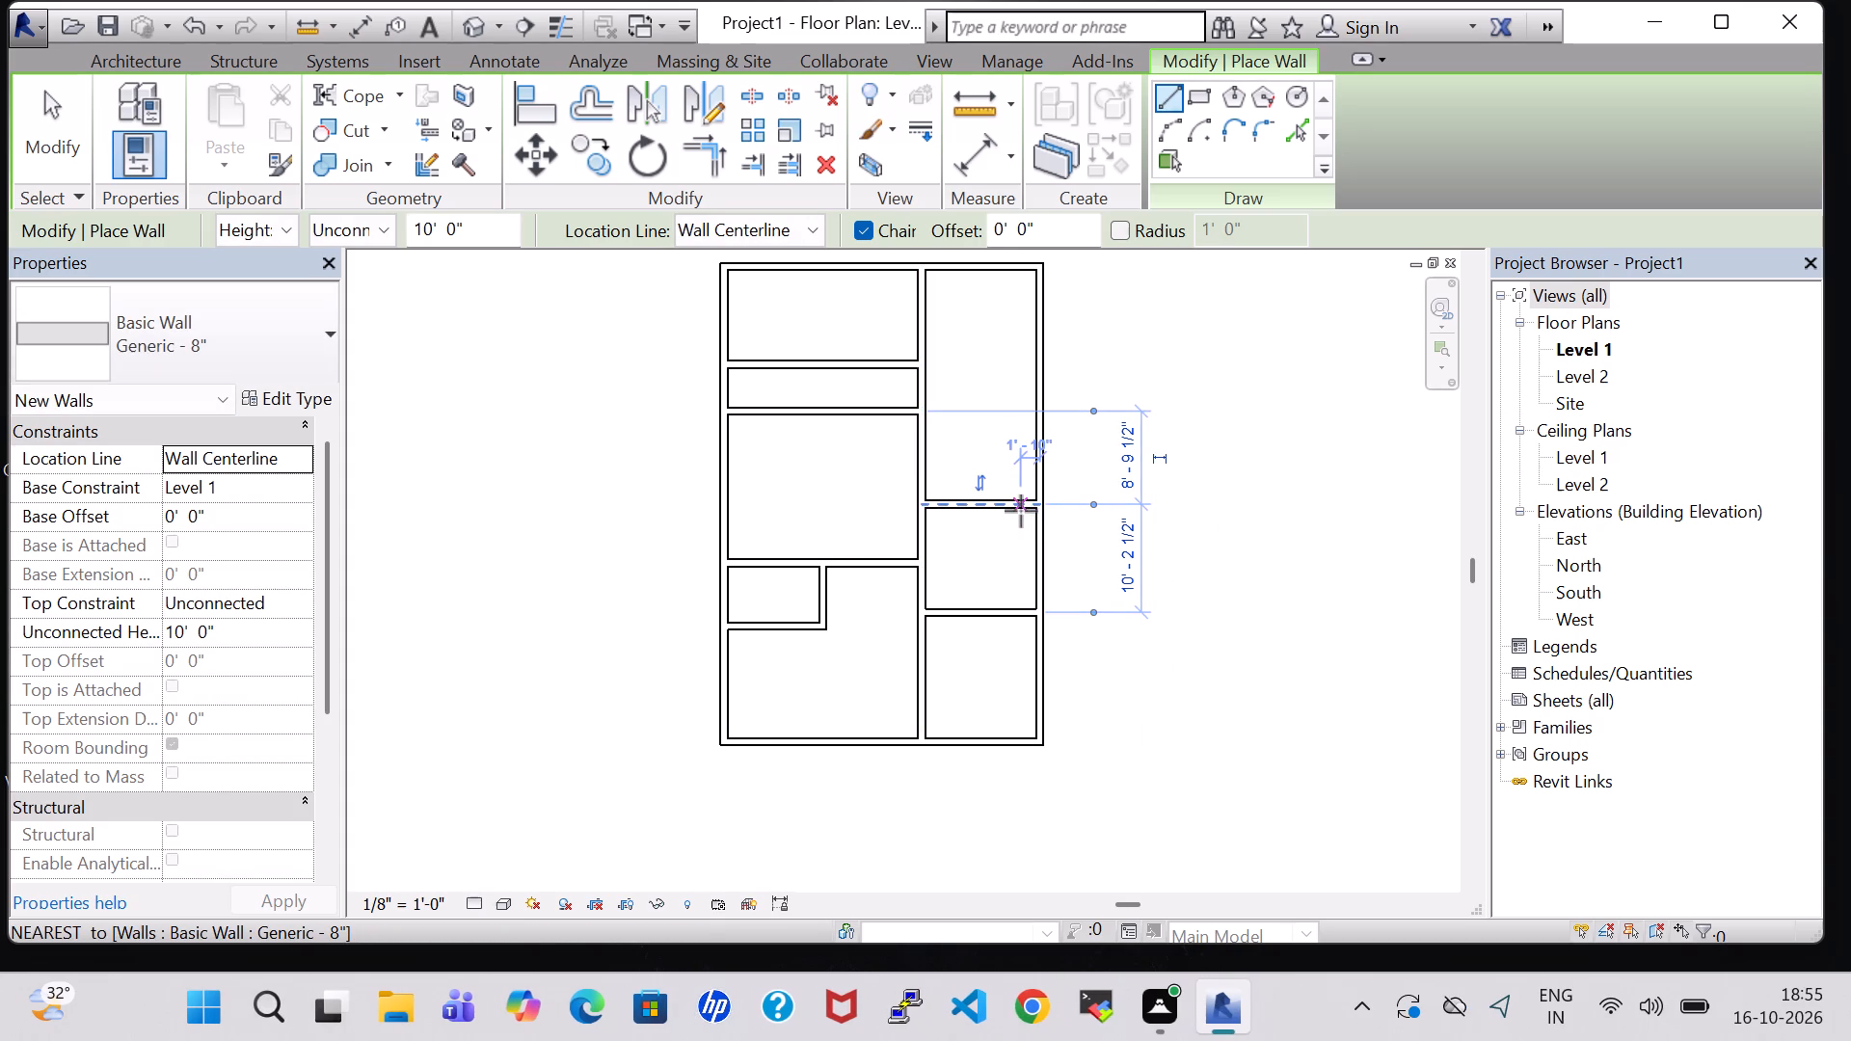
click(921, 458)
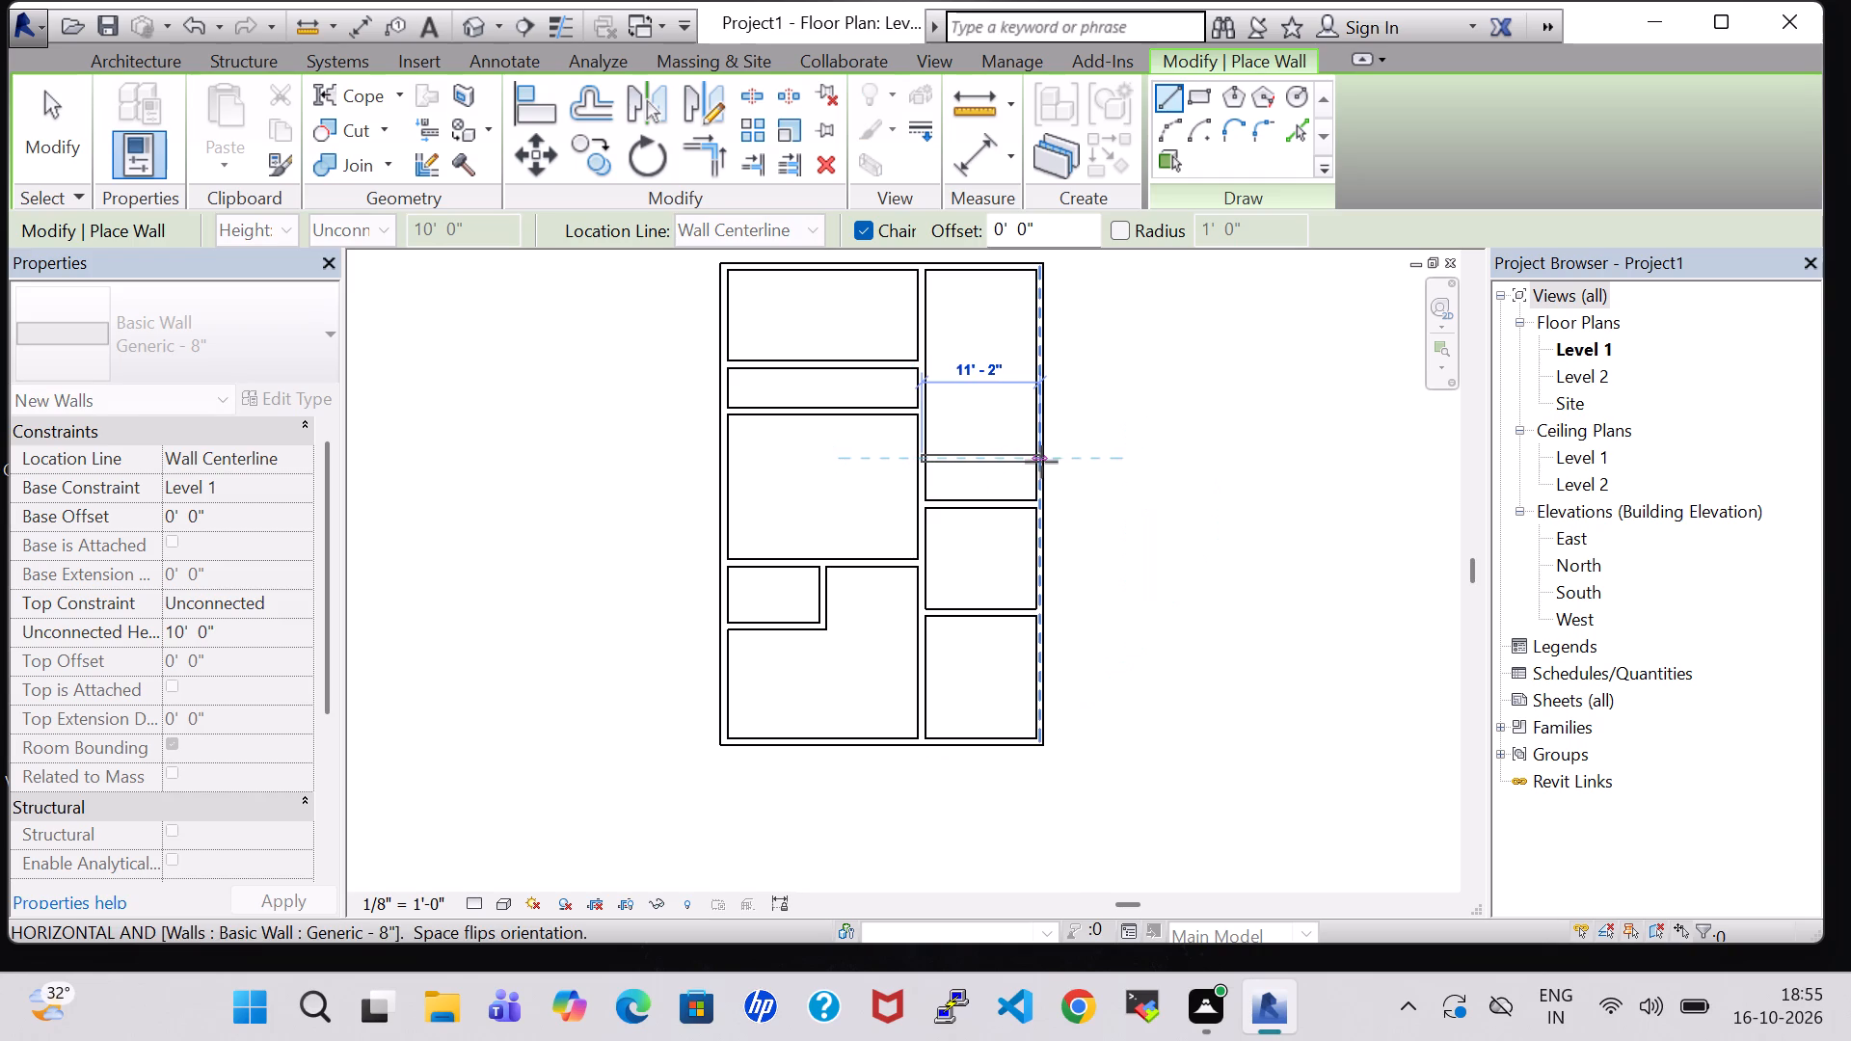
click(1041, 462)
key(Escape)
key(Escape)
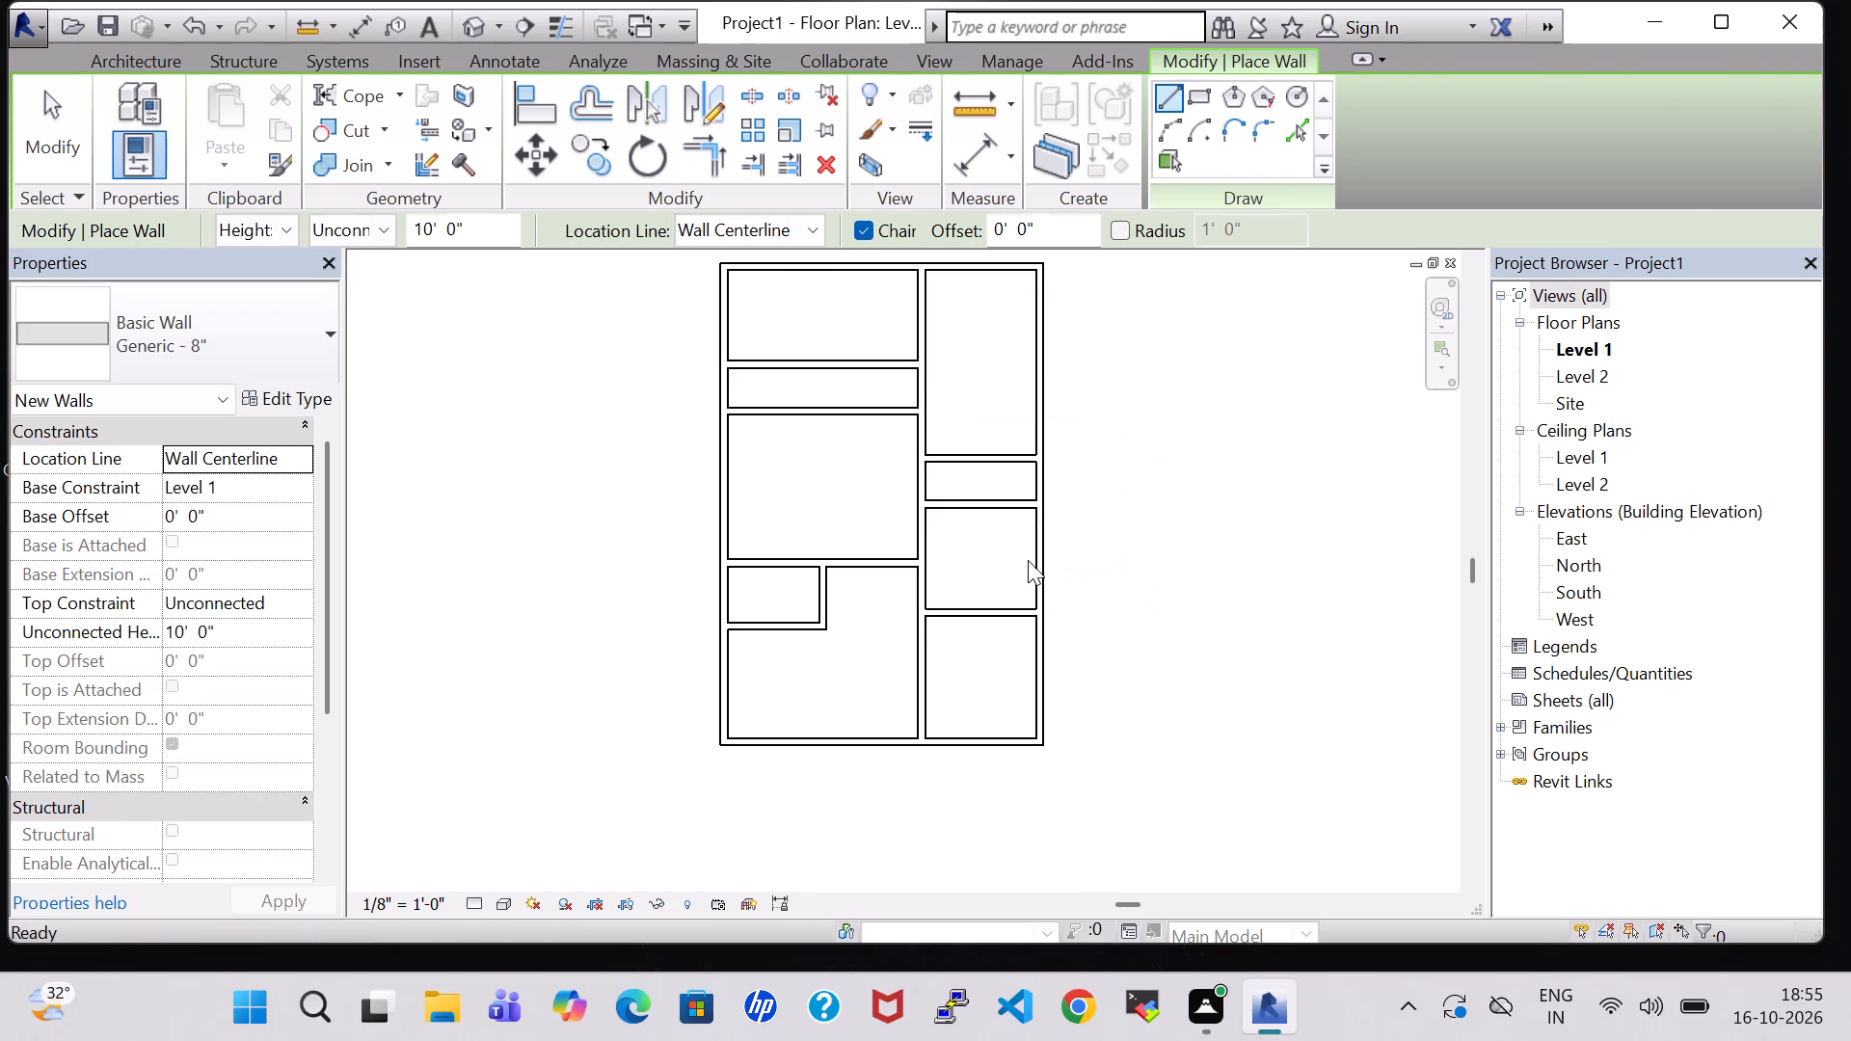
key(Escape)
Nudge the southernmost east-side partition downward to about 9'-4" from the south exterior wall.
click(1006, 606)
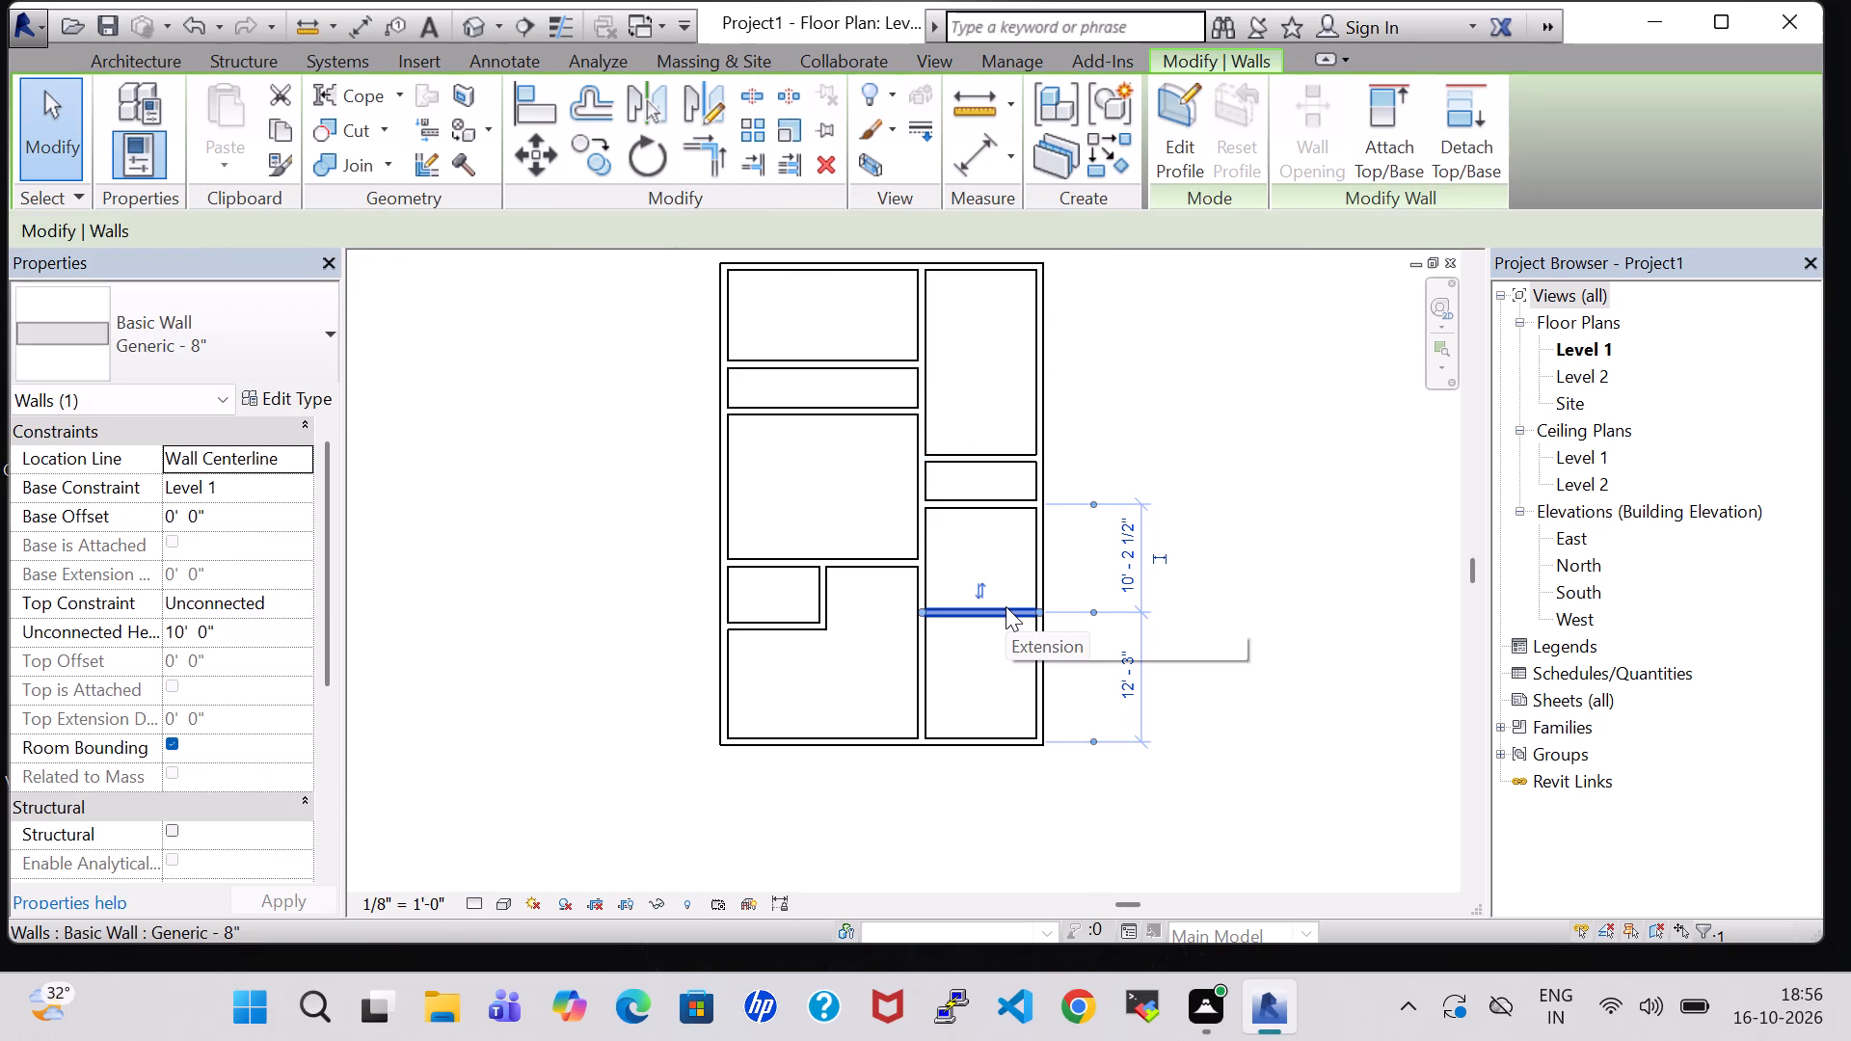
key(Down)
key(Down)
key(Down)
key(Down)
key(Down)
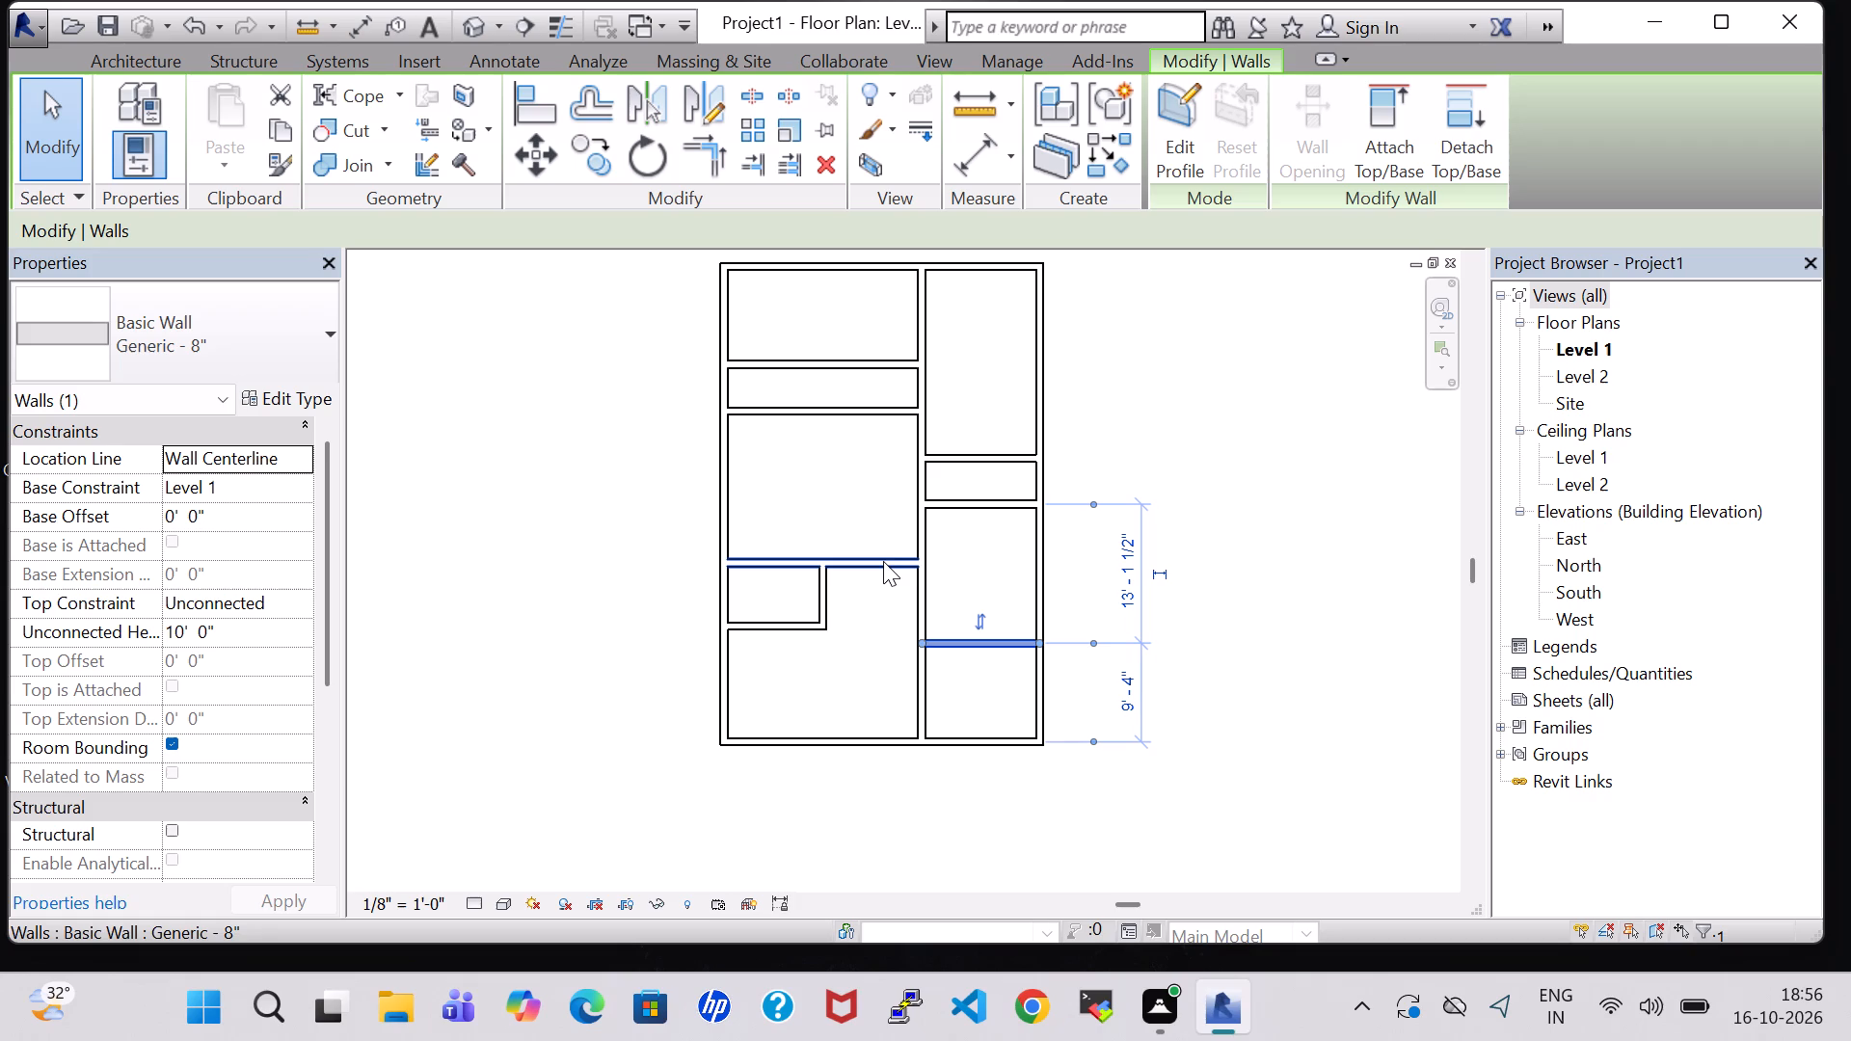
Nudge the middle east-side partition downward to about 6'-1" below the northernmost east-side one.
click(1004, 504)
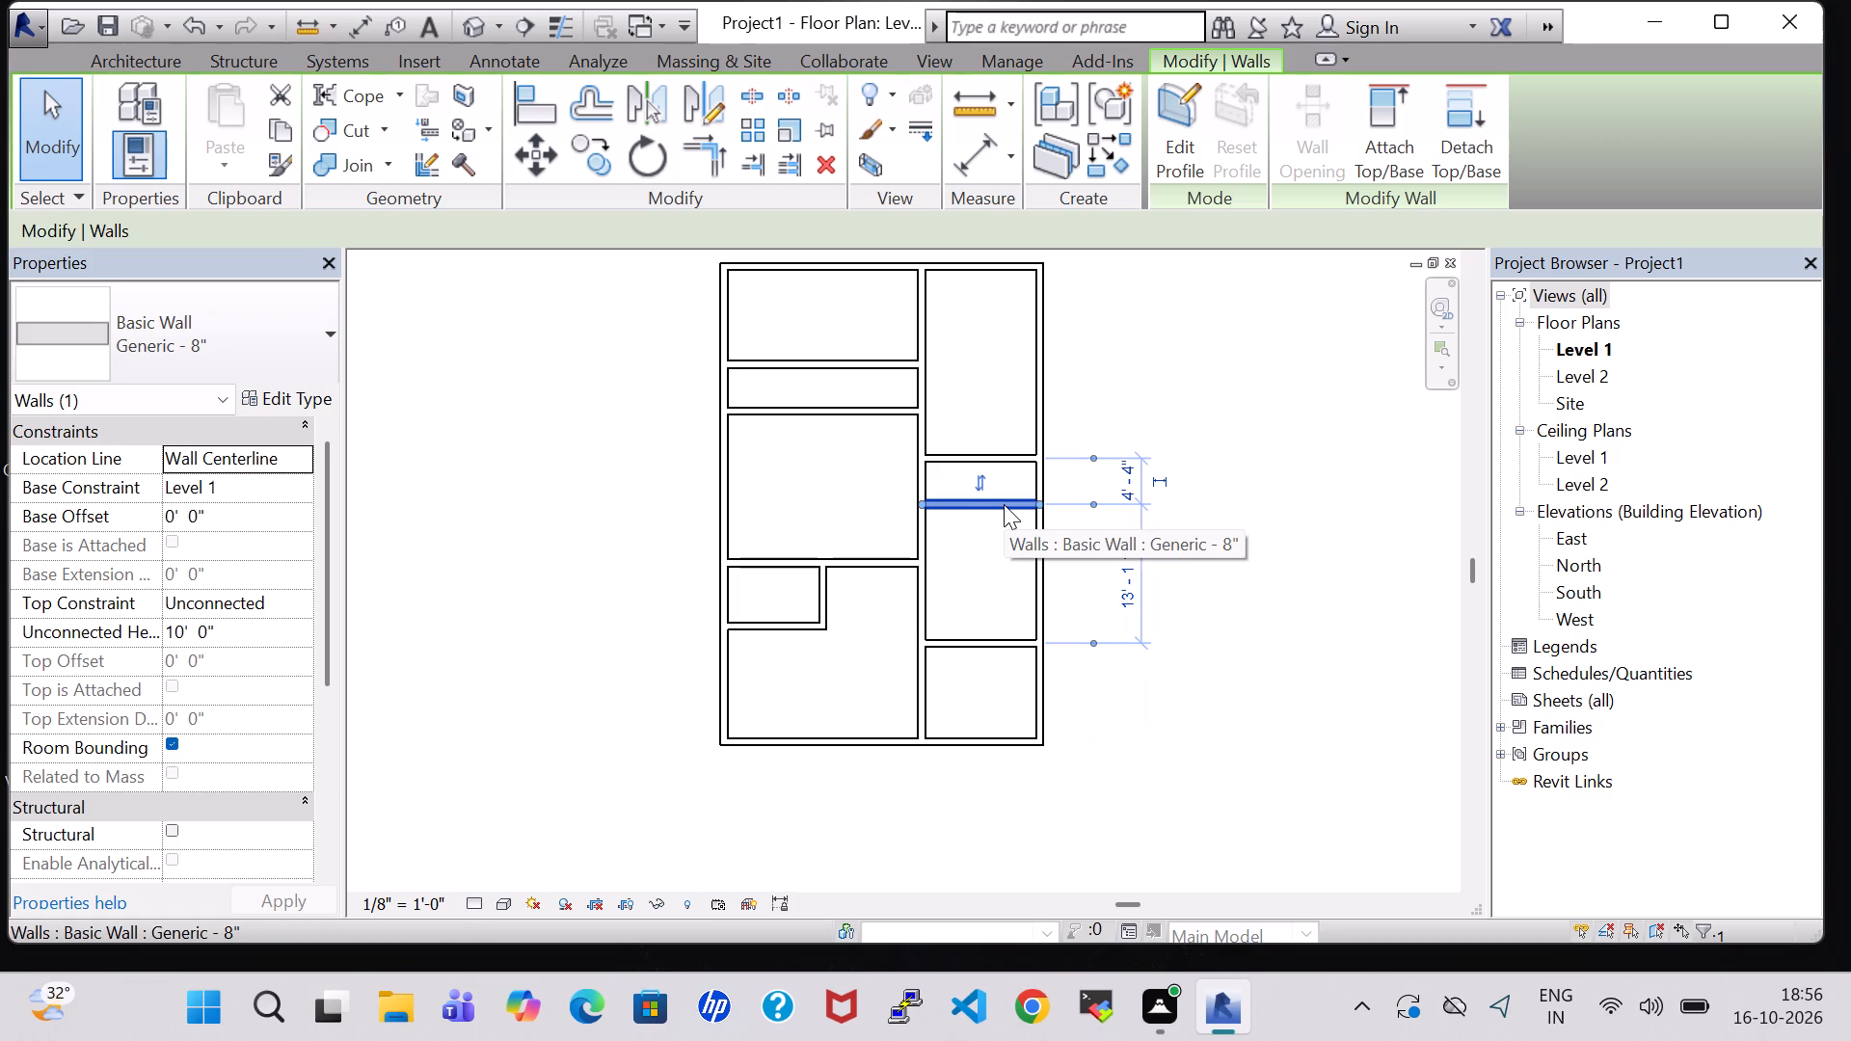
key(Down)
key(Down)
key(Down)
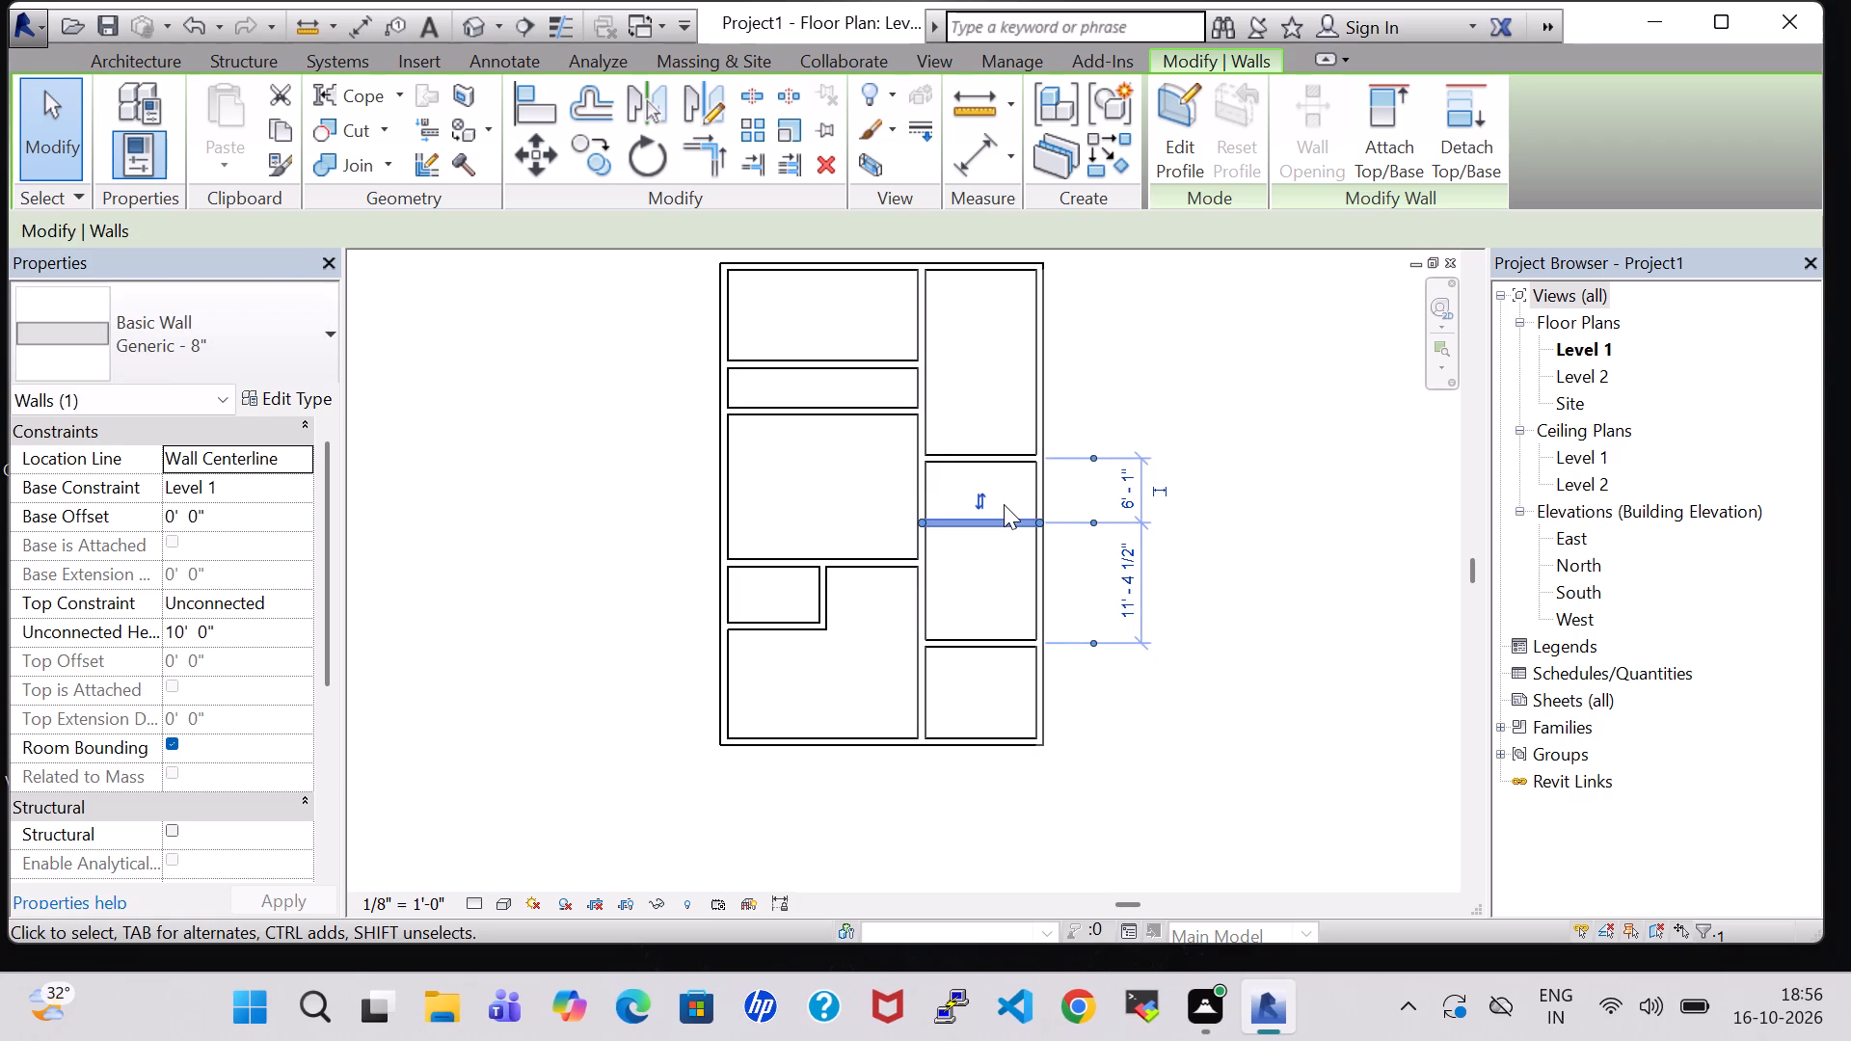
Nudge the partition along the small west room's north side down to about 5'-5" from that room's south wall.
click(881, 559)
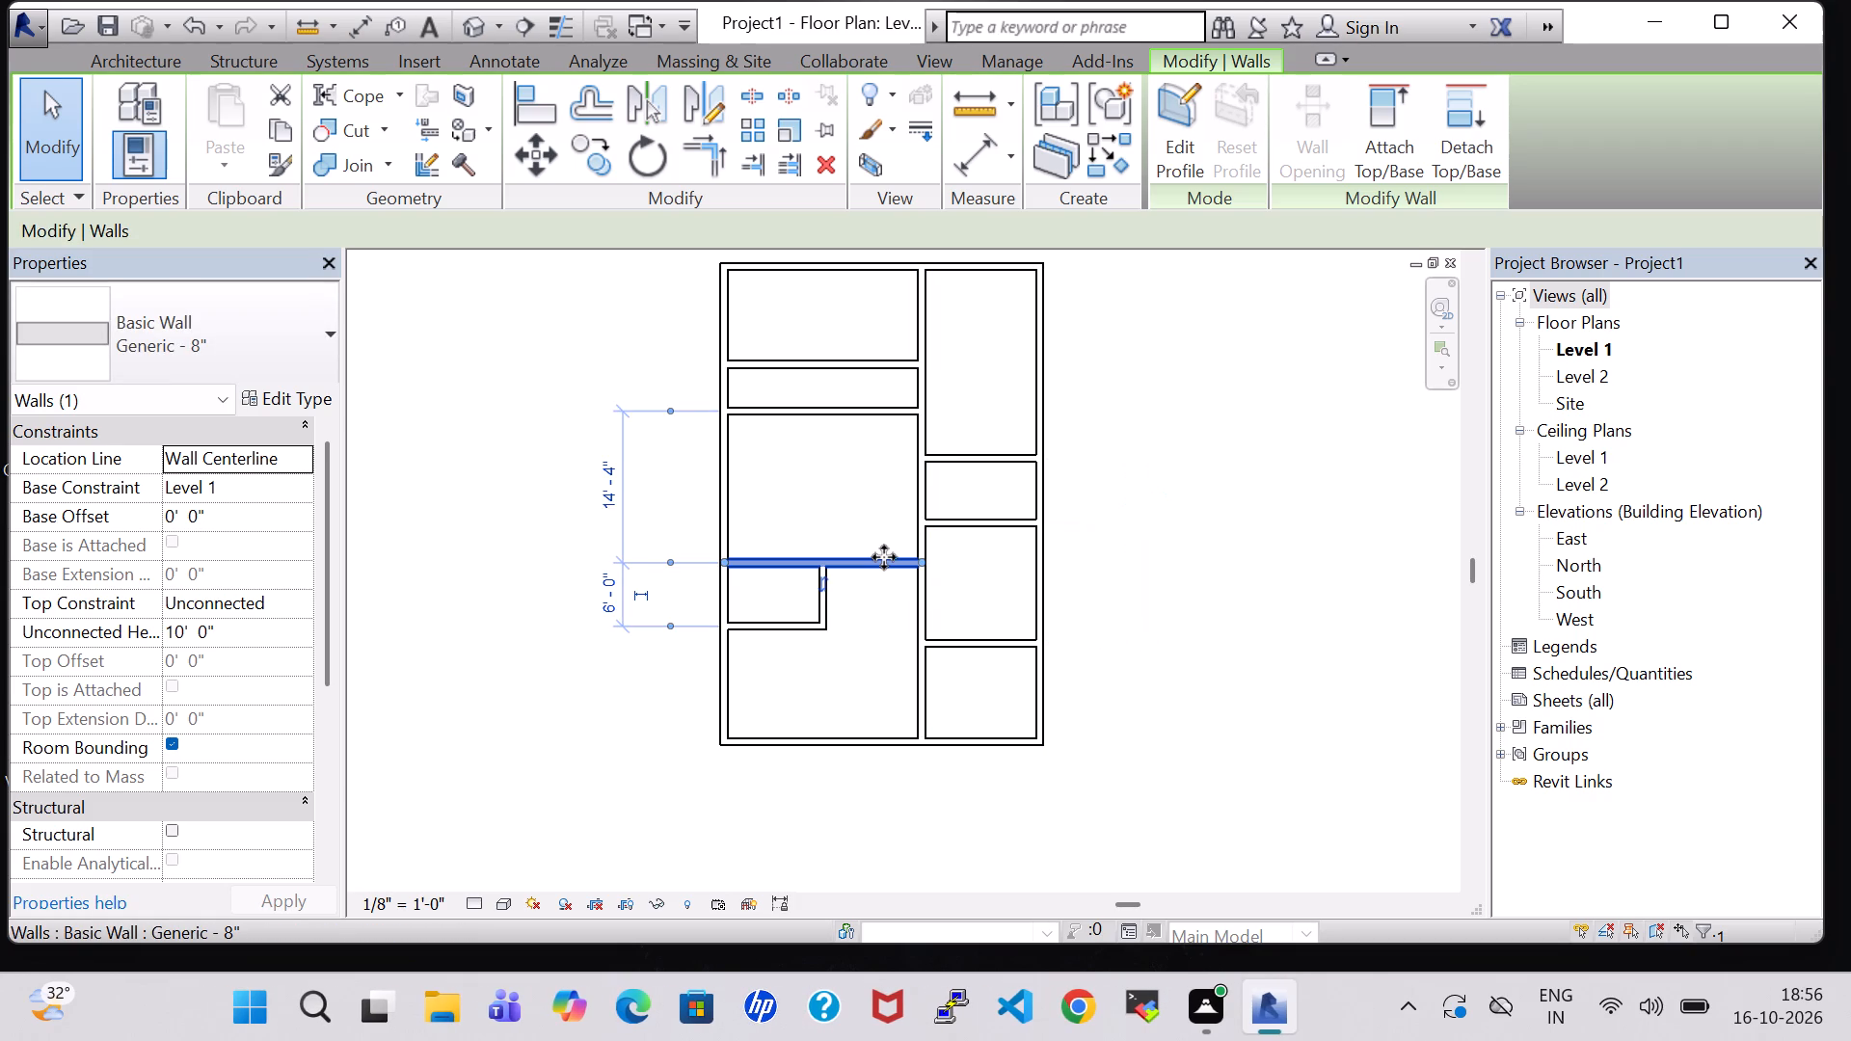
key(Down)
Nudge the small west room's south wall down to about 6'-0" from its north wall.
click(785, 623)
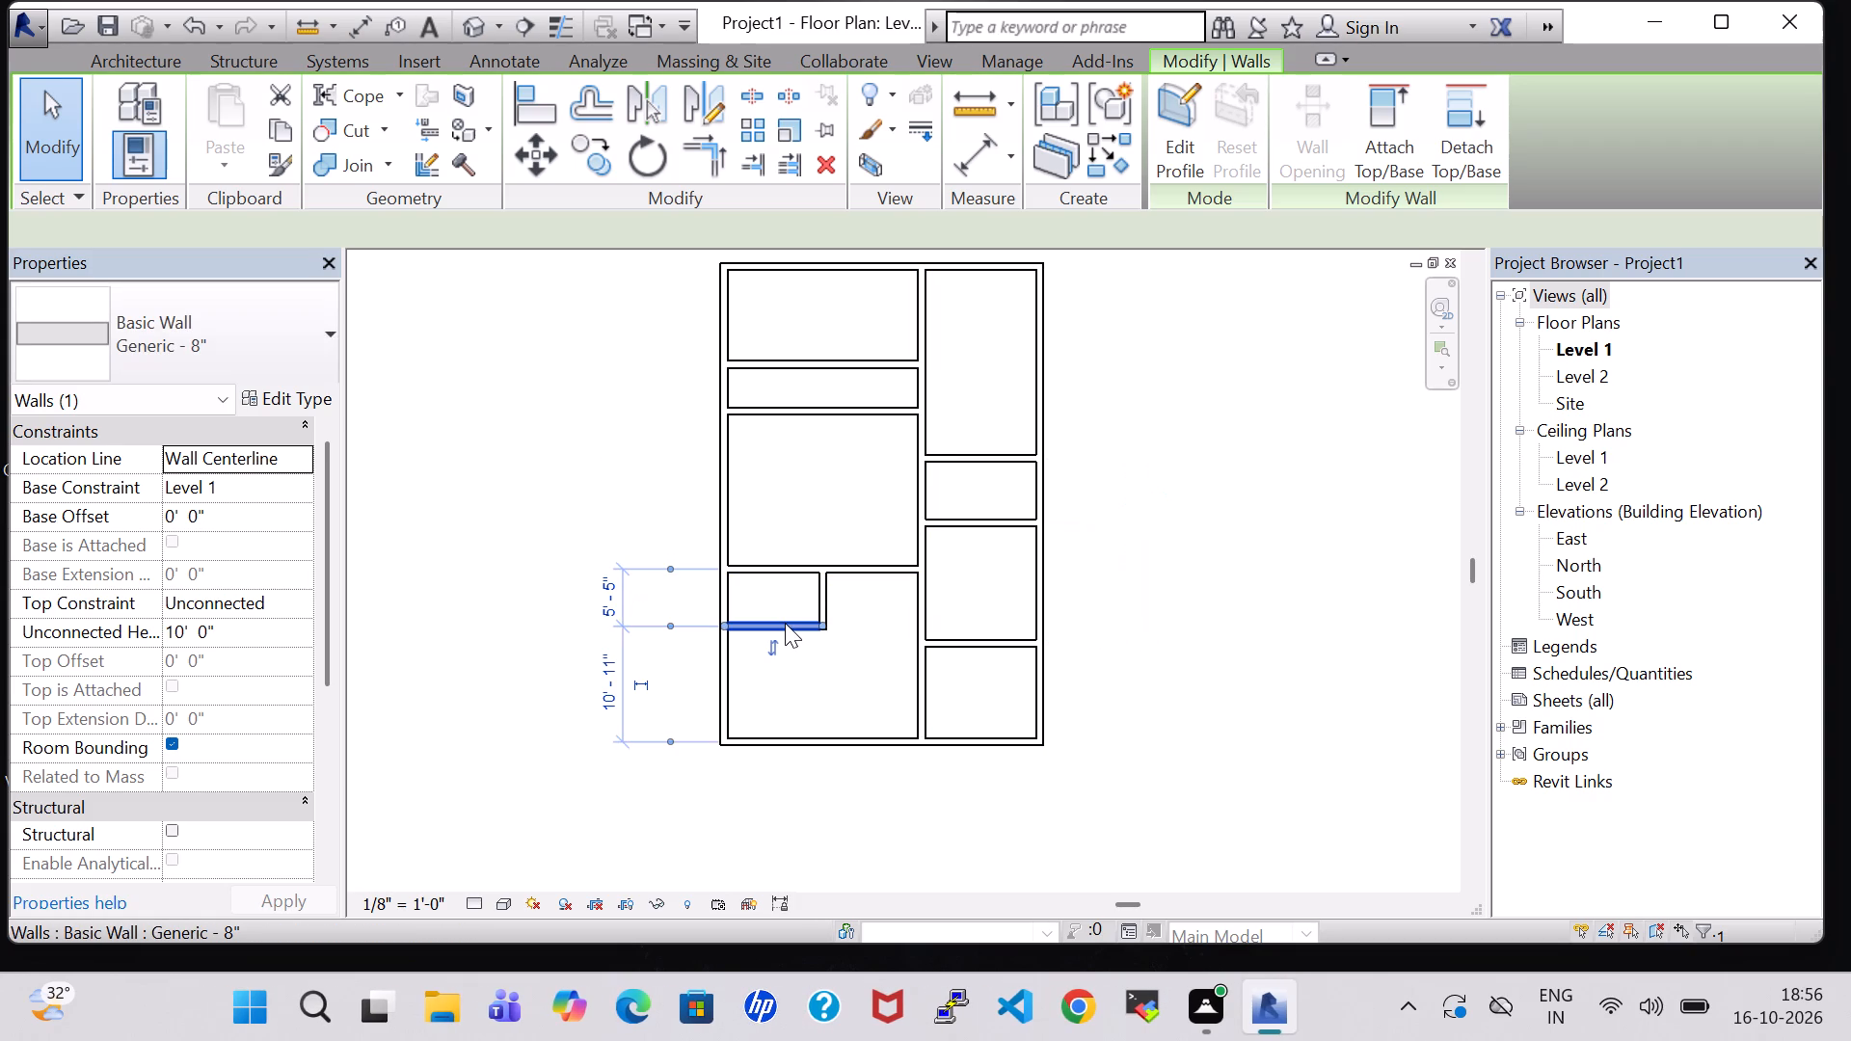
key(Down)
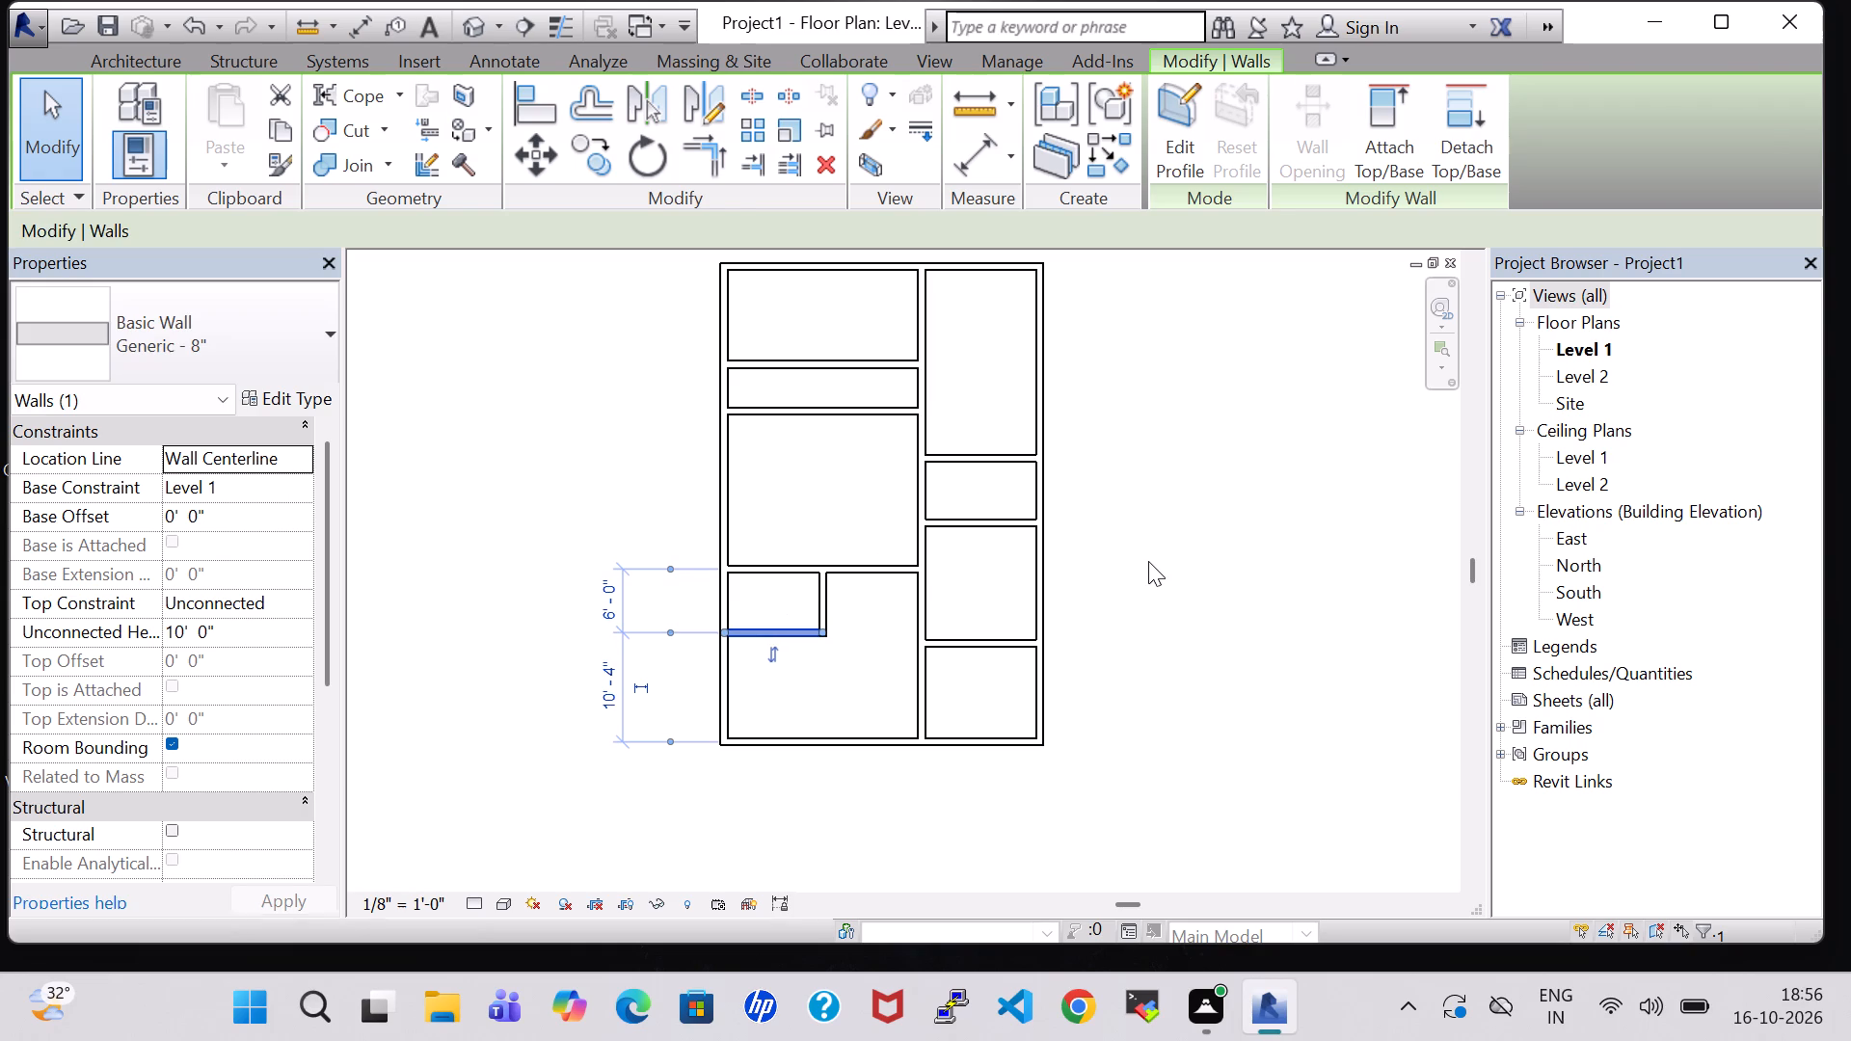
click(1148, 561)
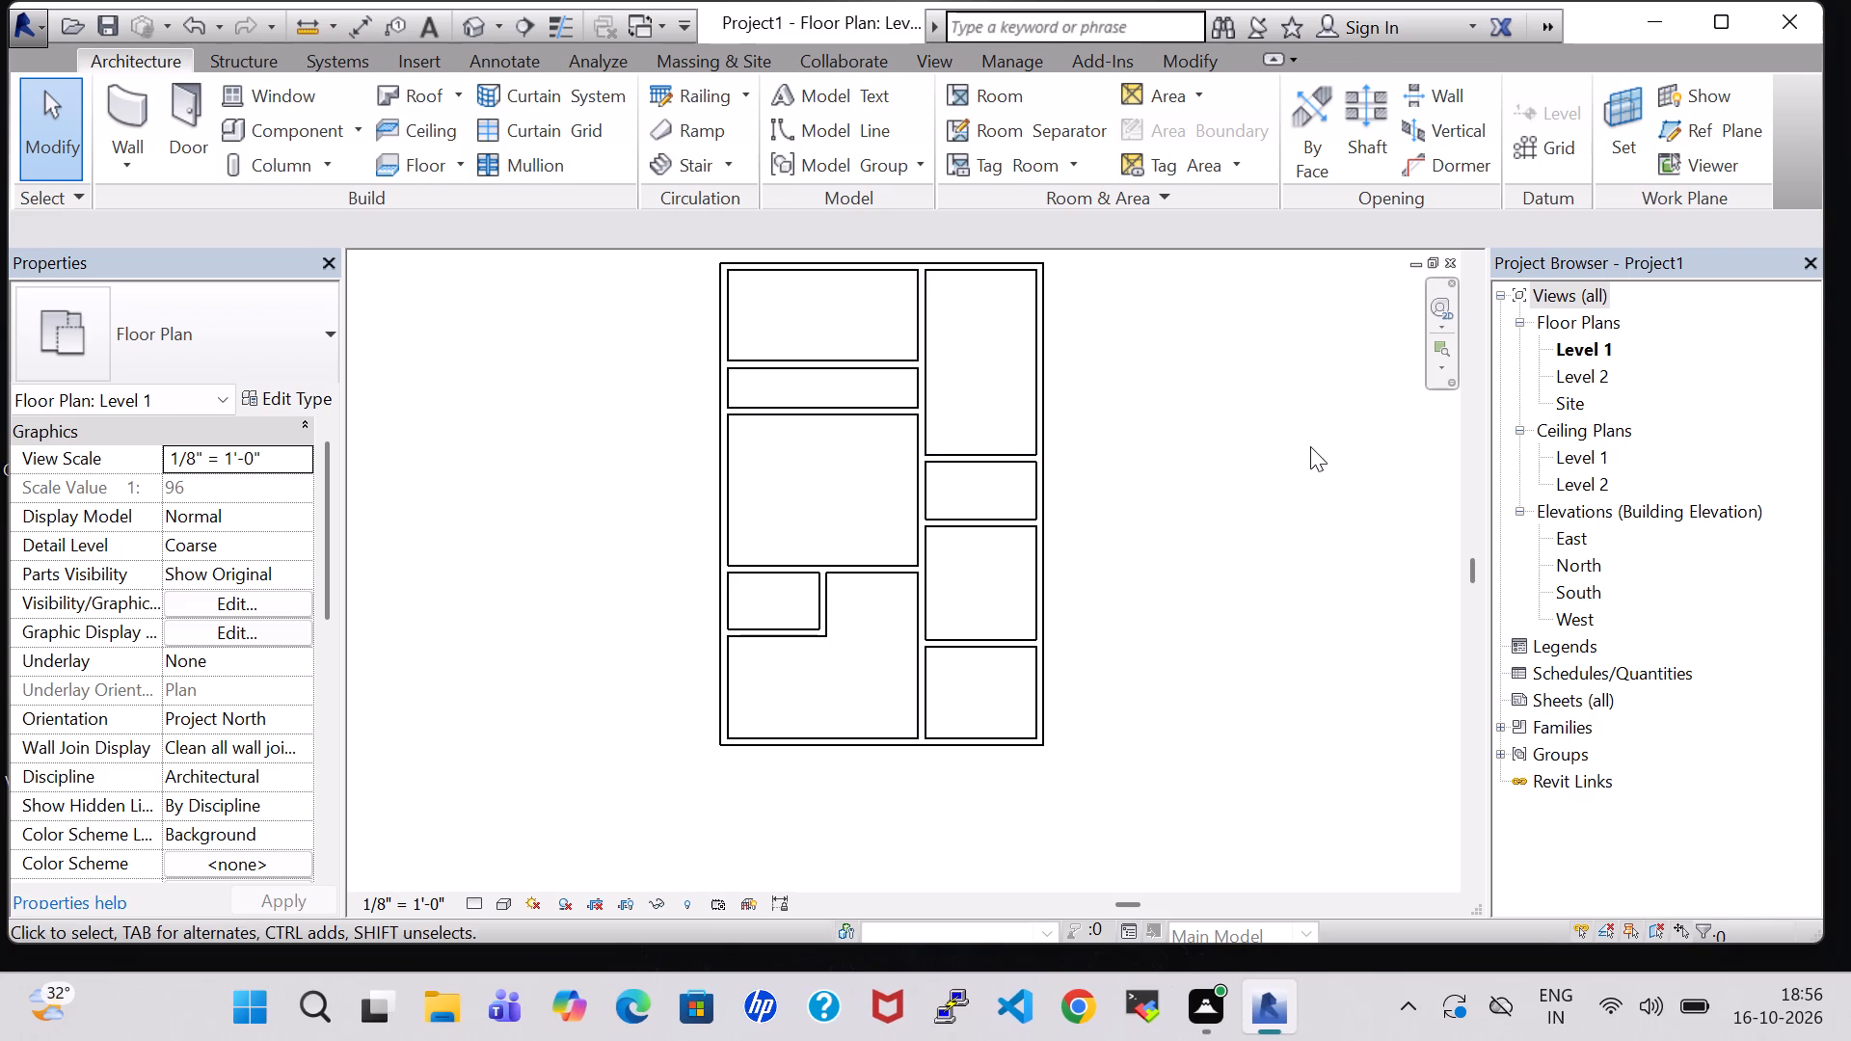
Split the west exterior wall at the south face of the small west room's south wall.
click(1194, 72)
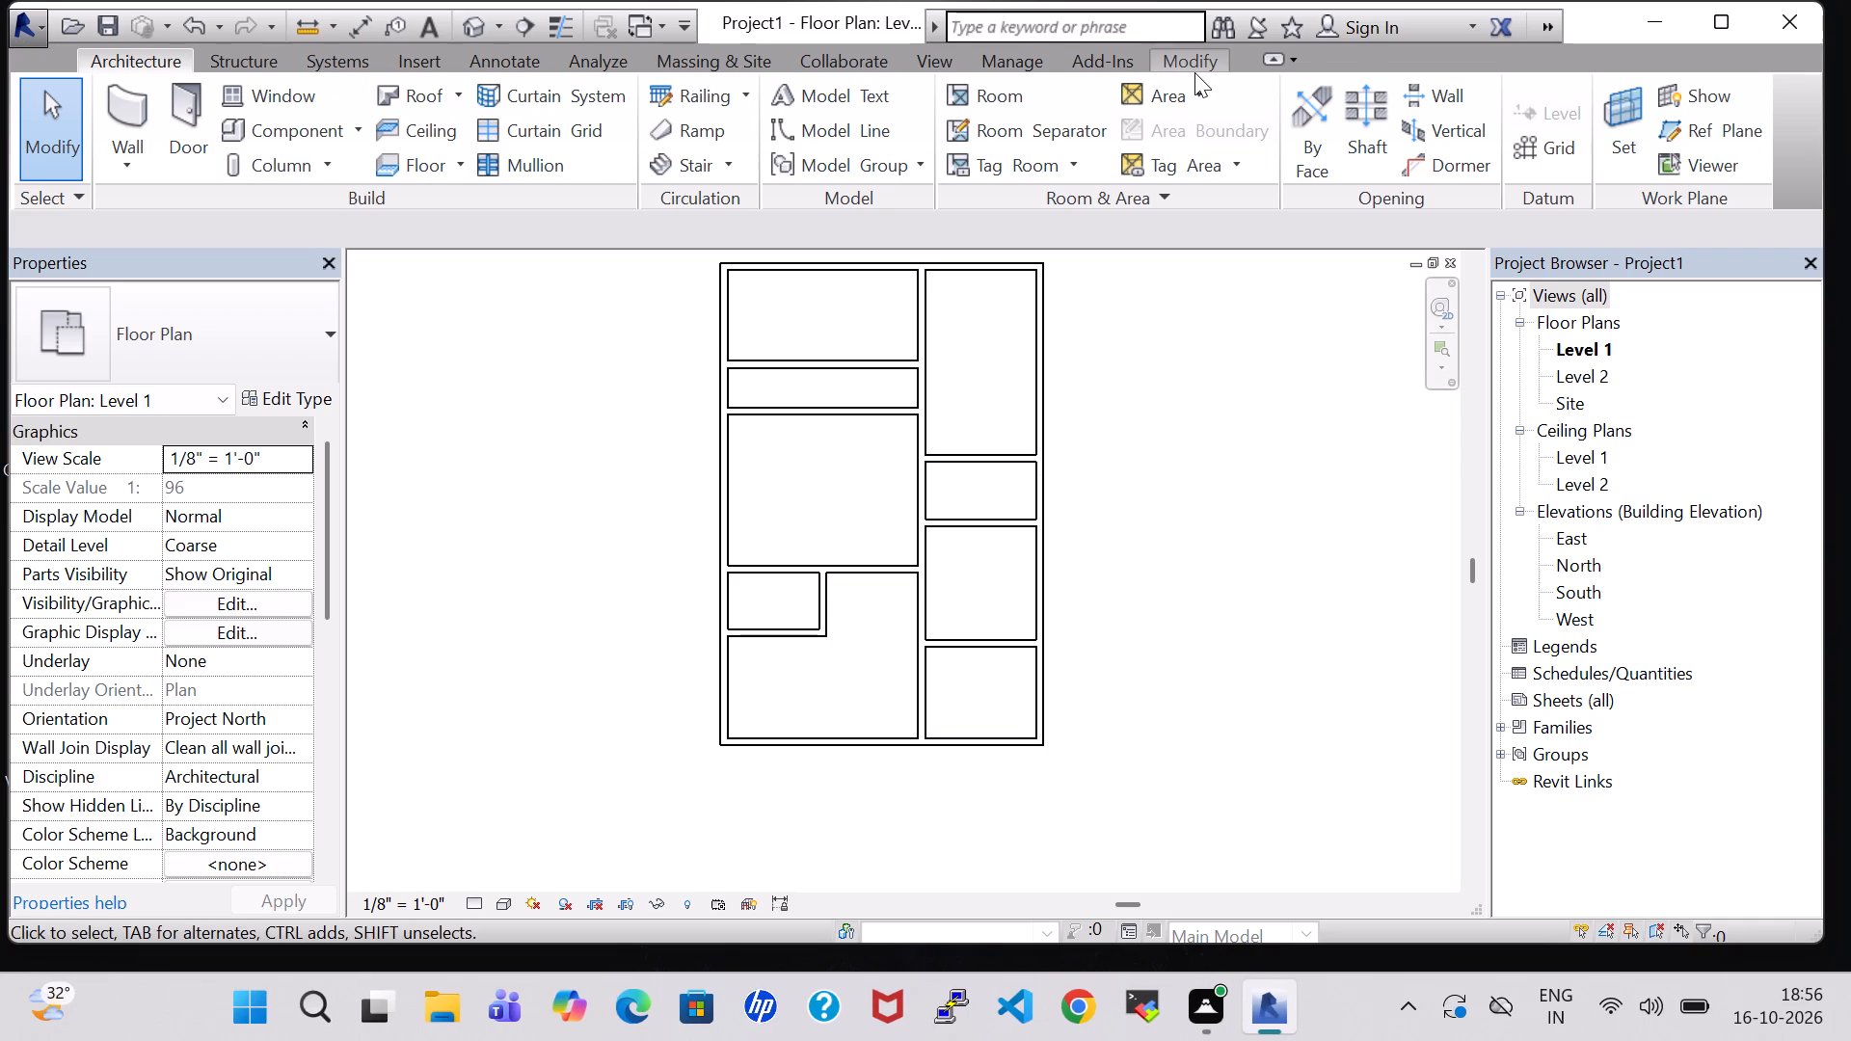
click(744, 103)
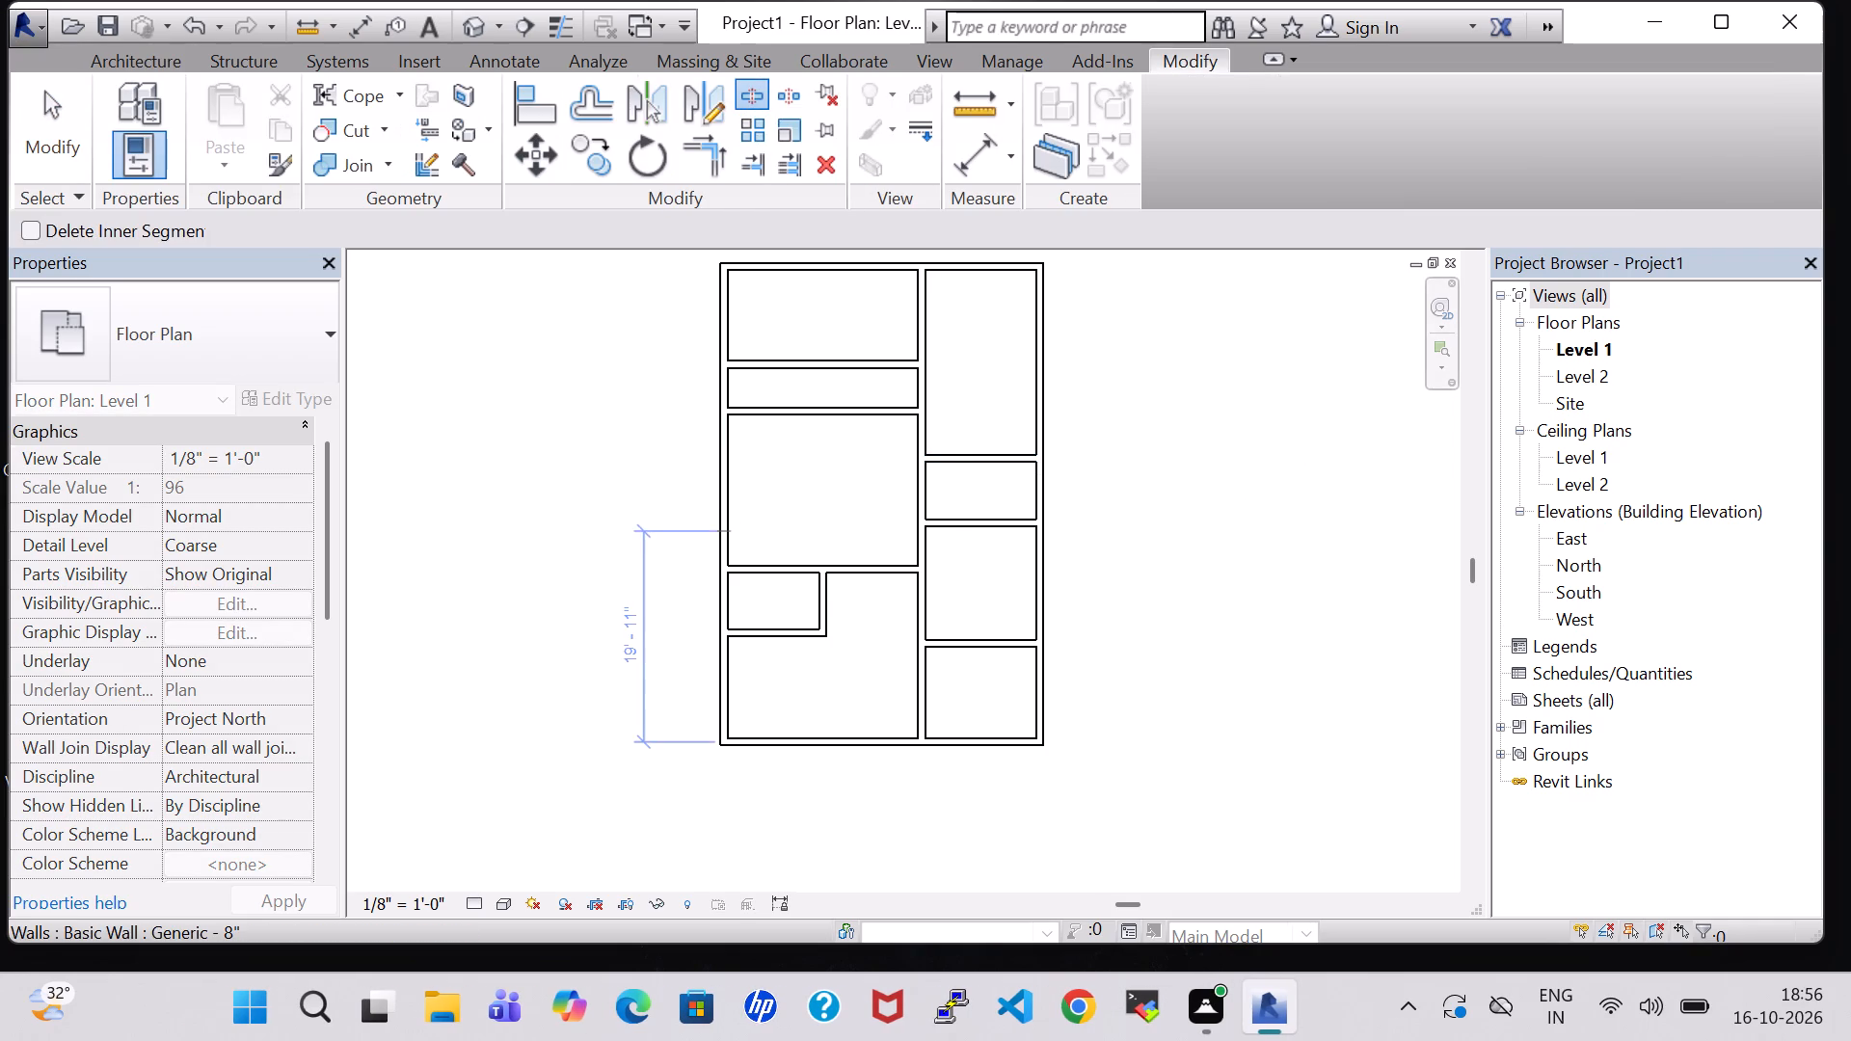
scroll(724, 531, up, 5)
middle_drag(738, 680, 681, 360)
scroll(682, 415, up, 5)
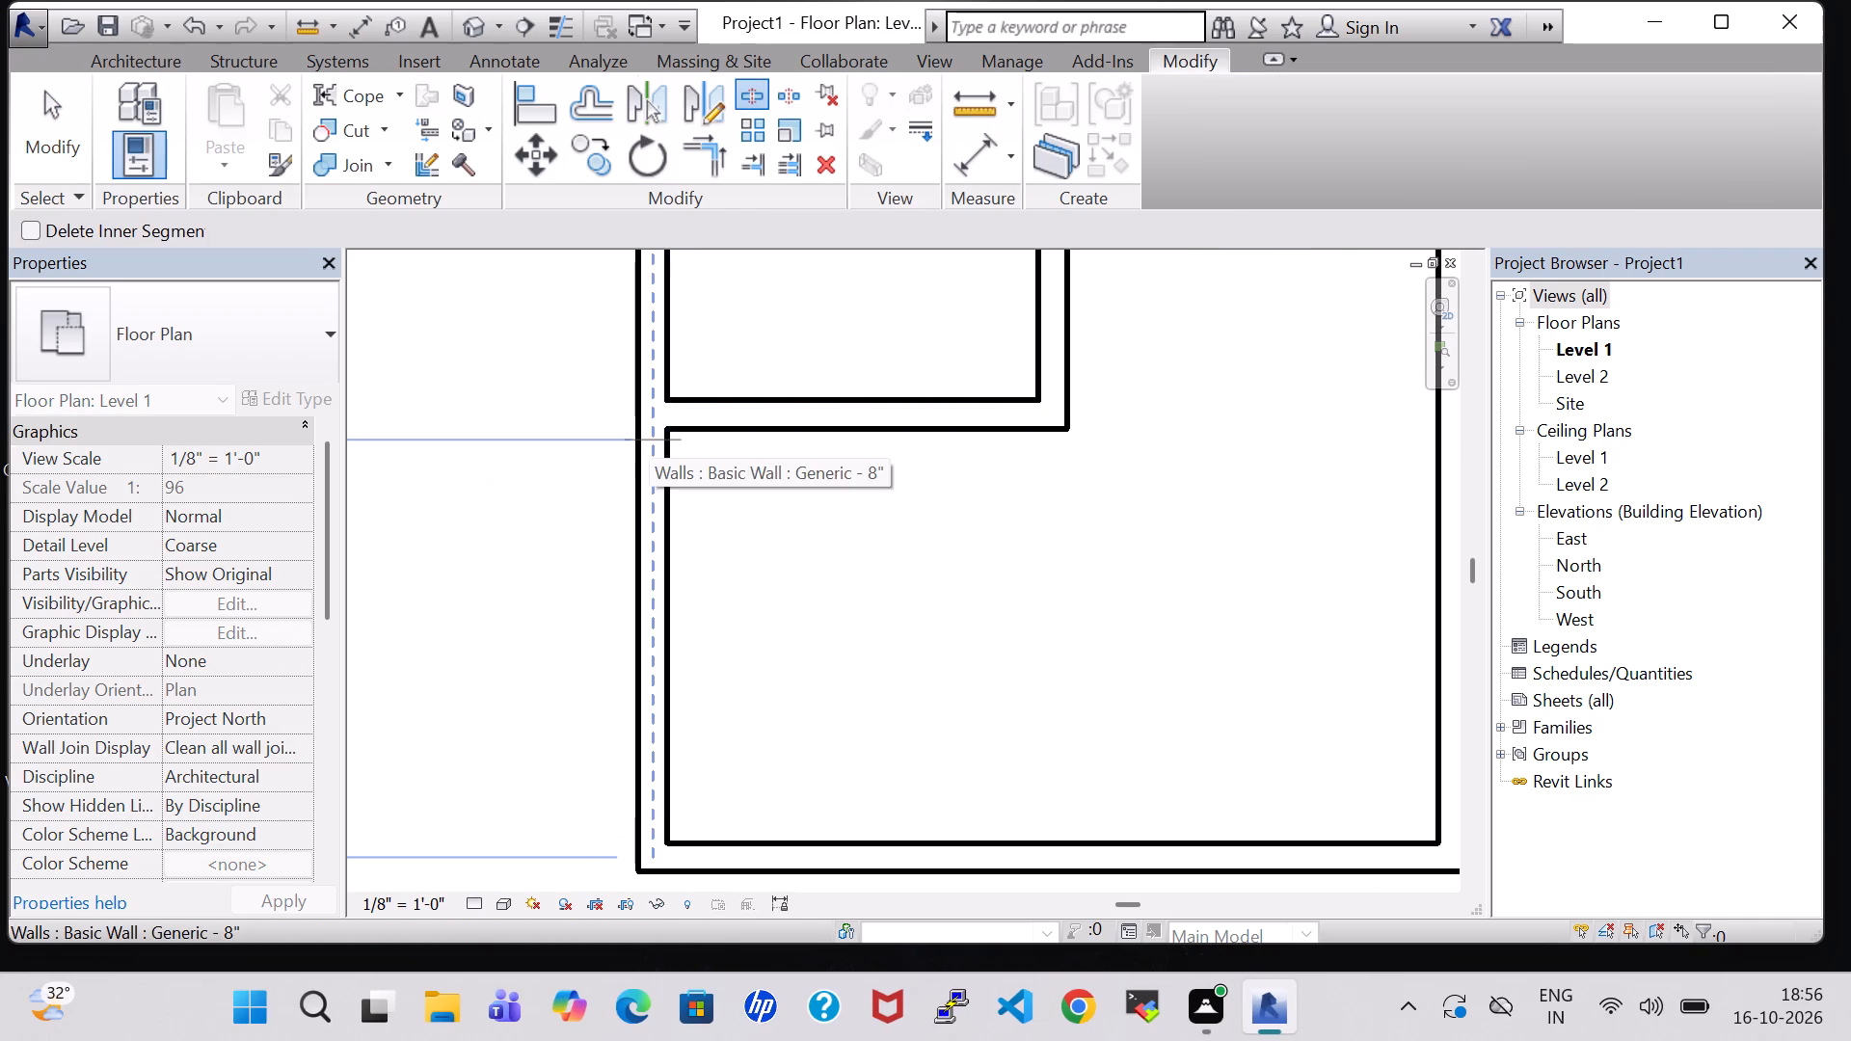
scroll(657, 429, up, 7)
click(657, 431)
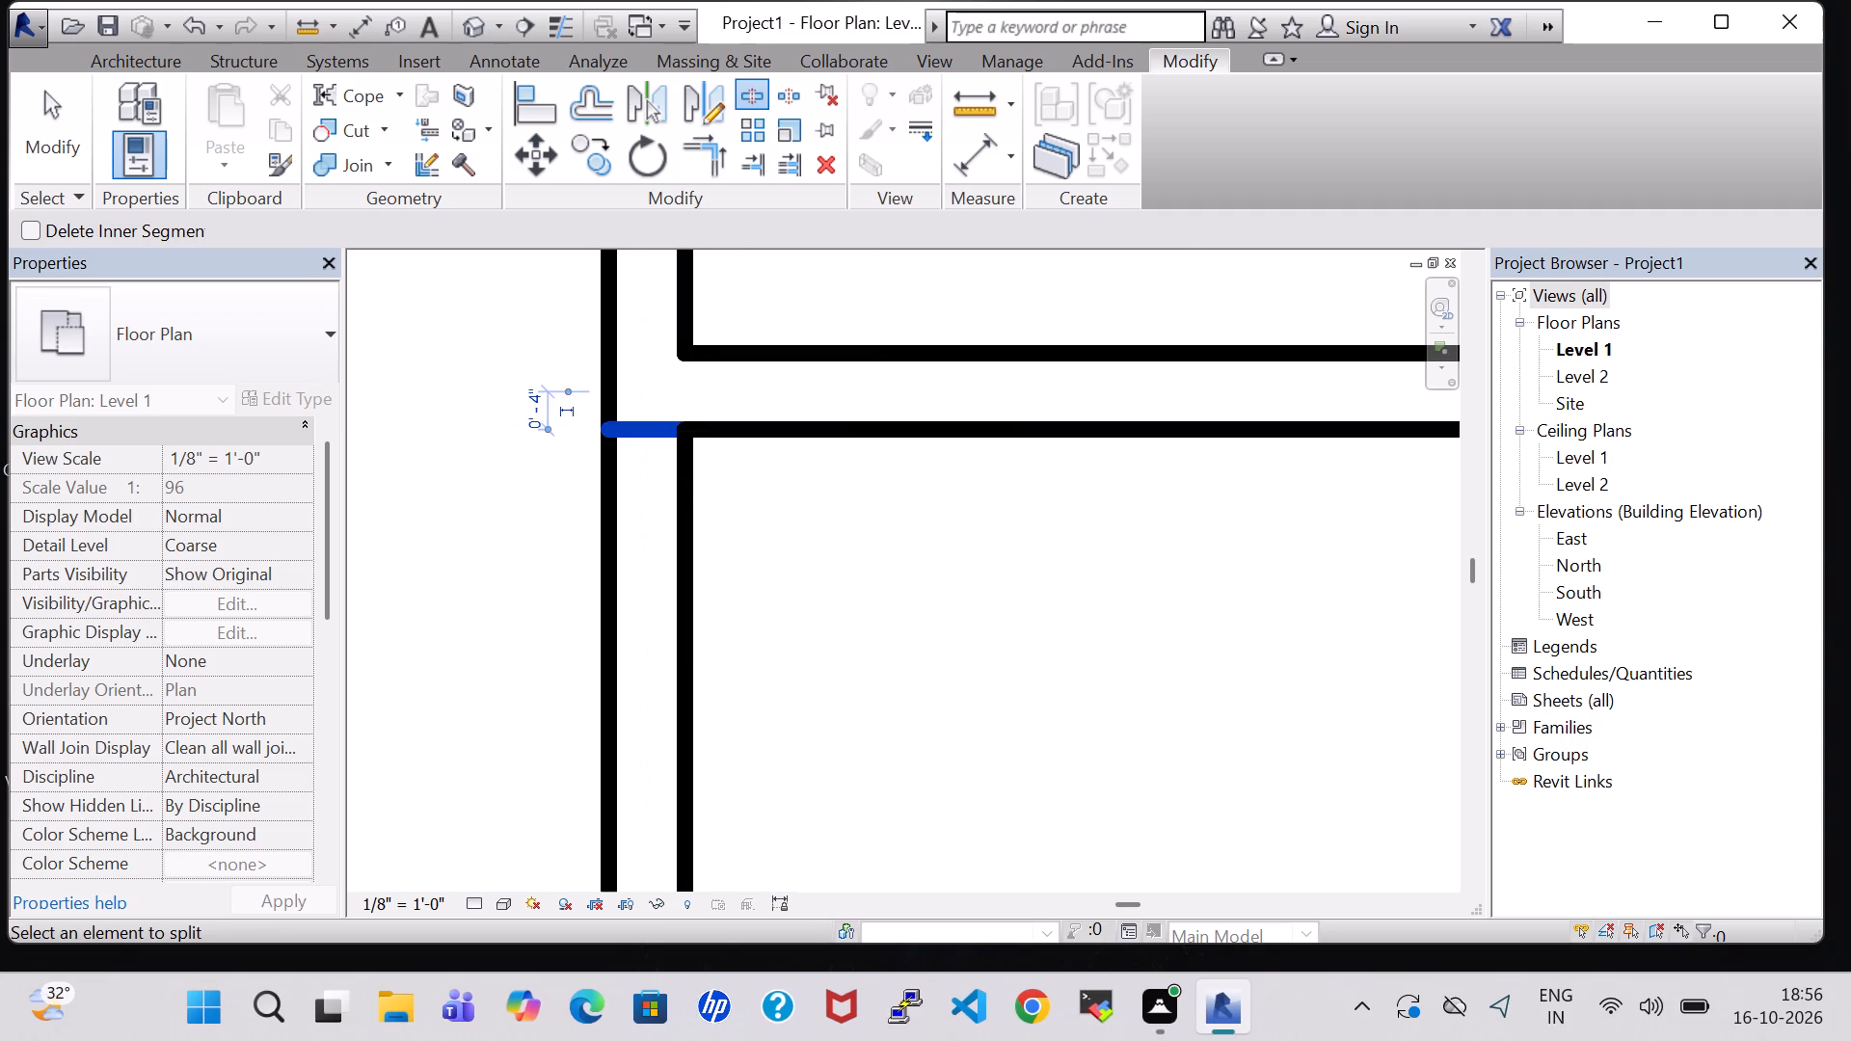
Delete the west exterior wall segment between the small west room and the south exterior wall.
scroll(883, 638, down, 3)
middle_drag(901, 687, 835, 664)
scroll(840, 665, down, 5)
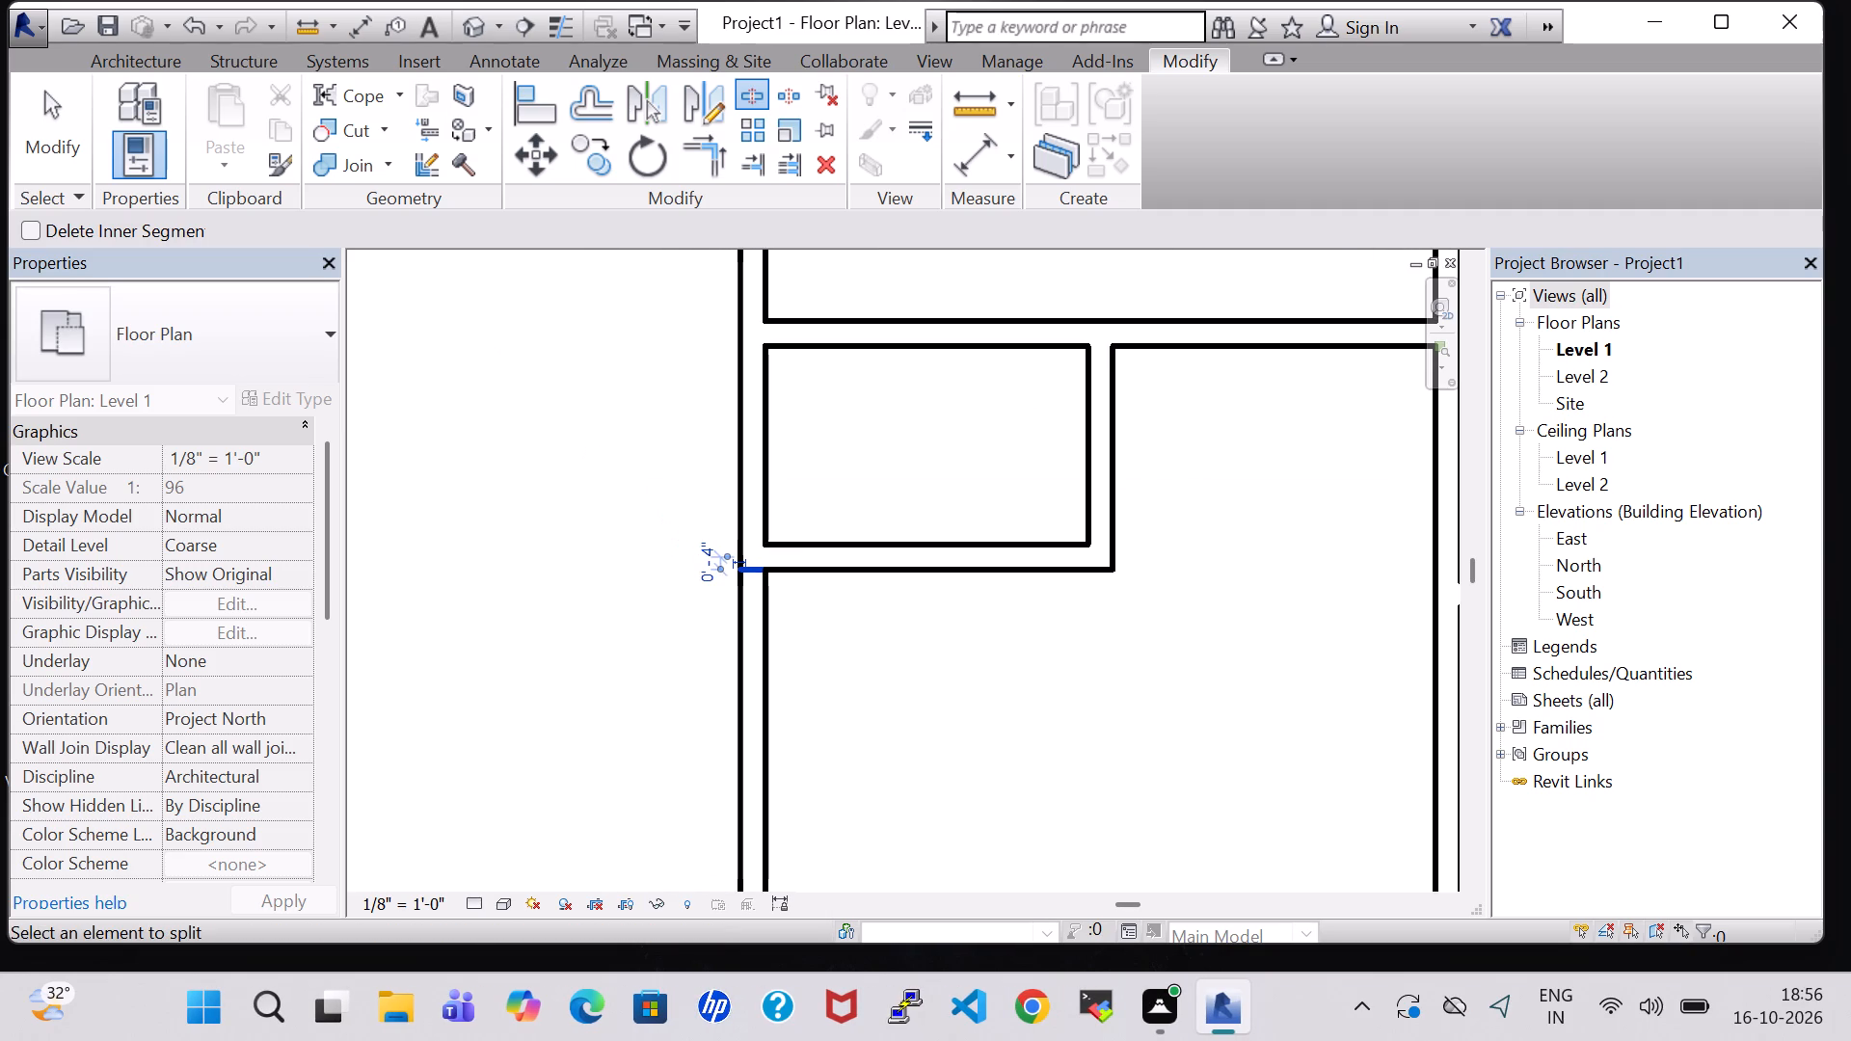
scroll(918, 669, down, 3)
middle_drag(1057, 671, 1024, 659)
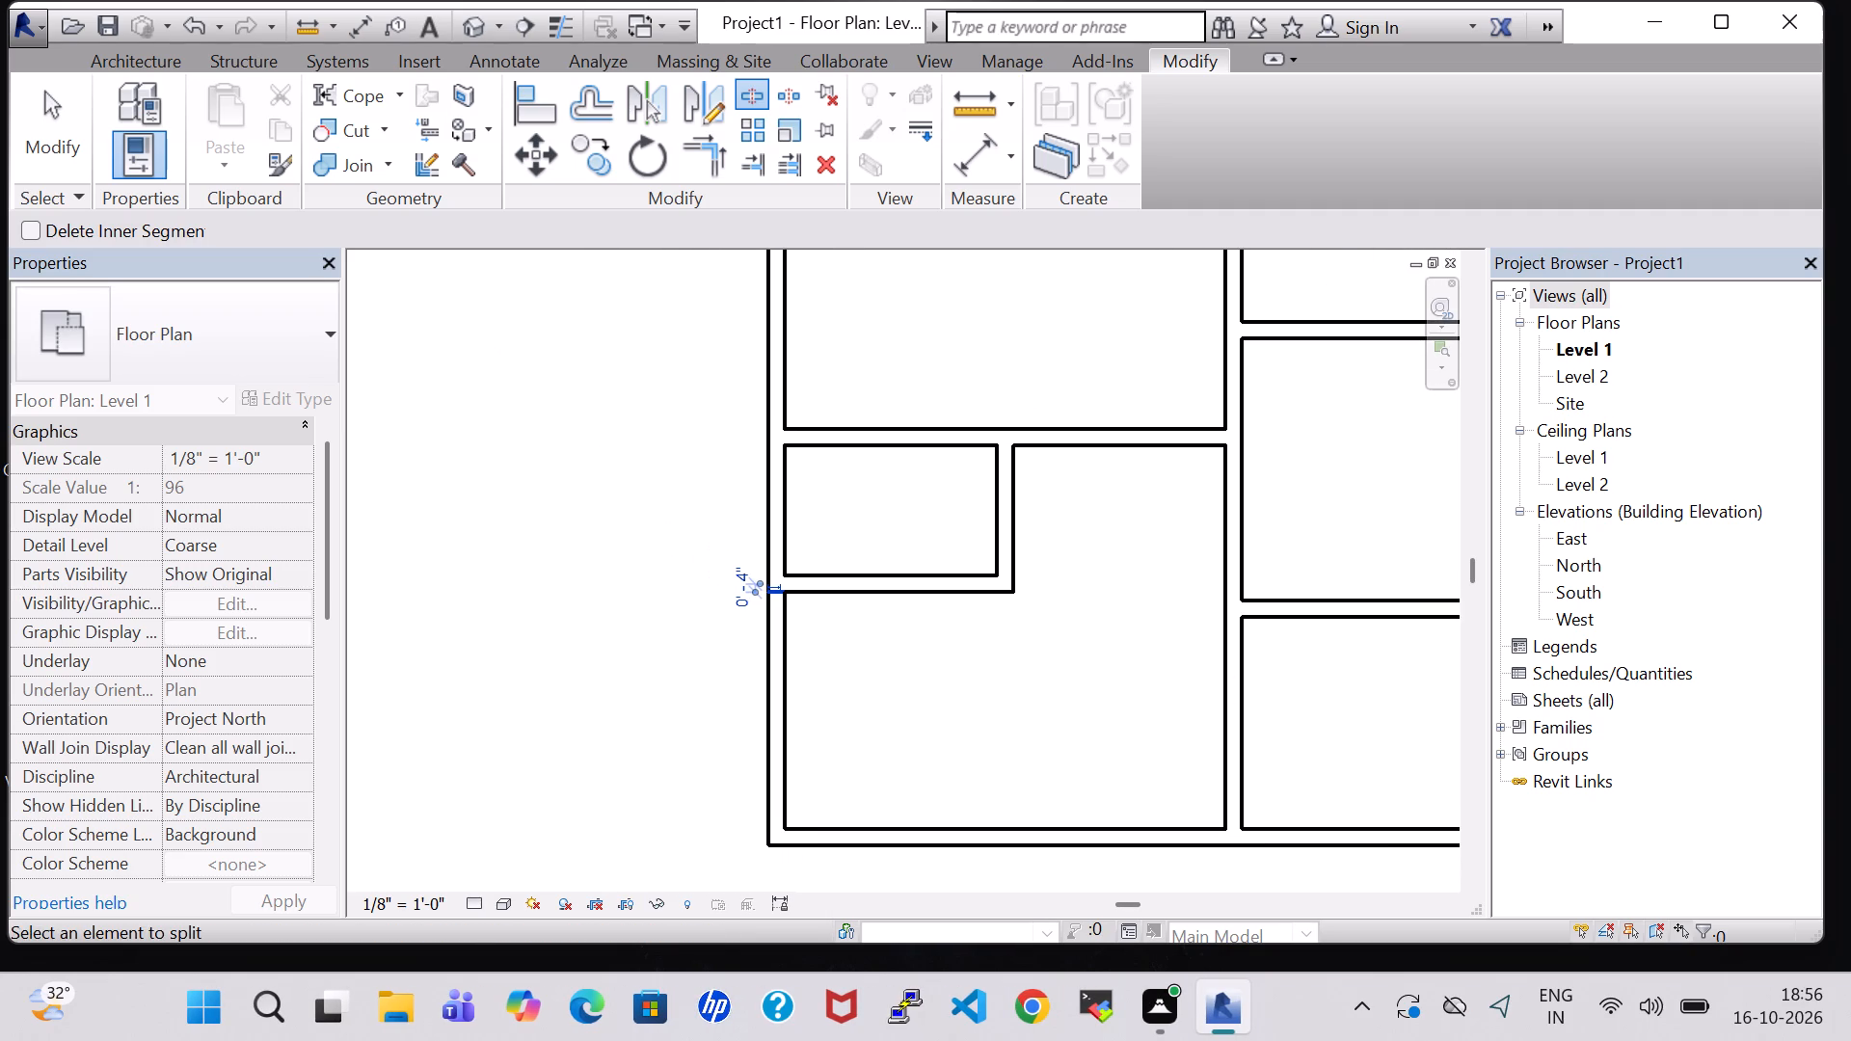
scroll(1060, 657, down, 2)
middle_drag(1060, 657, 1021, 648)
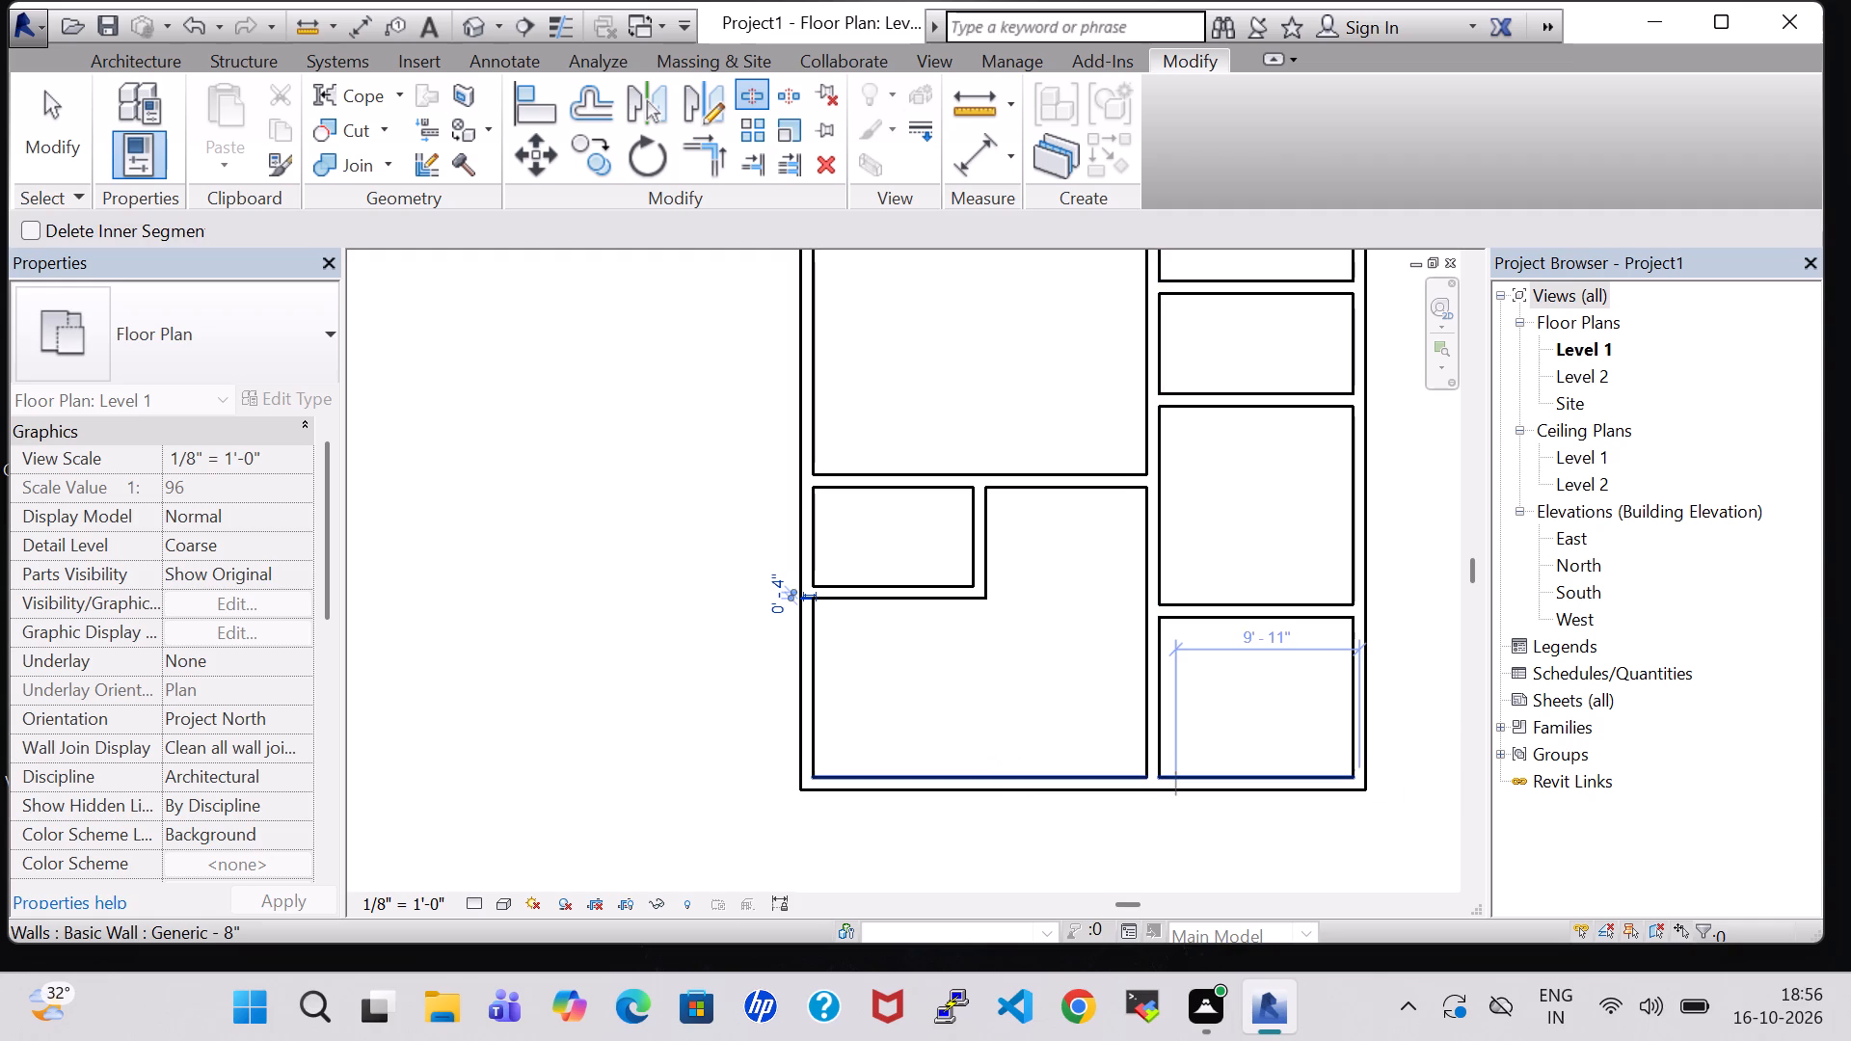
scroll(793, 764, up, 3)
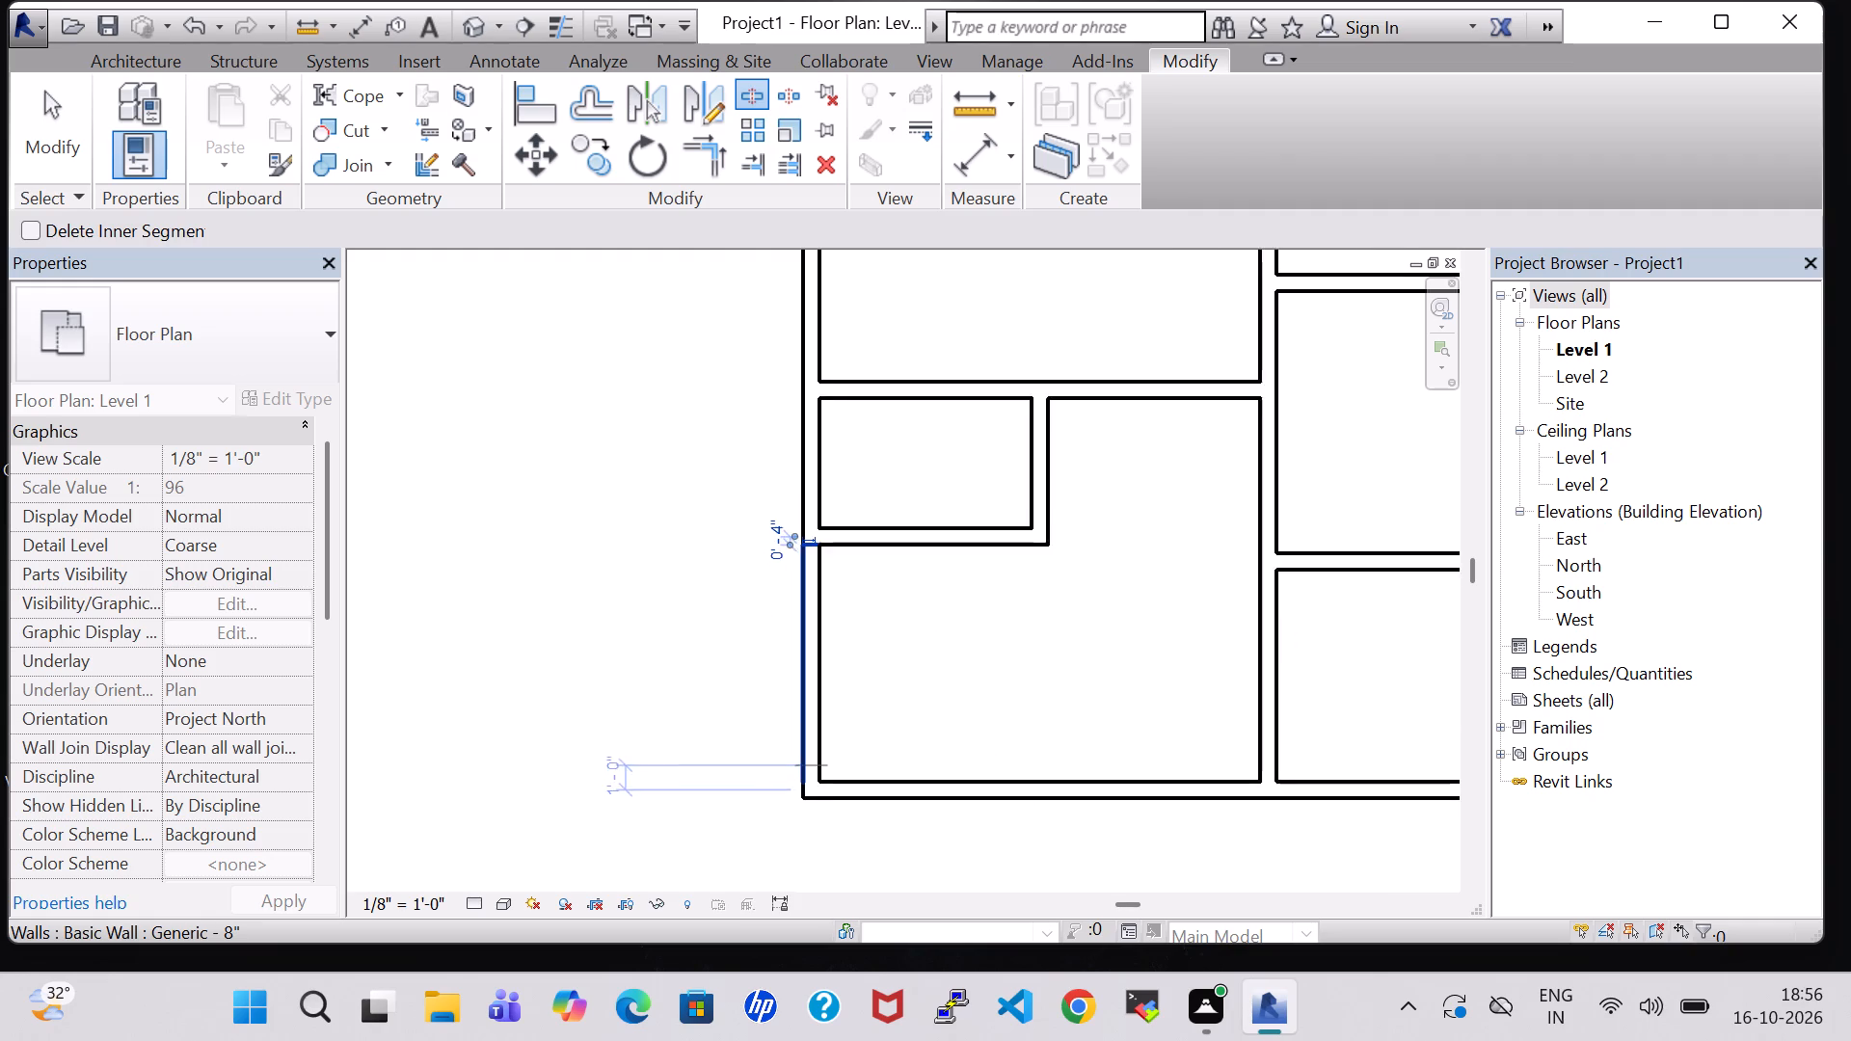
key(Escape)
key(Escape)
click(824, 762)
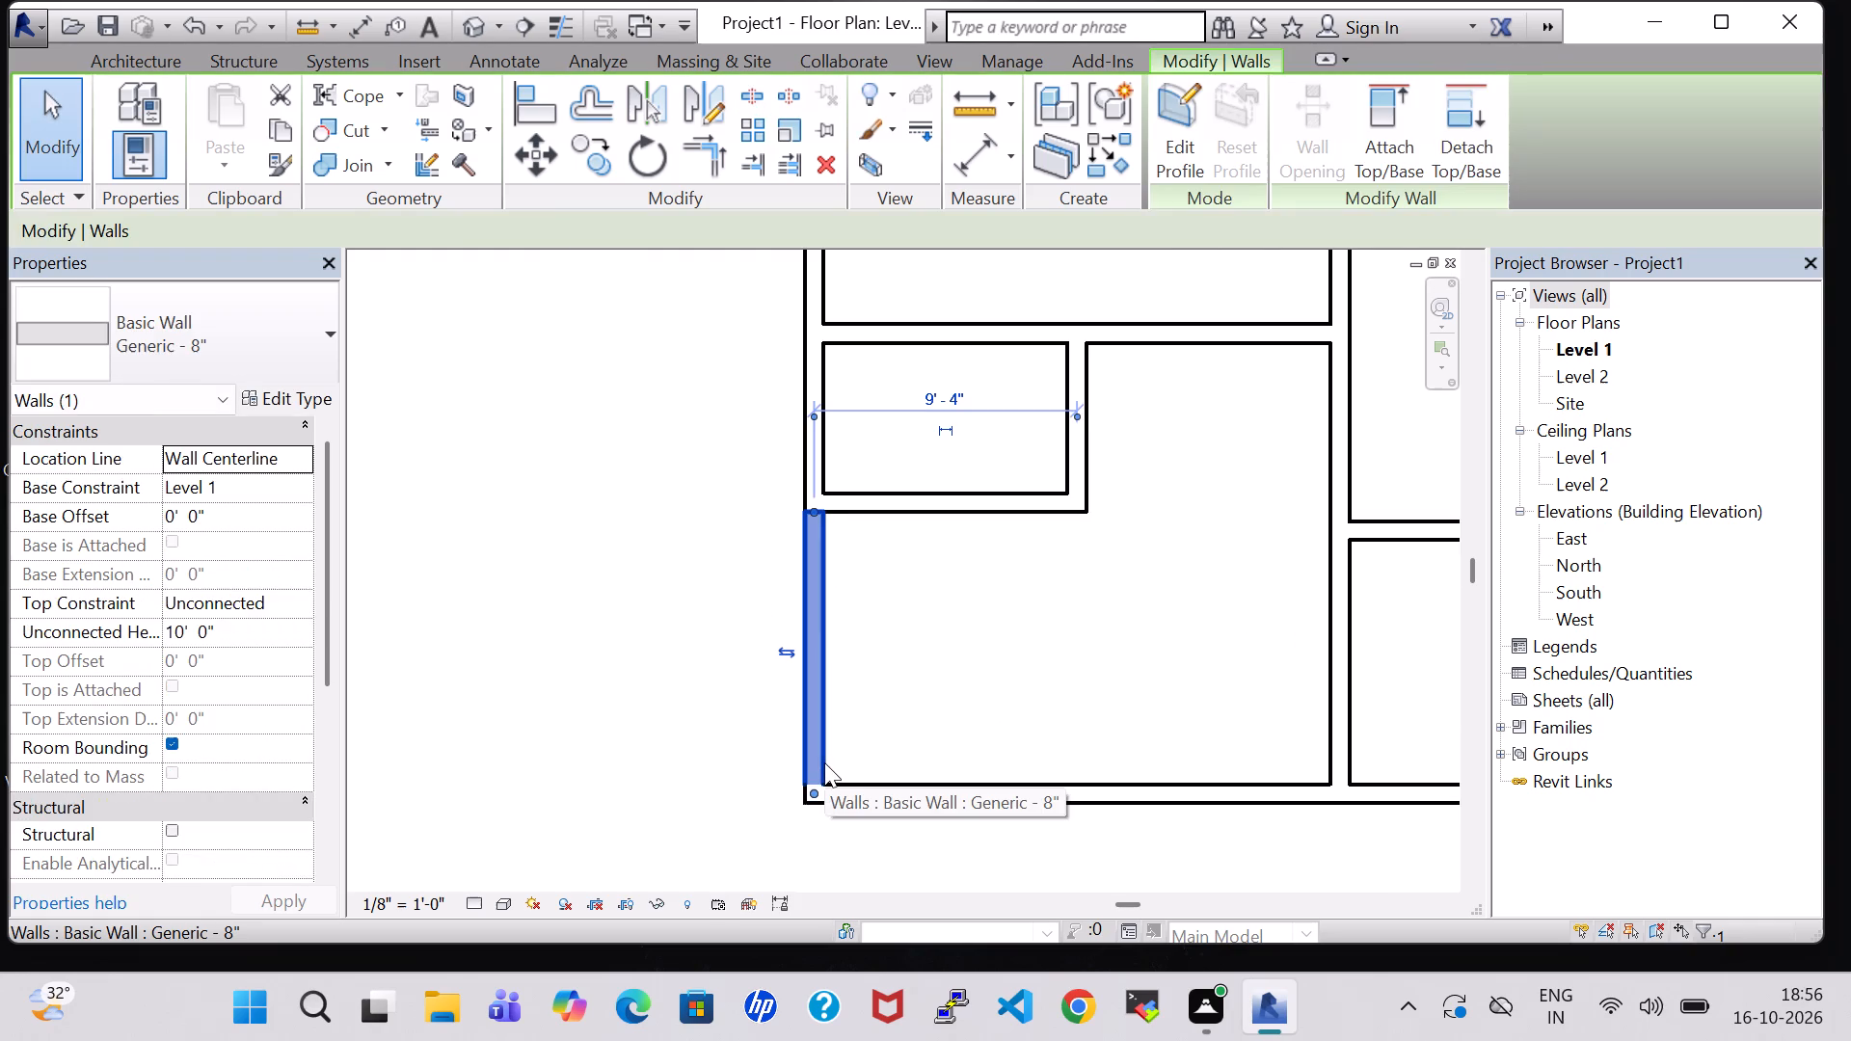
key(Delete)
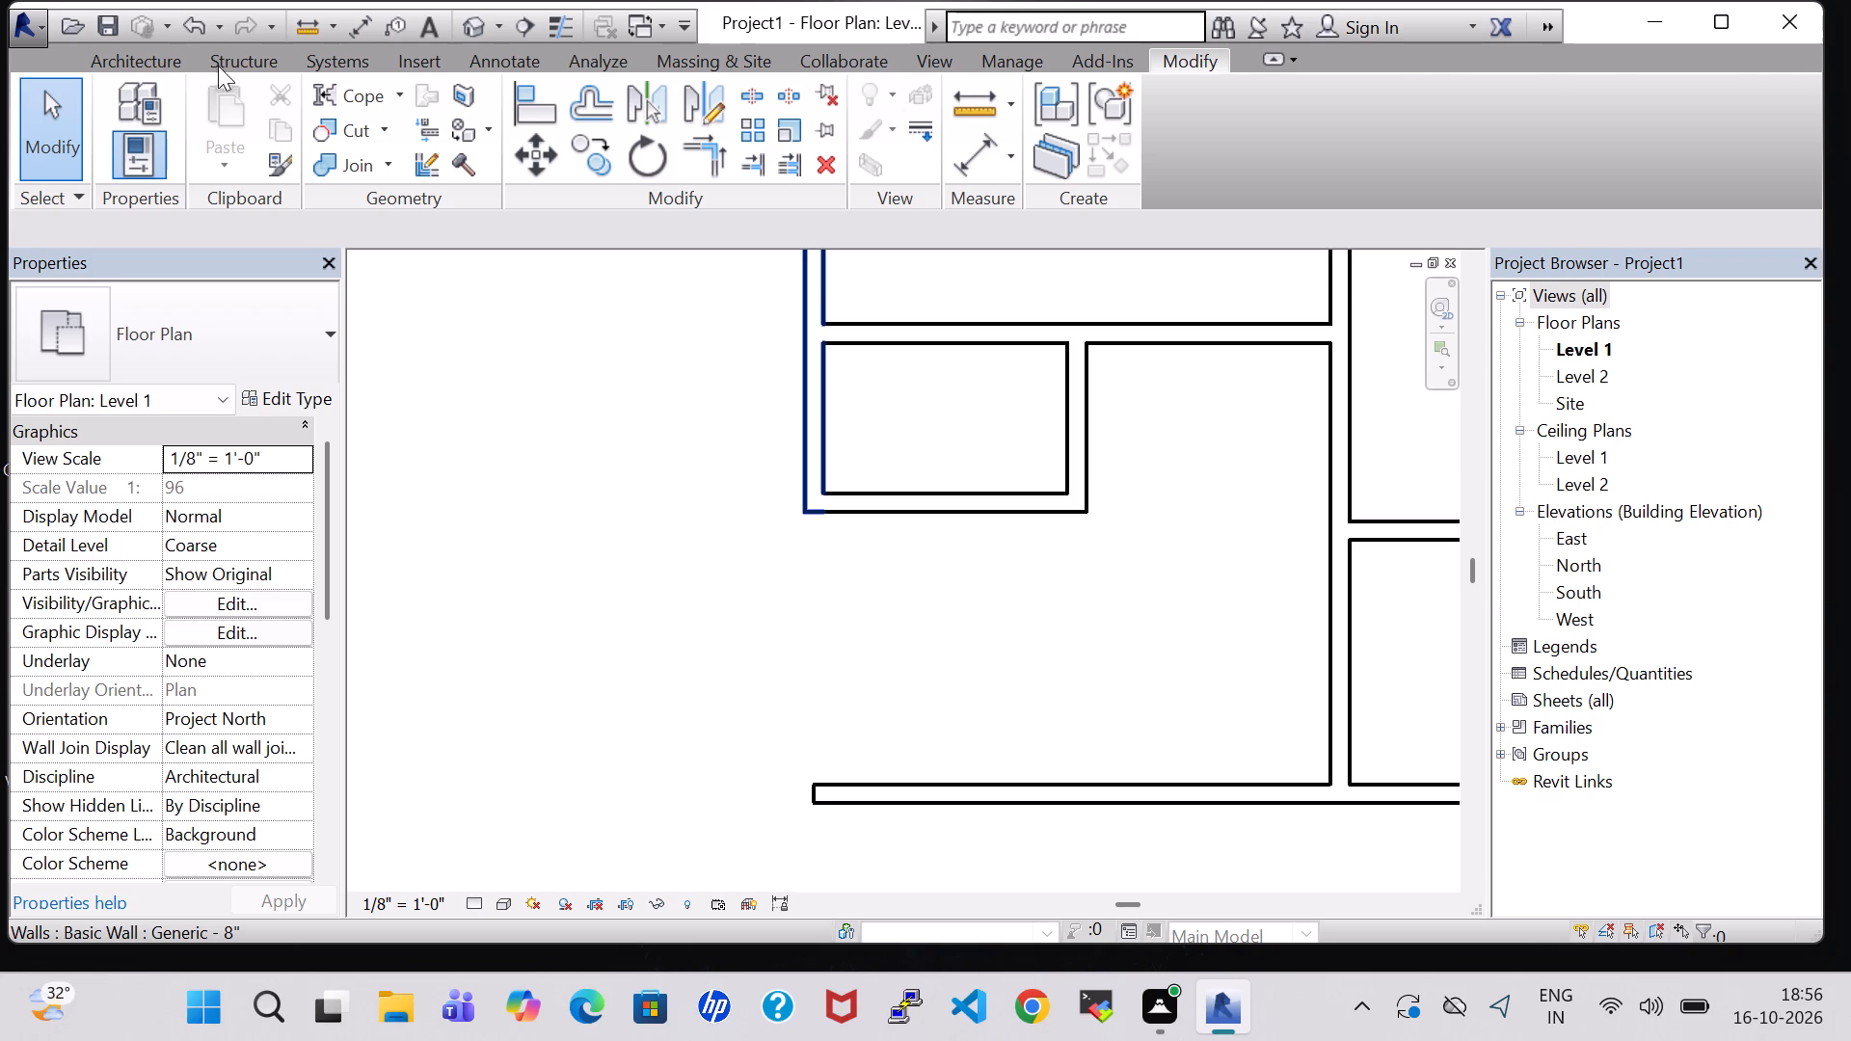
Split the long vertical partition at the southeast room's north wall, about 8'-11" from the south exterior wall.
click(138, 53)
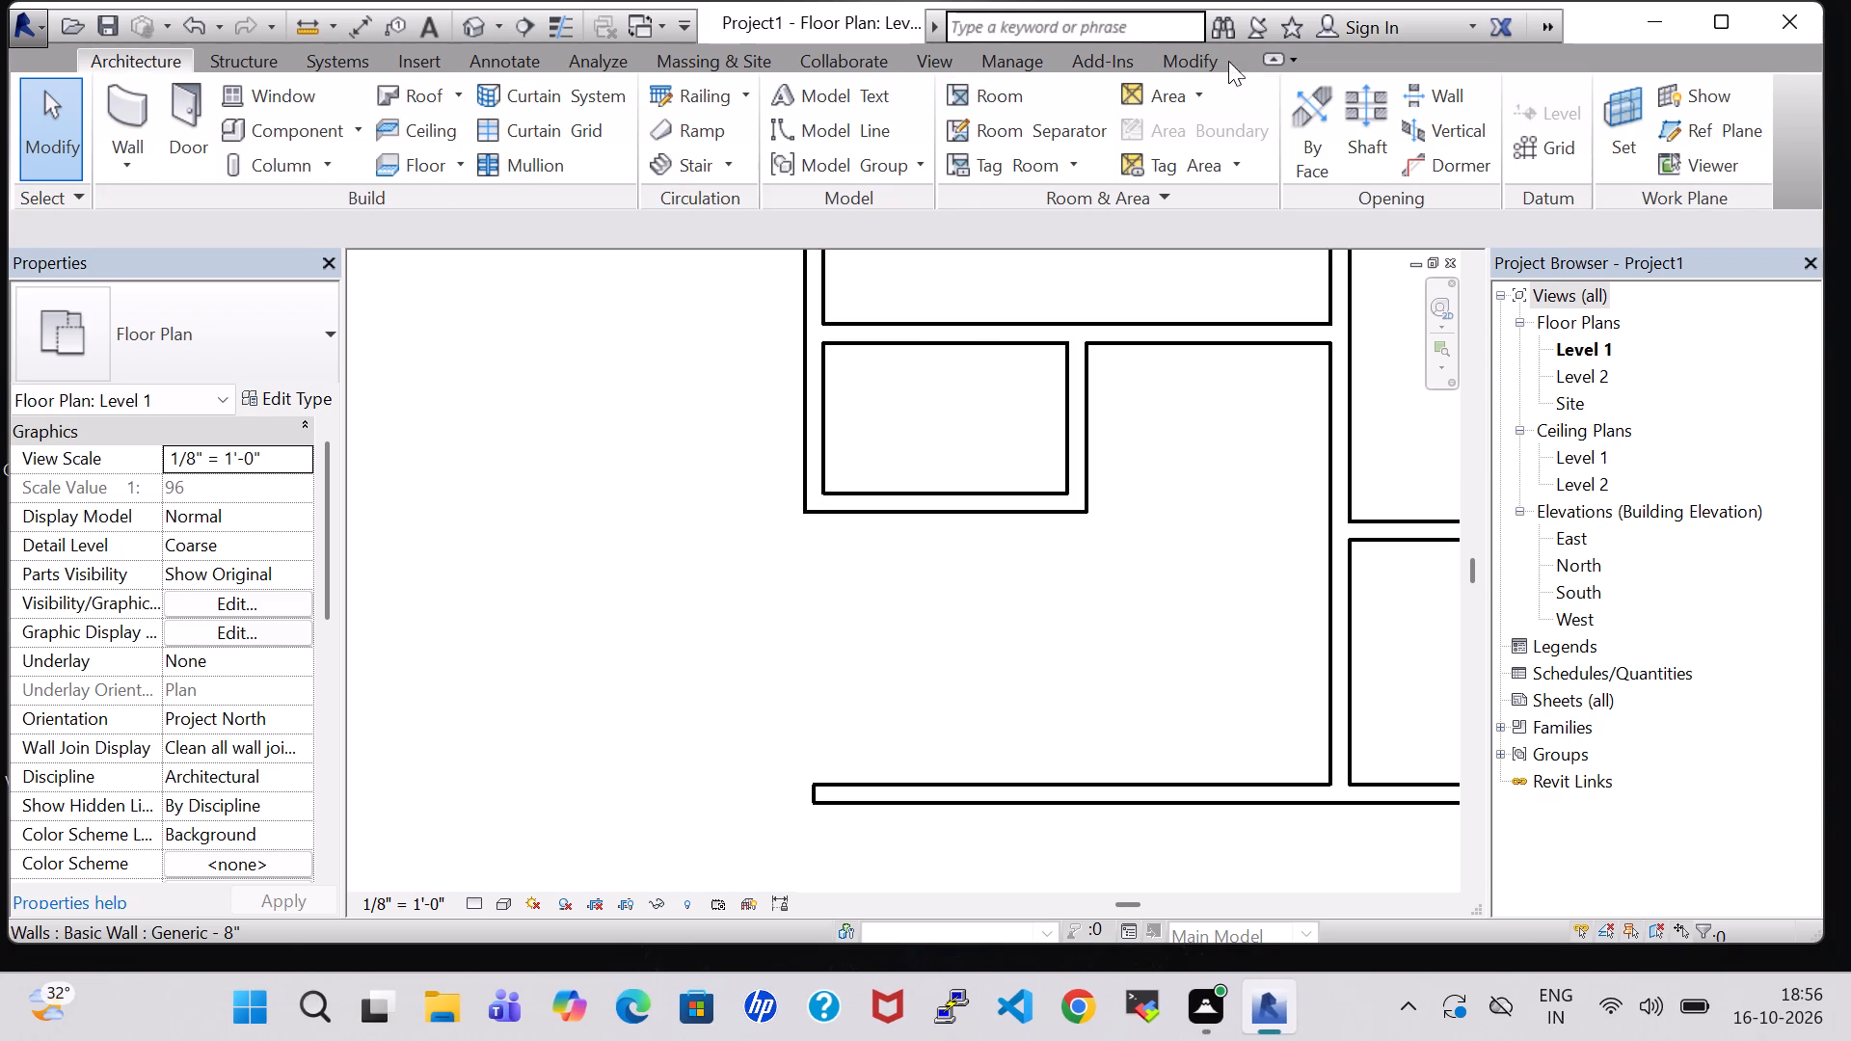
click(1199, 50)
click(759, 106)
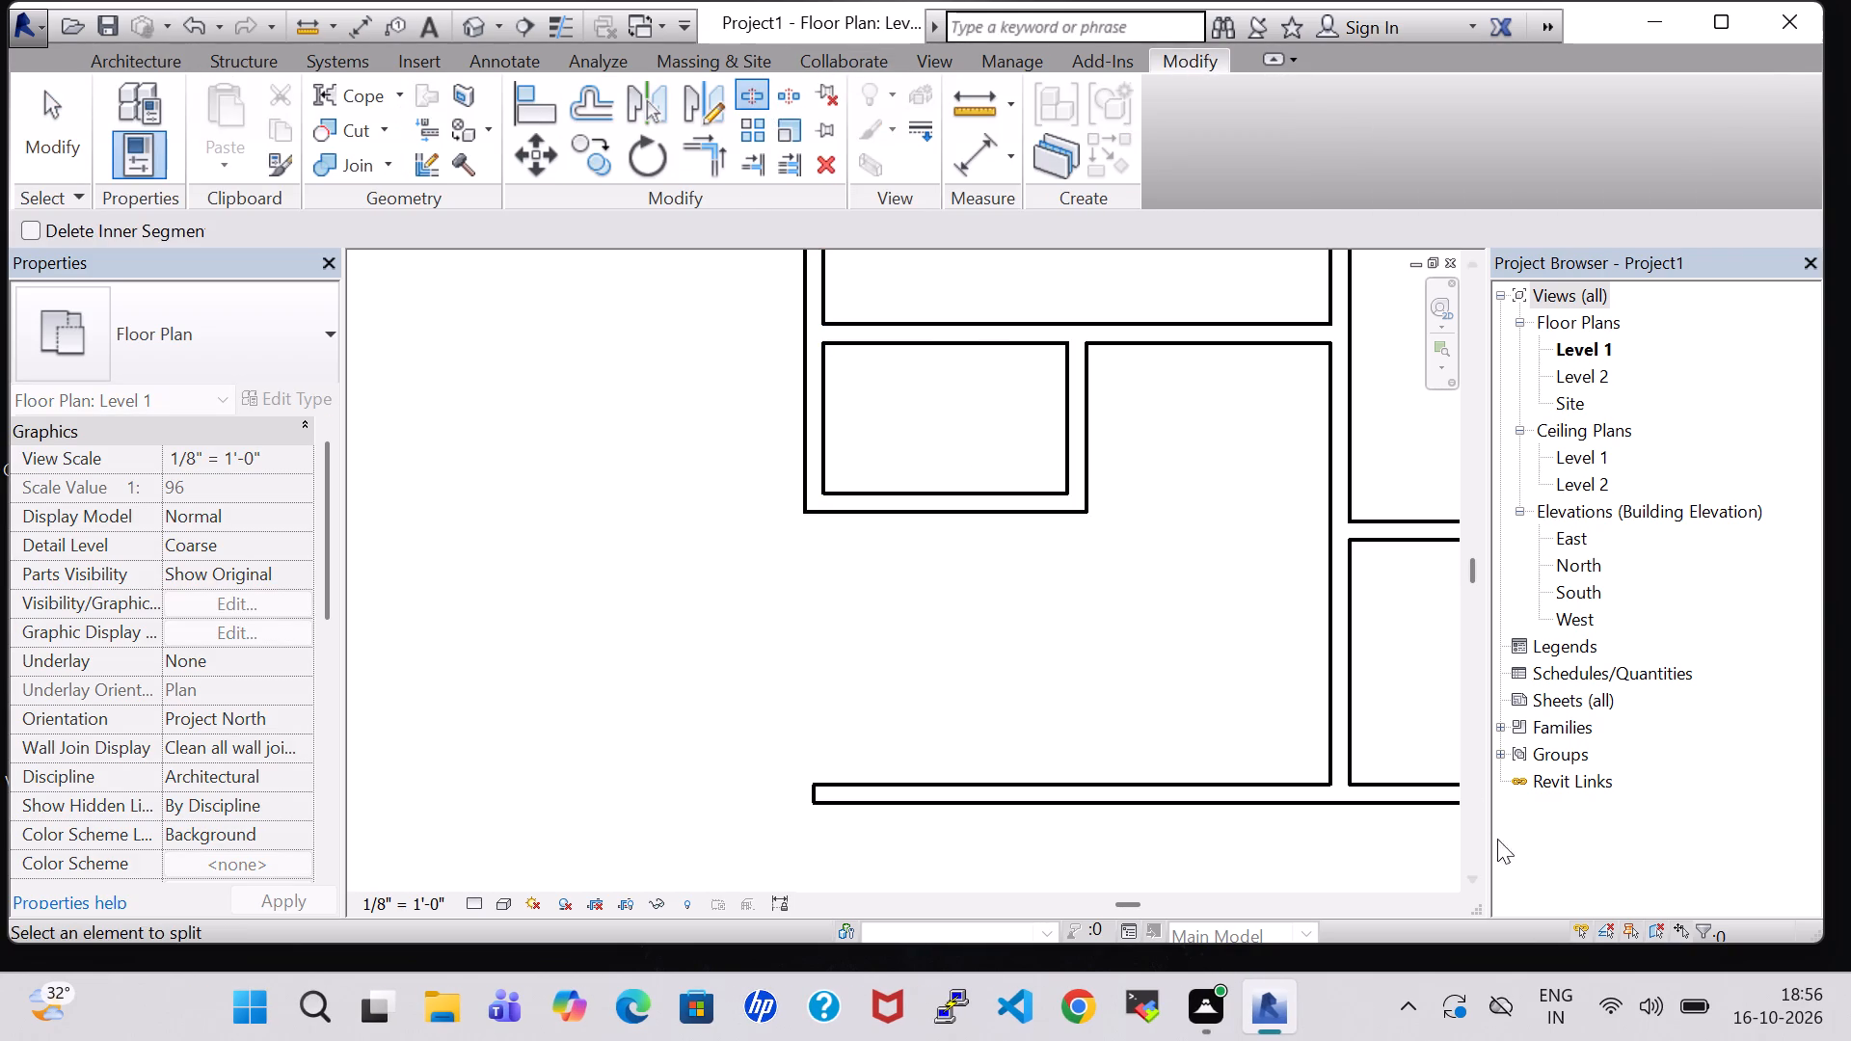
scroll(1525, 881, up, 2)
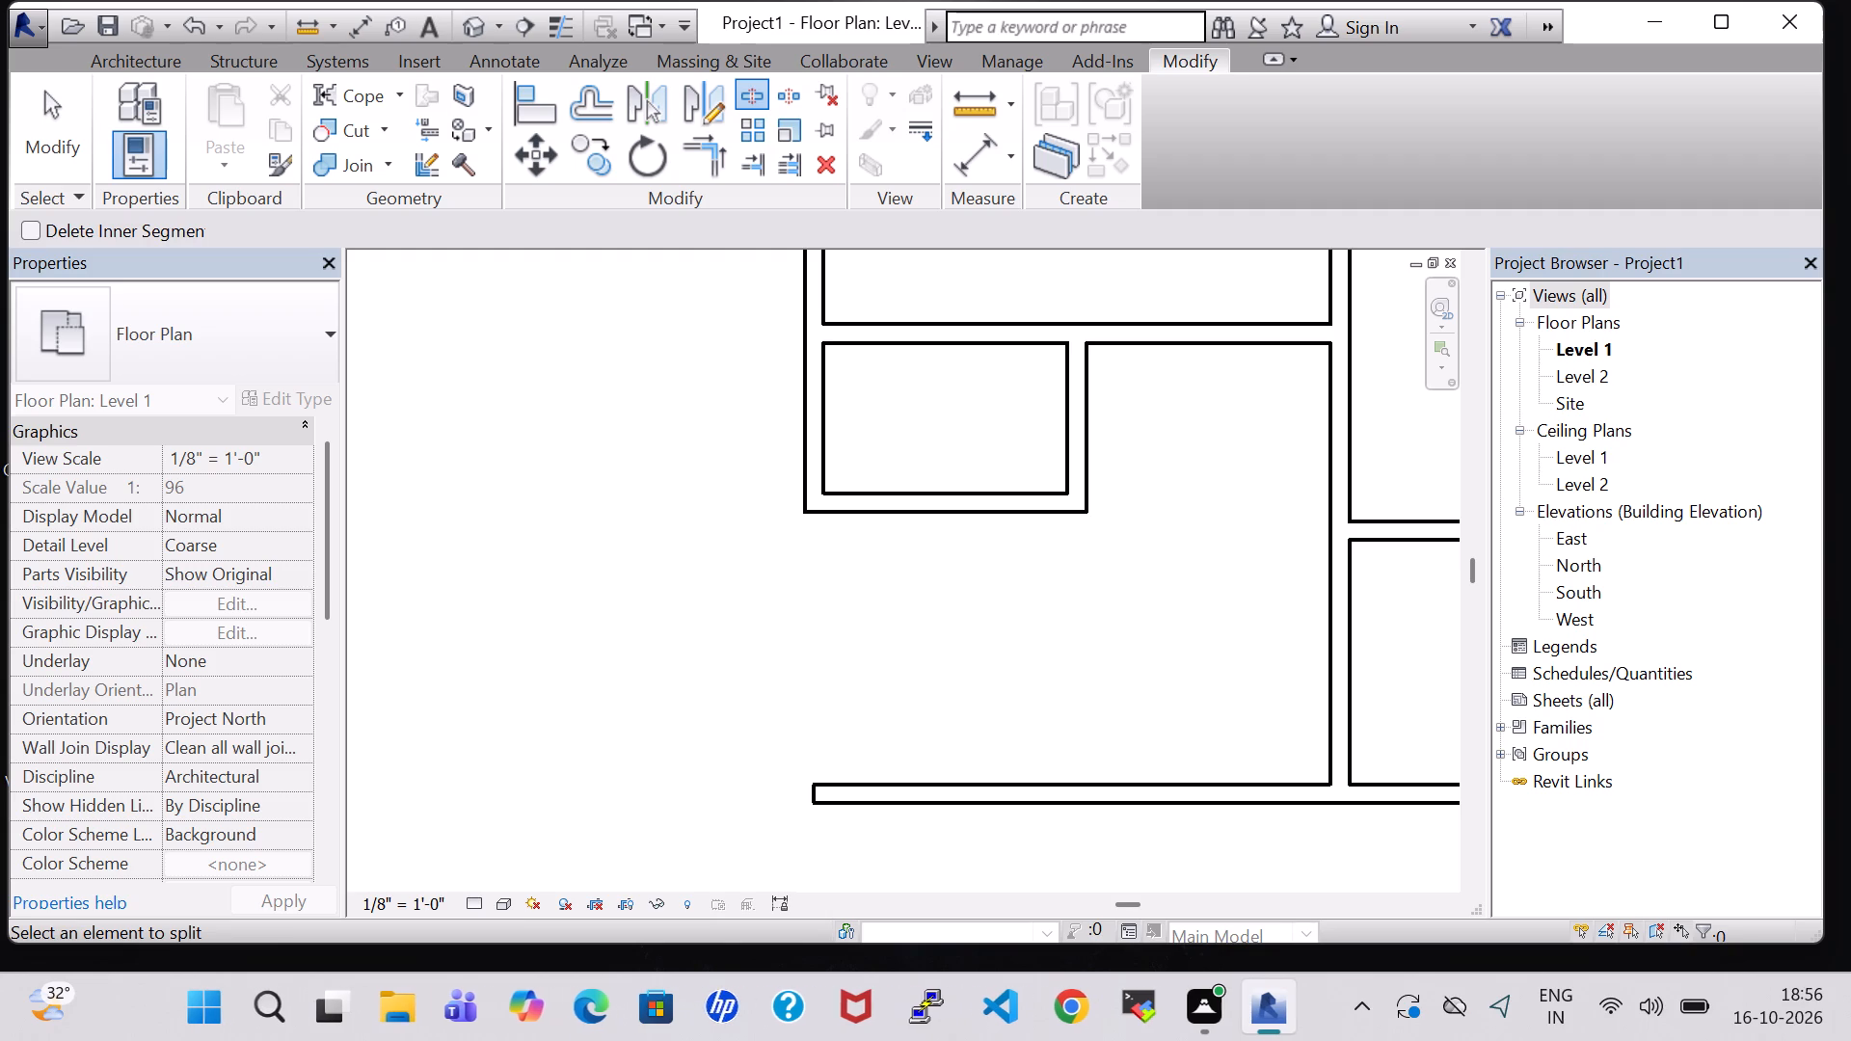
middle_drag(1414, 605, 1141, 561)
scroll(1083, 561, up, 1)
click(1070, 490)
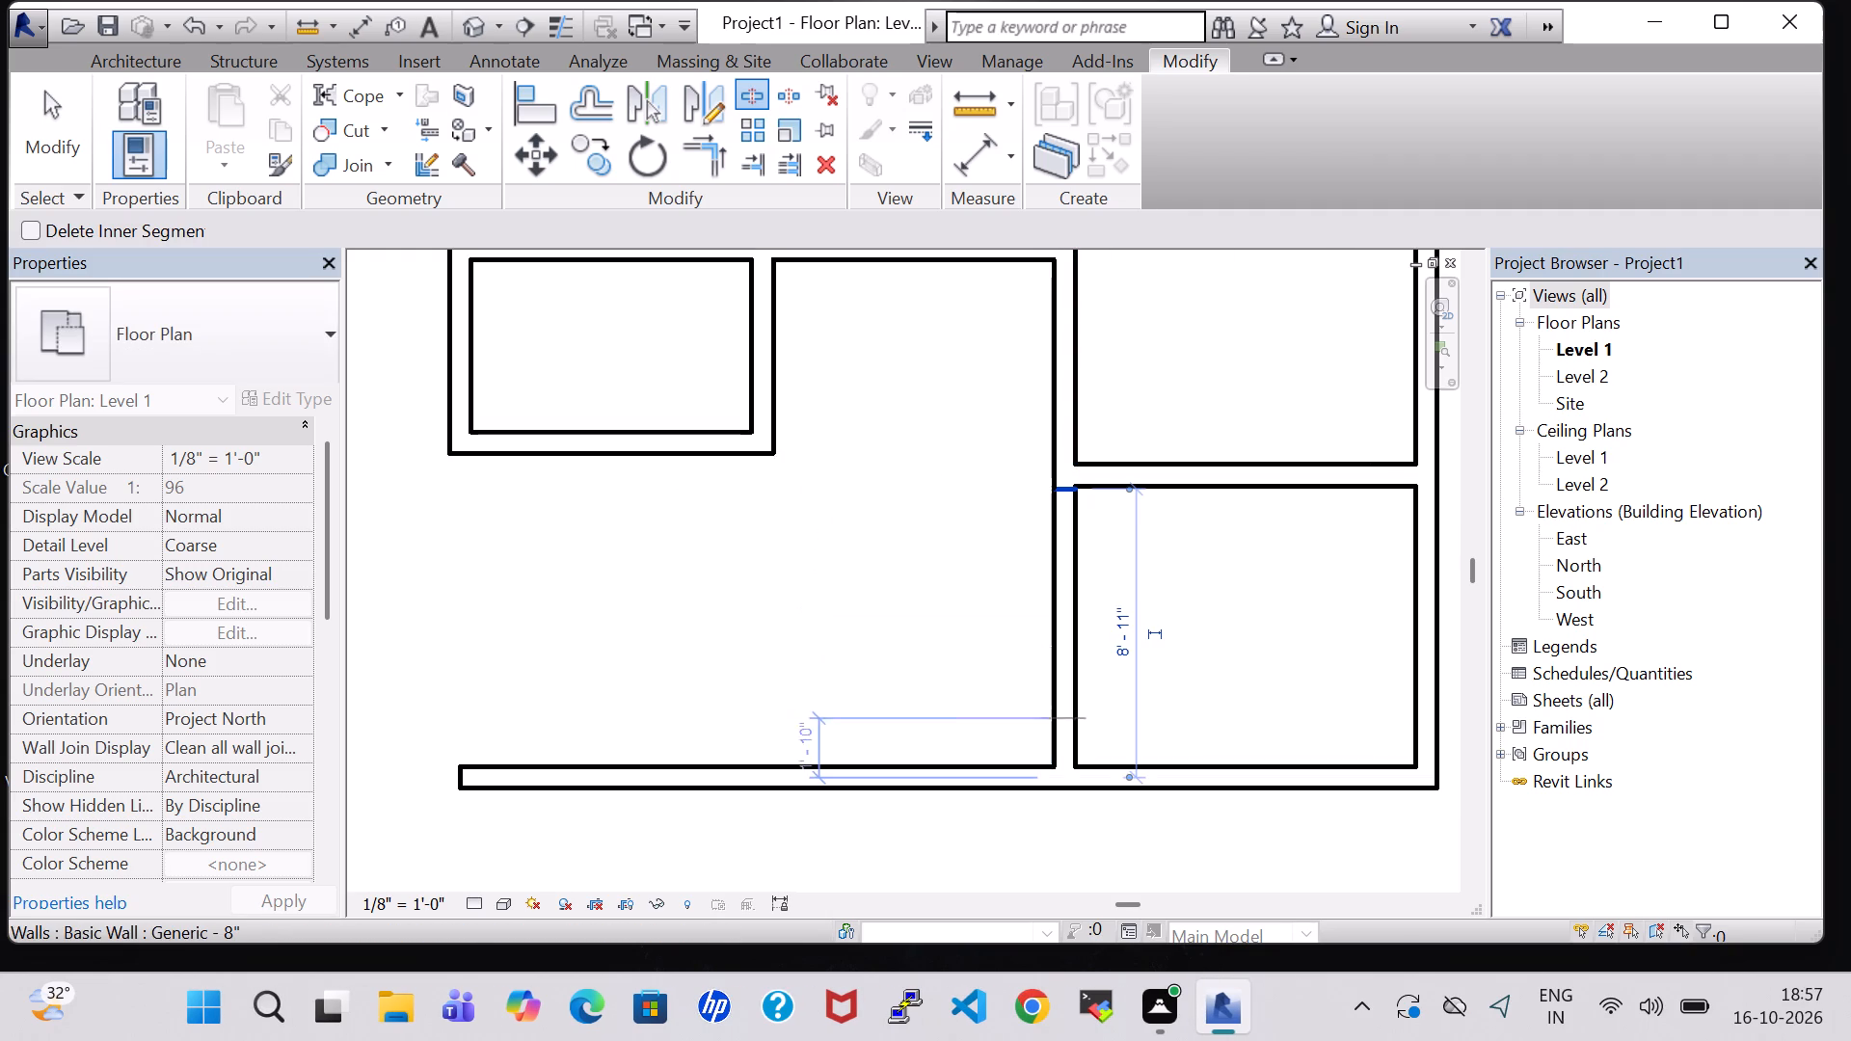
Split the long vertical partition at its south end, at the inner face of the south exterior wall.
scroll(1056, 760, up, 5)
click(1071, 770)
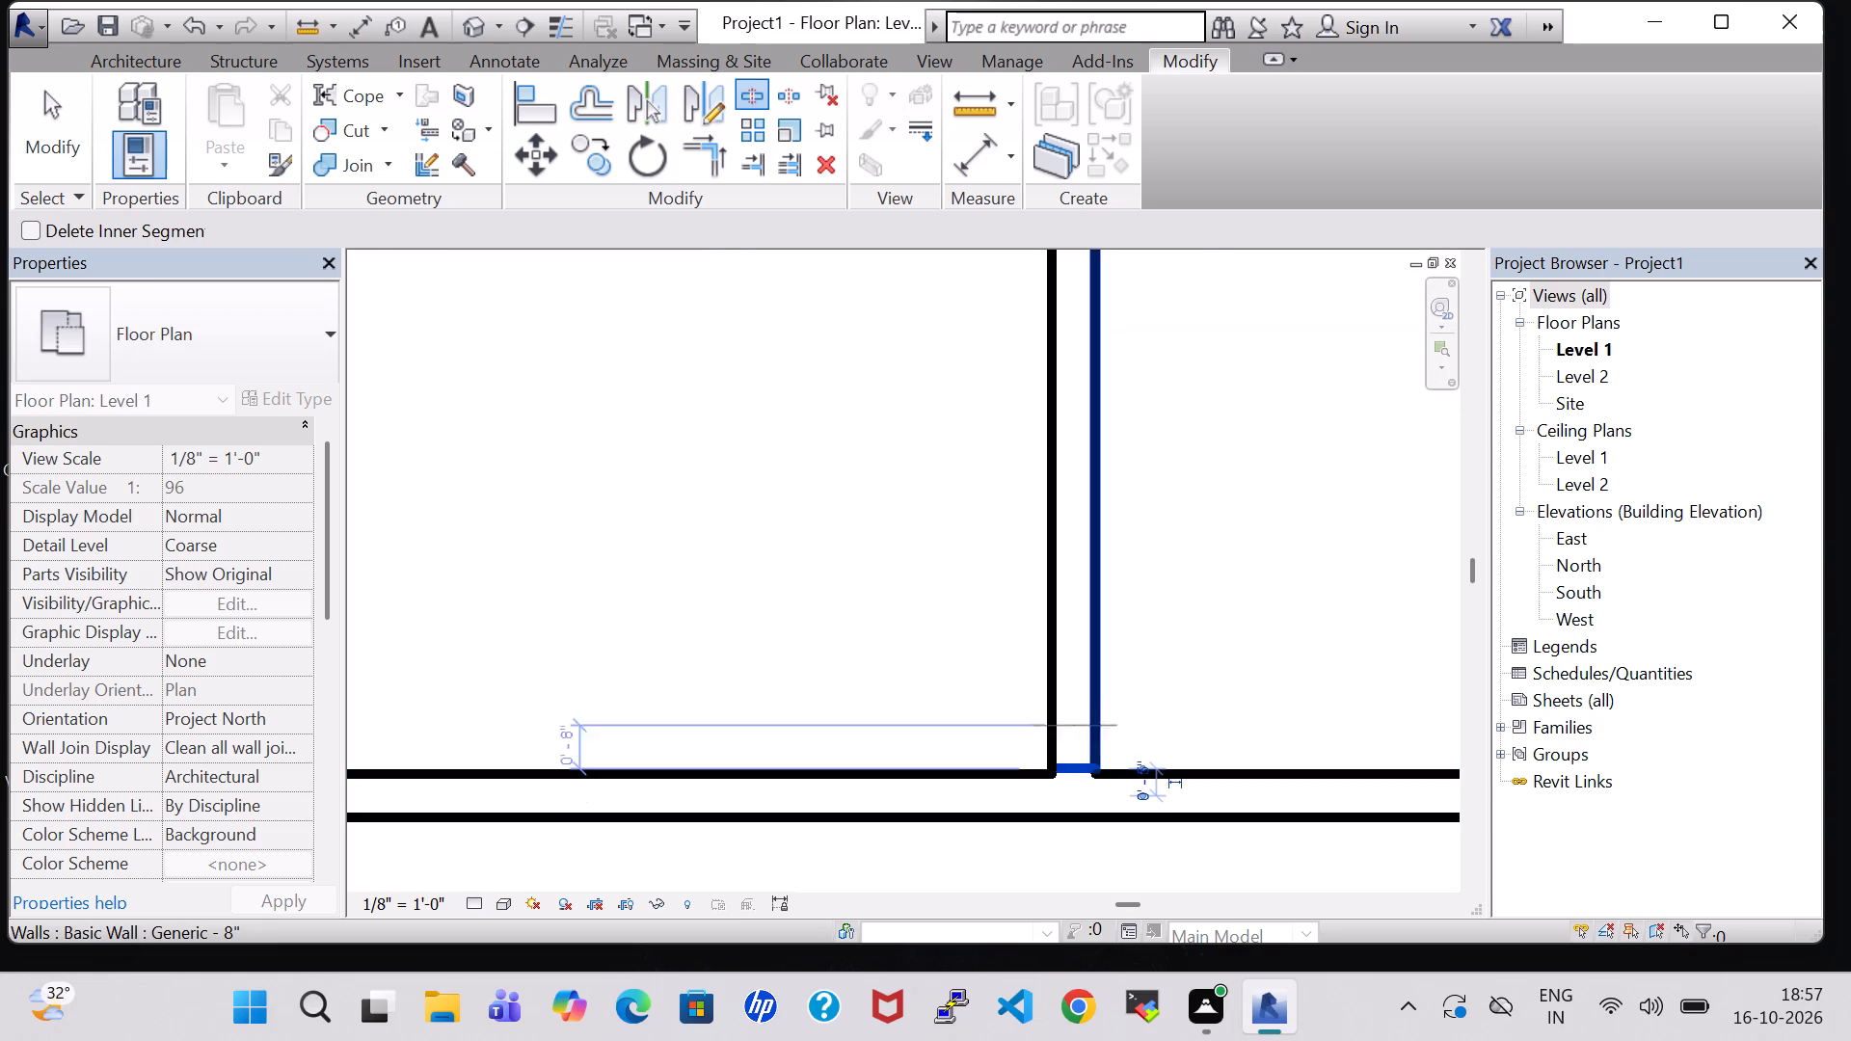
key(Escape)
key(Escape)
Delete the vertical partition segment west of the southeast room and the leftover stub at the south exterior wall.
click(1084, 667)
key(Delete)
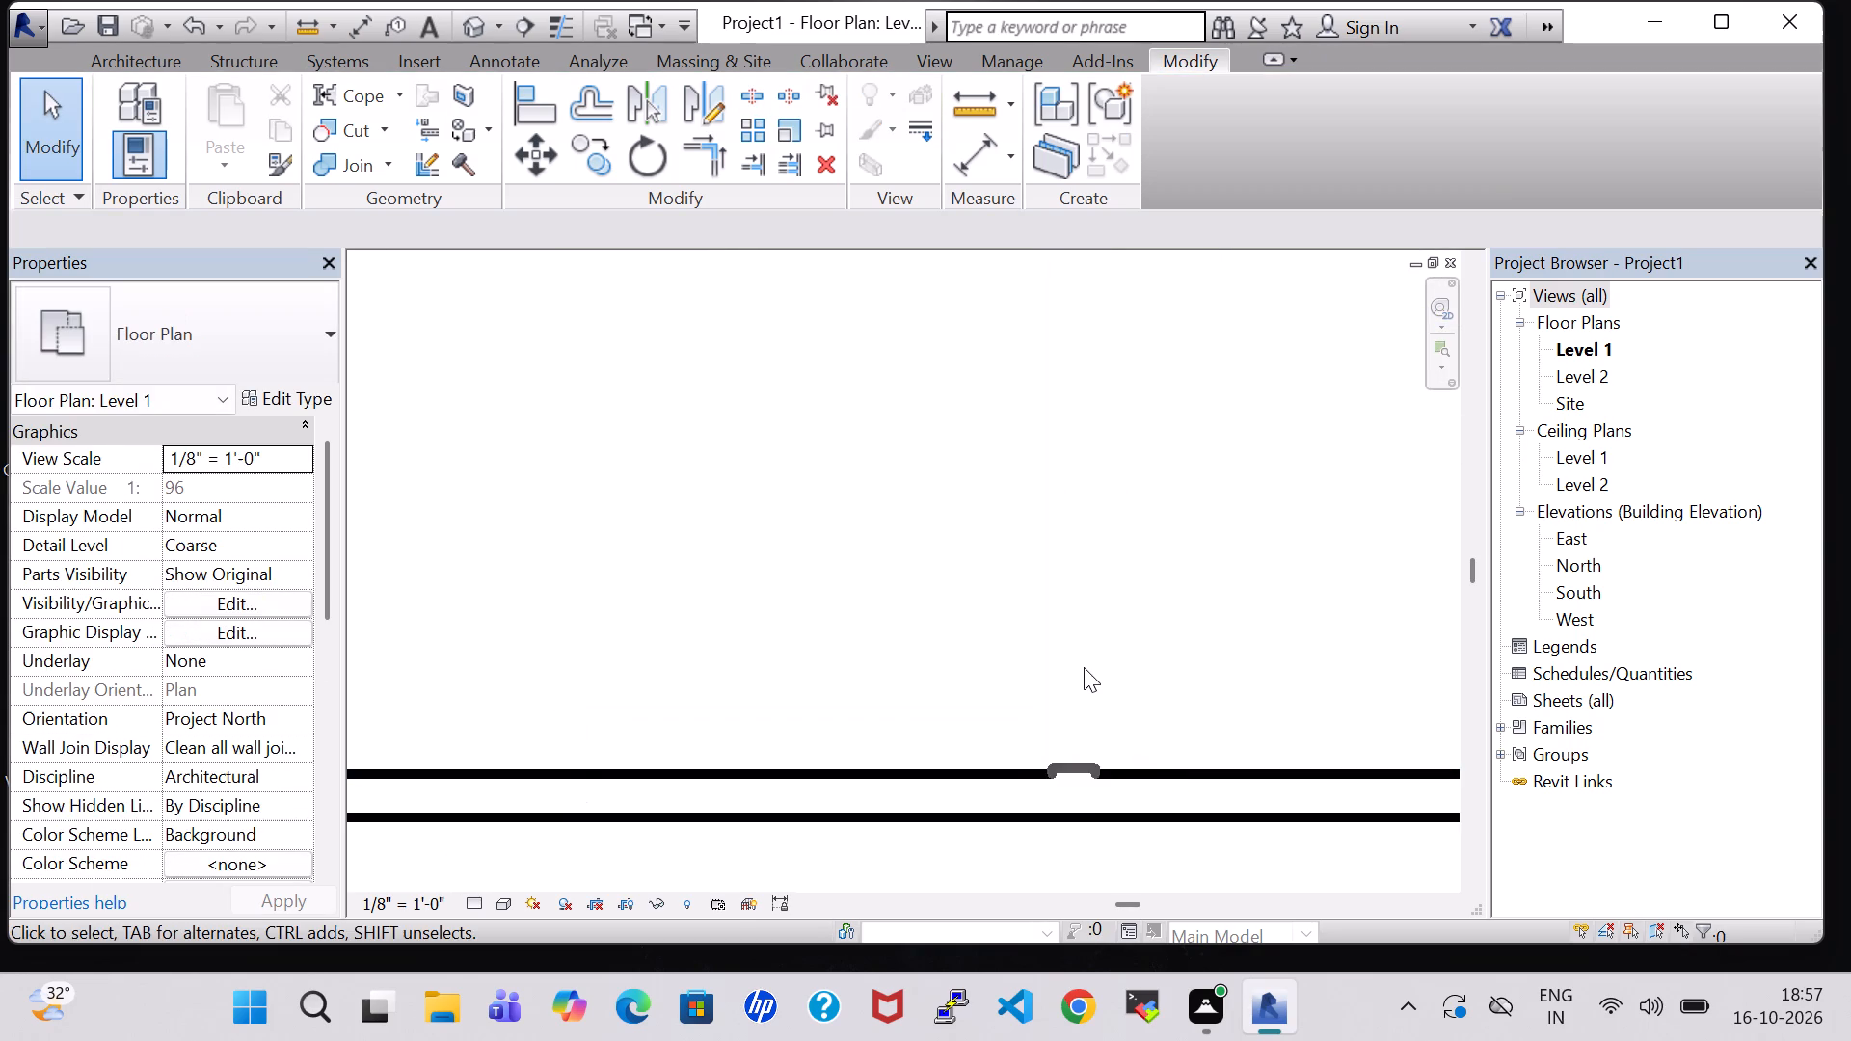
scroll(1084, 667, down, 2)
click(1073, 740)
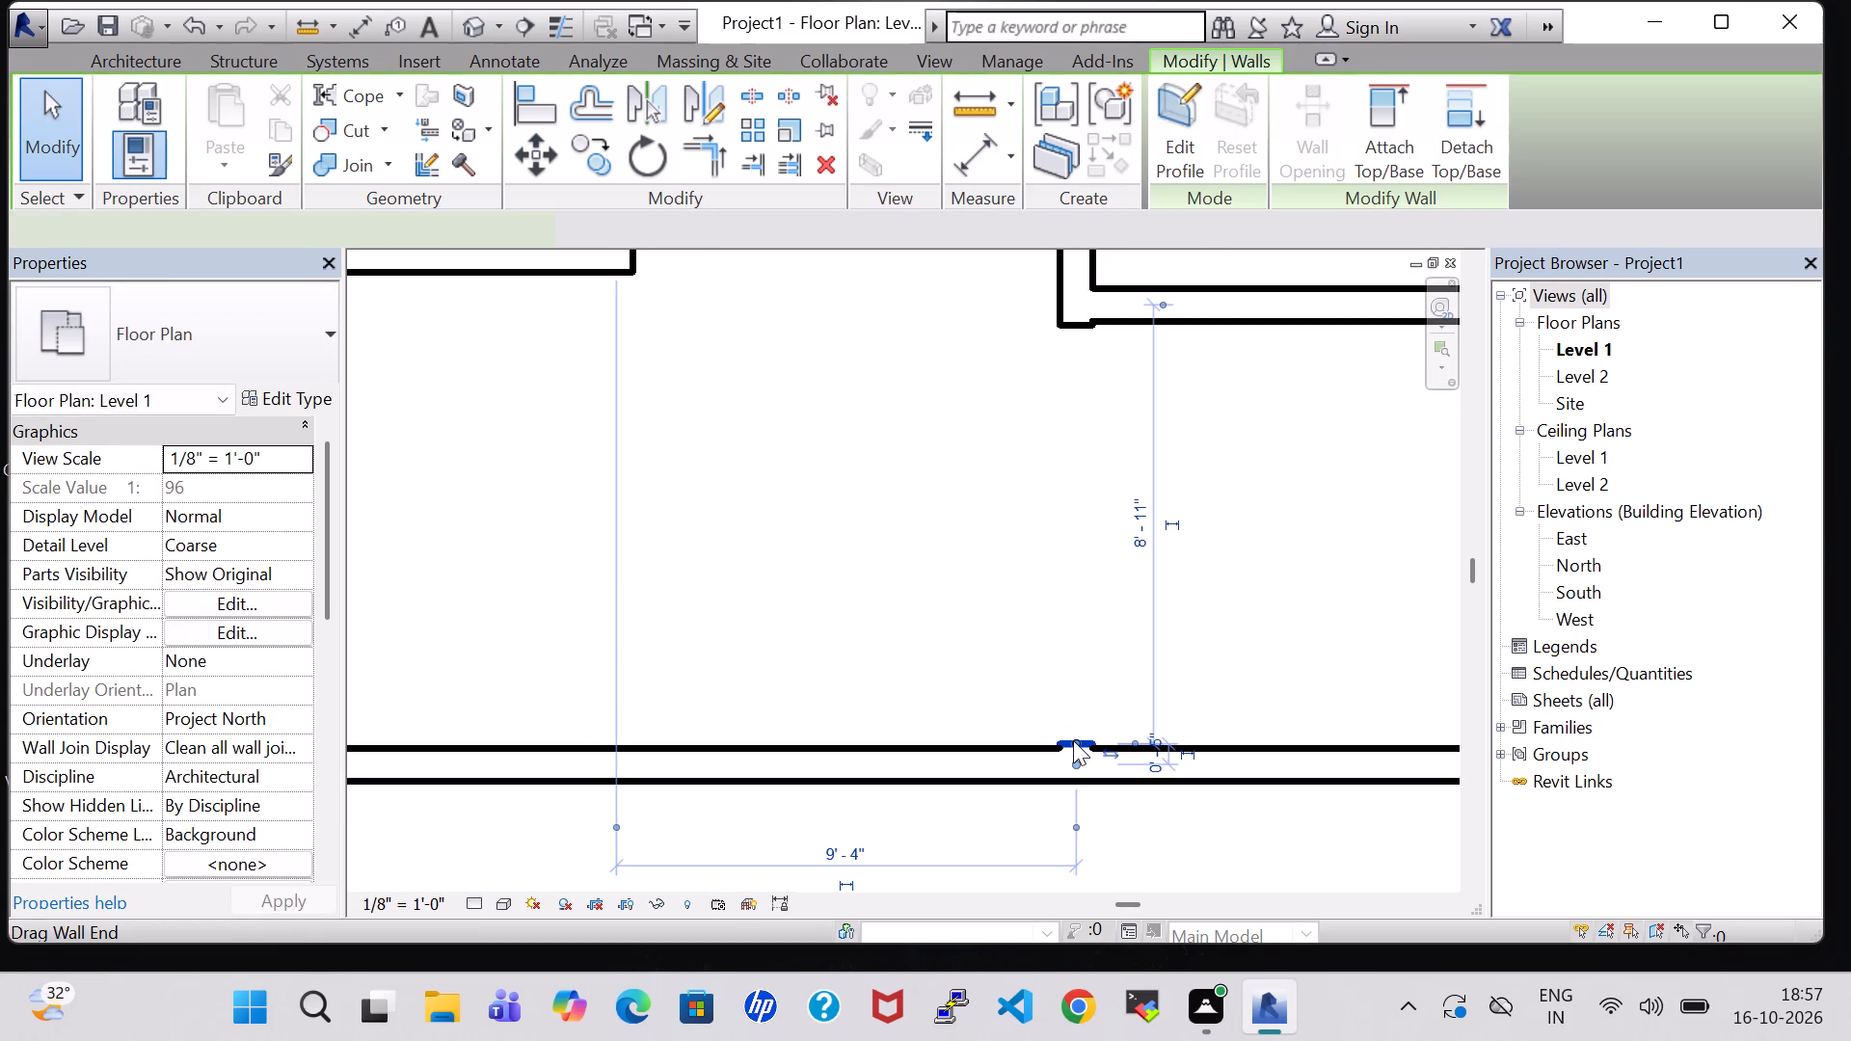
key(Delete)
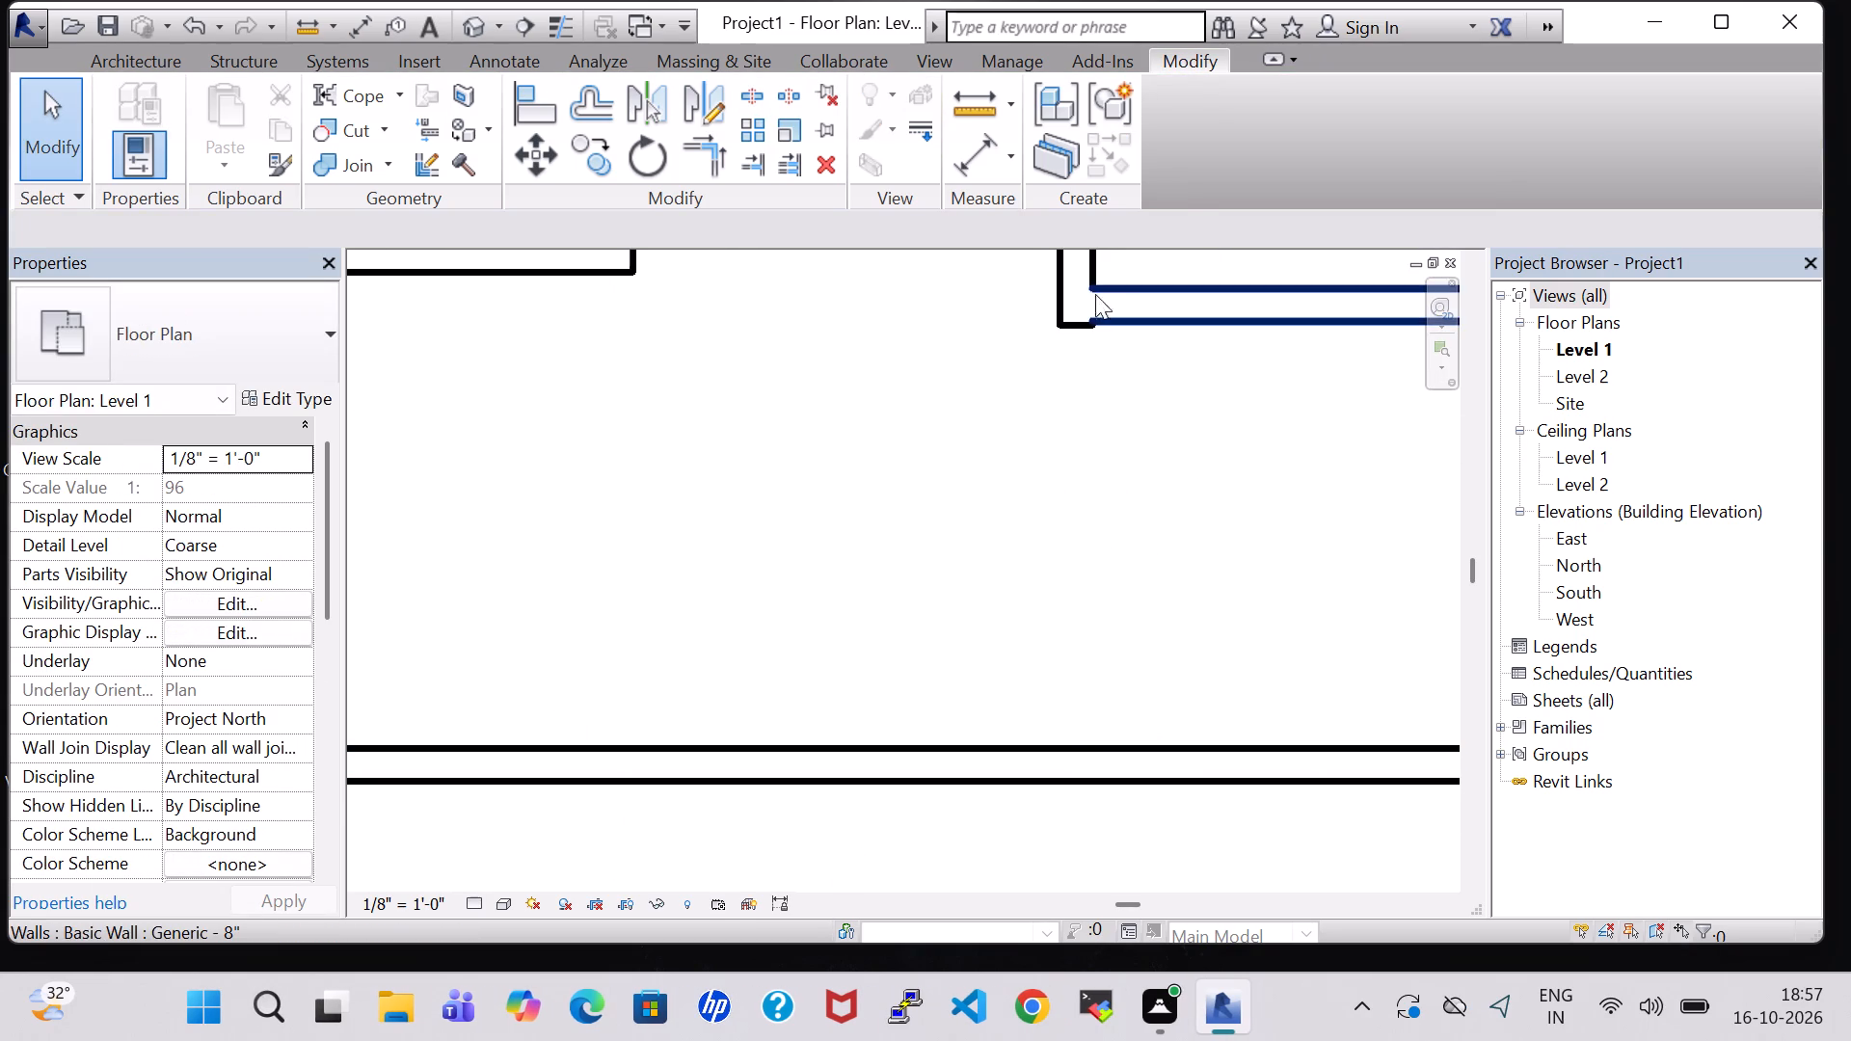
Nudge the remaining long vertical partition up so its end is flush with the south face of the adjoining horizontal wall.
click(1073, 315)
key(Up)
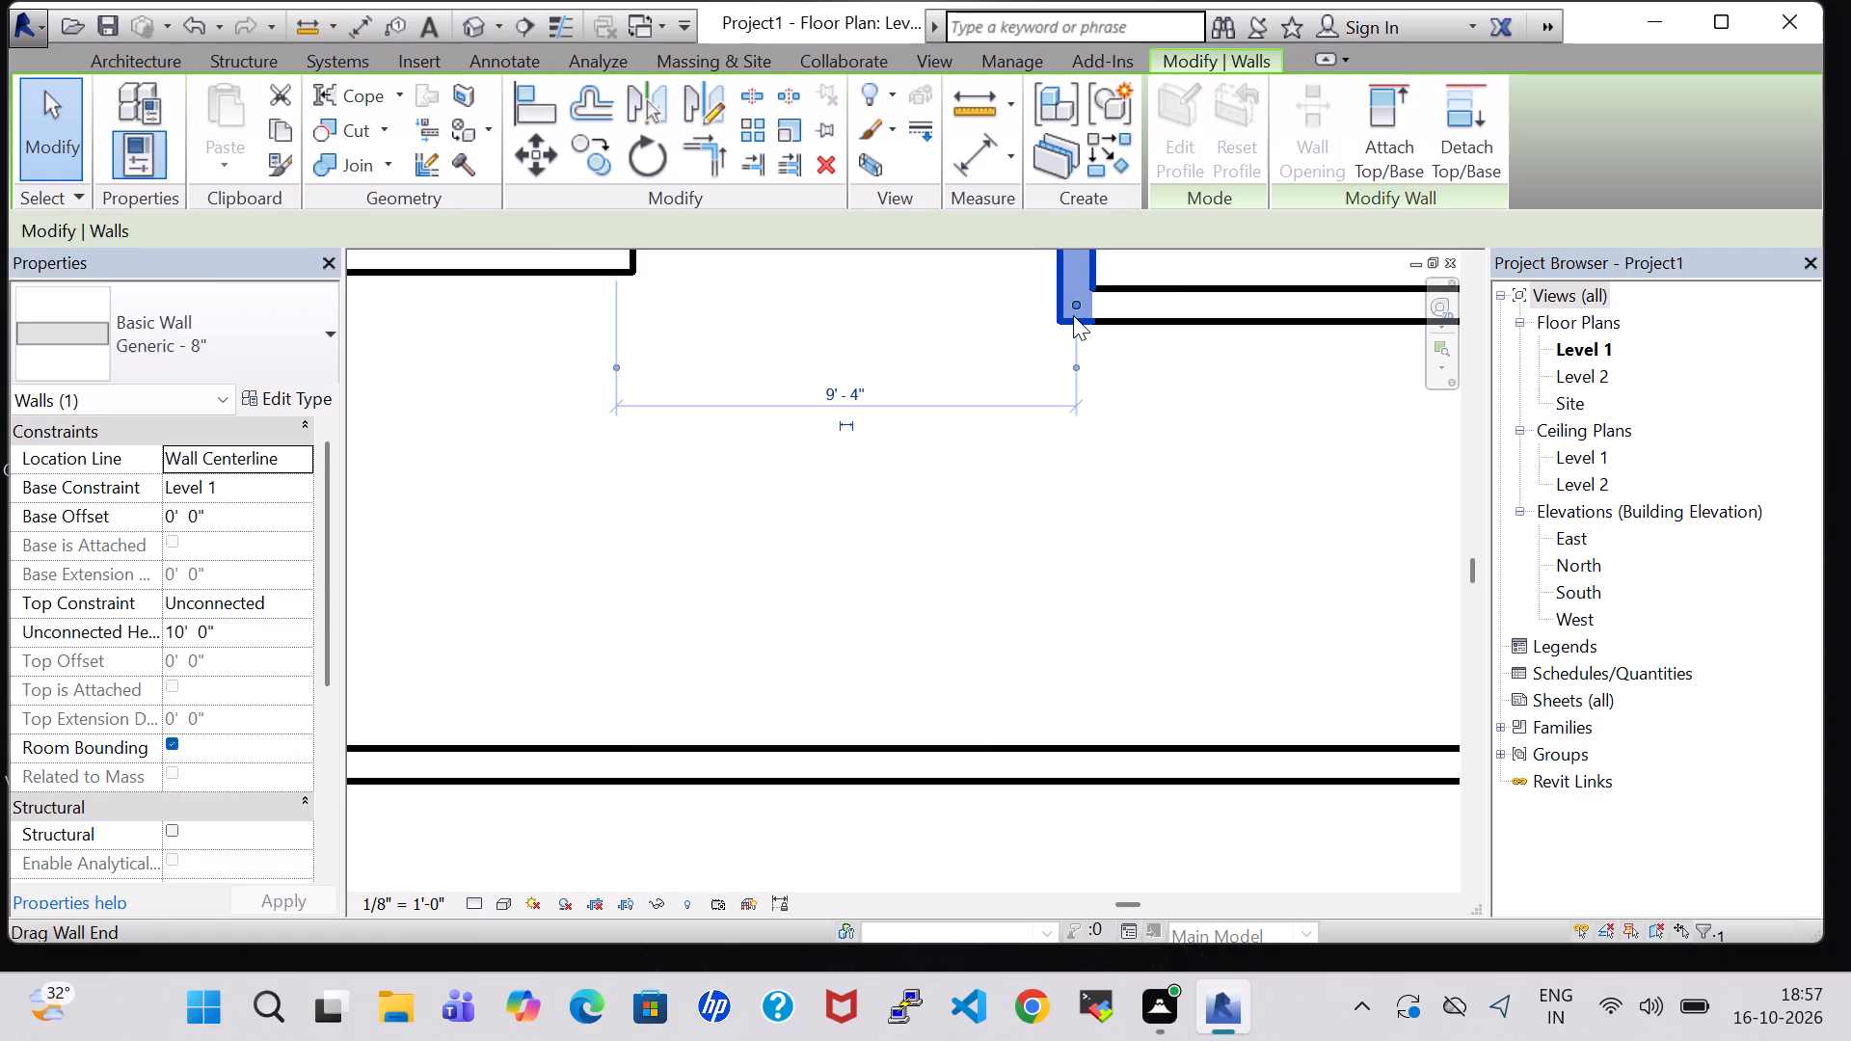
drag(1022, 447, 1024, 466)
scroll(1026, 466, down, 3)
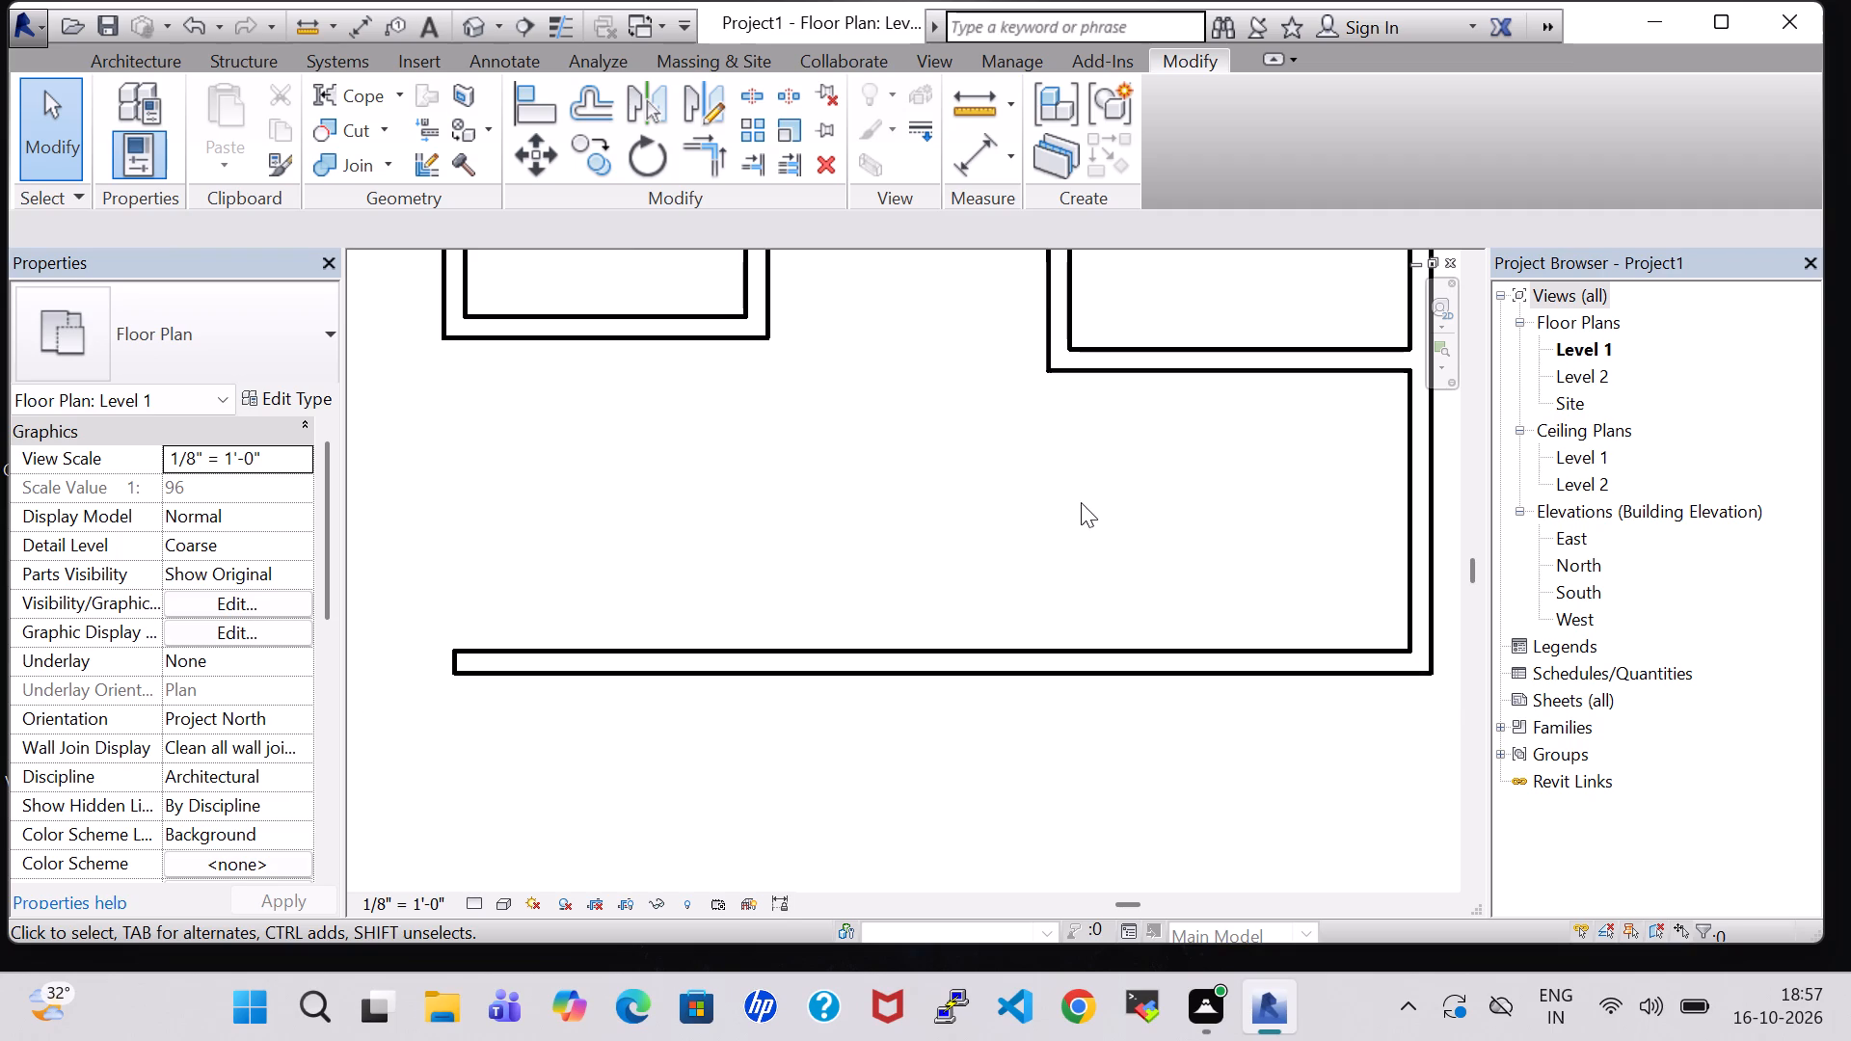
Draw a horizontal Generic - 8" wall about 2'-10" north of the south exterior wall, from the east exterior wall to the vertical partition's line.
click(117, 58)
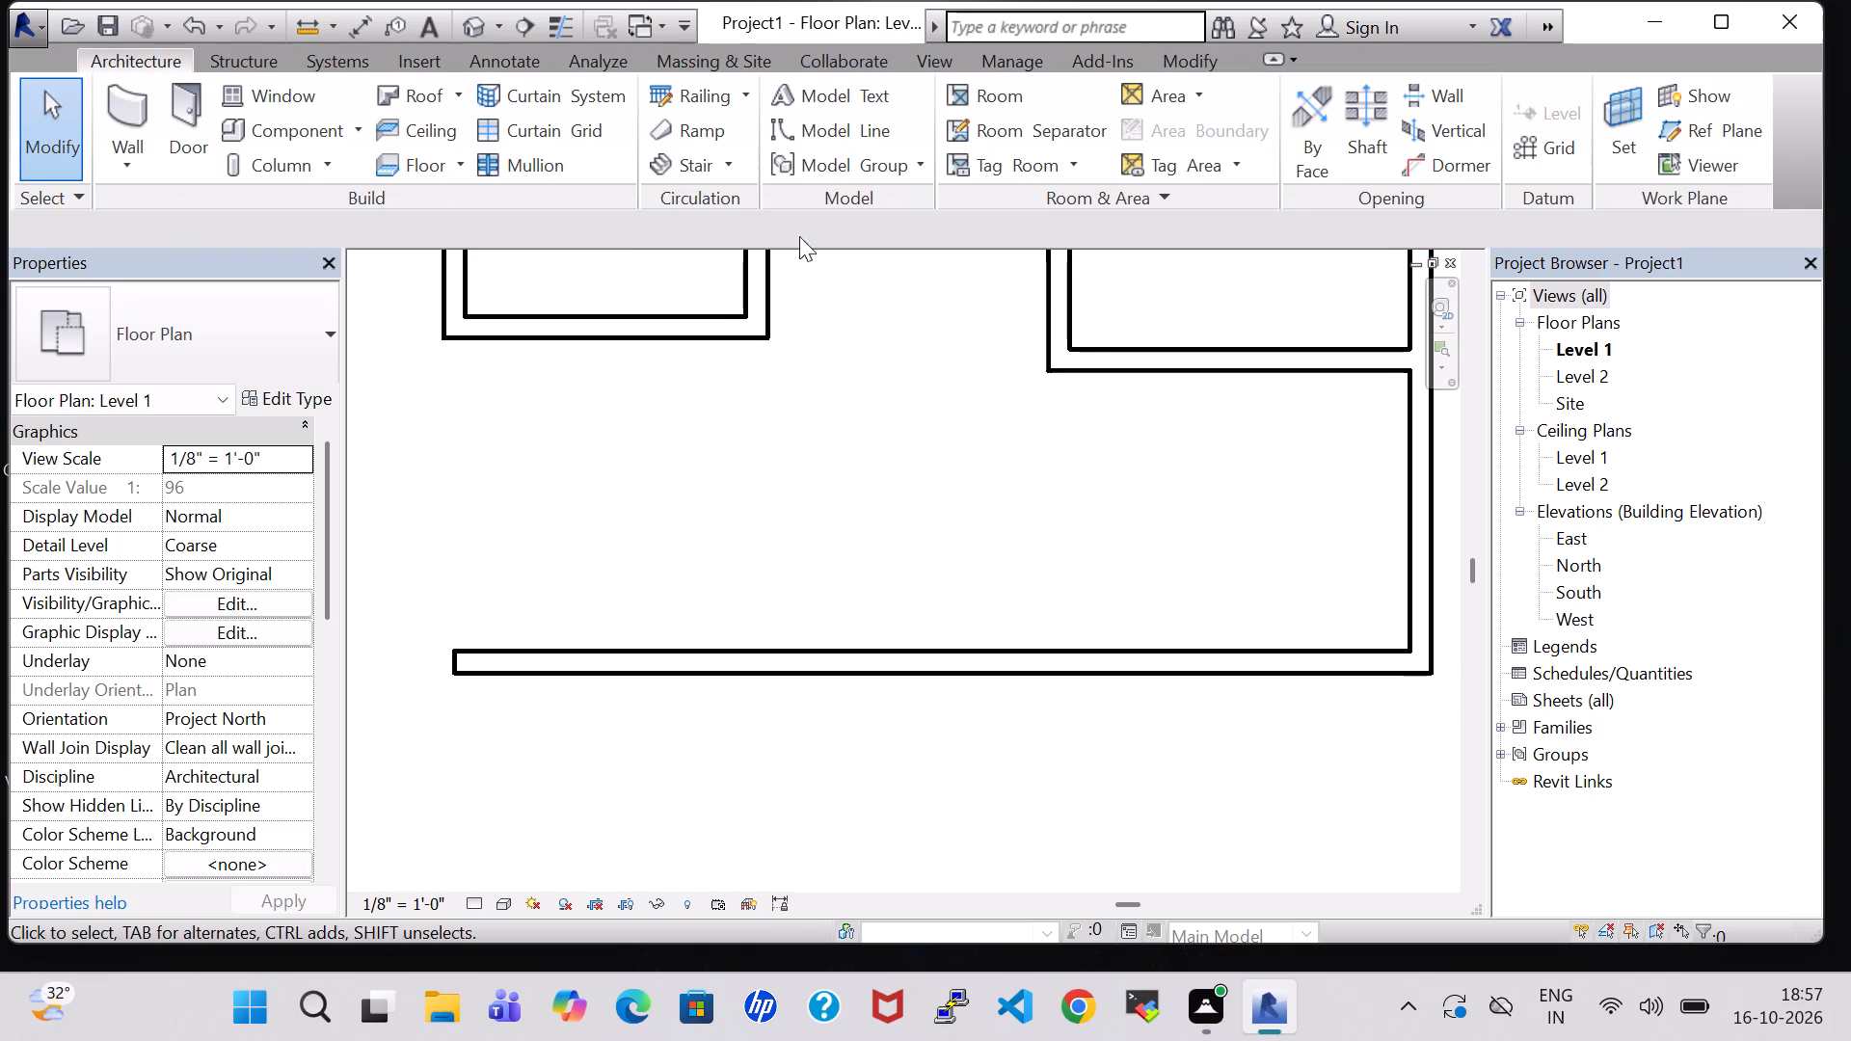
click(119, 86)
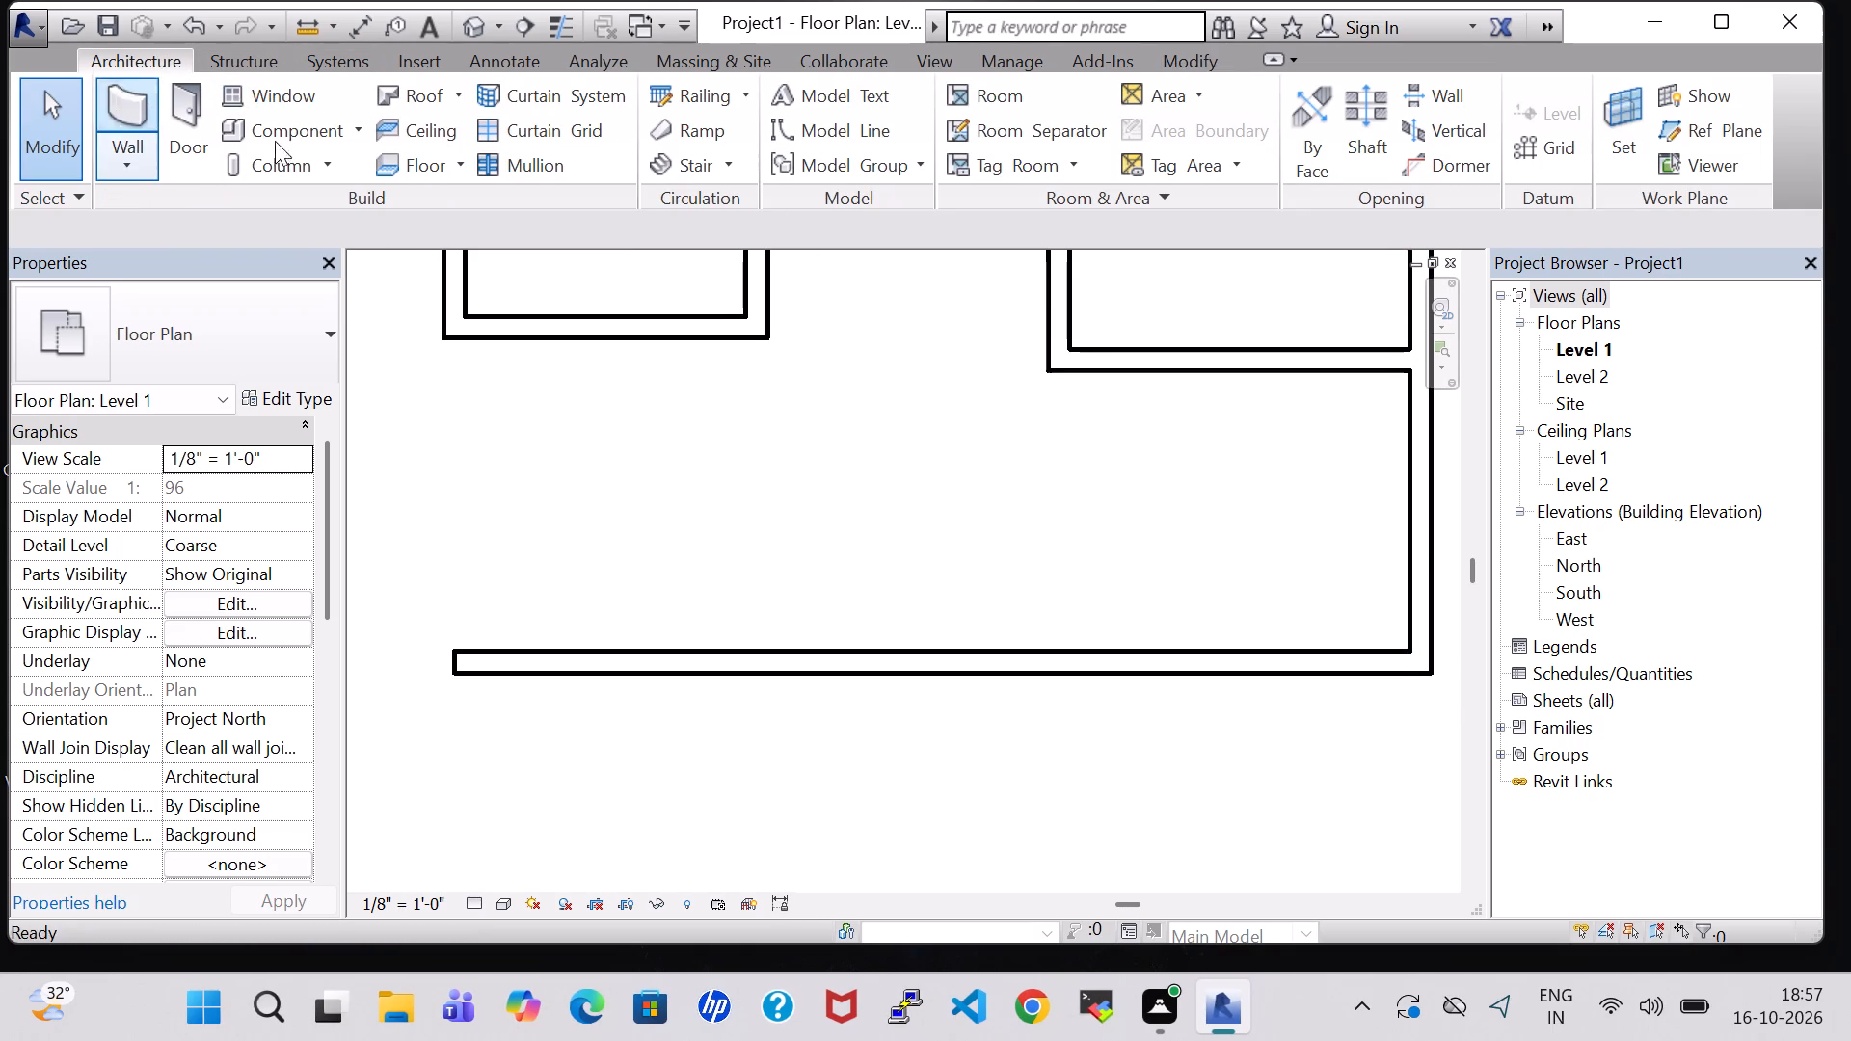
click(1419, 571)
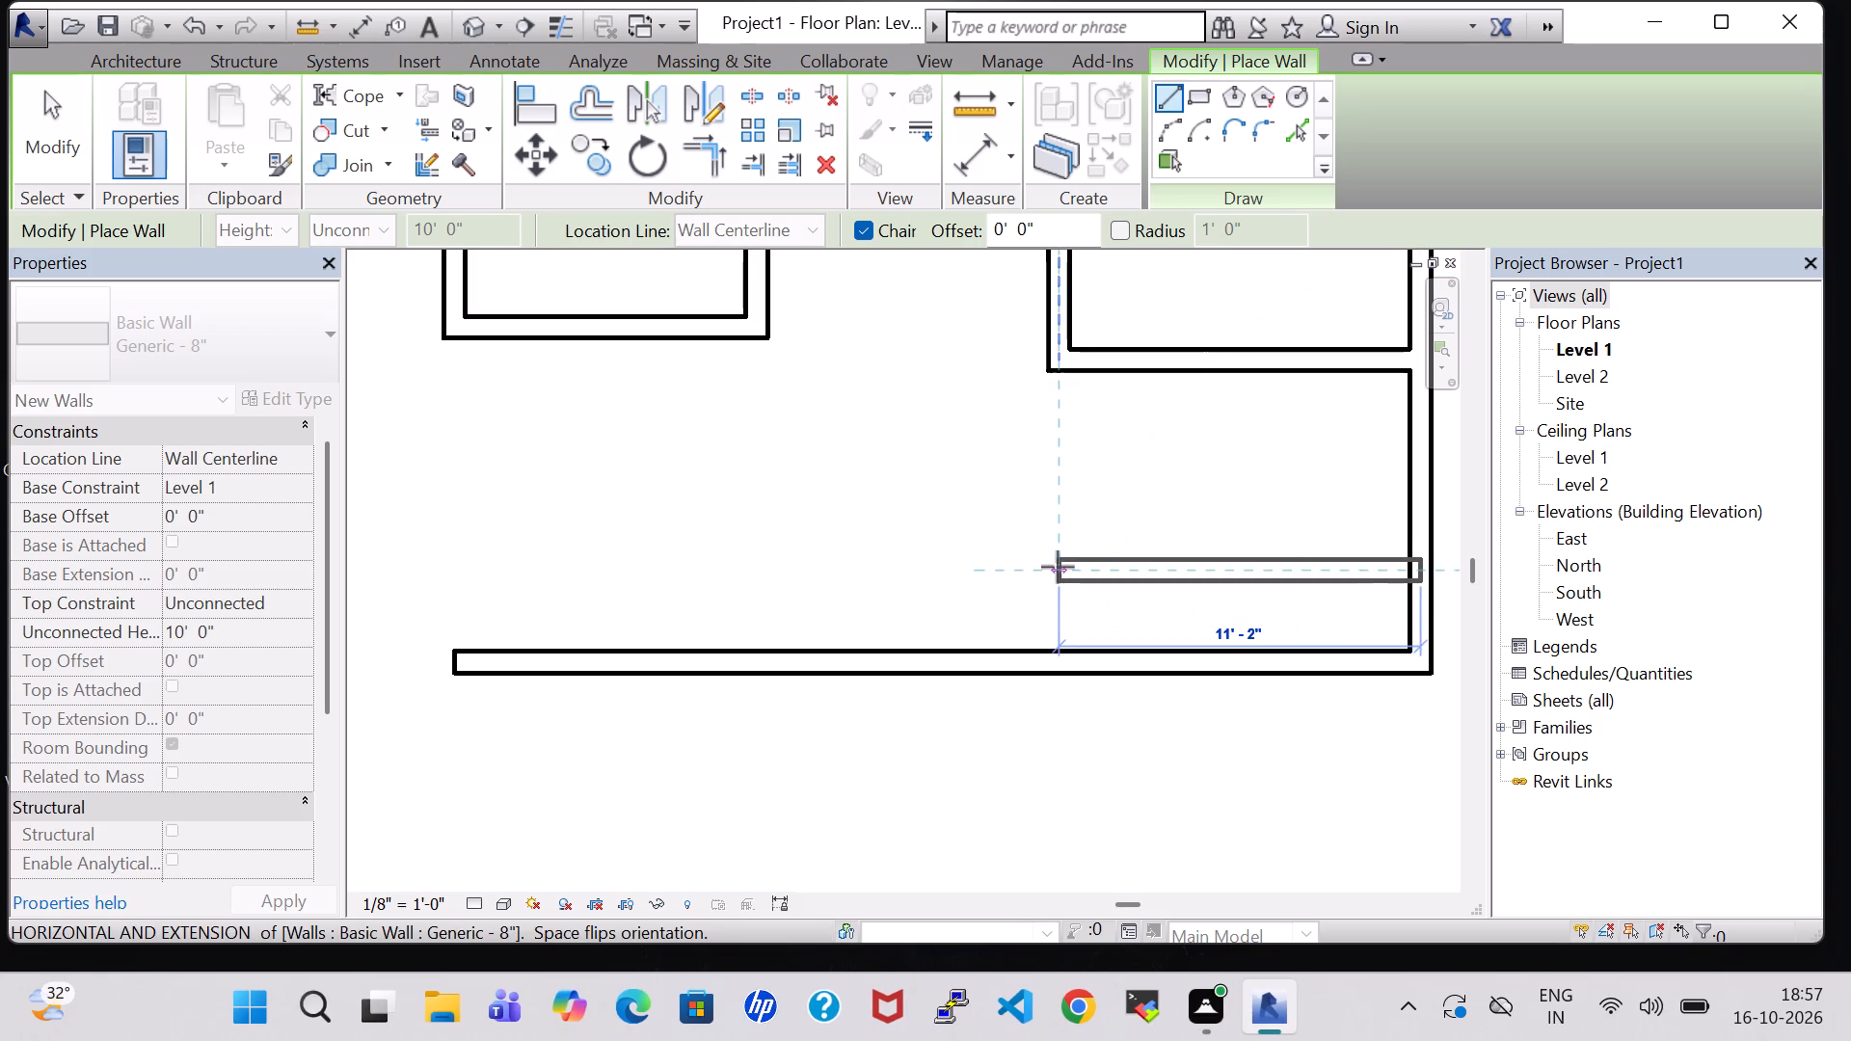
scroll(1049, 567, up, 1)
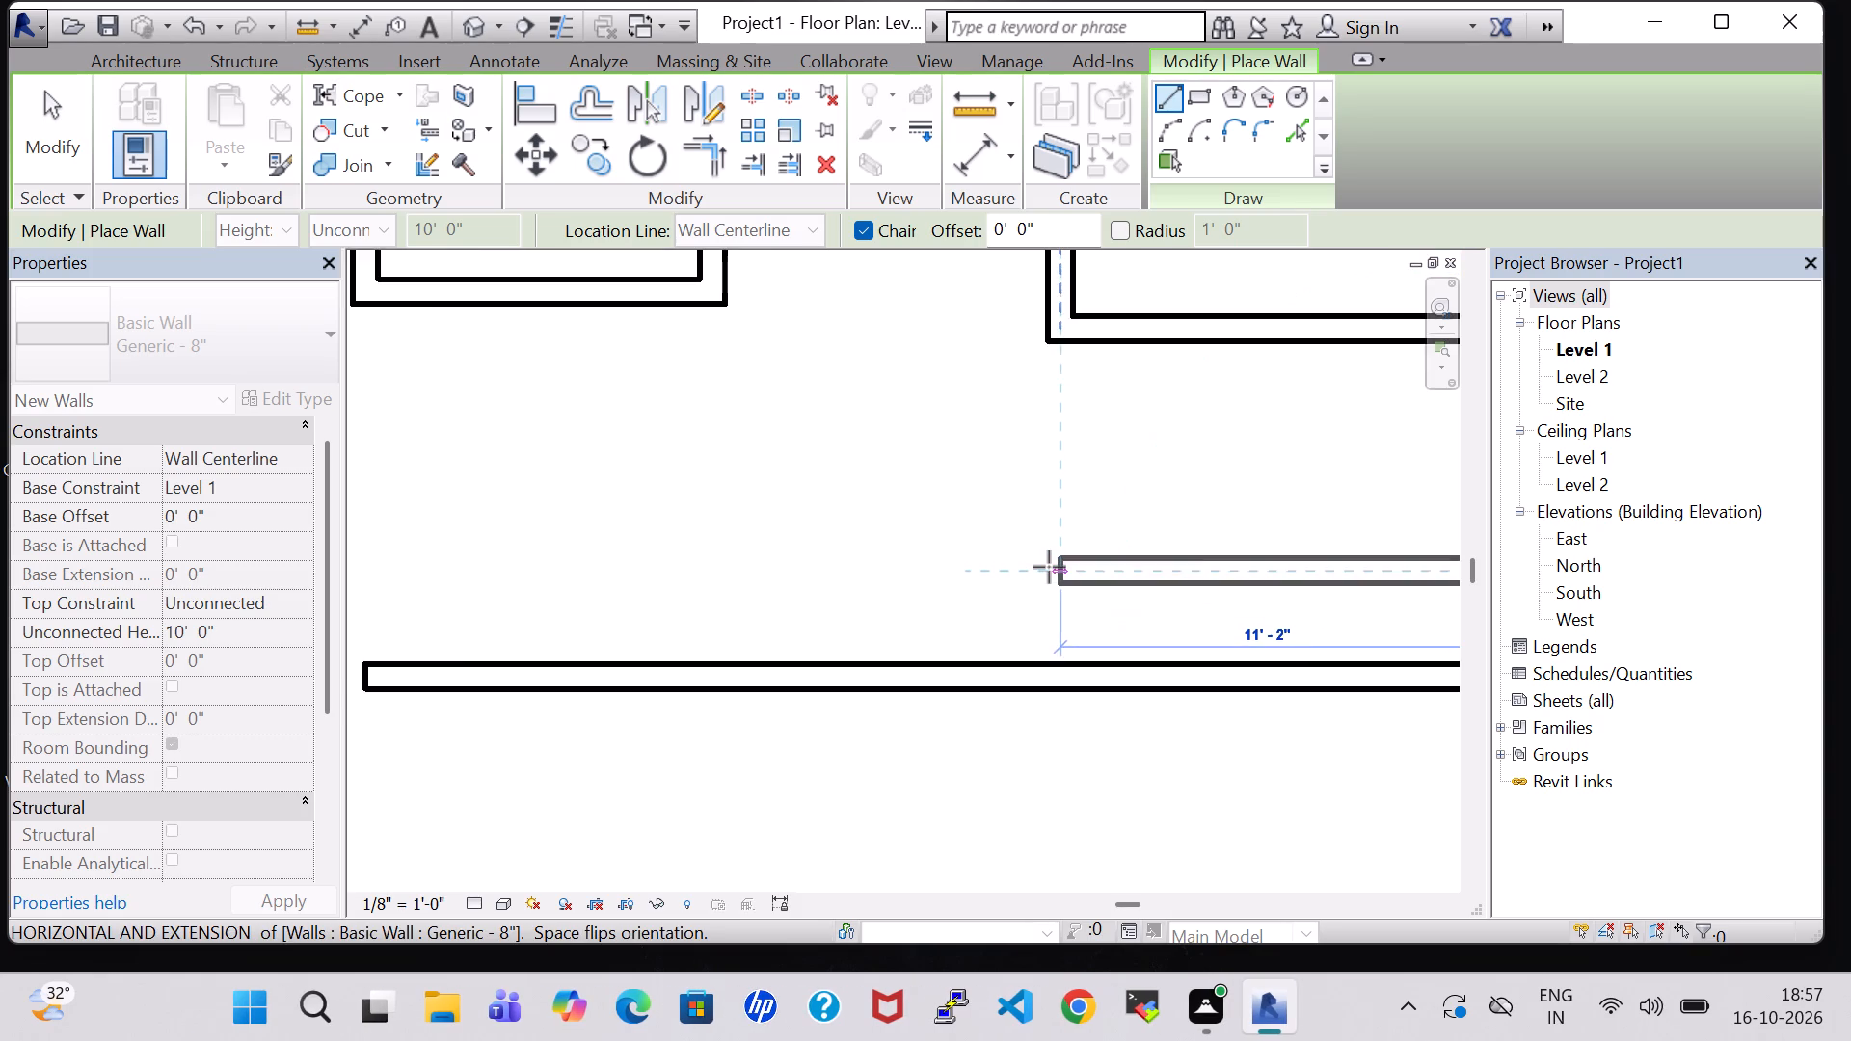
scroll(1049, 567, up, 1)
click(1044, 567)
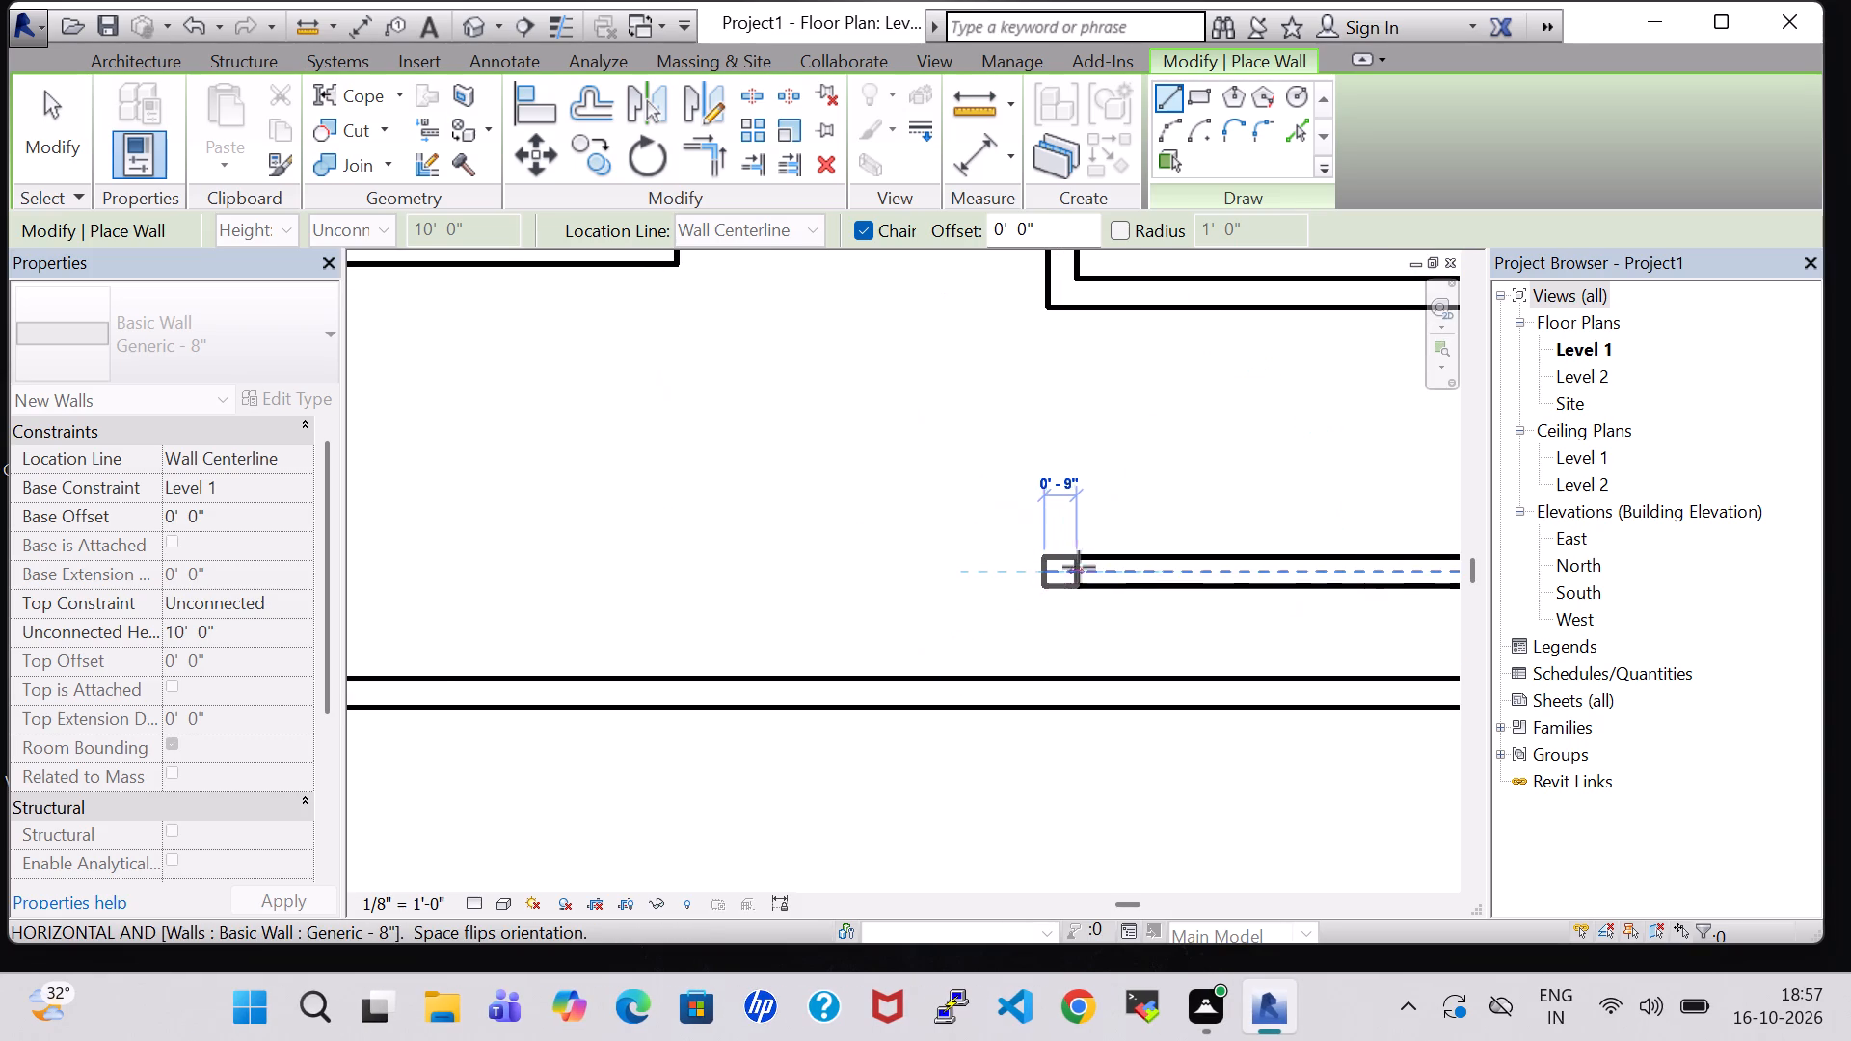
key(Escape)
key(Escape)
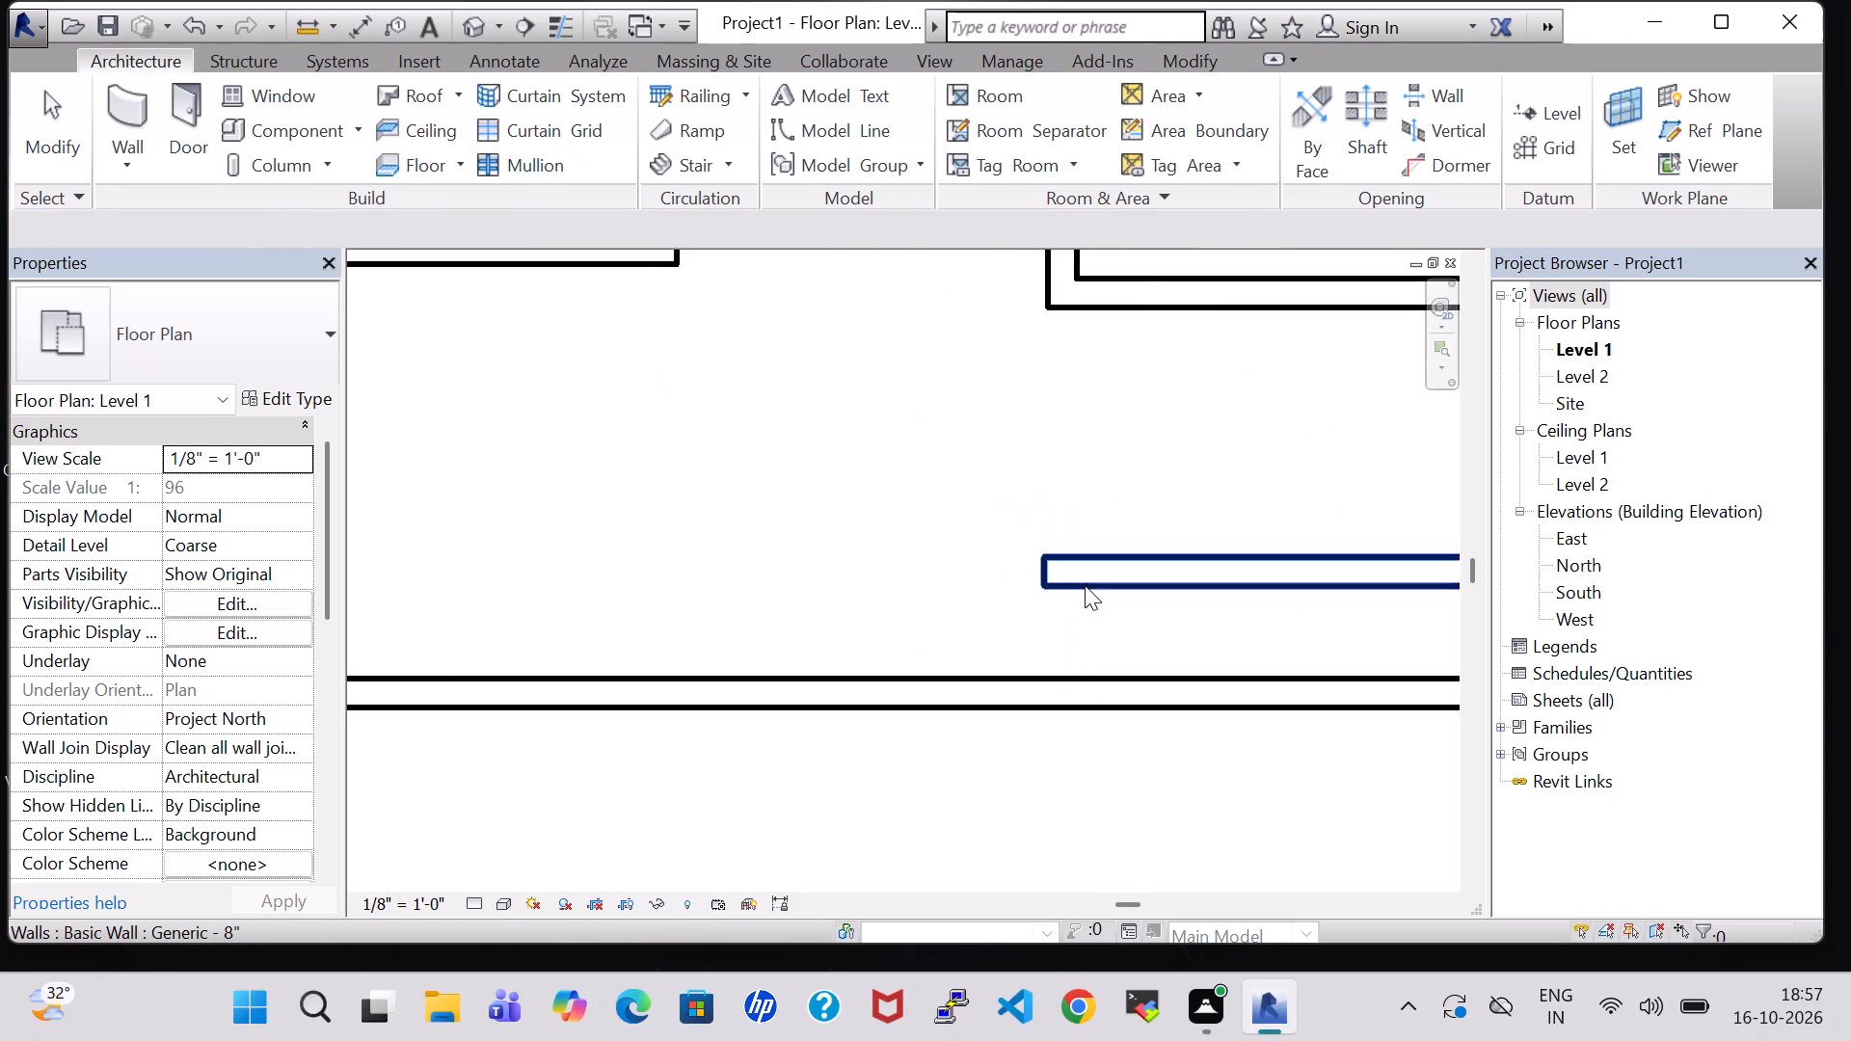
scroll(1085, 585, down, 3)
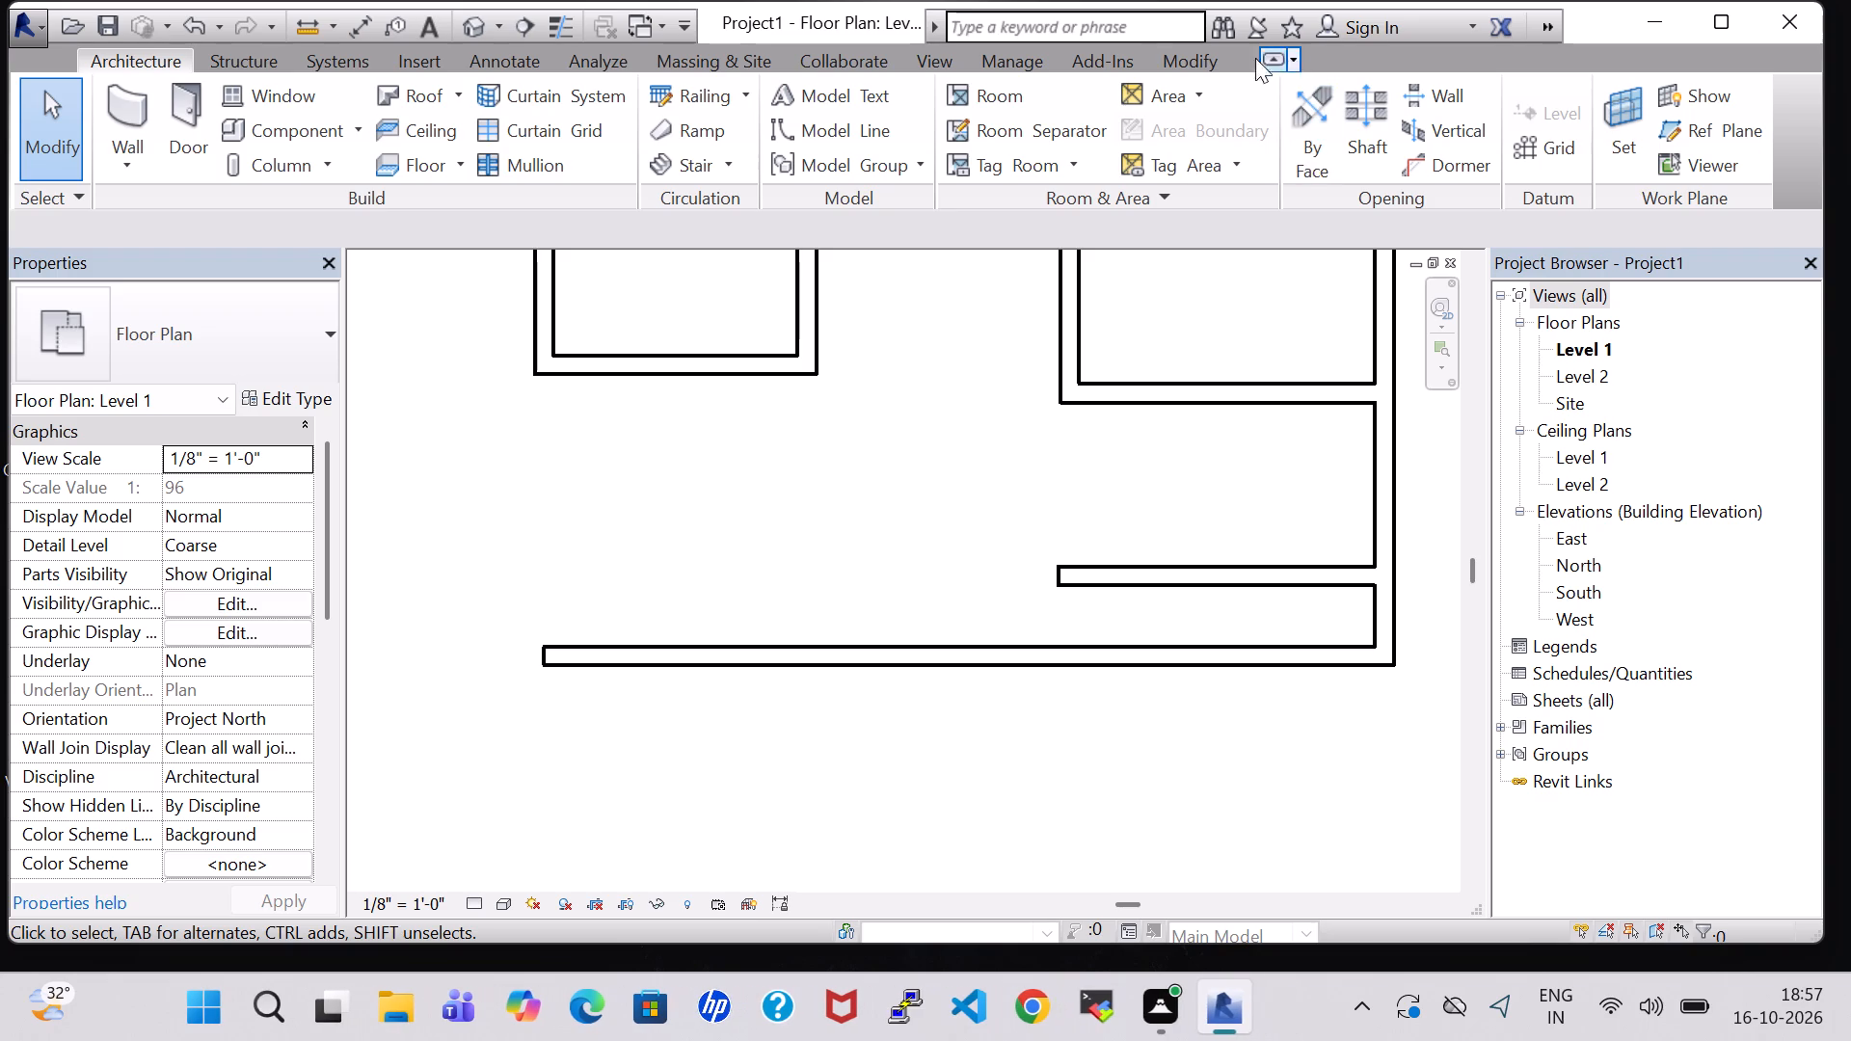
Split the east exterior wall at the new horizontal wall's south face, about 2'-5" from the south exterior wall.
click(1204, 58)
click(758, 81)
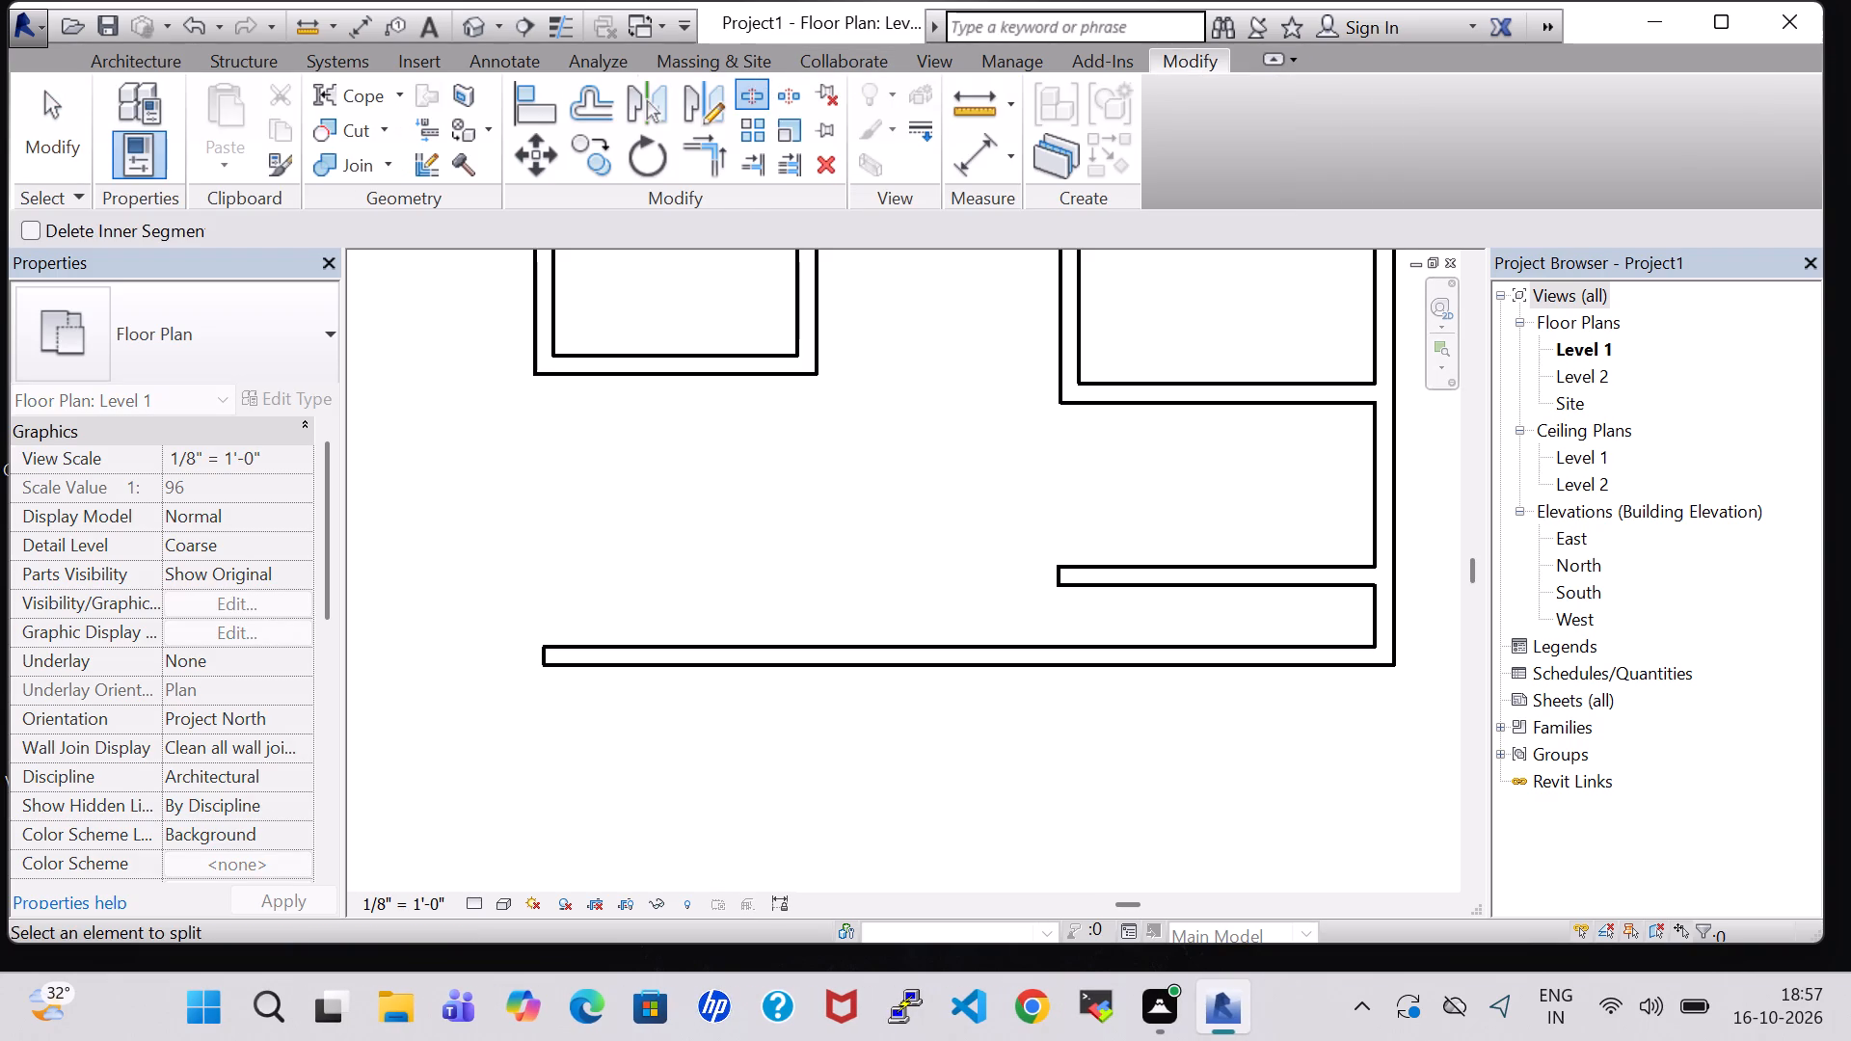
scroll(1413, 597, up, 6)
middle_drag(1413, 597, 1322, 500)
scroll(1322, 500, up, 2)
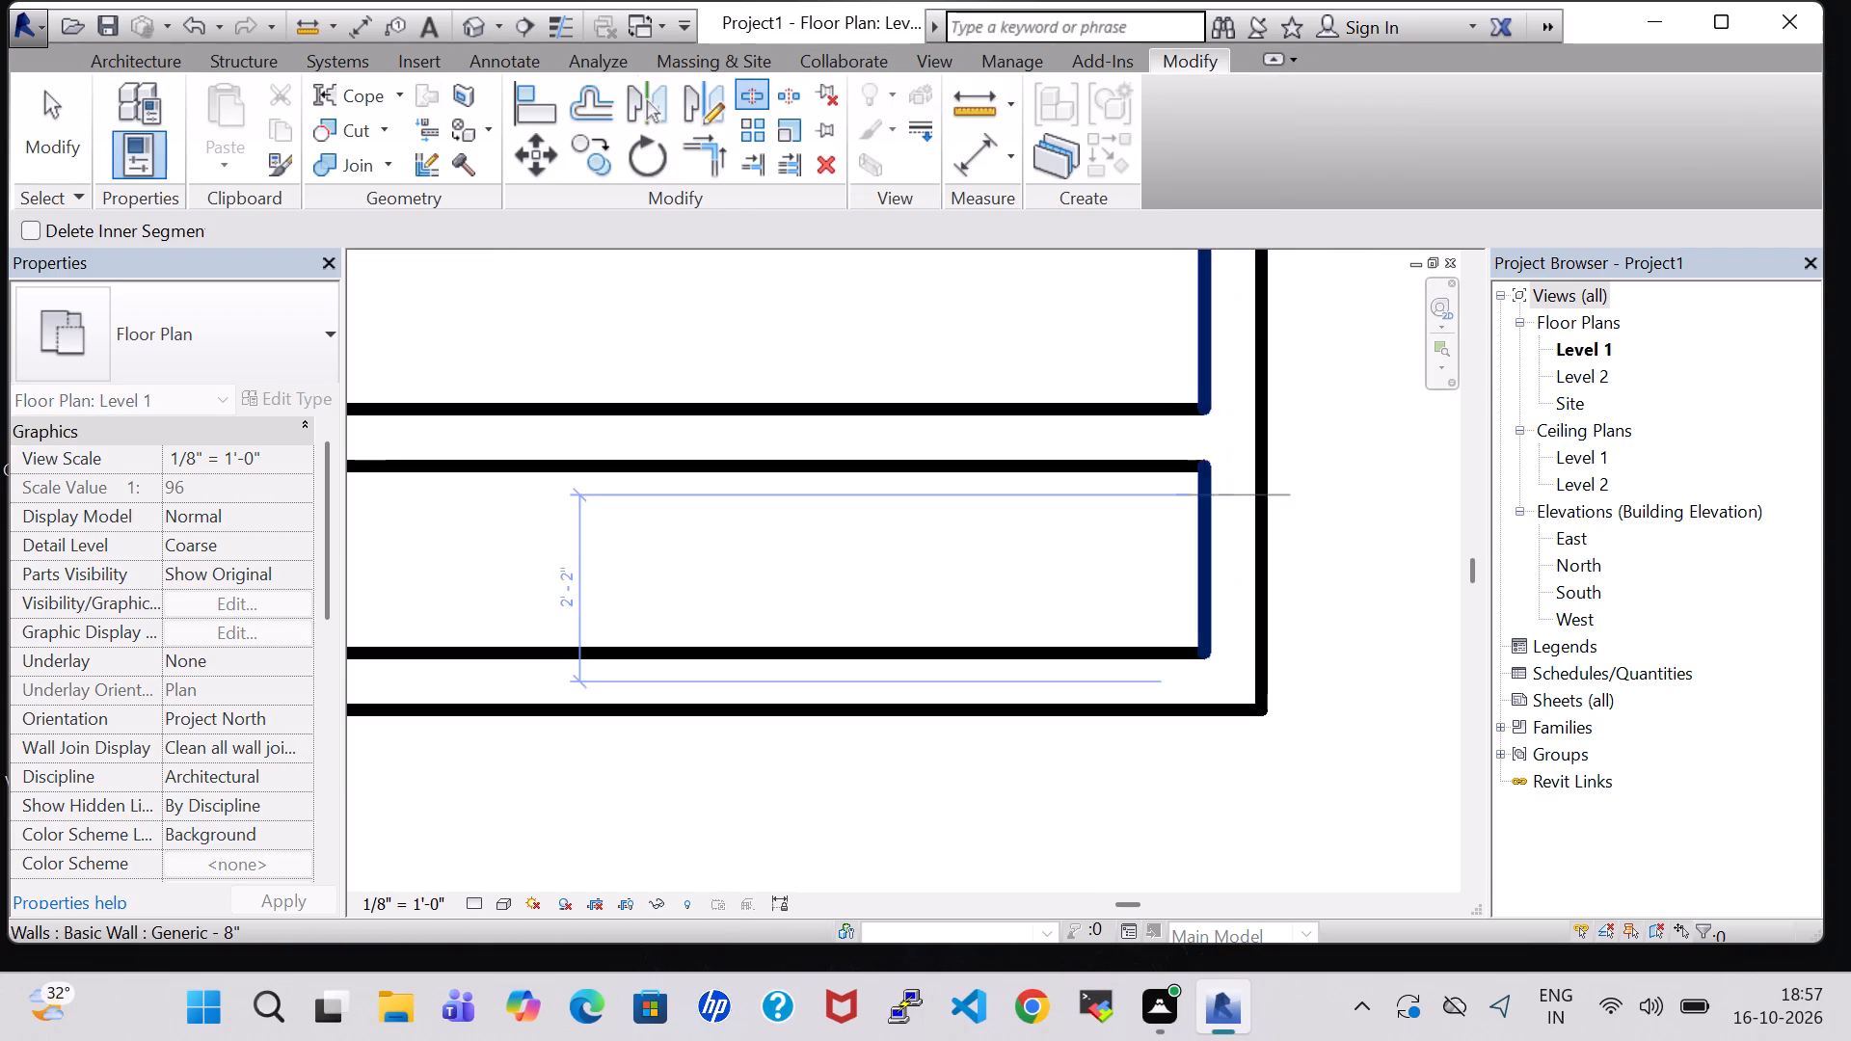
click(1234, 472)
scroll(1197, 617, down, 3)
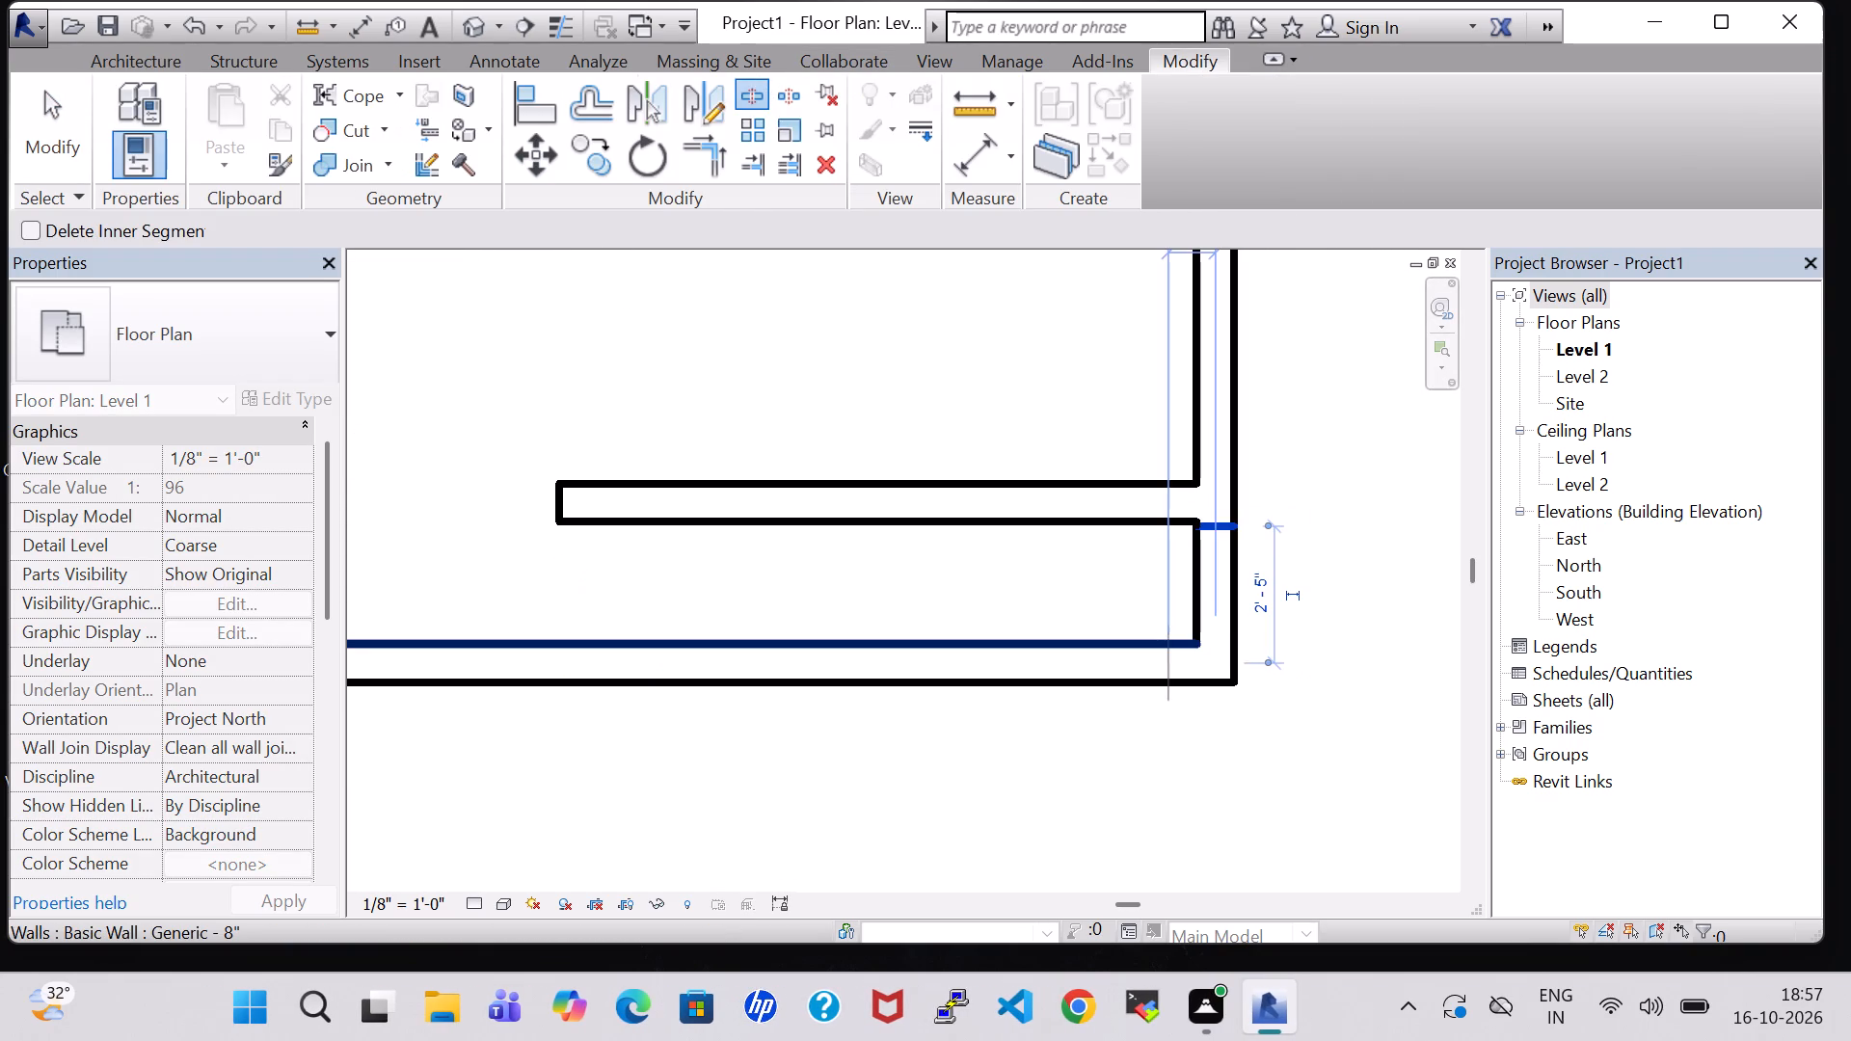
scroll(1104, 729, down, 2)
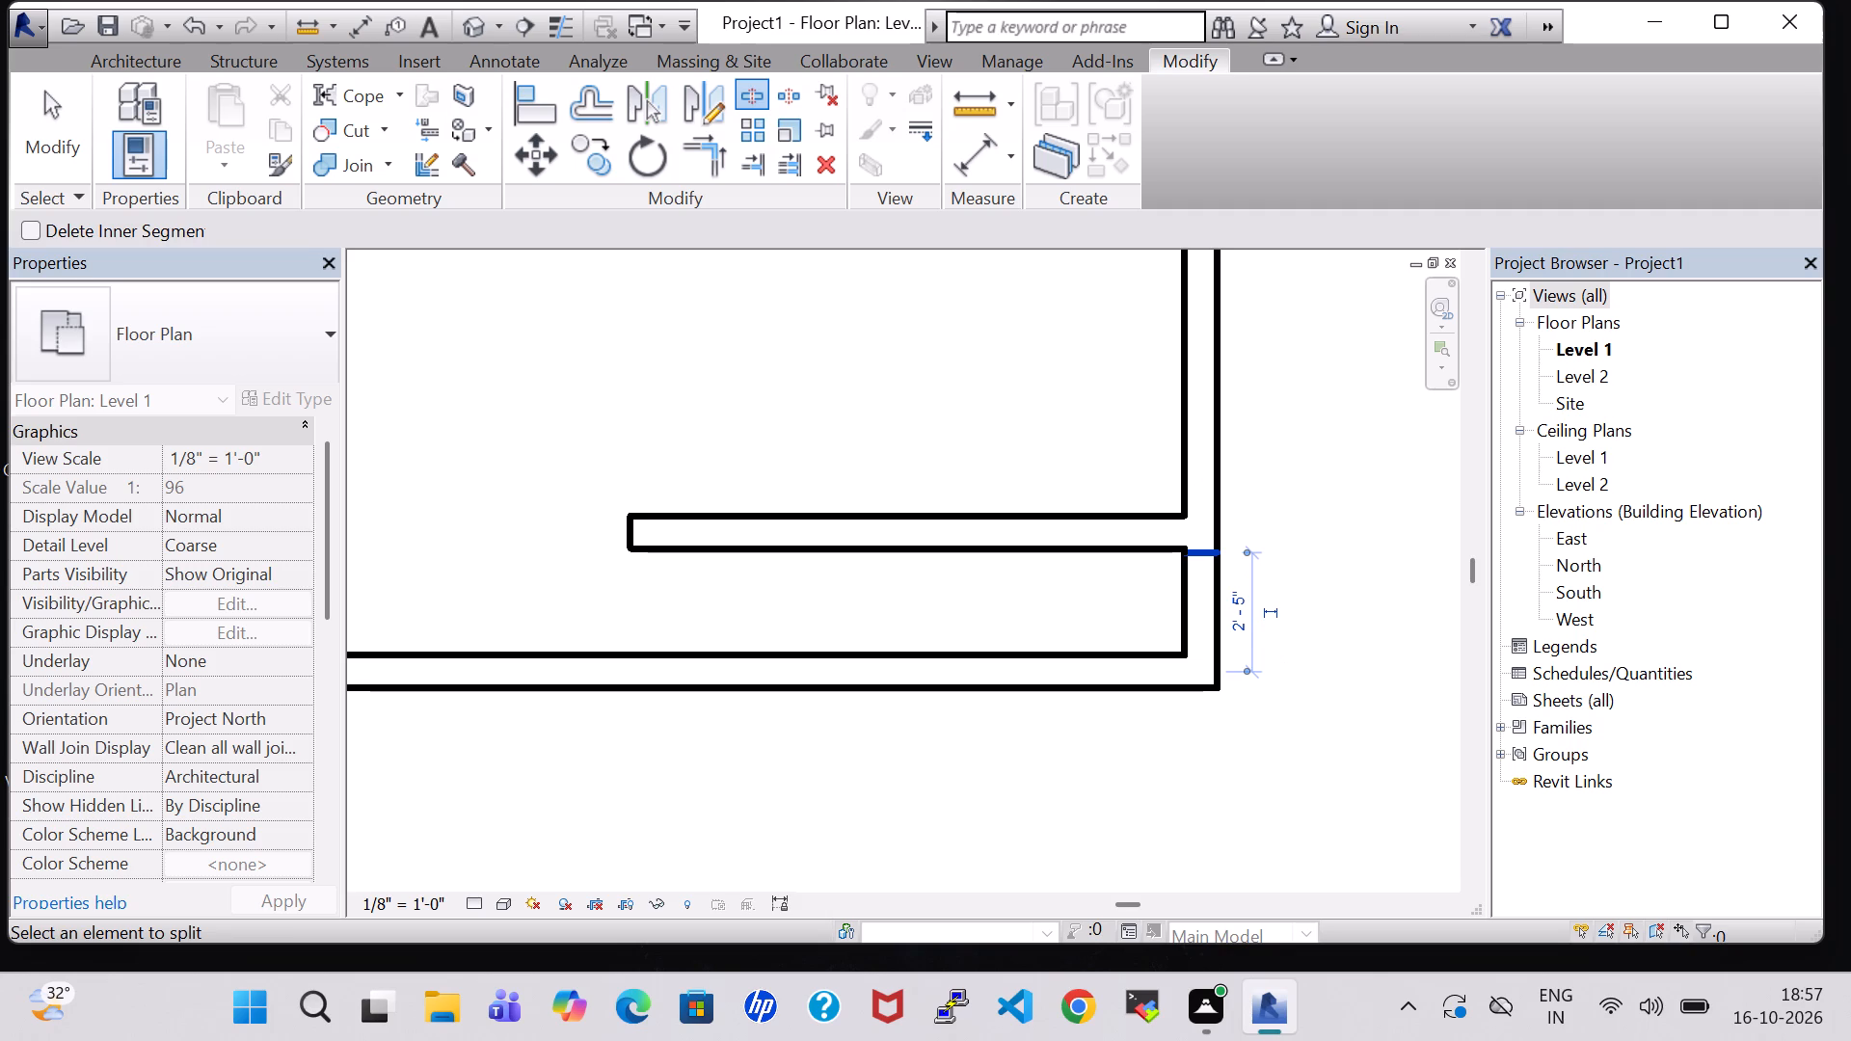
middle_drag(1102, 722, 1288, 772)
scroll(1247, 775, down, 3)
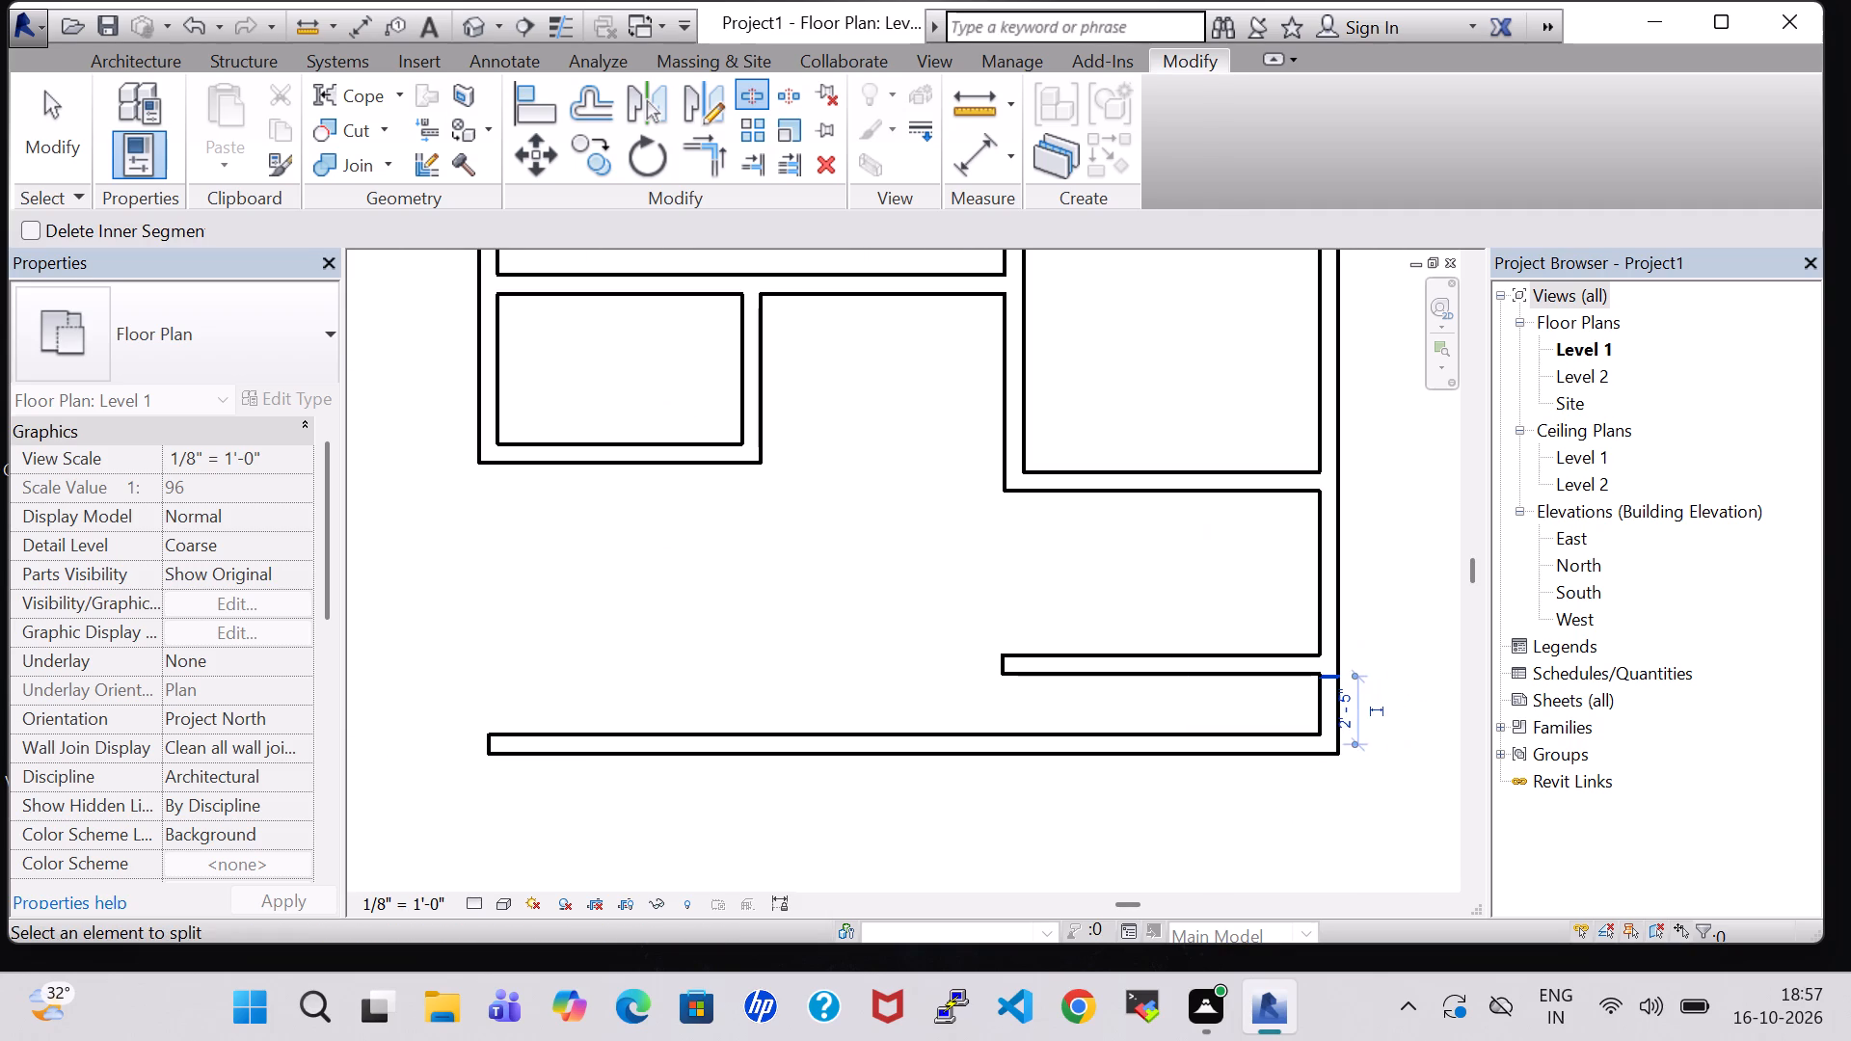
key(Escape)
key(Escape)
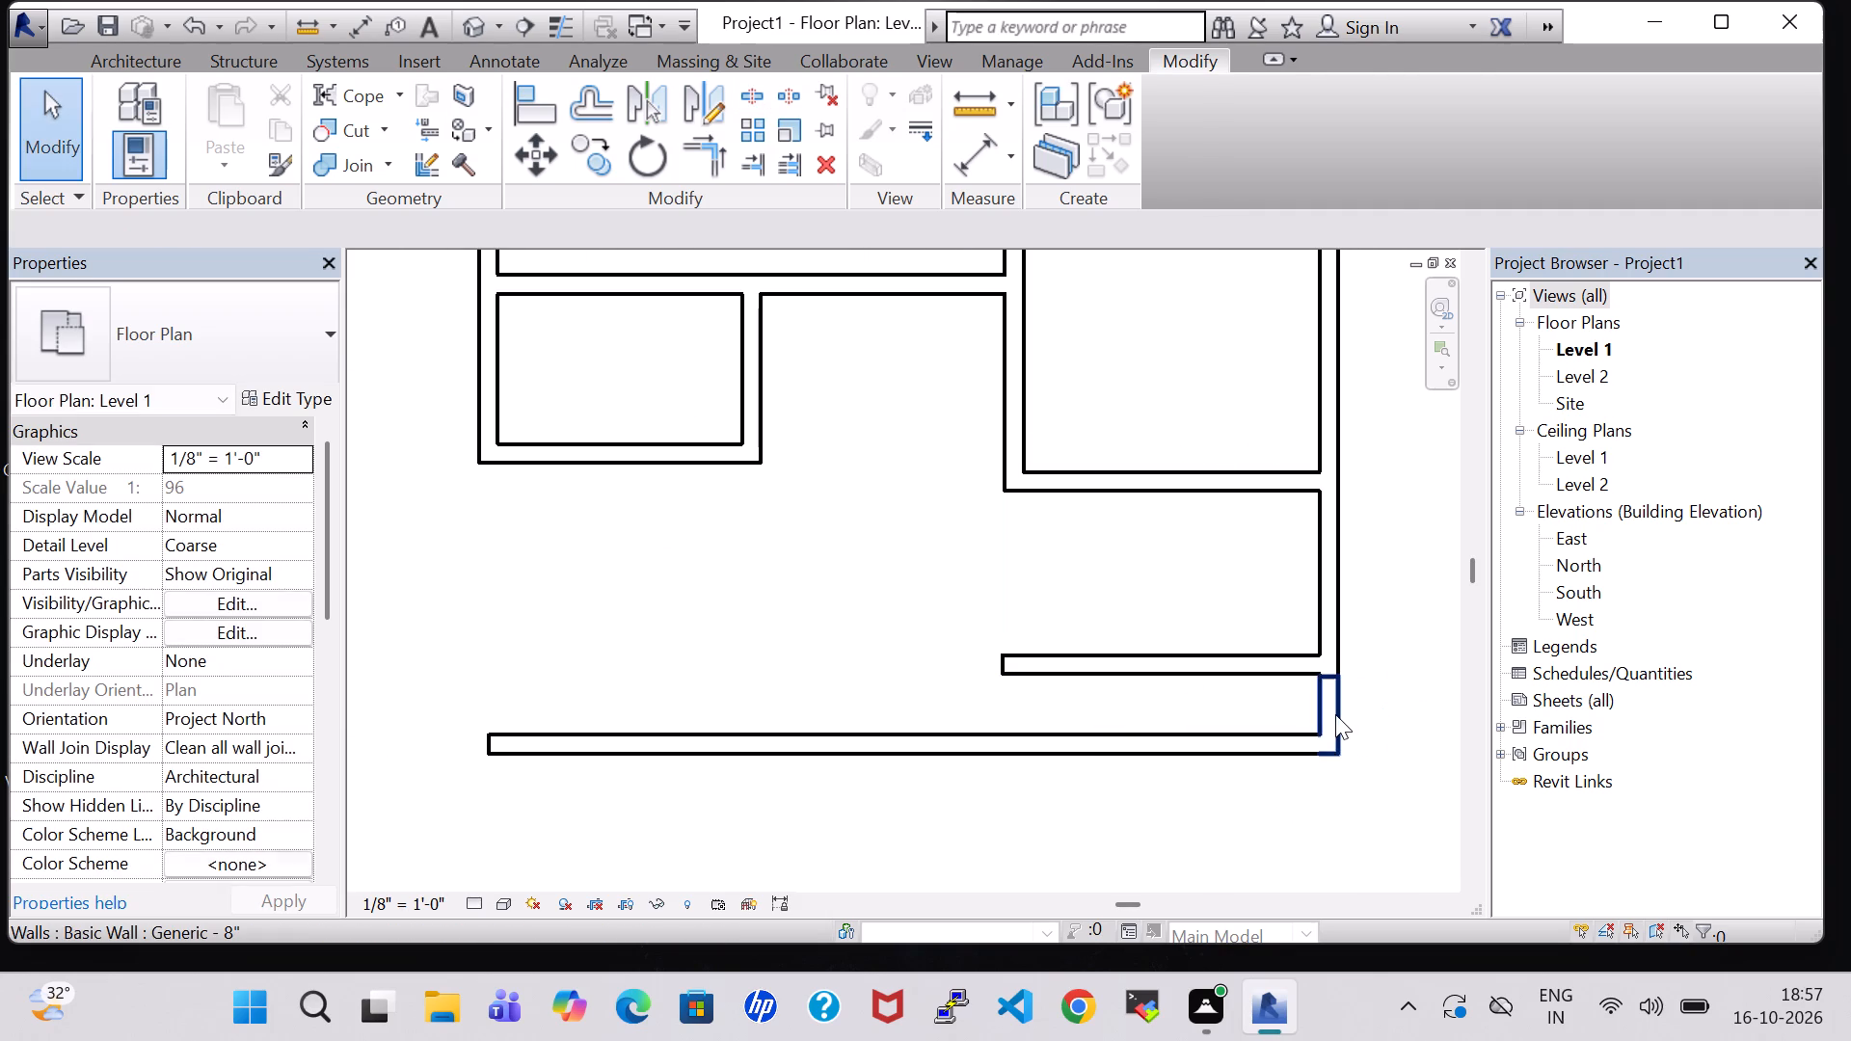
Delete the short south segment of the east exterior wall and the old south exterior wall.
click(1335, 714)
key(Delete)
click(1194, 732)
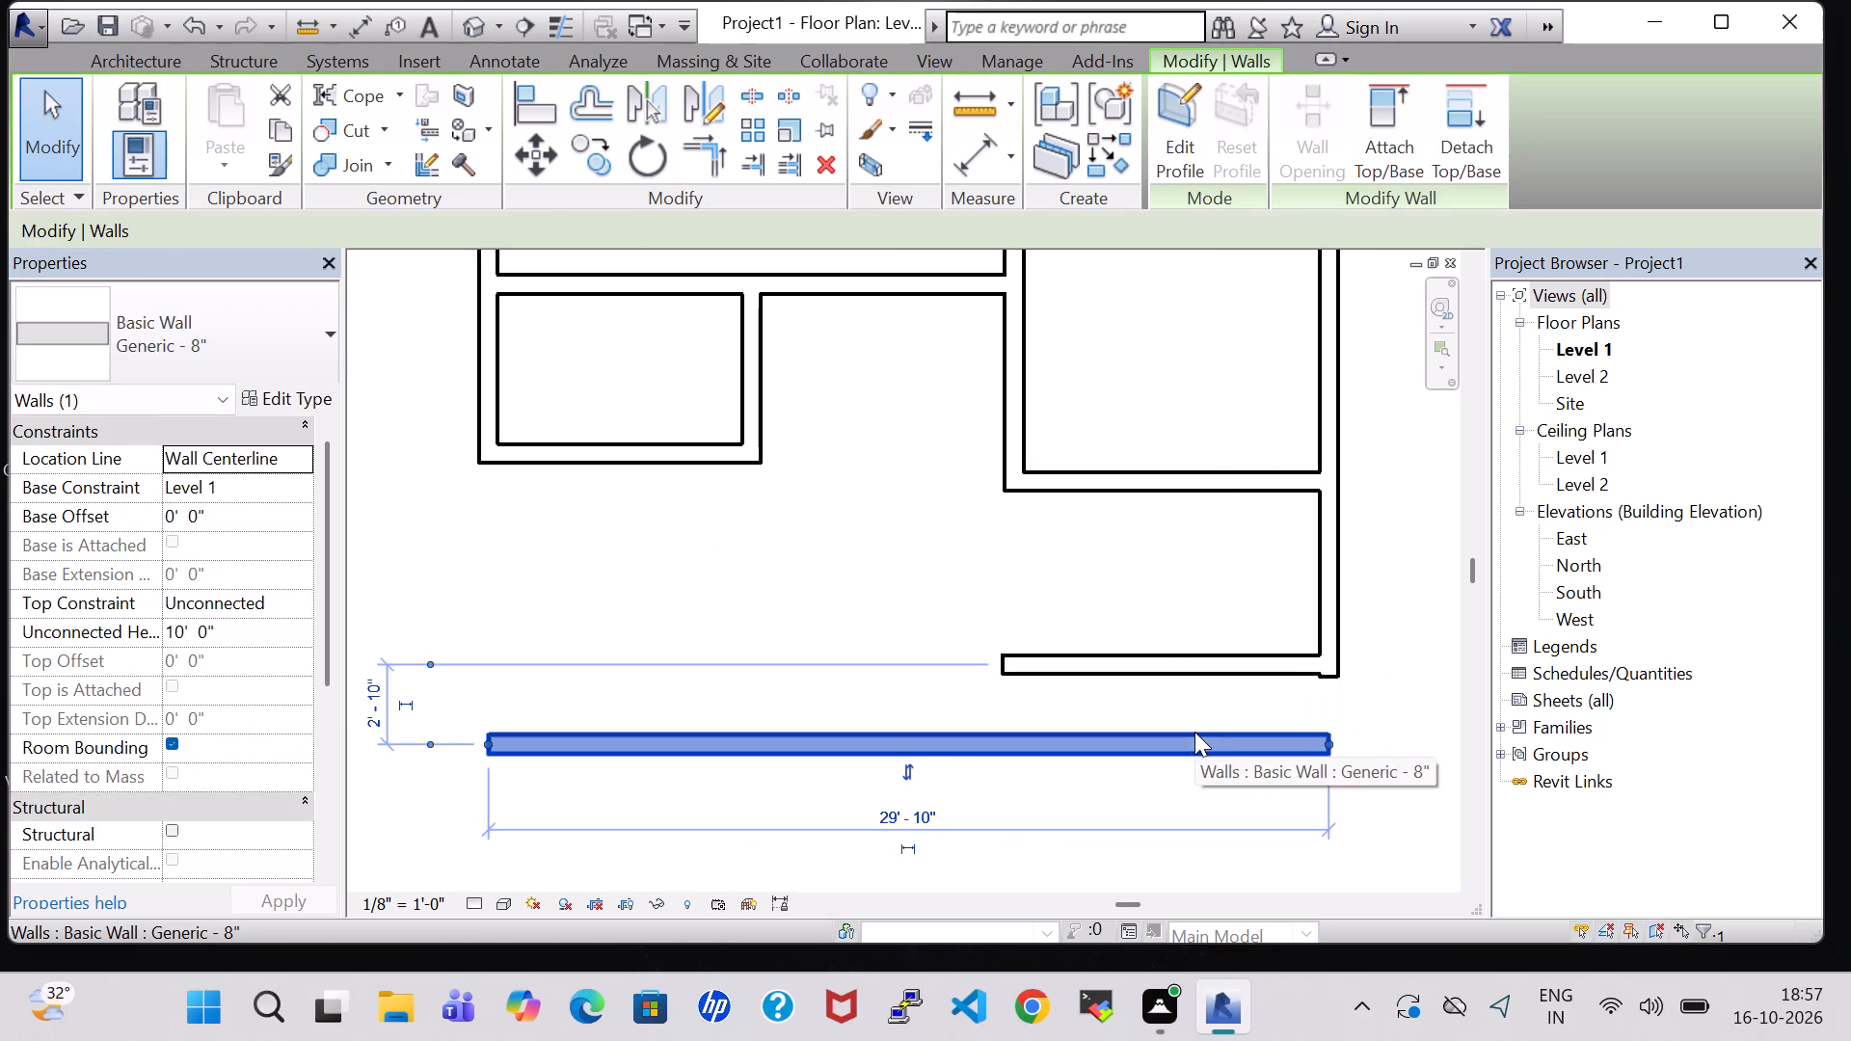
key(Delete)
Nudge the east exterior wall up so its south end is flush with the new horizontal wall's south face.
click(1327, 684)
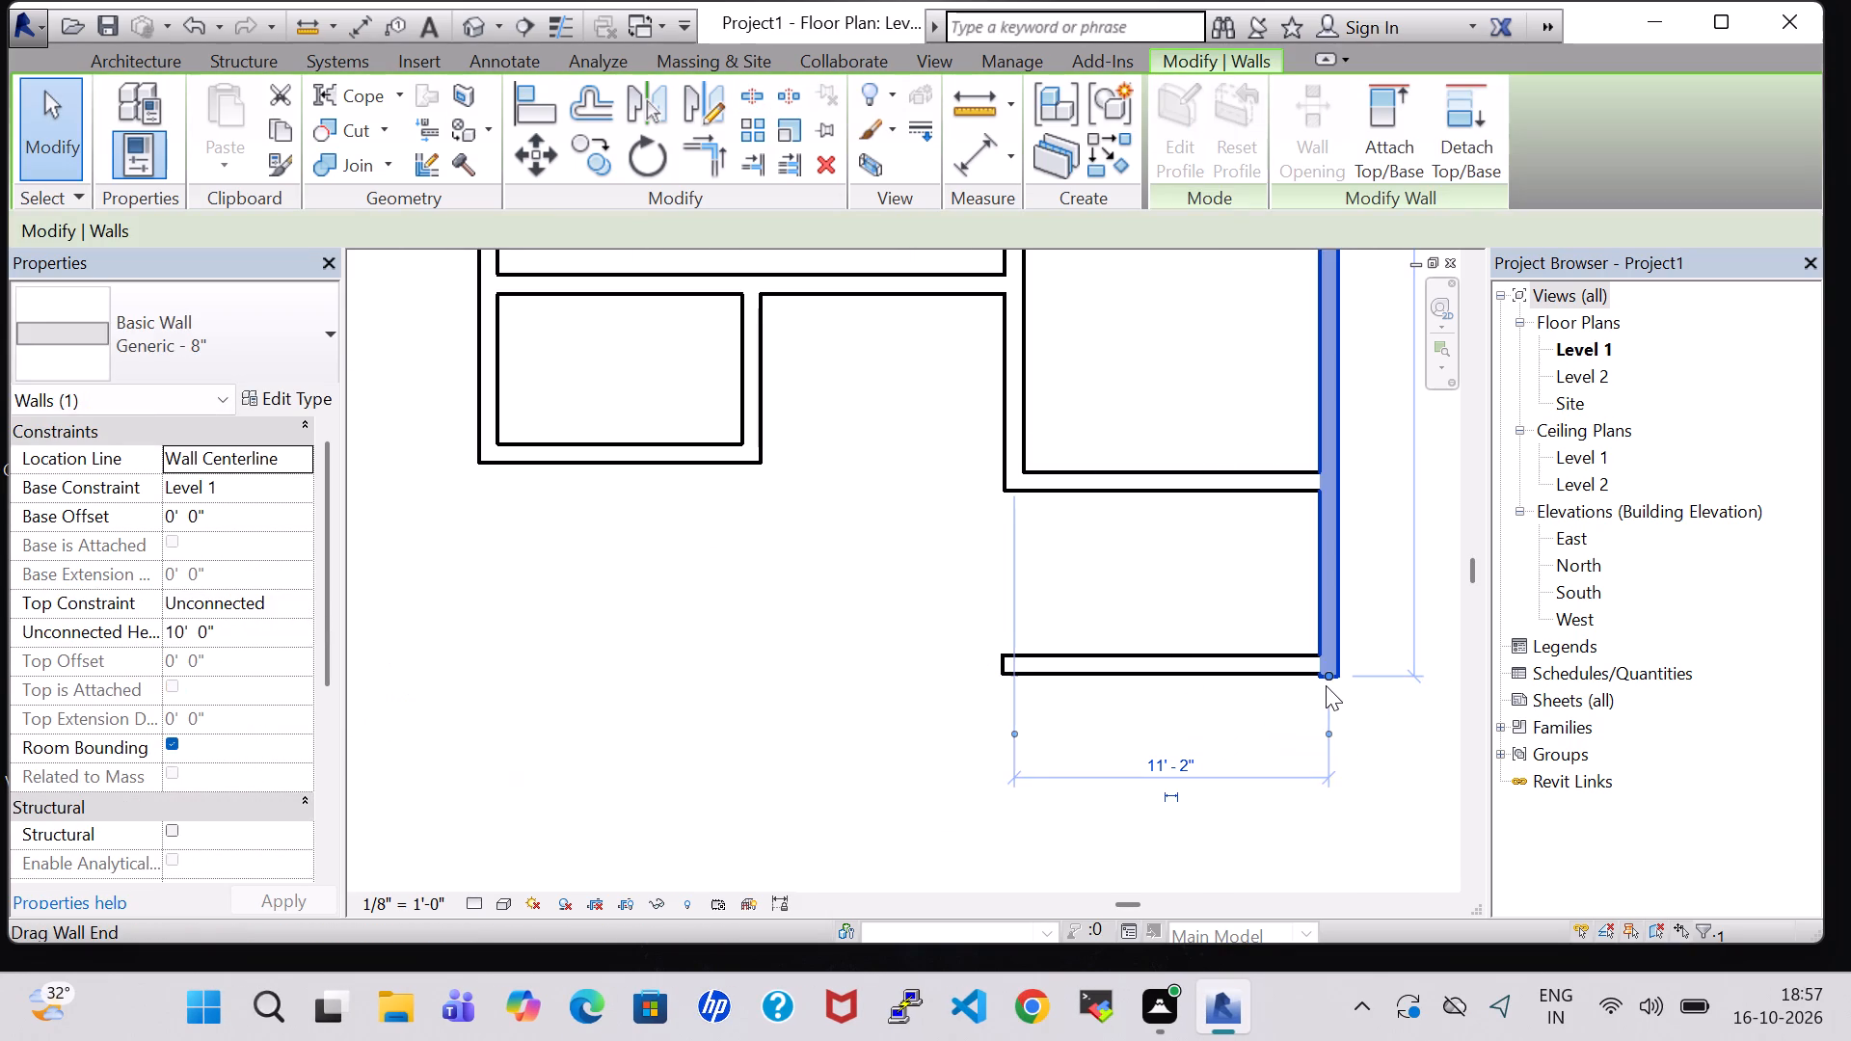
key(Up)
click(1329, 706)
scroll(1329, 706, down, 3)
click(1334, 709)
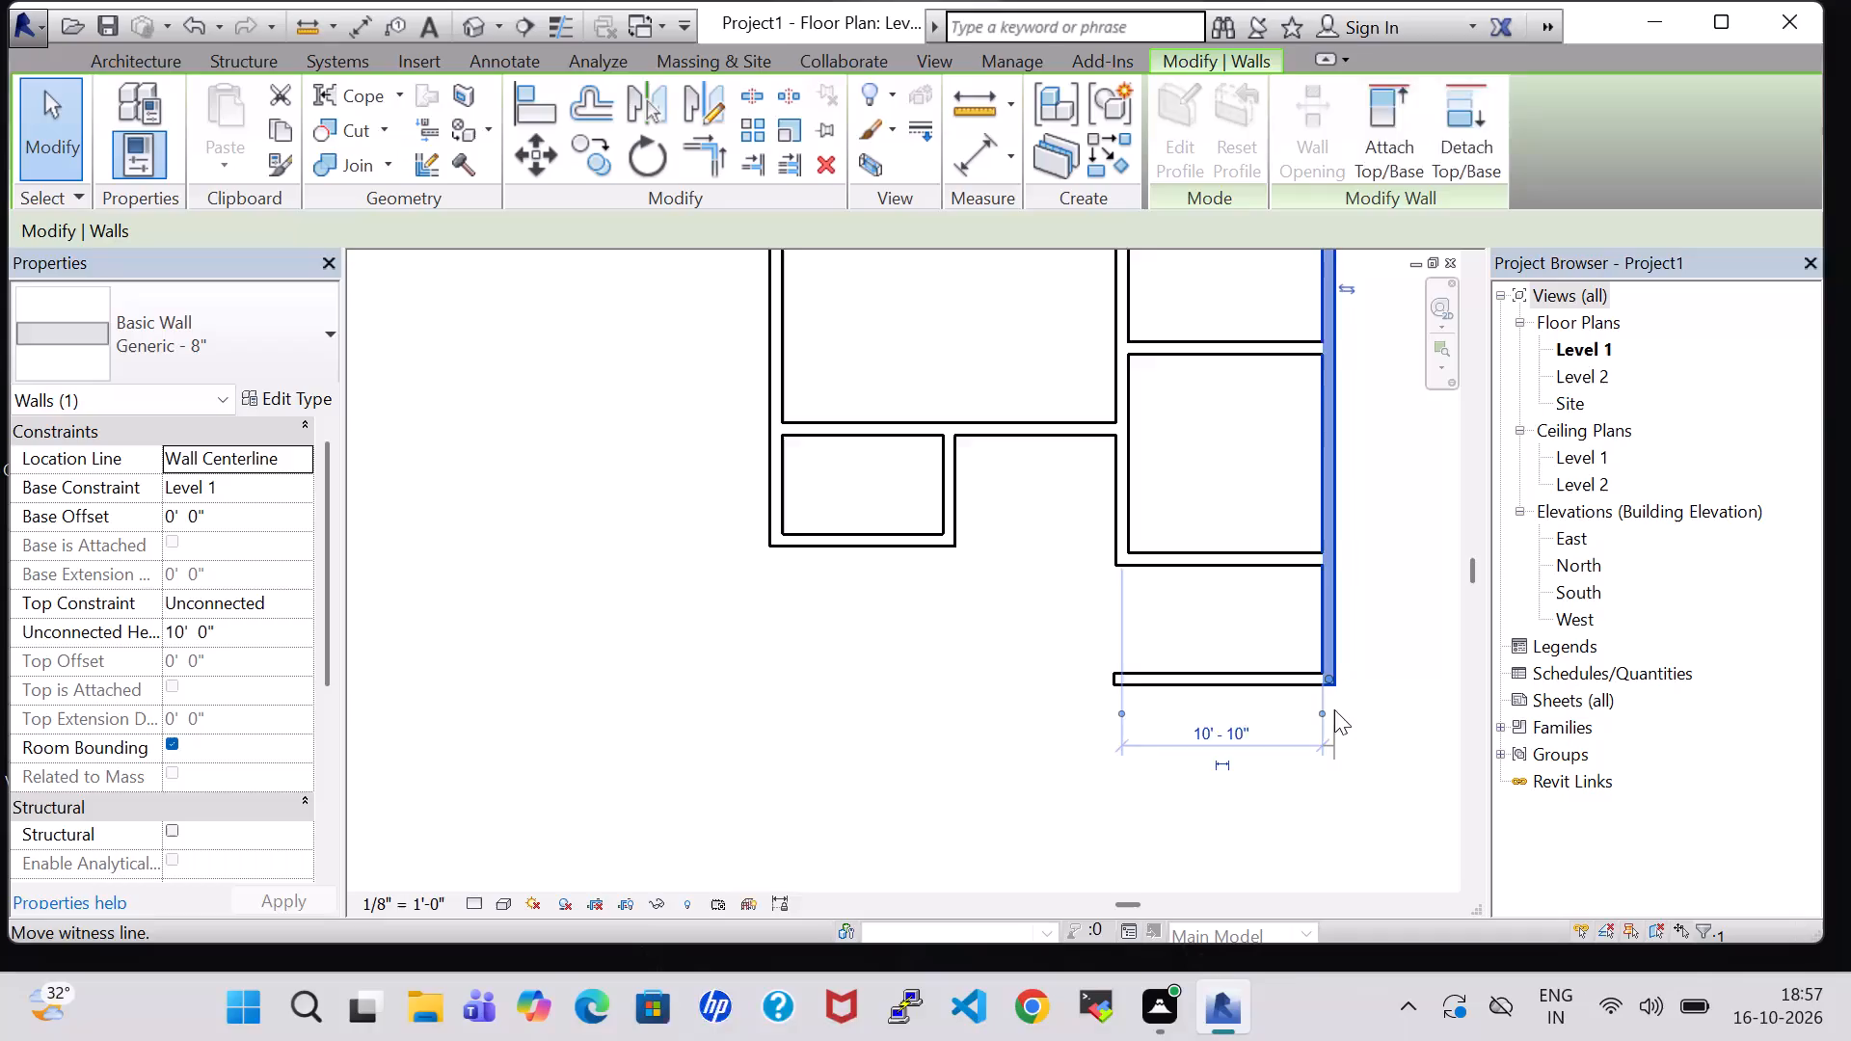
scroll(1334, 709, down, 4)
click(1391, 676)
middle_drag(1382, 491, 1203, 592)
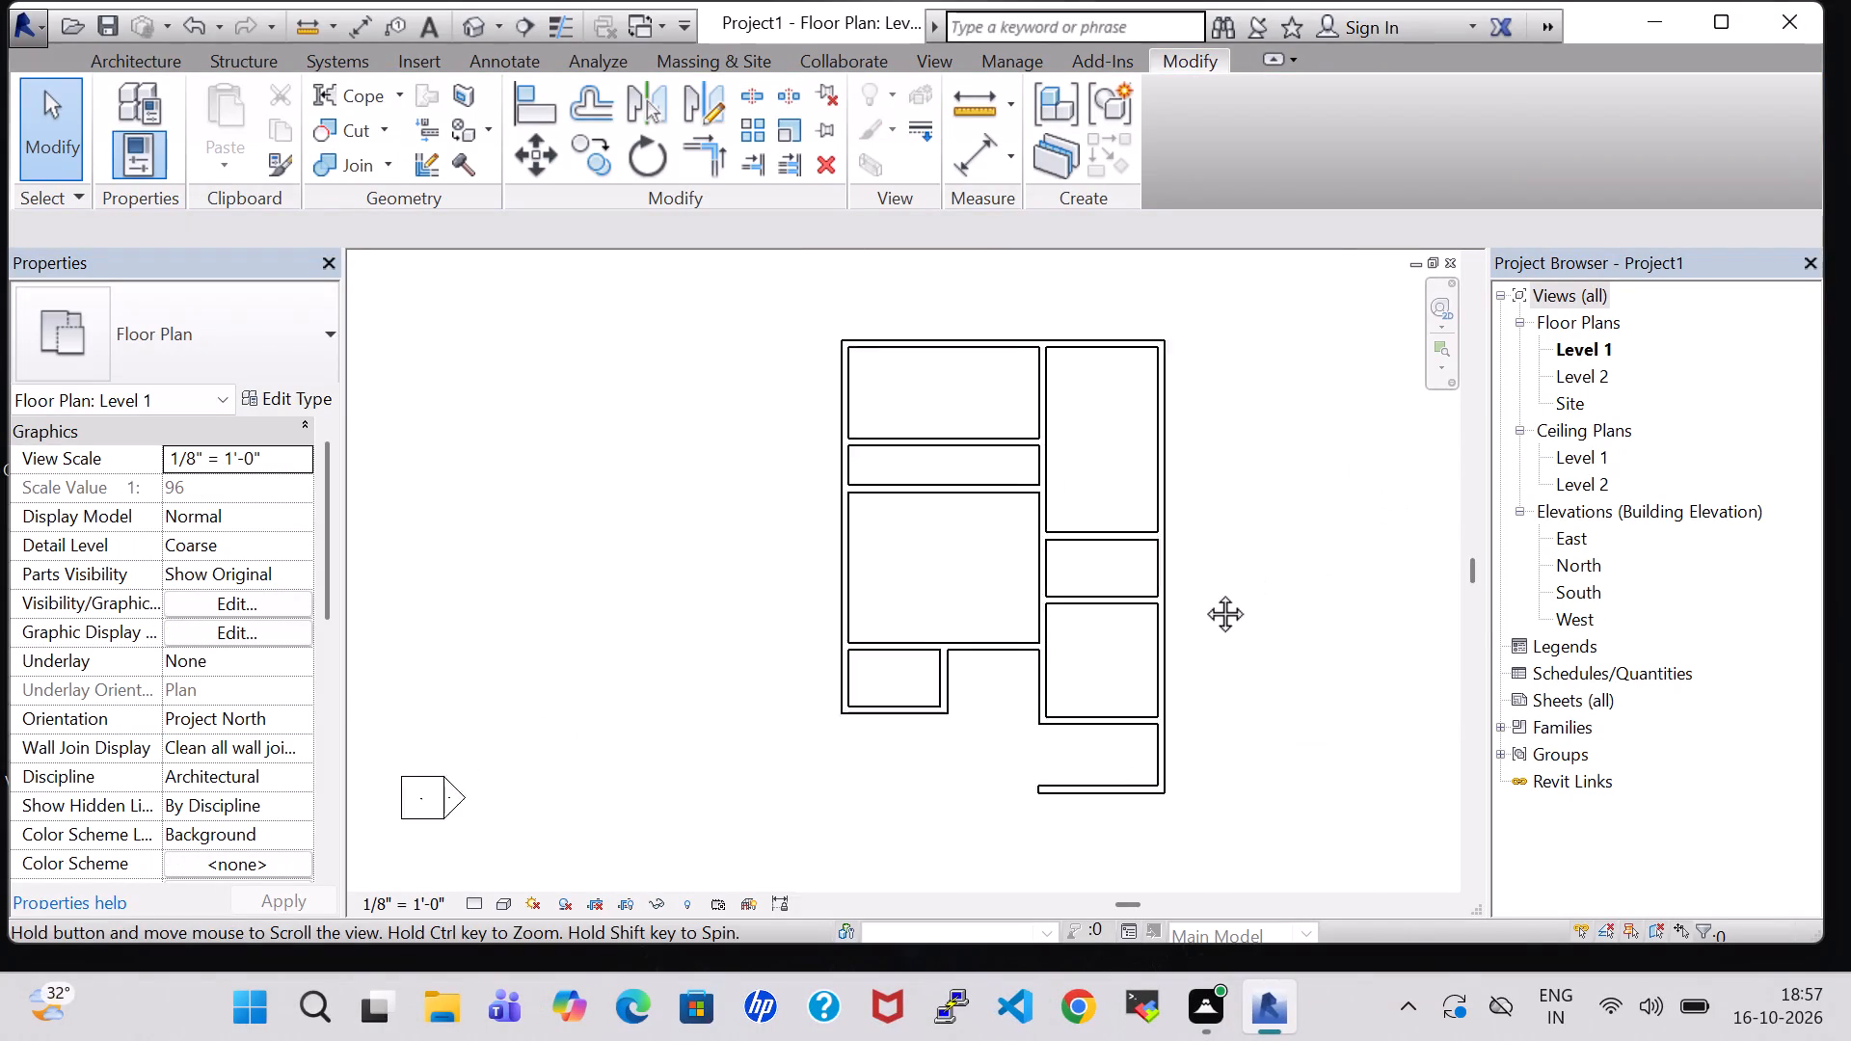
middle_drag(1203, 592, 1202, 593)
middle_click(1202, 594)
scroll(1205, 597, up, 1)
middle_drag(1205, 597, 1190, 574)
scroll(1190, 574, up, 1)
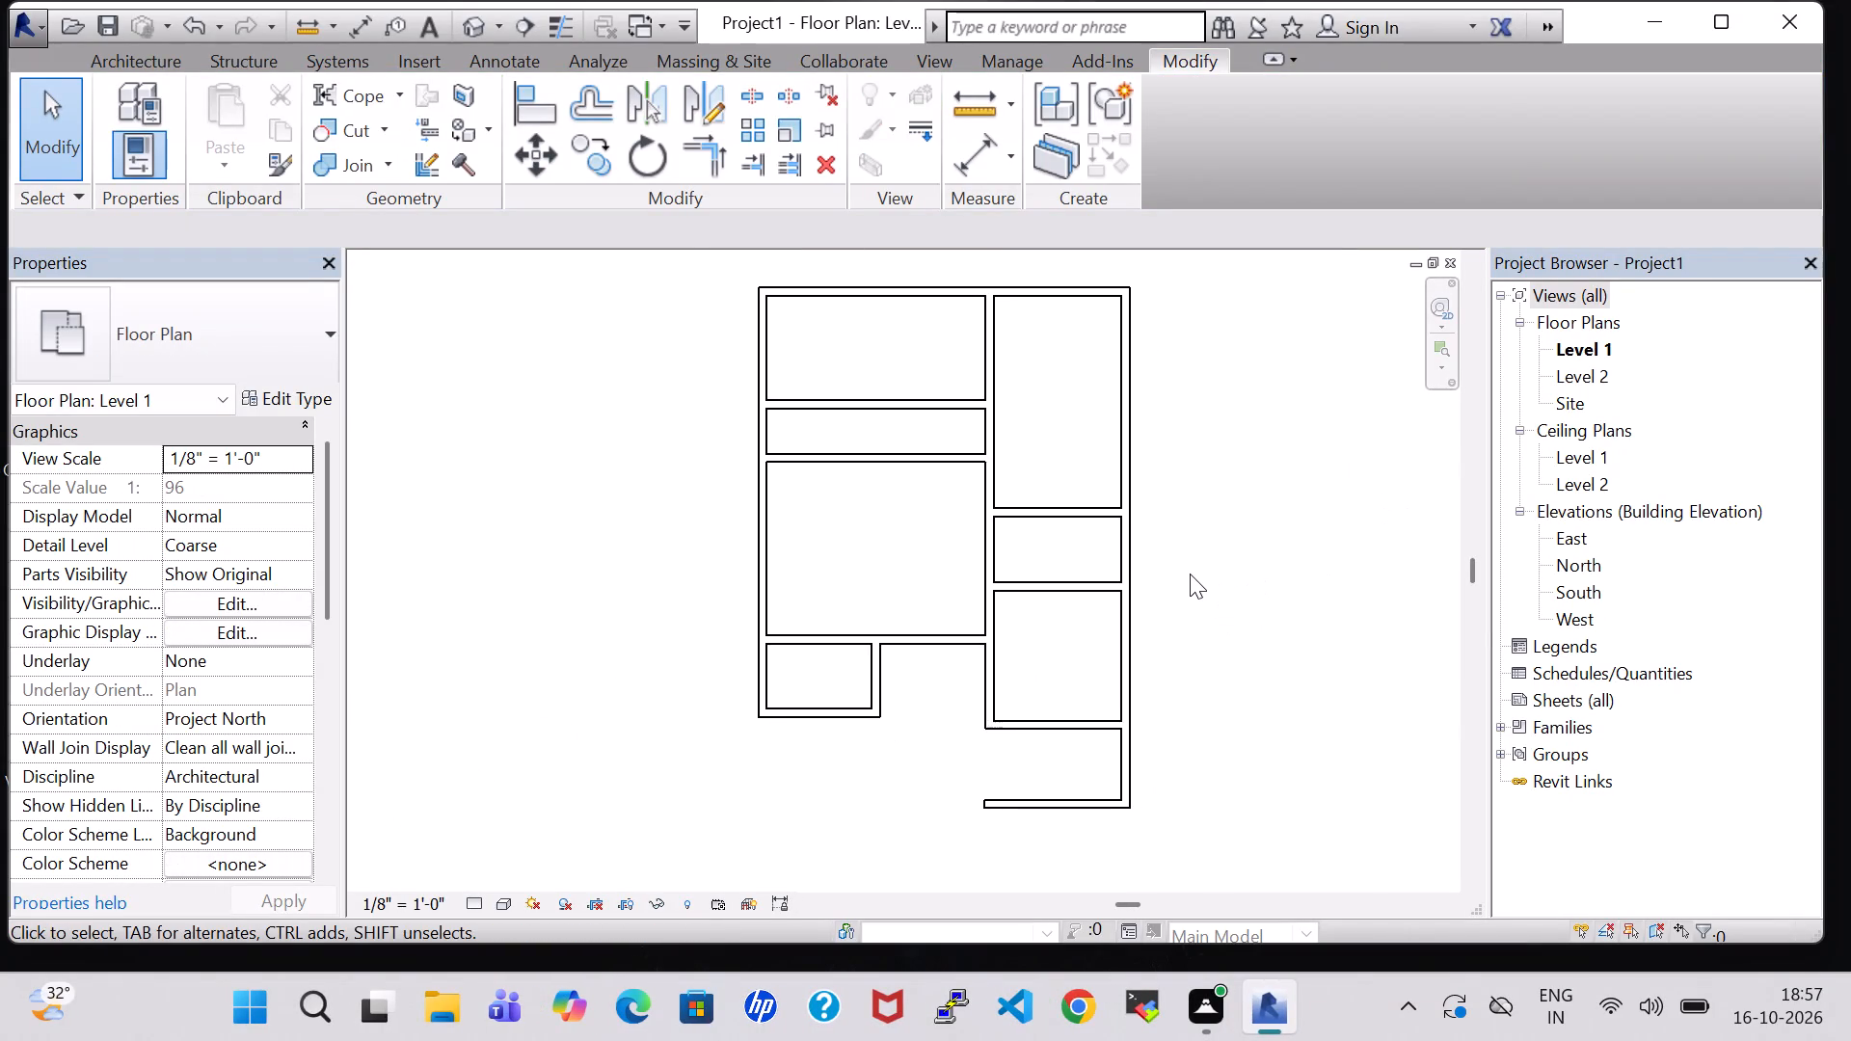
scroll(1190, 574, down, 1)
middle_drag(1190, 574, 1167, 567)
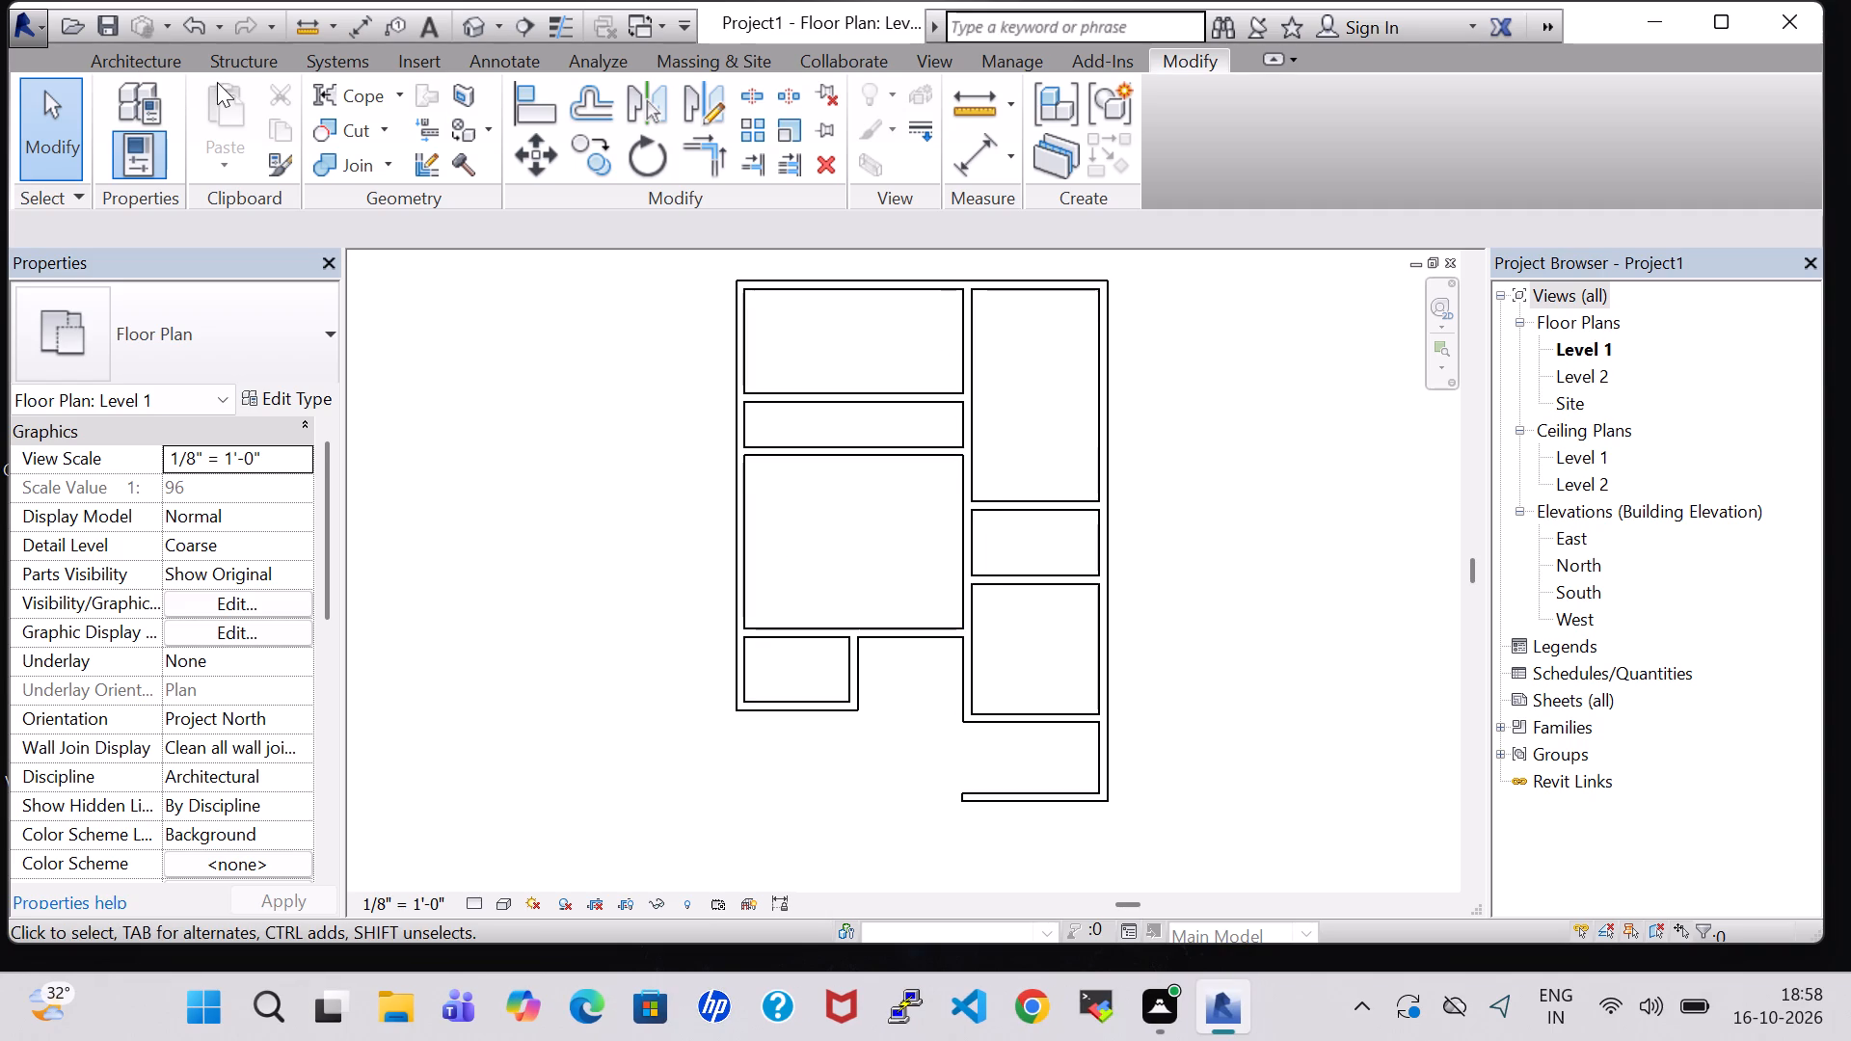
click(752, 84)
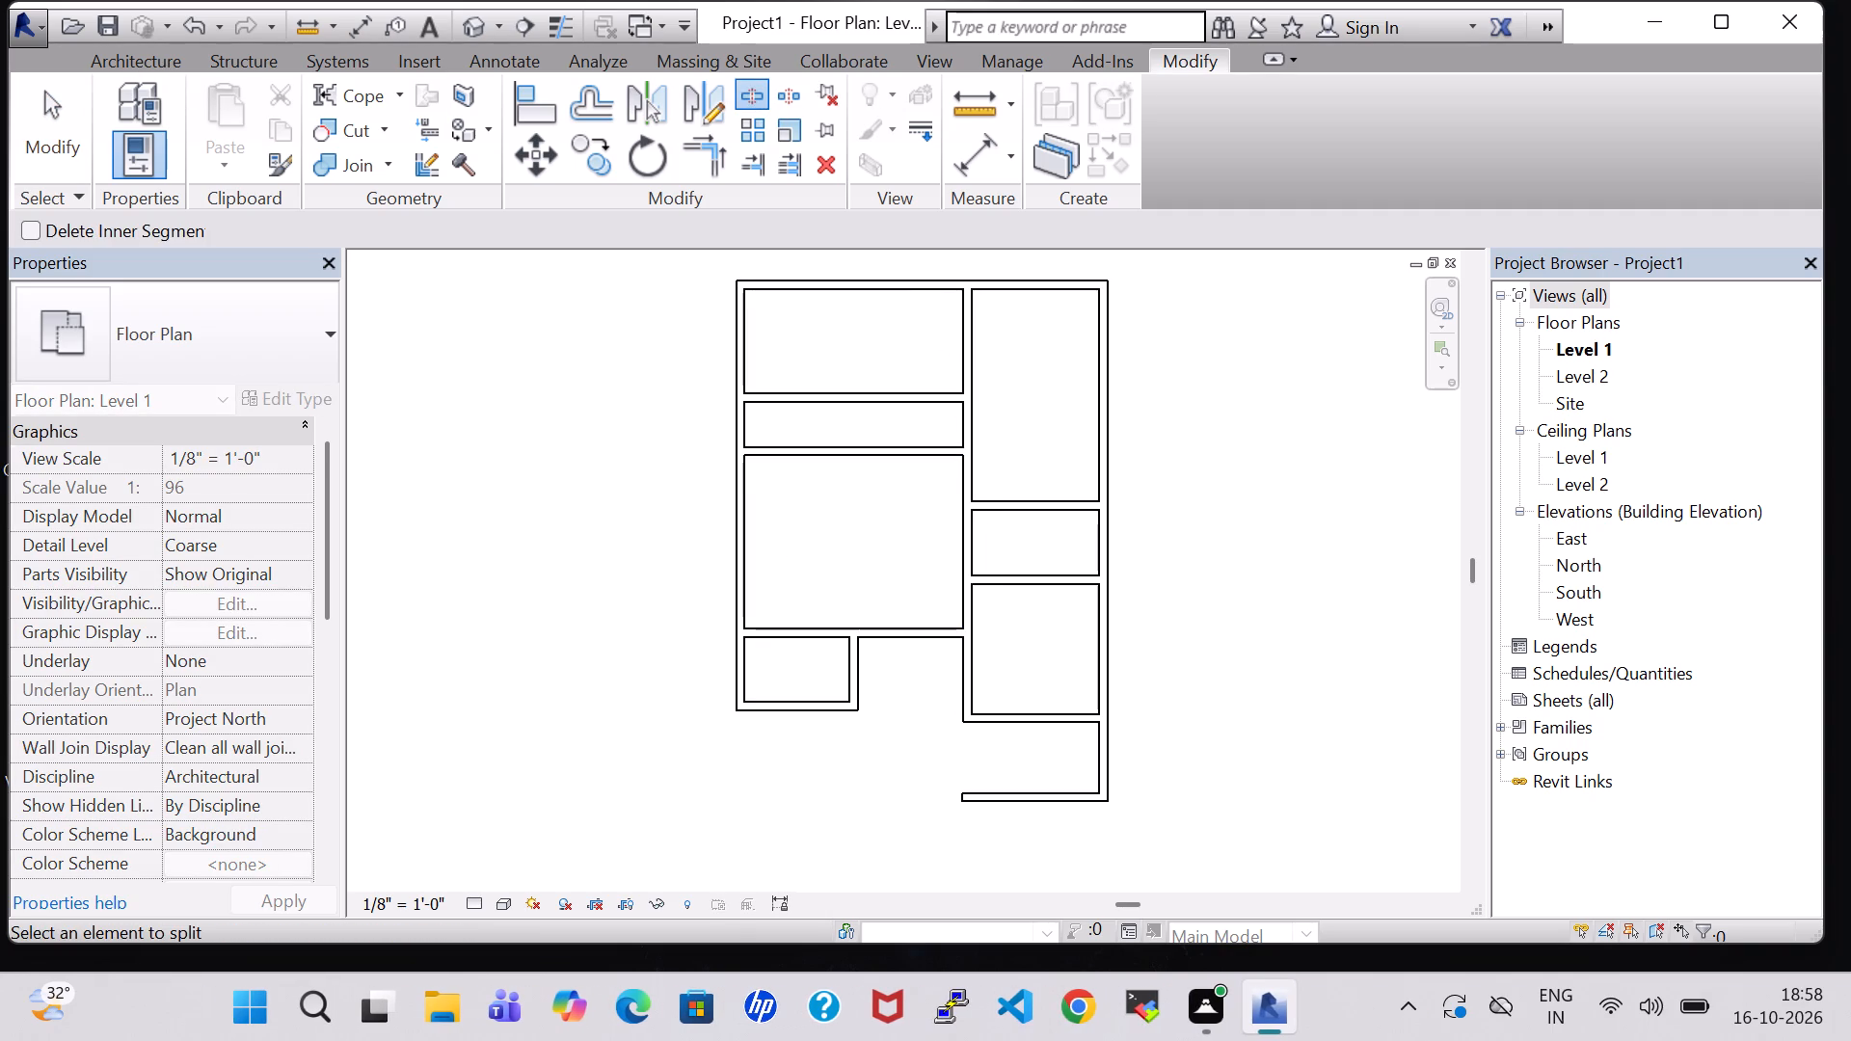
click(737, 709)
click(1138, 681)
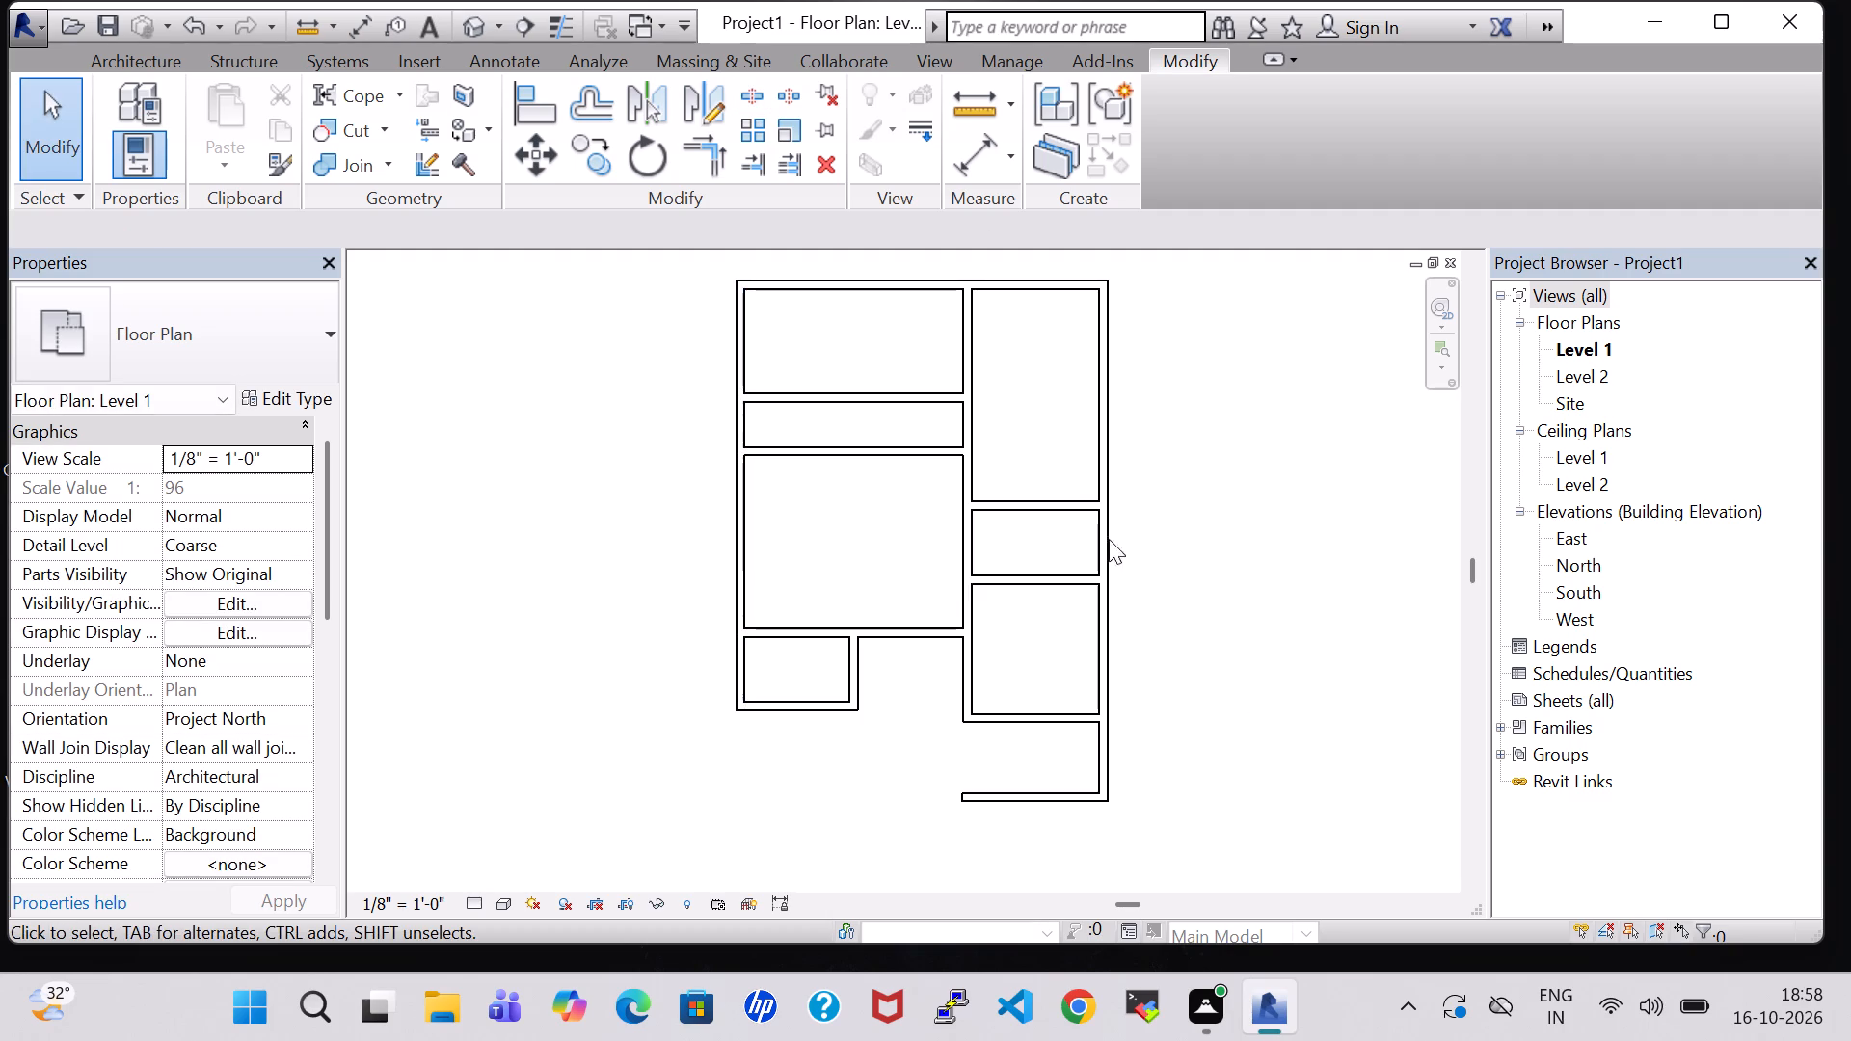
Draw room separation lines from the small west room's southwest corner about 10' south, east, and up to the southeast wall's free end.
click(166, 49)
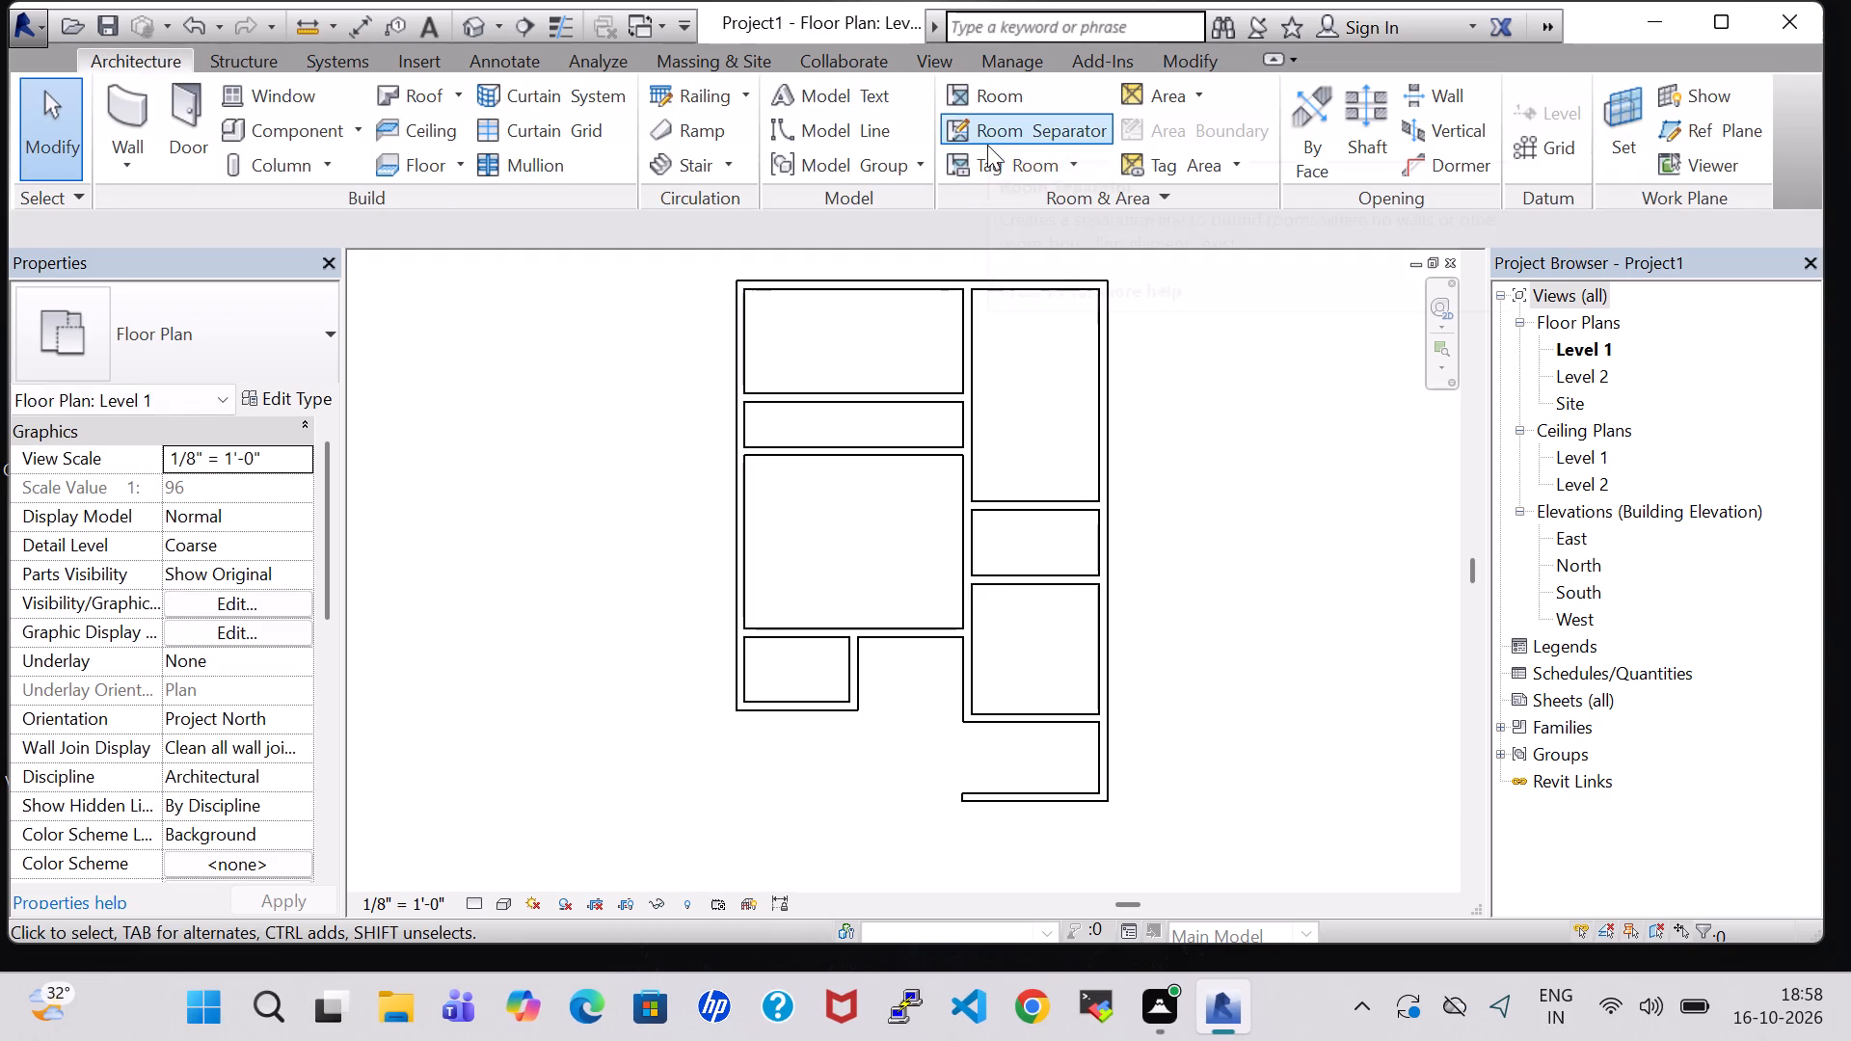
click(987, 143)
scroll(733, 712, up, 4)
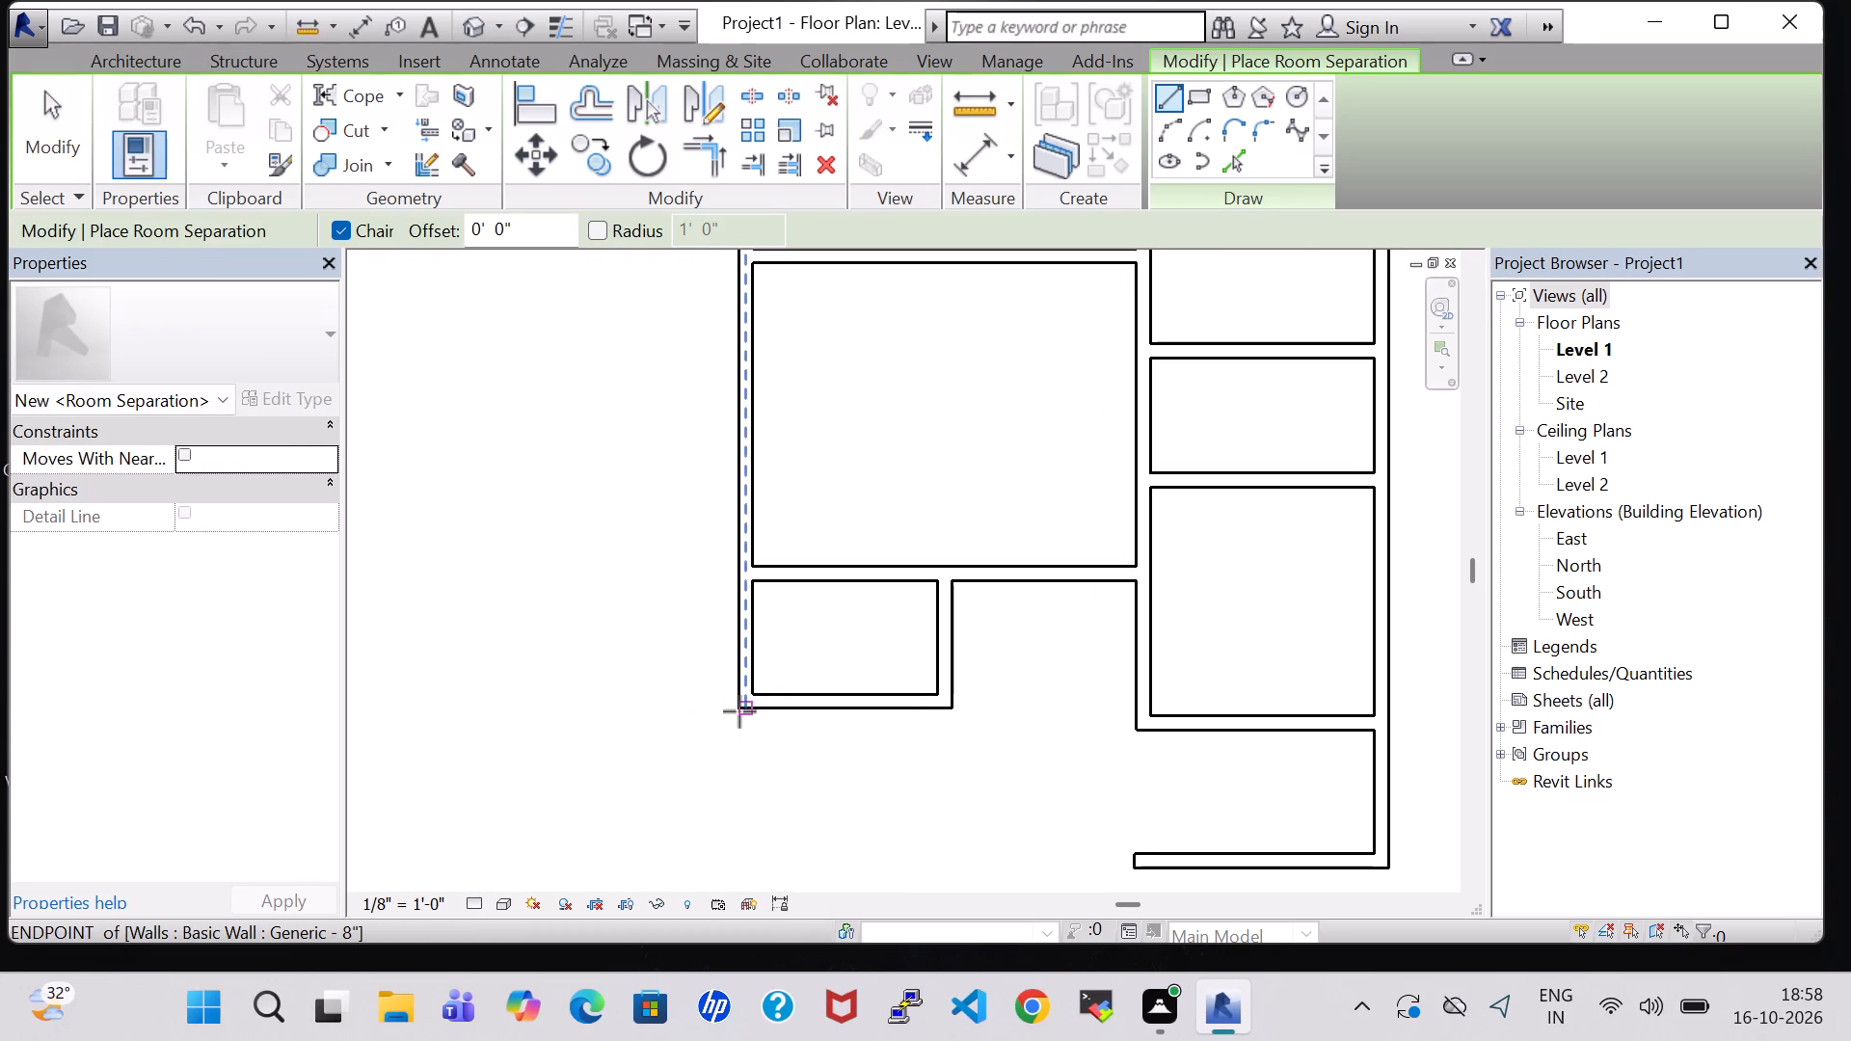
scroll(739, 711, up, 6)
click(740, 702)
middle_click(743, 790)
scroll(743, 790, down, 2)
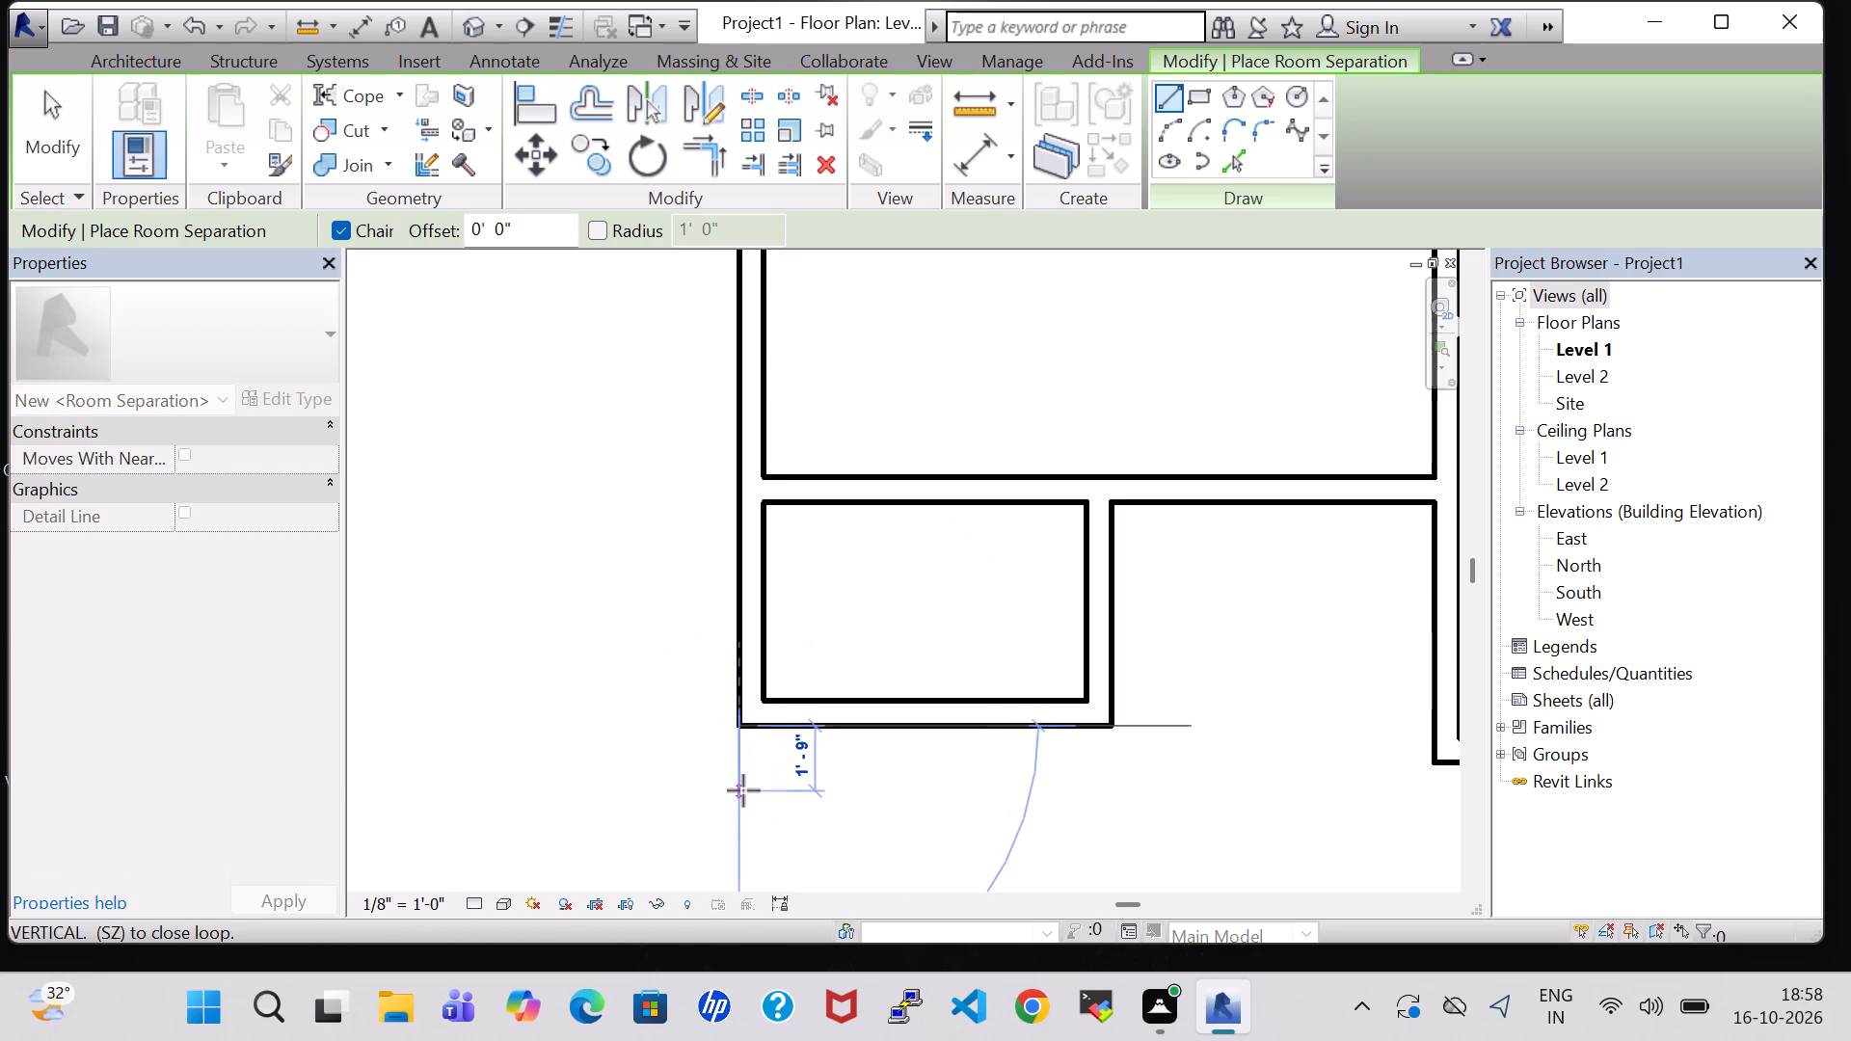
scroll(743, 790, down, 2)
middle_drag(743, 790, 743, 643)
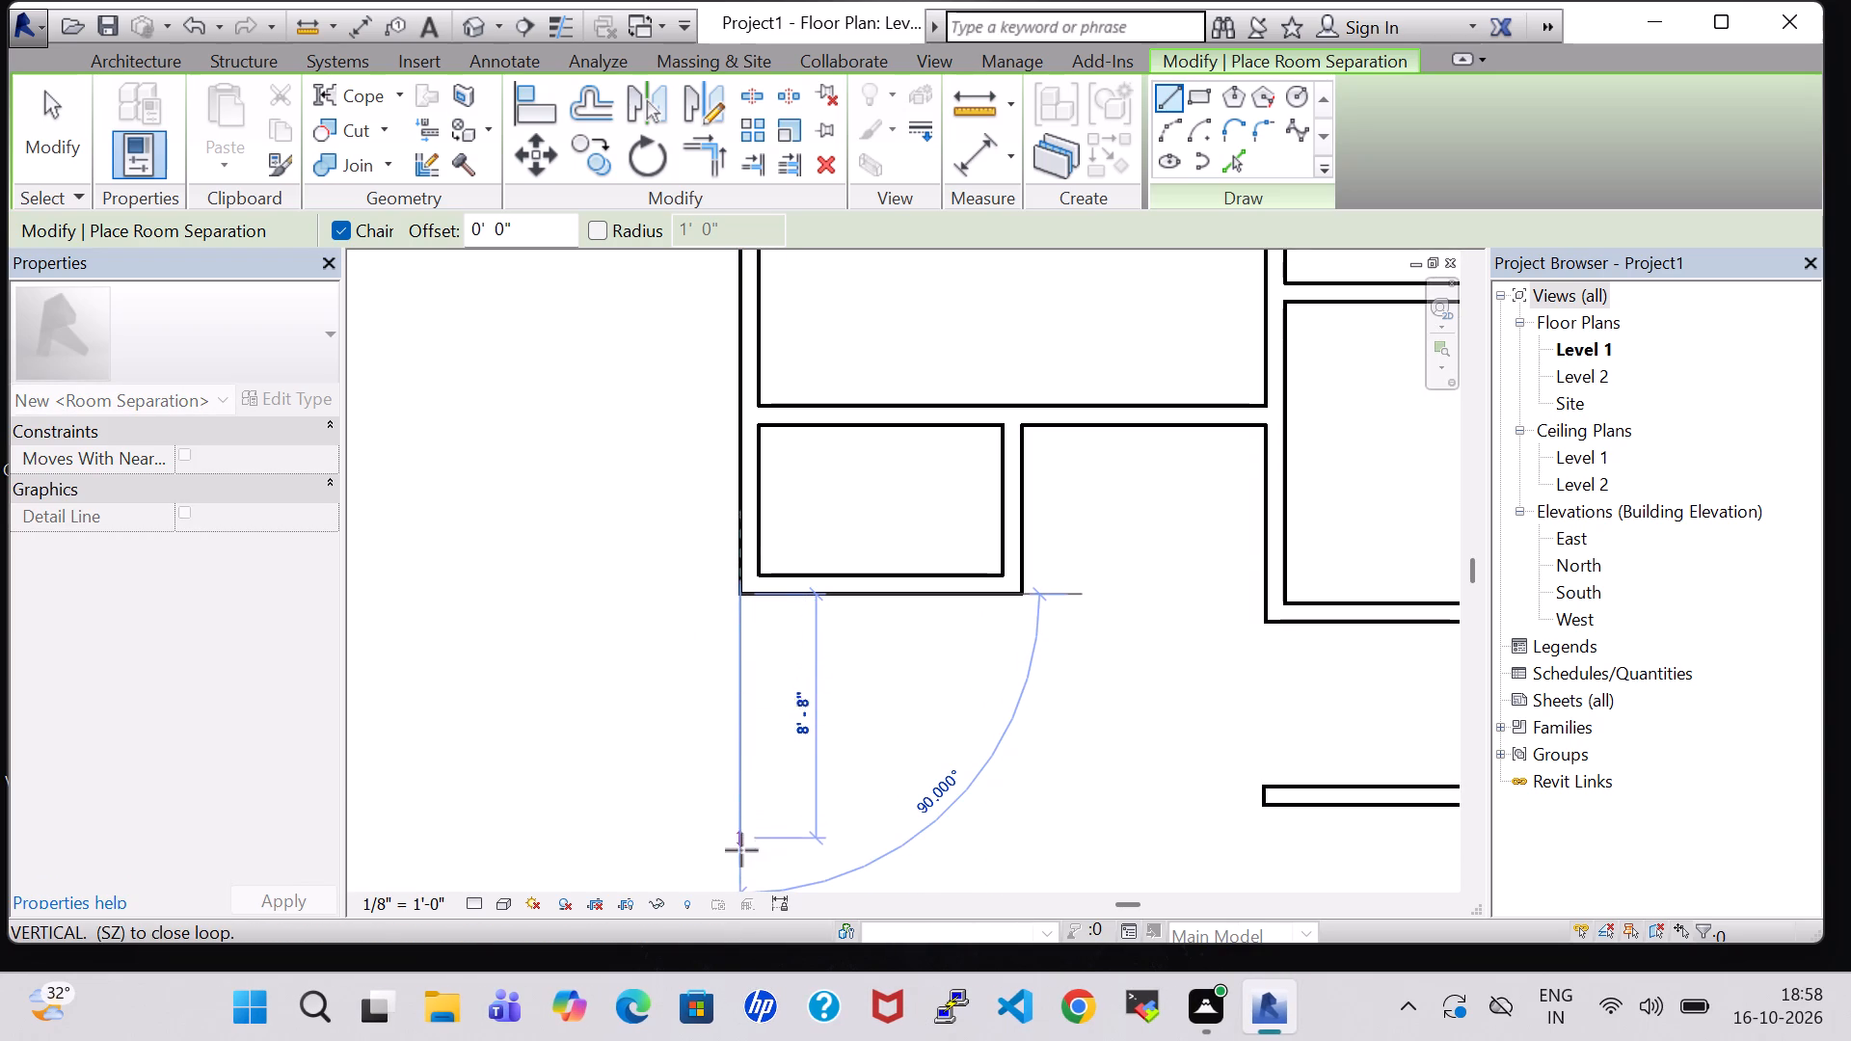
middle_drag(741, 862, 734, 728)
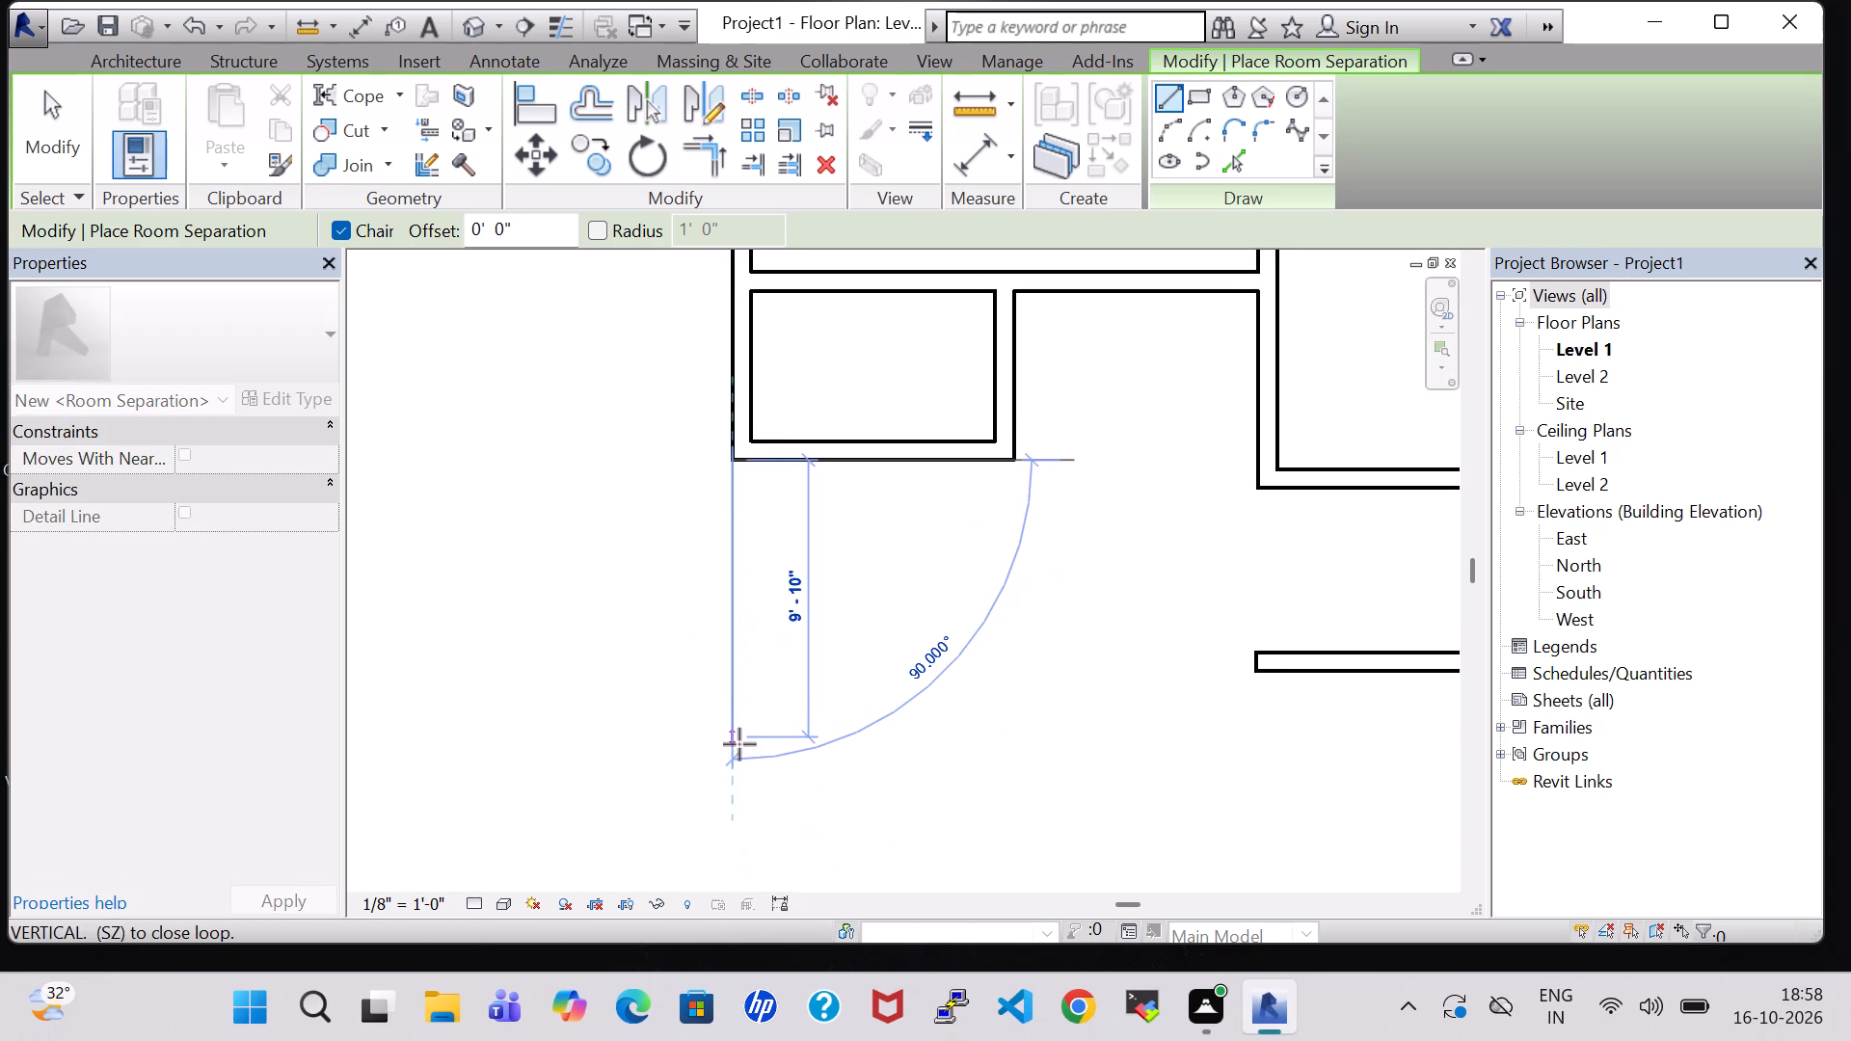
click(739, 744)
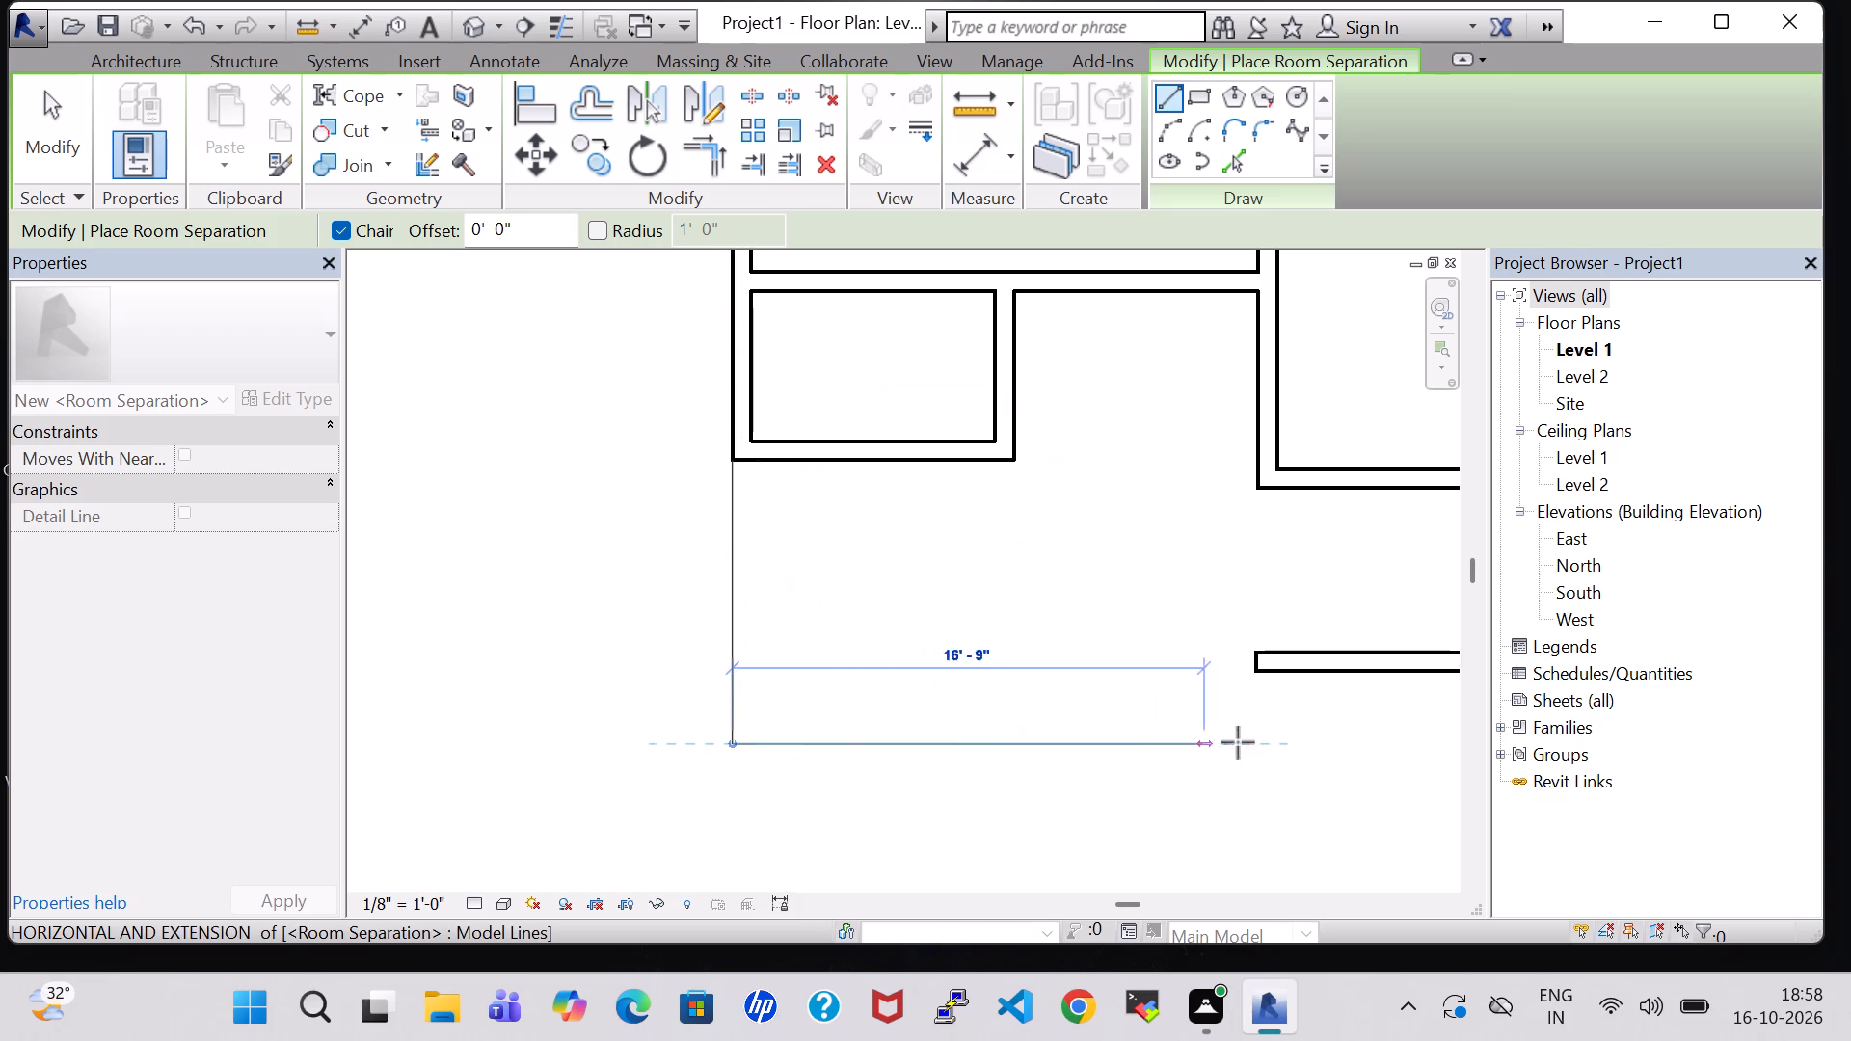
click(1259, 743)
scroll(1256, 735, up, 2)
click(1249, 654)
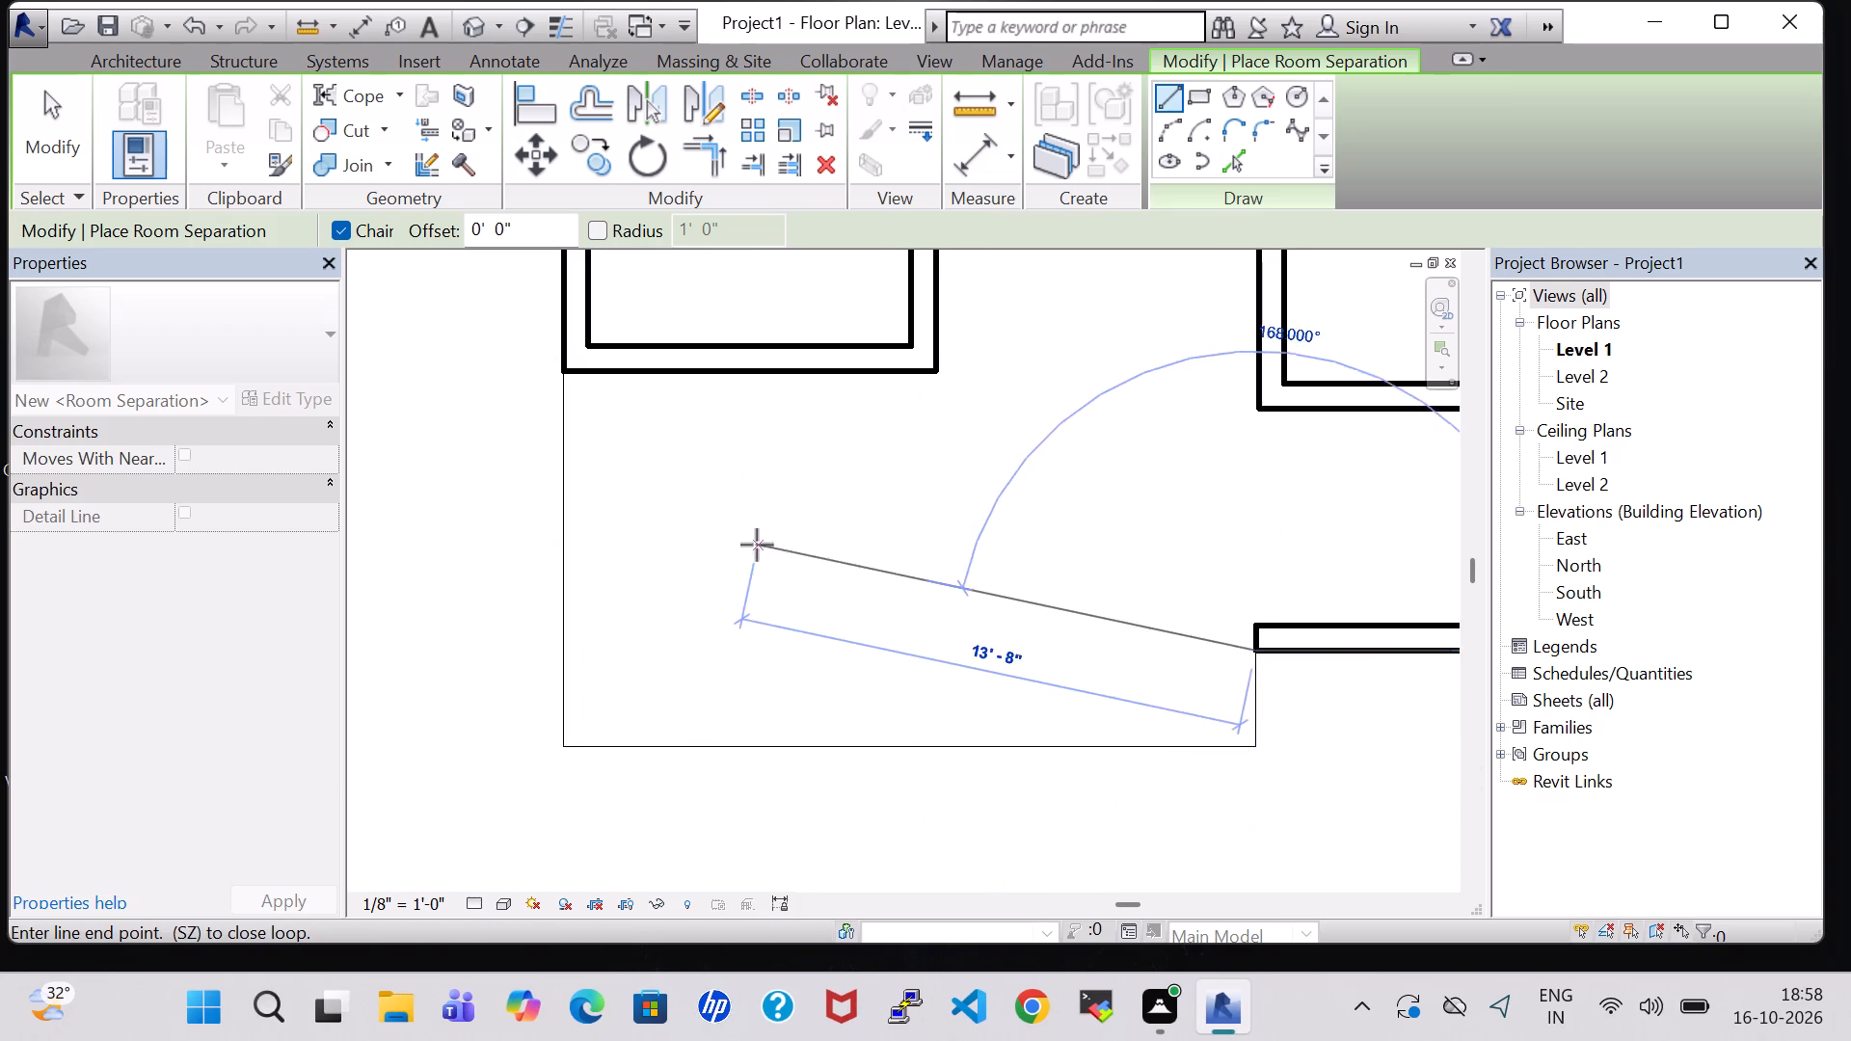
scroll(757, 545, down, 2)
key(Escape)
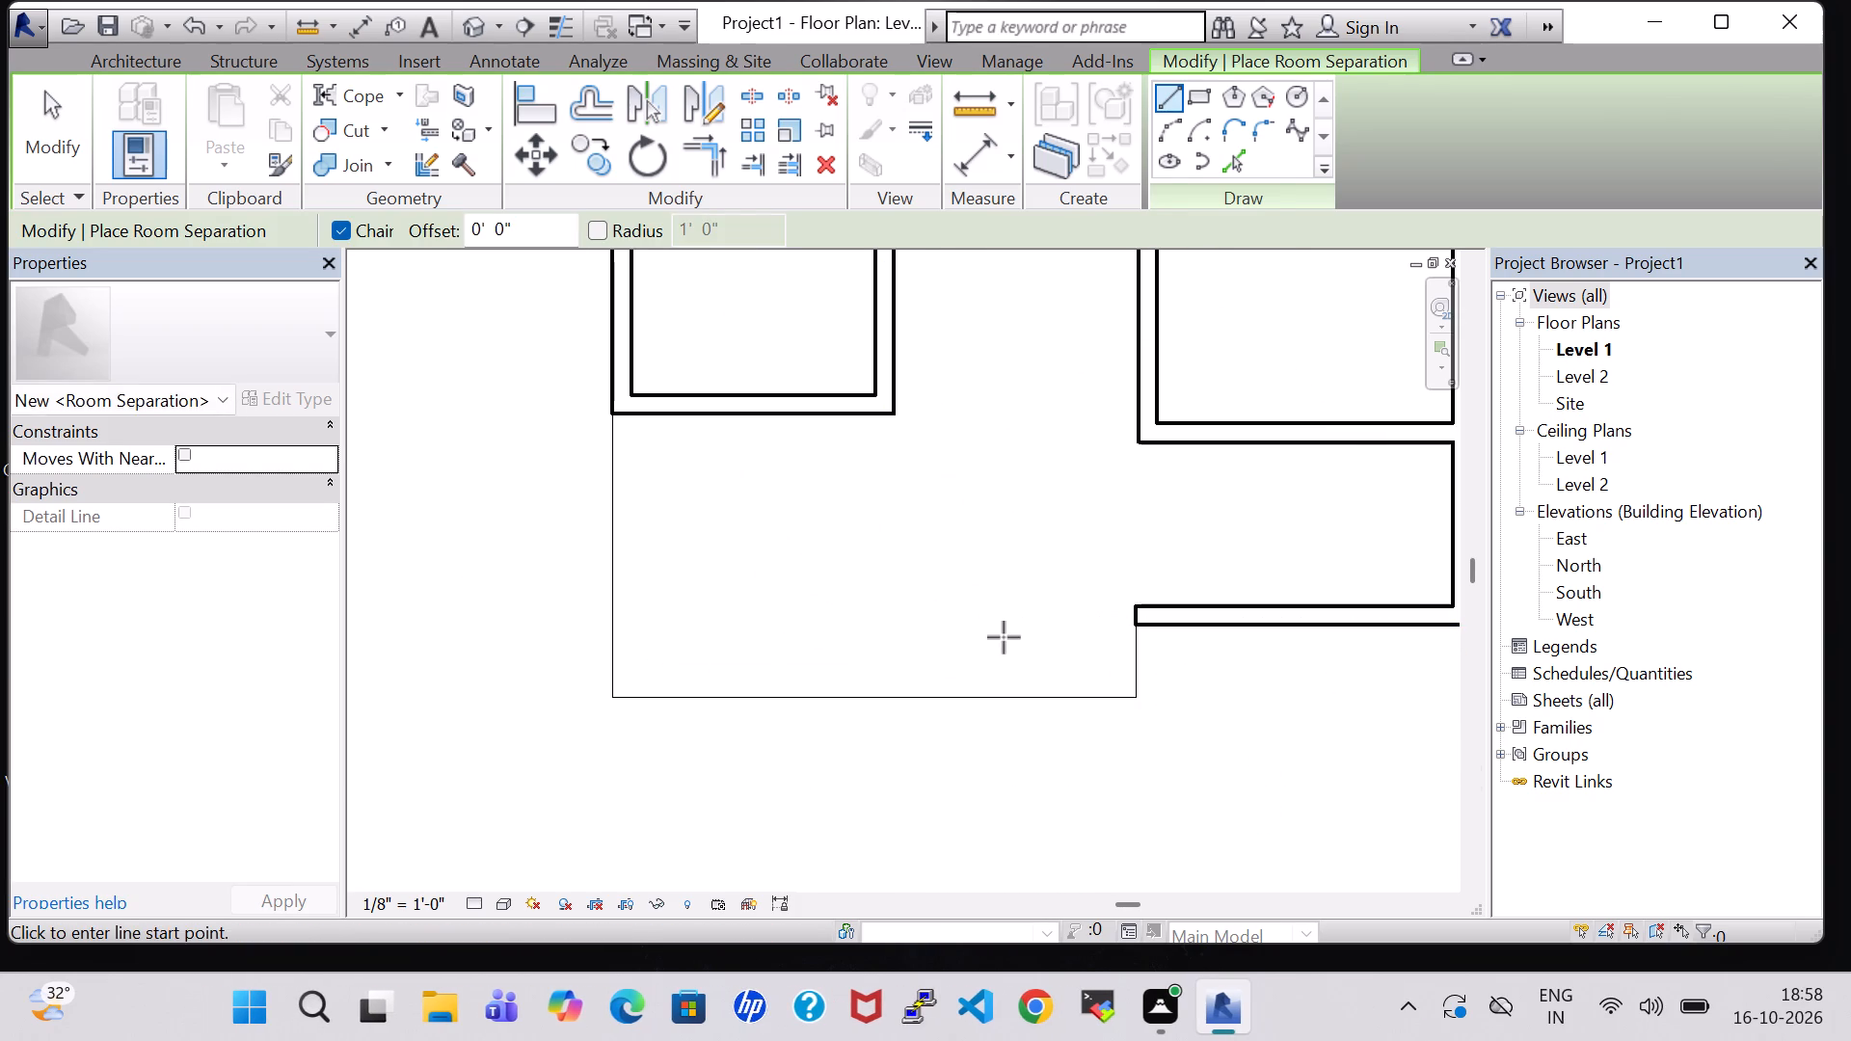
Nudge the small west room's north wall south, to 5'-8" from its south wall.
key(Escape)
scroll(1004, 637, down, 2)
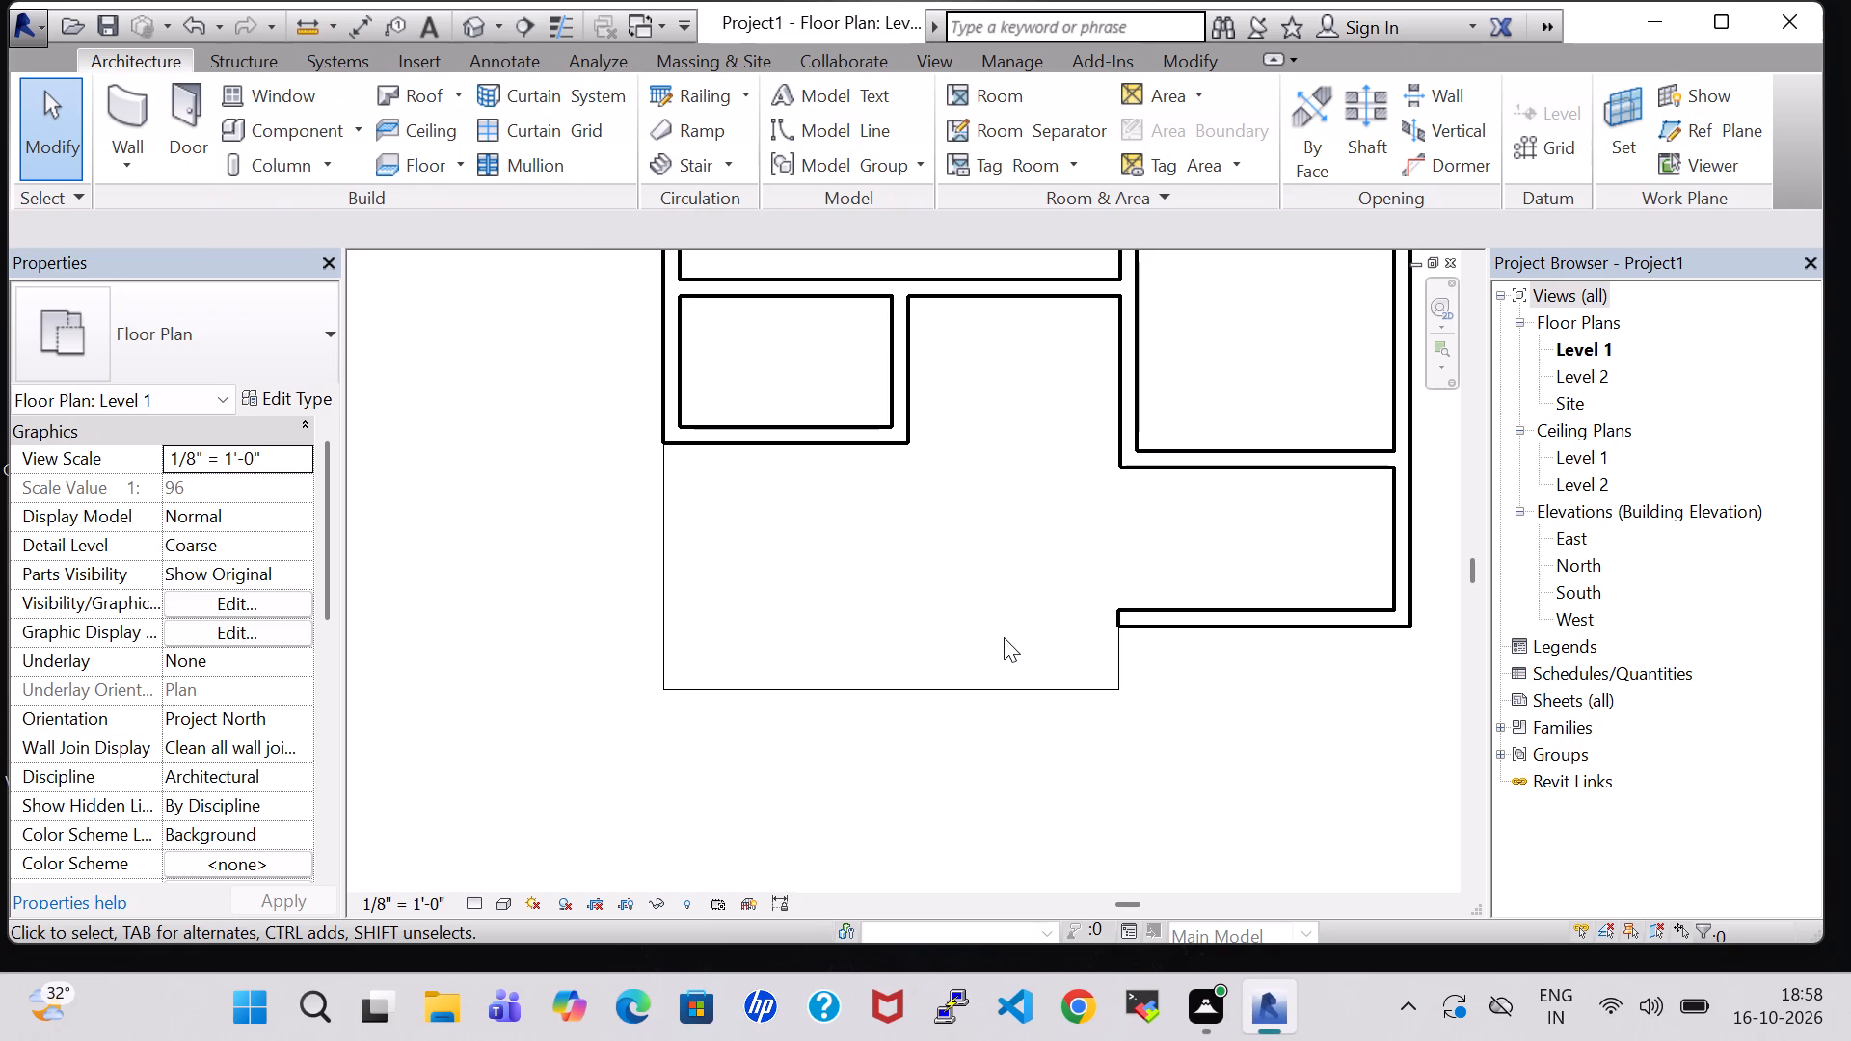
scroll(1004, 637, down, 1)
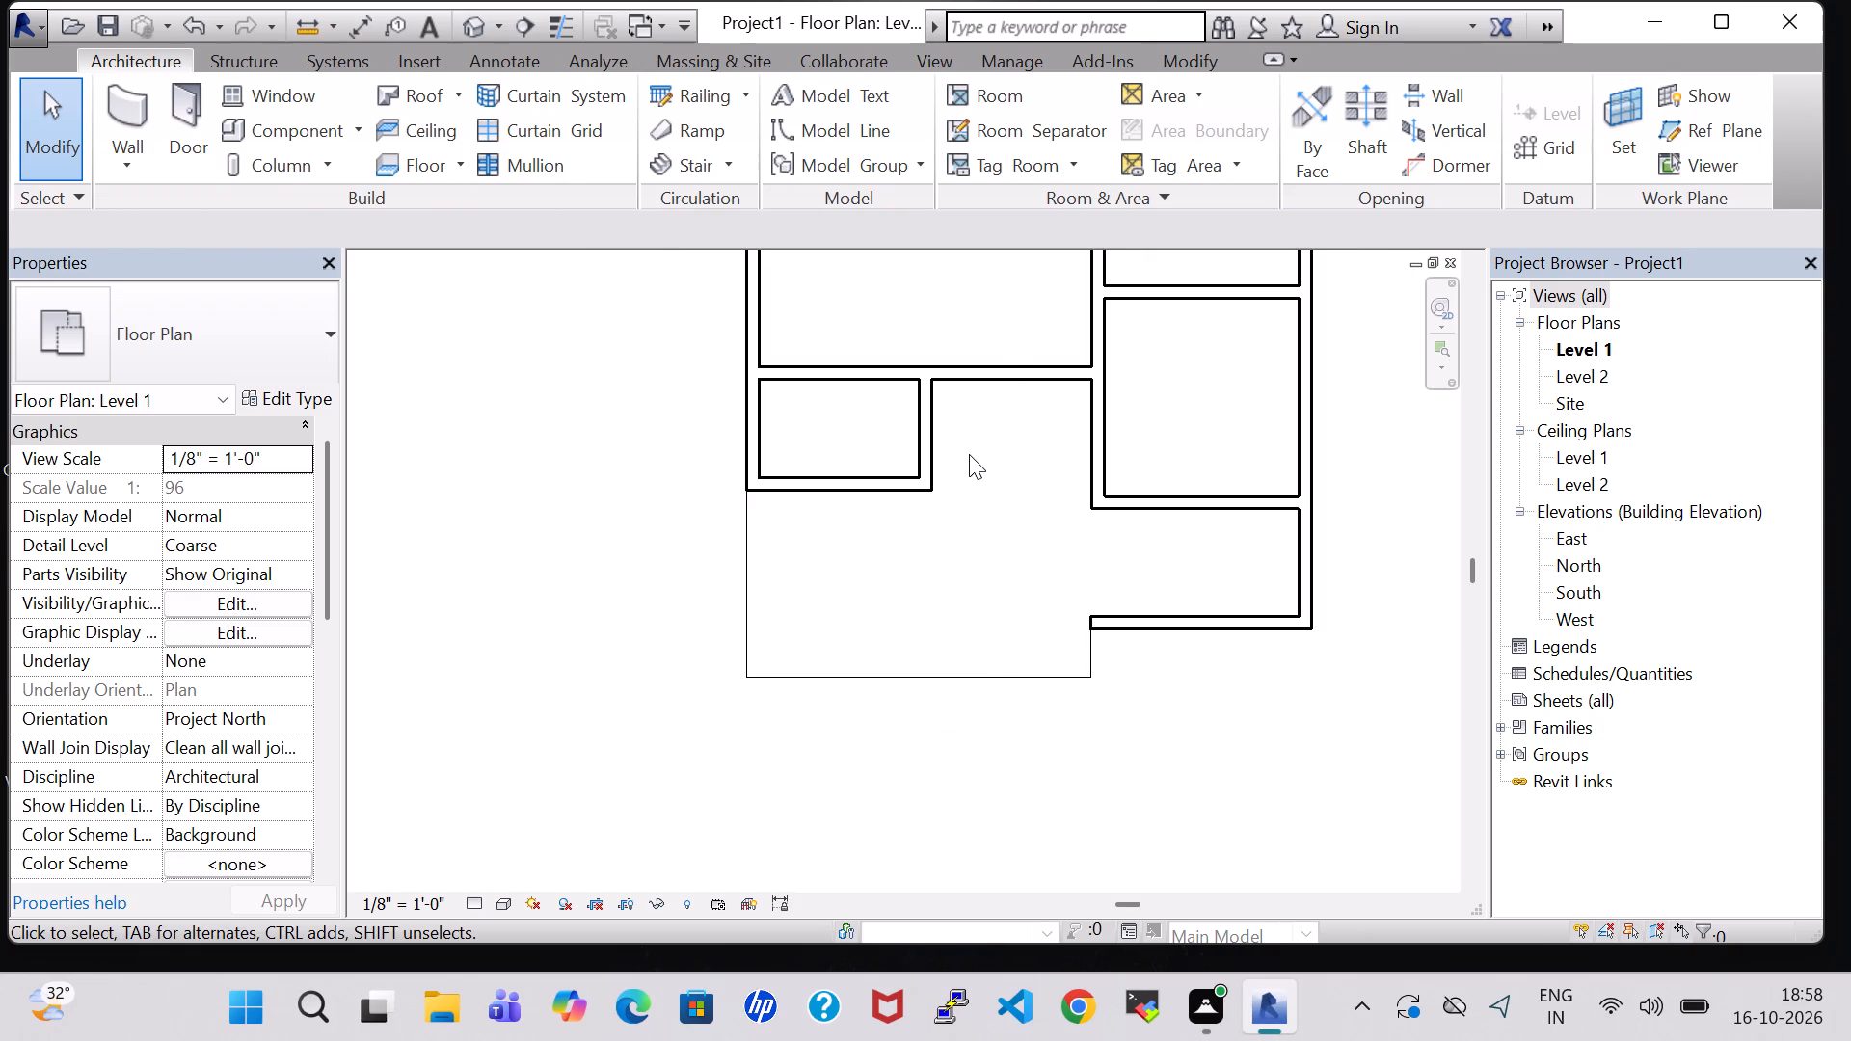
middle_drag(969, 454, 875, 497)
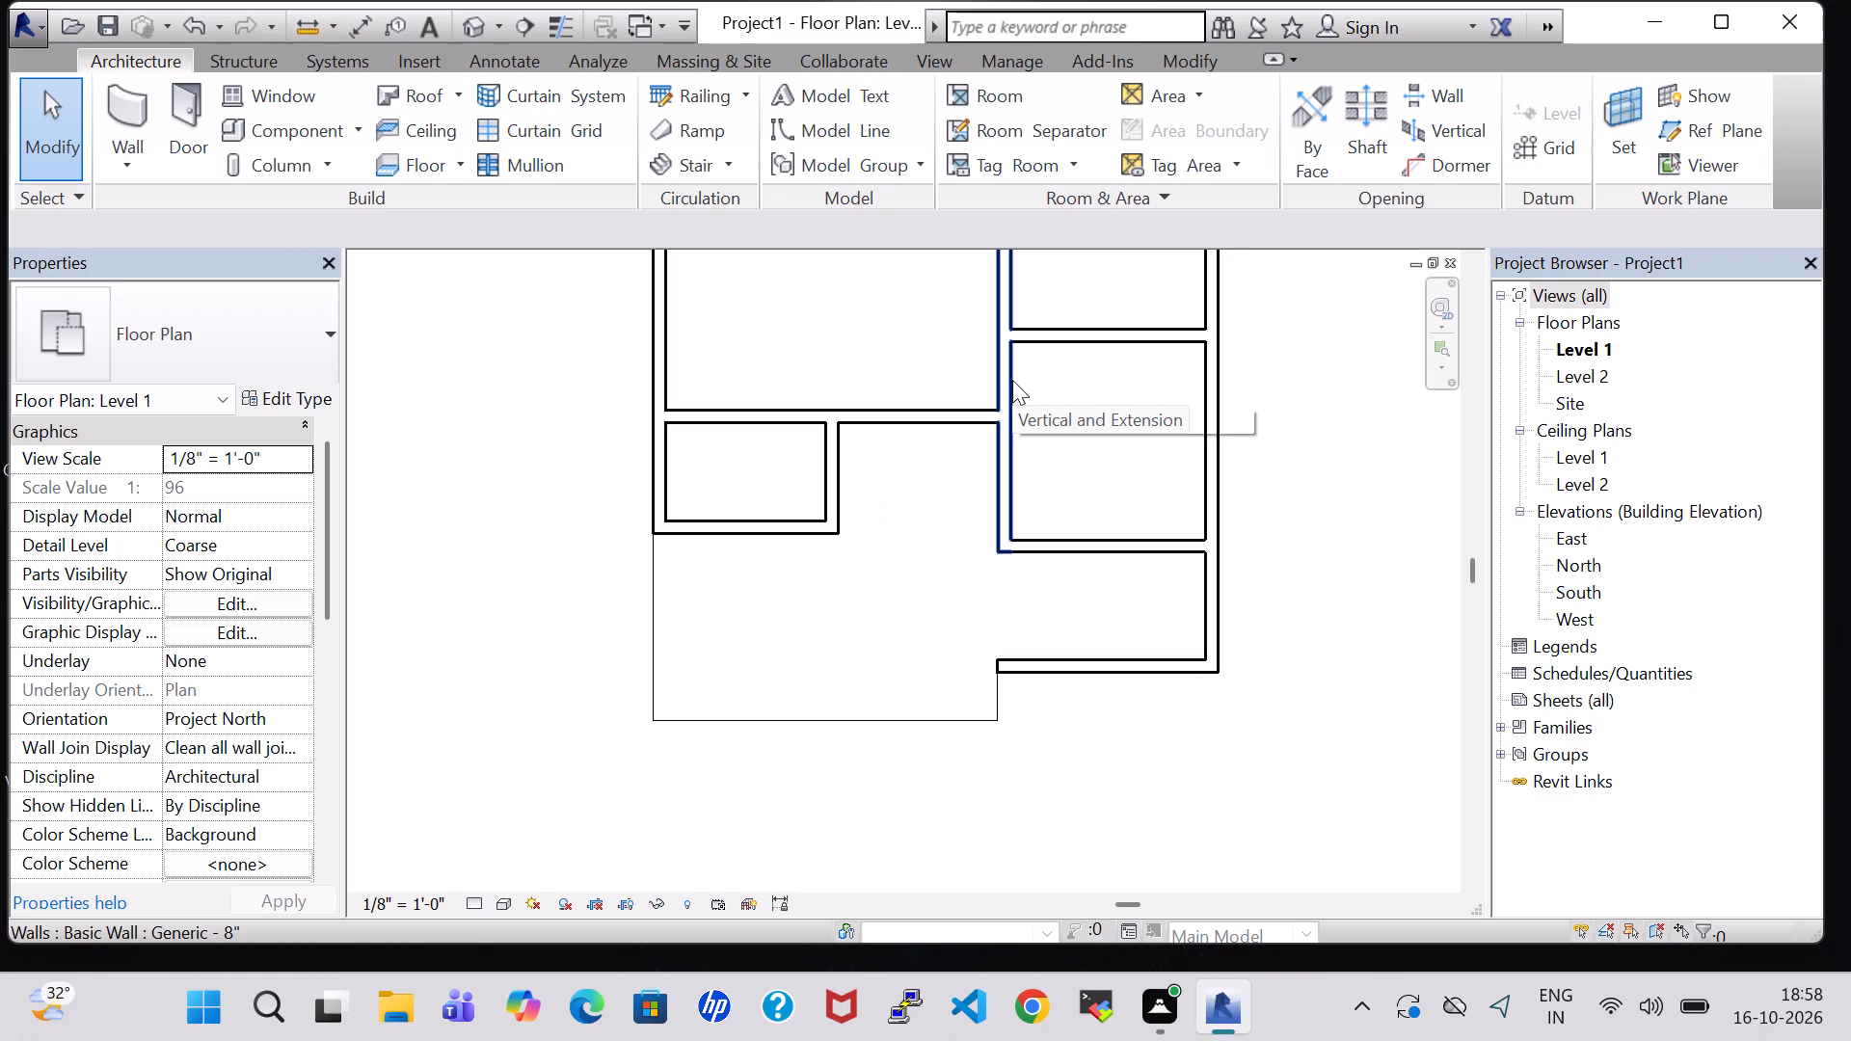
click(906, 415)
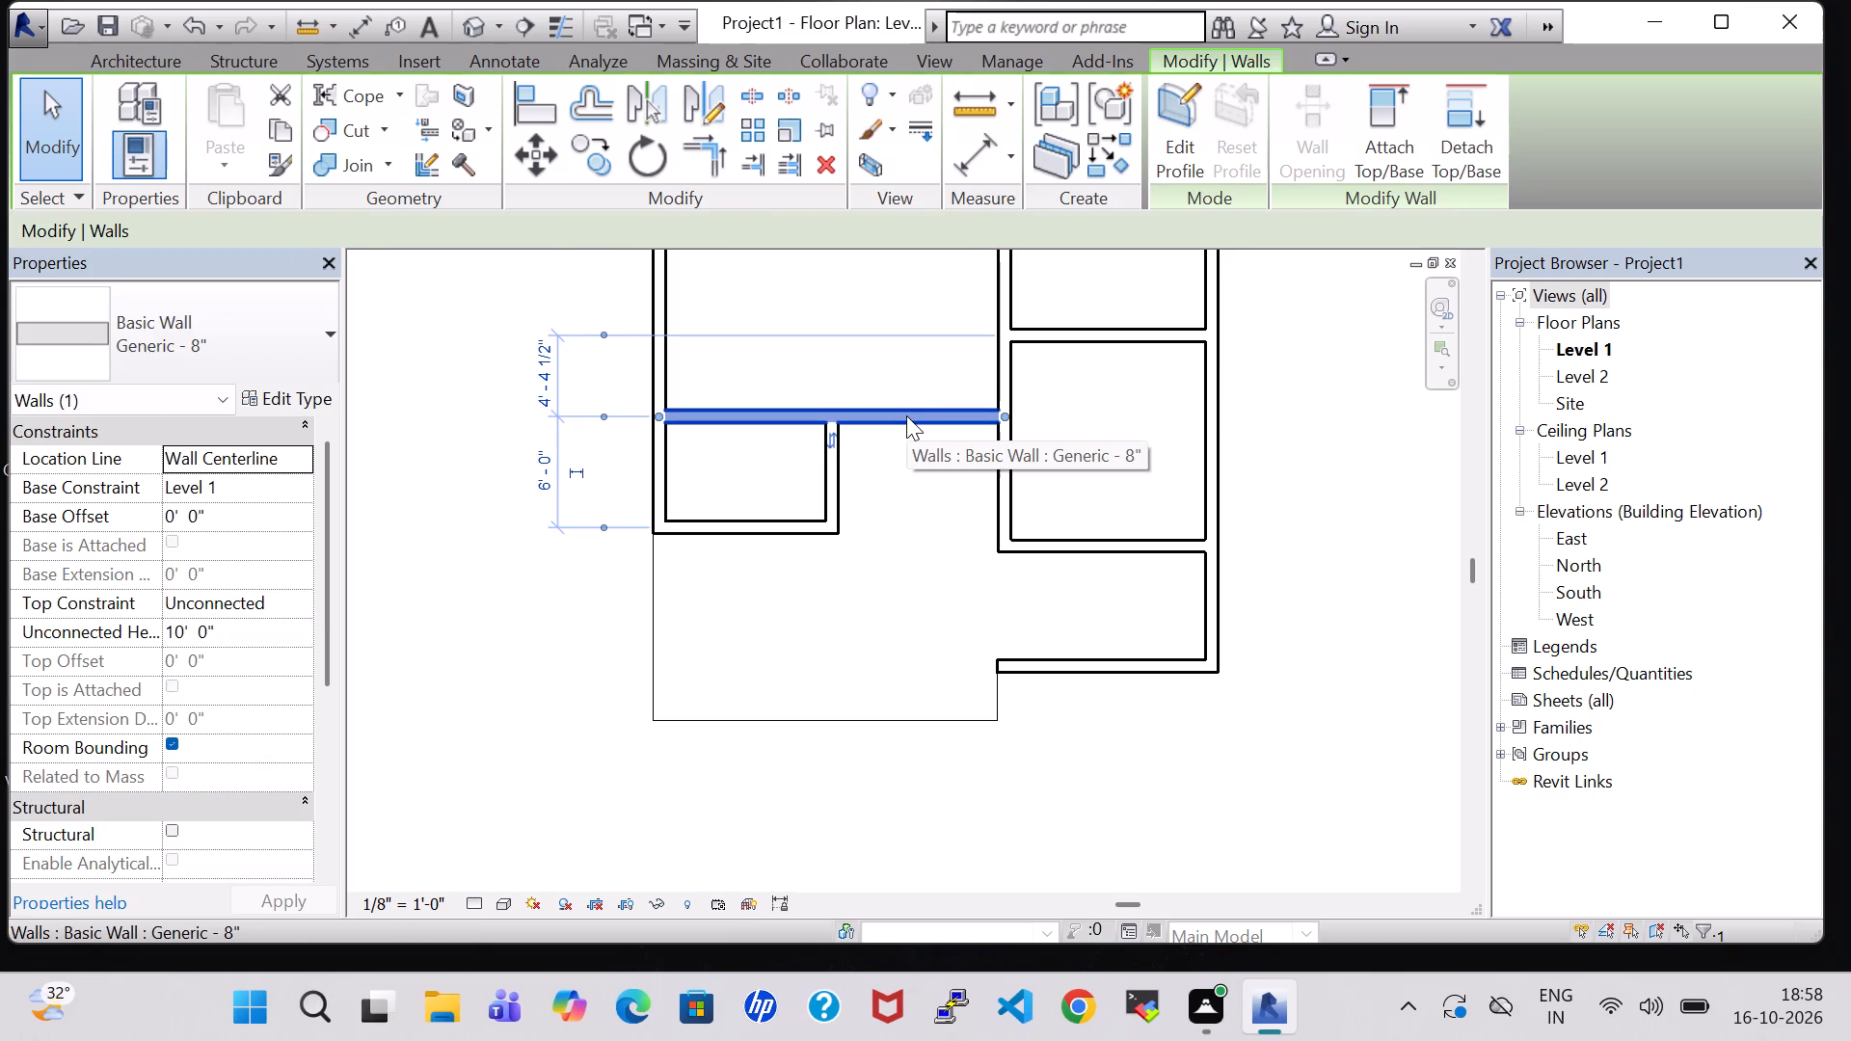
key(Down)
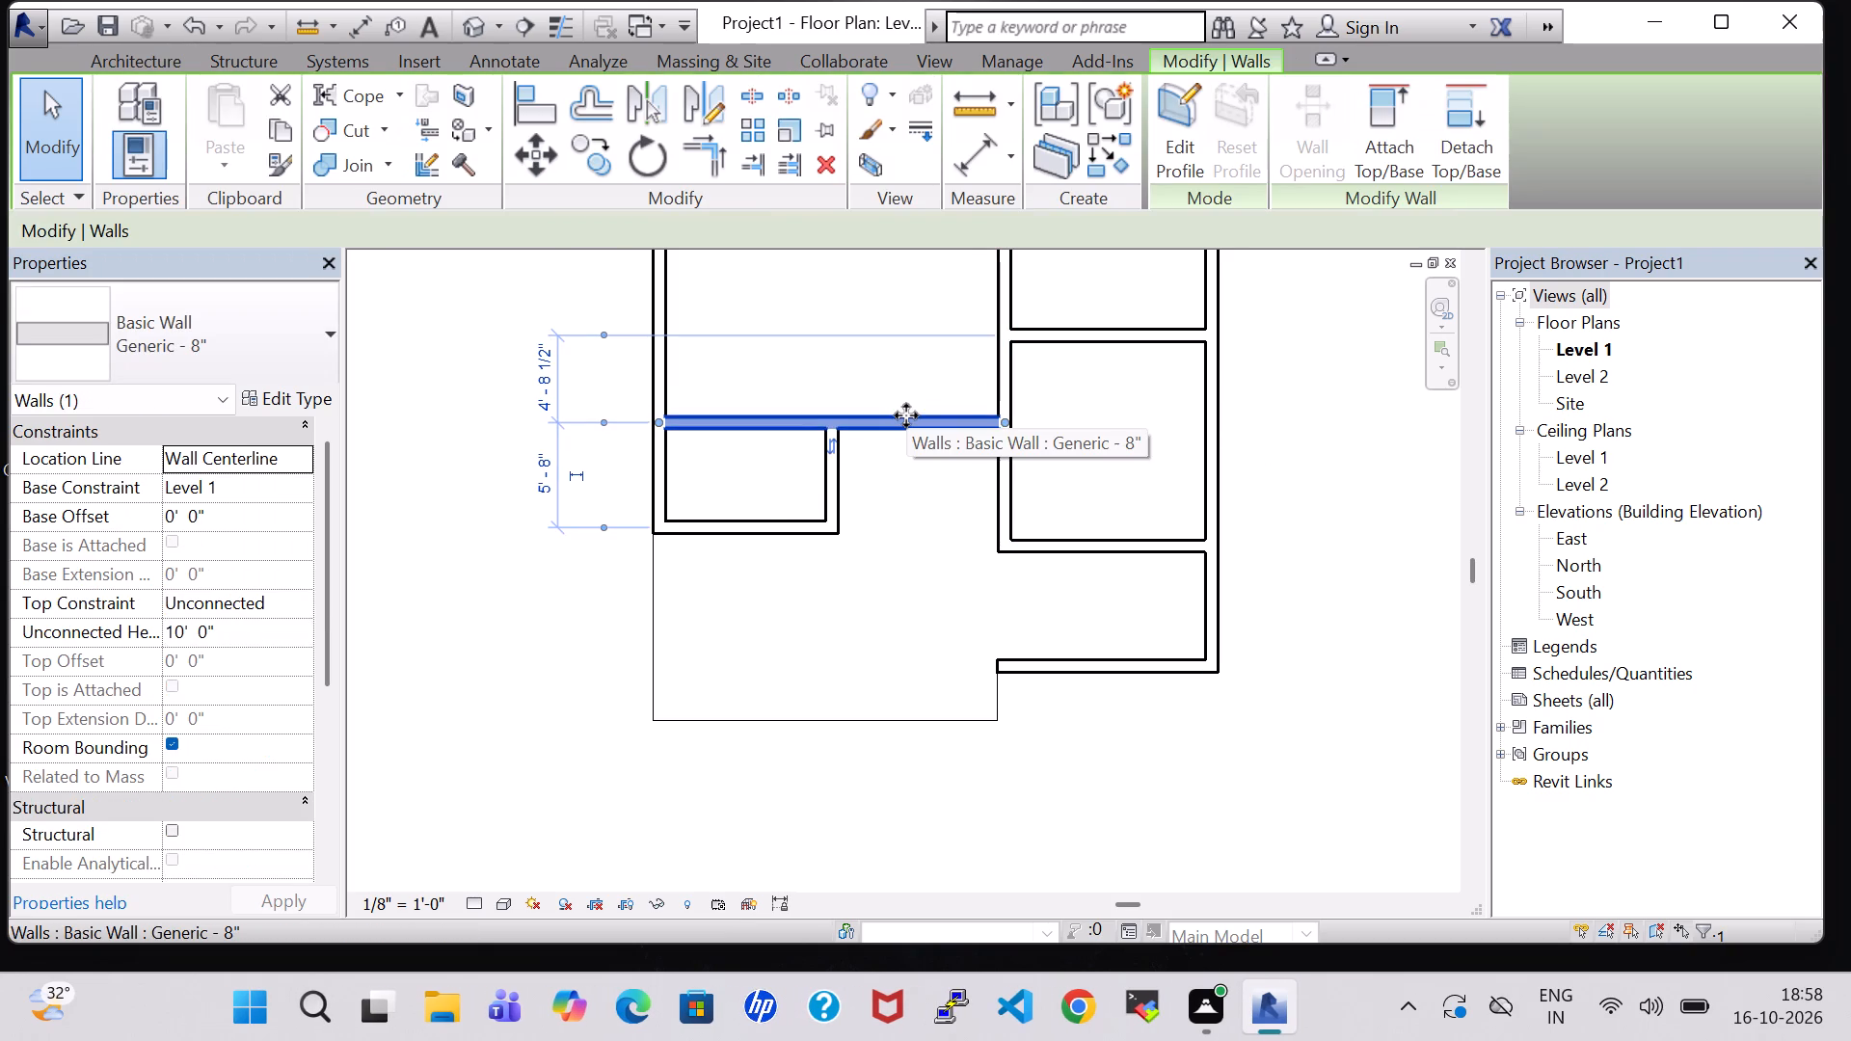
Nudge the small west room's south wall farther south, to 8'-0" from its north wall.
click(738, 525)
key(Down)
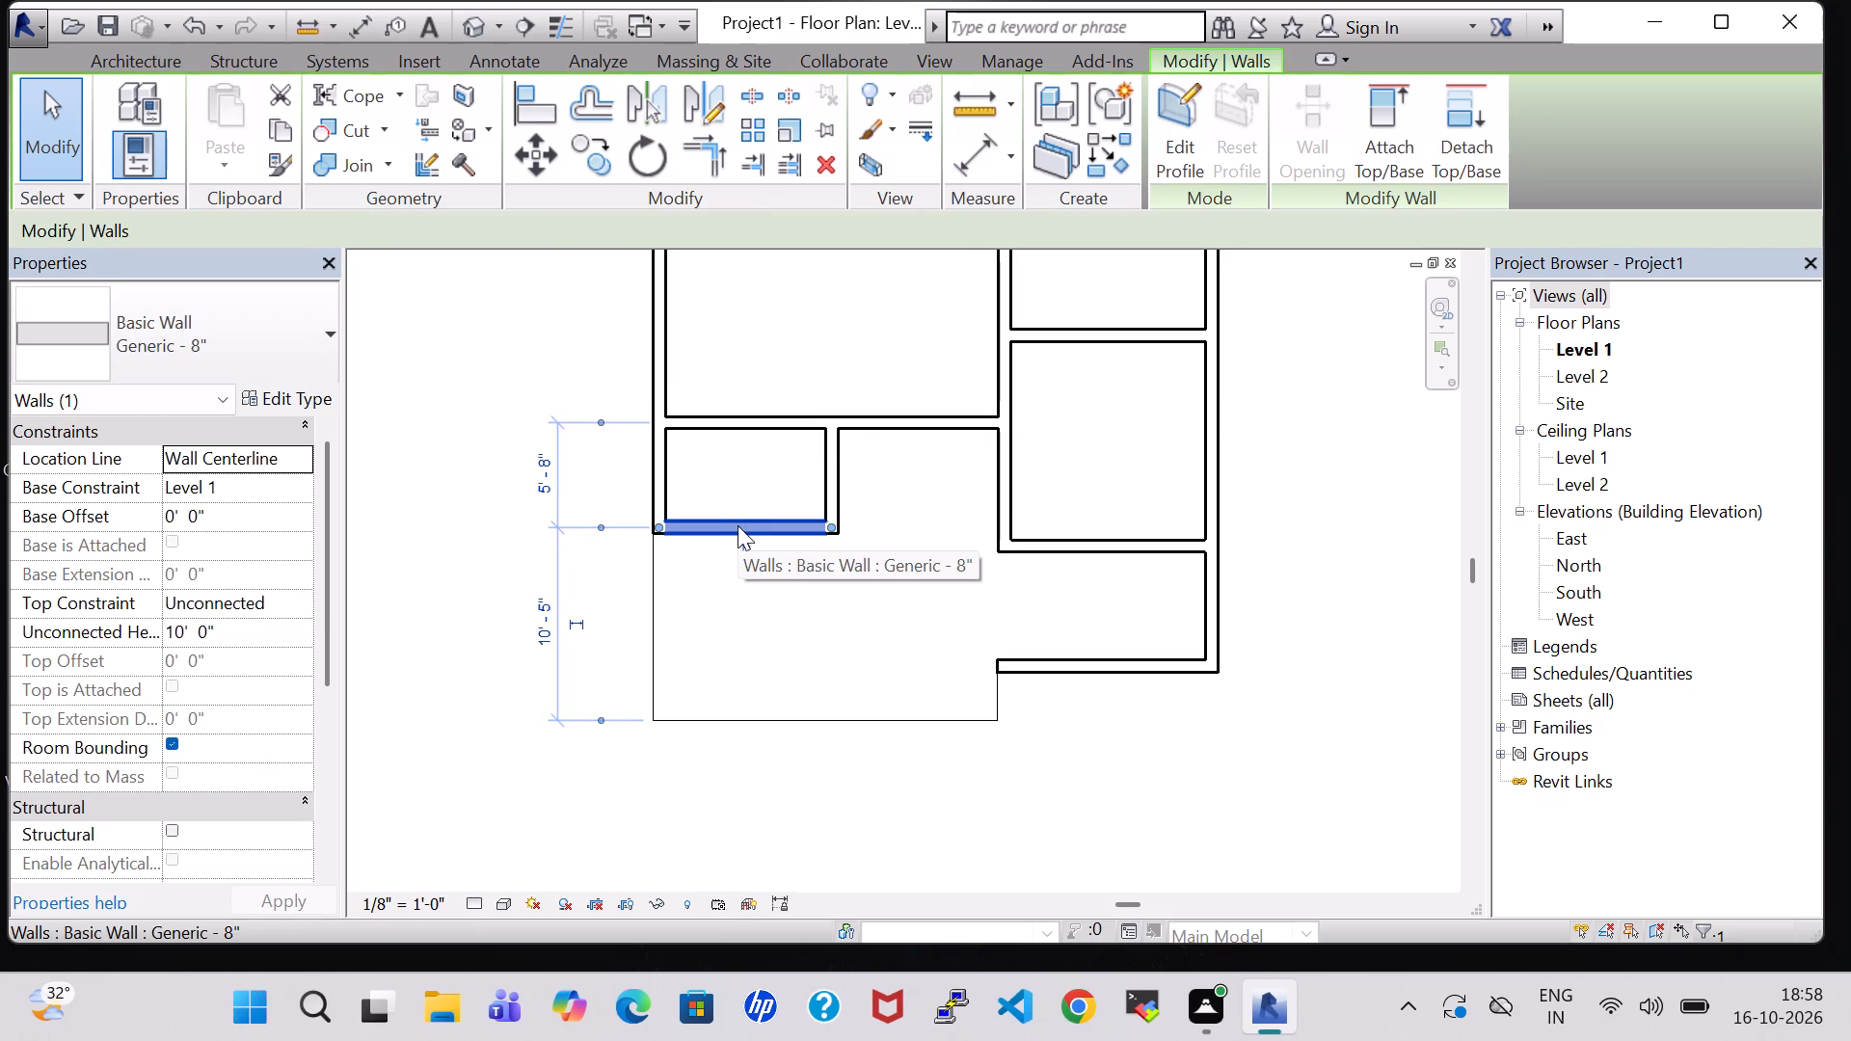
key(Down)
key(Down)
key(Down)
key(Down)
key(Down)
key(Down)
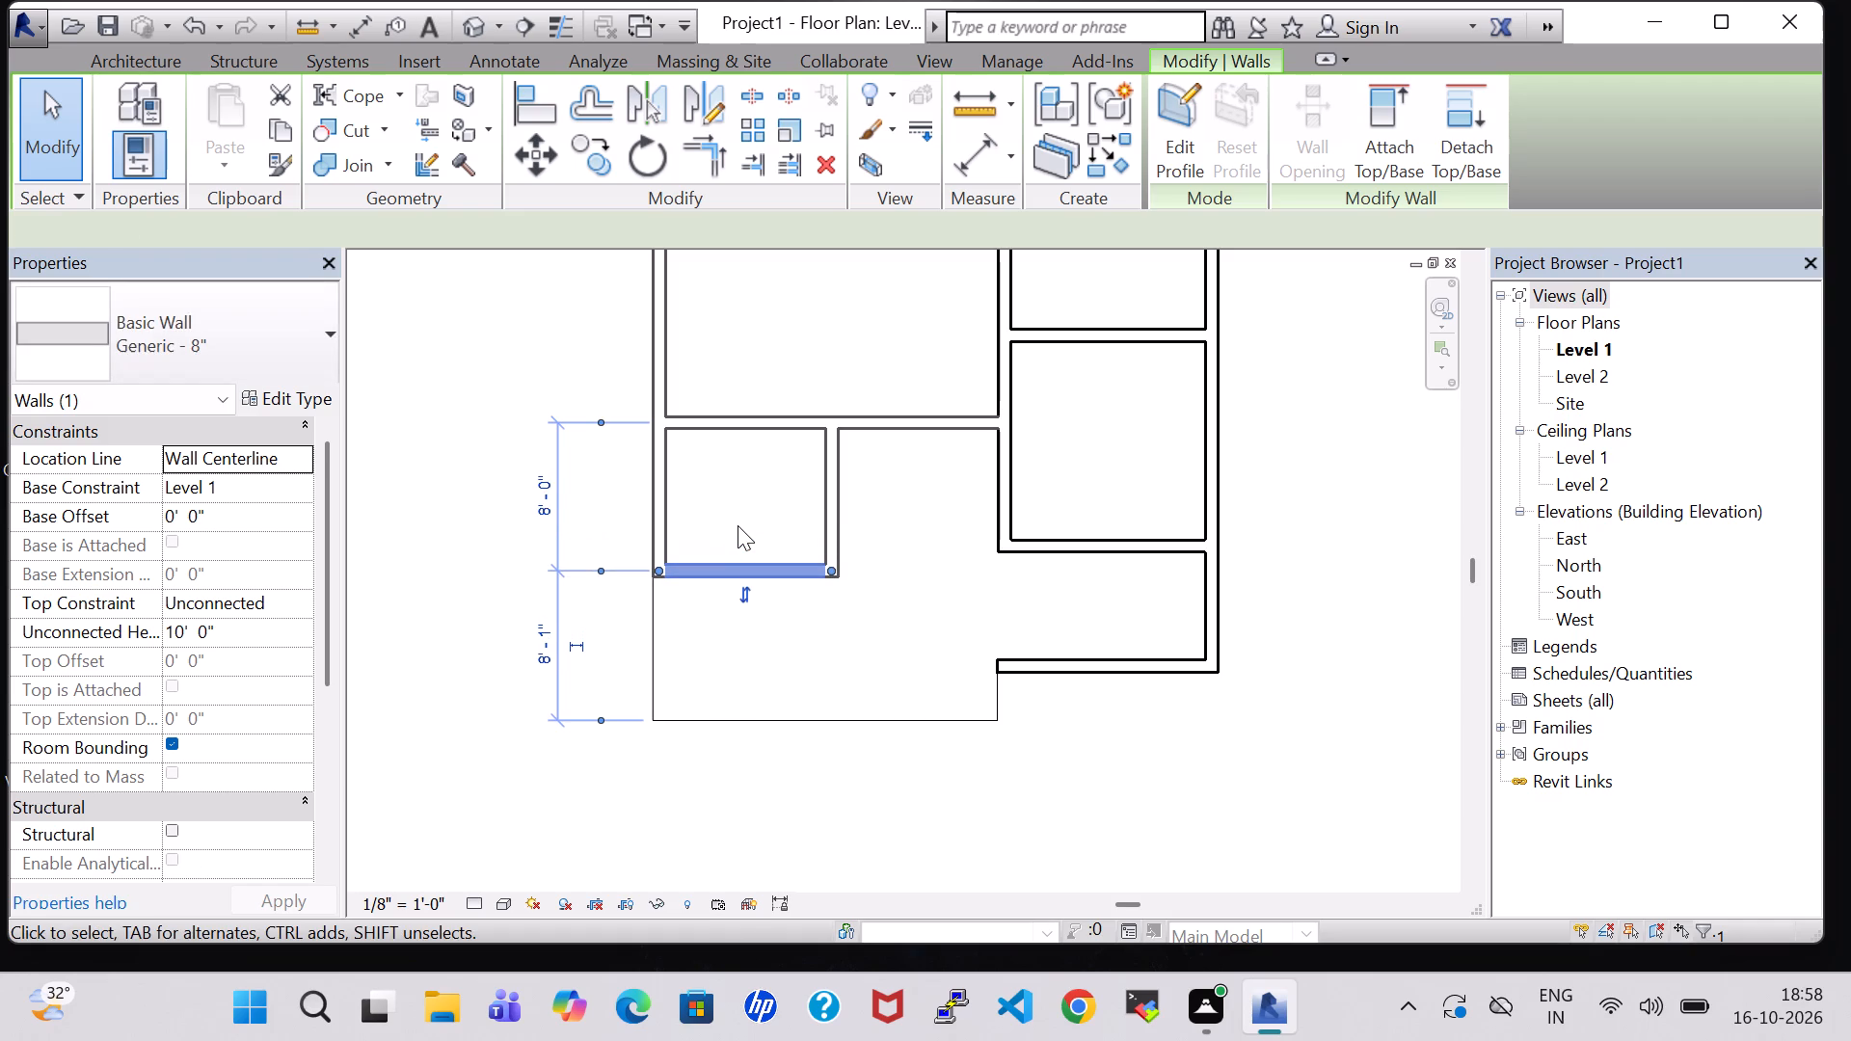
Nudge the small west room's north wall south again, to 7'-0" from its south wall.
click(901, 413)
key(Down)
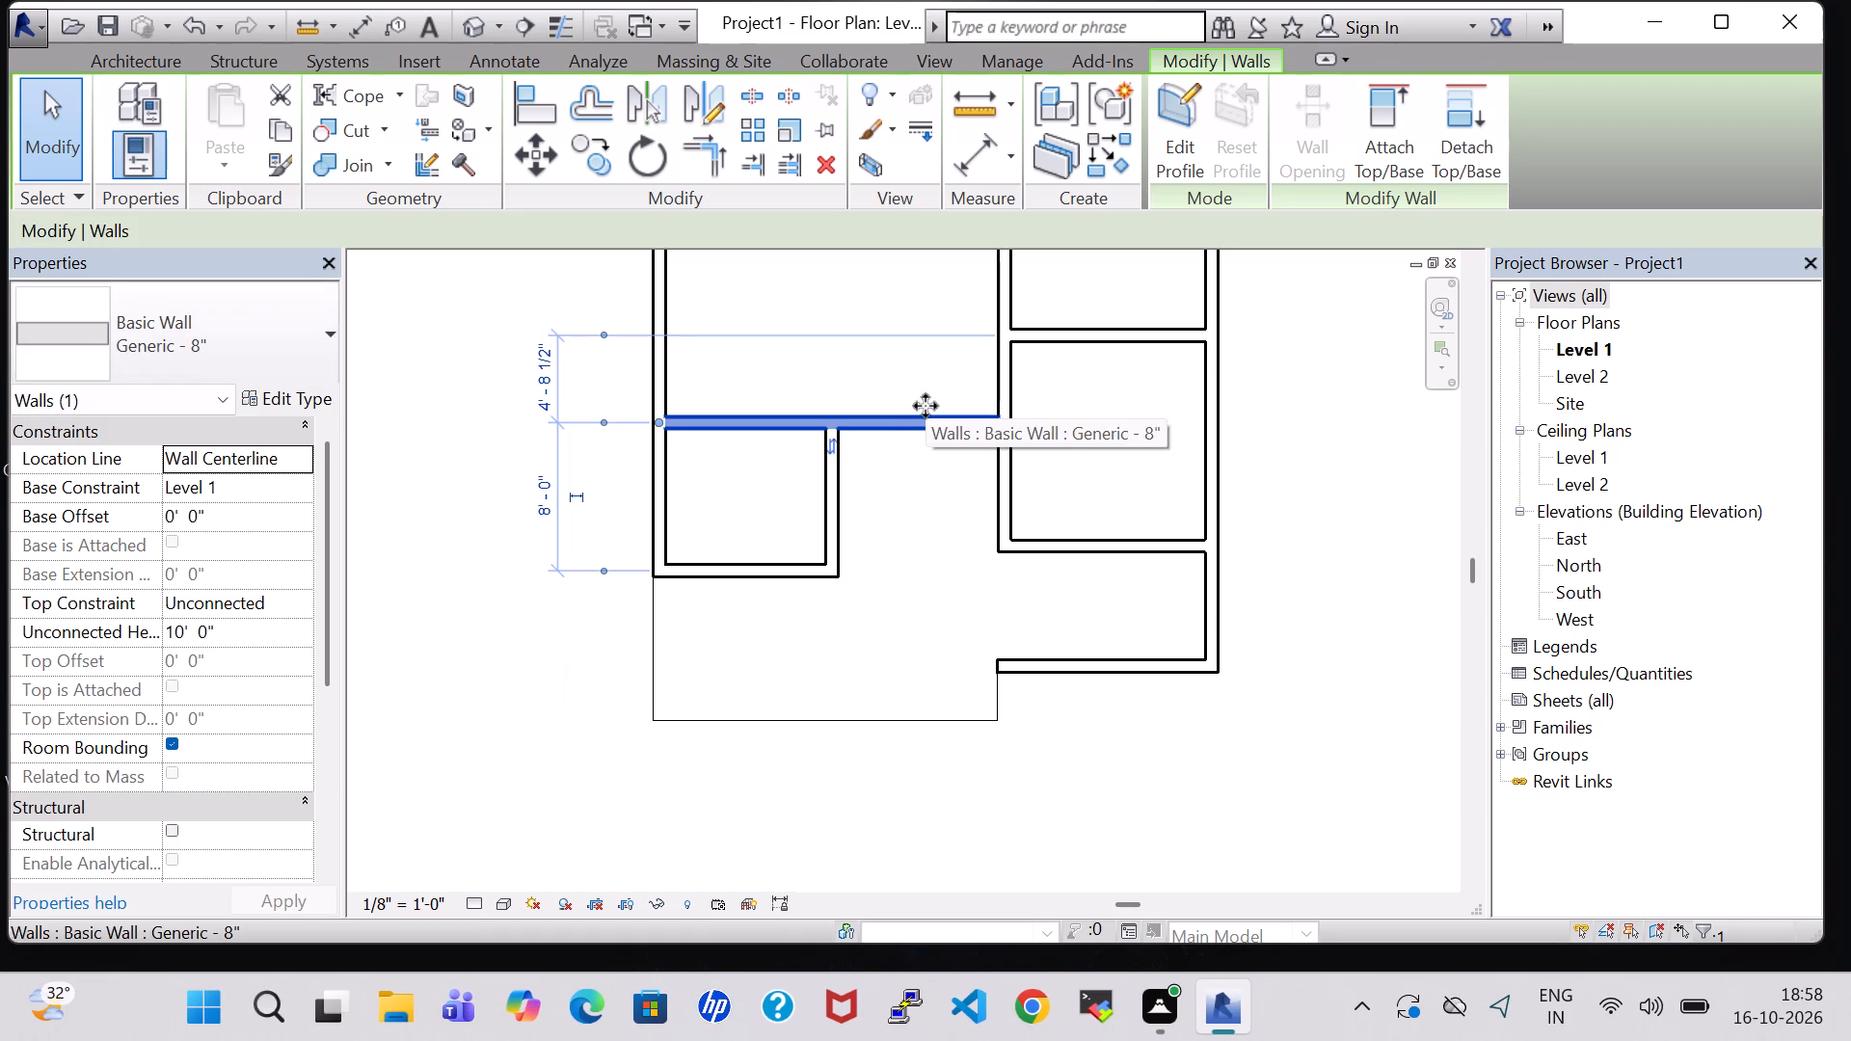
key(Down)
key(Down)
scroll(960, 441, down, 1)
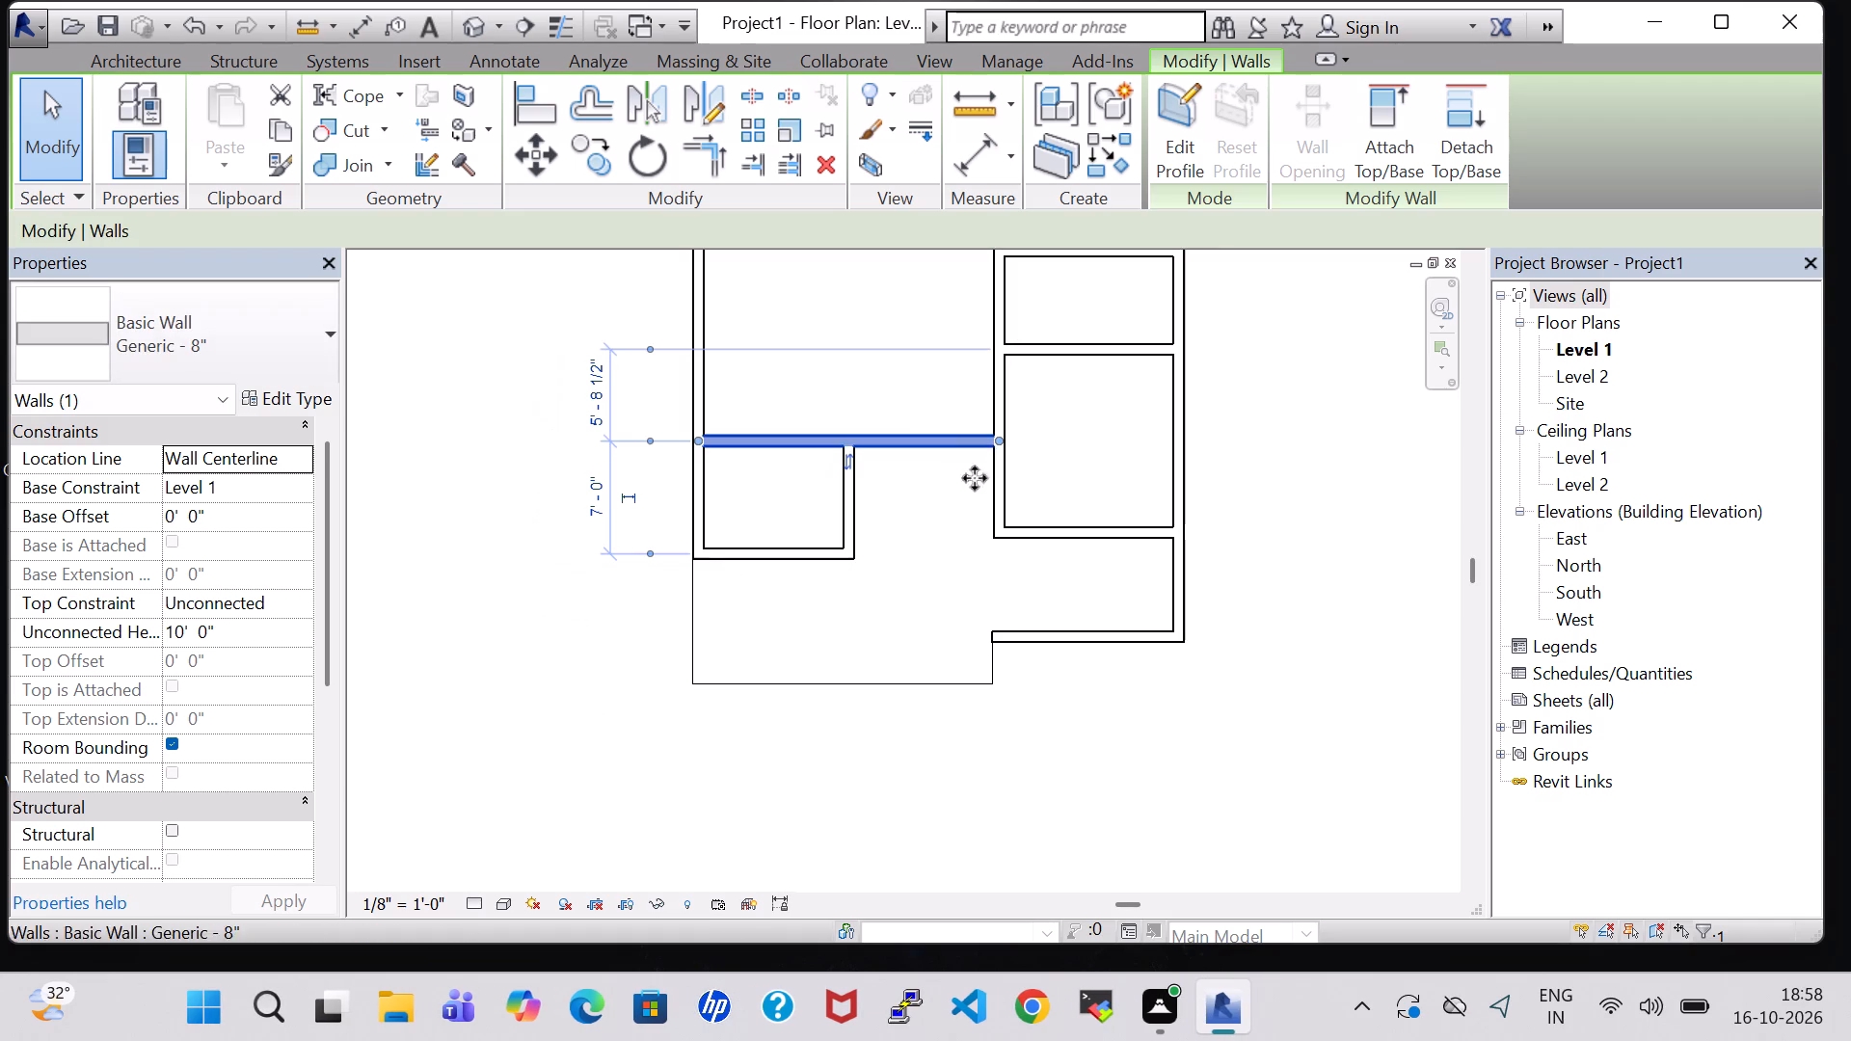
scroll(954, 573, down, 2)
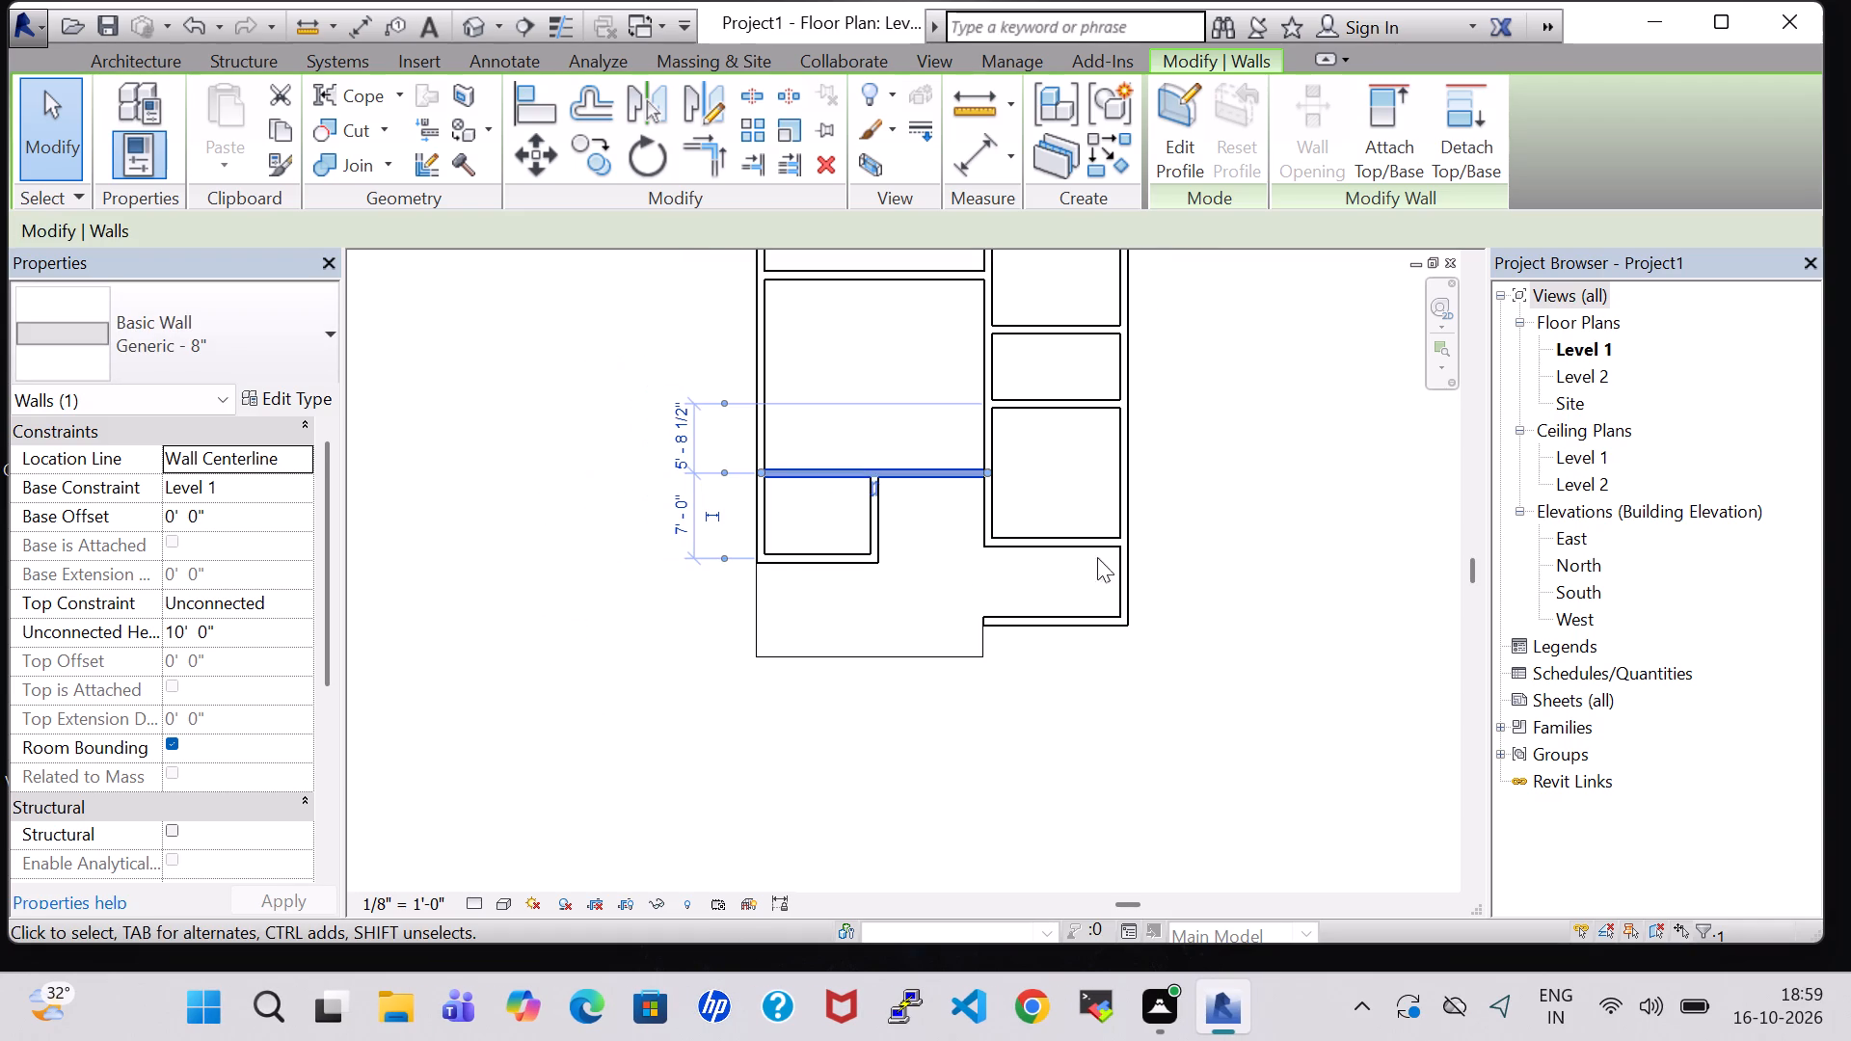
click(1197, 538)
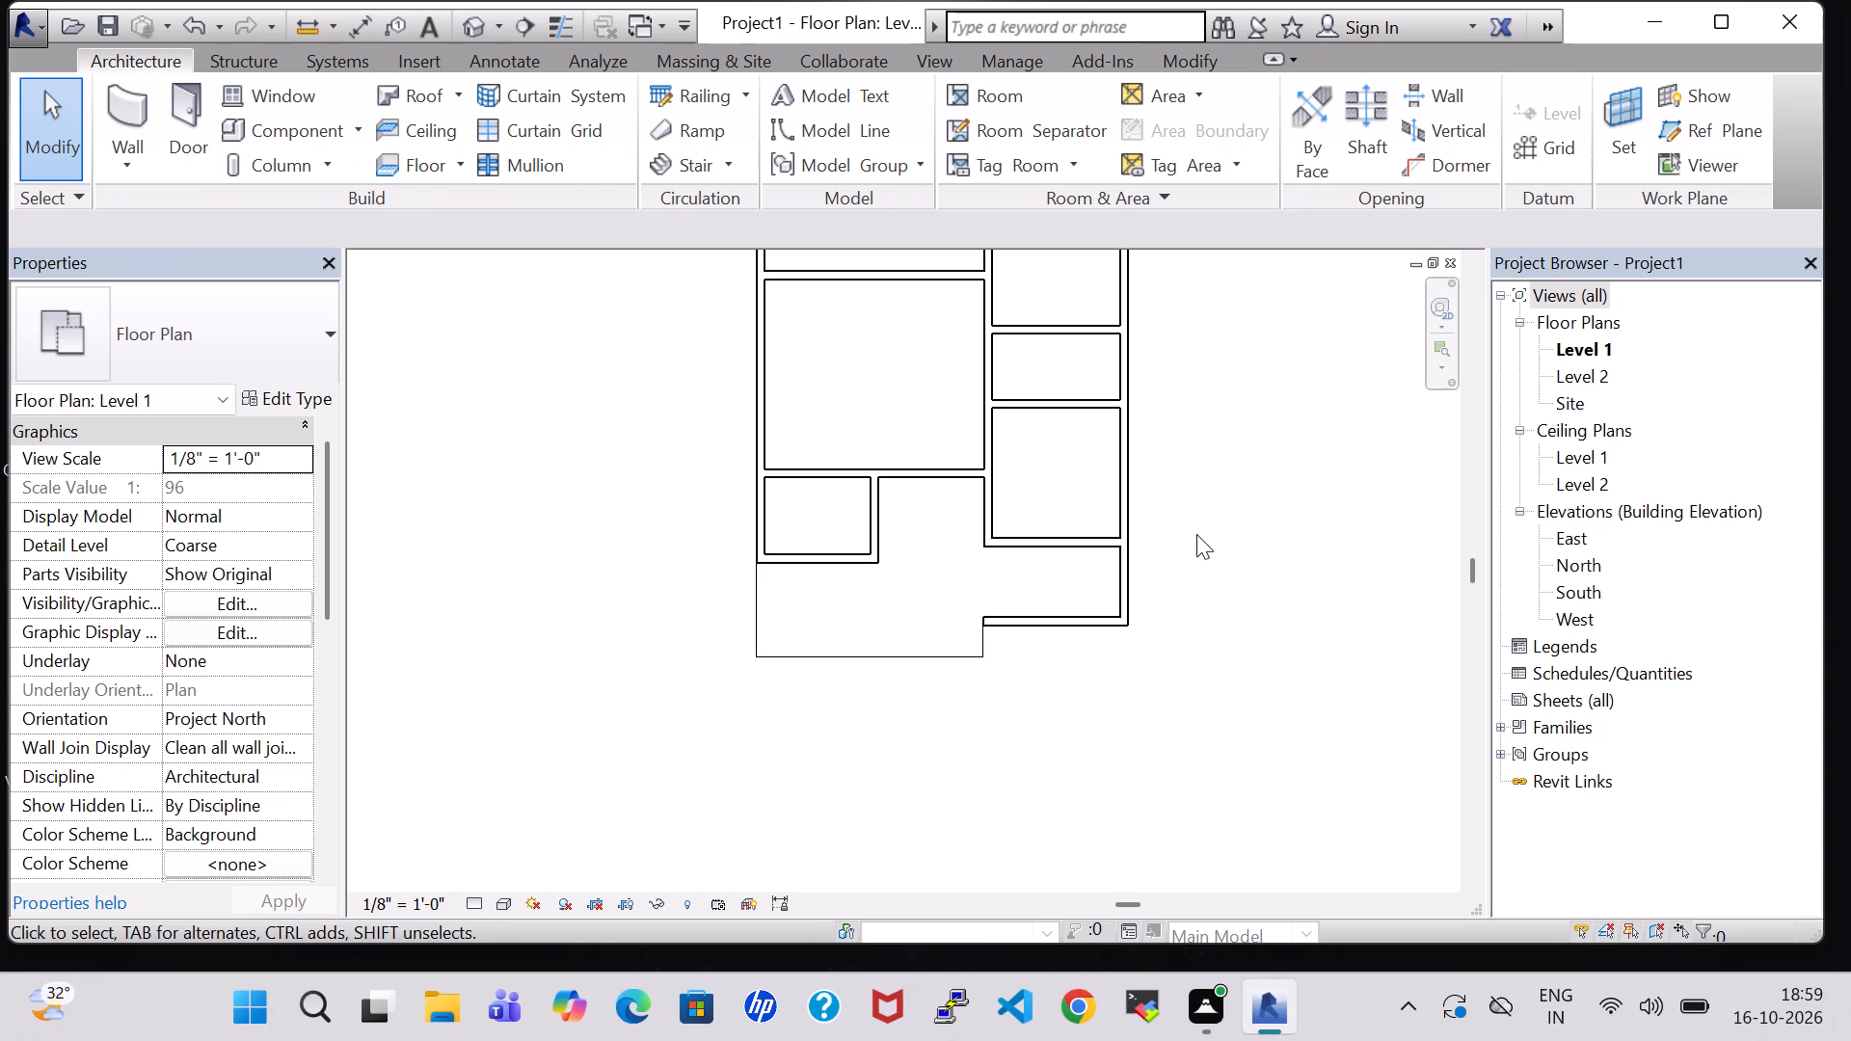
Draw a vertical wall about 9'-3" long from the north exterior wall to the first horizontal partition, dividing the northwest room.
middle_drag(1217, 538, 1212, 725)
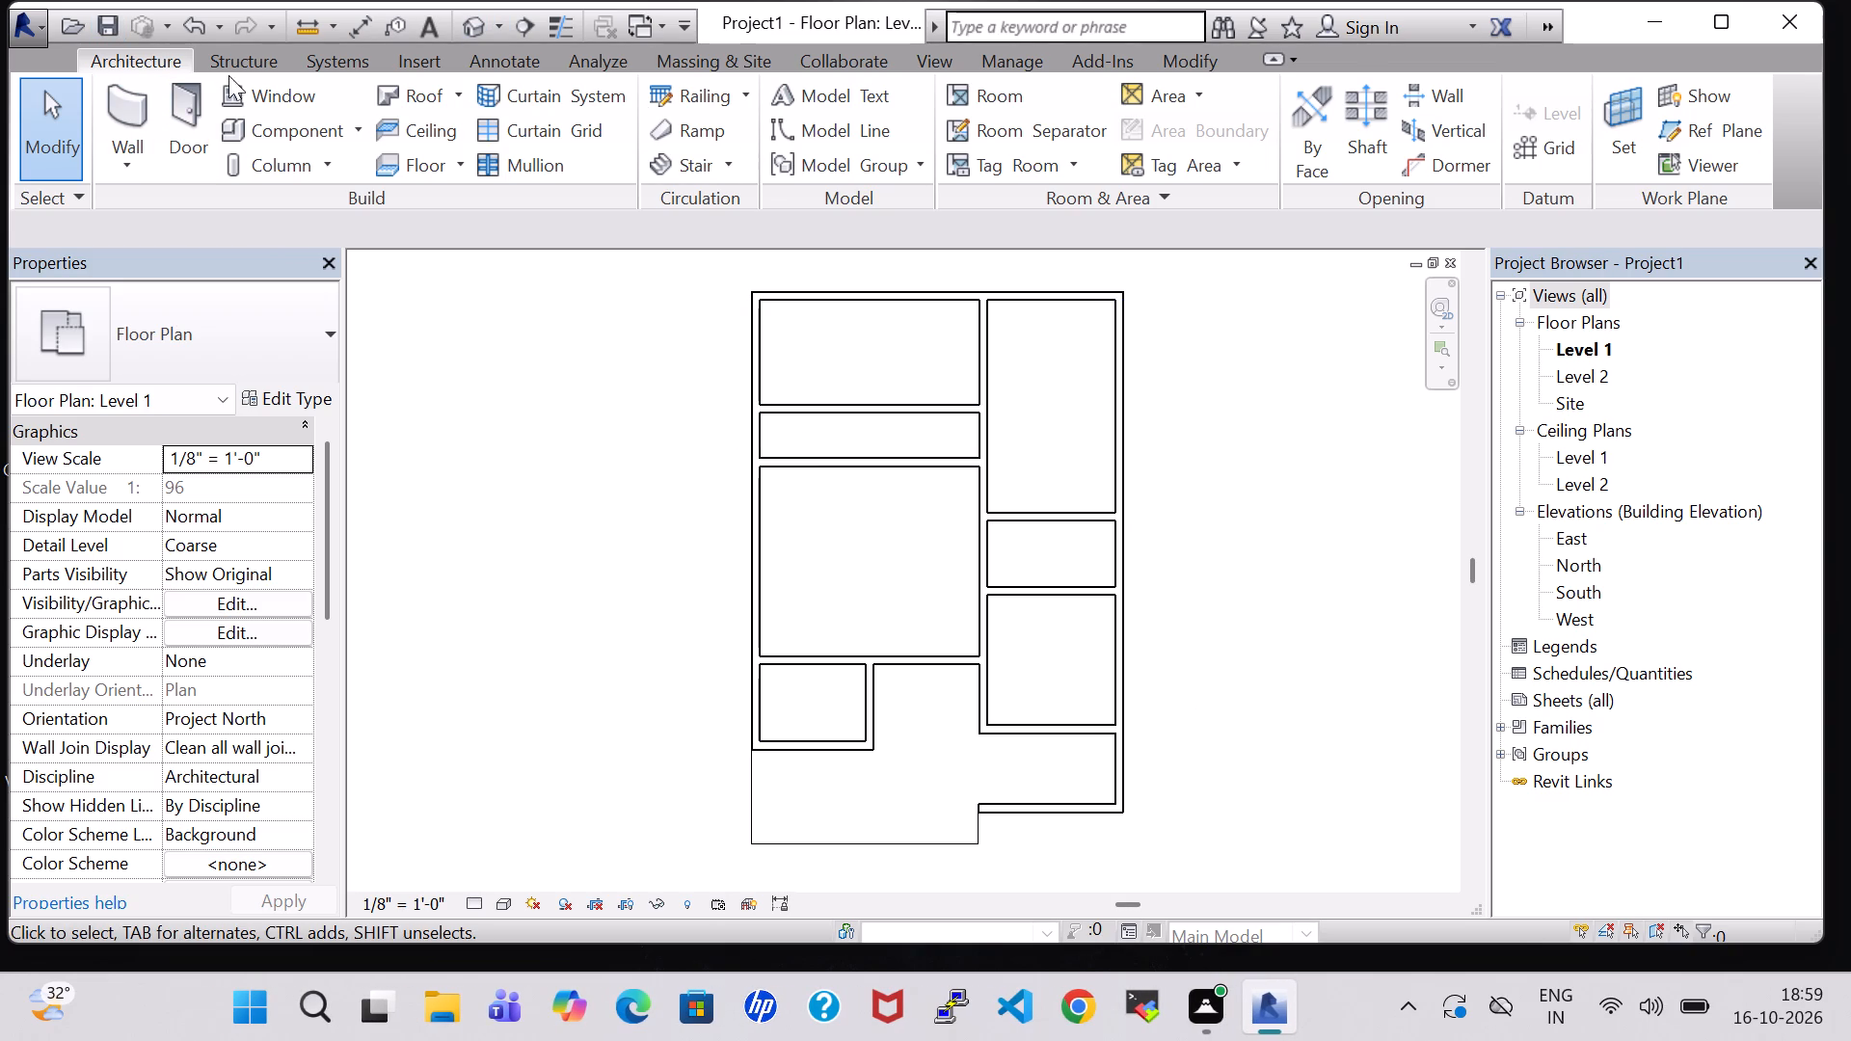
click(120, 79)
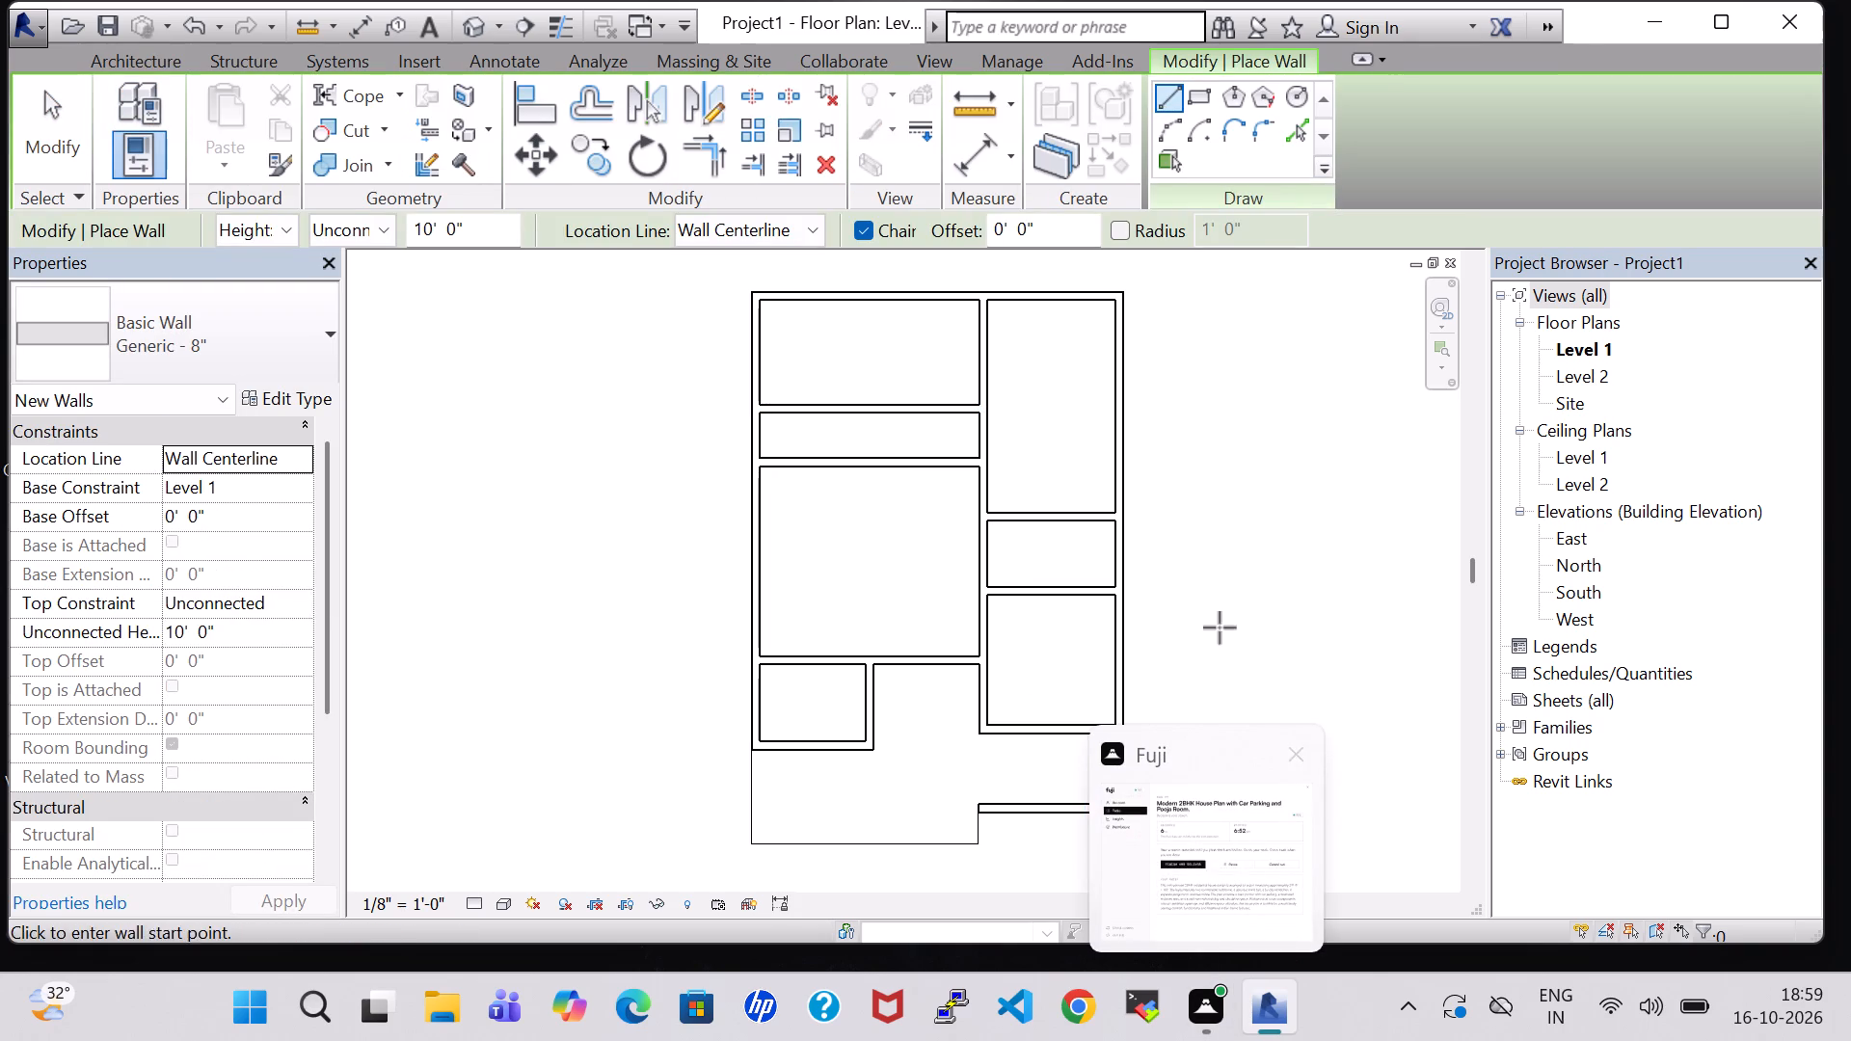
scroll(836, 338, up, 2)
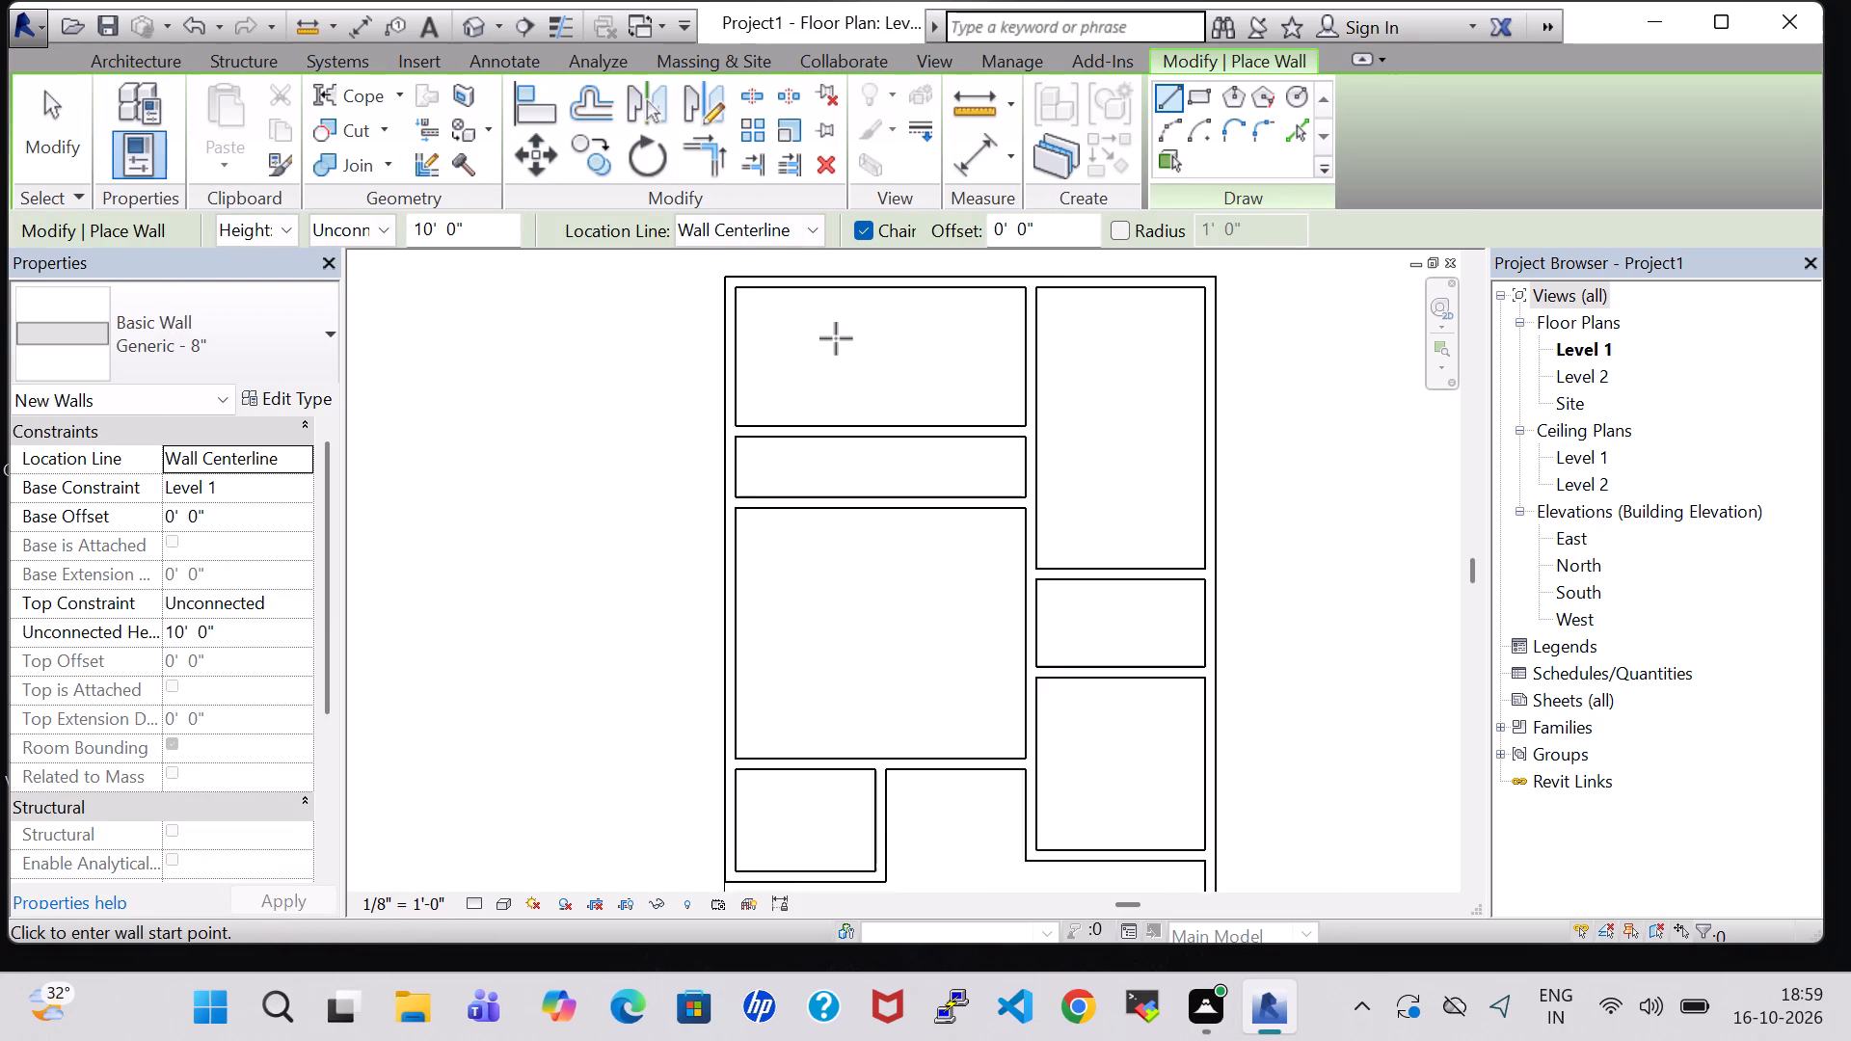
scroll(836, 338, up, 1)
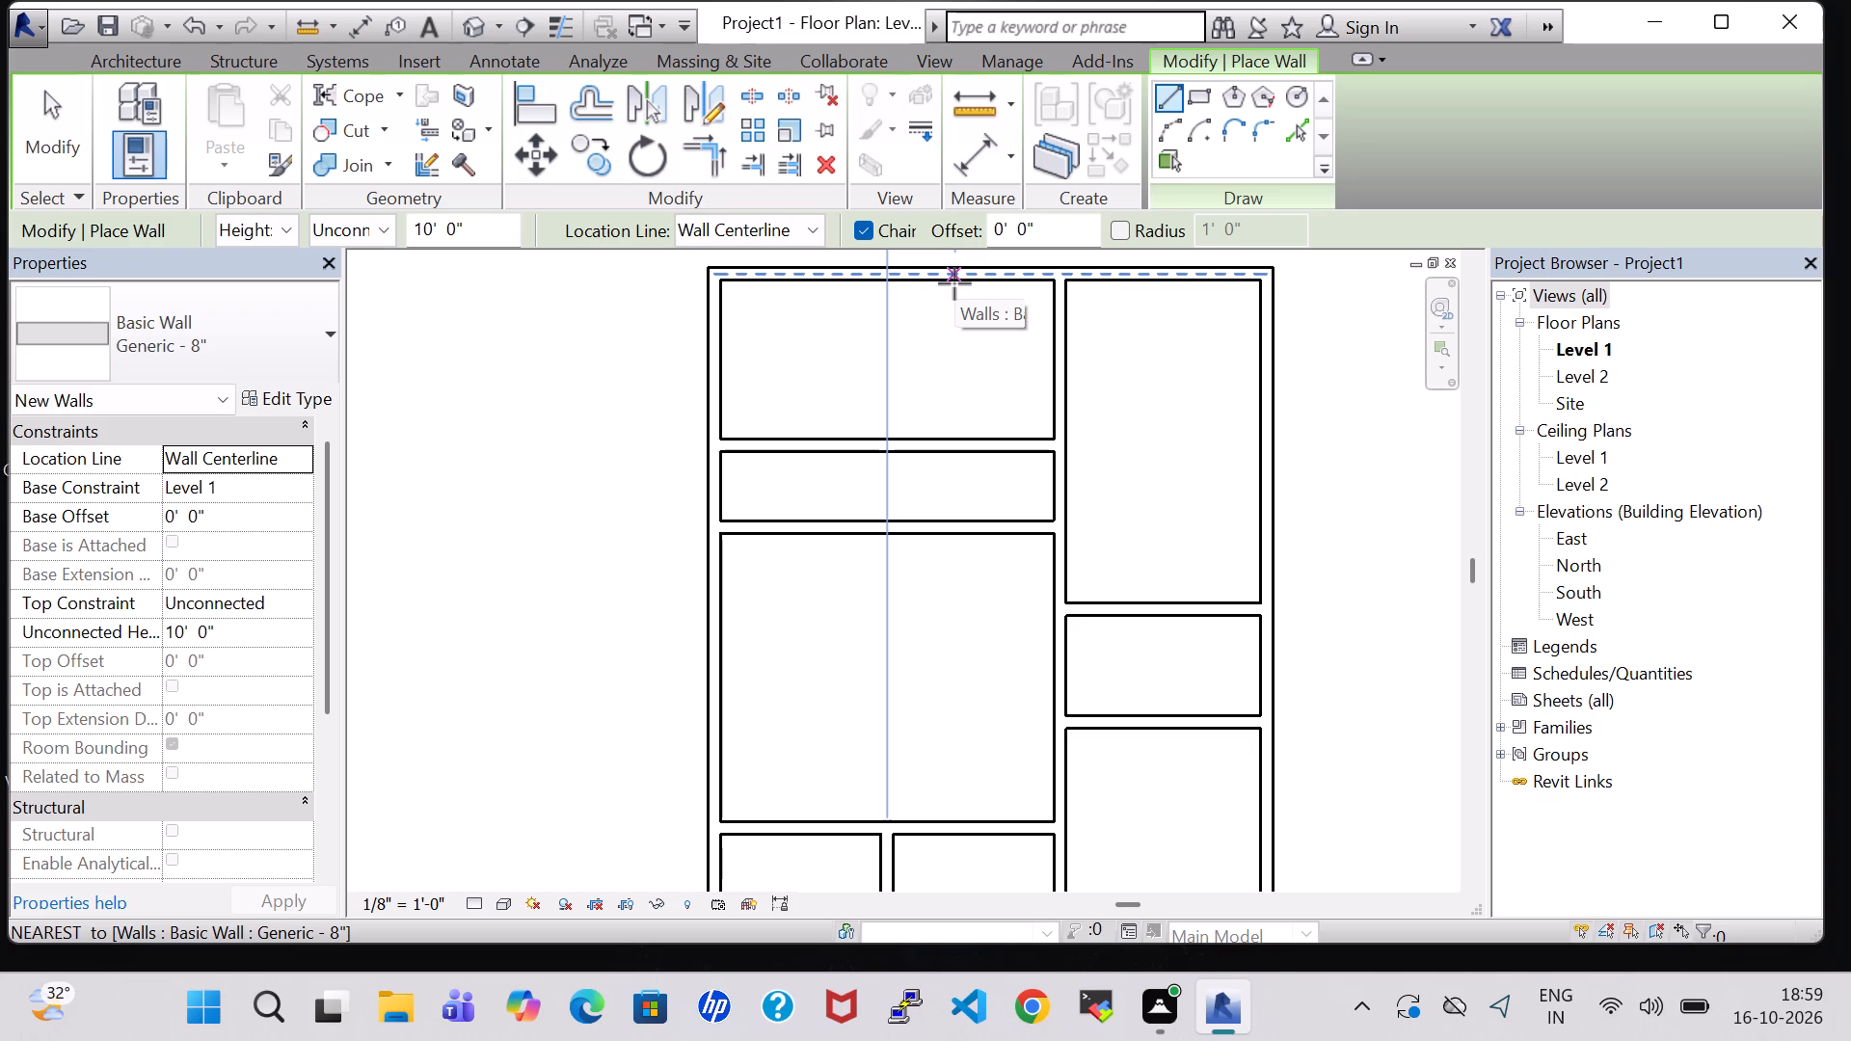
click(954, 283)
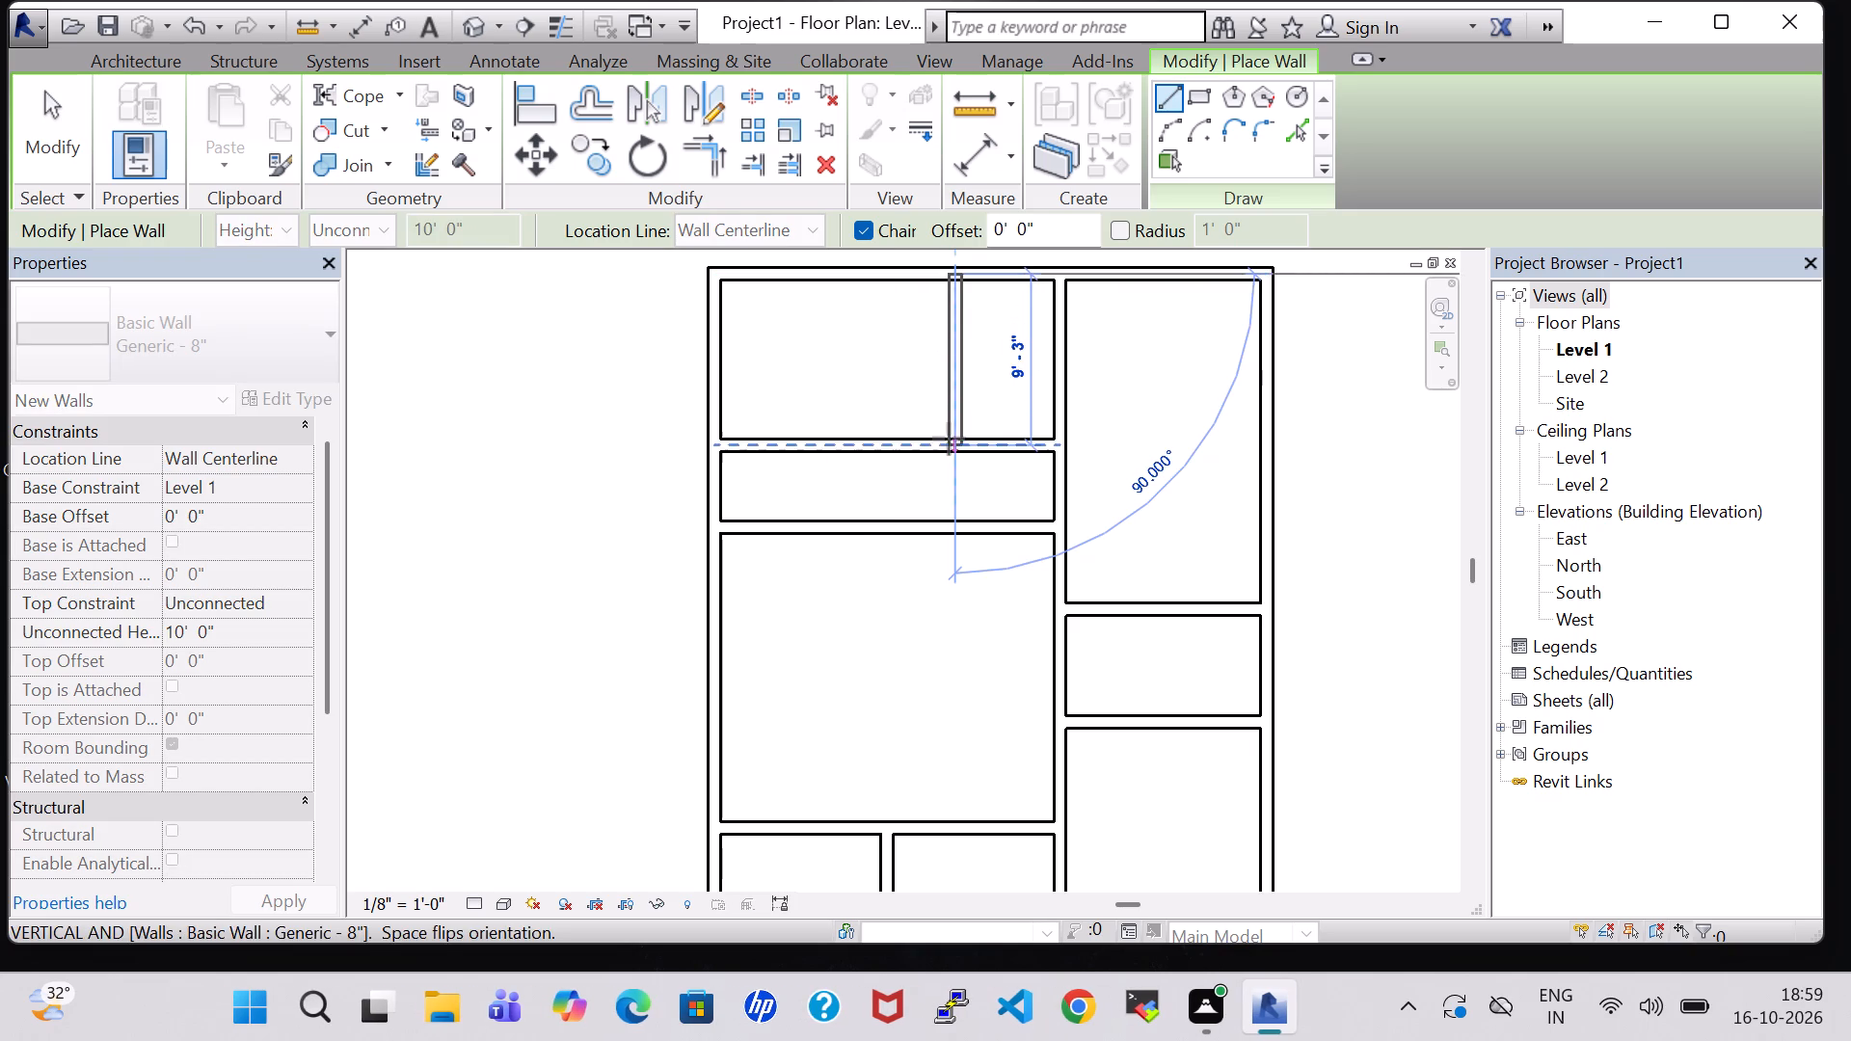
click(949, 442)
key(Escape)
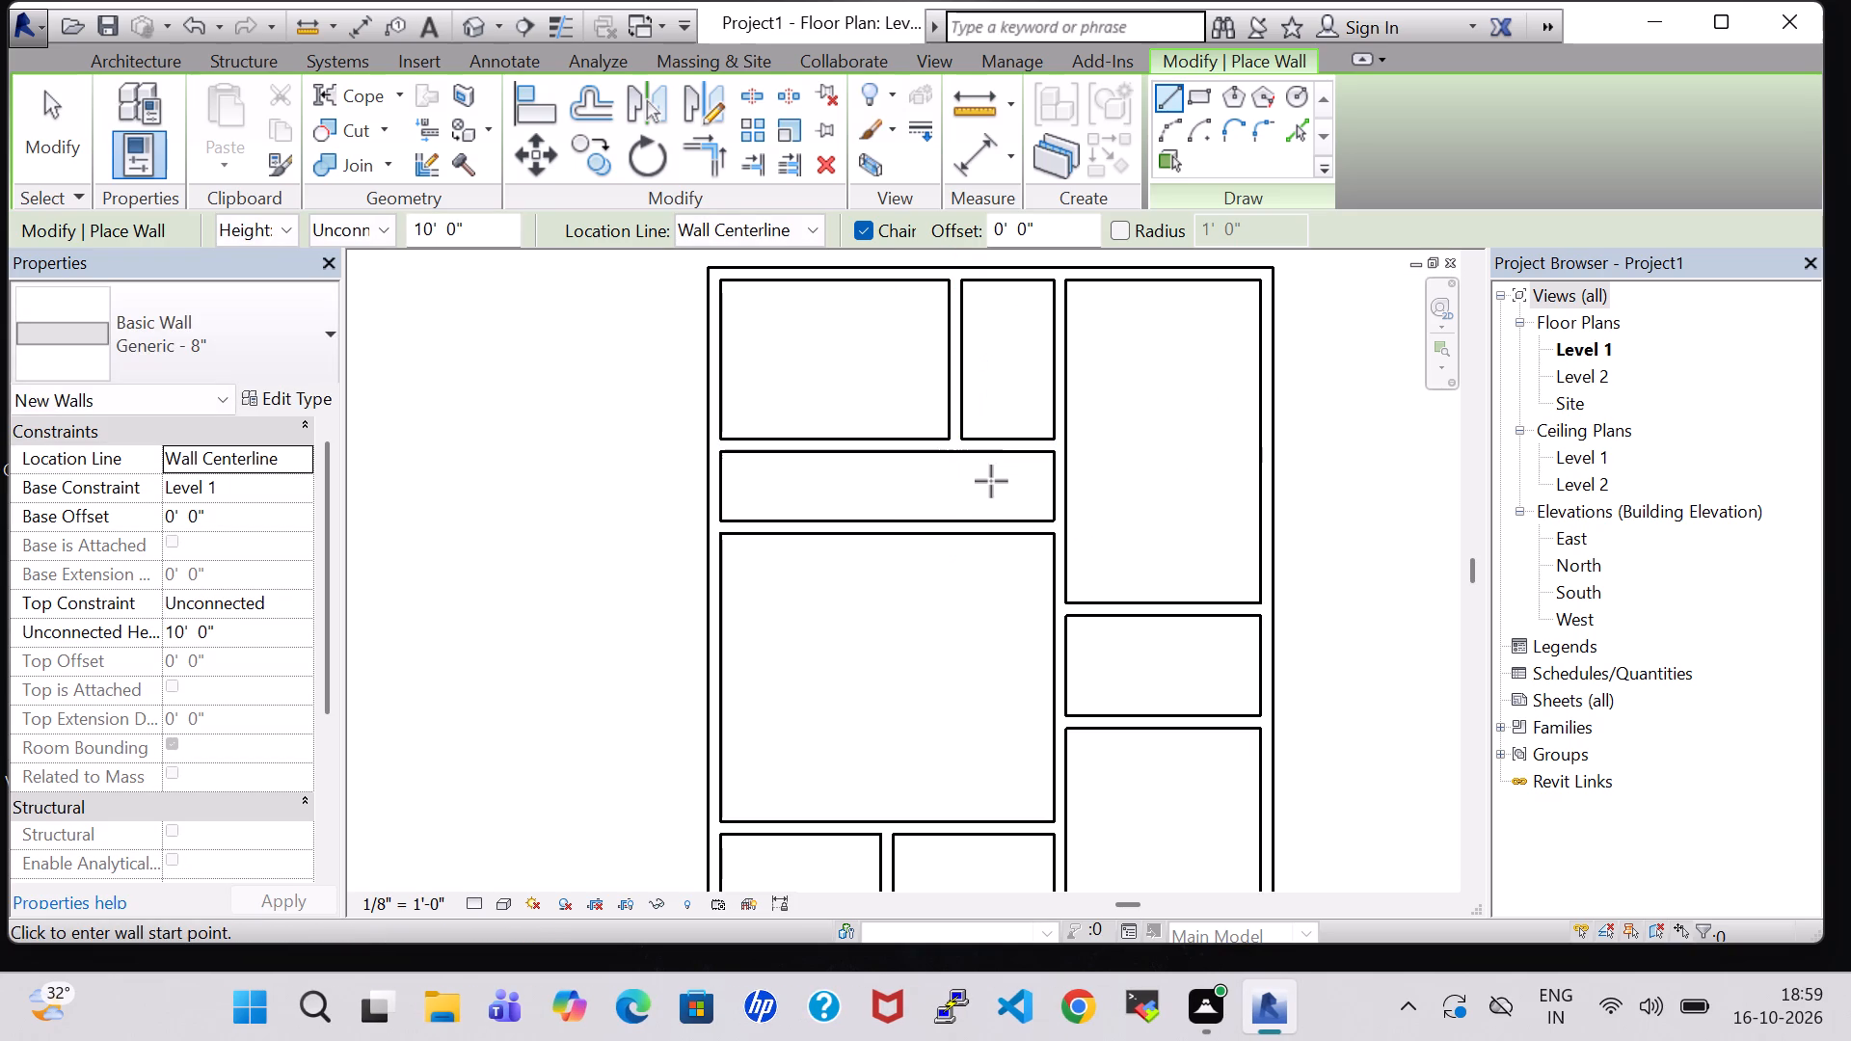
key(Escape)
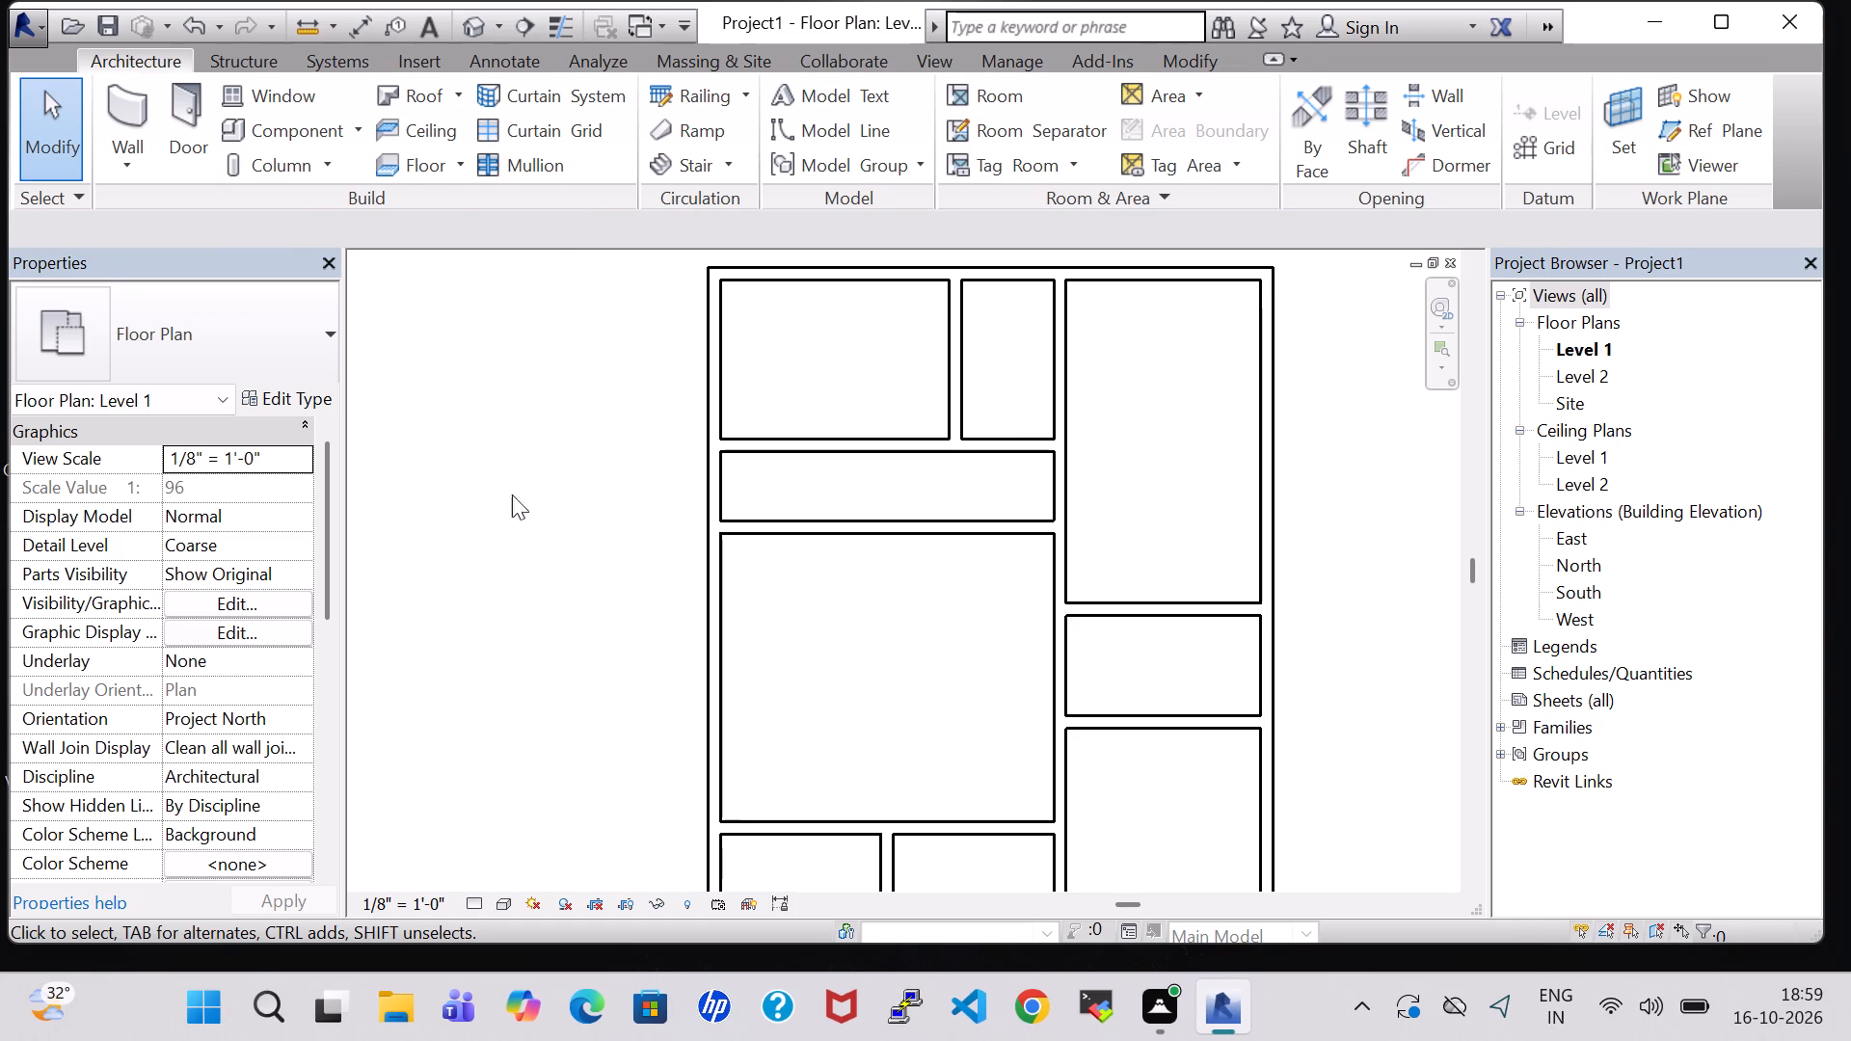
Open the wall below the narrow west room by splitting it about 6'-11" and 11'-5" from the west wall and deleting the middle segment.
click(873, 536)
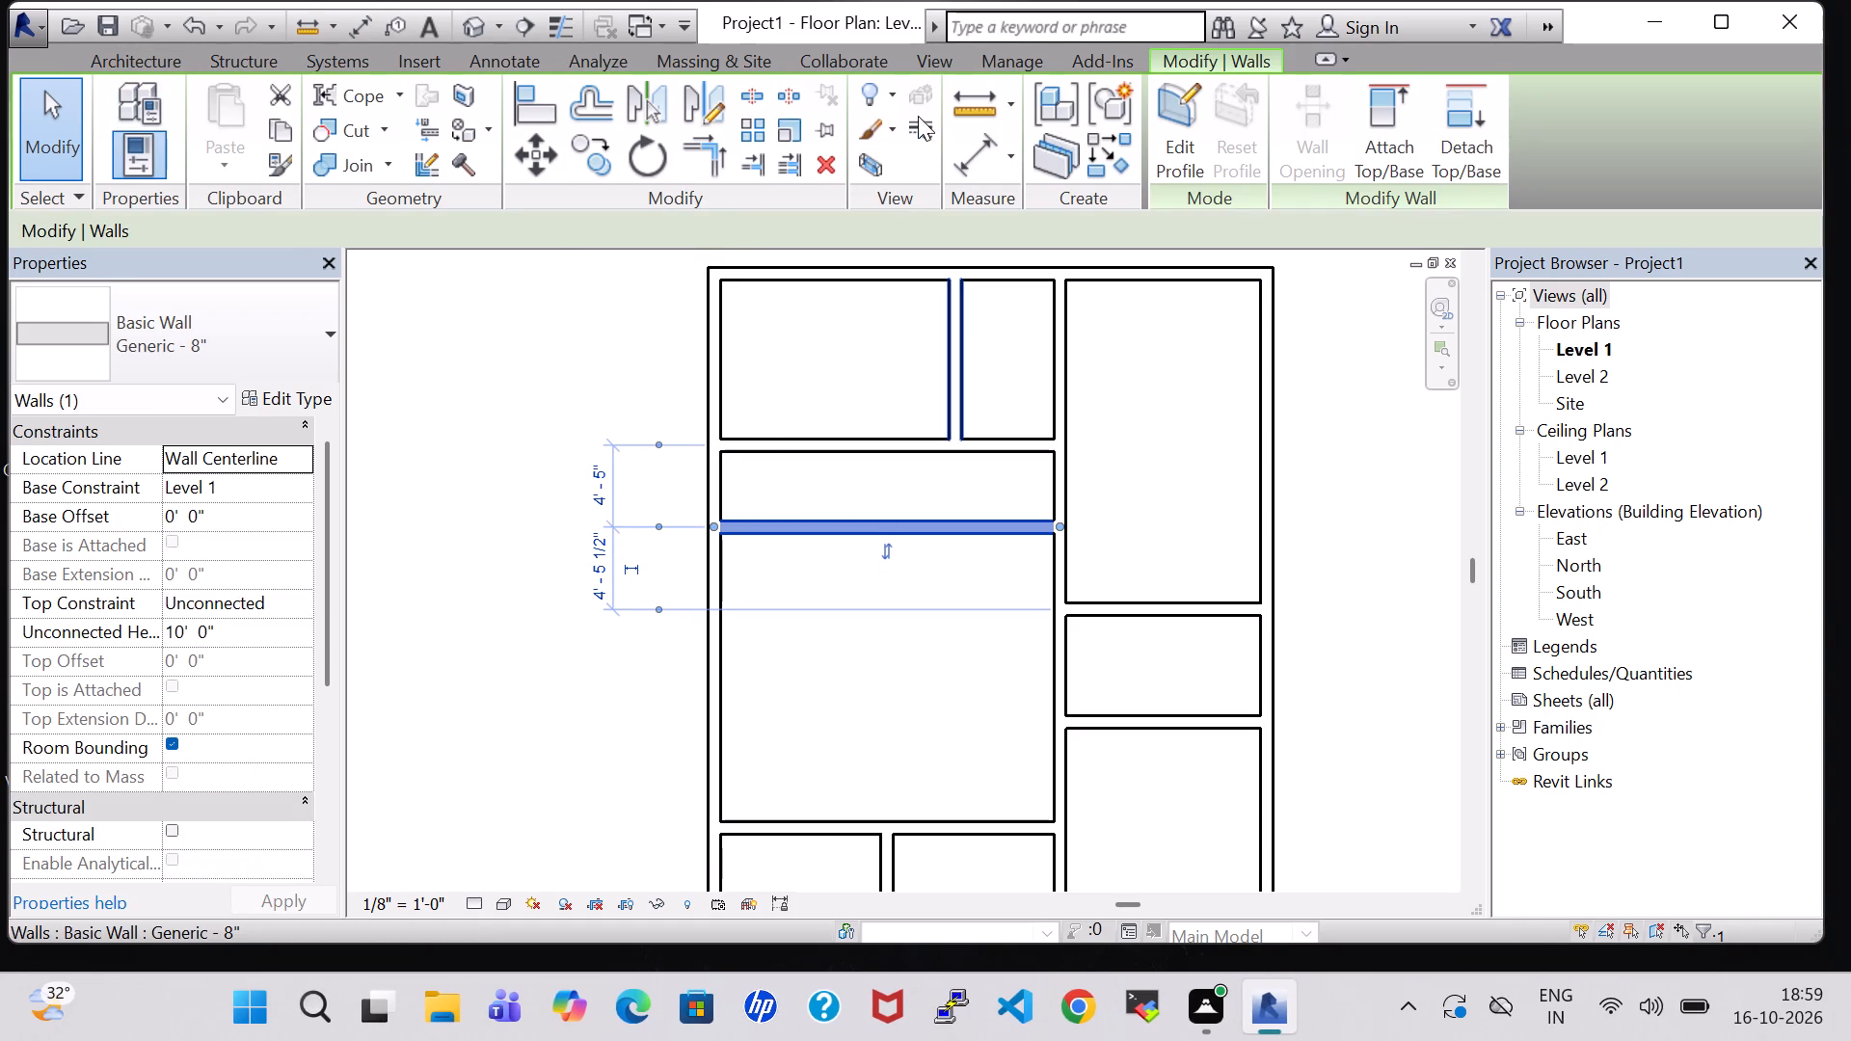
click(740, 85)
scroll(836, 572, up, 4)
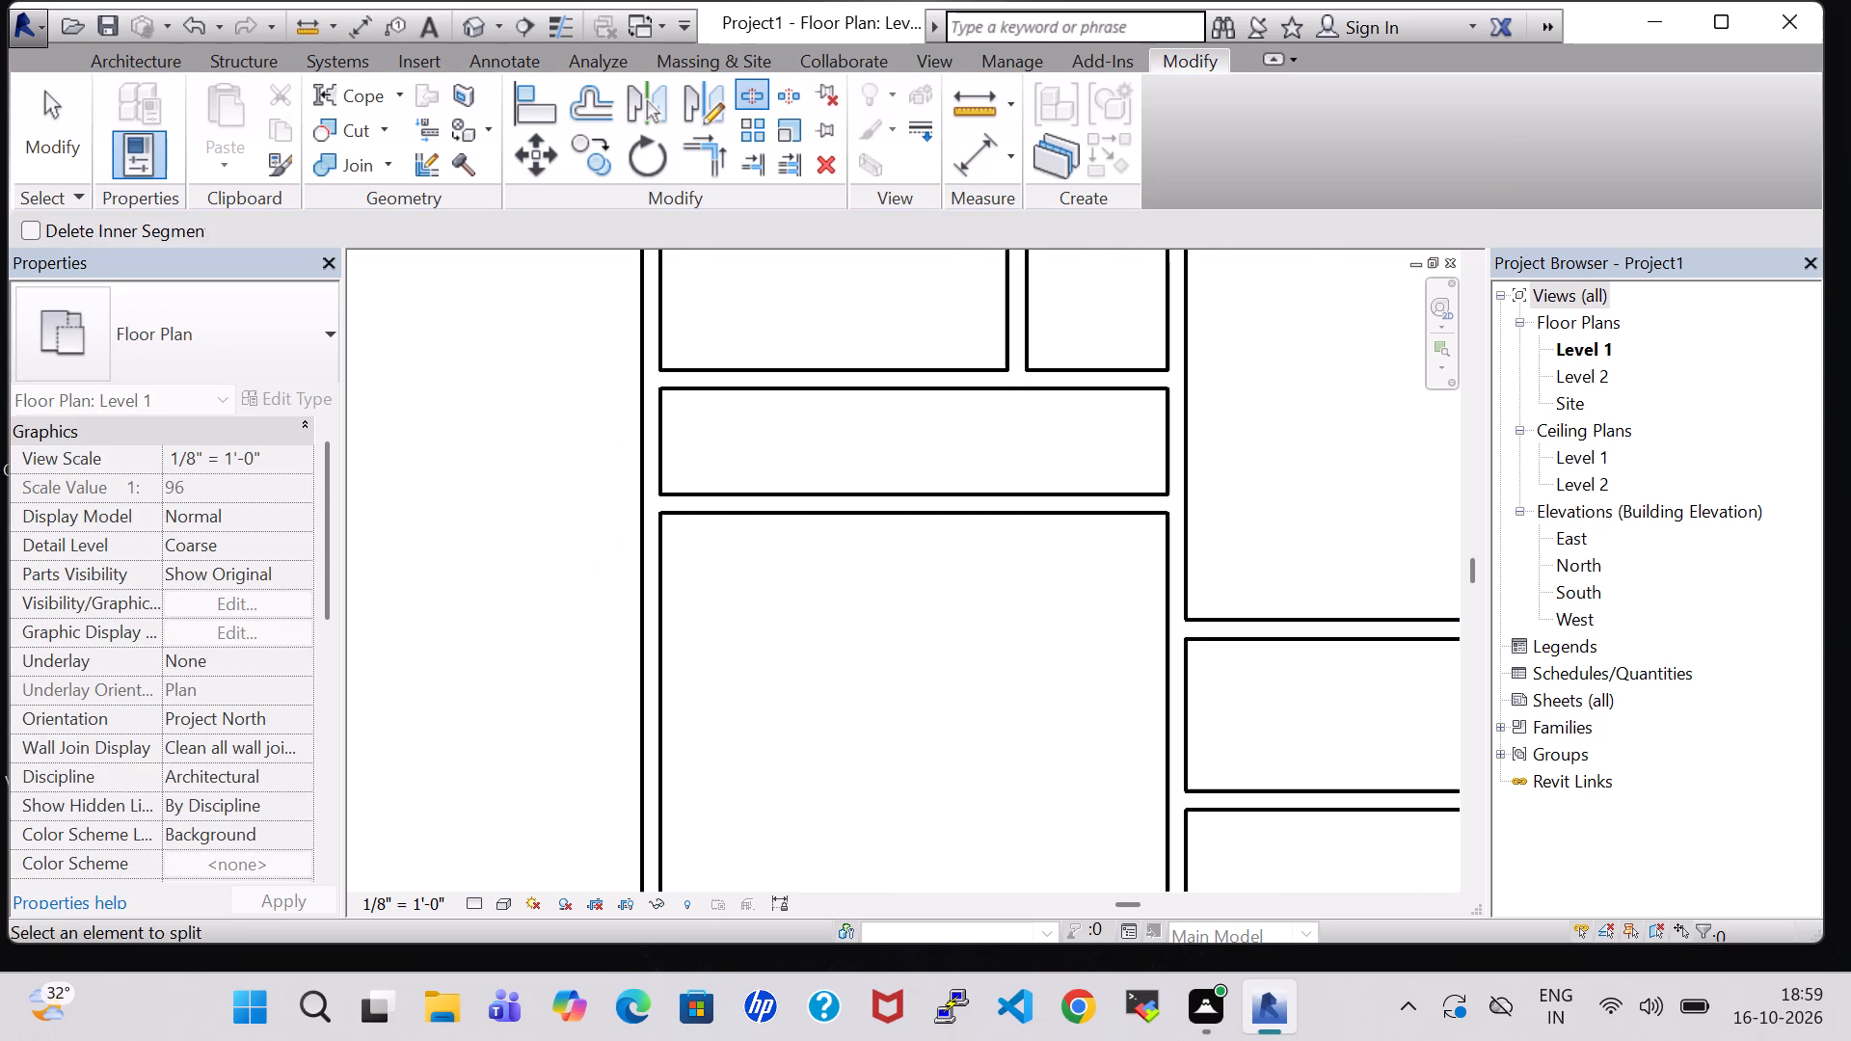
click(846, 494)
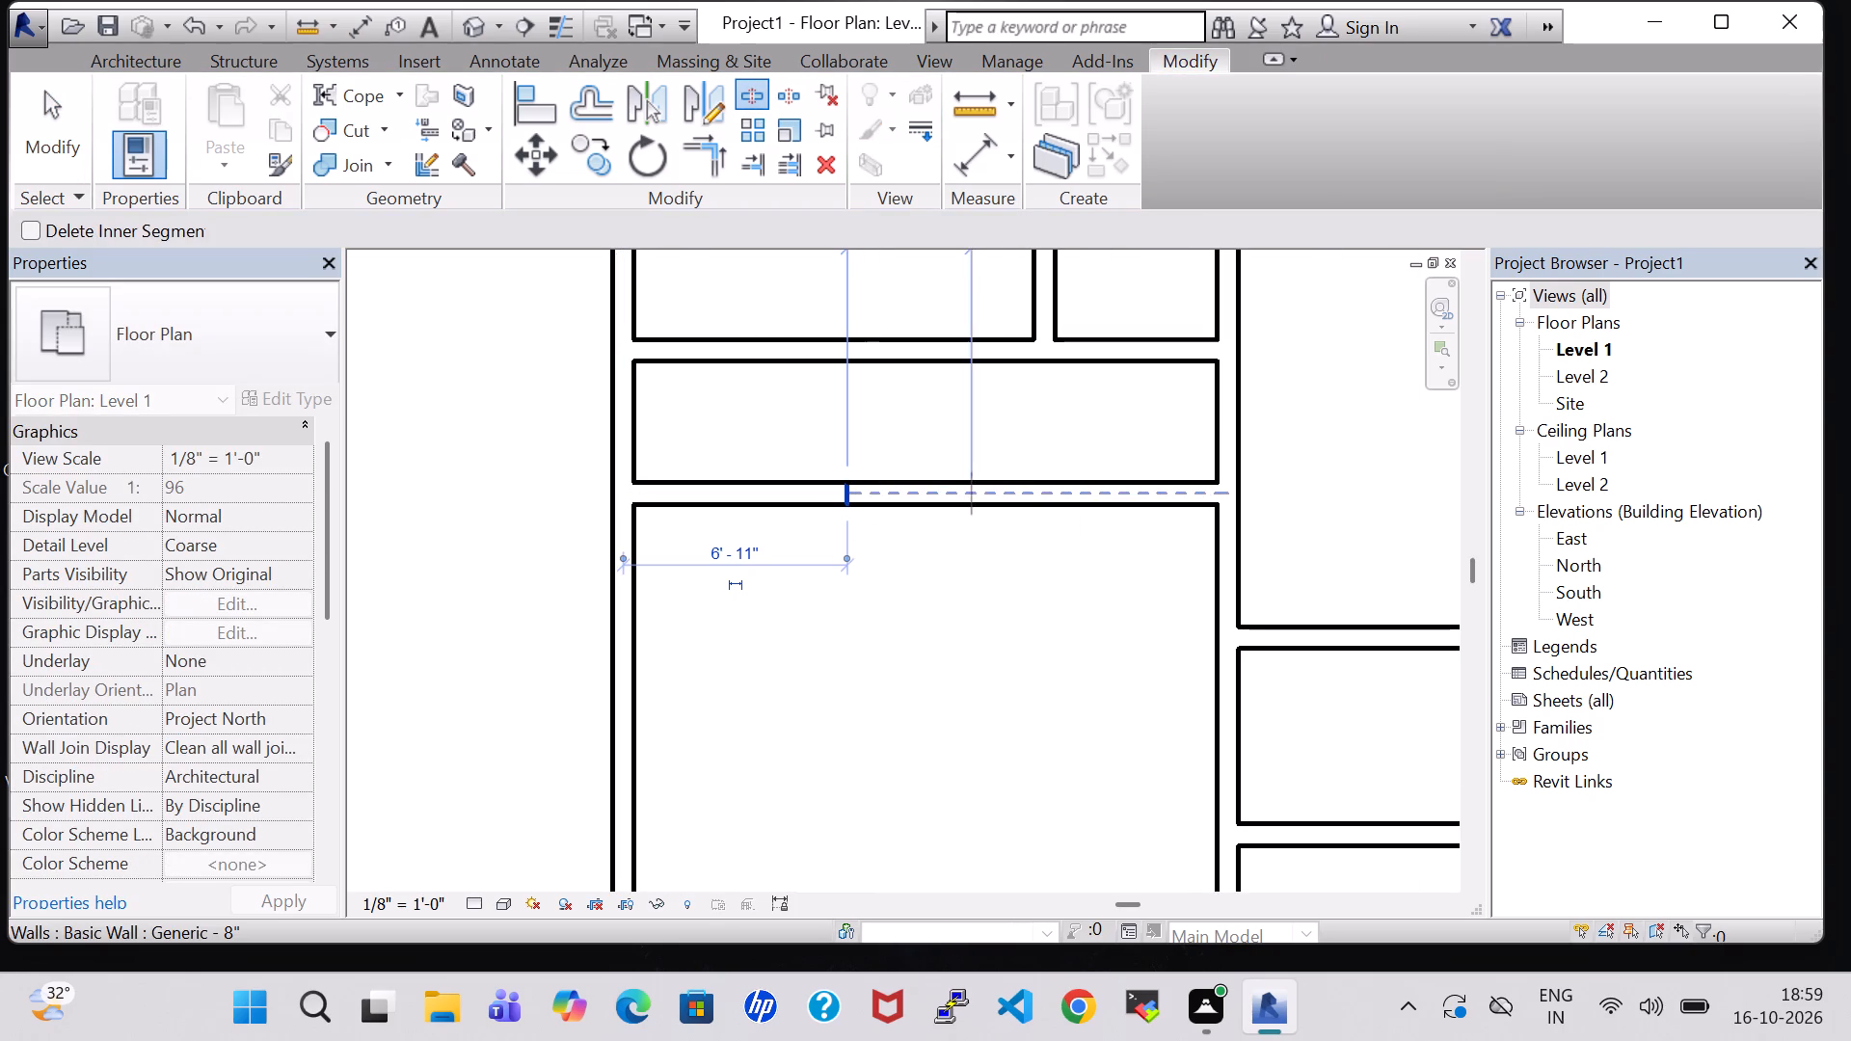
click(992, 495)
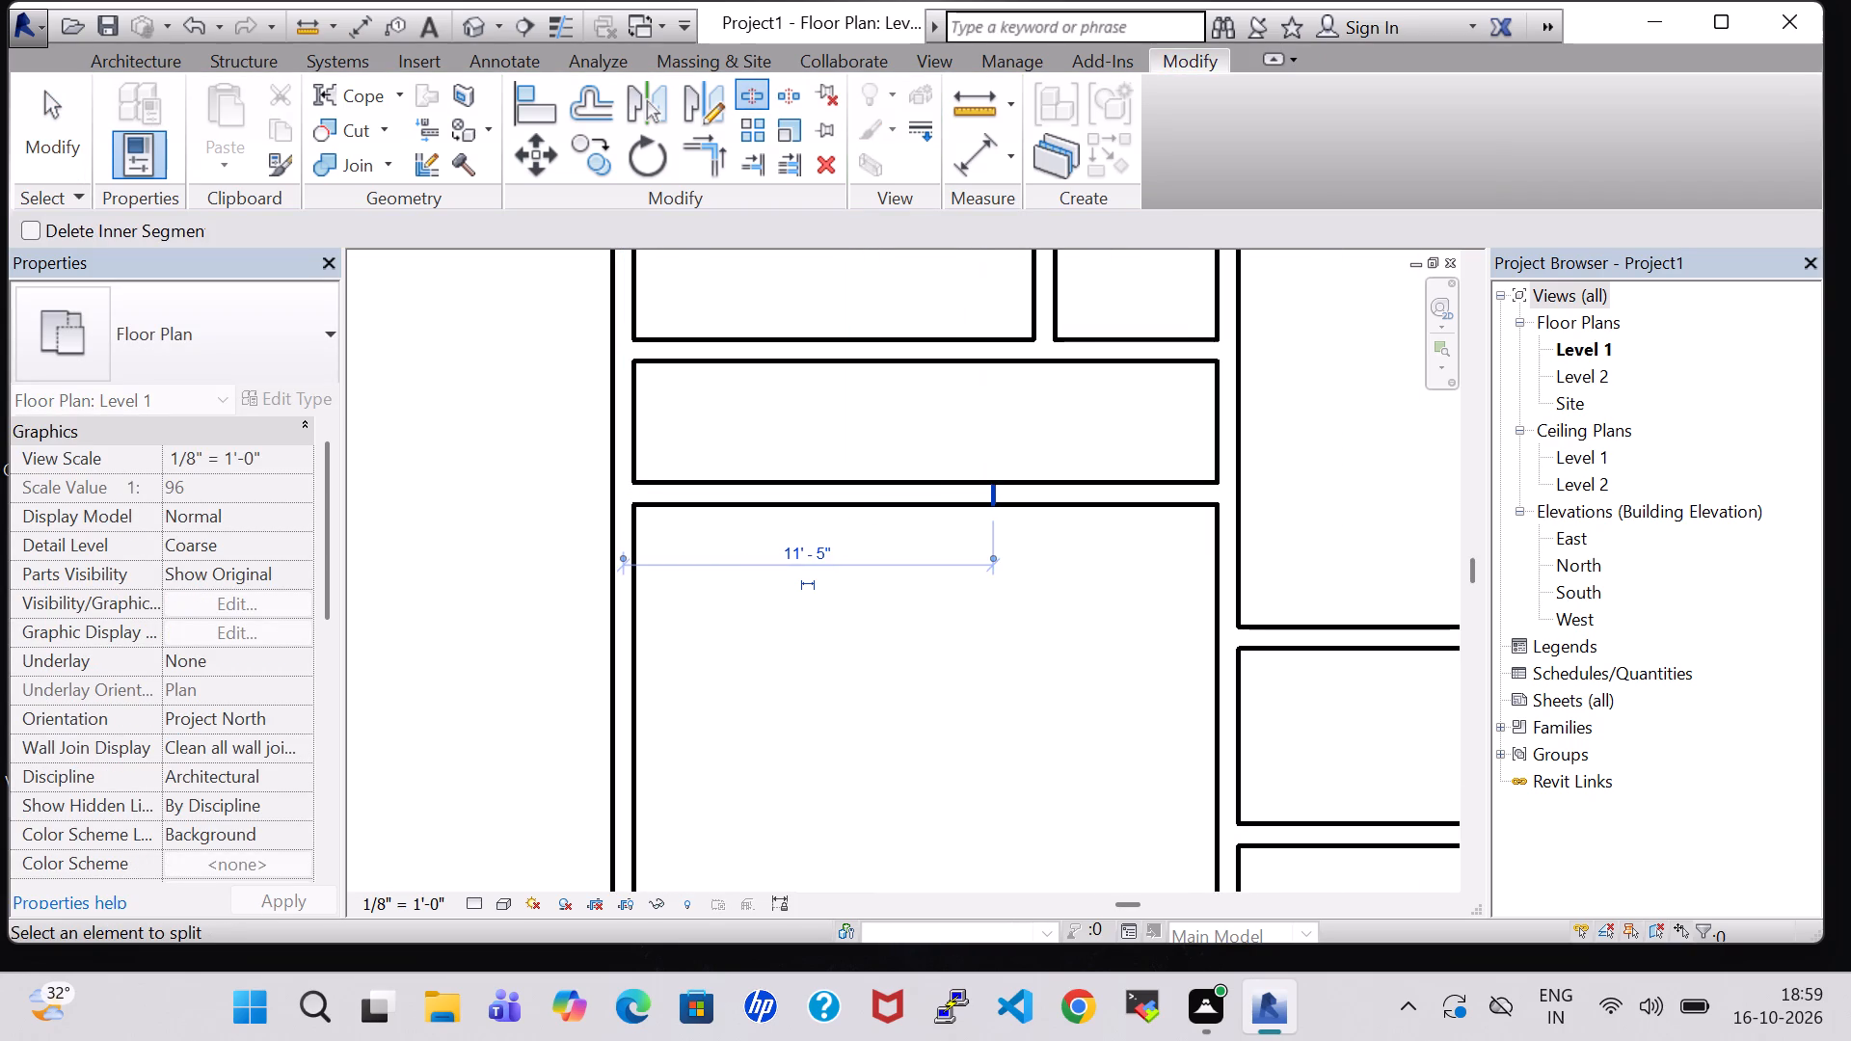
key(Escape)
key(Escape)
click(949, 500)
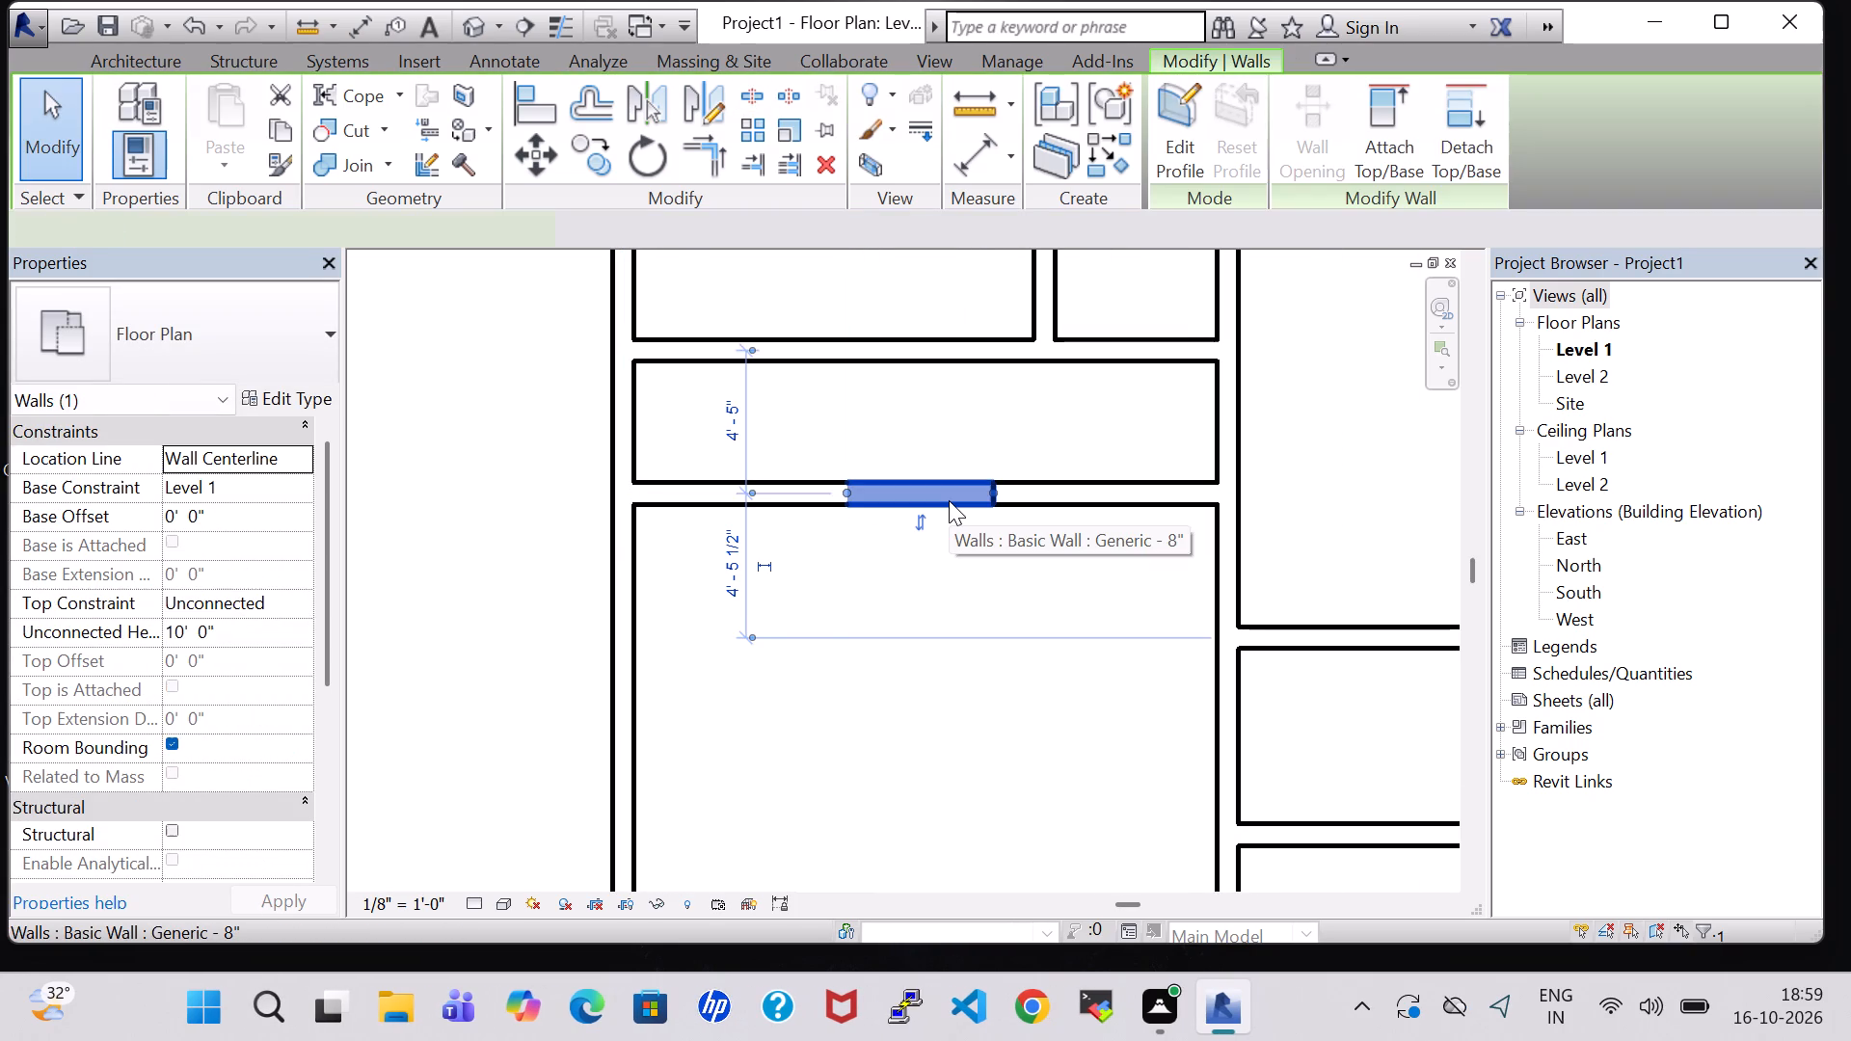
key(Delete)
scroll(951, 507, down, 3)
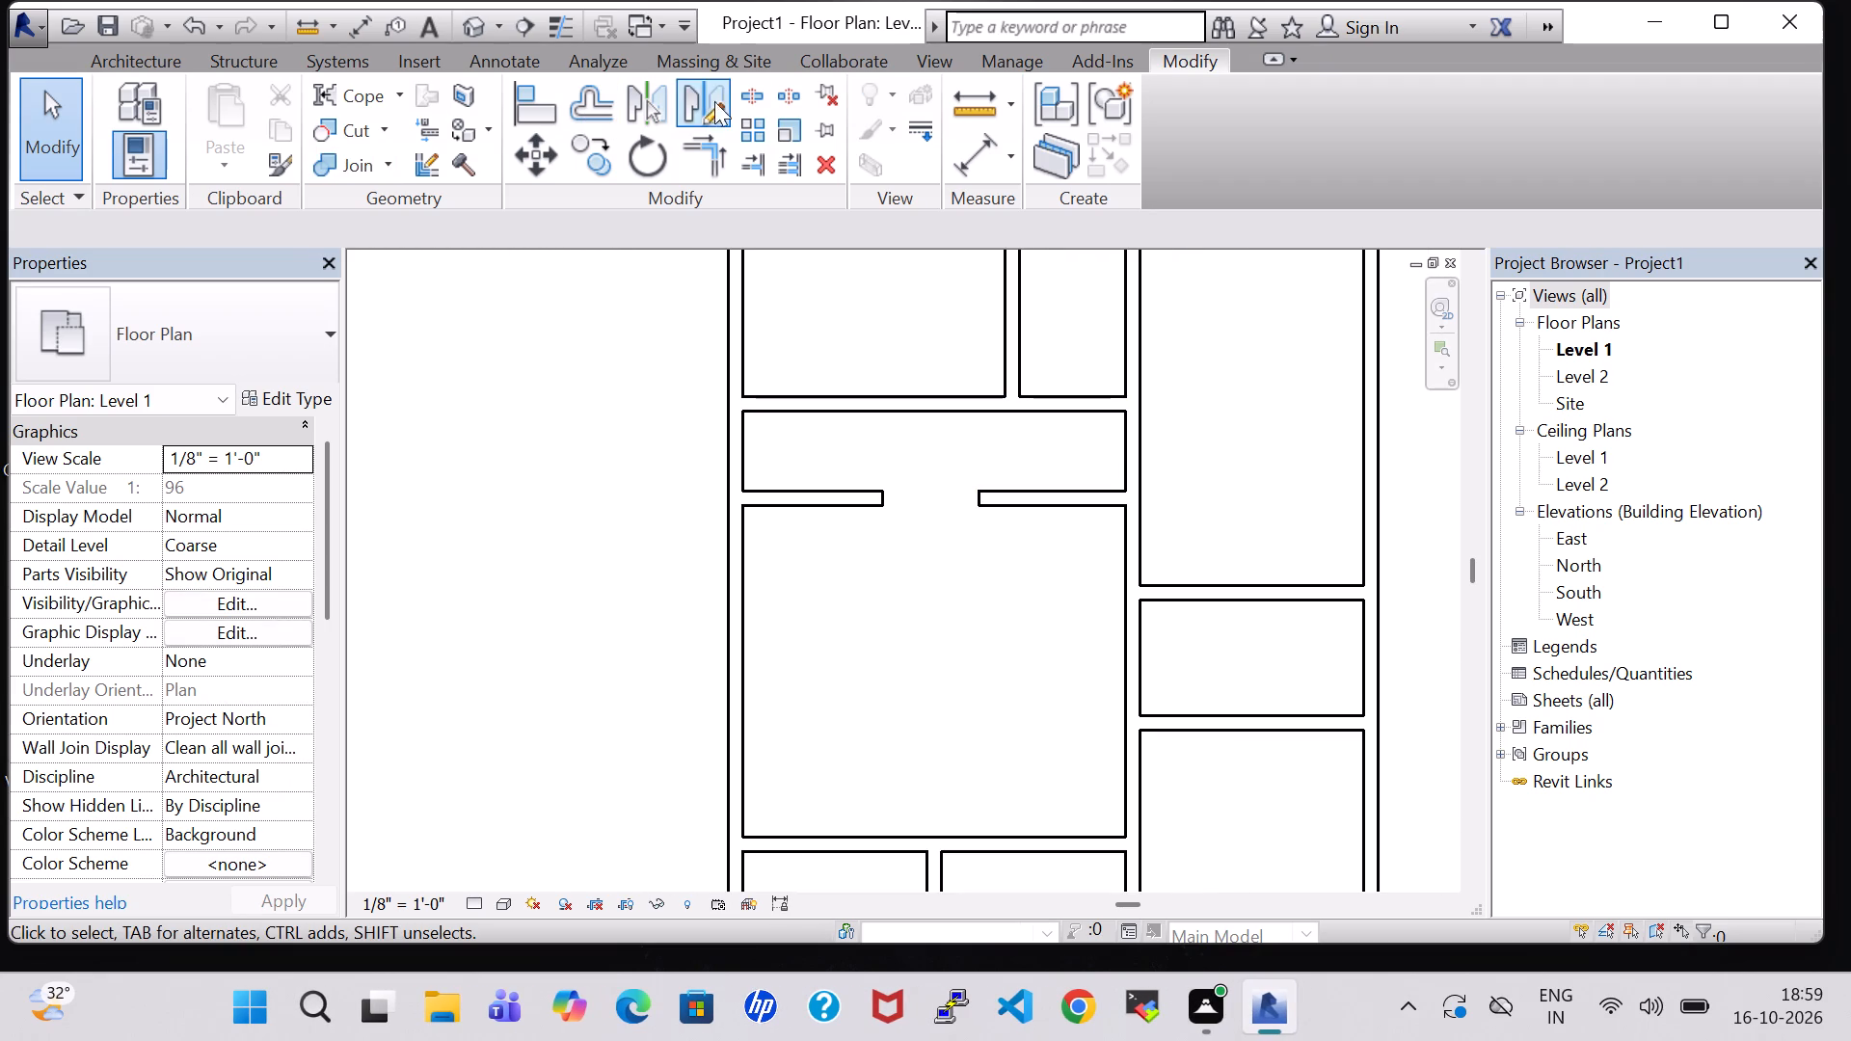
Widen the opening by splitting the wall's east portion about 1'-1" from its free end and deleting the short piece.
click(743, 97)
scroll(997, 406, up, 4)
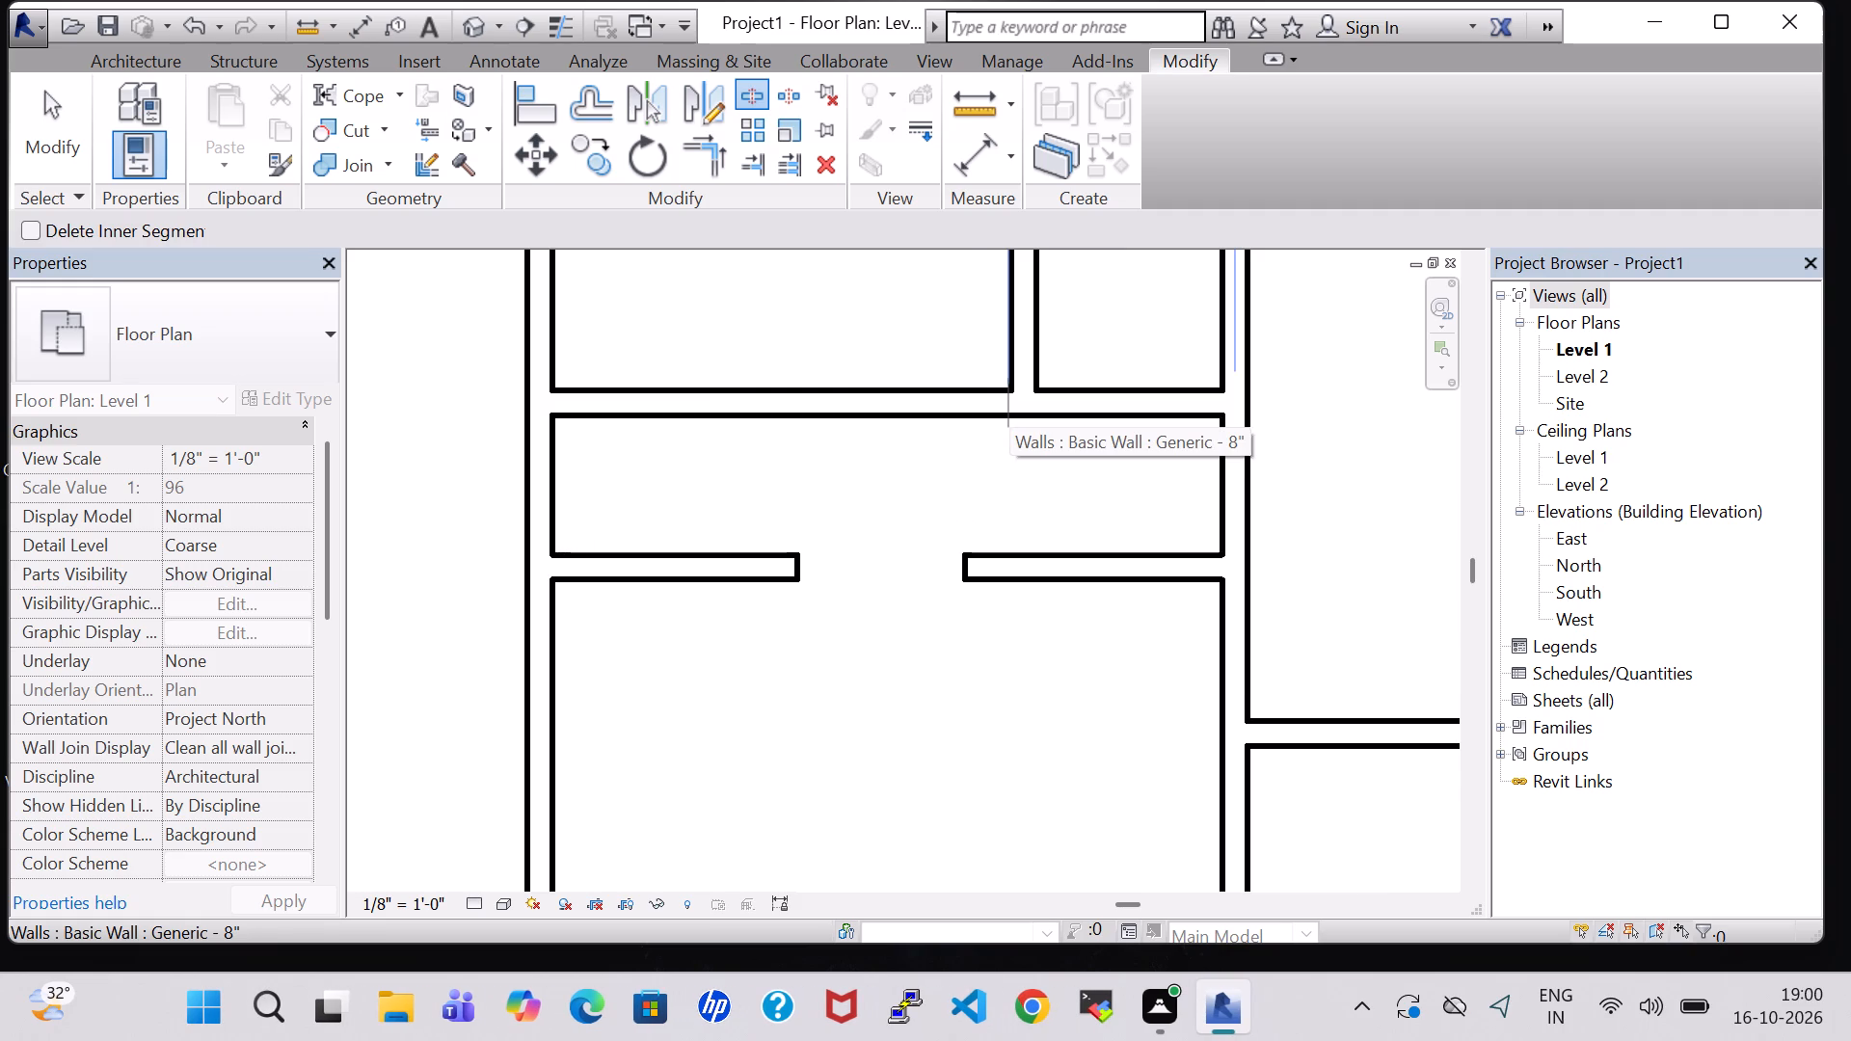
click(1006, 569)
key(Escape)
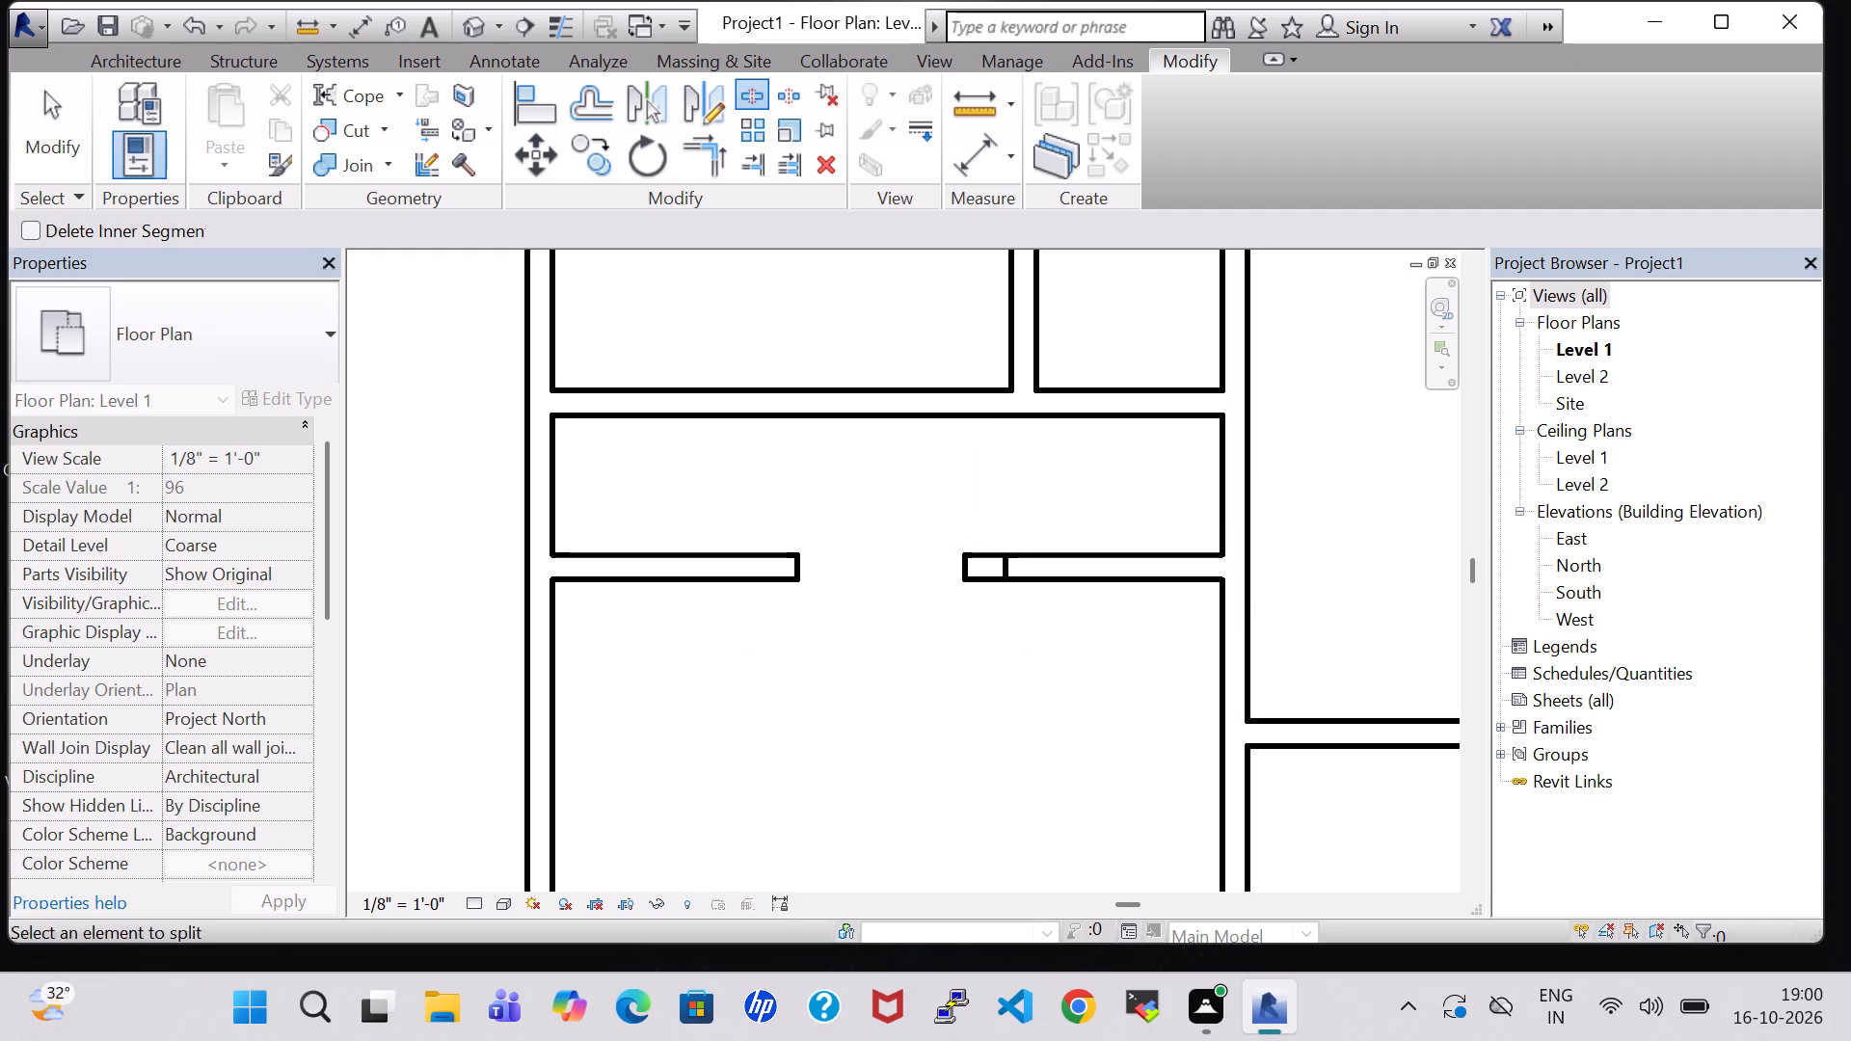
key(Escape)
click(992, 568)
key(Delete)
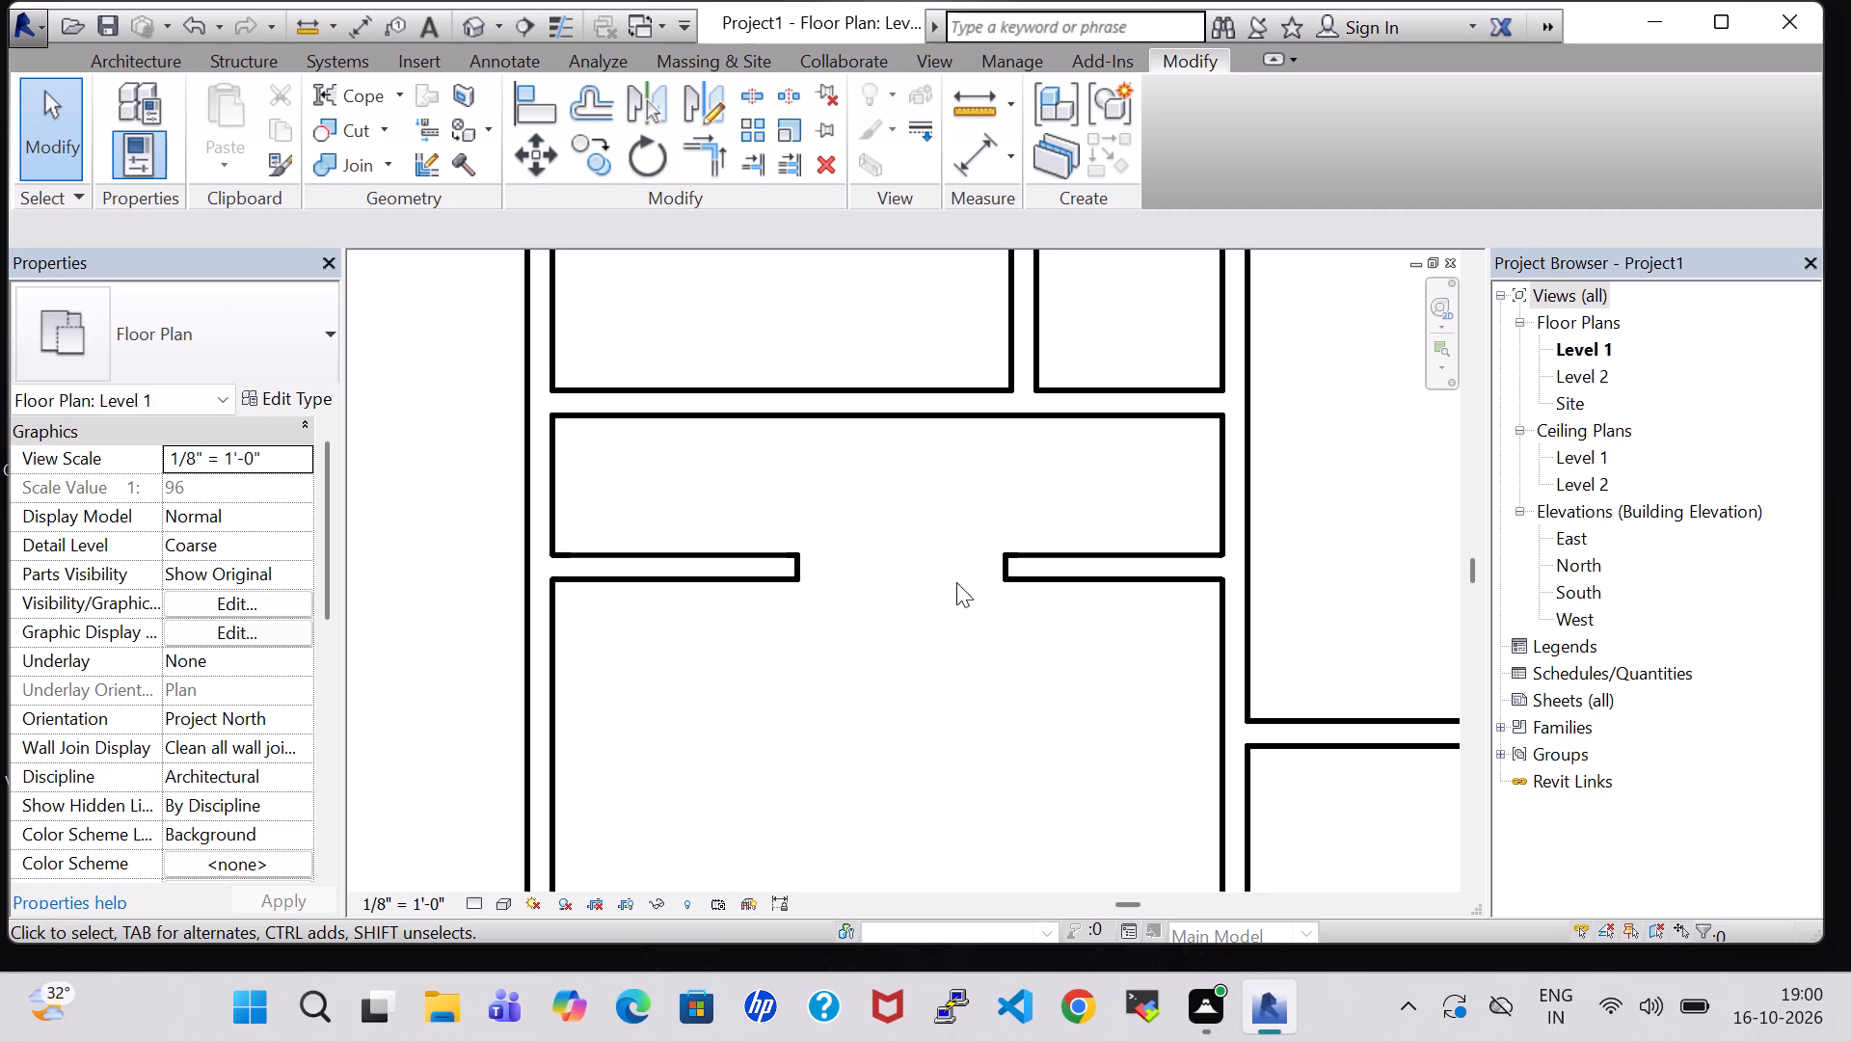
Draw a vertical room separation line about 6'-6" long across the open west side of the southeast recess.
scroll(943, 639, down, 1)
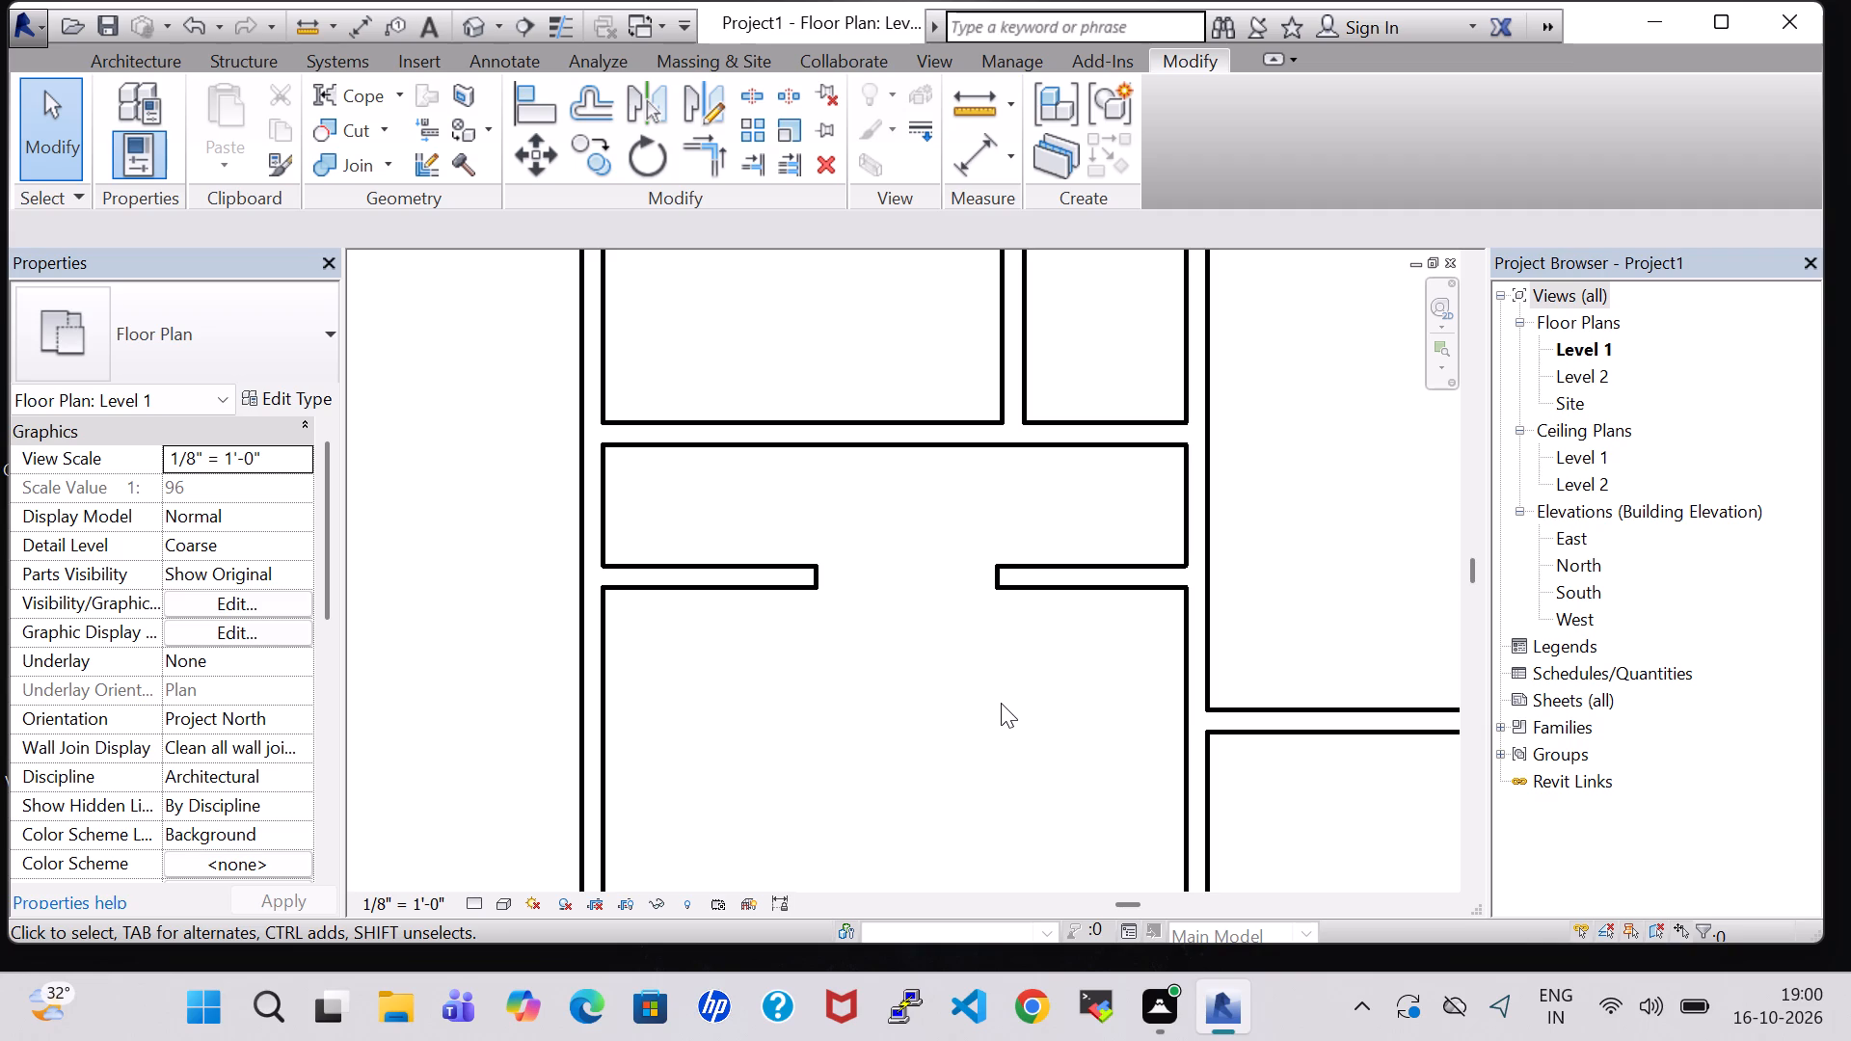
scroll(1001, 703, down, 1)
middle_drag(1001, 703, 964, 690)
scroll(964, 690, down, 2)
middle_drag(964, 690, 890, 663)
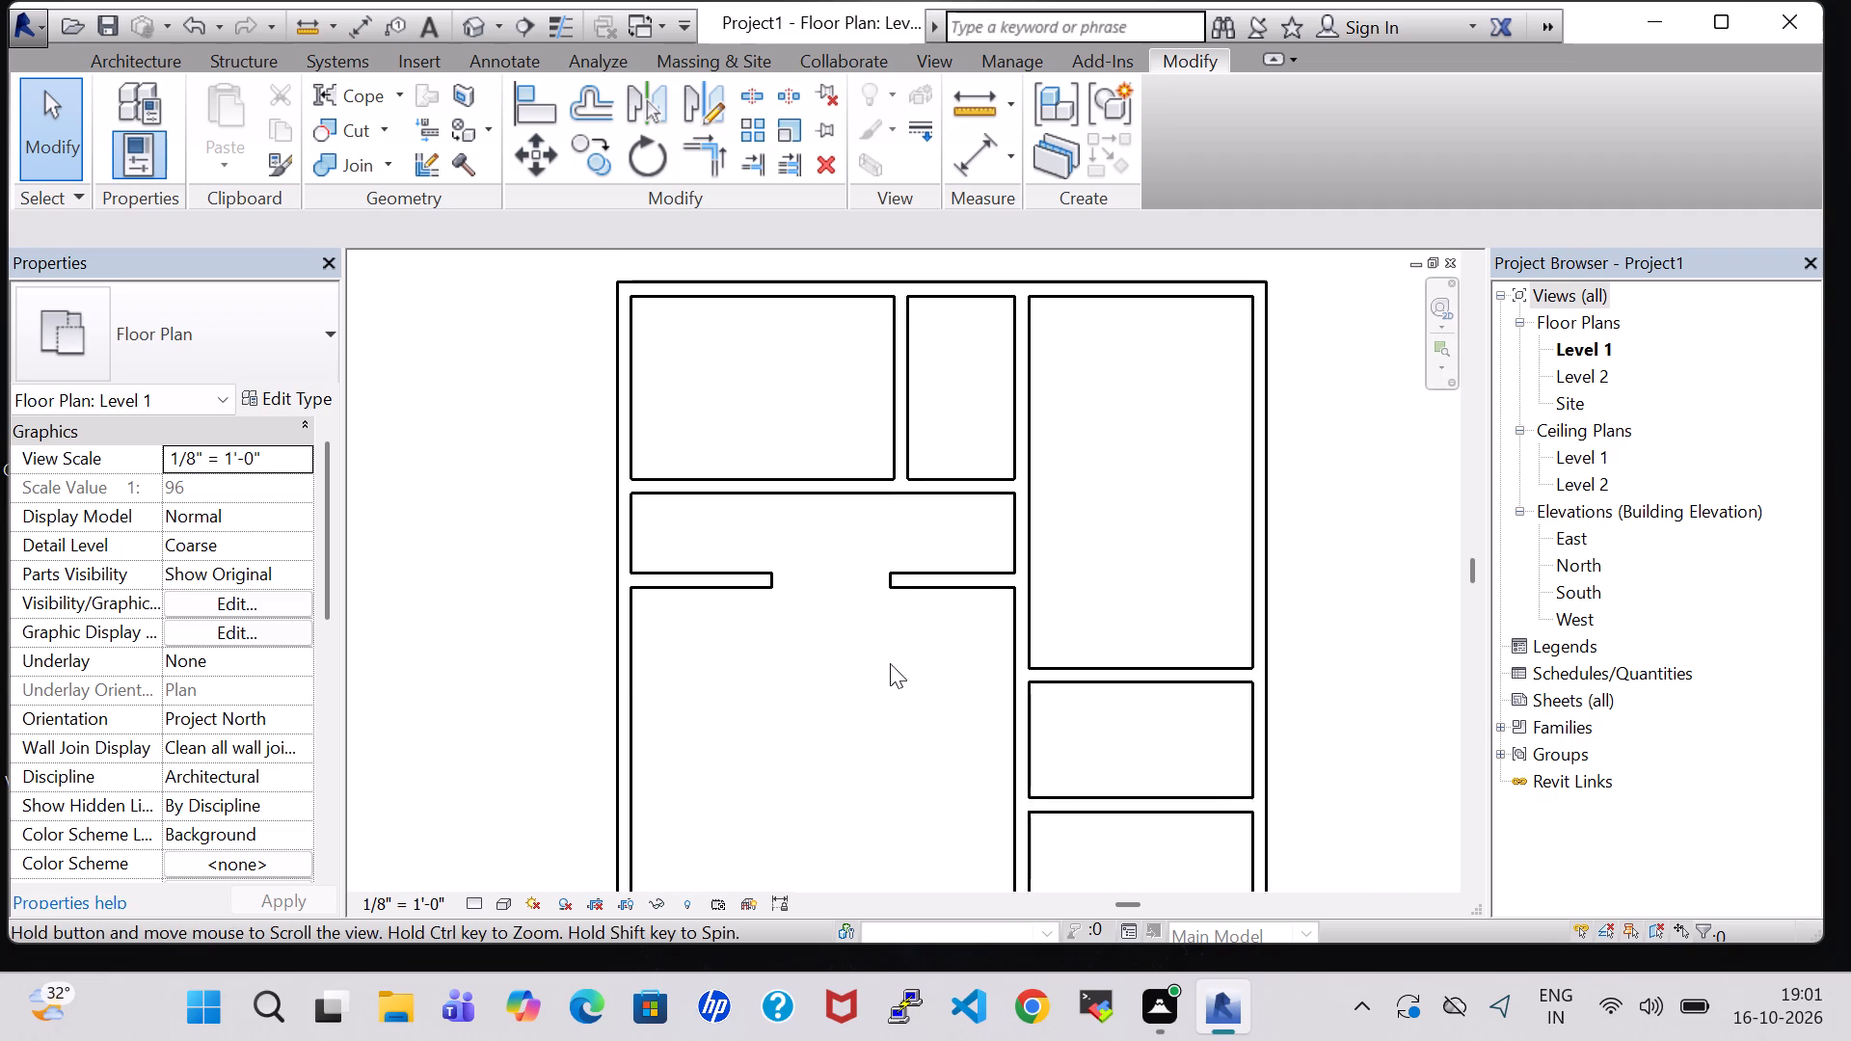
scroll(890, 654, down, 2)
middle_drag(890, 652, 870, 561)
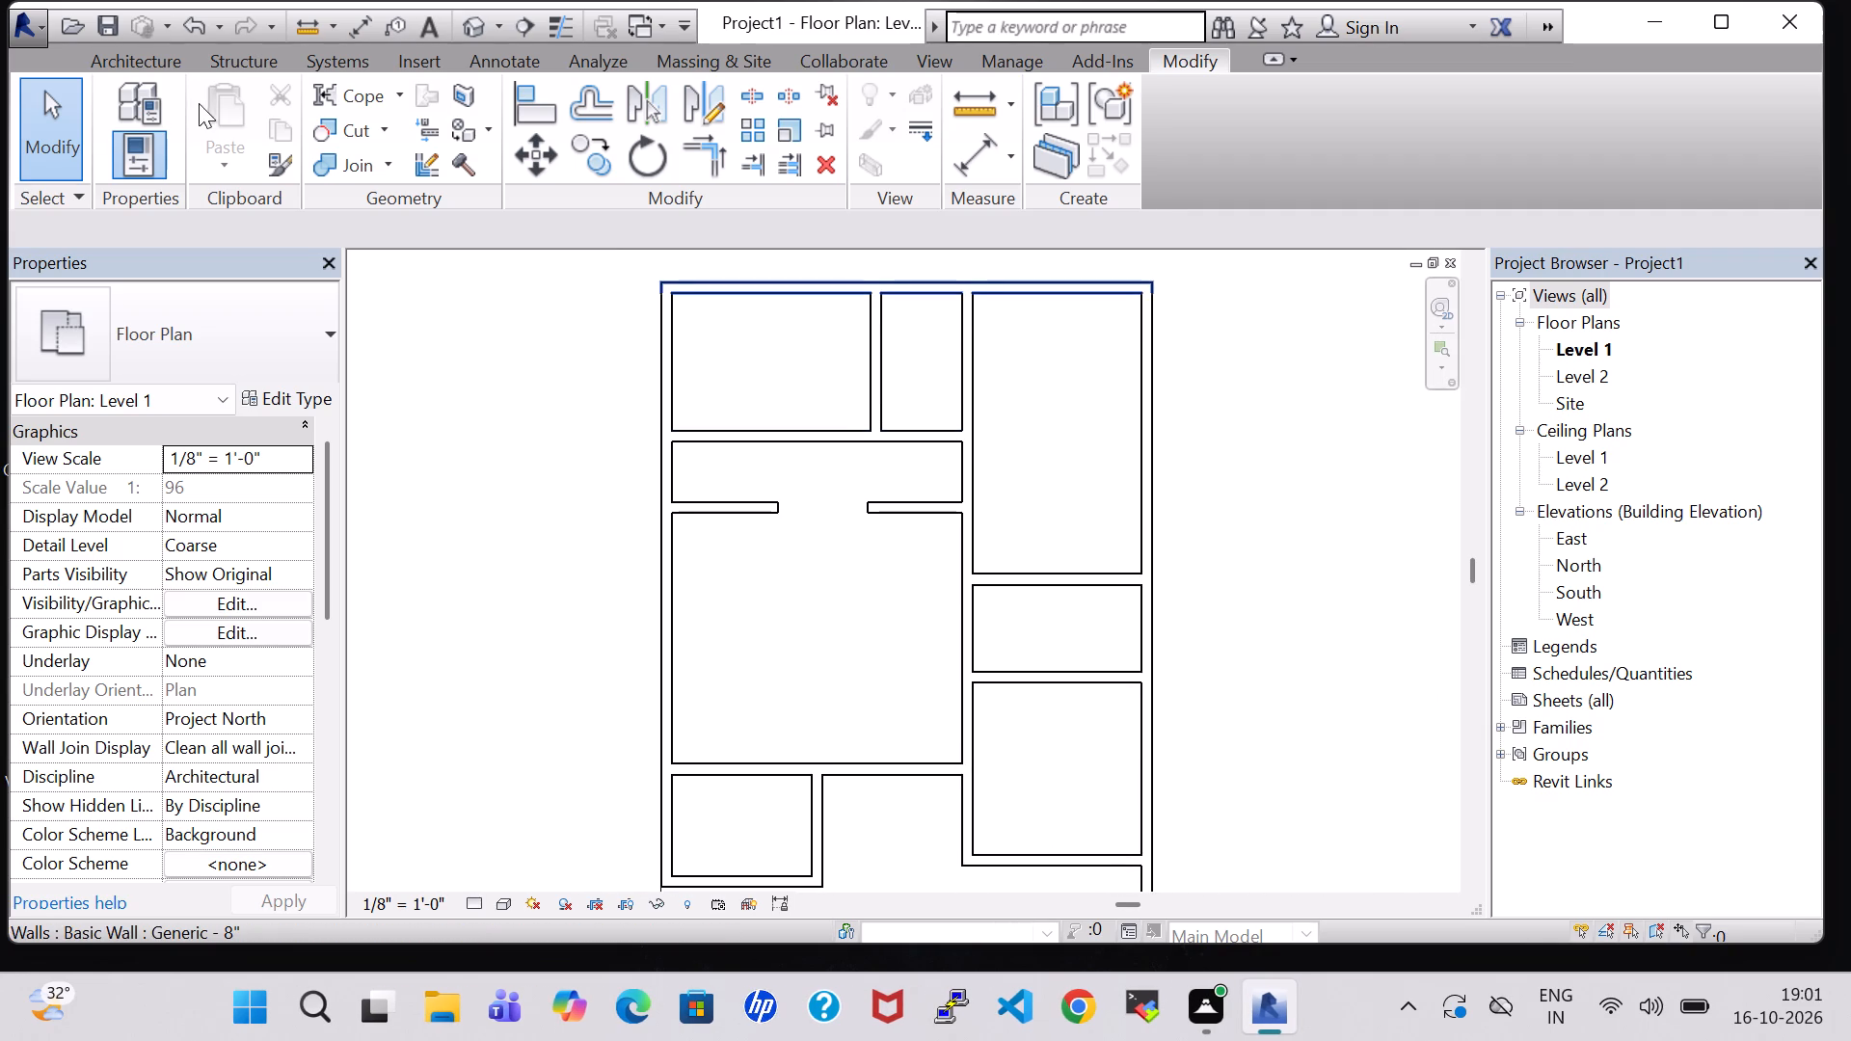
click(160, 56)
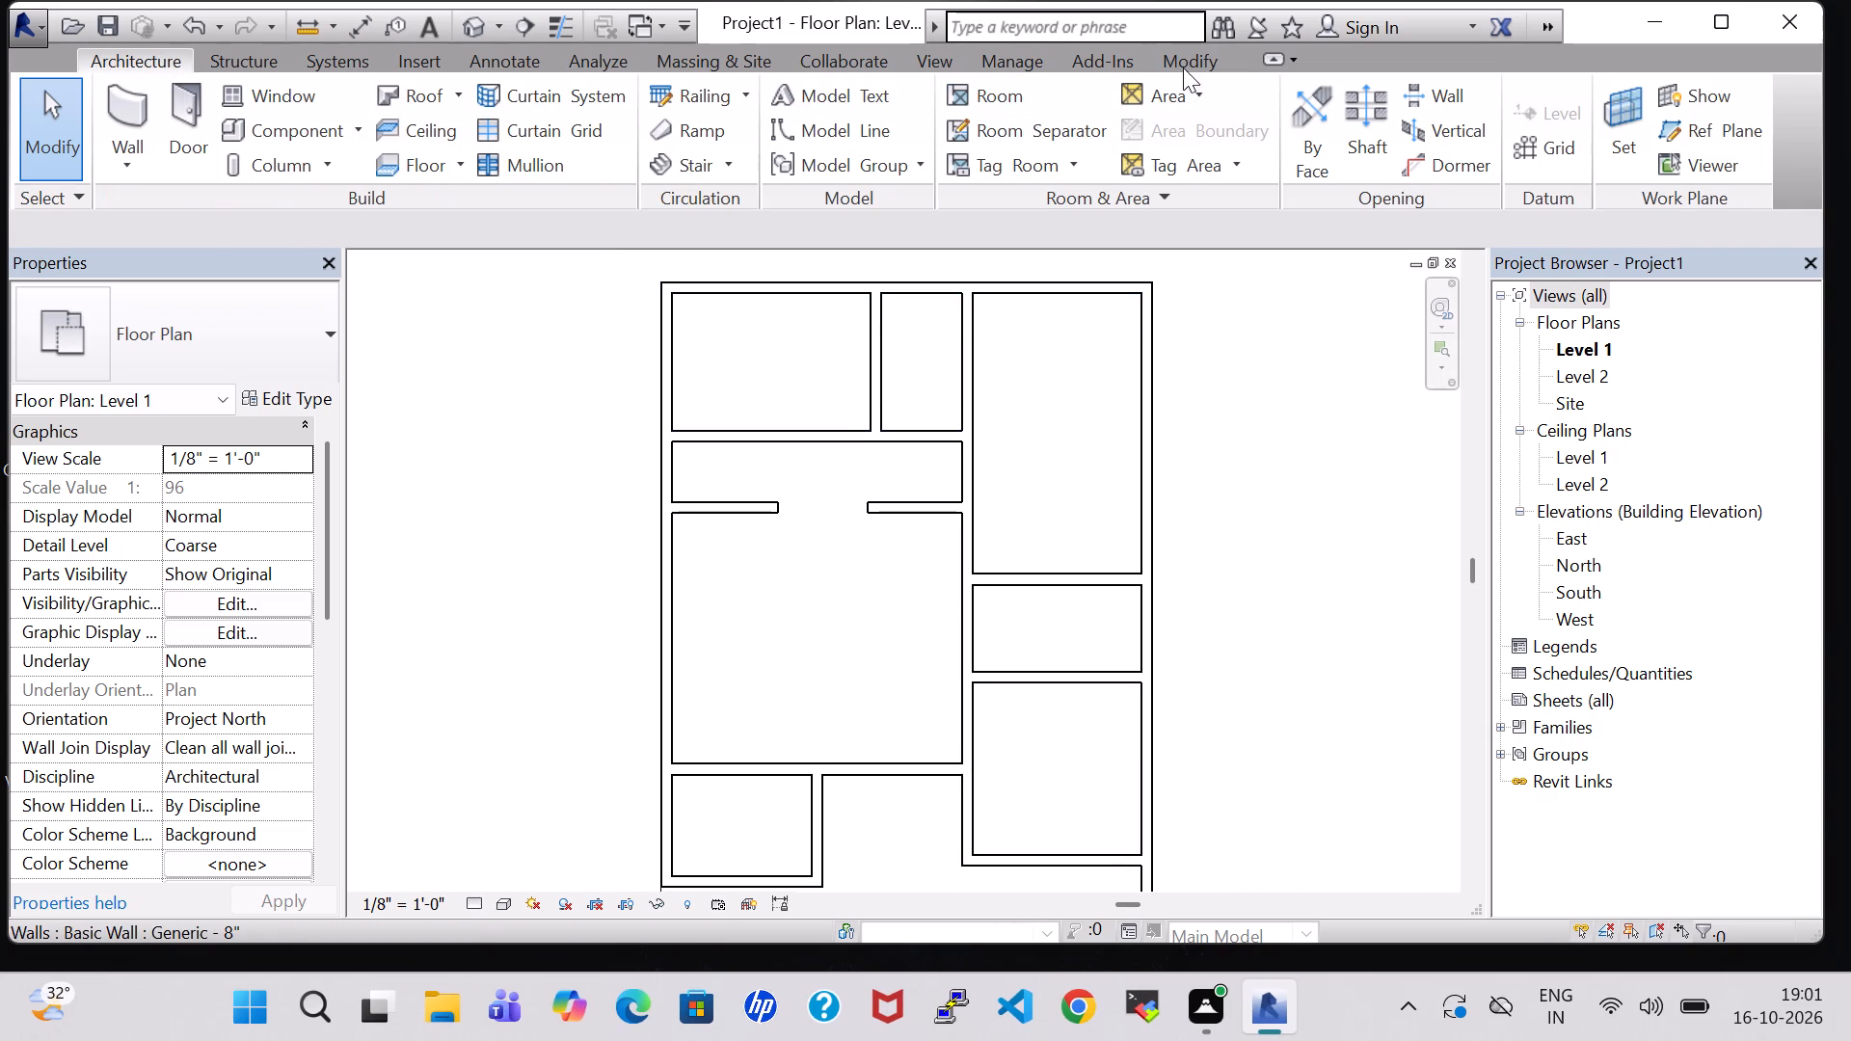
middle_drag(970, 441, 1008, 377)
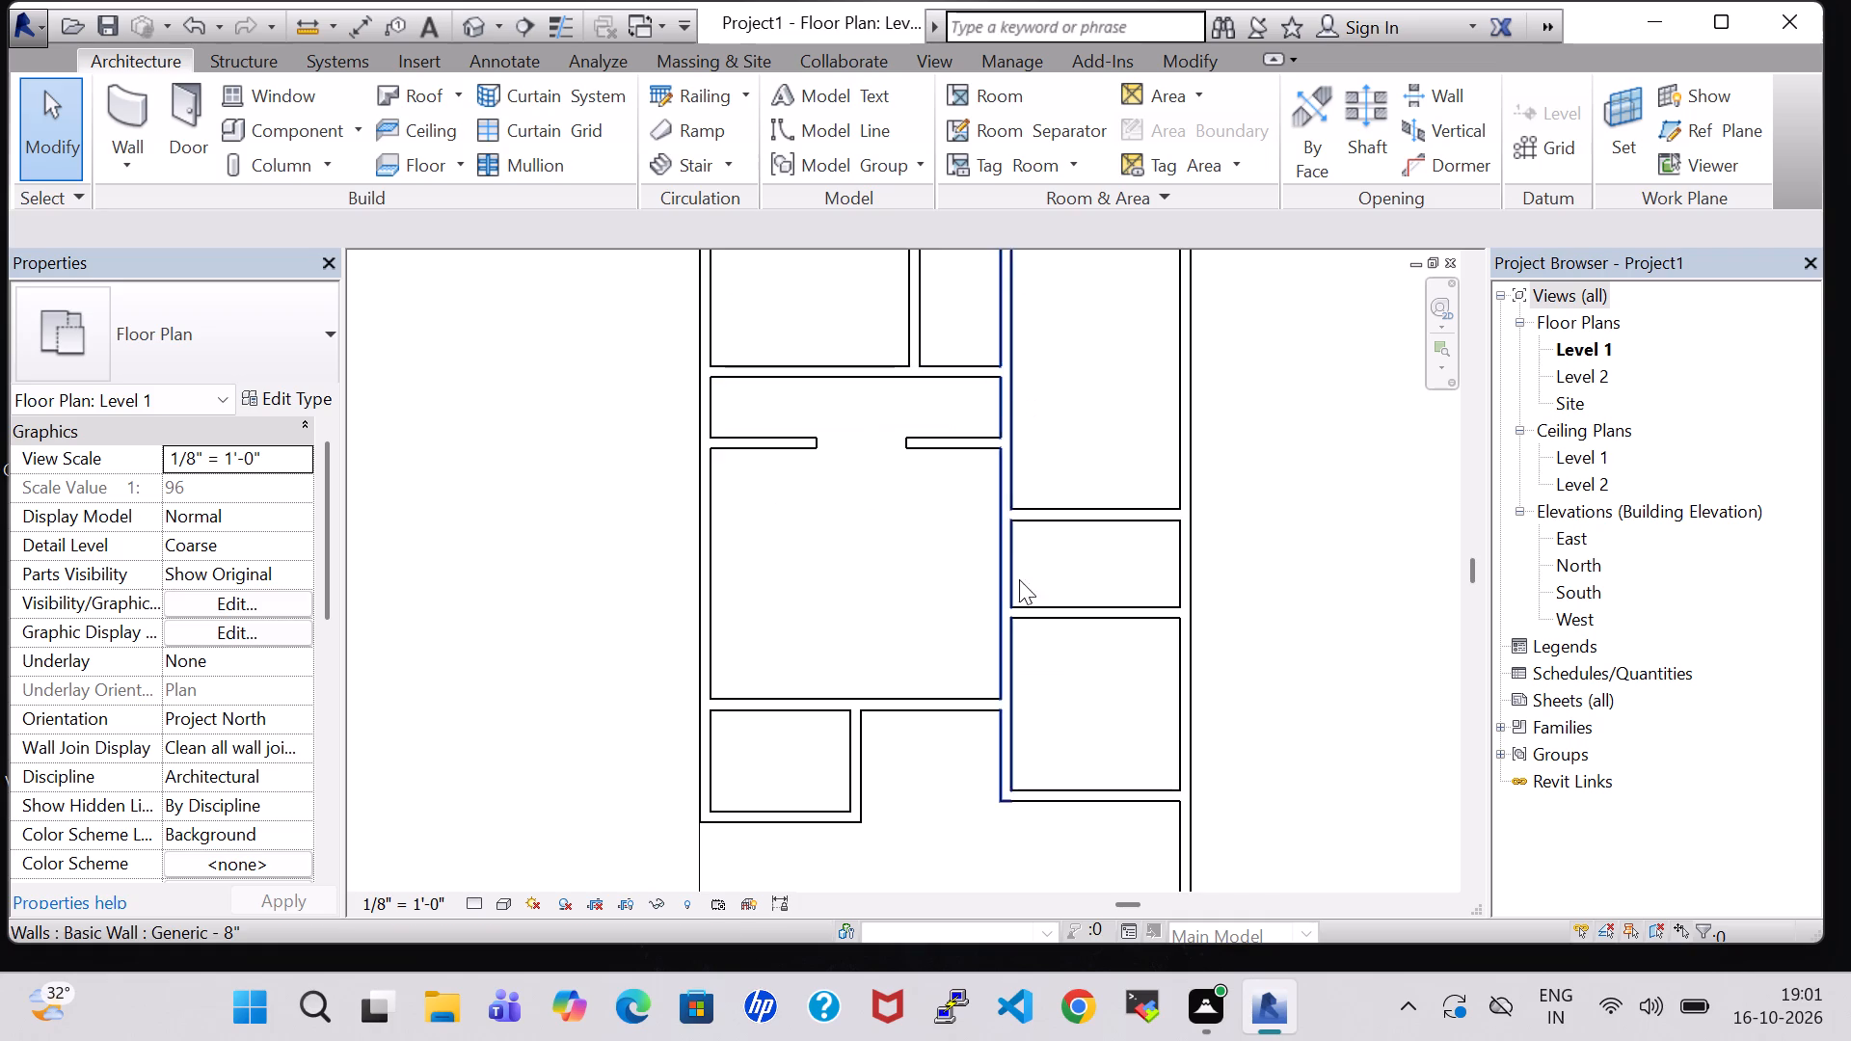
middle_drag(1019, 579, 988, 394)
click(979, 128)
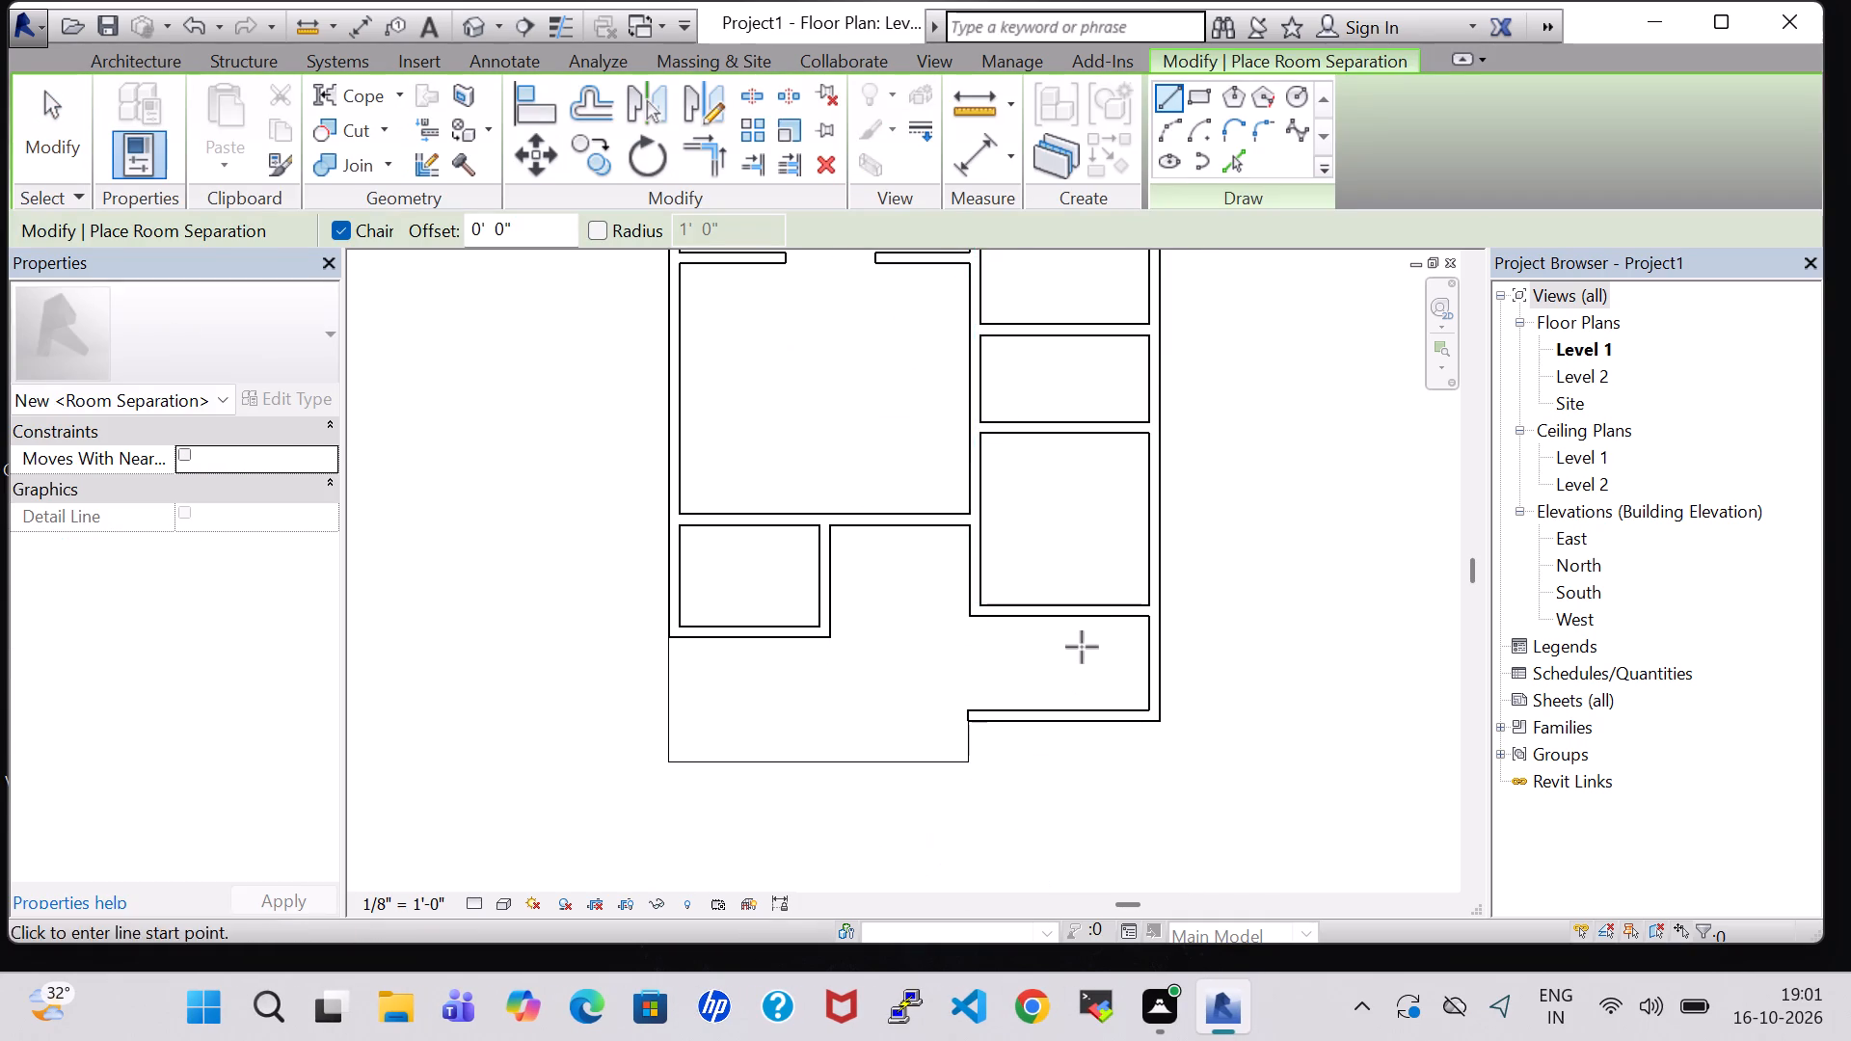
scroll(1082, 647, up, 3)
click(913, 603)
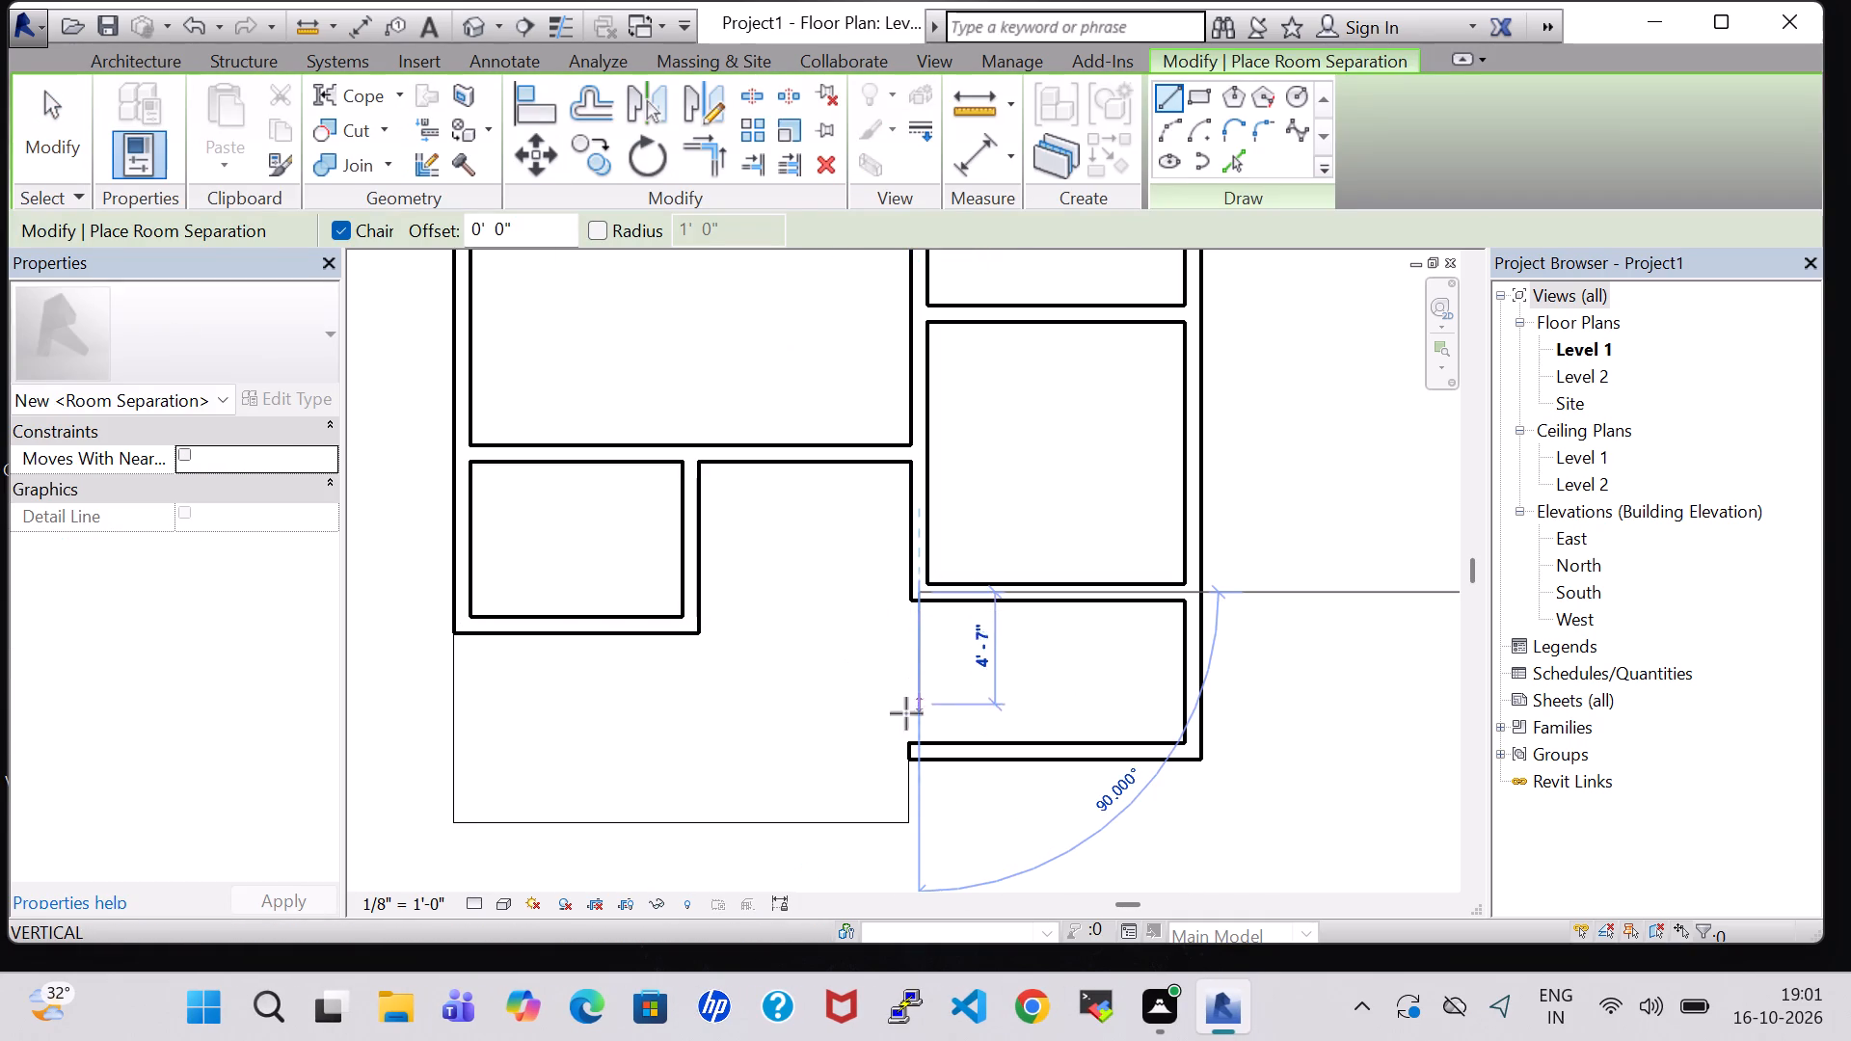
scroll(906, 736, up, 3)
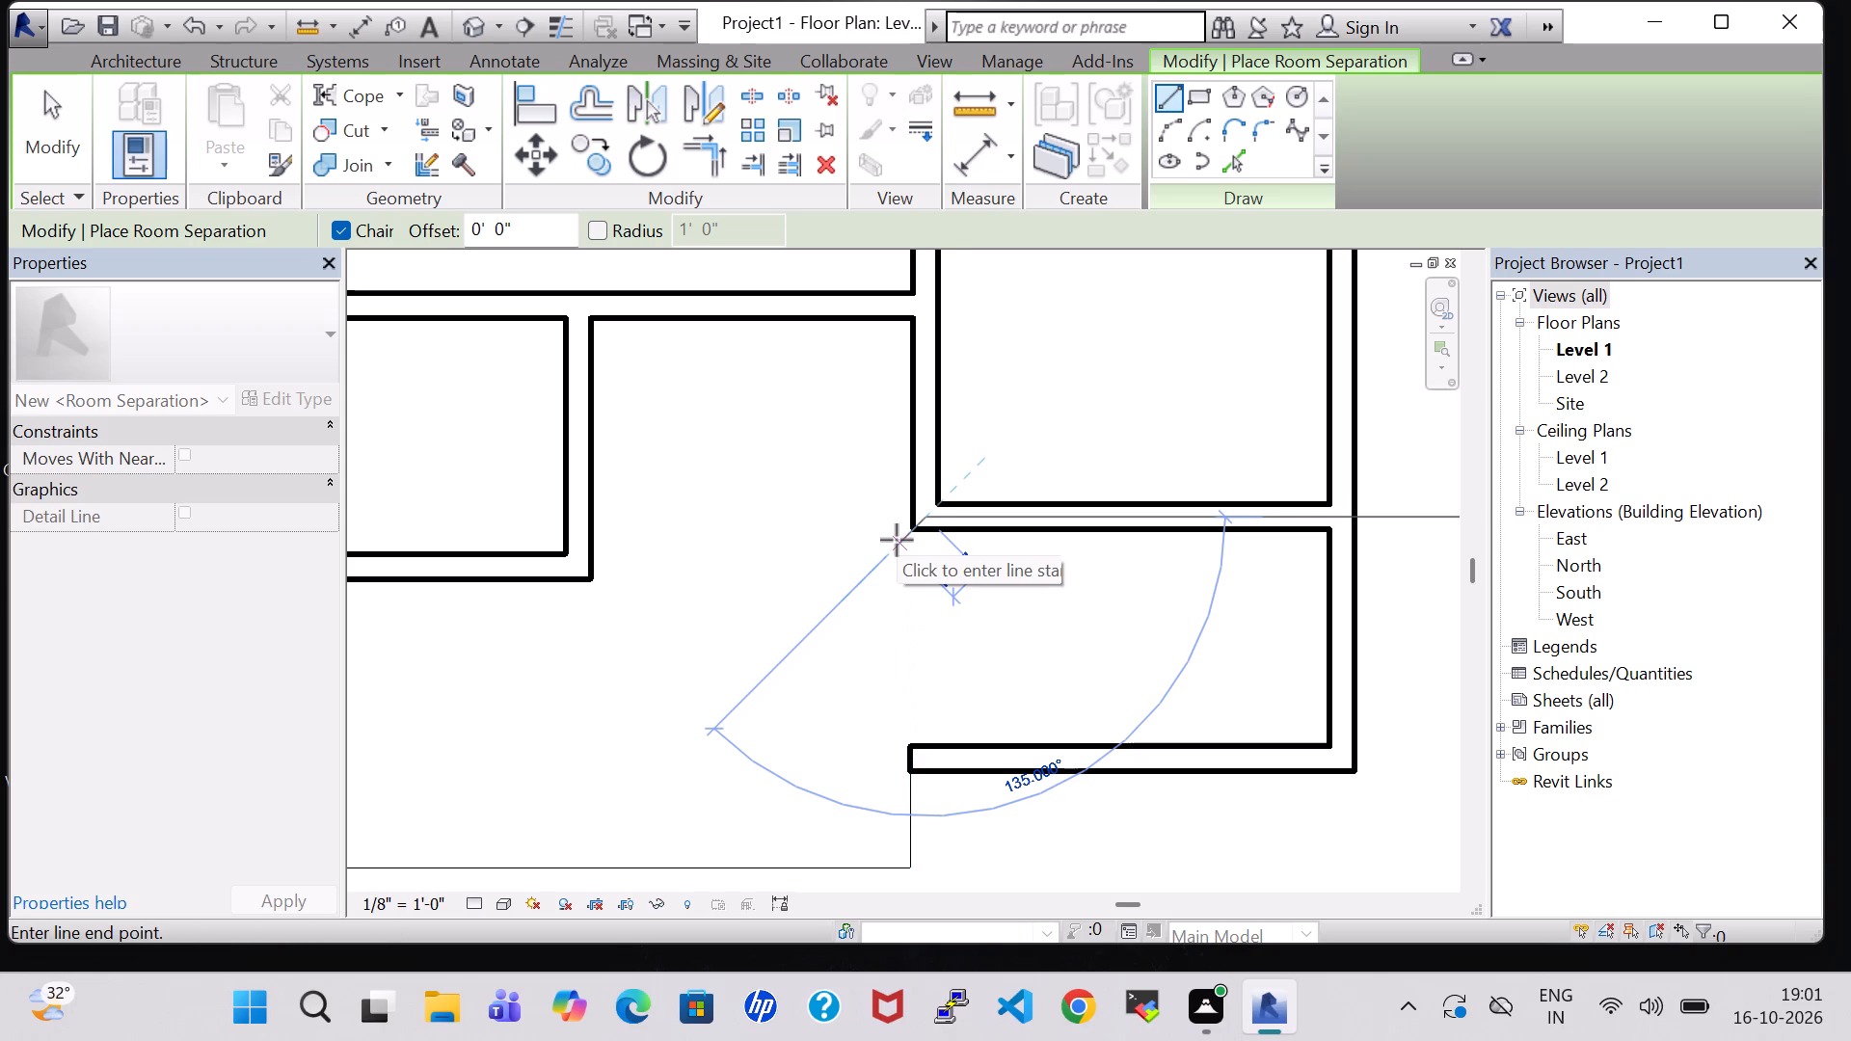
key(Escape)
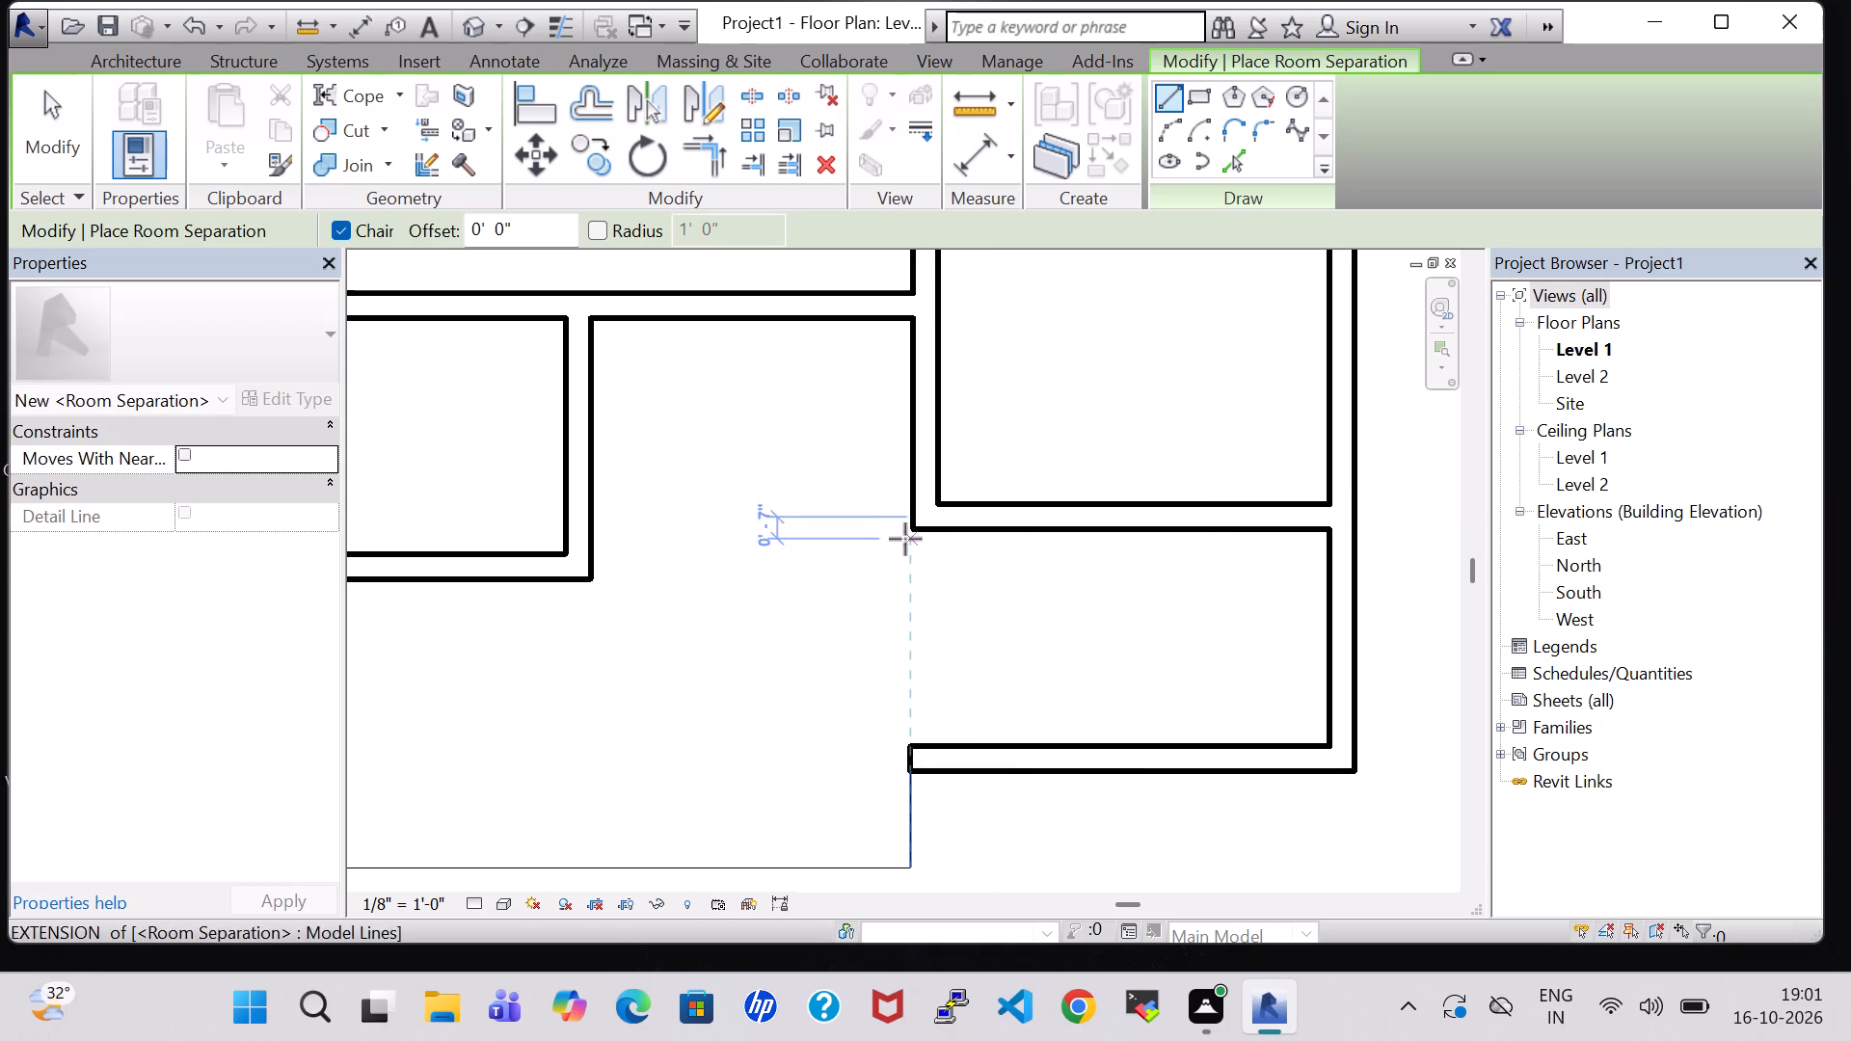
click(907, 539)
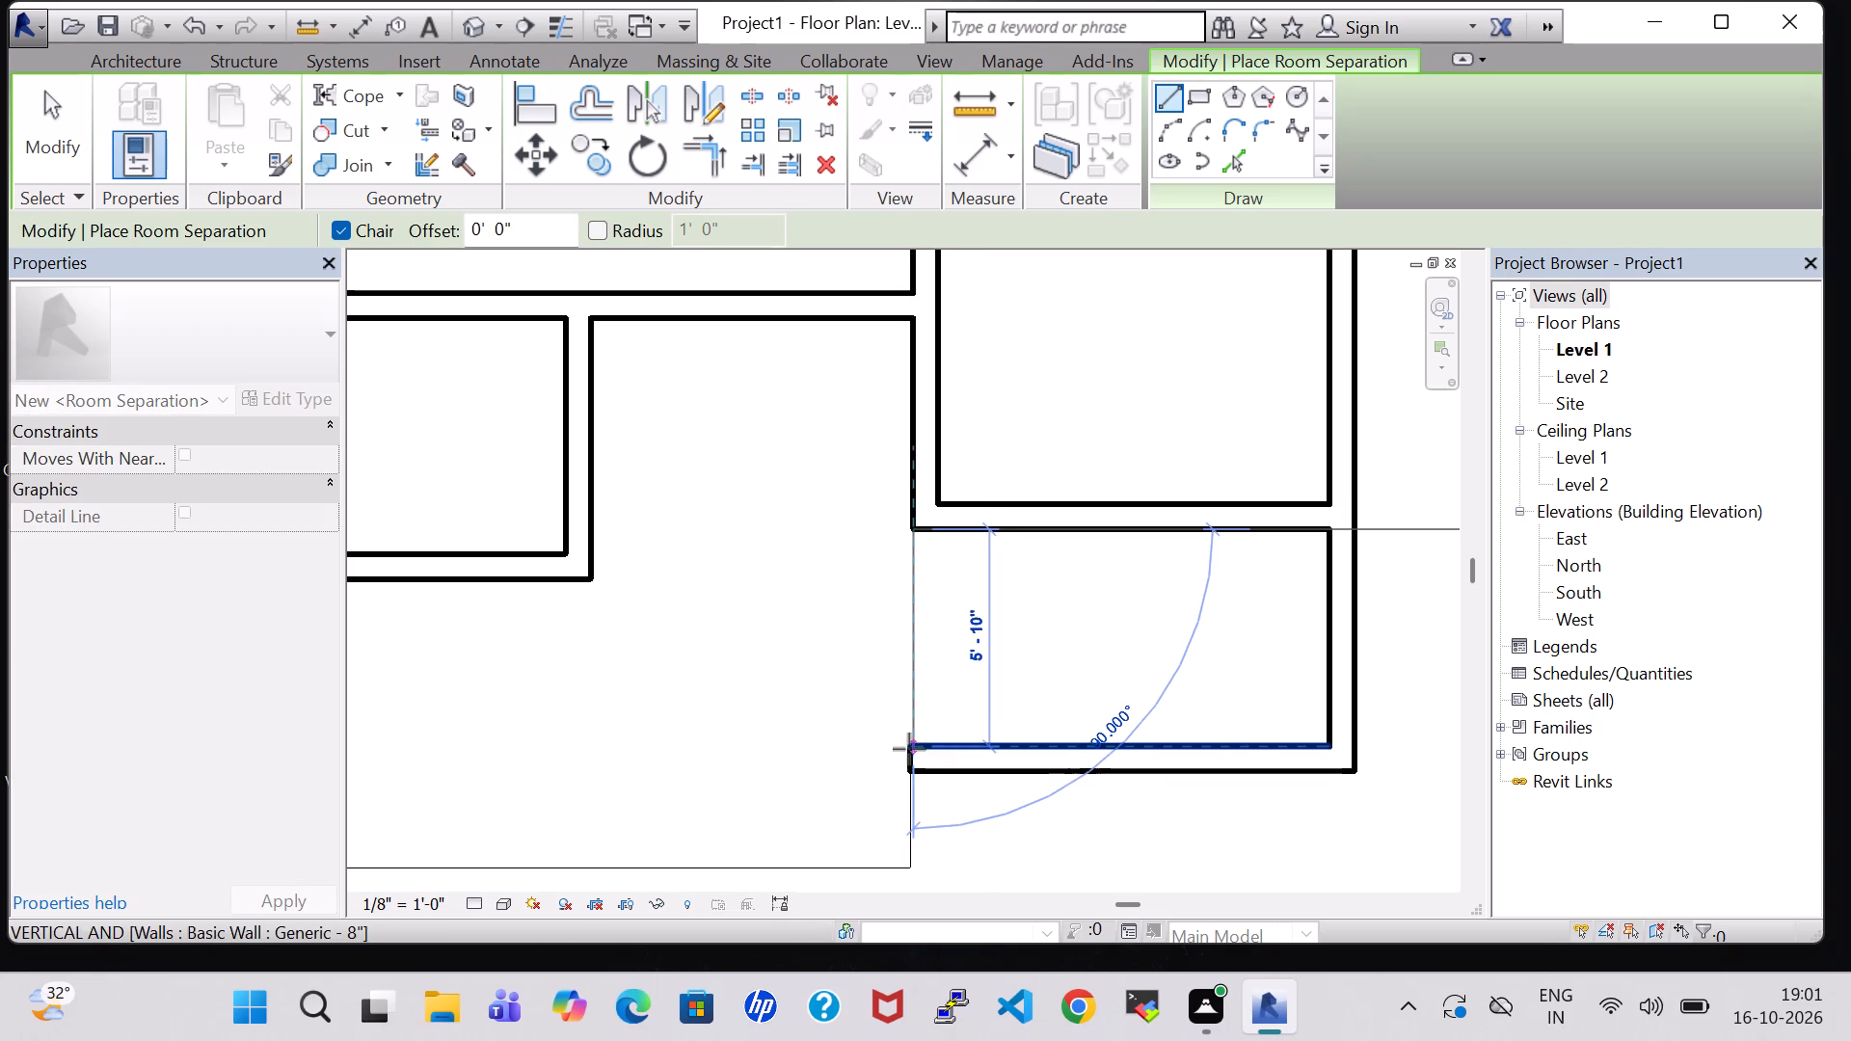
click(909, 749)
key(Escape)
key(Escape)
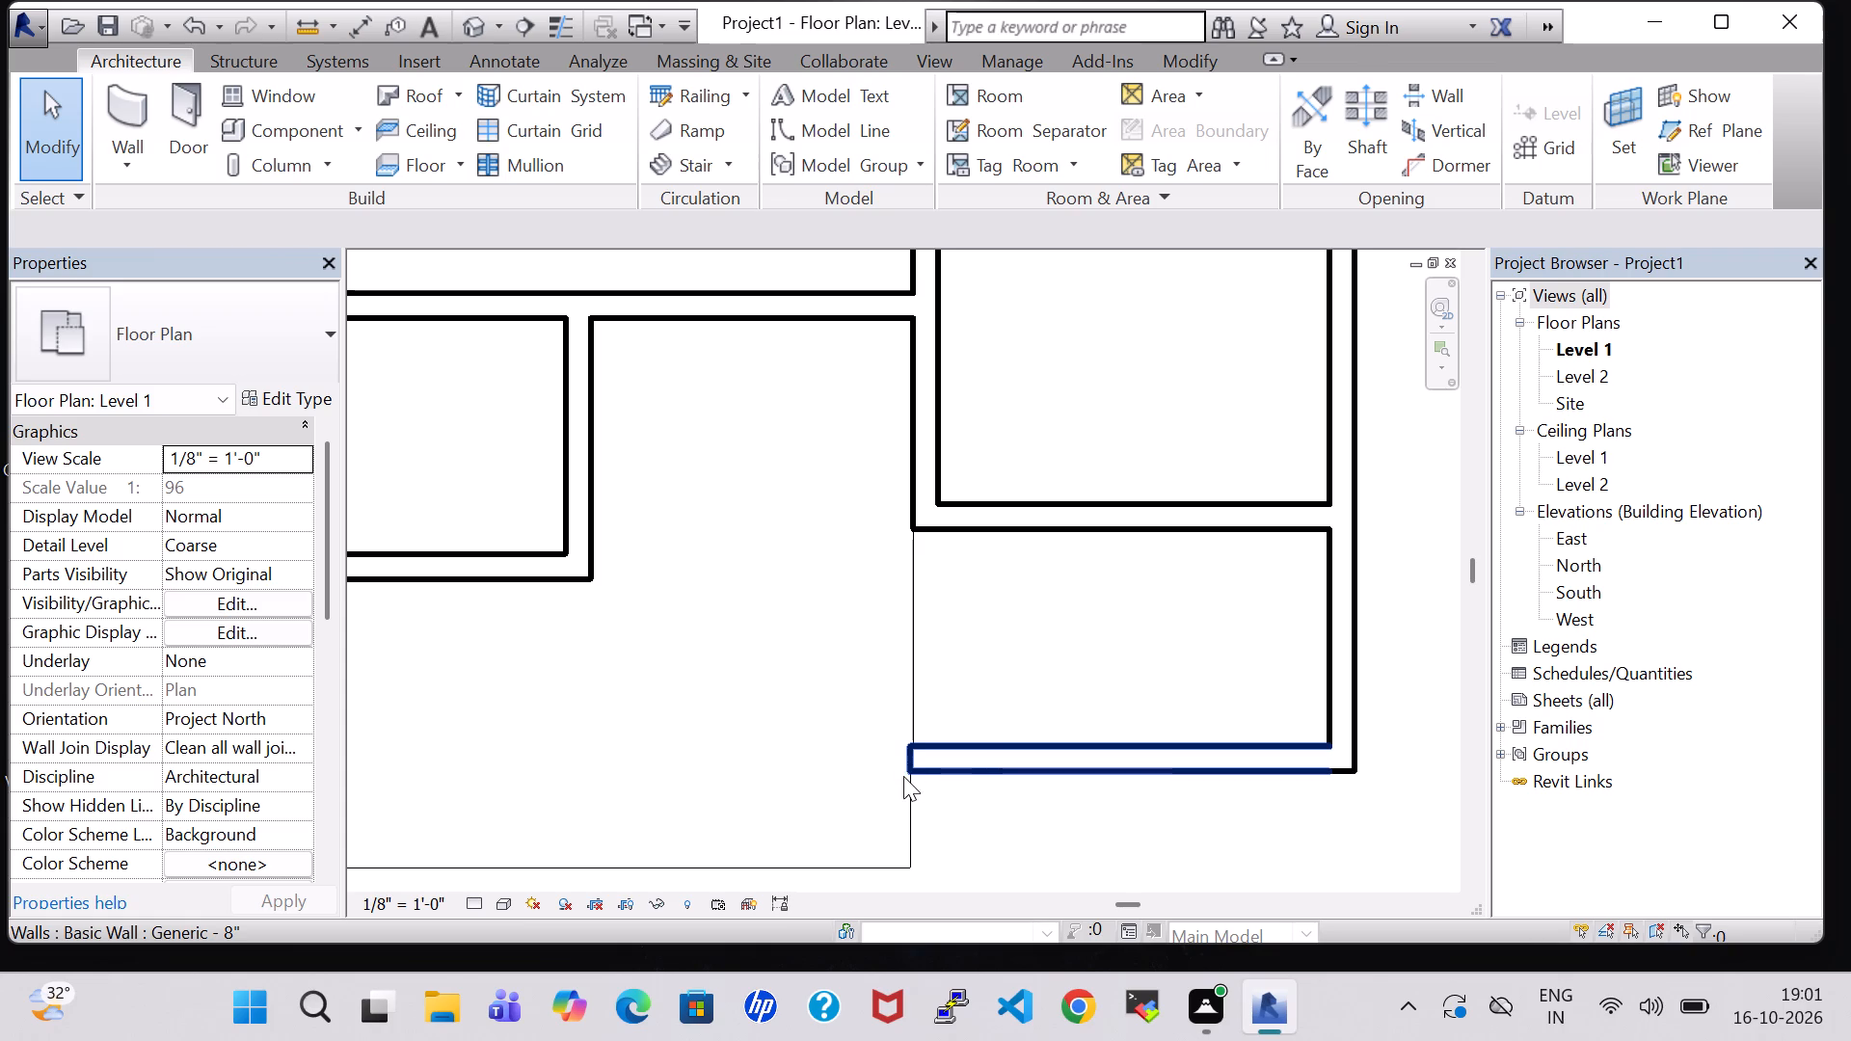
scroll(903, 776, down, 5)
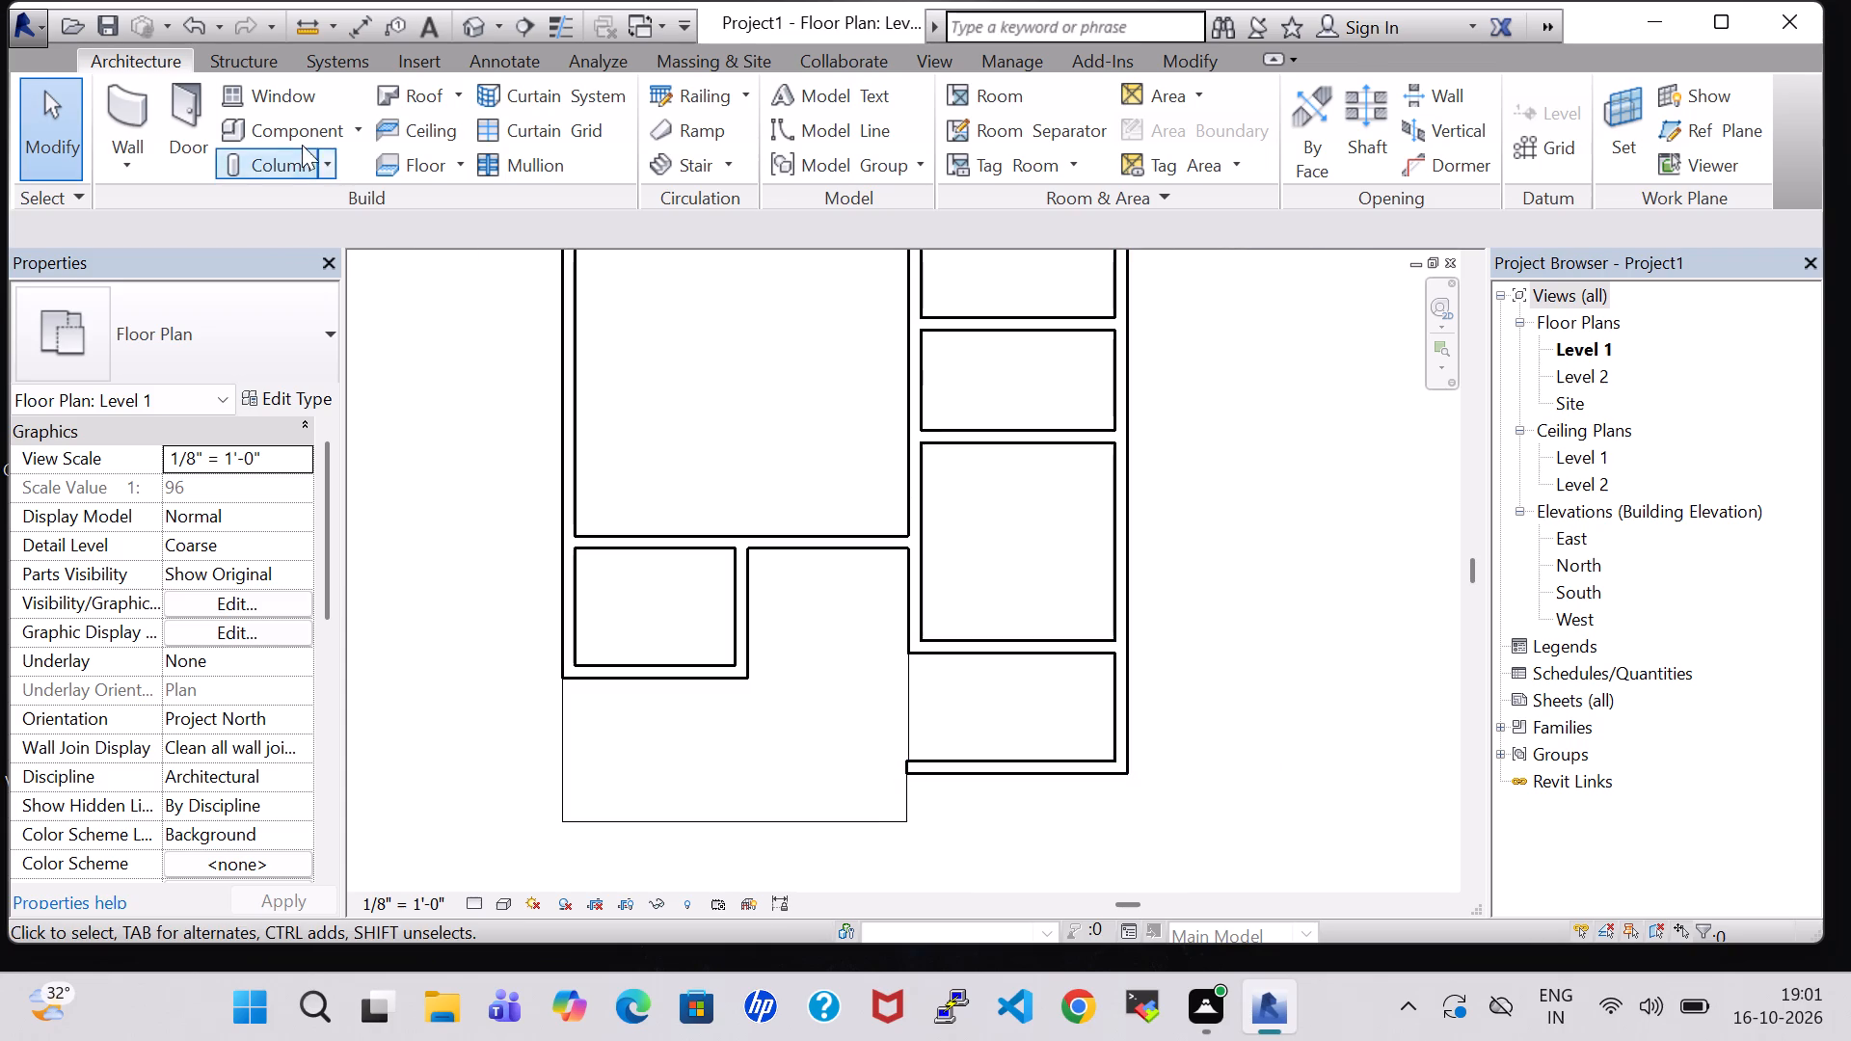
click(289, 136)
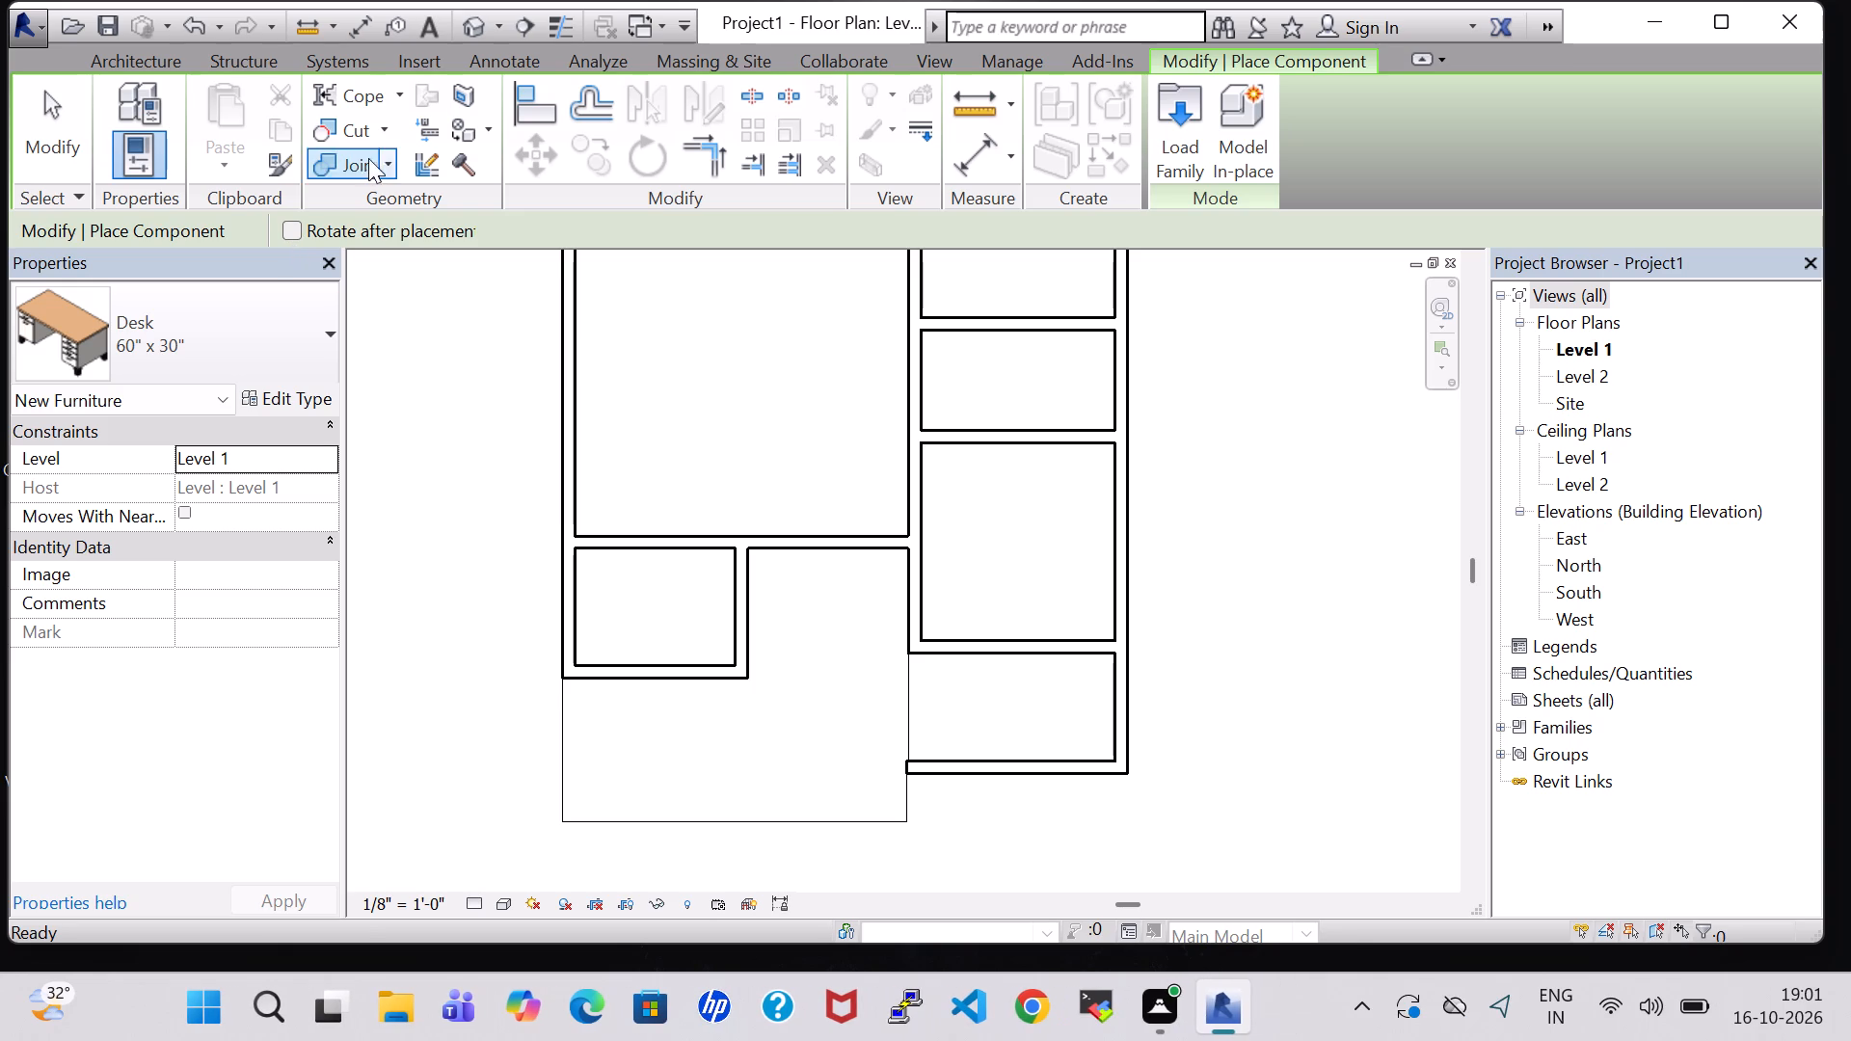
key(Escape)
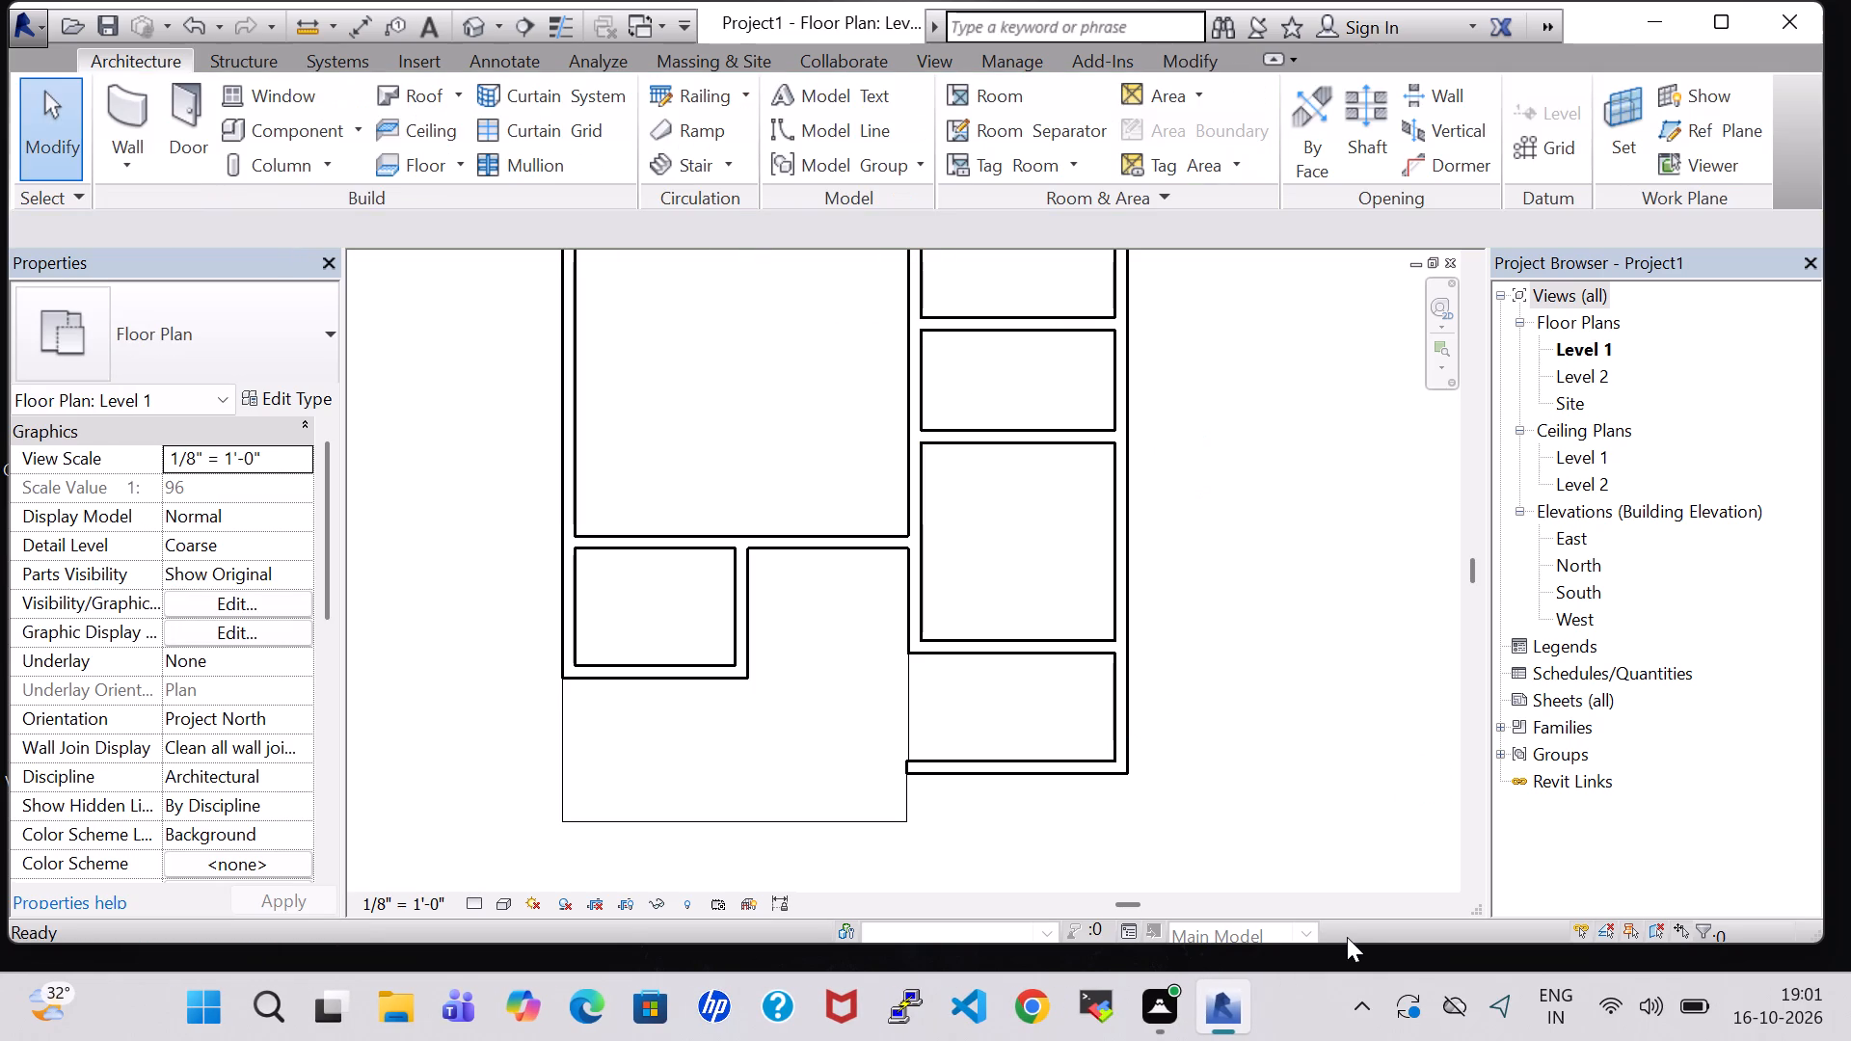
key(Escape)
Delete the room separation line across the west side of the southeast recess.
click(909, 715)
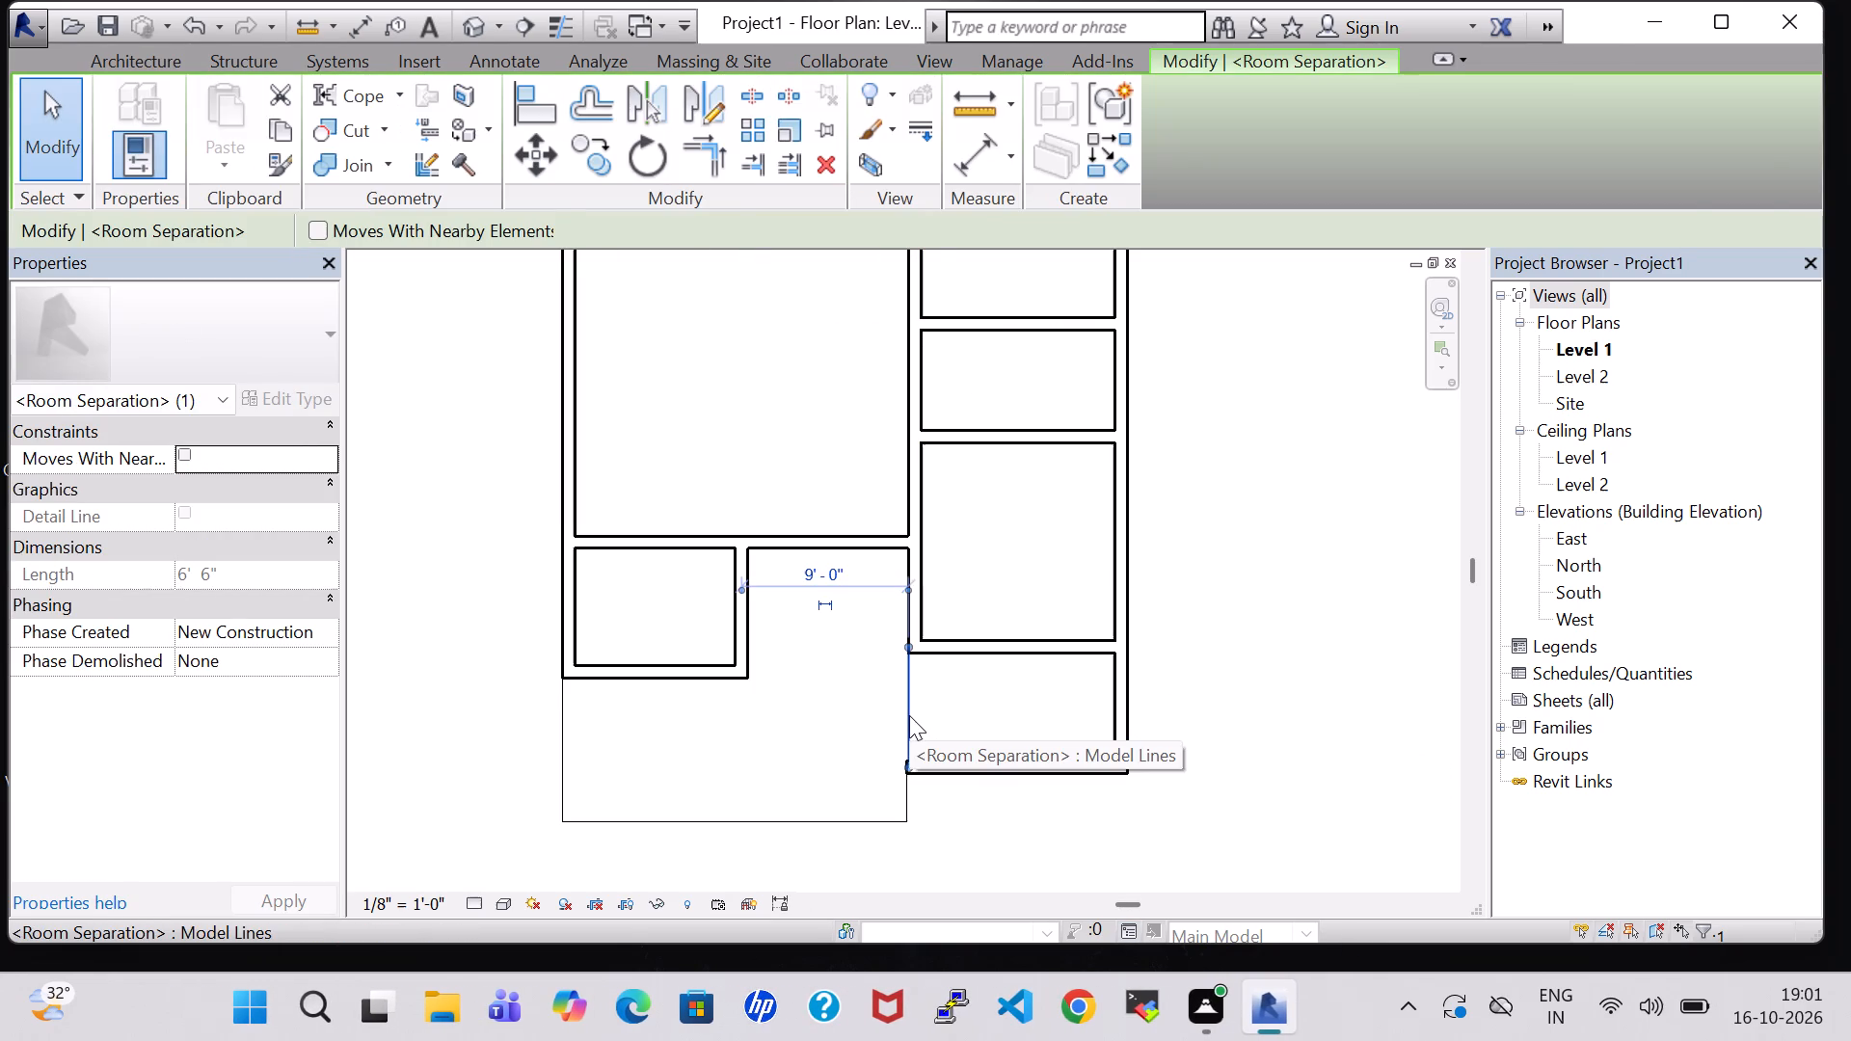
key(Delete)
Split the wall below the northwest rooms at the vertical partition's west face and delete the segment west of the split.
scroll(1213, 644, down, 1)
middle_drag(1213, 633, 1226, 756)
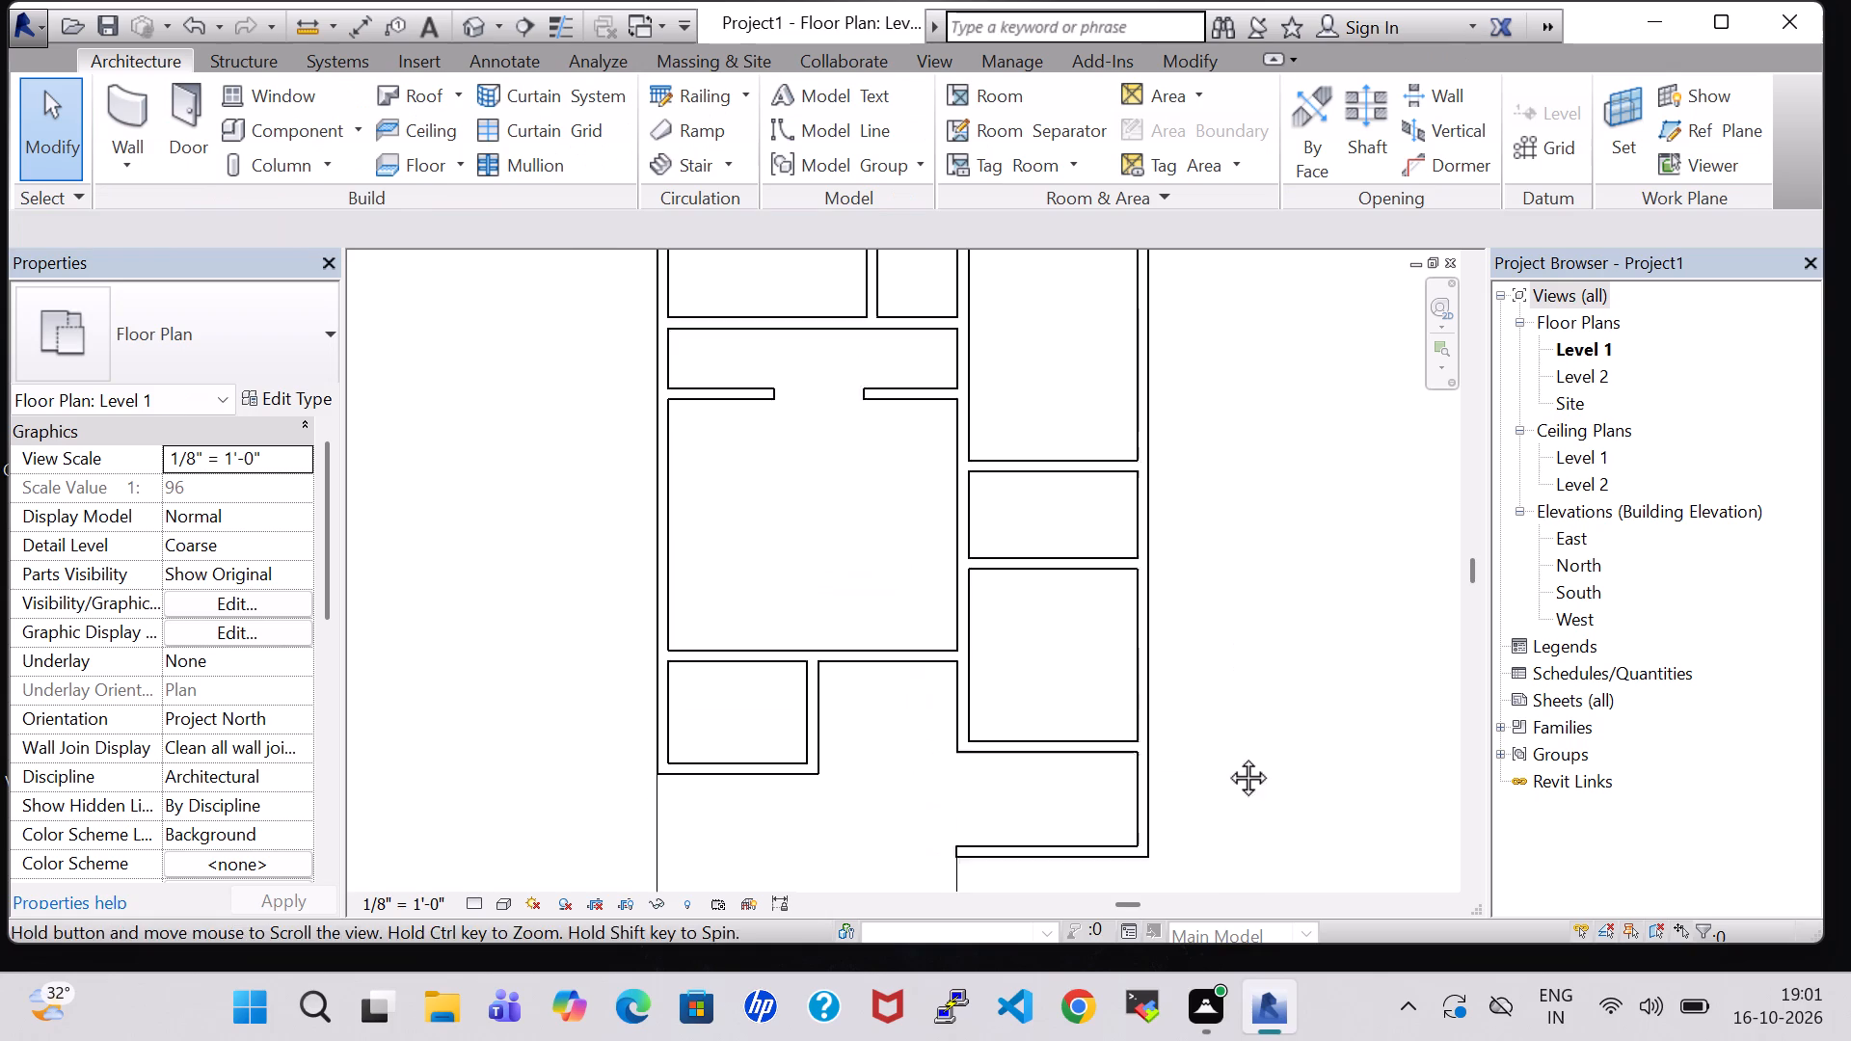
middle_drag(1226, 756, 1227, 757)
scroll(1237, 734, down, 1)
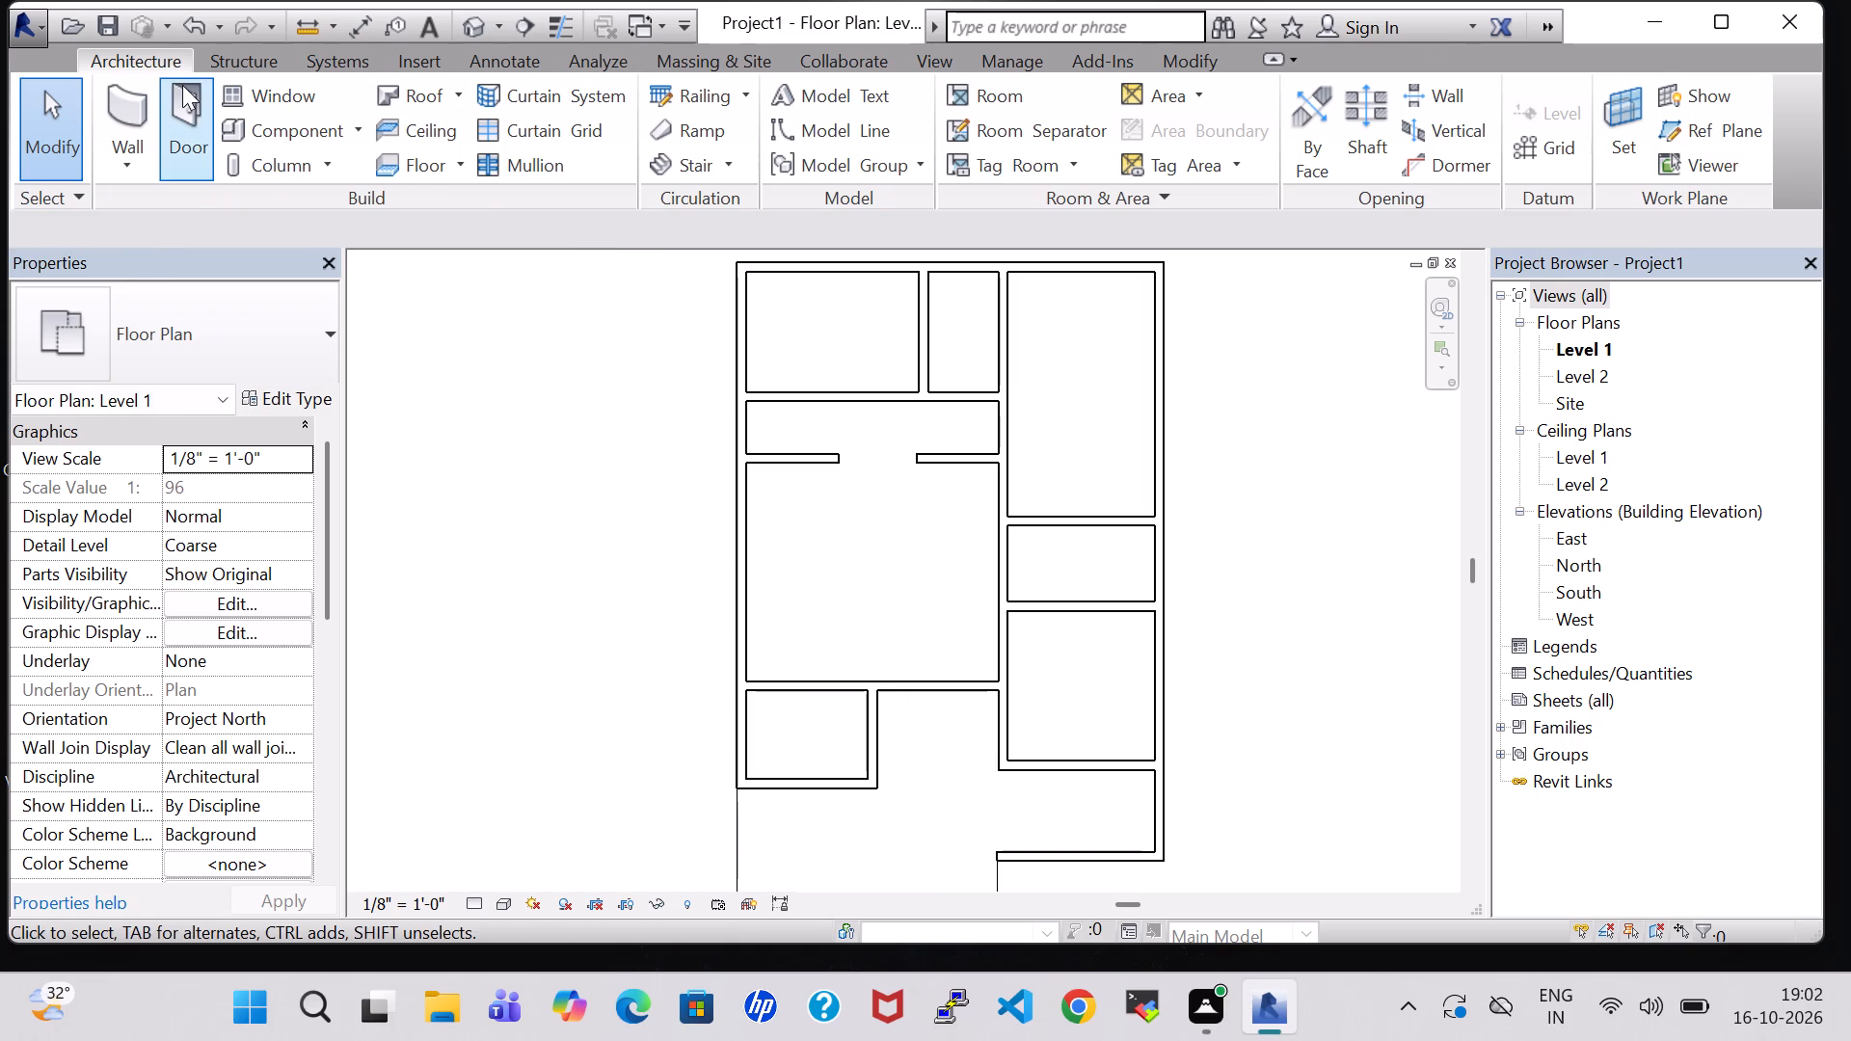
click(1194, 55)
click(750, 86)
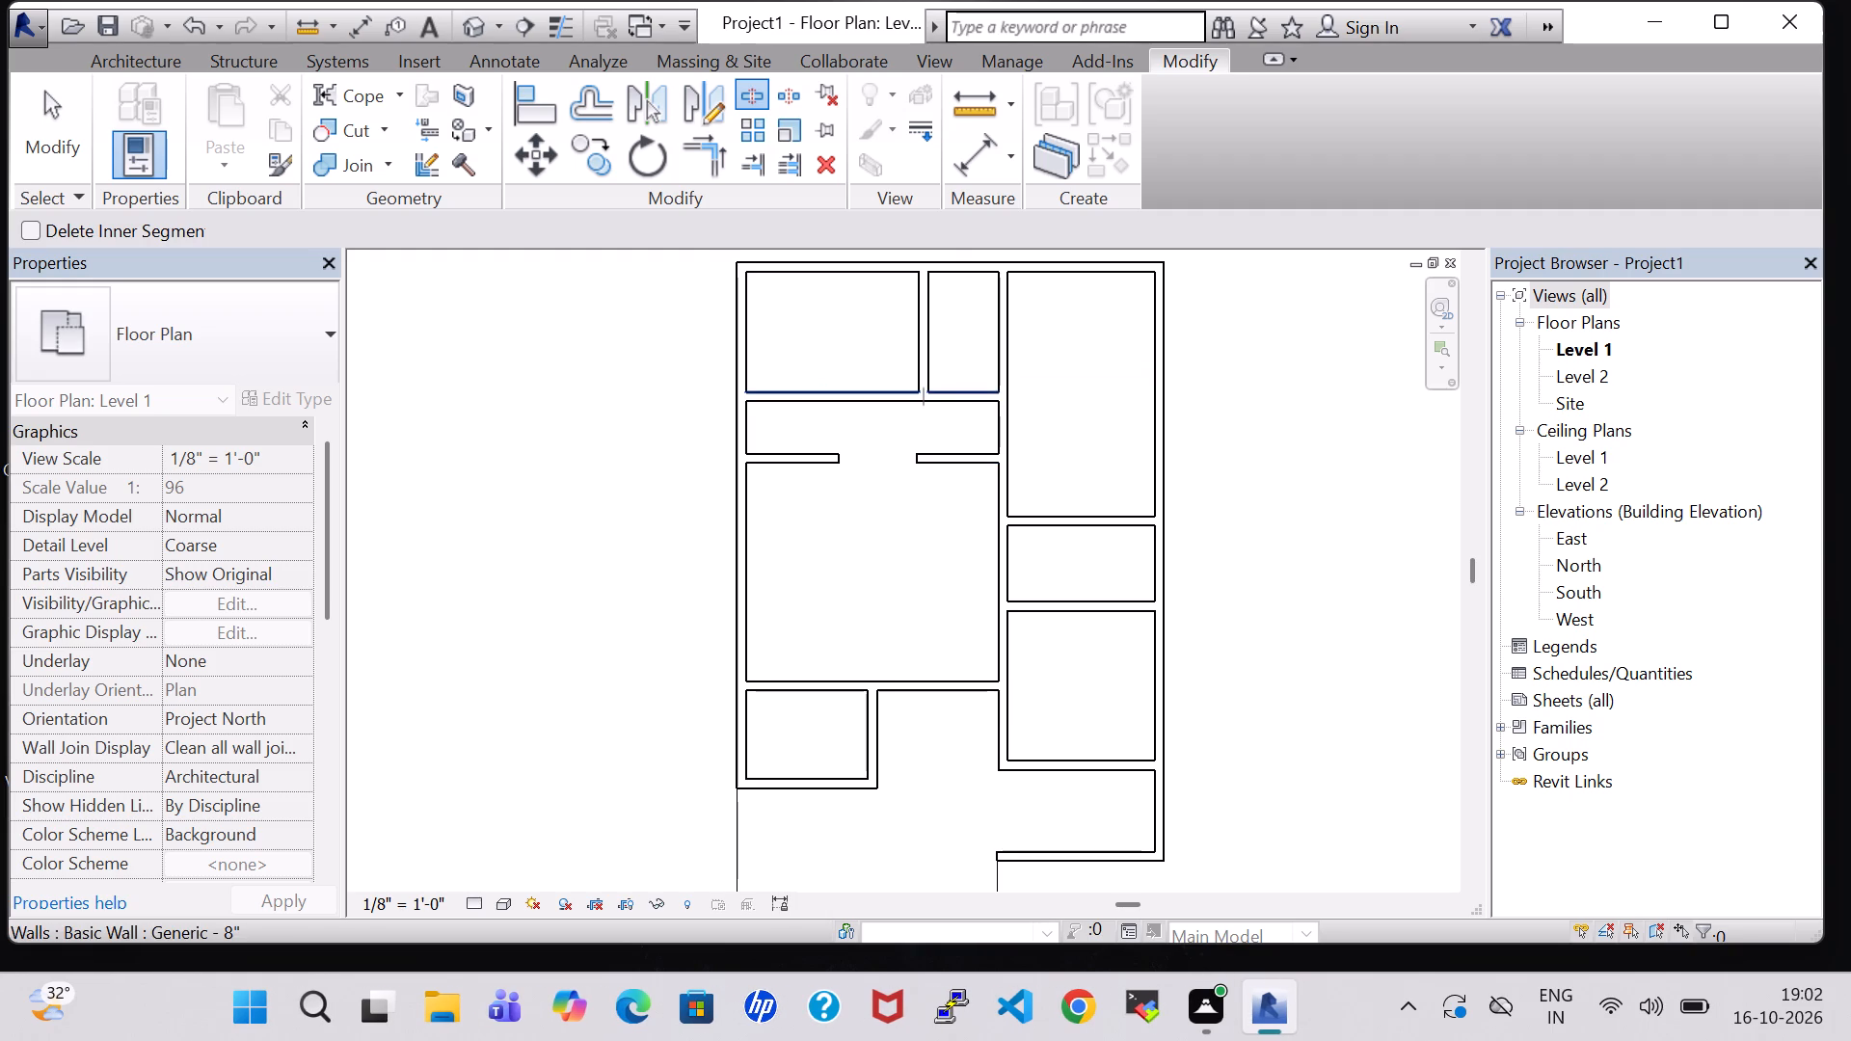
scroll(920, 397, up, 3)
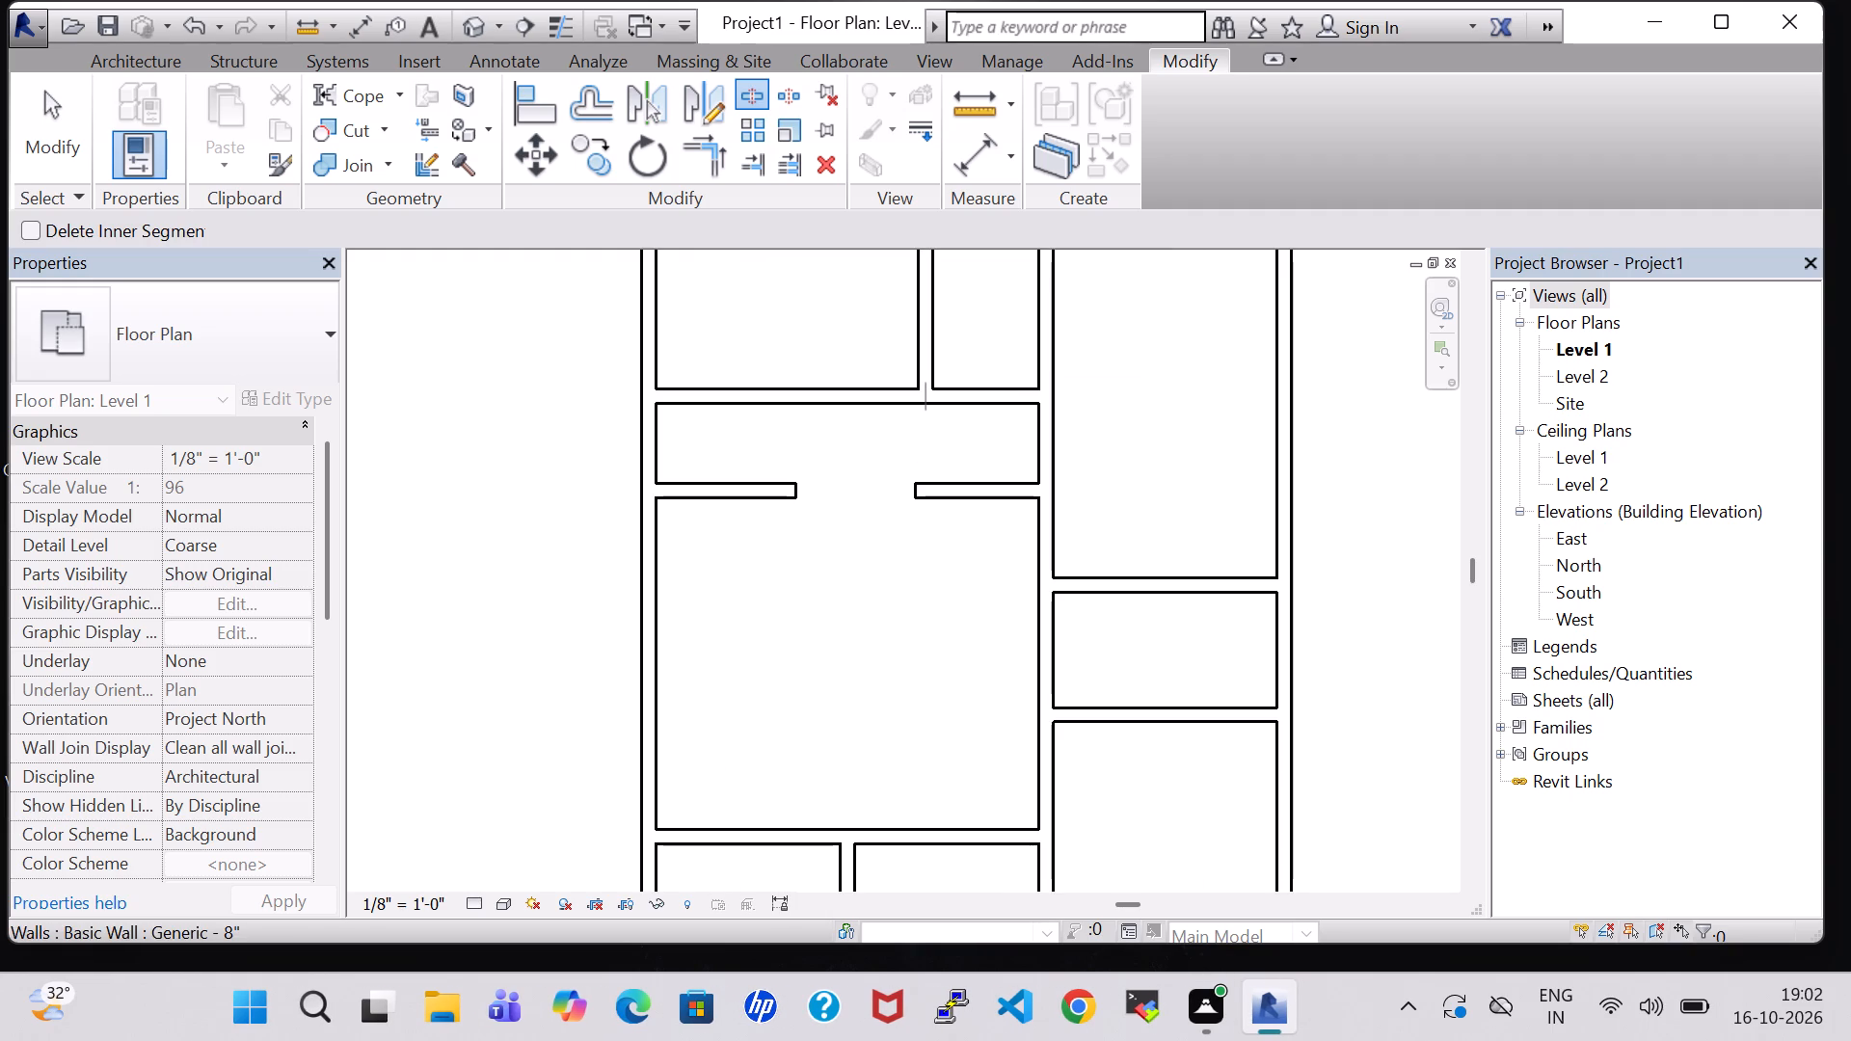
scroll(890, 434, up, 6)
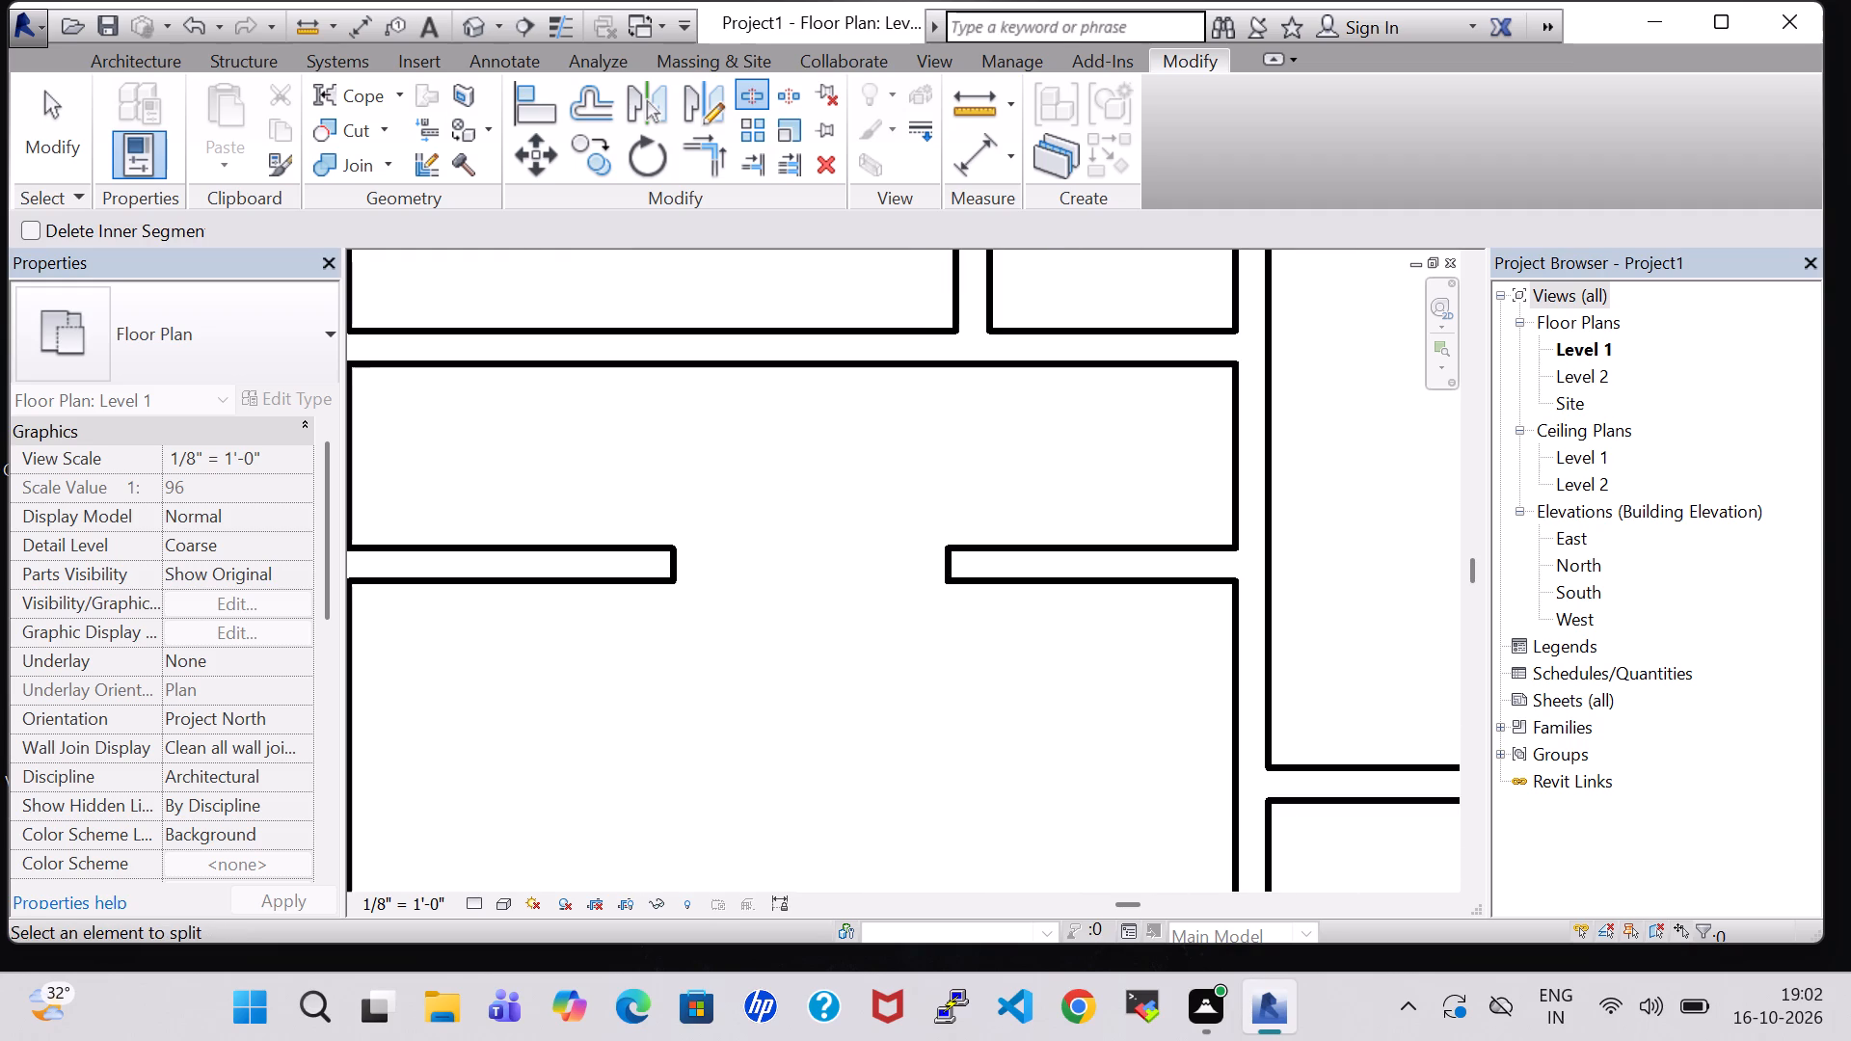
click(958, 360)
key(Escape)
key(Escape)
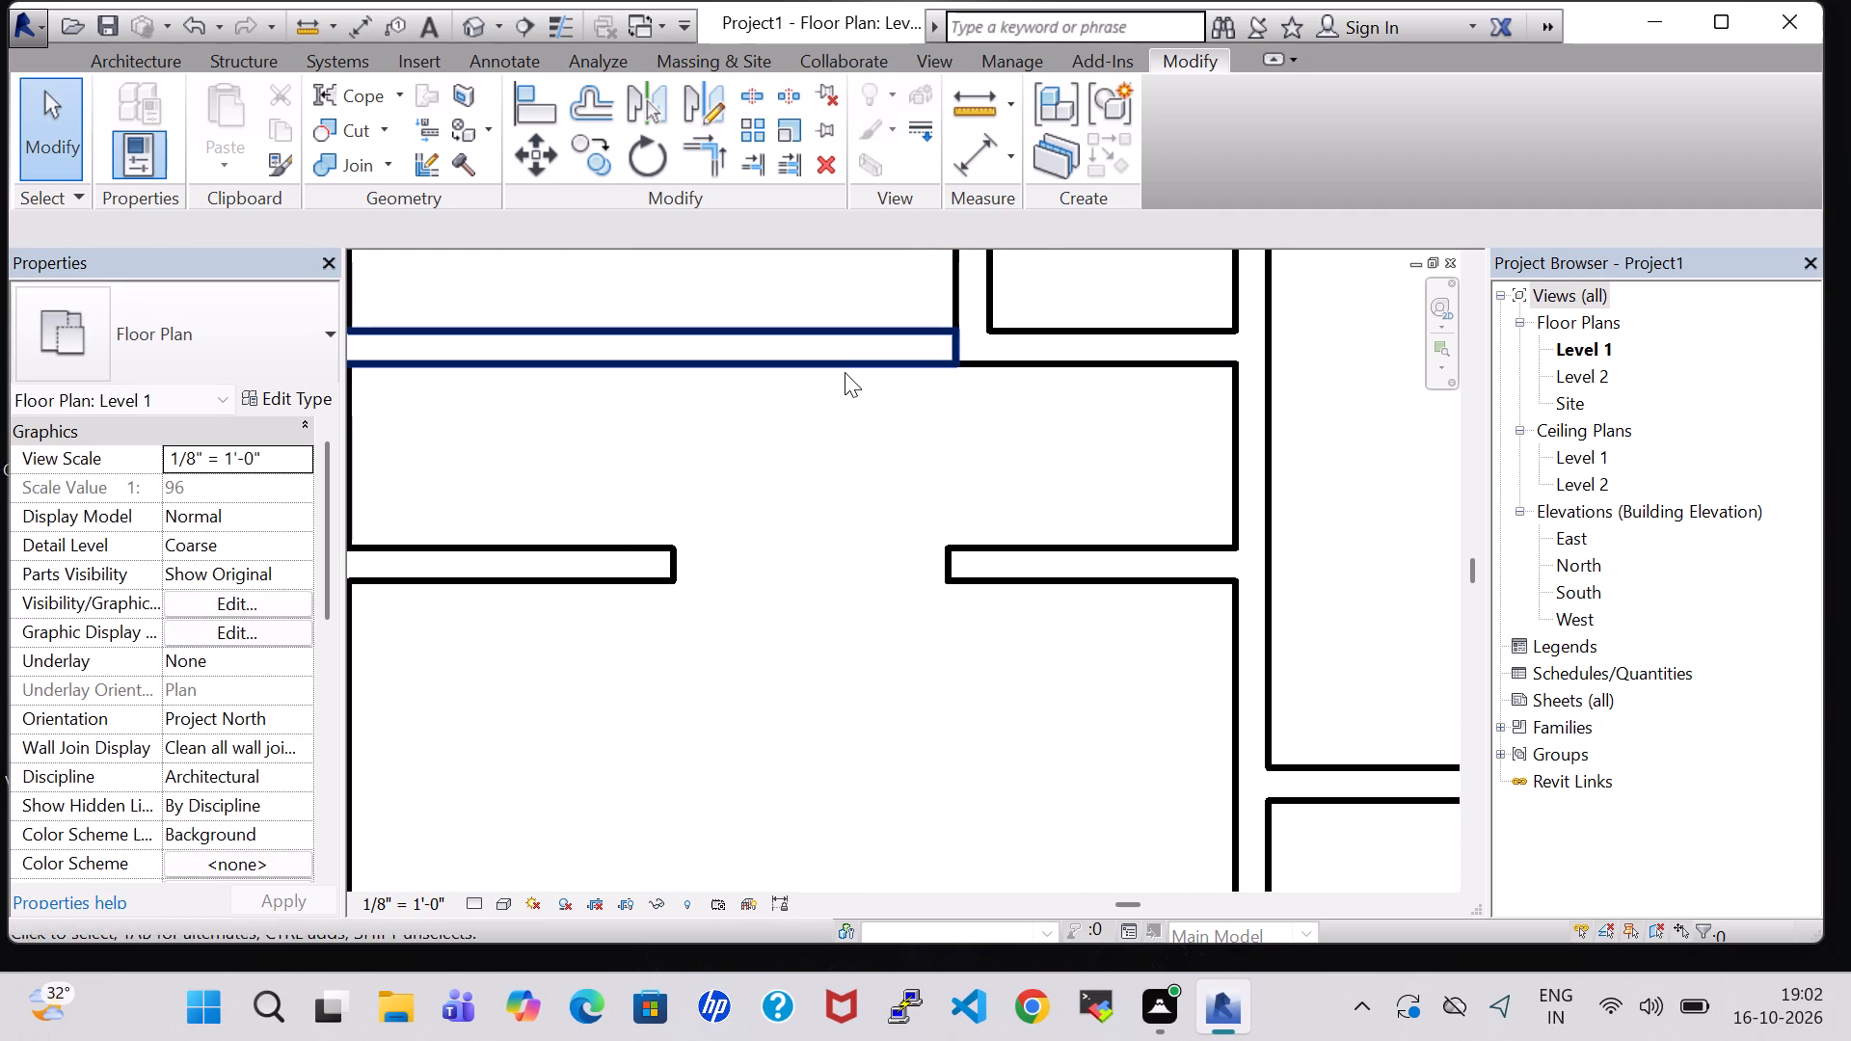
click(845, 371)
key(Delete)
Examine the overall floor plan layout from the north rooms down to the south open area.
scroll(862, 413, down, 6)
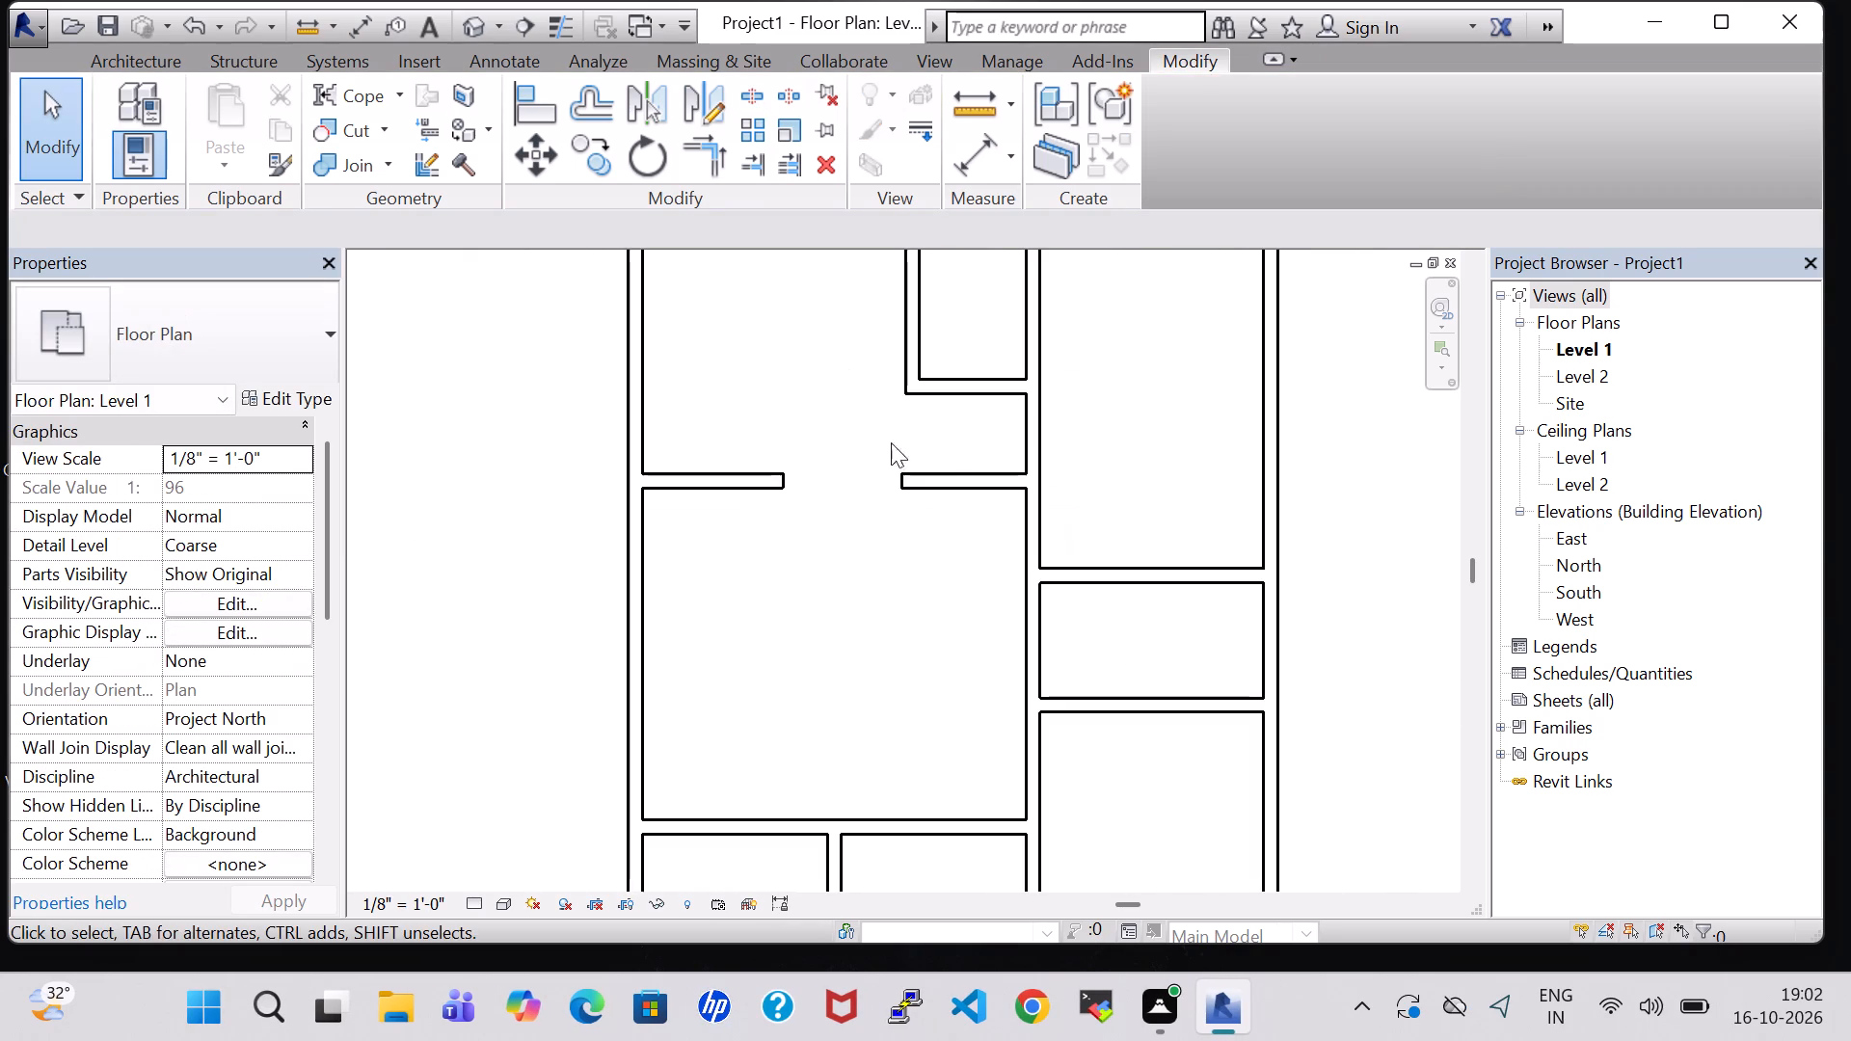
middle_drag(830, 569, 832, 637)
scroll(830, 569, down, 1)
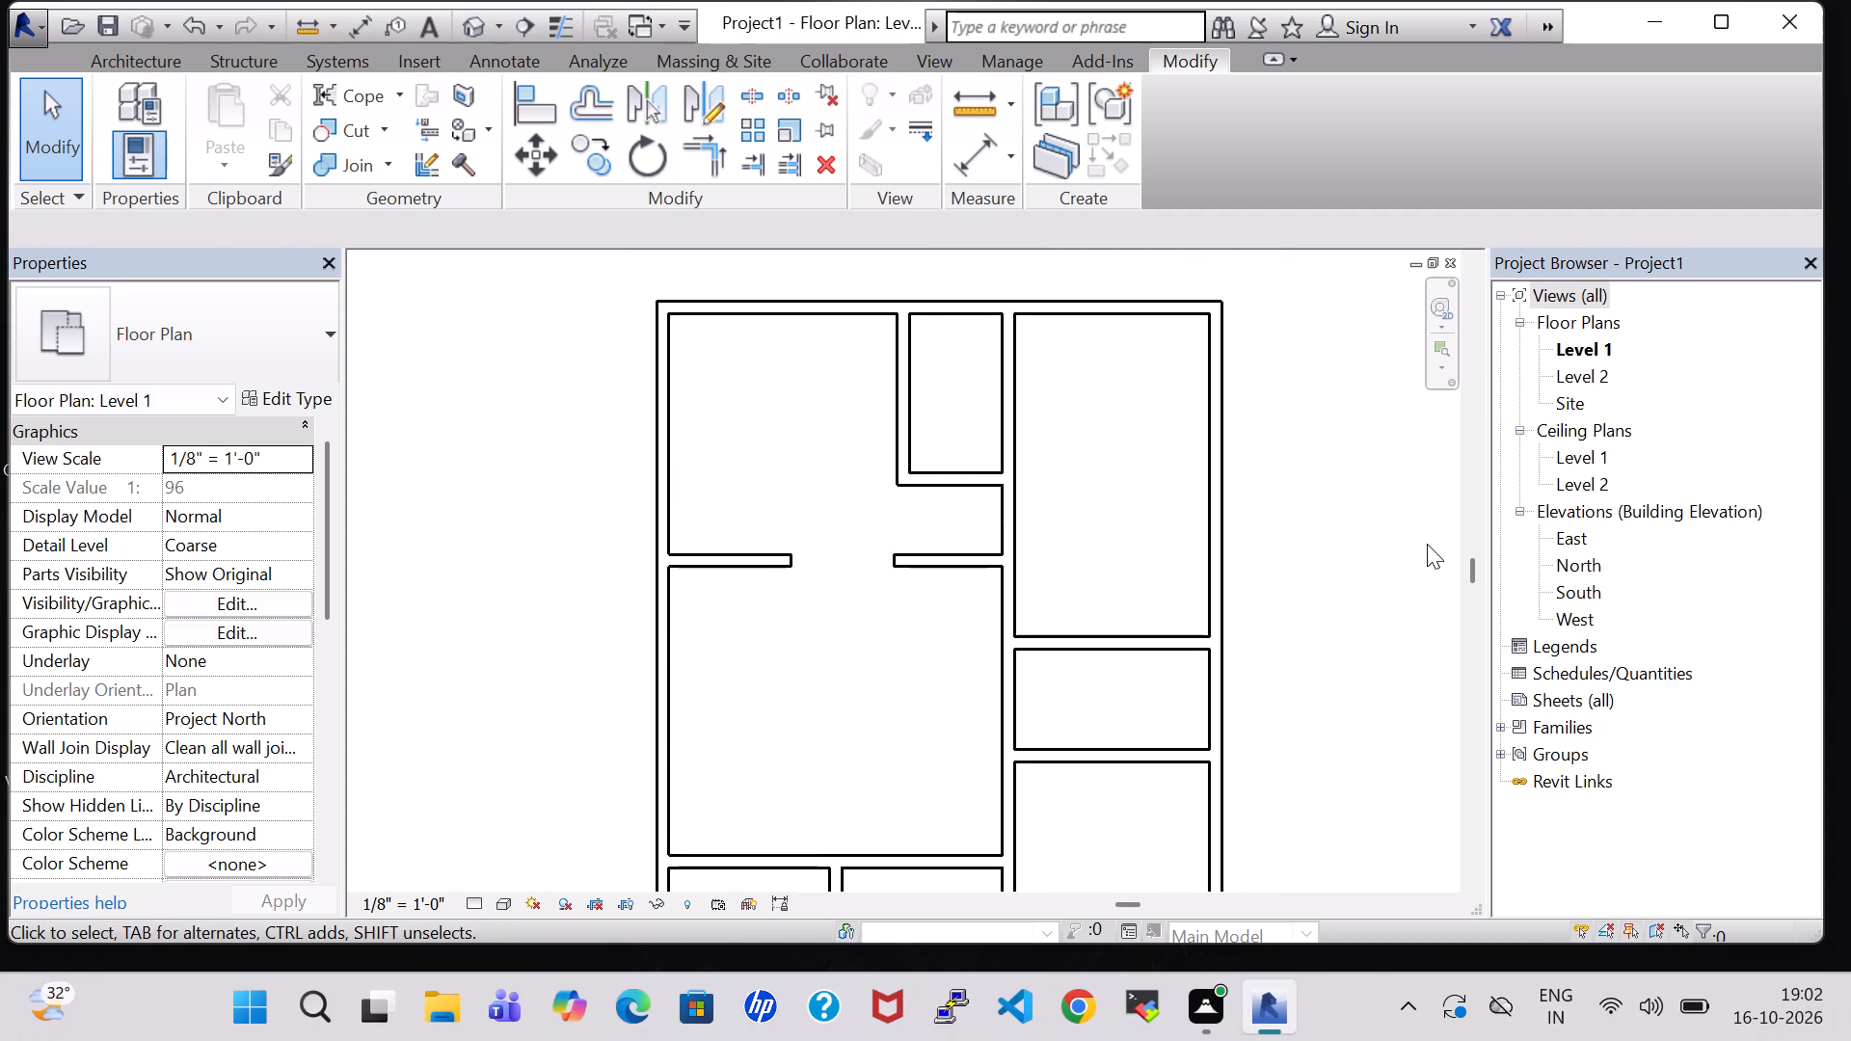
middle_drag(1279, 535, 1258, 517)
scroll(1258, 517, down, 1)
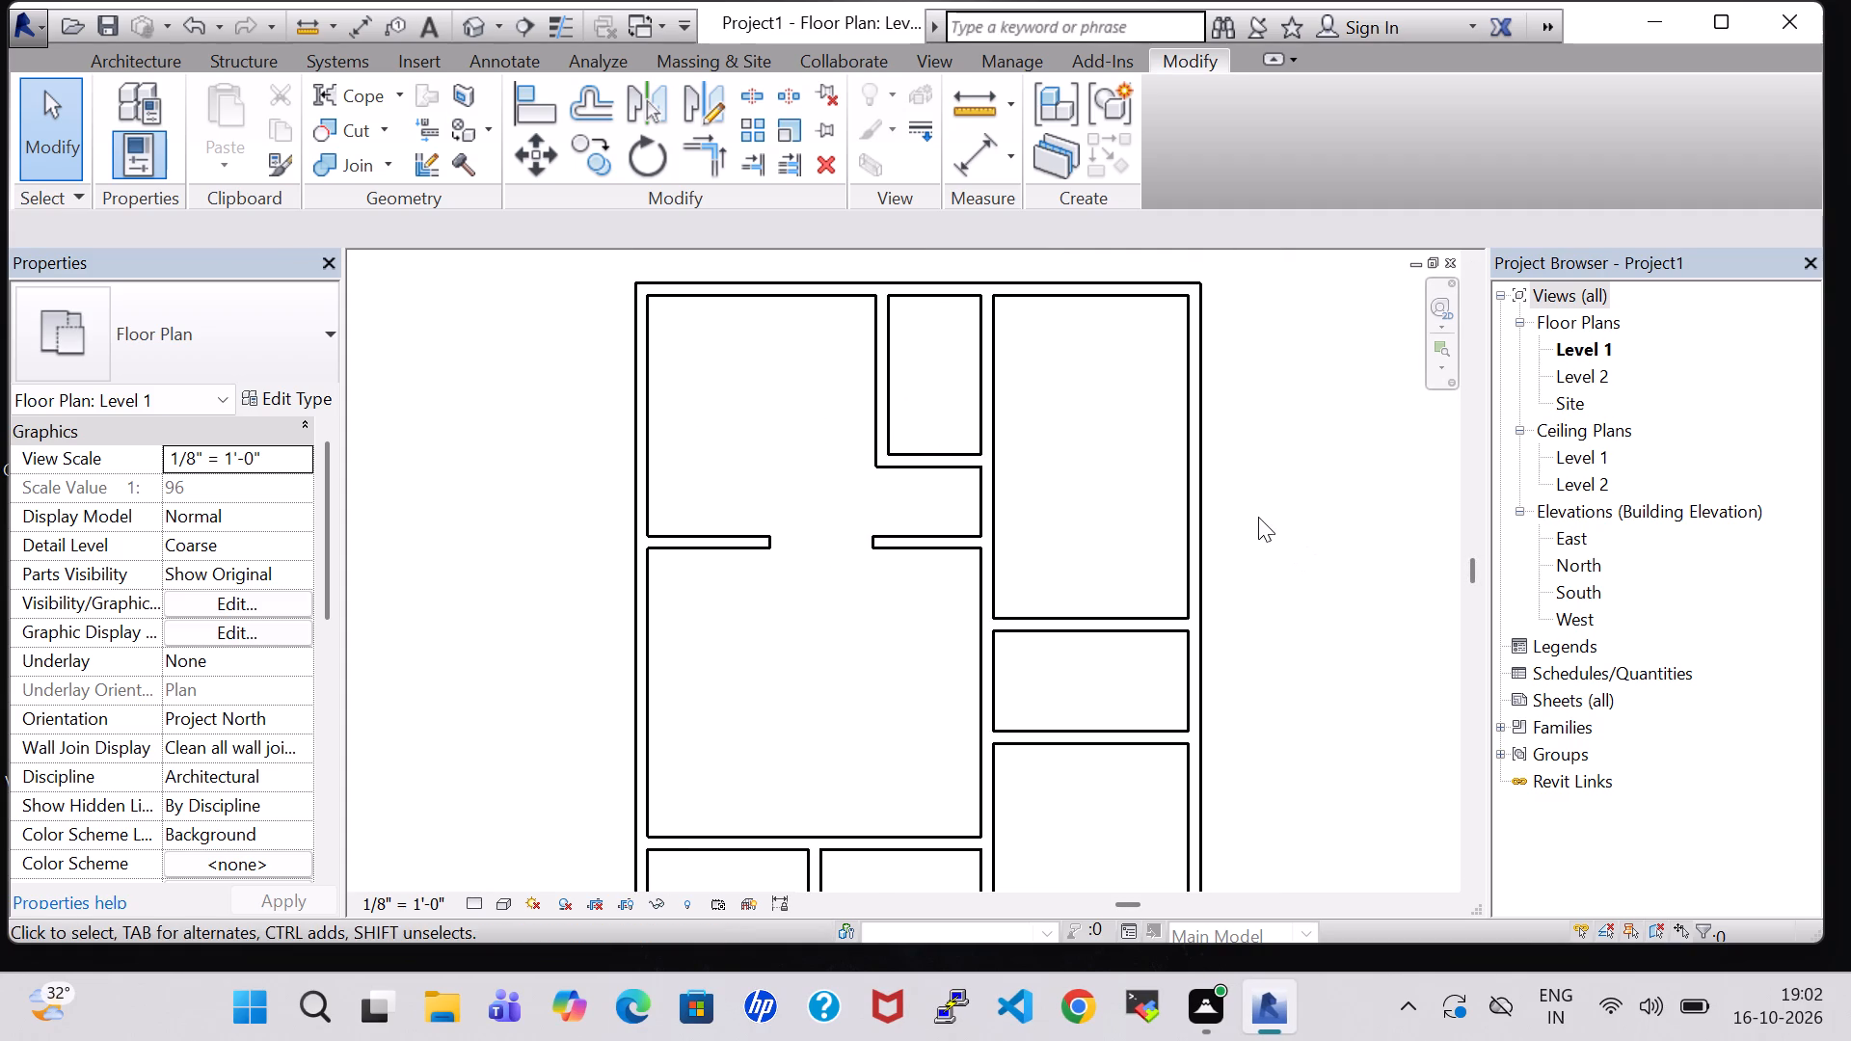
middle_drag(1282, 522, 1215, 494)
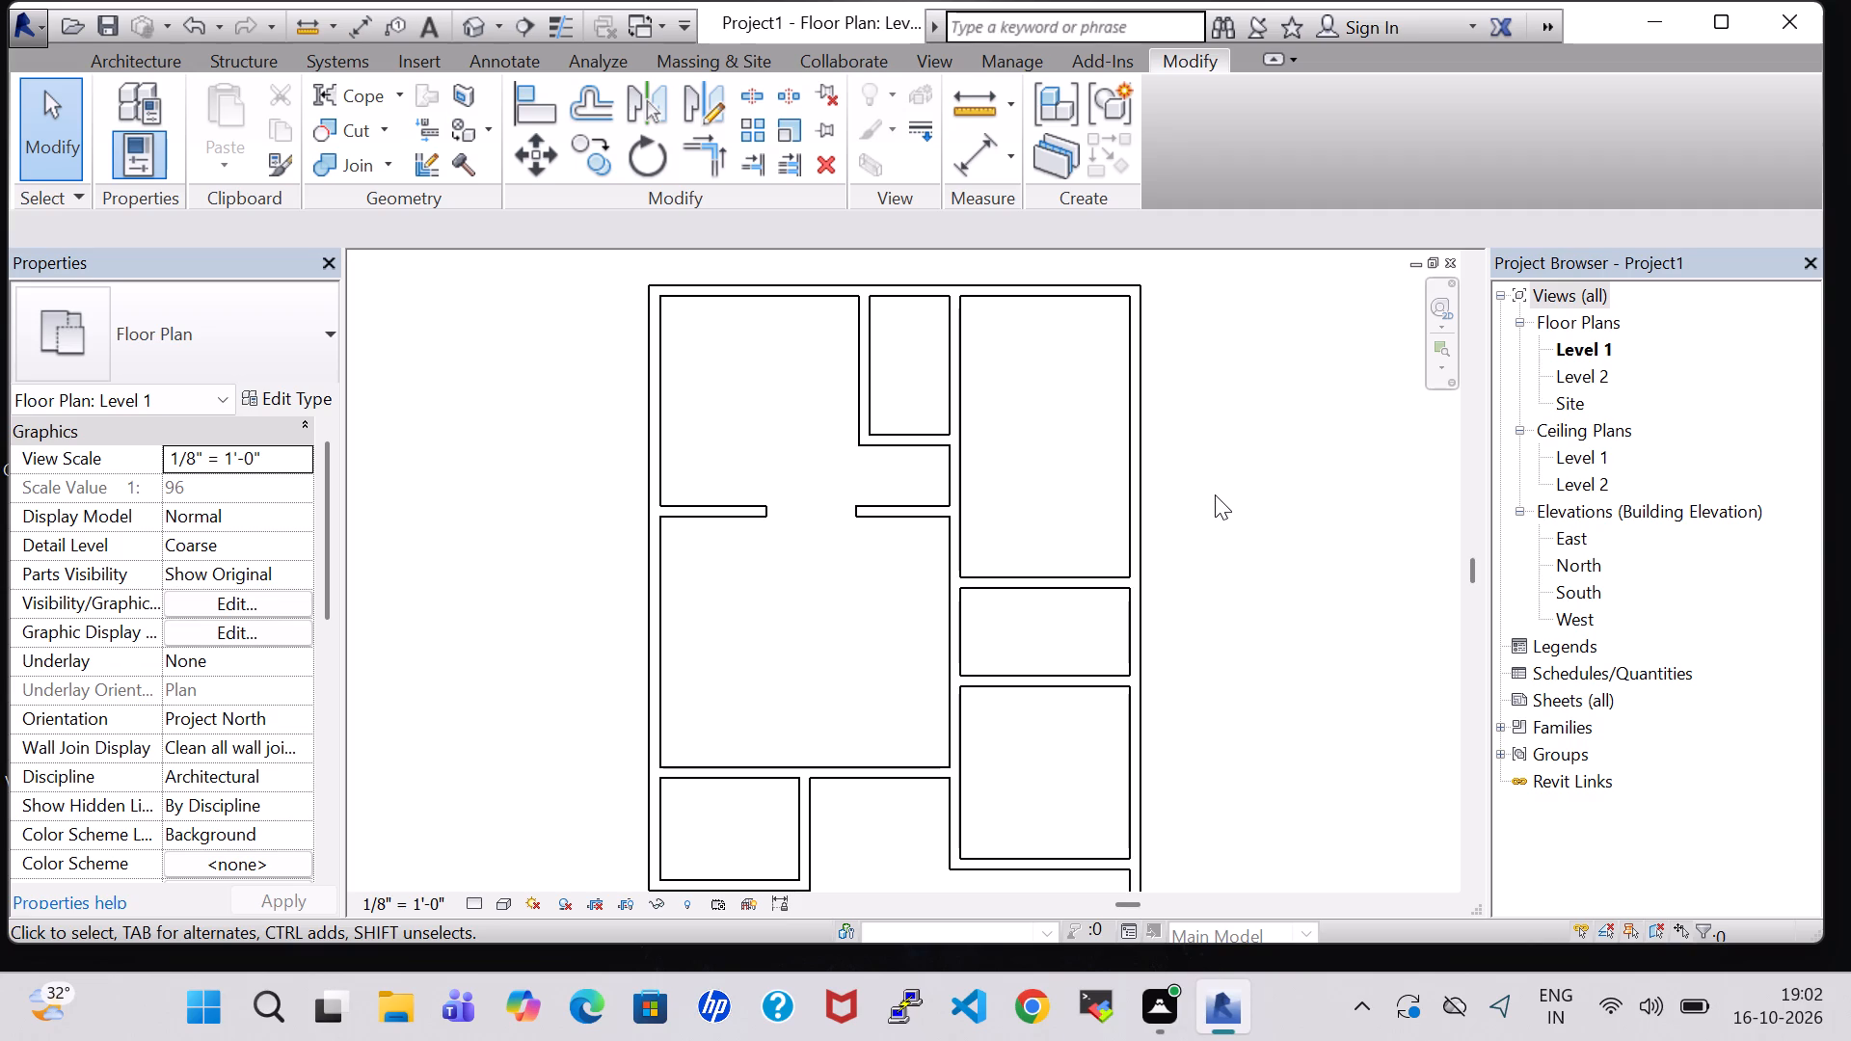
middle_drag(1215, 494, 1215, 409)
middle_click(1228, 443)
scroll(1228, 443, down, 2)
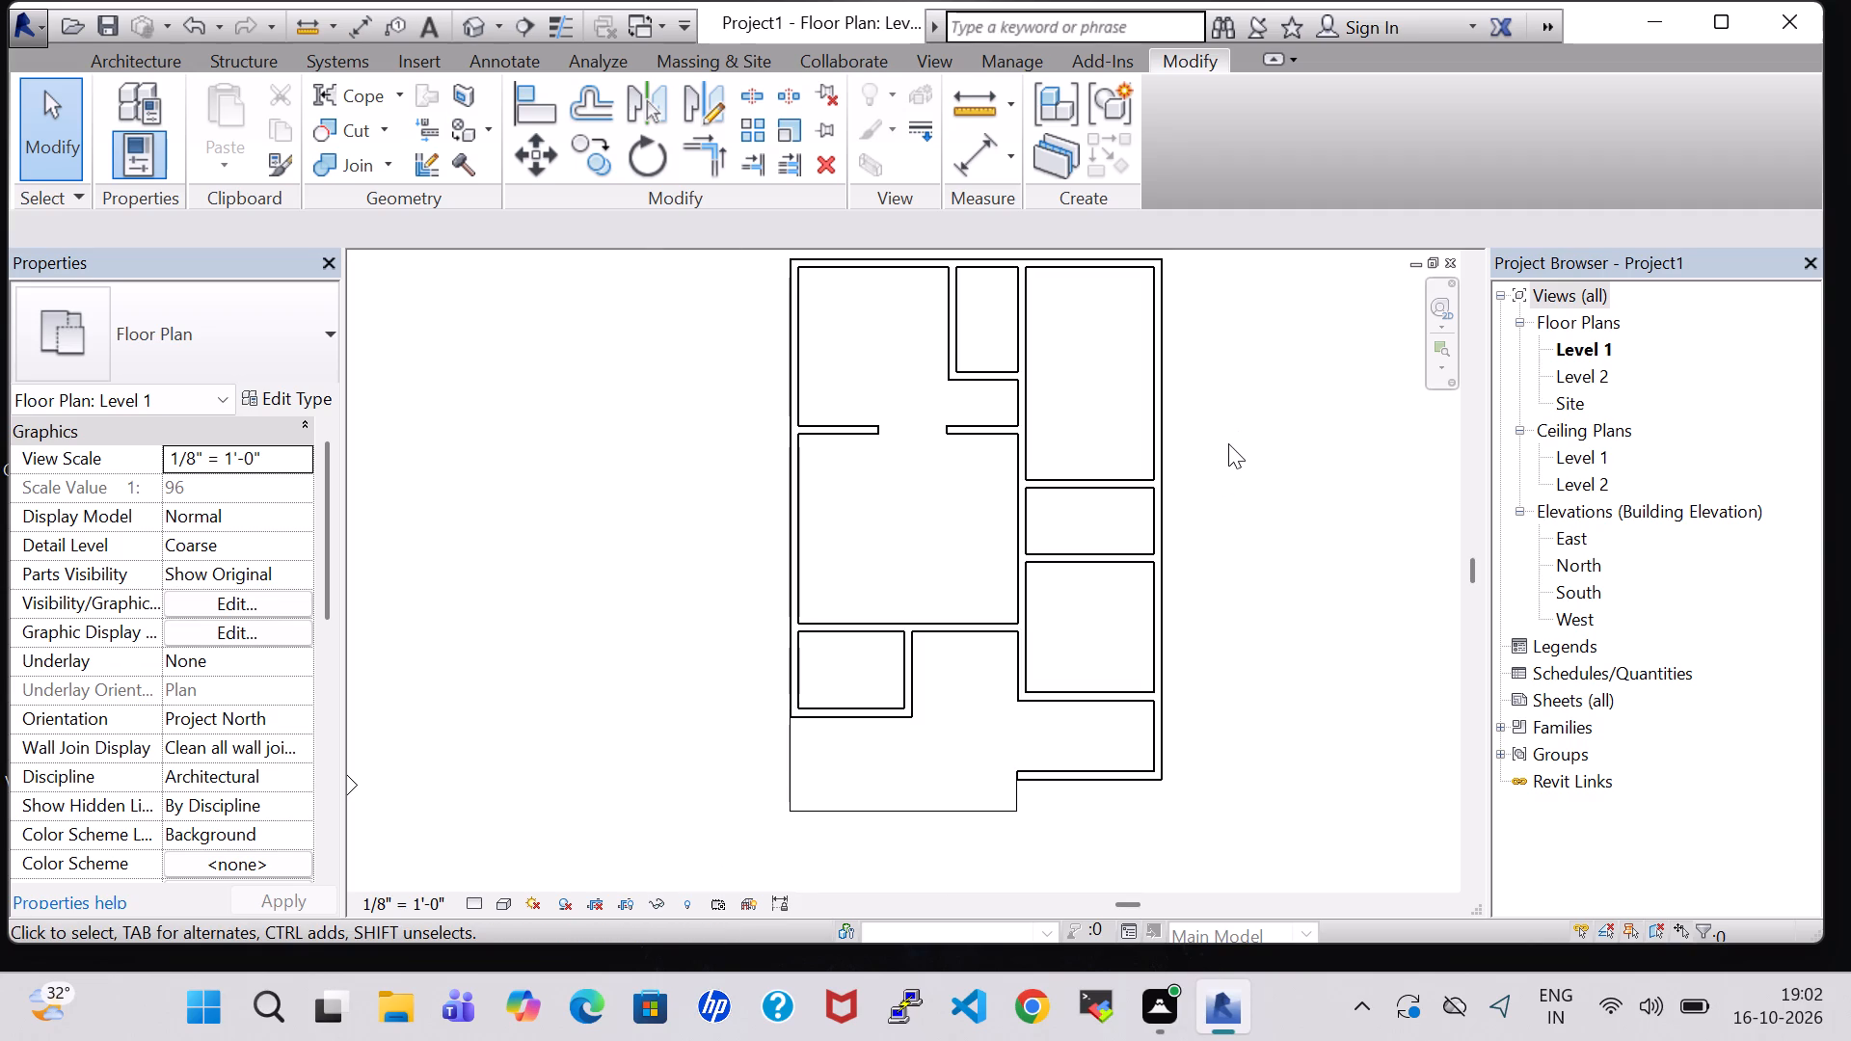
middle_drag(1228, 443, 1203, 447)
scroll(1228, 443, down, 1)
scroll(879, 369, up, 8)
middle_drag(1040, 517, 1091, 407)
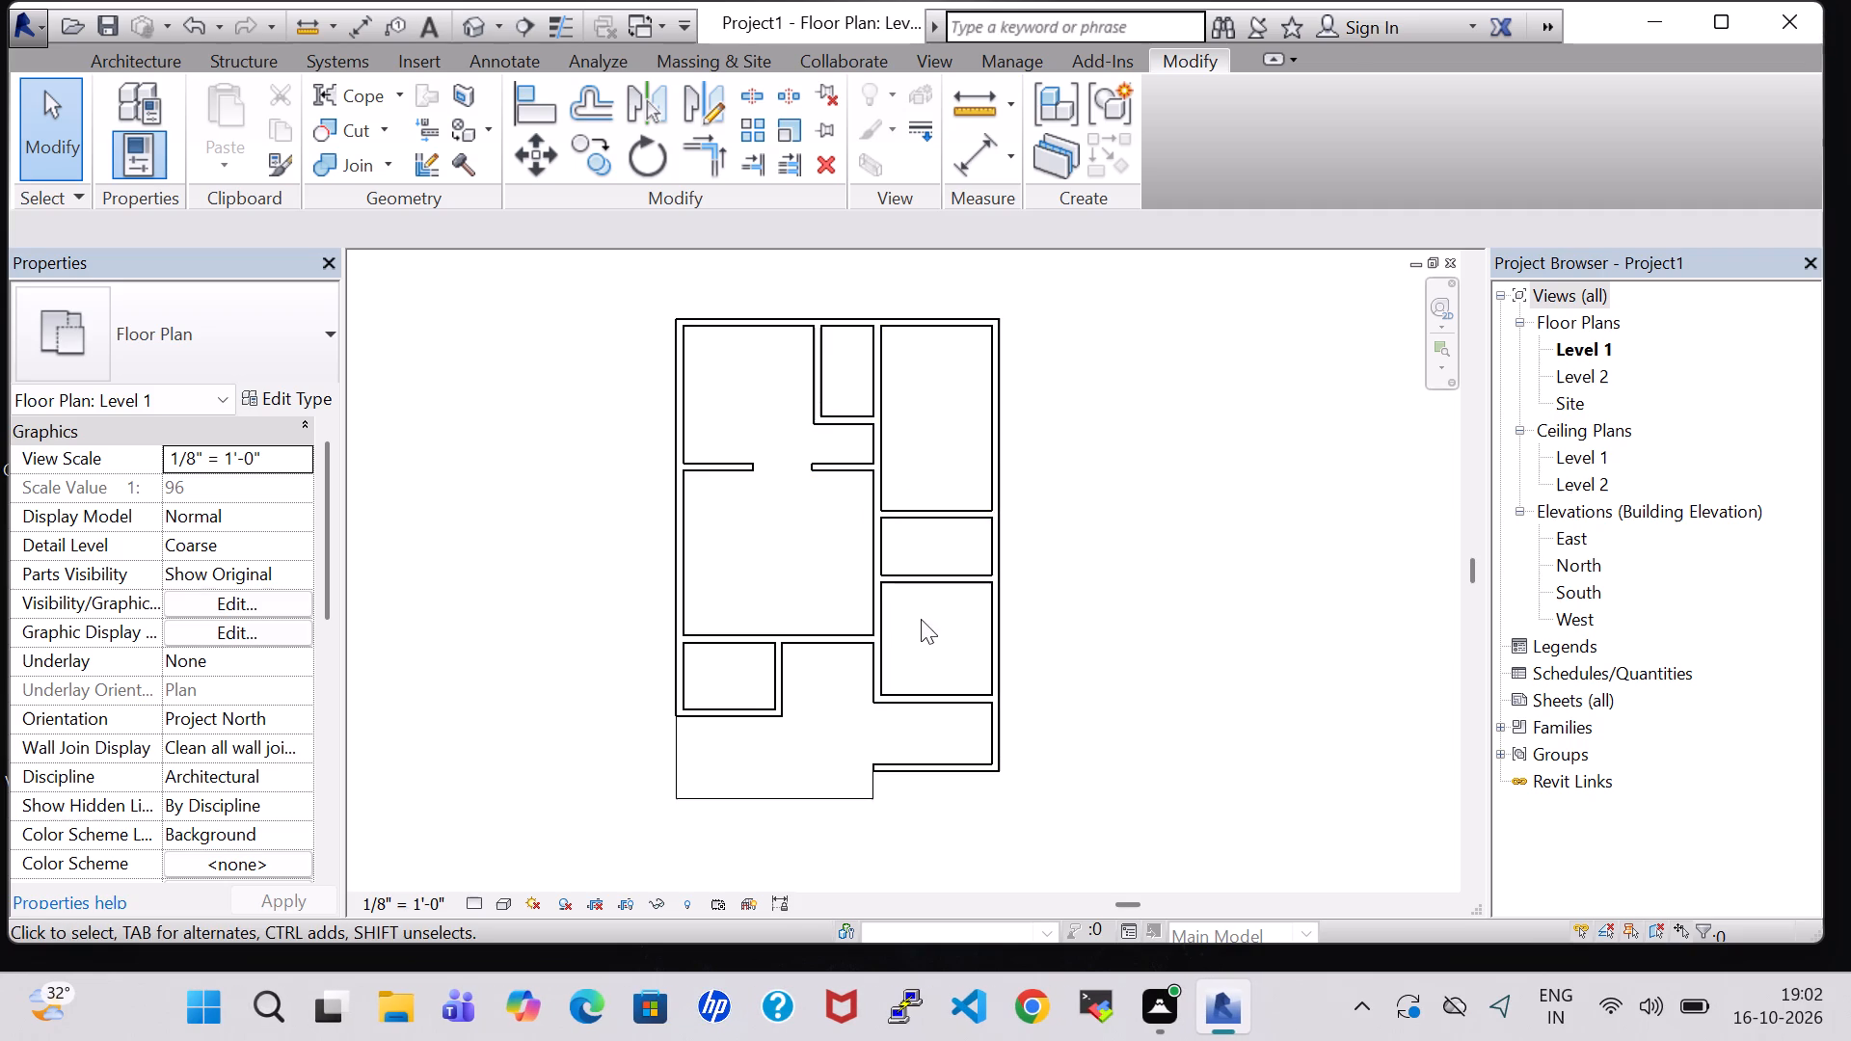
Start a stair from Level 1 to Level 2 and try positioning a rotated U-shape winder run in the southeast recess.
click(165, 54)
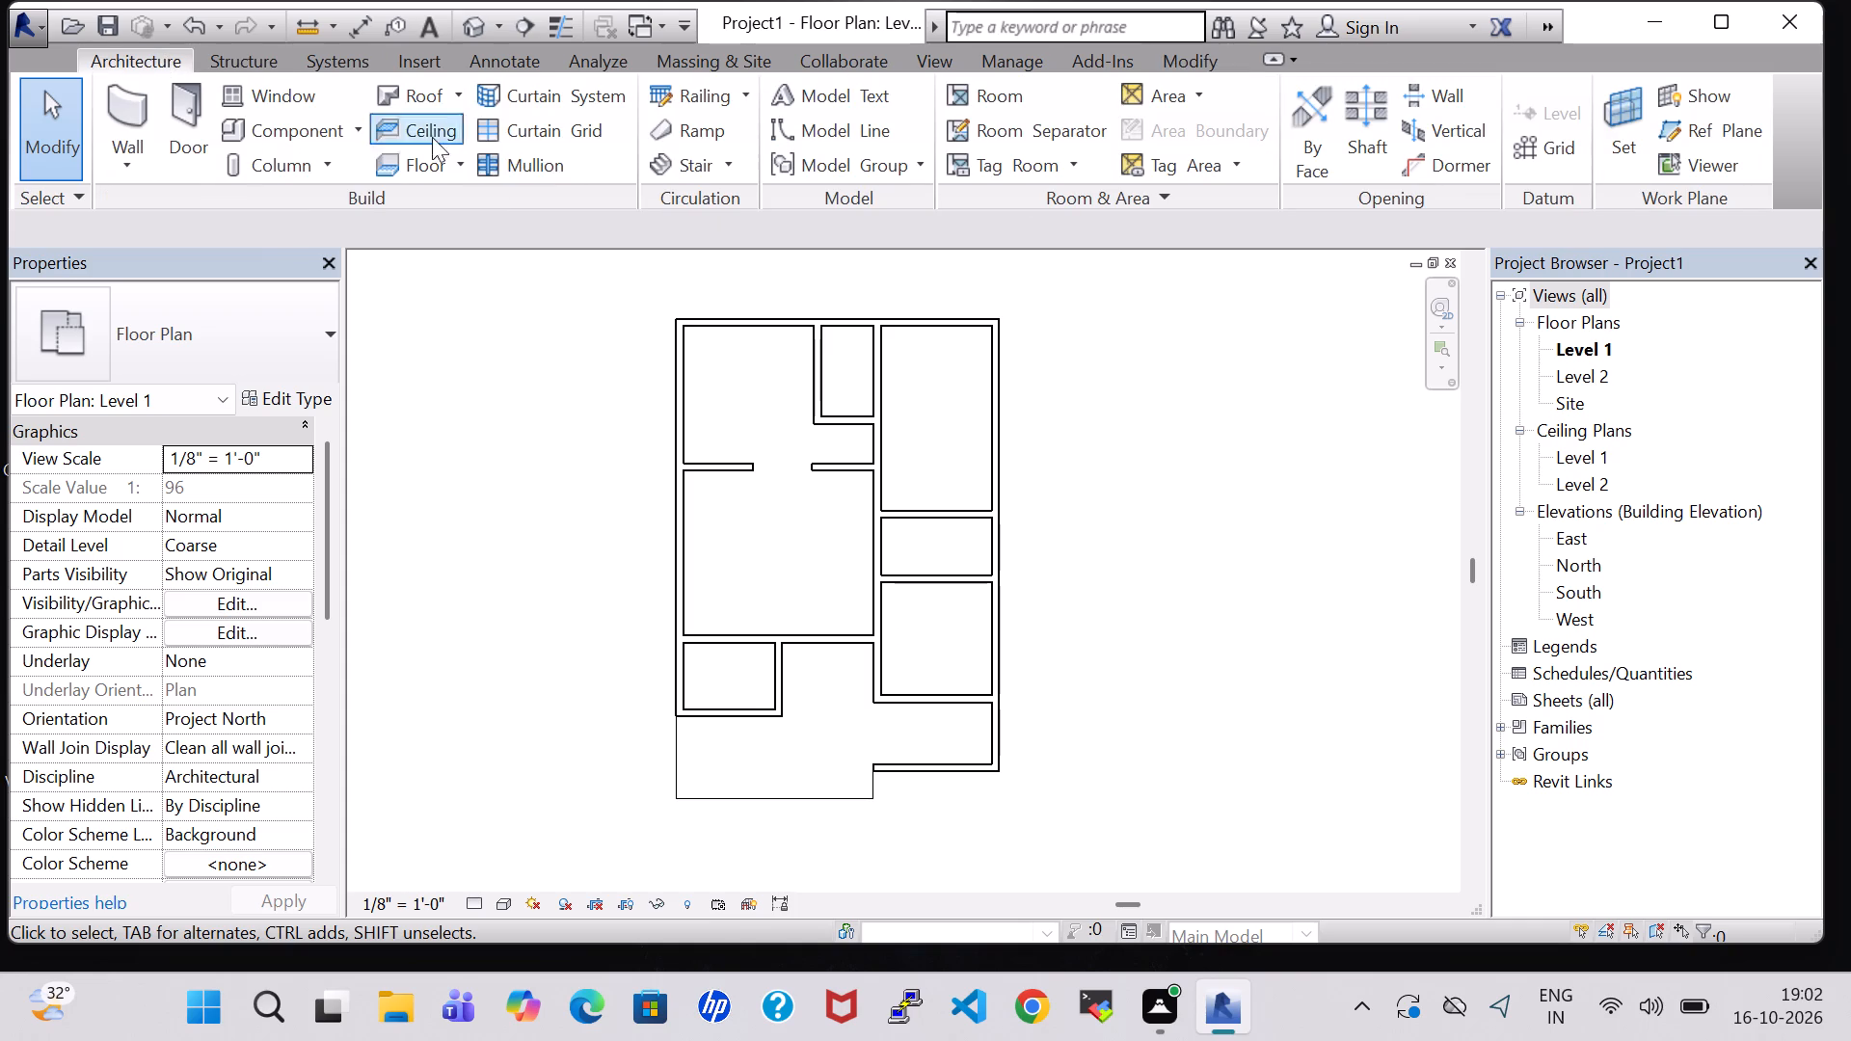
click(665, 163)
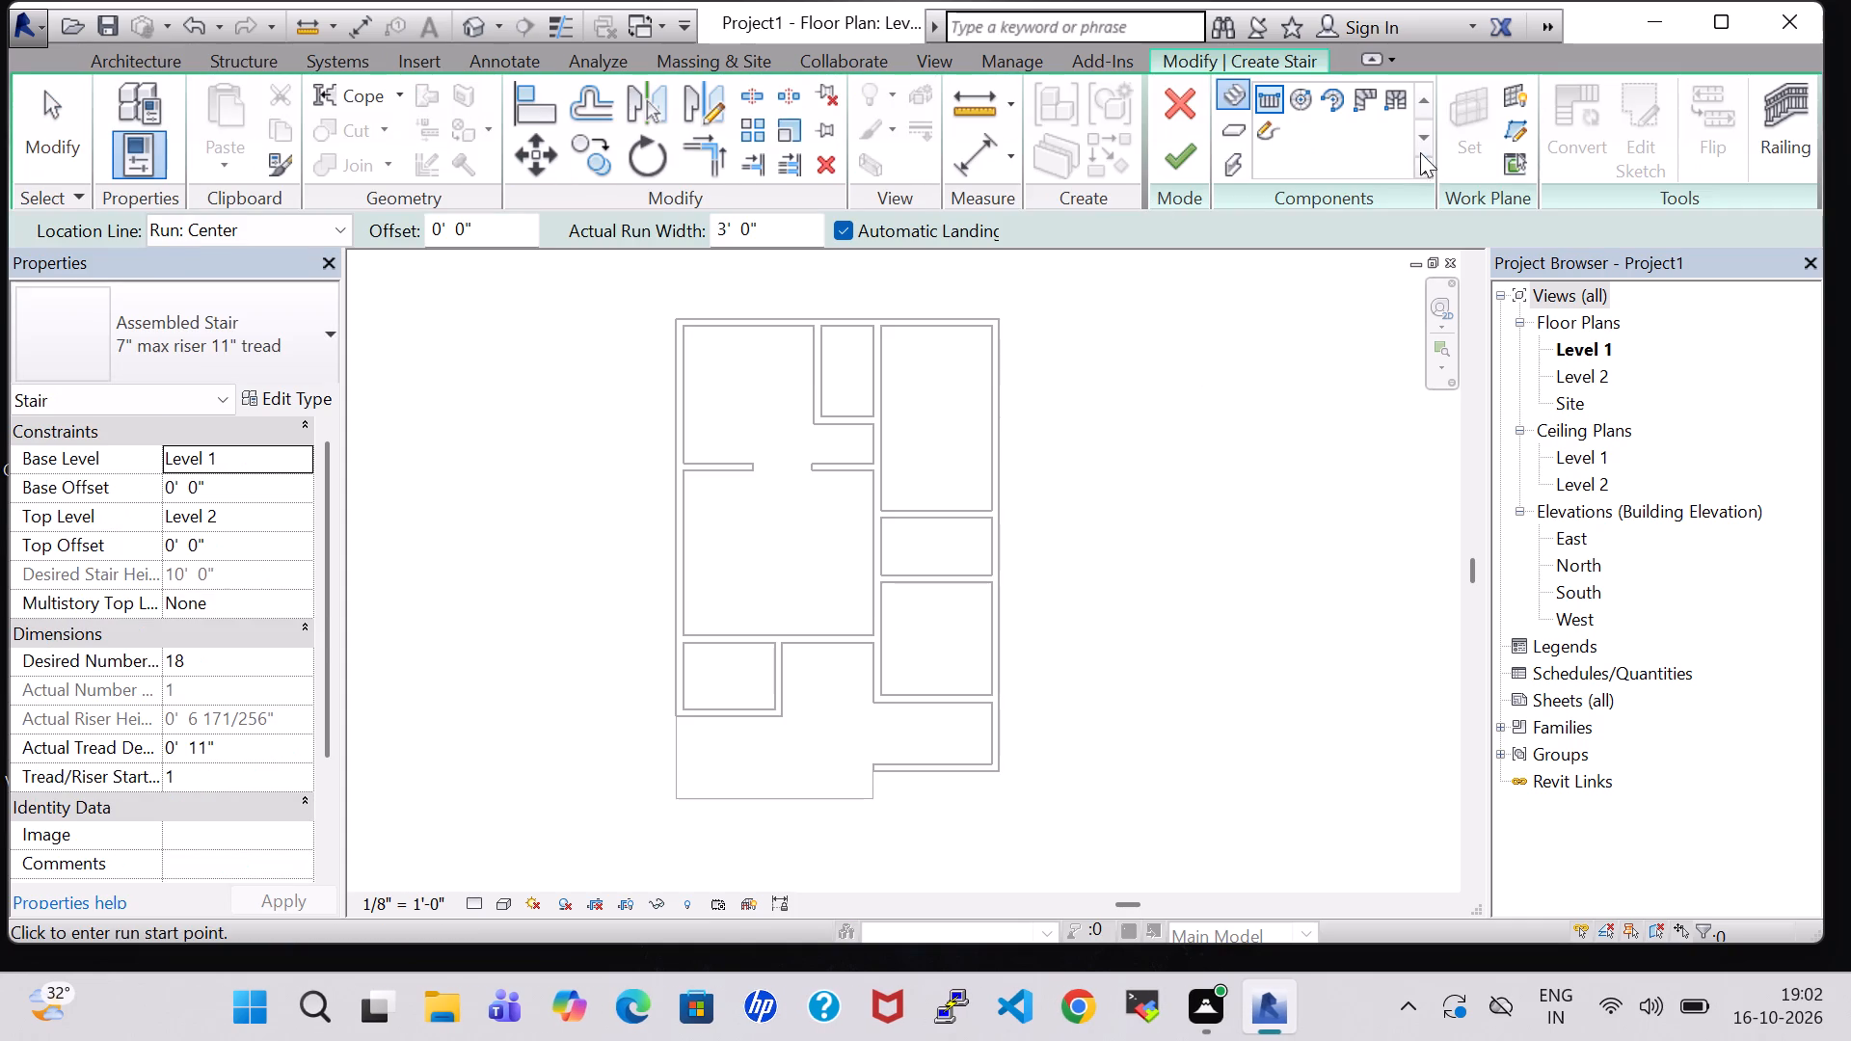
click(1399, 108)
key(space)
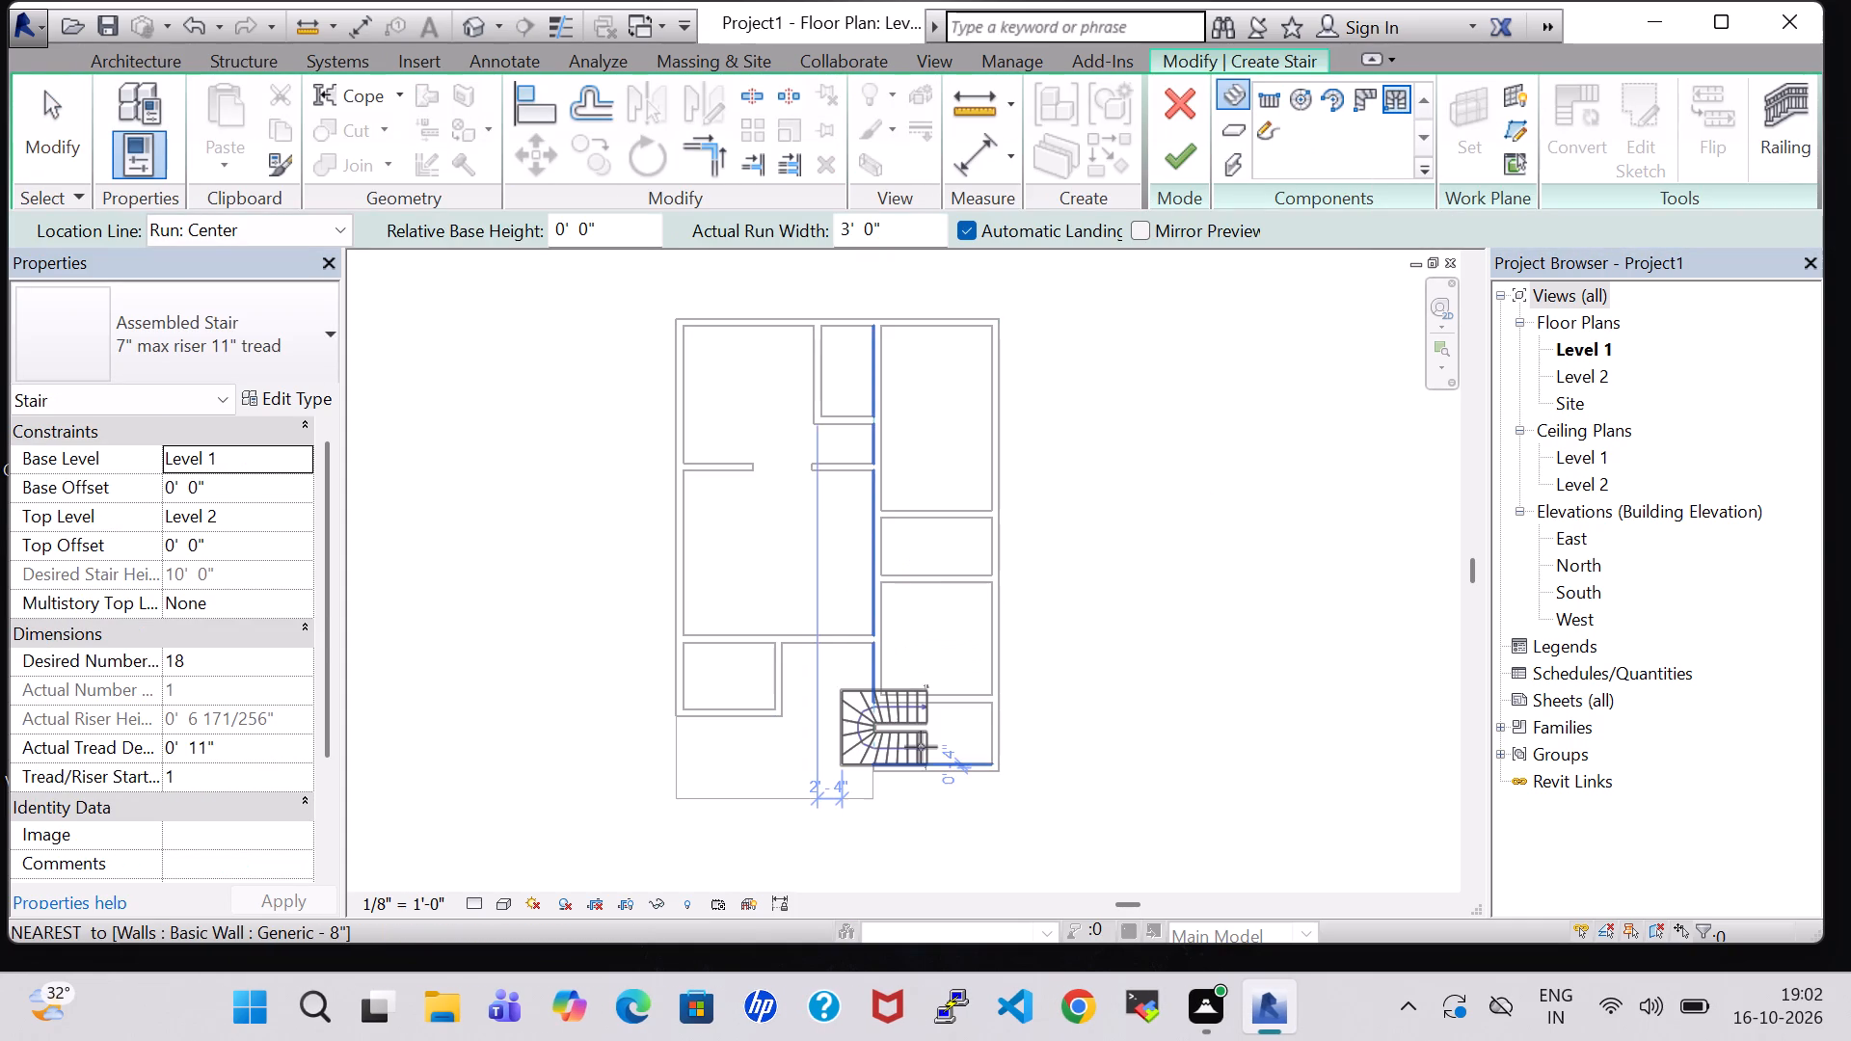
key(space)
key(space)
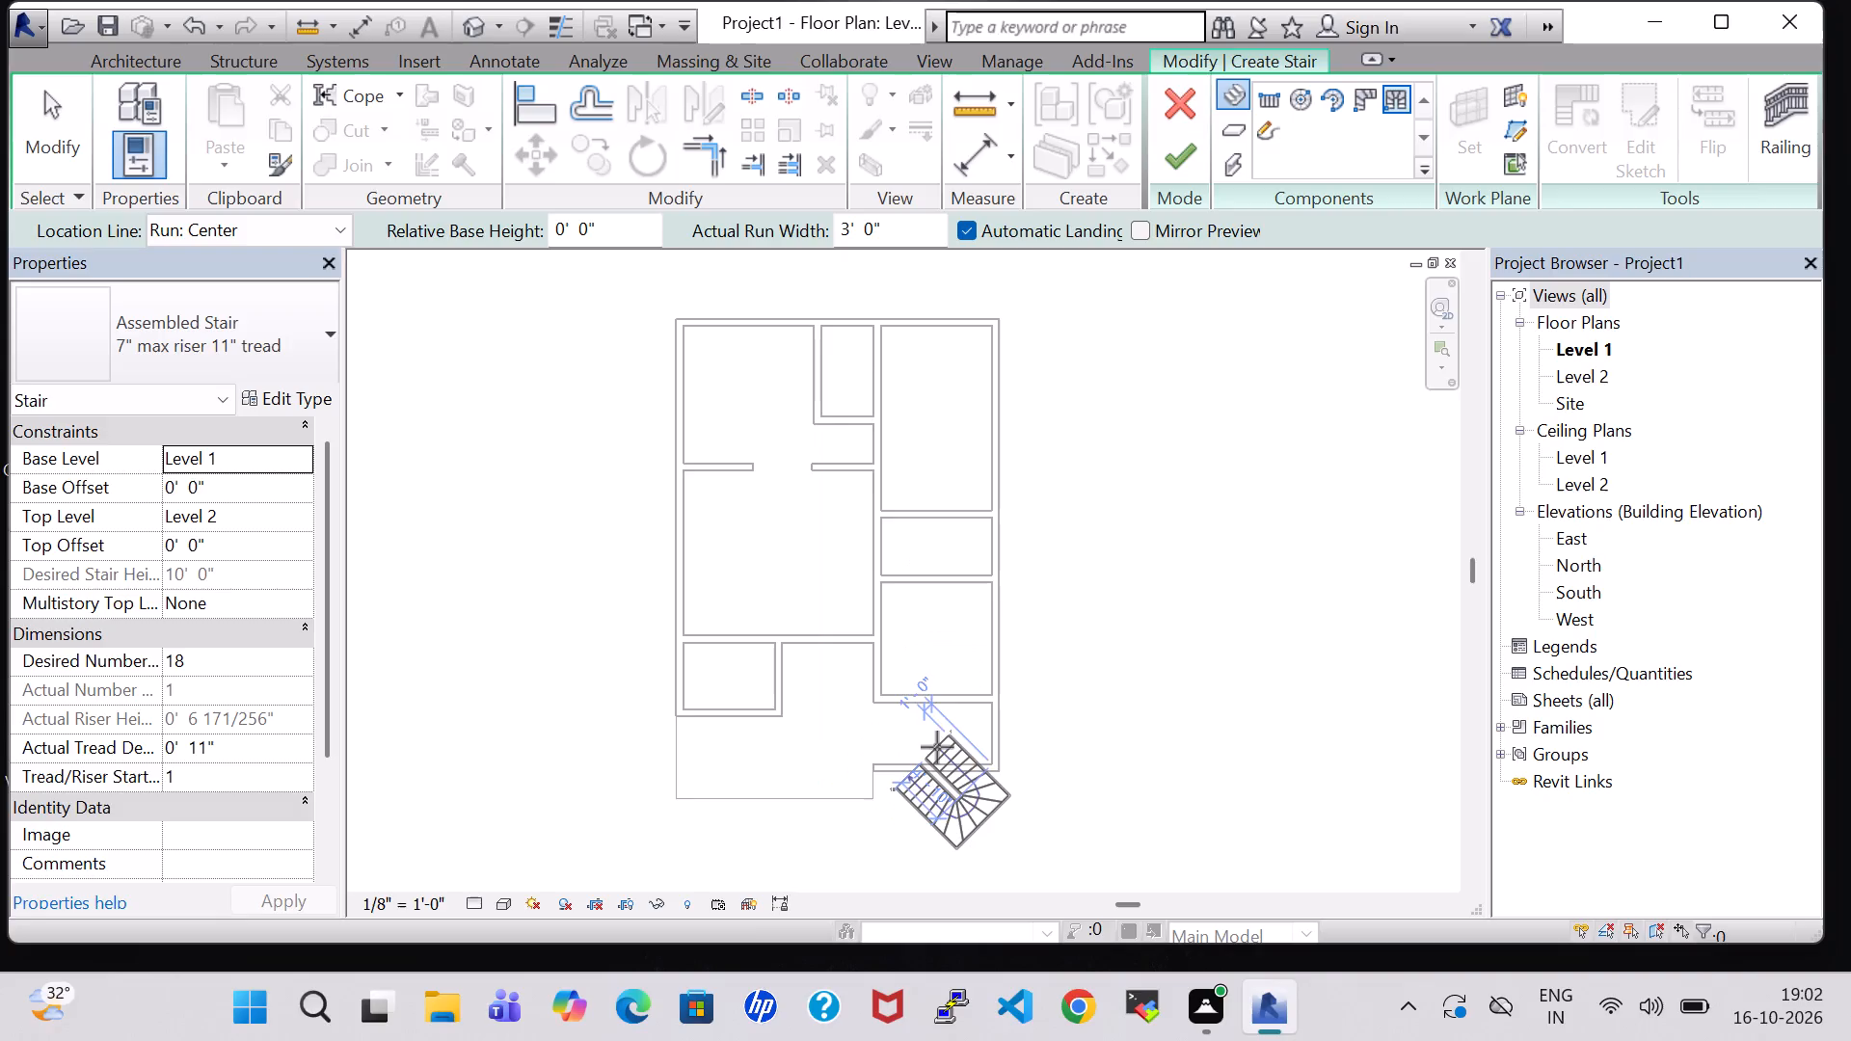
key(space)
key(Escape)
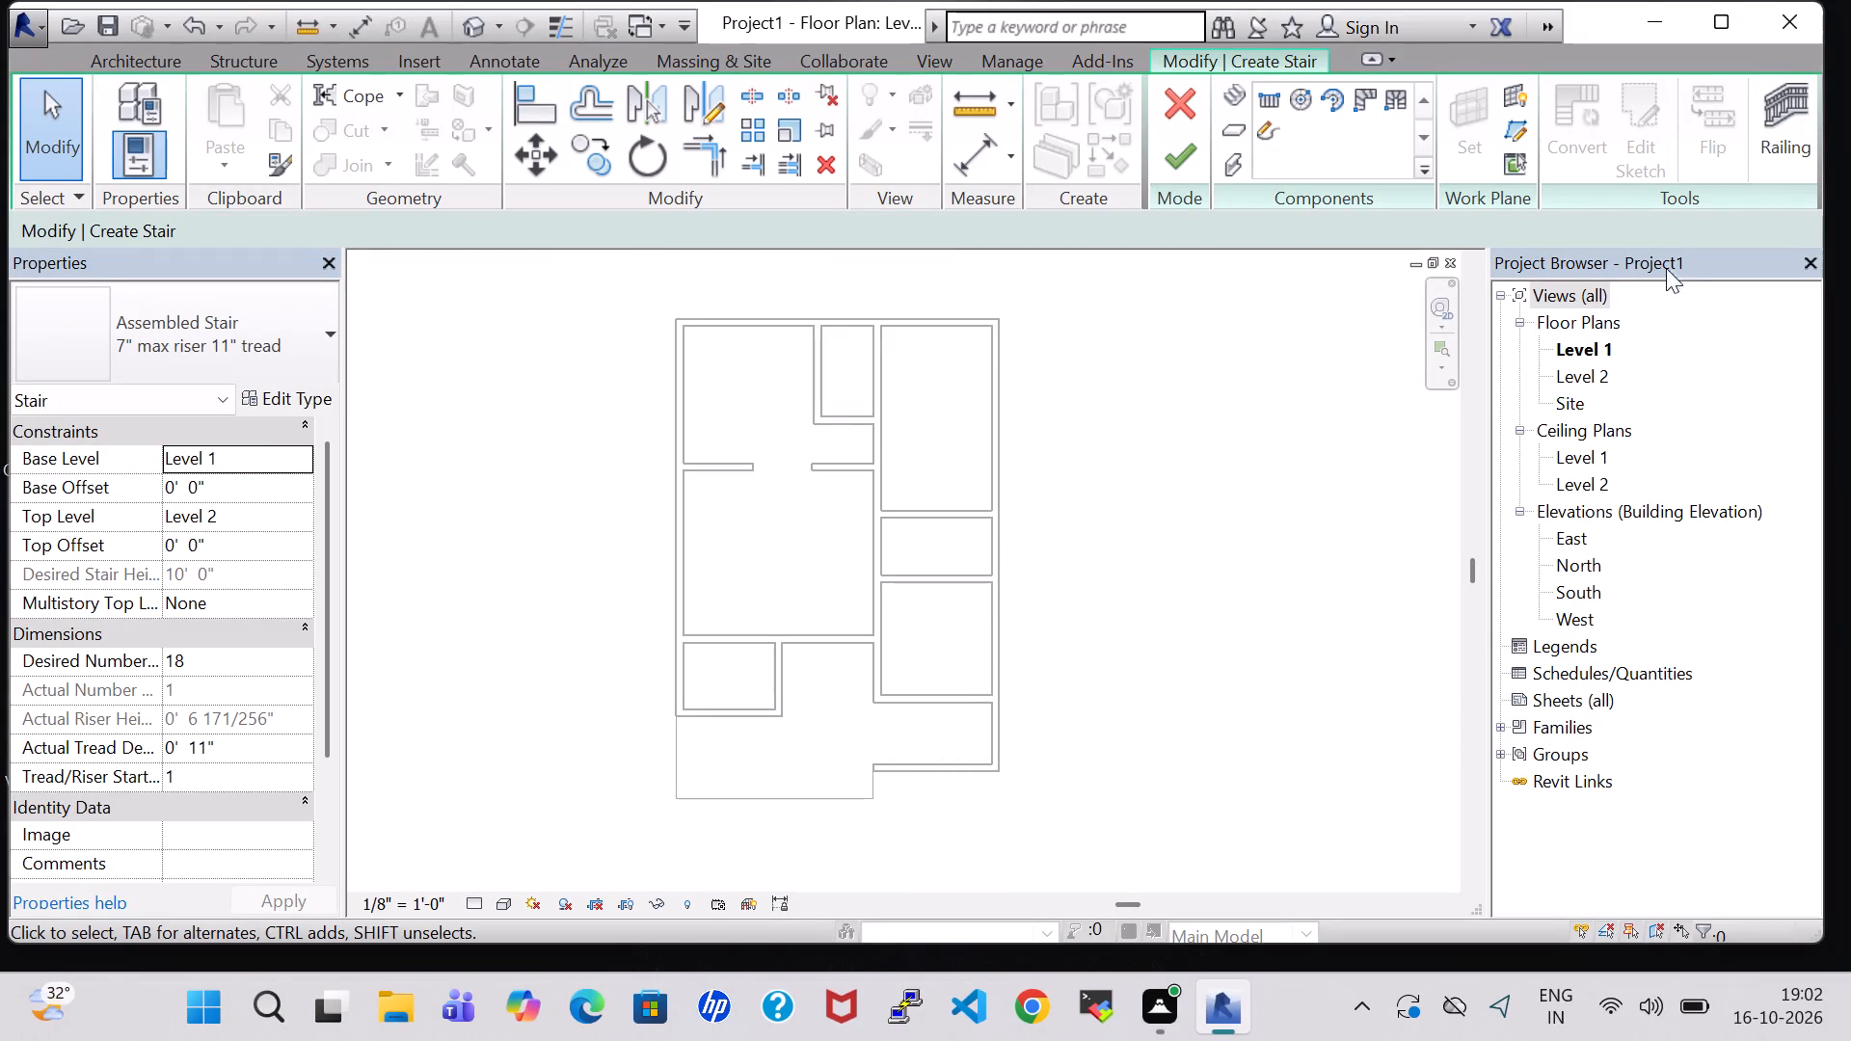
Draw and finish a U-shaped stair in the southeast recess: two parallel 3'-0" wide straight runs of about 7'-4", joined by an automatic landing.
click(1268, 96)
scroll(899, 804, up, 5)
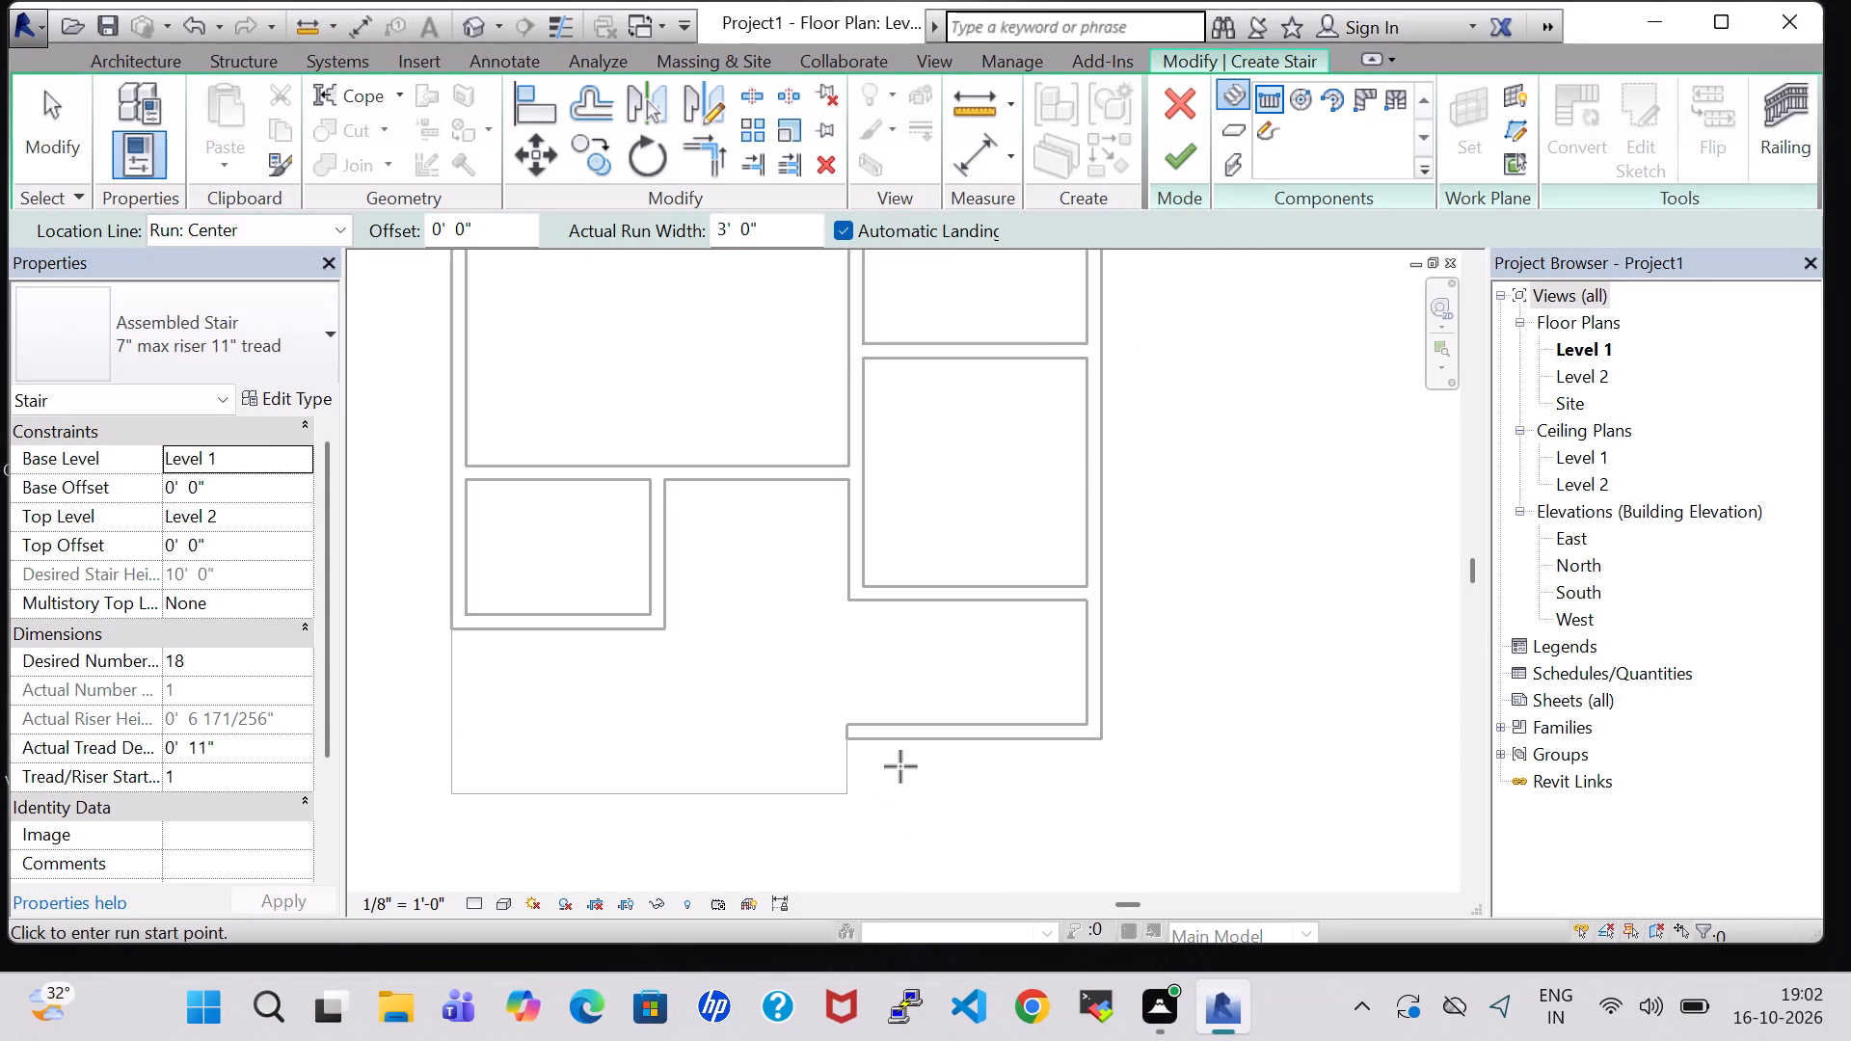
click(865, 662)
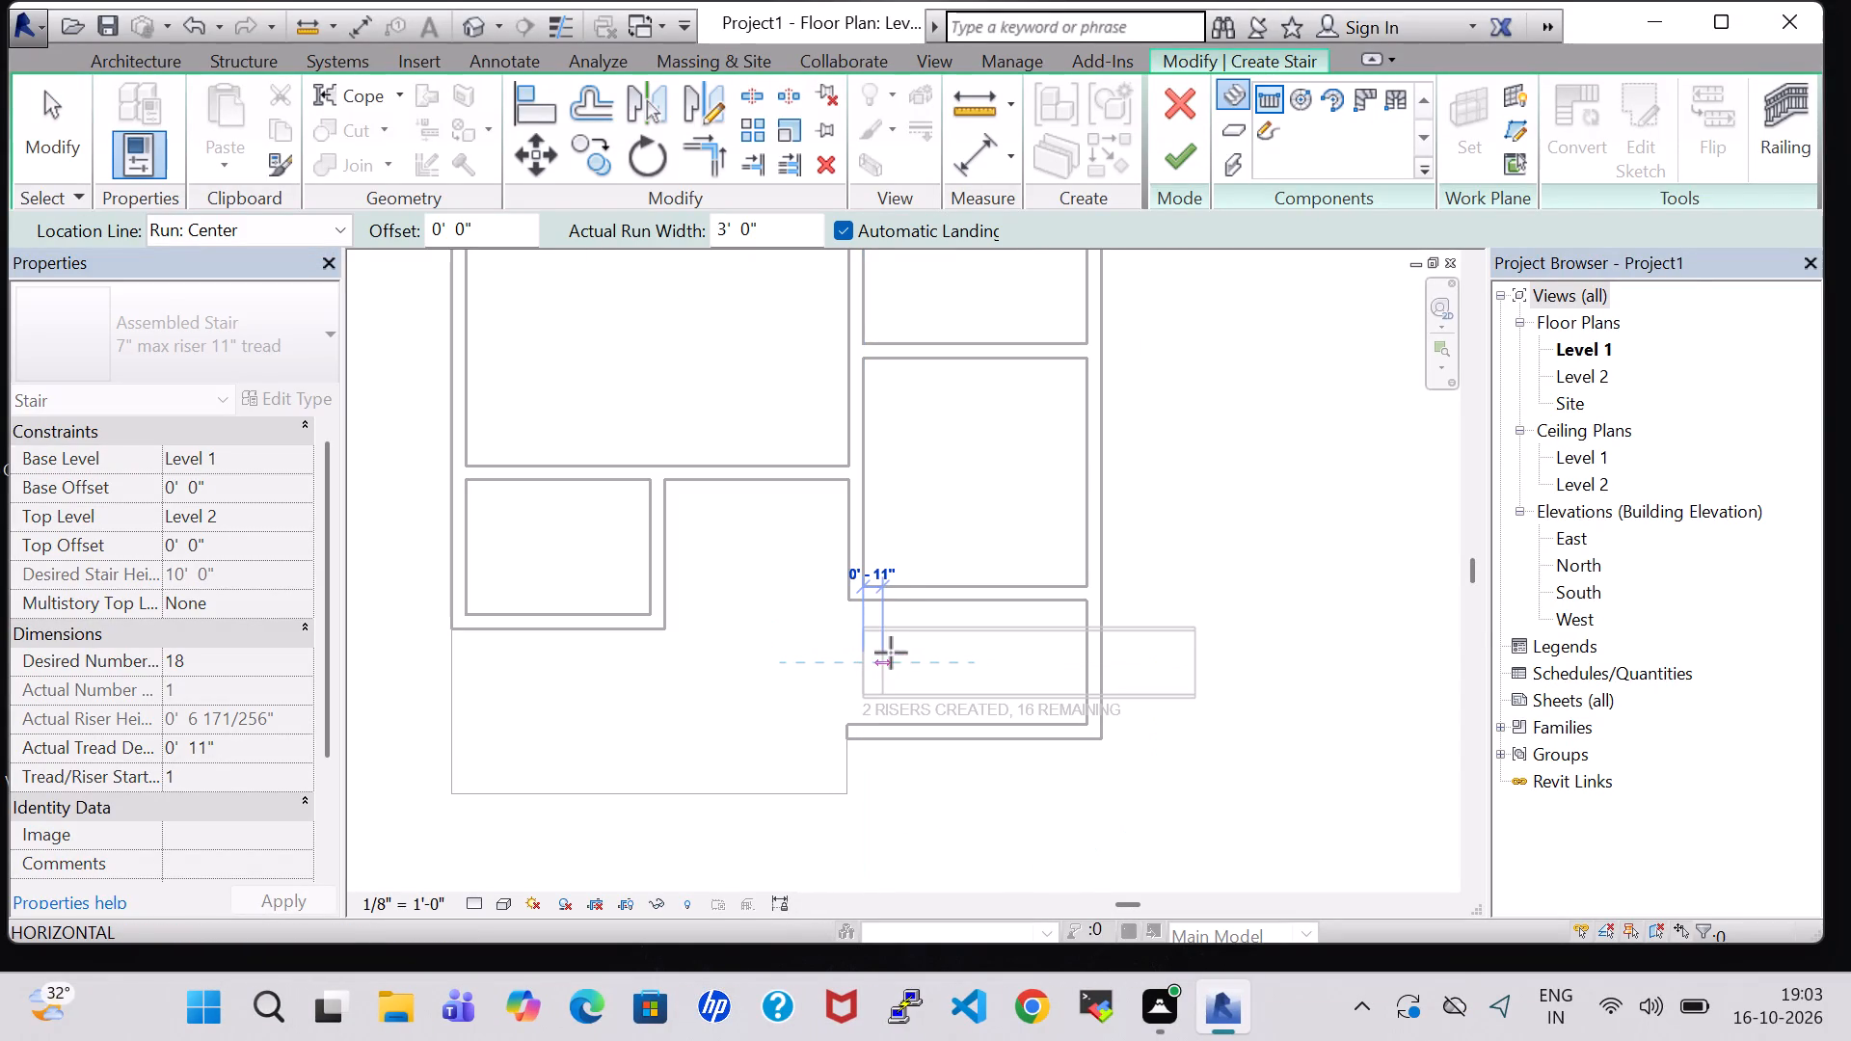
key(Escape)
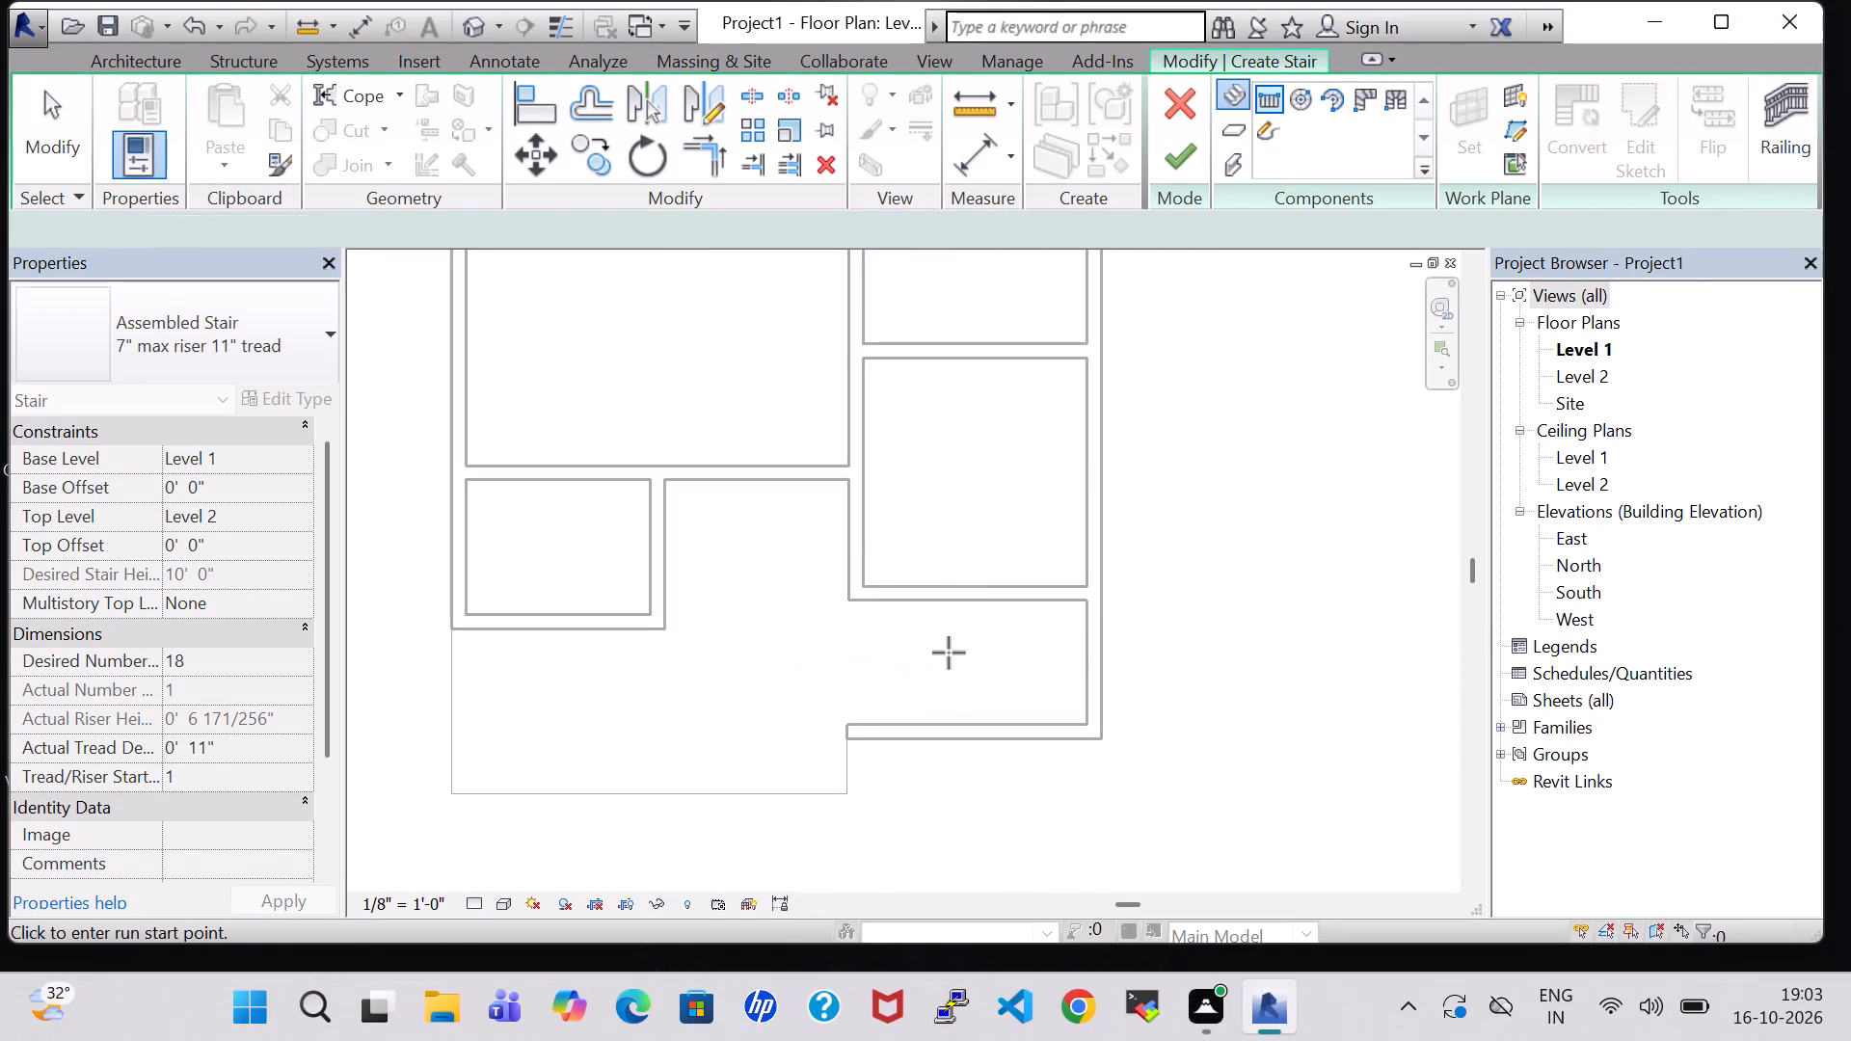
click(872, 635)
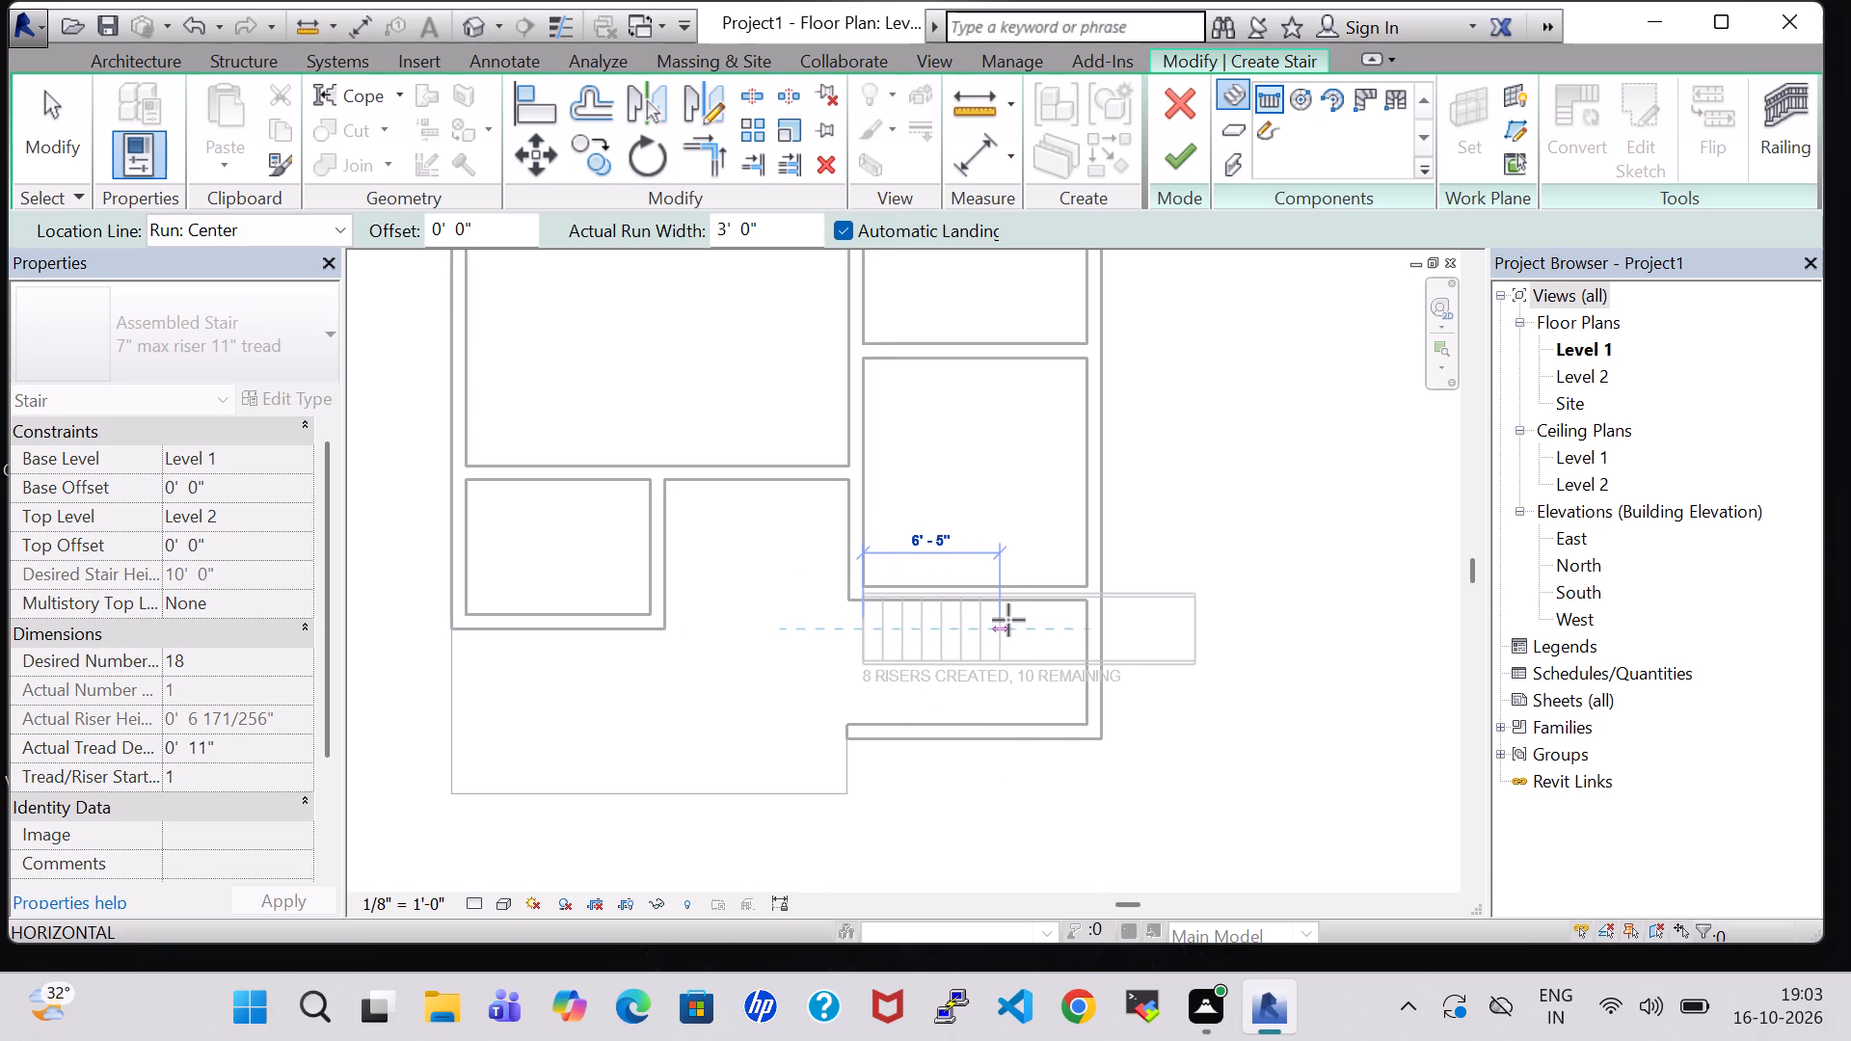
click(1023, 621)
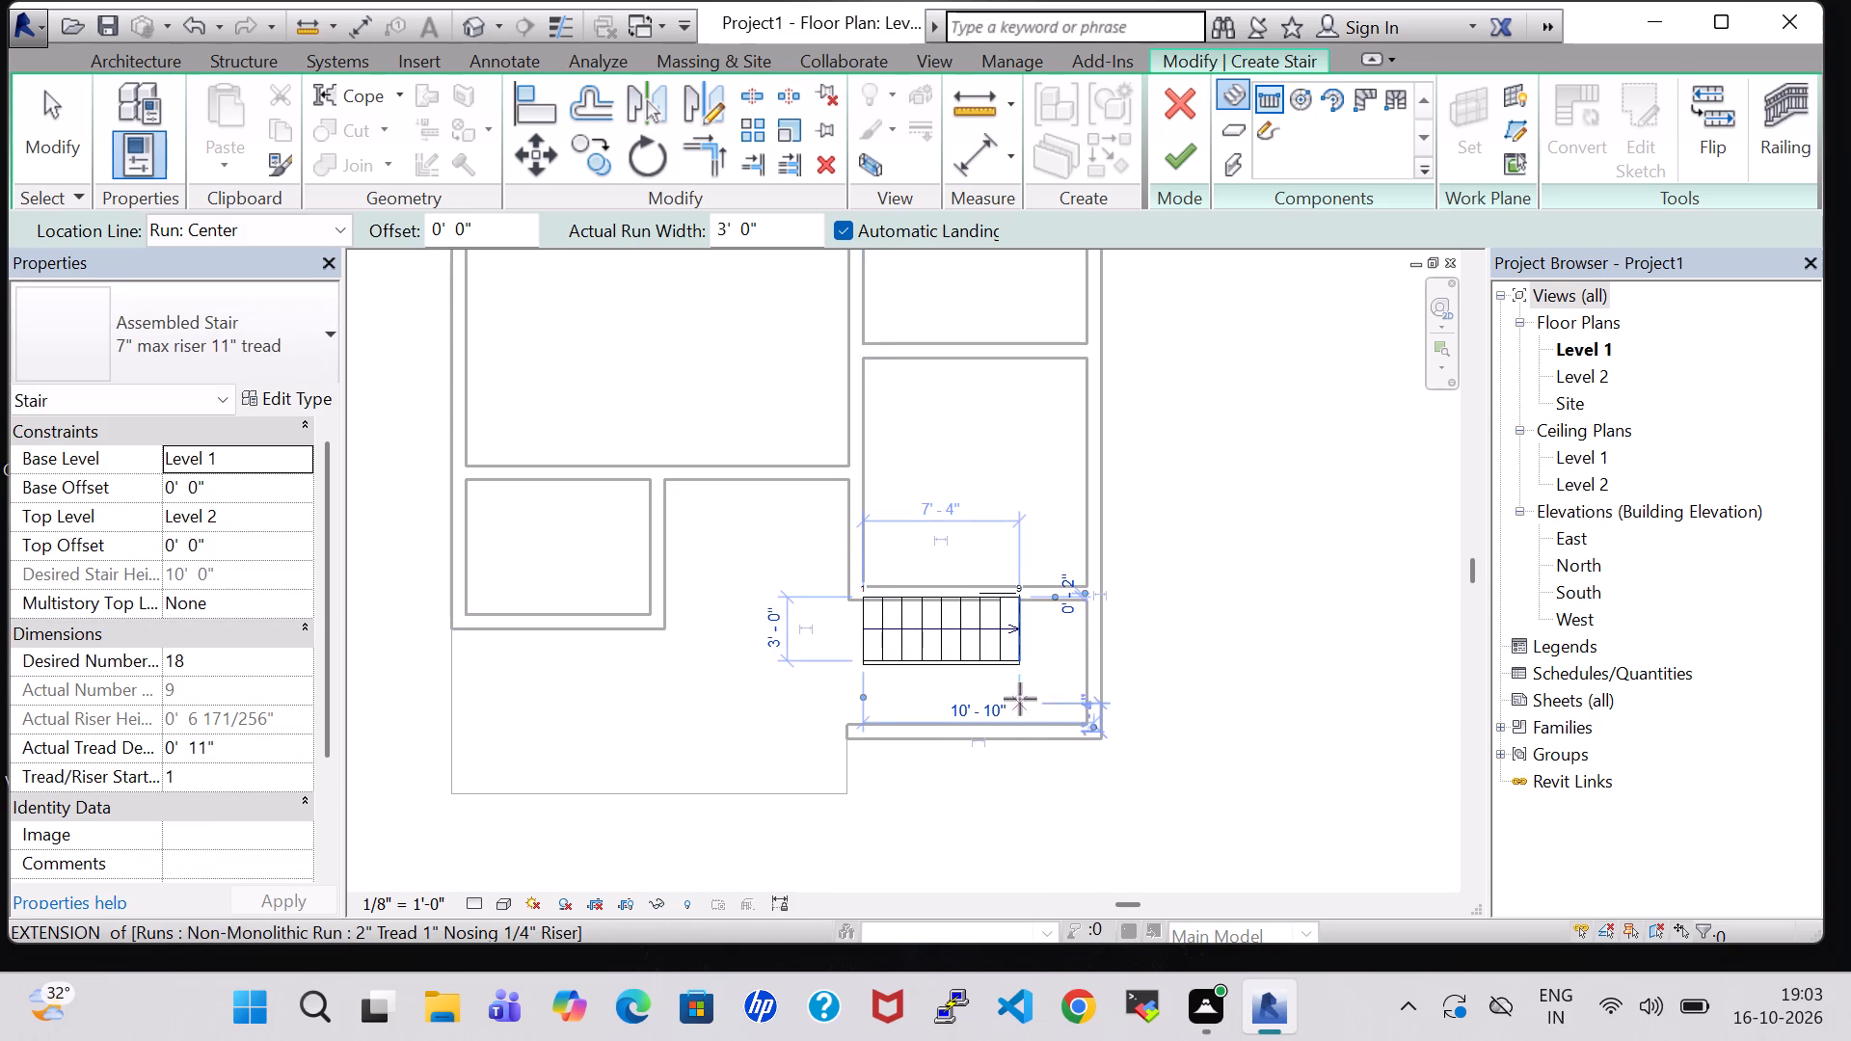
click(1020, 693)
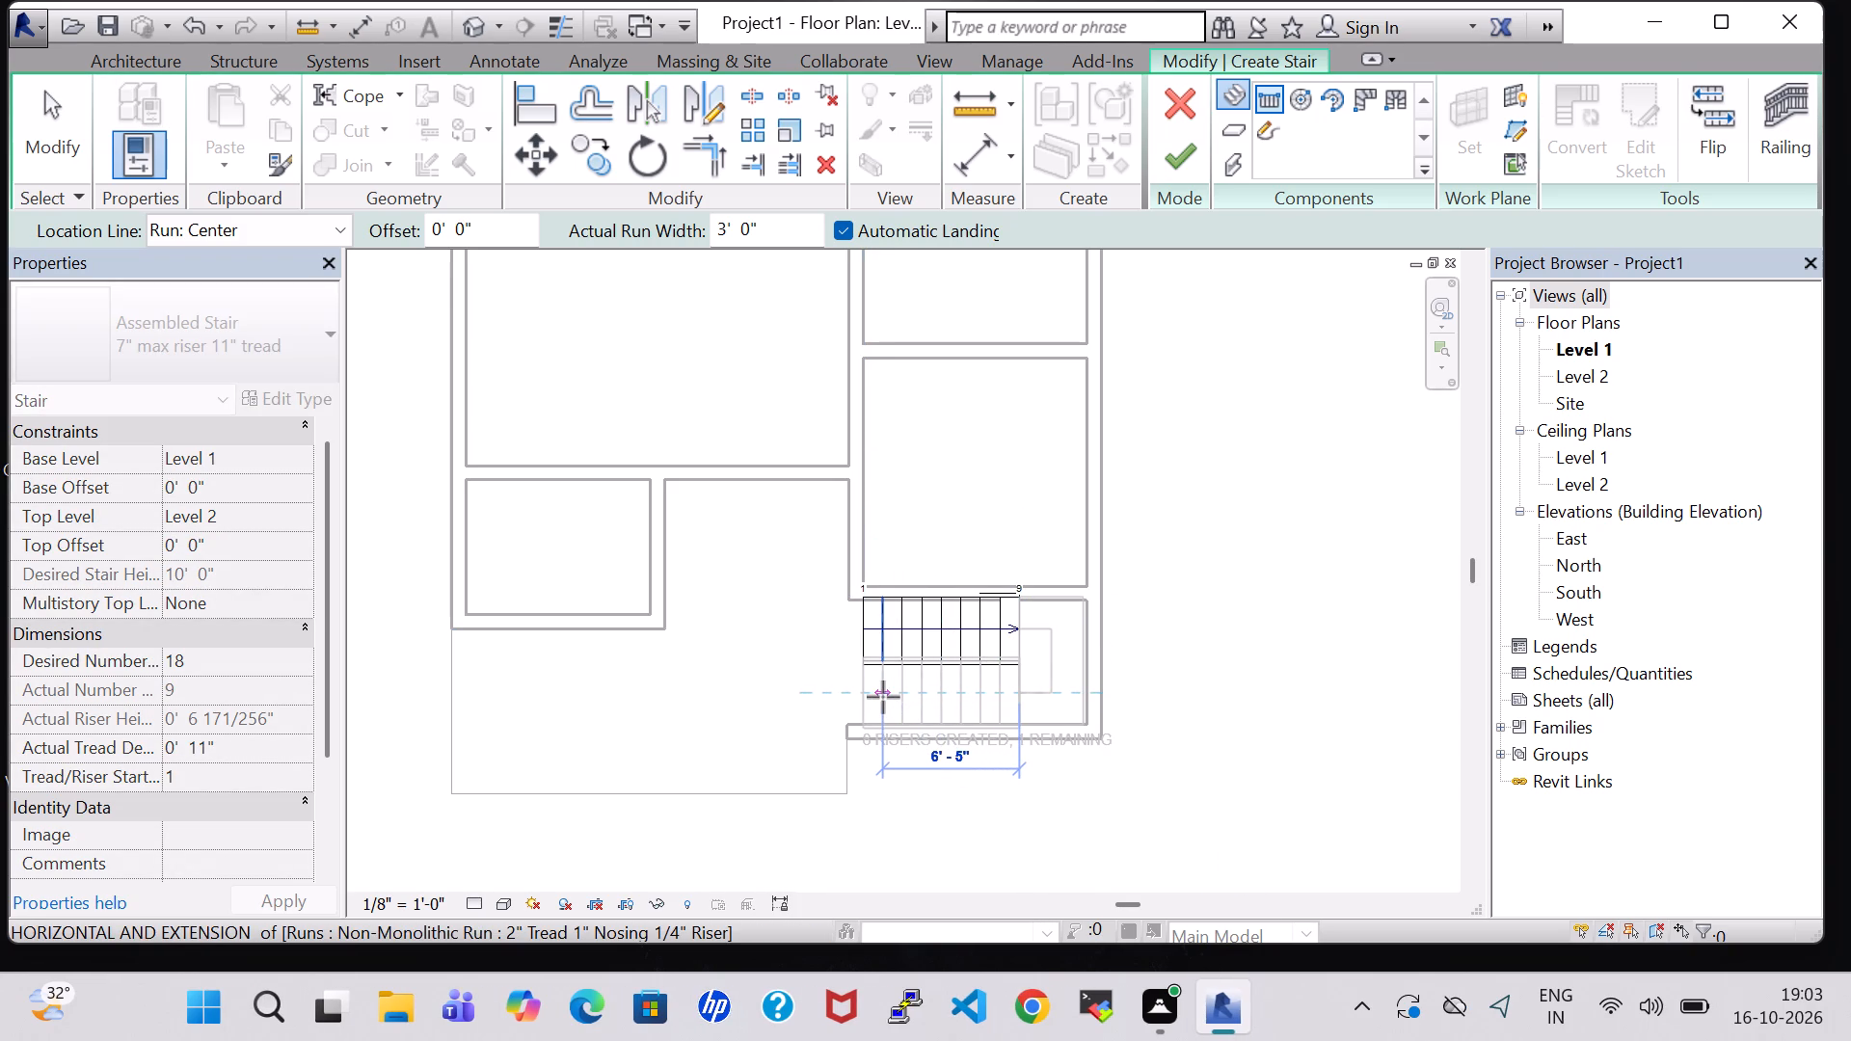
click(870, 696)
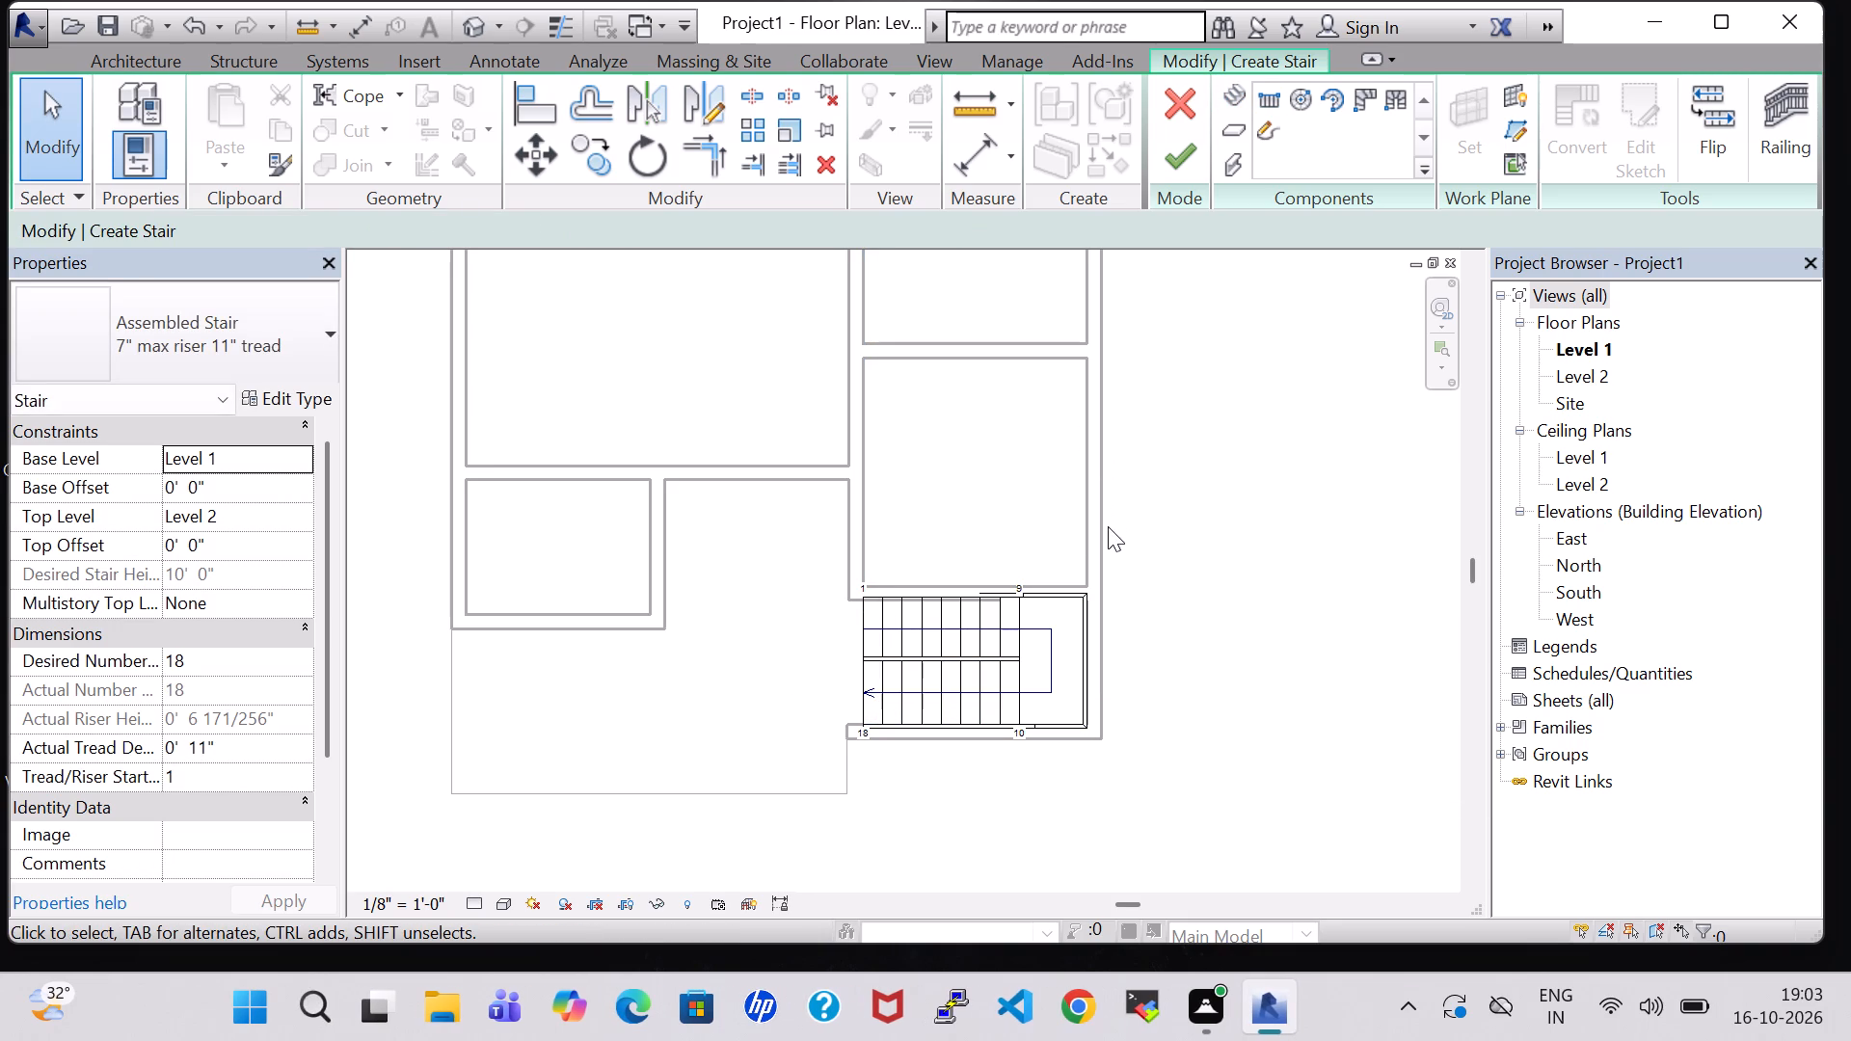
click(1190, 164)
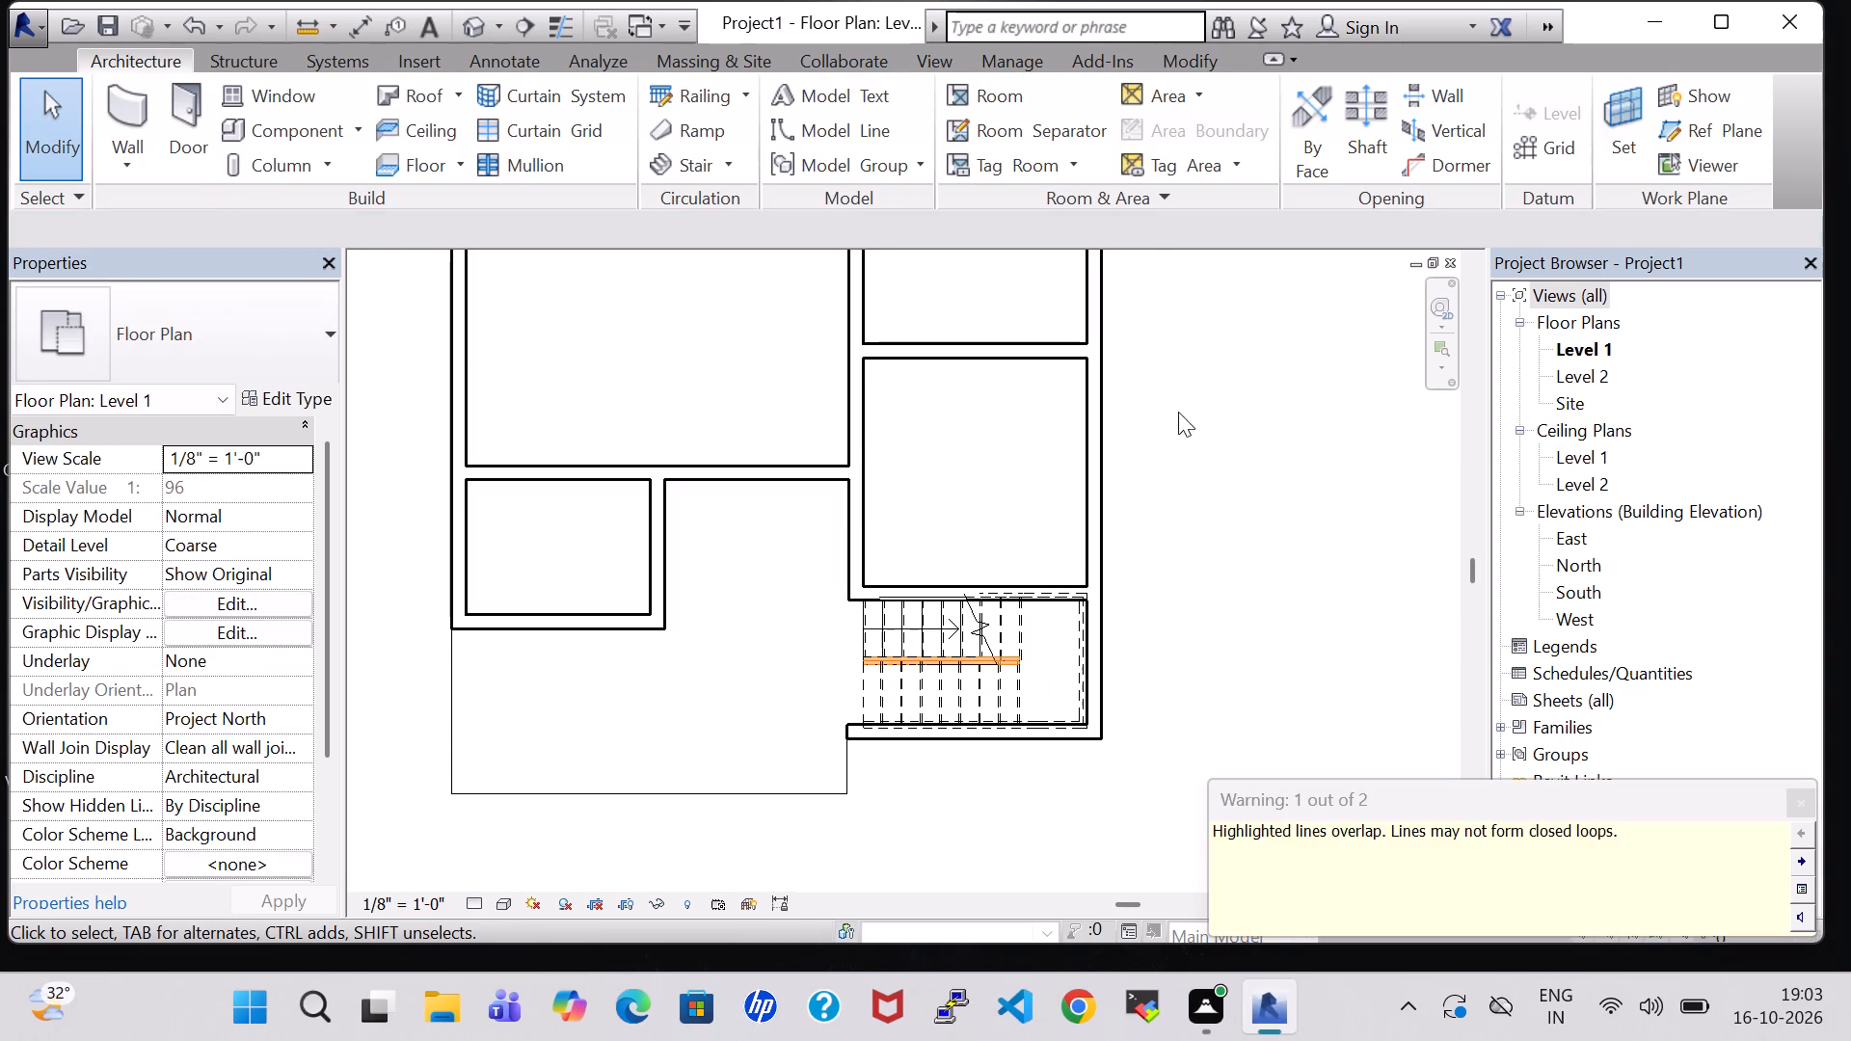
click(1797, 800)
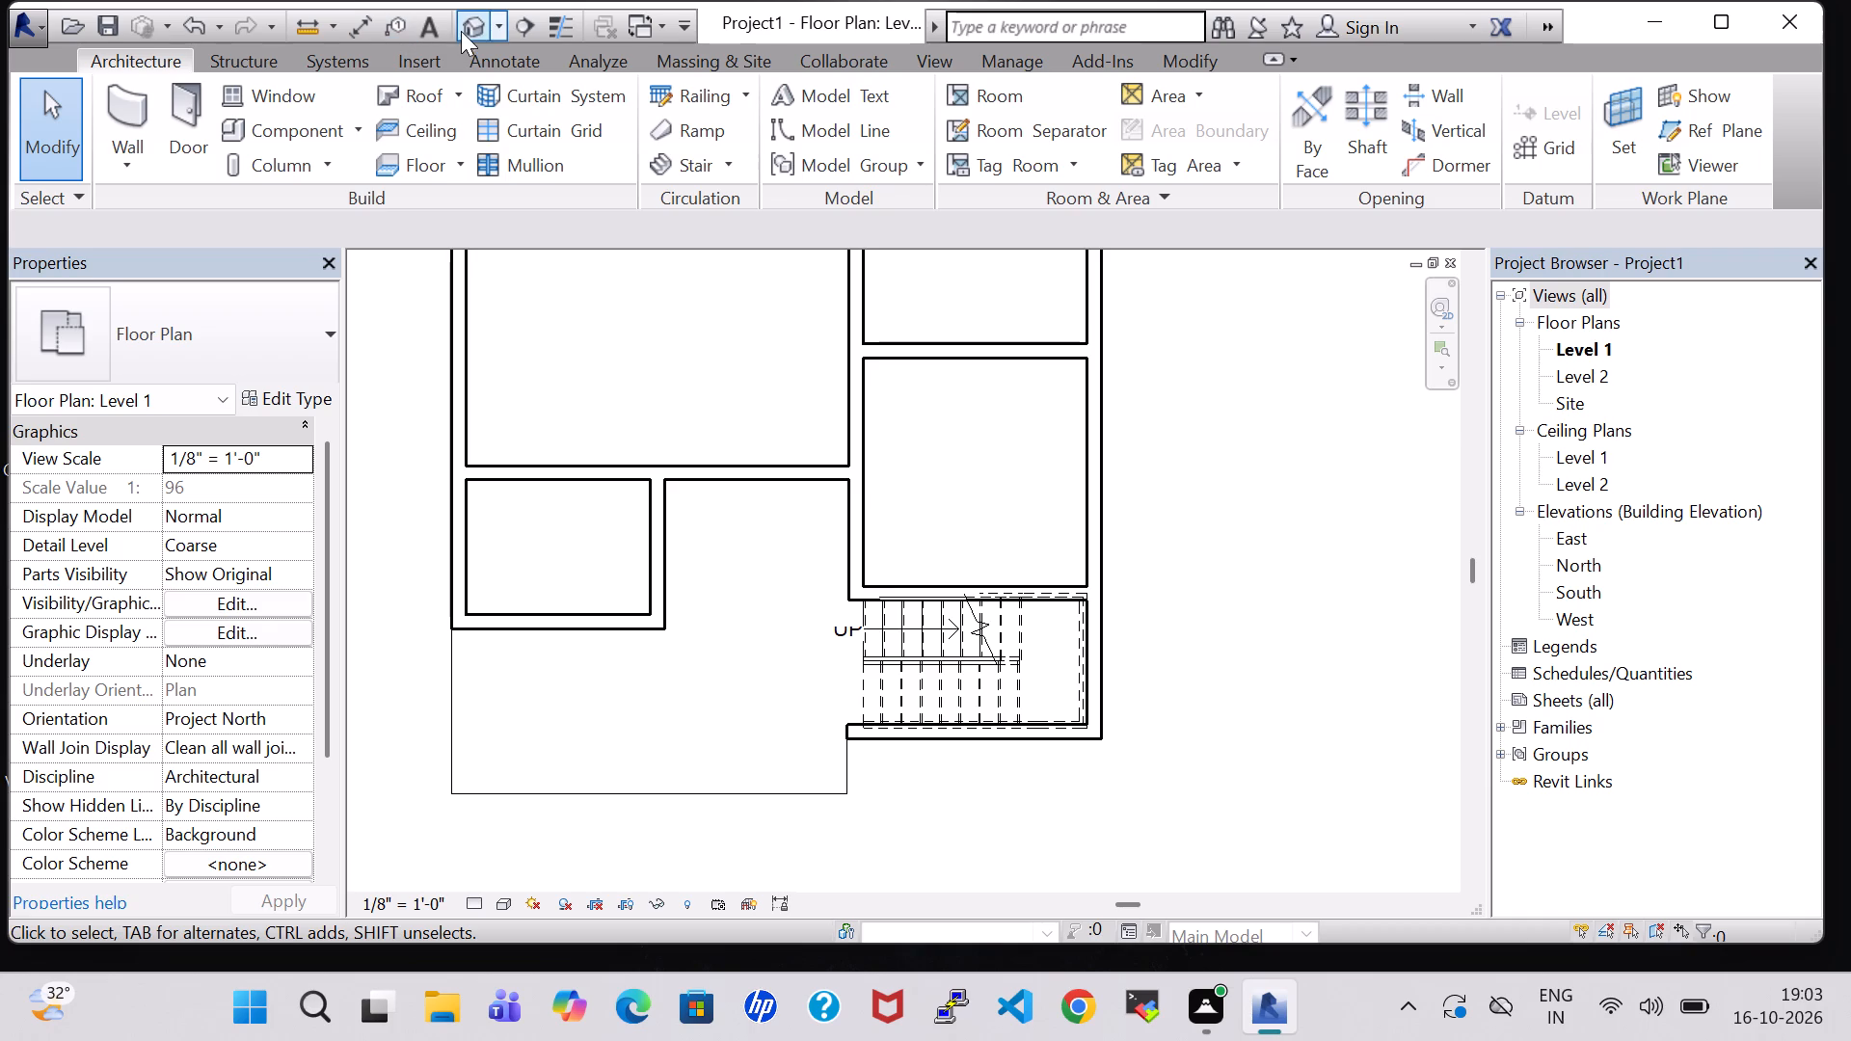
Delete the stair's outer railing along the recess walls in the default 3D view.
click(461, 31)
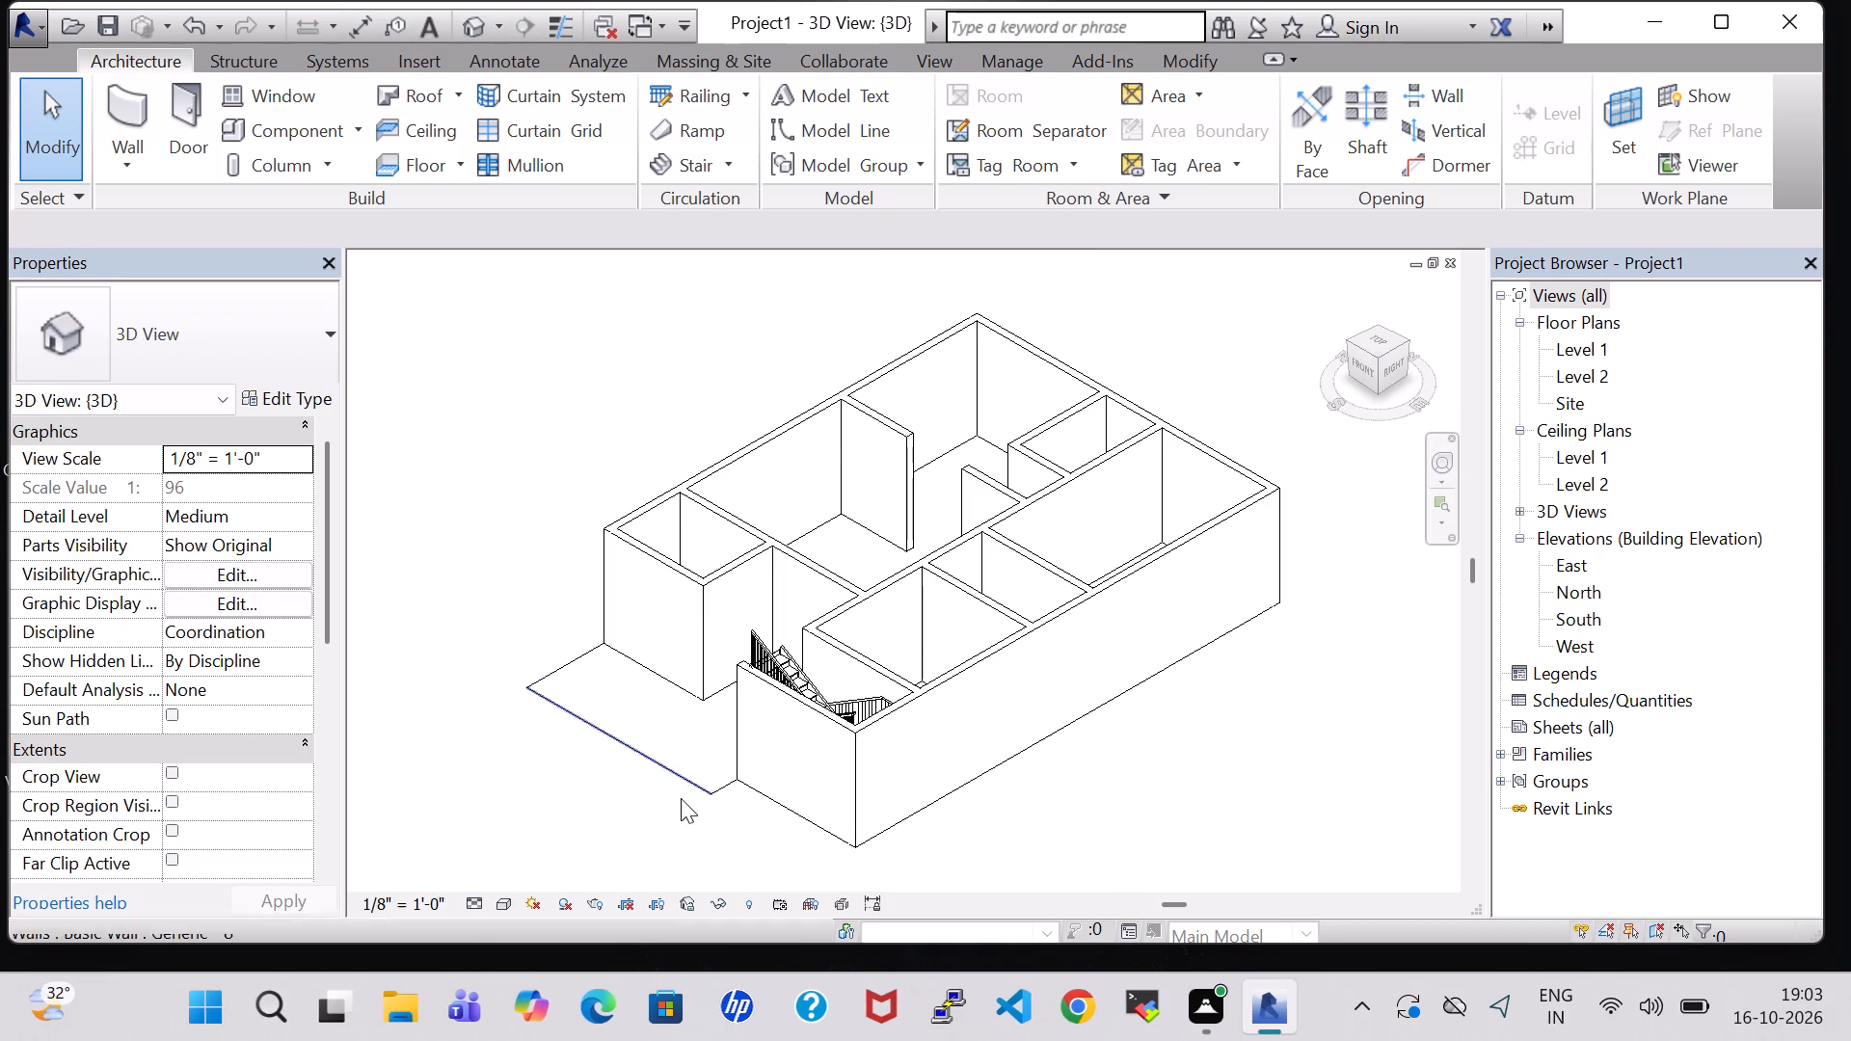
shift+middle_drag(720, 848, 1194, 750)
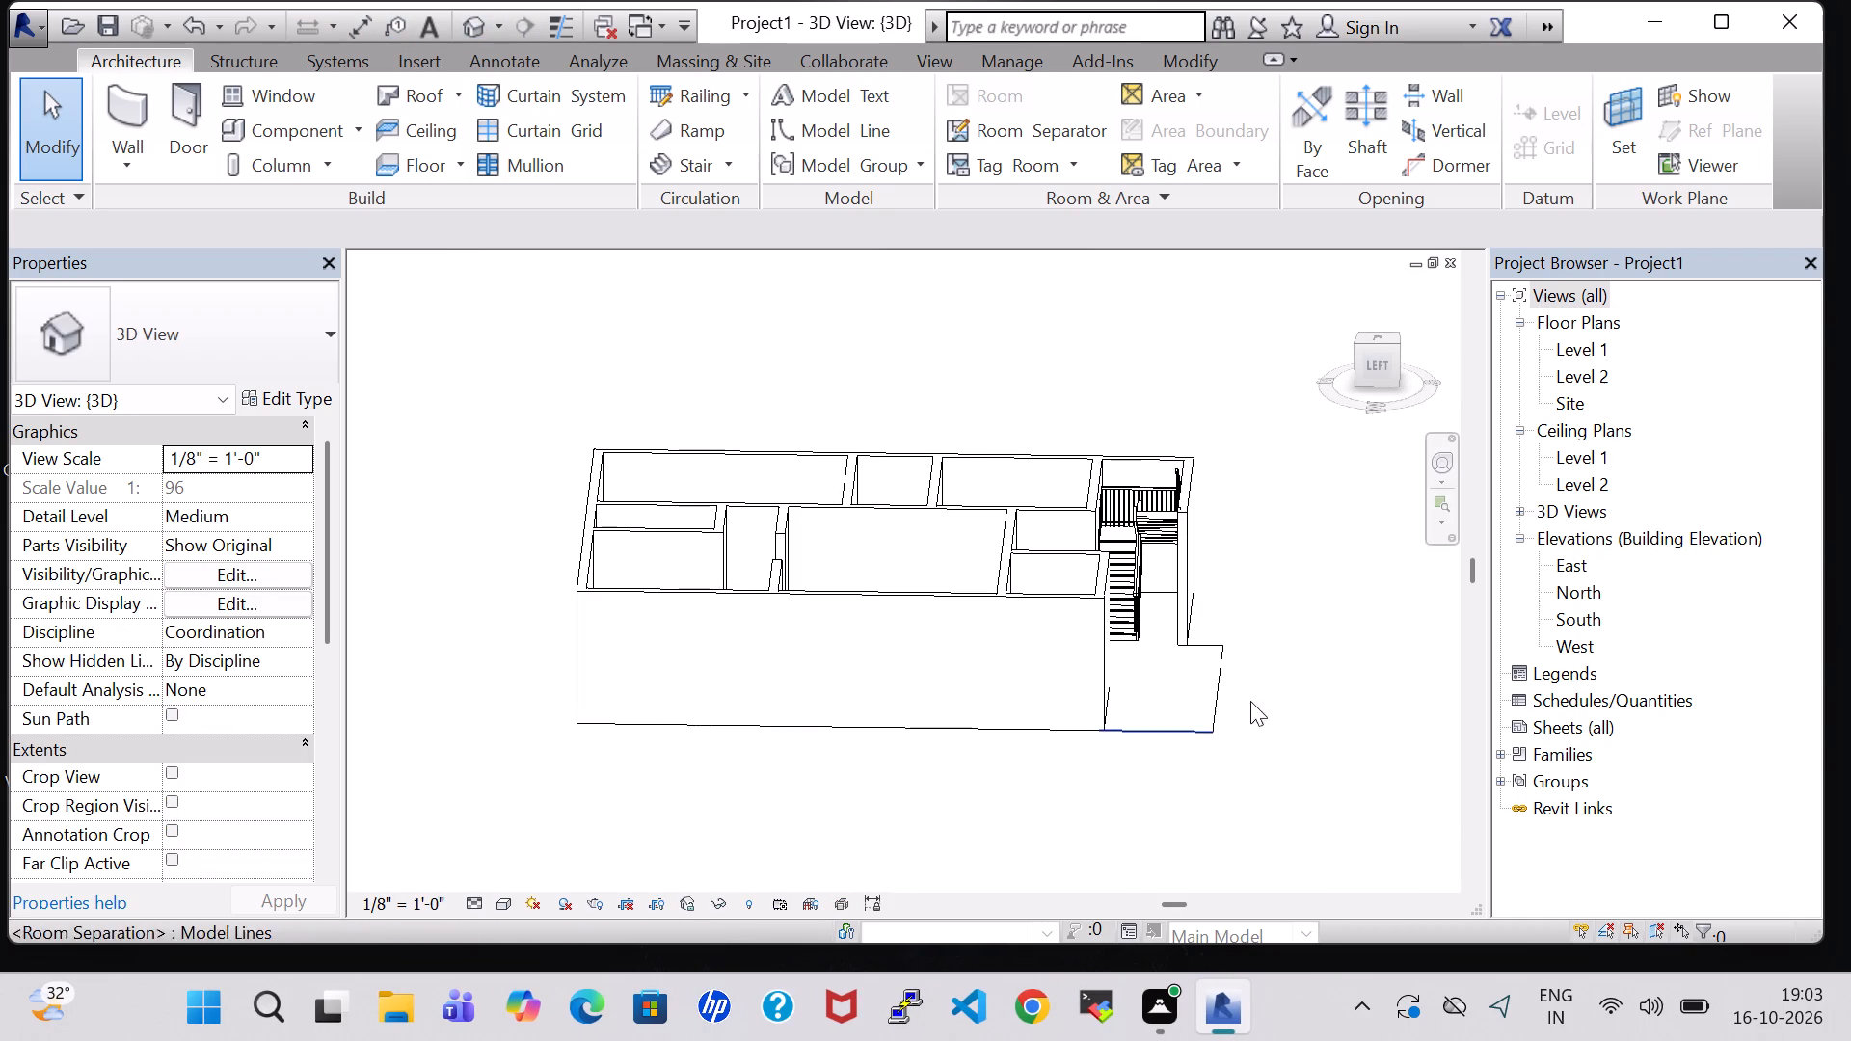
shift+middle_drag(1274, 598, 940, 776)
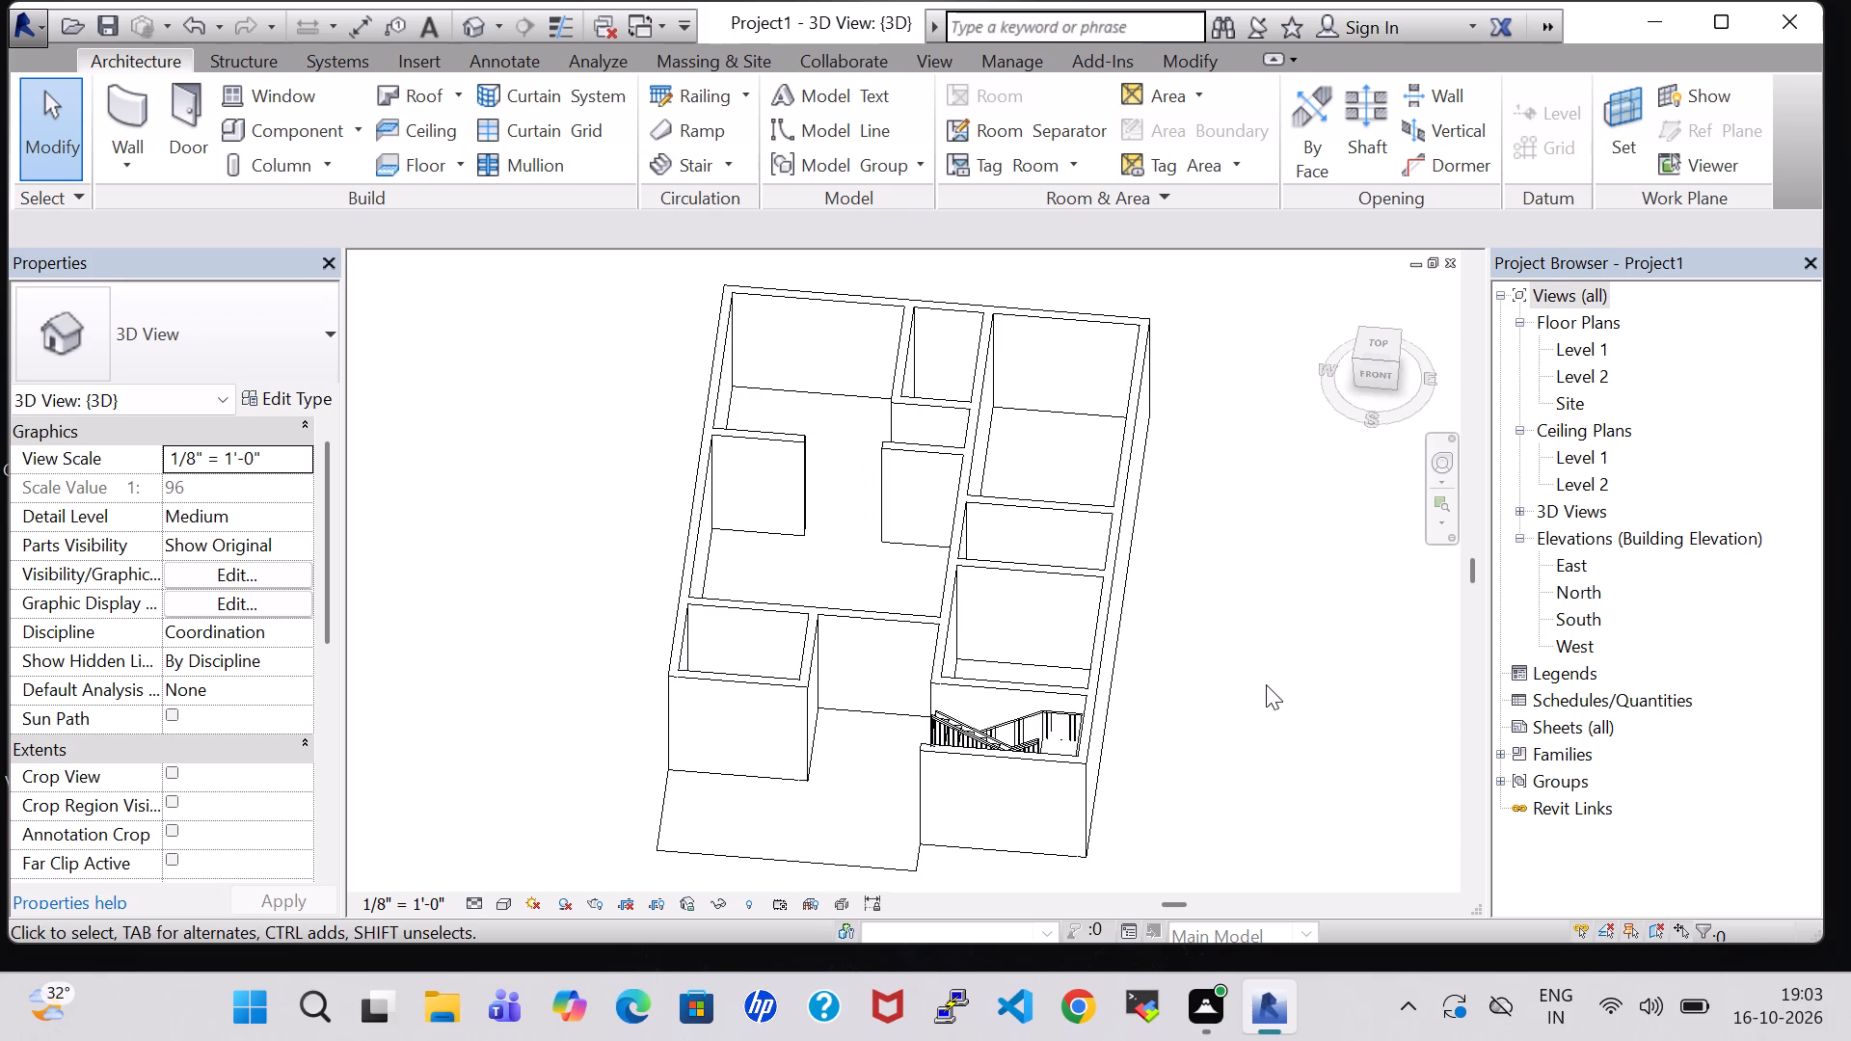
shift+middle_drag(1266, 684, 1275, 806)
shift+middle_drag(1275, 736, 1276, 808)
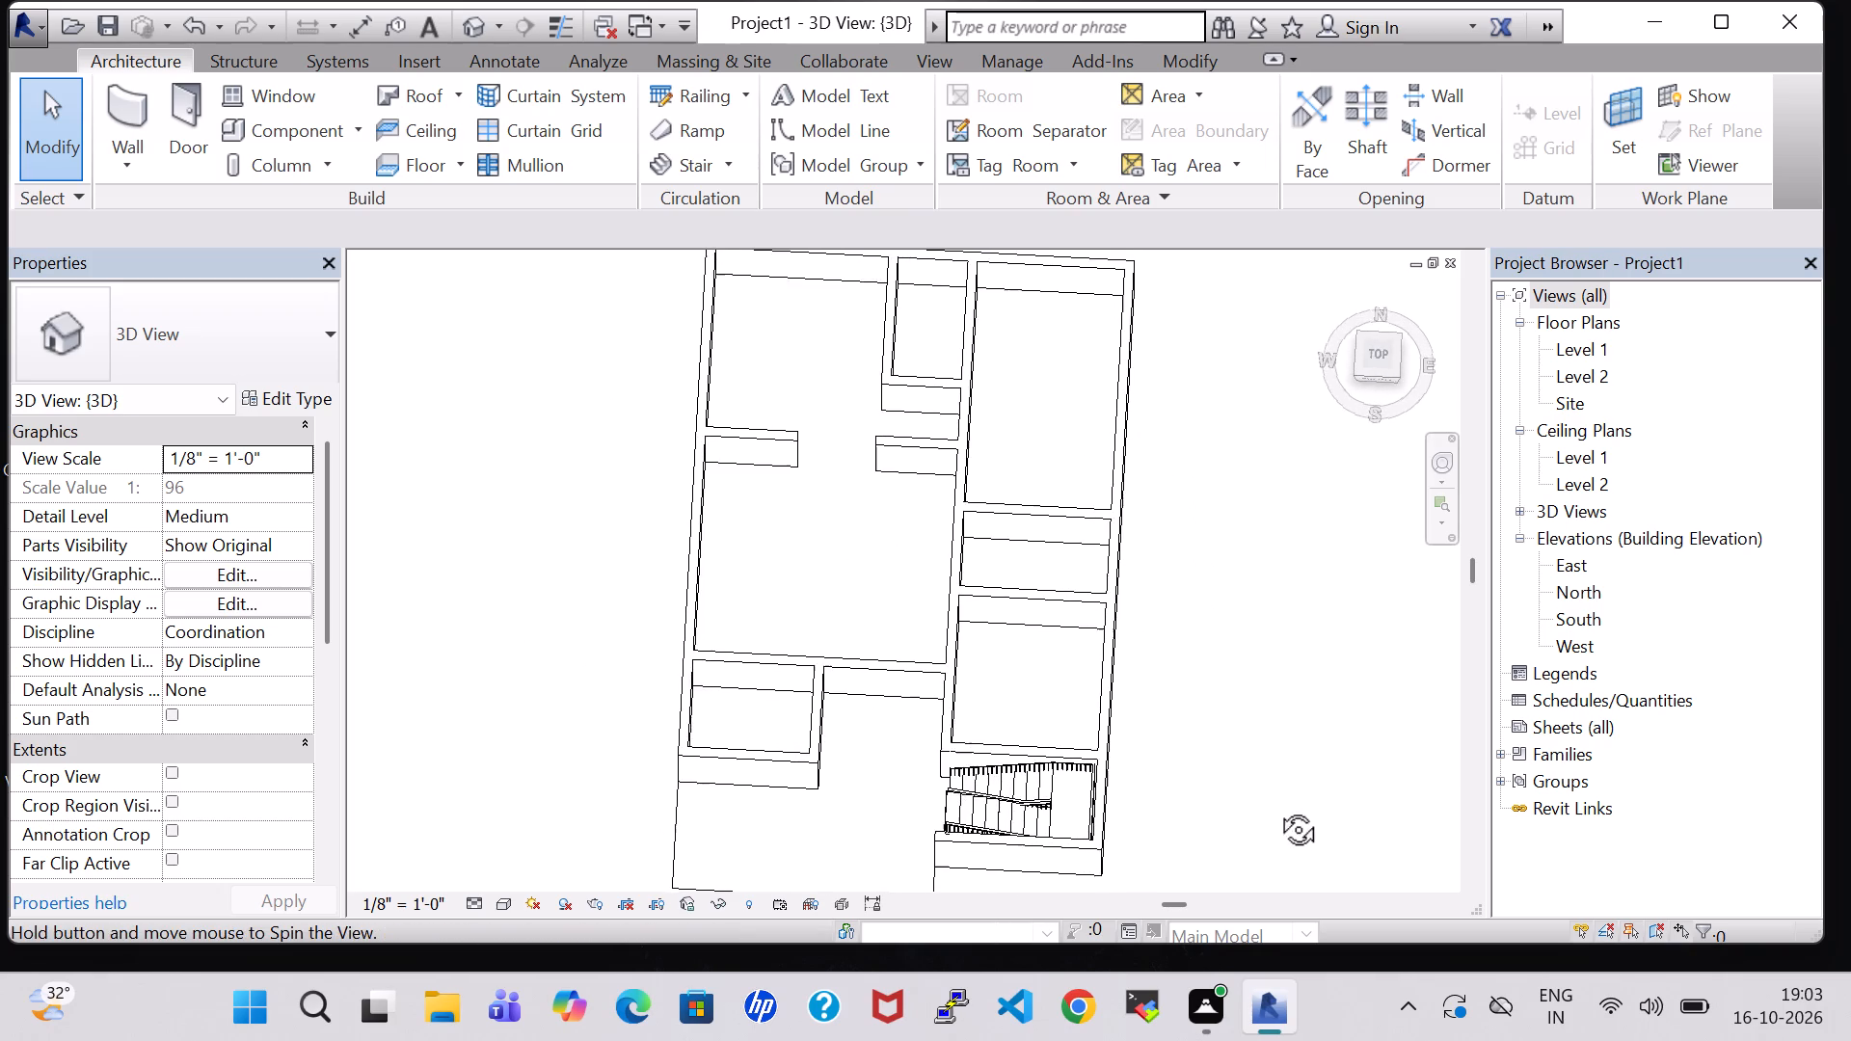
shift+middle_drag(1276, 808, 1247, 703)
middle_drag(1247, 703, 1489, 563)
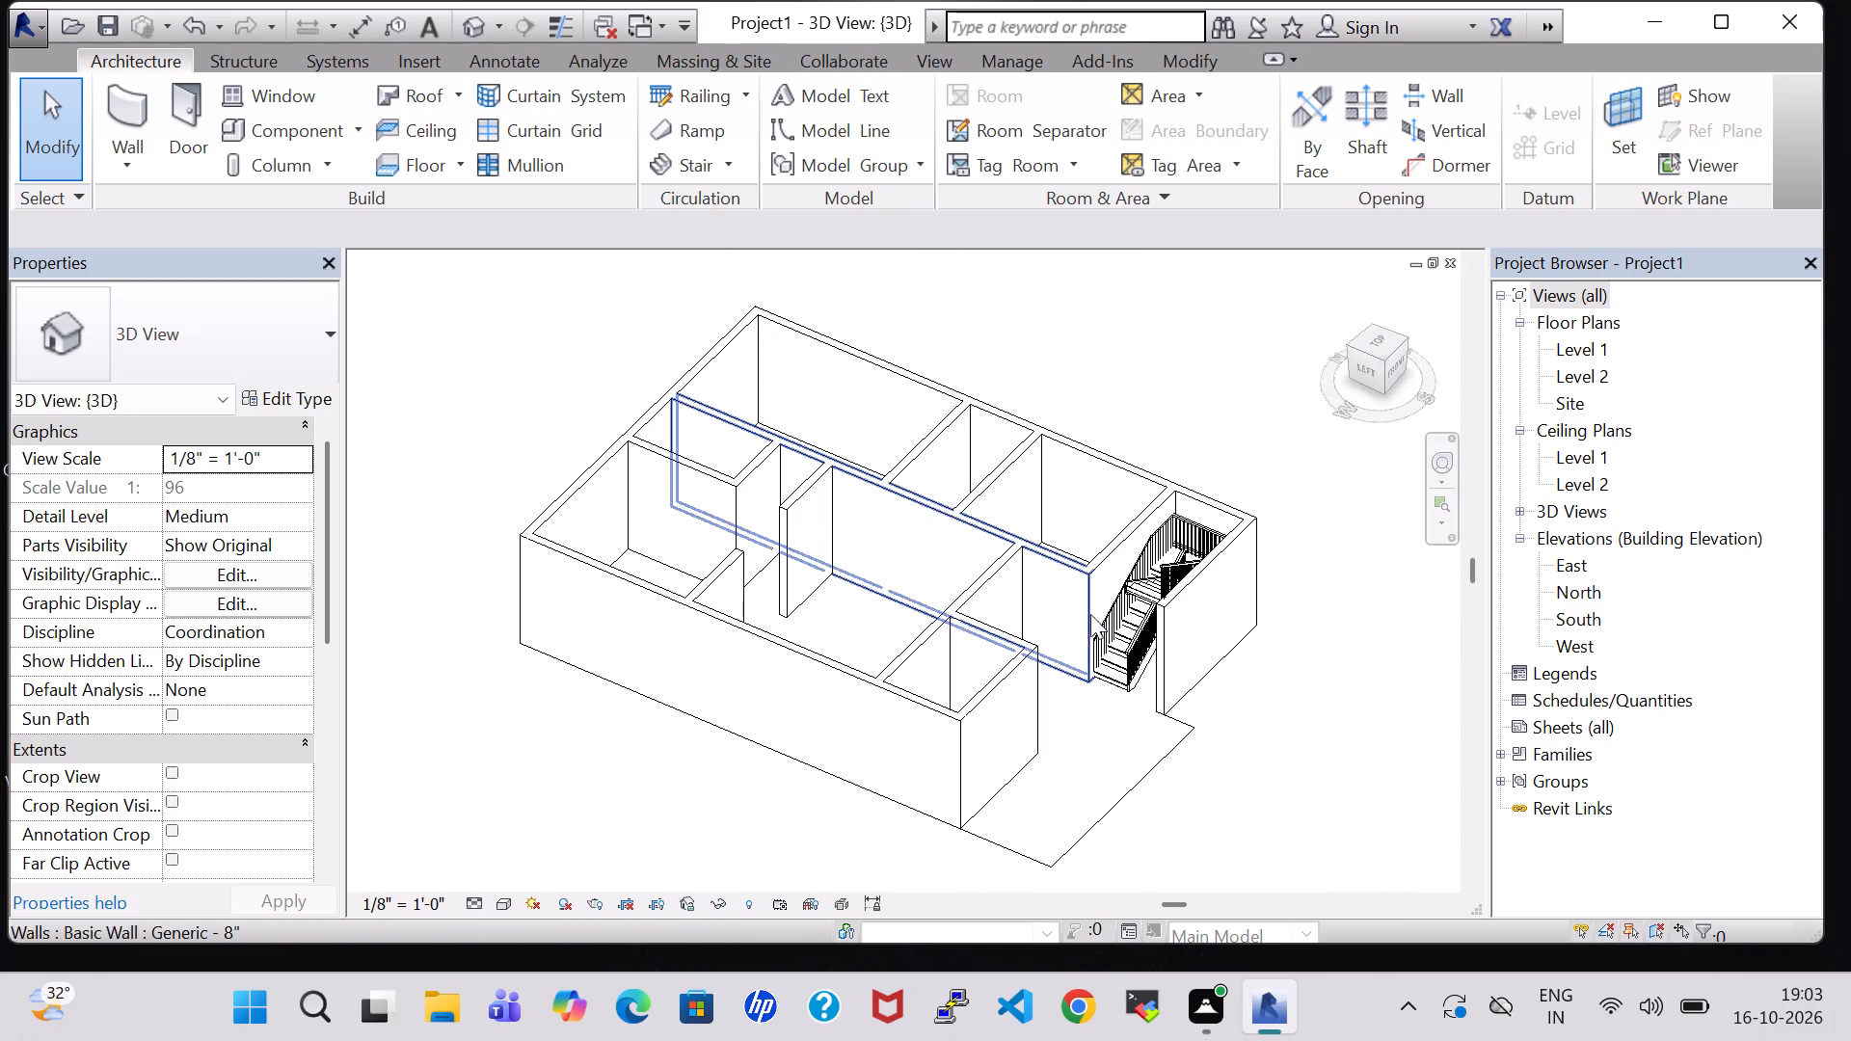
click(1194, 533)
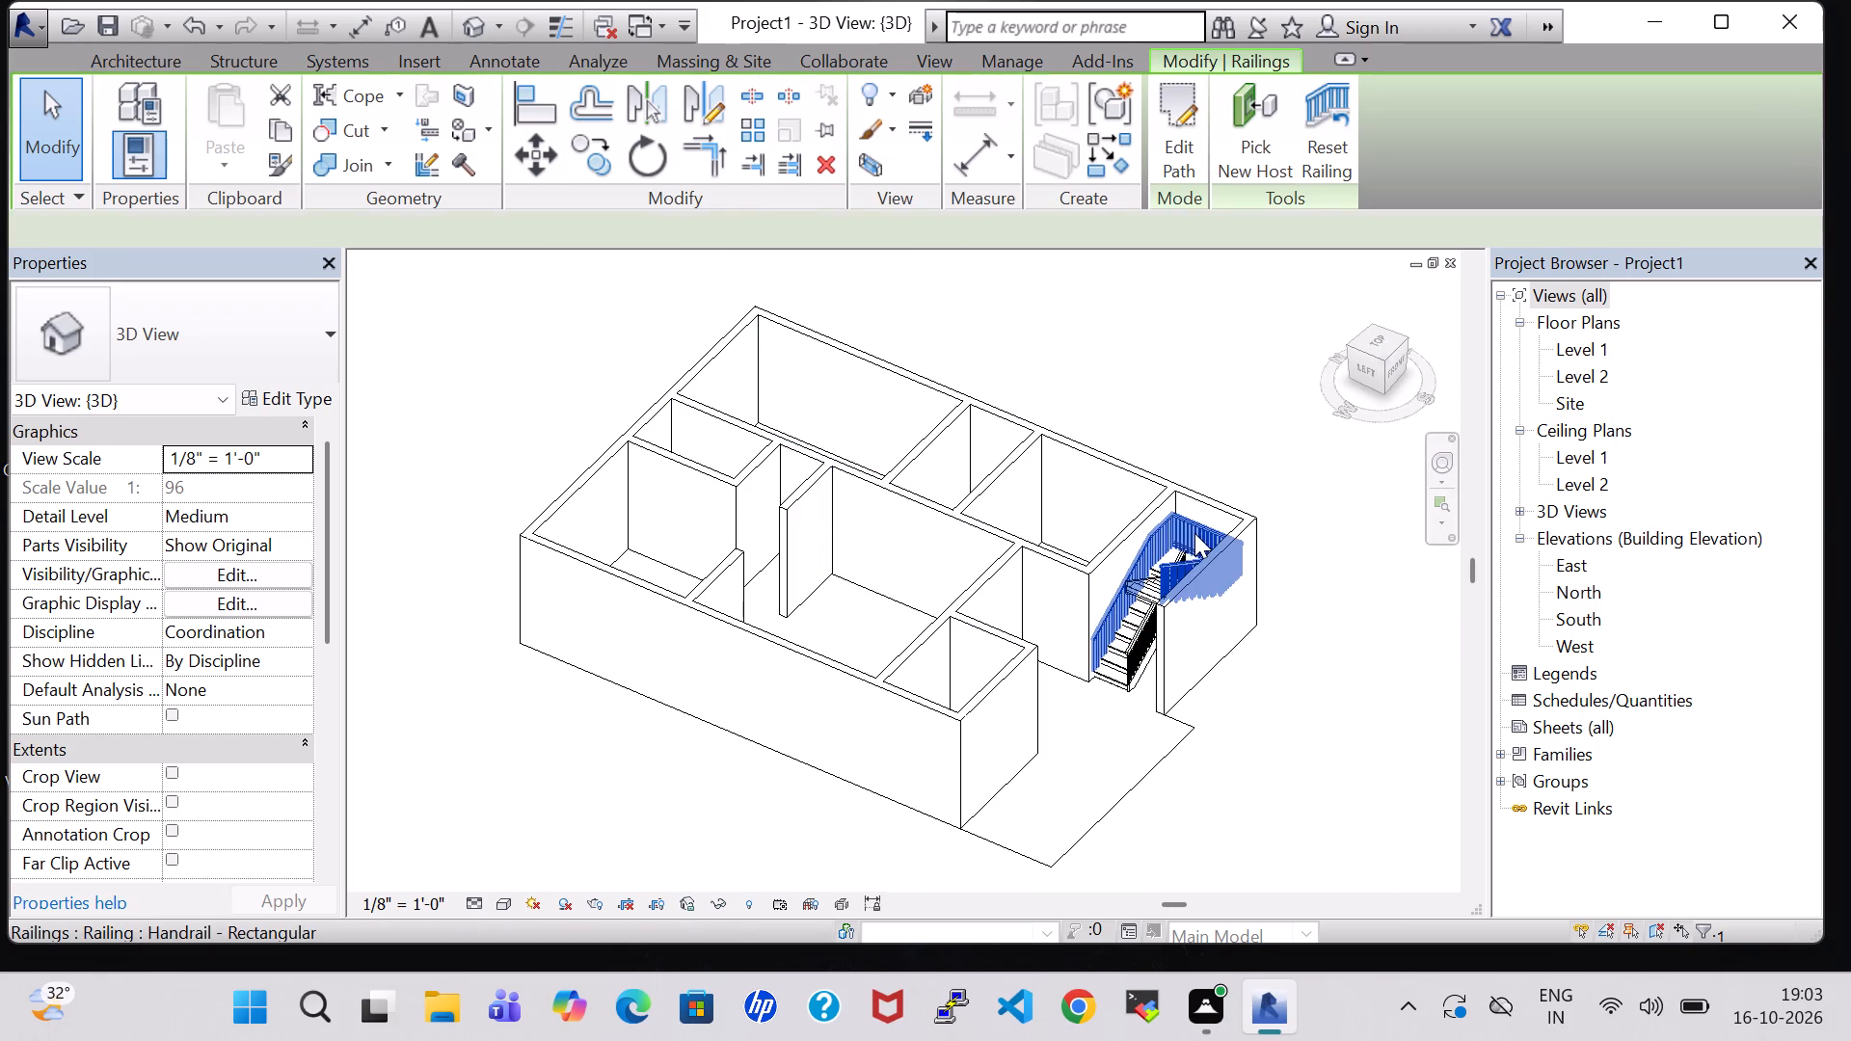
key(Delete)
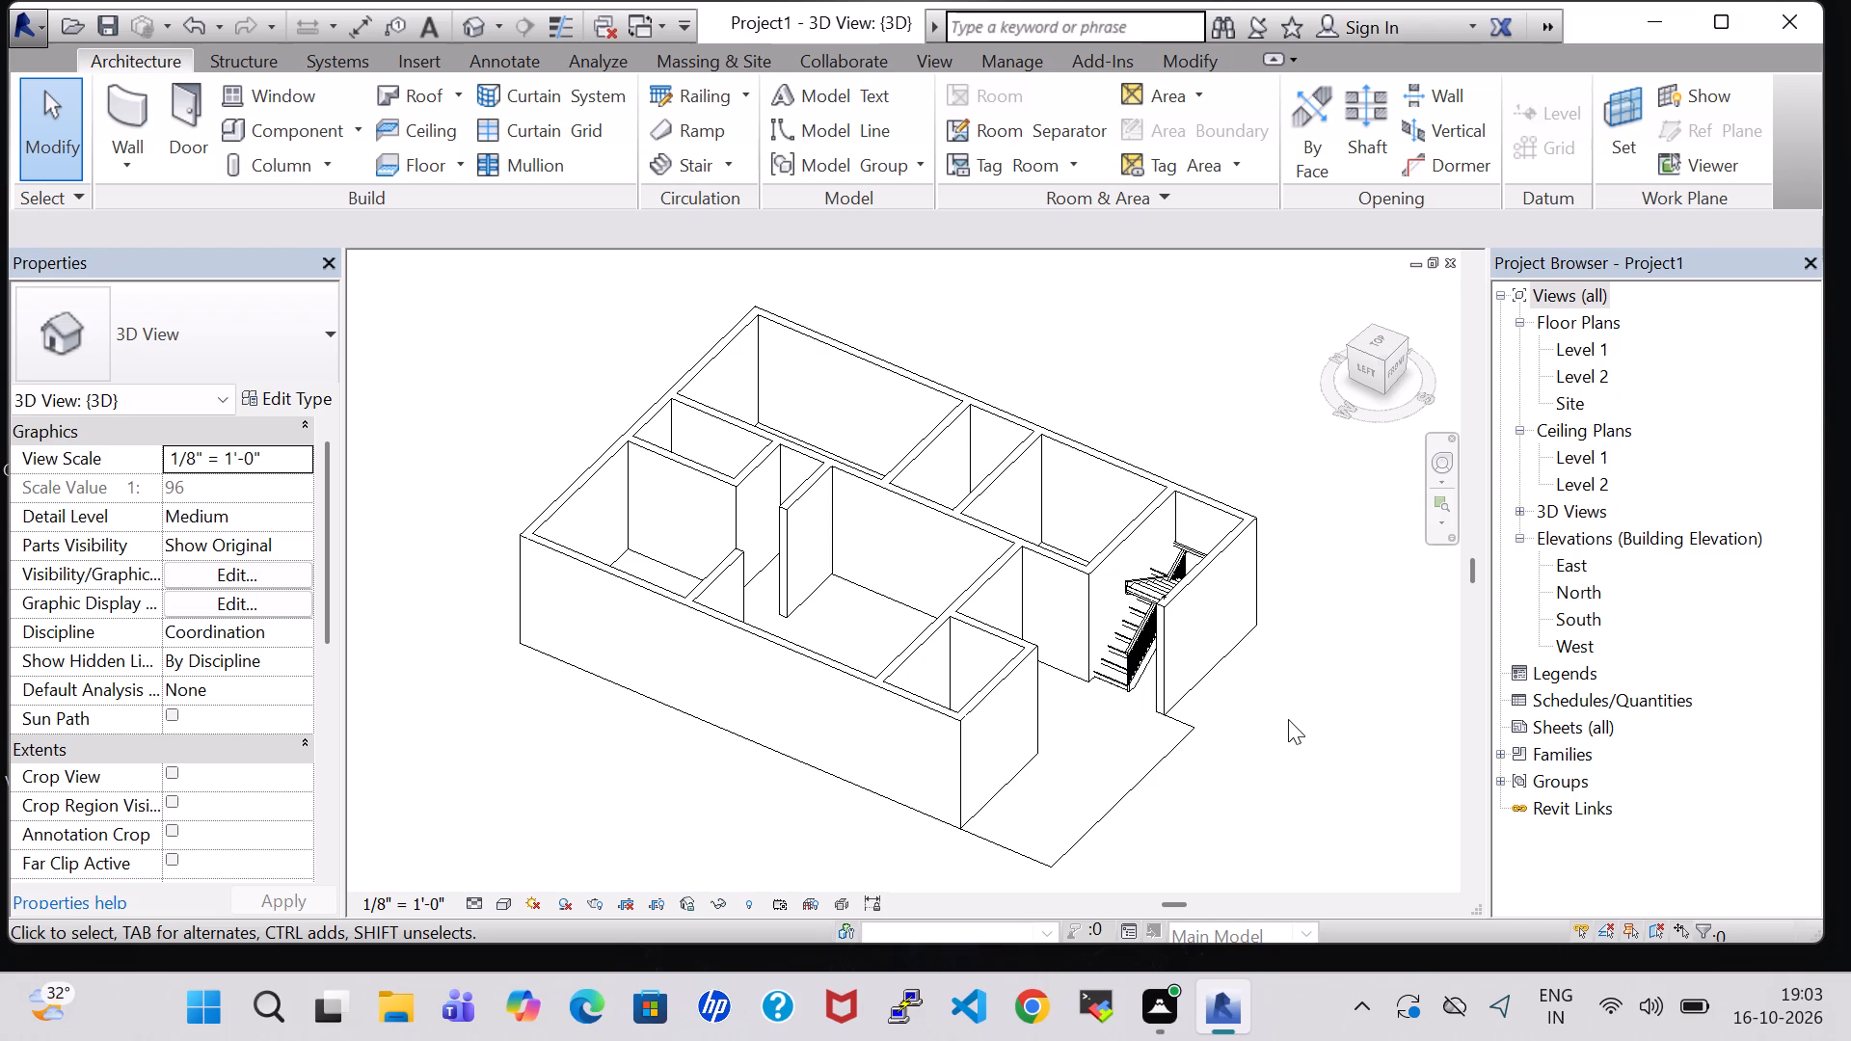
Set the 3D view's visual style to Realistic while inspecting the house from the front.
shift+middle_drag(1288, 719, 1366, 824)
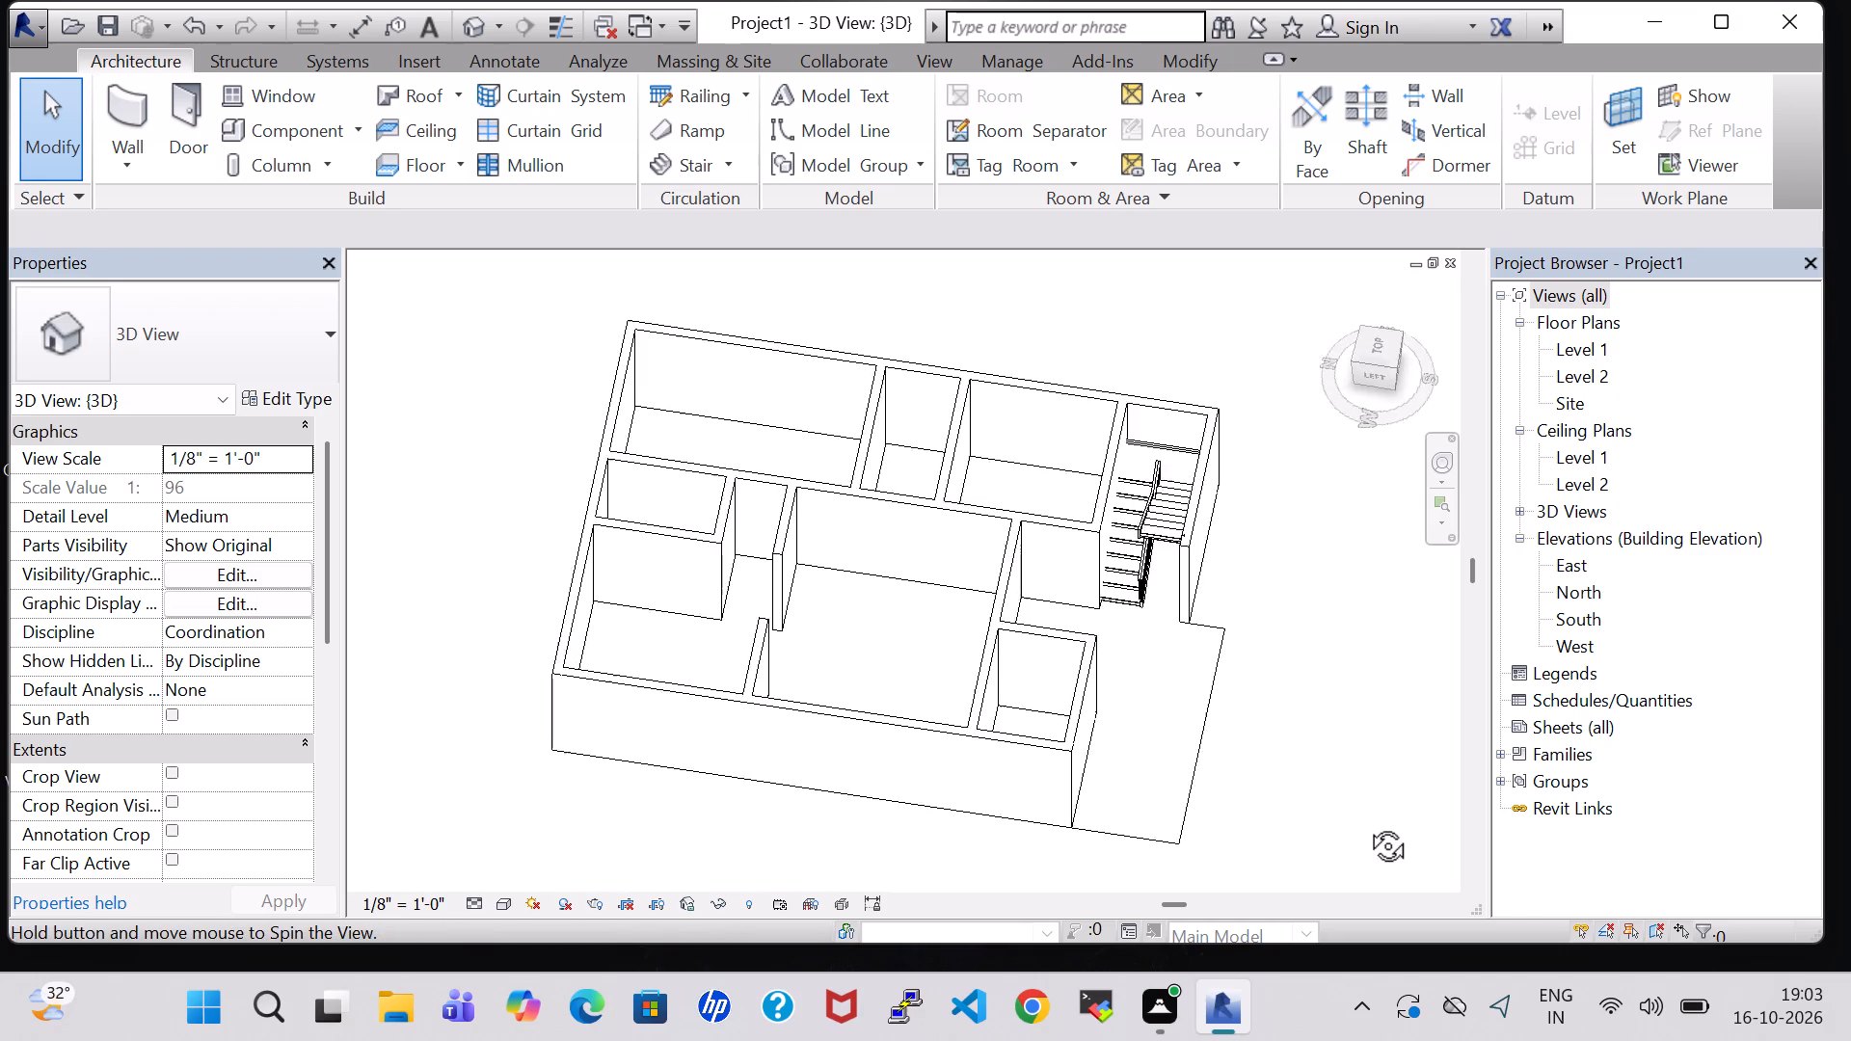
shift+middle_drag(1366, 824, 1050, 730)
shift+middle_drag(1148, 694, 1224, 577)
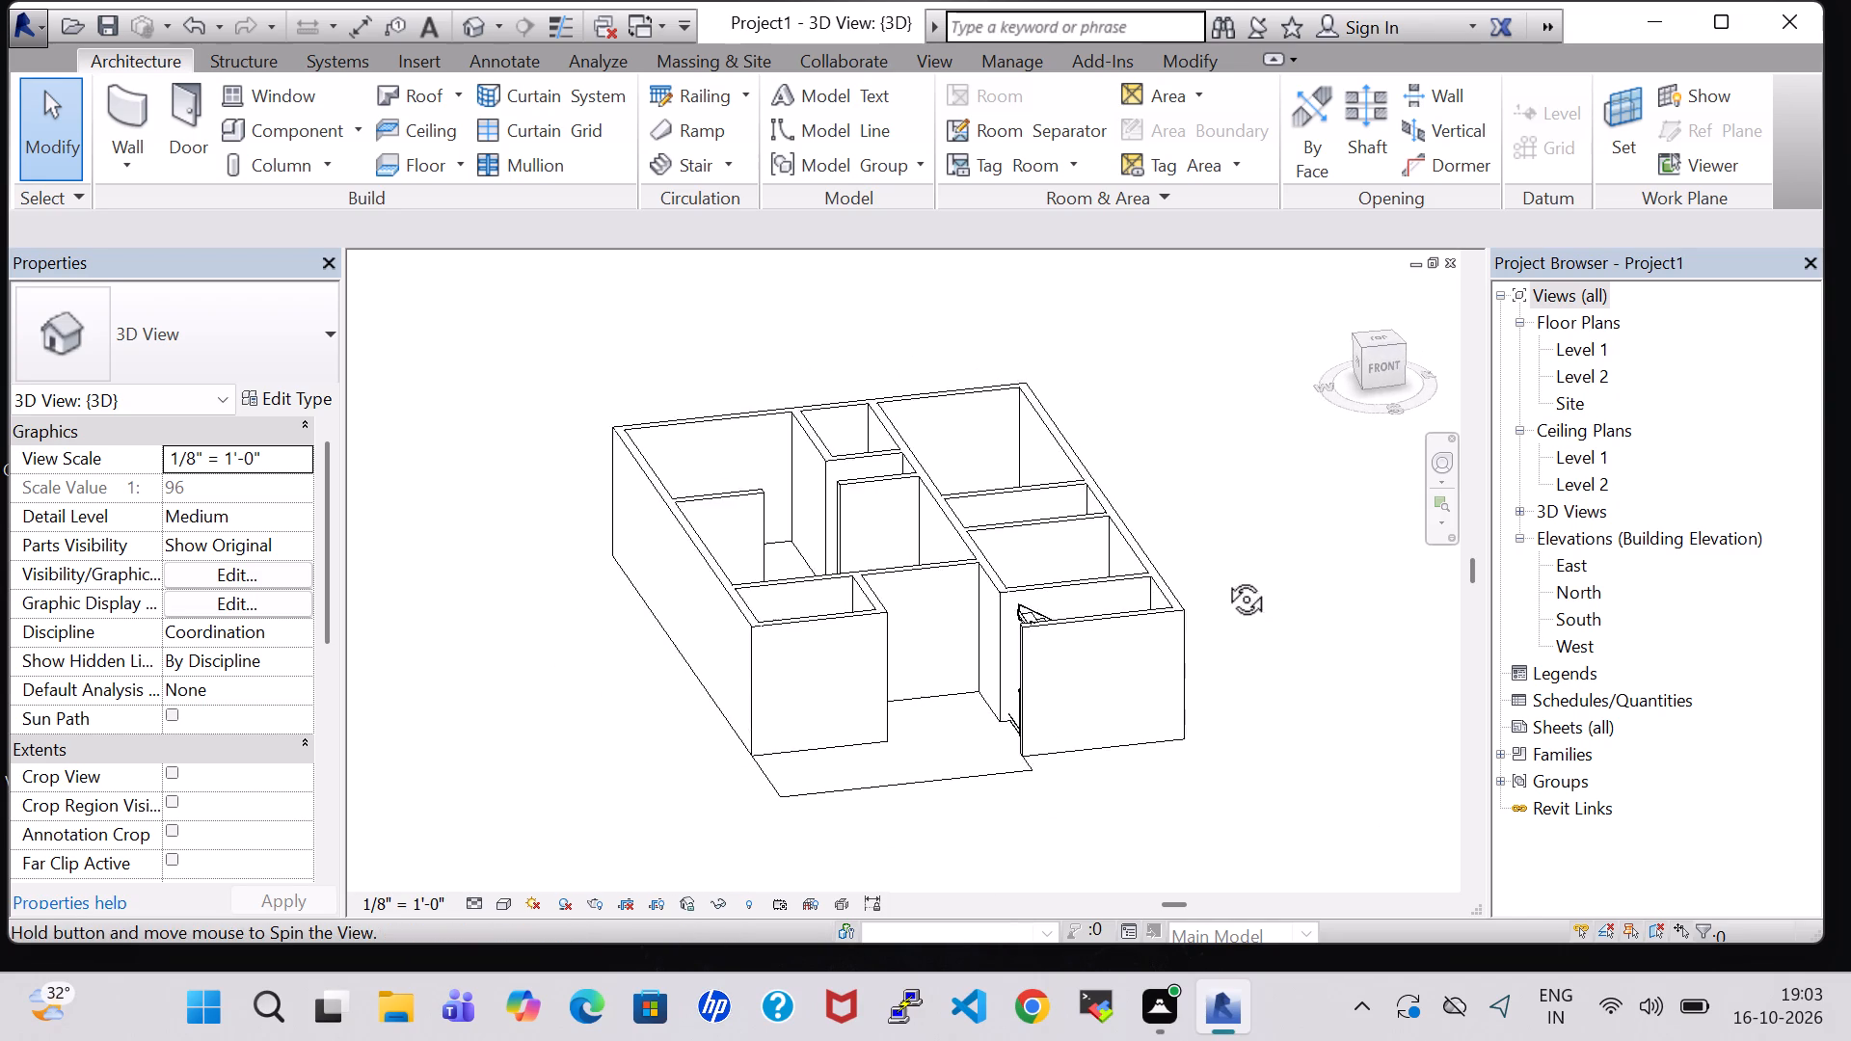
shift+middle_drag(1224, 577, 1195, 567)
click(503, 905)
click(546, 836)
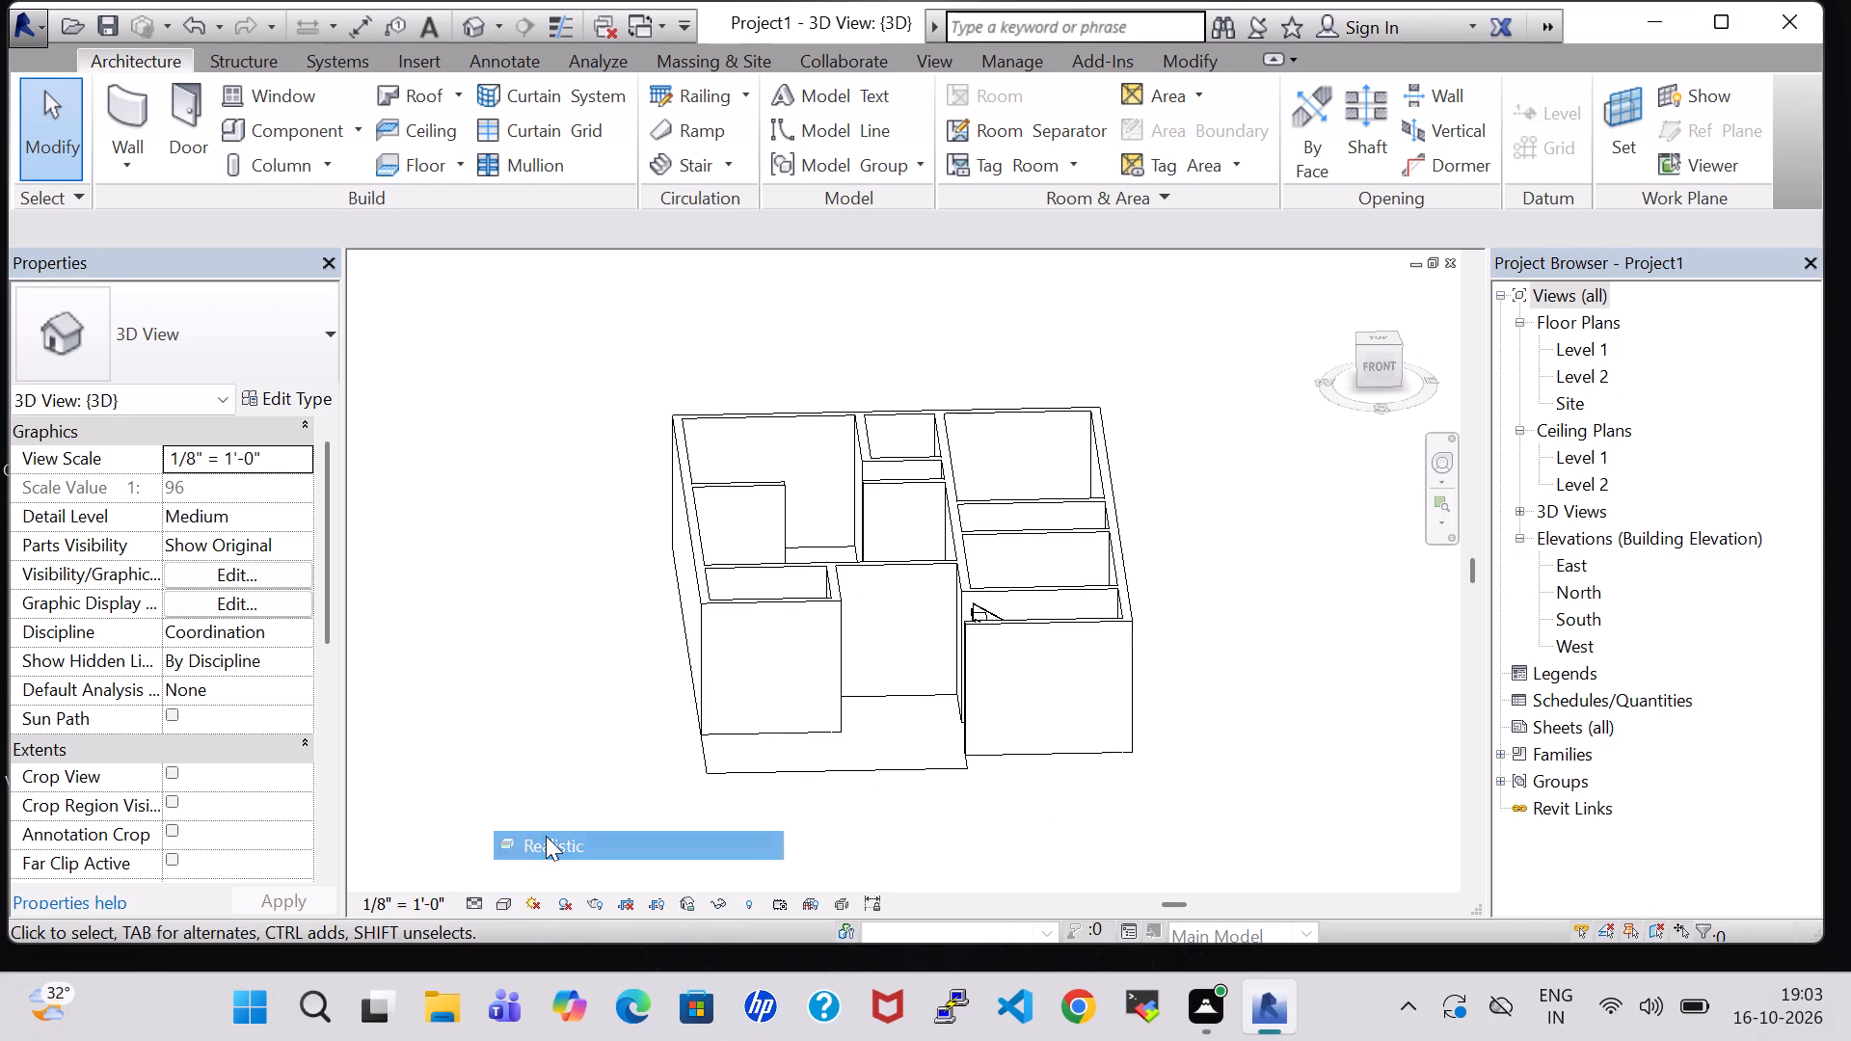
shift+middle_drag(1230, 681, 1230, 707)
shift+scroll(1230, 681, down, 1)
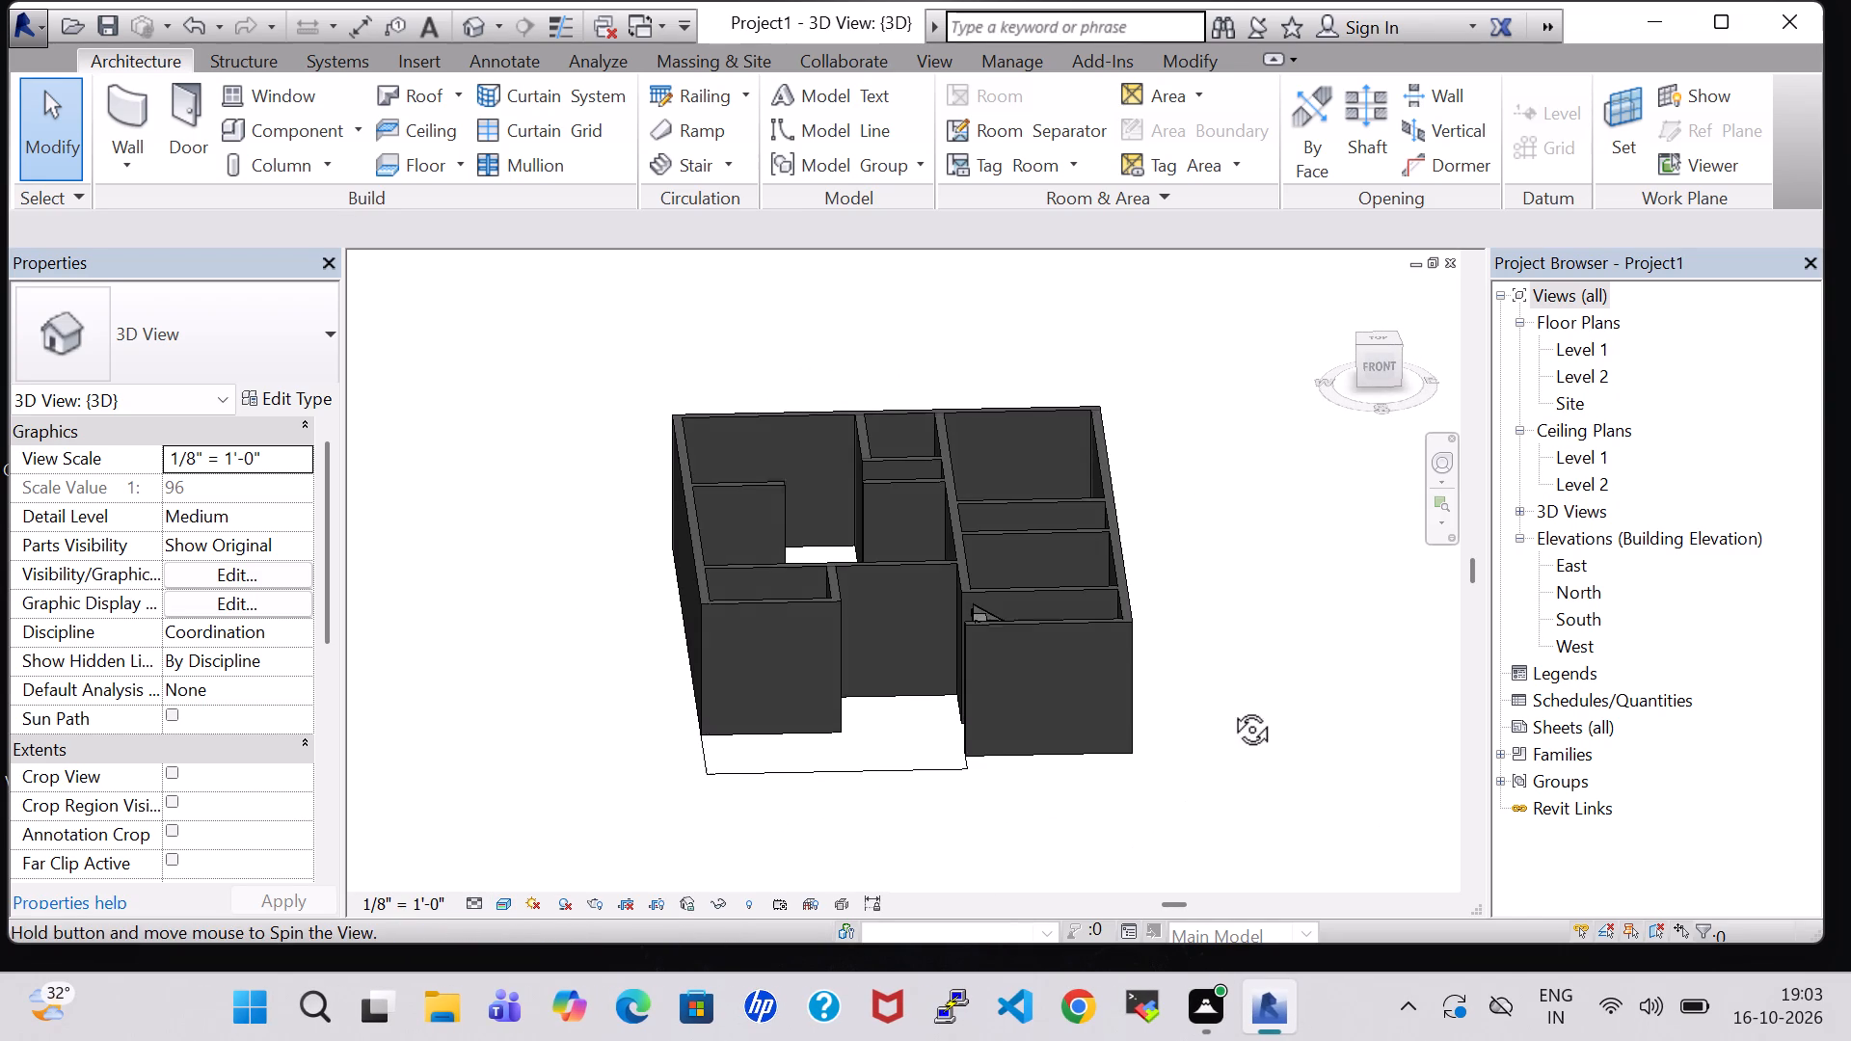
shift+middle_drag(1230, 707, 1230, 749)
Return to the Level 1 floor plan at the southeast stair.
double_click(1575, 341)
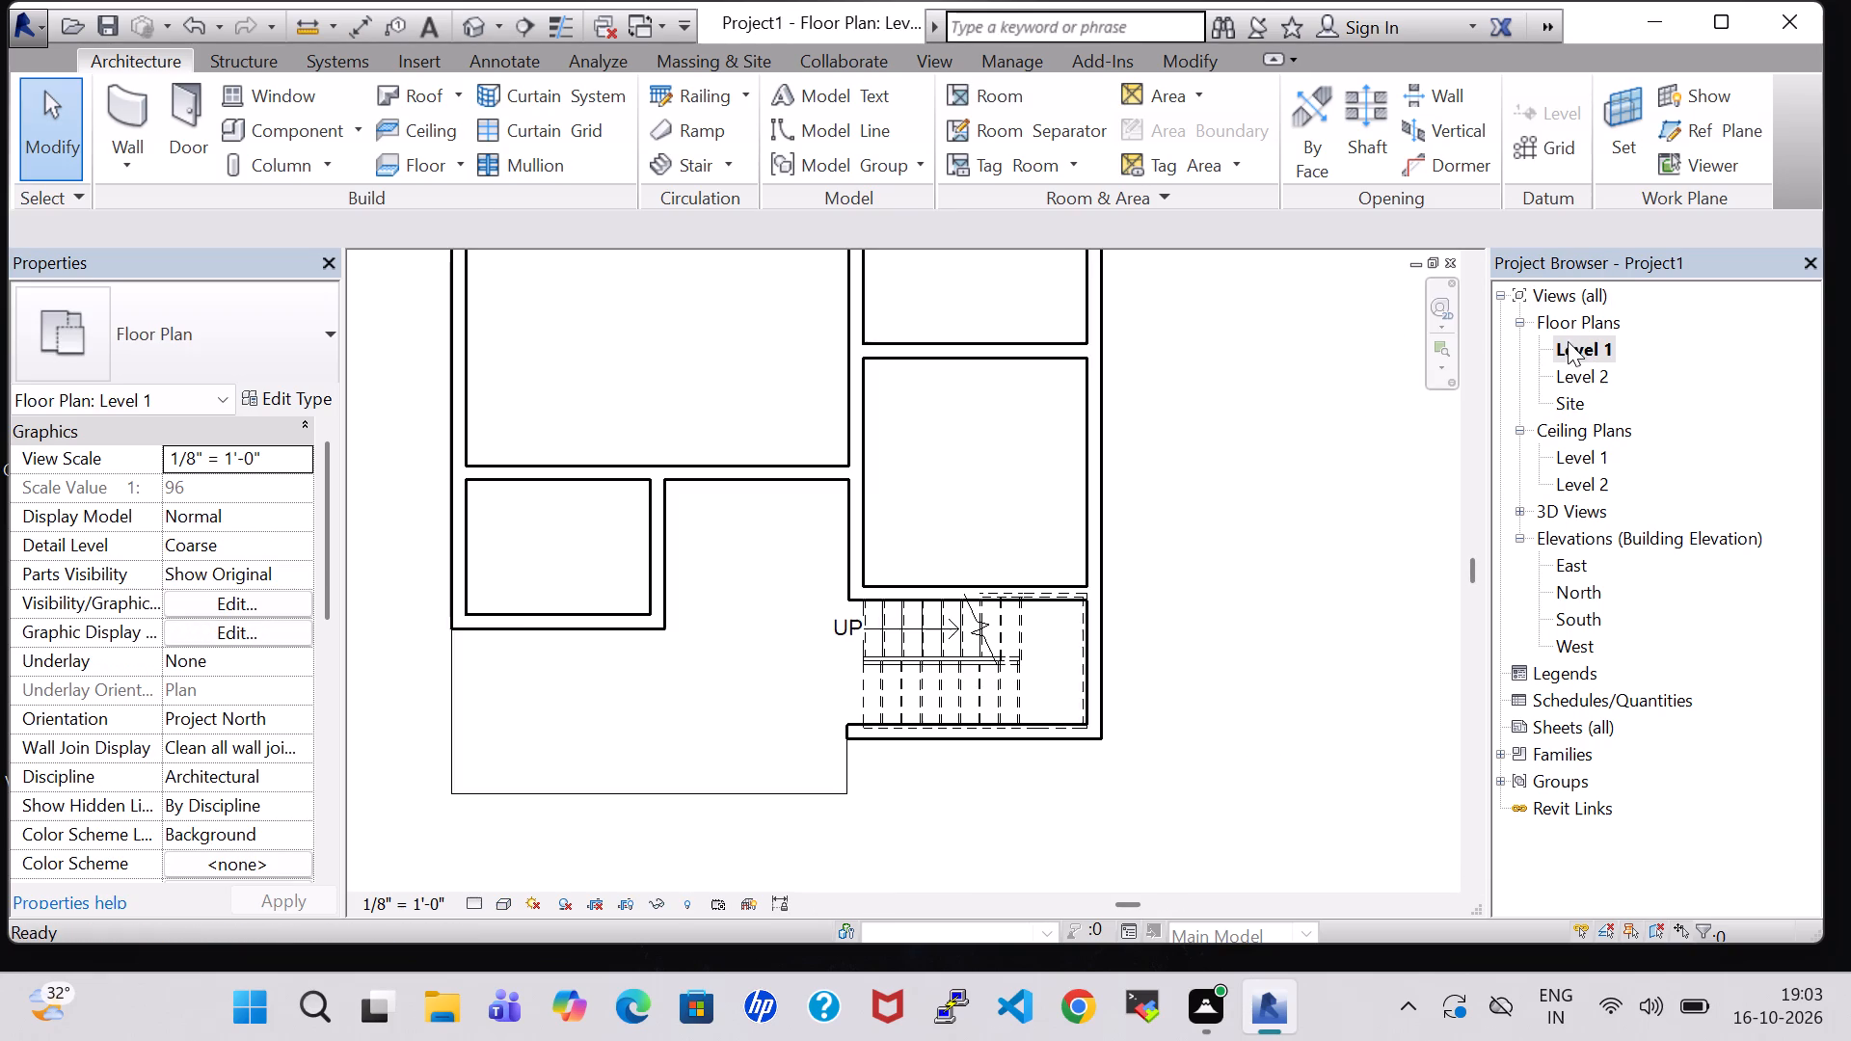
scroll(1043, 458, down, 2)
middle_drag(1172, 417, 1156, 520)
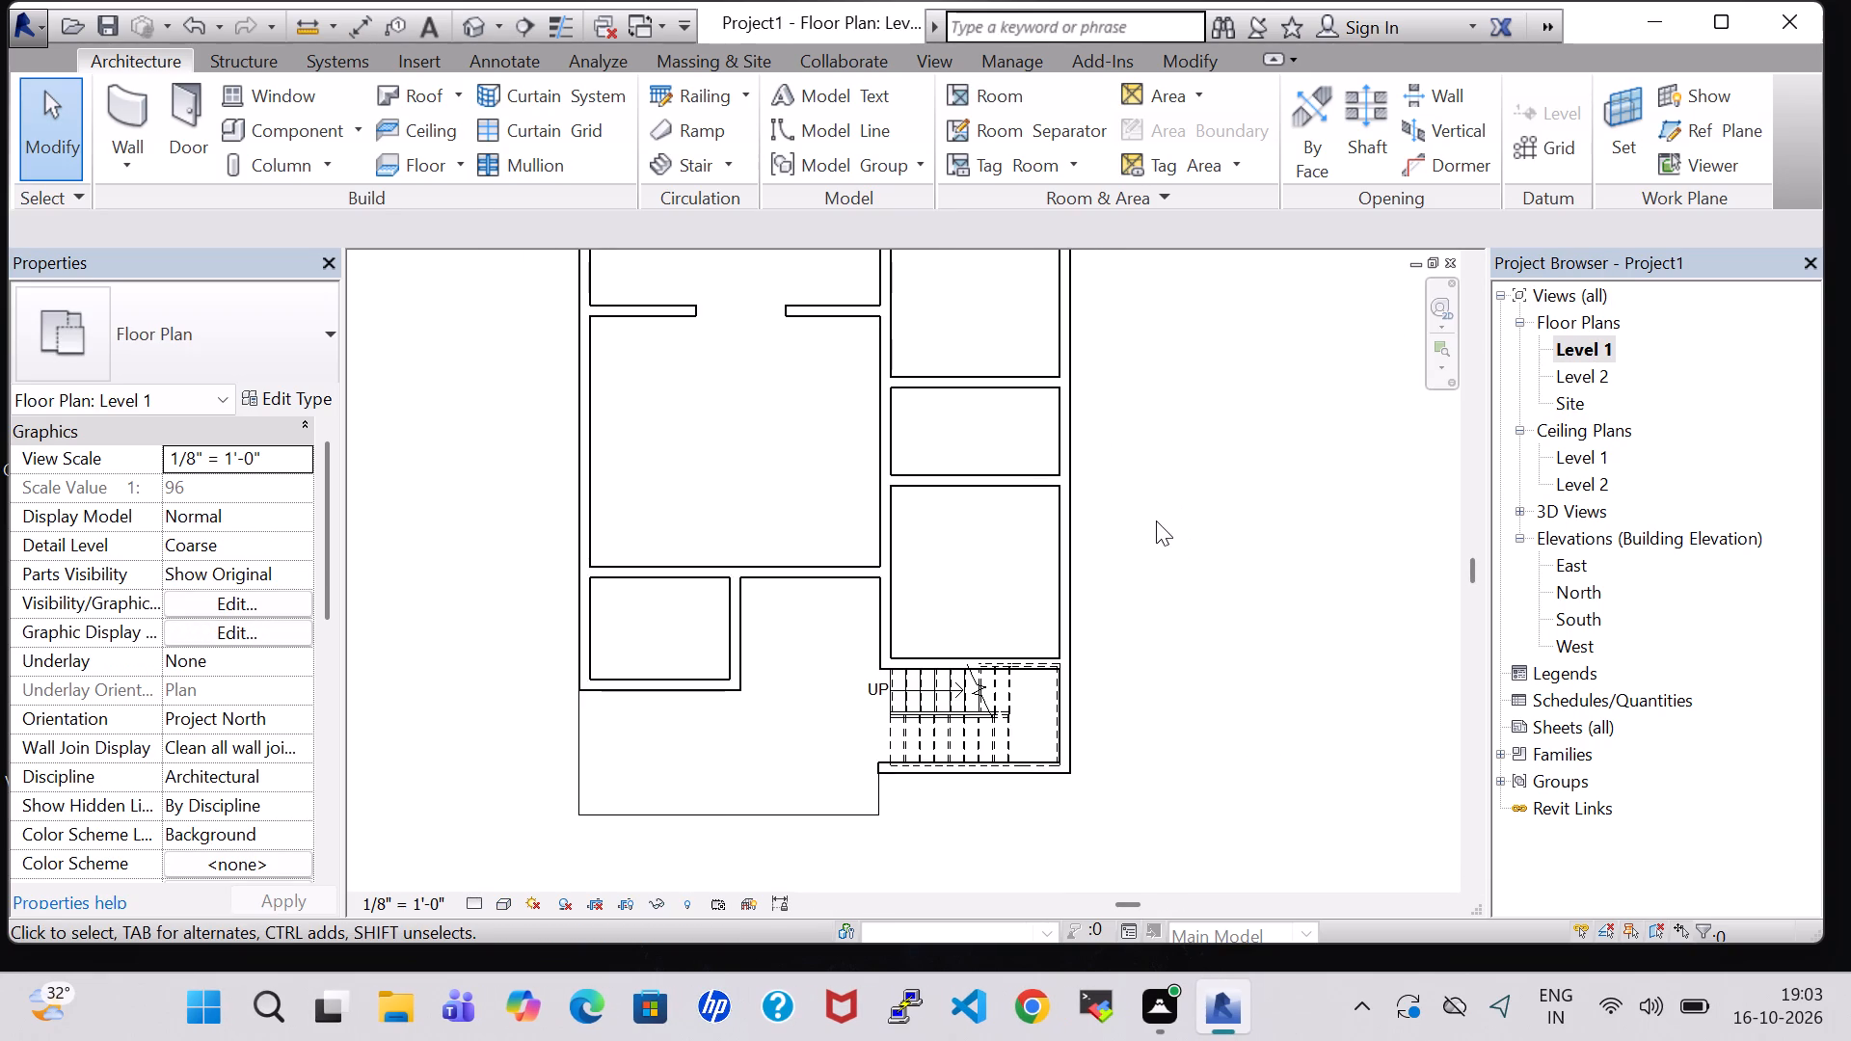
click(941, 710)
click(1151, 629)
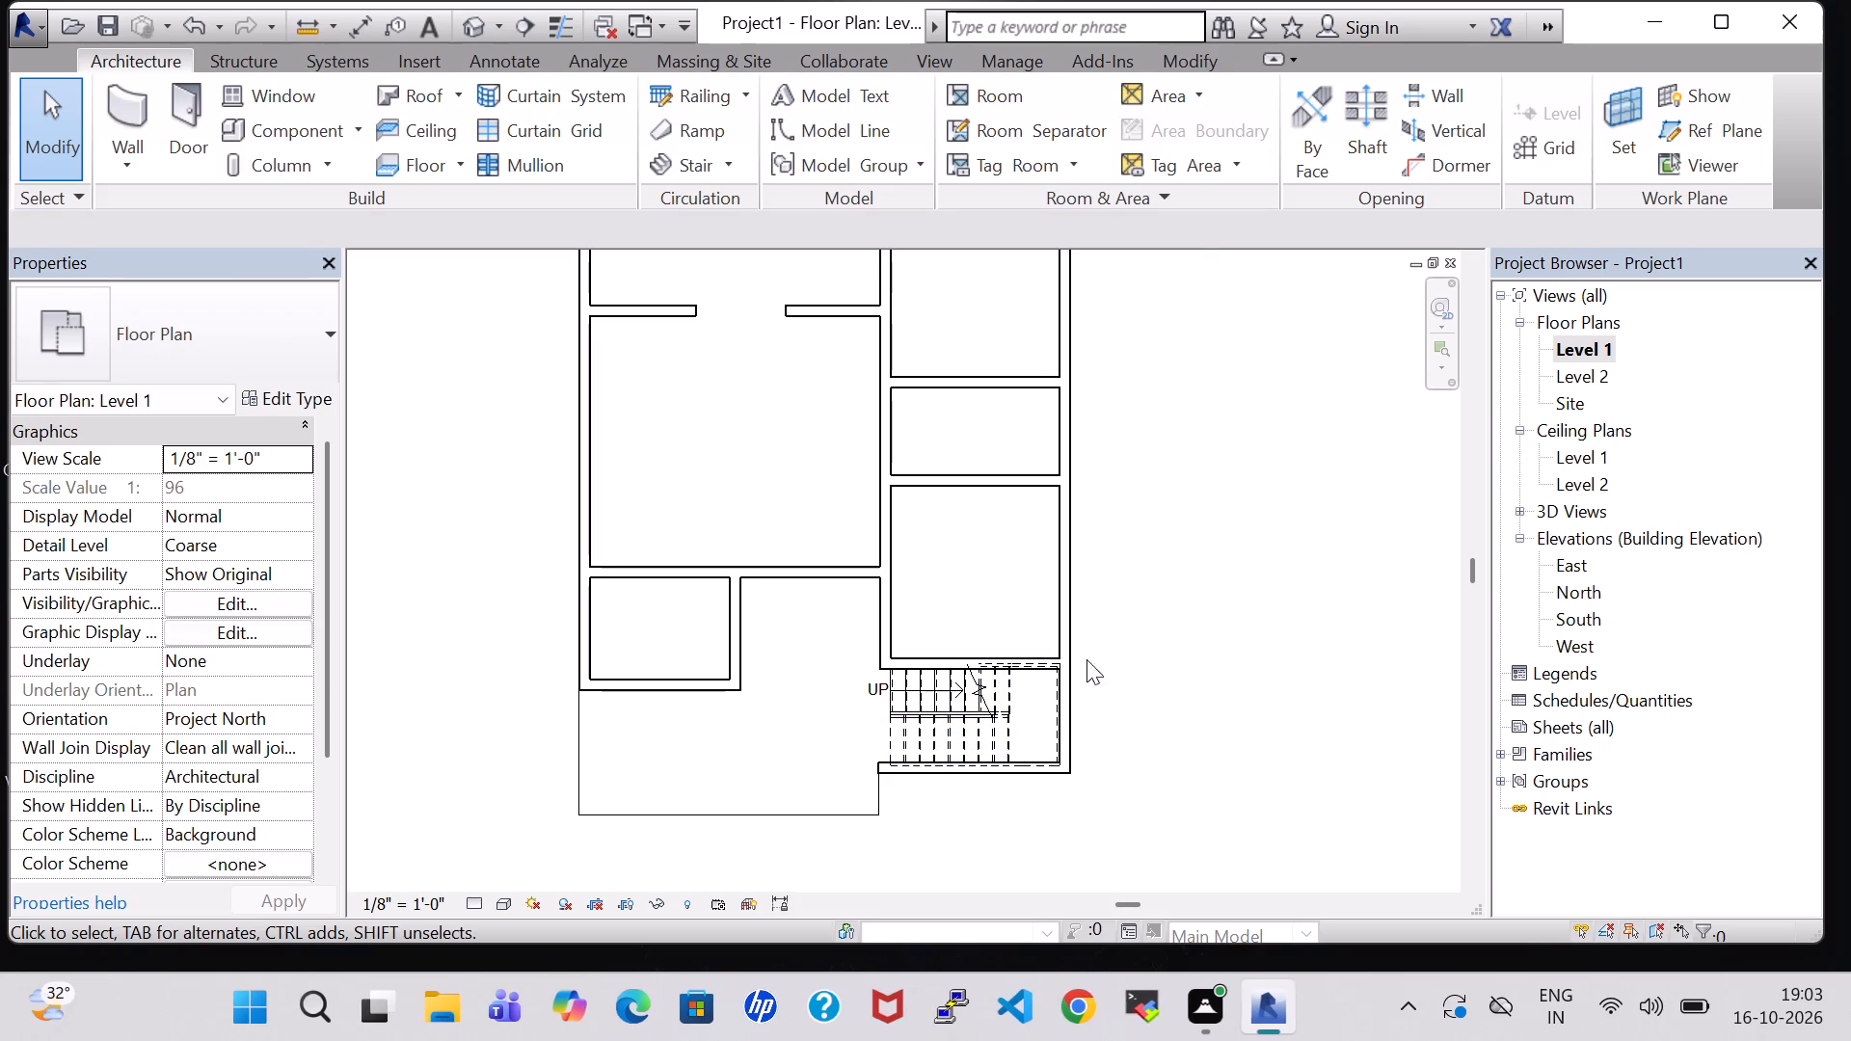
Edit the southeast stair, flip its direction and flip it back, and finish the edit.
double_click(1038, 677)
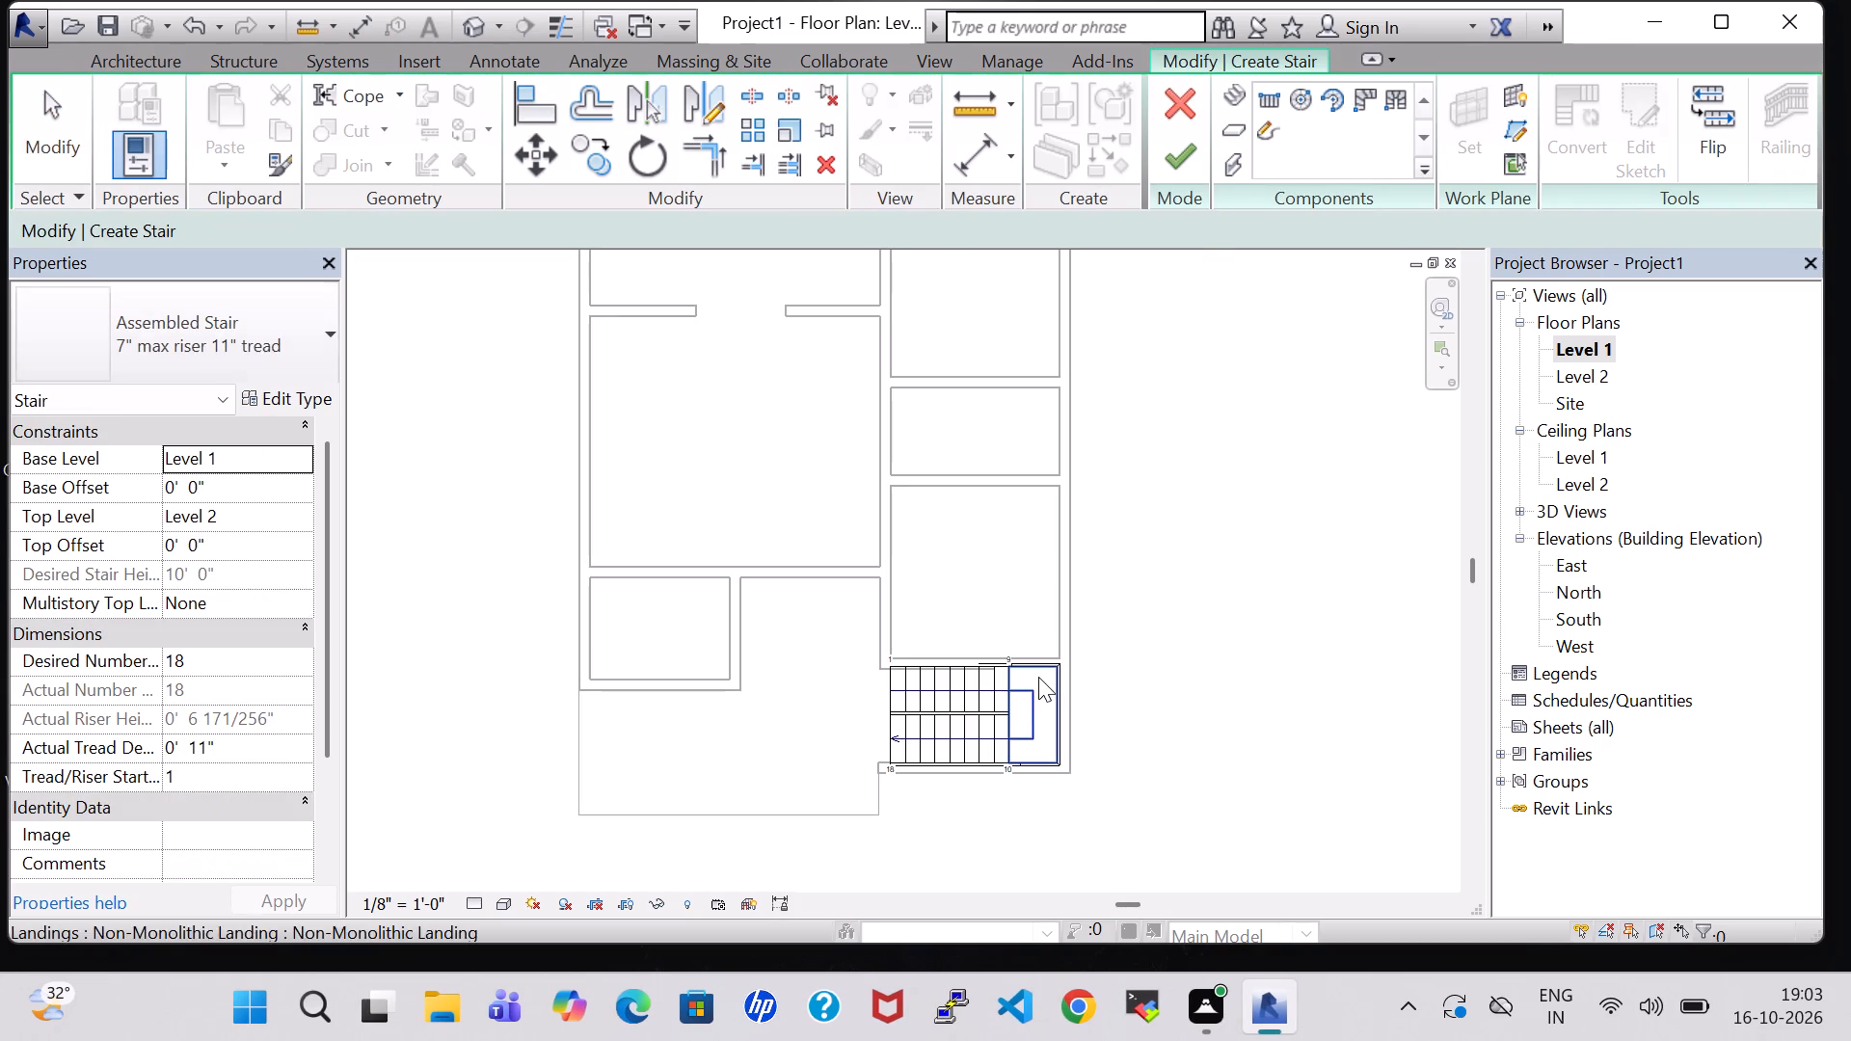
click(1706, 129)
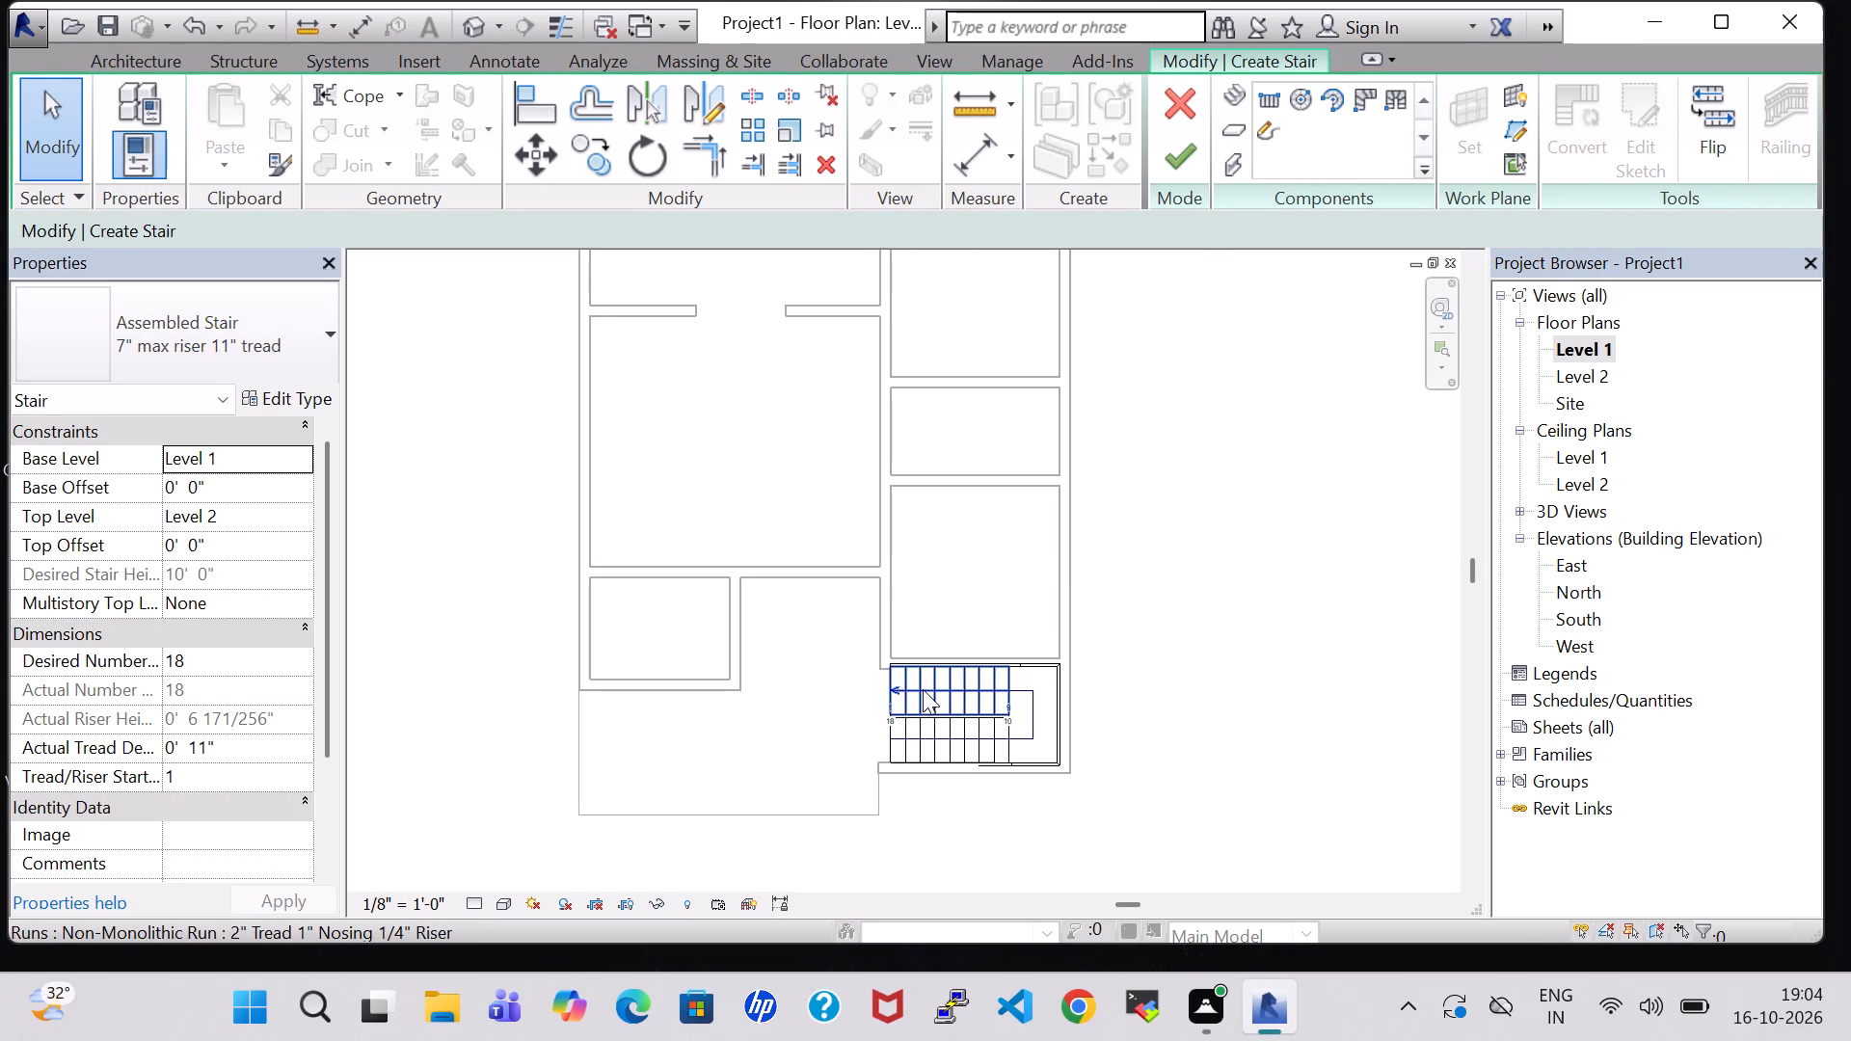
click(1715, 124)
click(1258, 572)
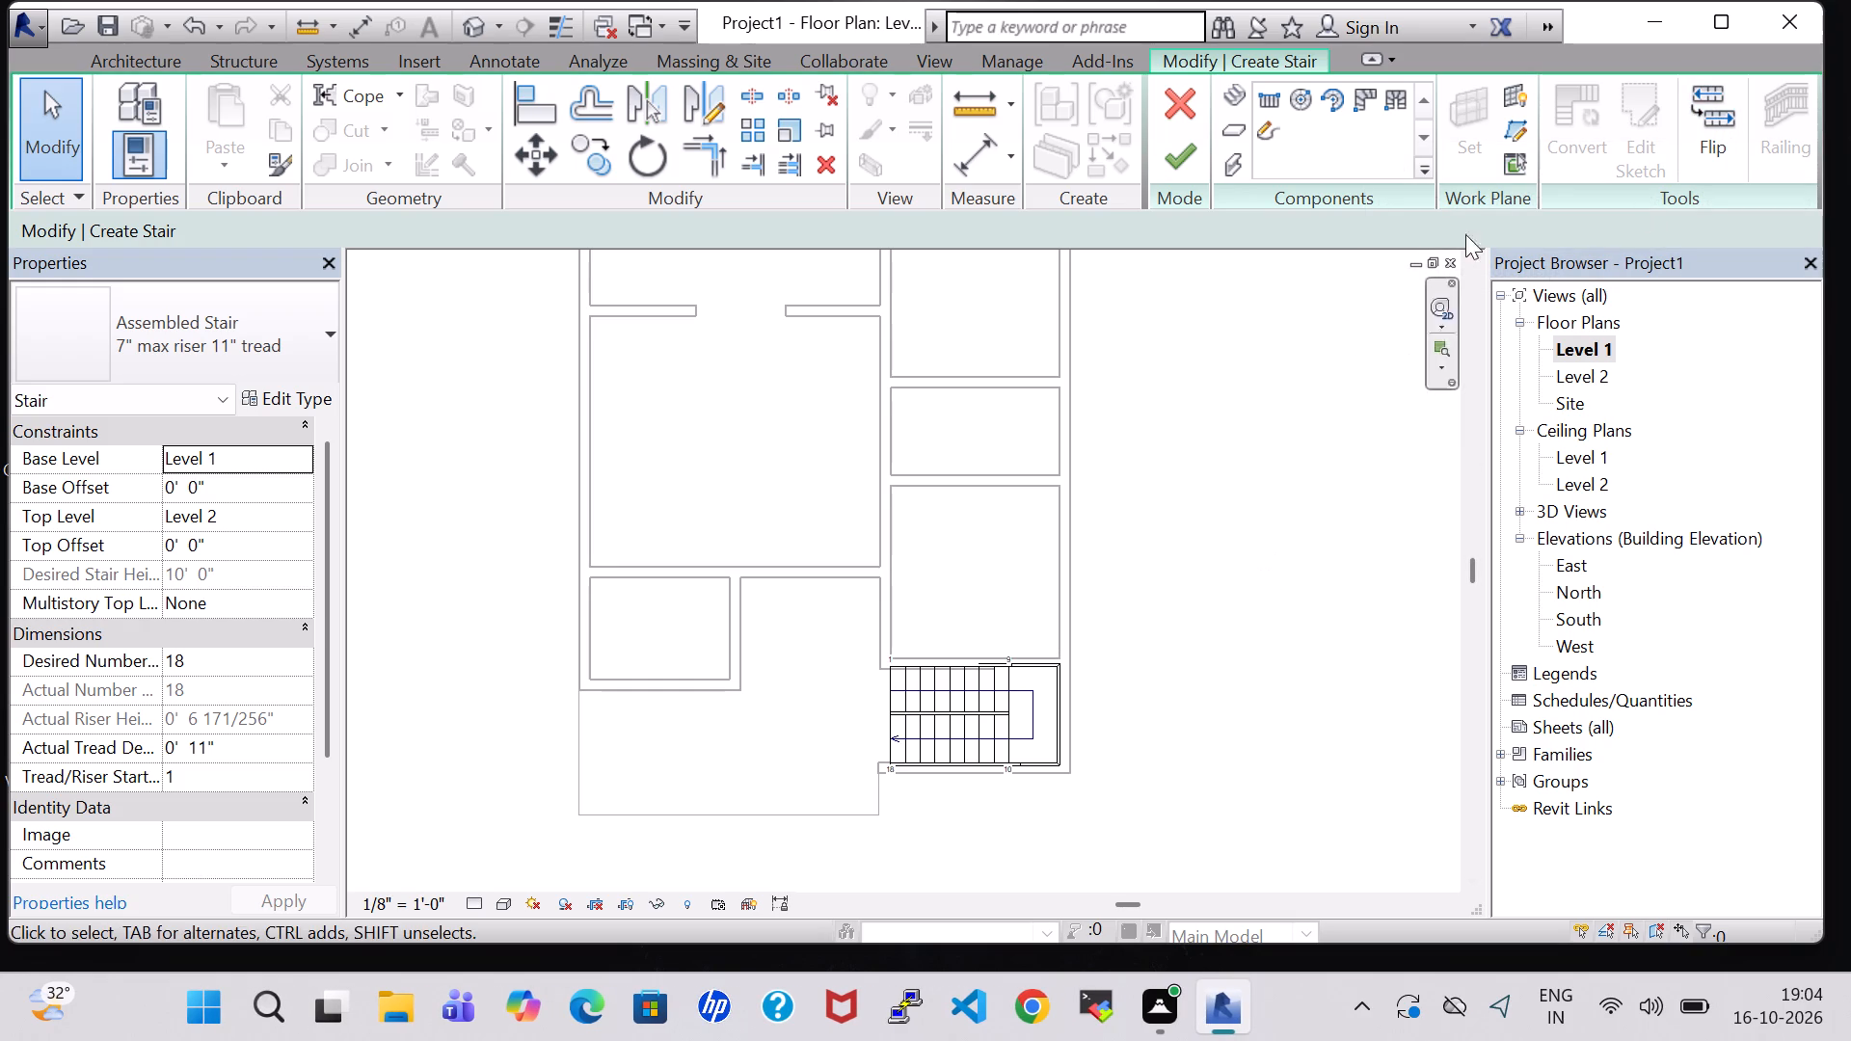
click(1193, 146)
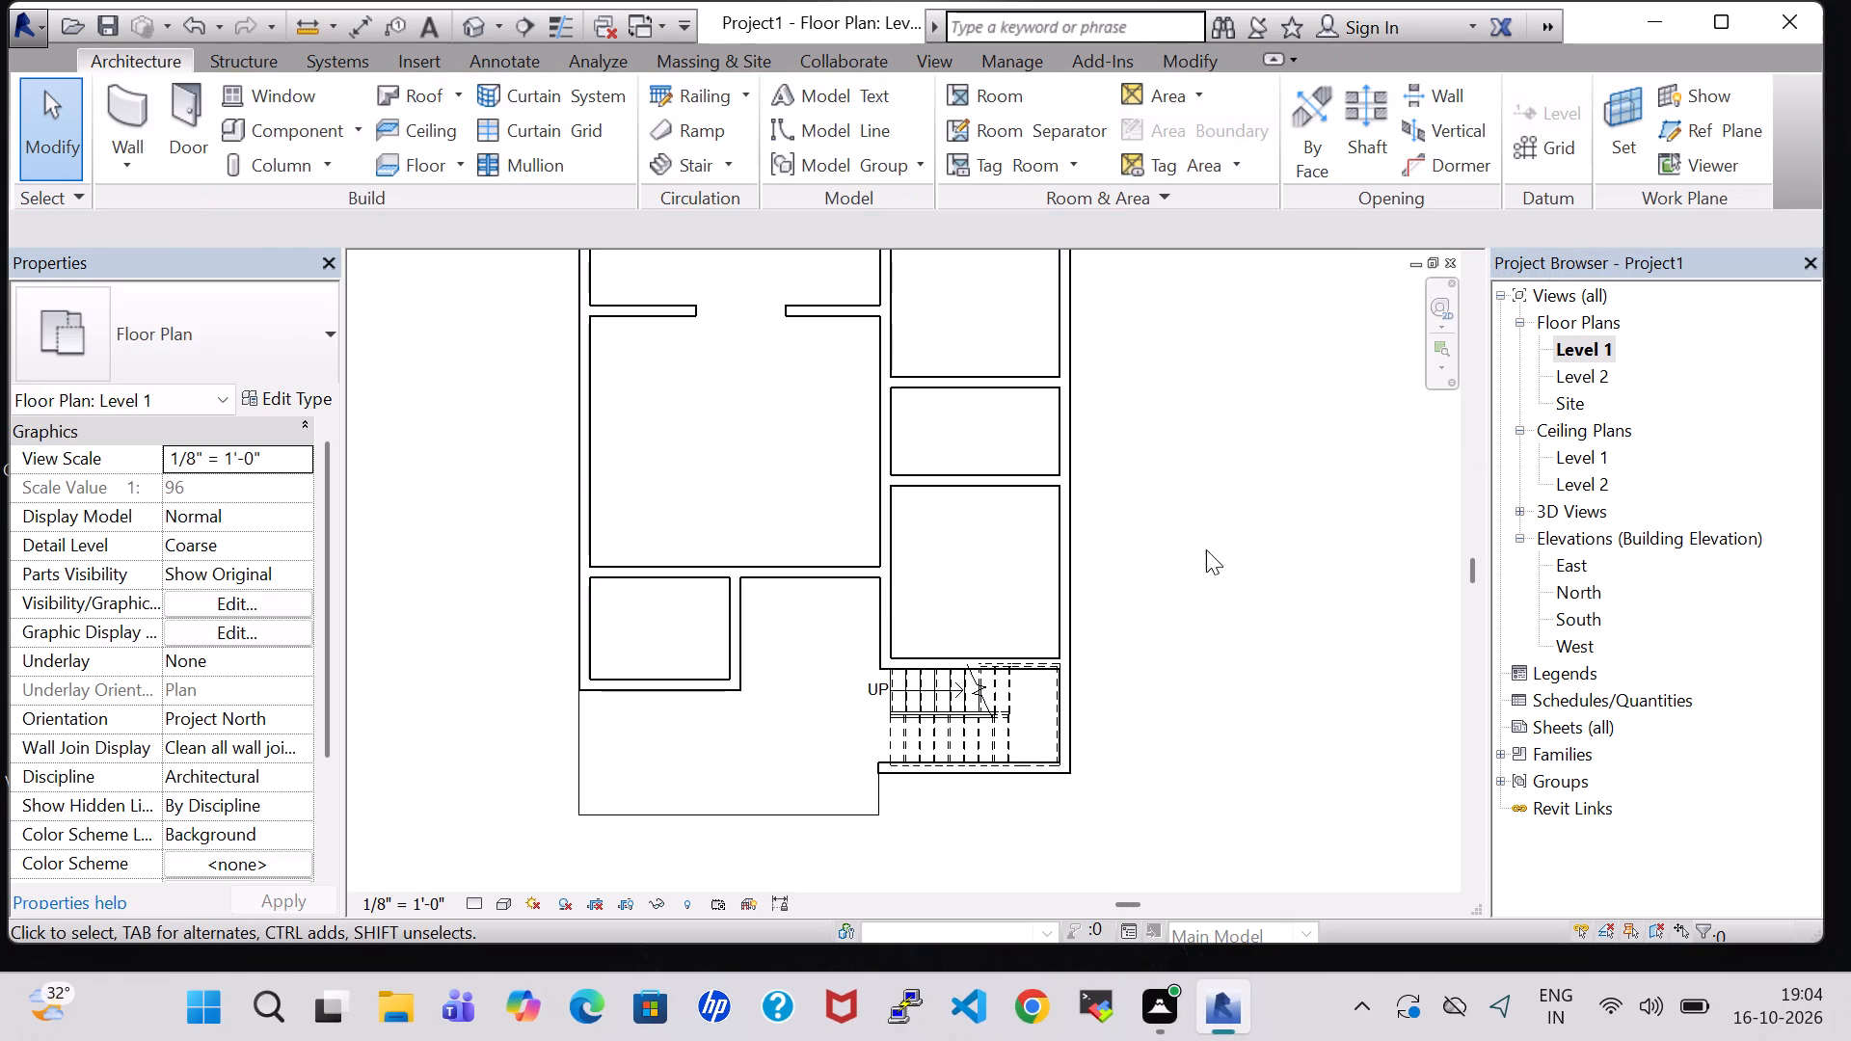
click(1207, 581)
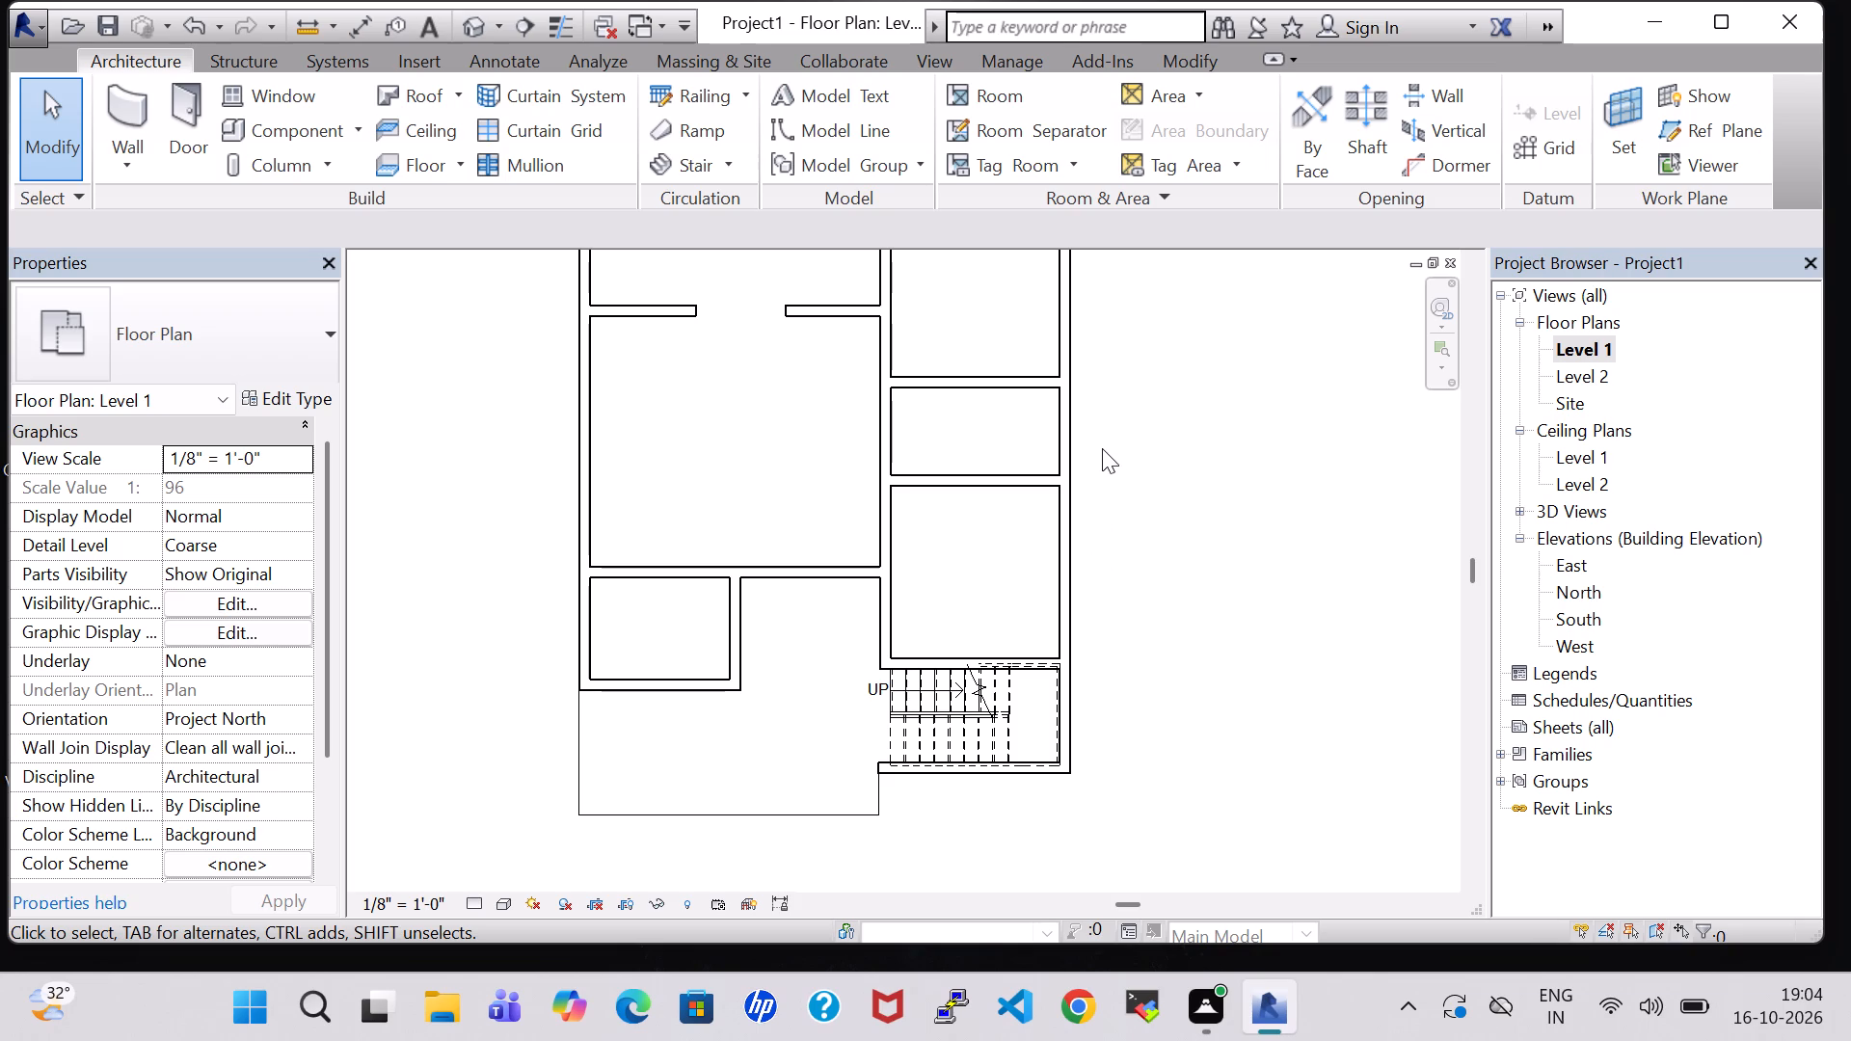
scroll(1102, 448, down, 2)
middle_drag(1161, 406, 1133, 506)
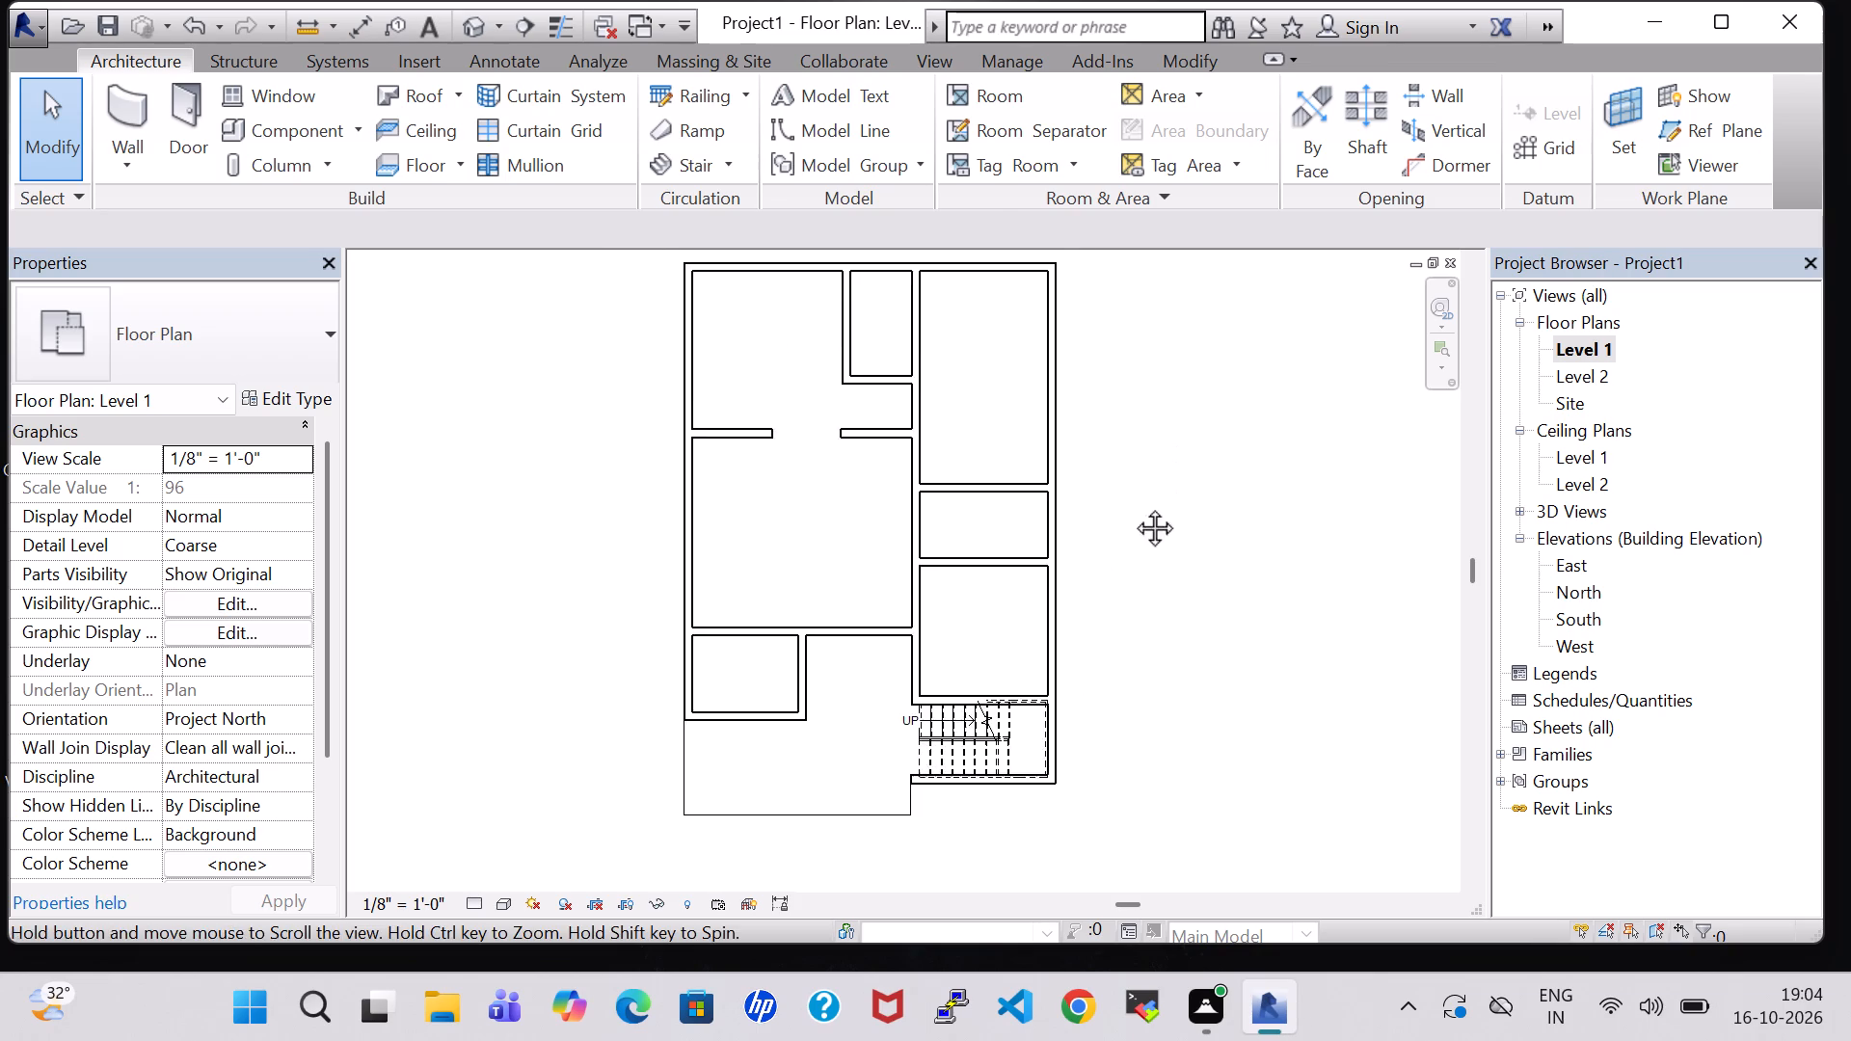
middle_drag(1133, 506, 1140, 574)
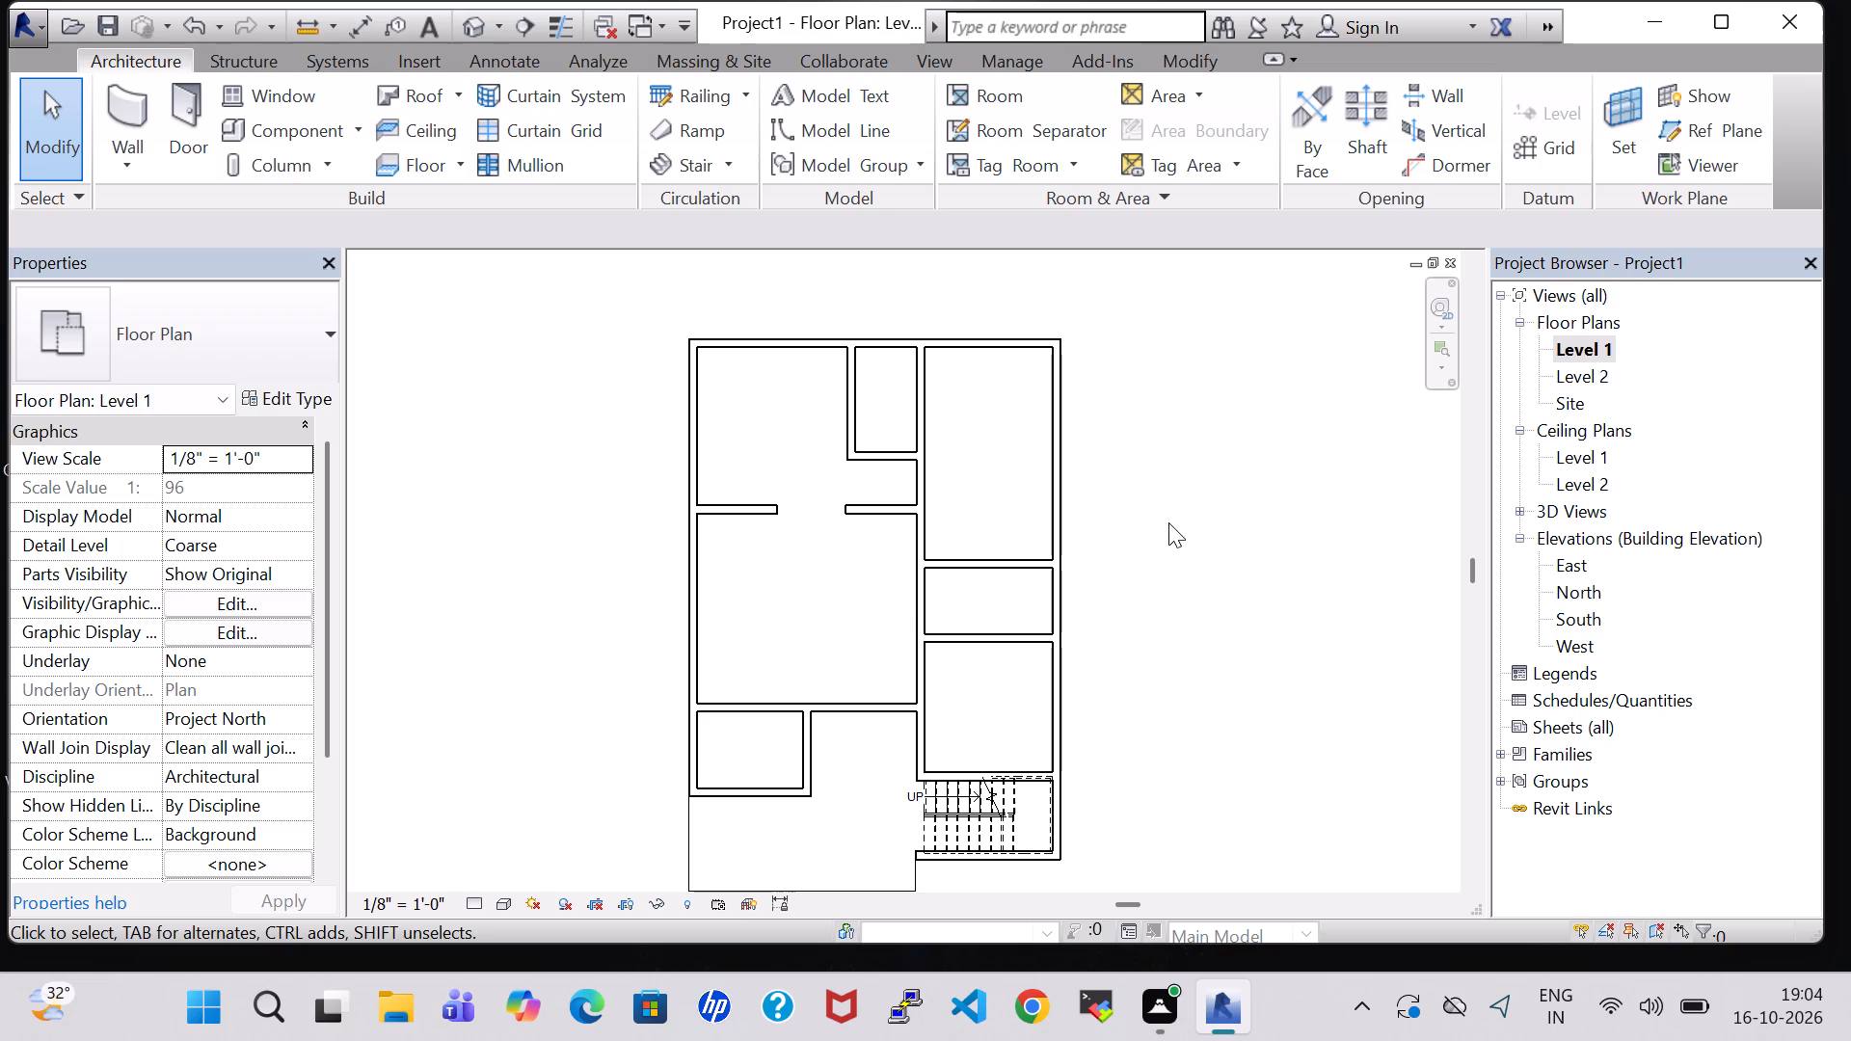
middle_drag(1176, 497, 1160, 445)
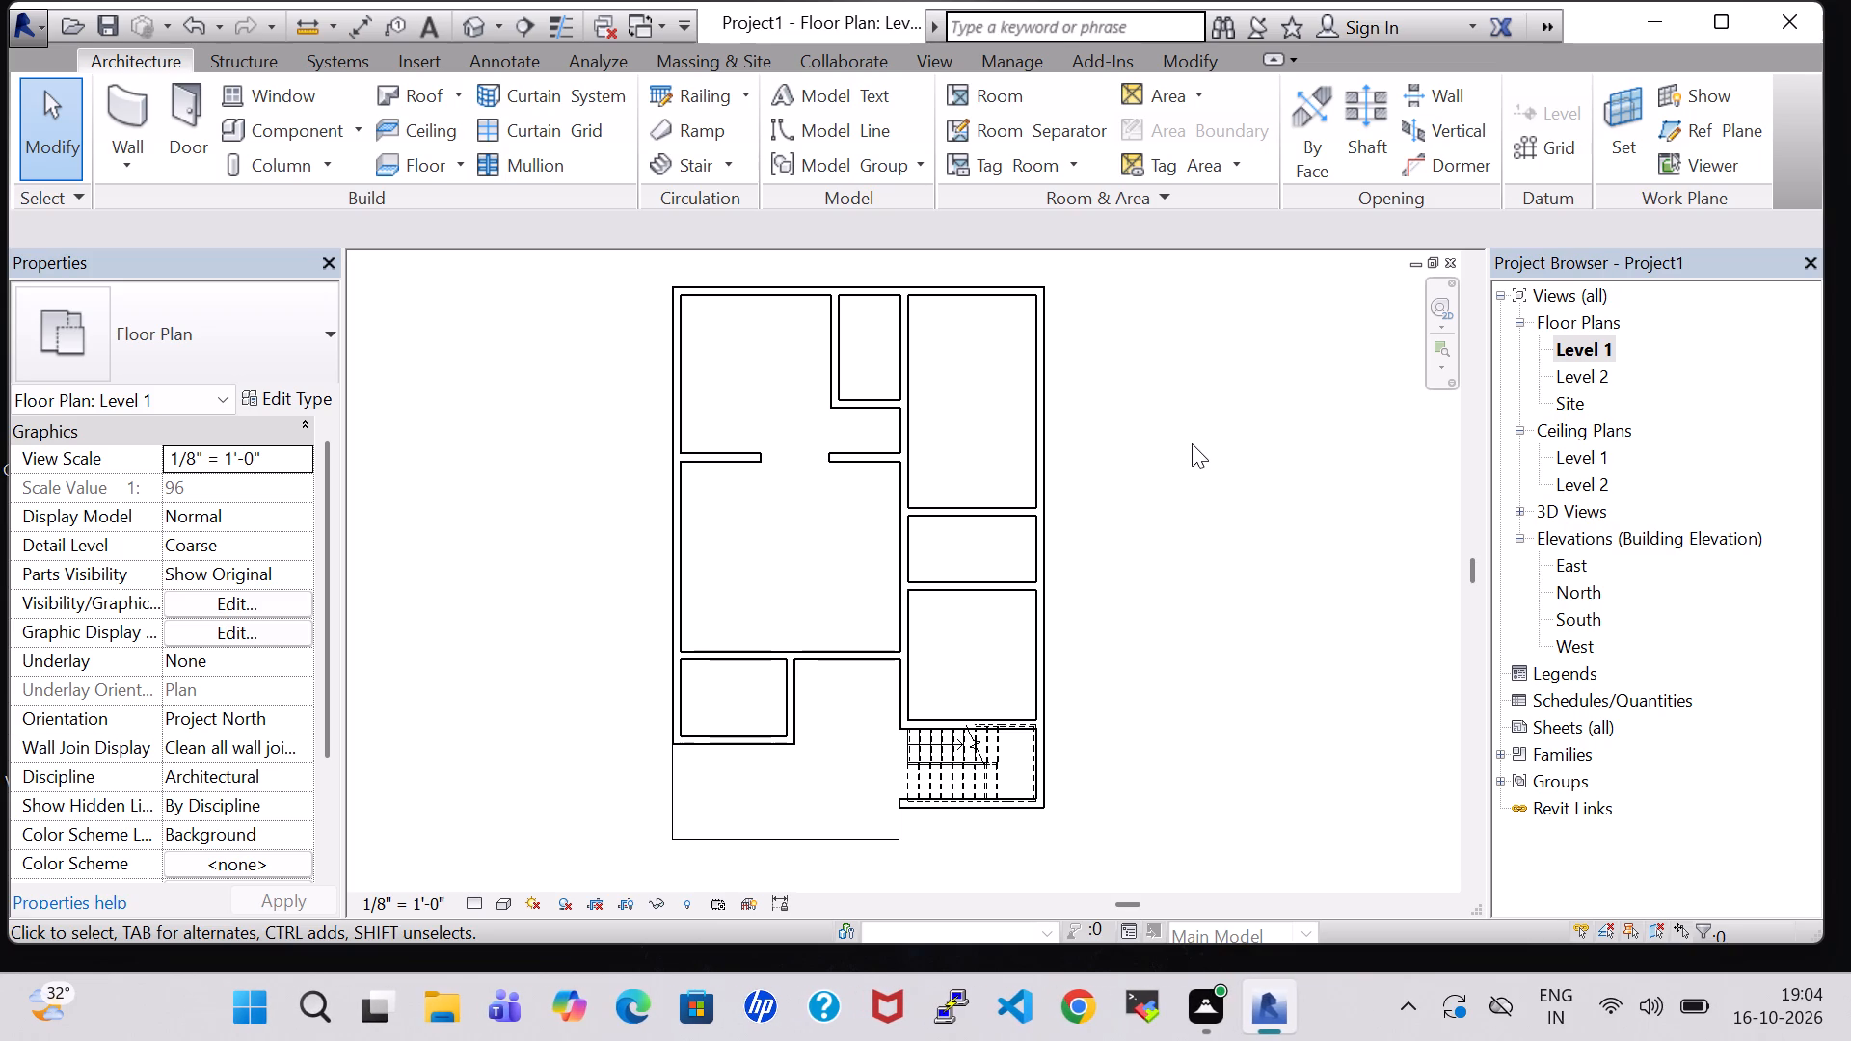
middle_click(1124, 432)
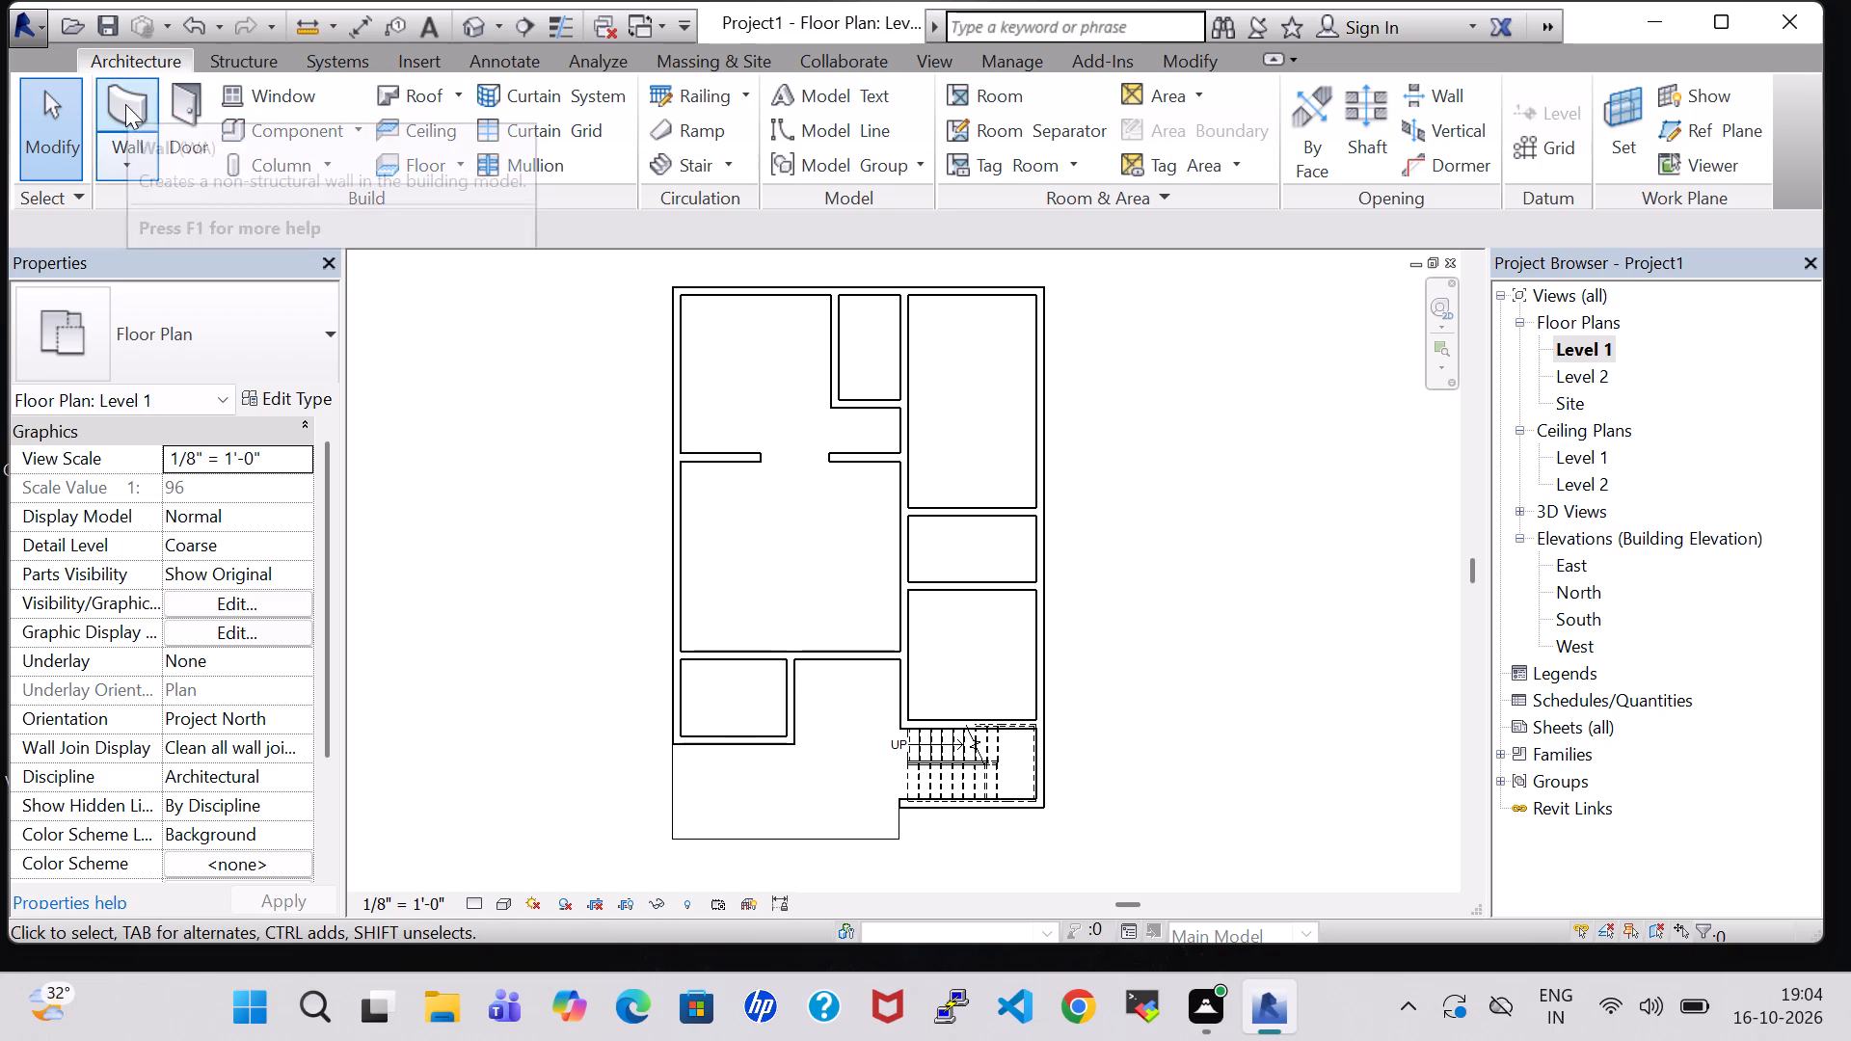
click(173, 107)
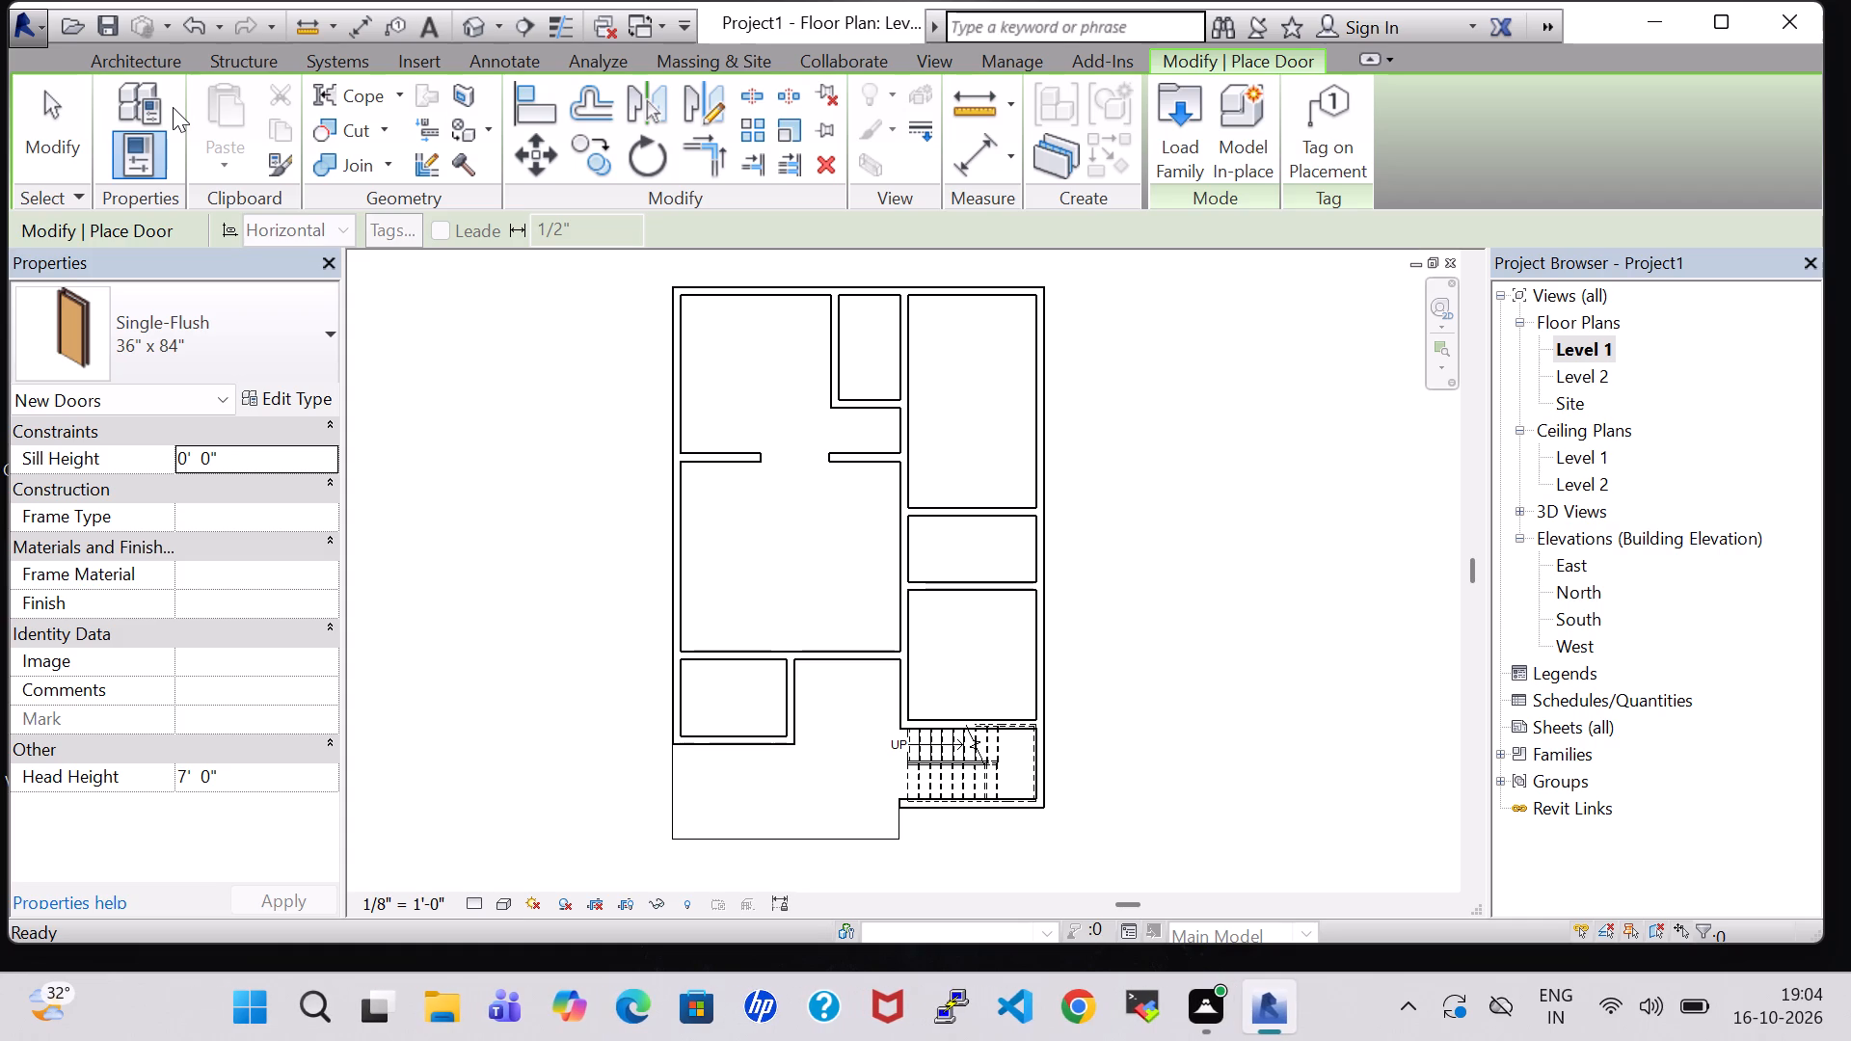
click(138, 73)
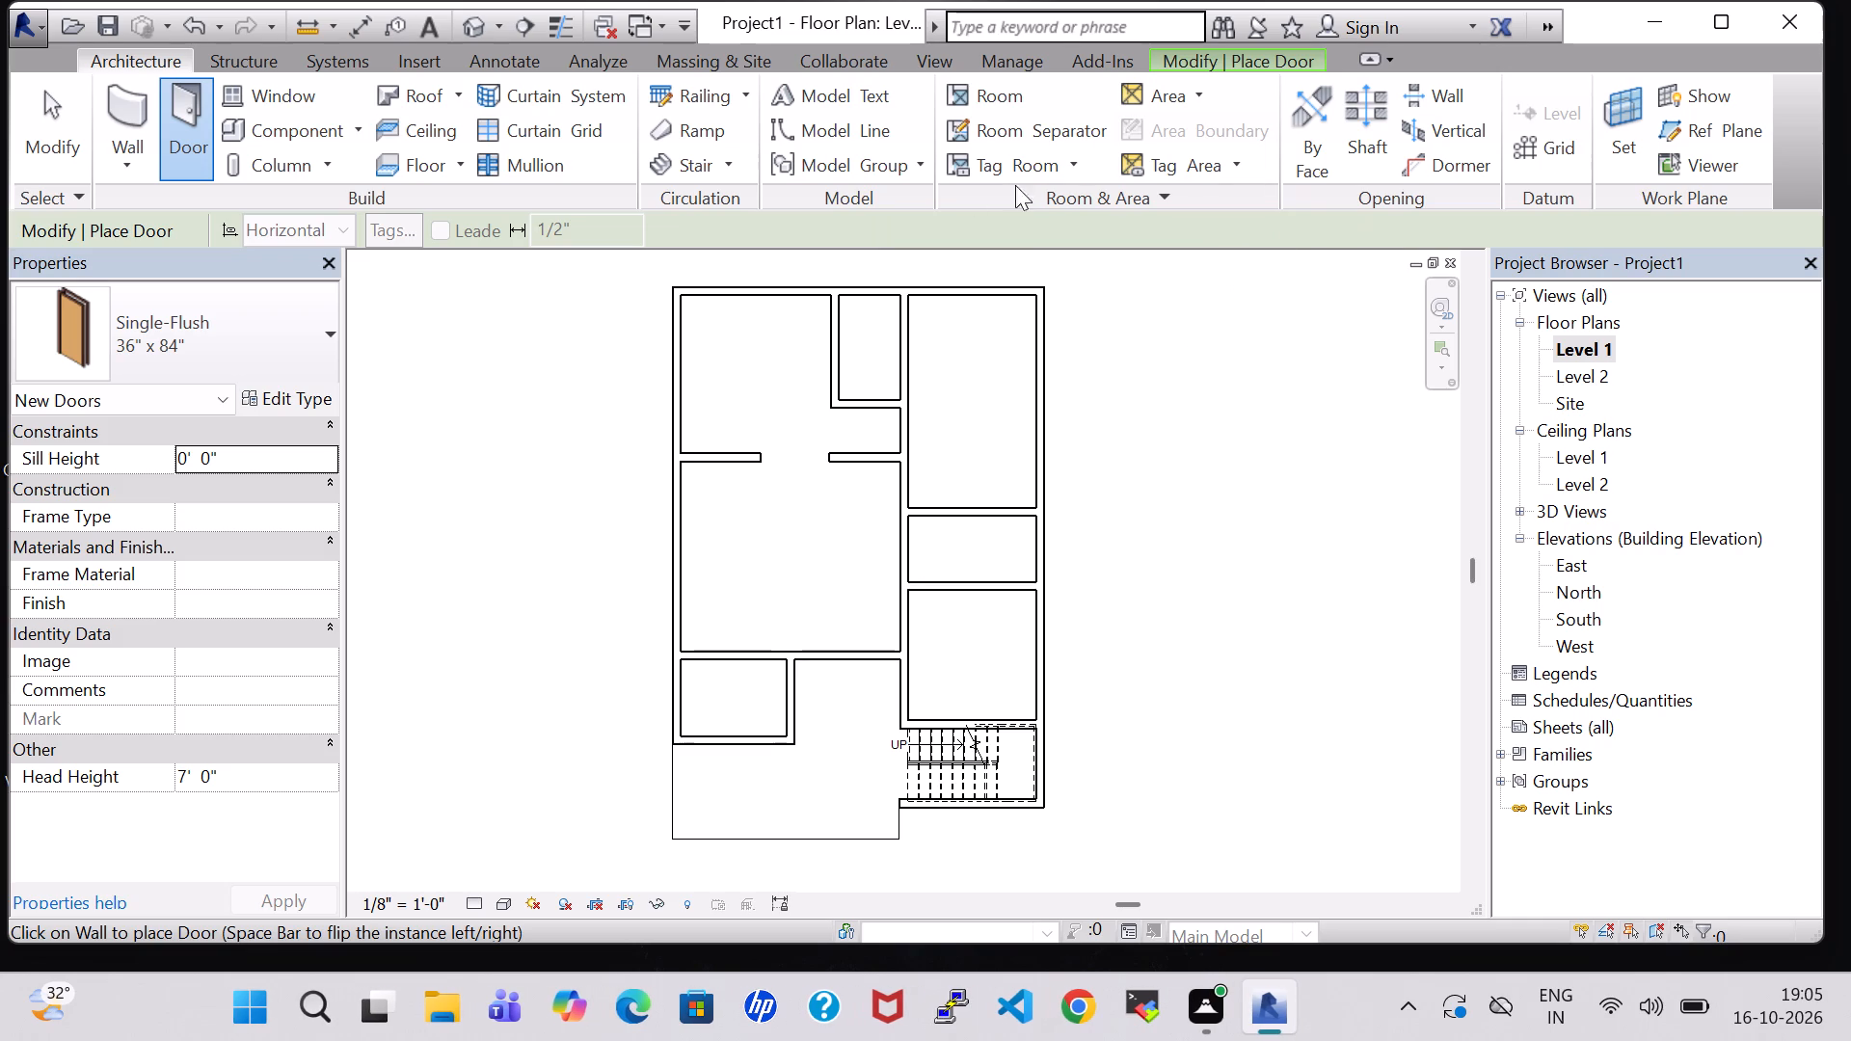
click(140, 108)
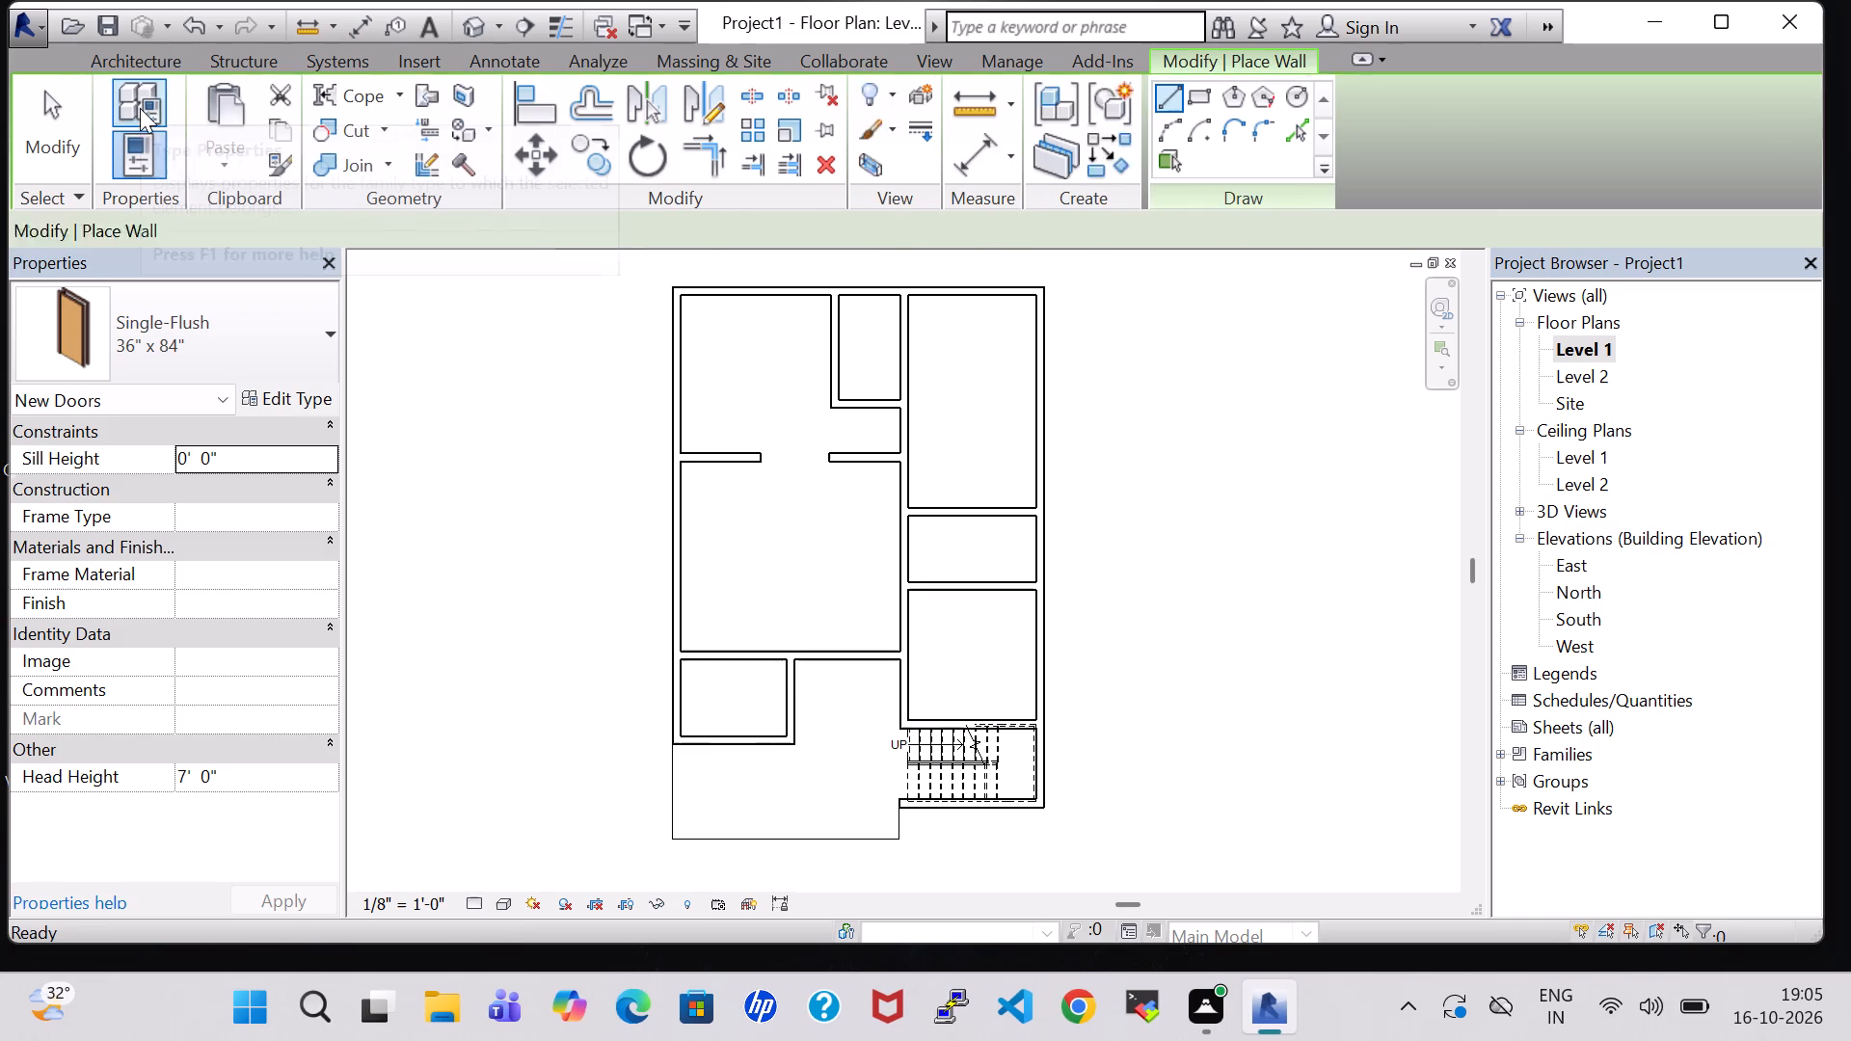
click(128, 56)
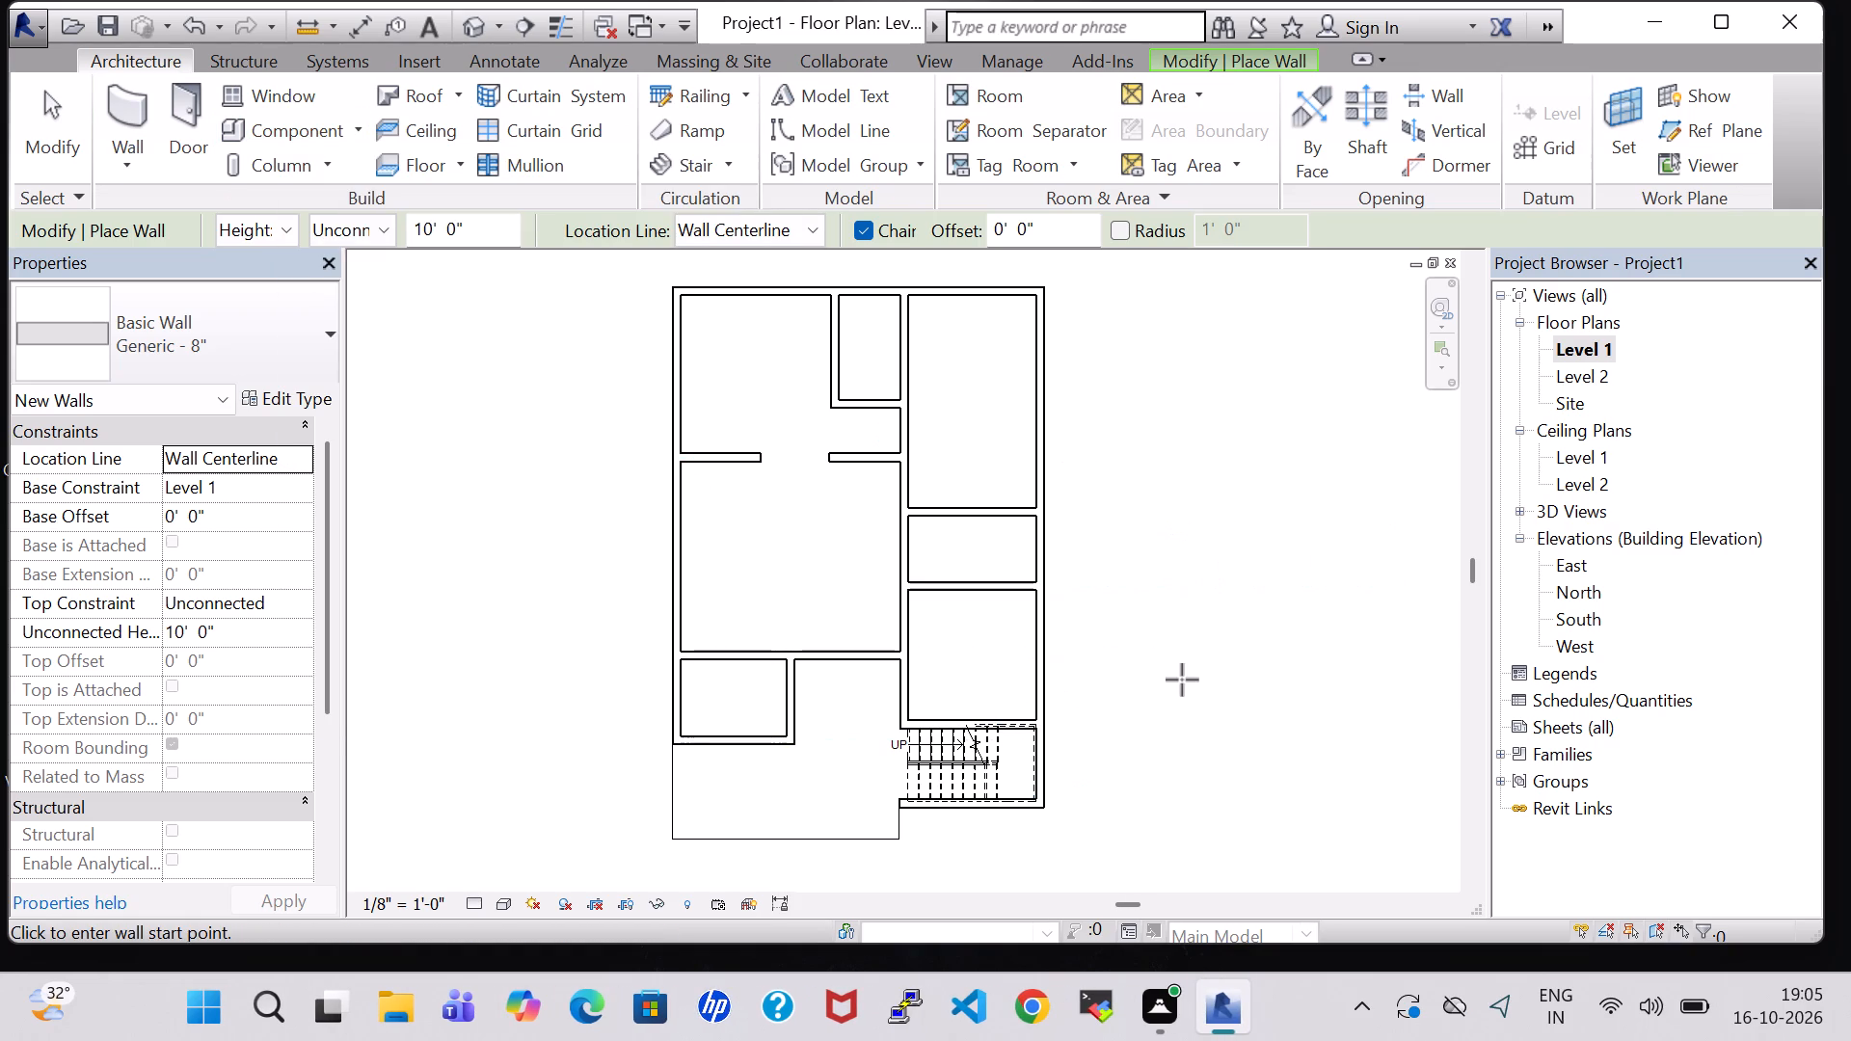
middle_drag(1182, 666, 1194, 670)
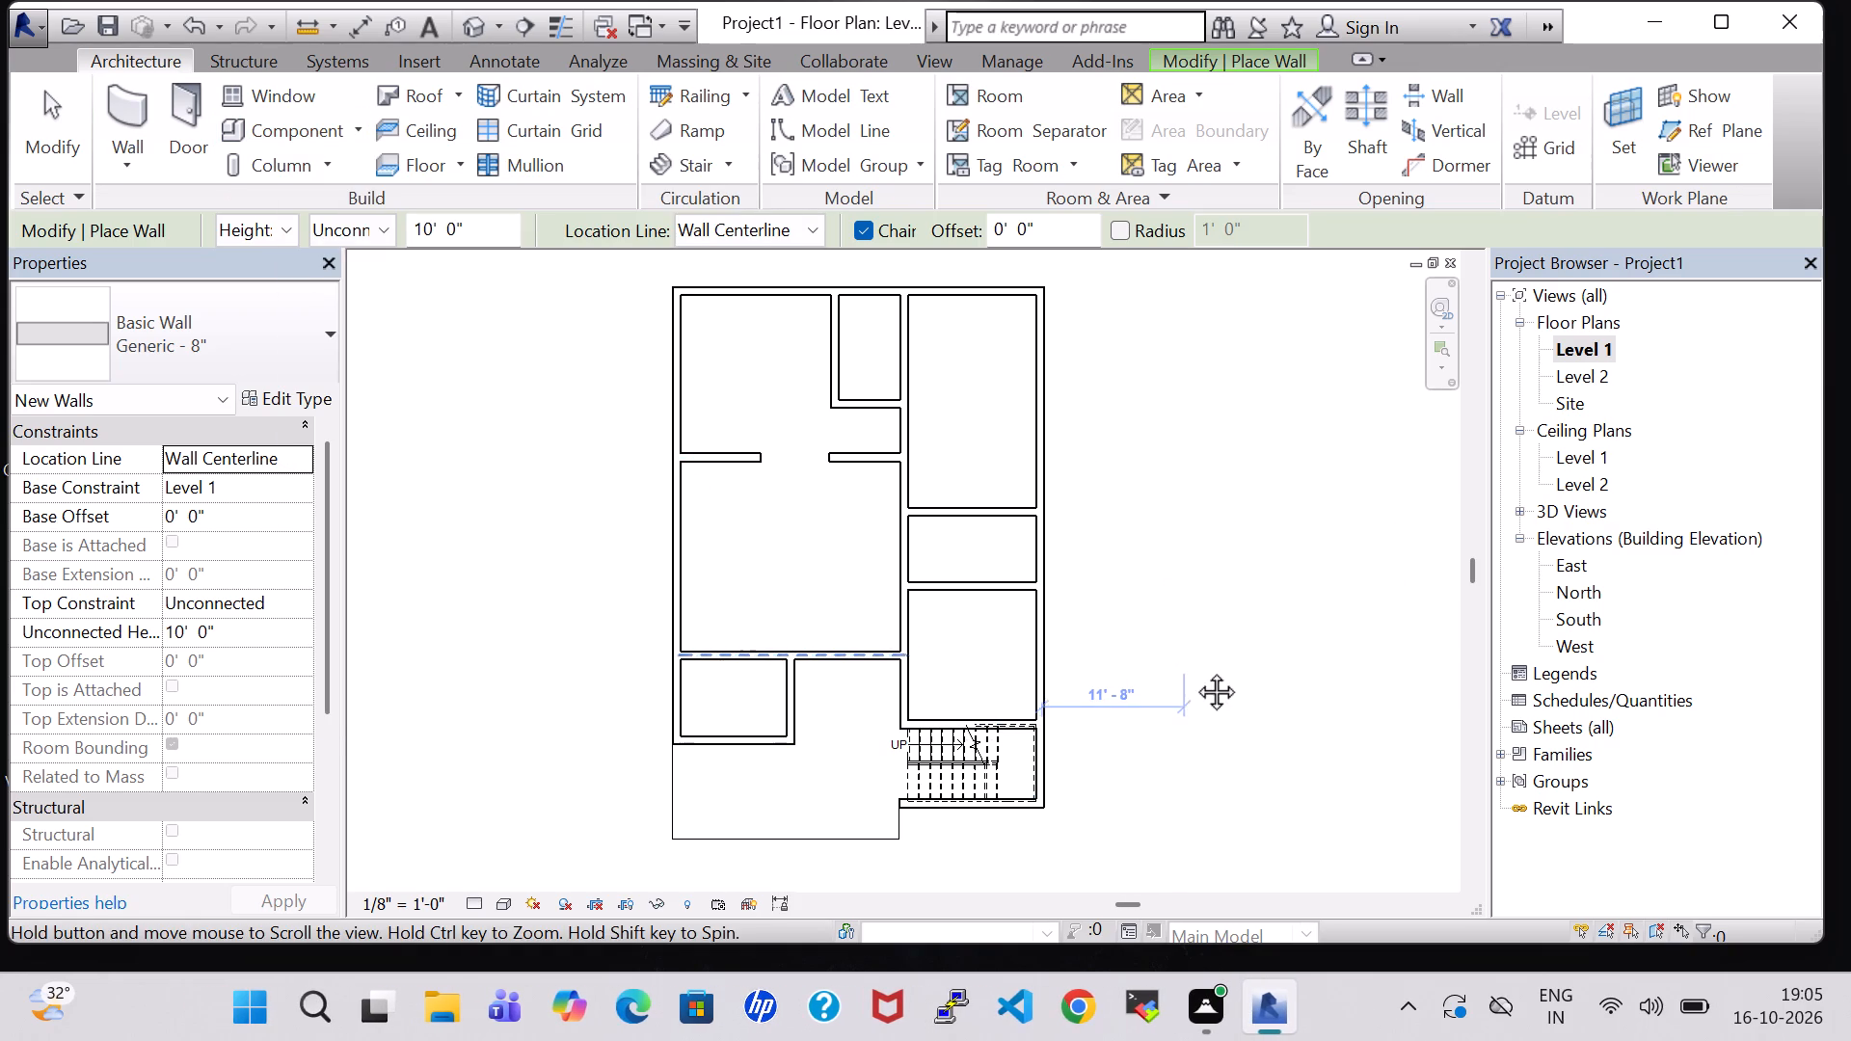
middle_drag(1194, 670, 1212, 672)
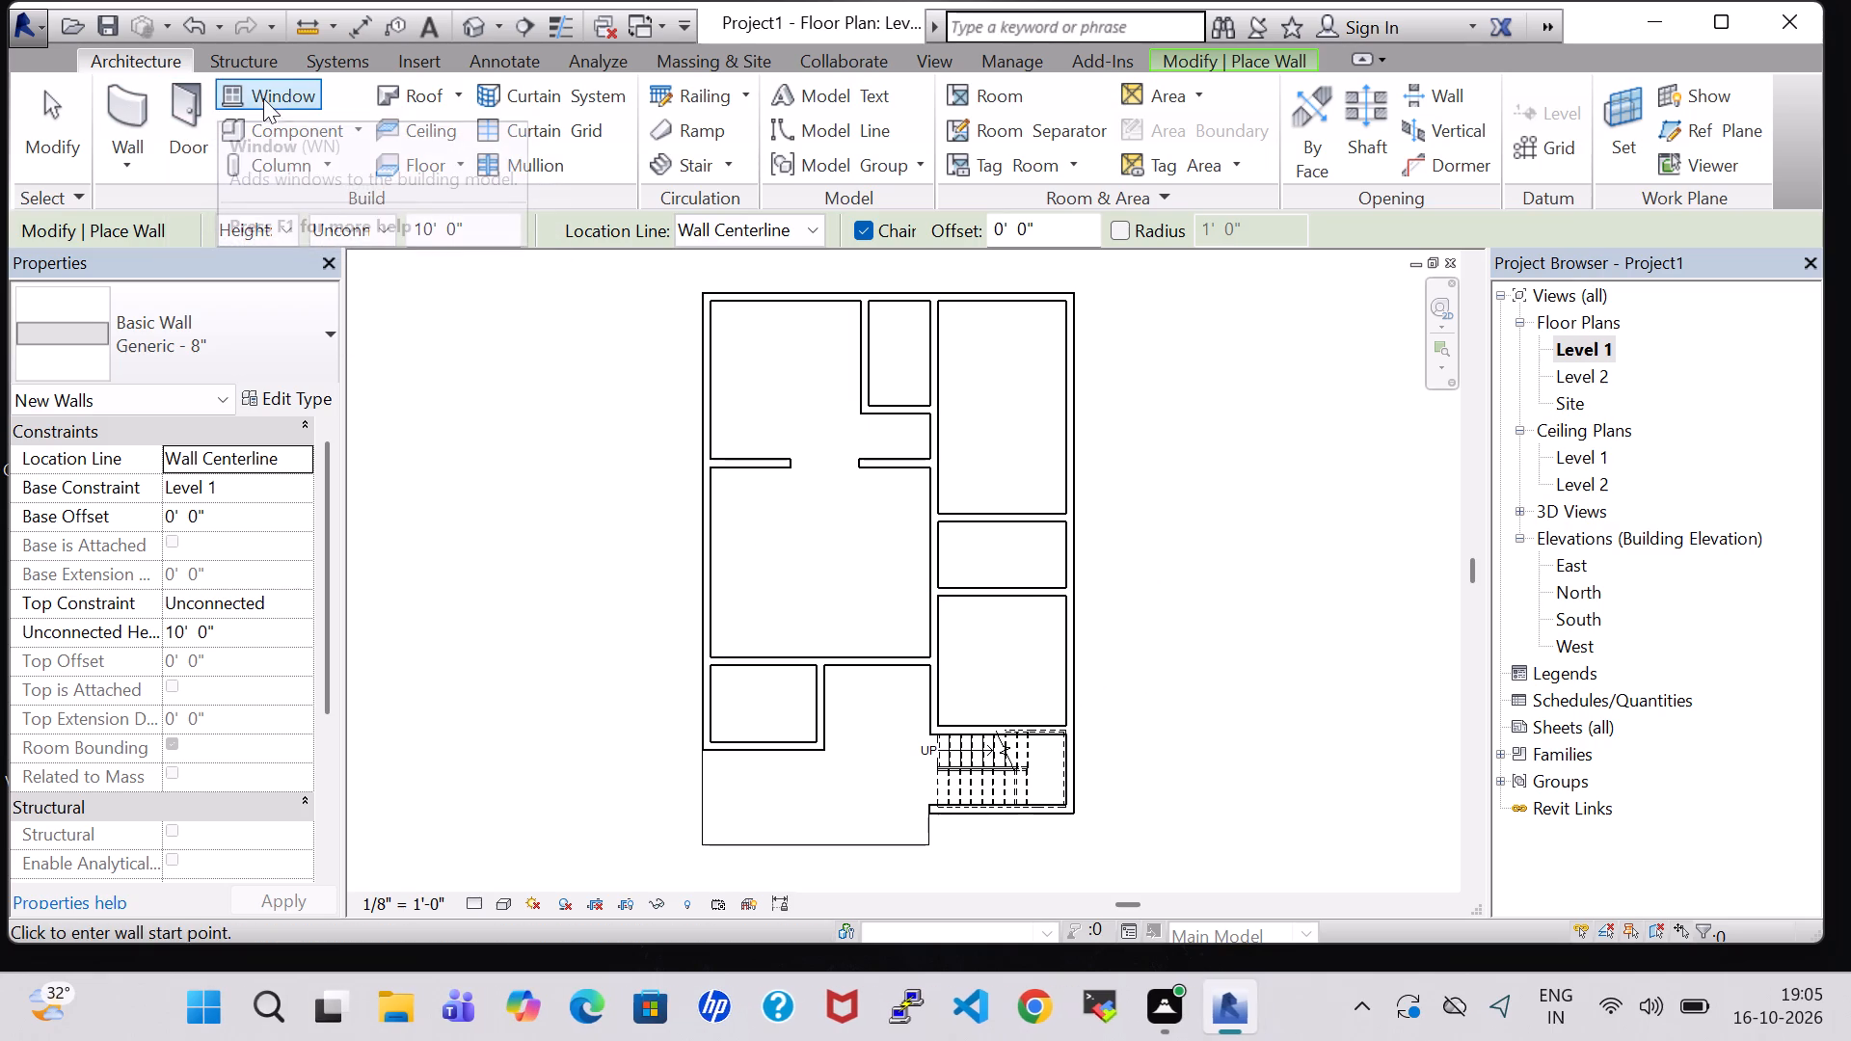
Place a Single-Flush 30" x 84" door in the small north room's south wall, about 1'-11" from its west wall, hinged west and swinging inward.
click(206, 95)
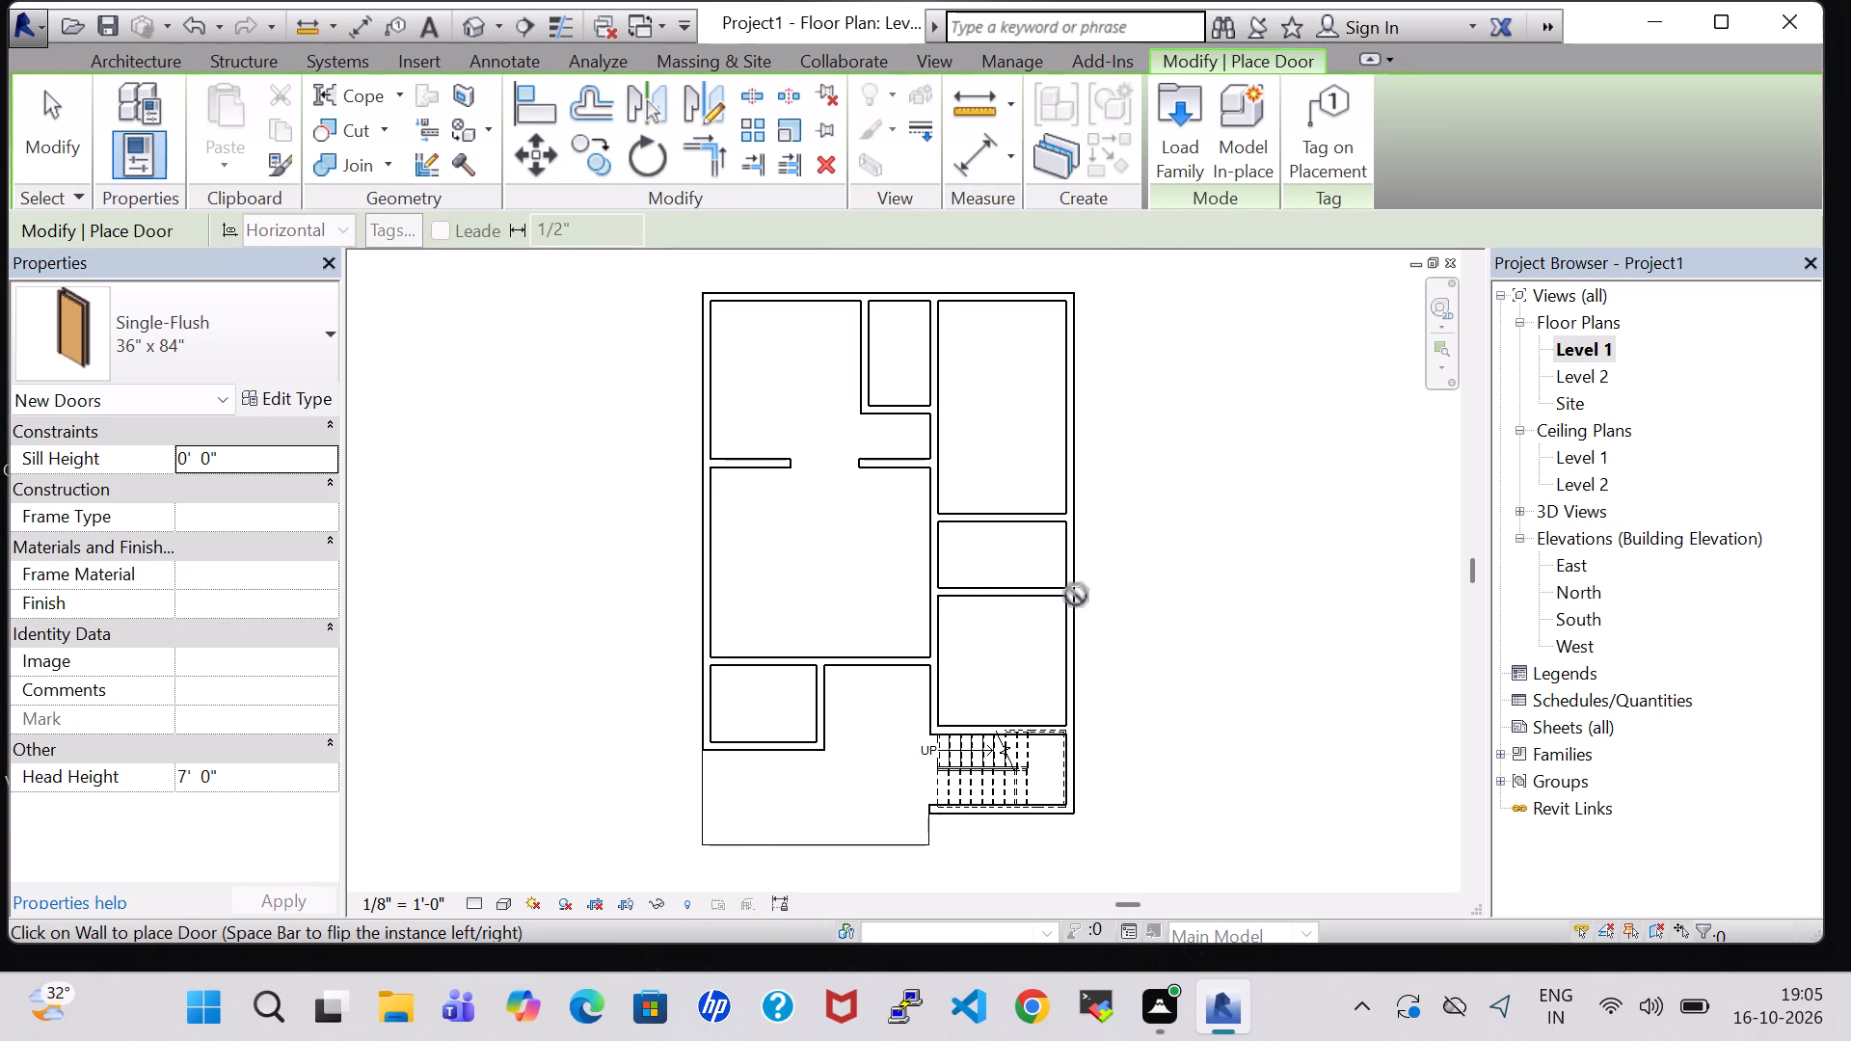
scroll(916, 561, up, 8)
middle_drag(838, 288, 847, 440)
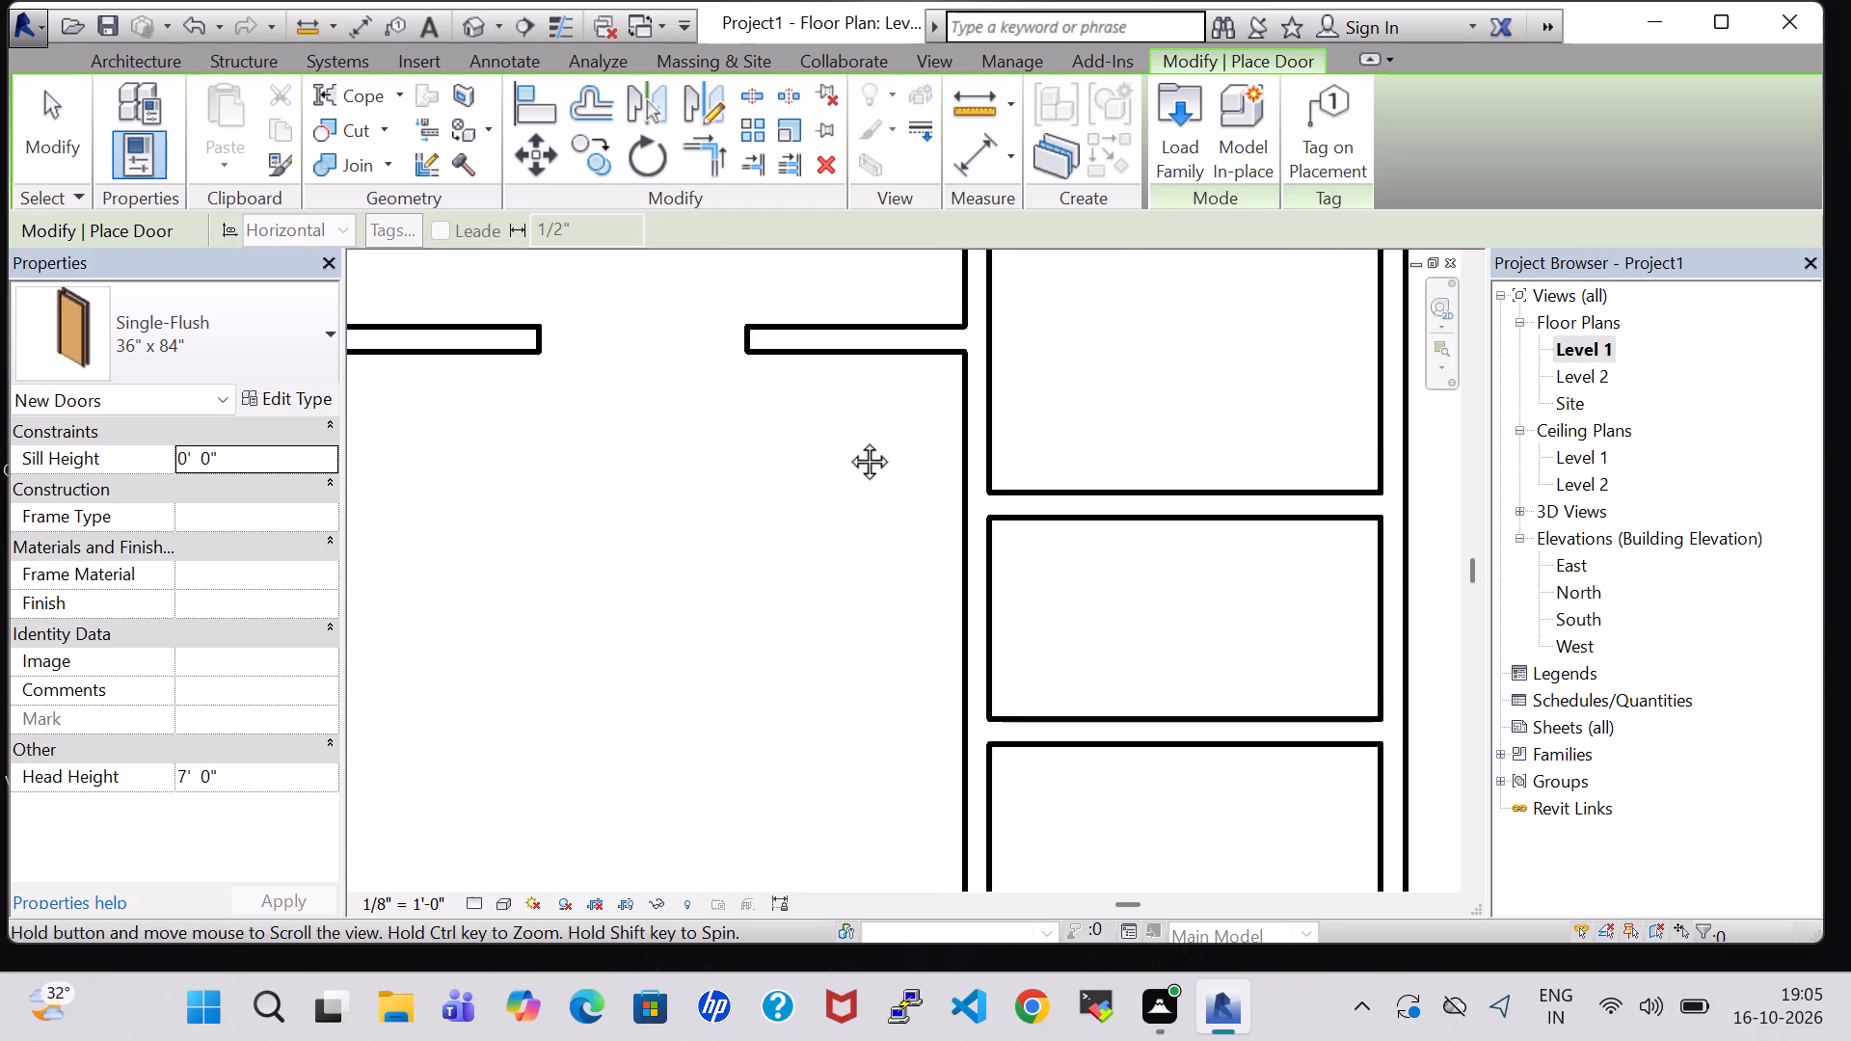
middle_drag(847, 440, 847, 774)
click(191, 342)
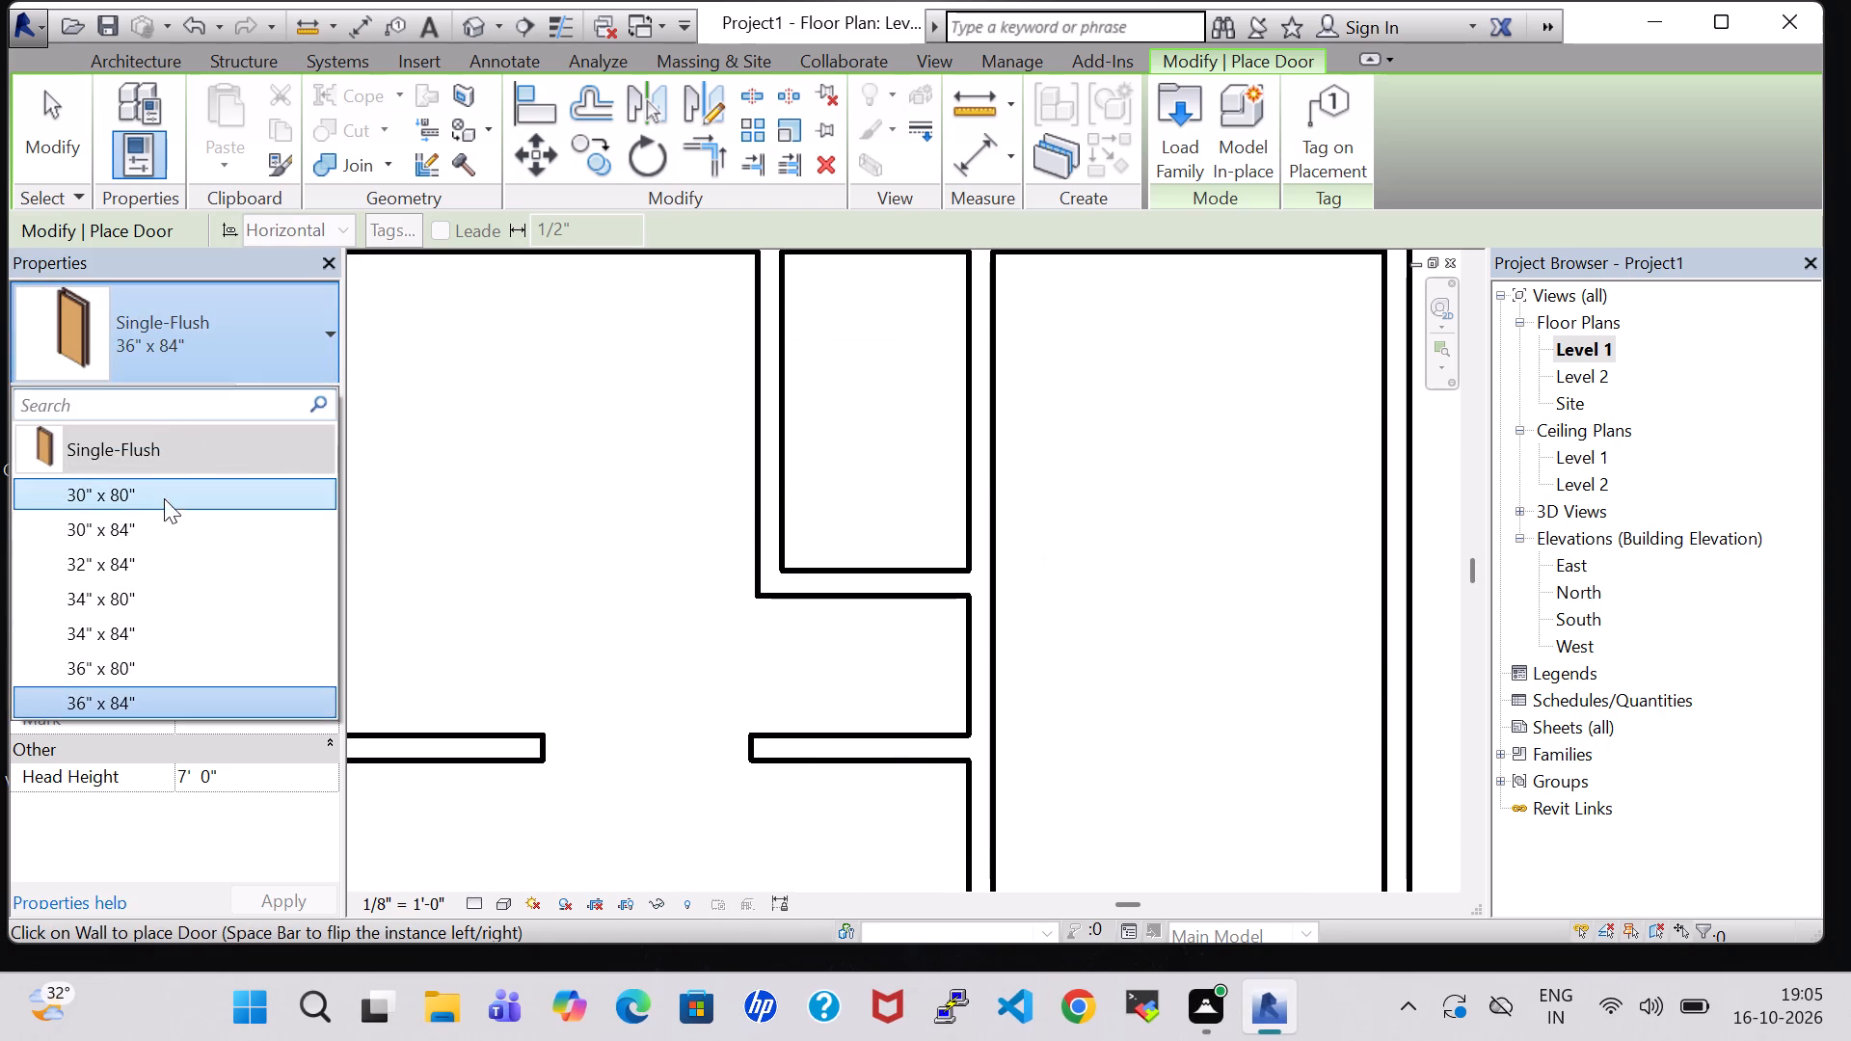
click(160, 526)
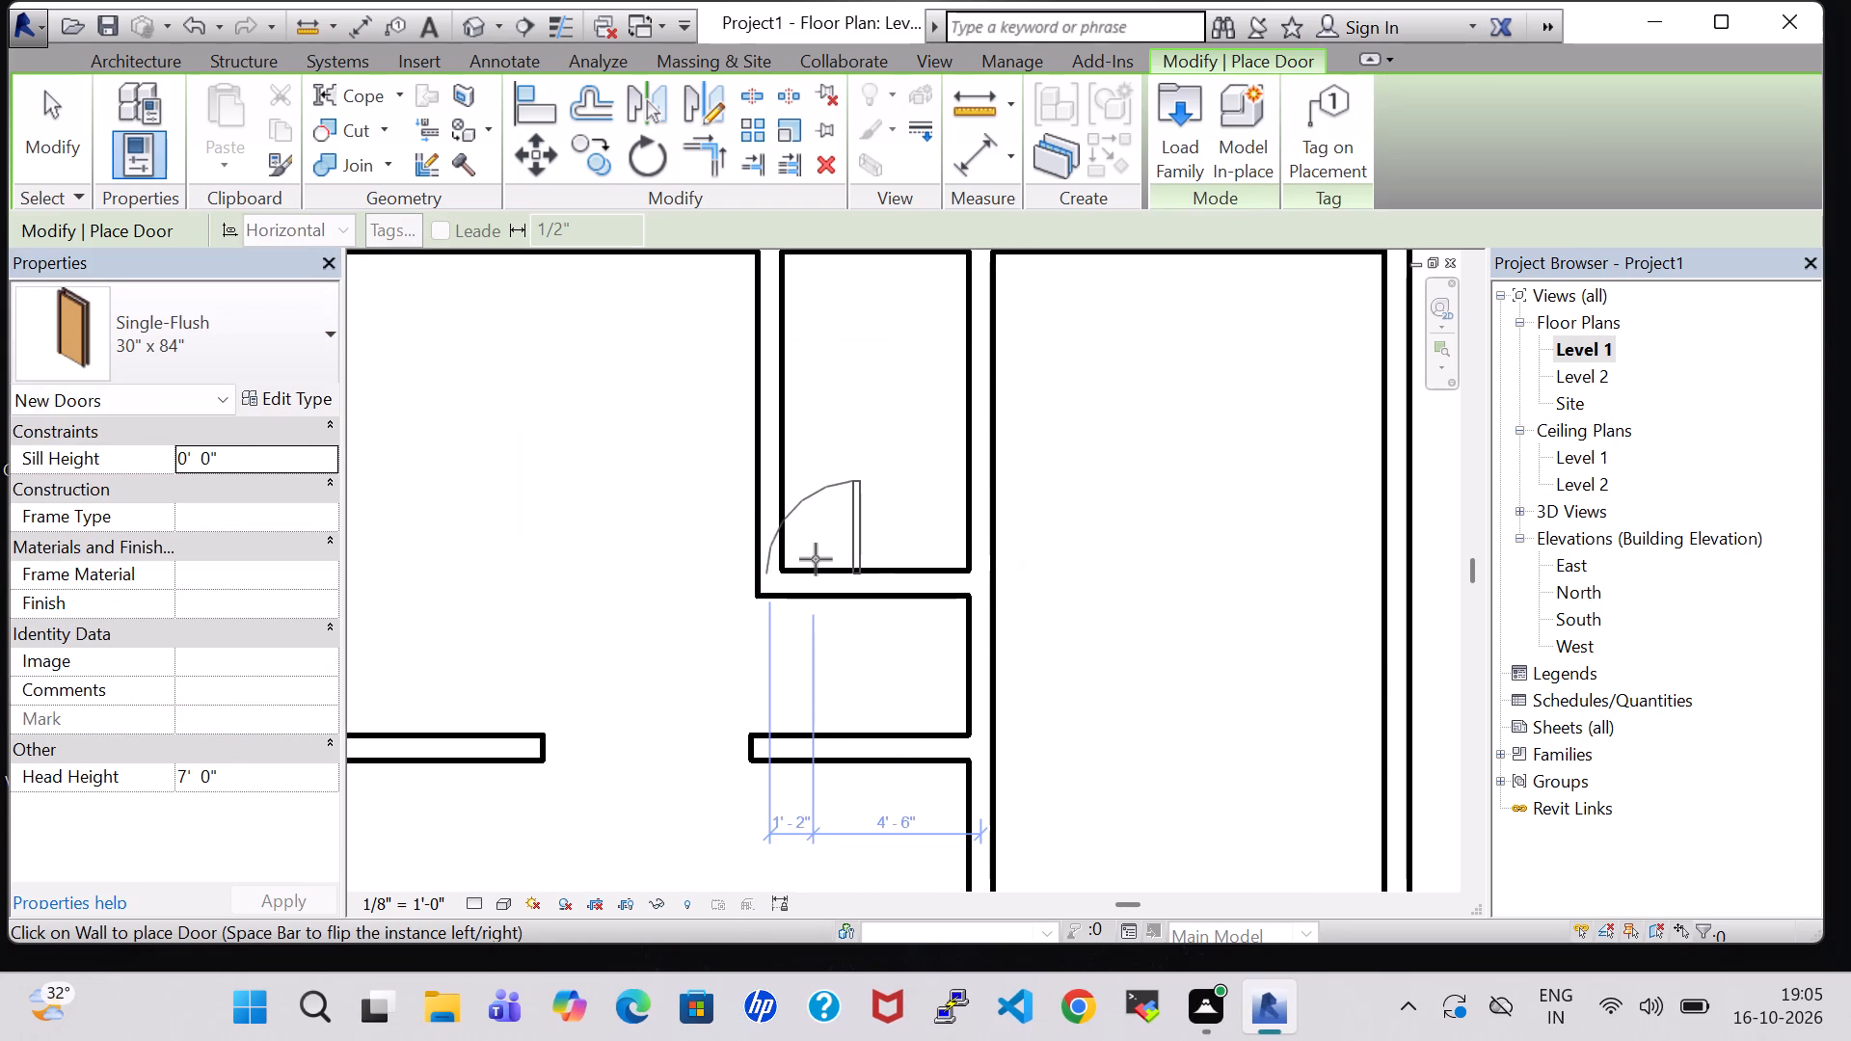
key(space)
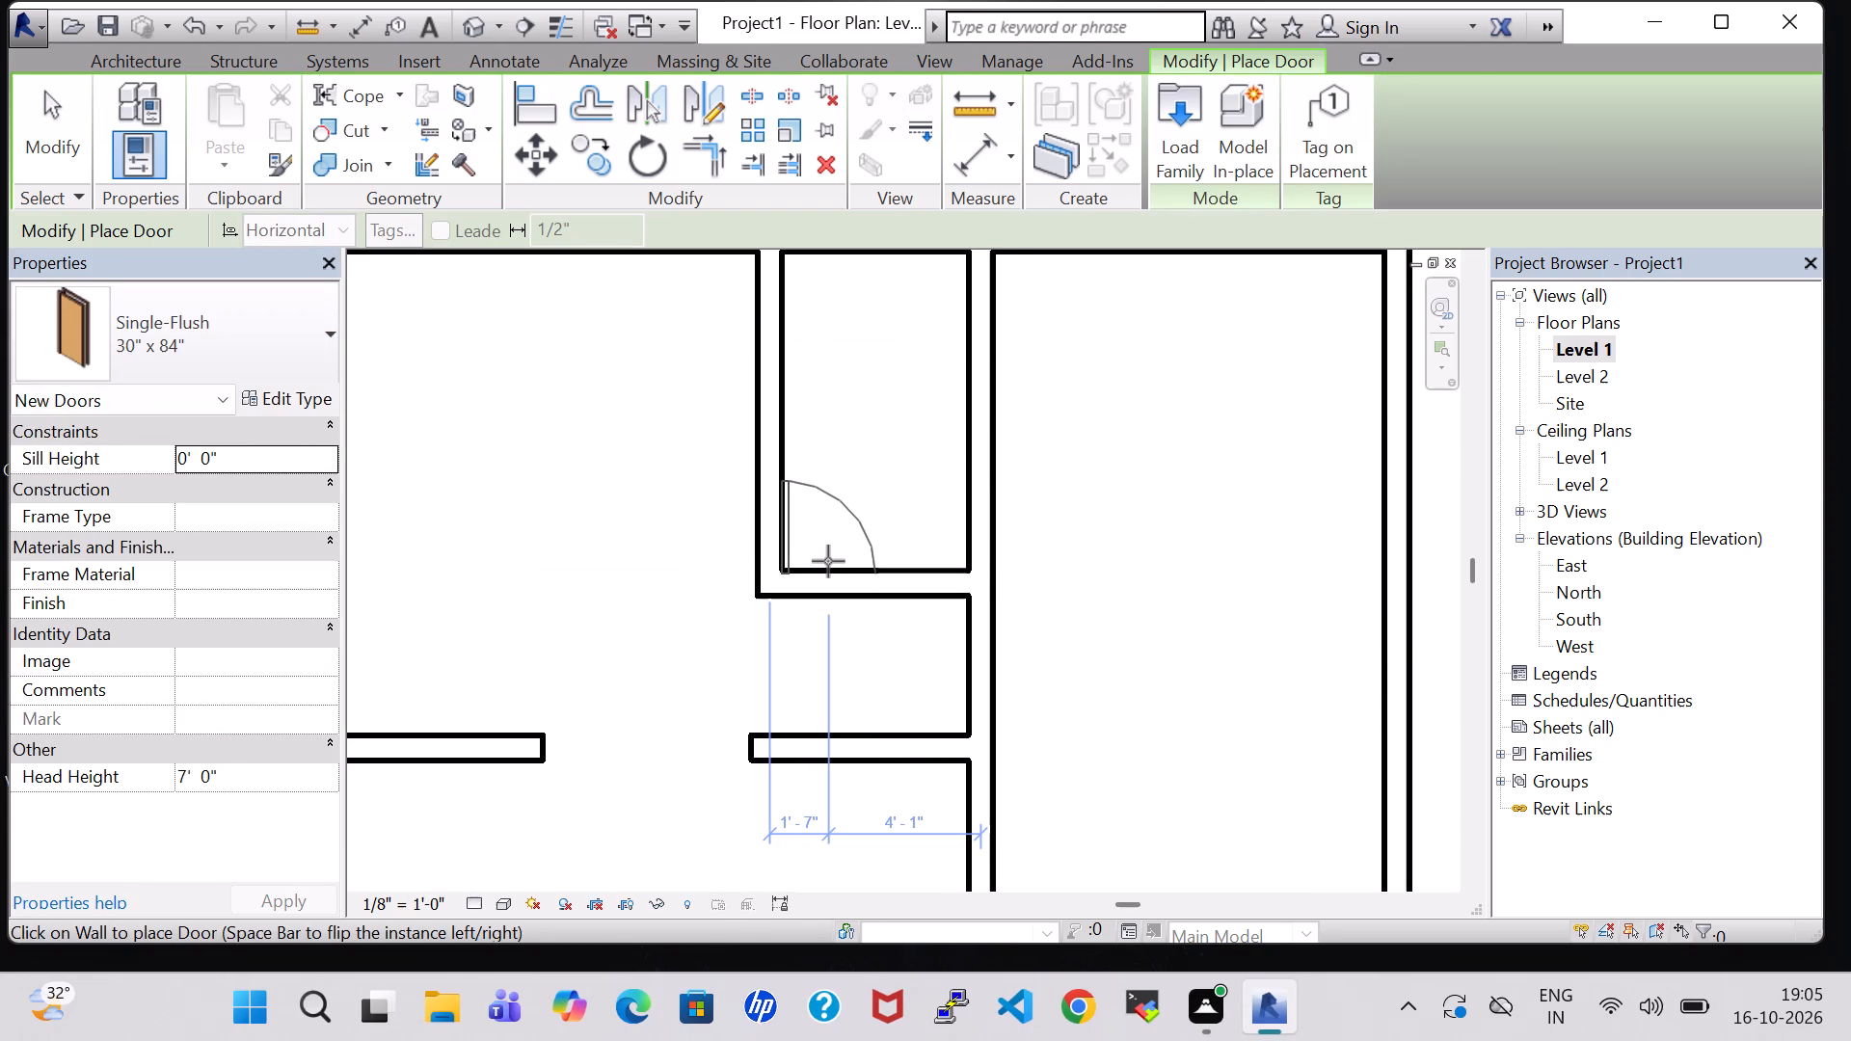
click(840, 563)
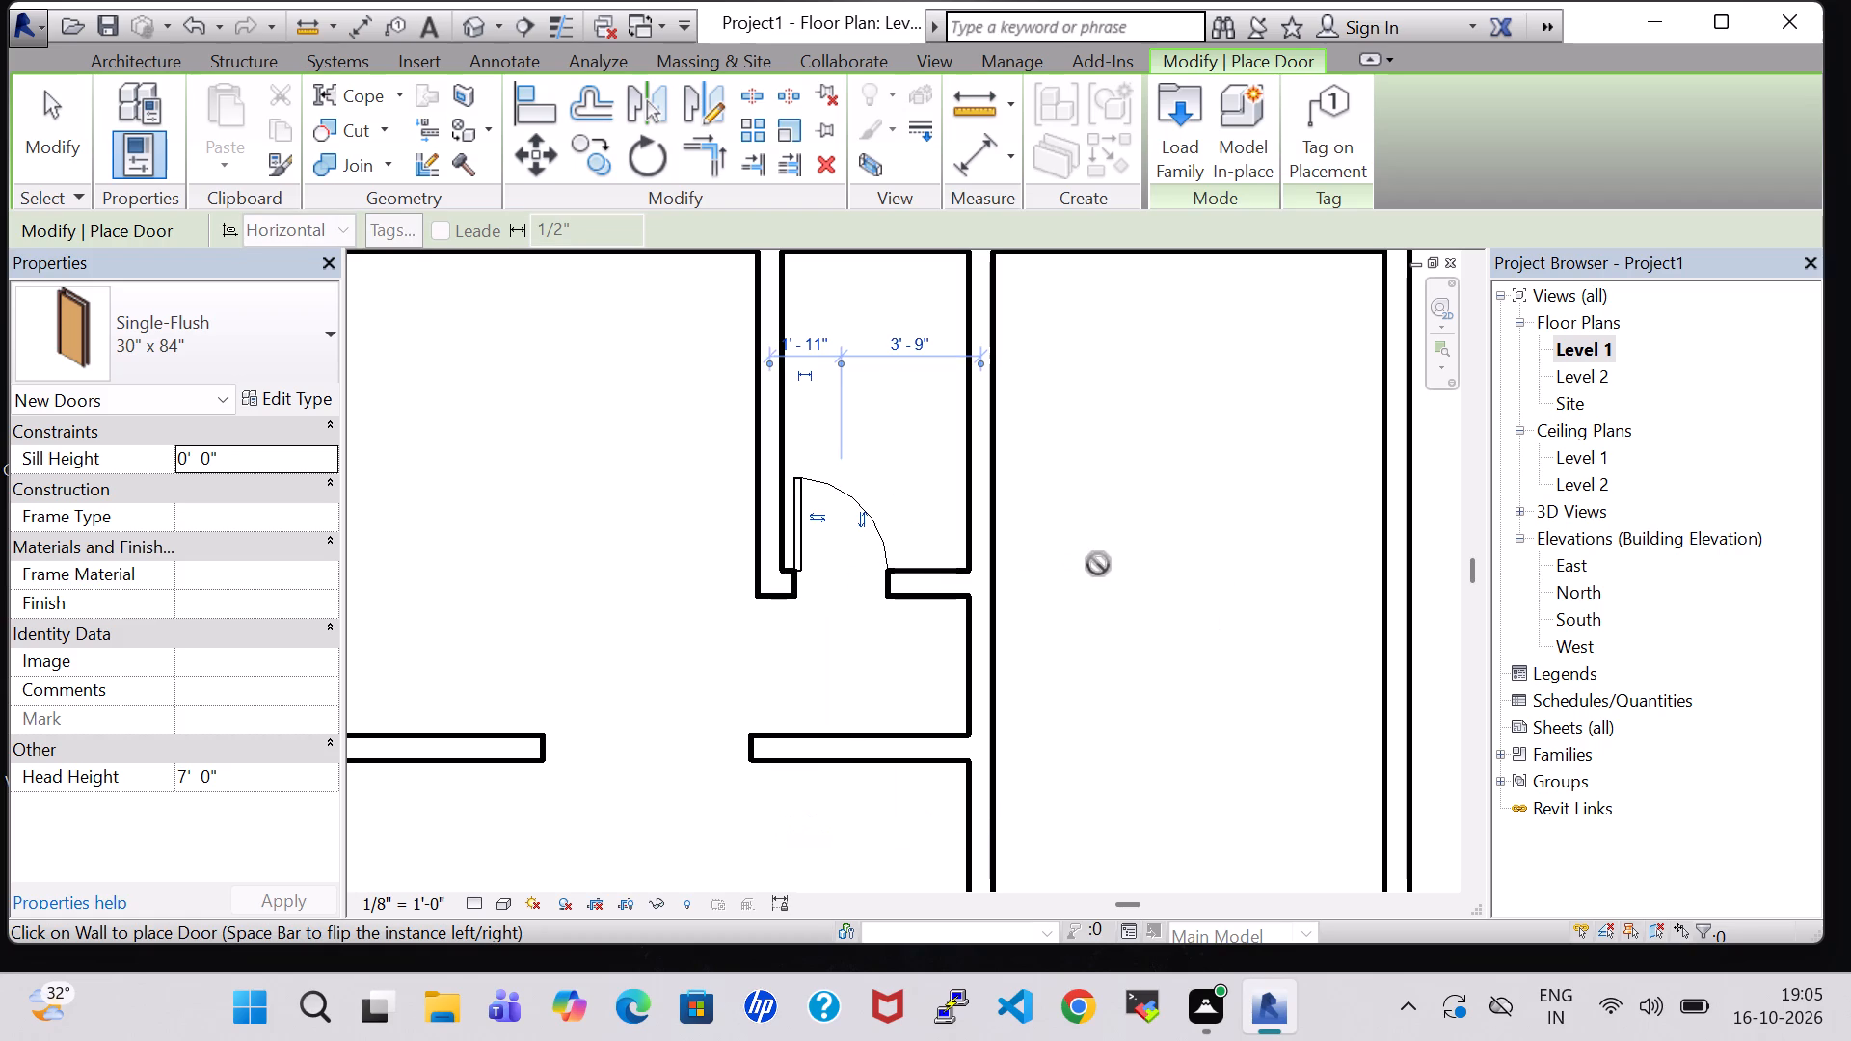
Place a 30" x 84" door in the northeast room's south wall, about 4'-1" from its west wall, swinging into the small room below.
scroll(1098, 564, down, 2)
middle_drag(1097, 573, 1078, 567)
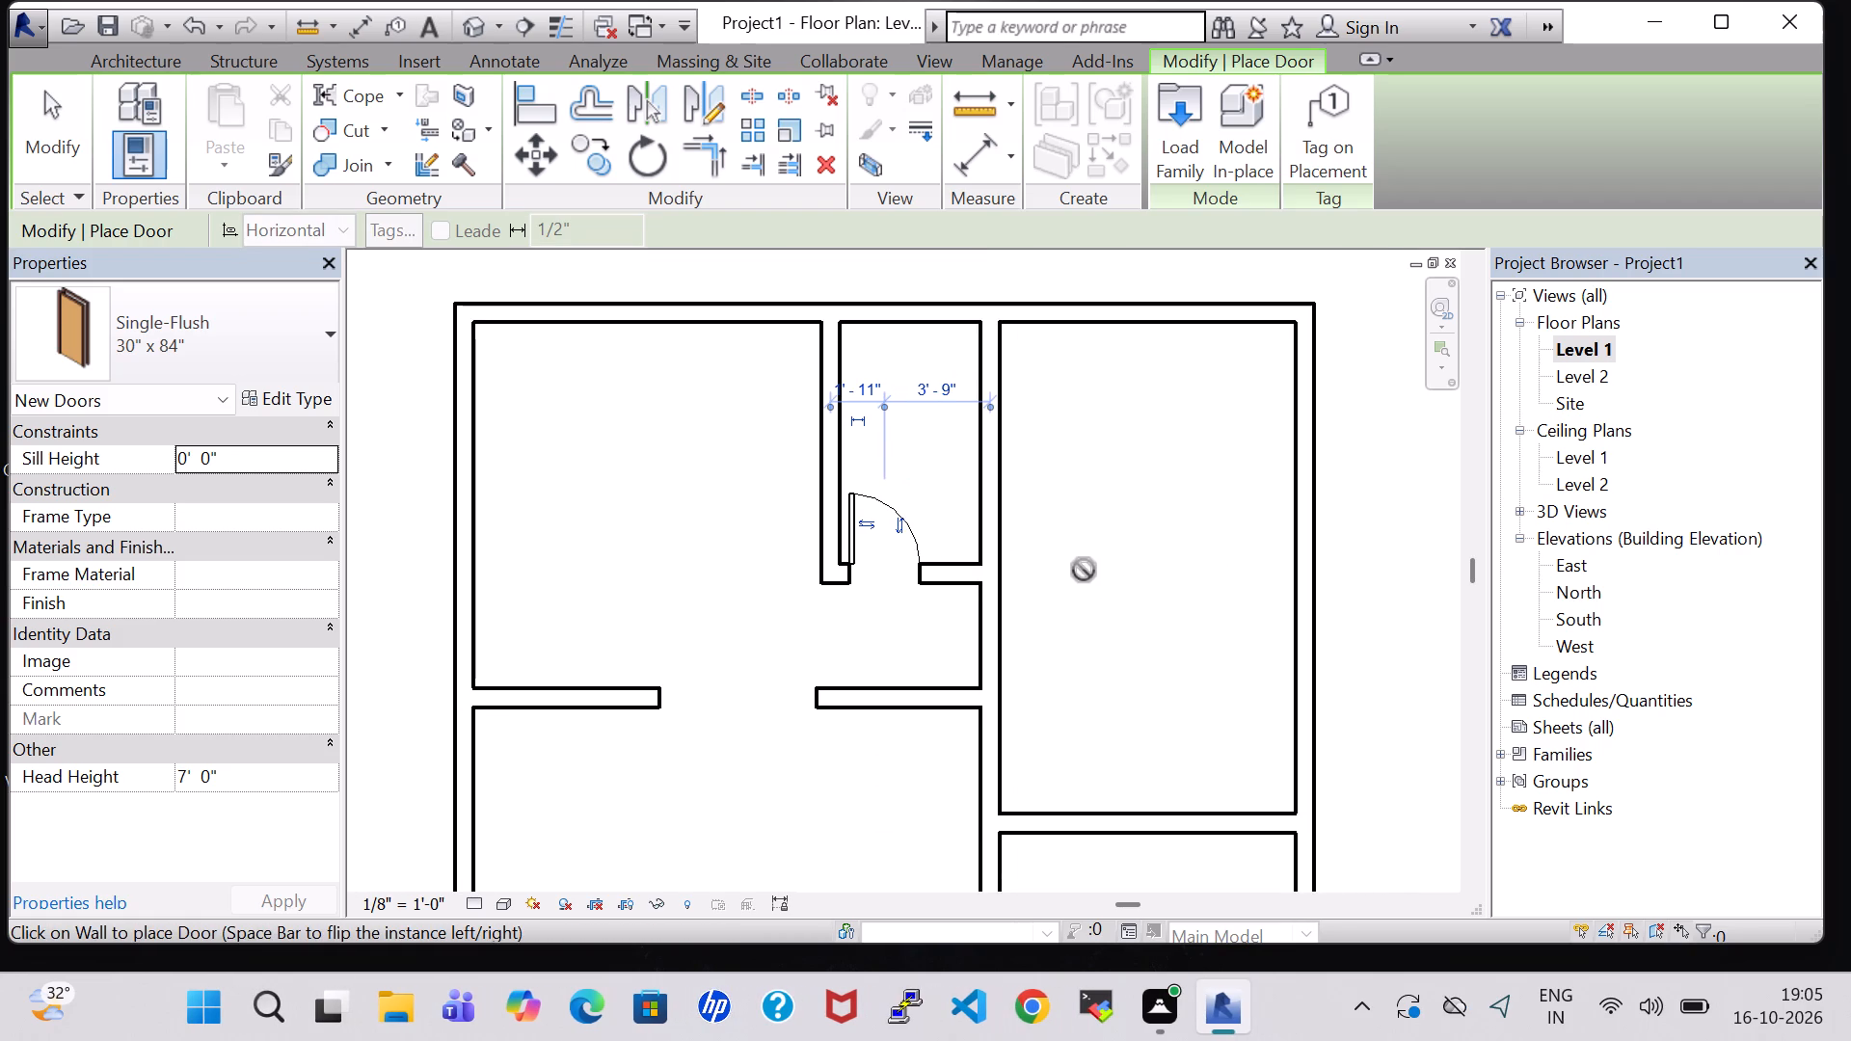
middle_drag(1084, 570, 1021, 448)
scroll(1039, 713, down, 2)
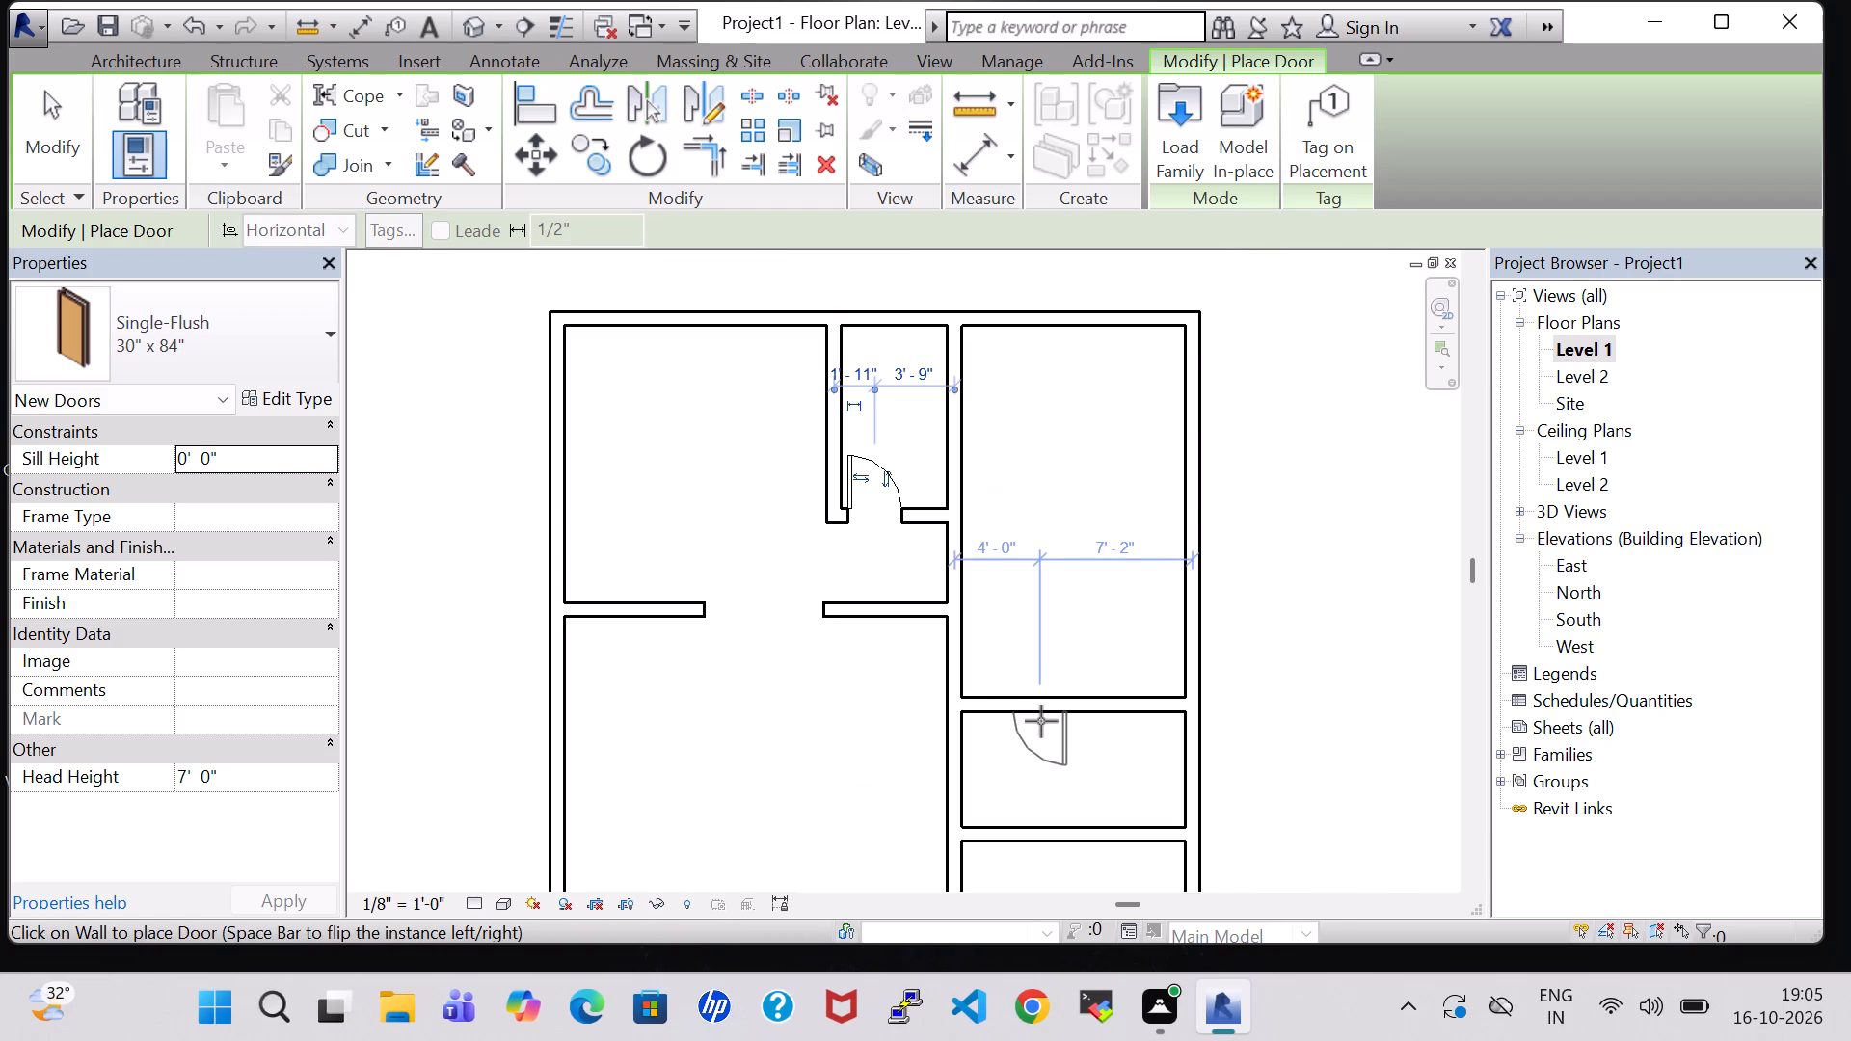
click(1041, 721)
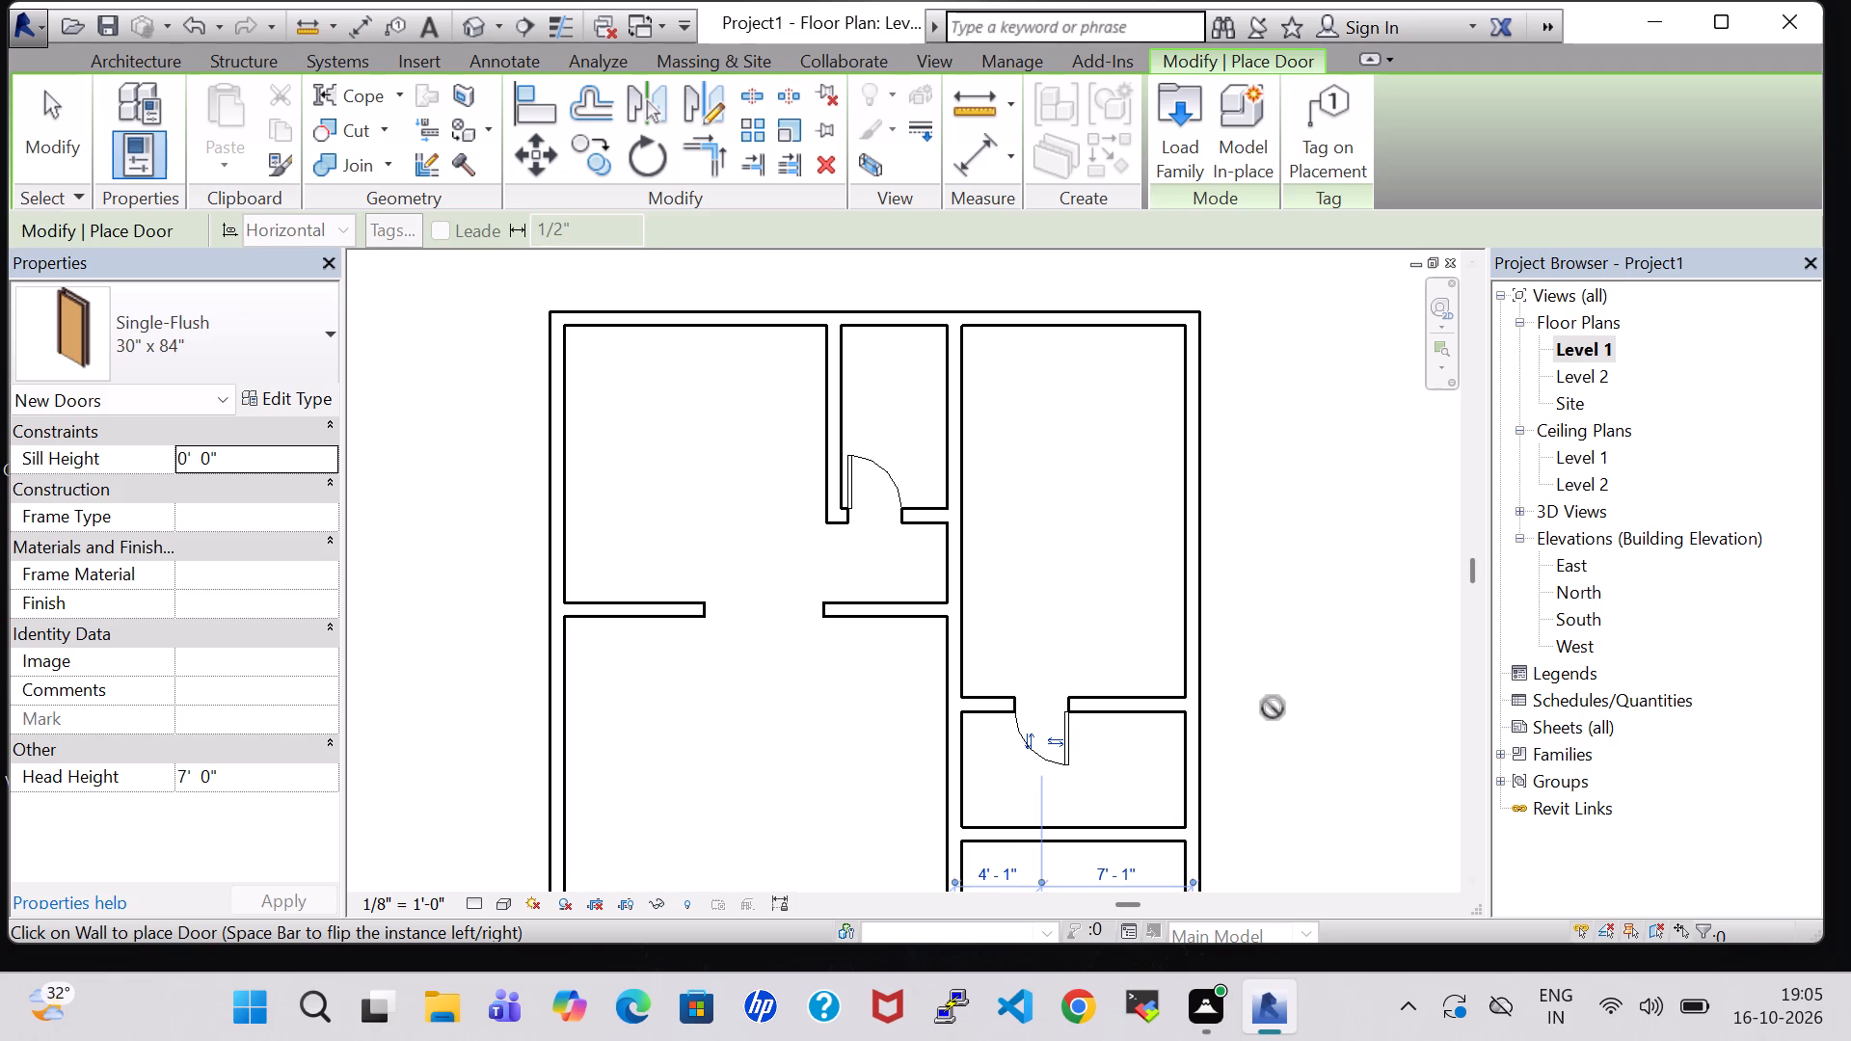
scroll(1228, 687, down, 1)
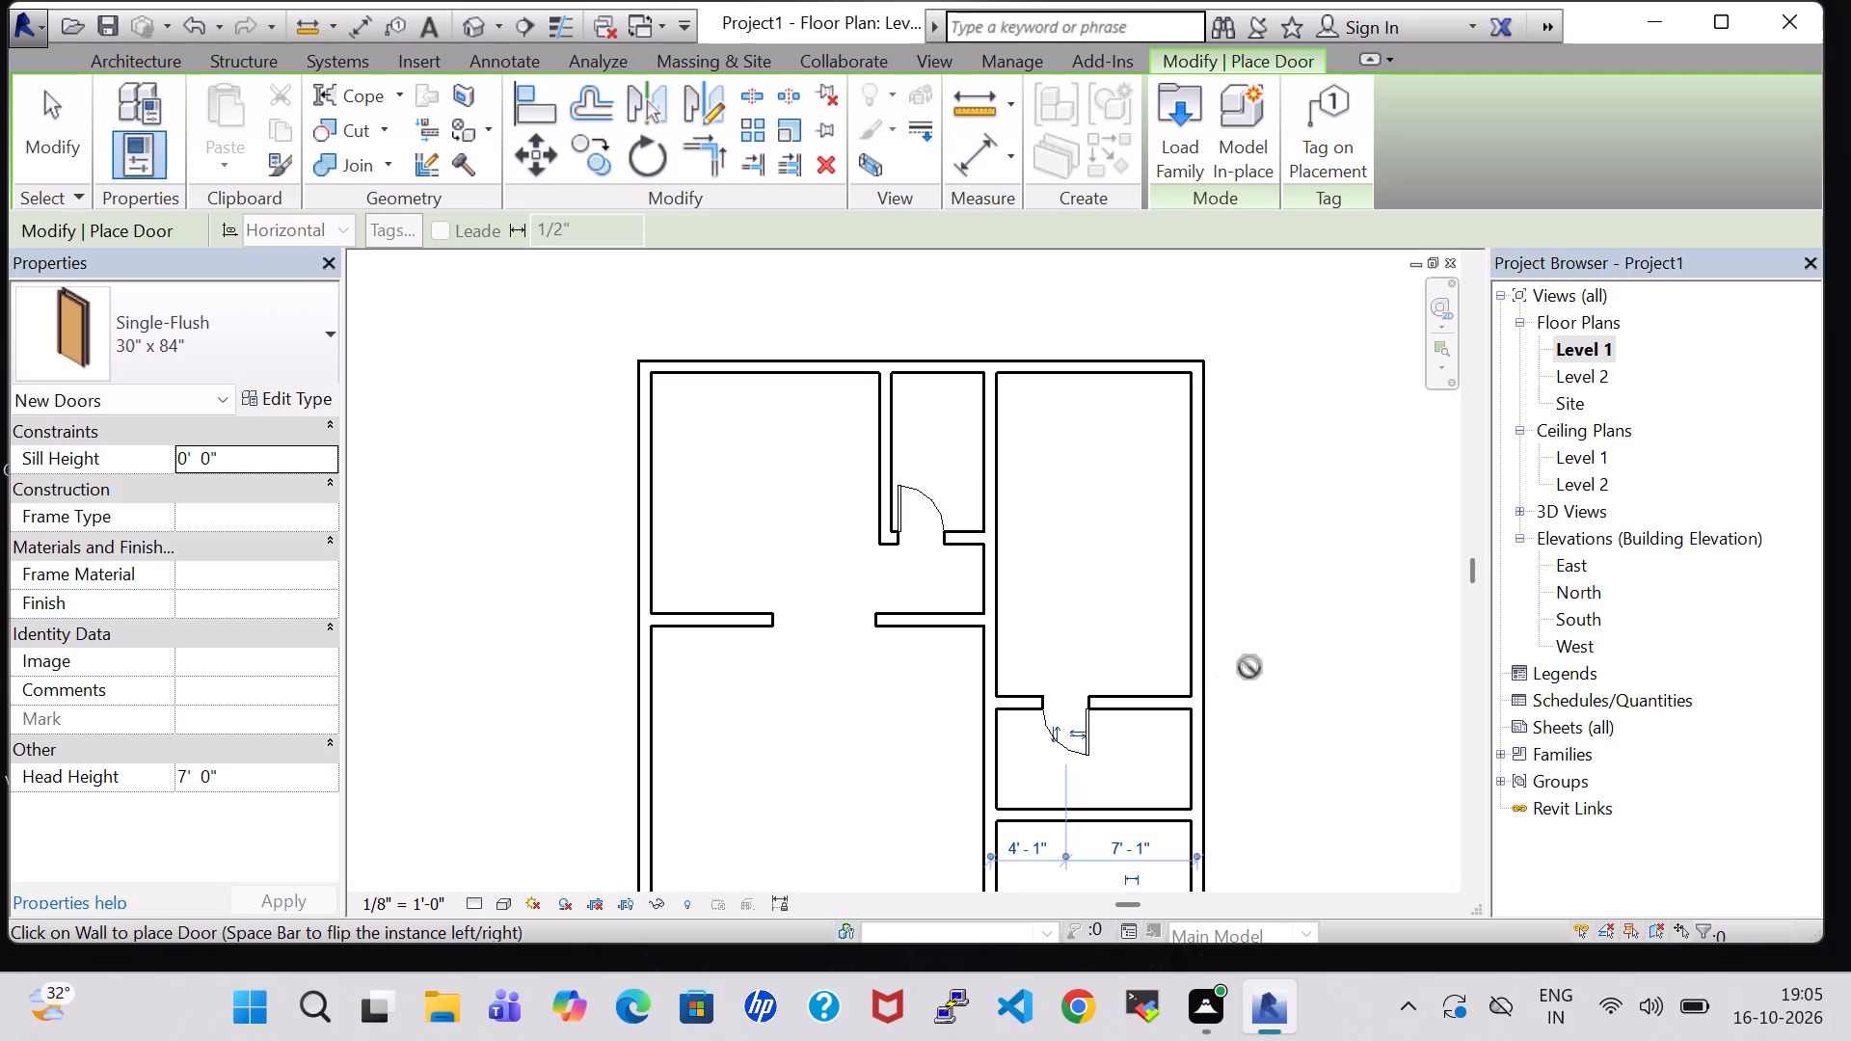
middle_drag(1267, 669, 1253, 565)
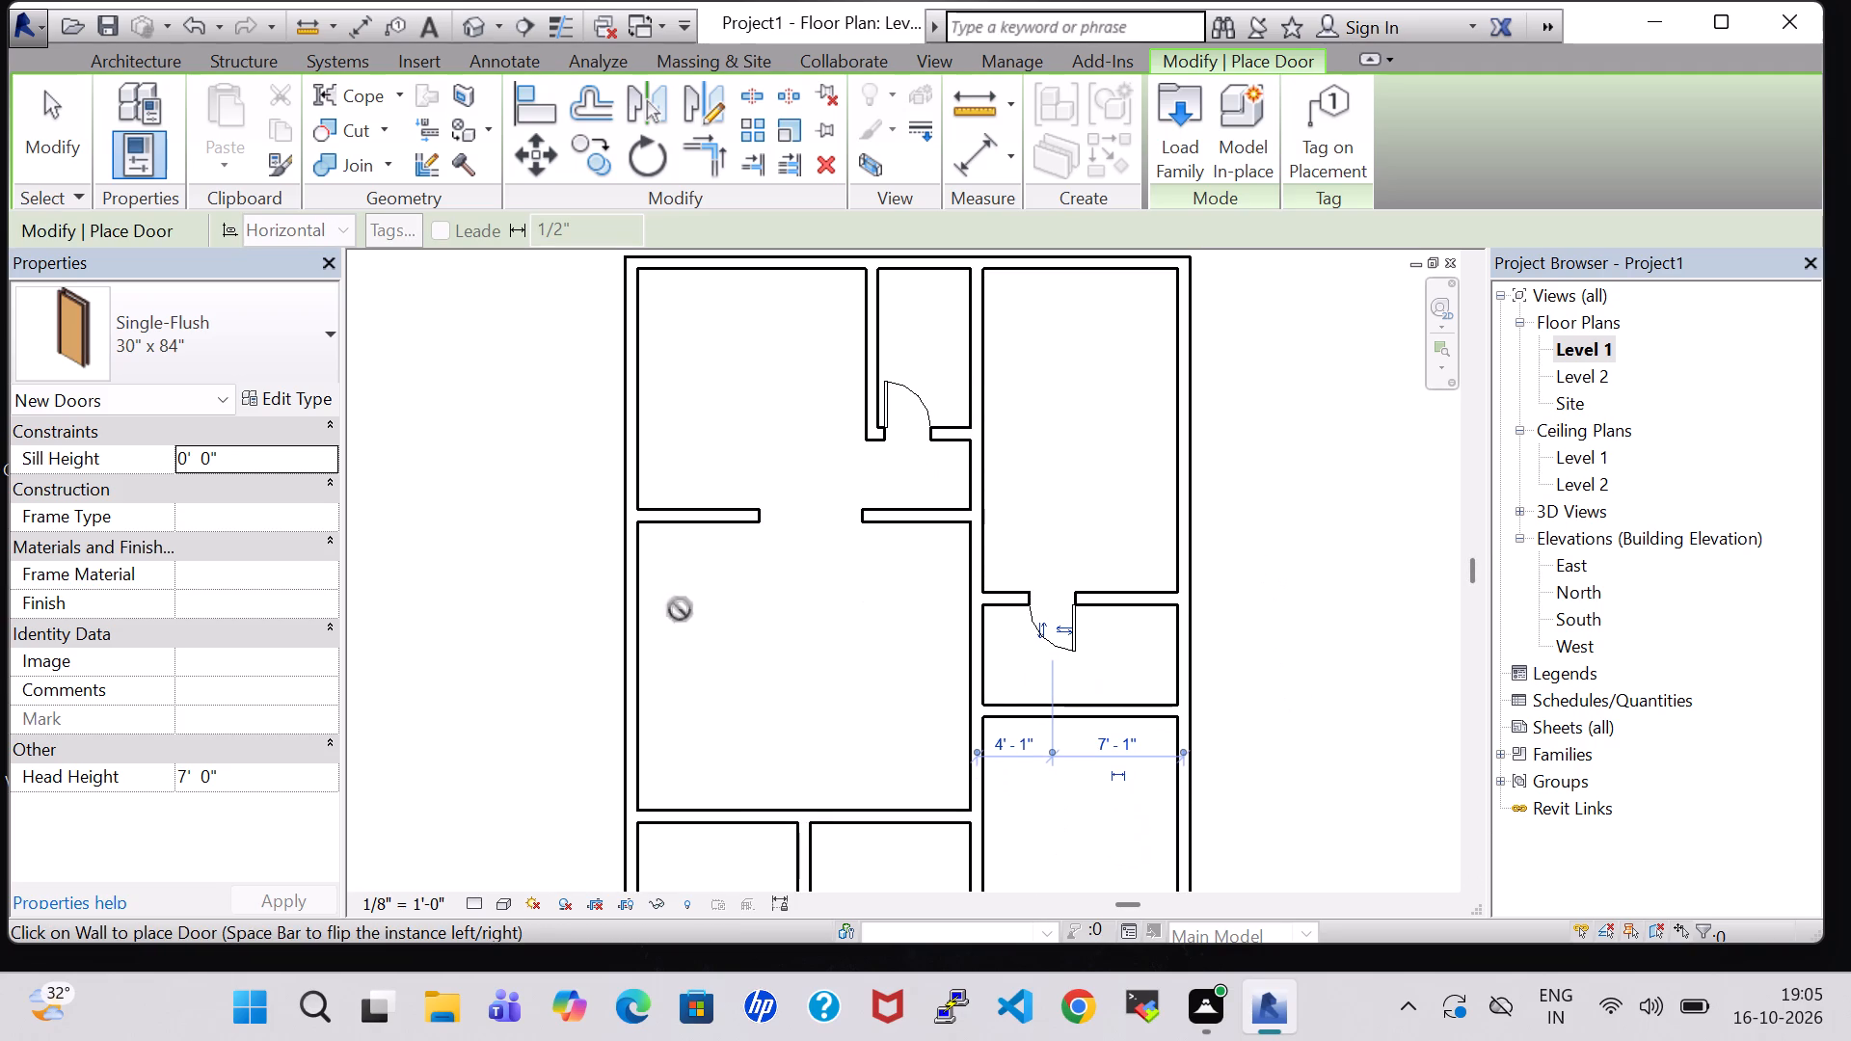
scroll(1155, 661, down, 1)
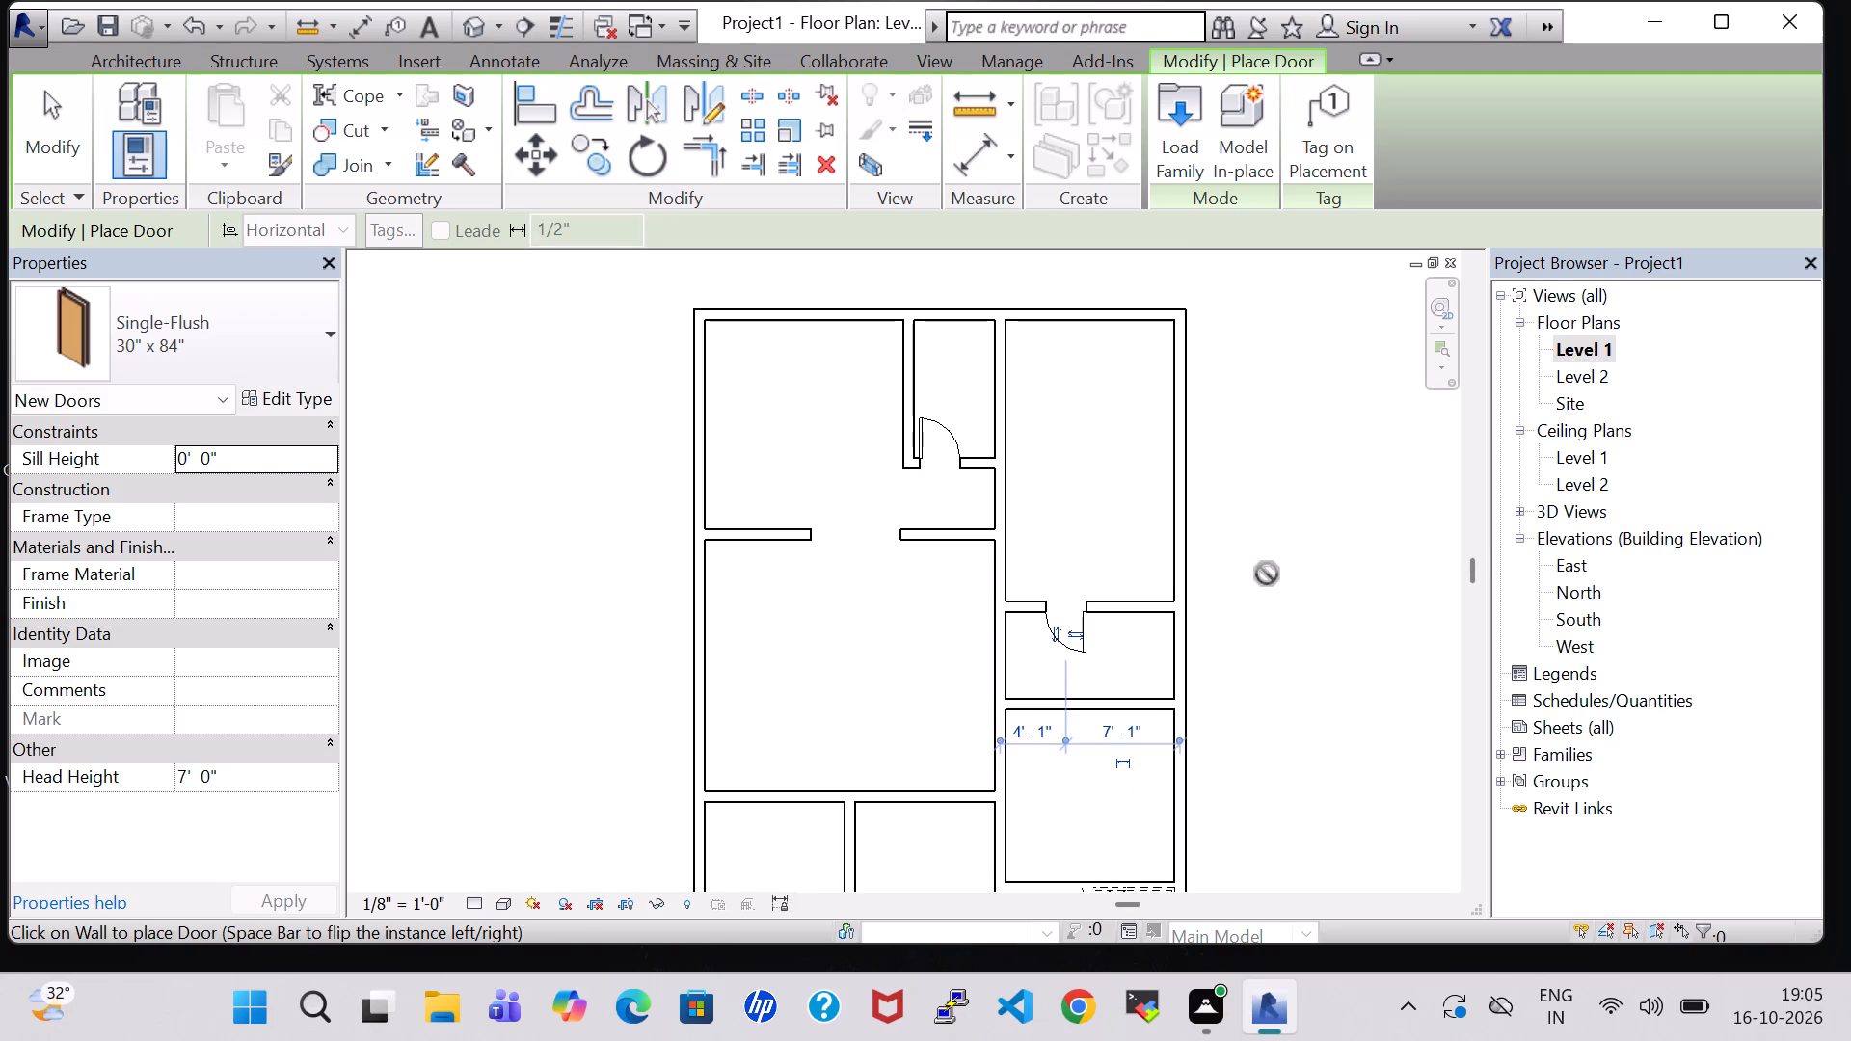
key(Escape)
key(Escape)
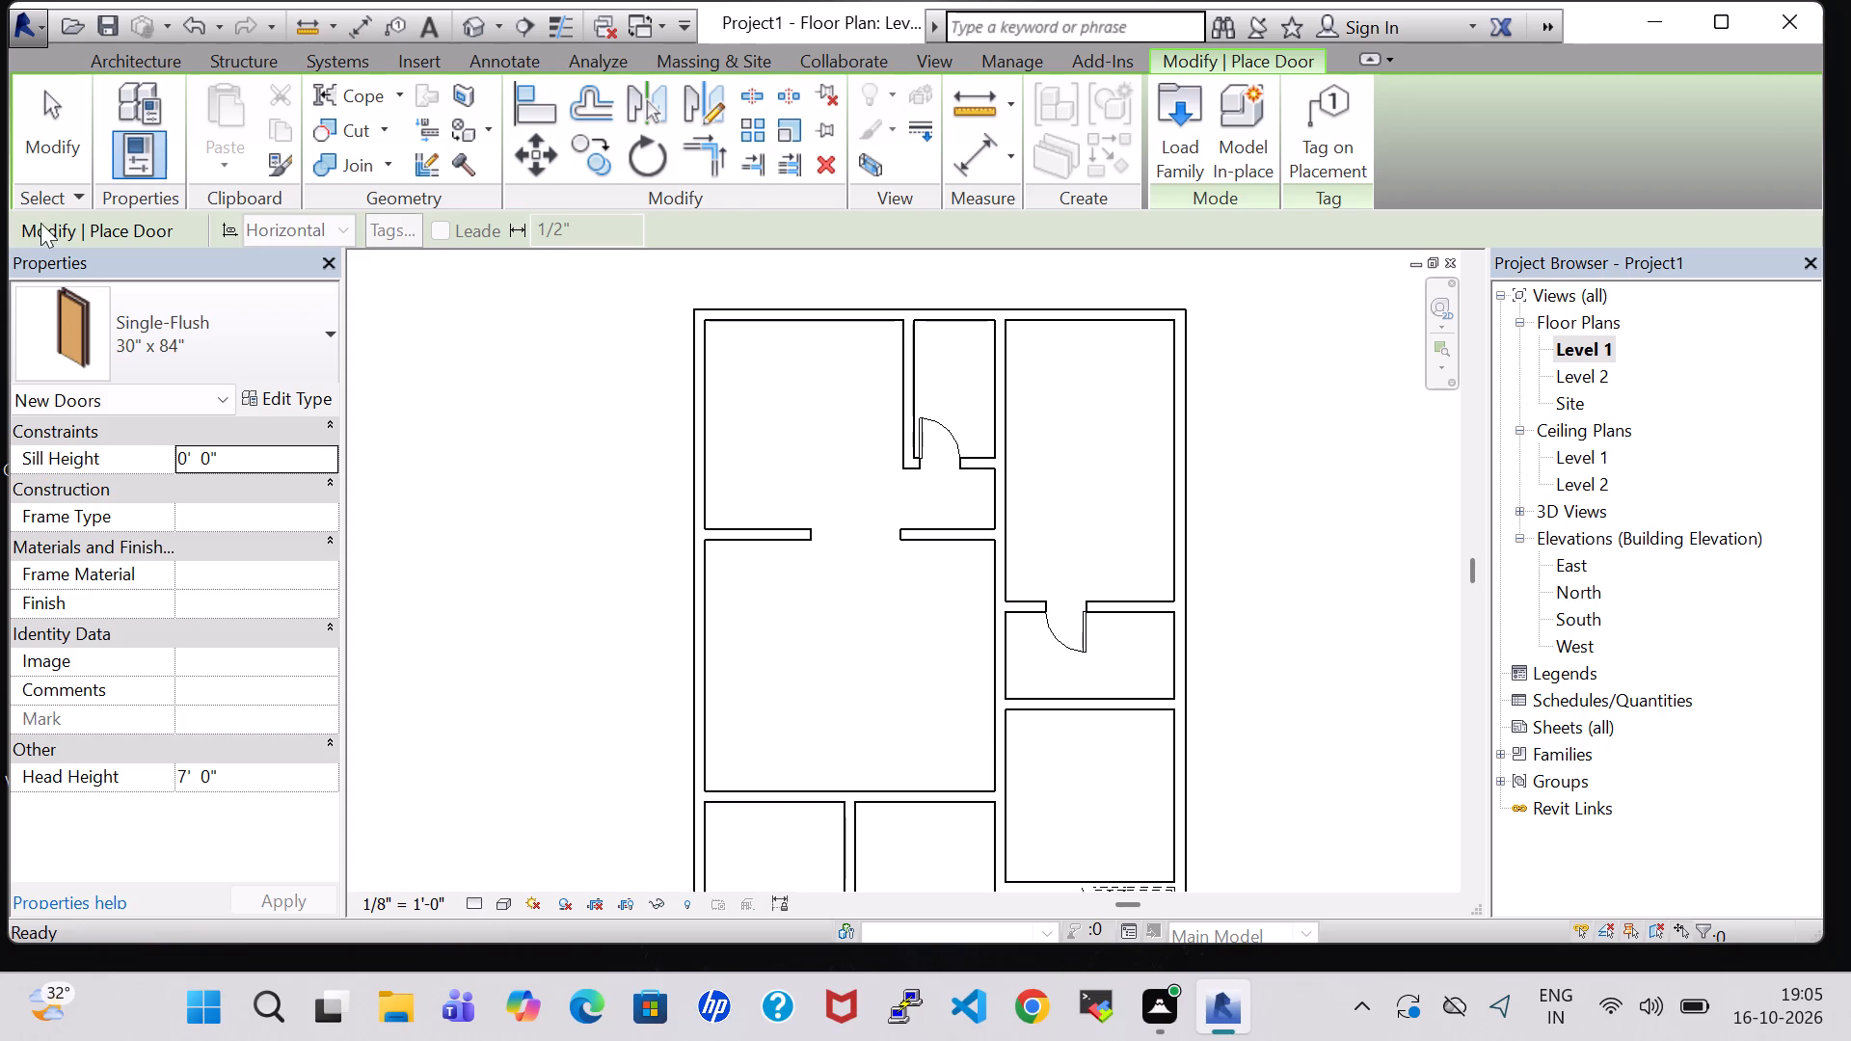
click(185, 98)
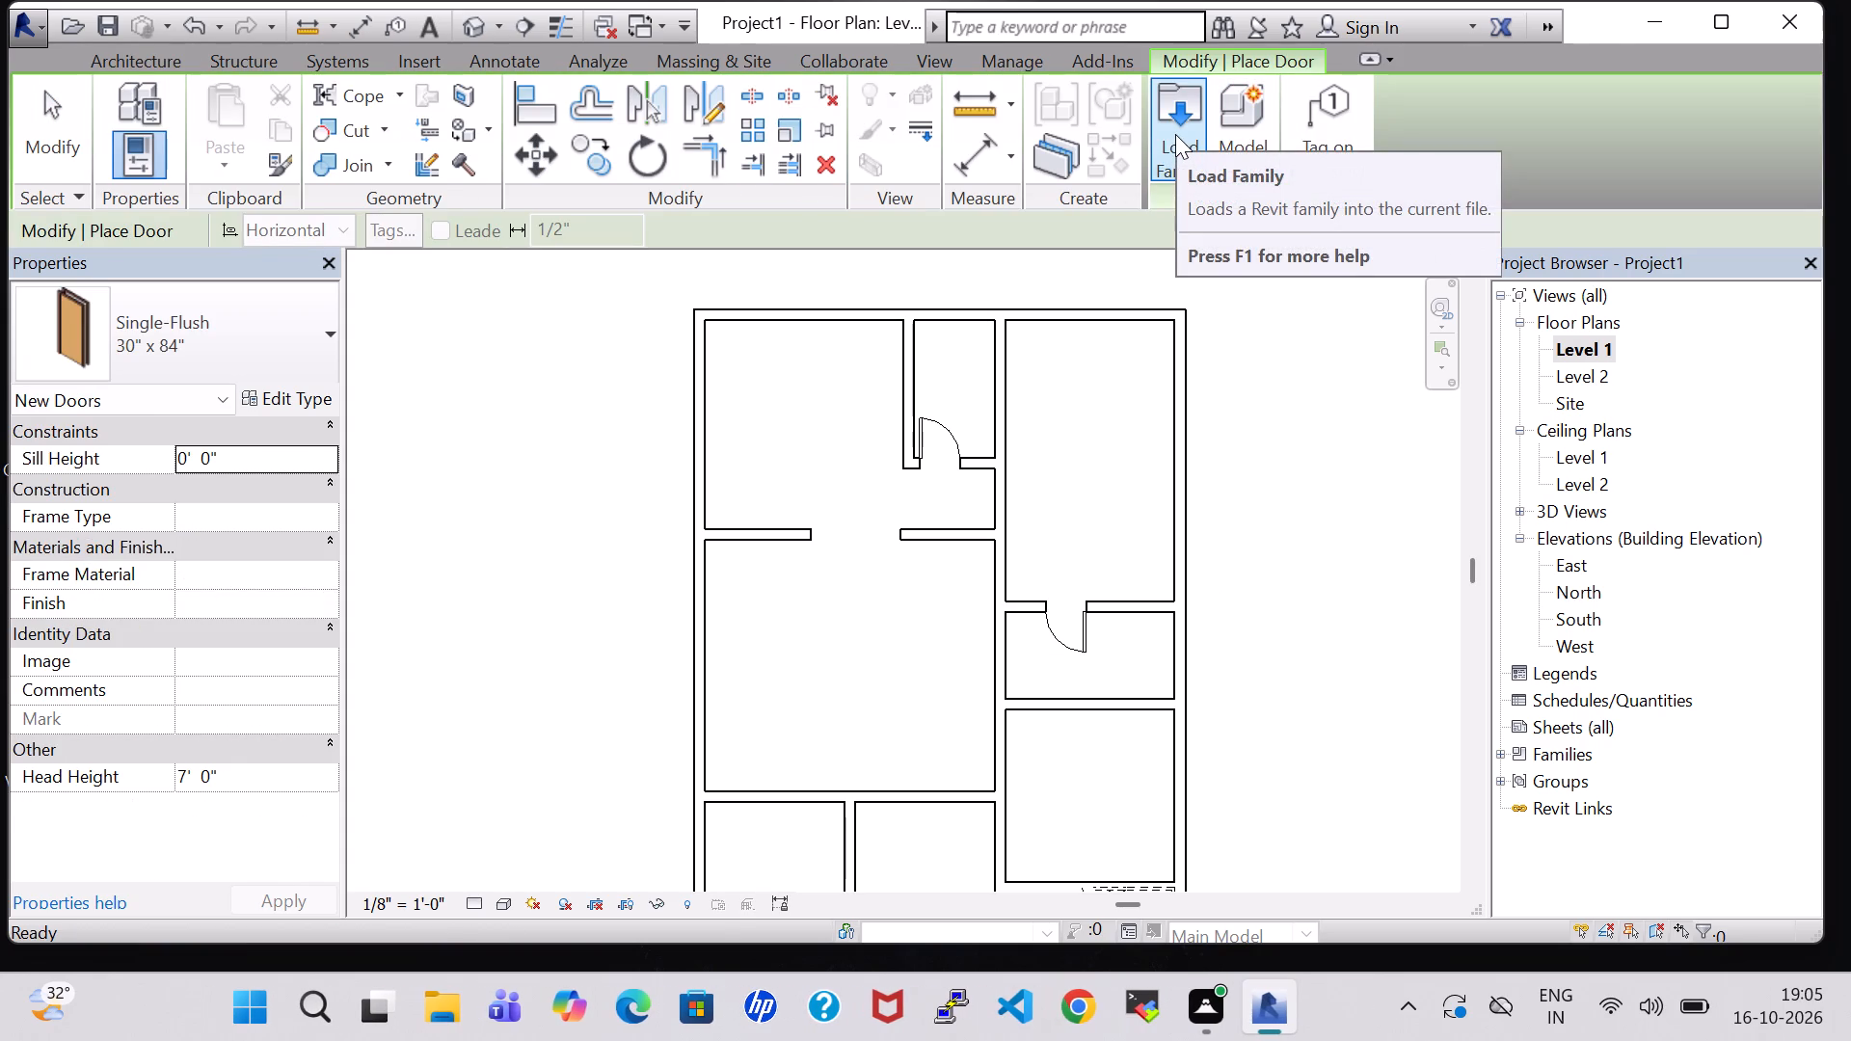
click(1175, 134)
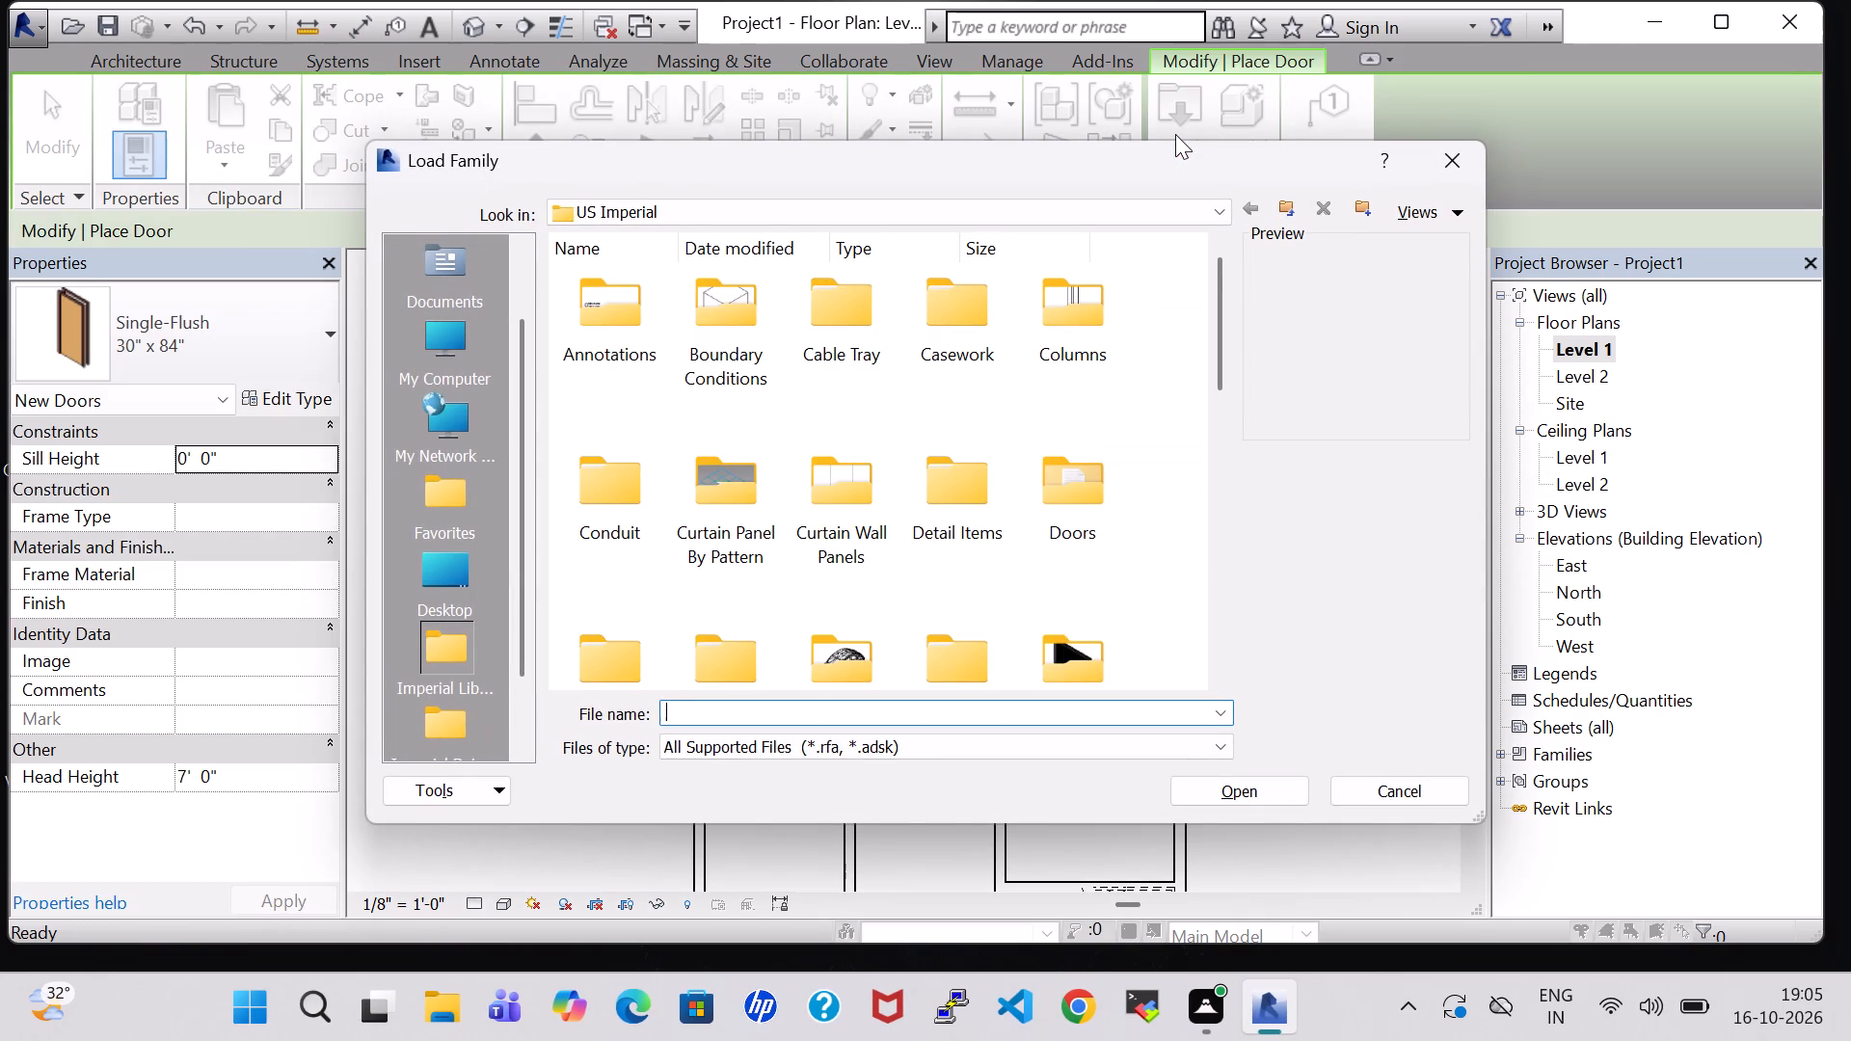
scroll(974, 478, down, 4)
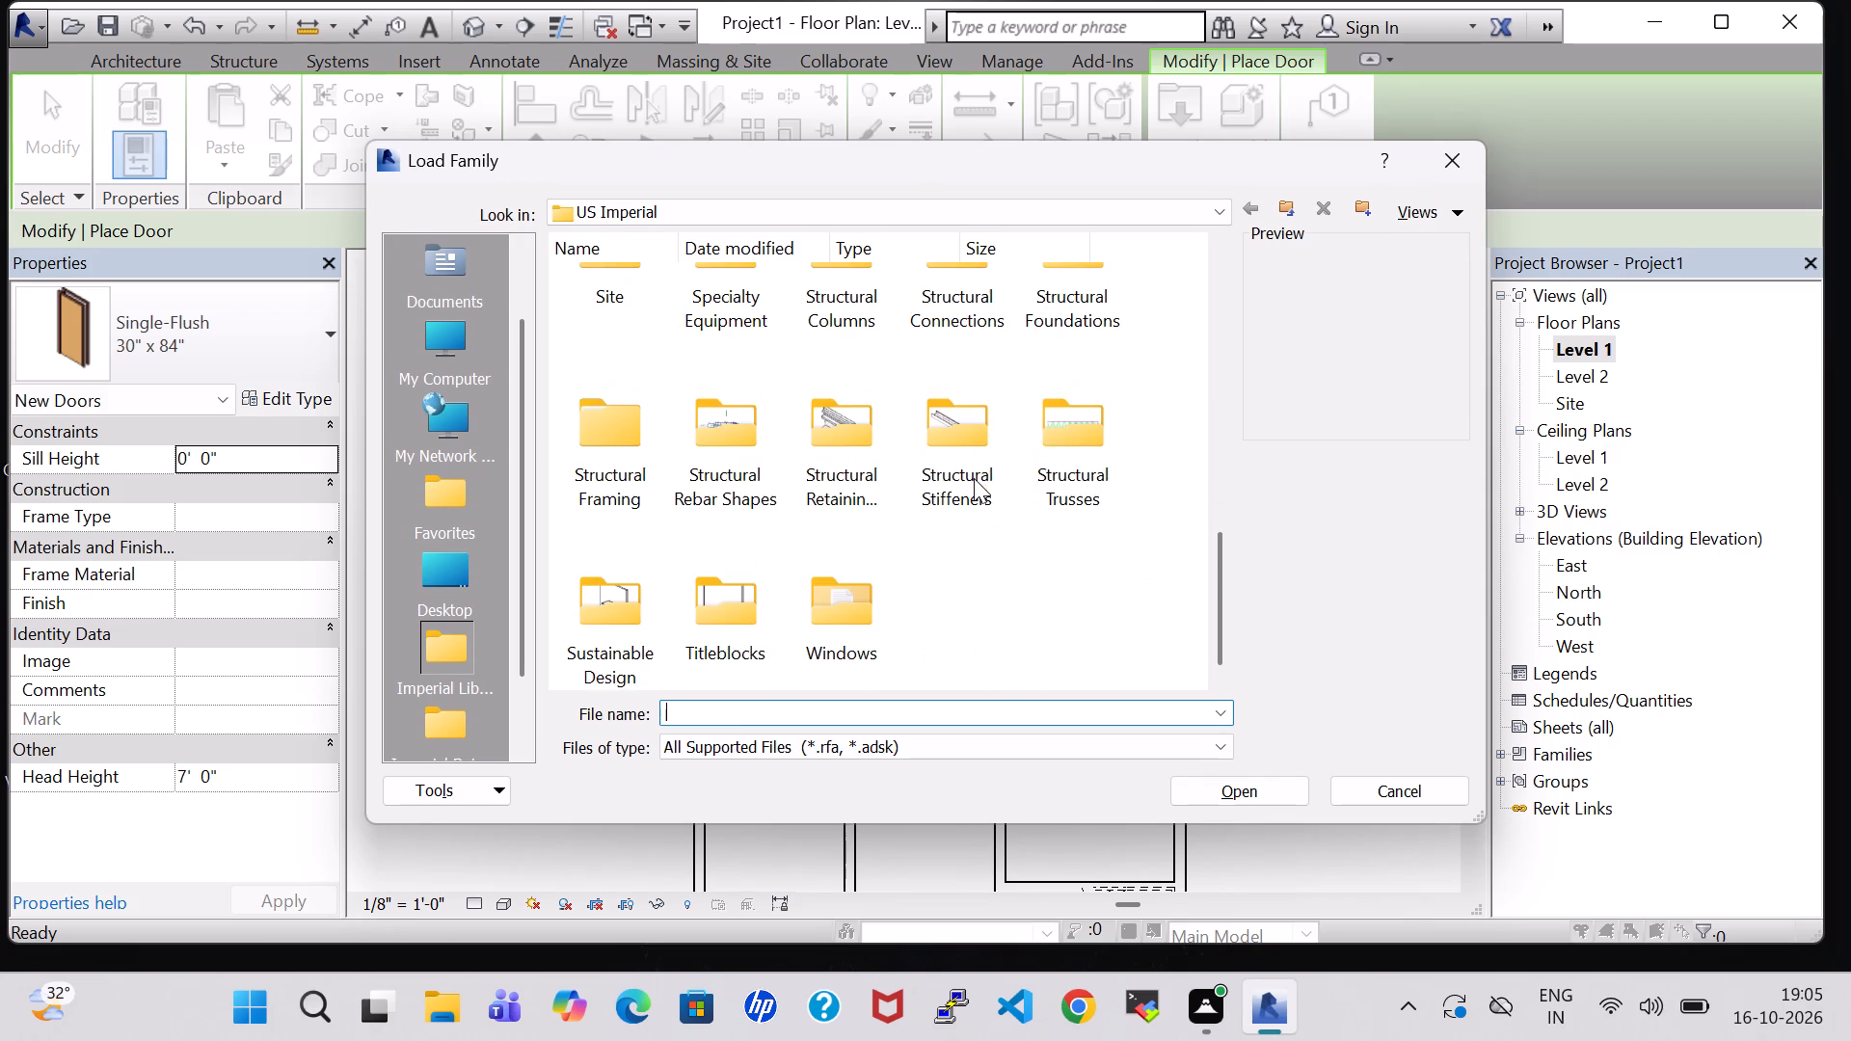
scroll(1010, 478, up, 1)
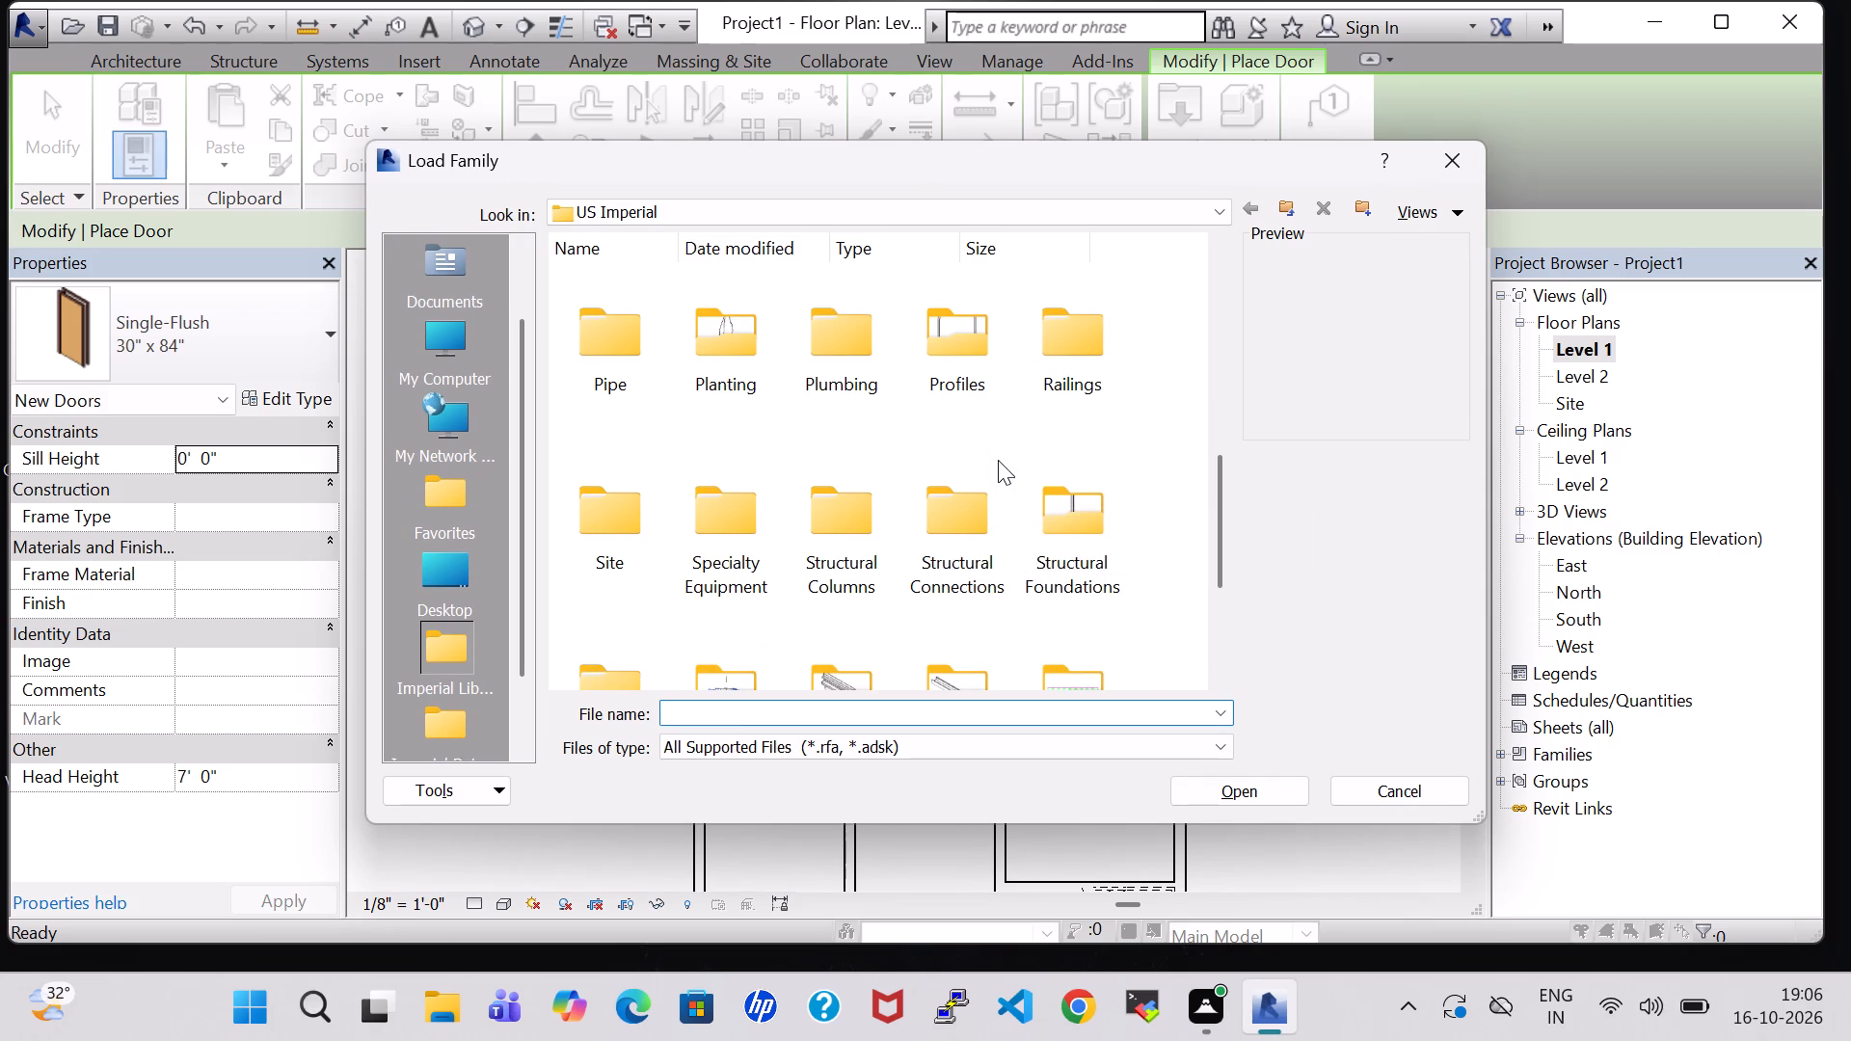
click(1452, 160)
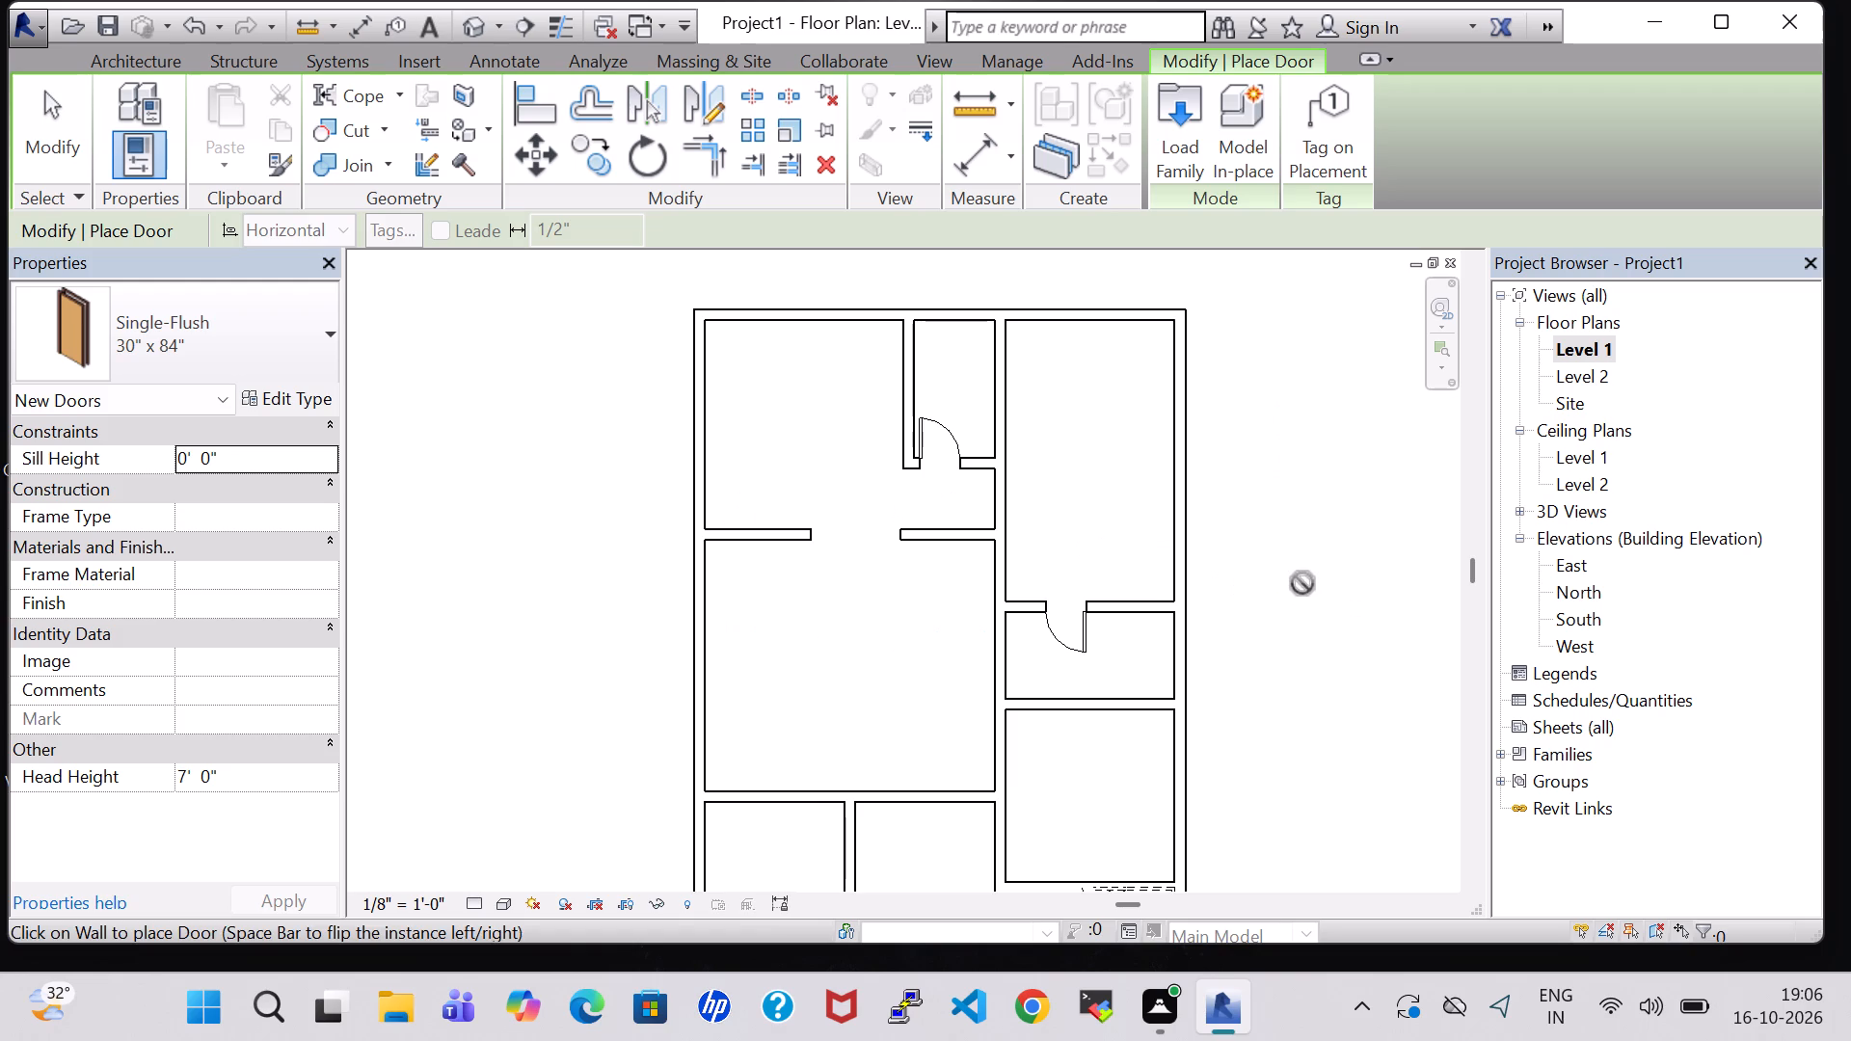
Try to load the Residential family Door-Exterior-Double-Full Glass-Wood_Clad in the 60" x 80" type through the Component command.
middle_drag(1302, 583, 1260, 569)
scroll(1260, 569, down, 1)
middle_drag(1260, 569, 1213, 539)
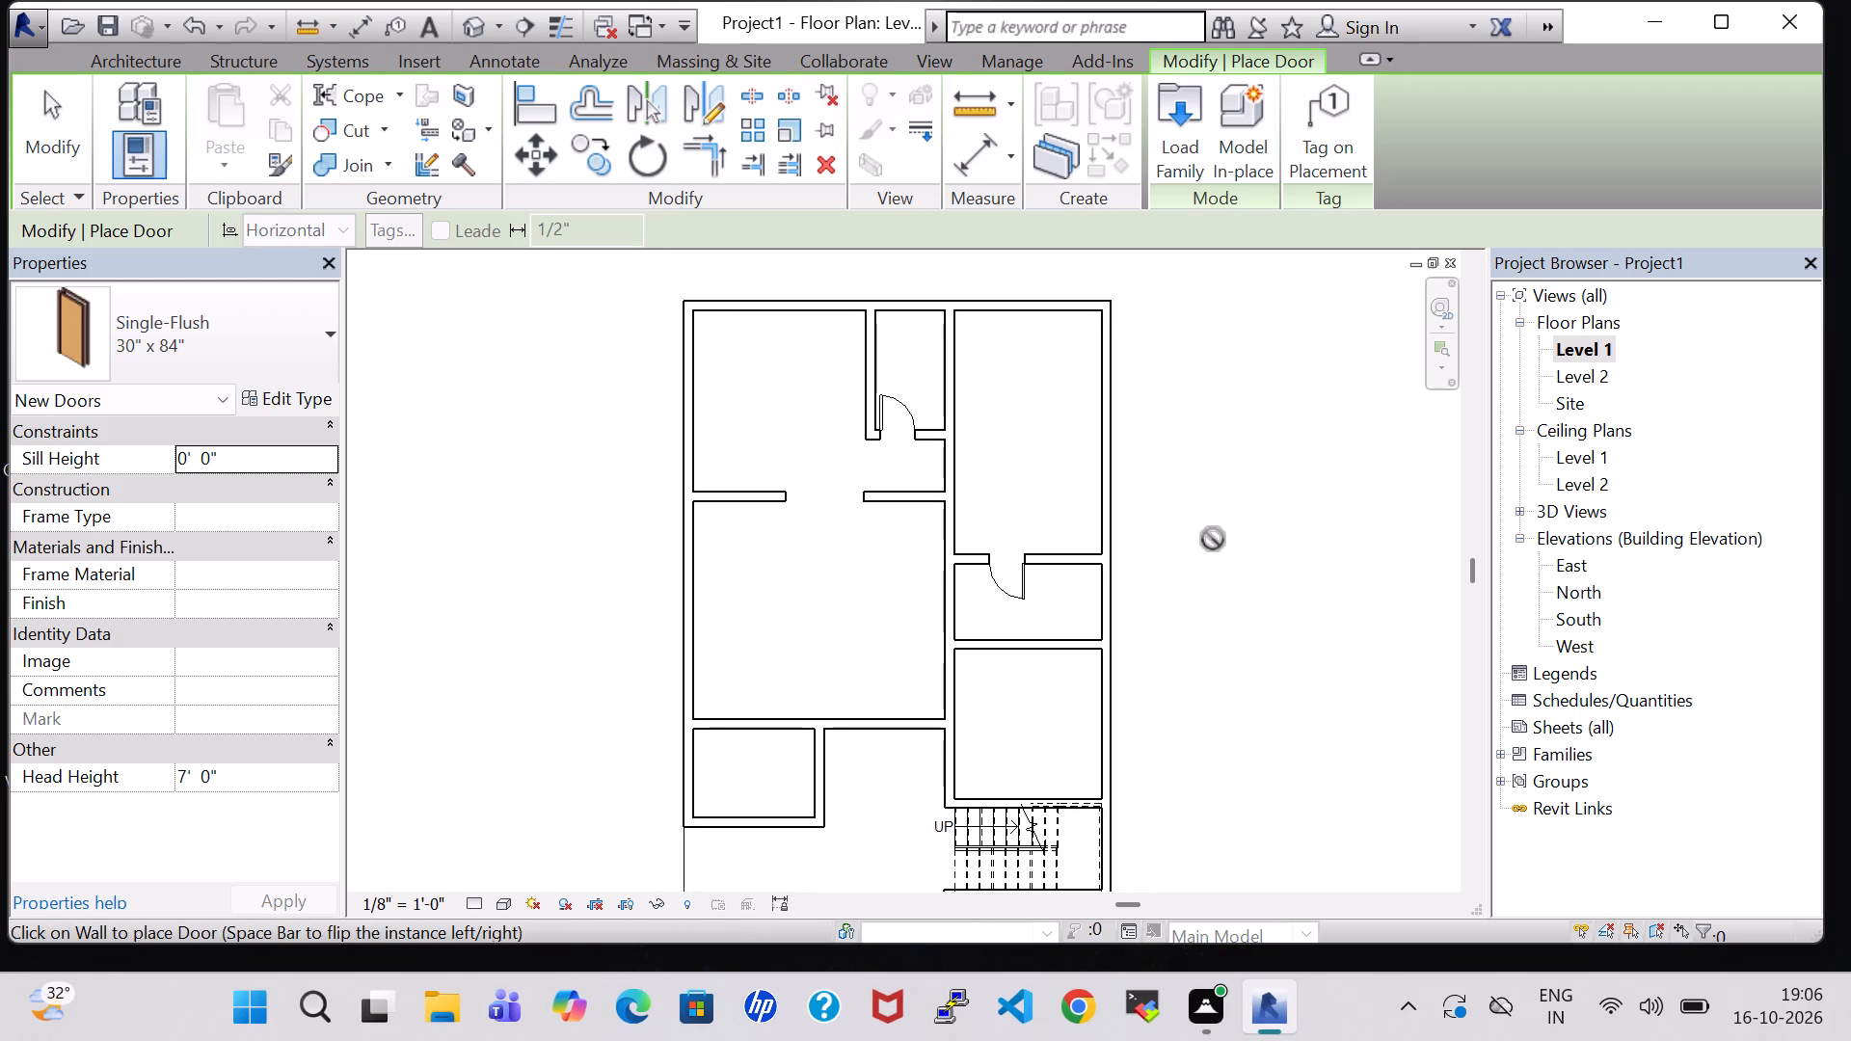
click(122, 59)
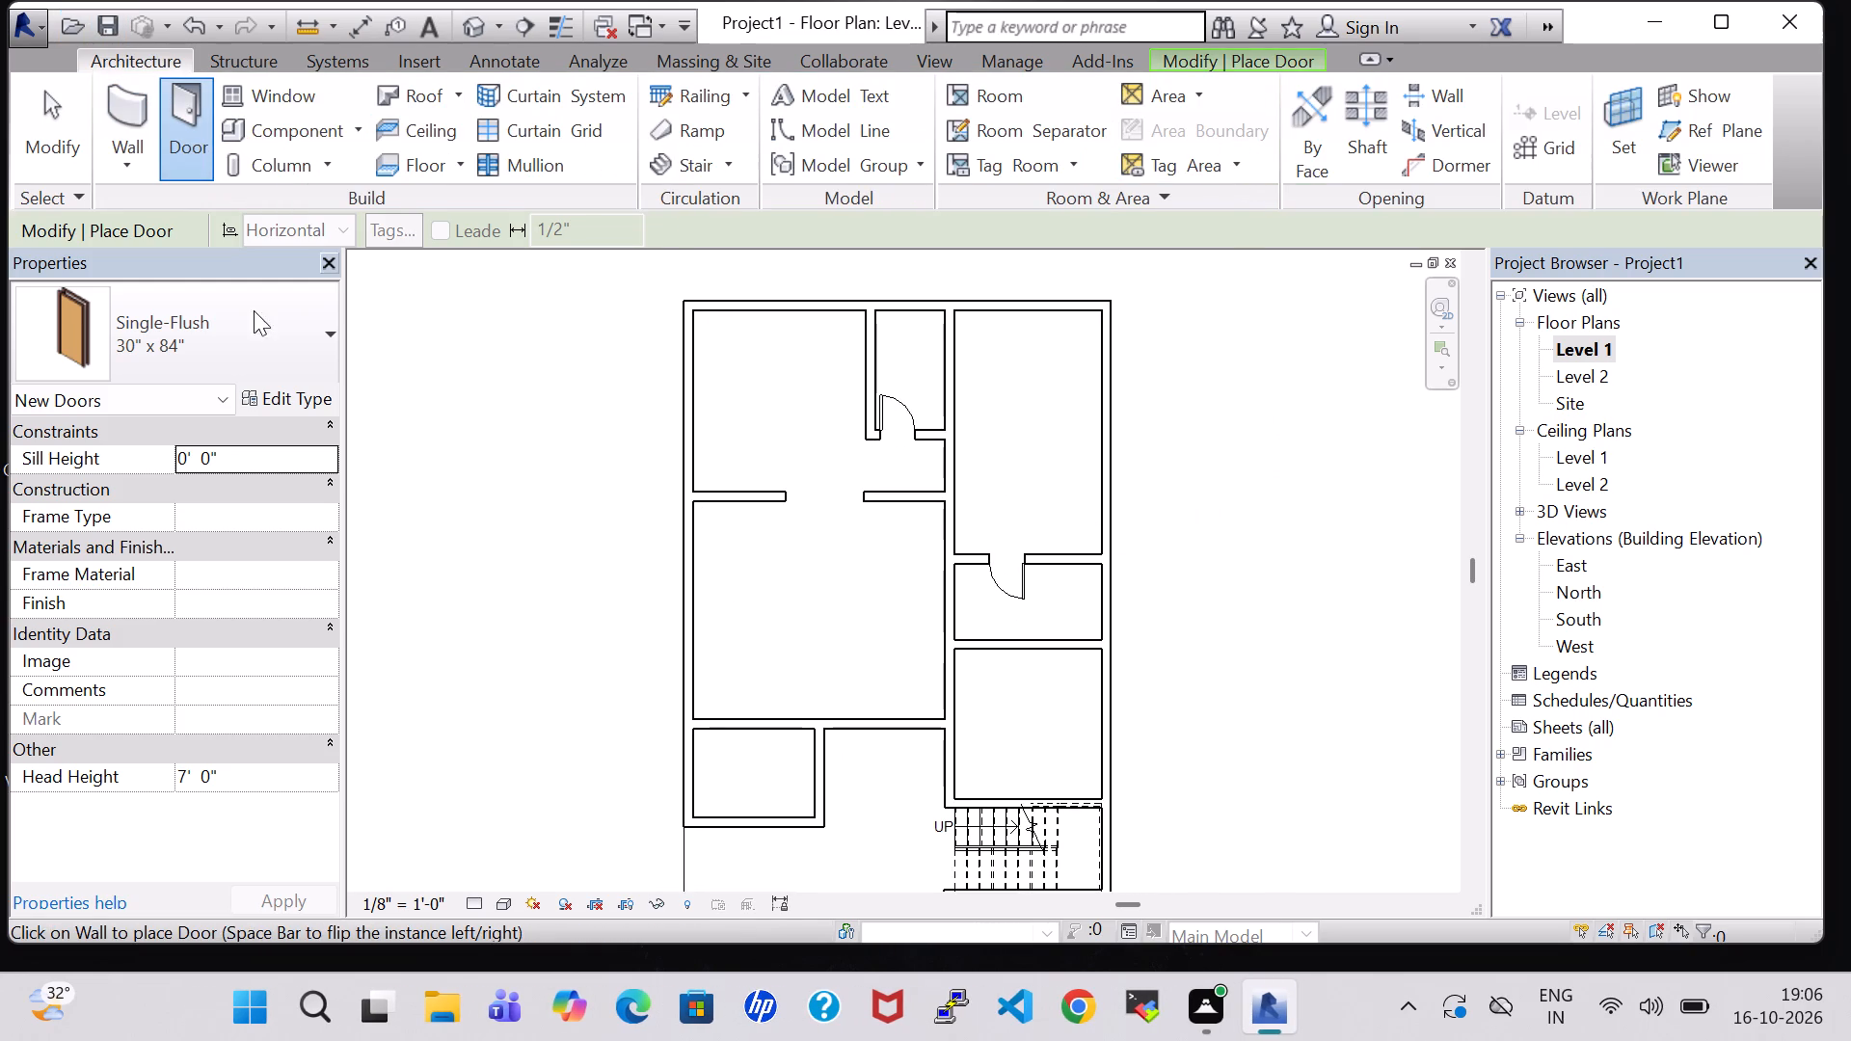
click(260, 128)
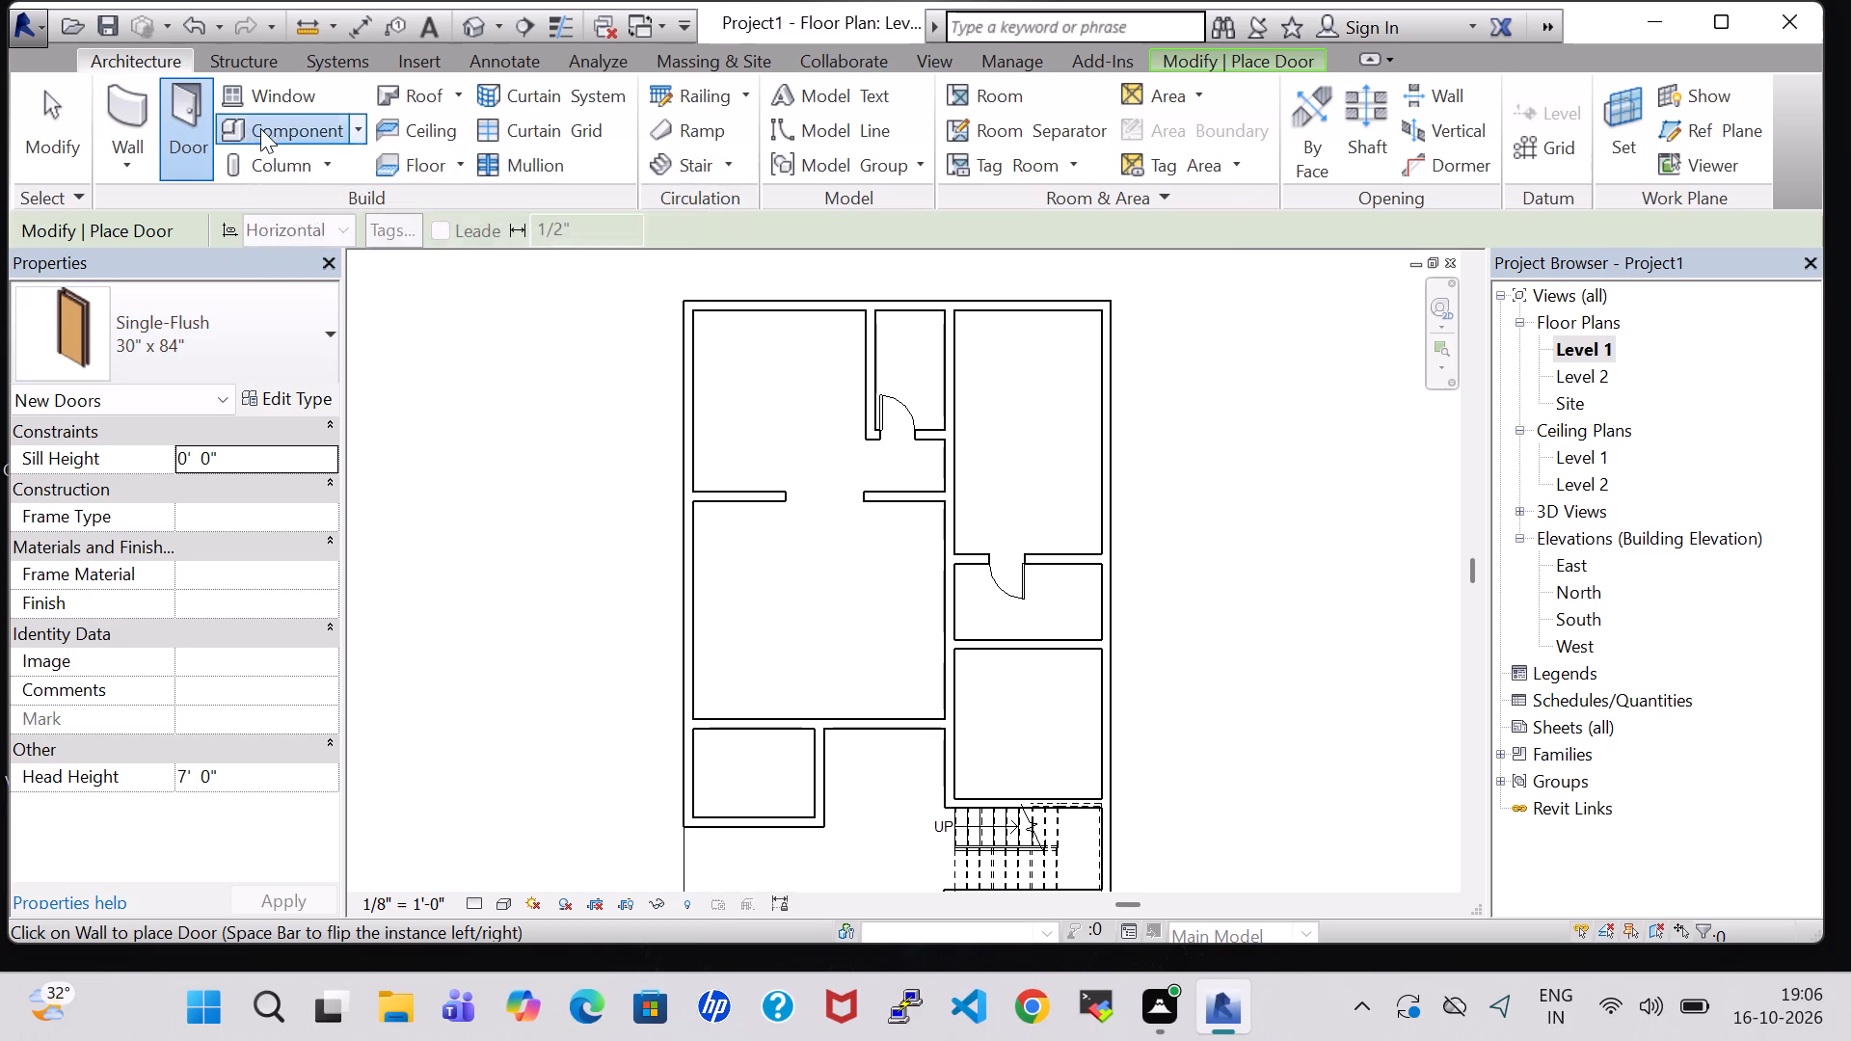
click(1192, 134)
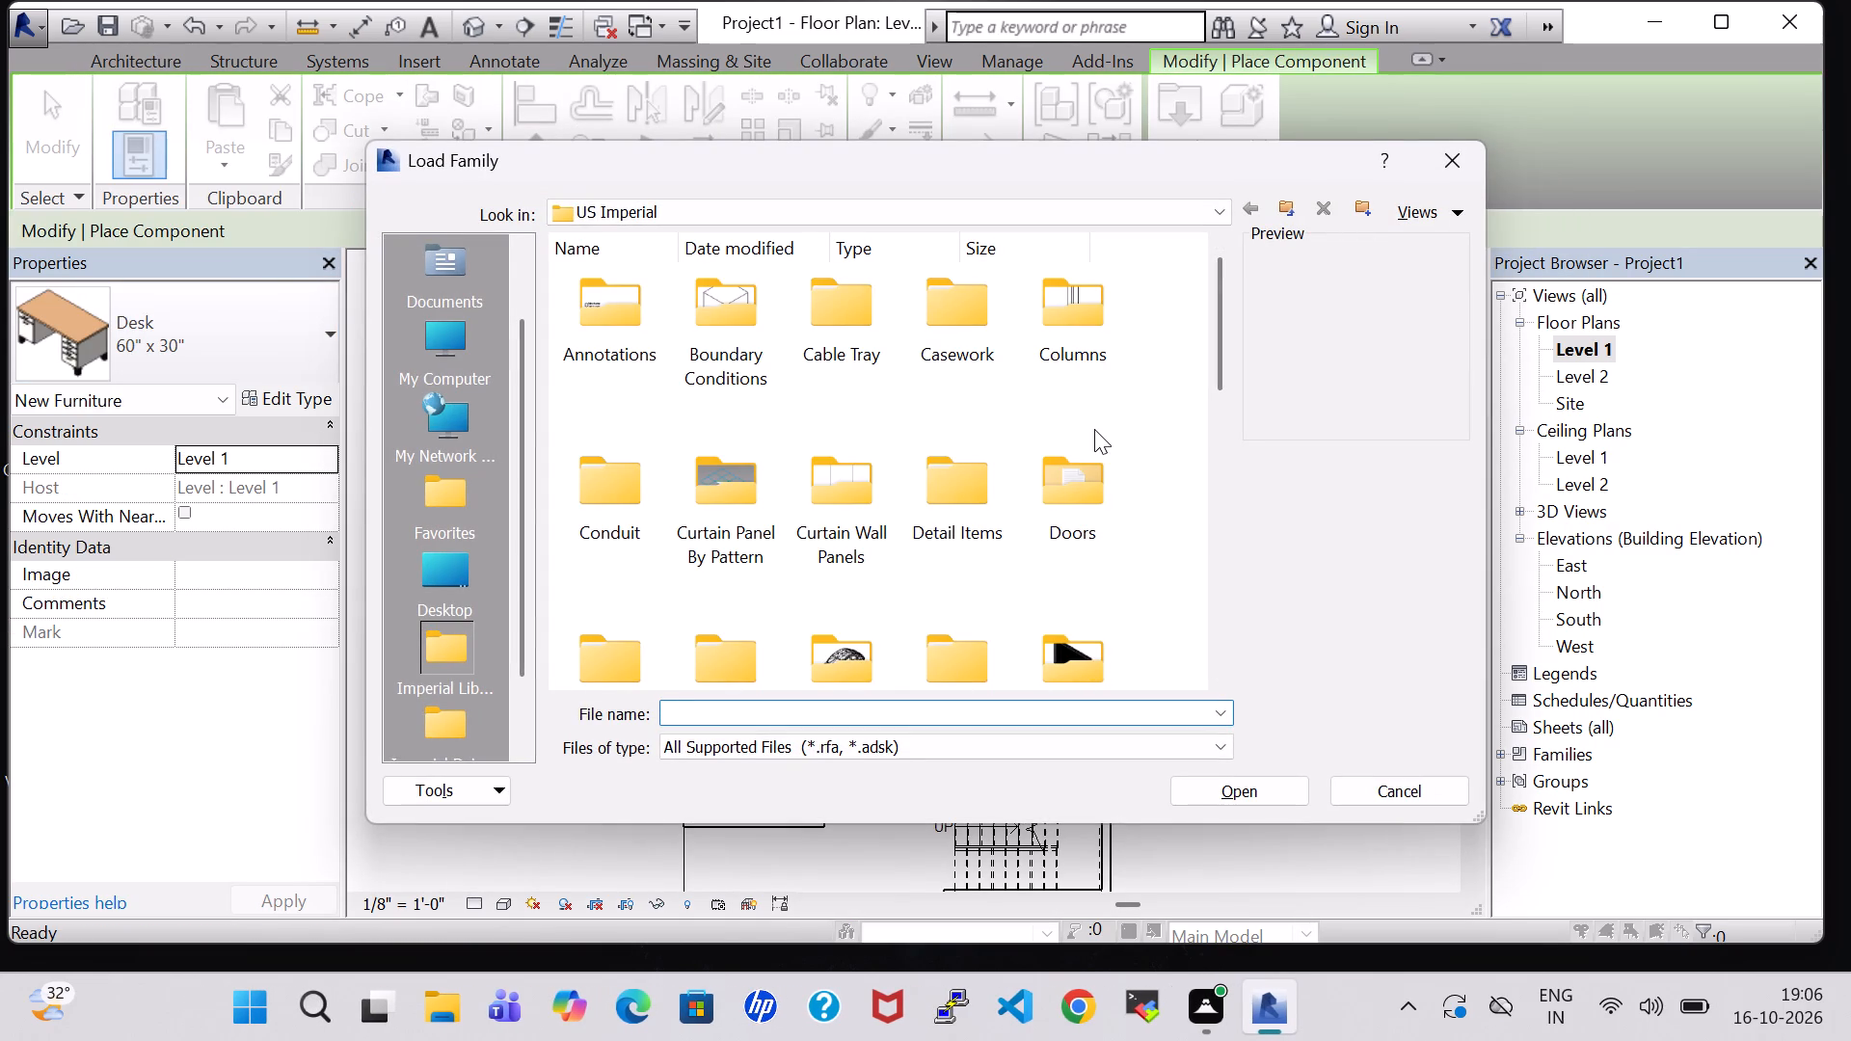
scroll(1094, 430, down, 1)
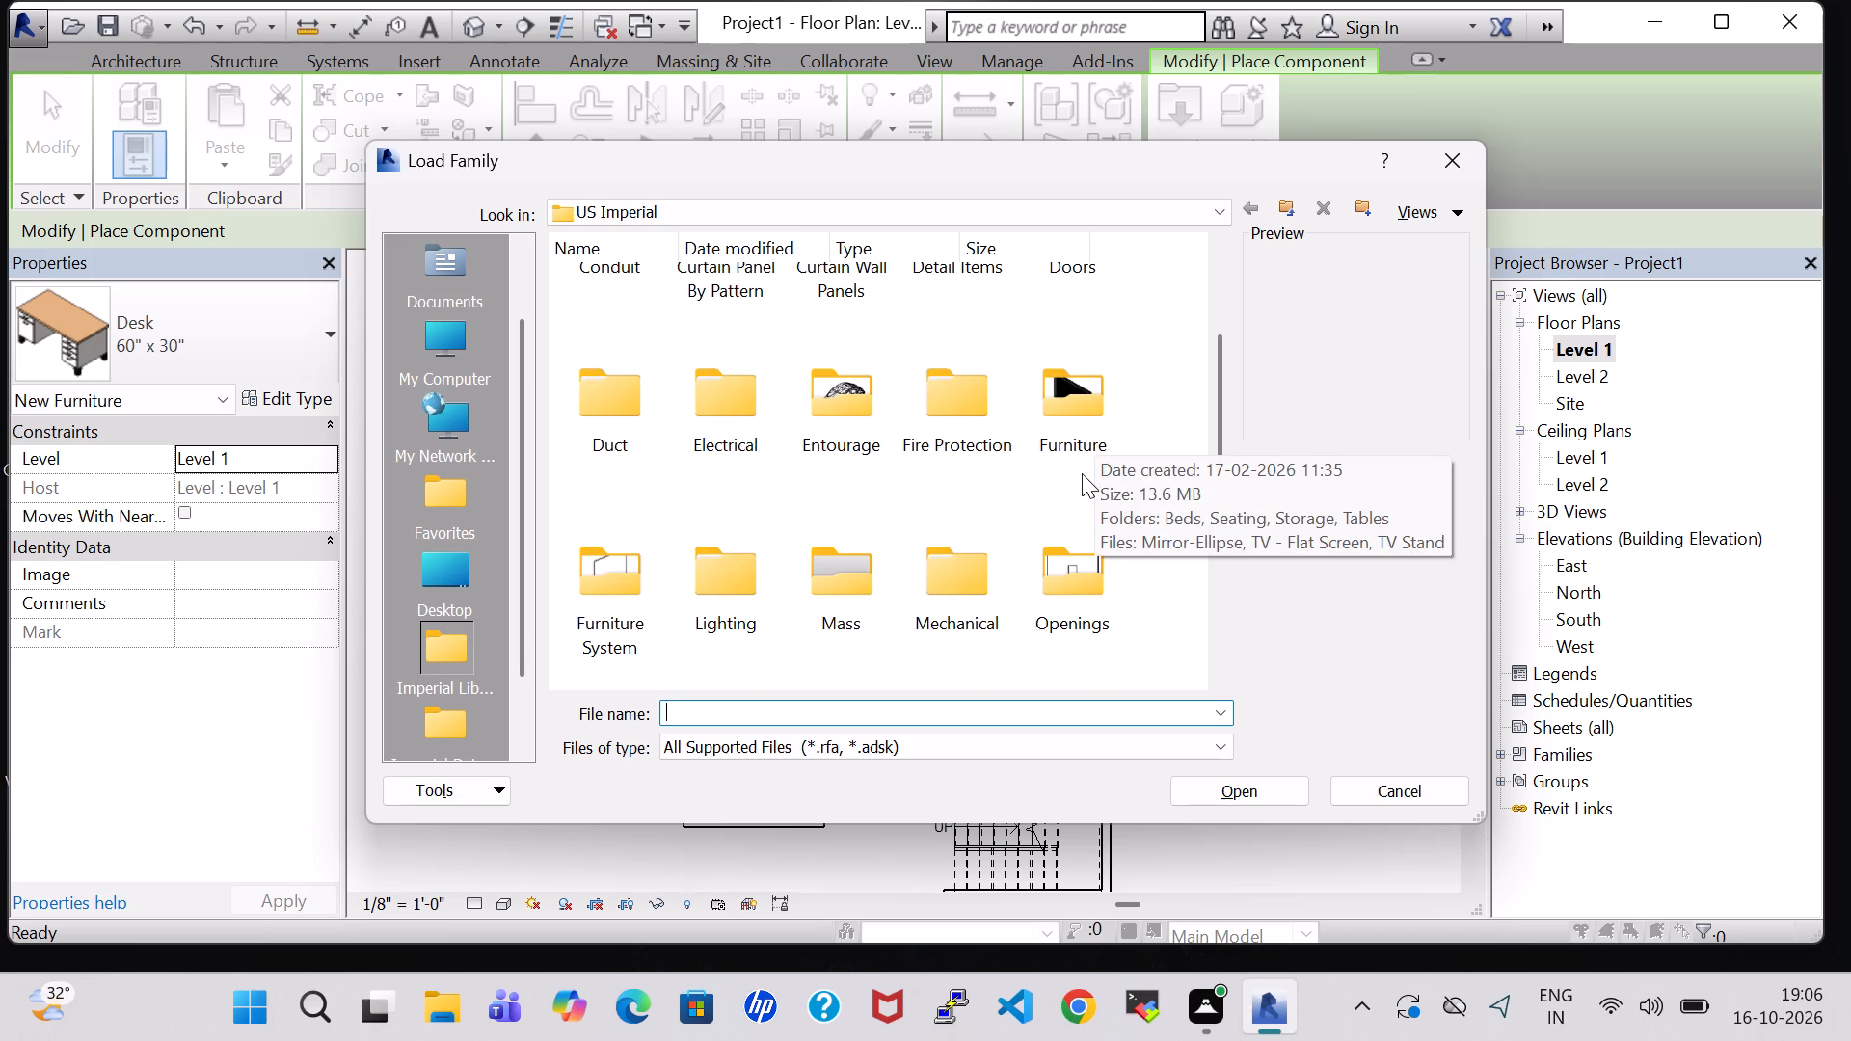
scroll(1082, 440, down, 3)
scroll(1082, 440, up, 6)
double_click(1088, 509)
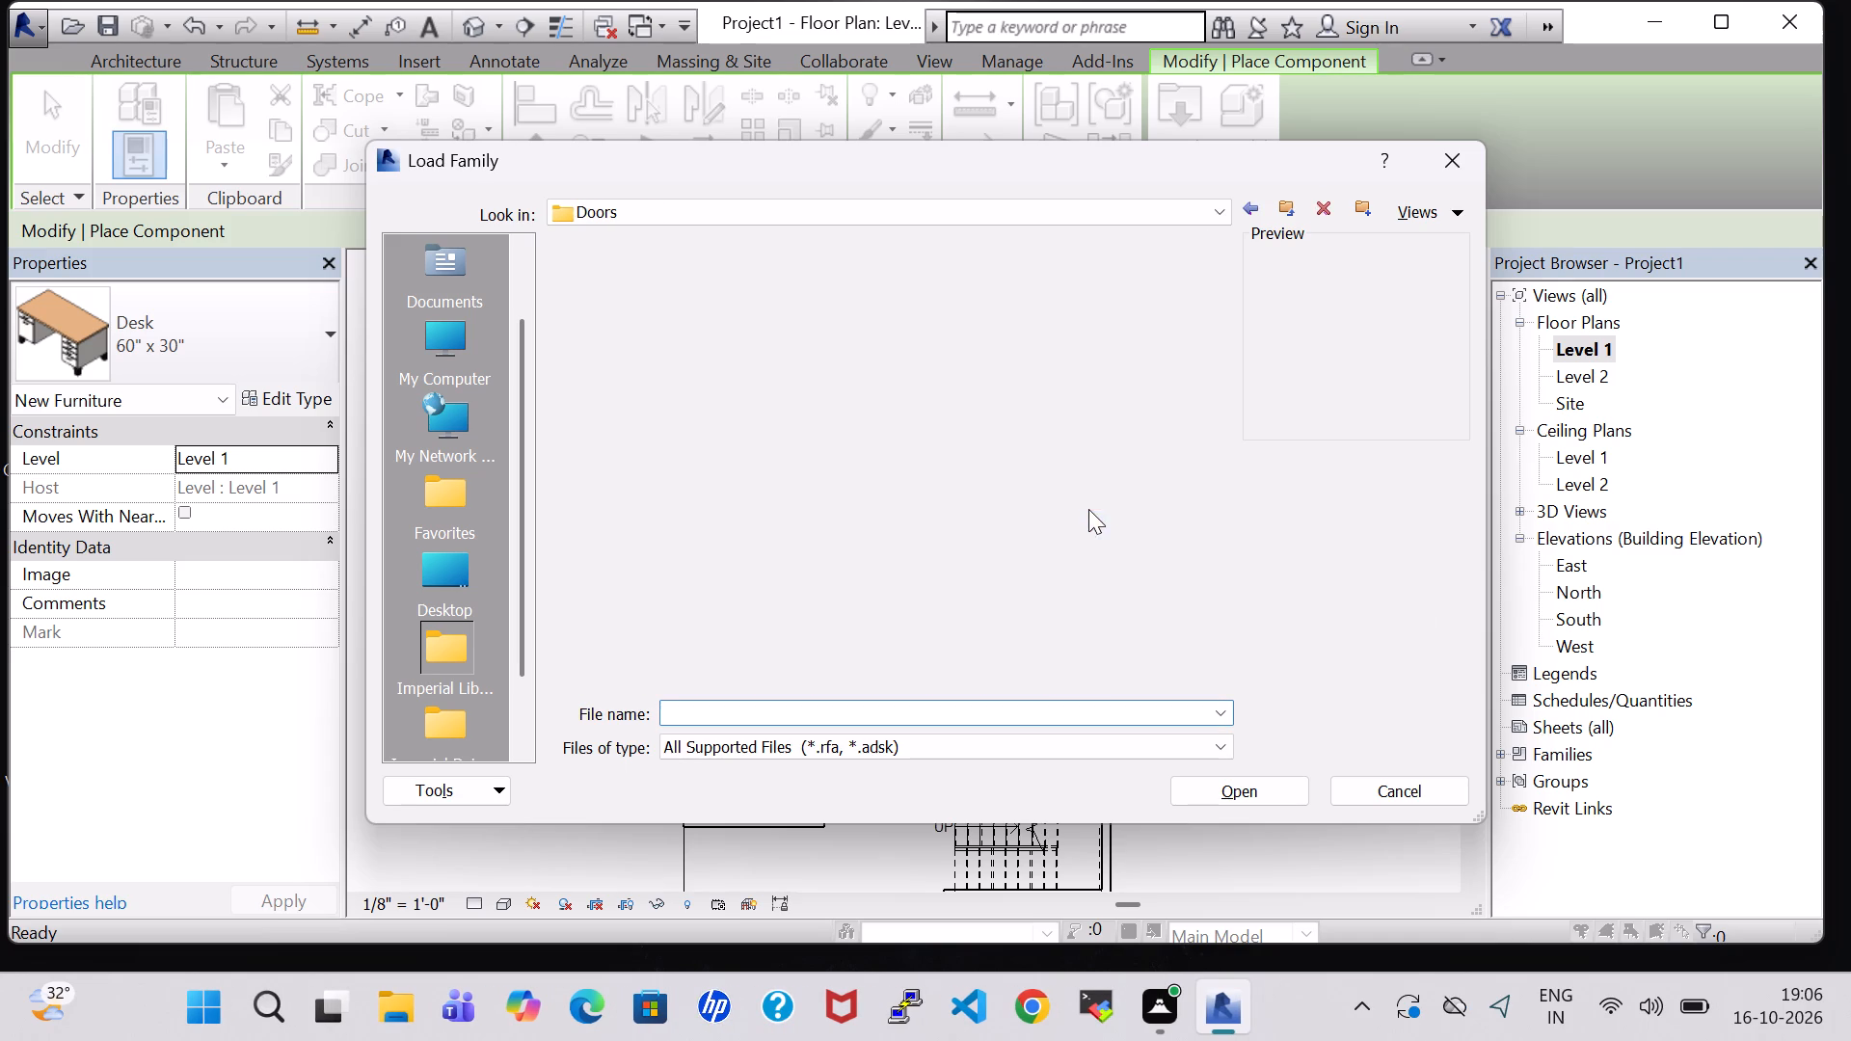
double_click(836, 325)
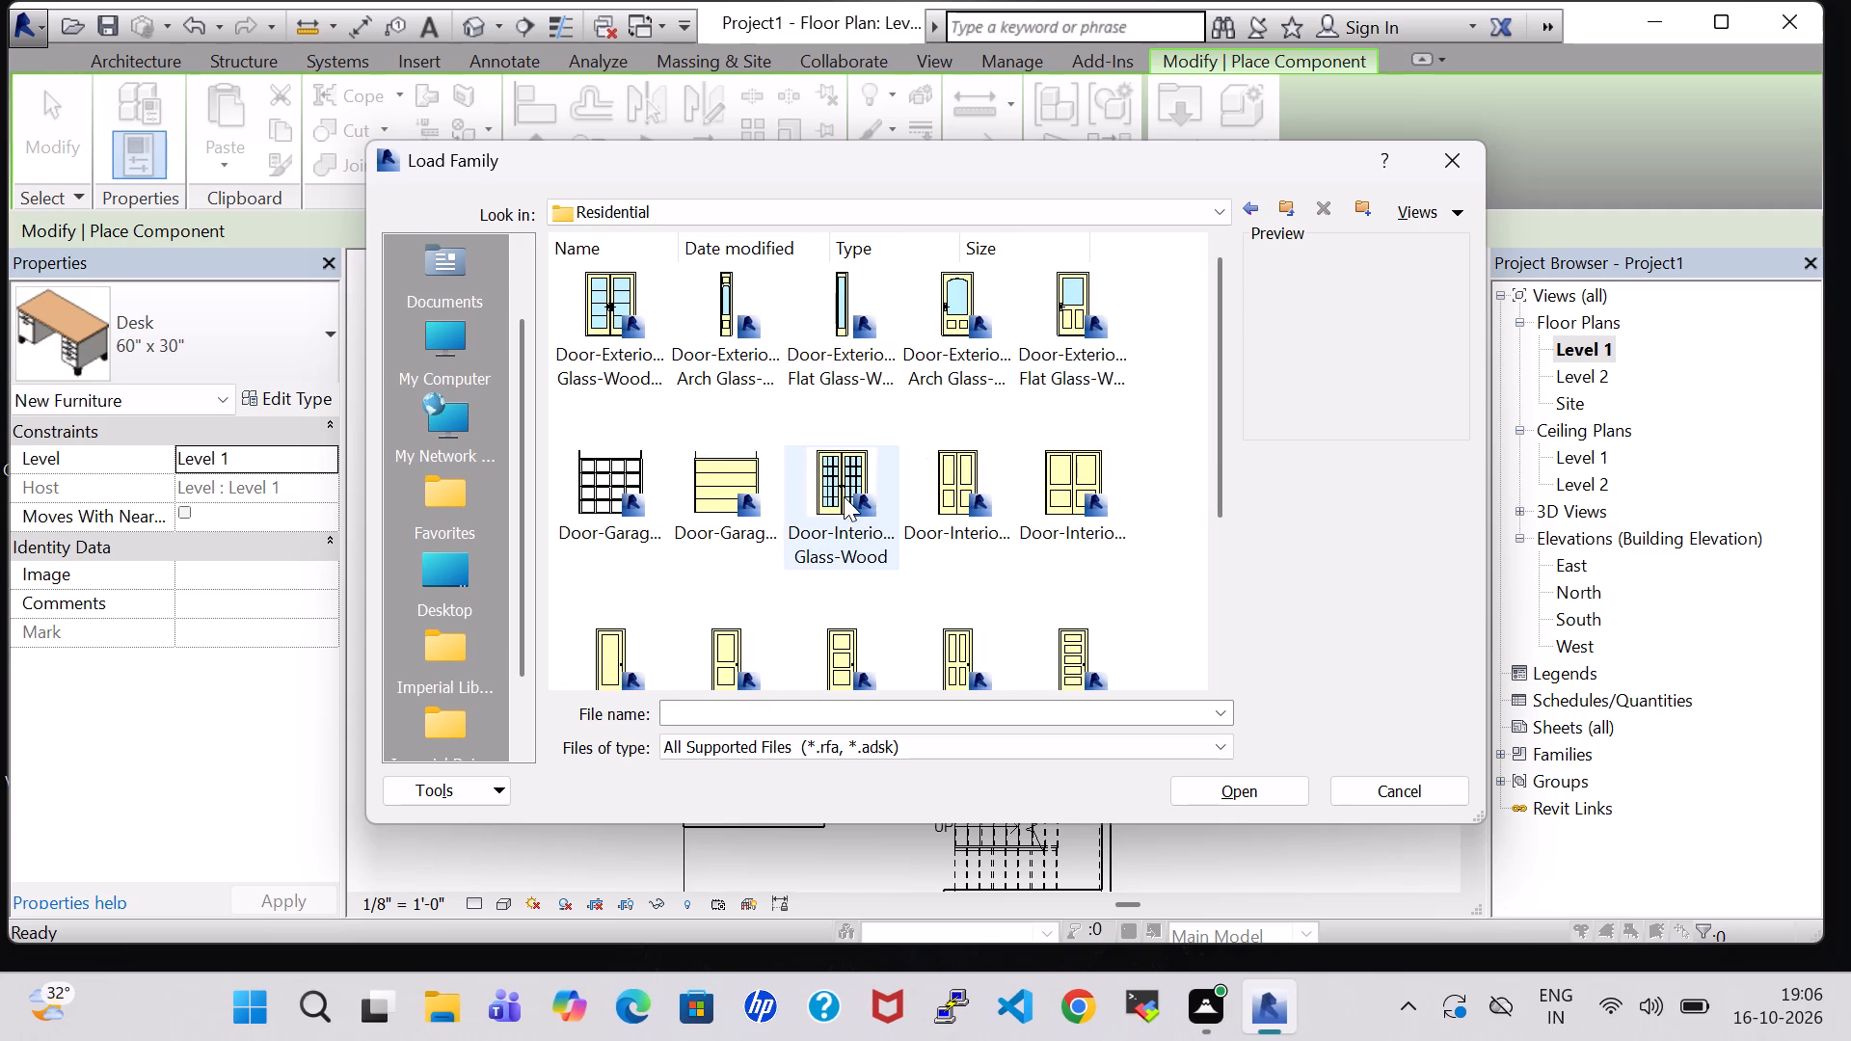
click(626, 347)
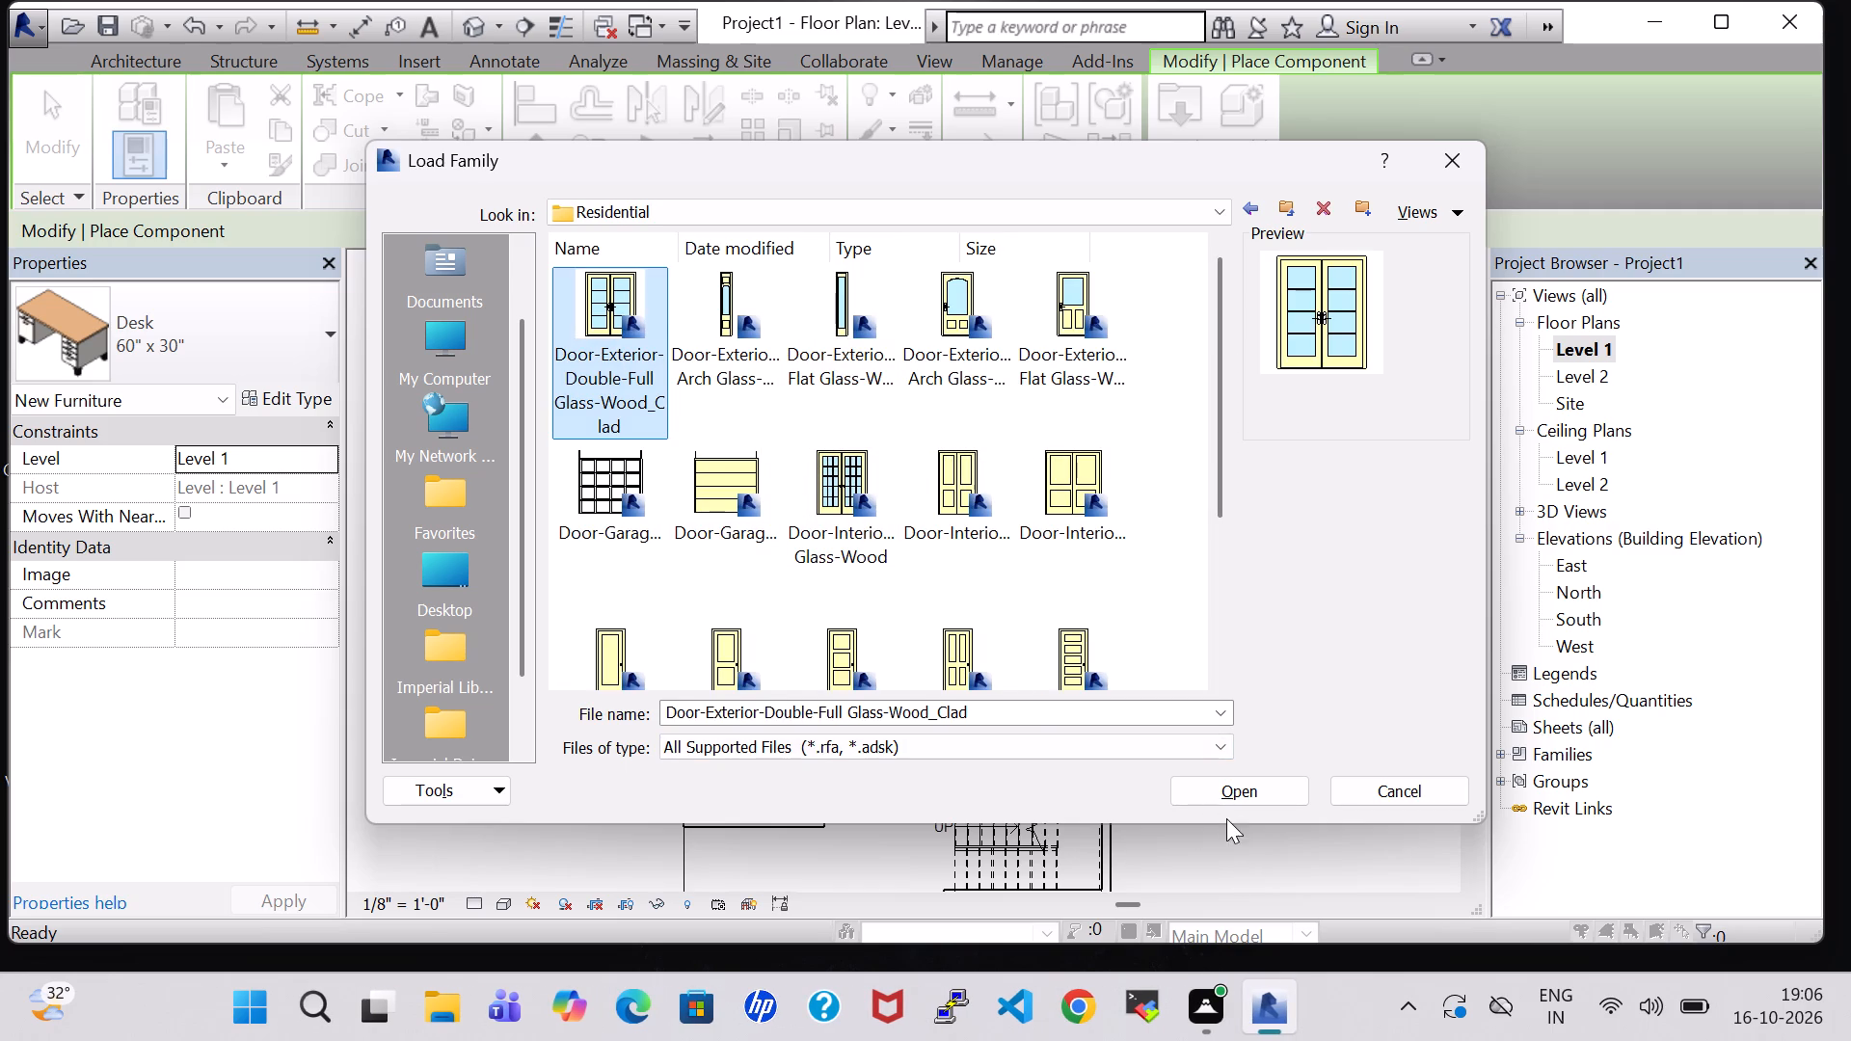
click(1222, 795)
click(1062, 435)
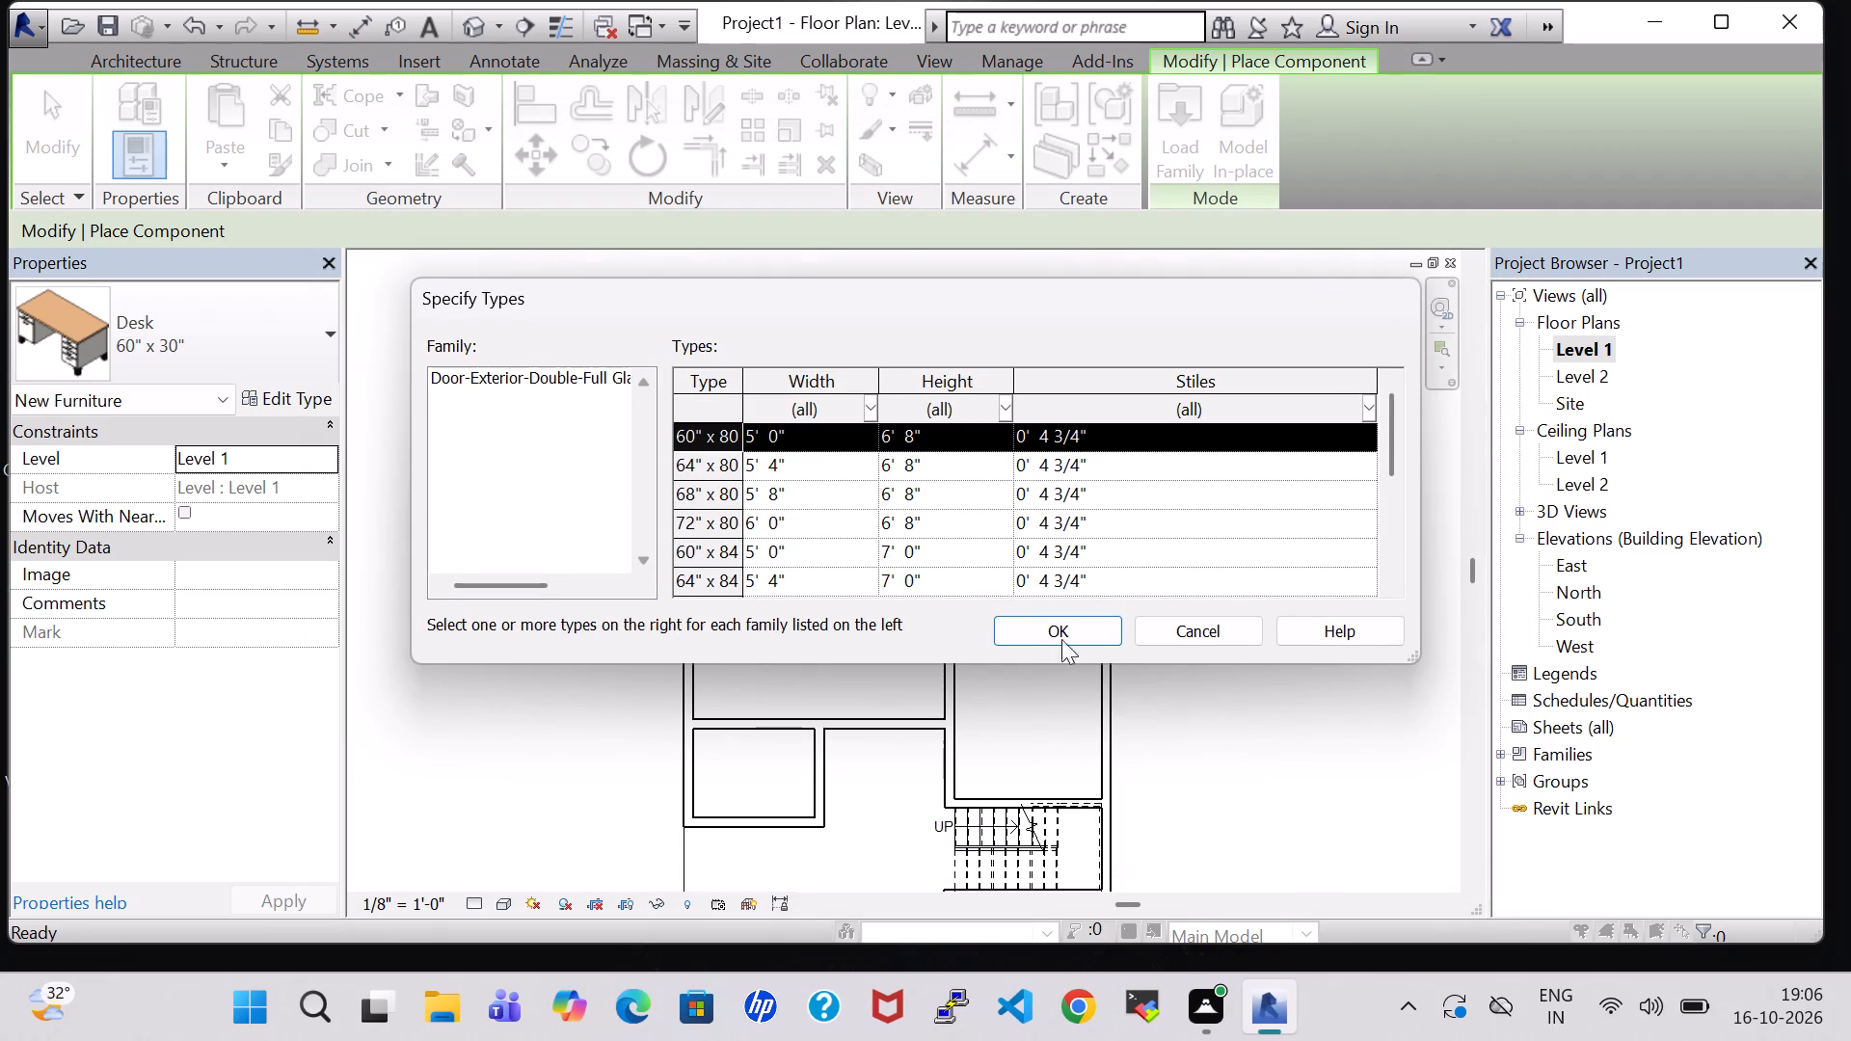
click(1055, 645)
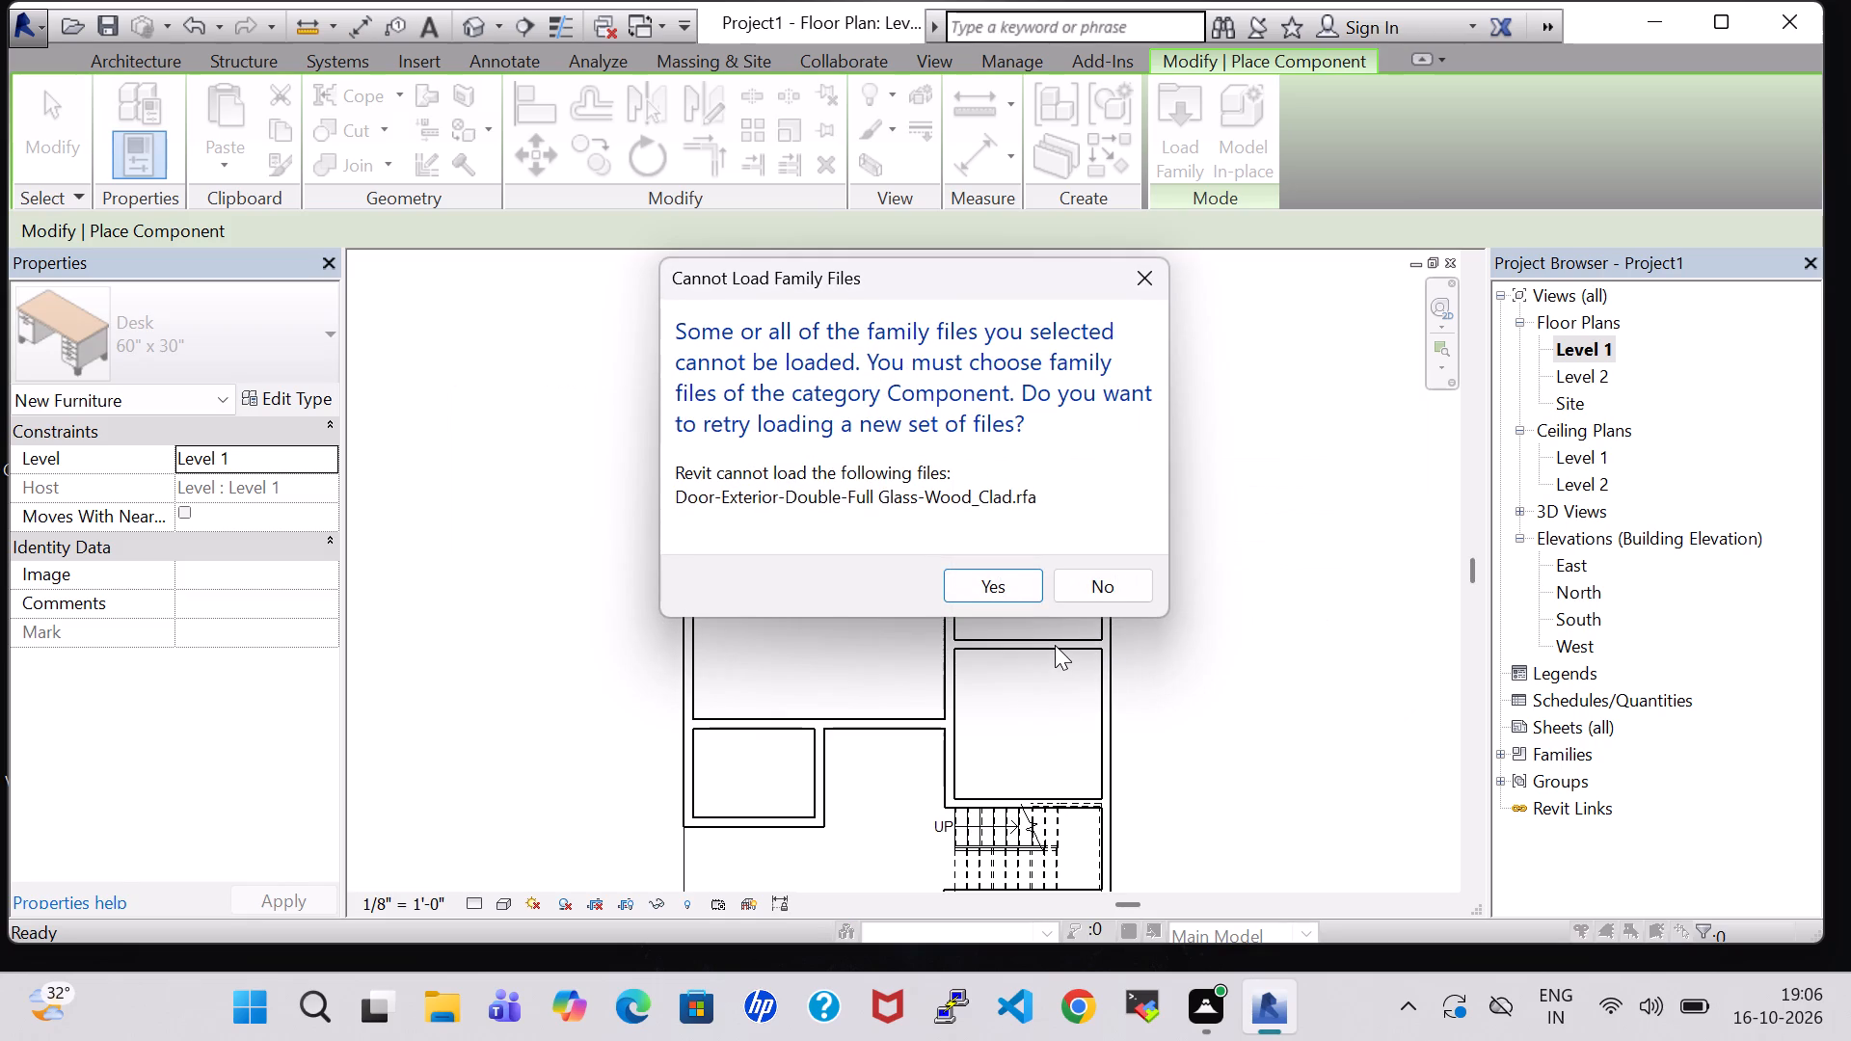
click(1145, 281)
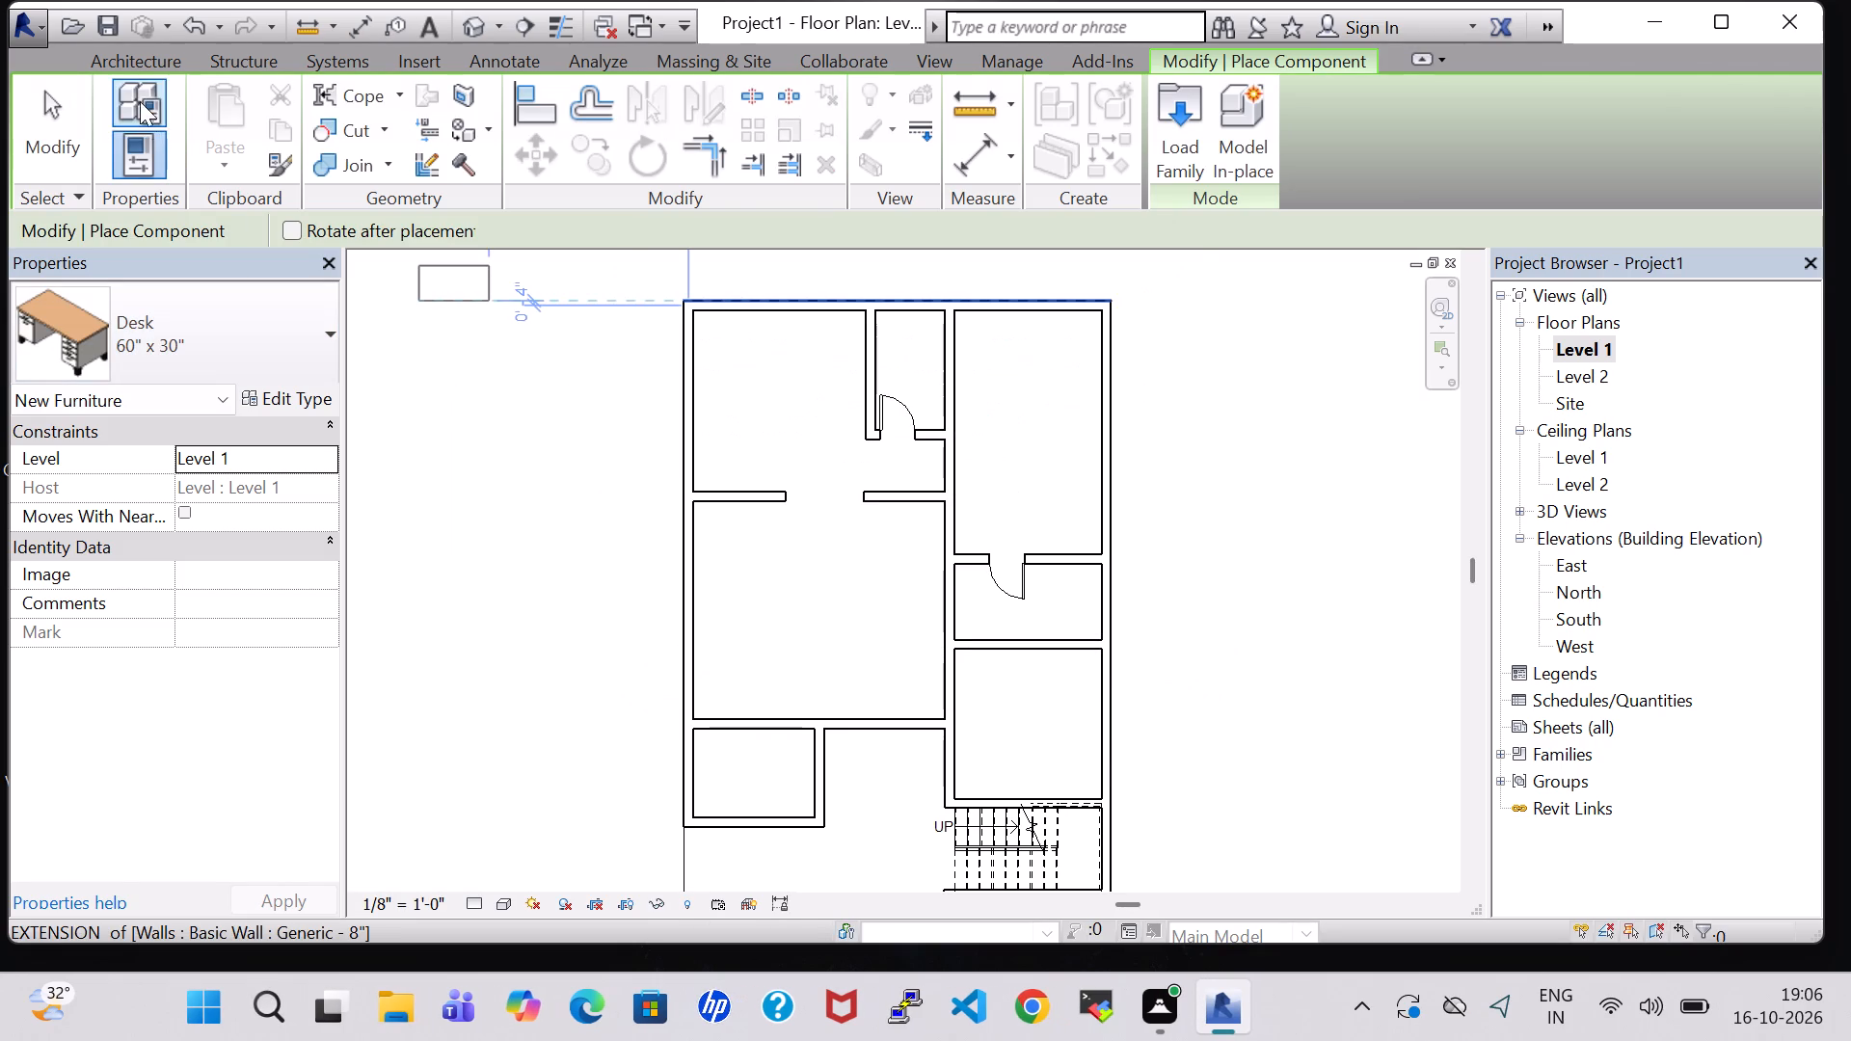
Load the Residential door family Door-Exterior-Double-Full Glass-Wood_Clad in the 60" x 80" type through the Door command.
click(140, 57)
click(192, 155)
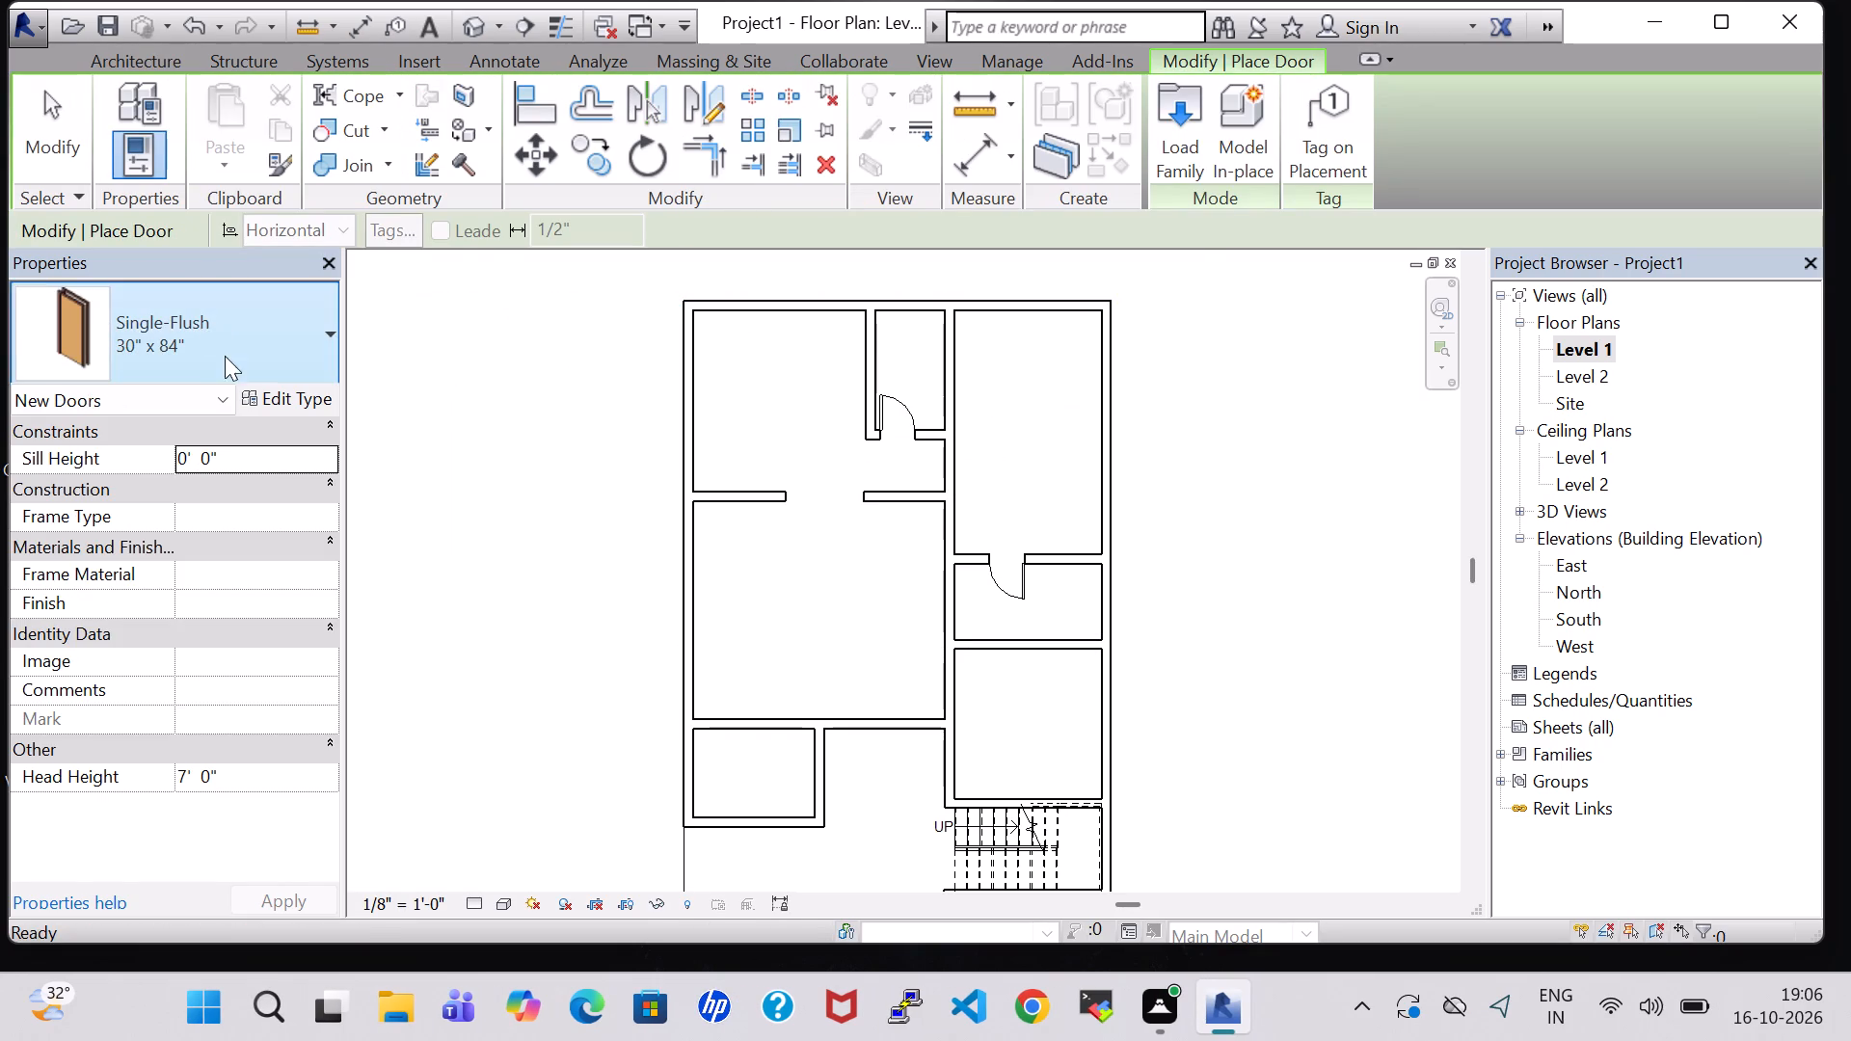
click(1184, 158)
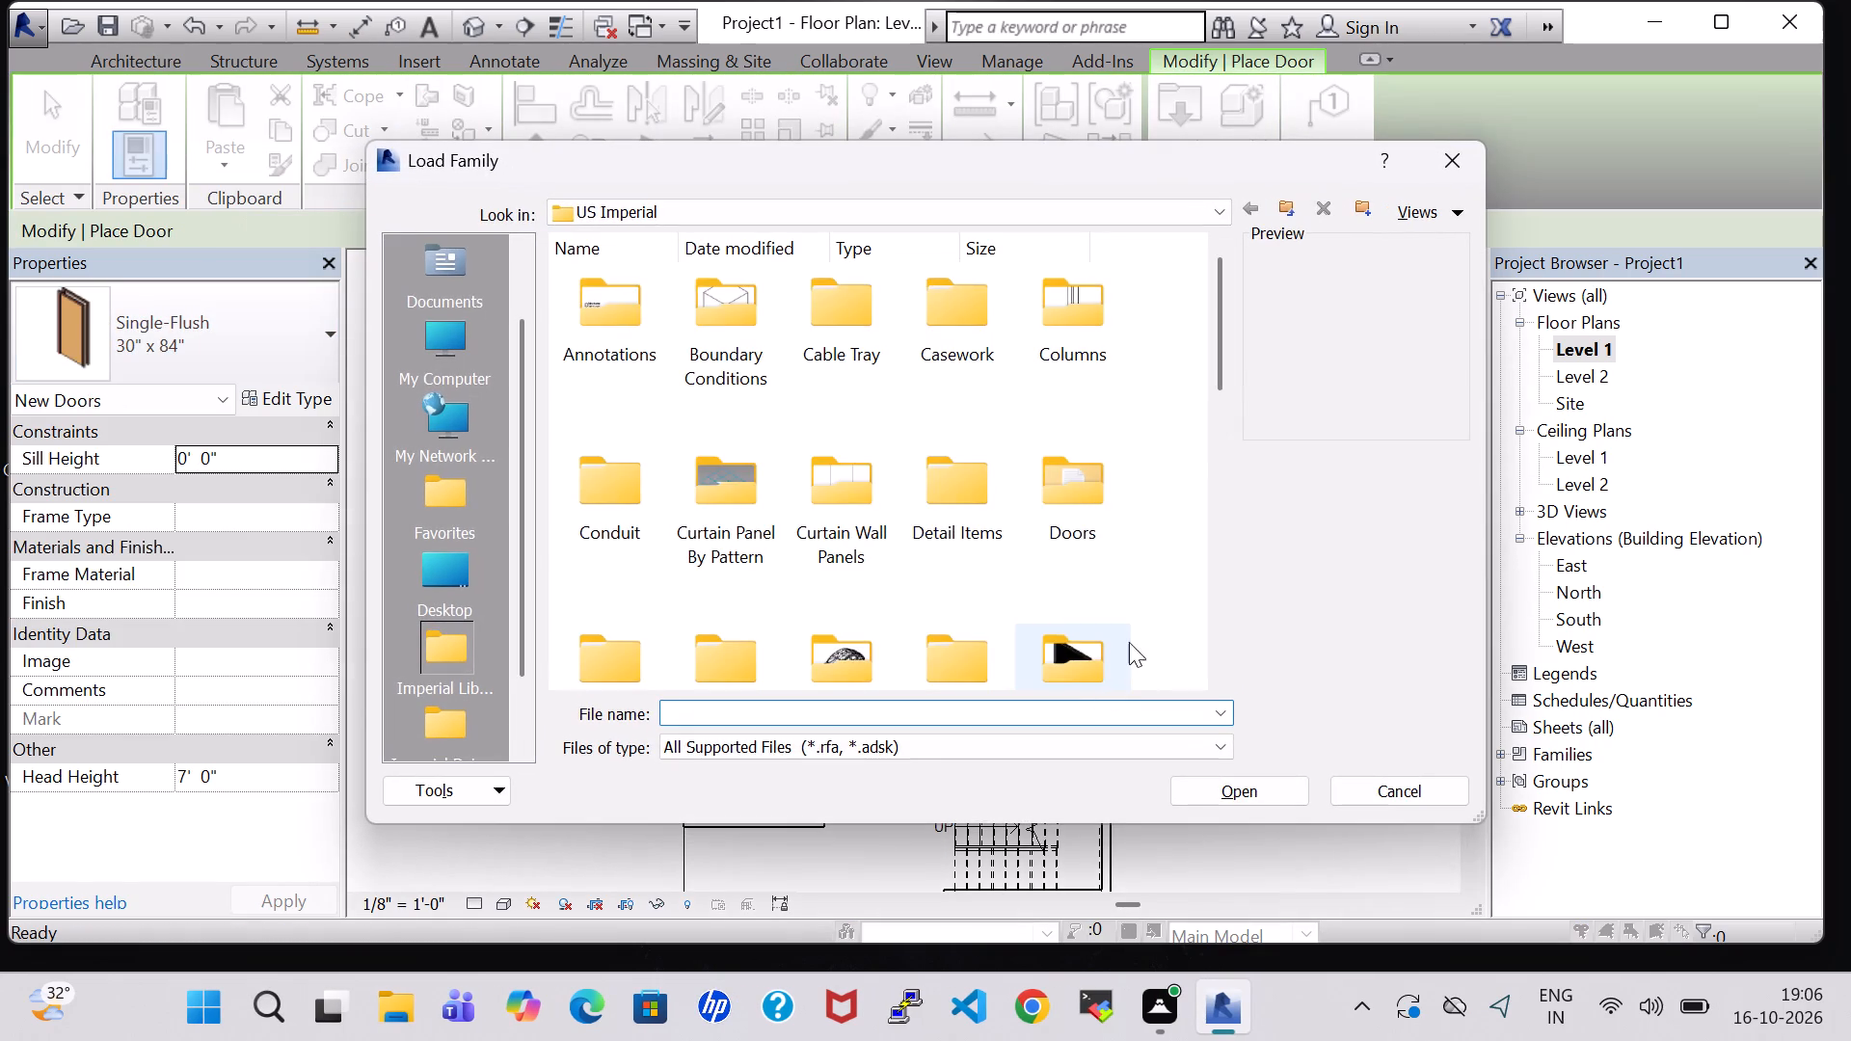
scroll(1116, 628, down, 1)
scroll(1103, 548, up, 1)
double_click(1080, 512)
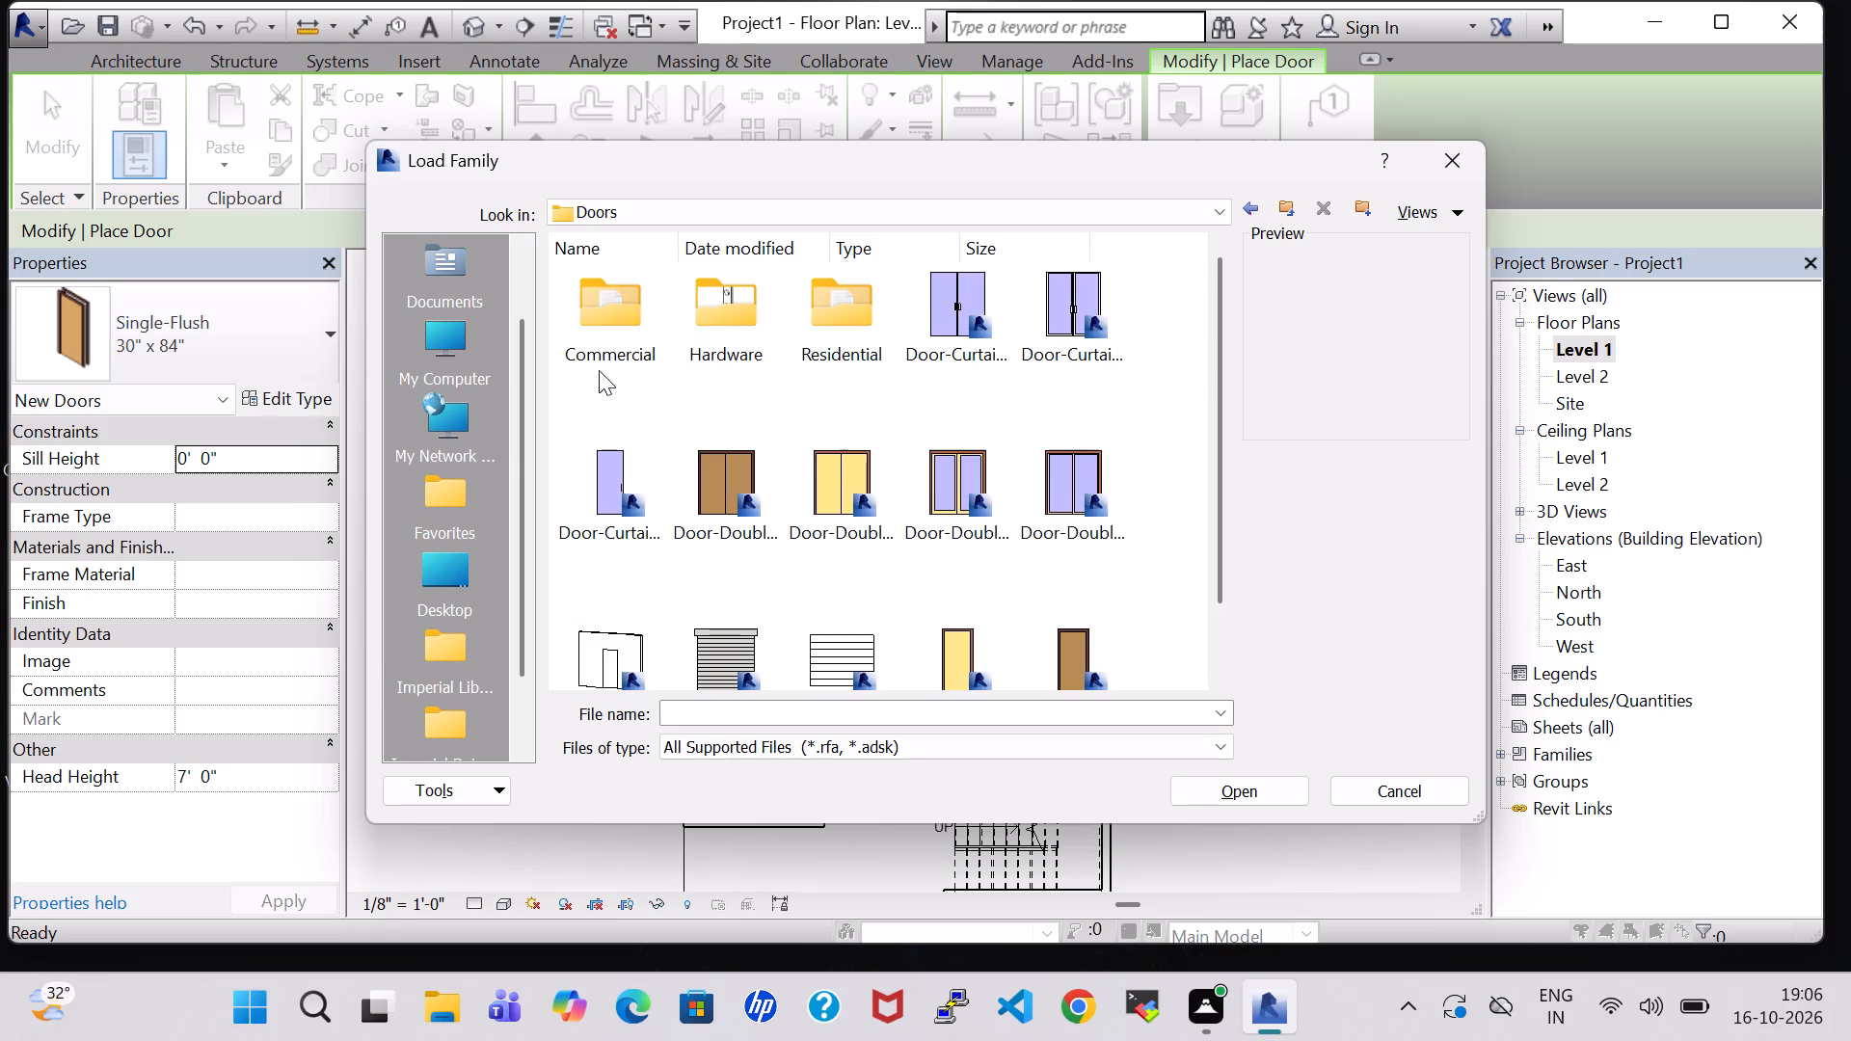
double_click(829, 321)
click(627, 301)
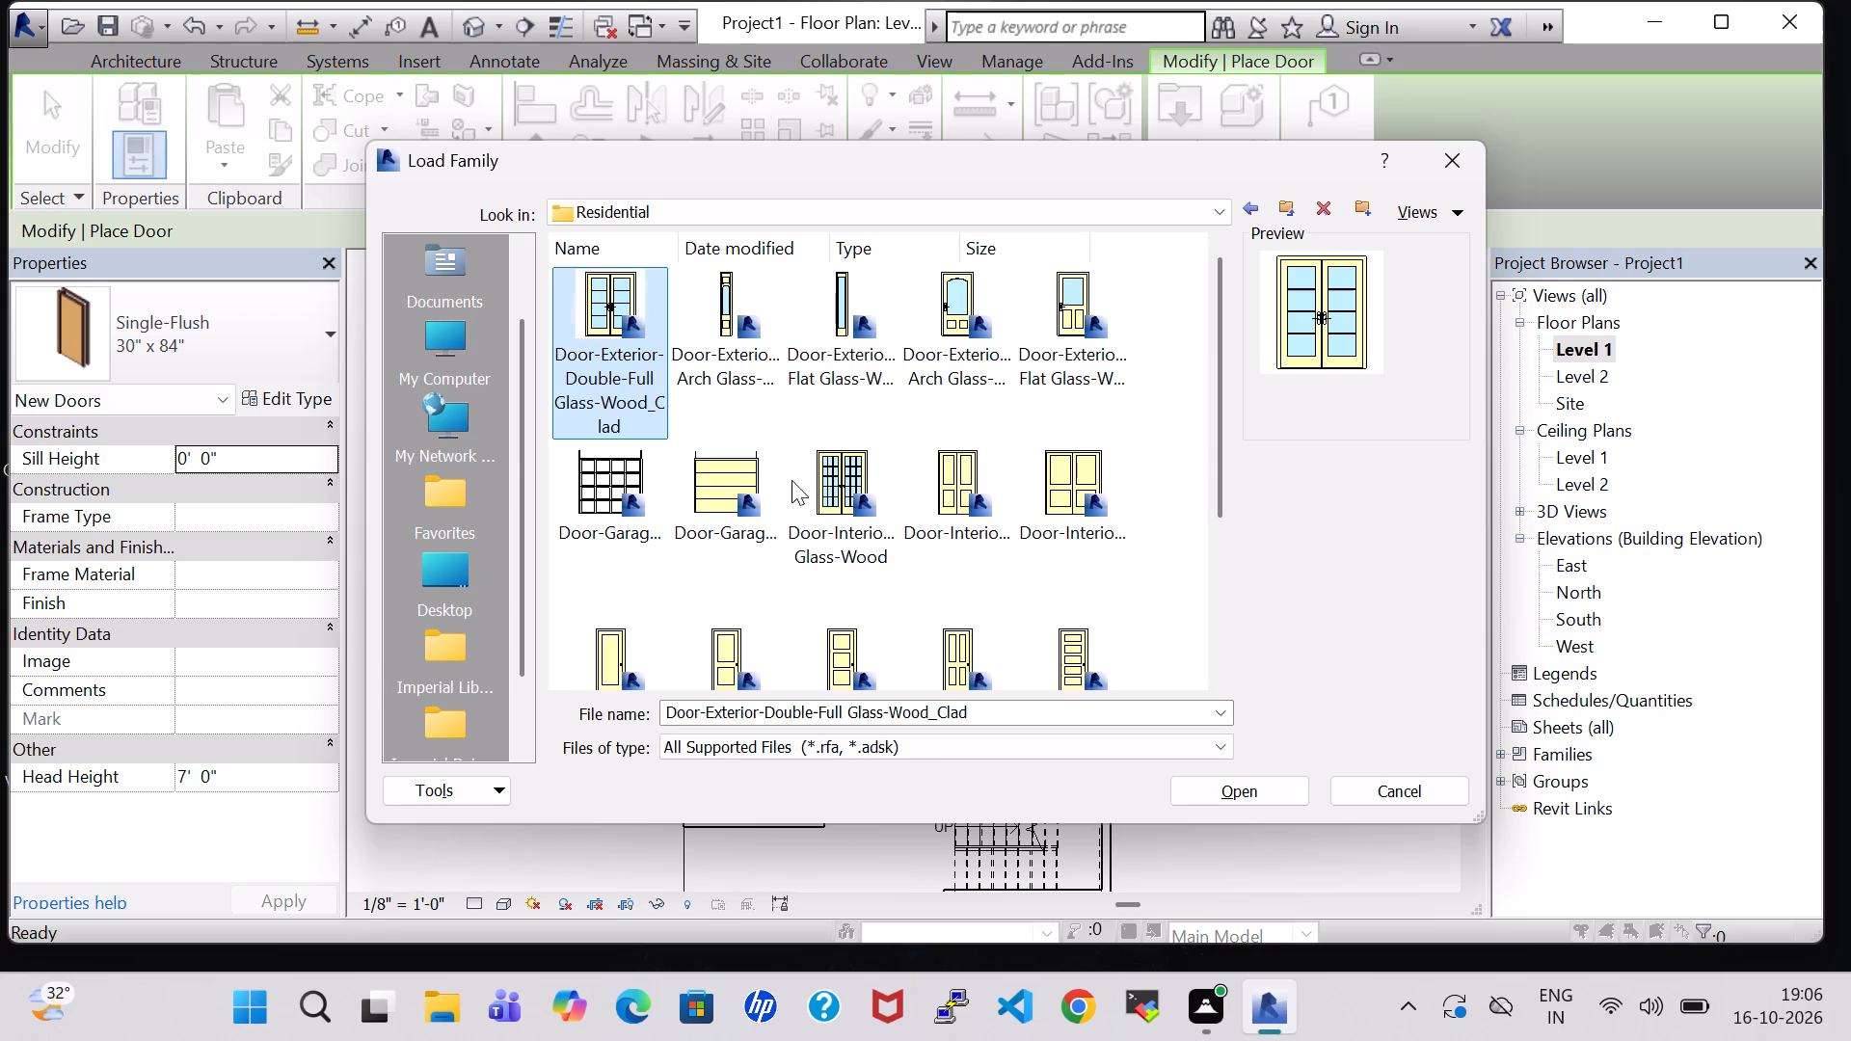
click(1264, 801)
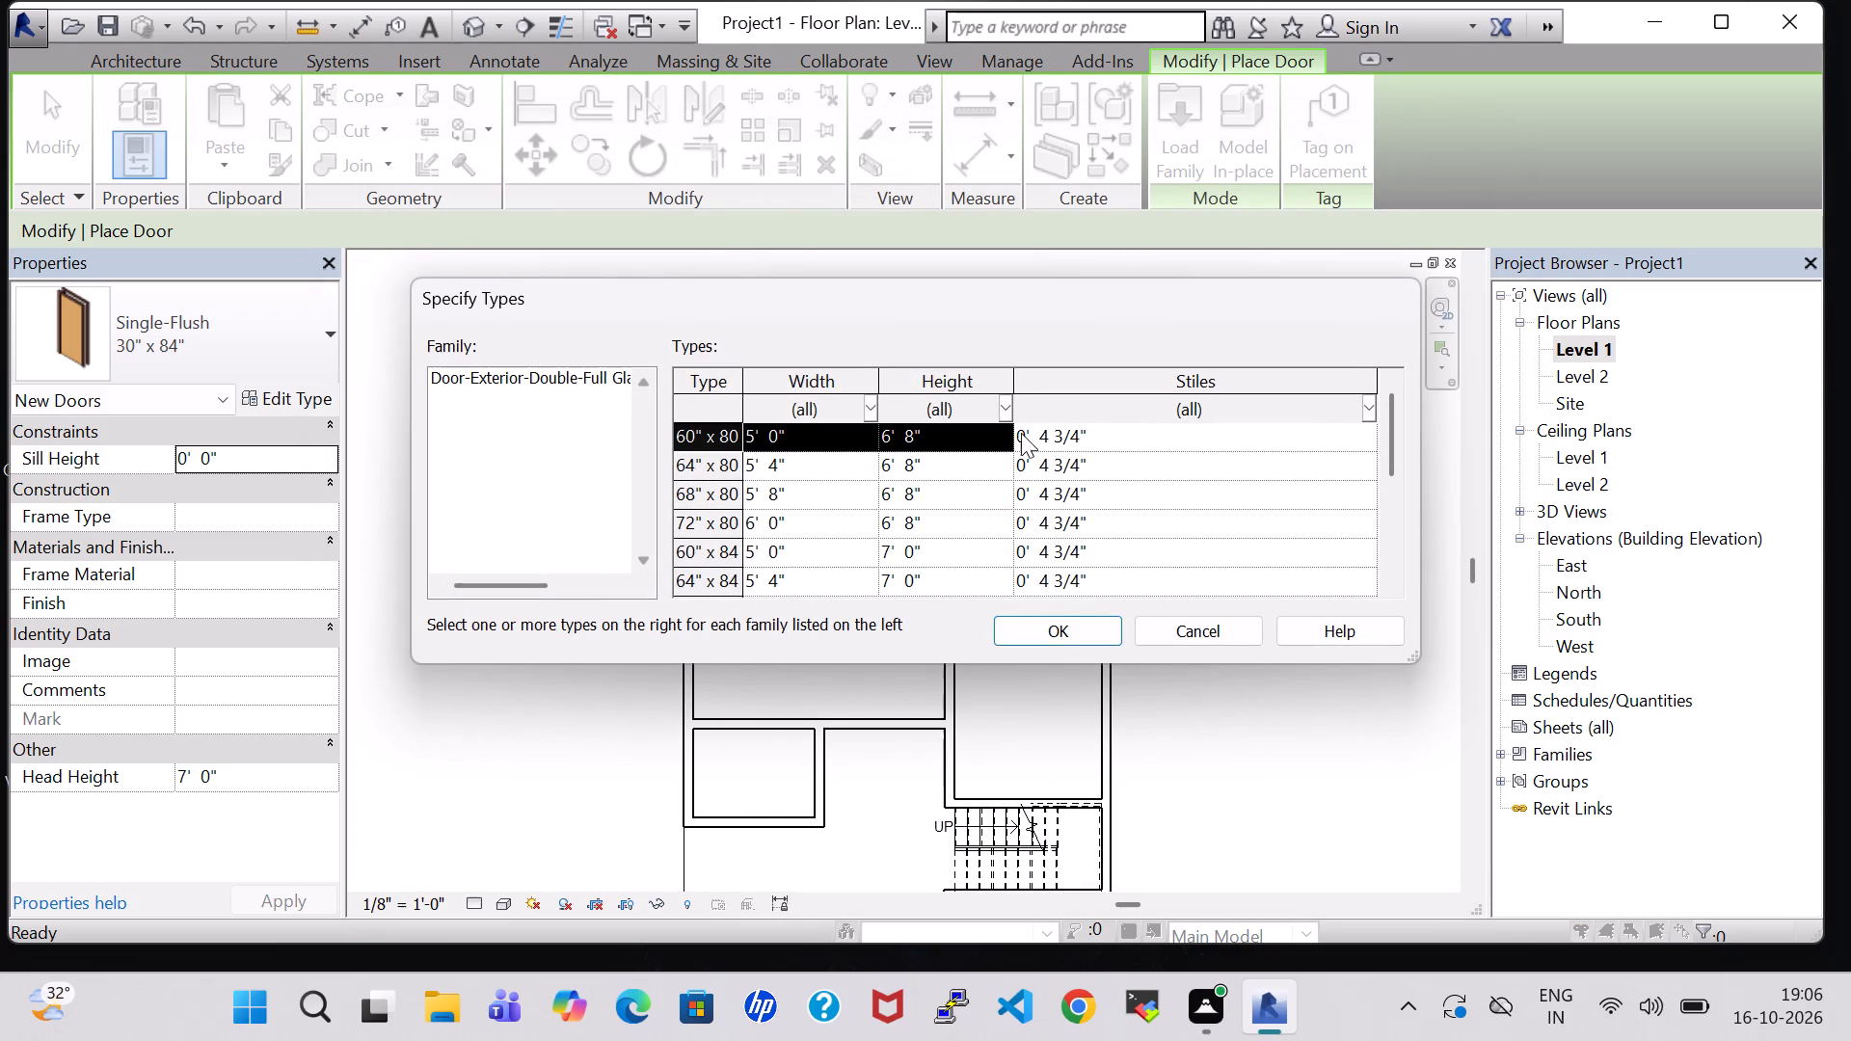
click(1021, 433)
click(1062, 623)
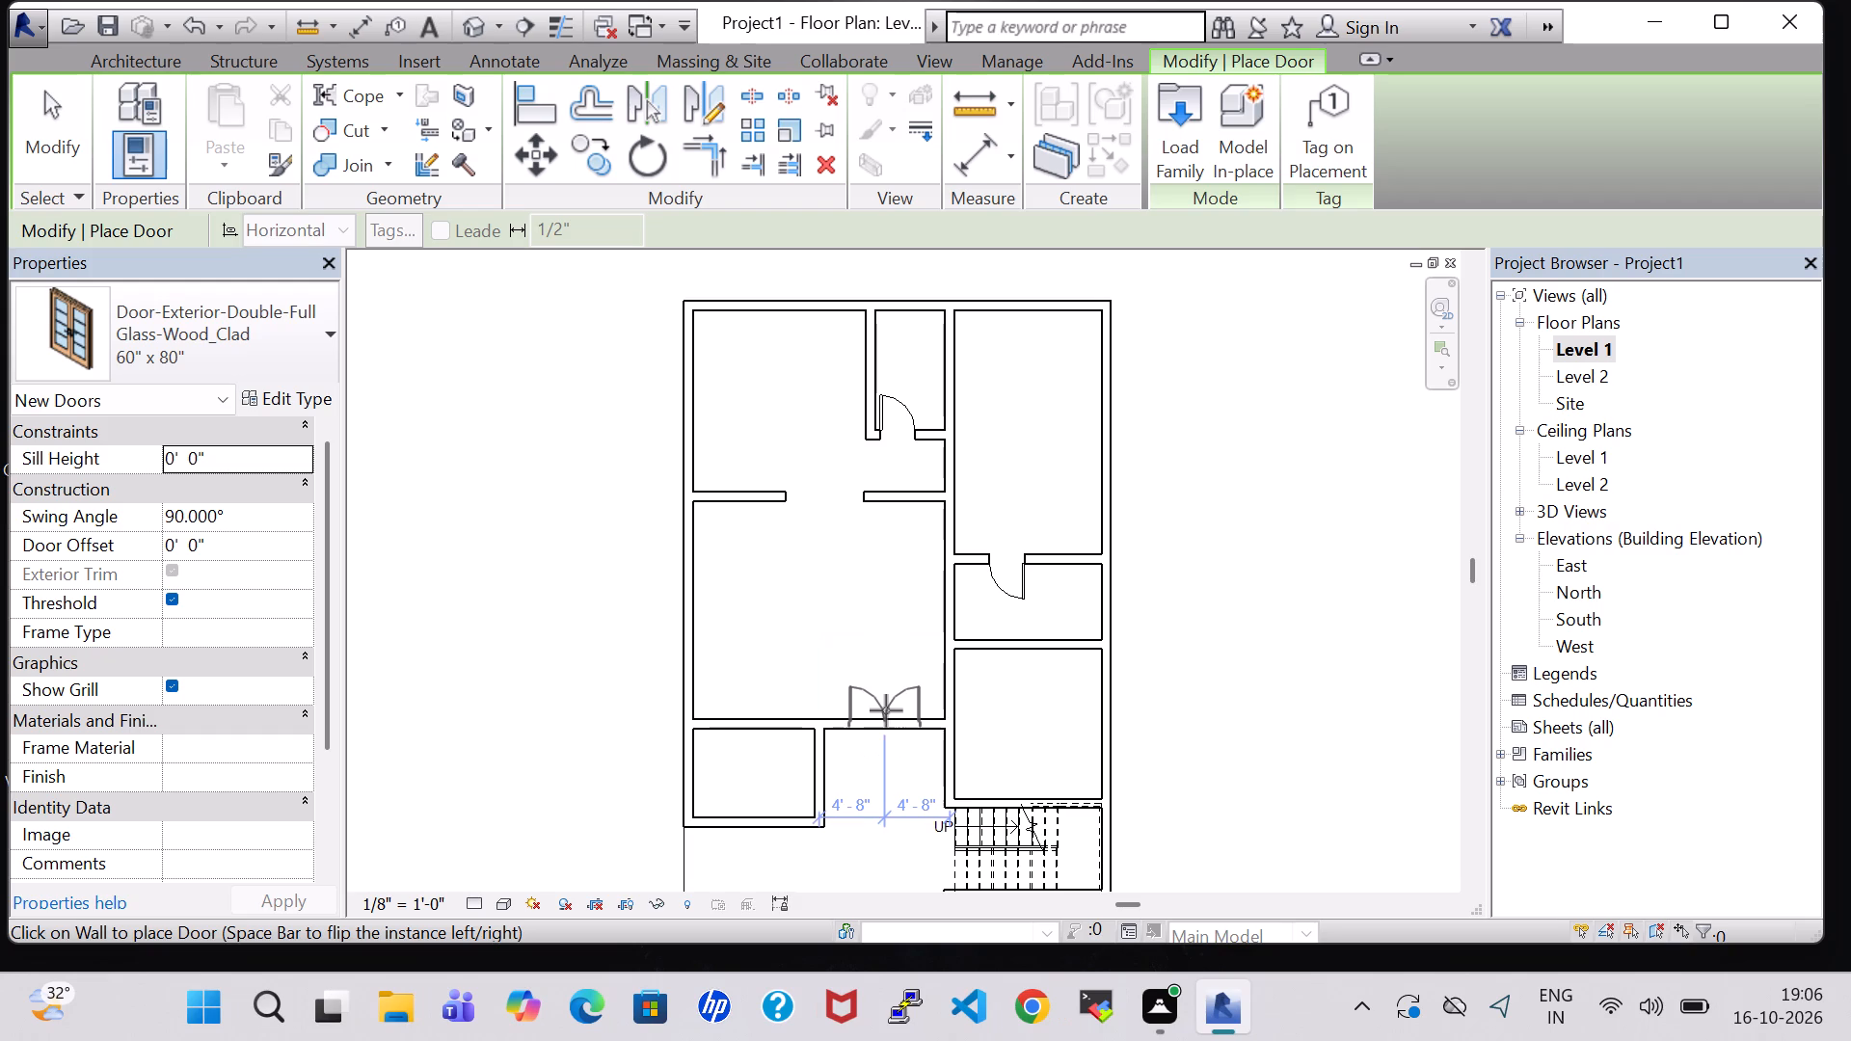
Place the 60" x 80" double door in the large central room's south wall, about 4'-8" from its east wall, swinging into the room.
click(886, 710)
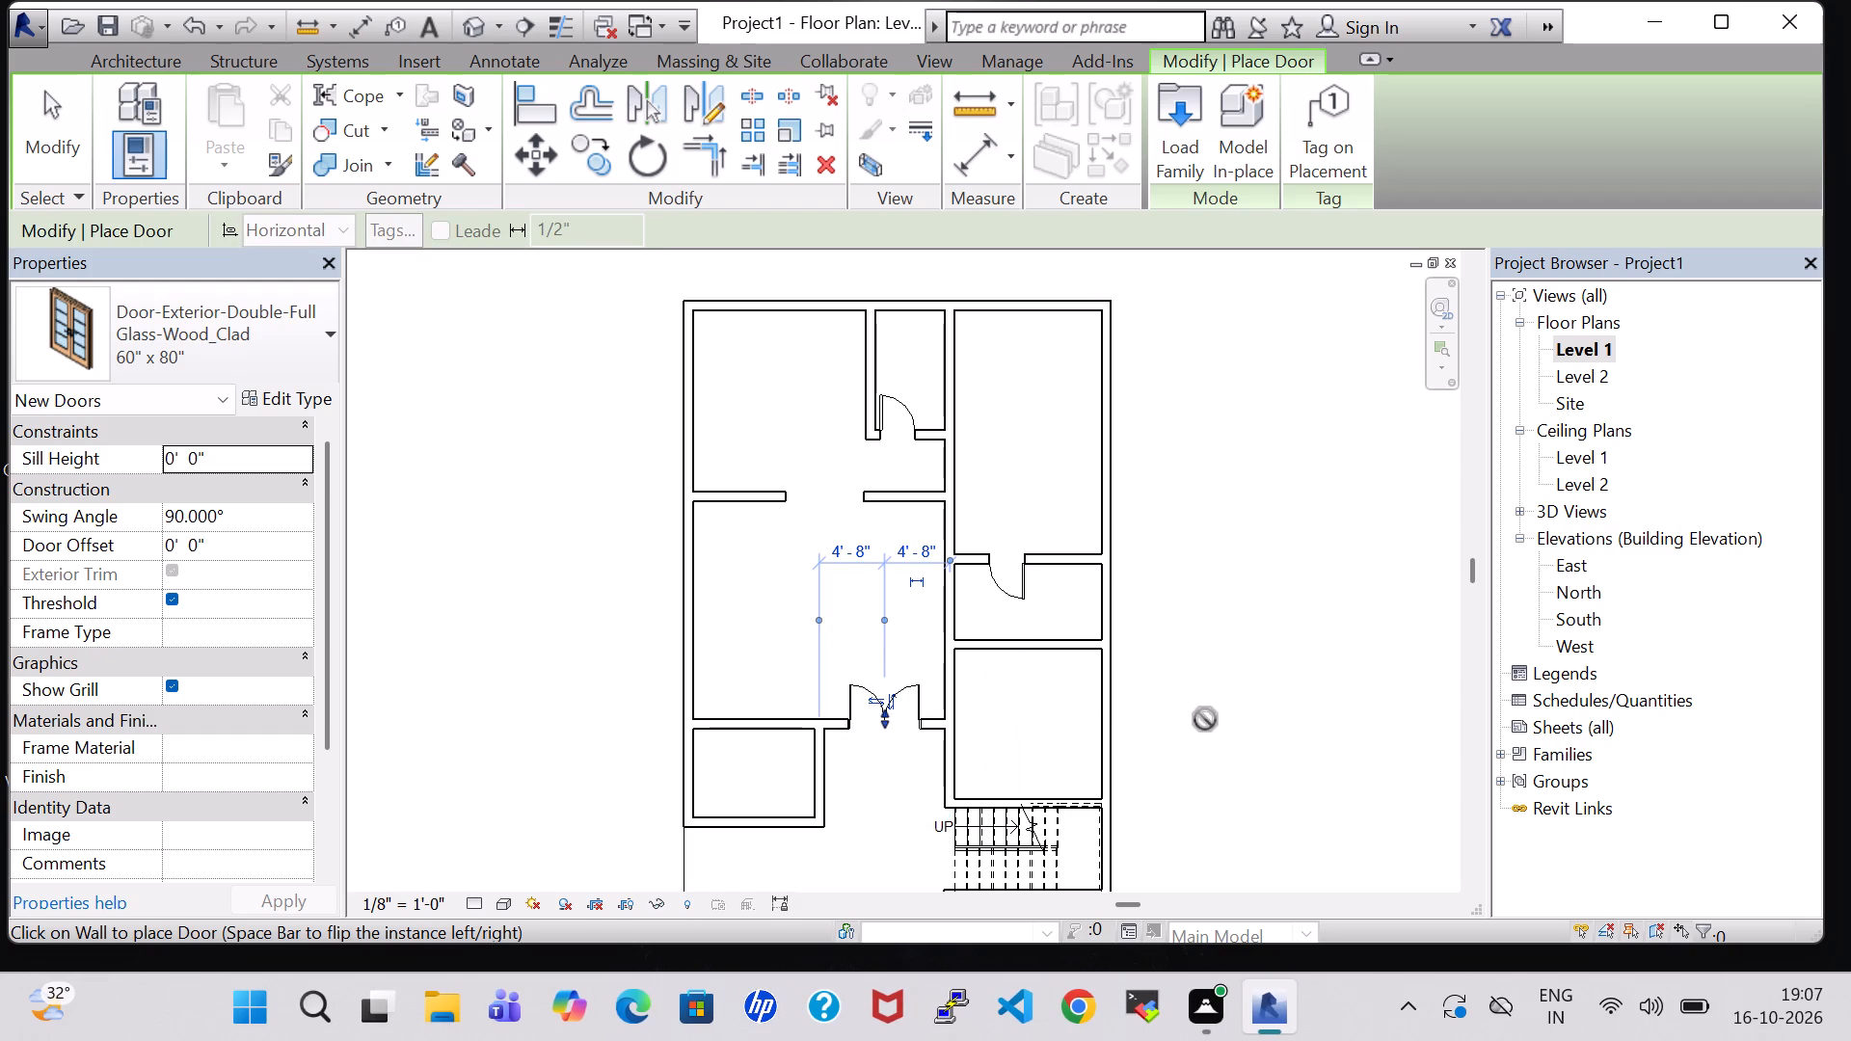
key(Escape)
key(Escape)
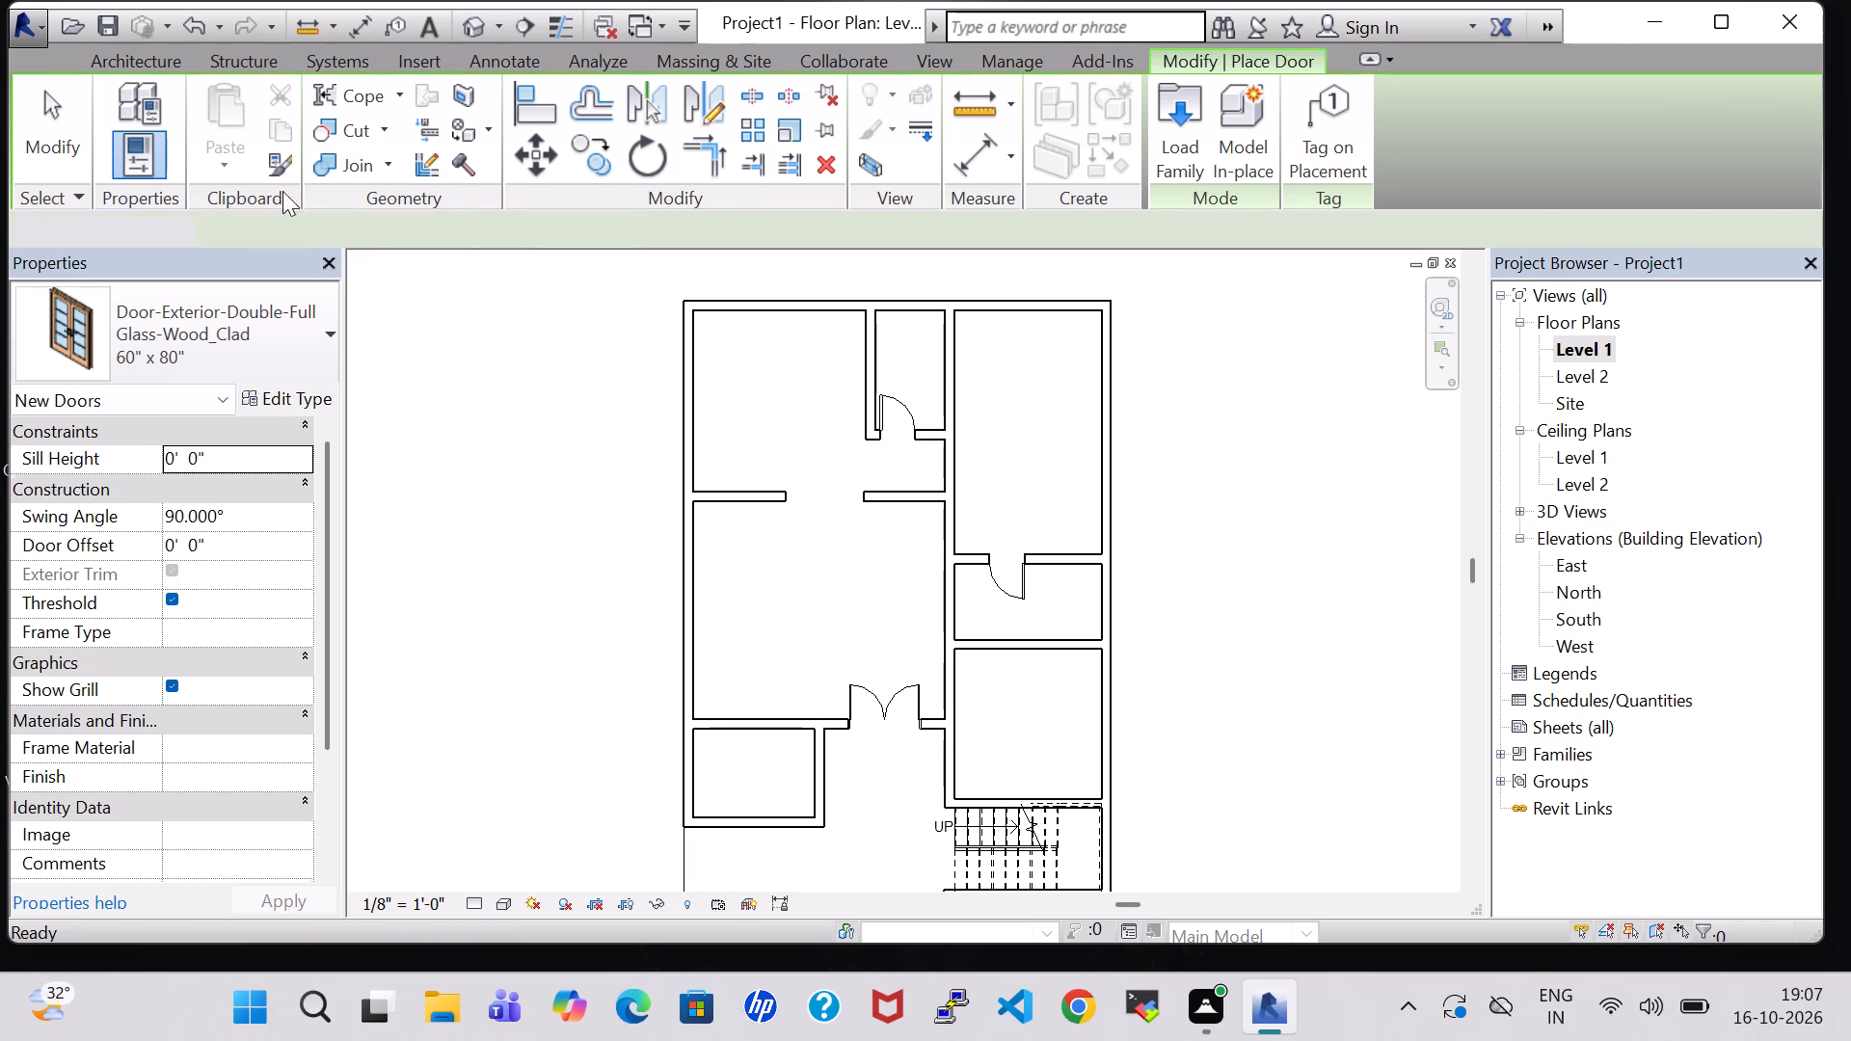
Load the Residential door family Door-Exterior-Single-Entry-Half Arch Glass-Wood_Clad in the 30" x 80" type.
click(207, 121)
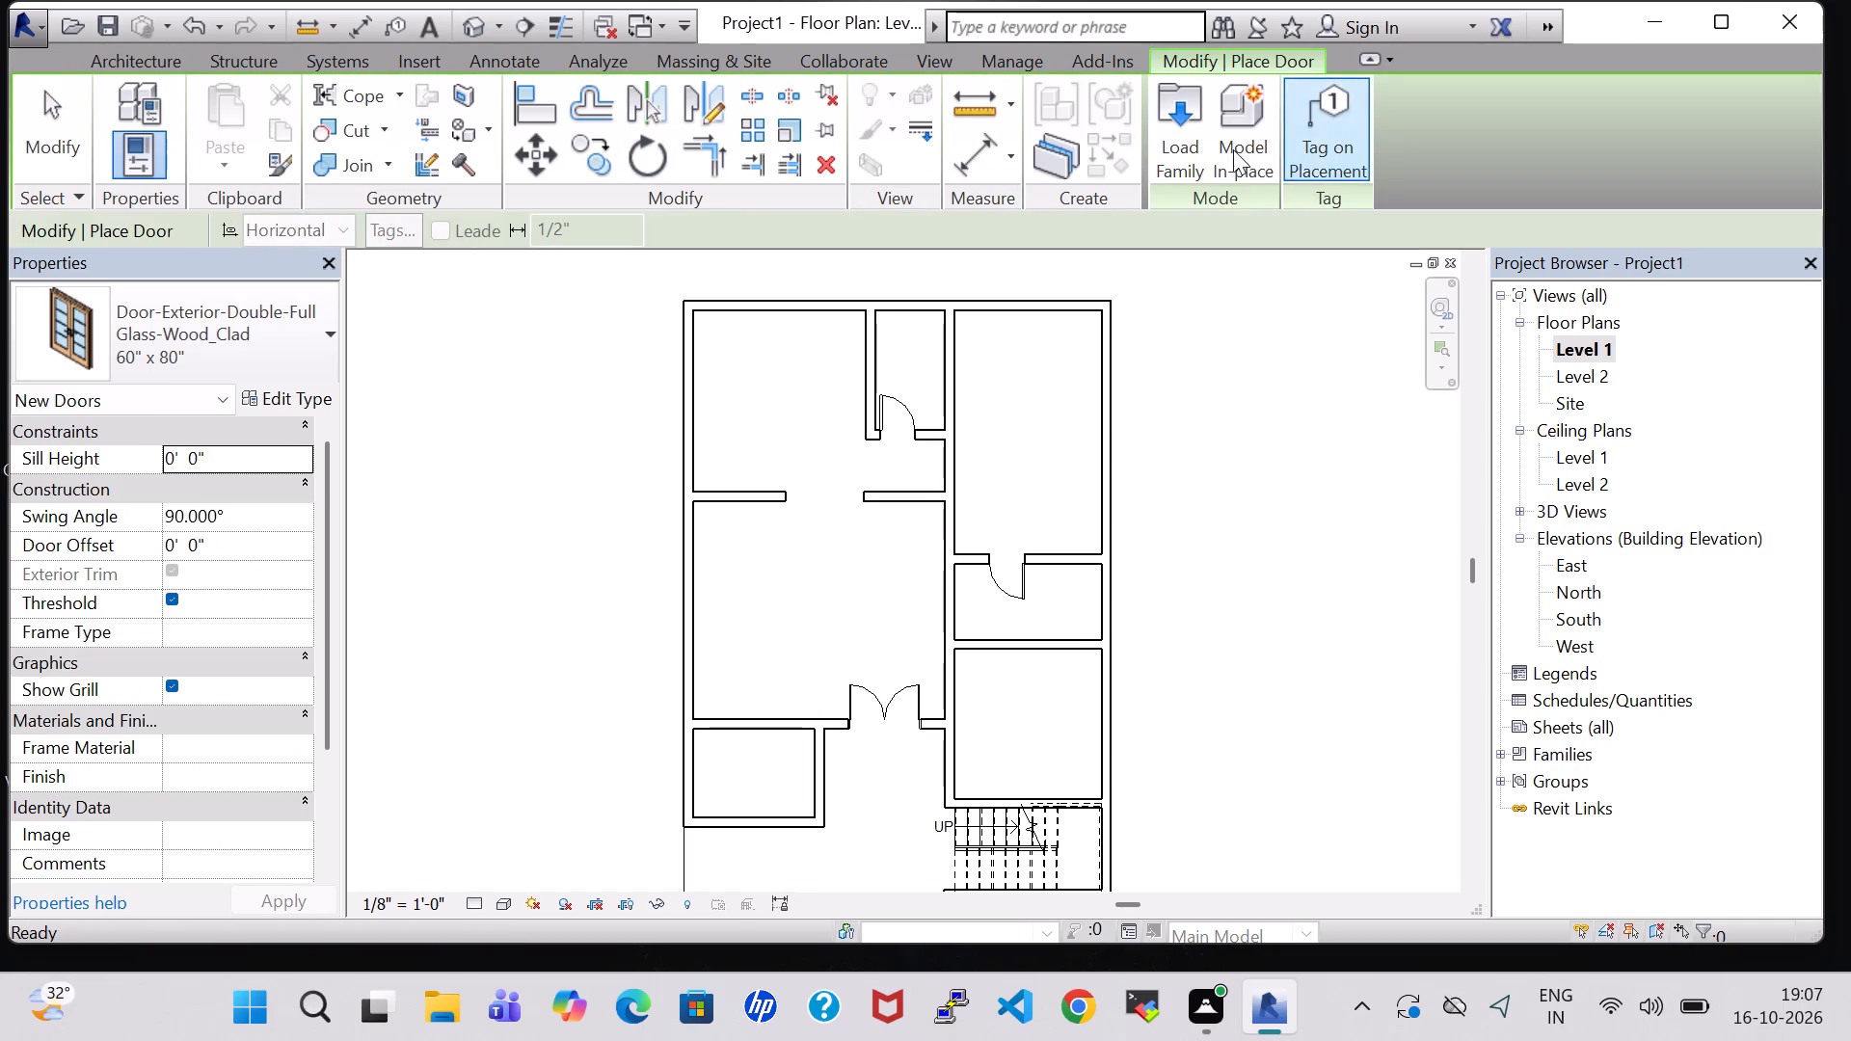
click(1189, 149)
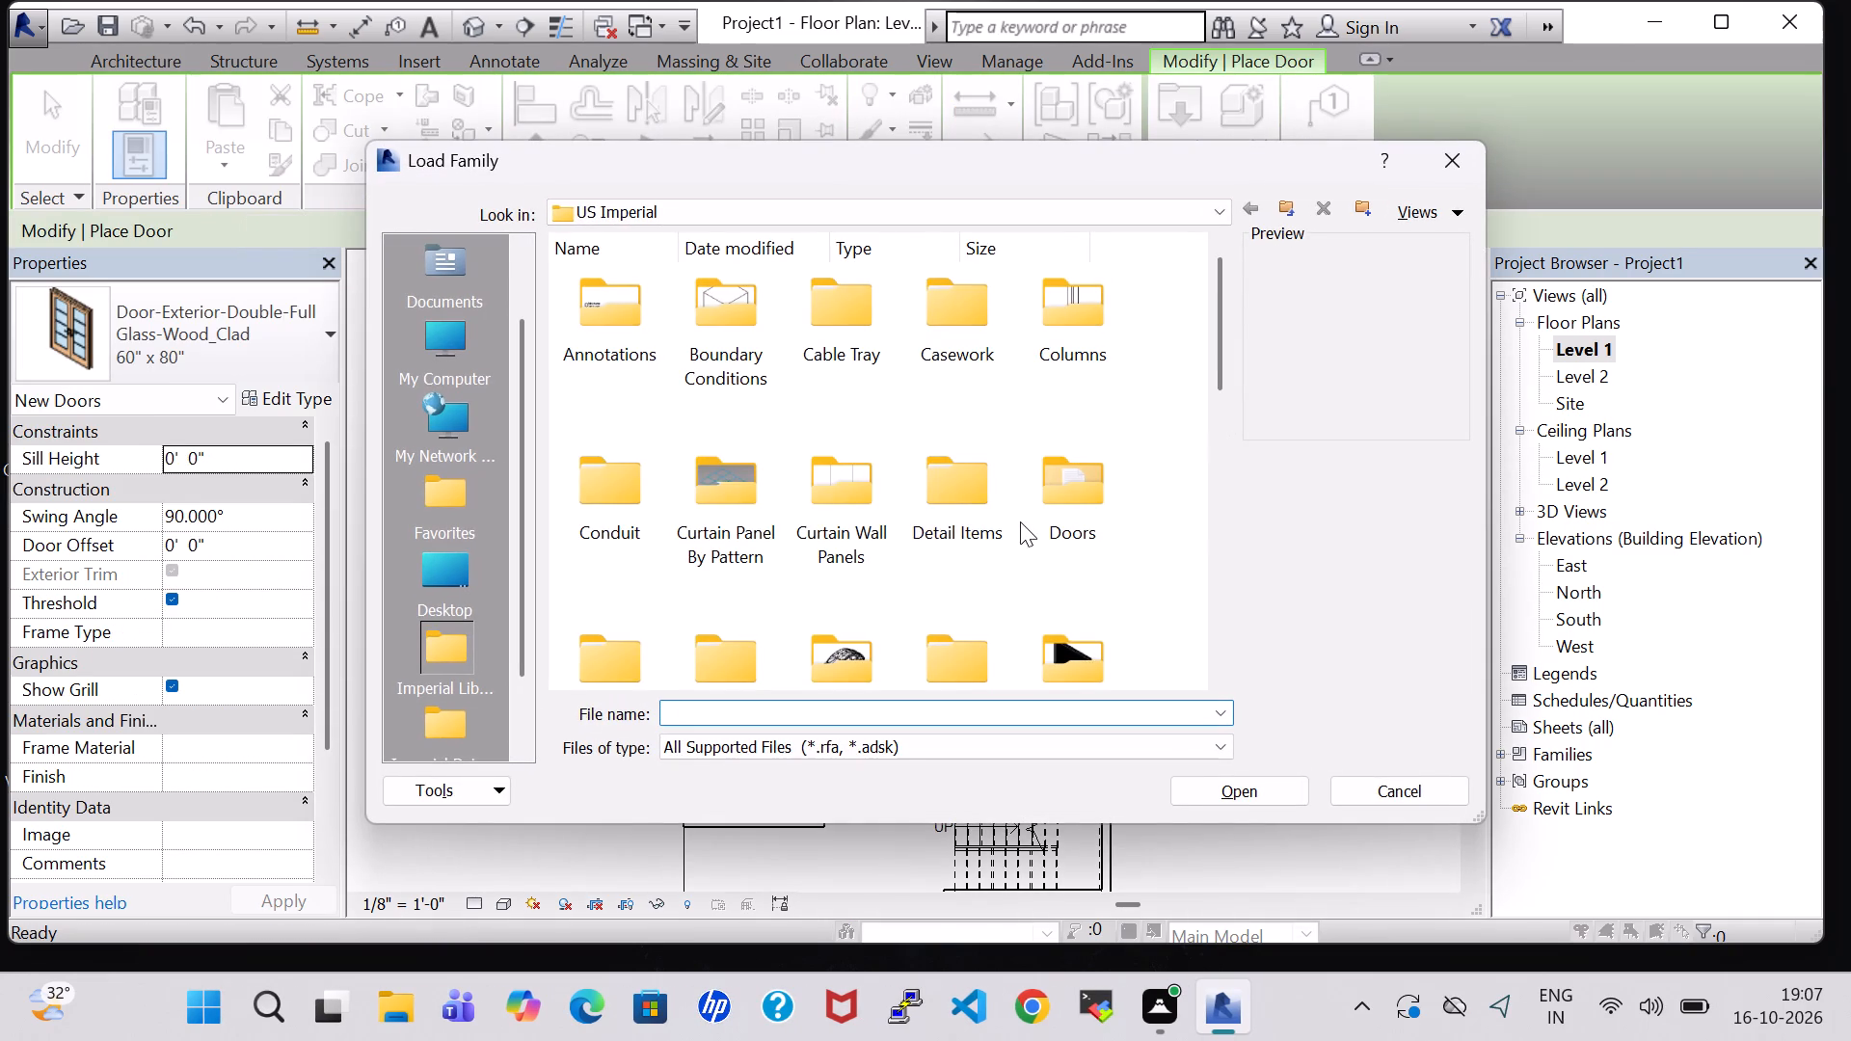
click(1020, 521)
double_click(1071, 504)
double_click(839, 329)
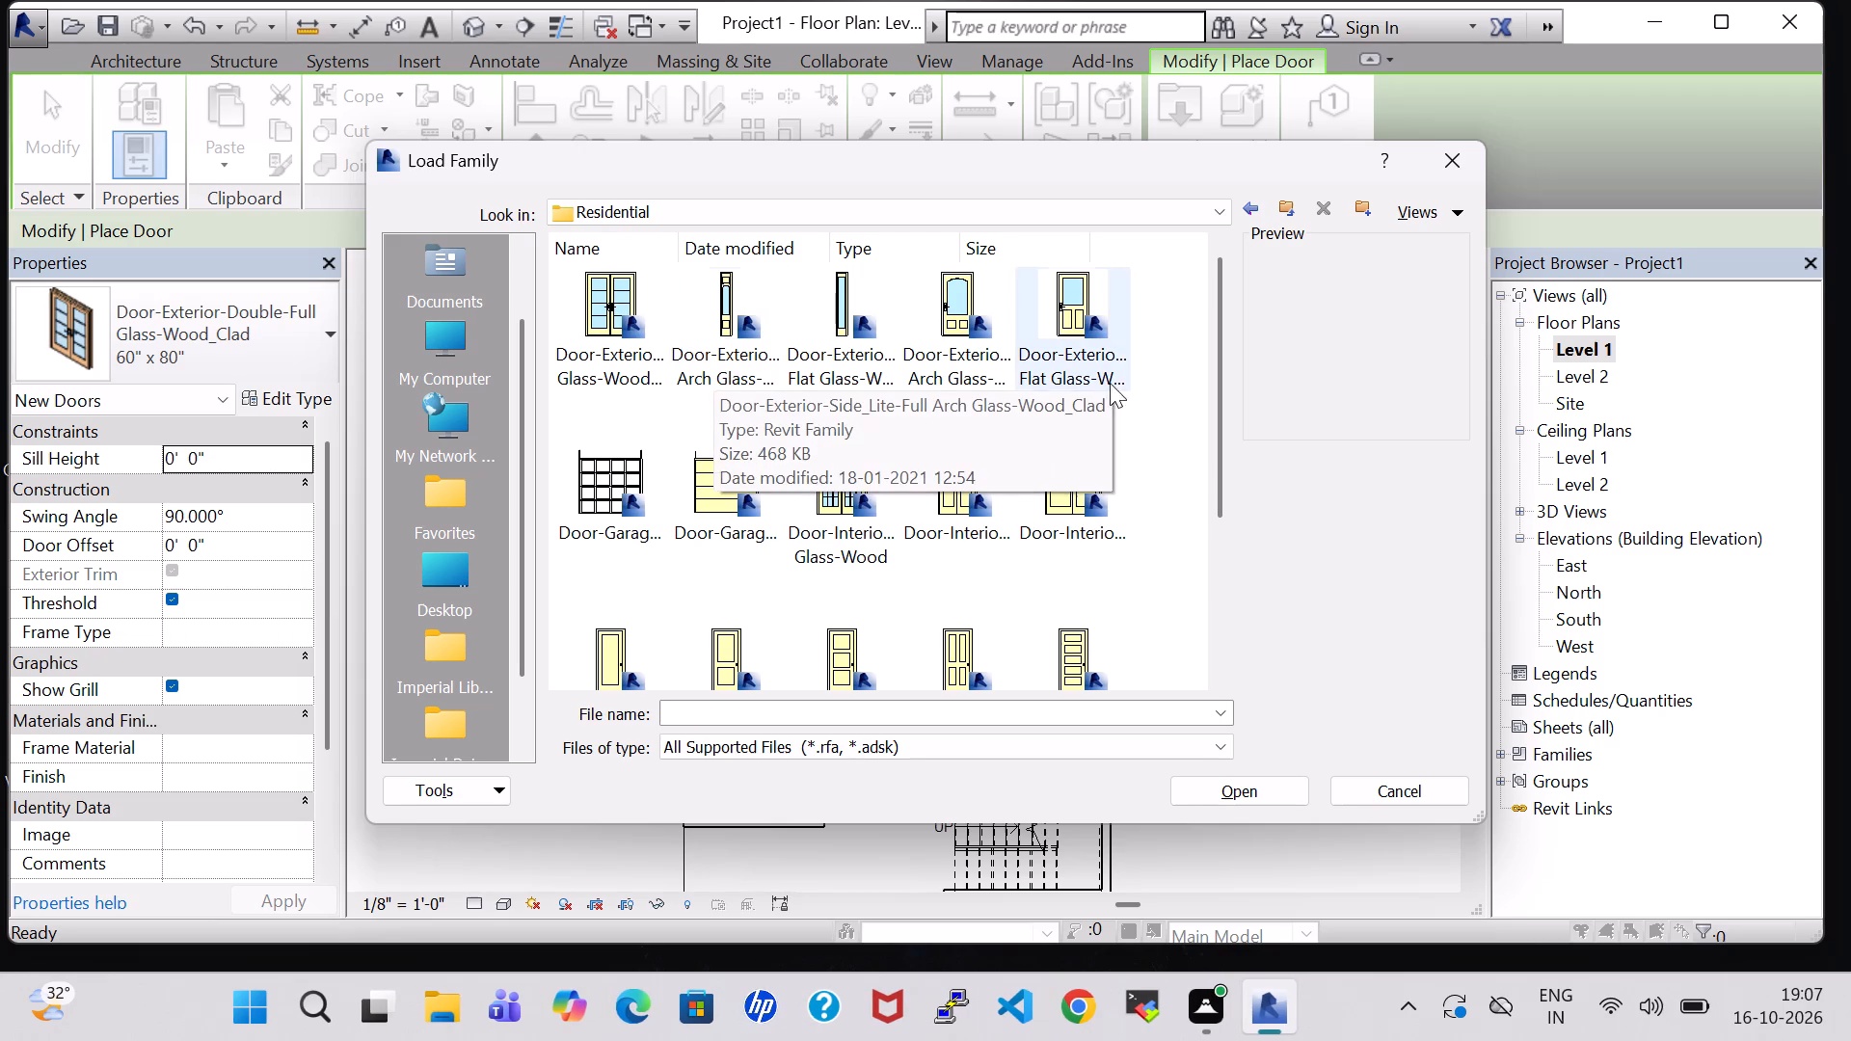
click(1081, 328)
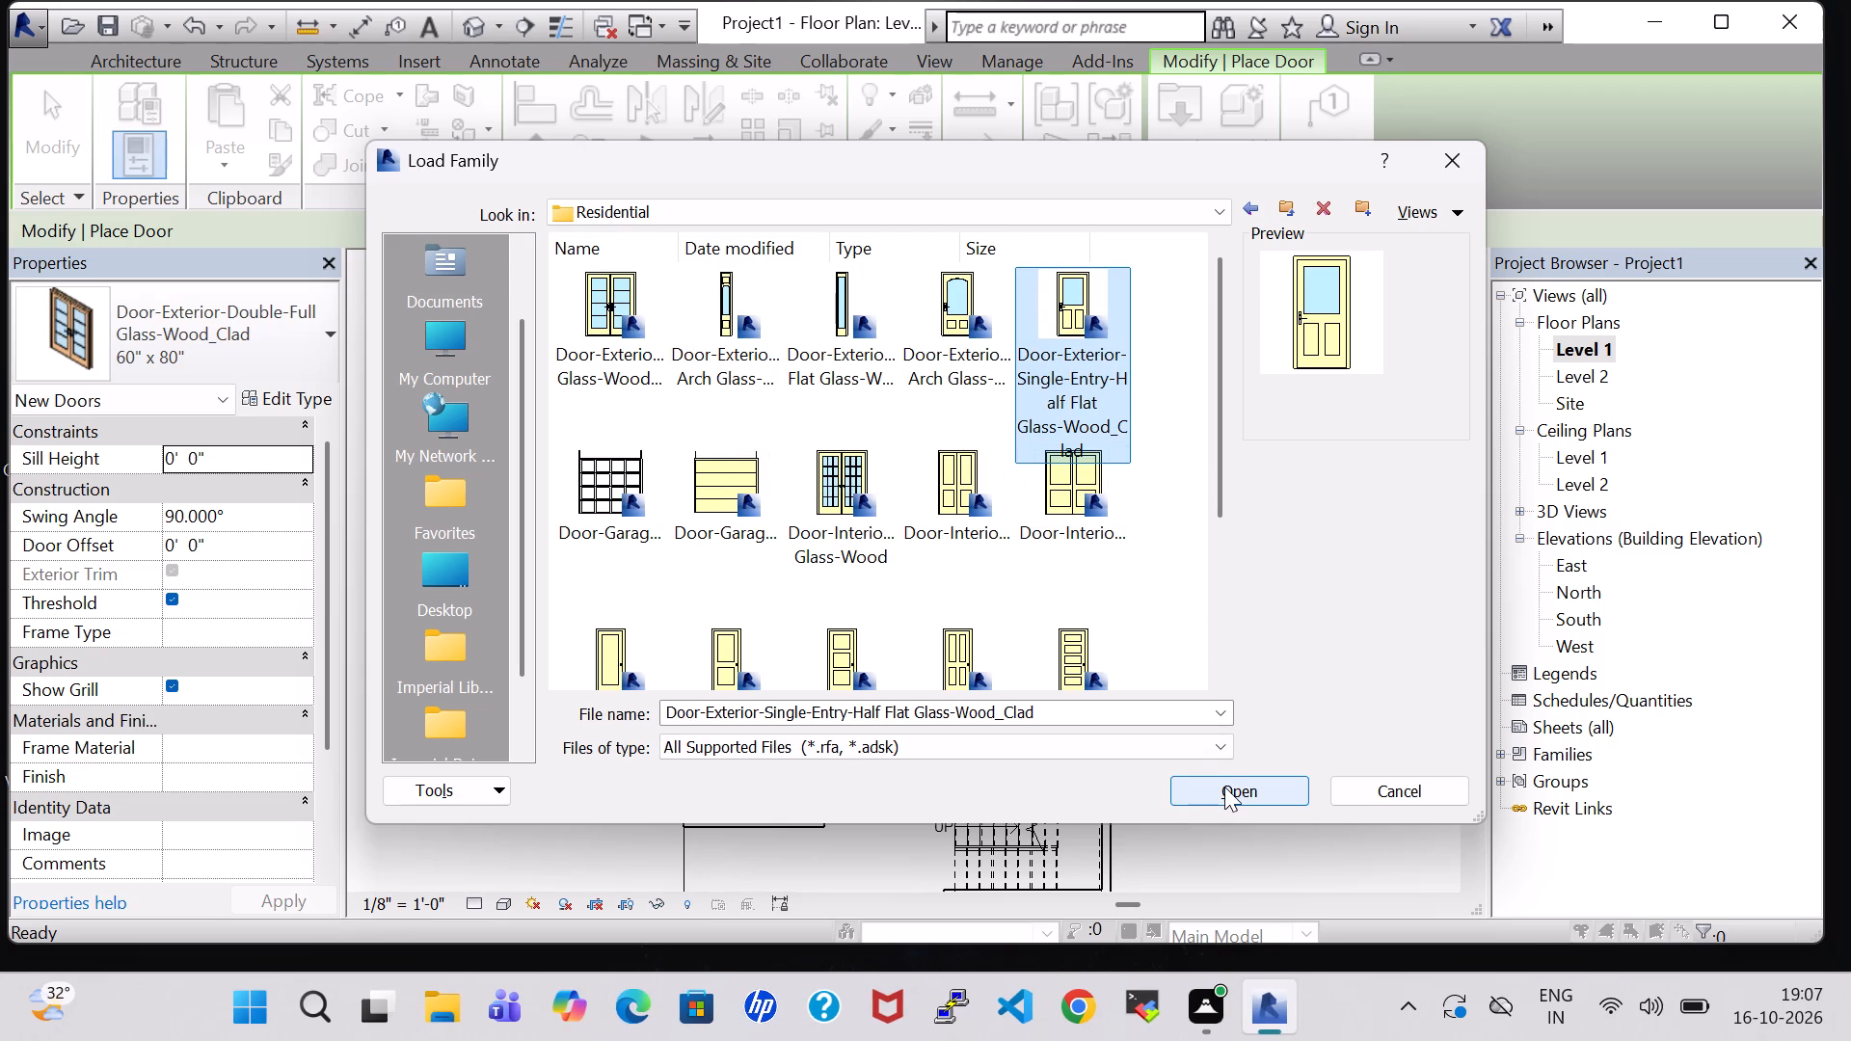
click(982, 280)
click(1255, 782)
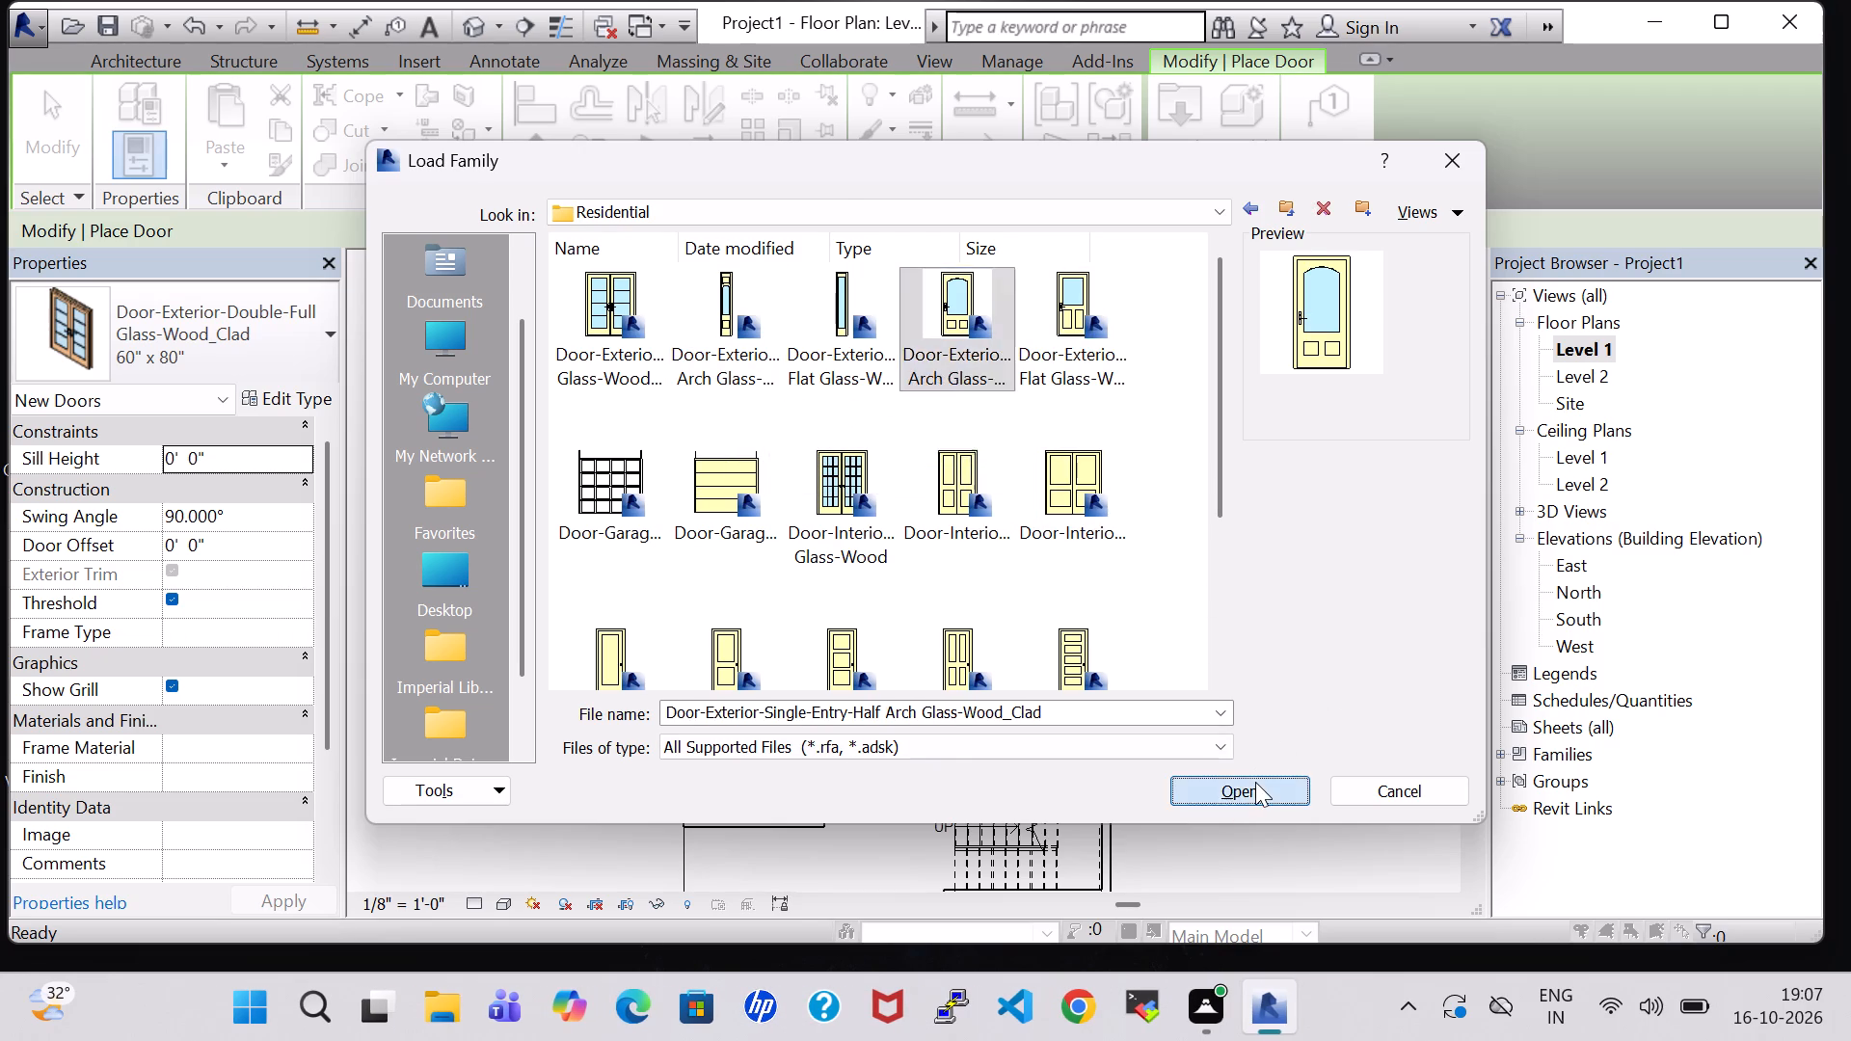
click(1048, 441)
click(1064, 638)
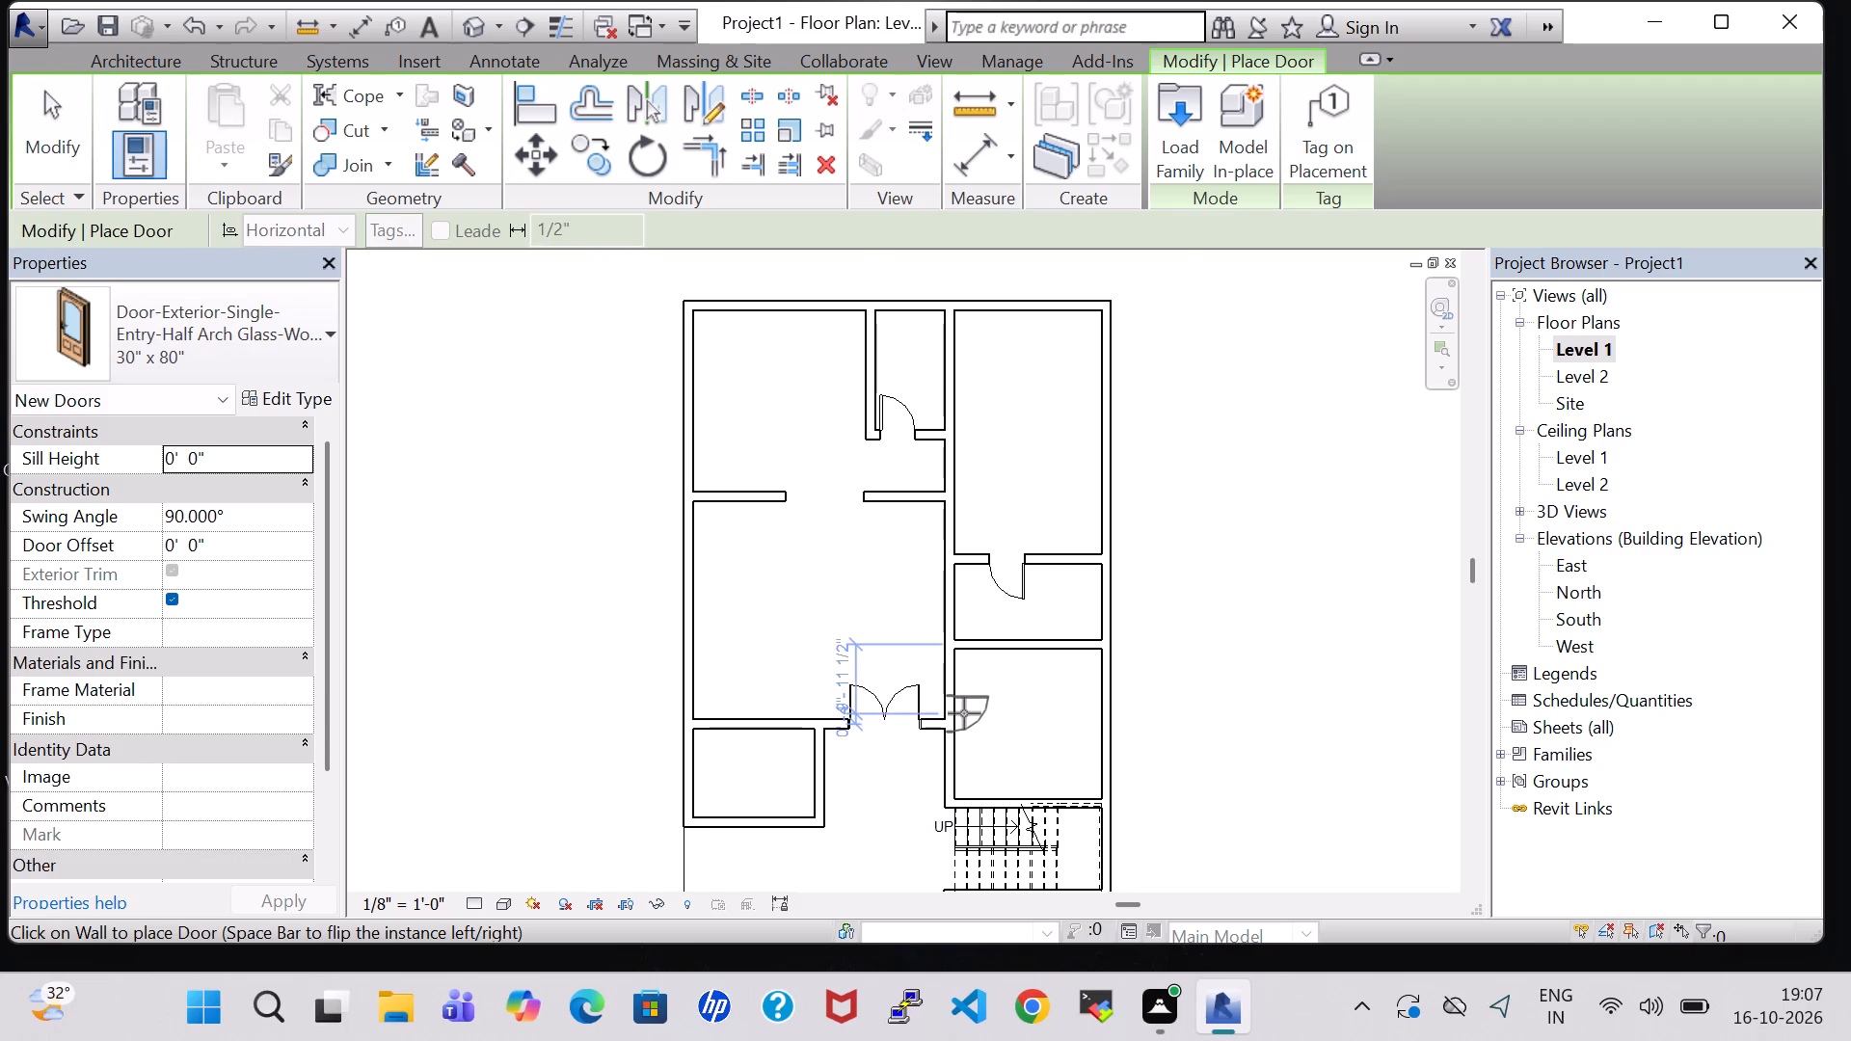
Place a 30" x 80" door in the west wall of the room above the stair, about 1'-10" from its north wall, hinged north and swinging inward.
scroll(964, 713, up, 4)
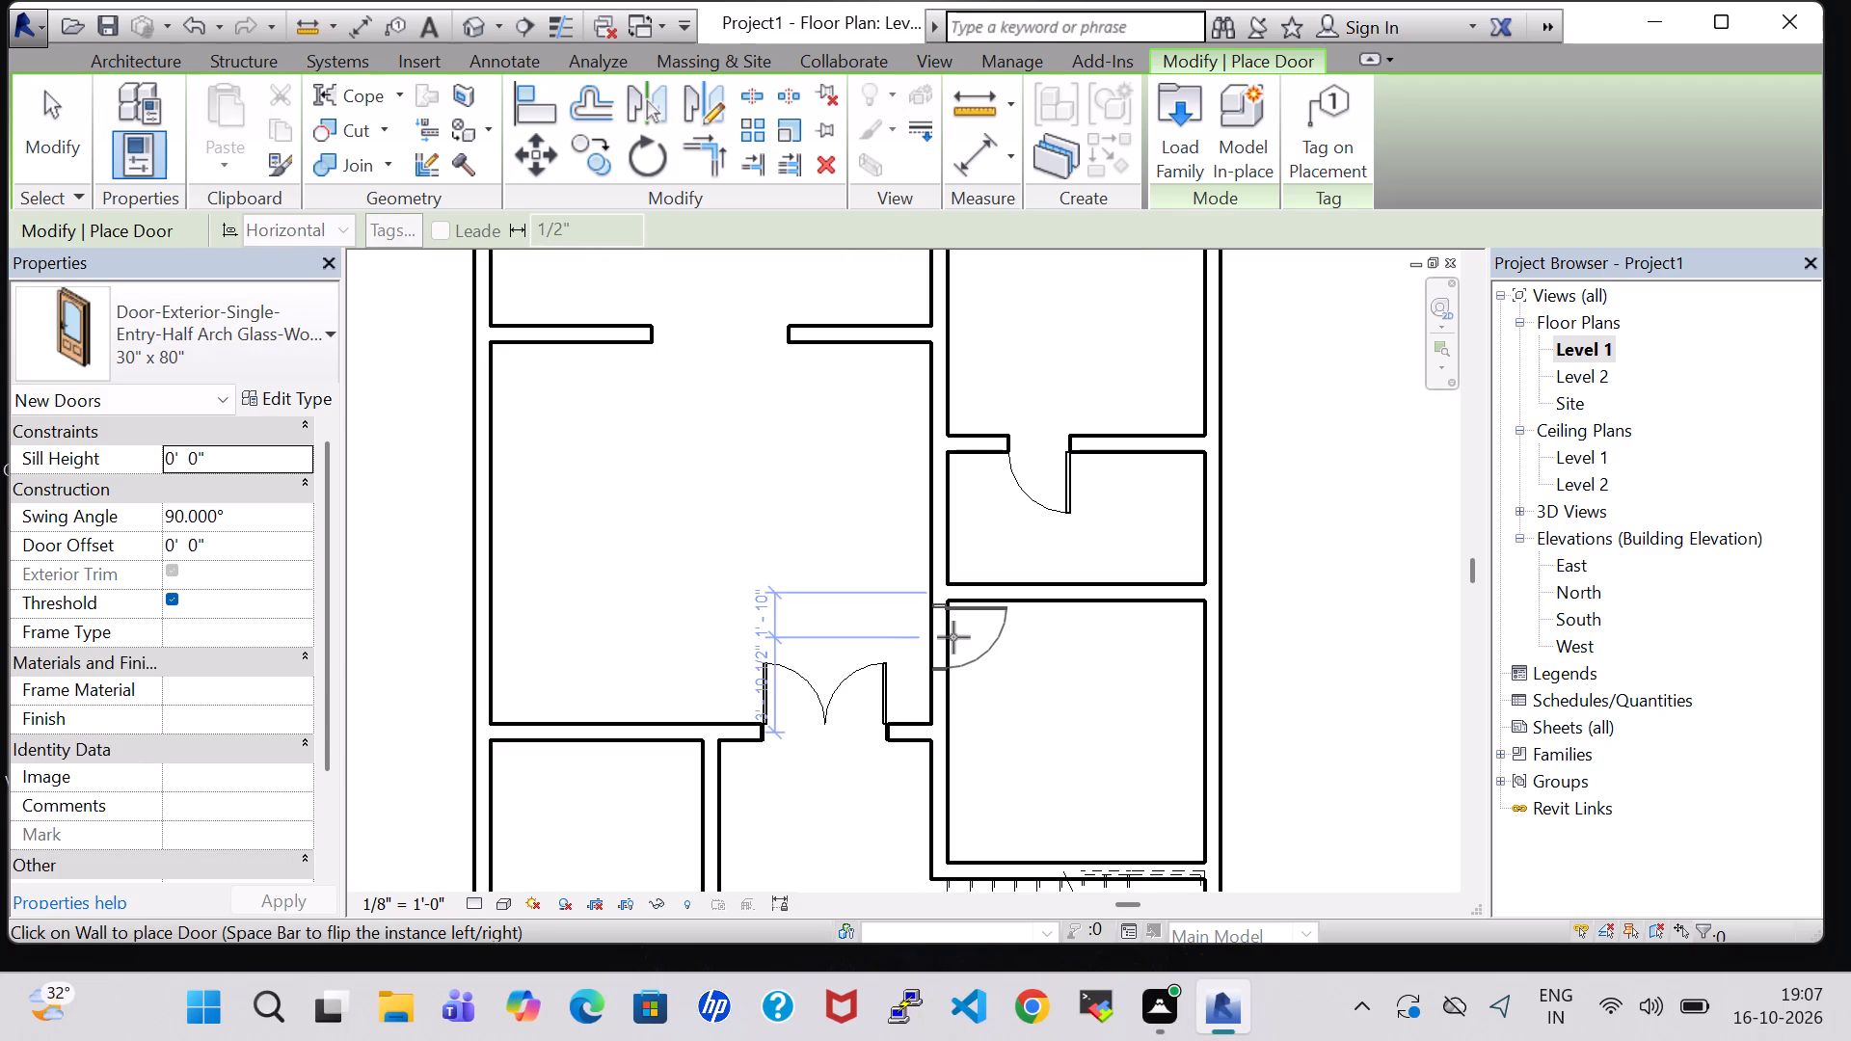
click(953, 637)
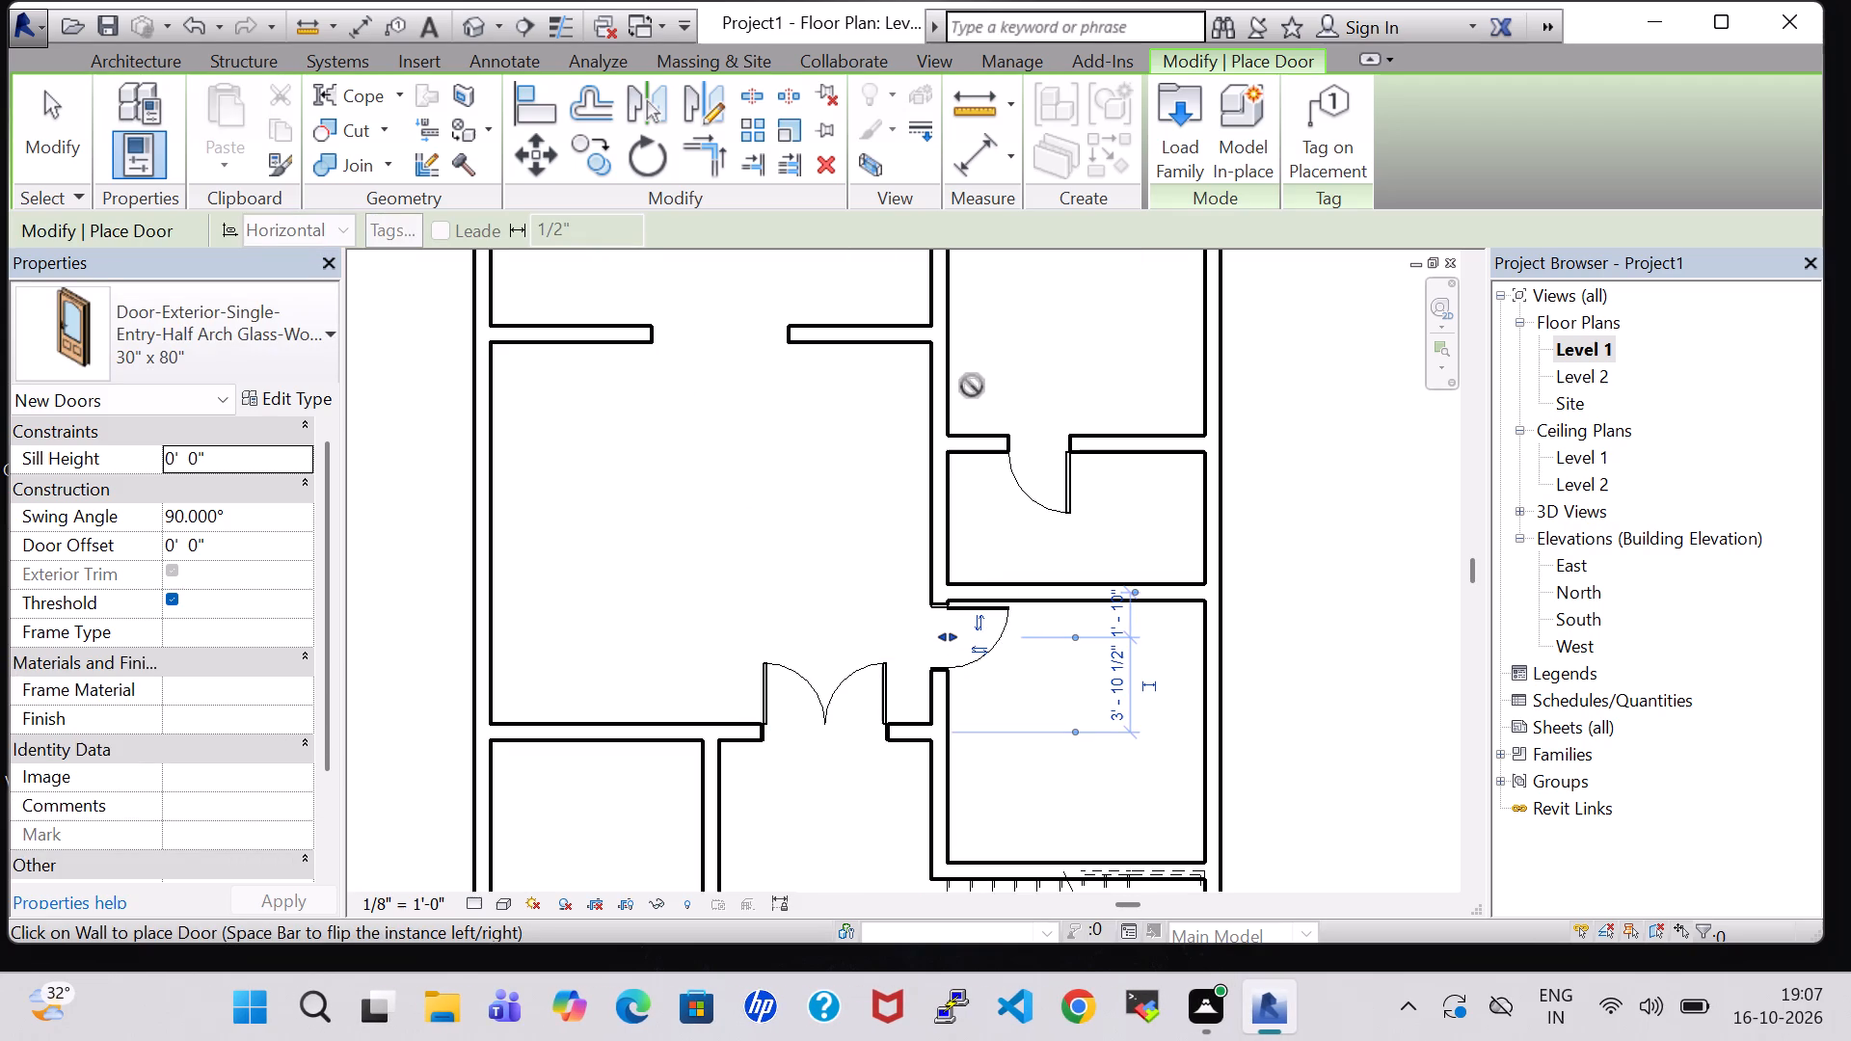
Place a 30" x 80" door in the northeast room's west wall, about 1'-9" from its south wall, hinged south and swinging inward.
key(space)
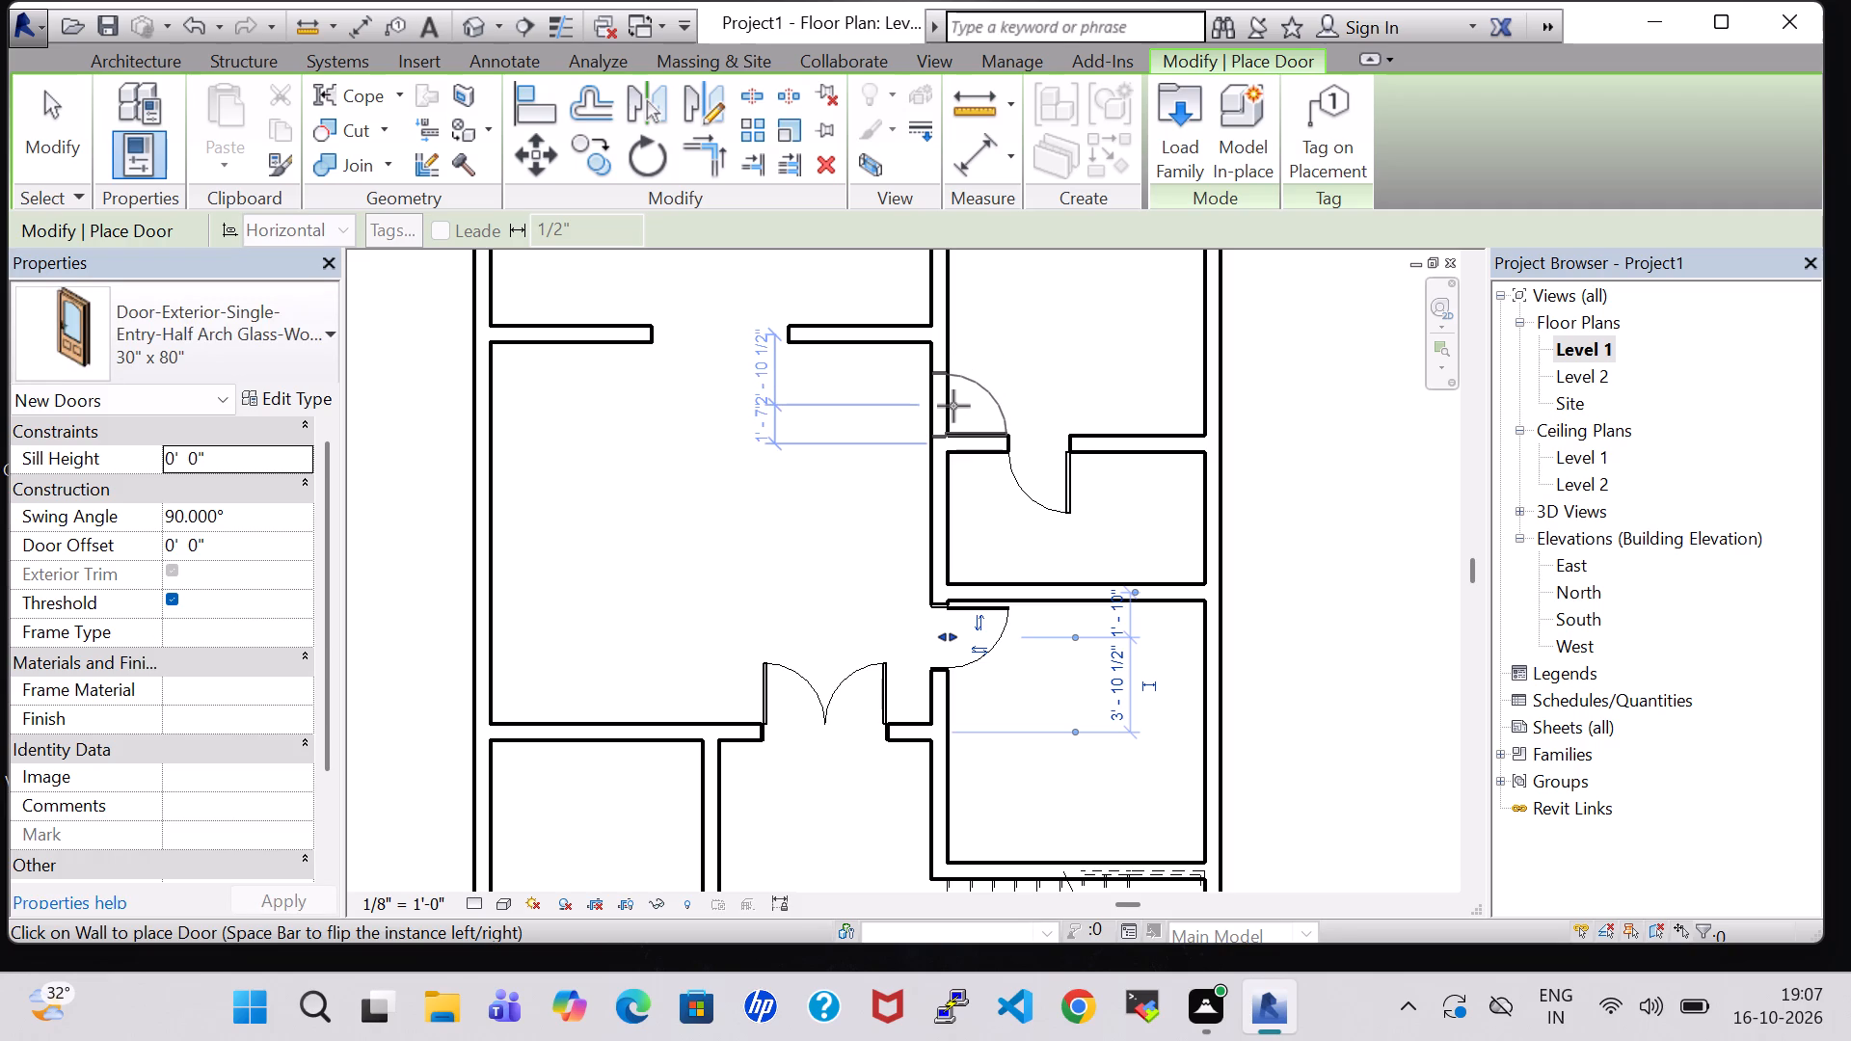
click(953, 401)
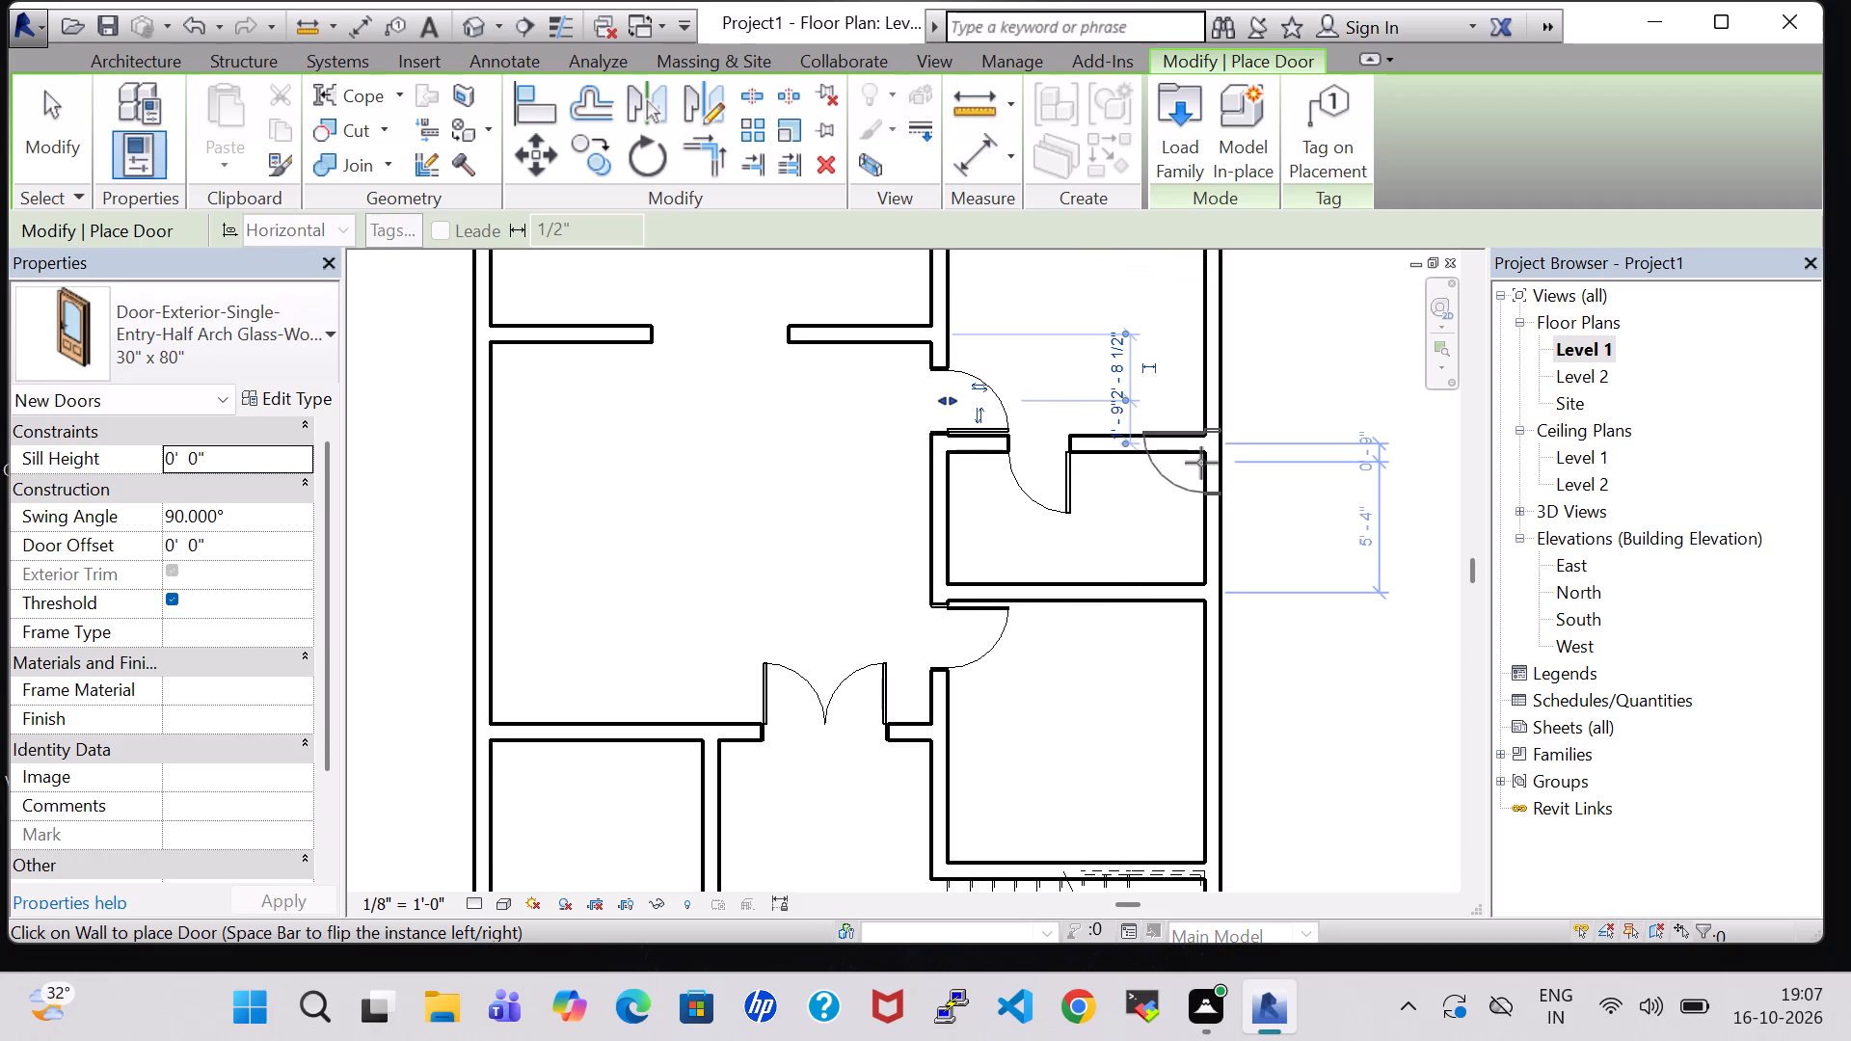
key(Escape)
key(Escape)
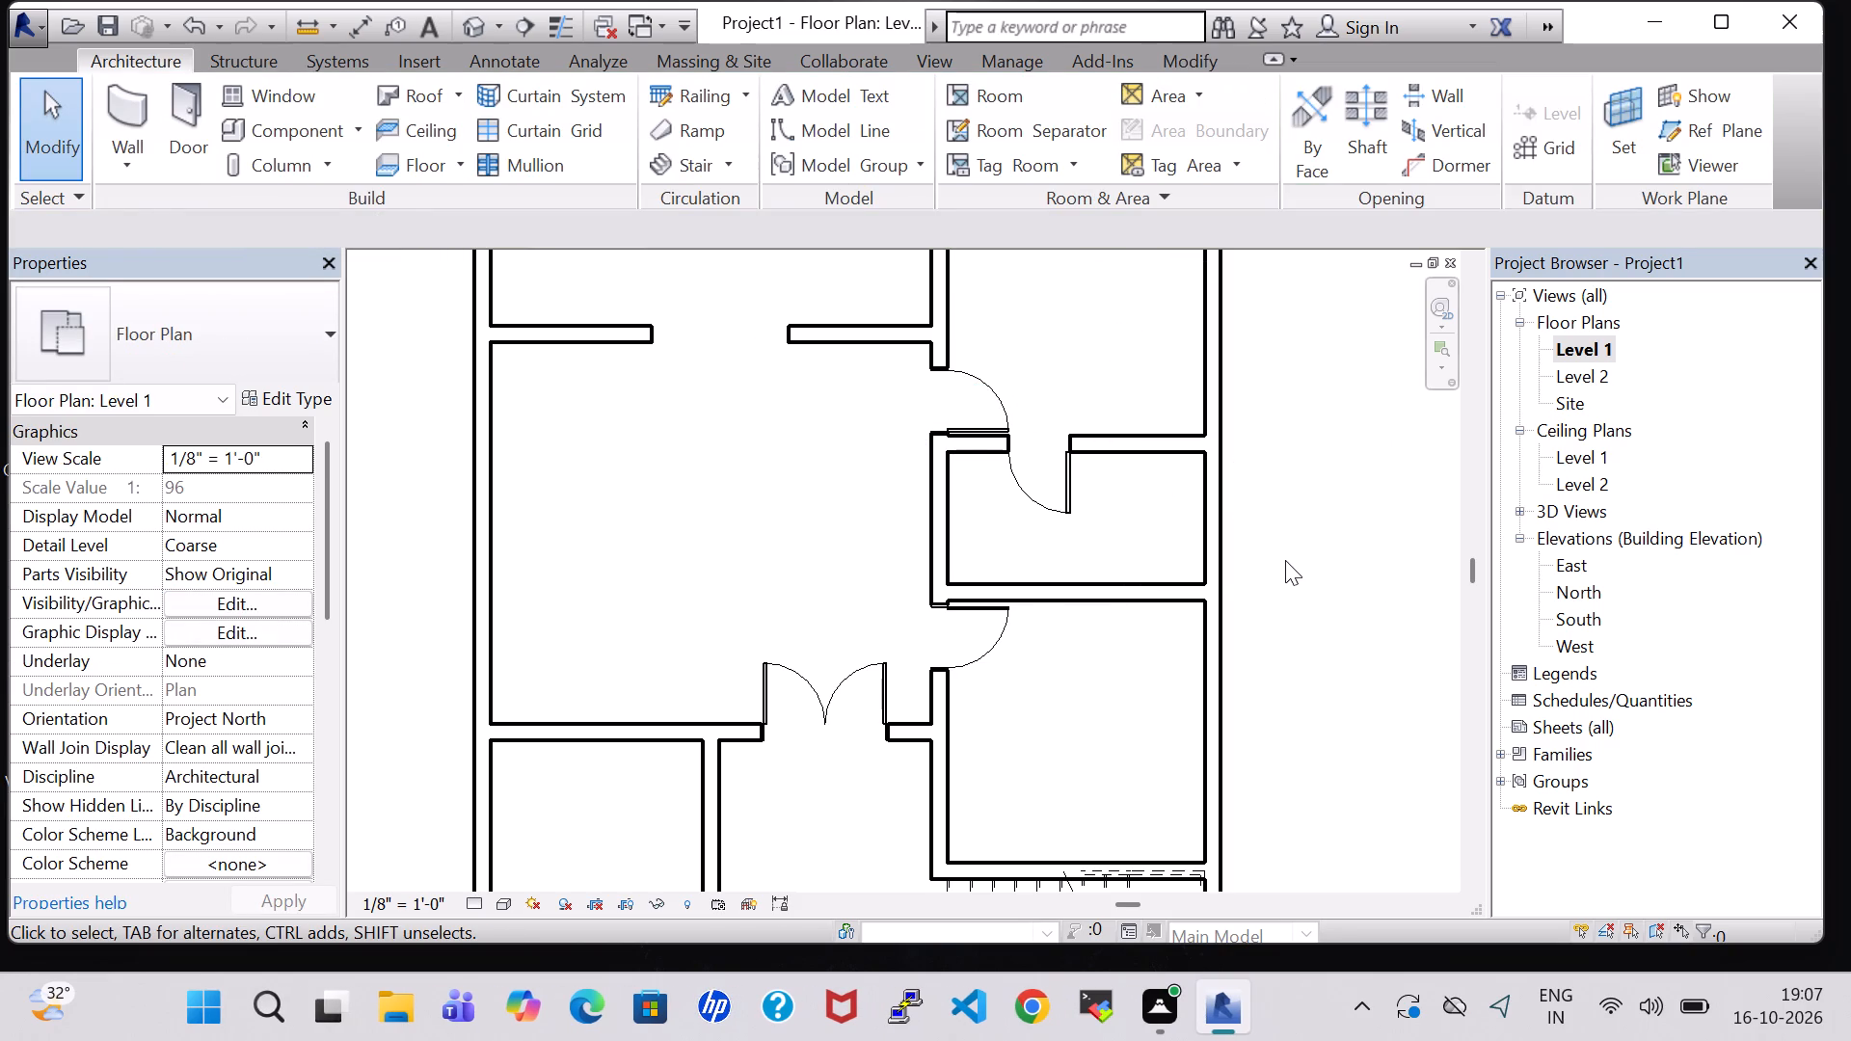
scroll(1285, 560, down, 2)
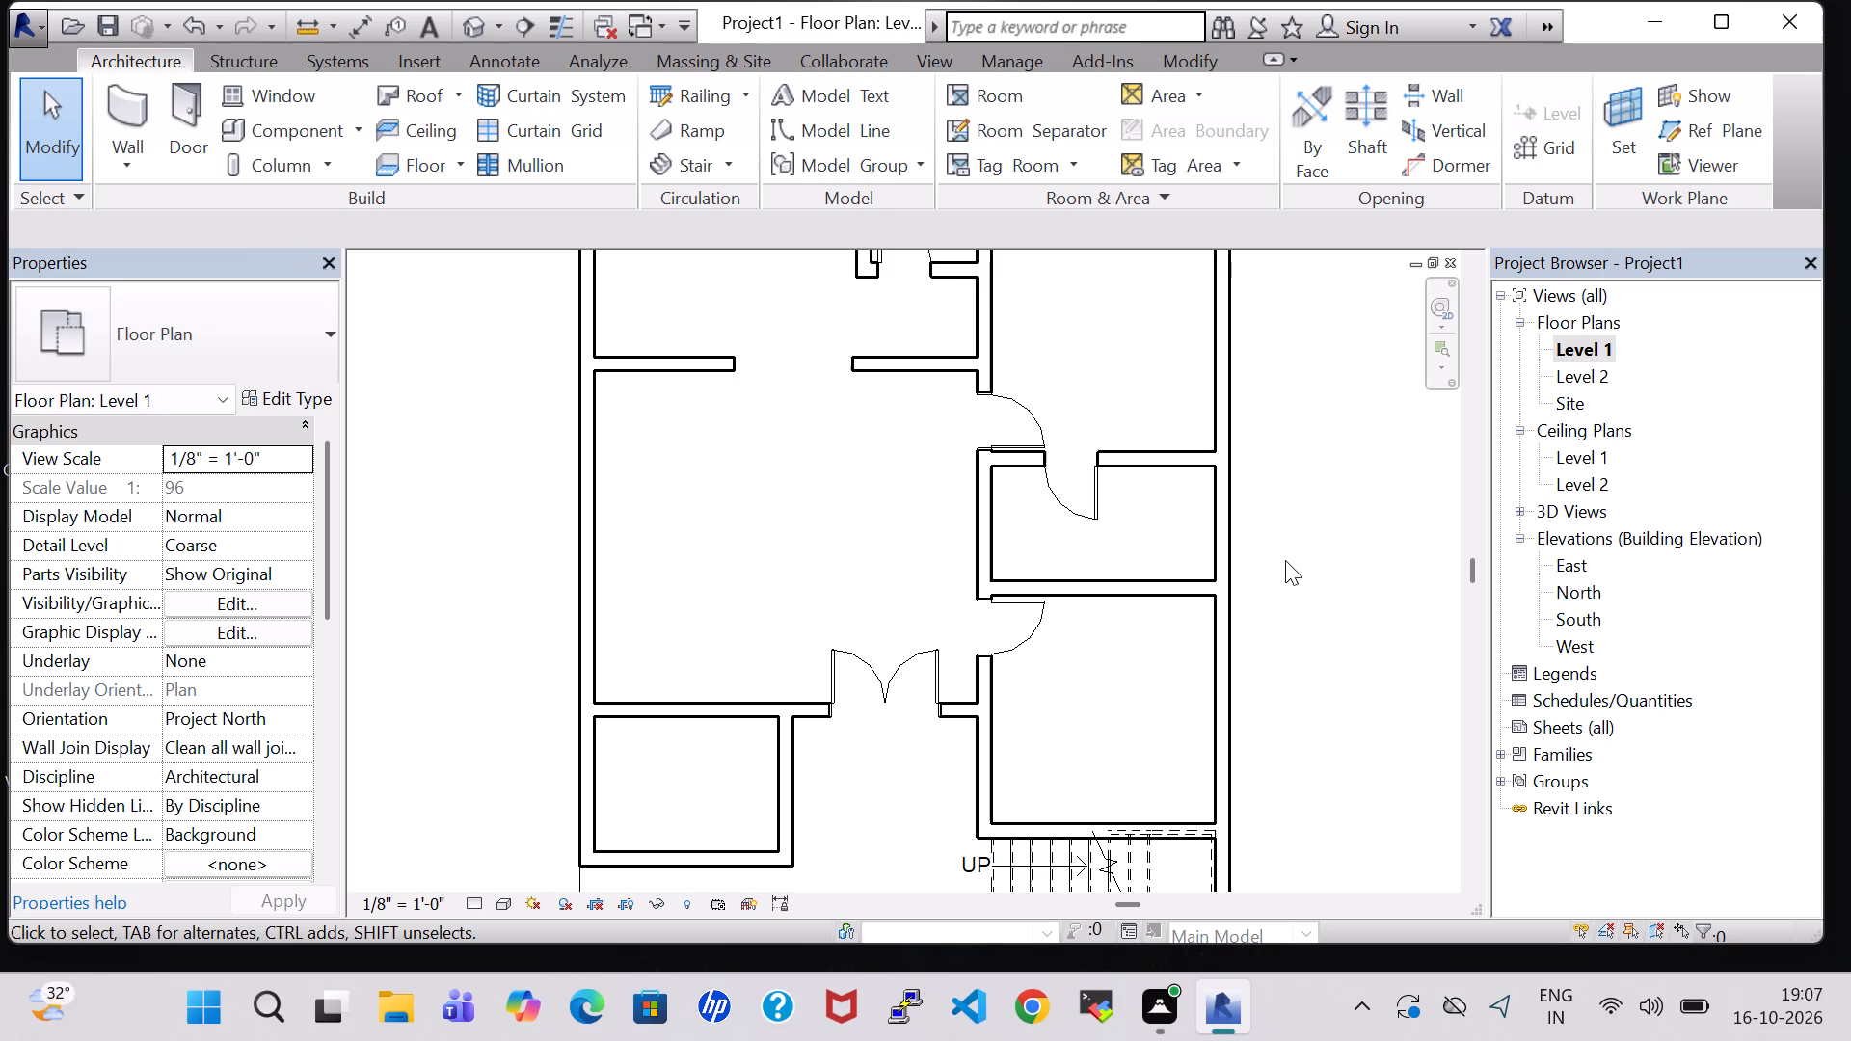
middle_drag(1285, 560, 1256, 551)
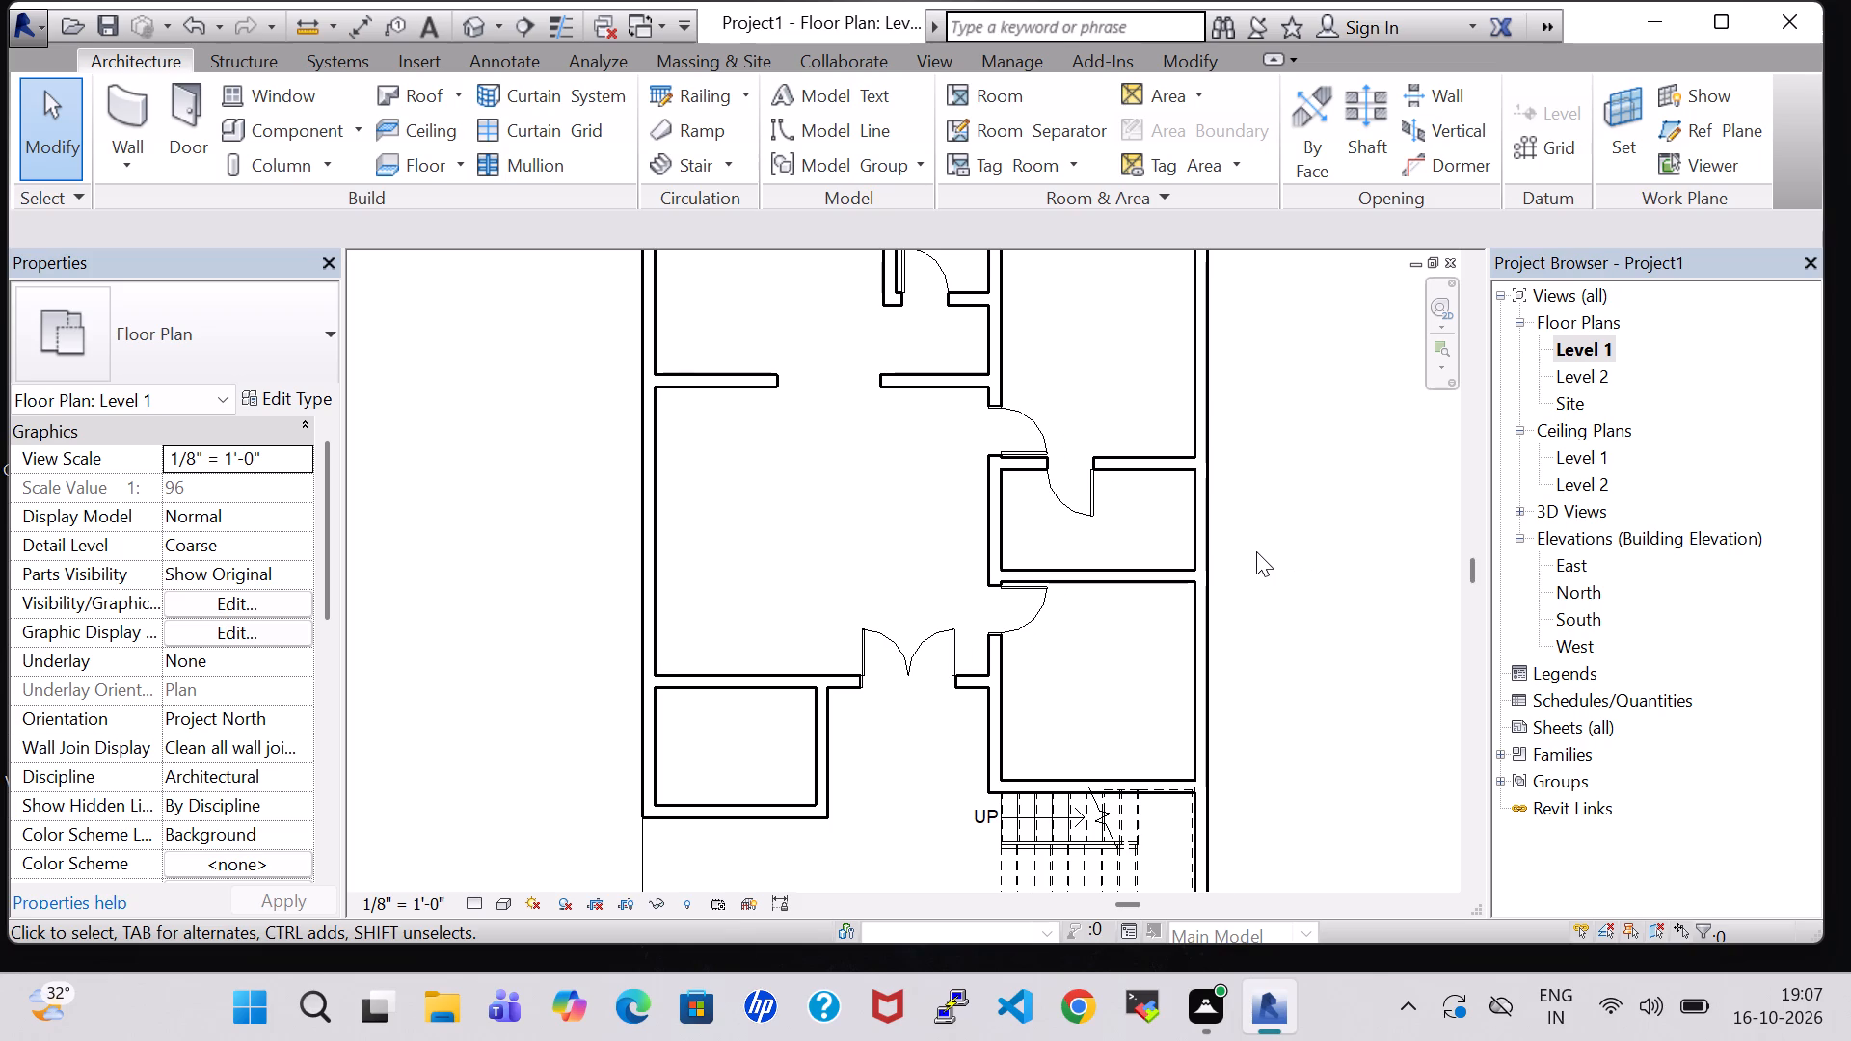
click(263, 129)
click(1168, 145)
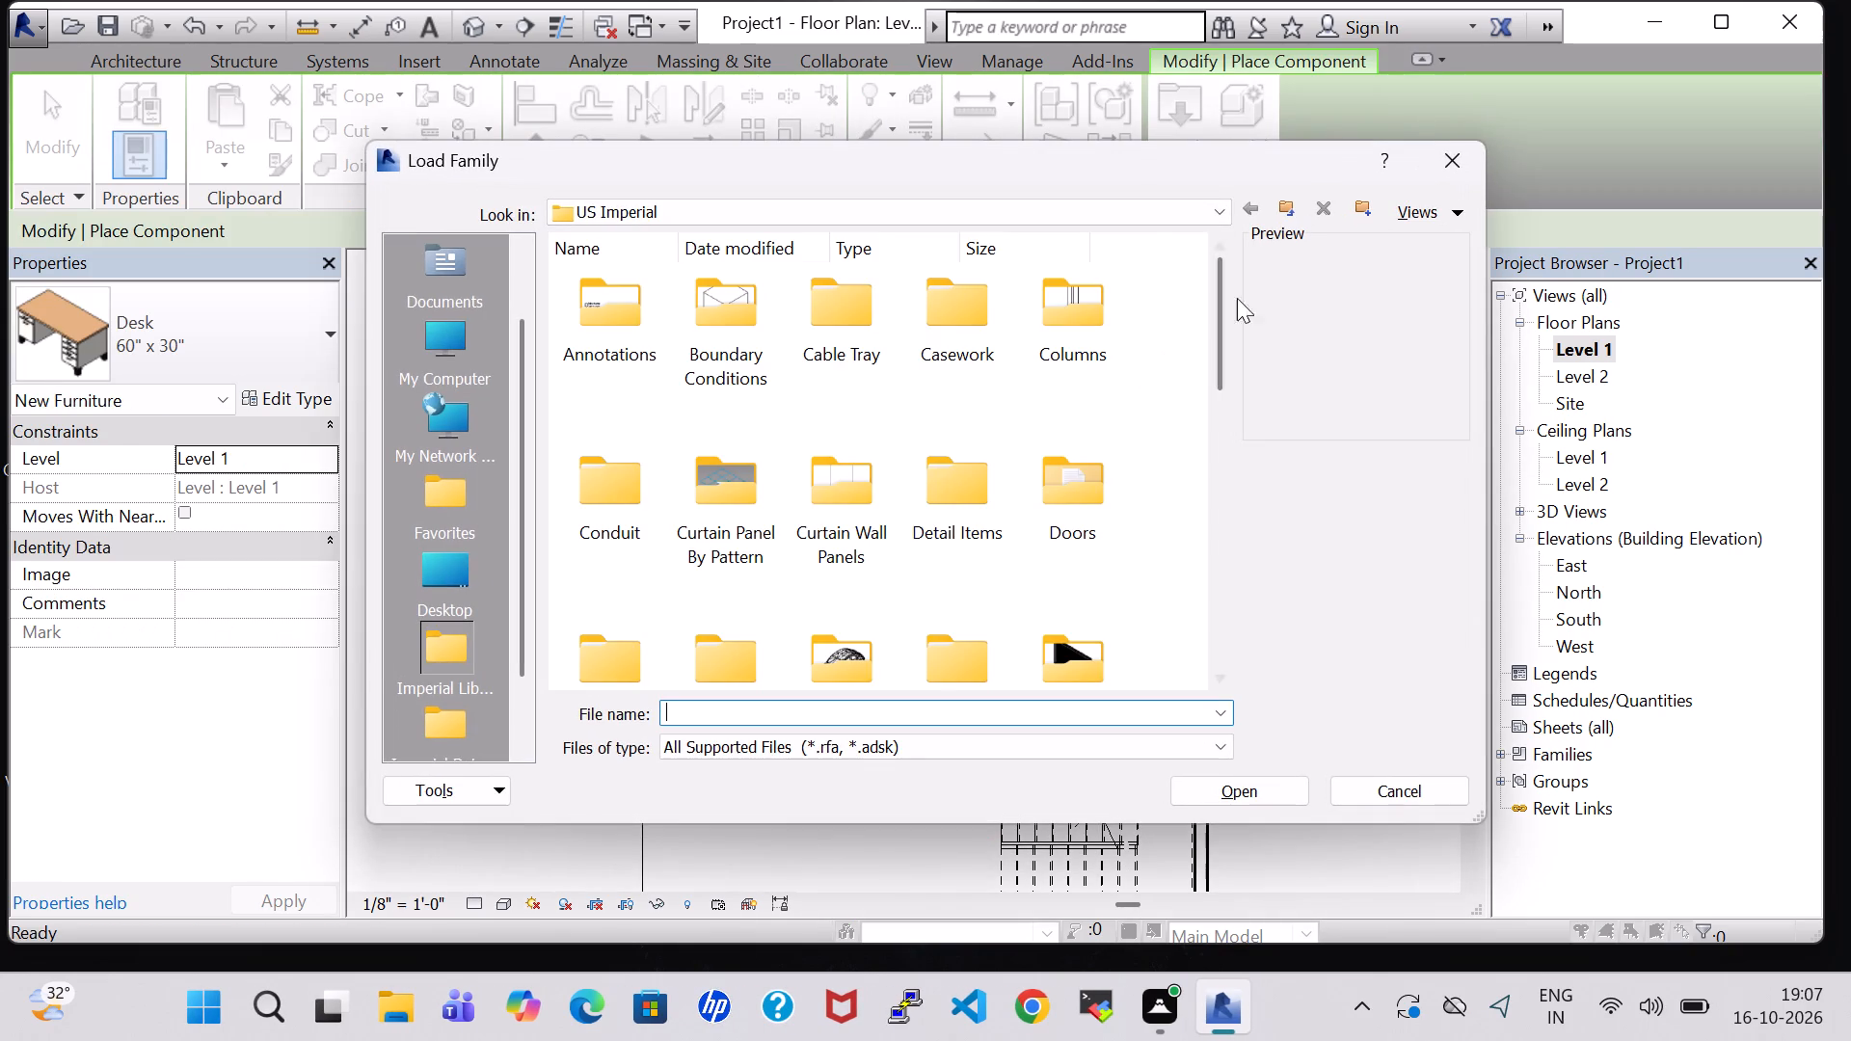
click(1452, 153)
Load the Residential door family Door-Interior-Single-Full Glass-Wood in the 18" x 80" type.
click(152, 62)
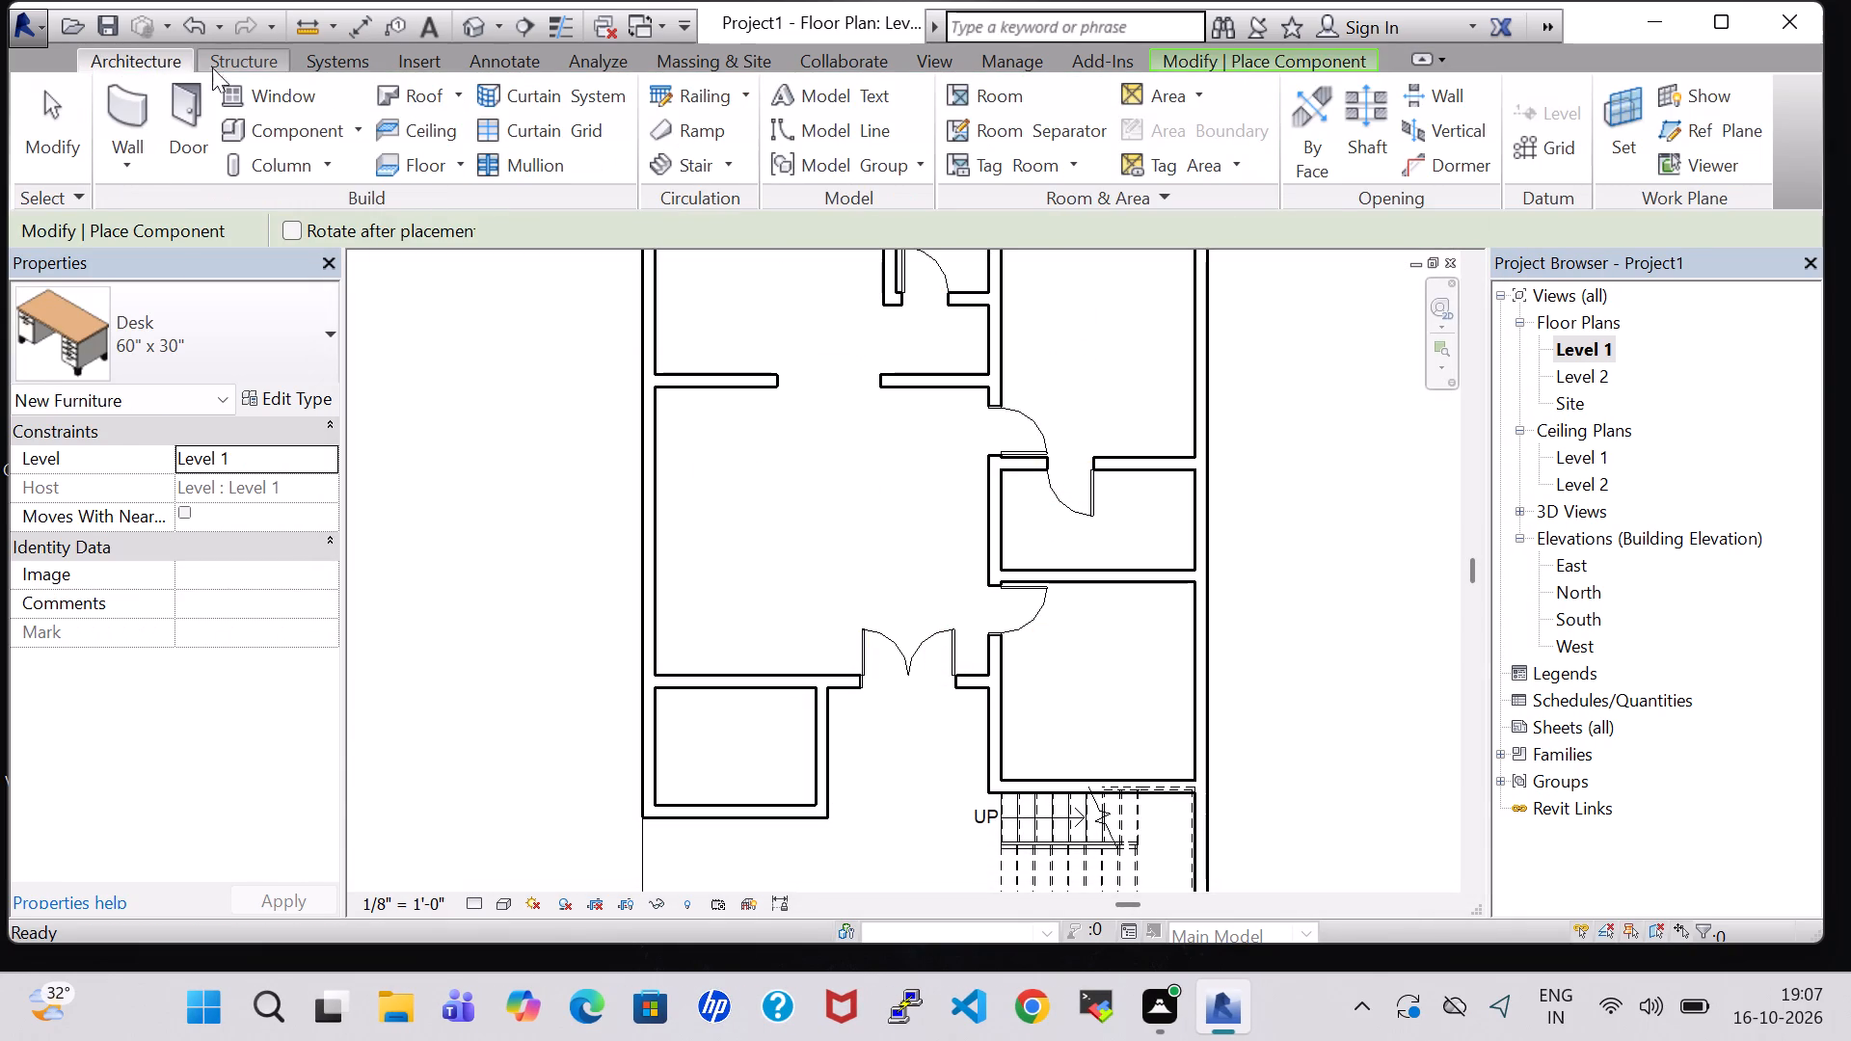
click(185, 97)
click(1179, 158)
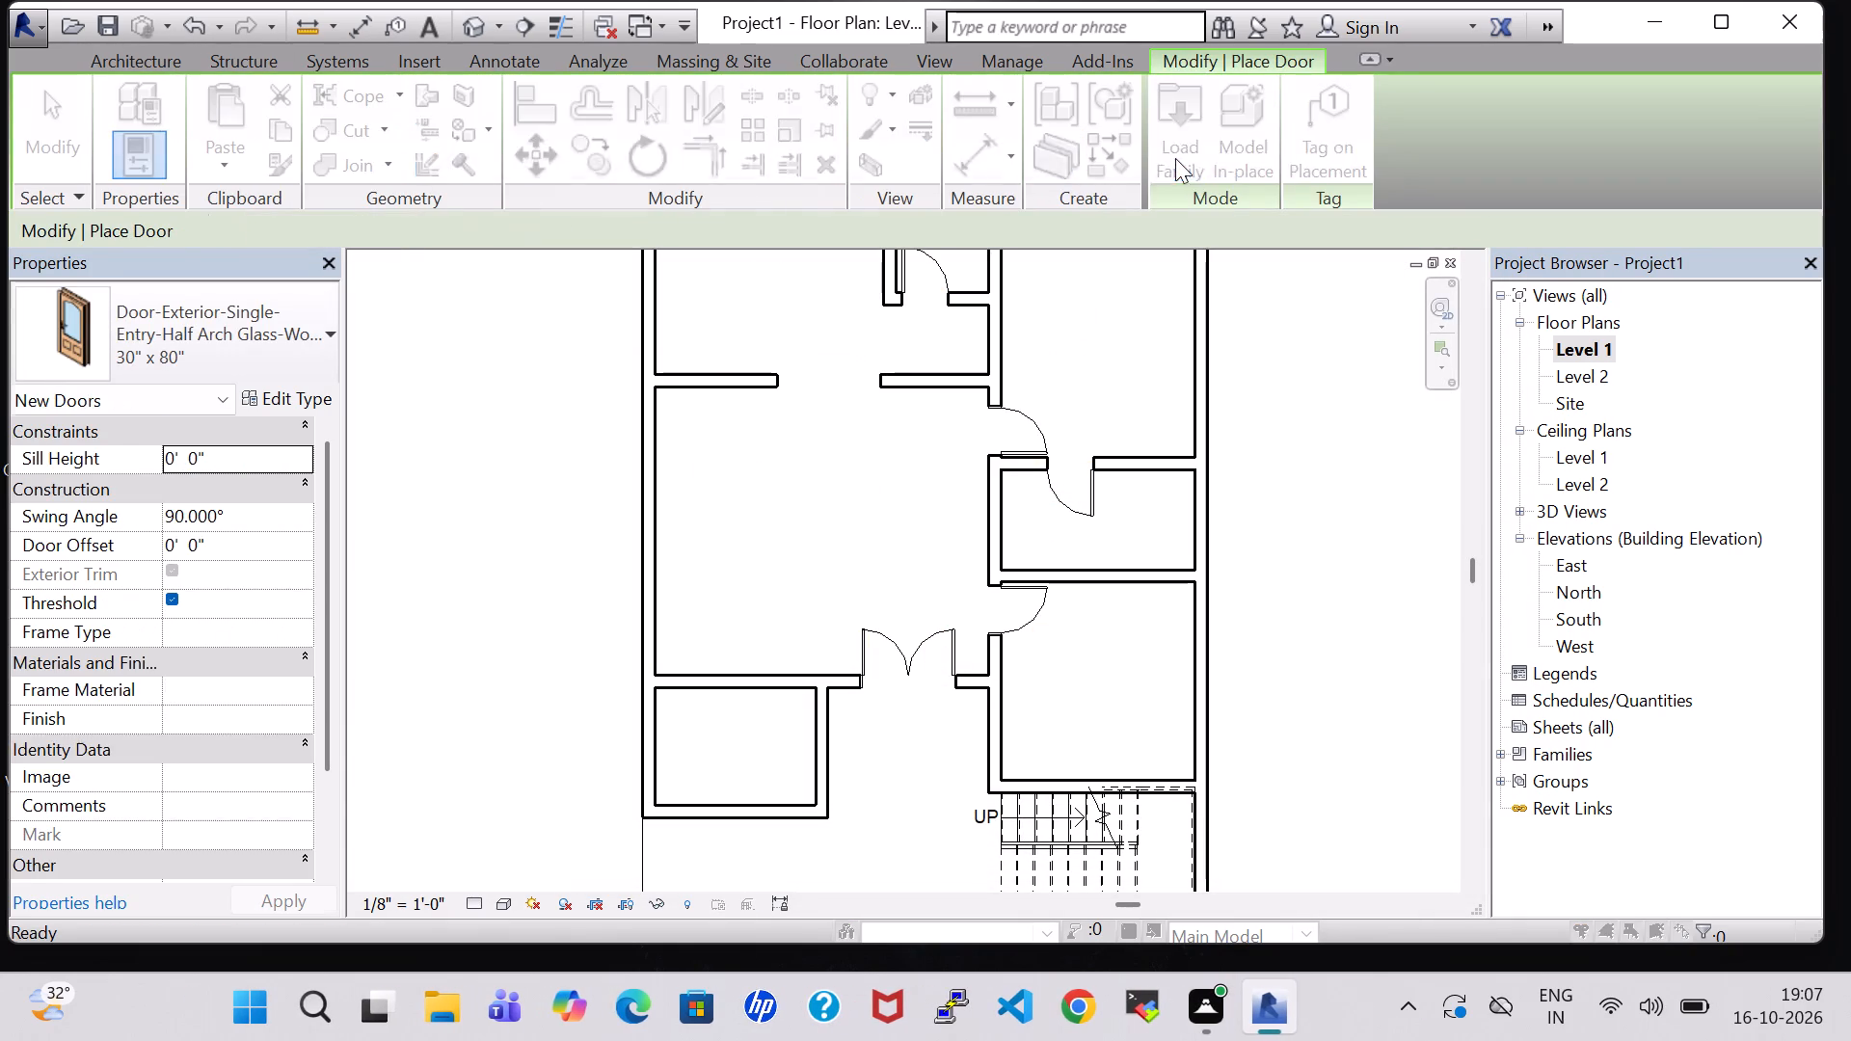
double_click(1078, 510)
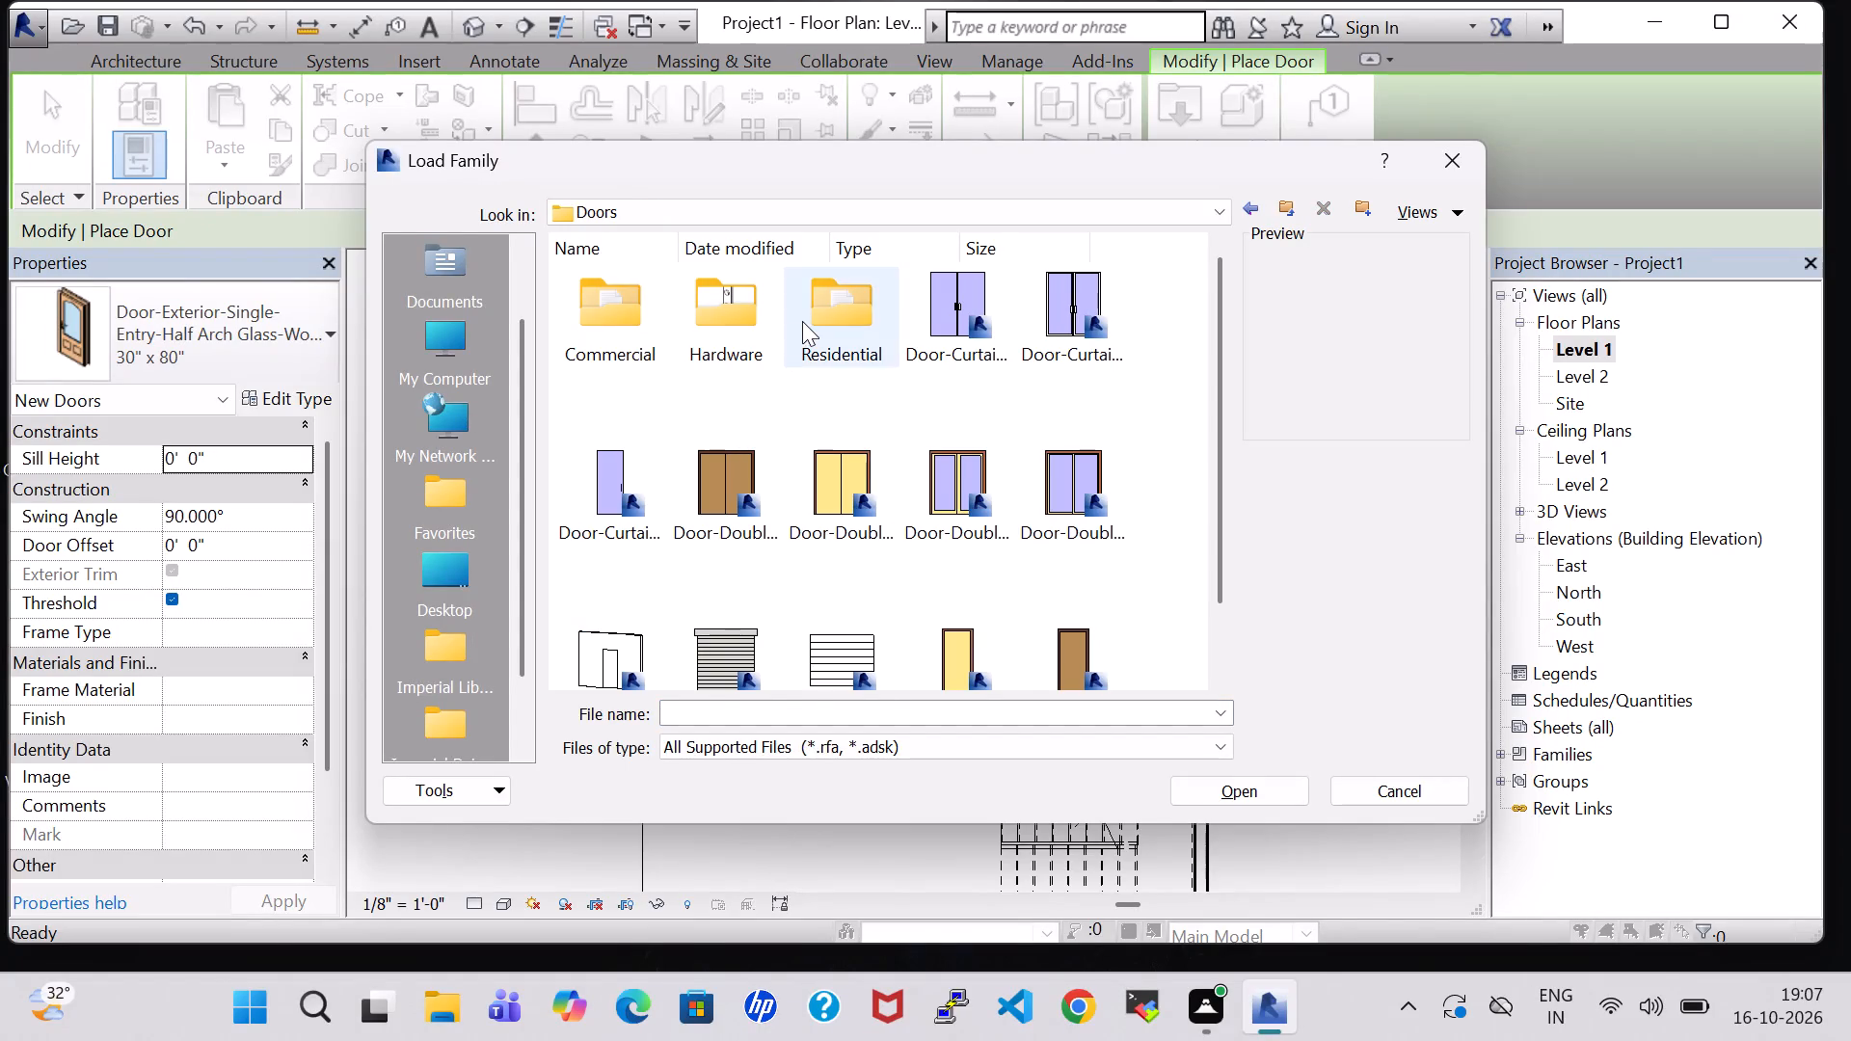
triple_click(802, 321)
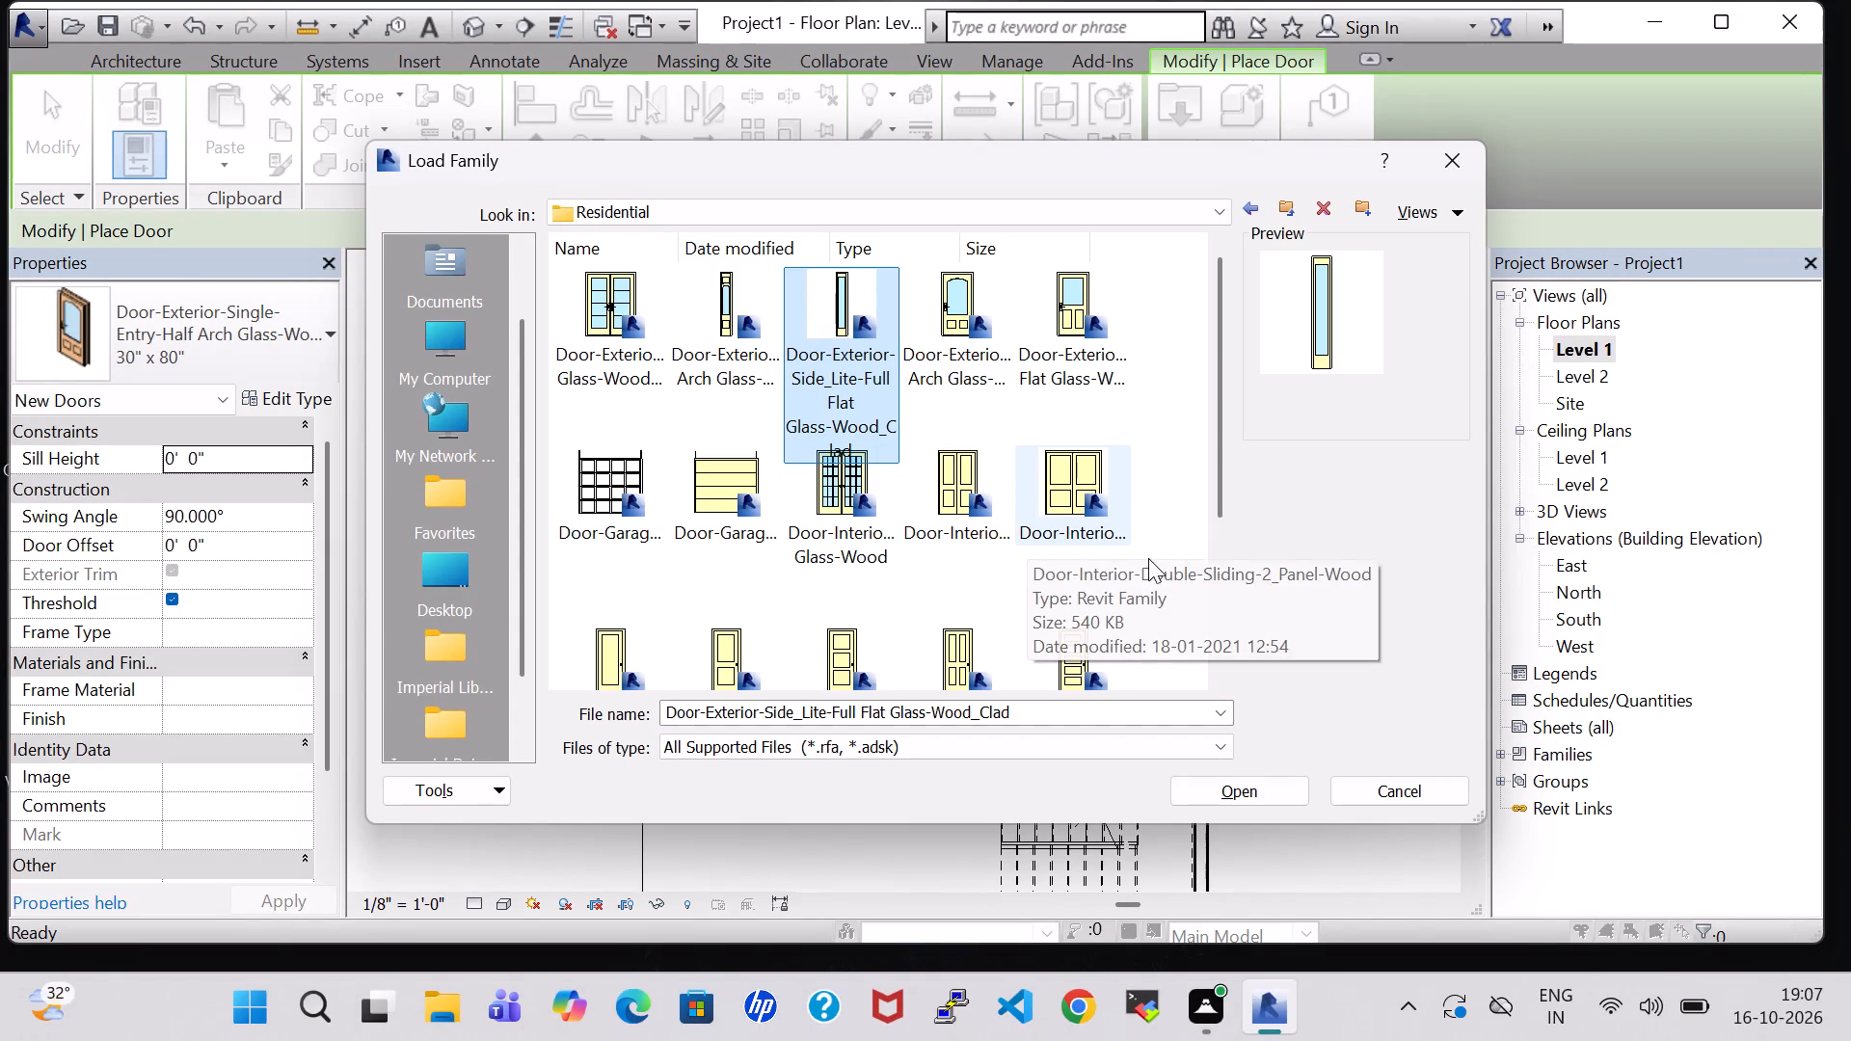
click(1162, 414)
scroll(1162, 415, down, 1)
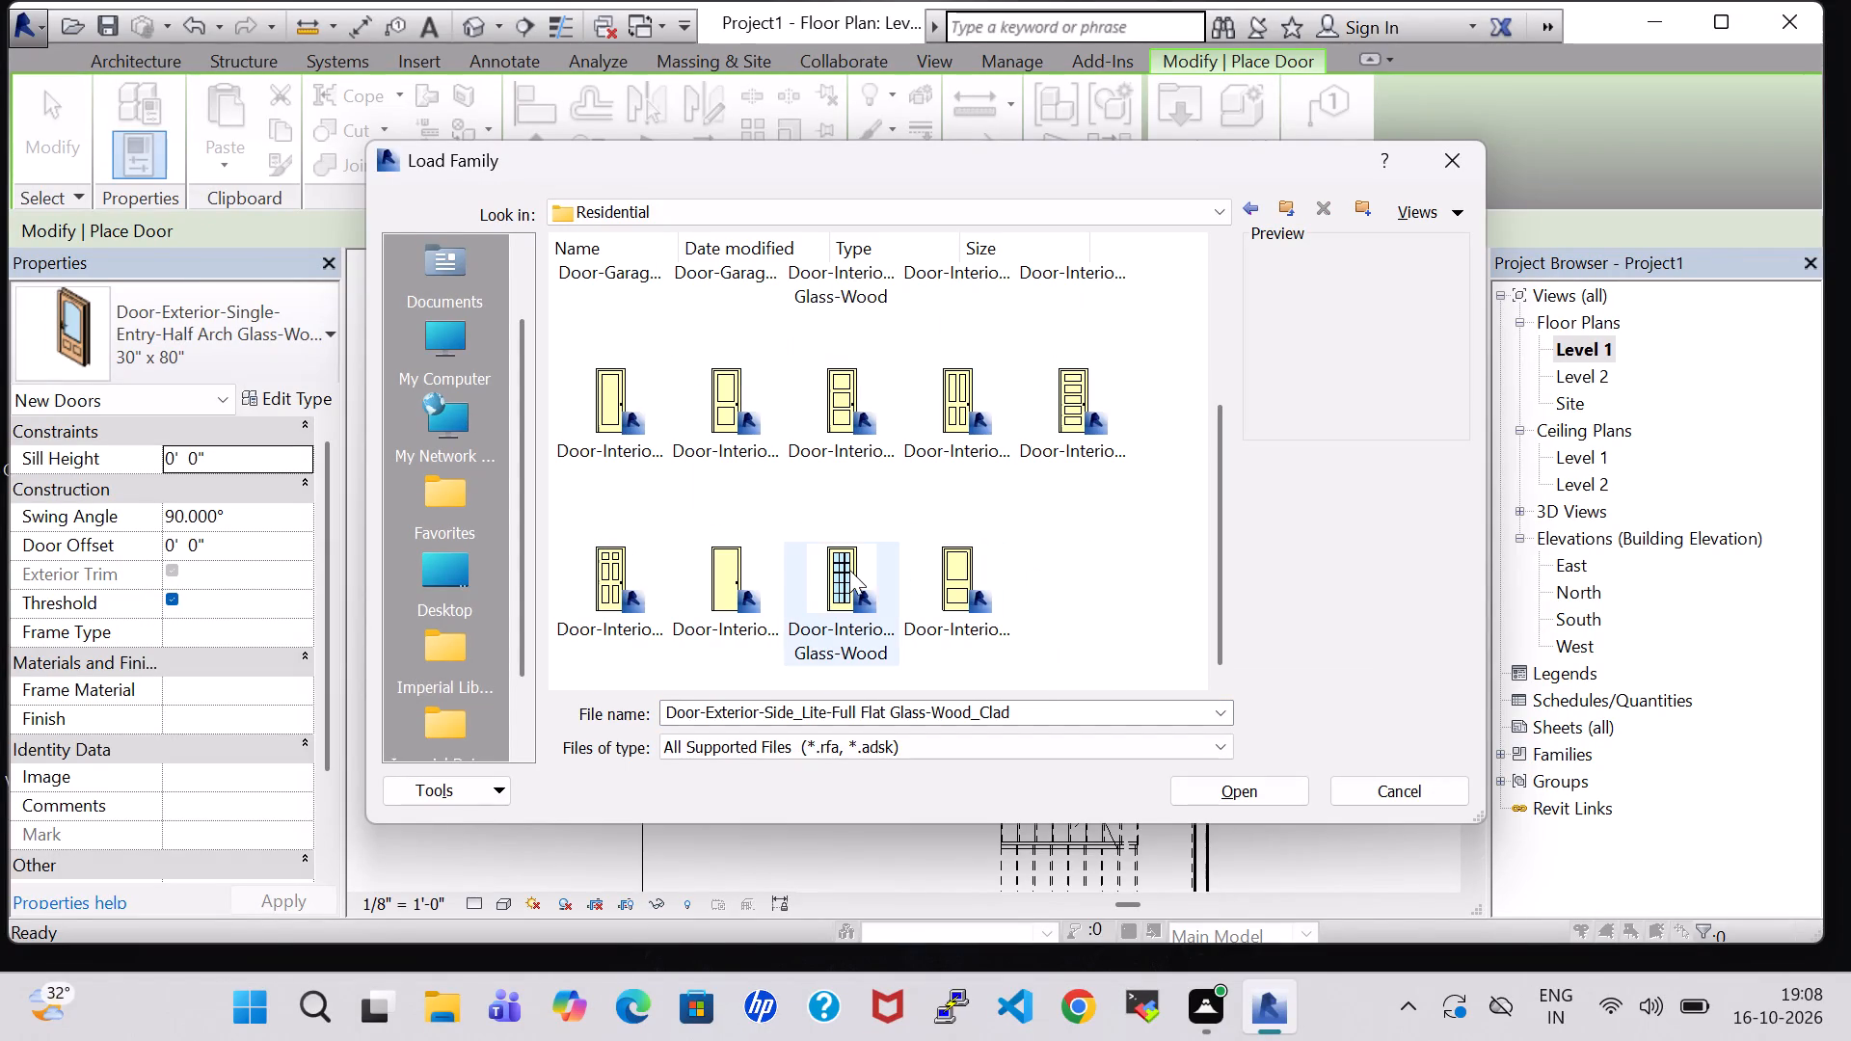
click(849, 570)
click(1239, 812)
click(1241, 796)
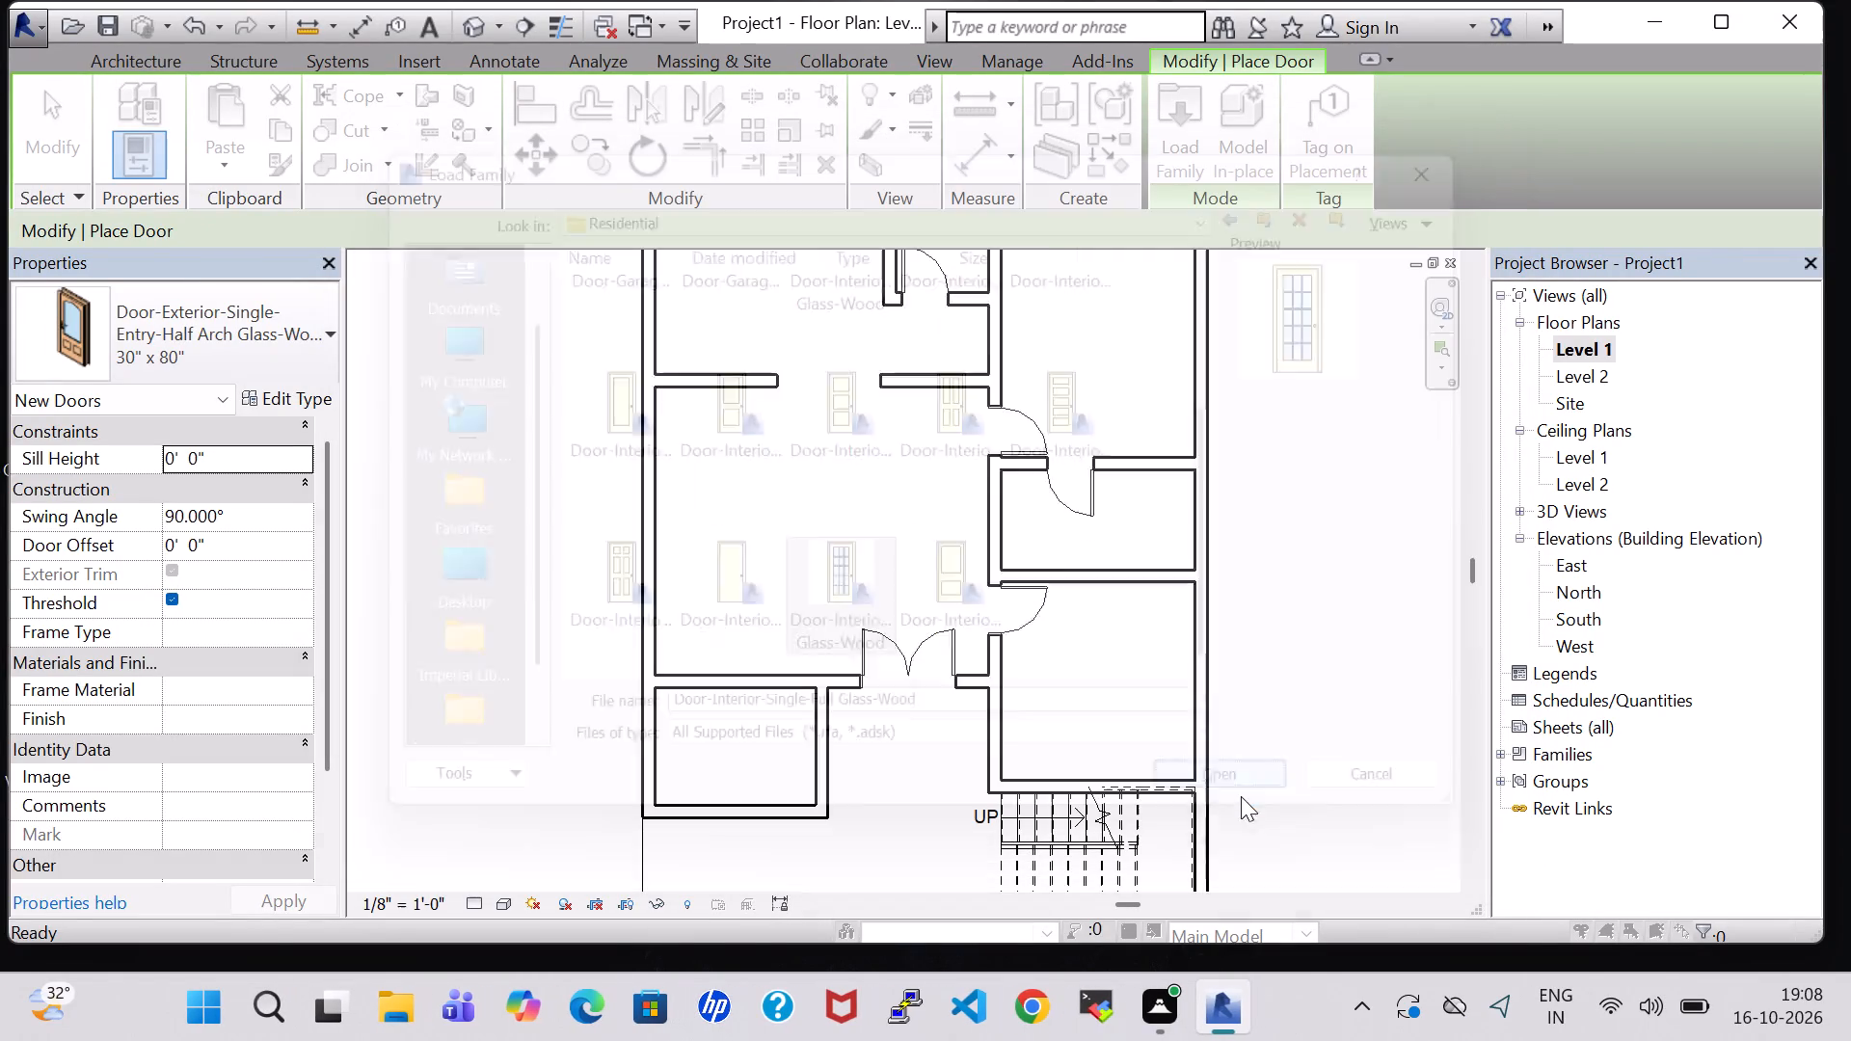
click(823, 440)
click(1028, 619)
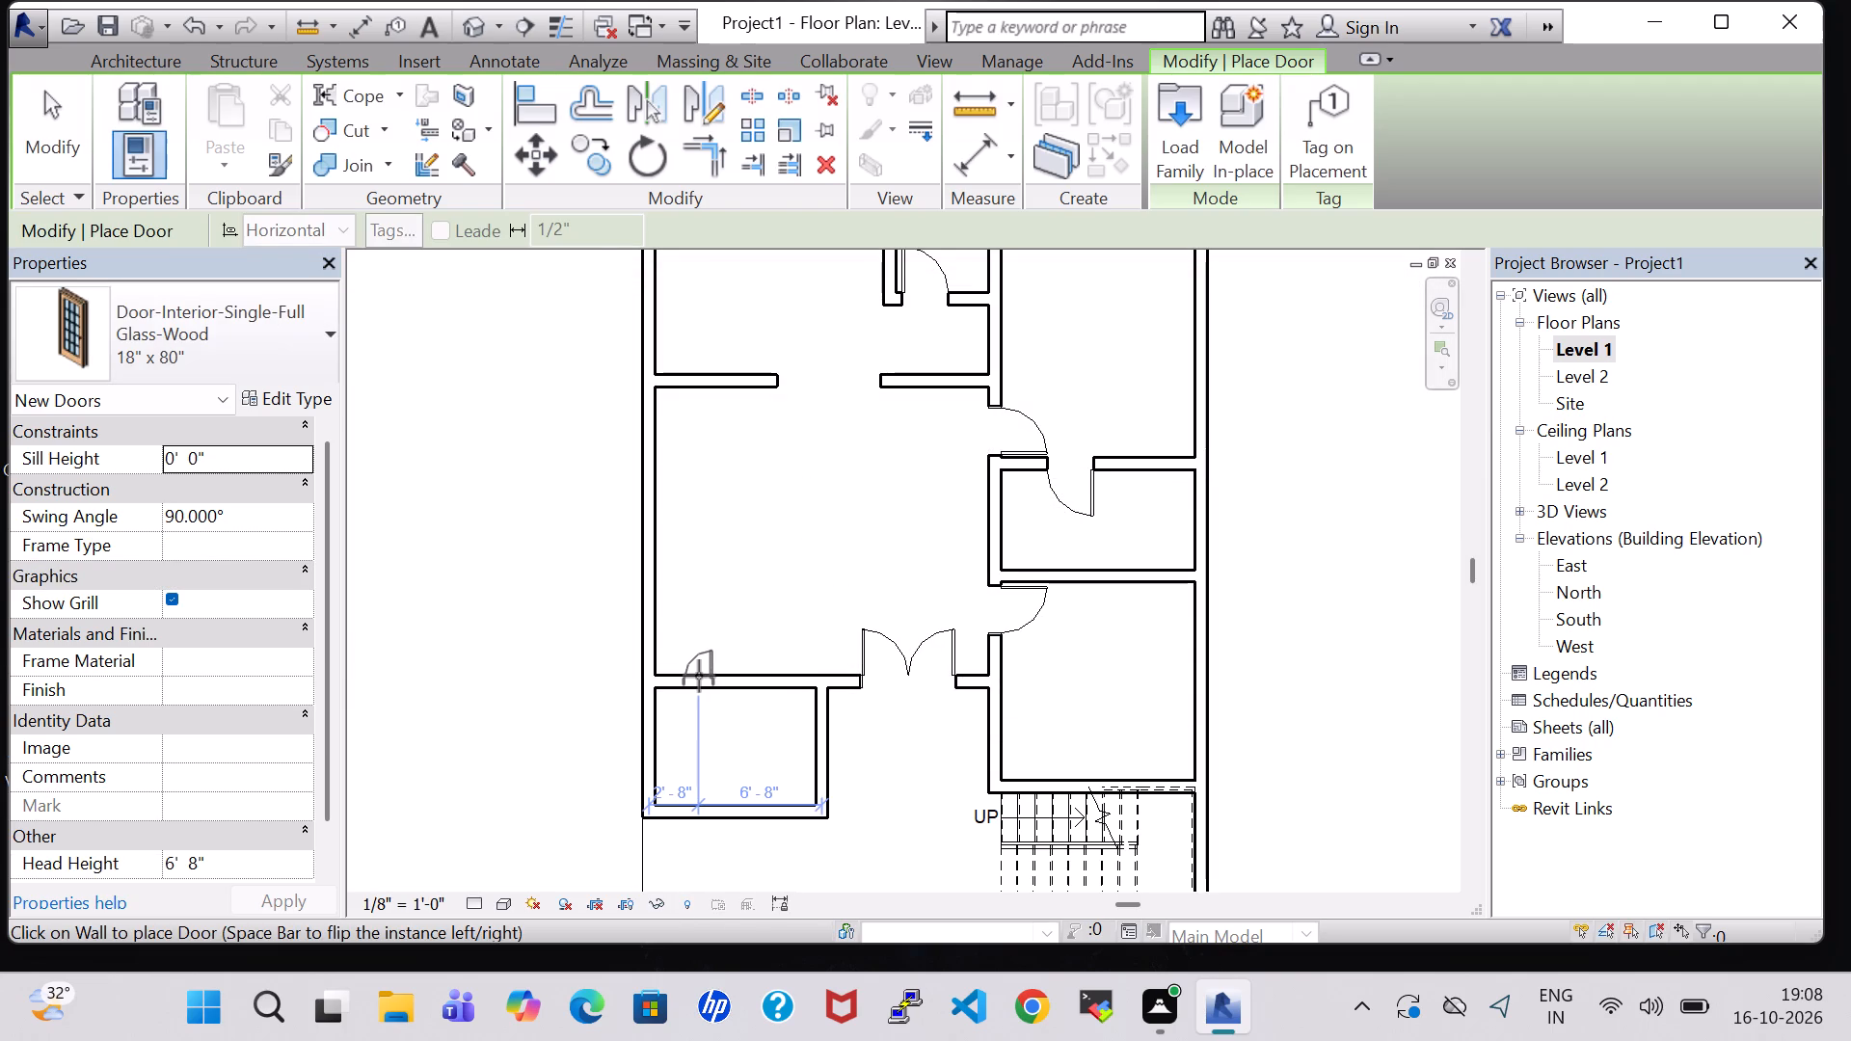
Place the 18" x 80" door in the southwest room's north wall, about 1'-7" from its west wall, hinged west and swinging into that room.
scroll(699, 676, up, 4)
key(space)
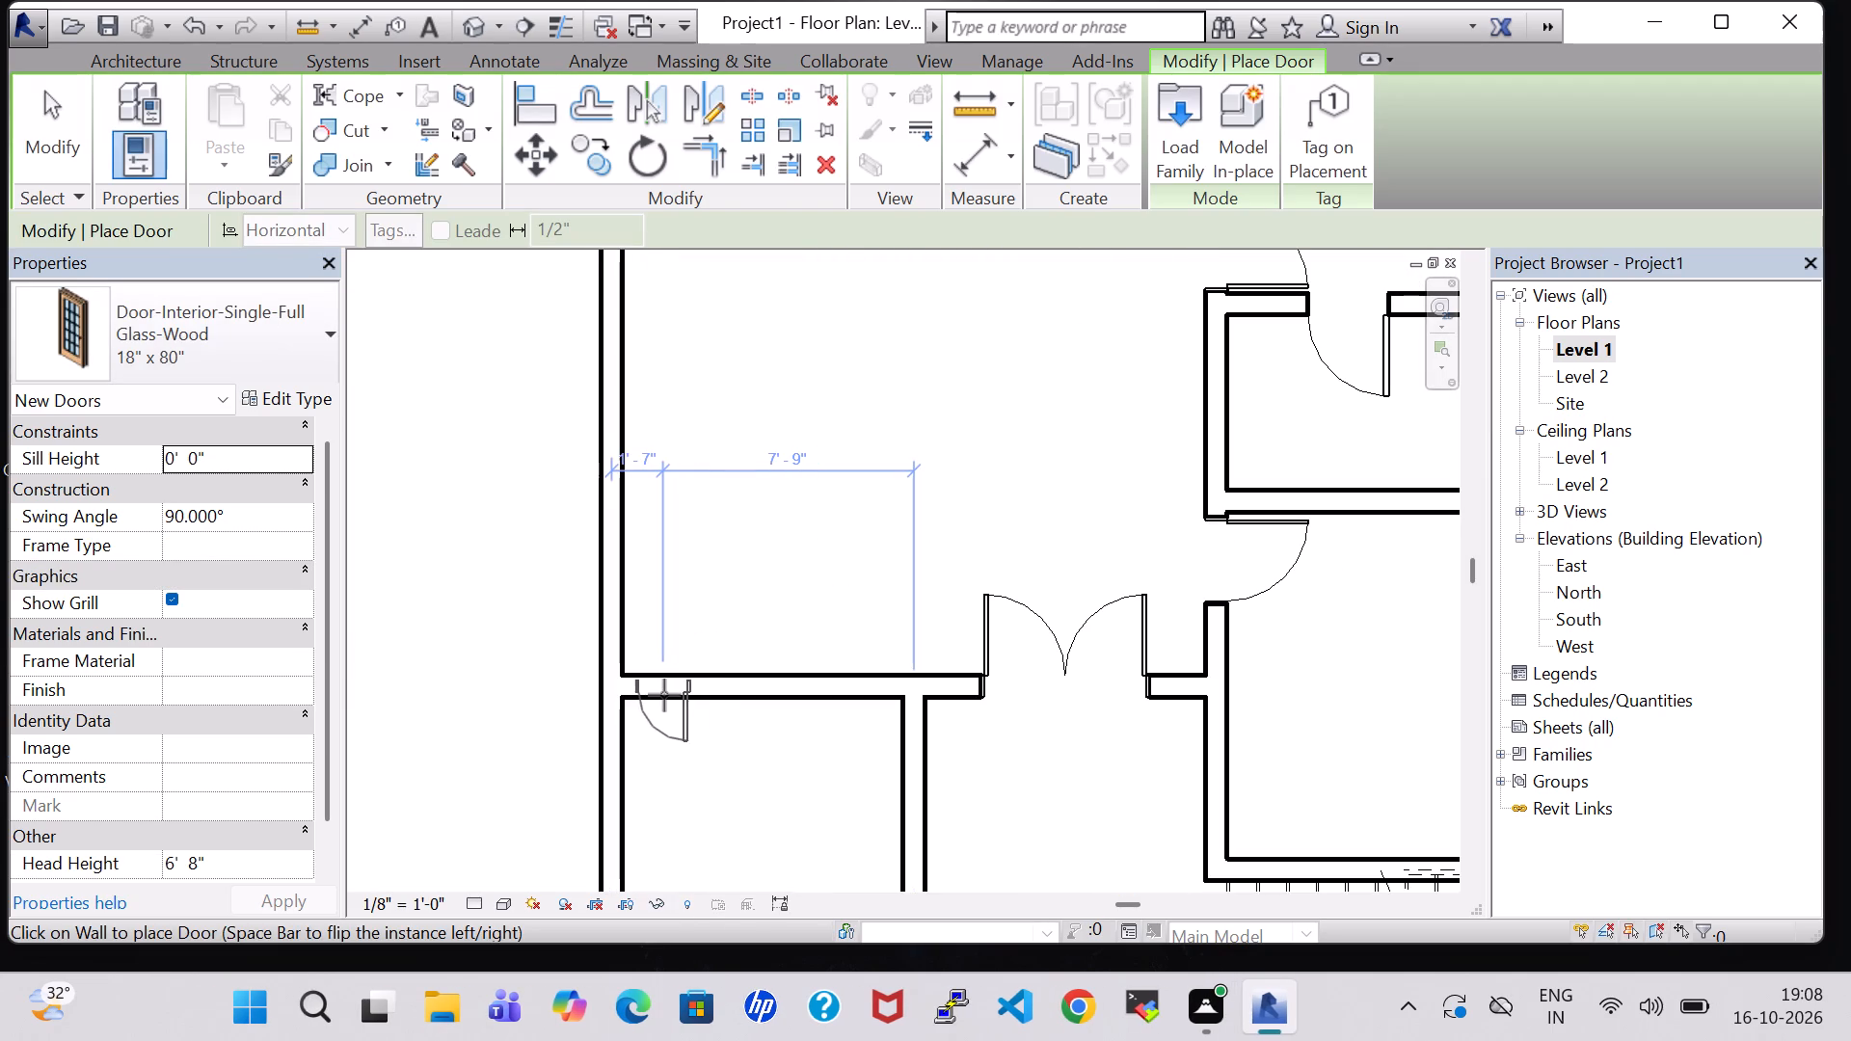
key(space)
click(664, 695)
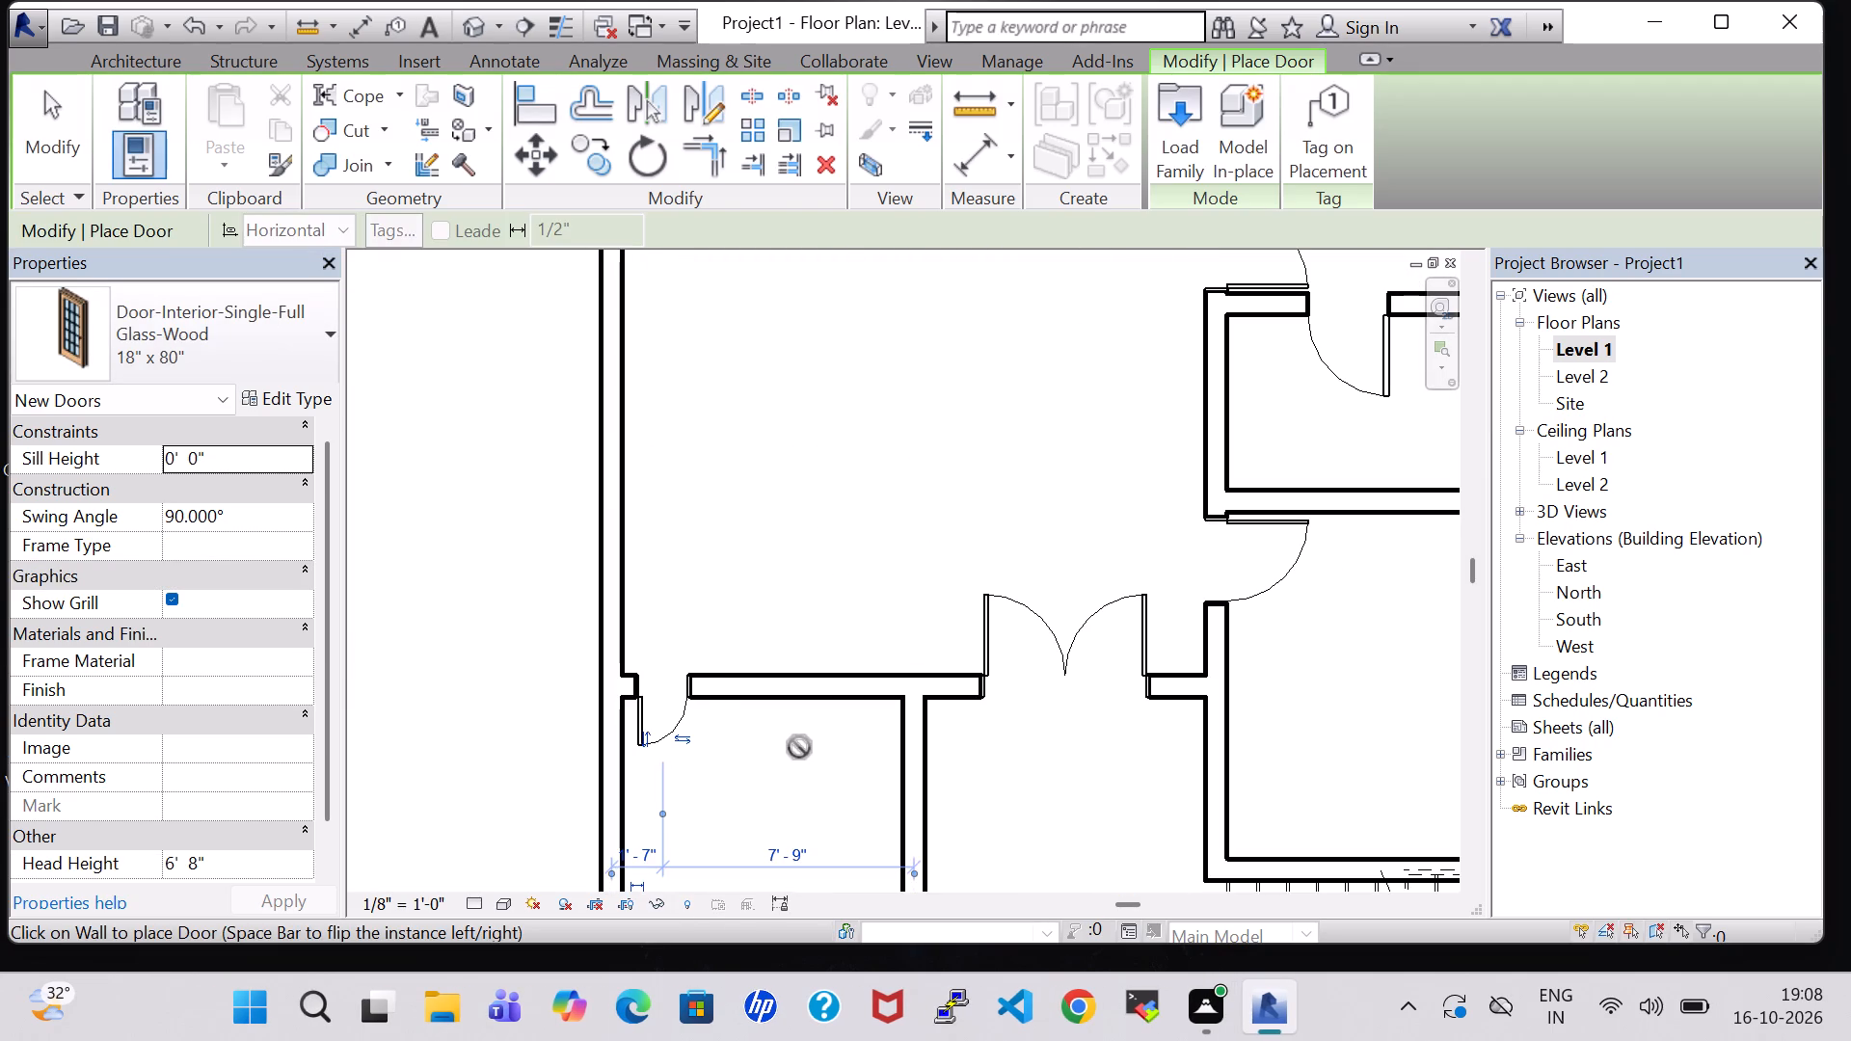
key(Escape)
key(Escape)
Set the width of the southwest room's 18" x 80" Door-Interior-Single-Full Glass-Wood type to 3' 6".
click(666, 731)
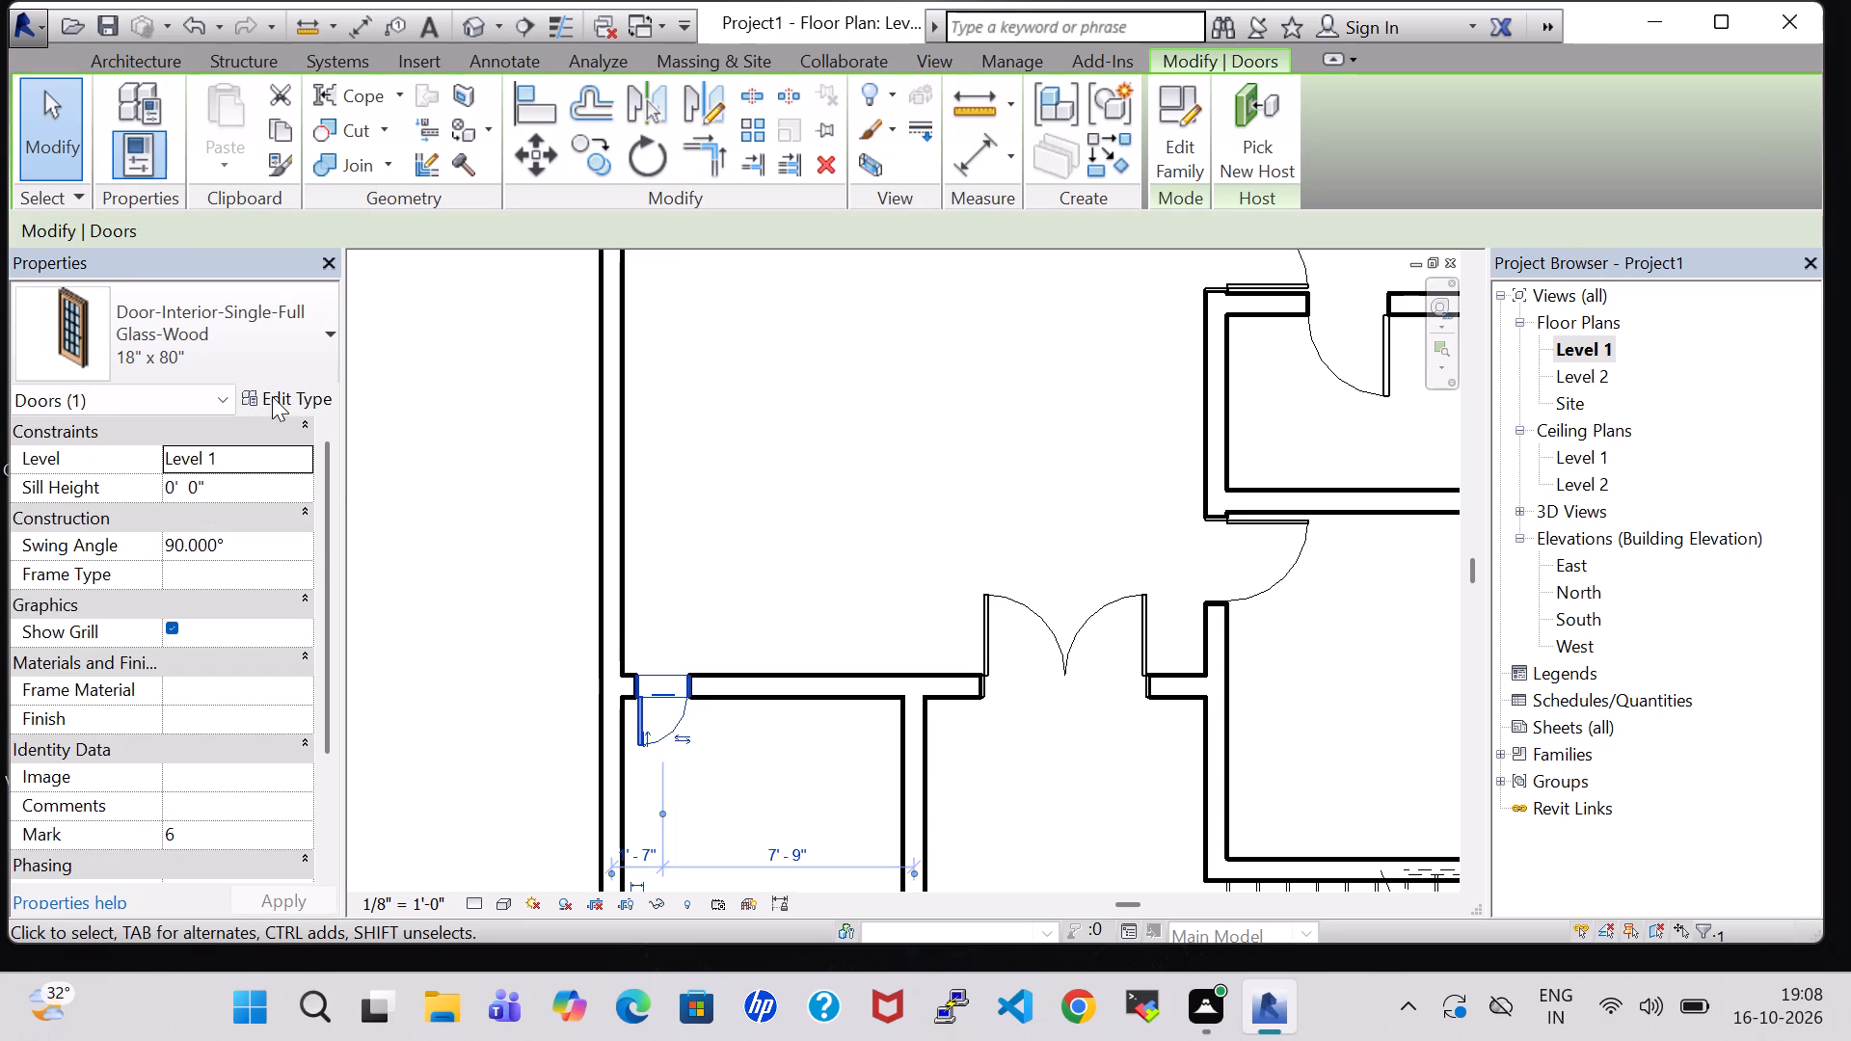
click(279, 373)
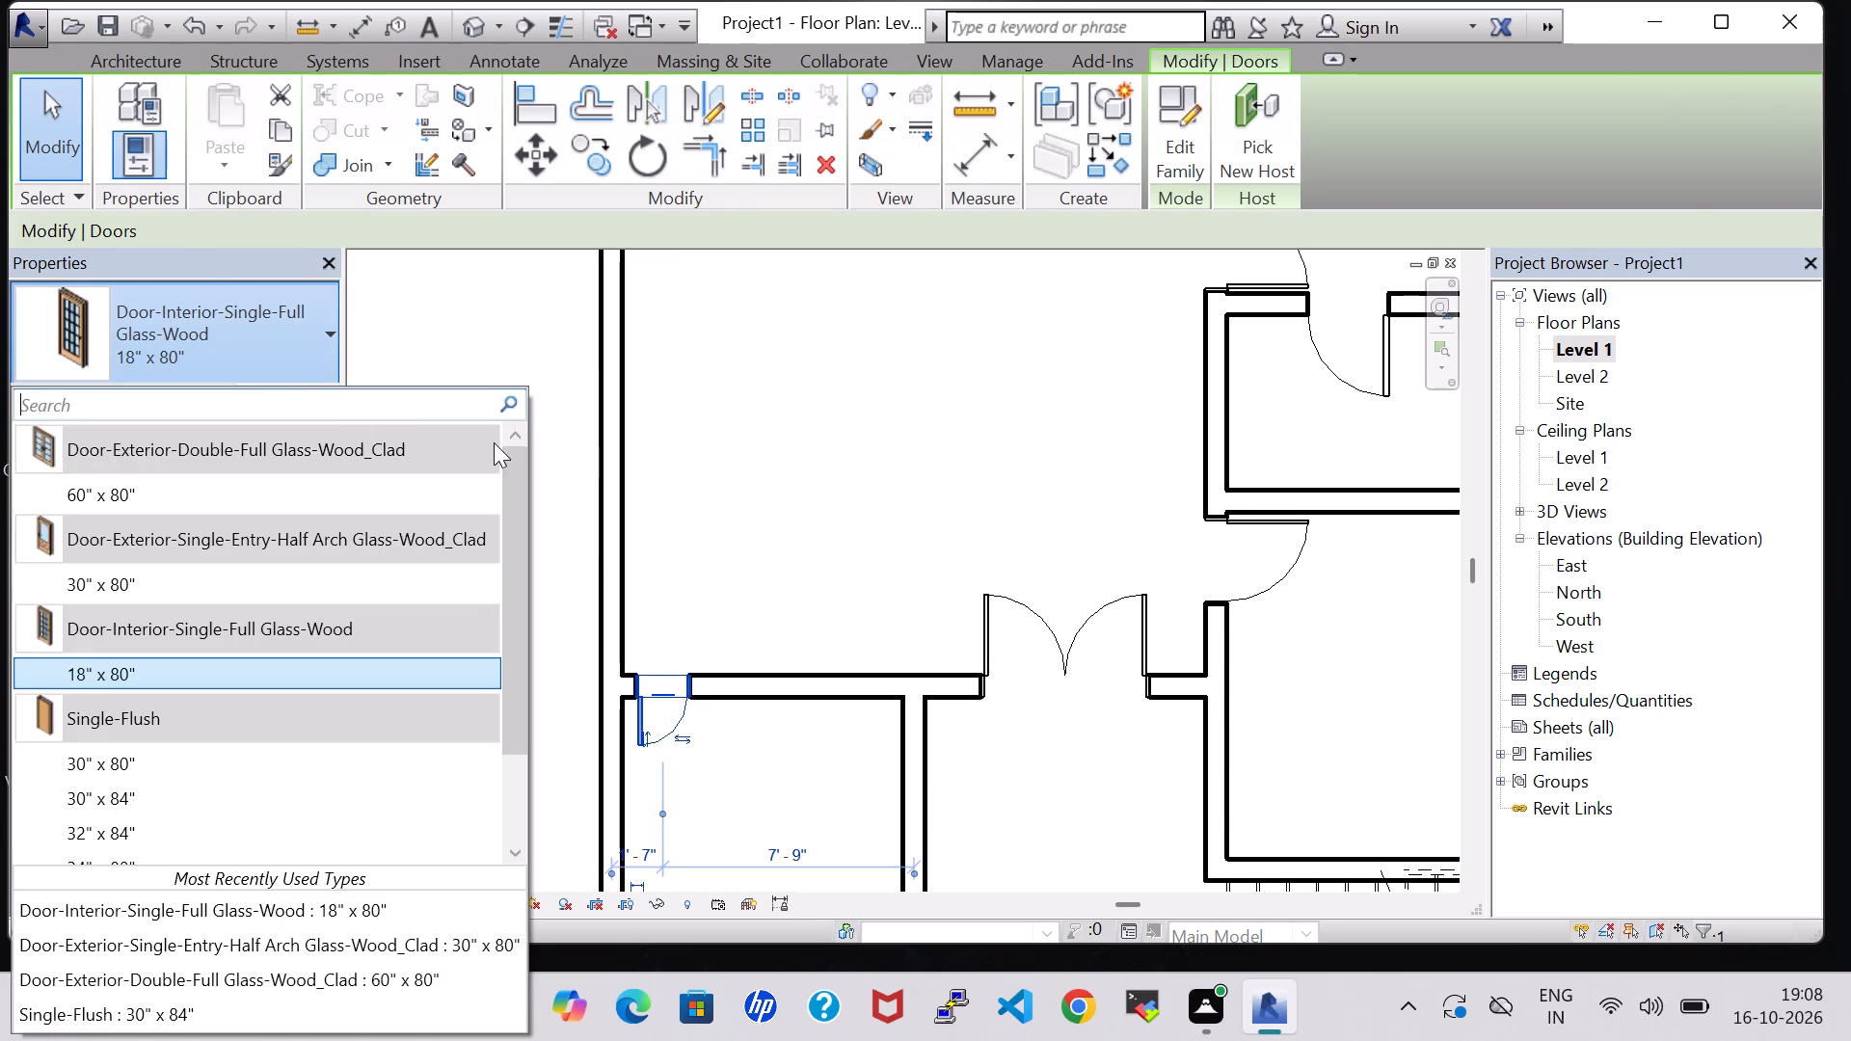
click(440, 330)
click(656, 707)
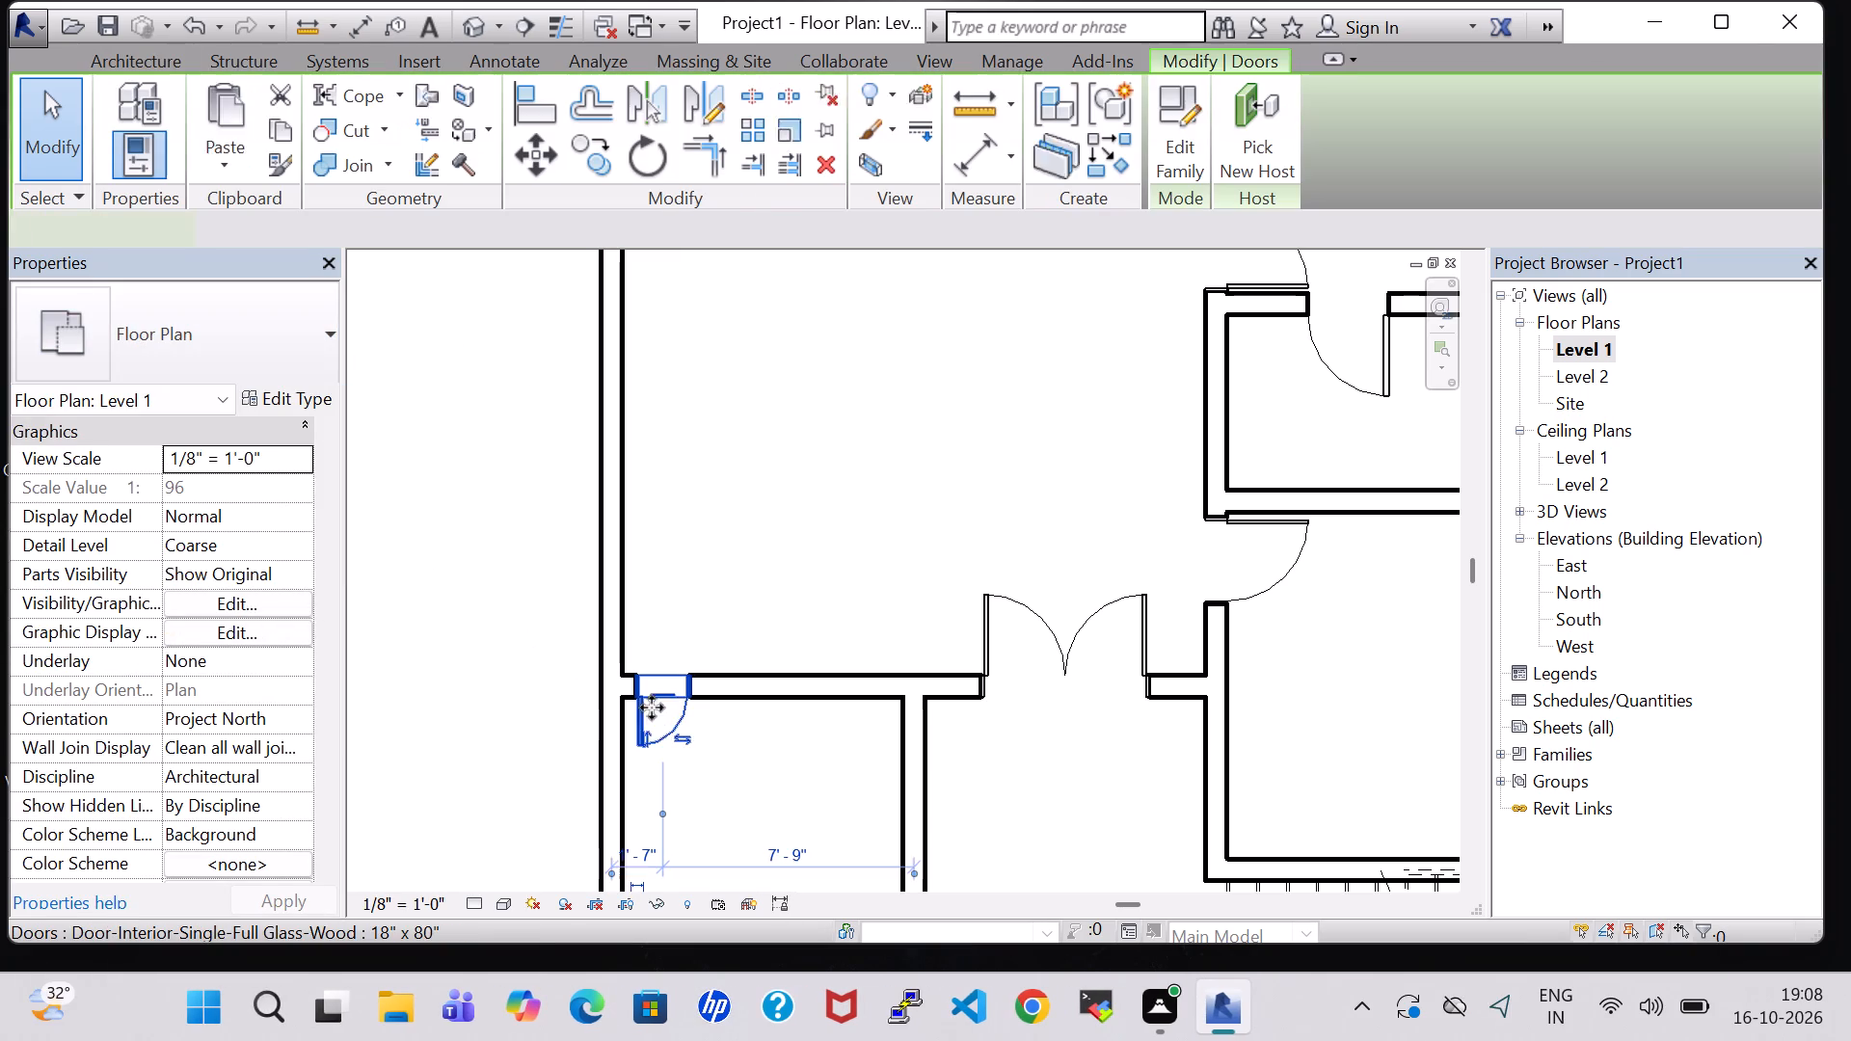
click(281, 397)
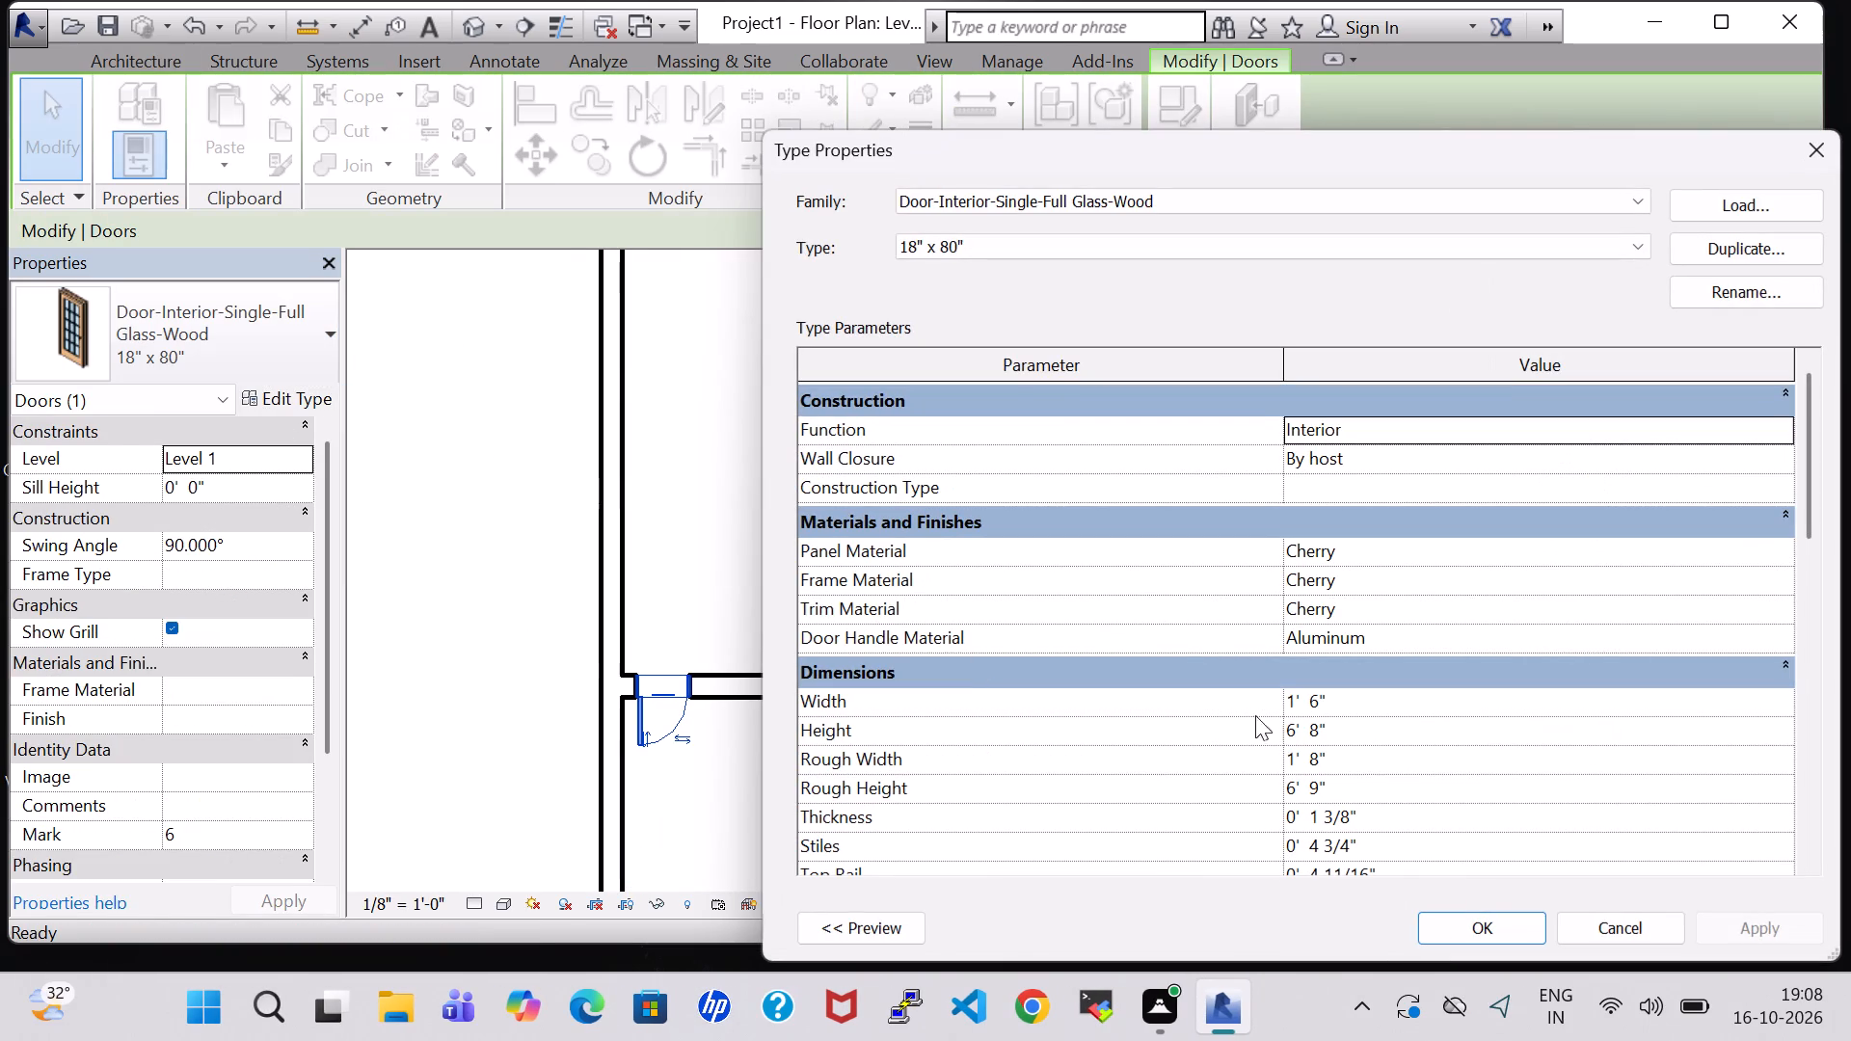
click(1296, 698)
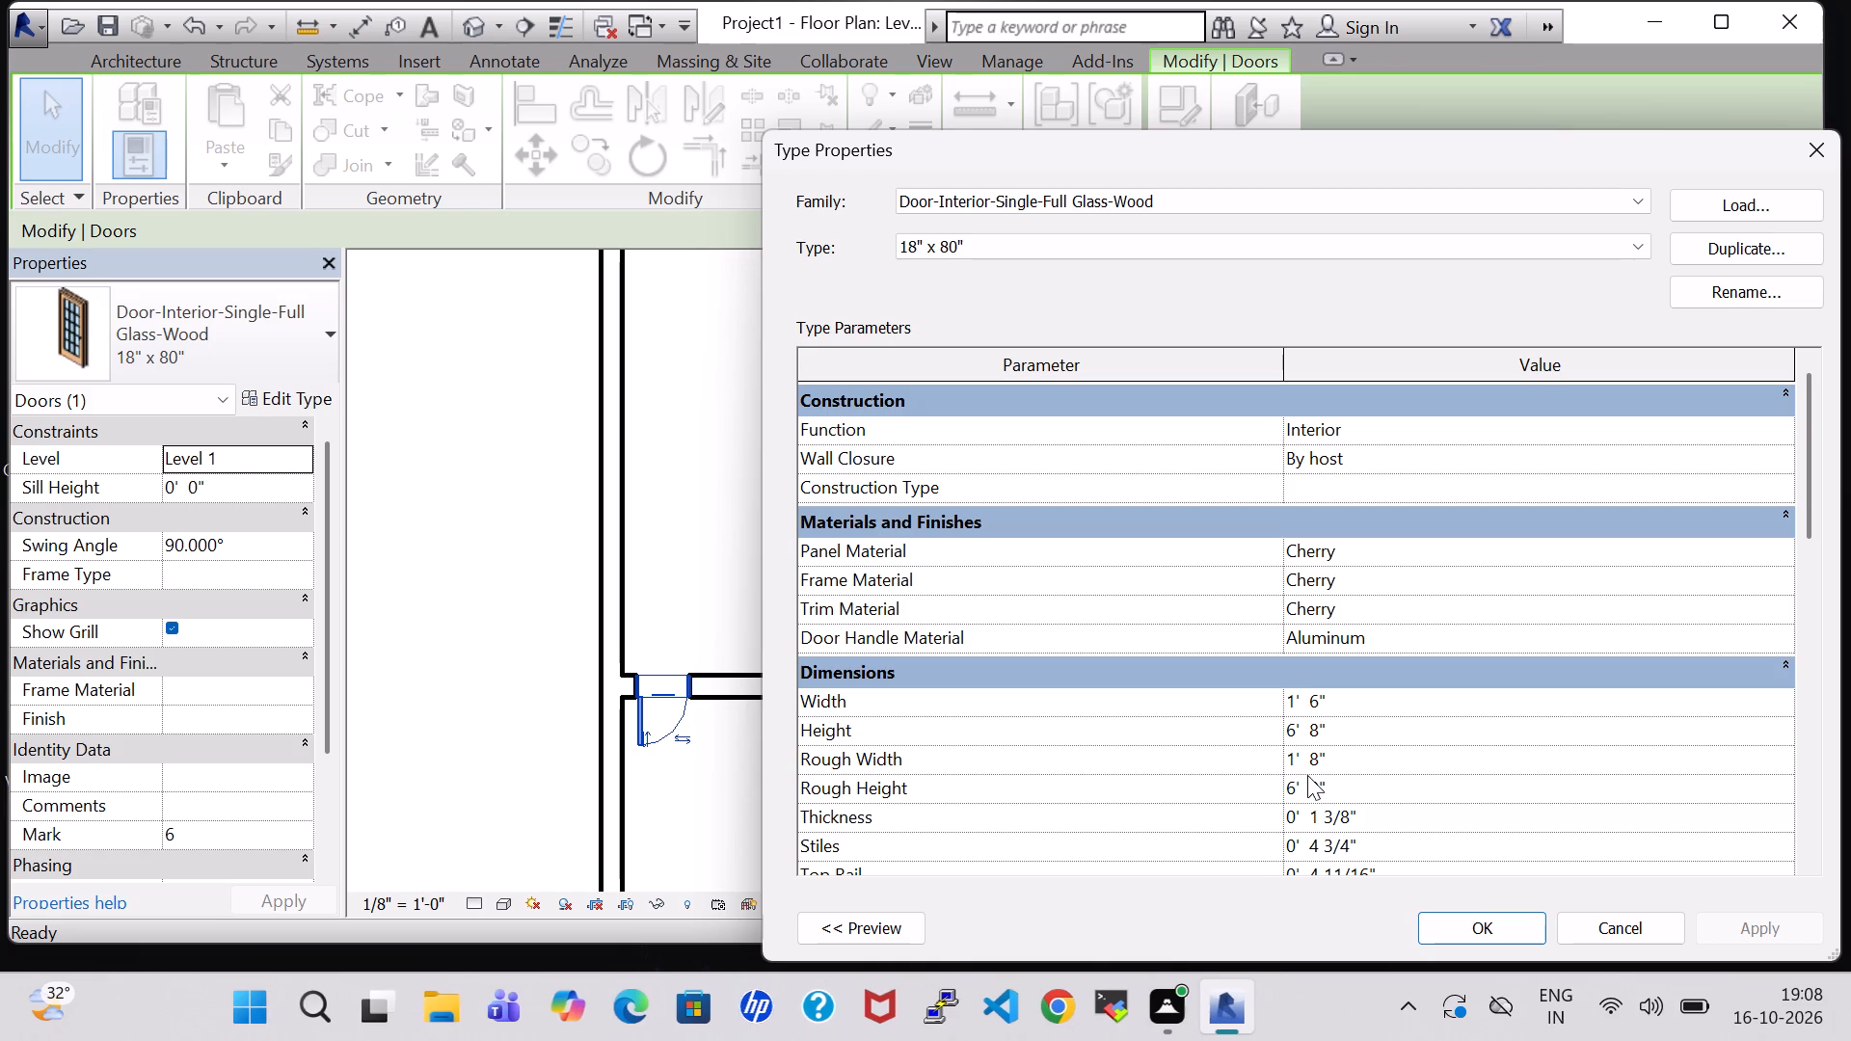
key(BackSpace)
key(3)
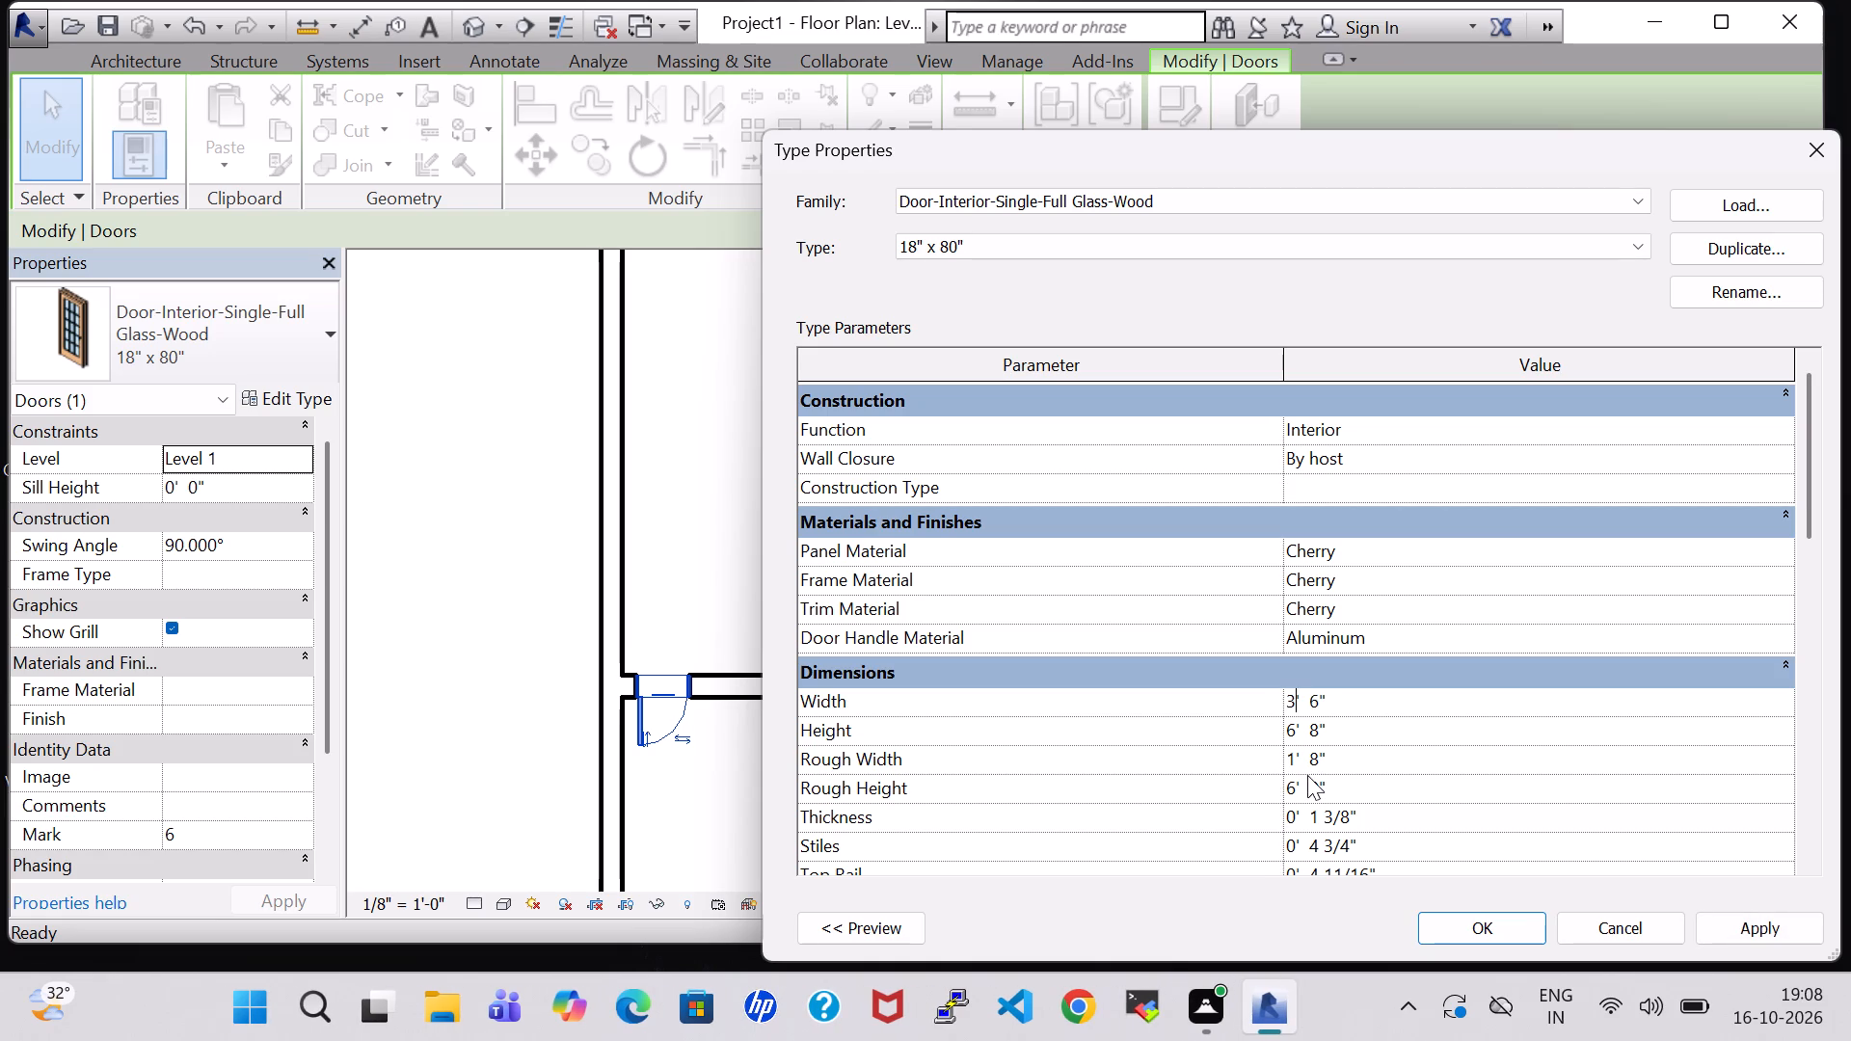
click(1740, 932)
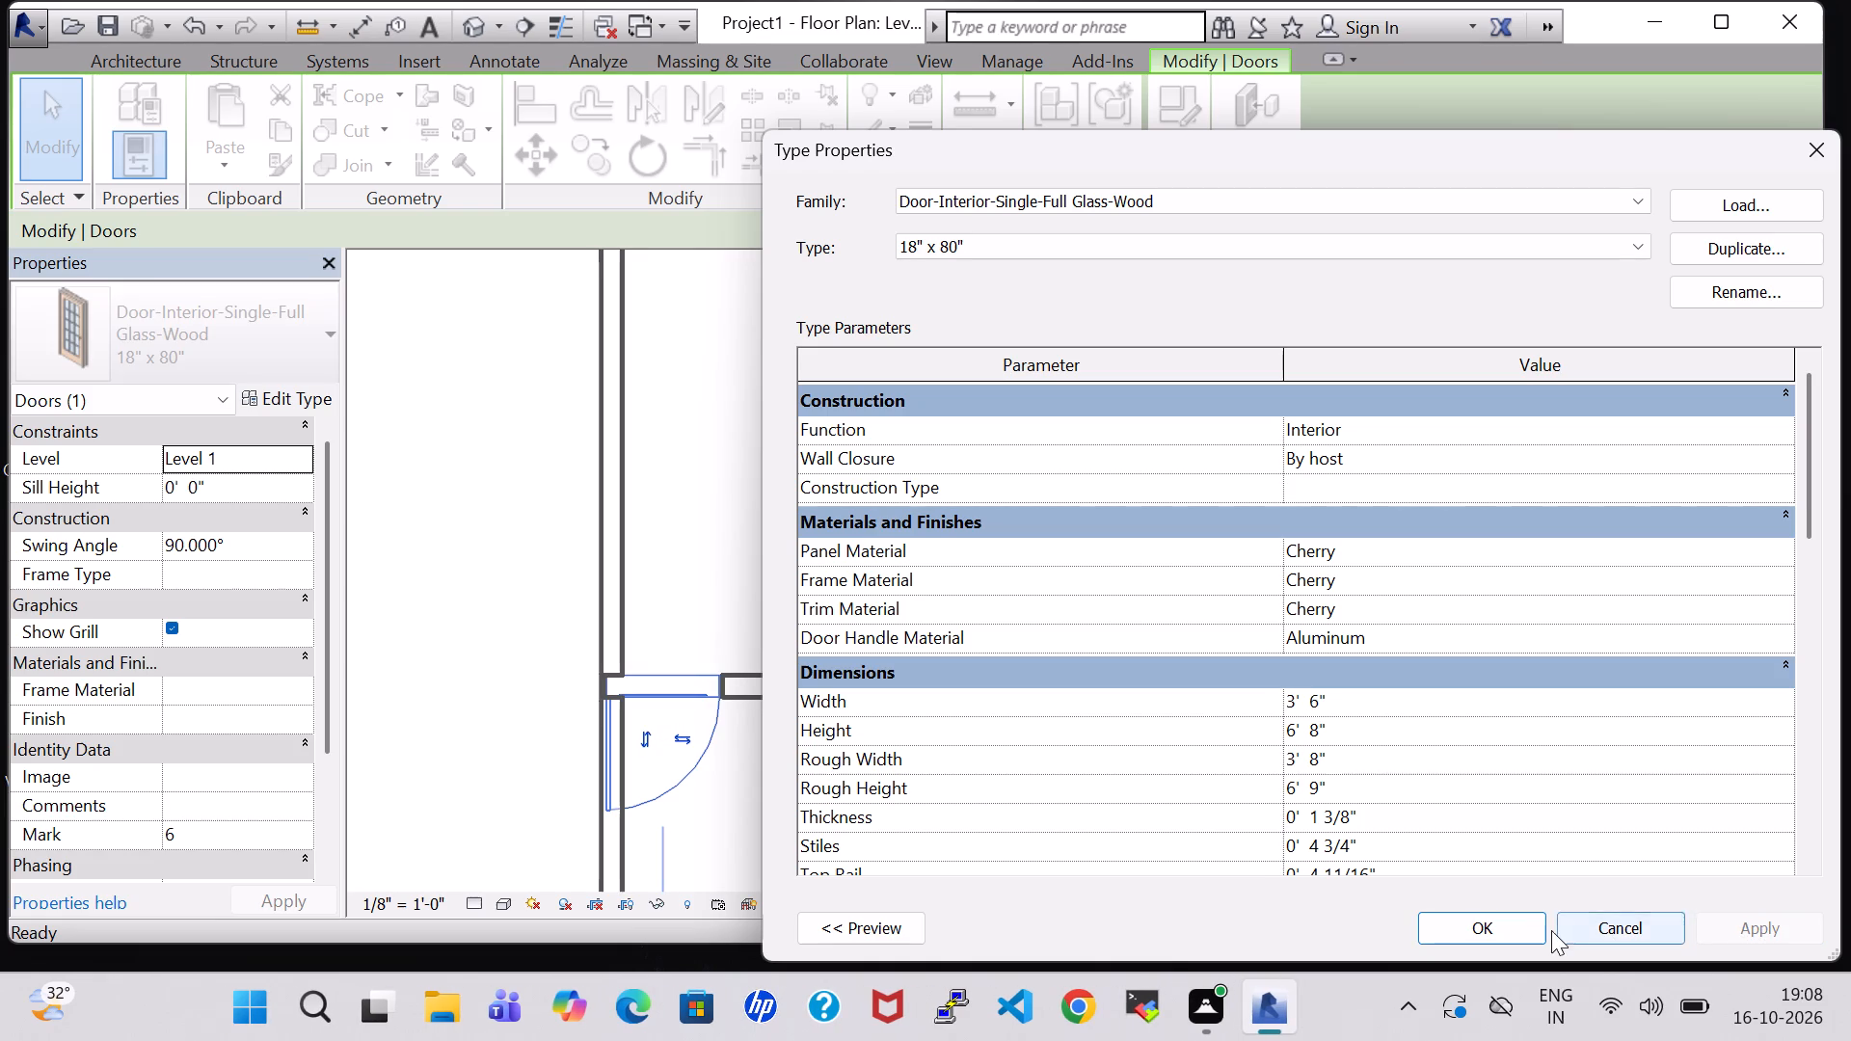
click(1507, 925)
click(462, 520)
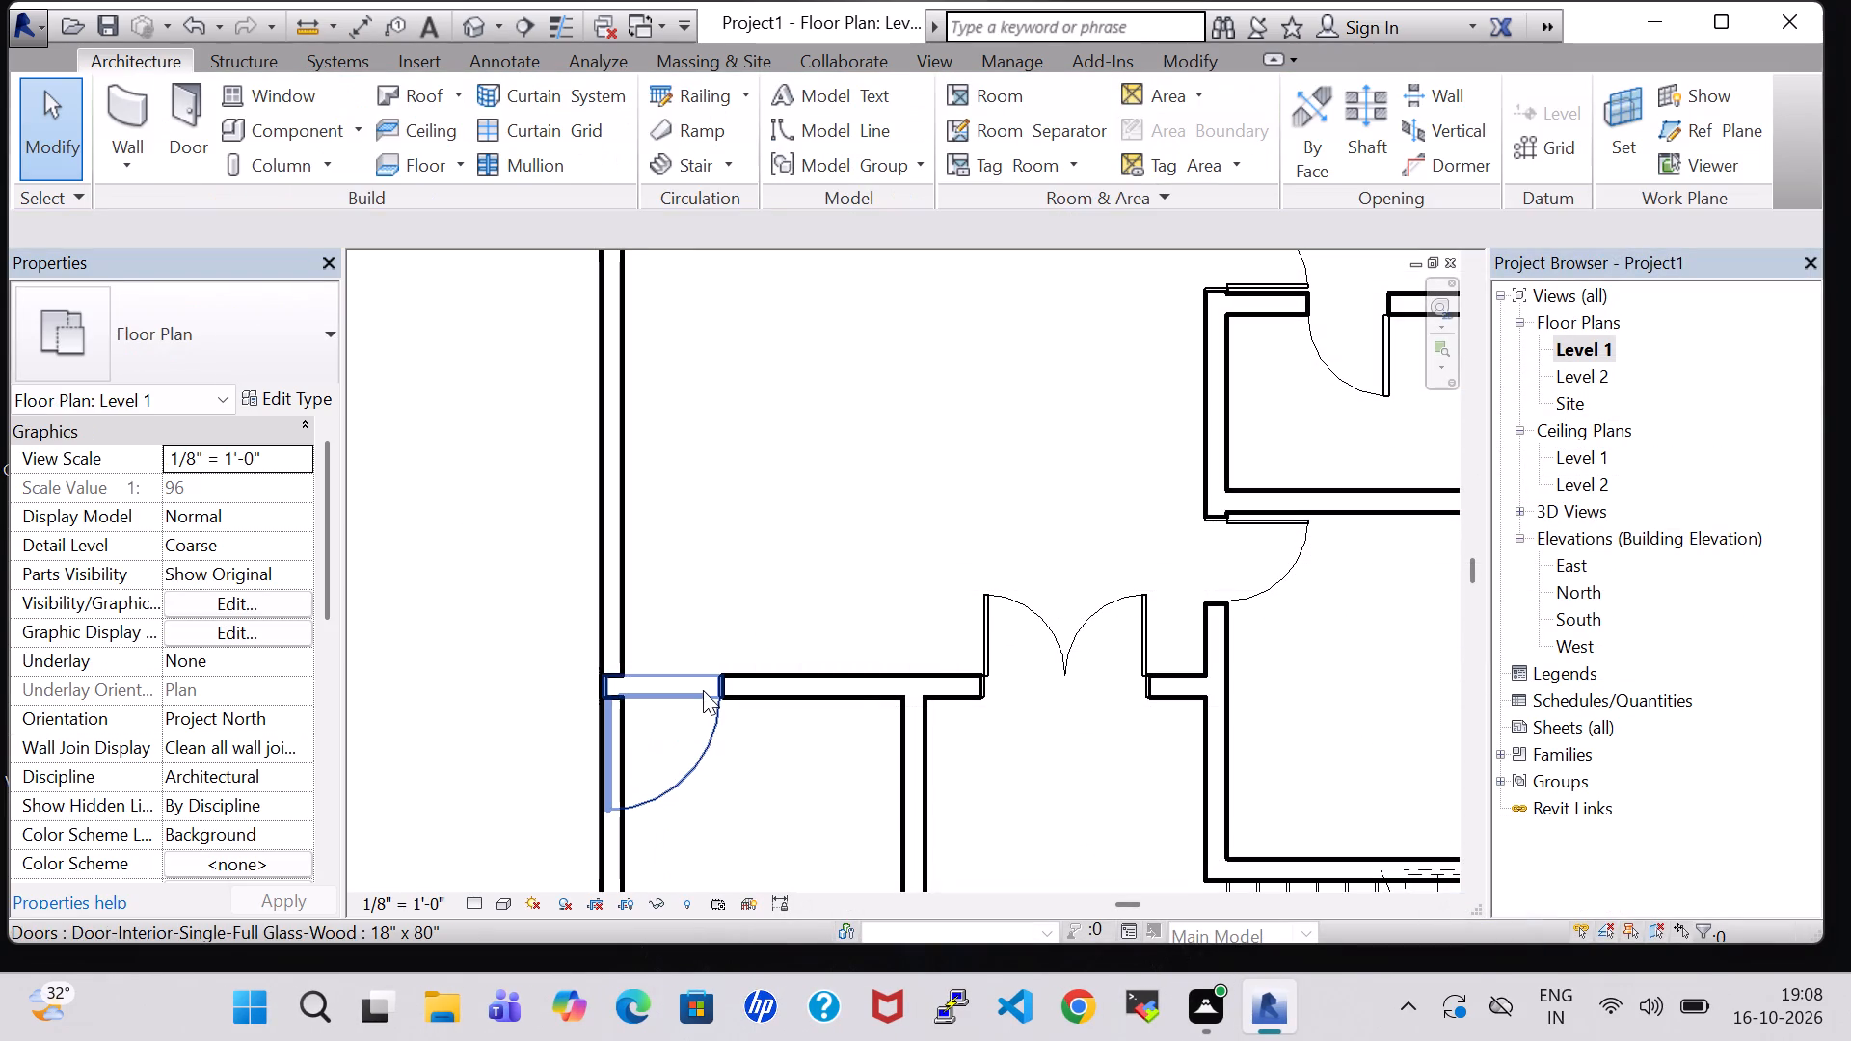
Nudge the widened southwest room door east along its wall, clear of the exterior west wall.
click(703, 693)
key(Right)
key(Right)
key(Right)
key(Right)
key(Right)
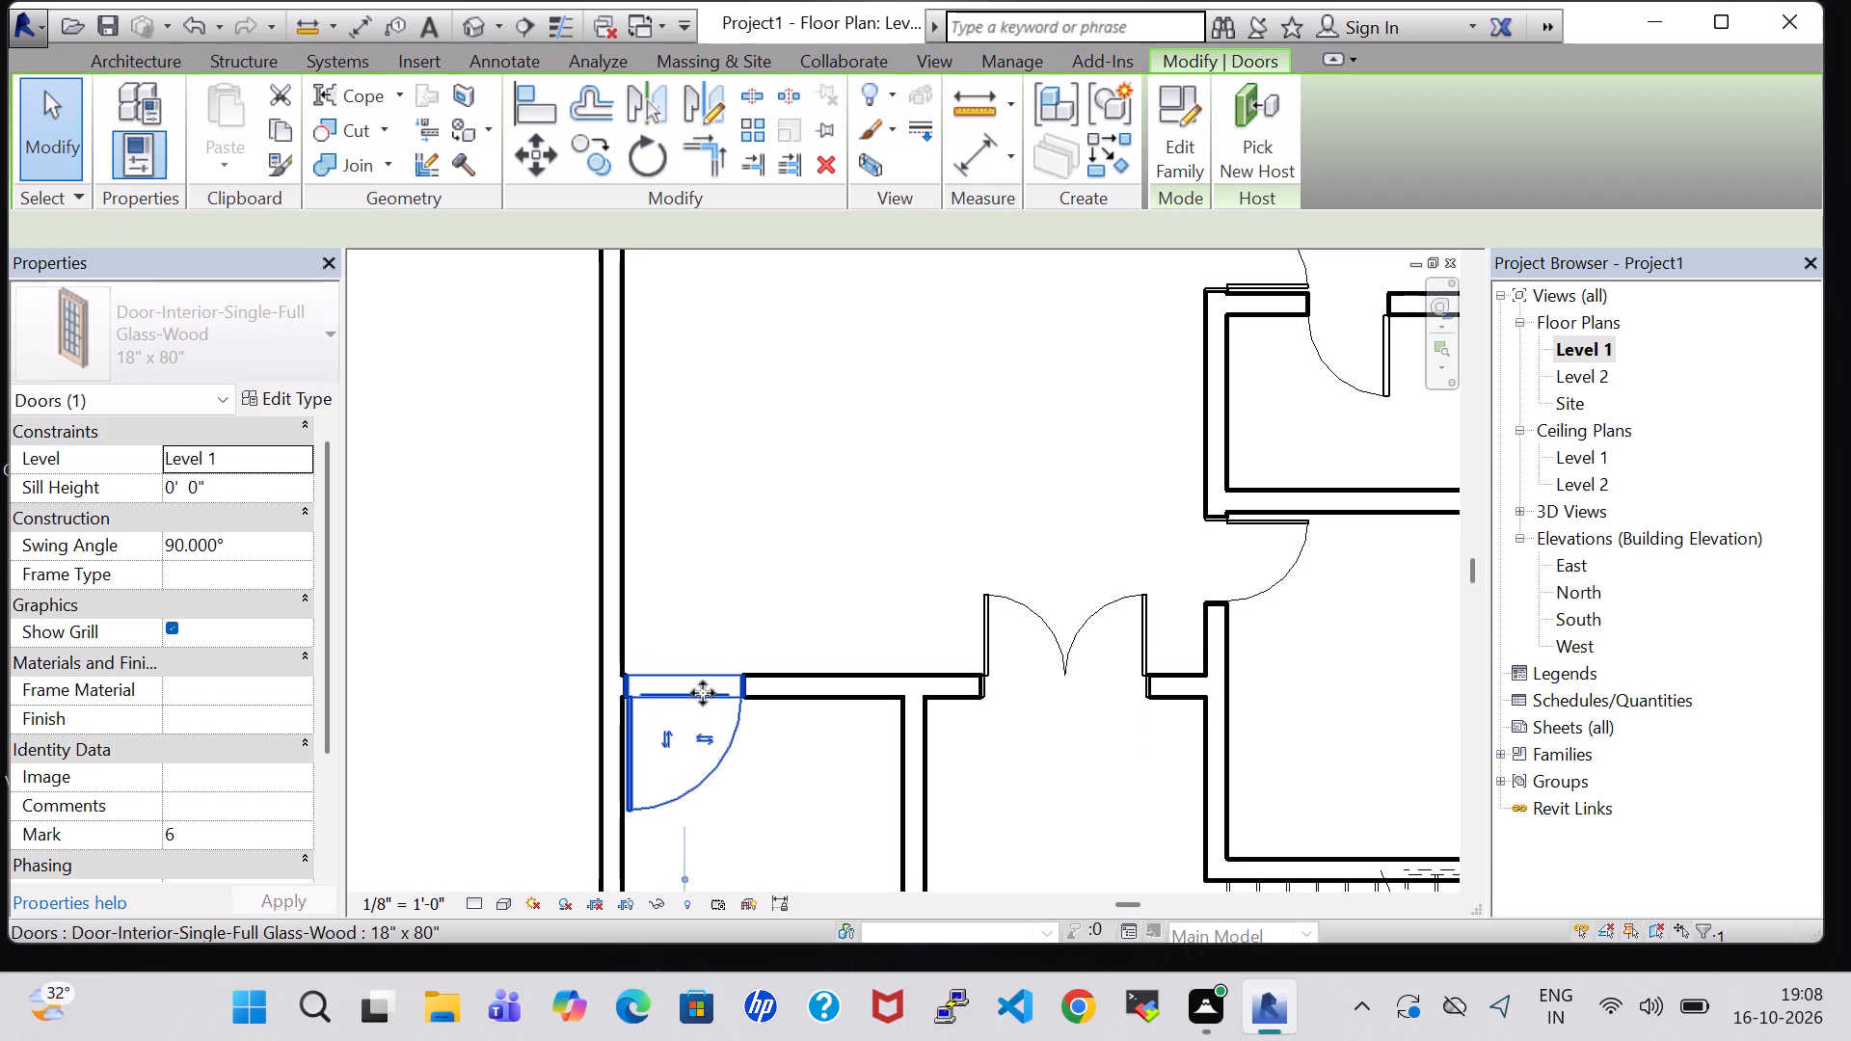
key(Right)
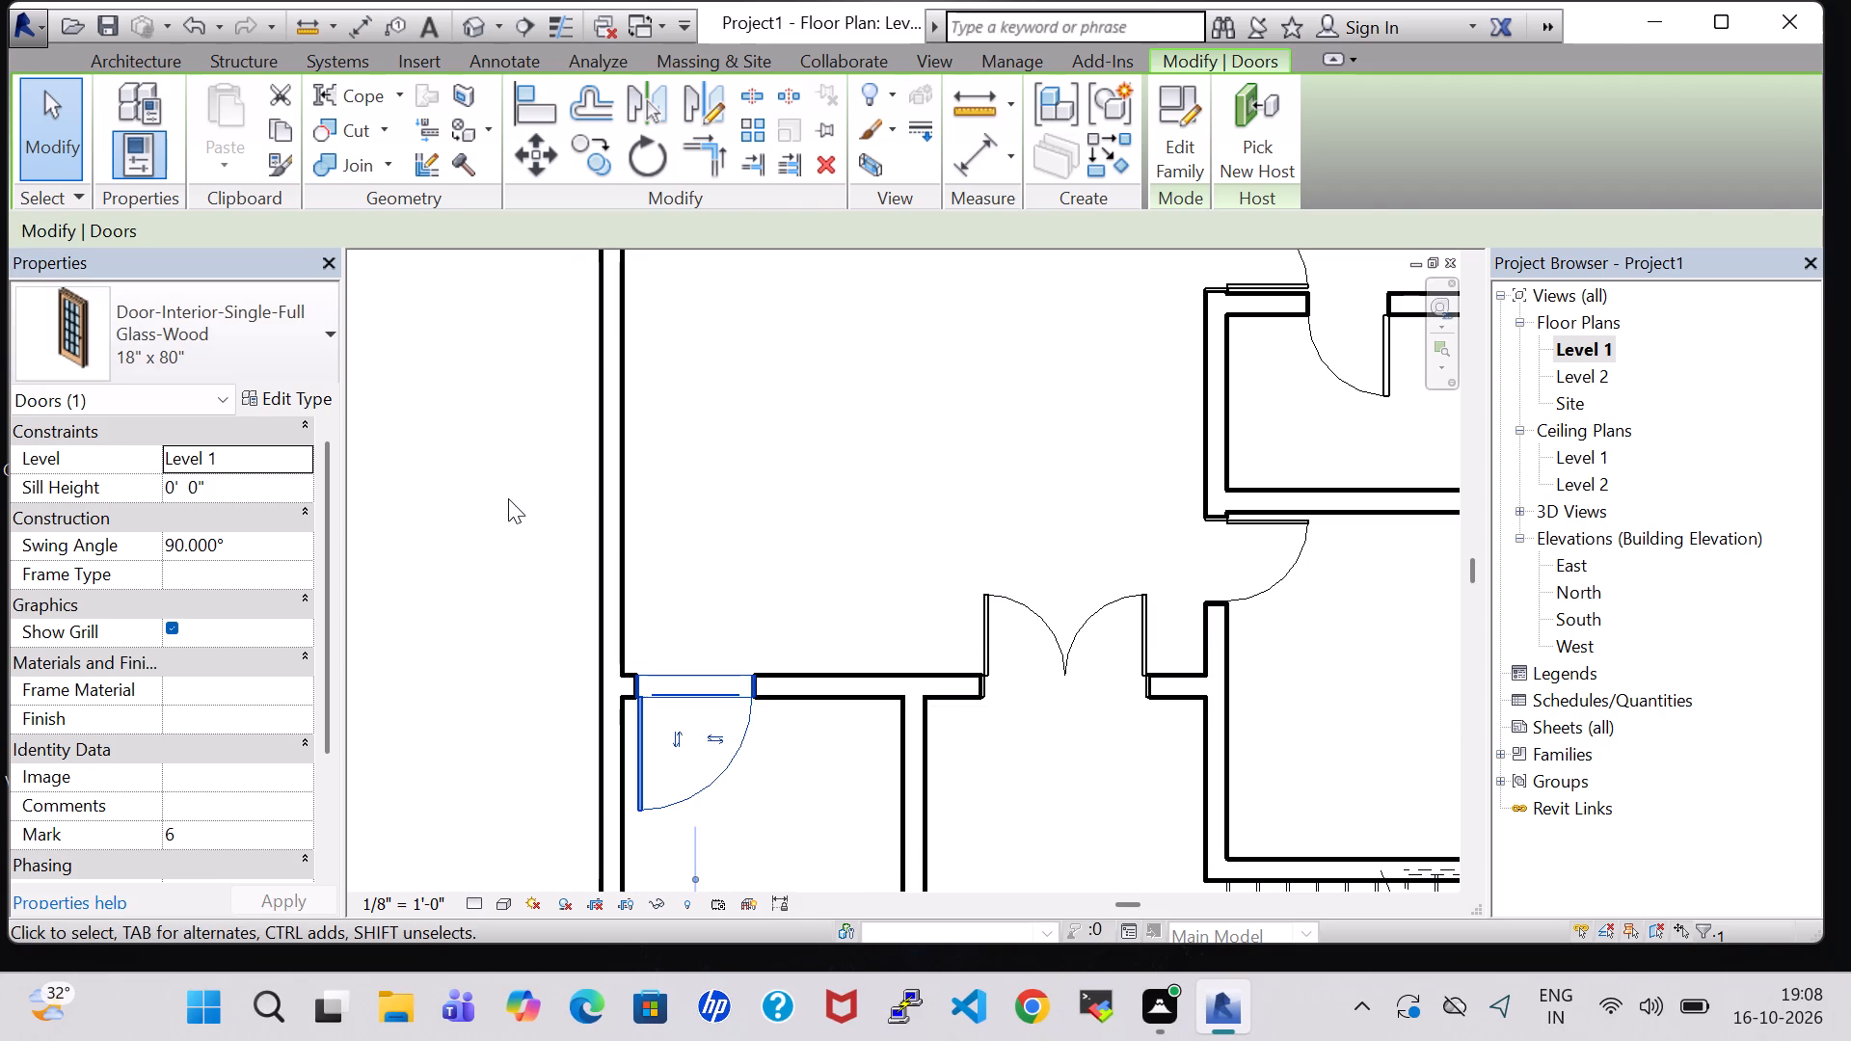
click(504, 498)
Nudge the 30" x 80" door in the northeast room's west wall slightly north.
scroll(504, 498, down, 2)
scroll(896, 473, down, 2)
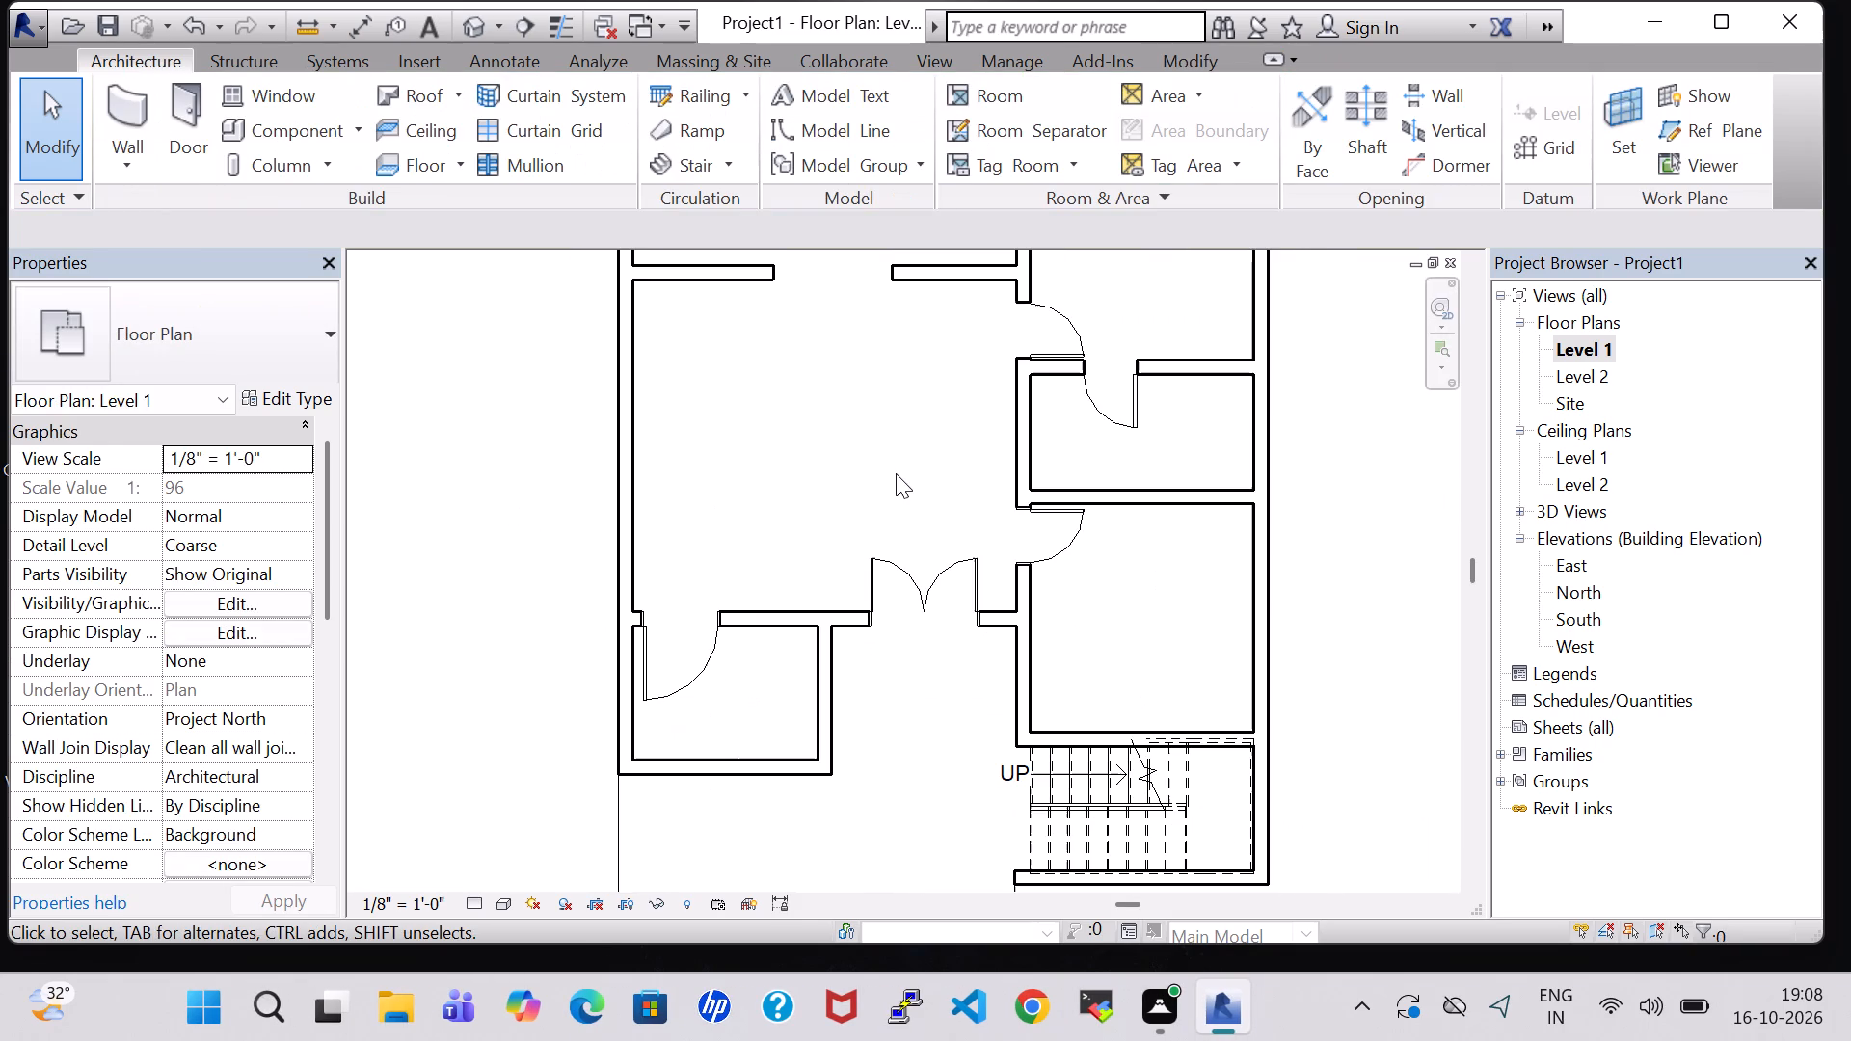
scroll(1521, 518, down, 1)
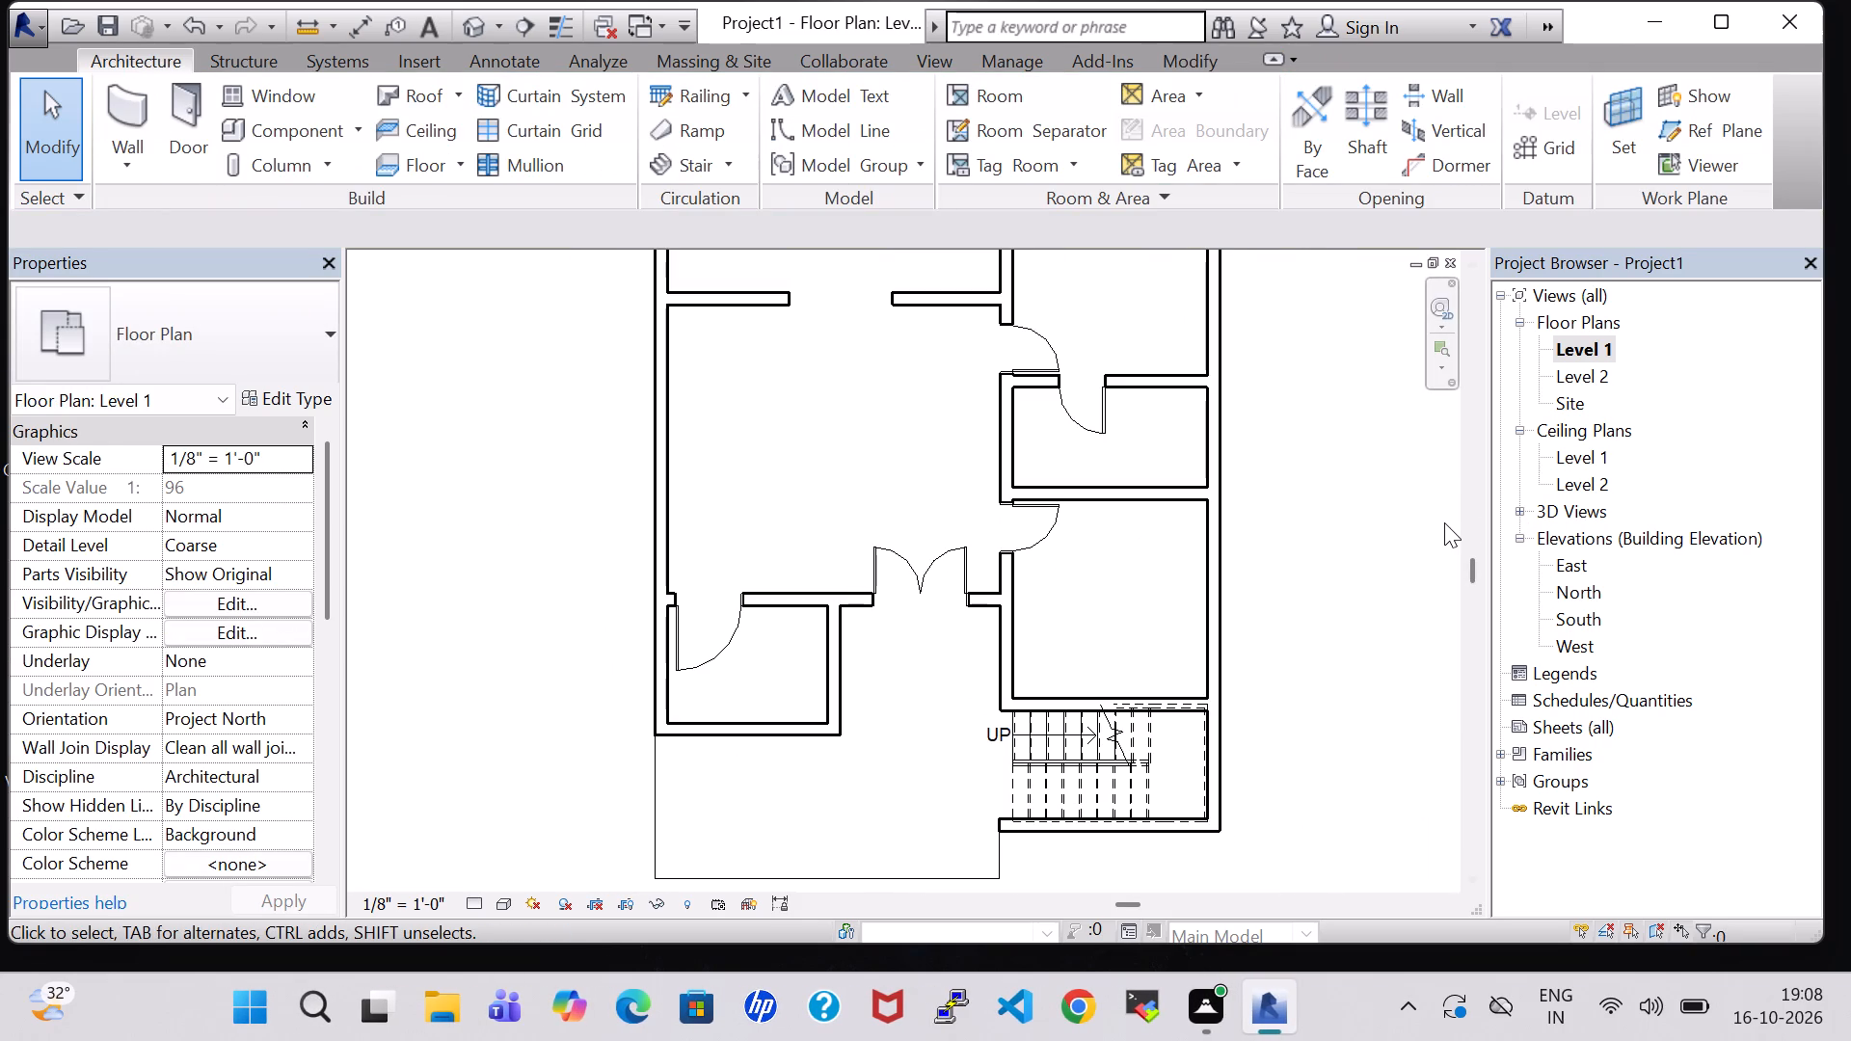
scroll(1266, 468, down, 2)
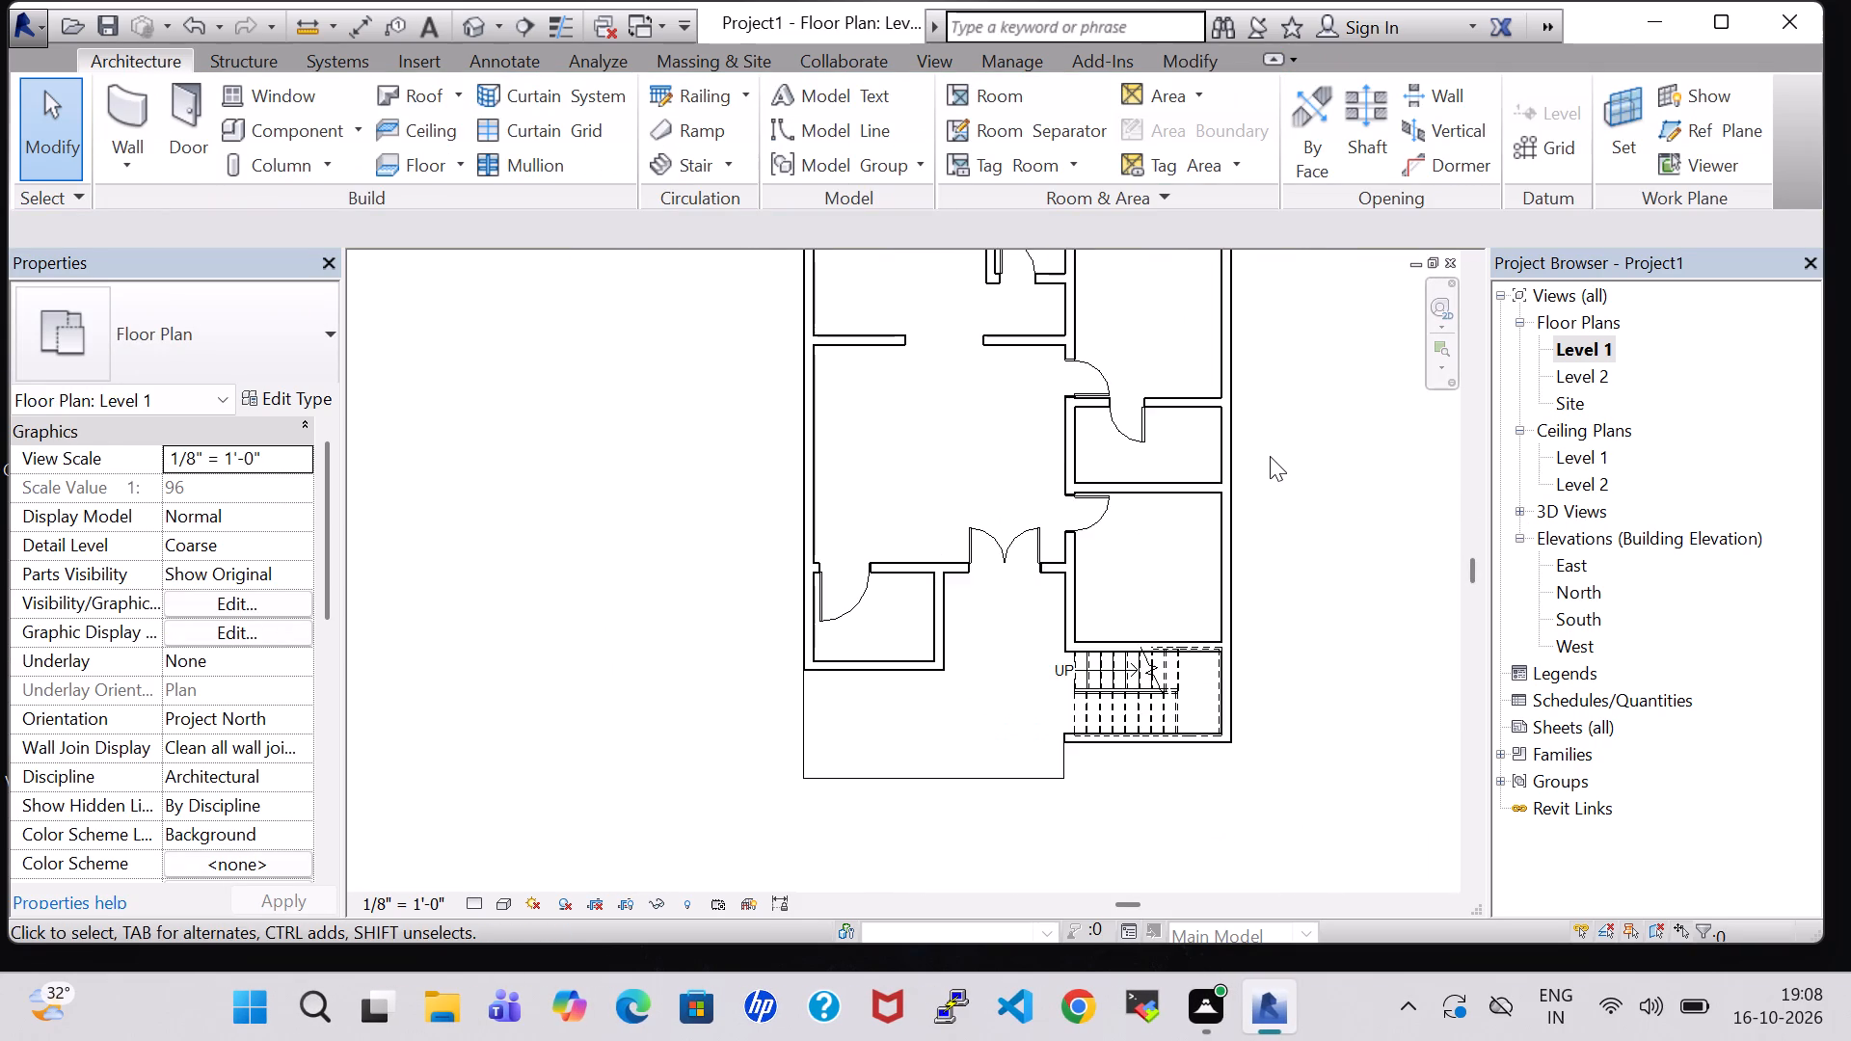
middle_drag(1270, 456, 1210, 505)
scroll(1215, 511, down, 1)
middle_drag(1243, 456, 1060, 607)
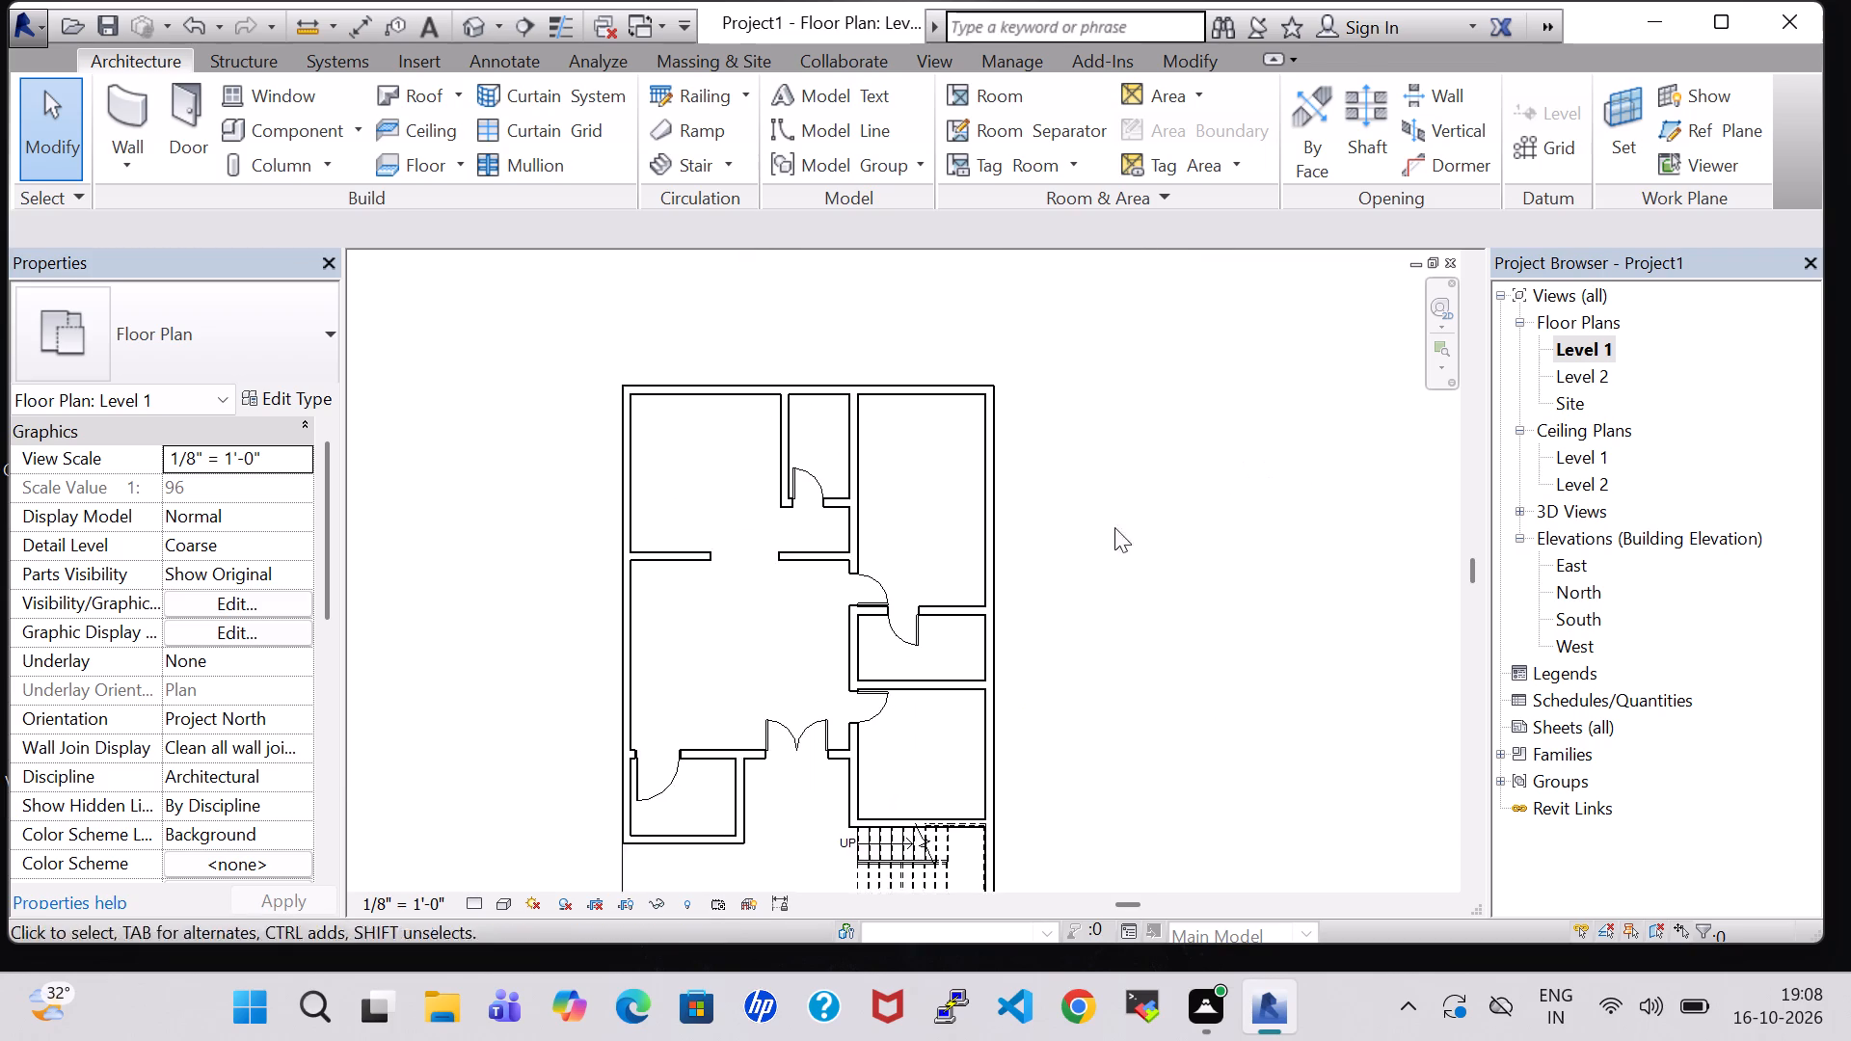
middle_drag(1114, 527, 1130, 487)
middle_drag(1111, 543, 1128, 473)
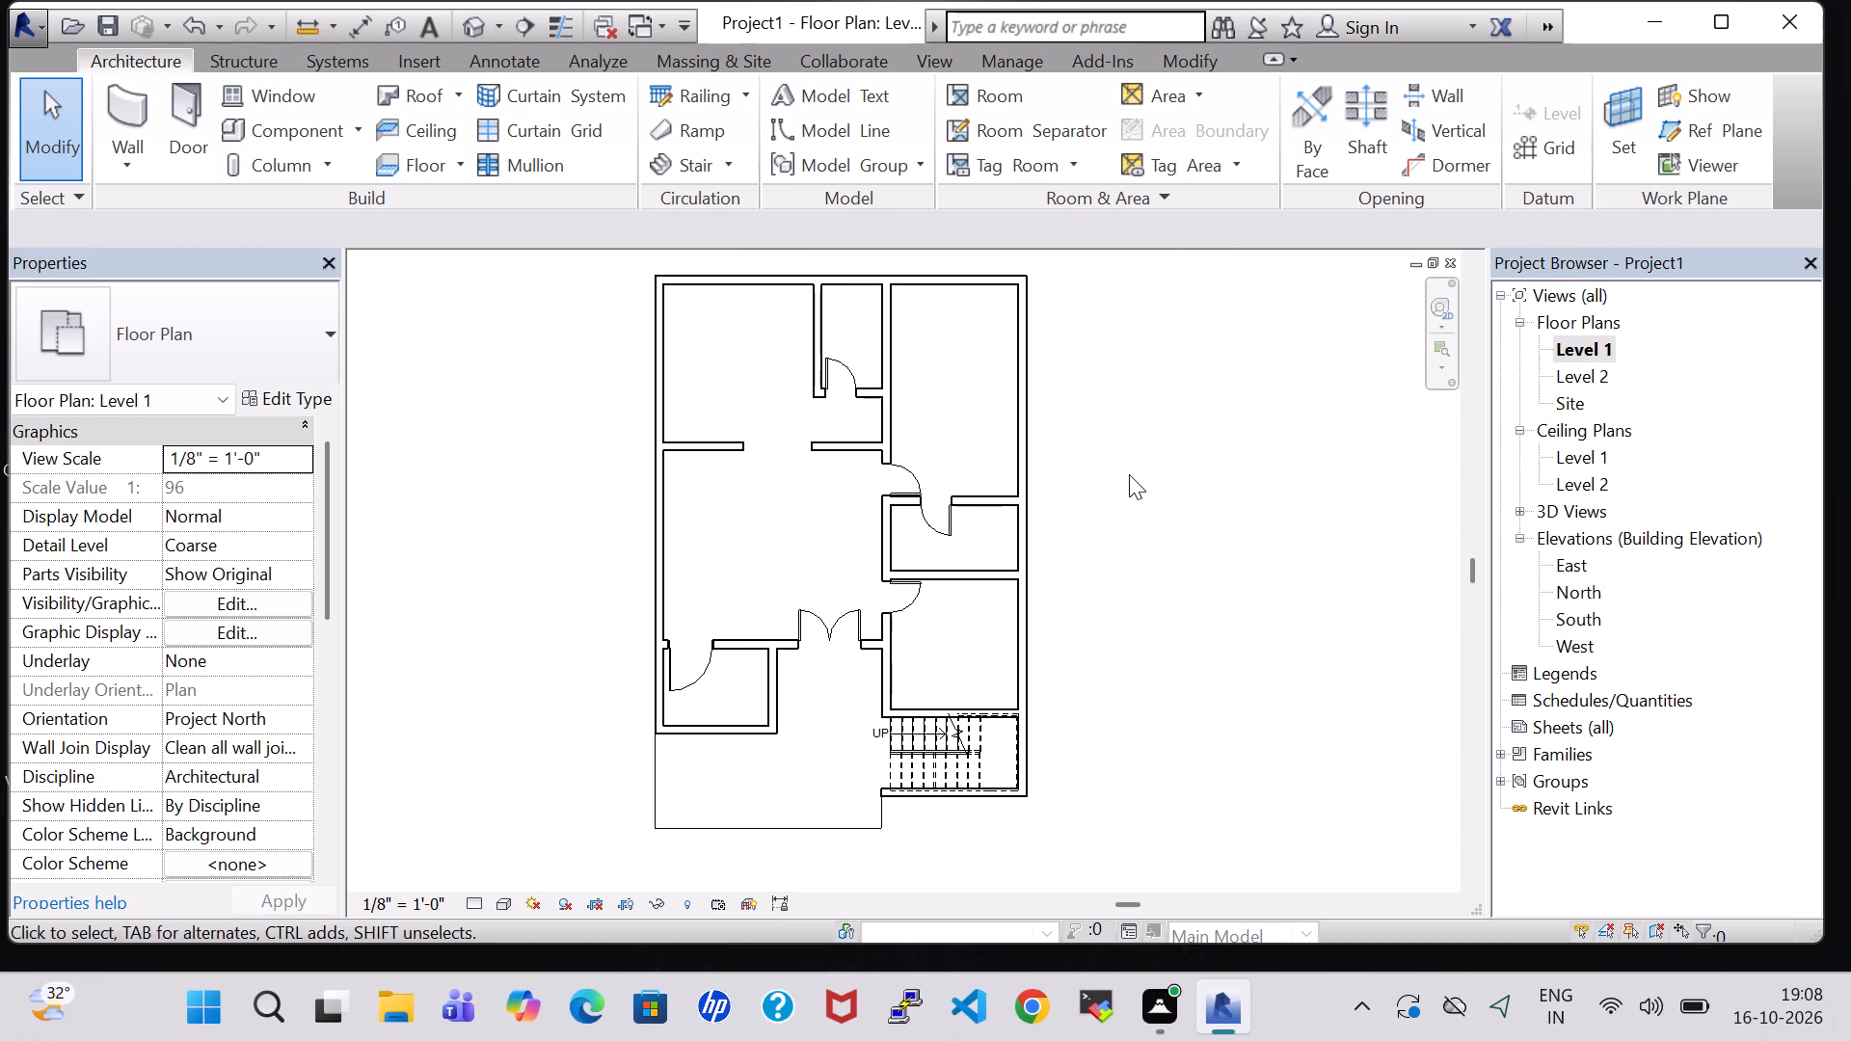
click(912, 467)
key(Up)
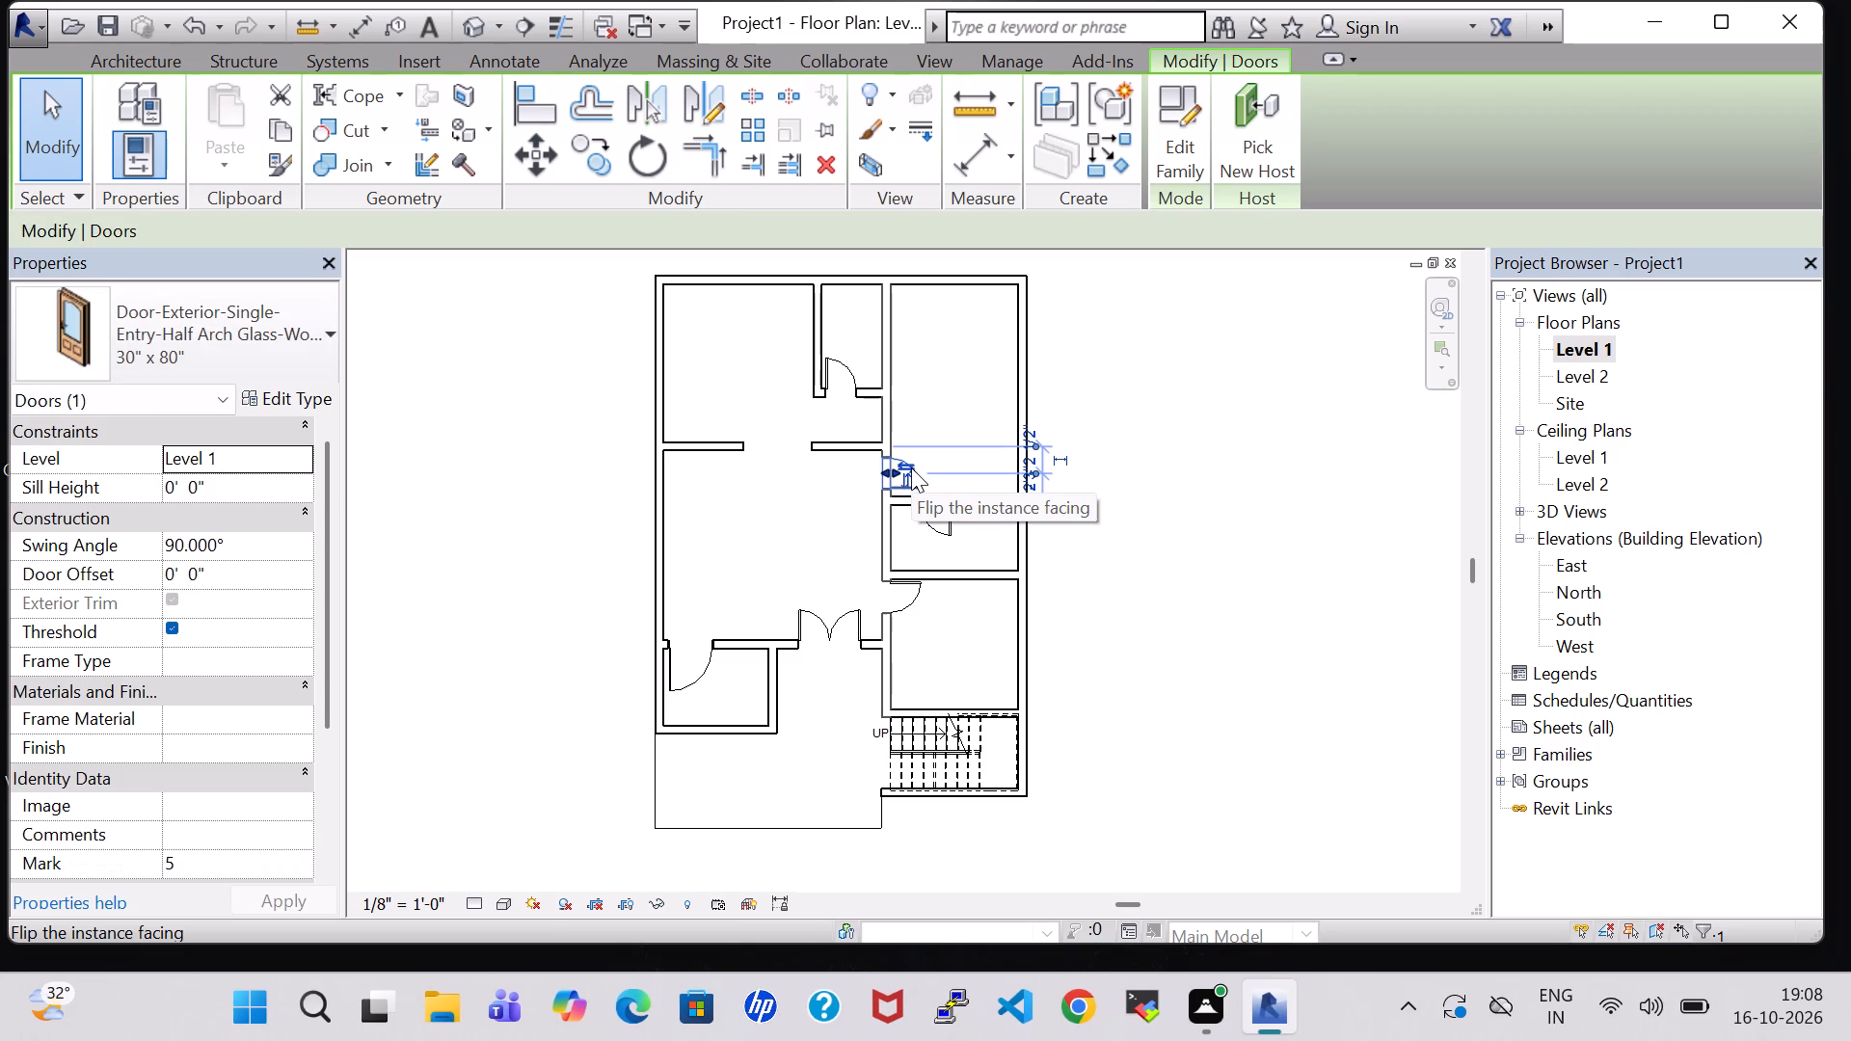
key(Down)
key(Up)
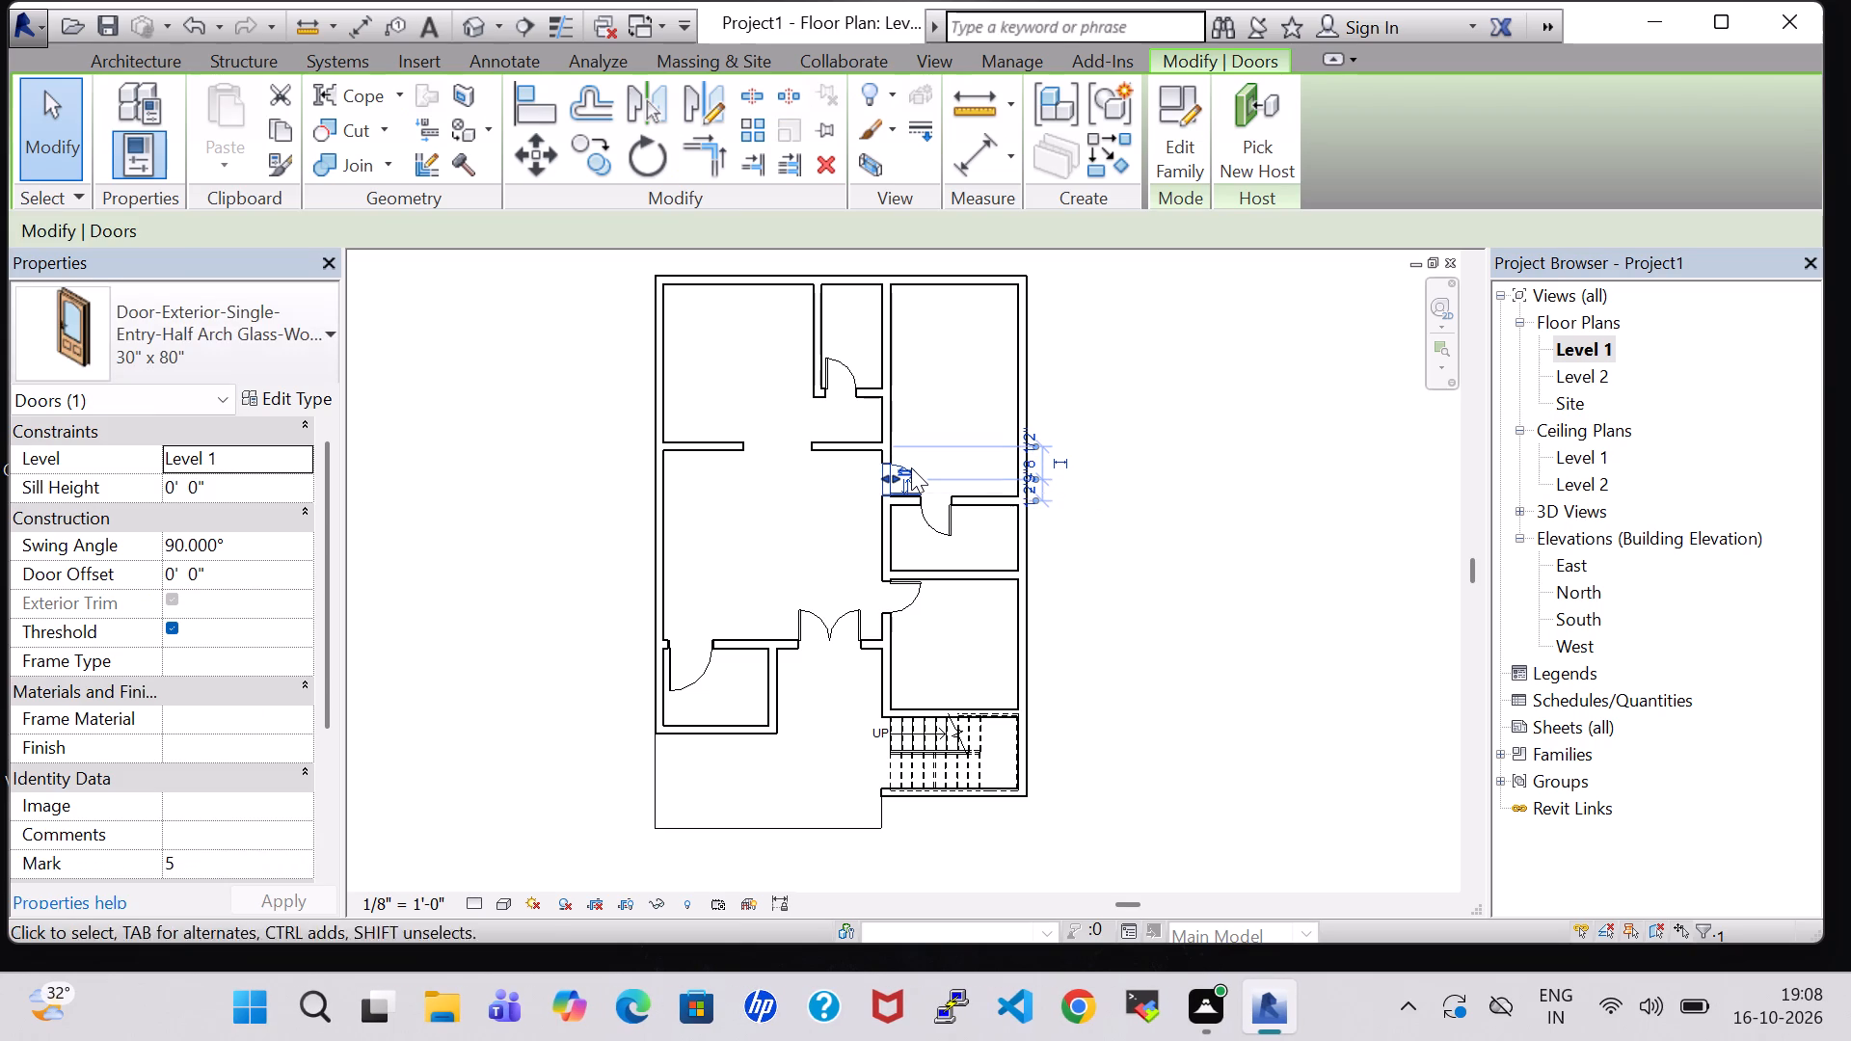
click(1370, 480)
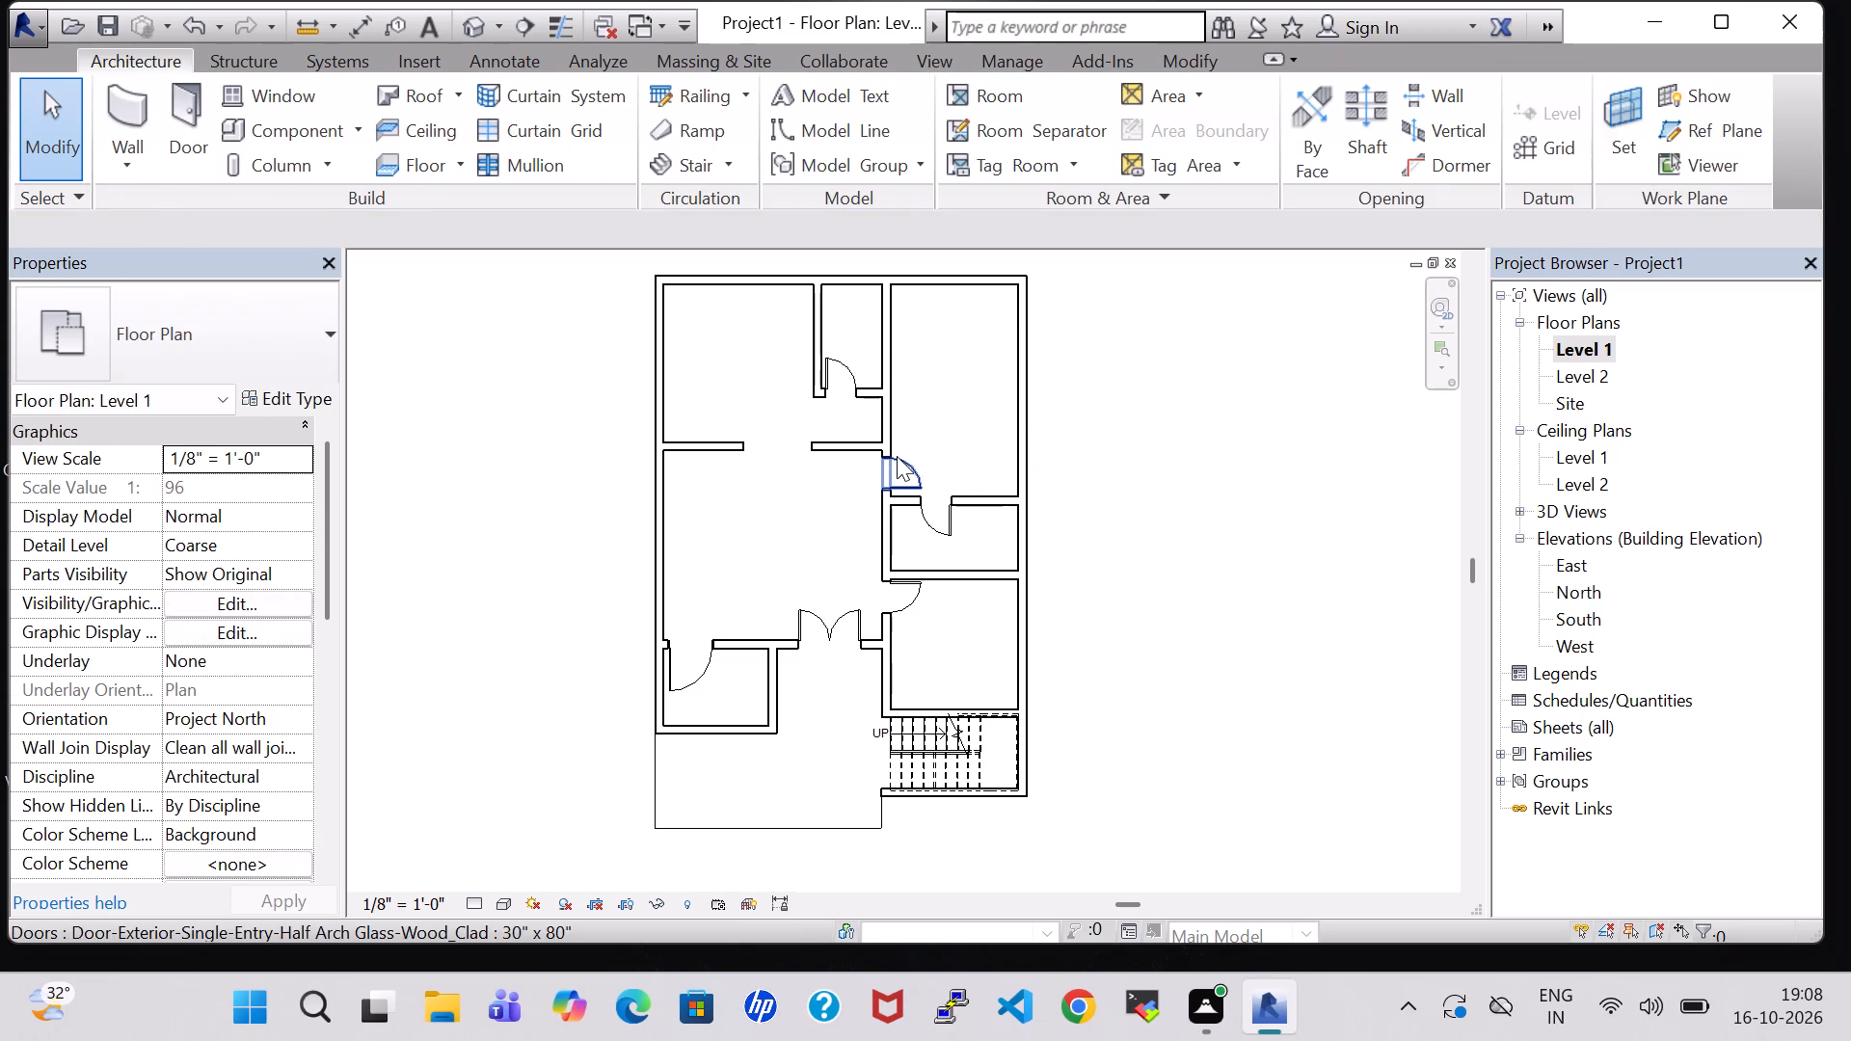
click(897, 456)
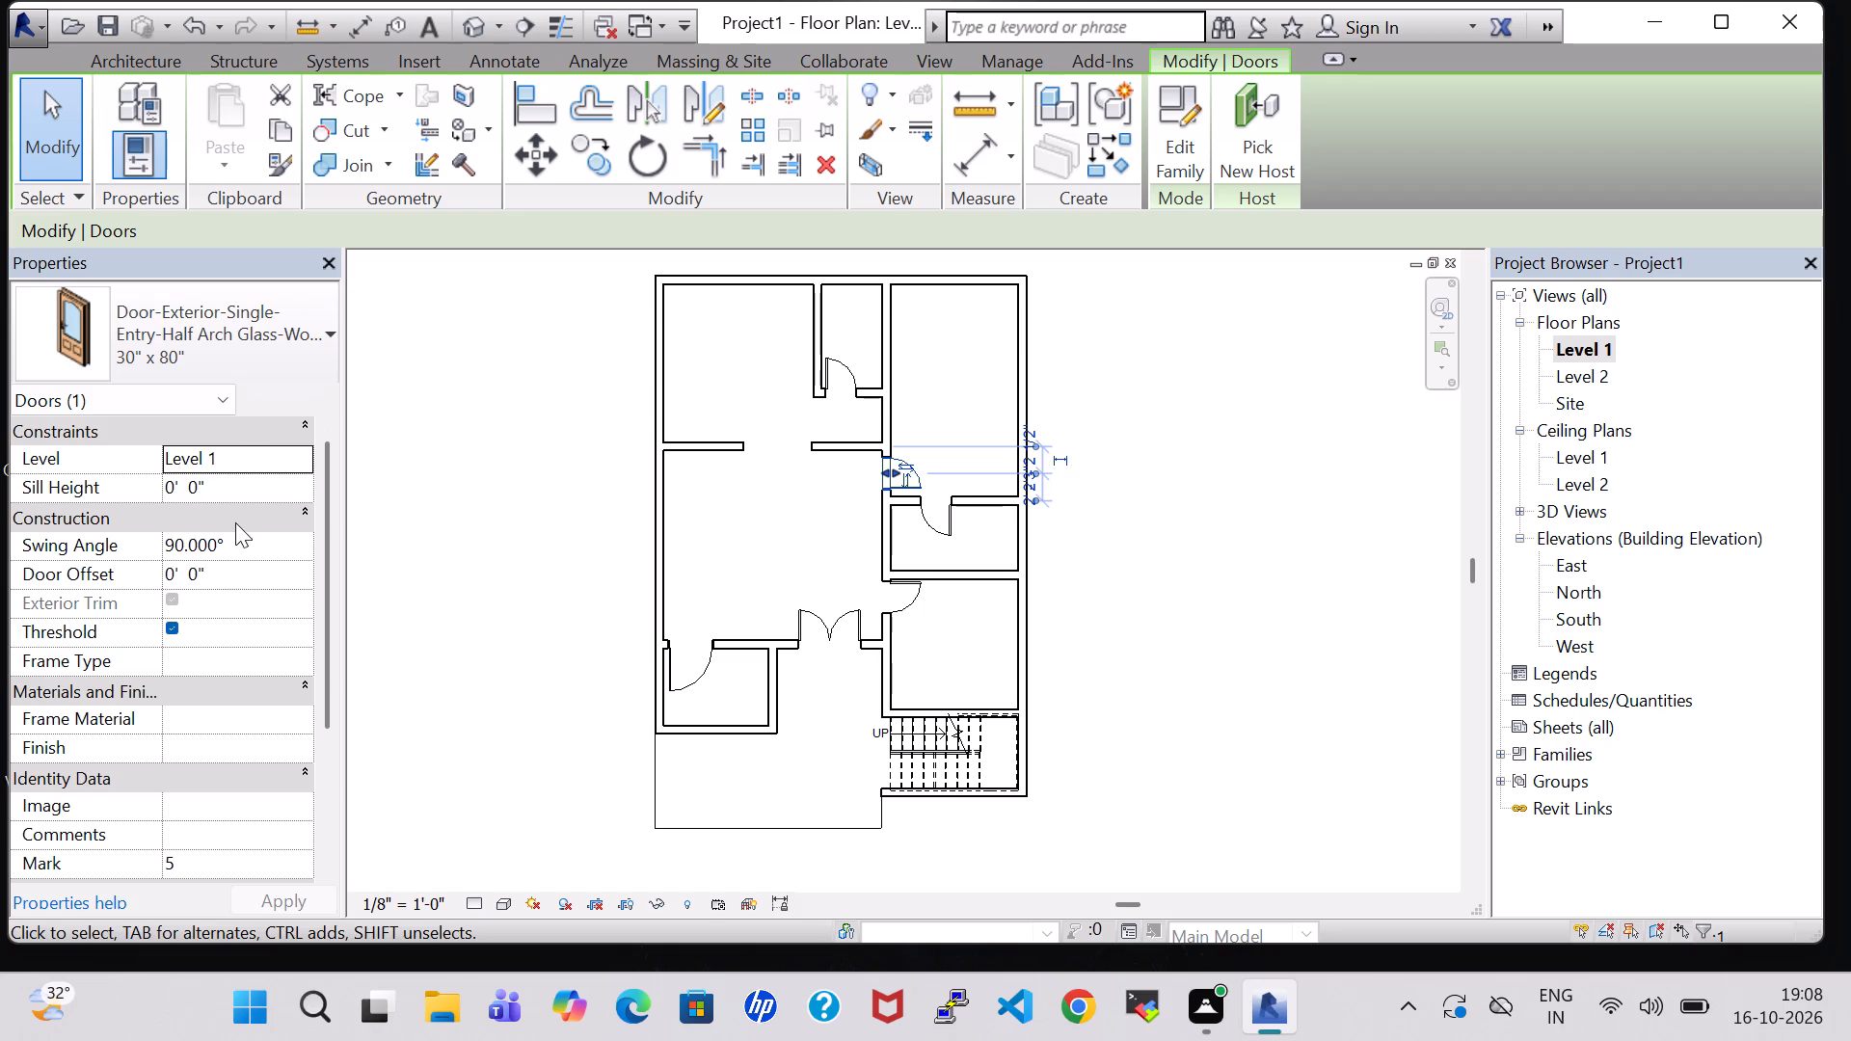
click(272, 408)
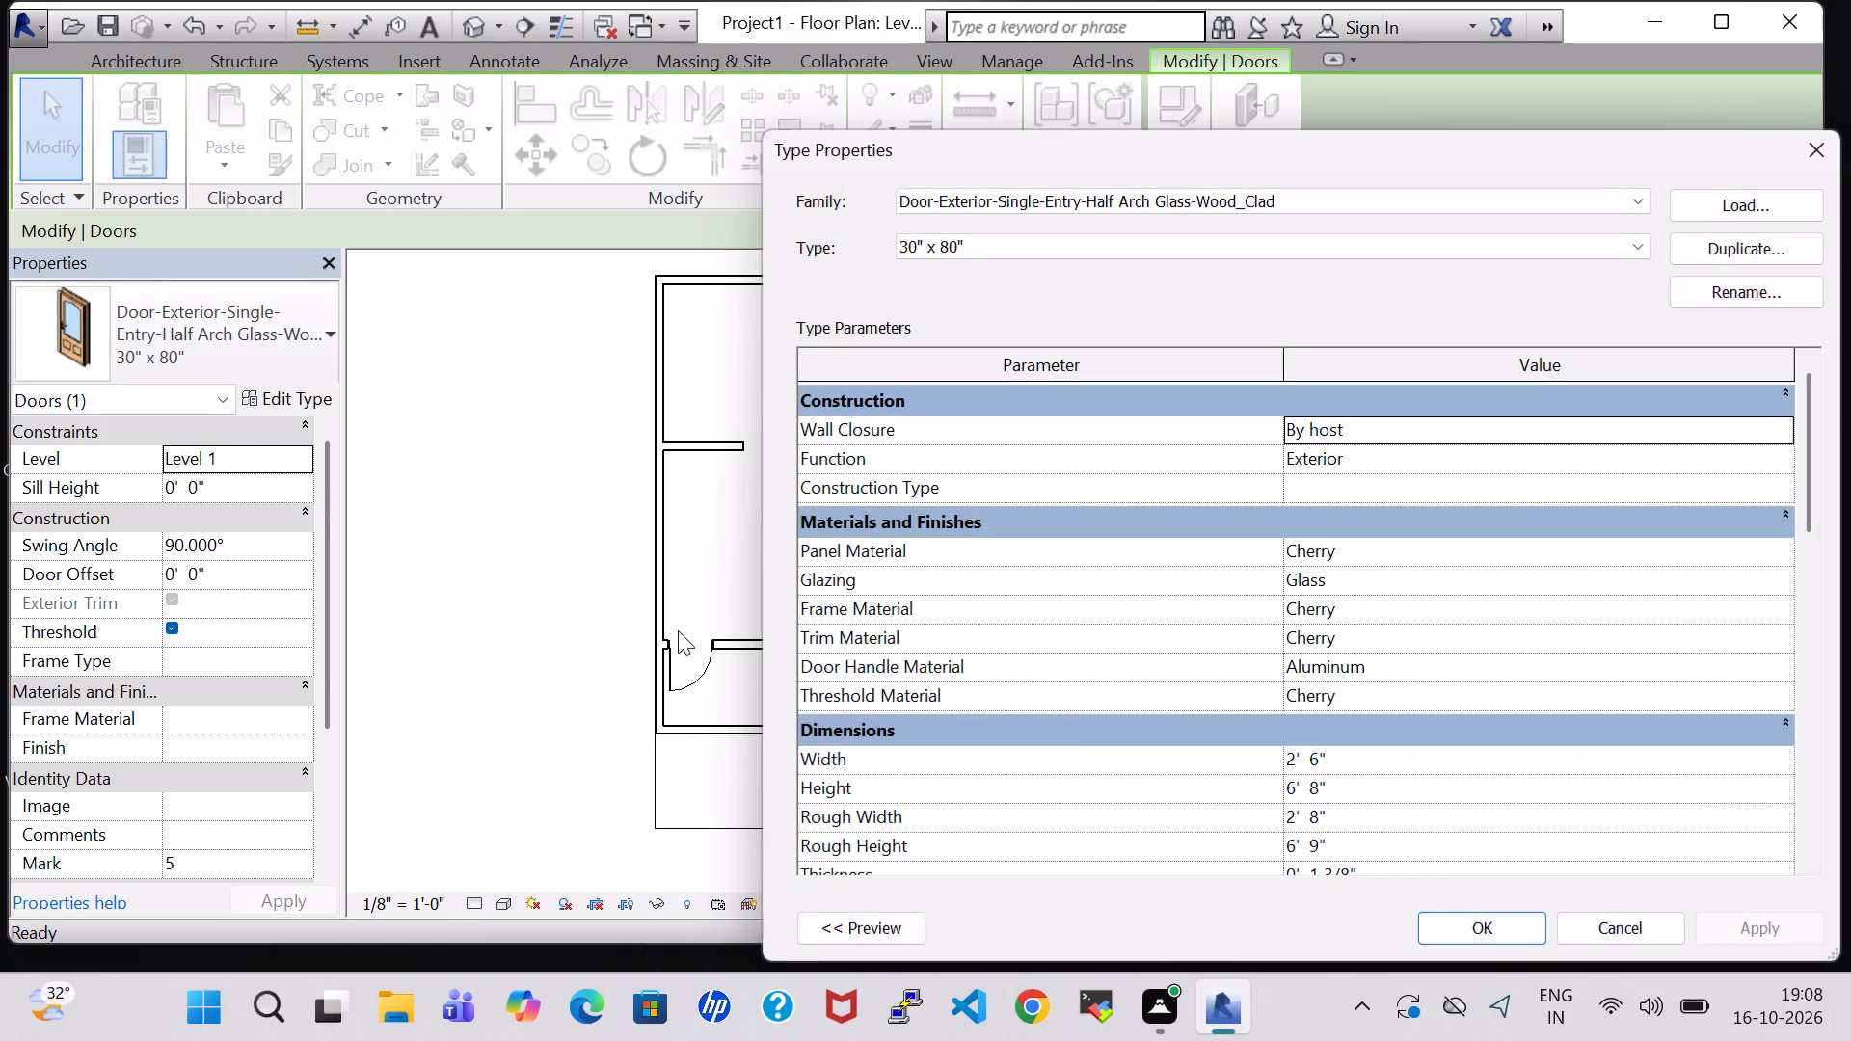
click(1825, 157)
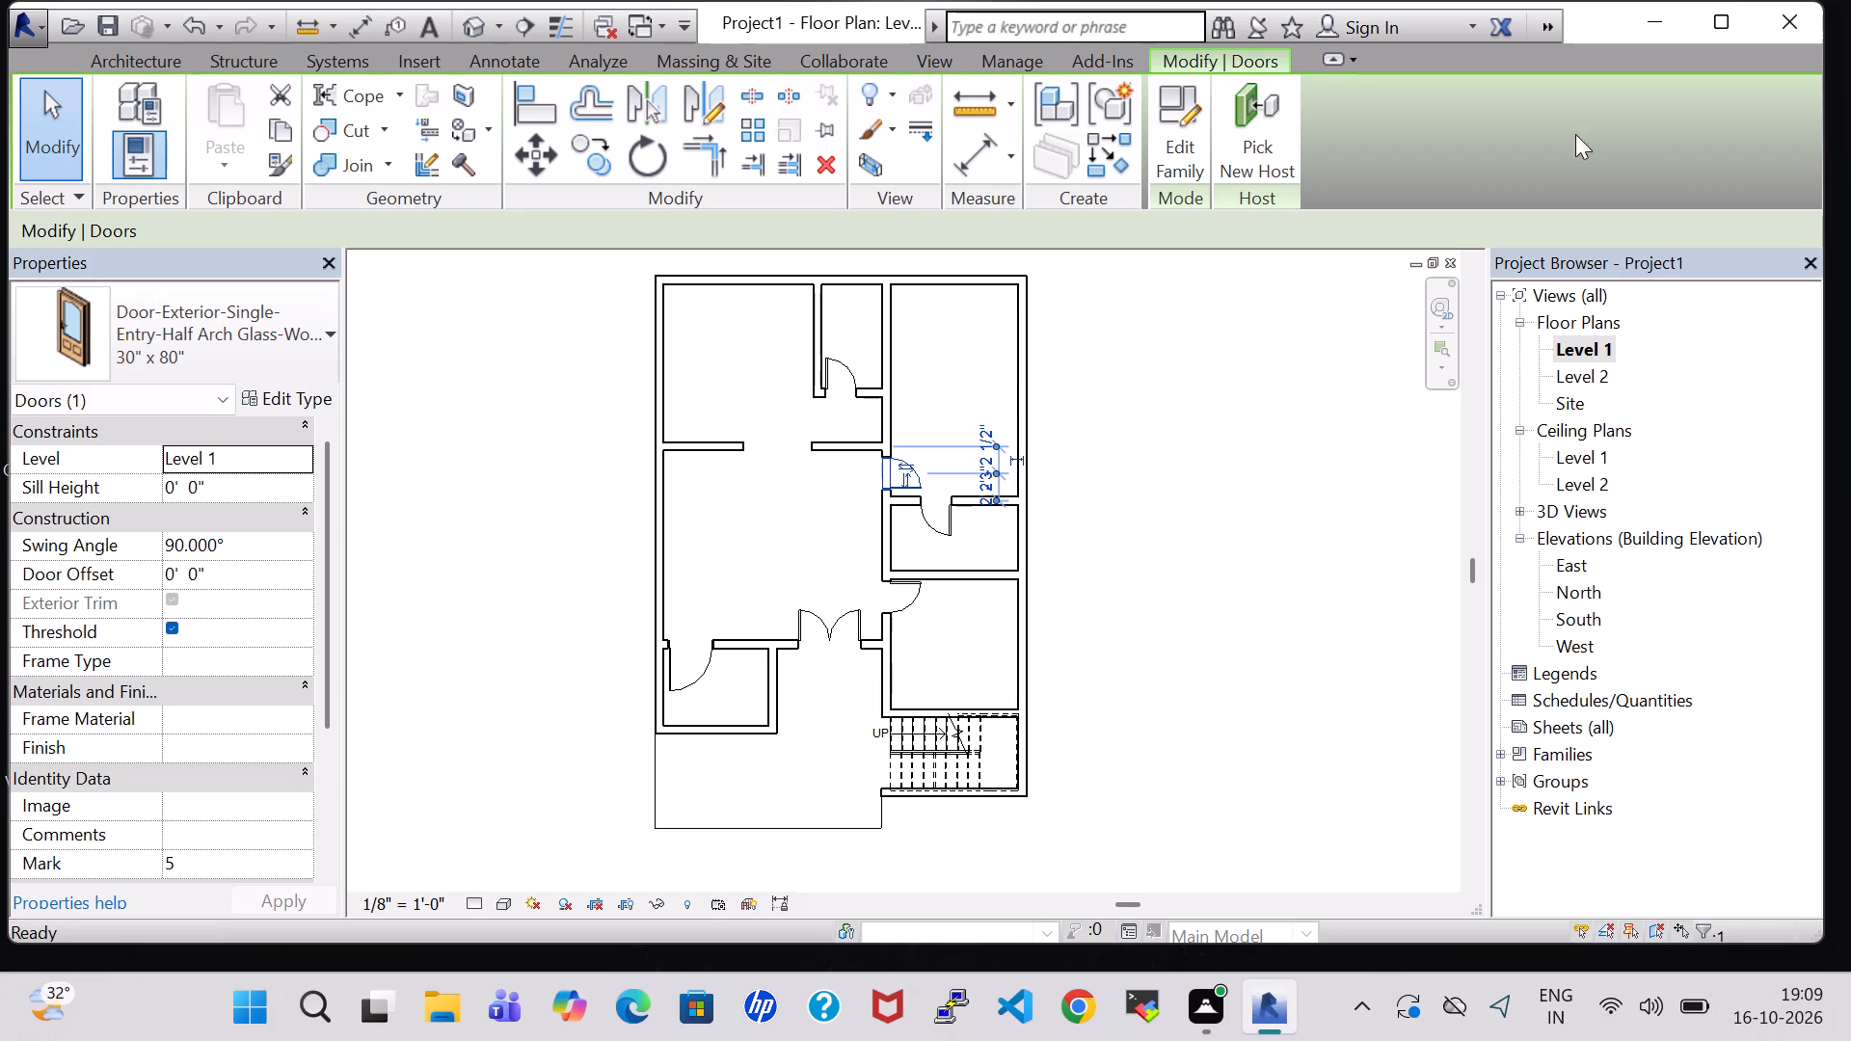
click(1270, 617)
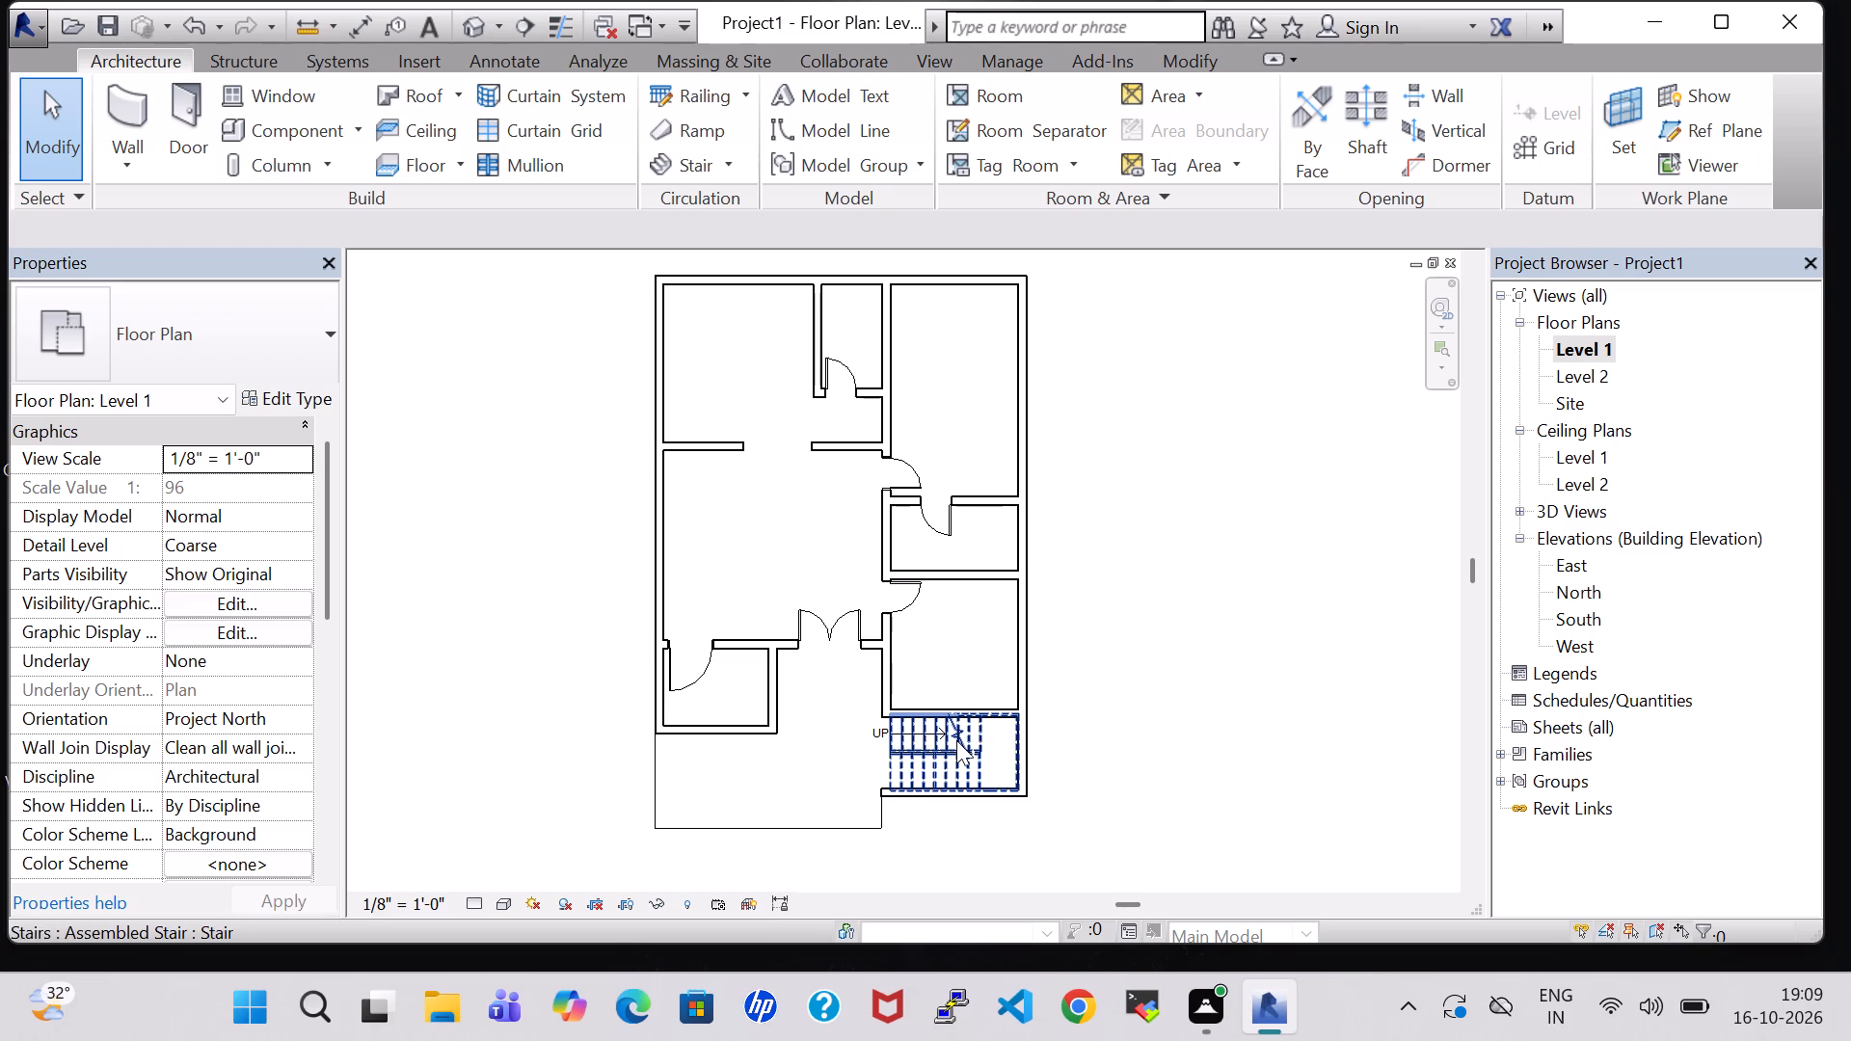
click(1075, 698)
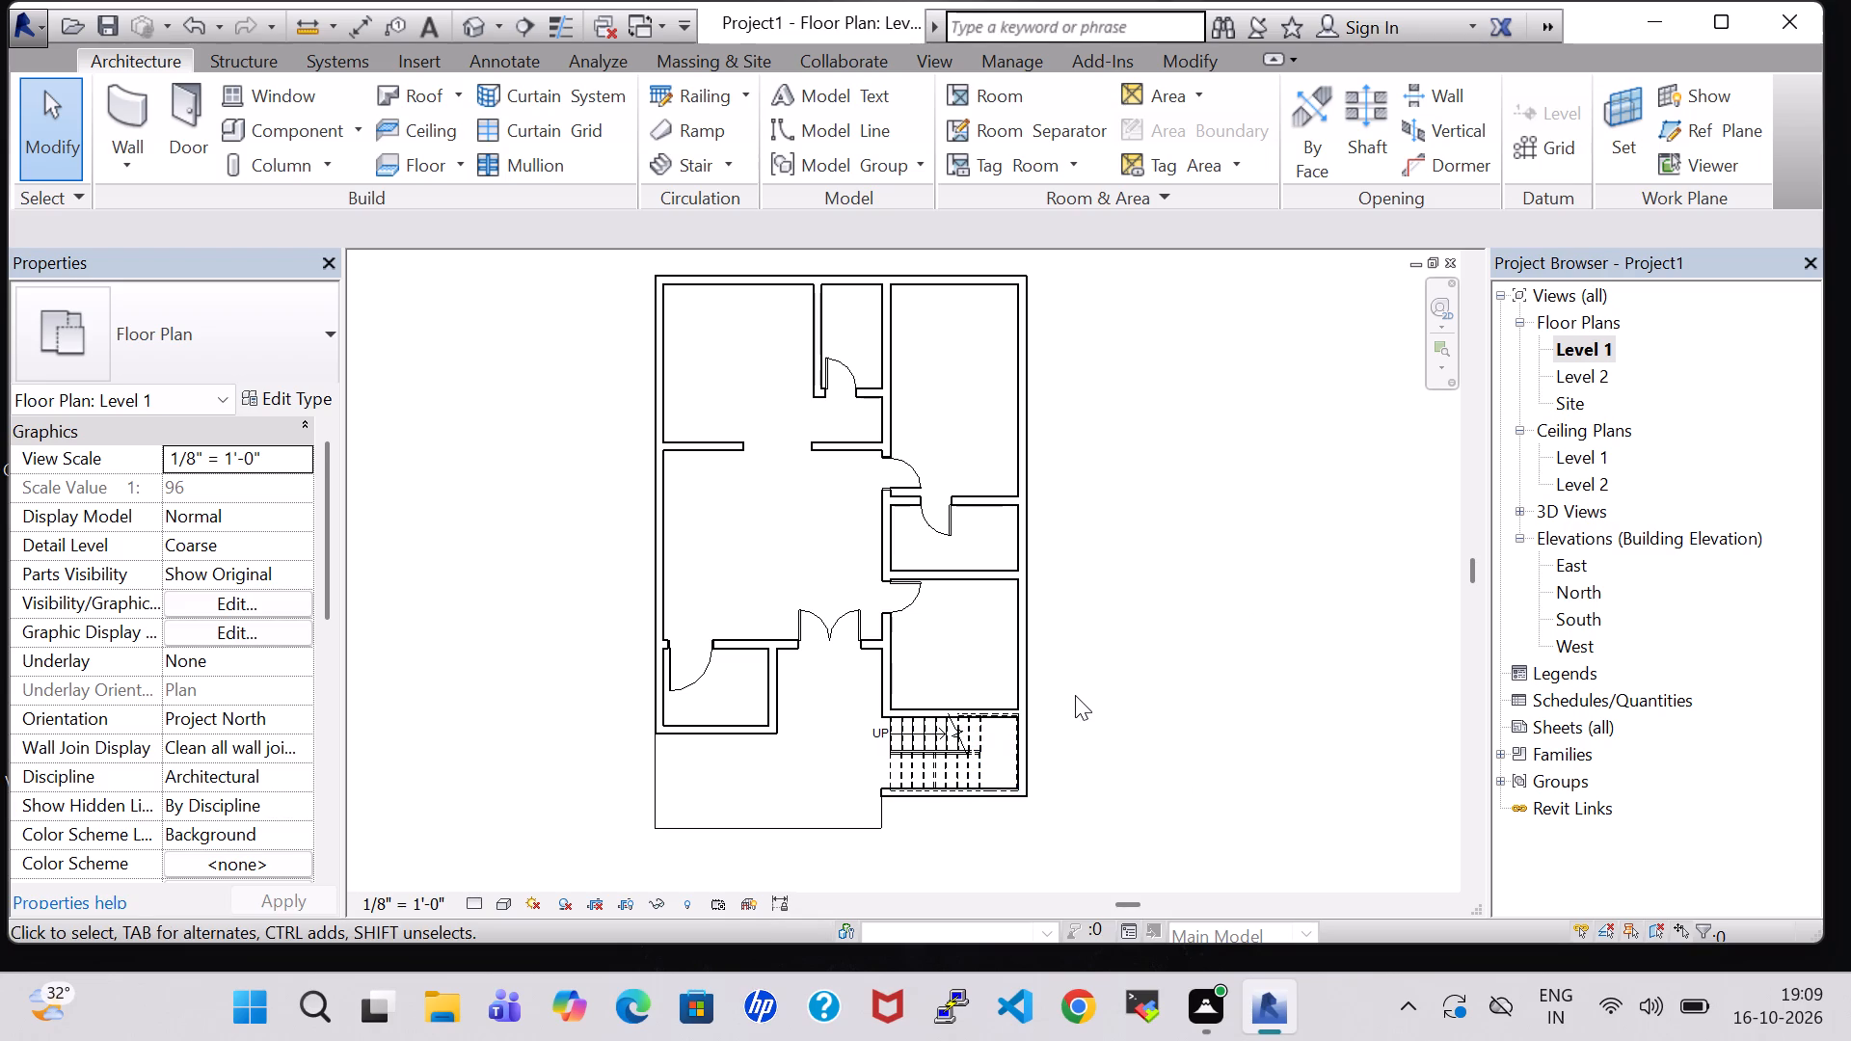
Inspect the walls, doors and stair in the 3D view from the west and south sides.
click(475, 22)
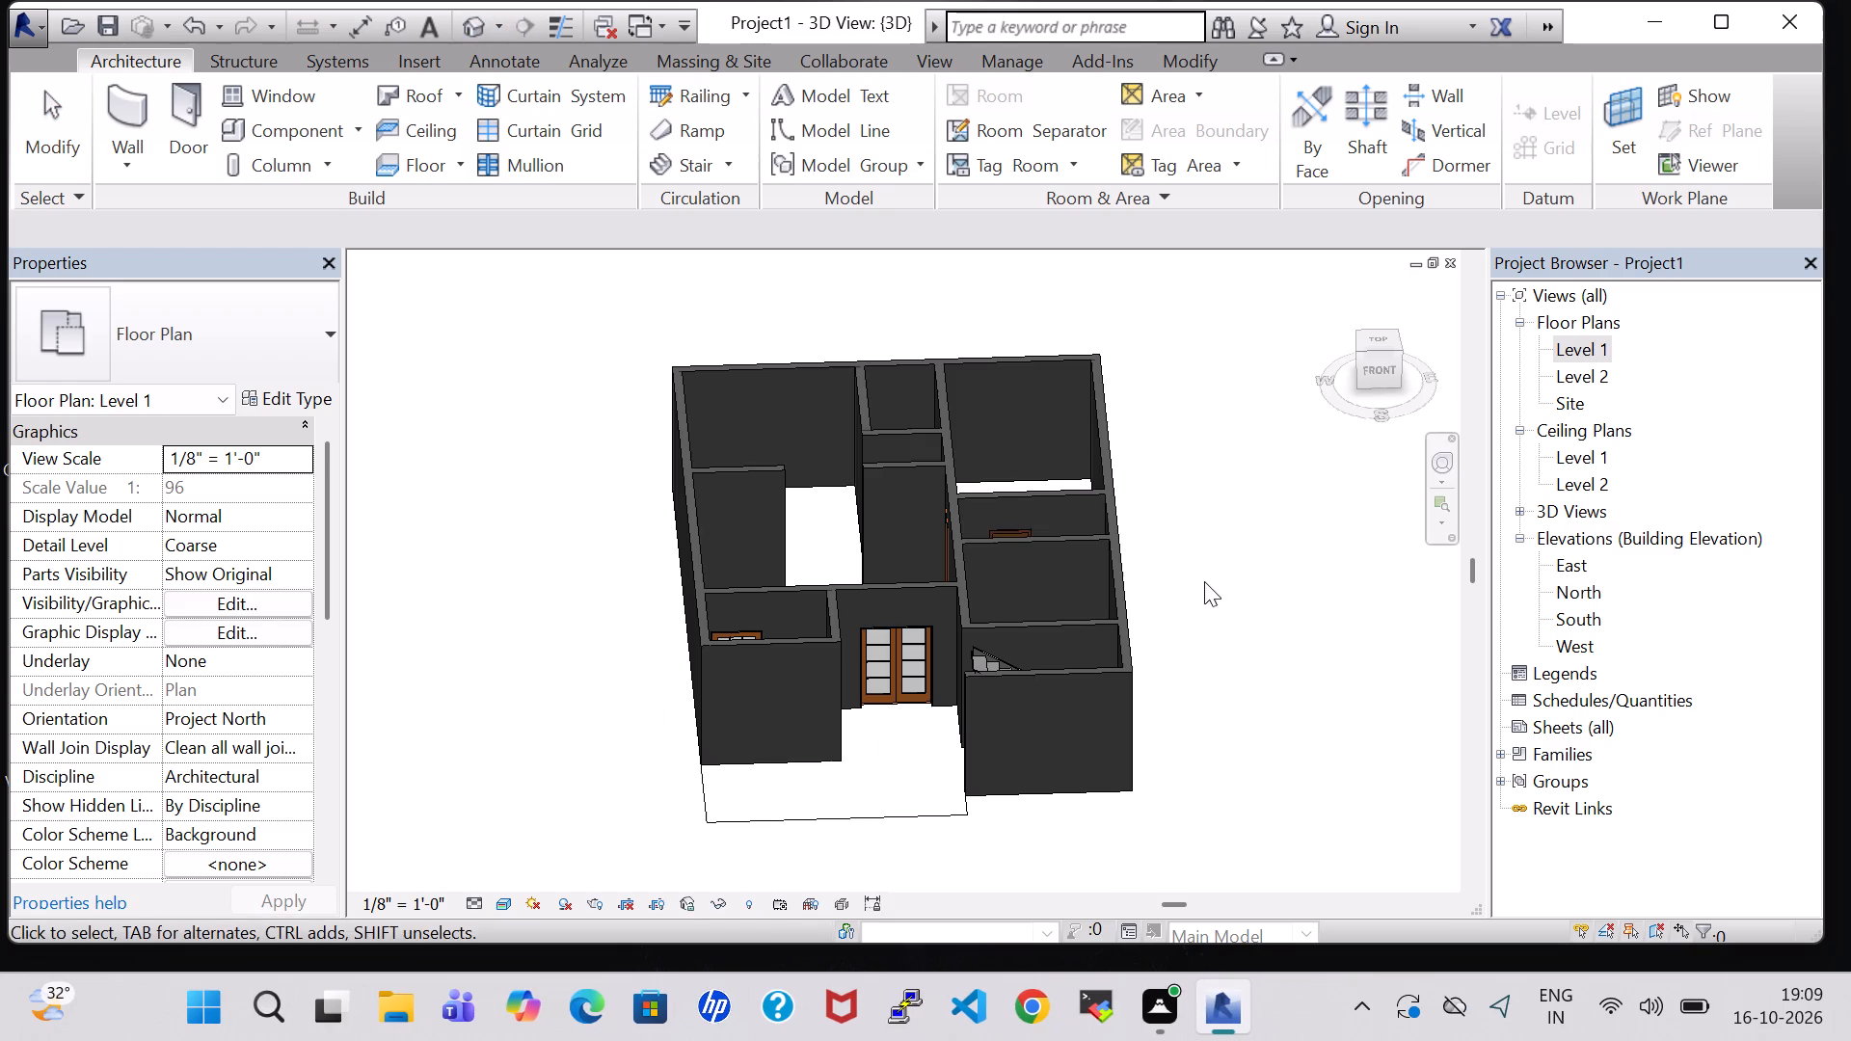
middle_drag(1154, 629, 1377, 694)
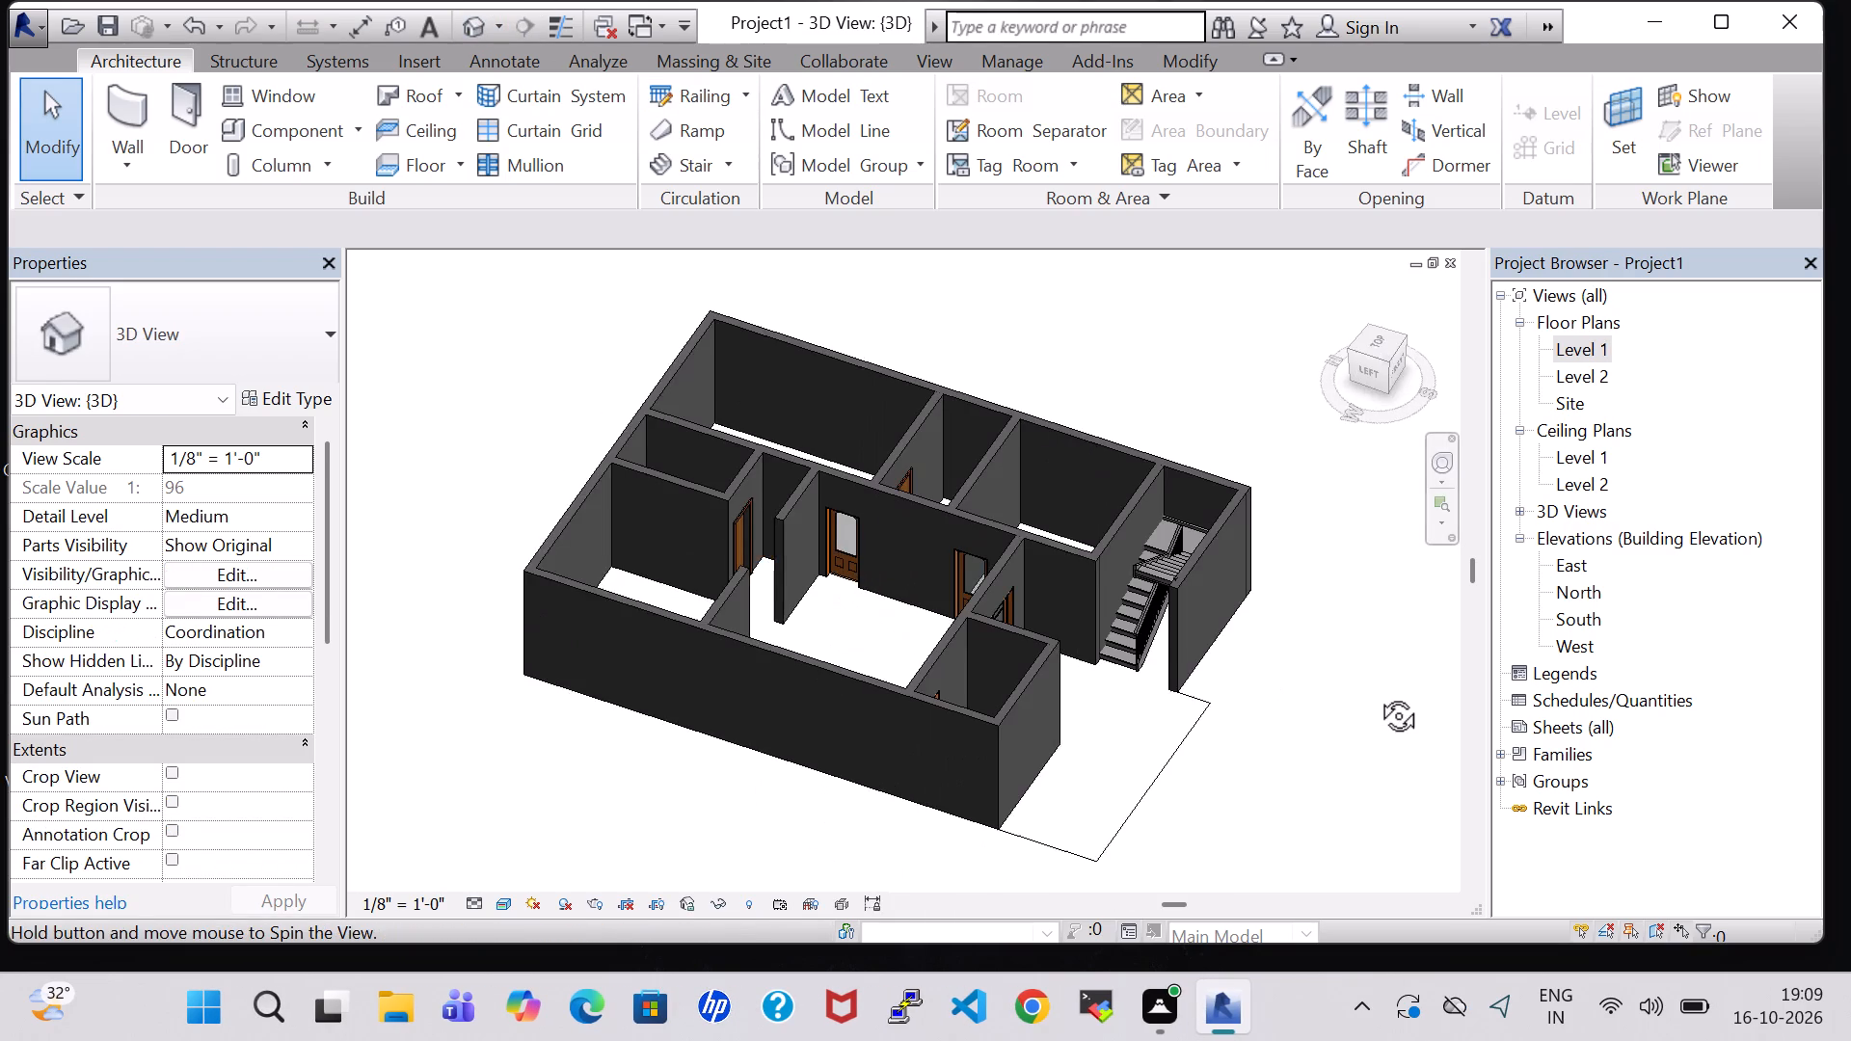
middle_drag(1377, 694, 1384, 698)
shift+middle_drag(1271, 654, 1312, 687)
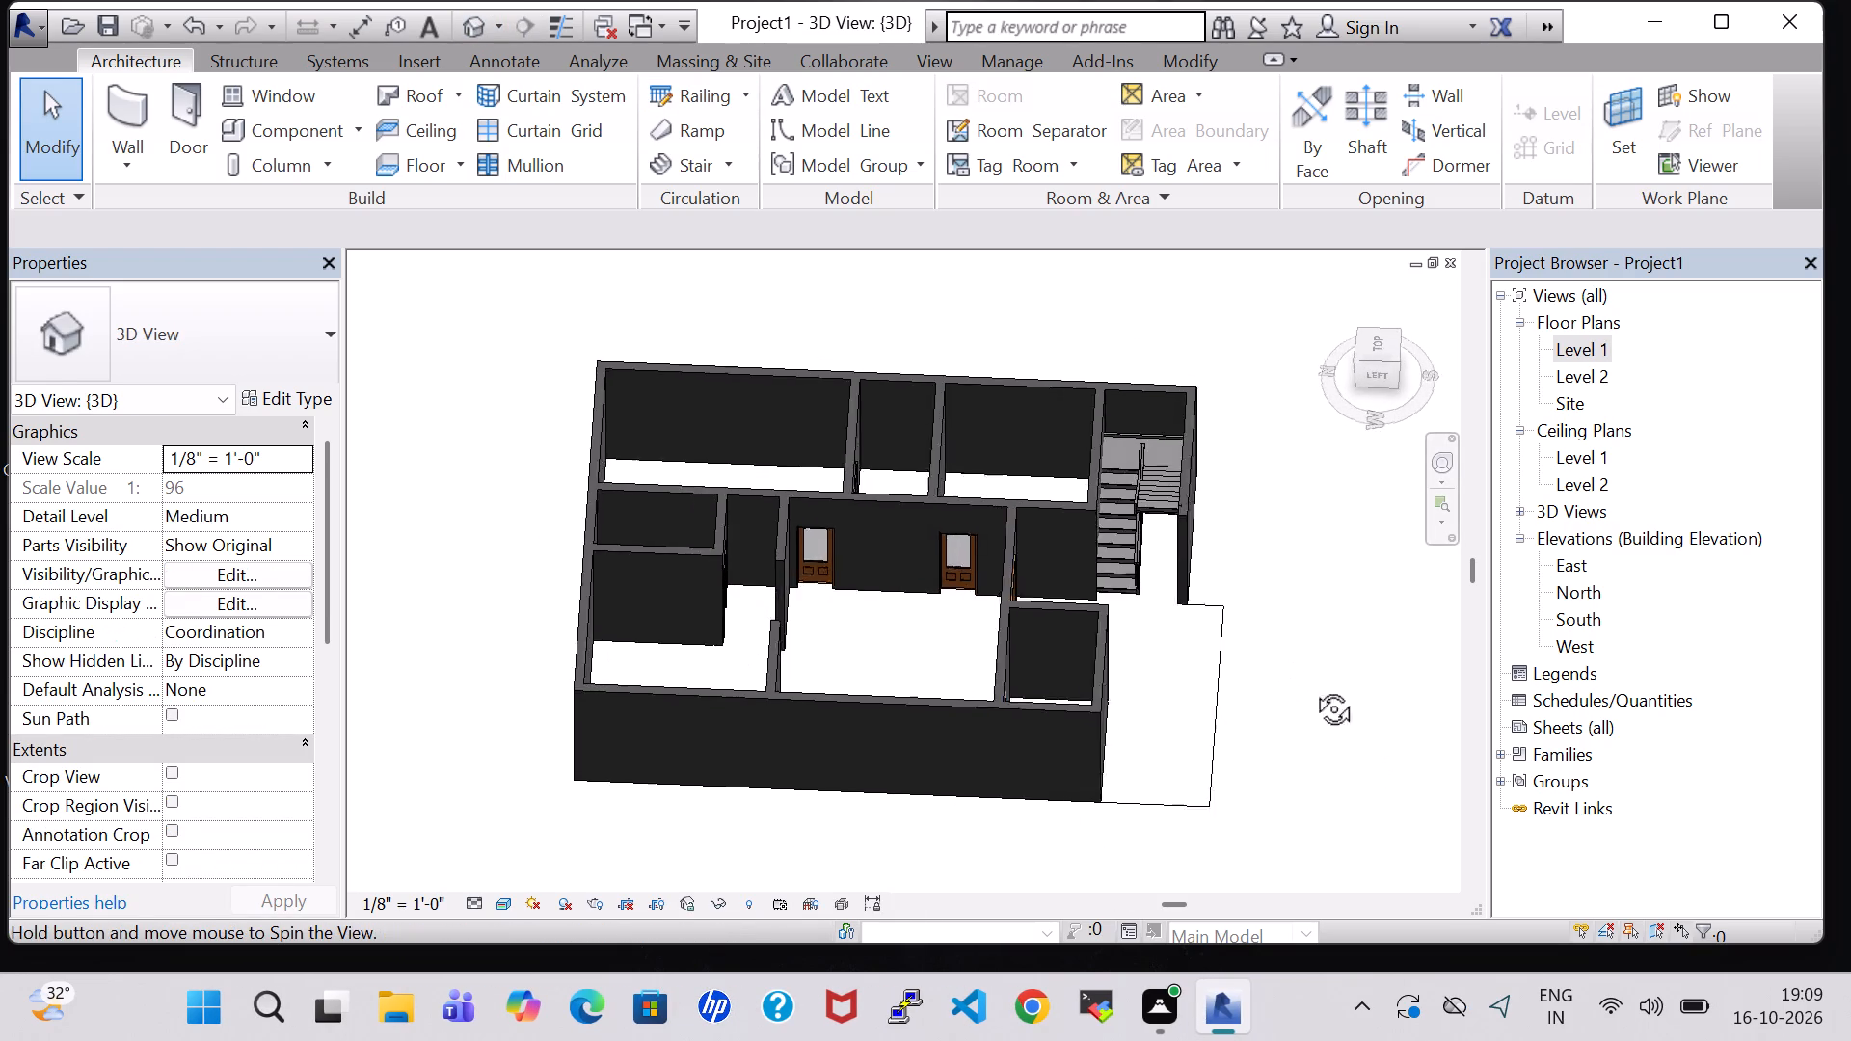
shift+middle_drag(1312, 687, 1273, 674)
middle_drag(1278, 700, 1044, 614)
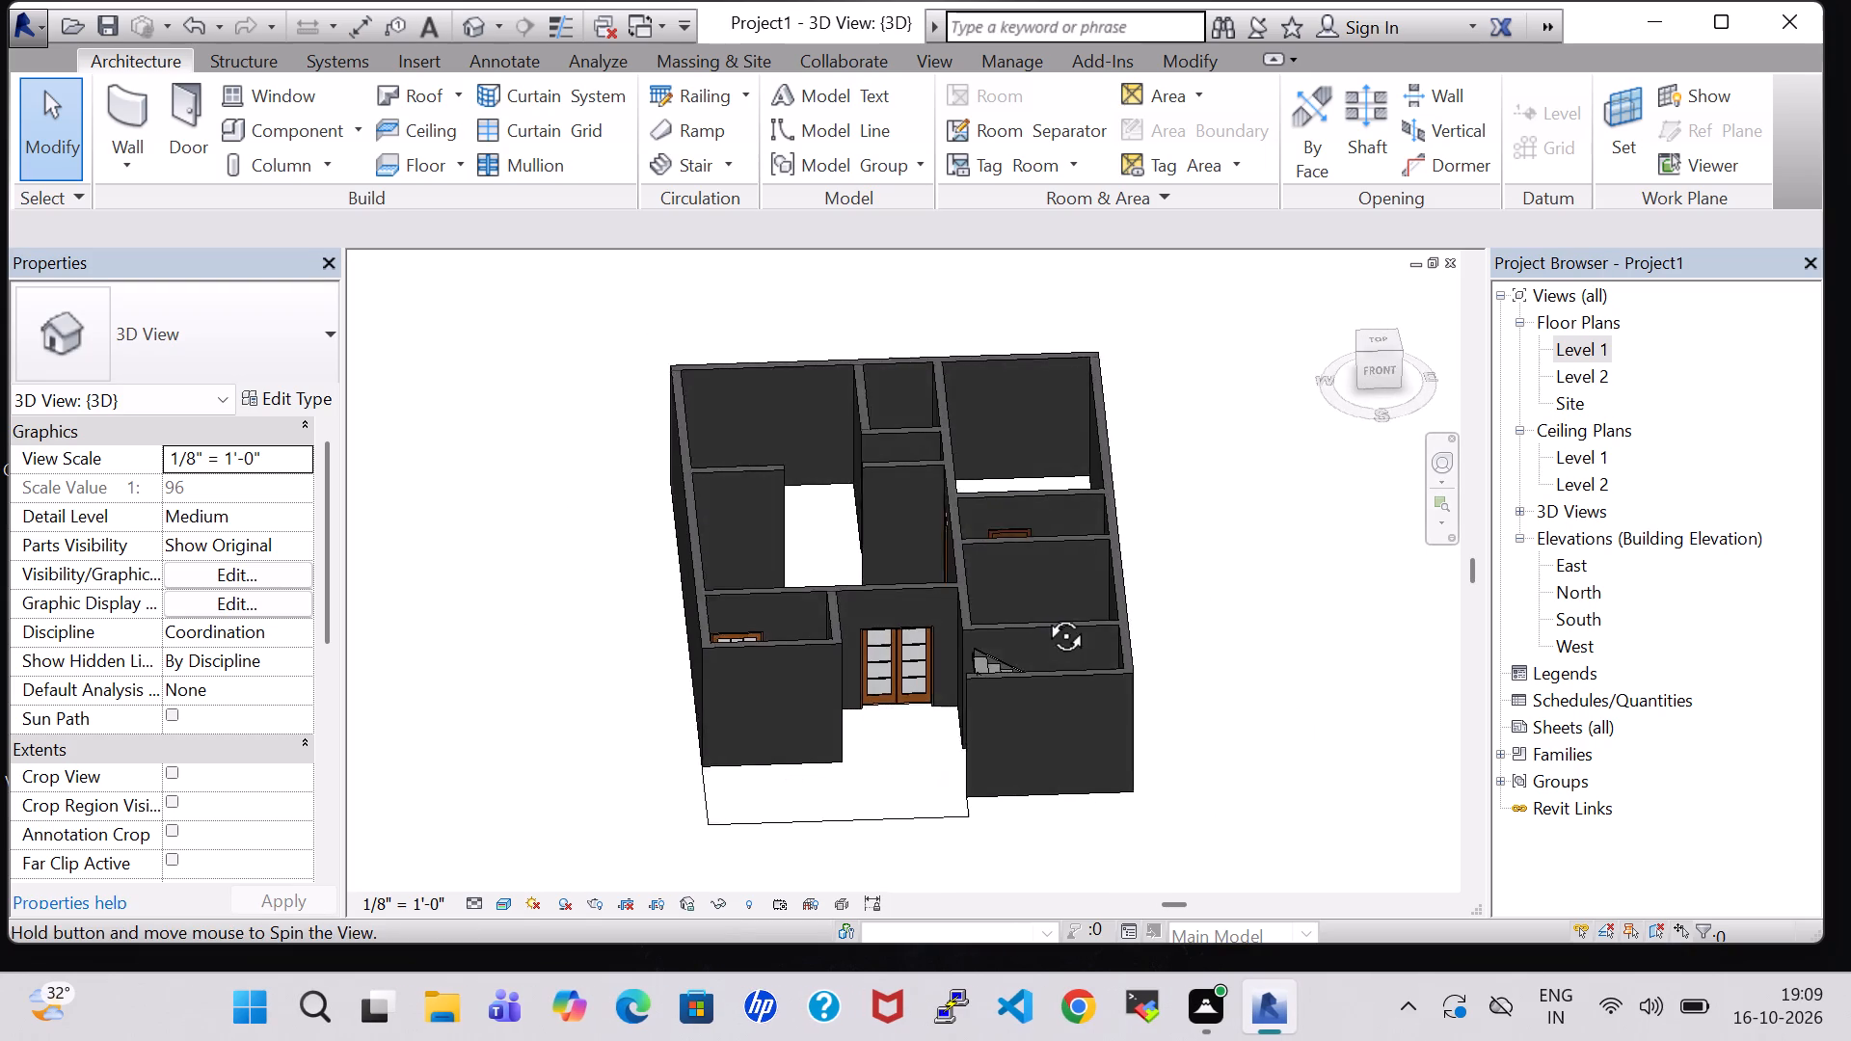
middle_drag(1044, 614, 1049, 542)
Start a Generic - 12" floor on Level 1 and draw its boundary line along the north wall's outer face.
double_click(1601, 334)
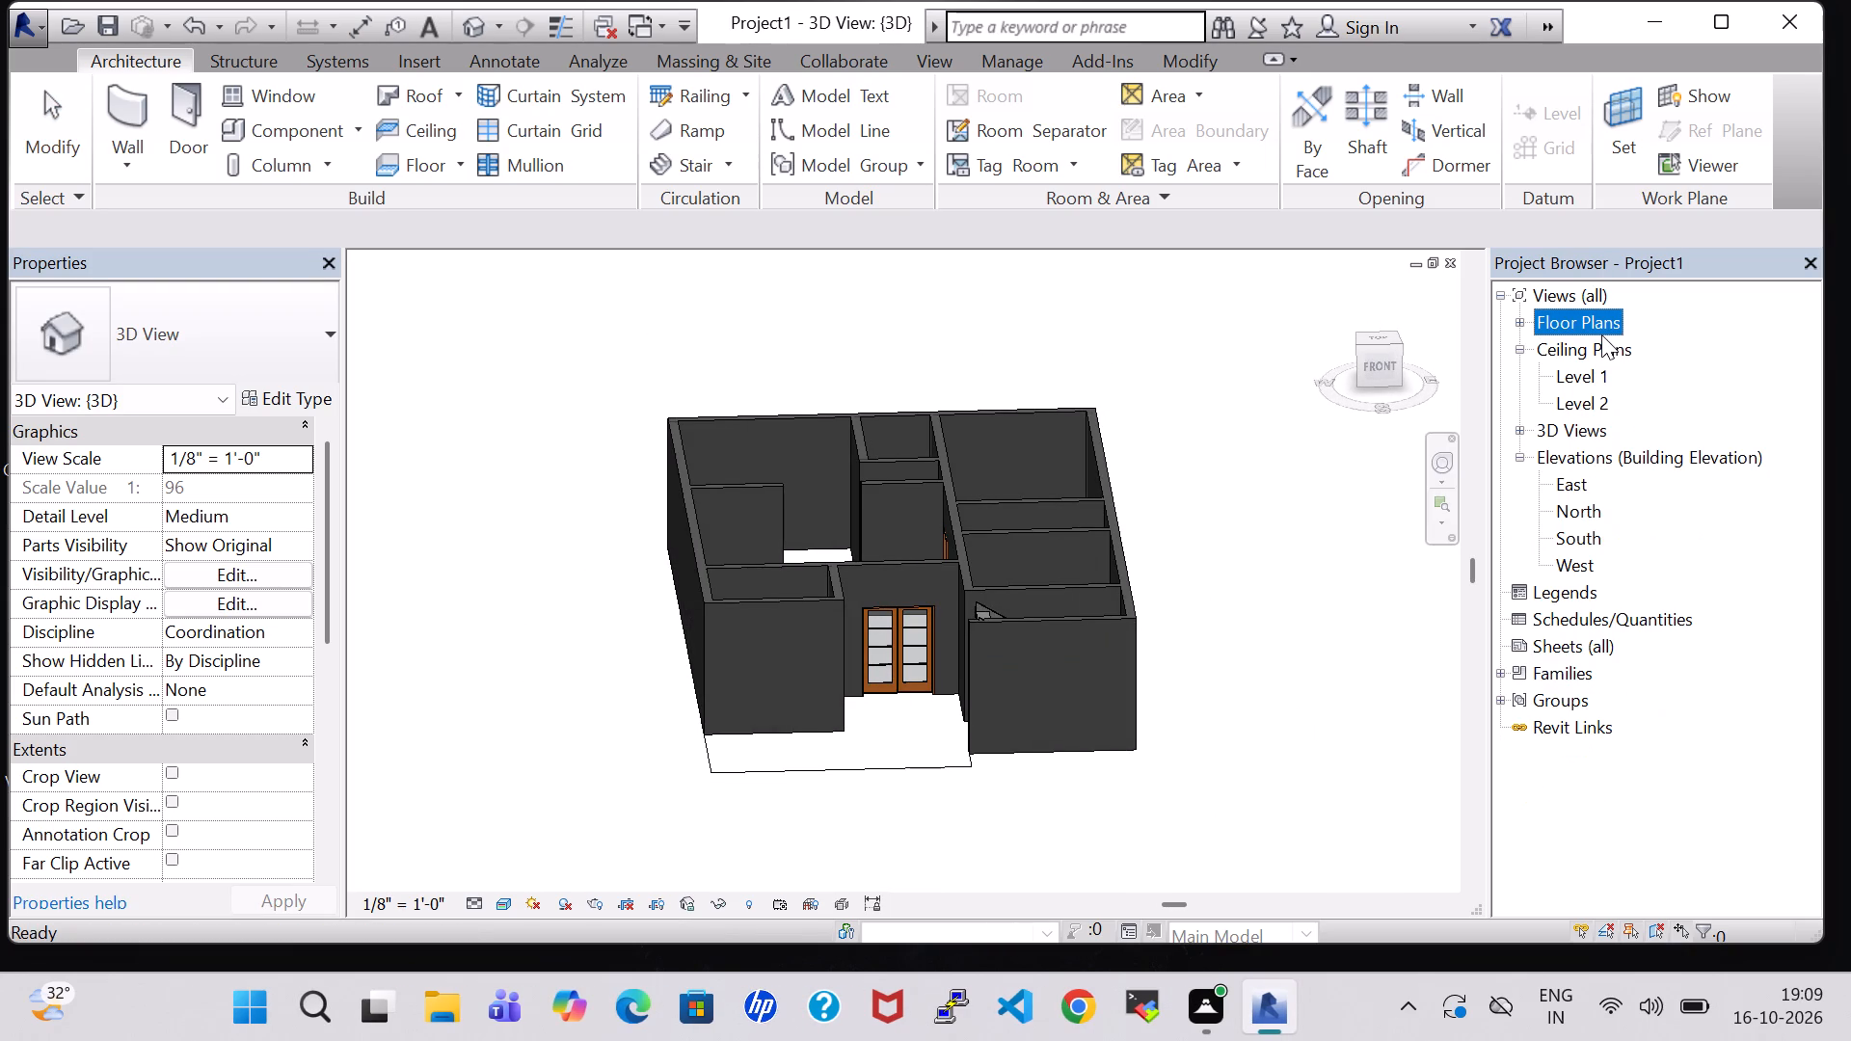
click(1522, 321)
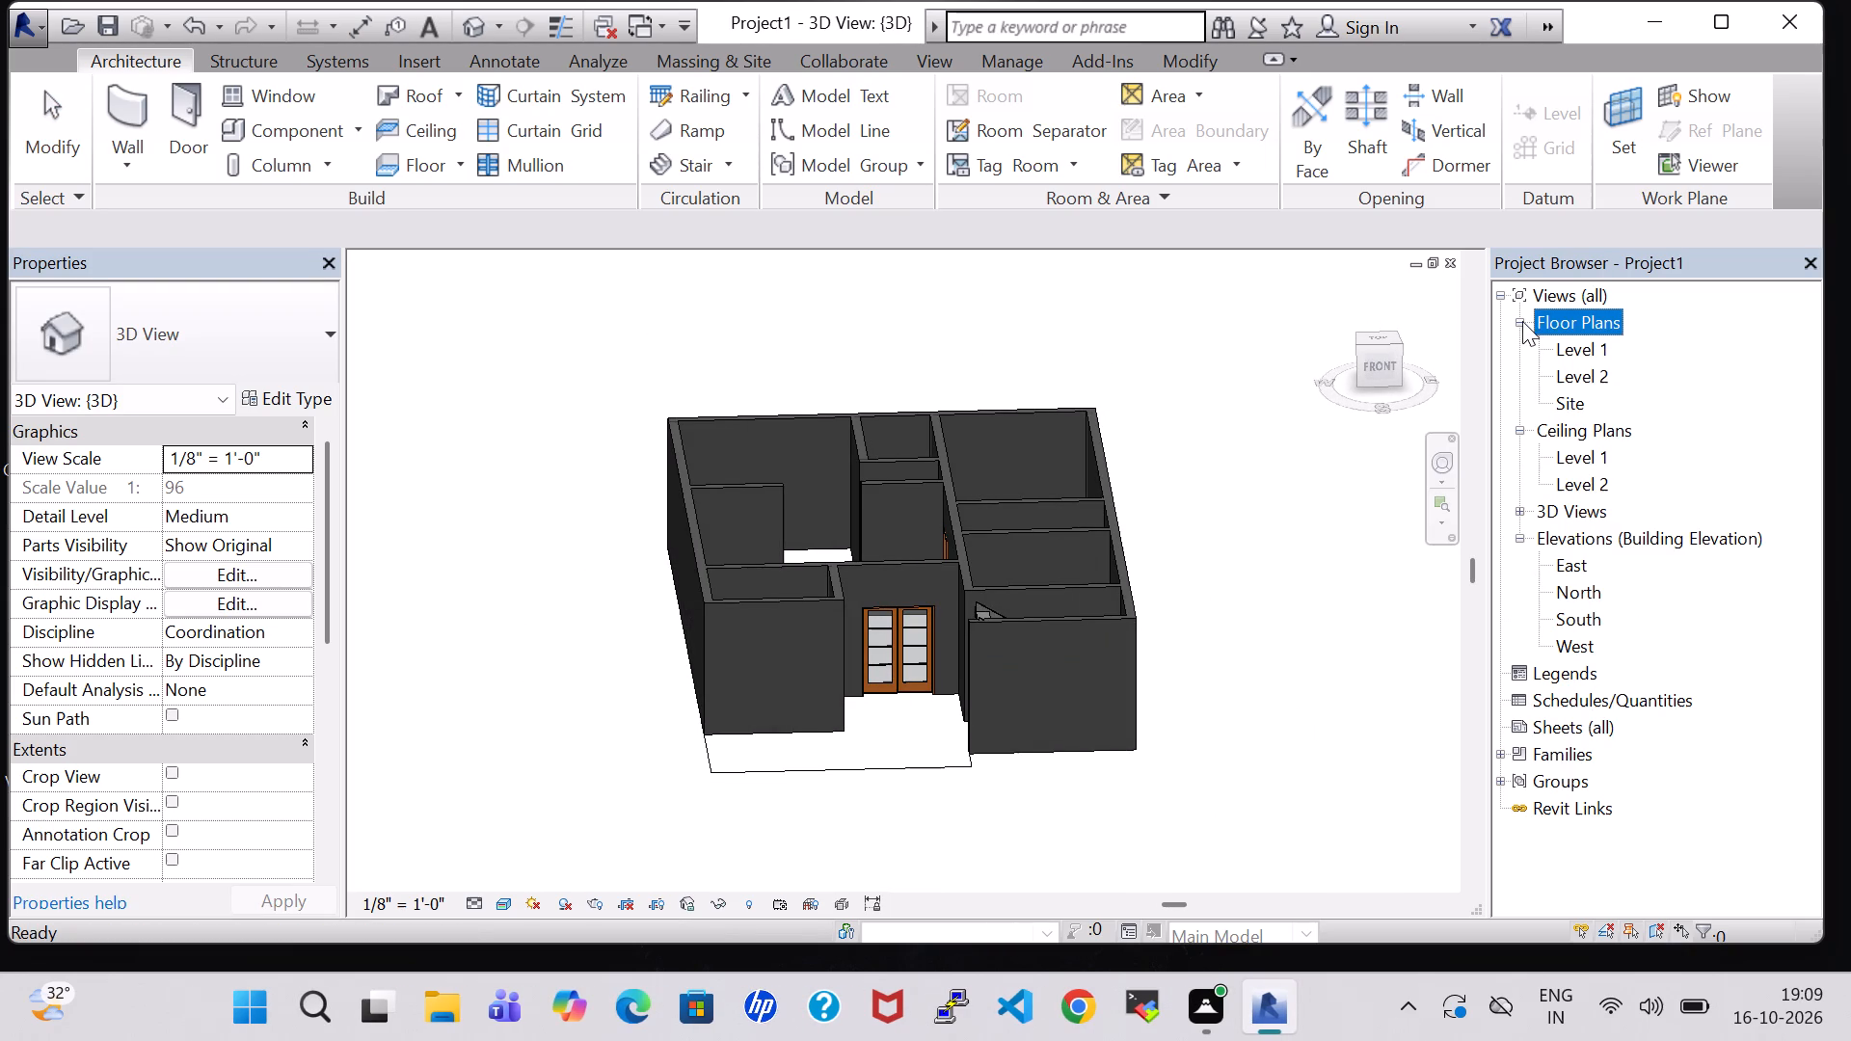
double_click(1573, 339)
scroll(802, 347, down, 2)
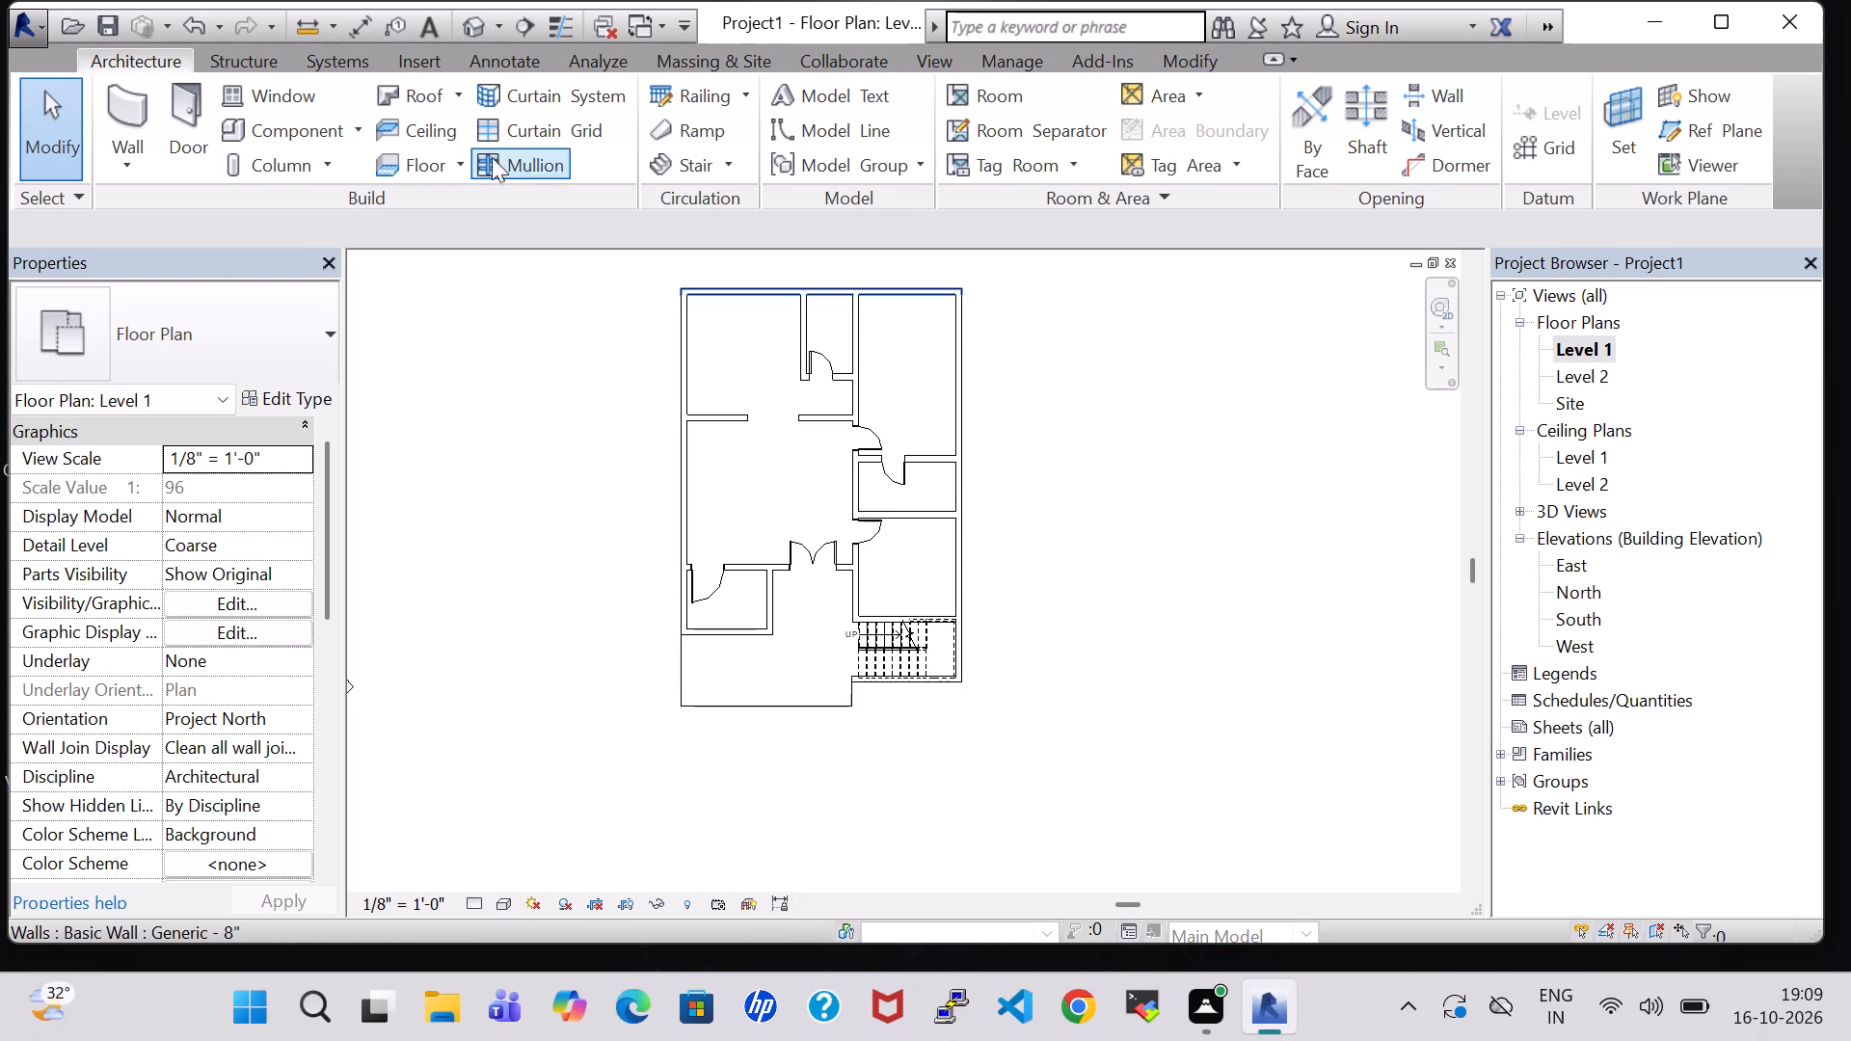
click(423, 154)
scroll(655, 258, up, 4)
click(1388, 94)
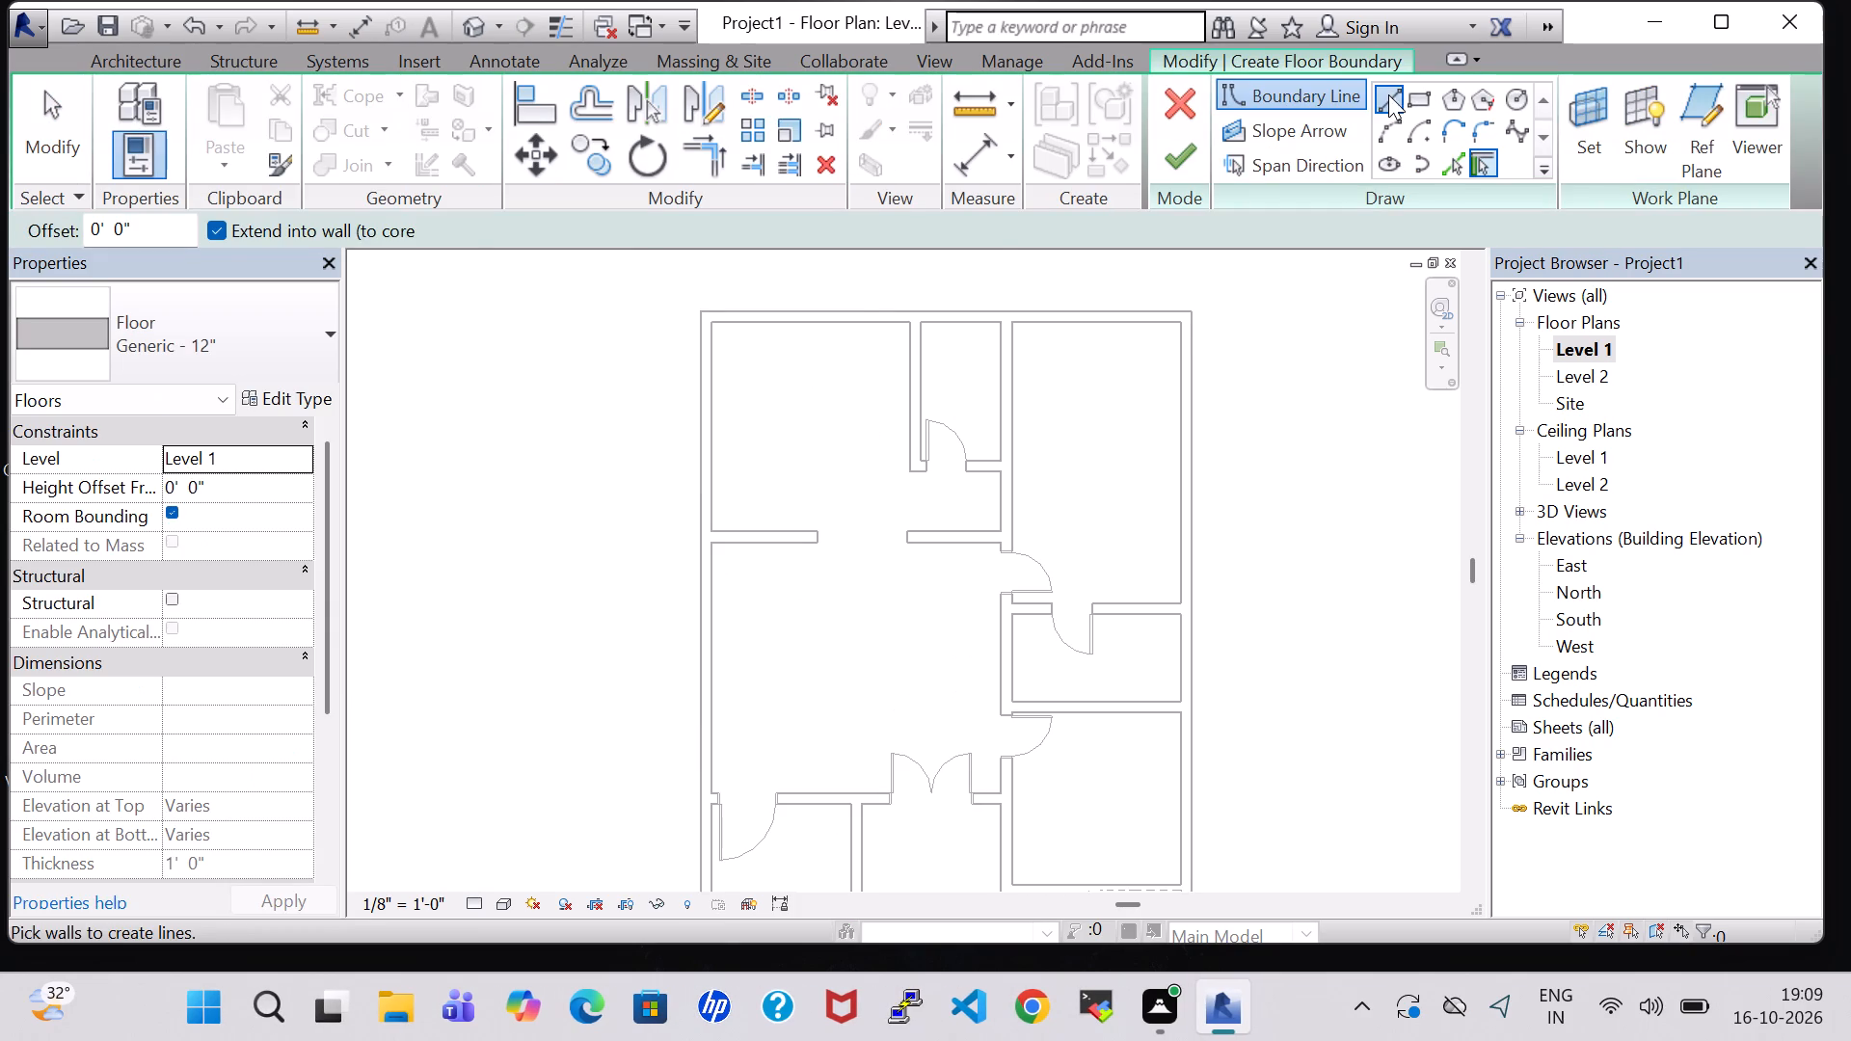
scroll(883, 299, up, 4)
click(626, 316)
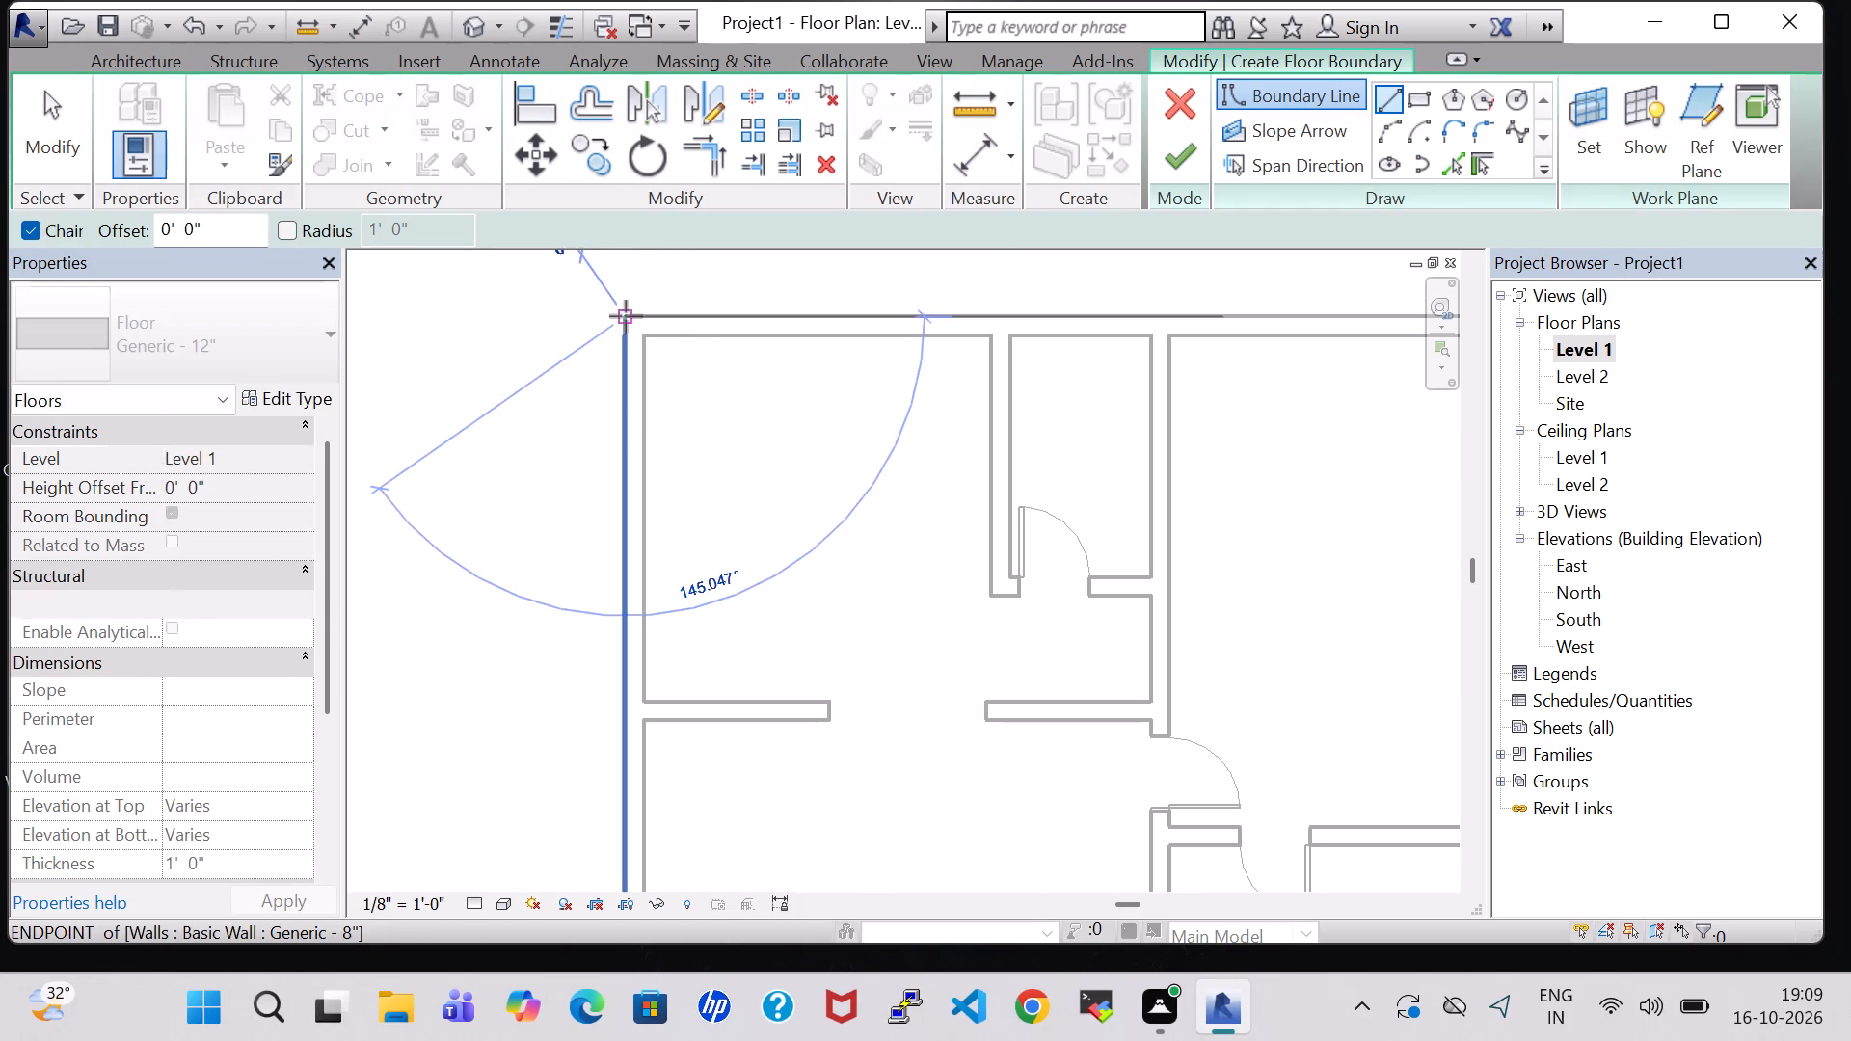
middle_drag(1228, 309, 818, 290)
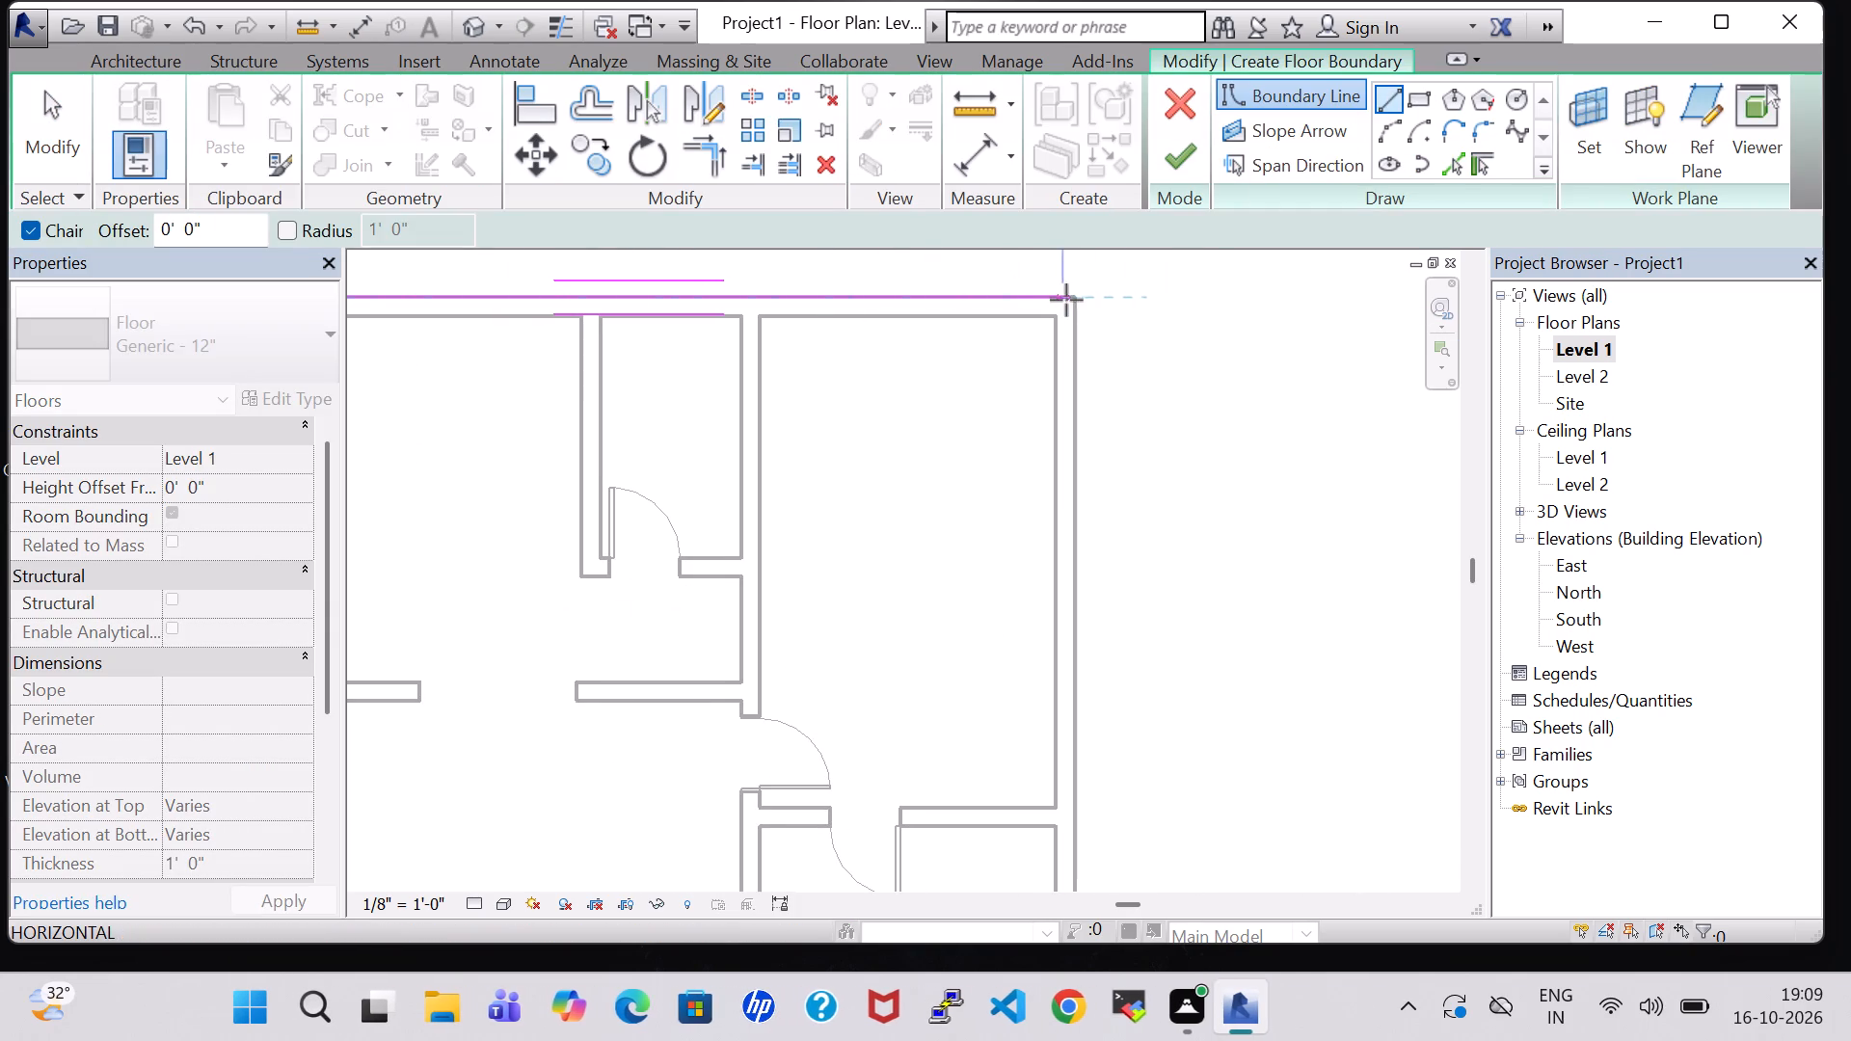
click(1072, 300)
Continue the floor boundary along the east wall and the stair's south wall, then around the southwest porch's east and south edges.
middle_drag(1084, 724, 1084, 553)
scroll(1089, 642, down, 2)
middle_drag(1089, 725, 1079, 403)
middle_drag(1082, 753, 1073, 547)
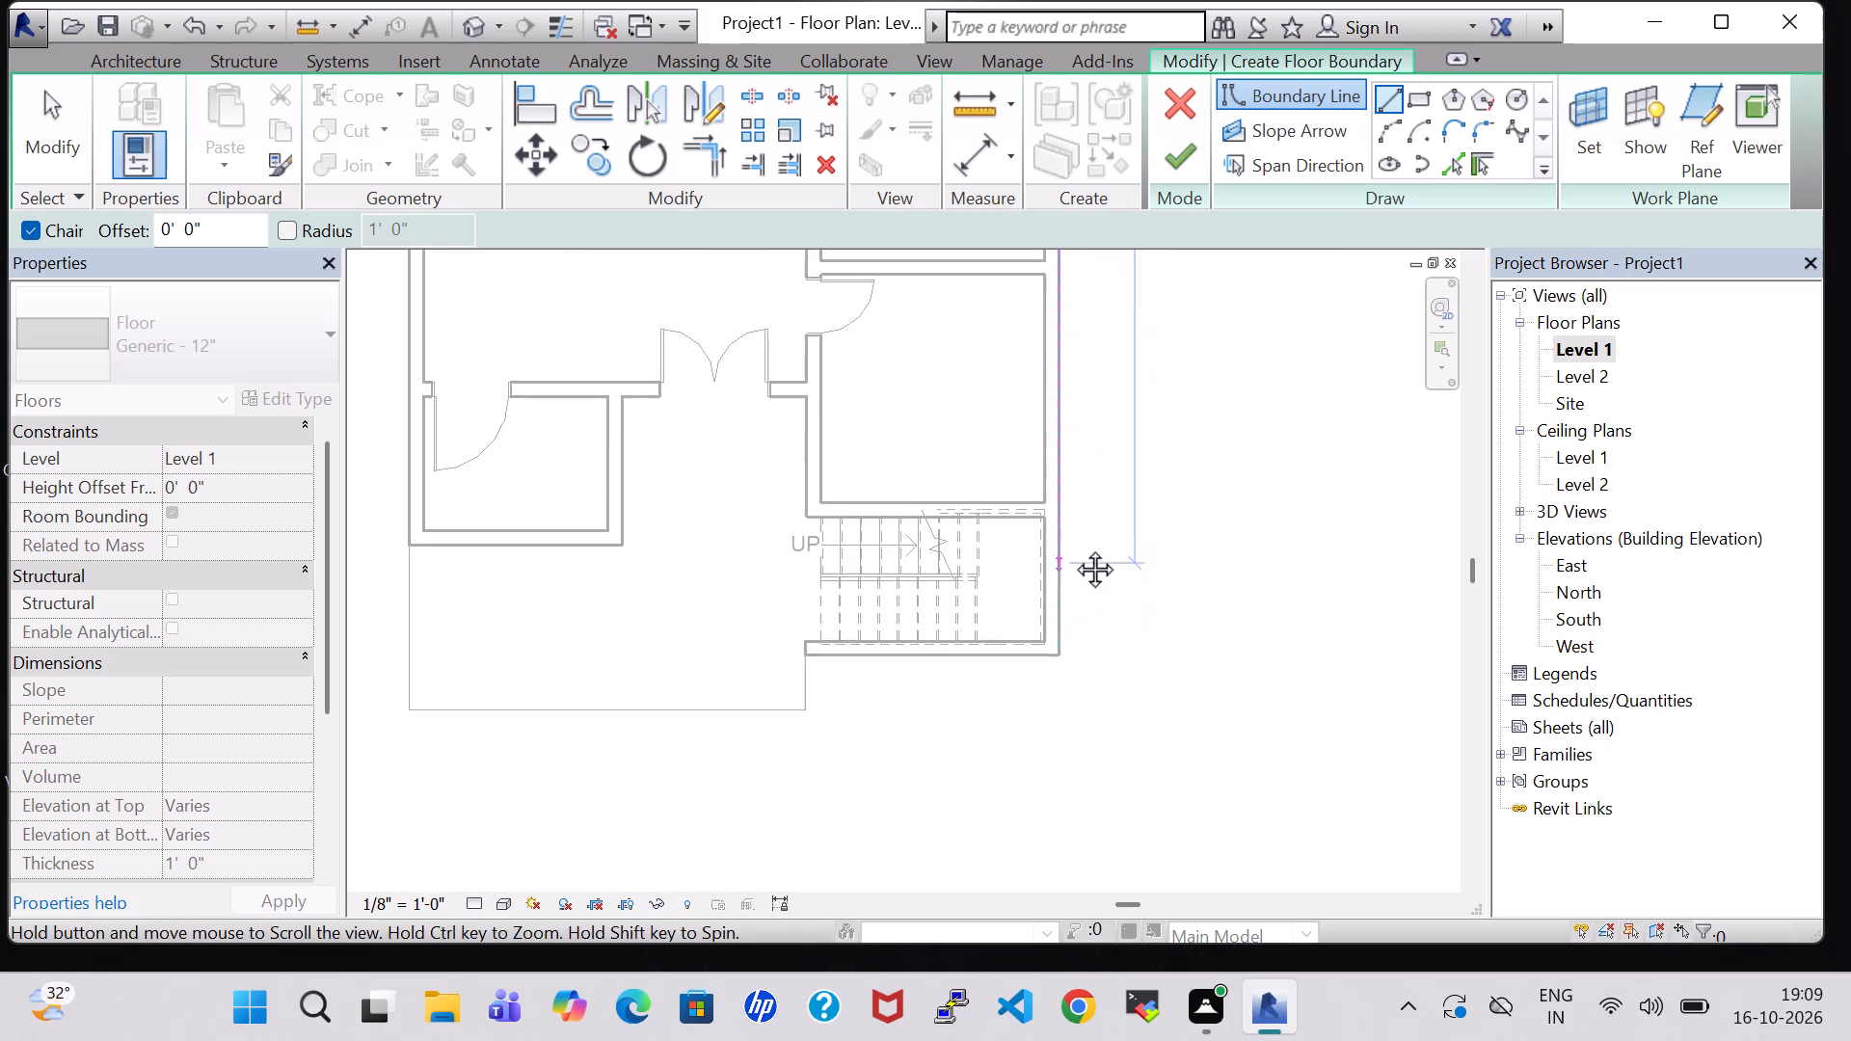
middle_drag(1073, 547, 1073, 541)
click(1062, 633)
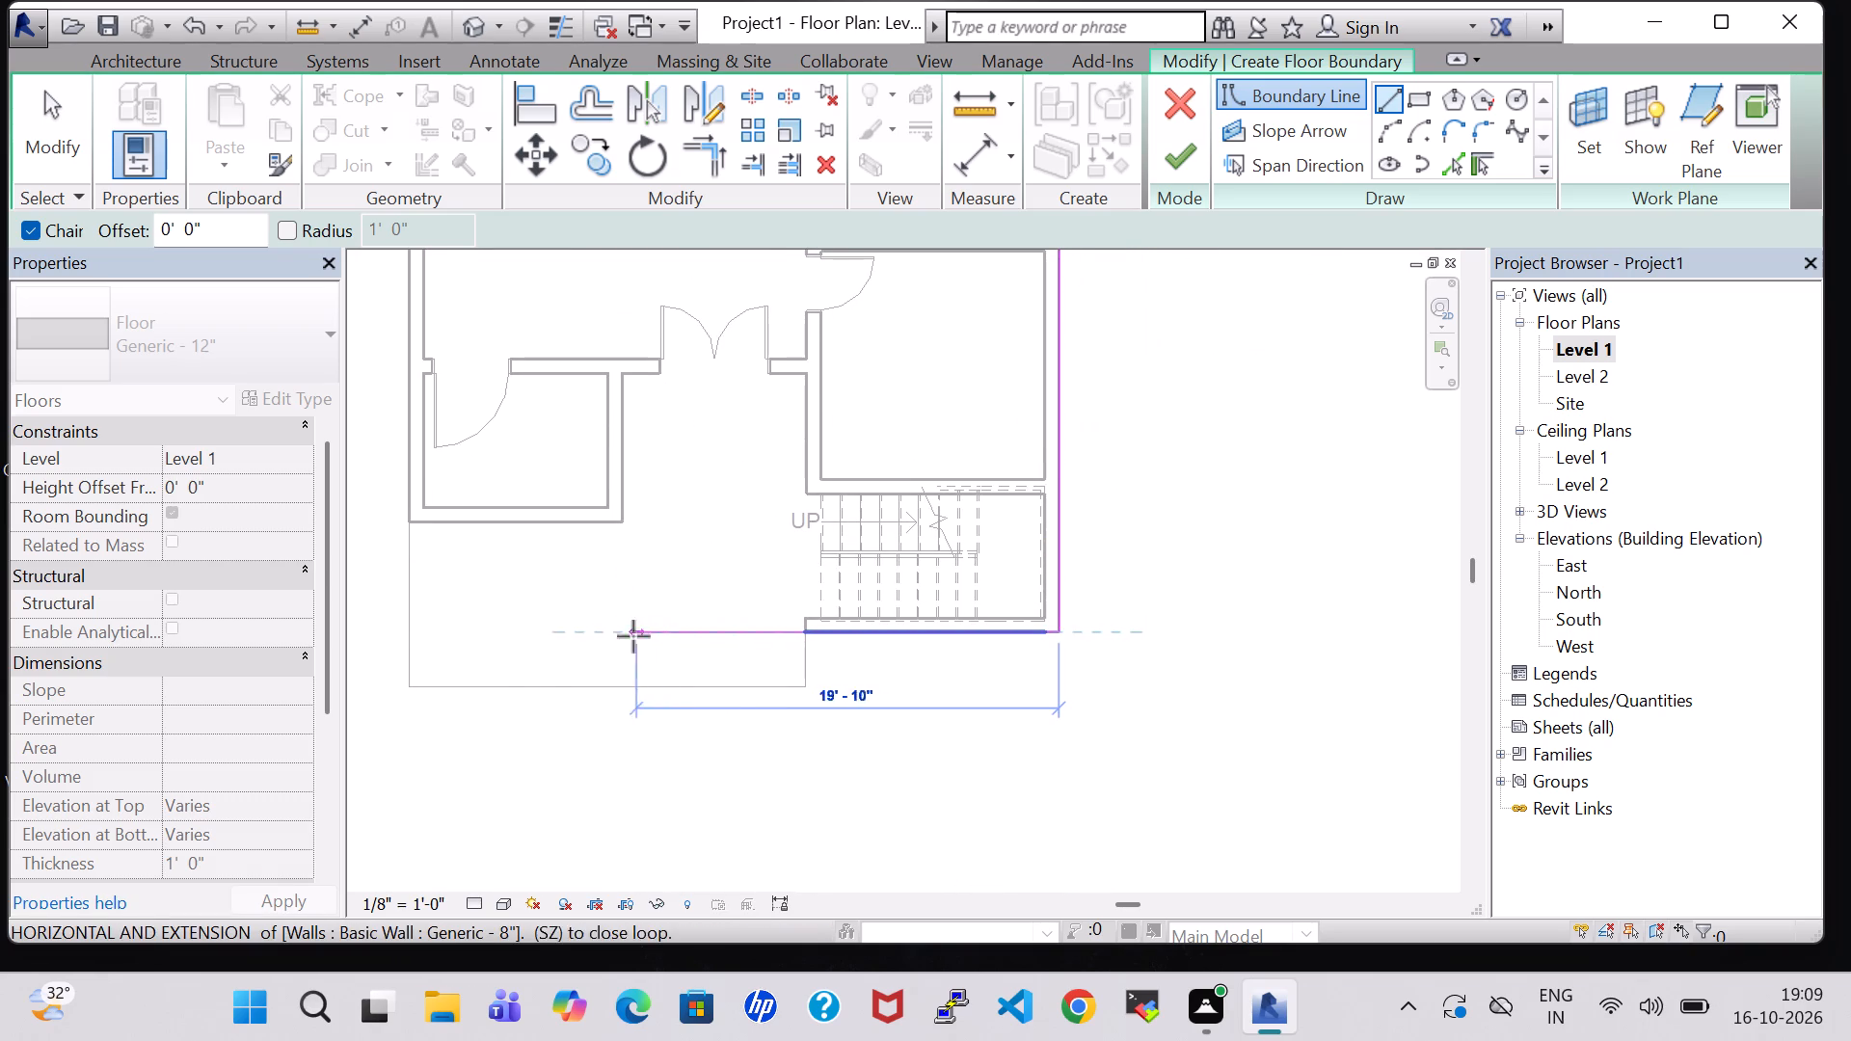
click(811, 635)
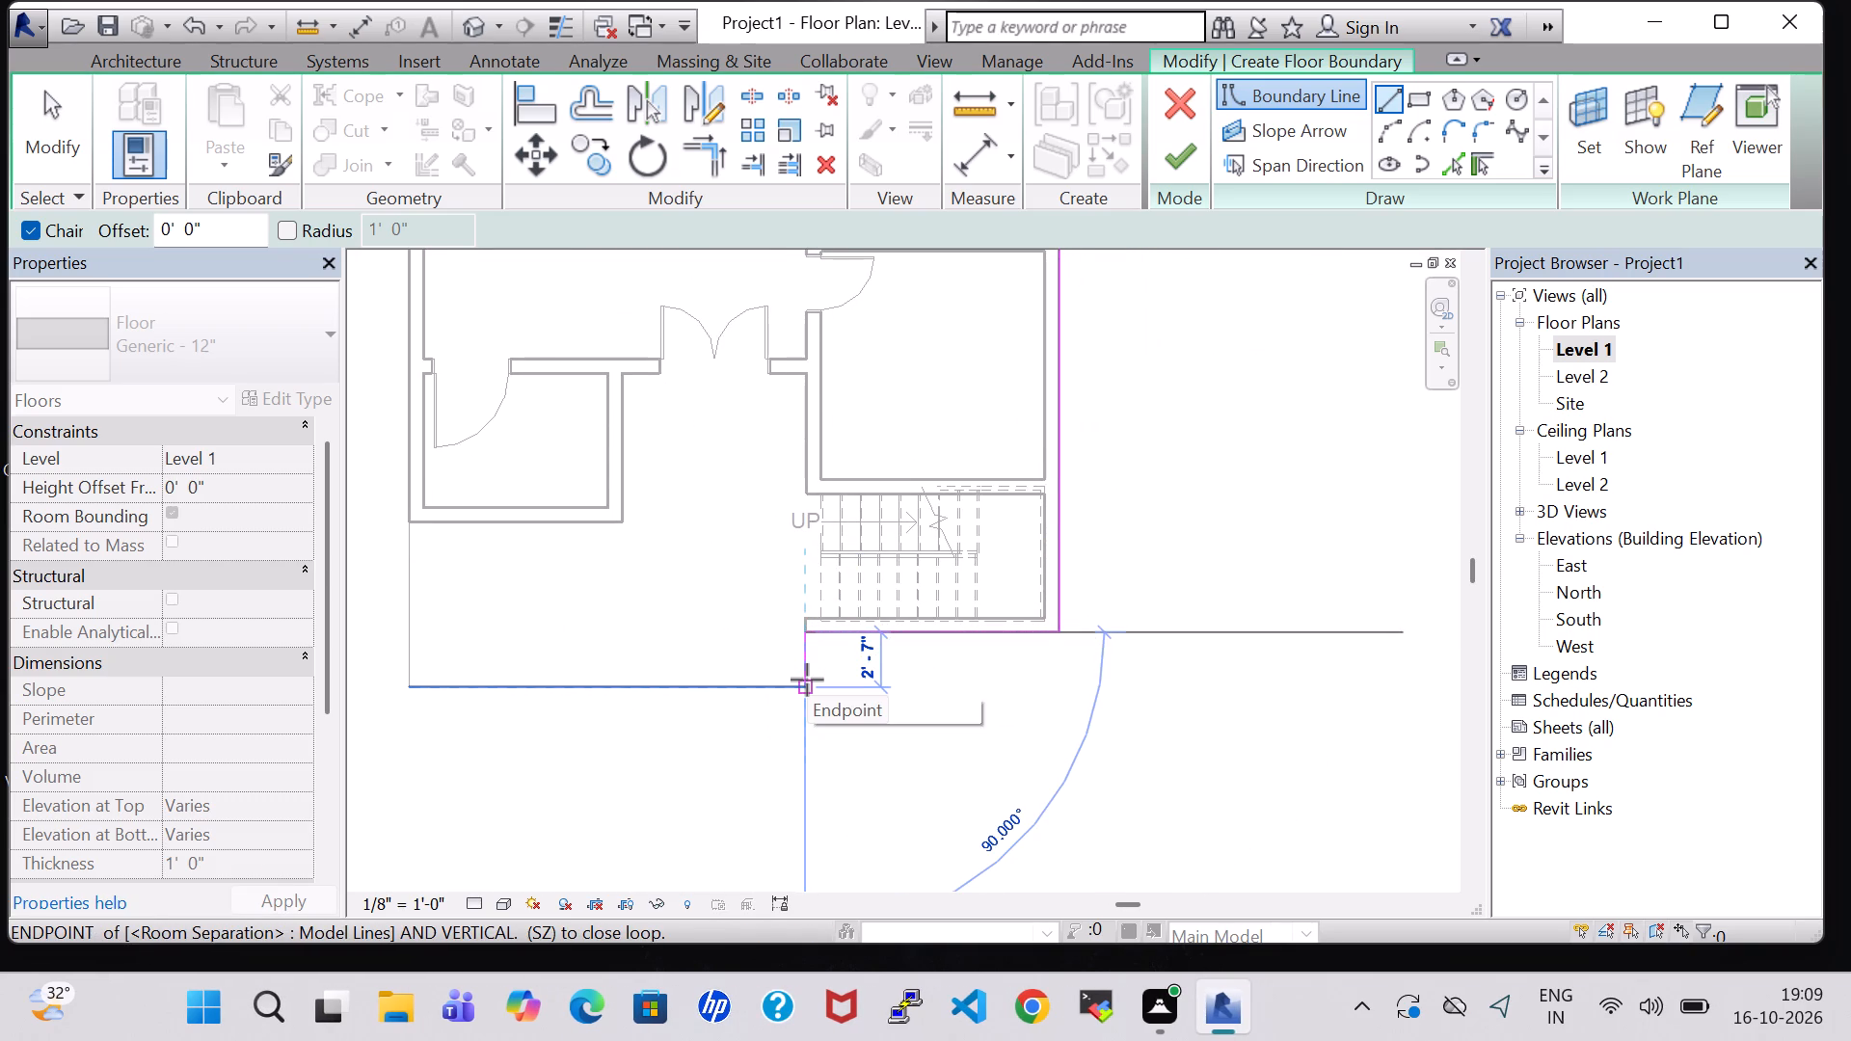
click(807, 680)
click(407, 681)
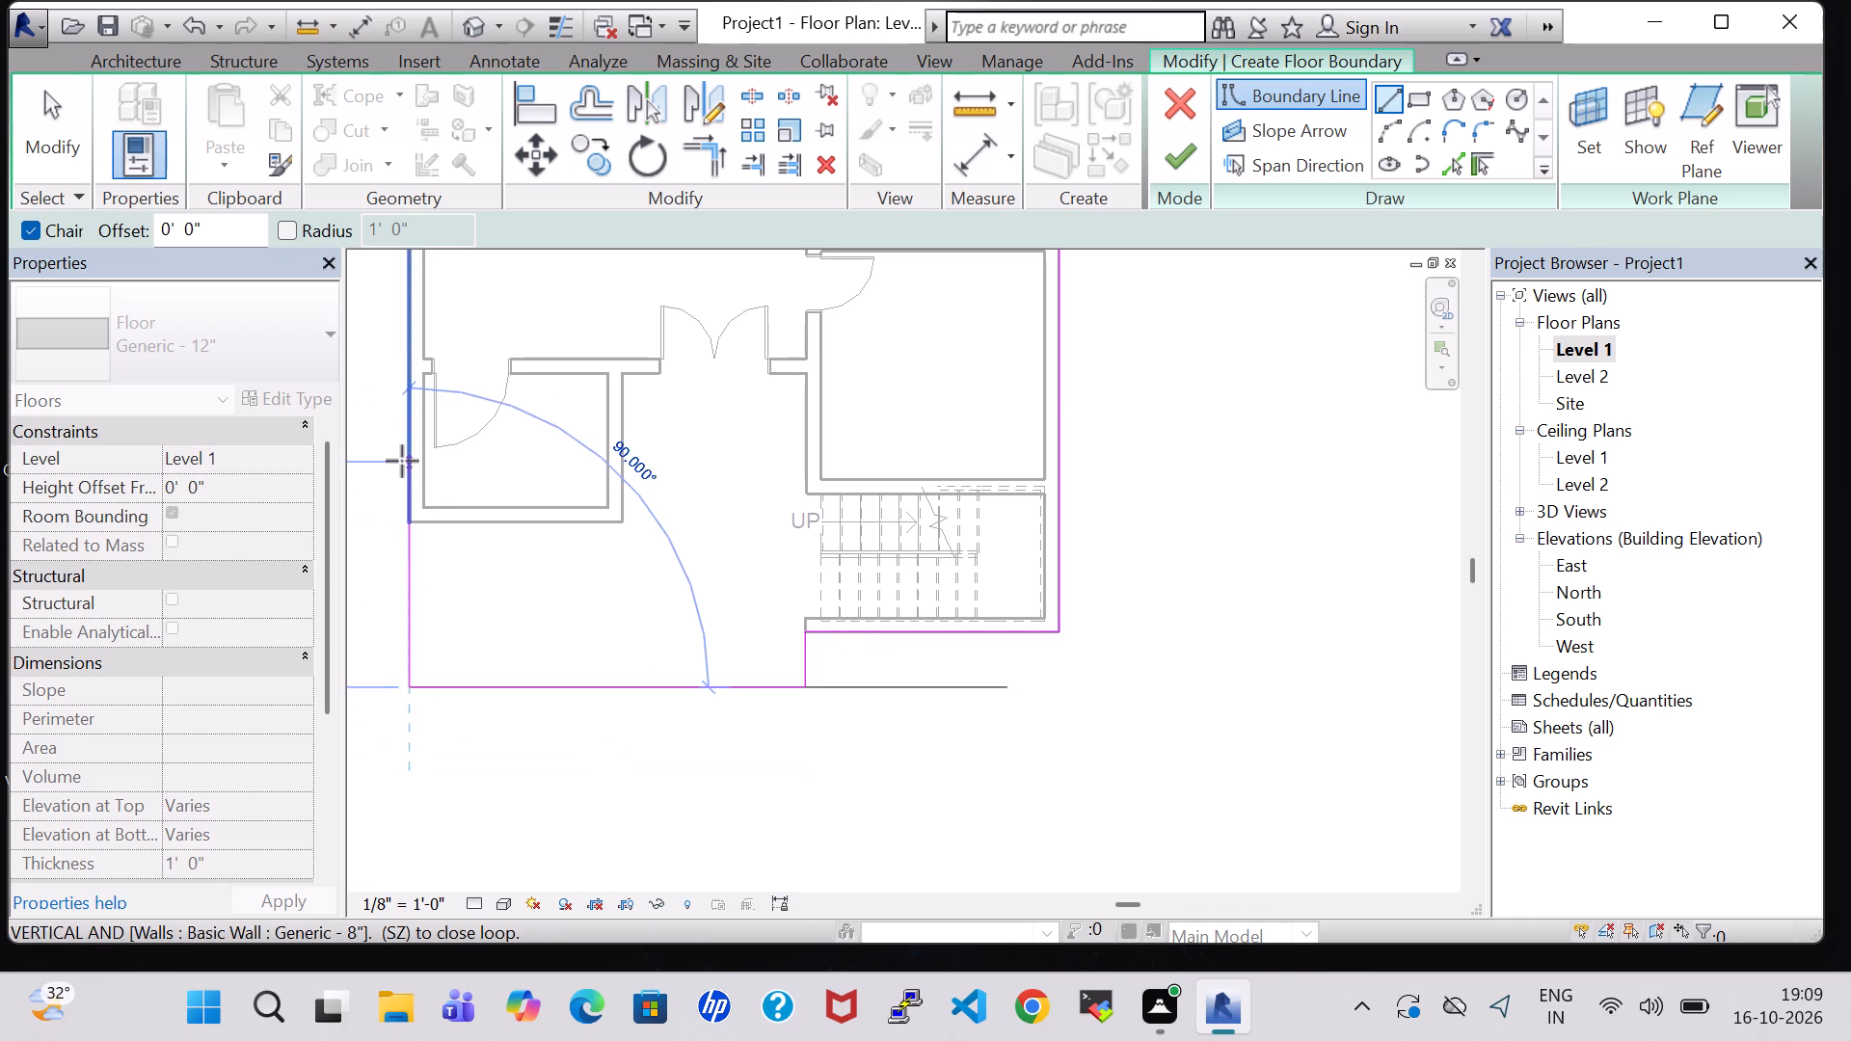
Close the floor boundary along the west exterior wall up to the northwest corner and finish the floor.
middle_drag(402, 461, 835, 1040)
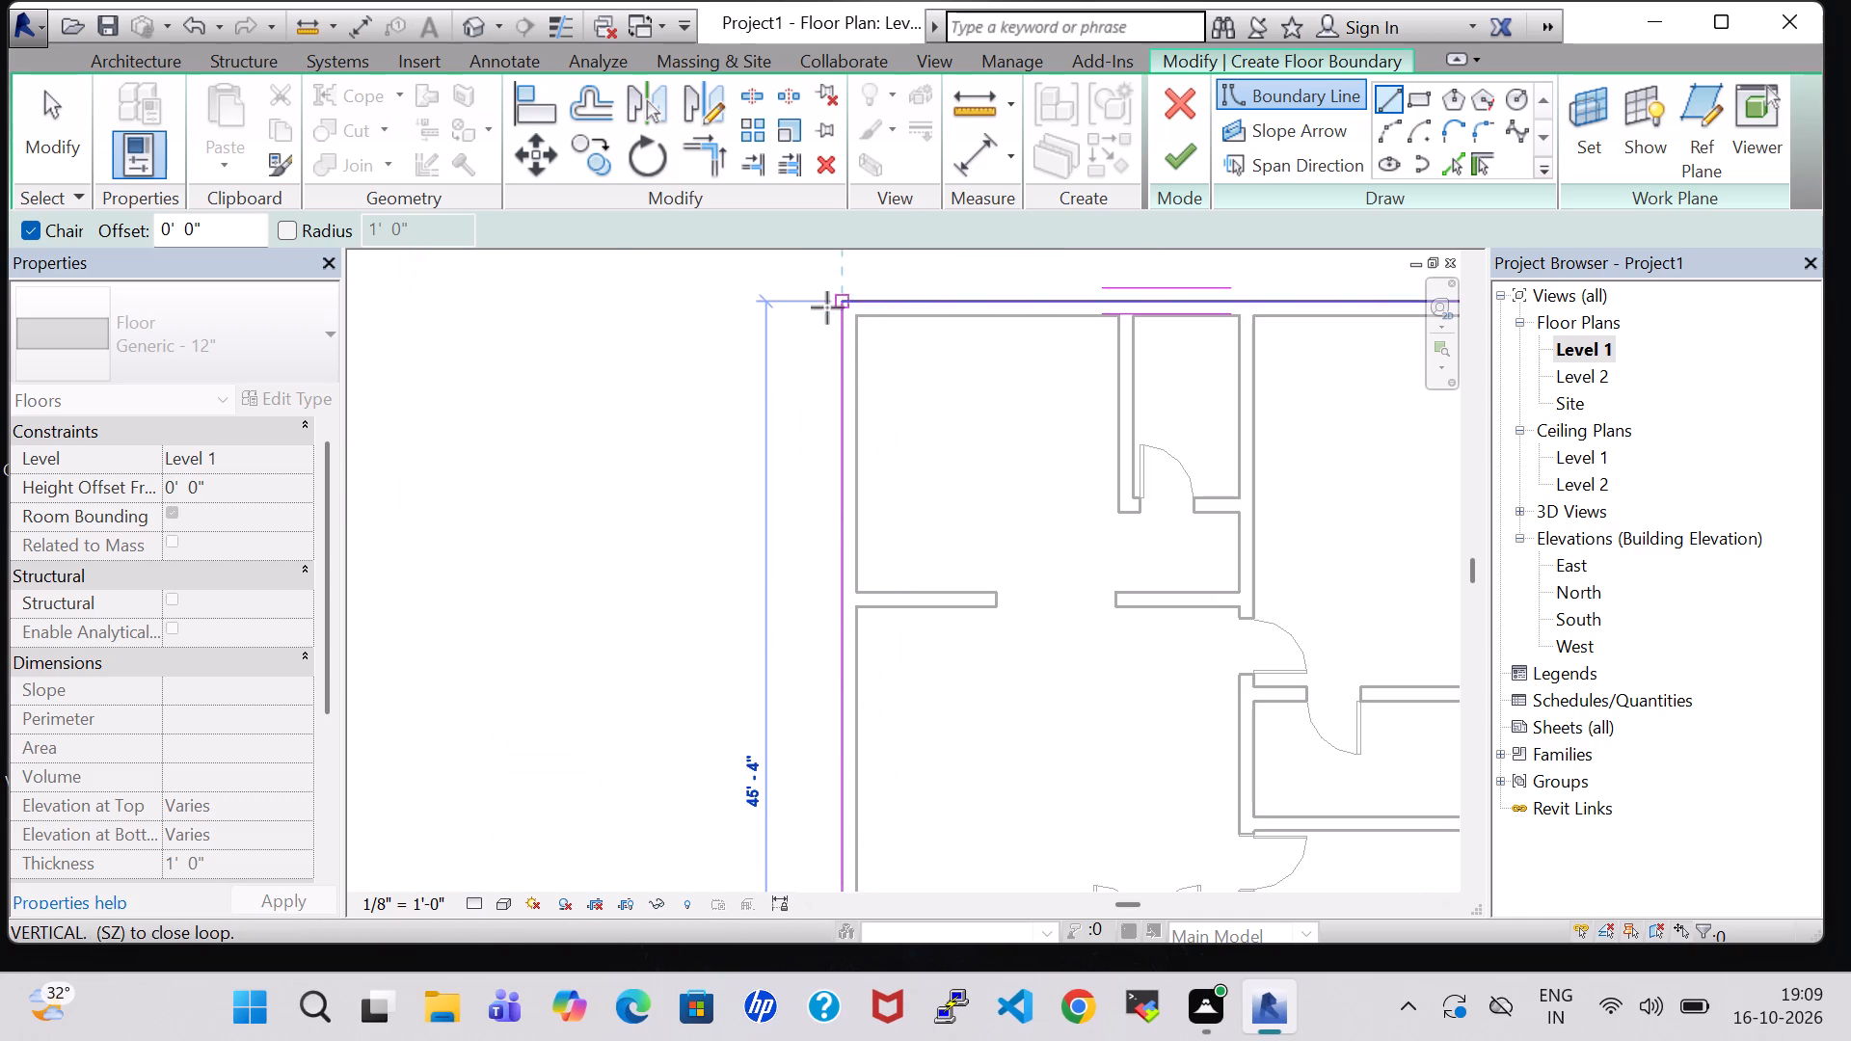
click(836, 307)
click(1175, 157)
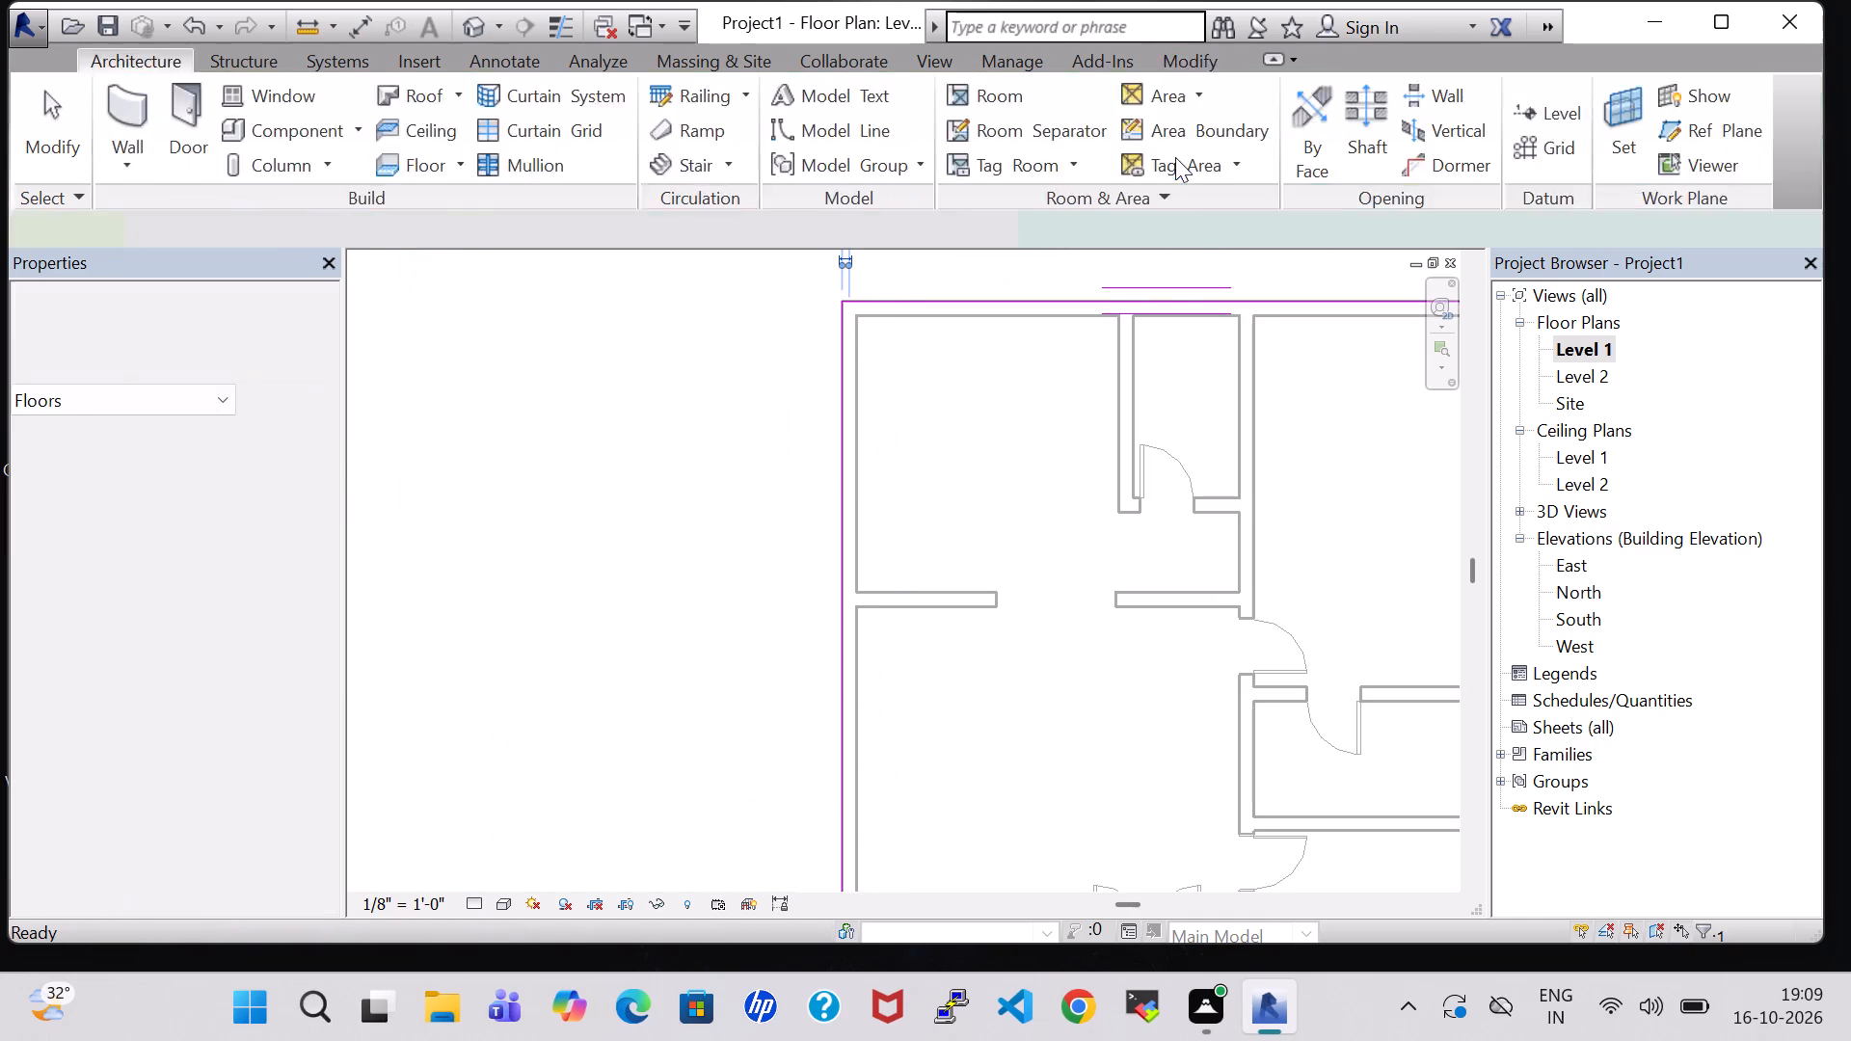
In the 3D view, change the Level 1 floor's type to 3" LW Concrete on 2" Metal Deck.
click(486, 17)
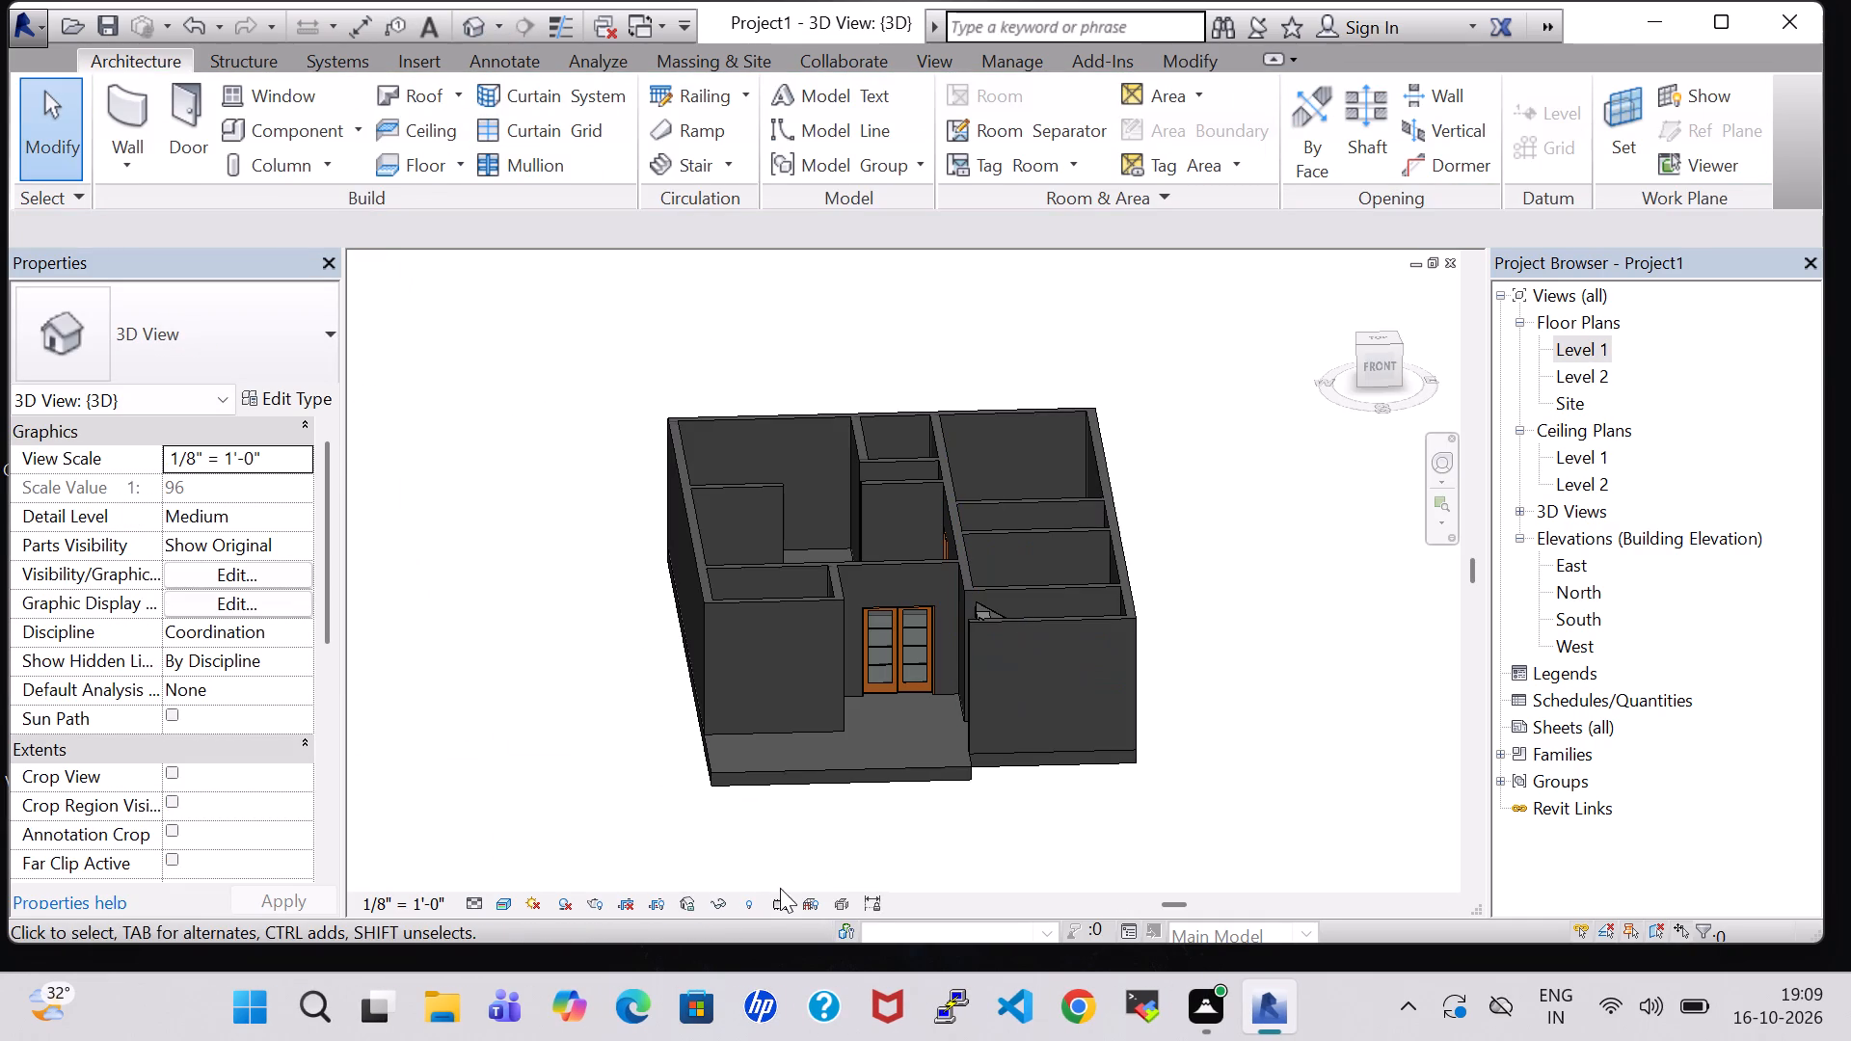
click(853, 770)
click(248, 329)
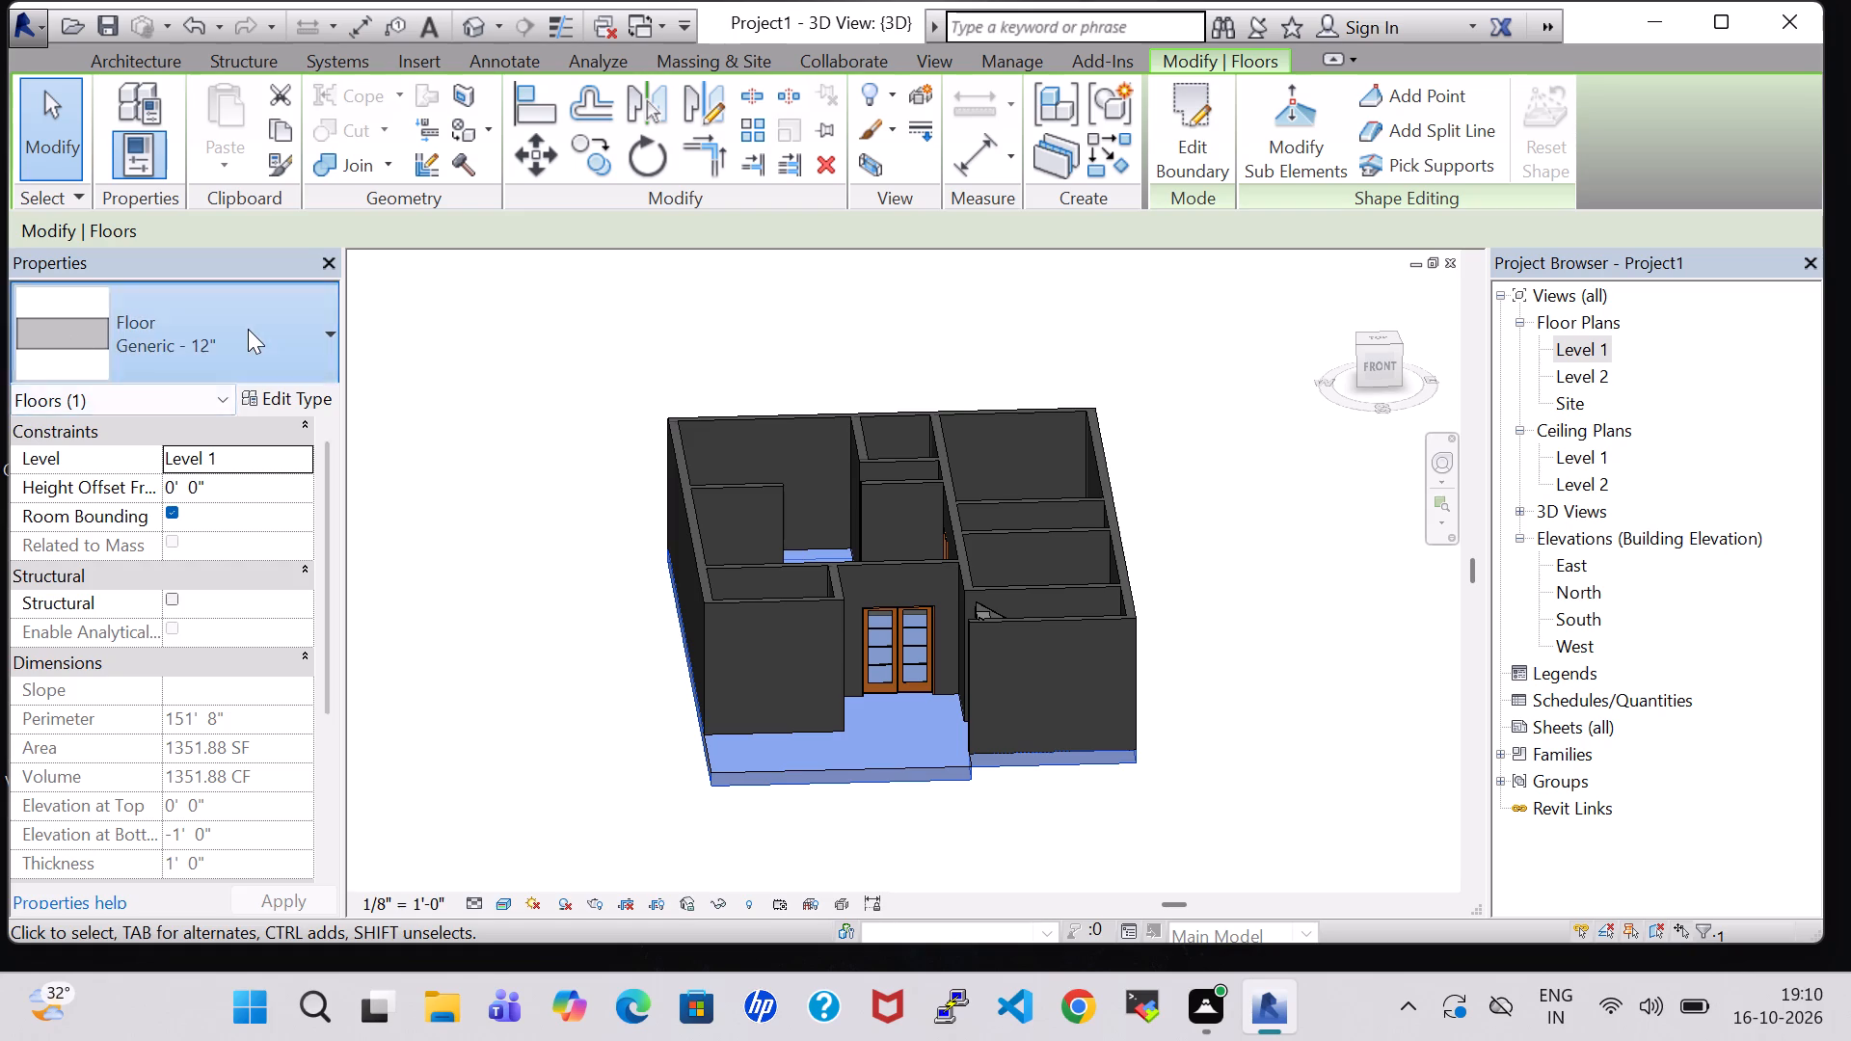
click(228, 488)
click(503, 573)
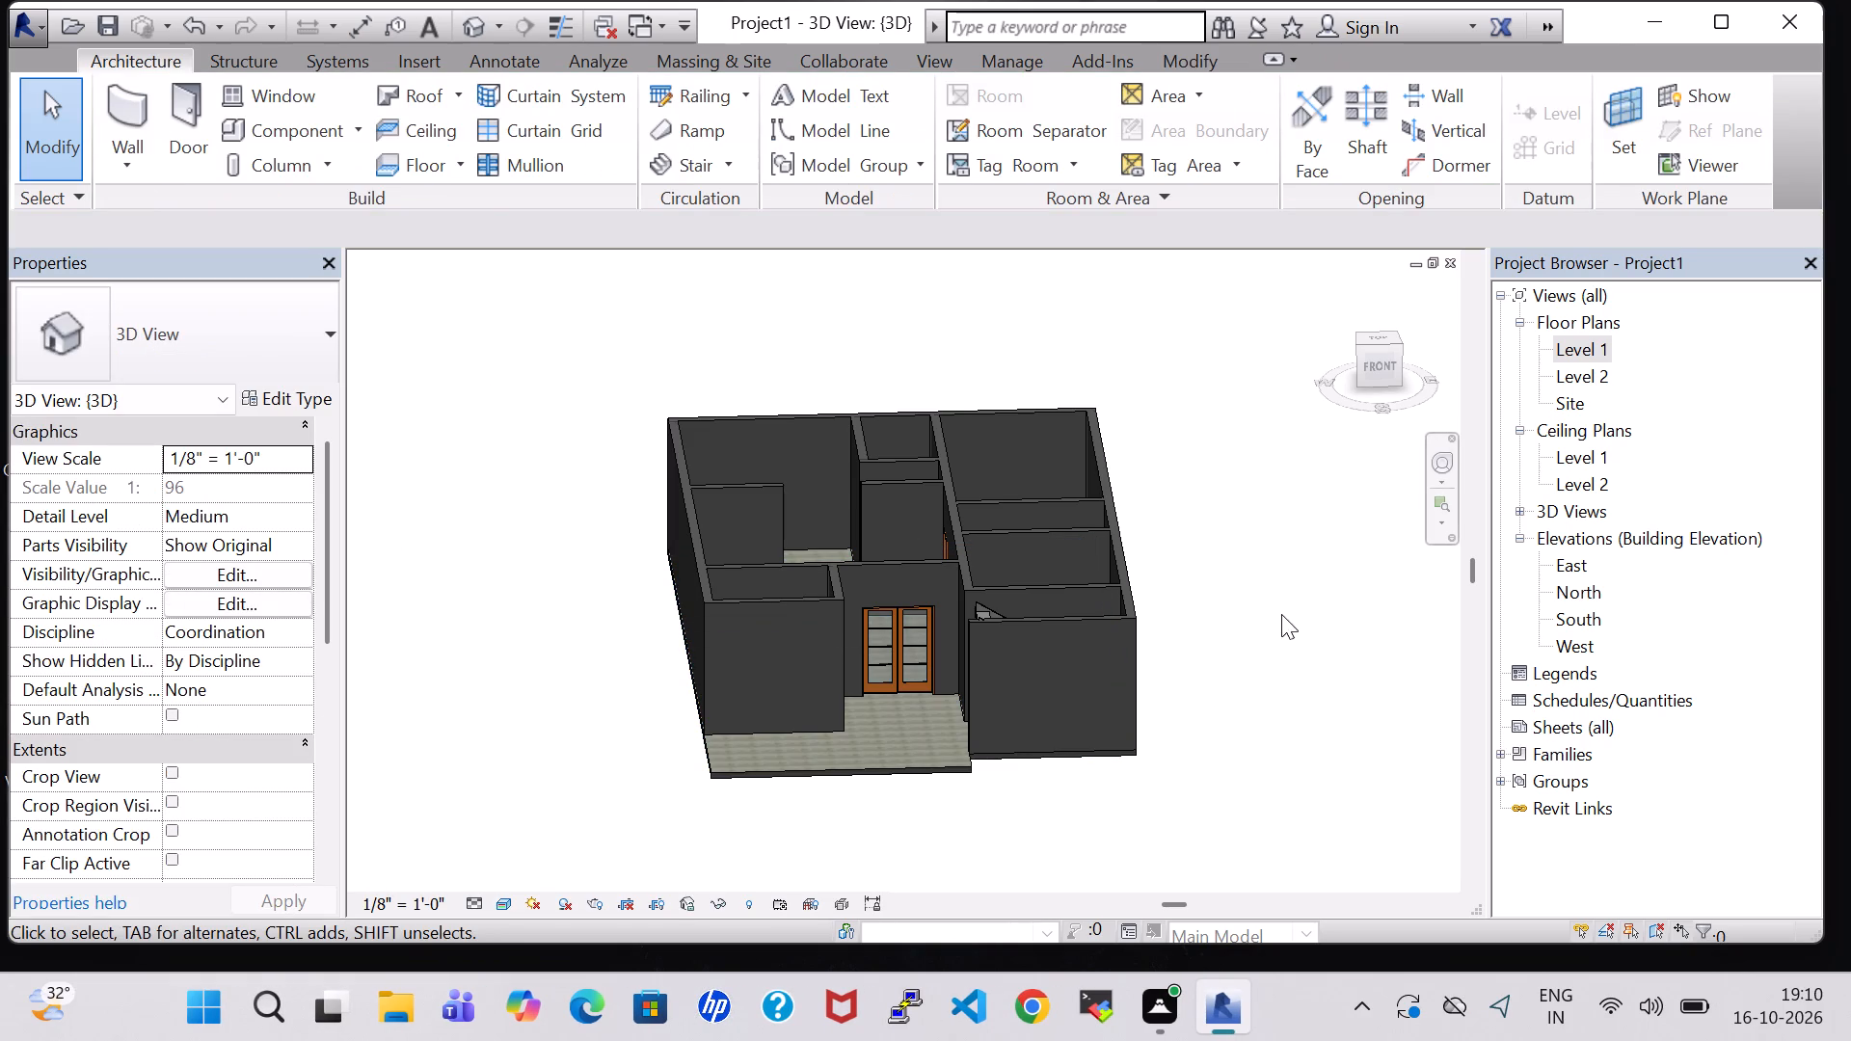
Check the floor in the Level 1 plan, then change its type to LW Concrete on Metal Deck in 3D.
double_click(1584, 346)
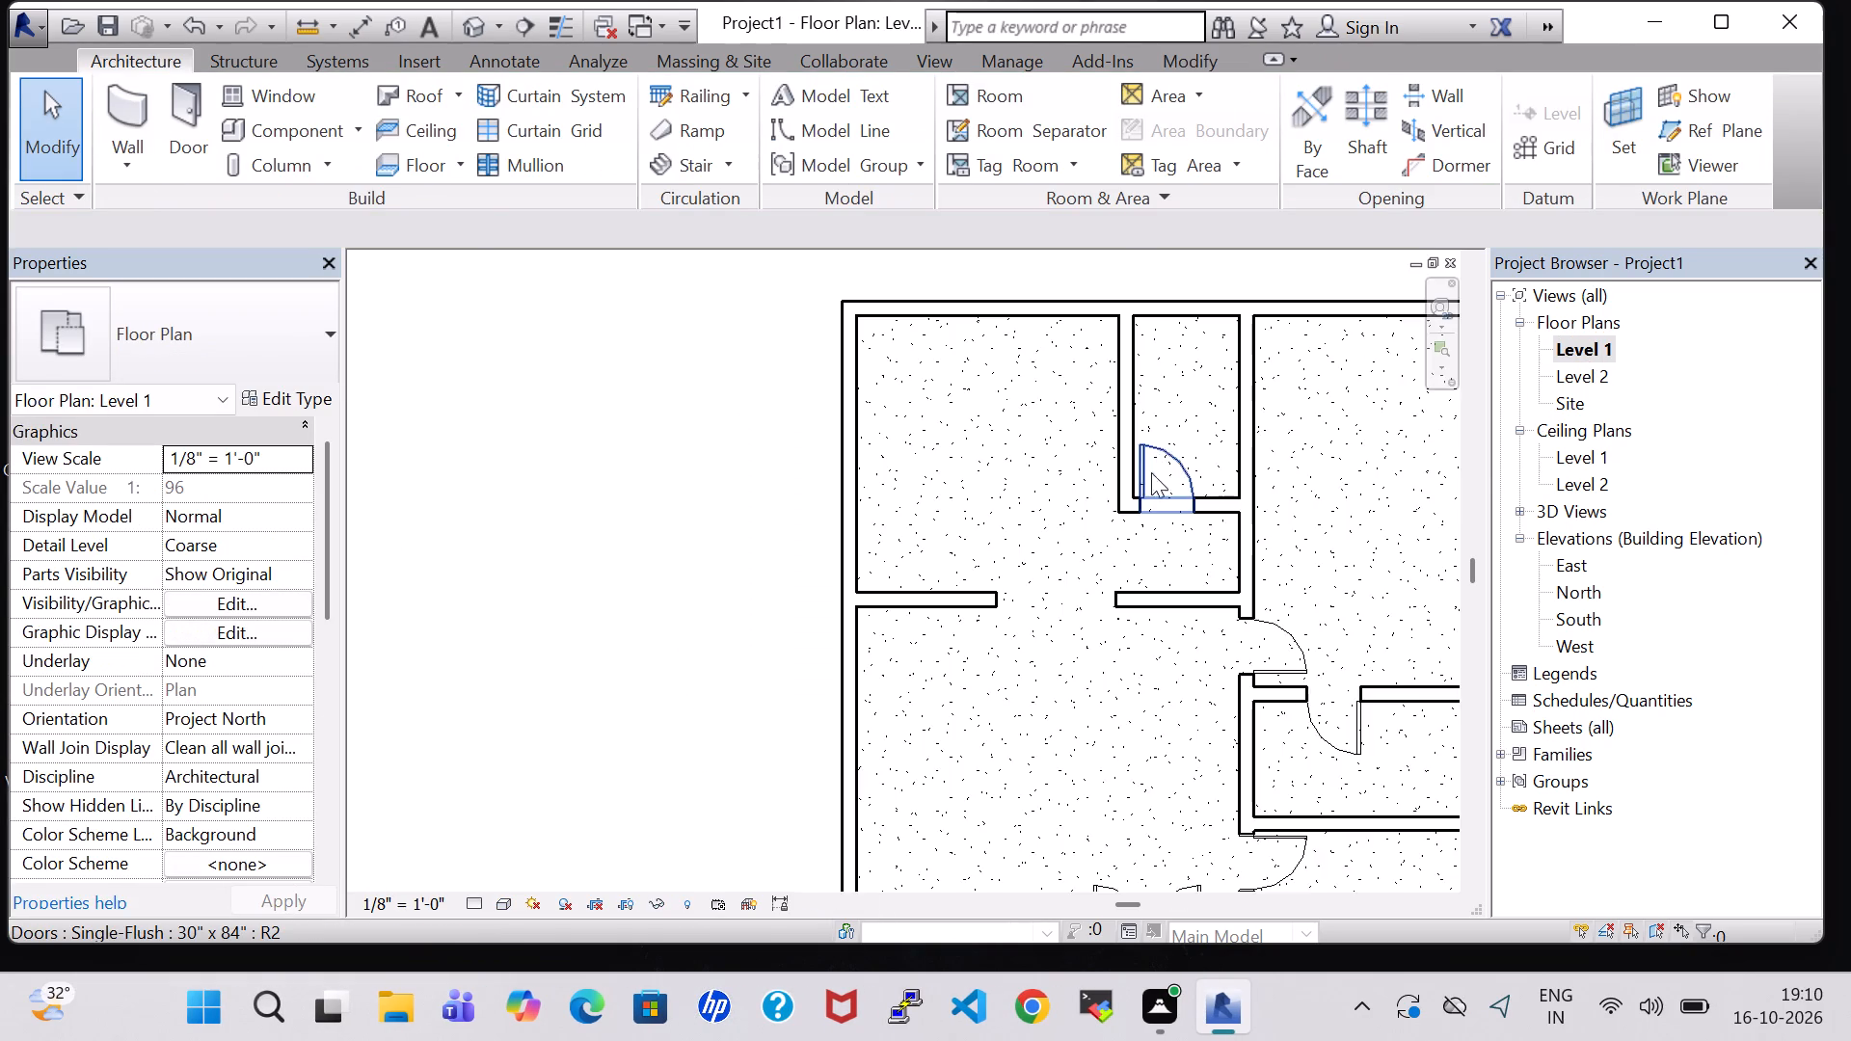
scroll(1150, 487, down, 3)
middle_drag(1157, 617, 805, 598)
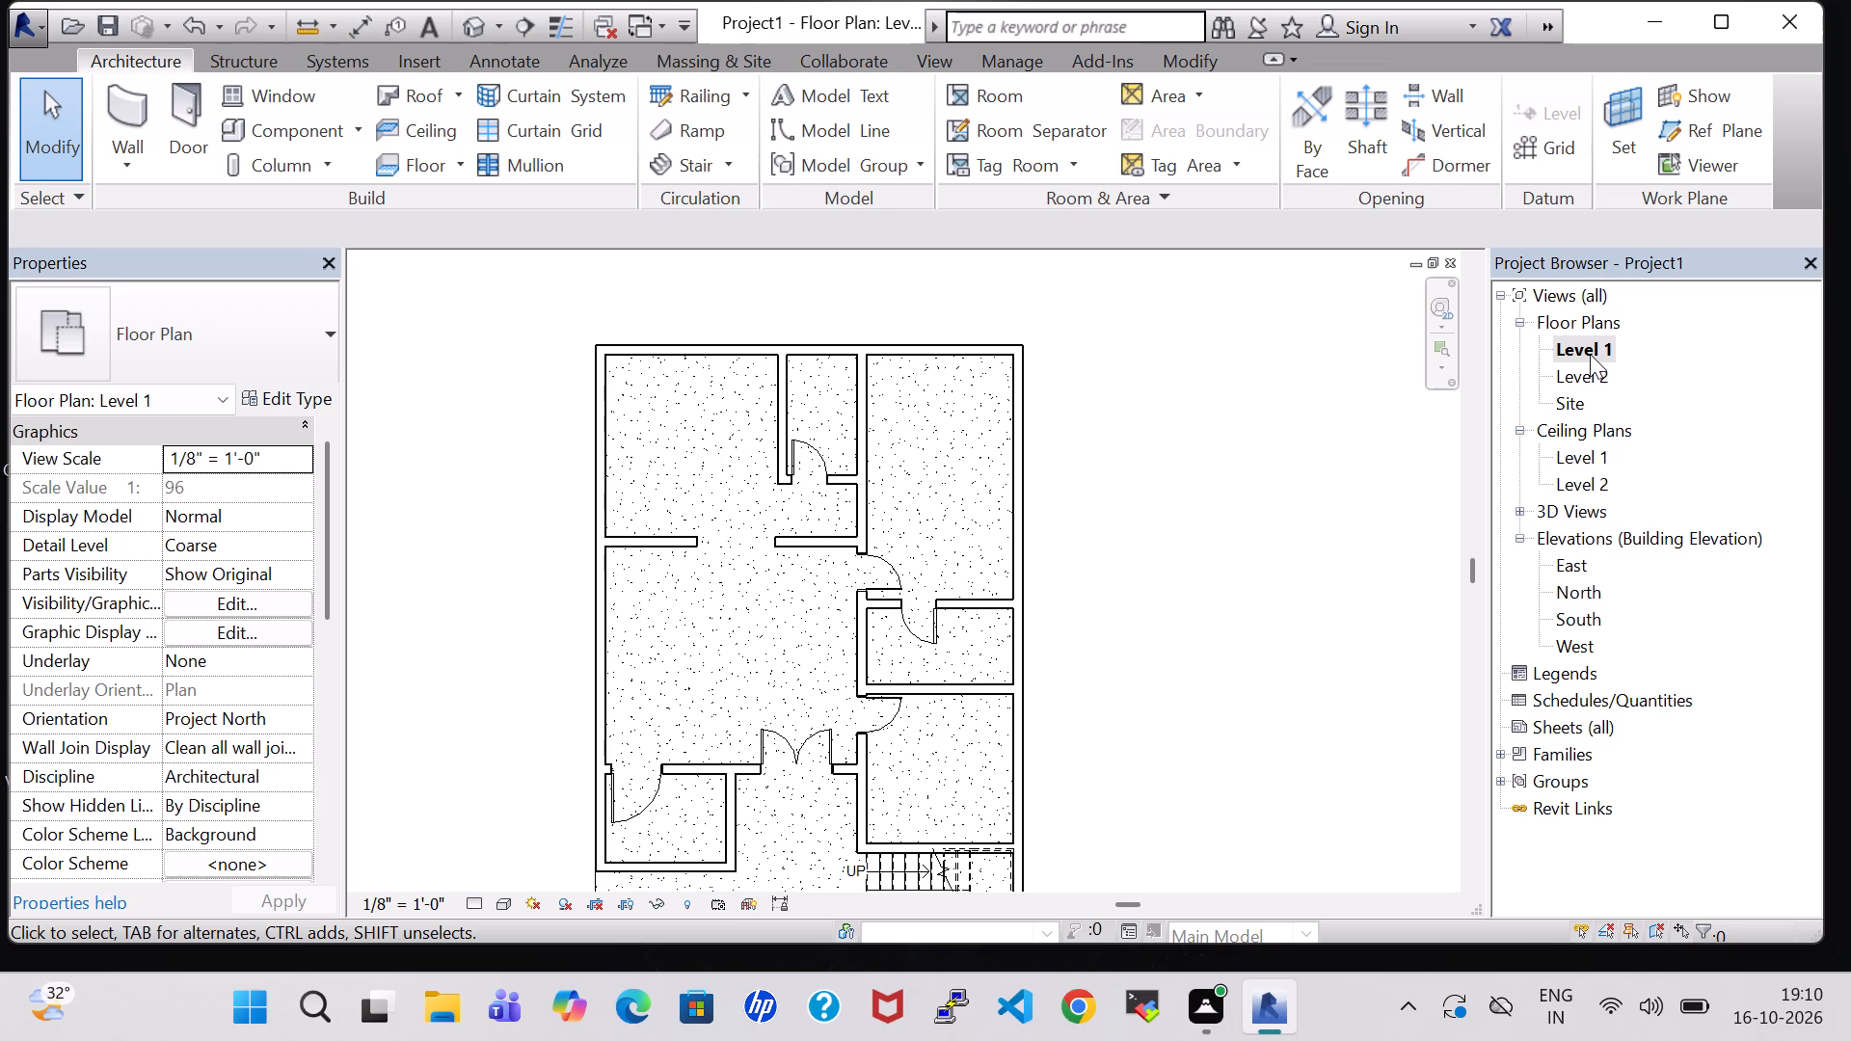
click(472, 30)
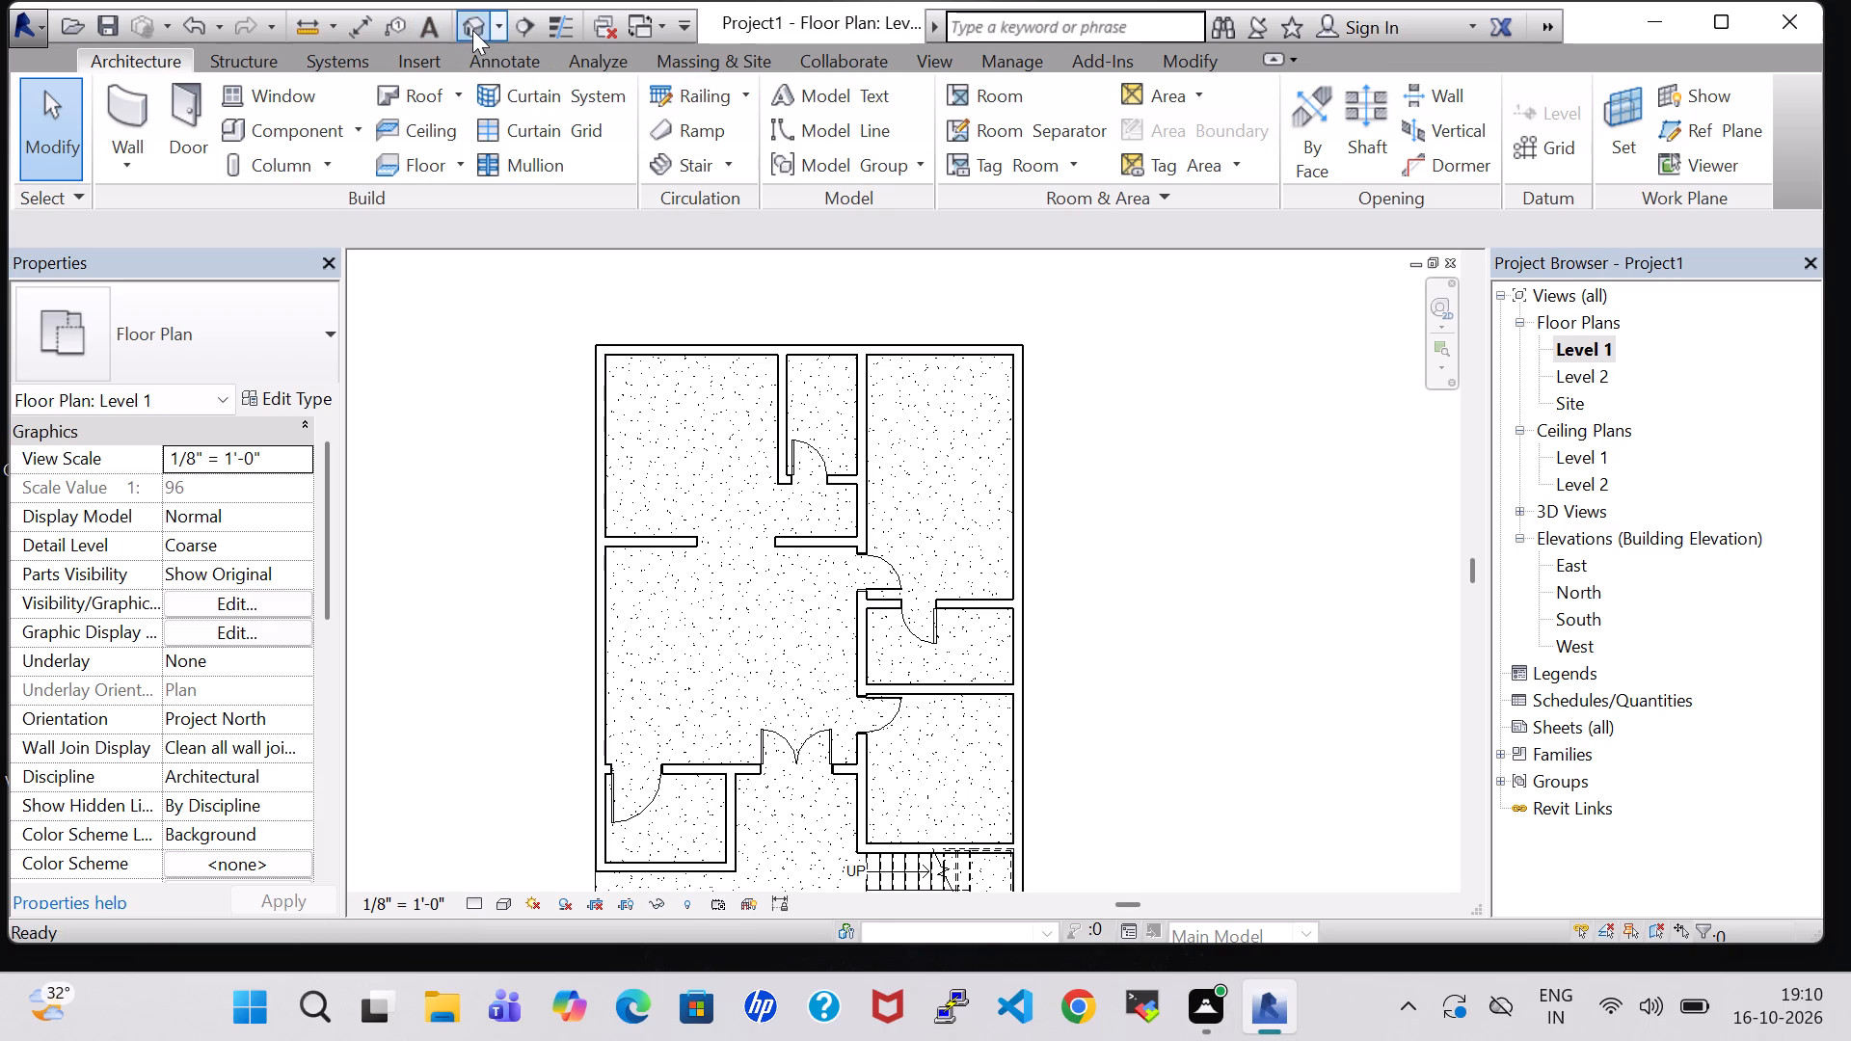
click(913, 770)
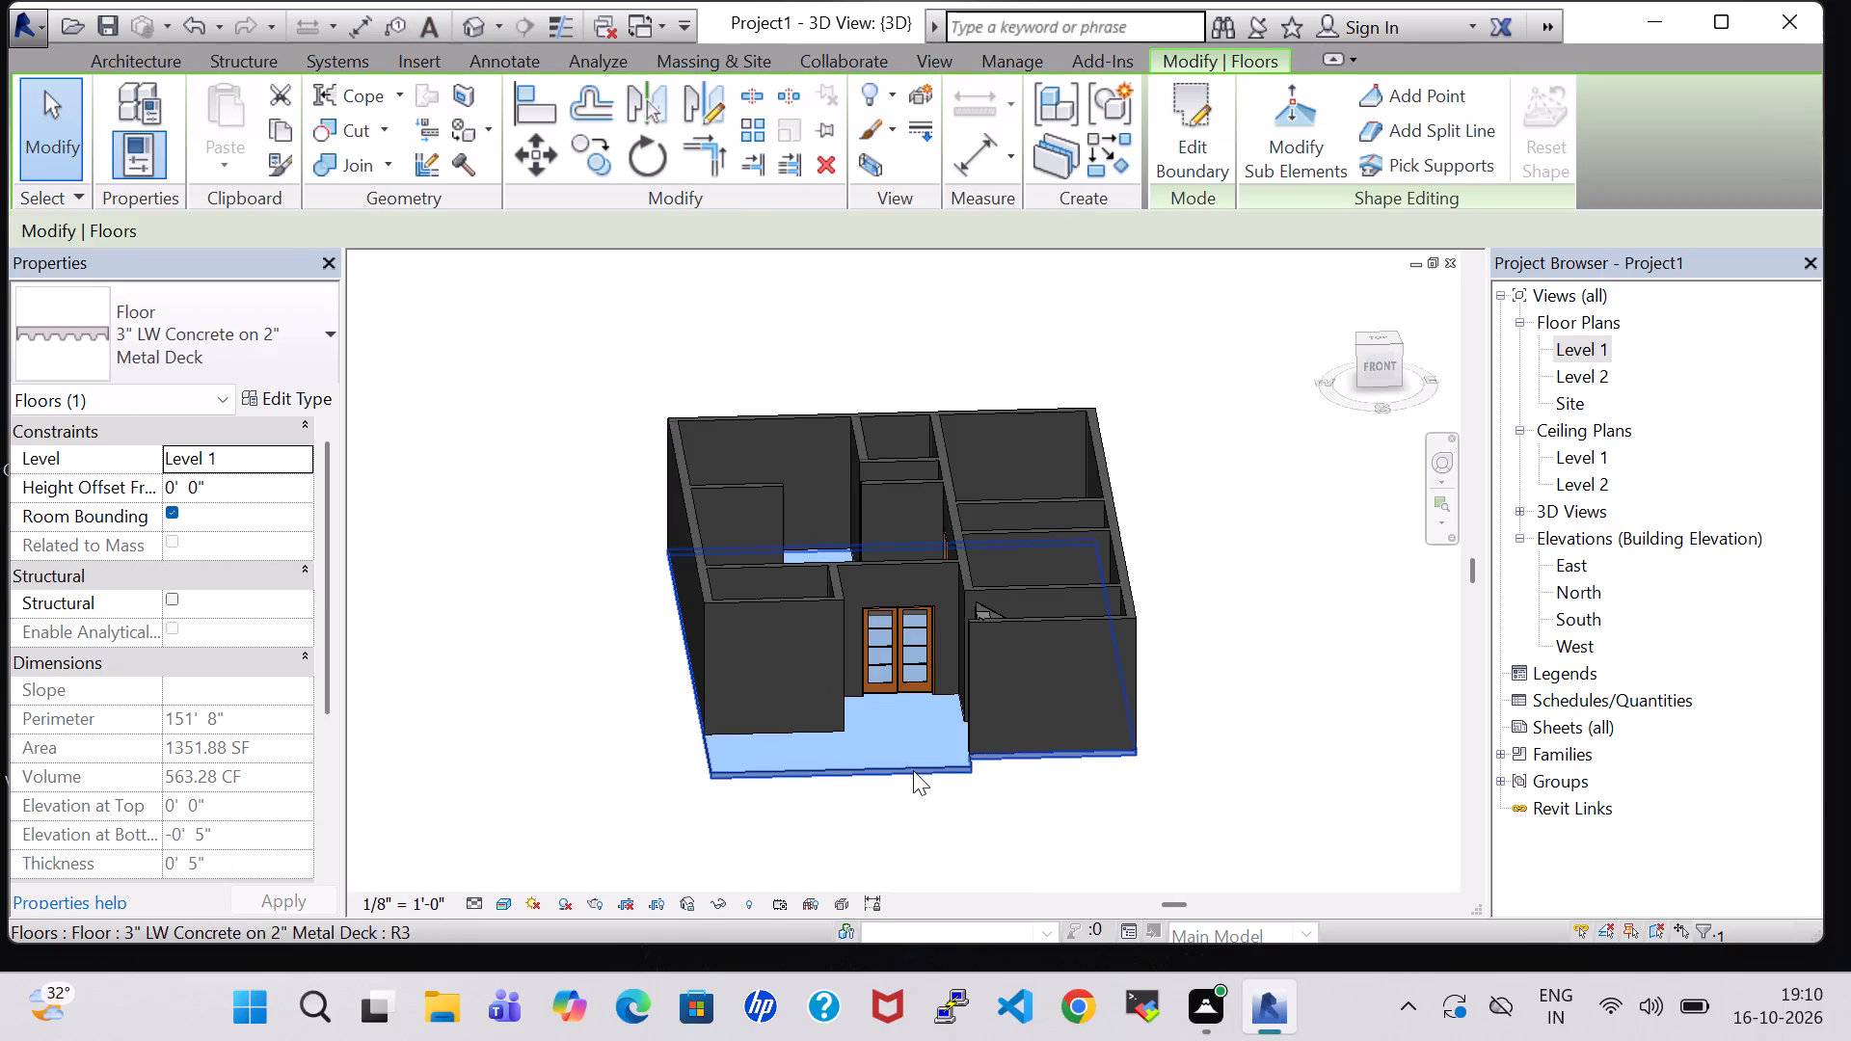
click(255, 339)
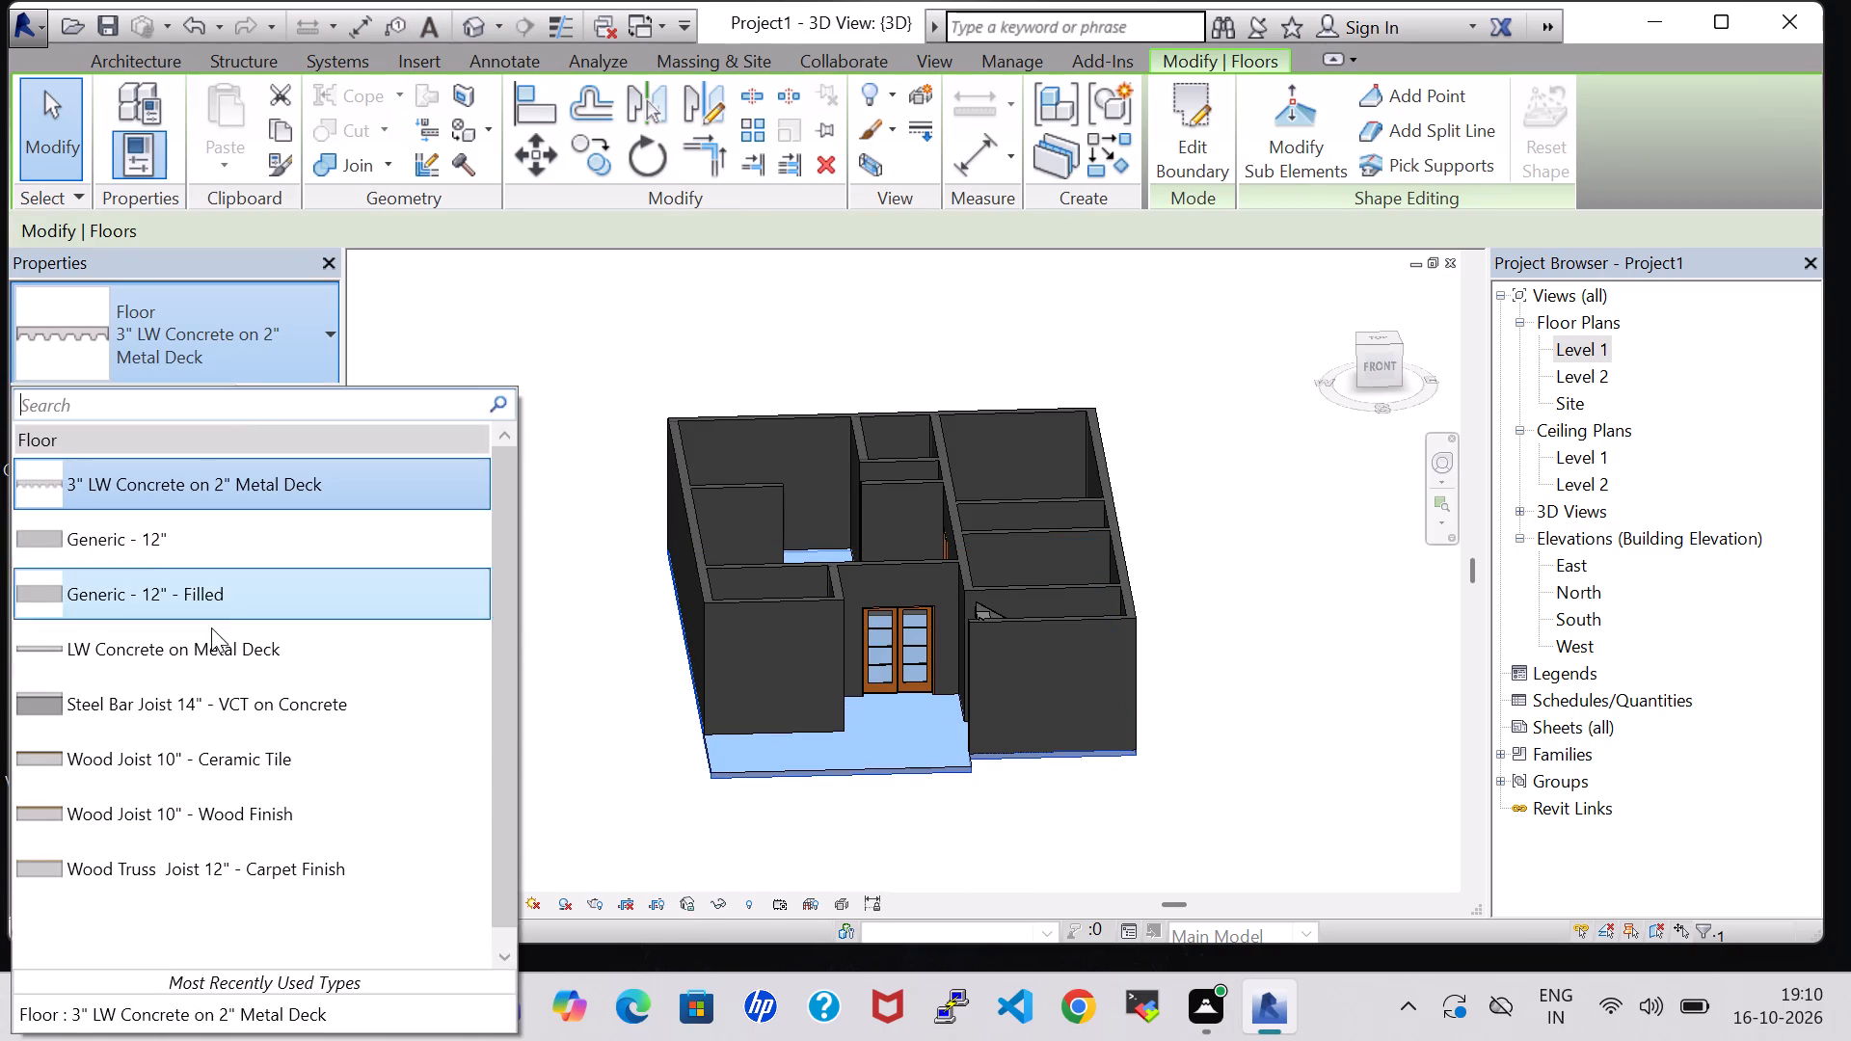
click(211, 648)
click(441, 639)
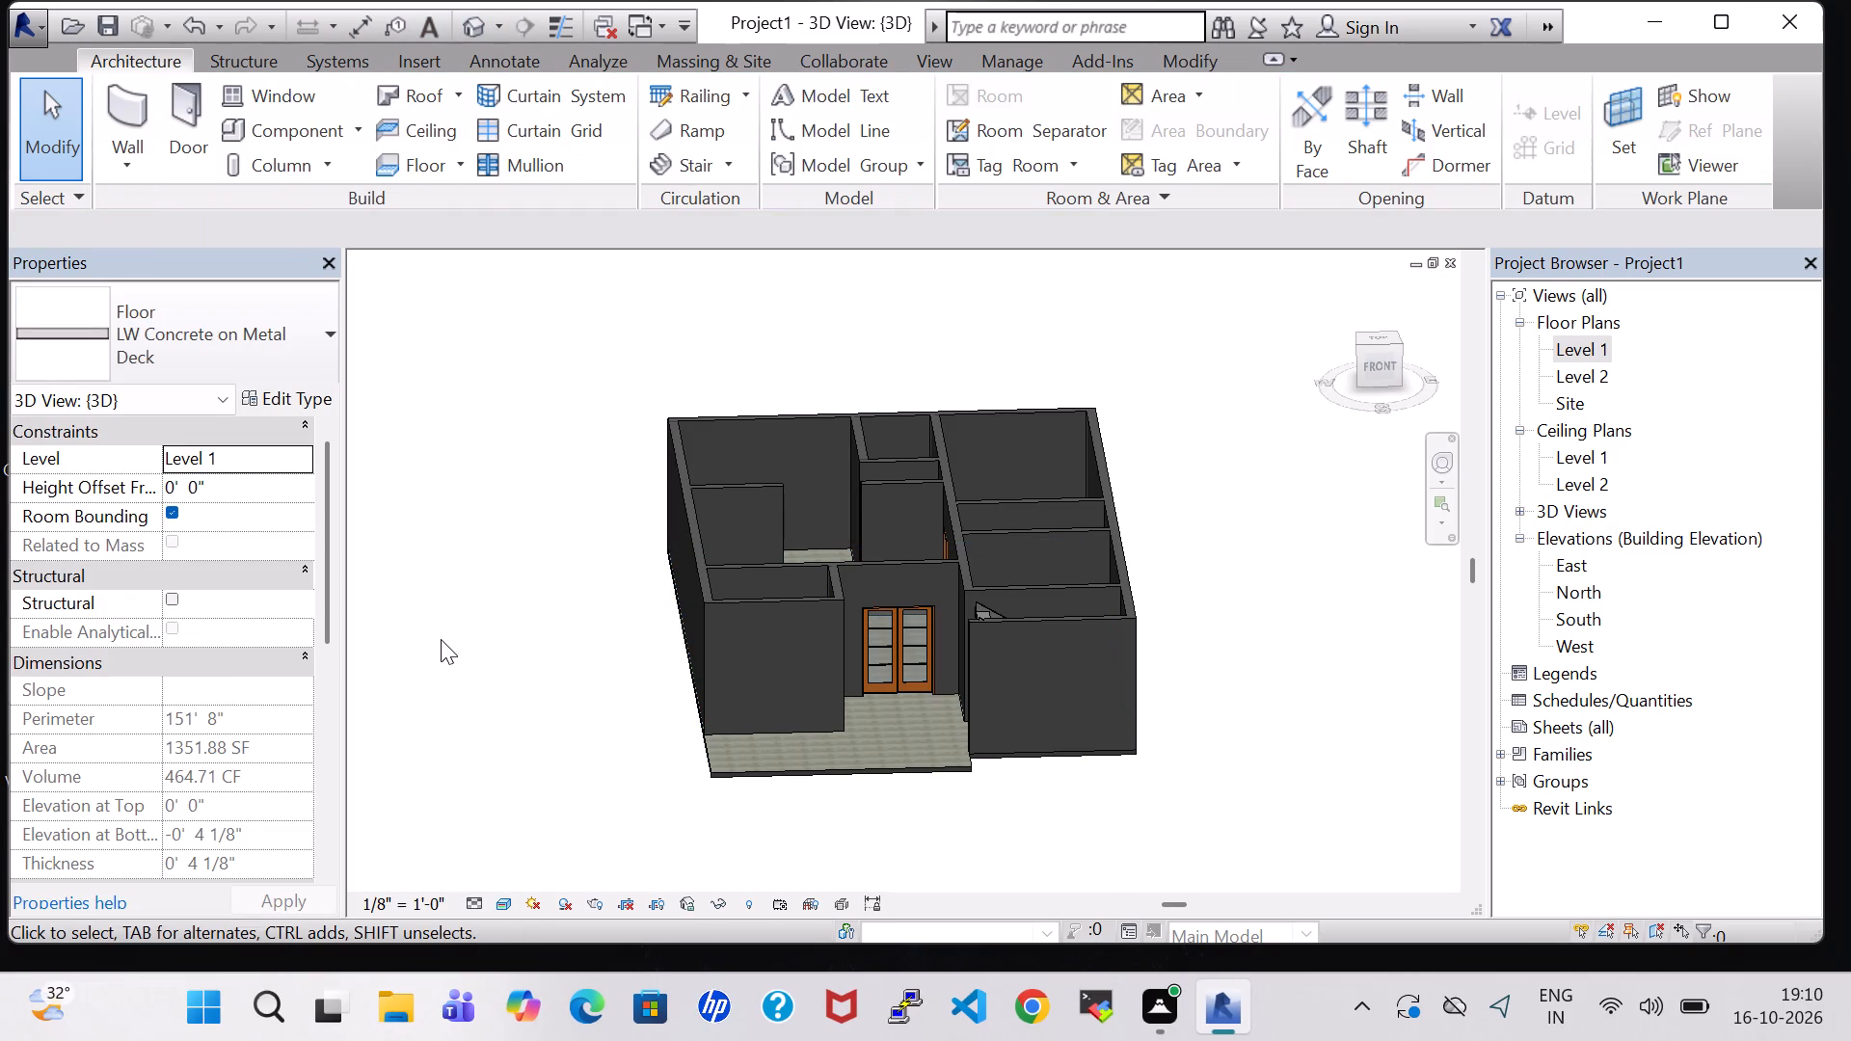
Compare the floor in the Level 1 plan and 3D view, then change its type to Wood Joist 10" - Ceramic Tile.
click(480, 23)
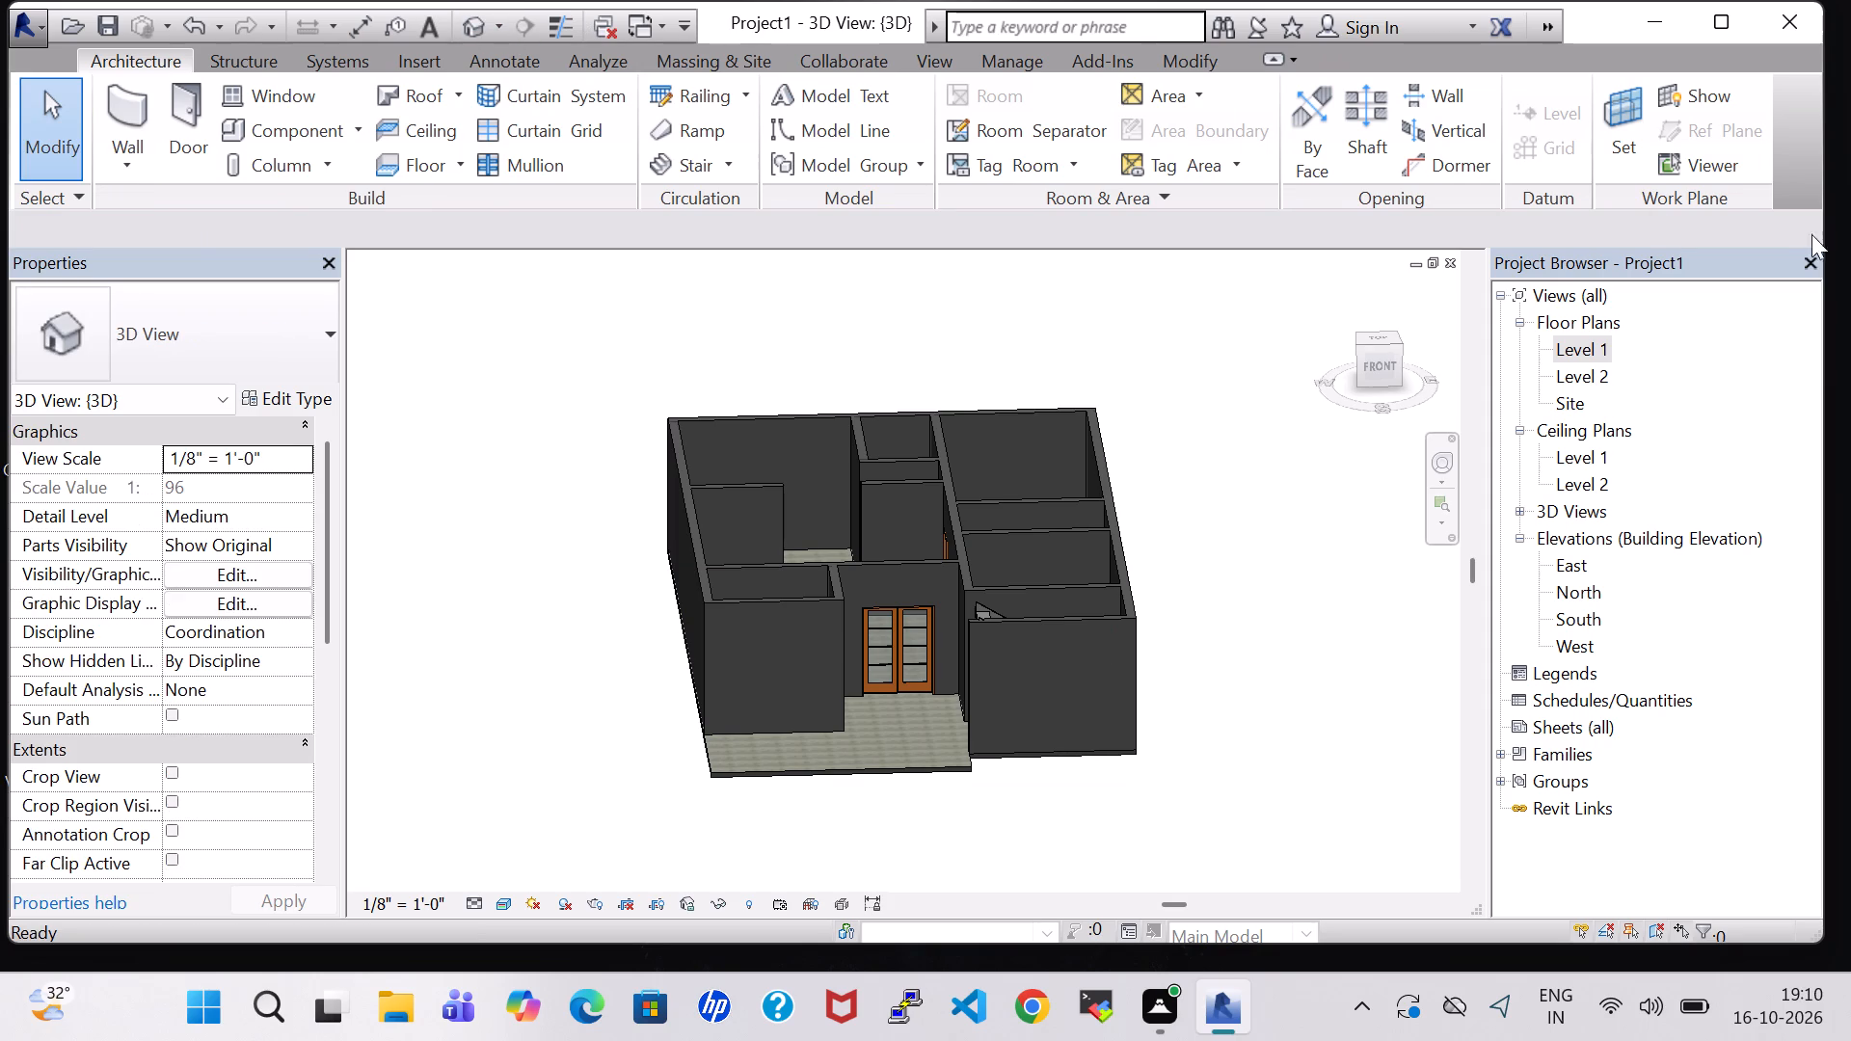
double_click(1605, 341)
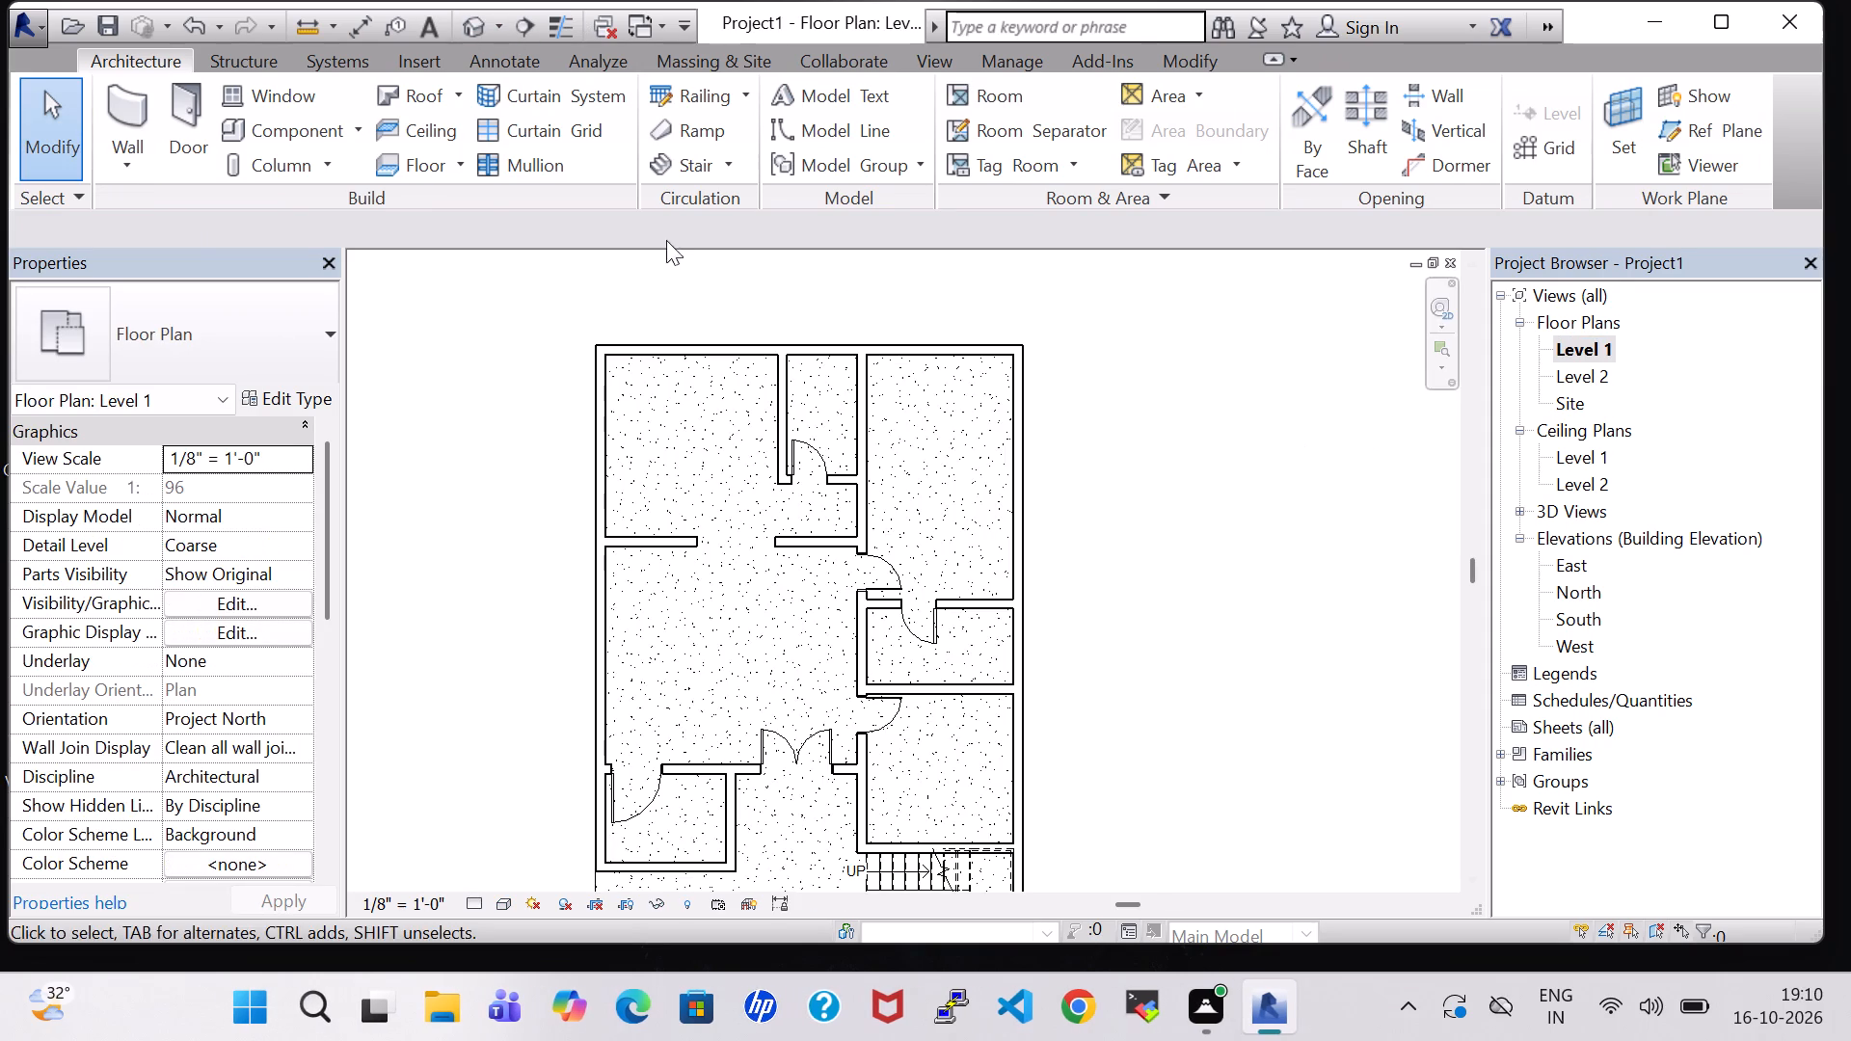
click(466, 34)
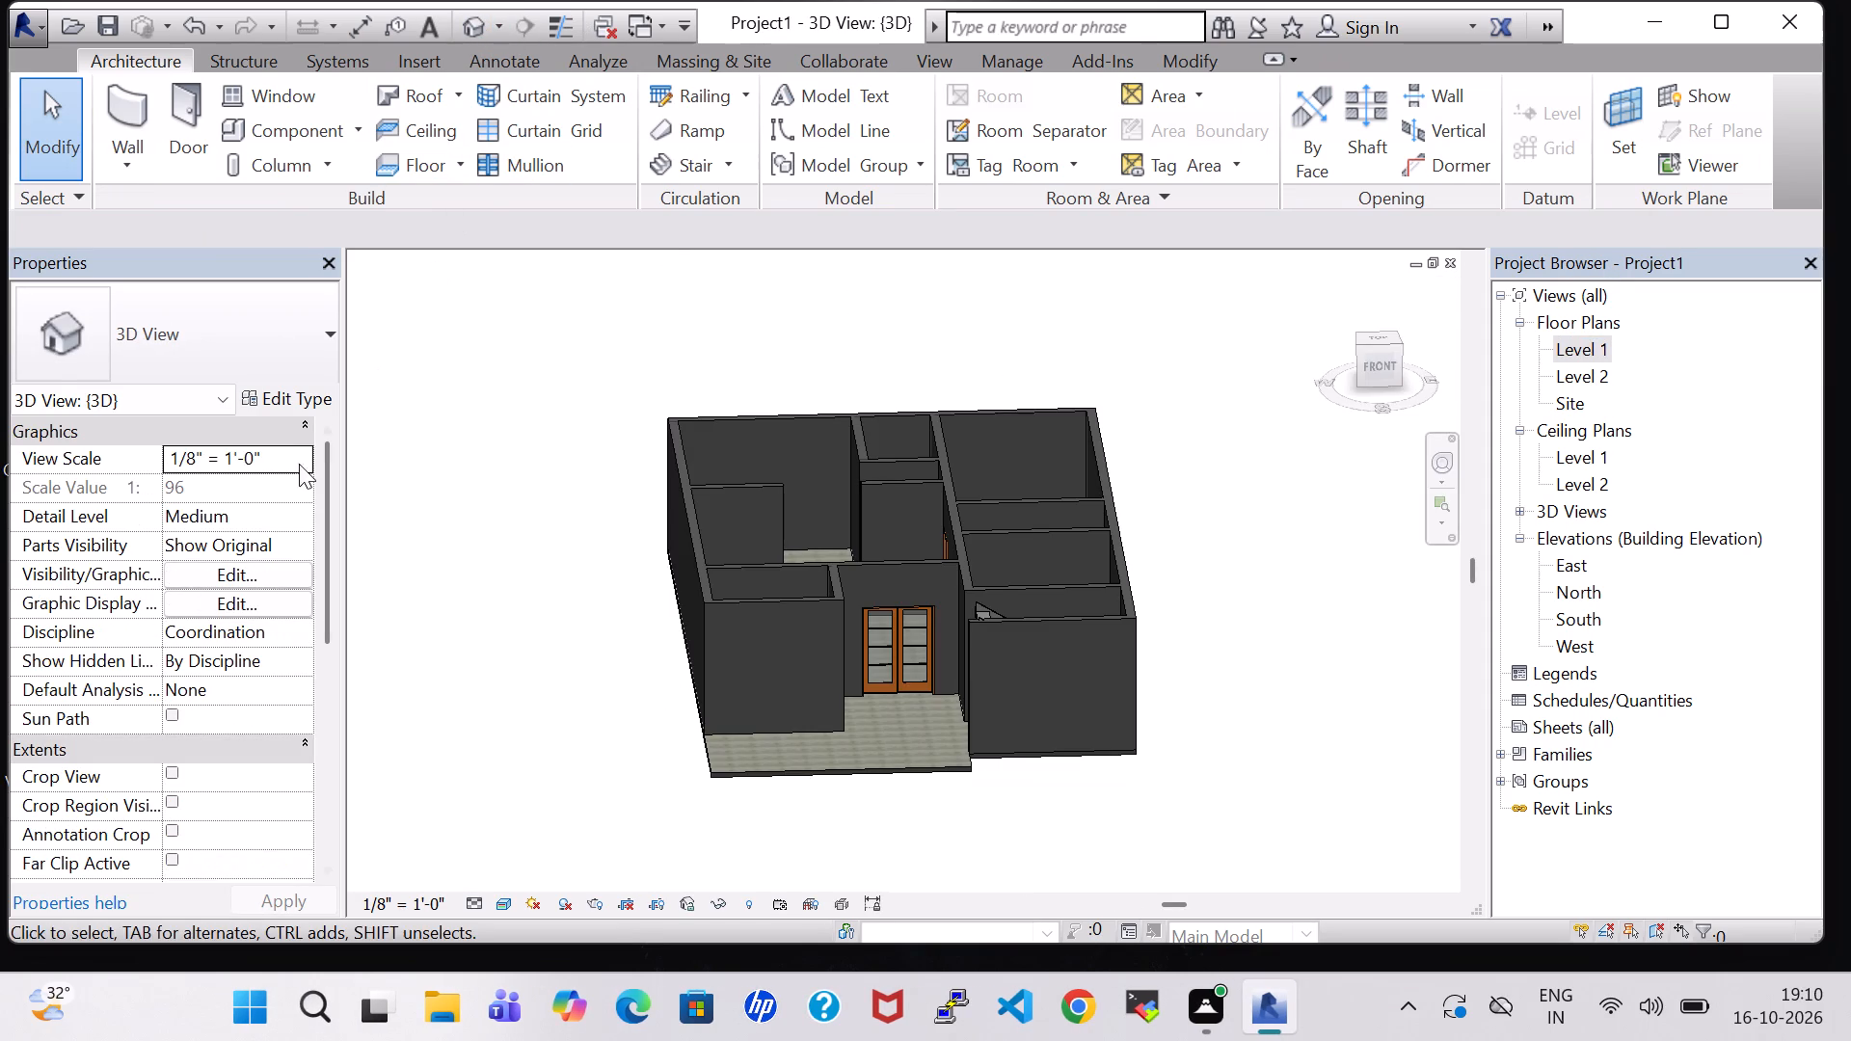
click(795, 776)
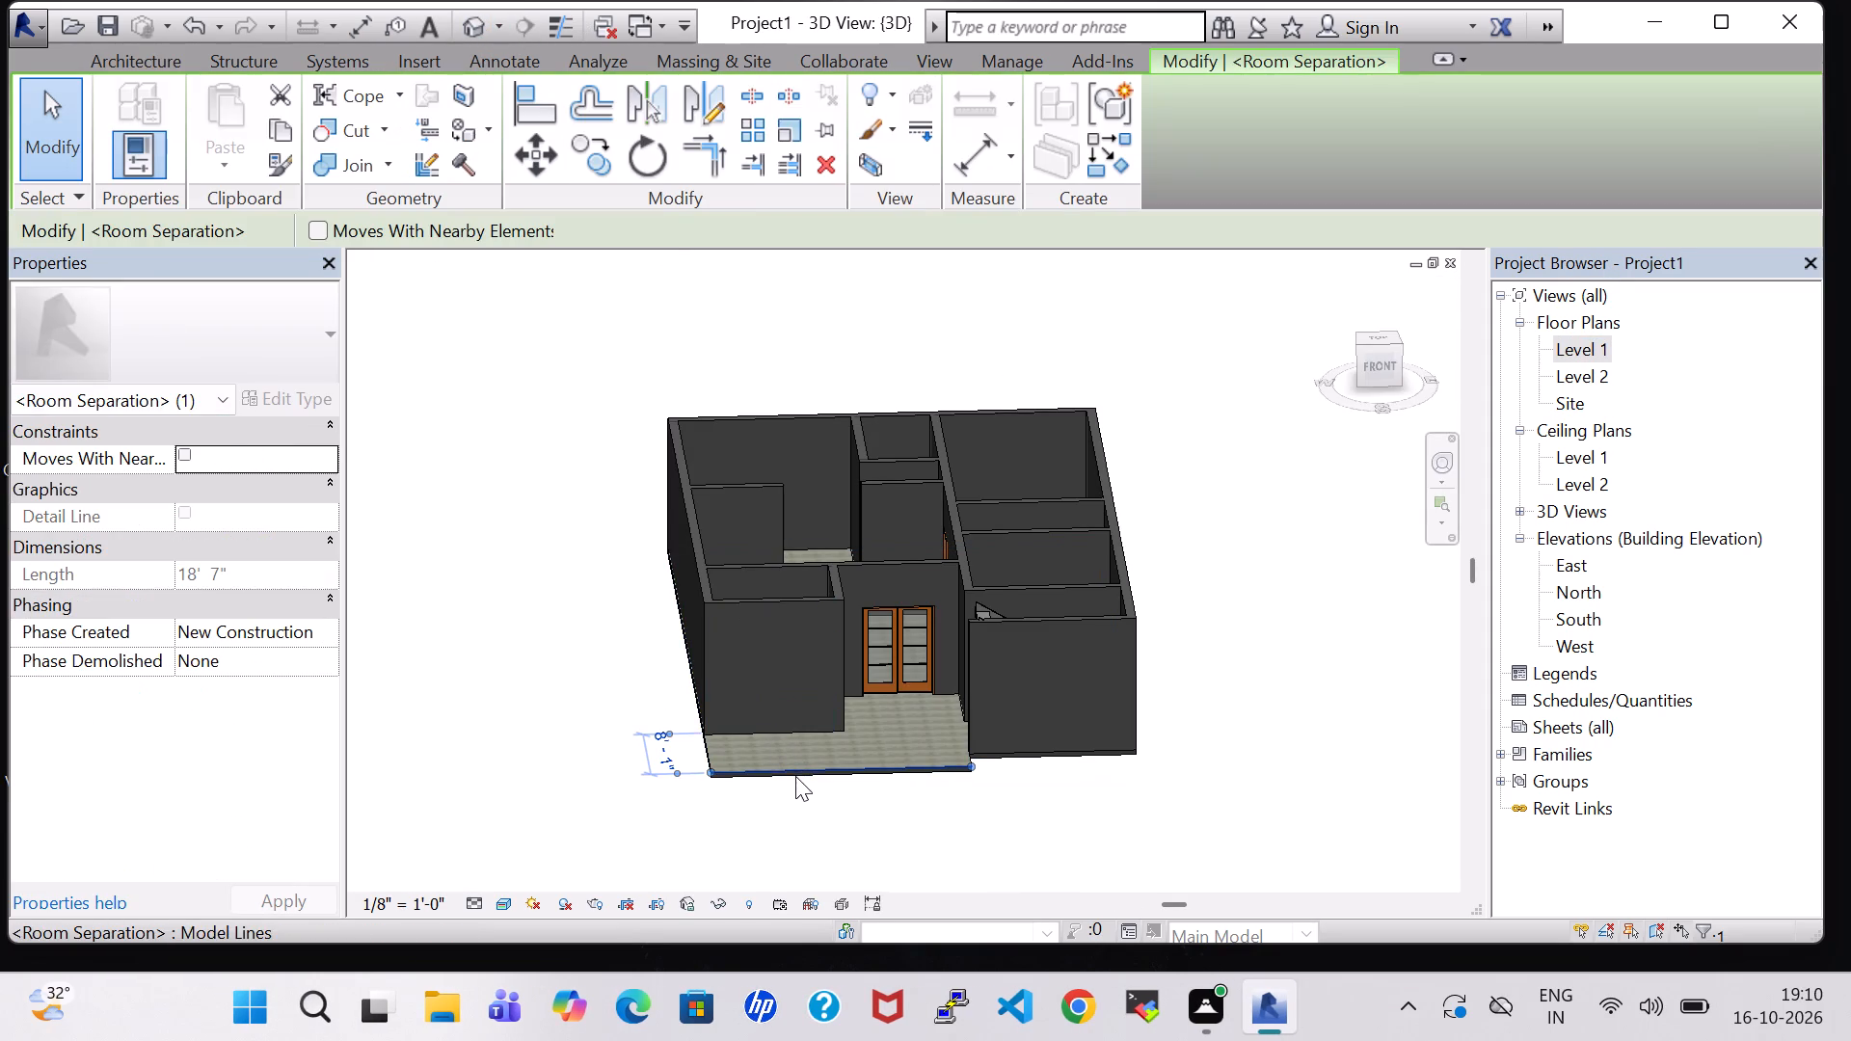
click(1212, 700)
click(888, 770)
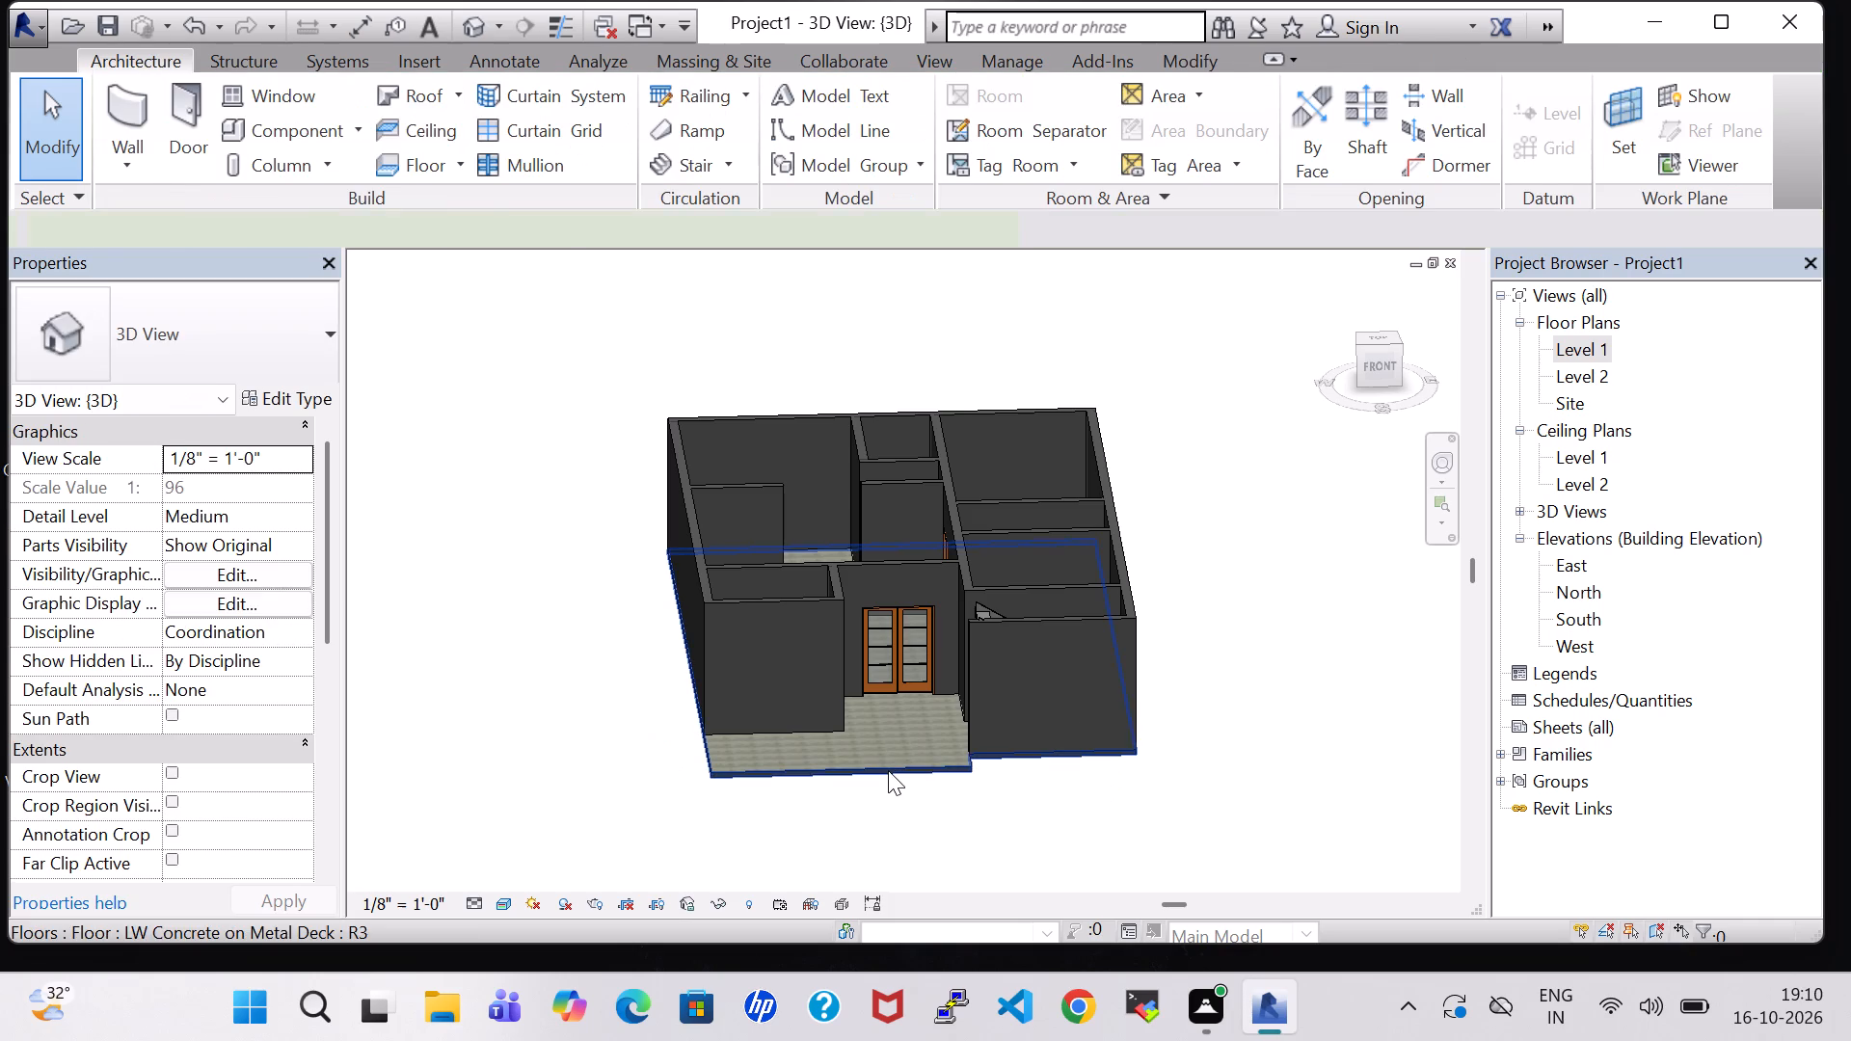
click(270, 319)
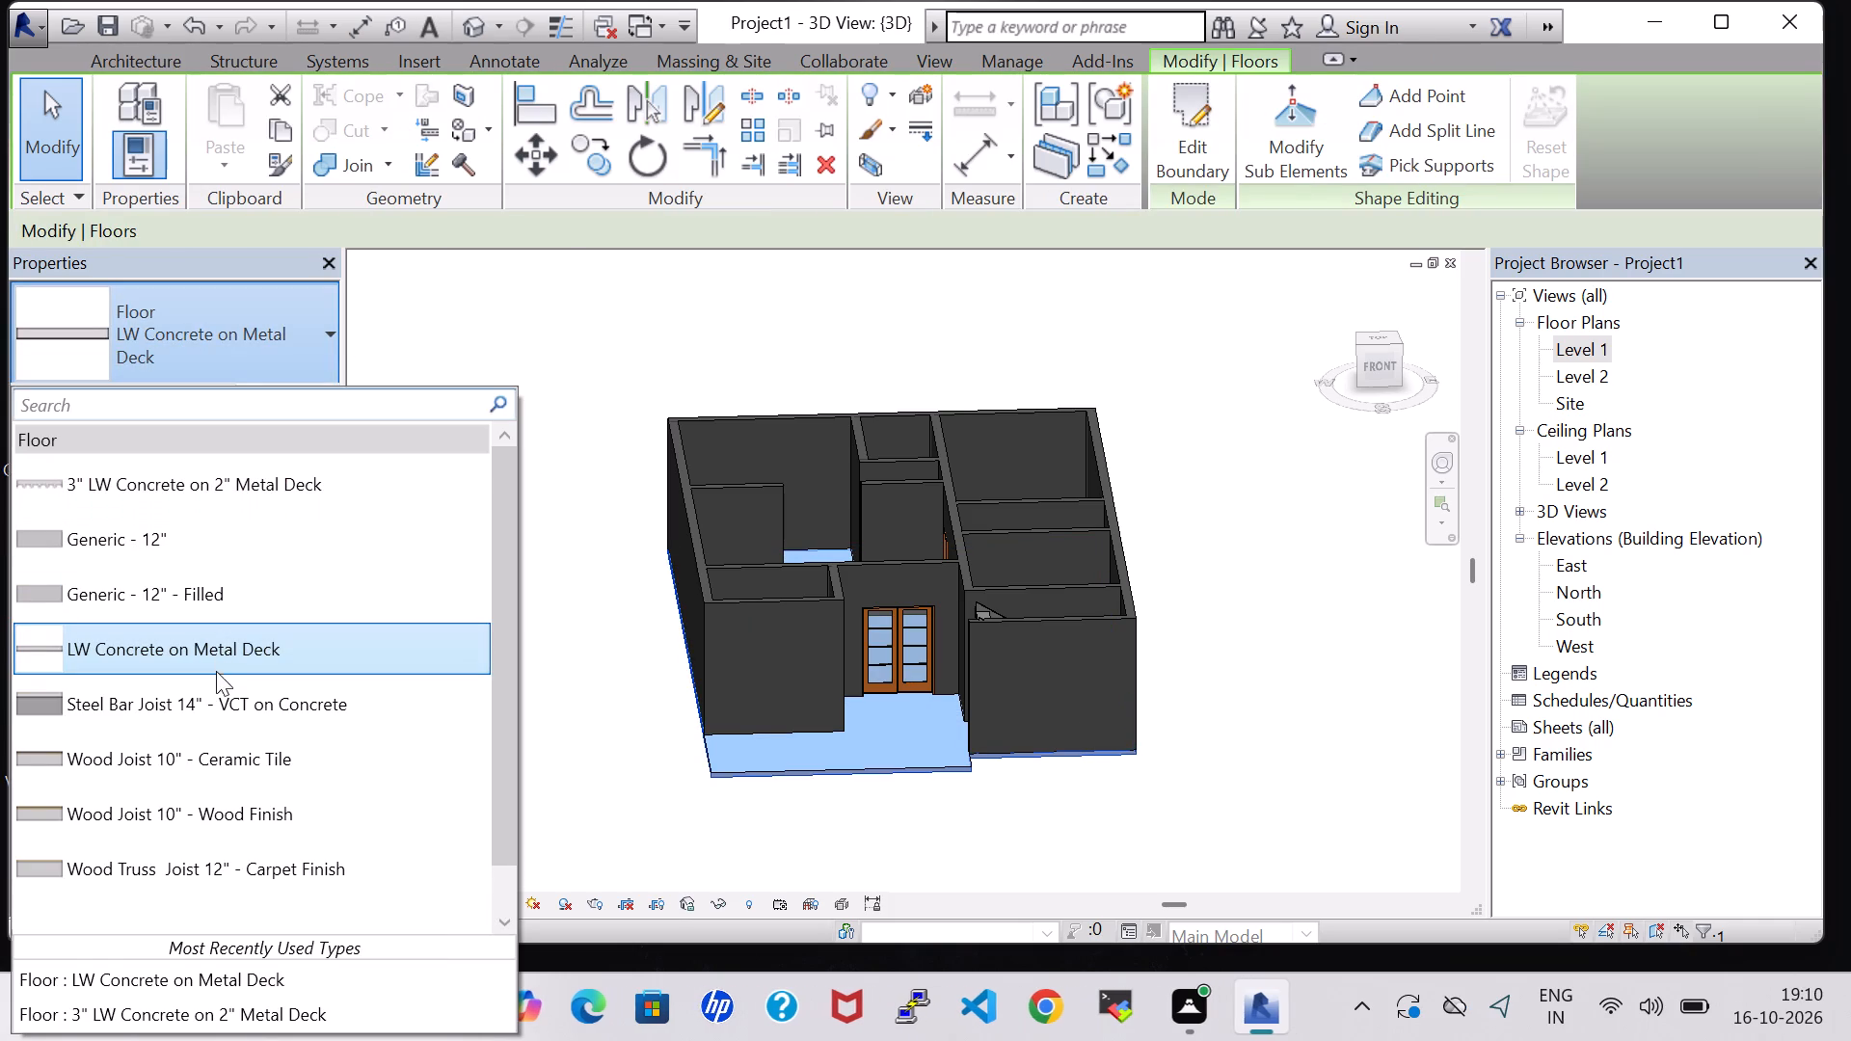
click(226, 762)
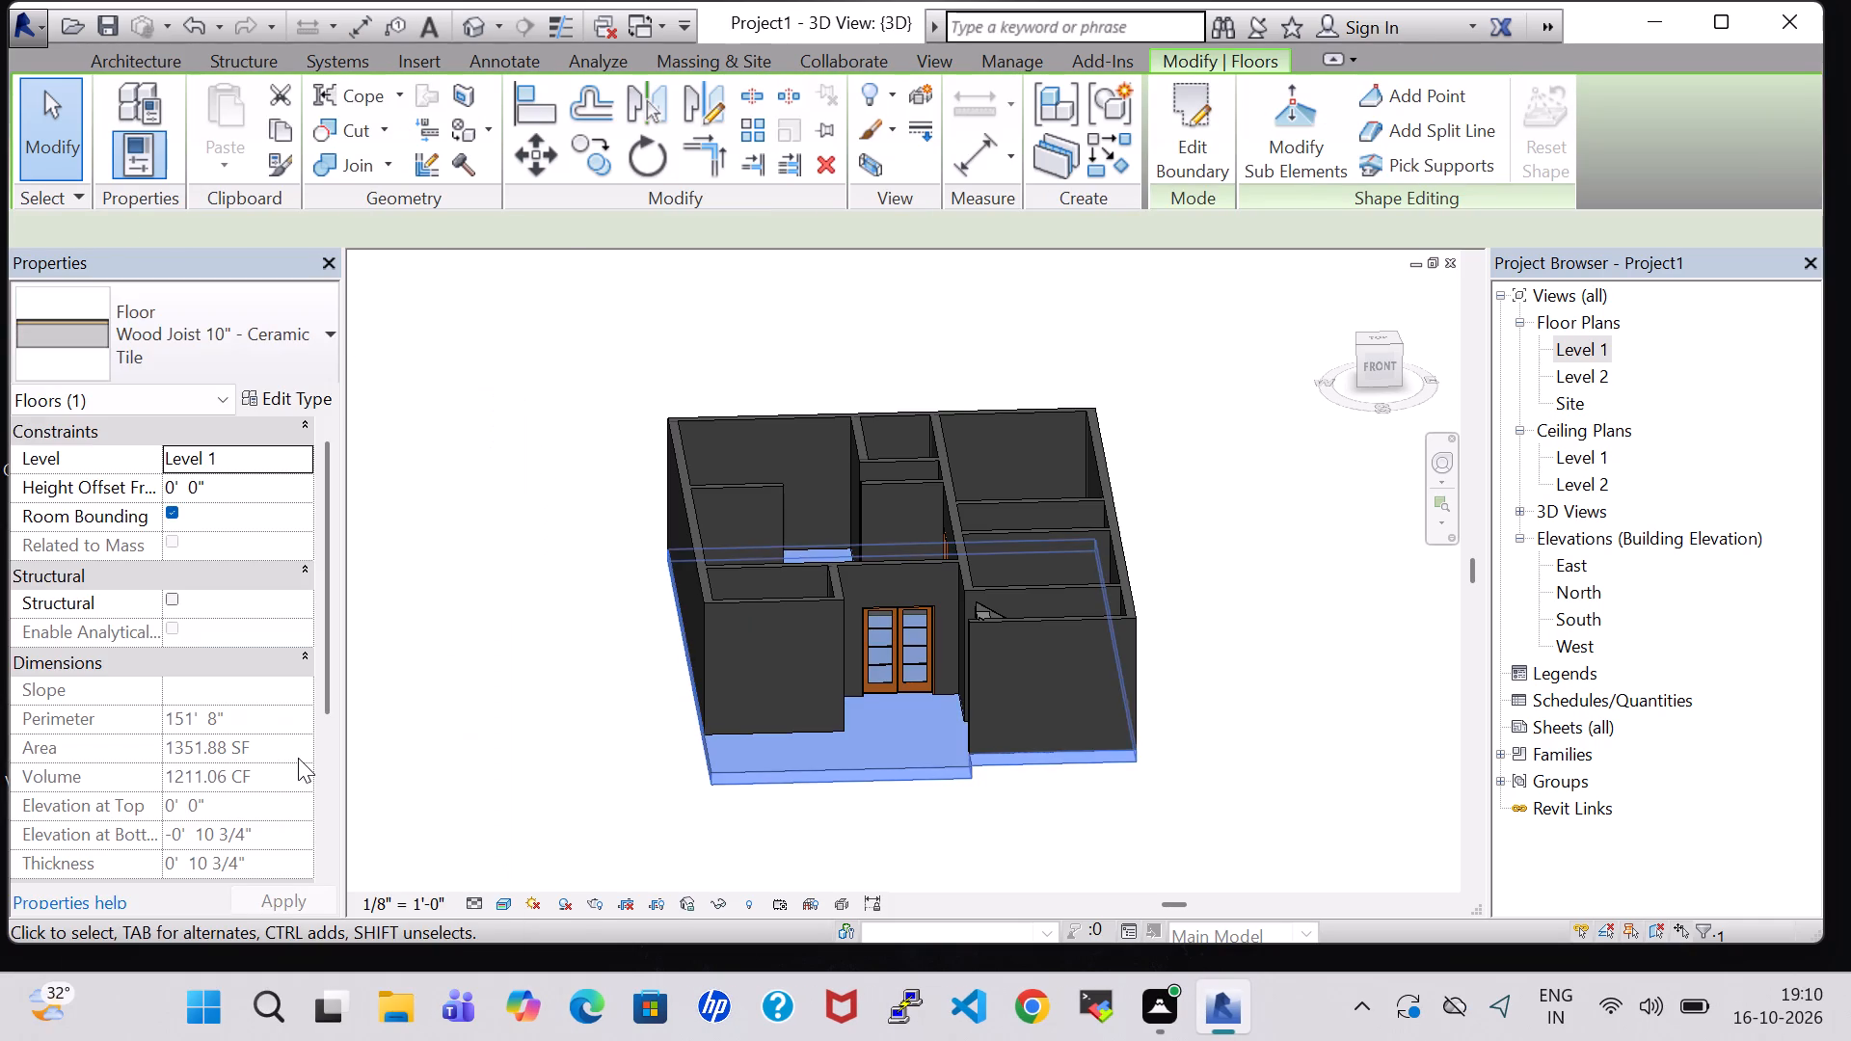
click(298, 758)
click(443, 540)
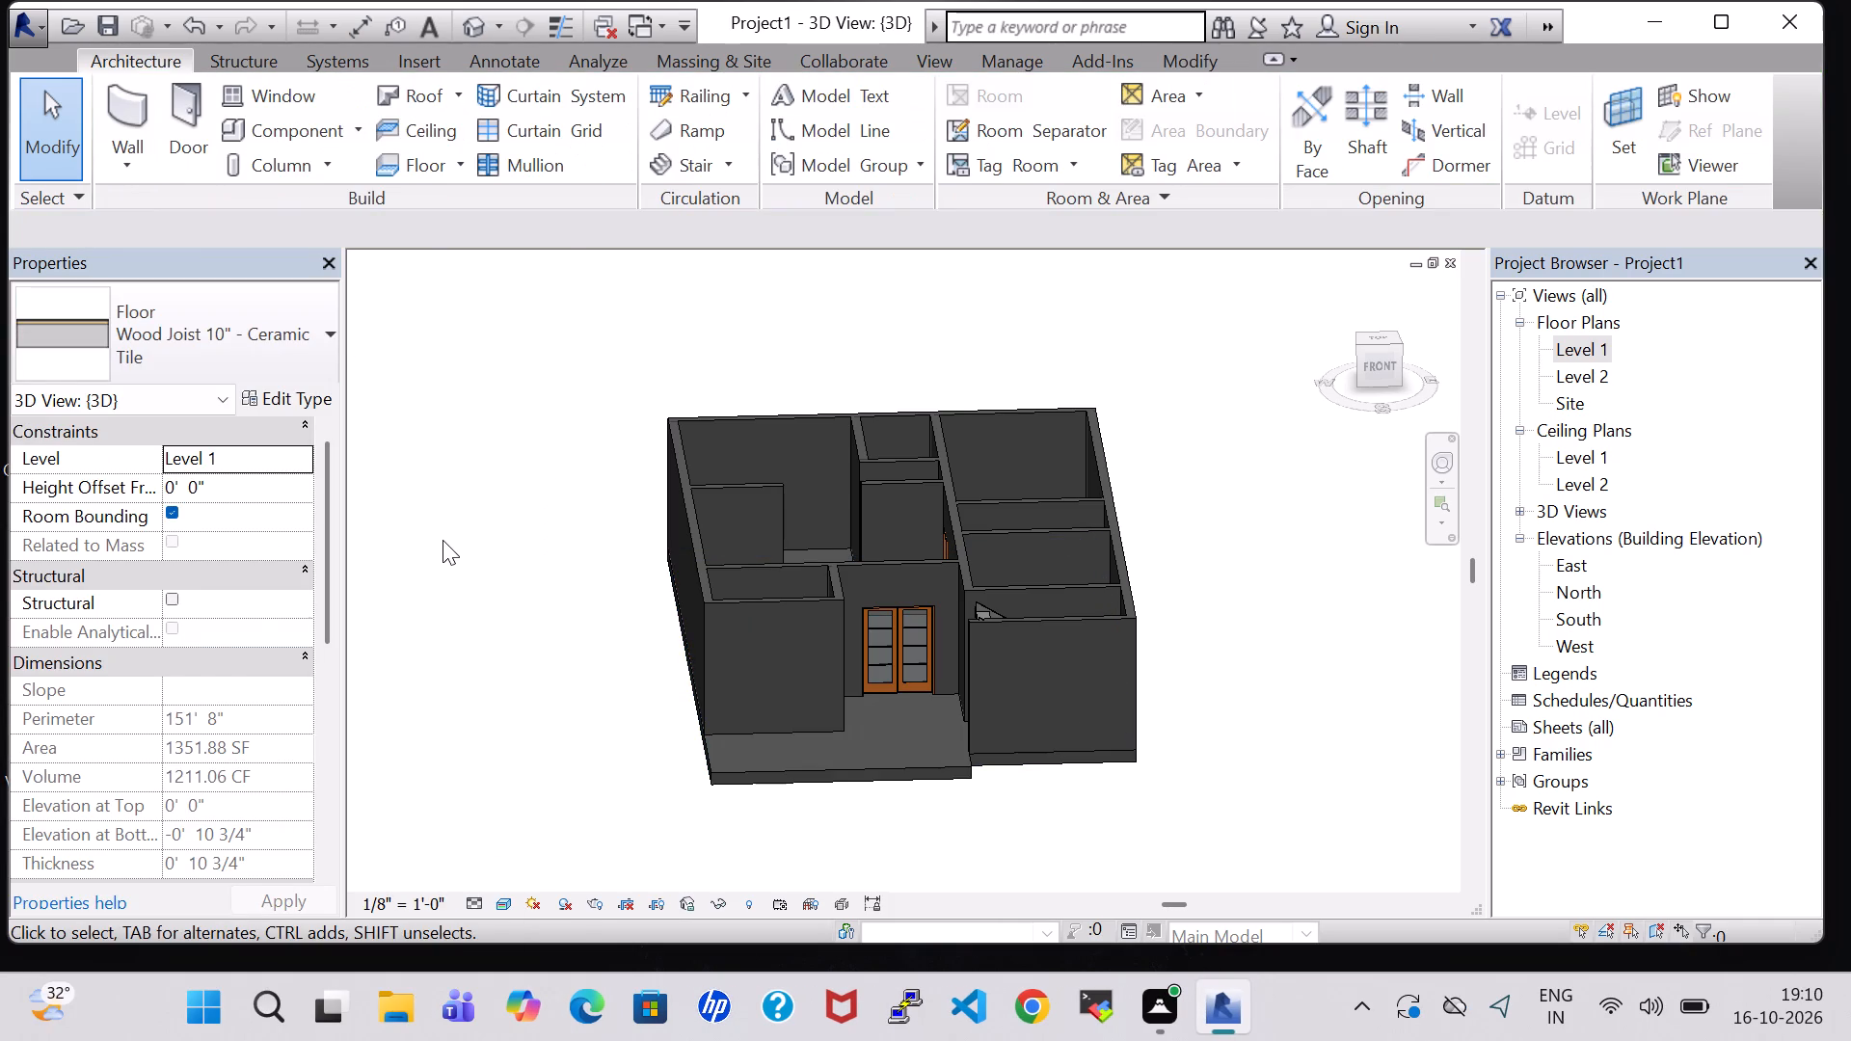
Change the Level 1 floor's type to Wood Joist 10" - Wood Finish.
click(943, 781)
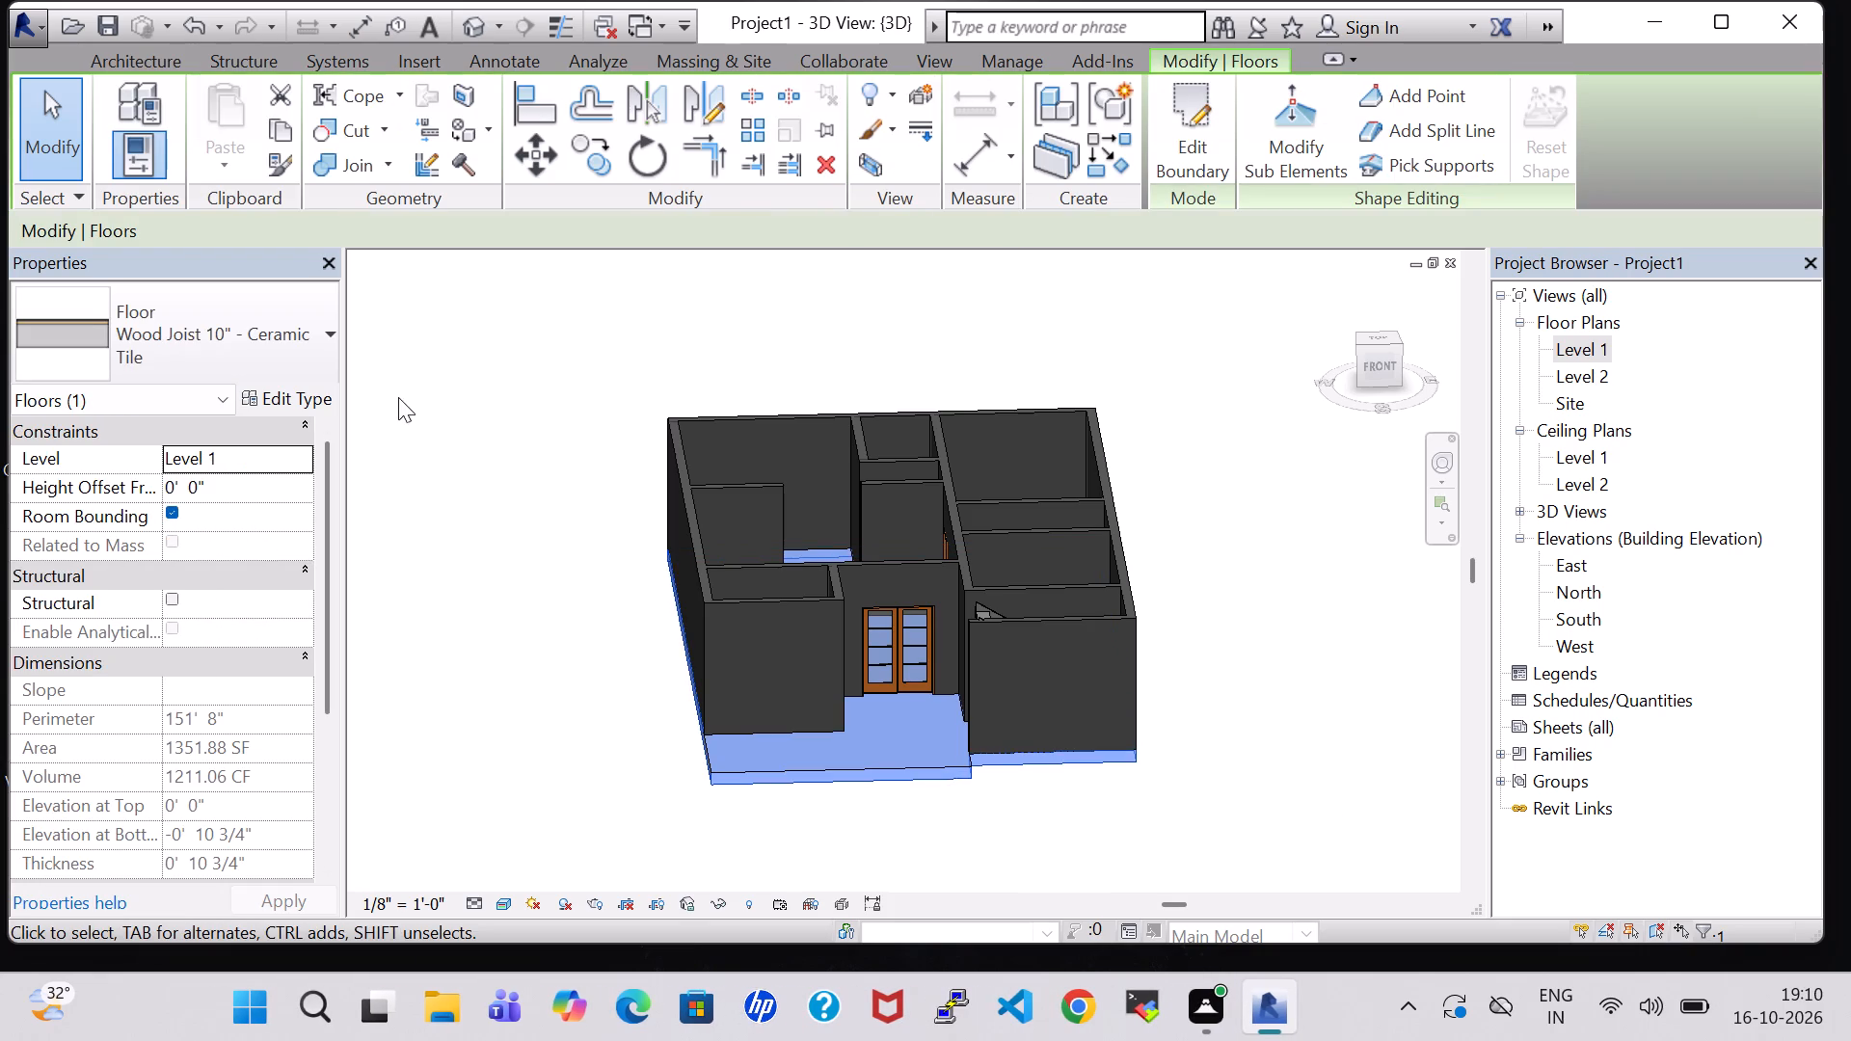
click(282, 316)
click(246, 818)
click(489, 770)
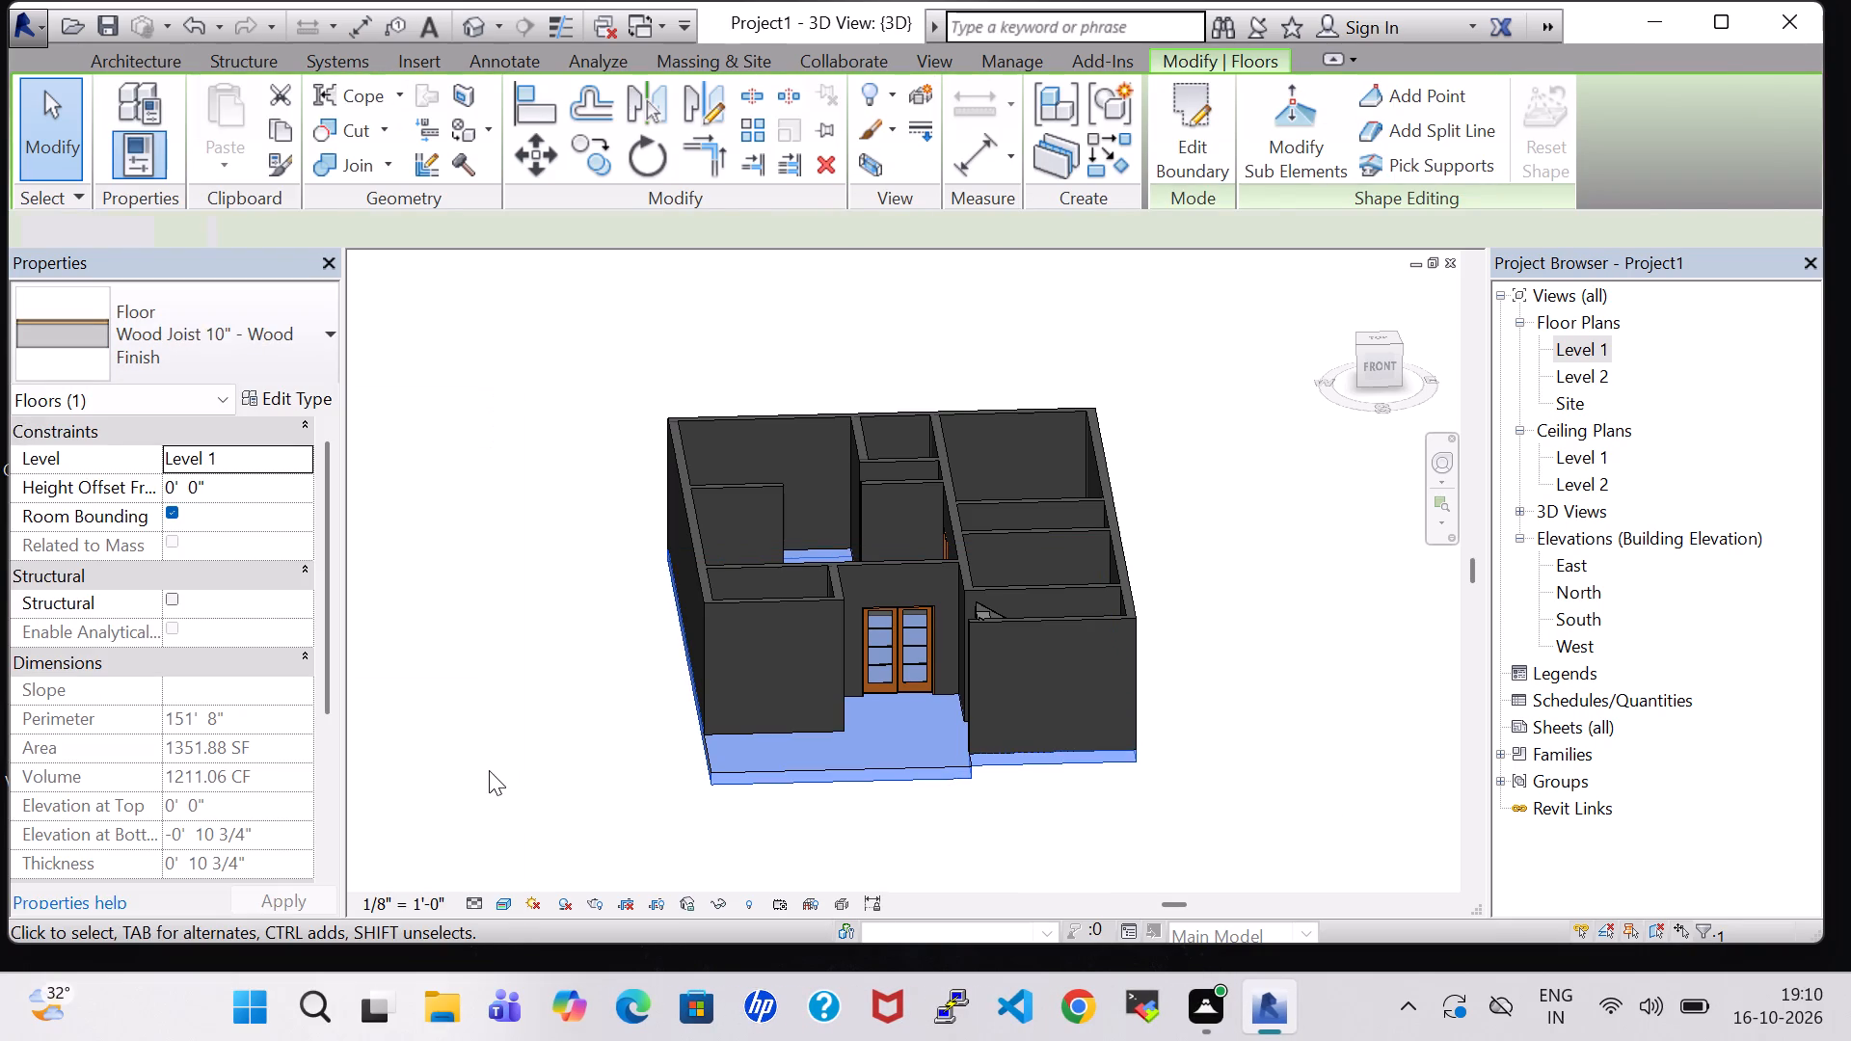
Check the floor's finish in the 3D view and across the whole Level 1 floor plan.
click(462, 22)
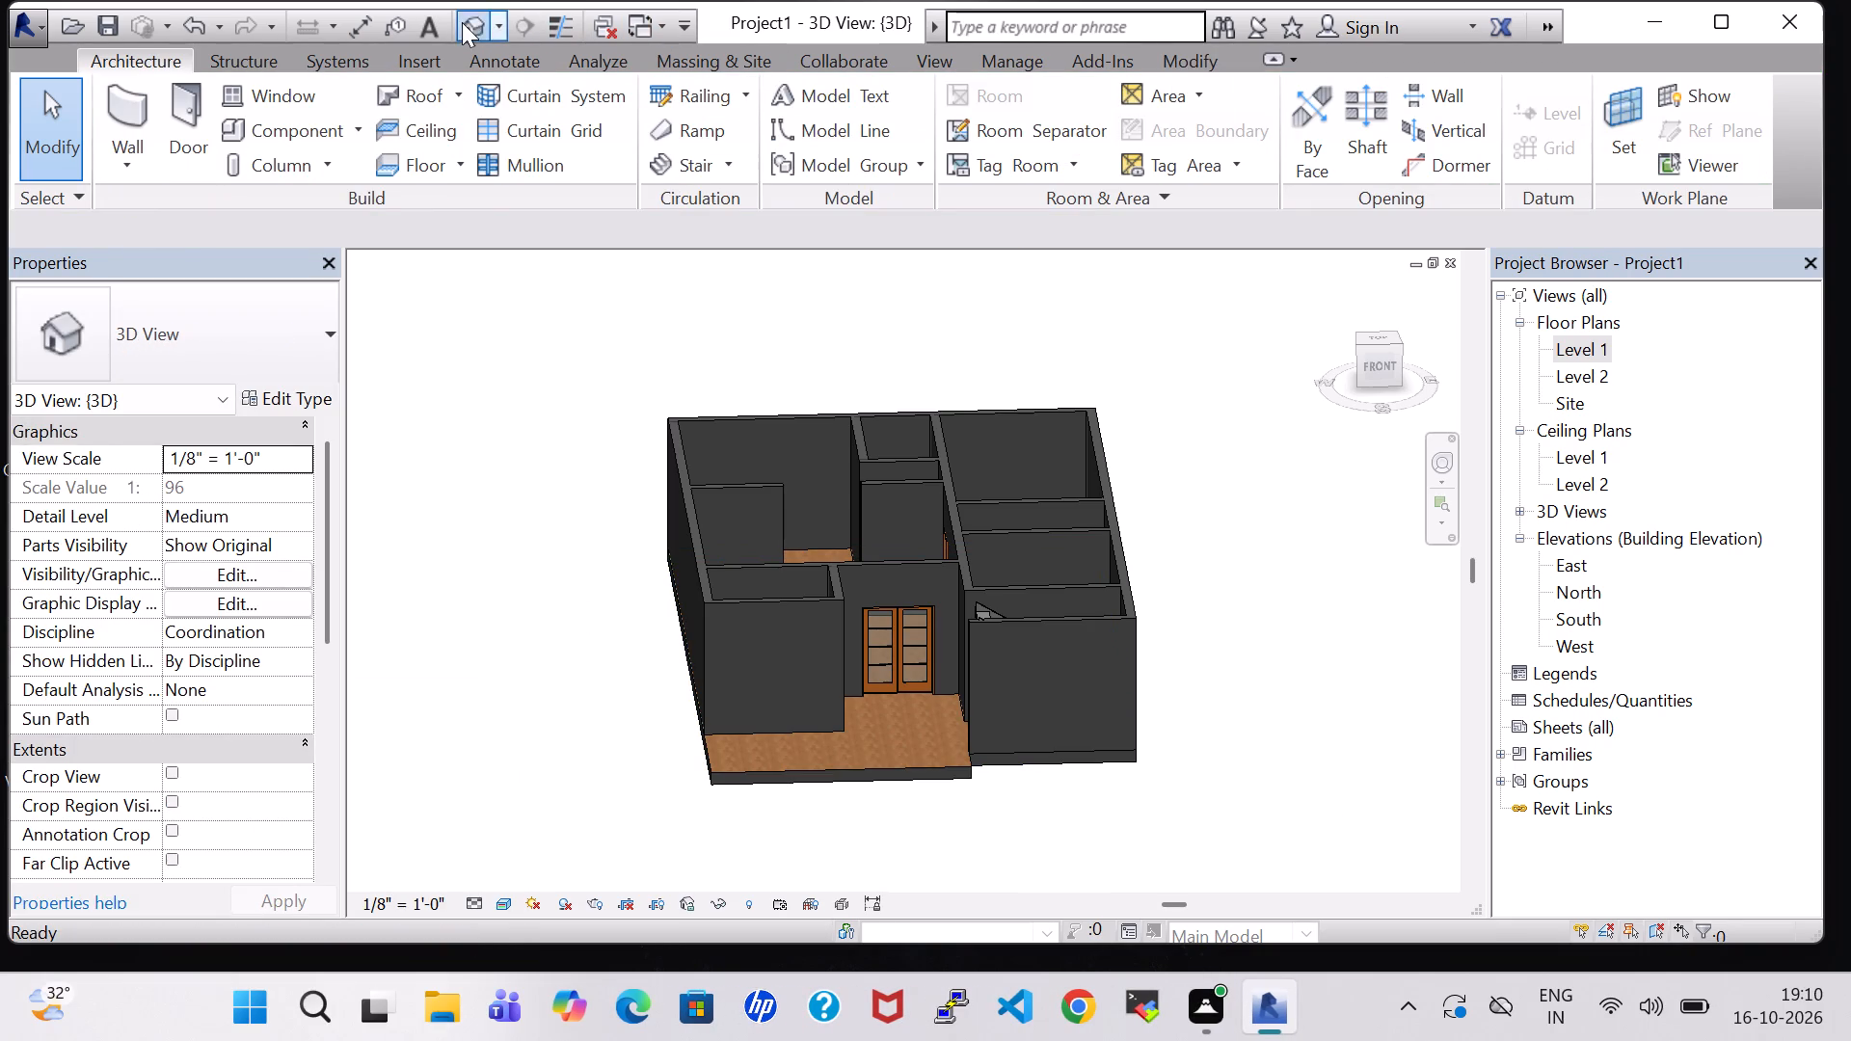
double_click(1585, 336)
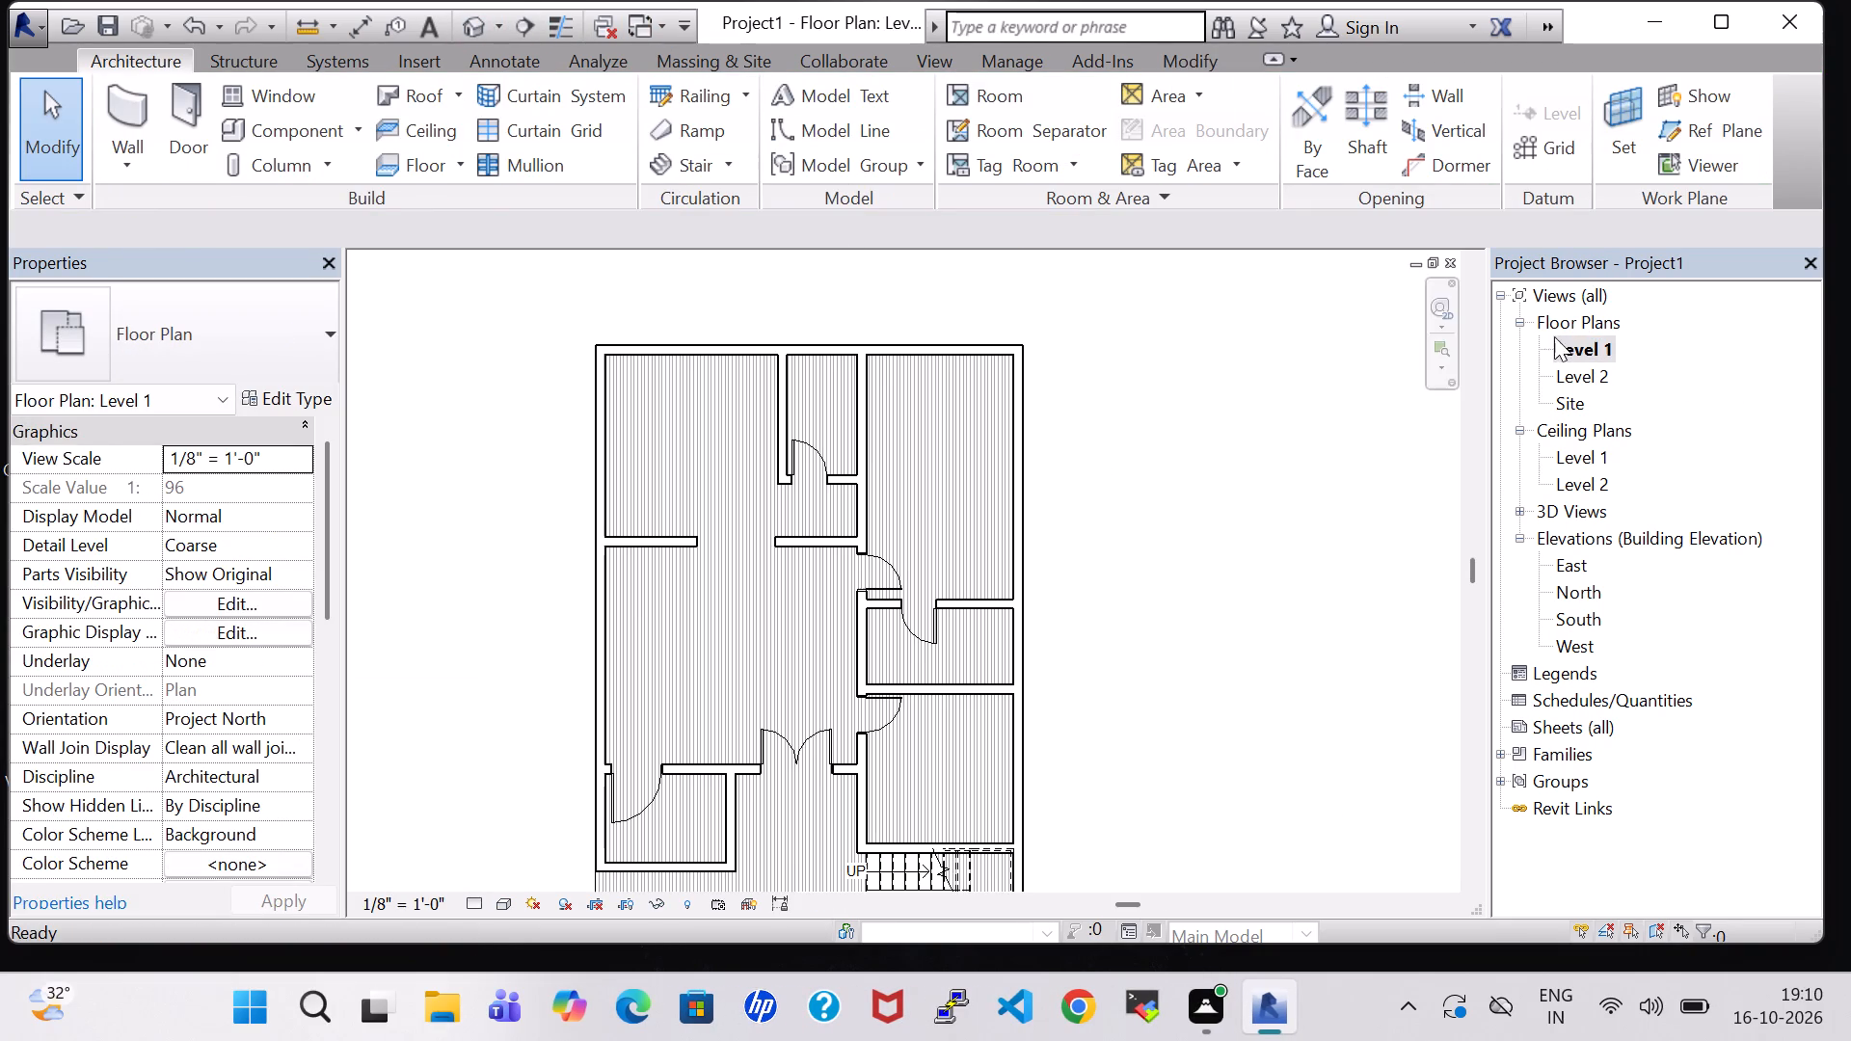
scroll(1233, 525, down, 1)
middle_drag(1233, 525, 1251, 449)
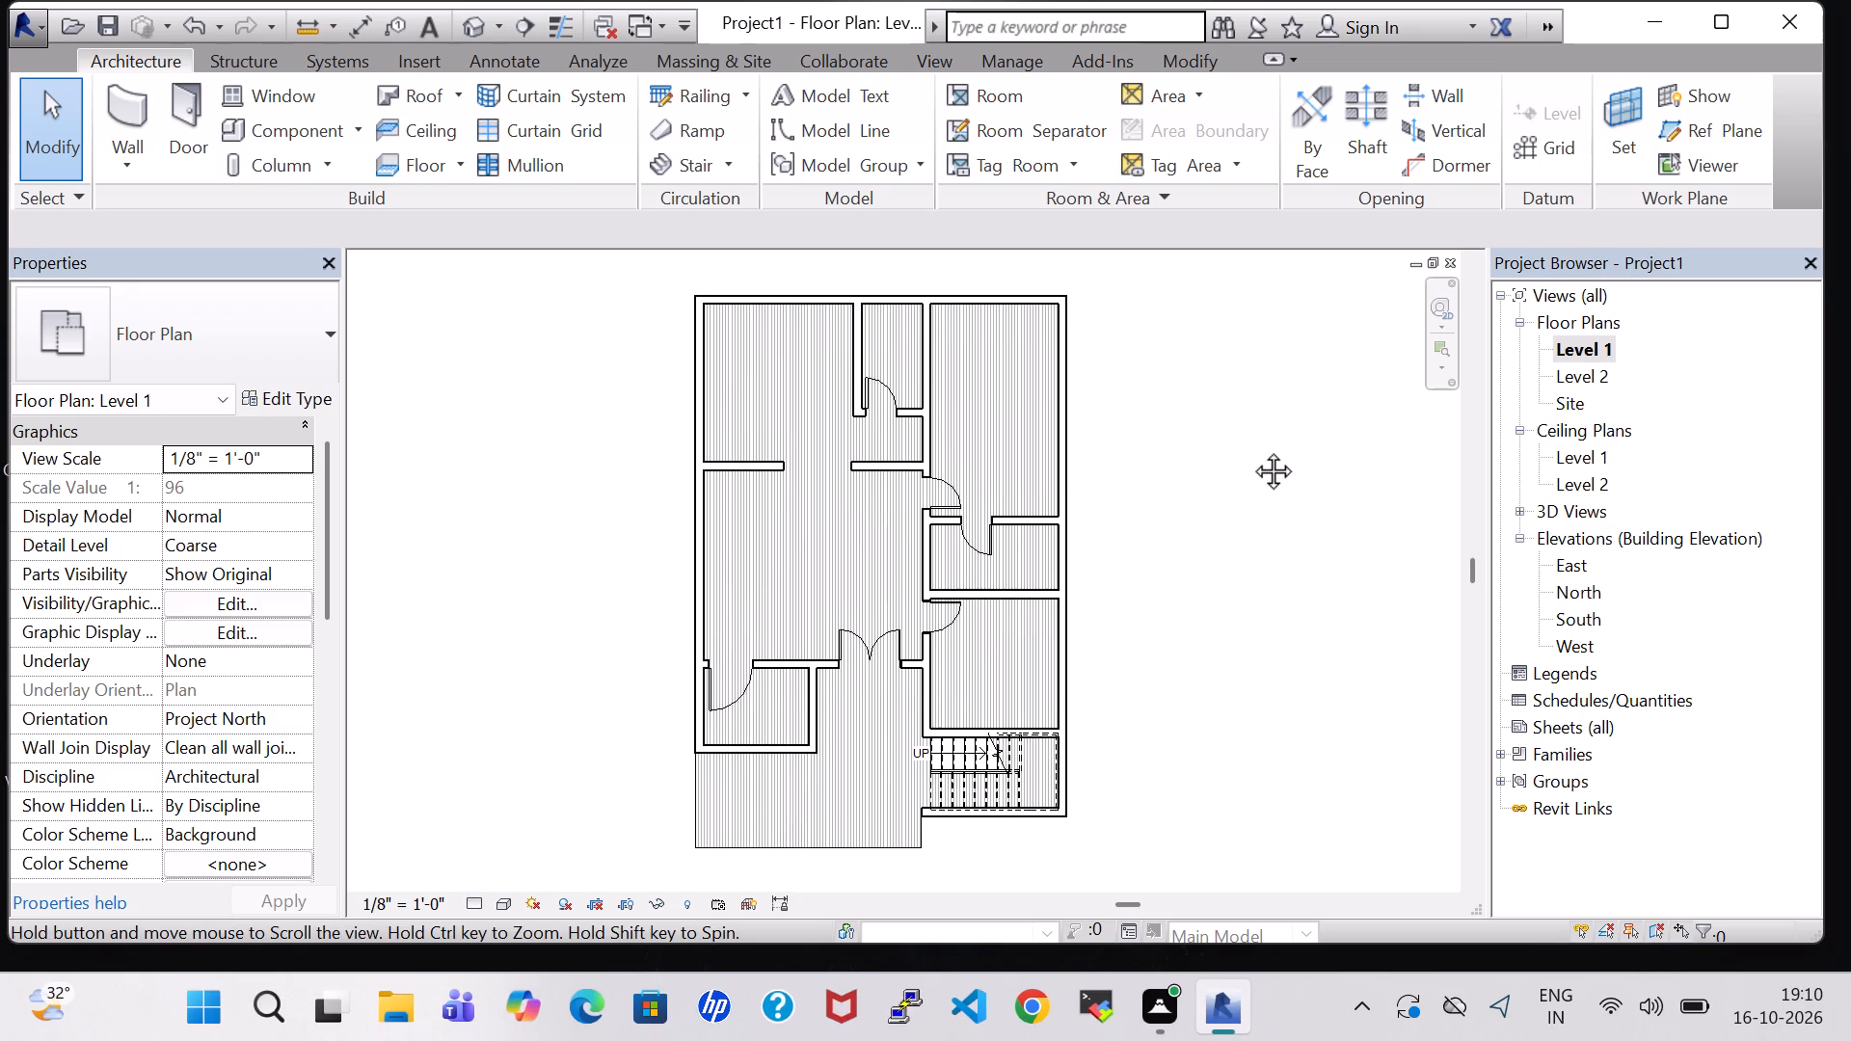
middle_drag(1251, 449, 1256, 453)
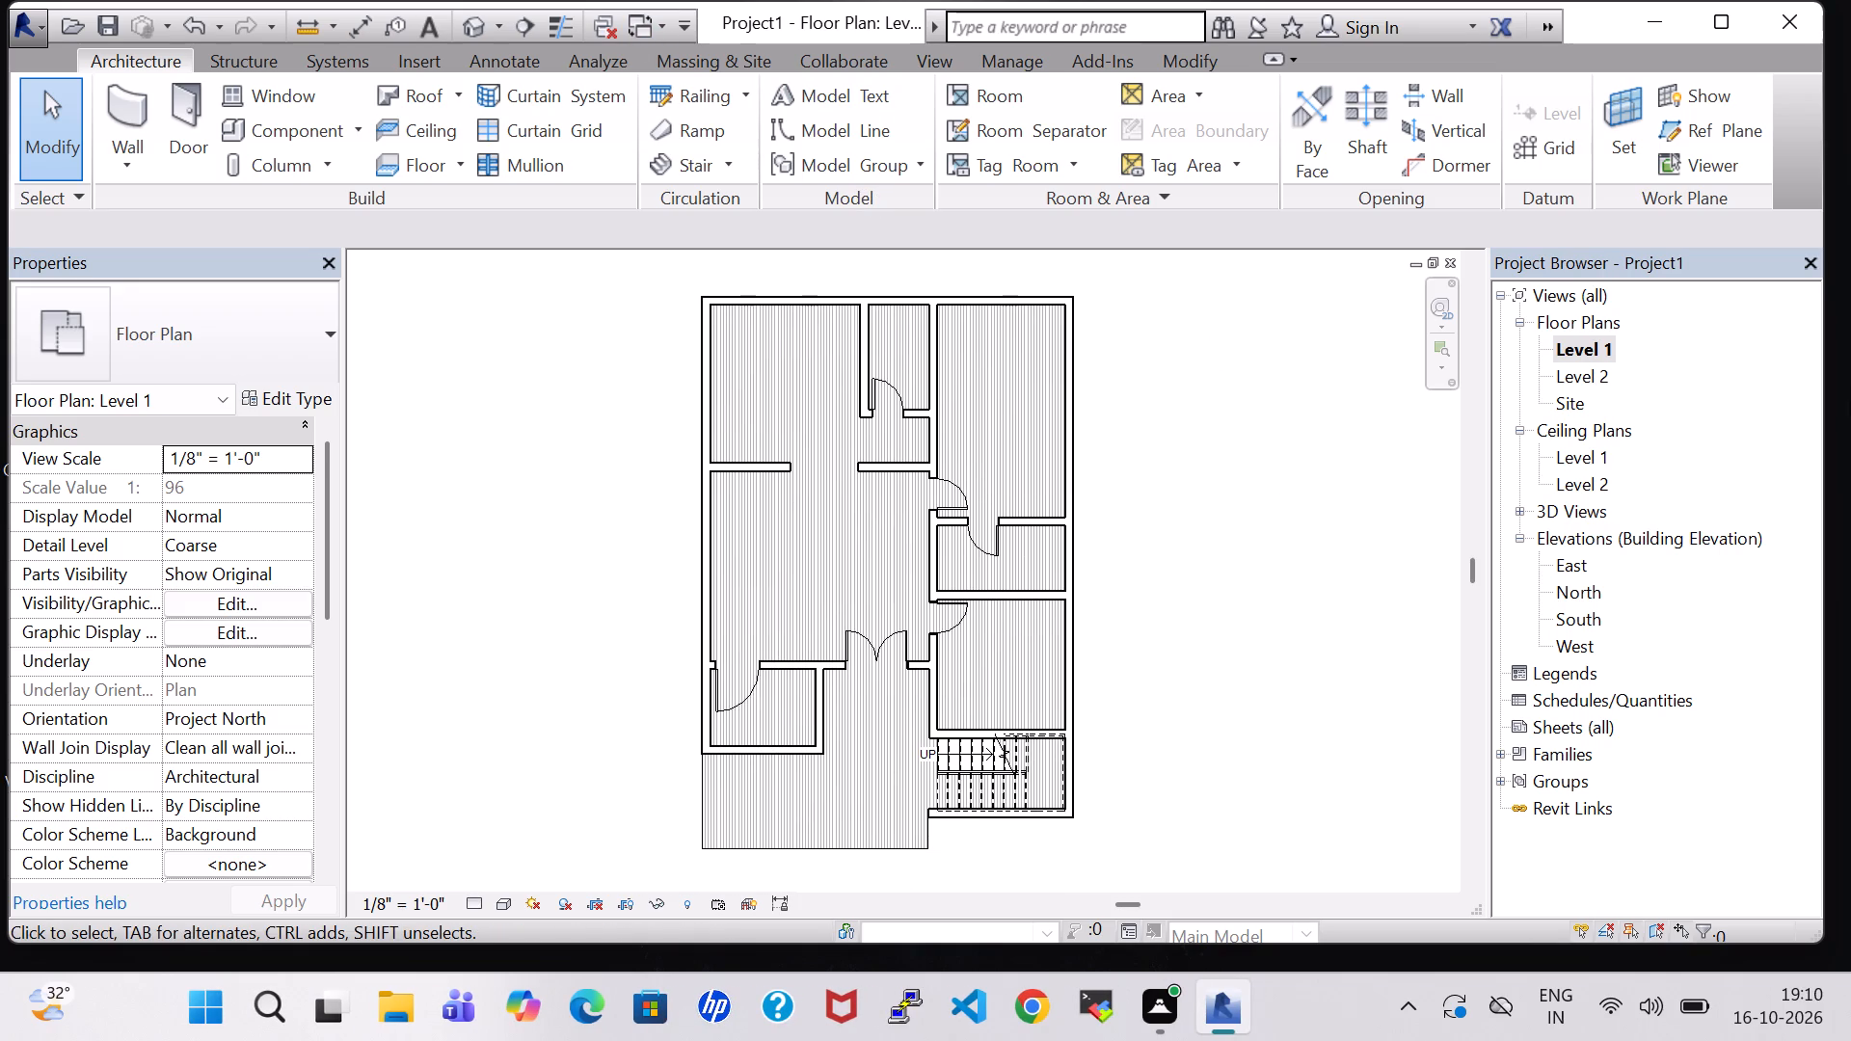
Change the Level 1 floor's type to Wood Joist 10" - Ceramic Tile in the 3D view.
double_click(1585, 354)
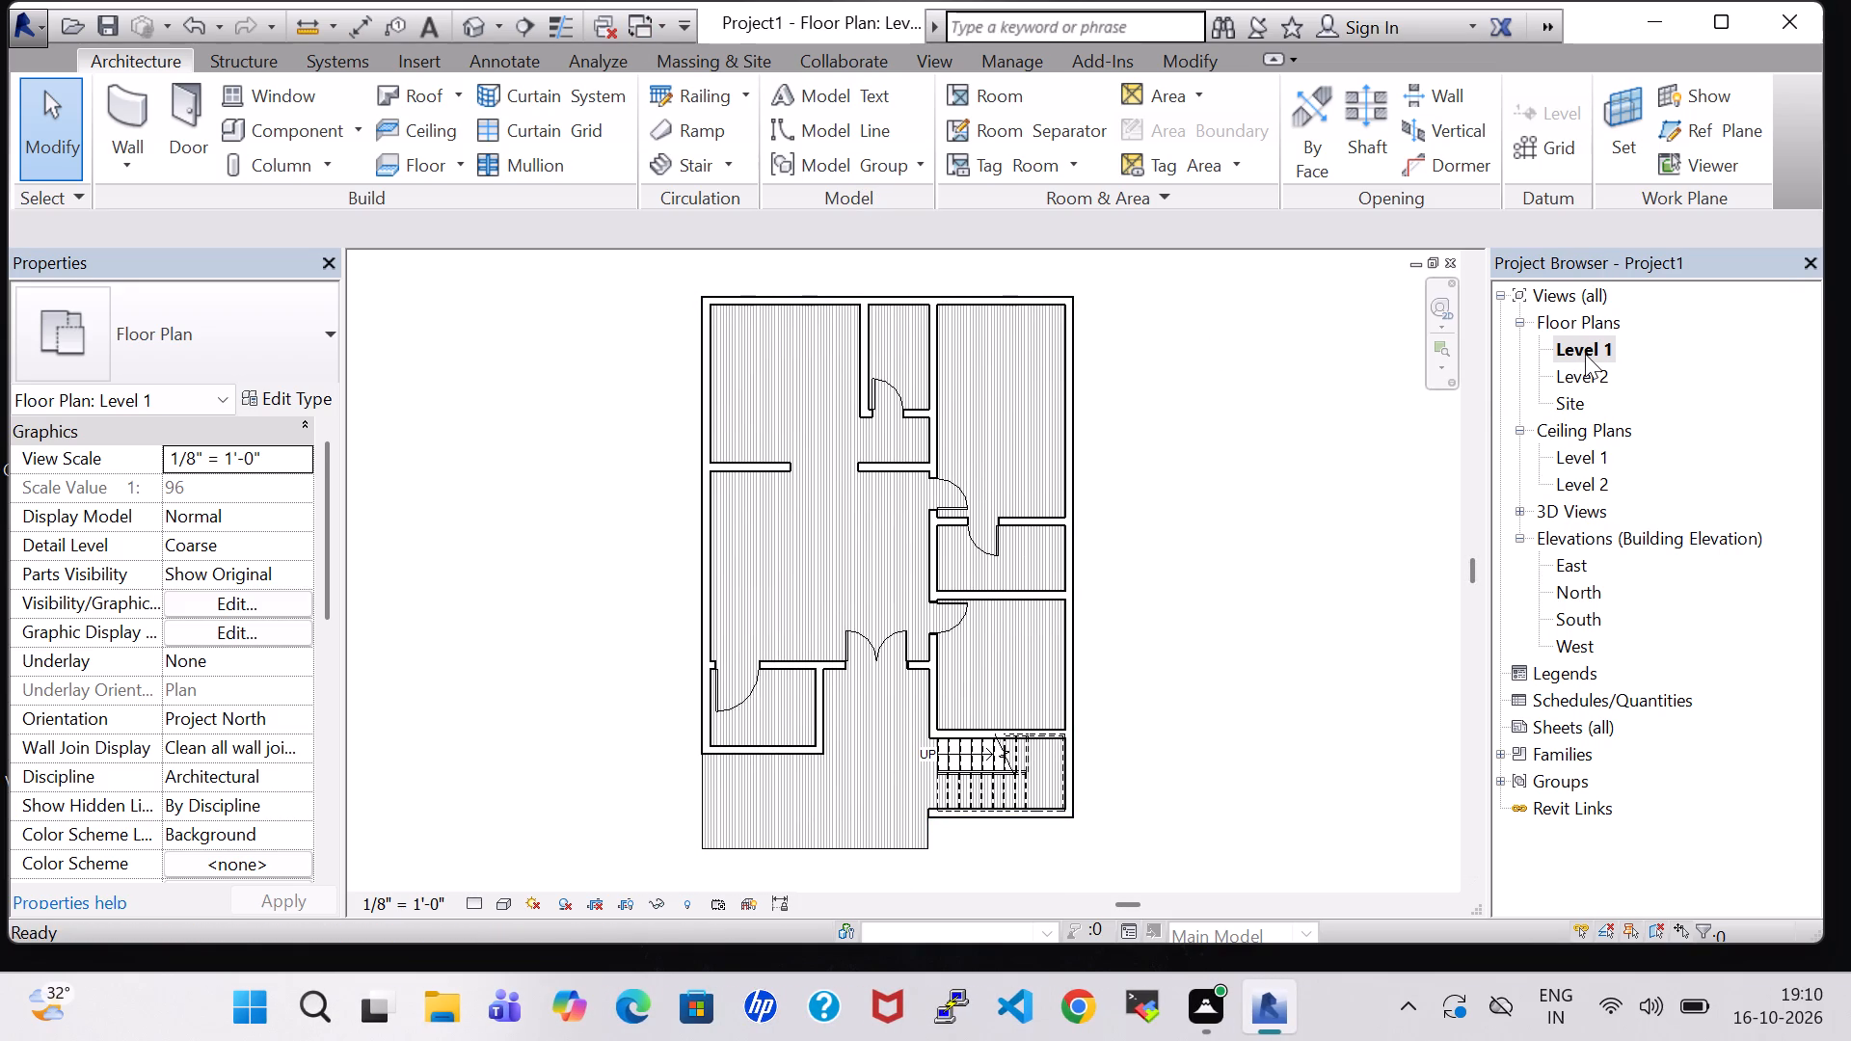
click(478, 23)
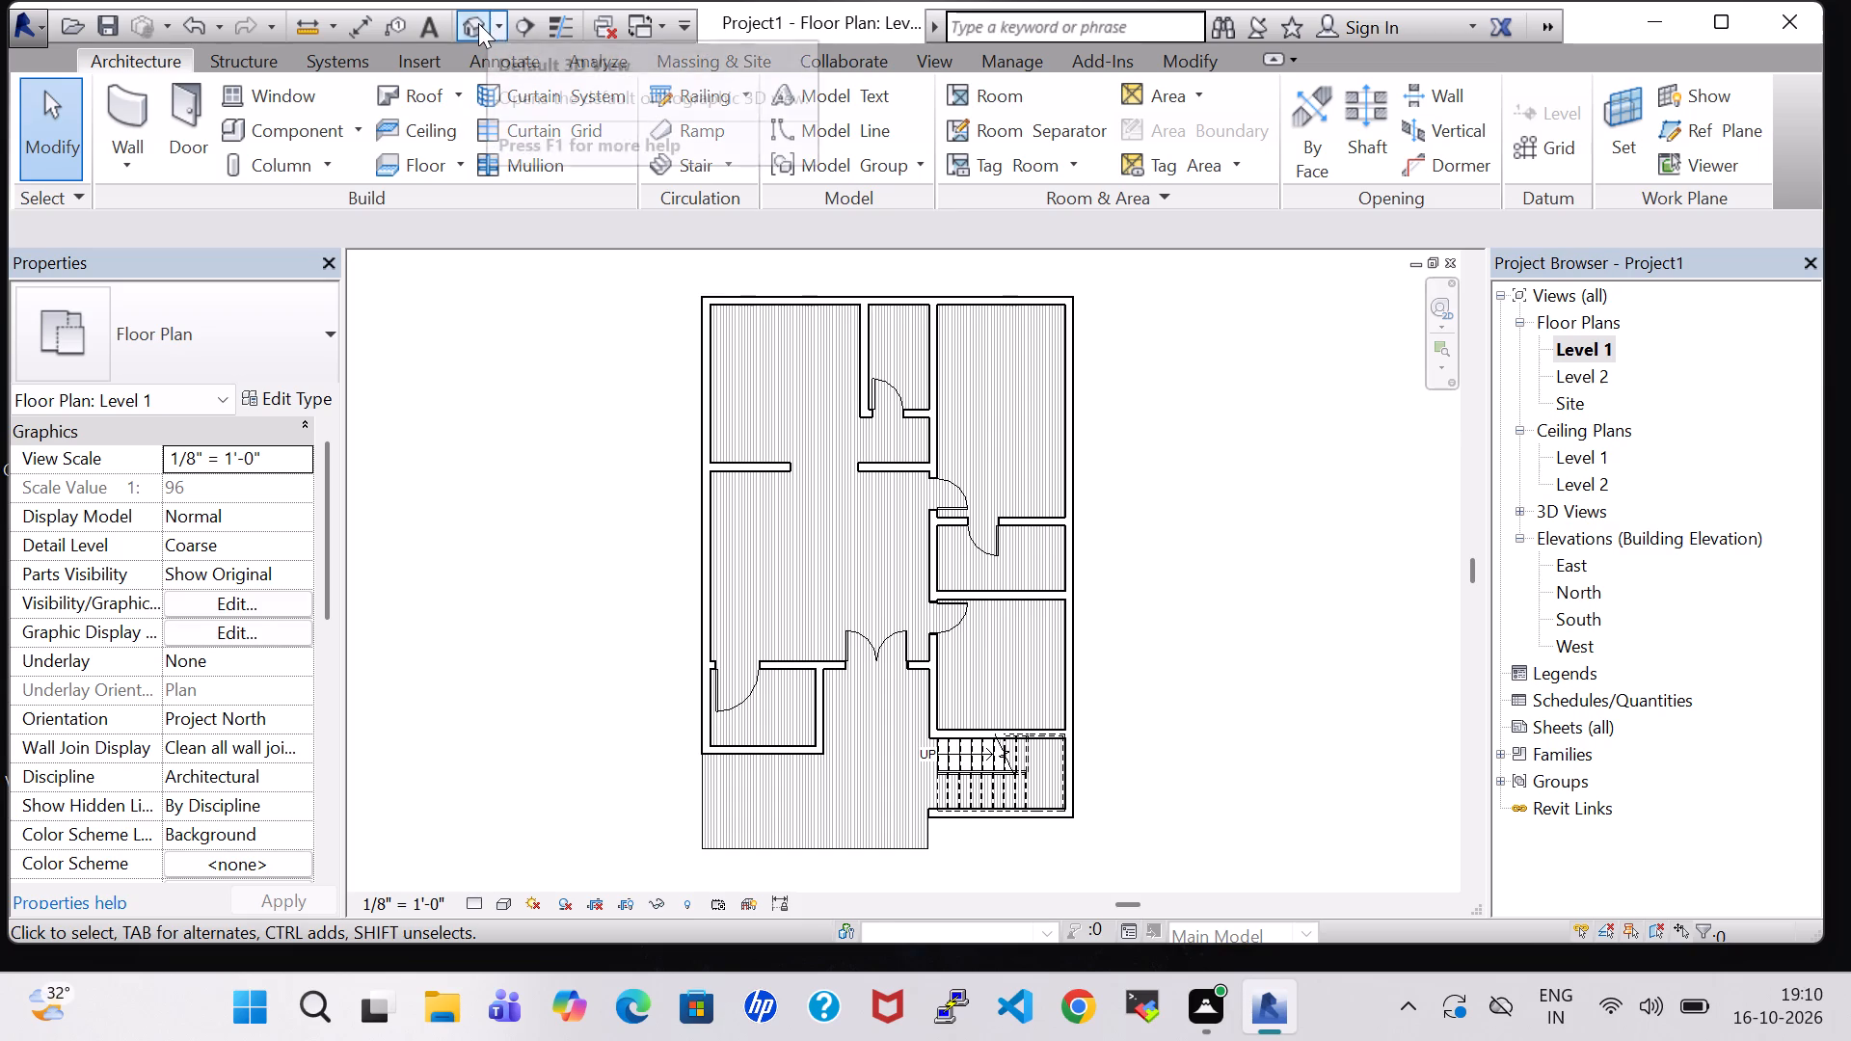
click(894, 768)
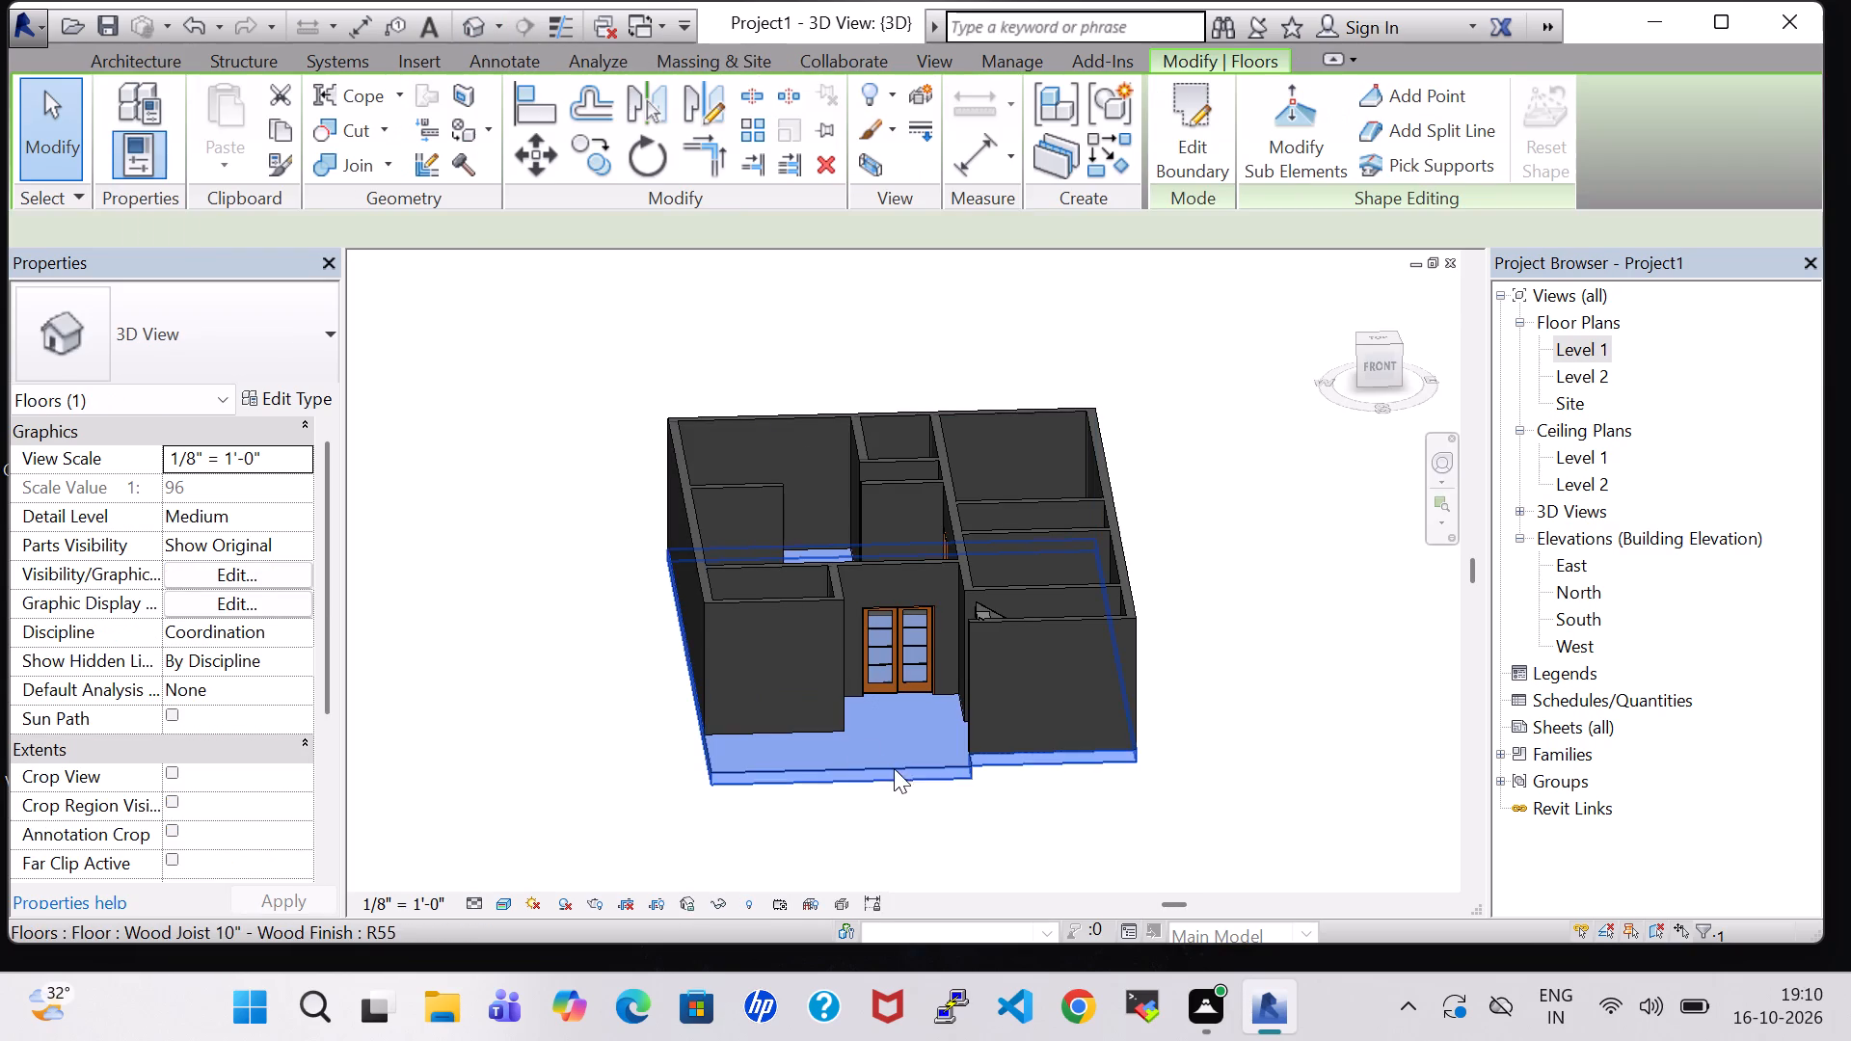
click(274, 318)
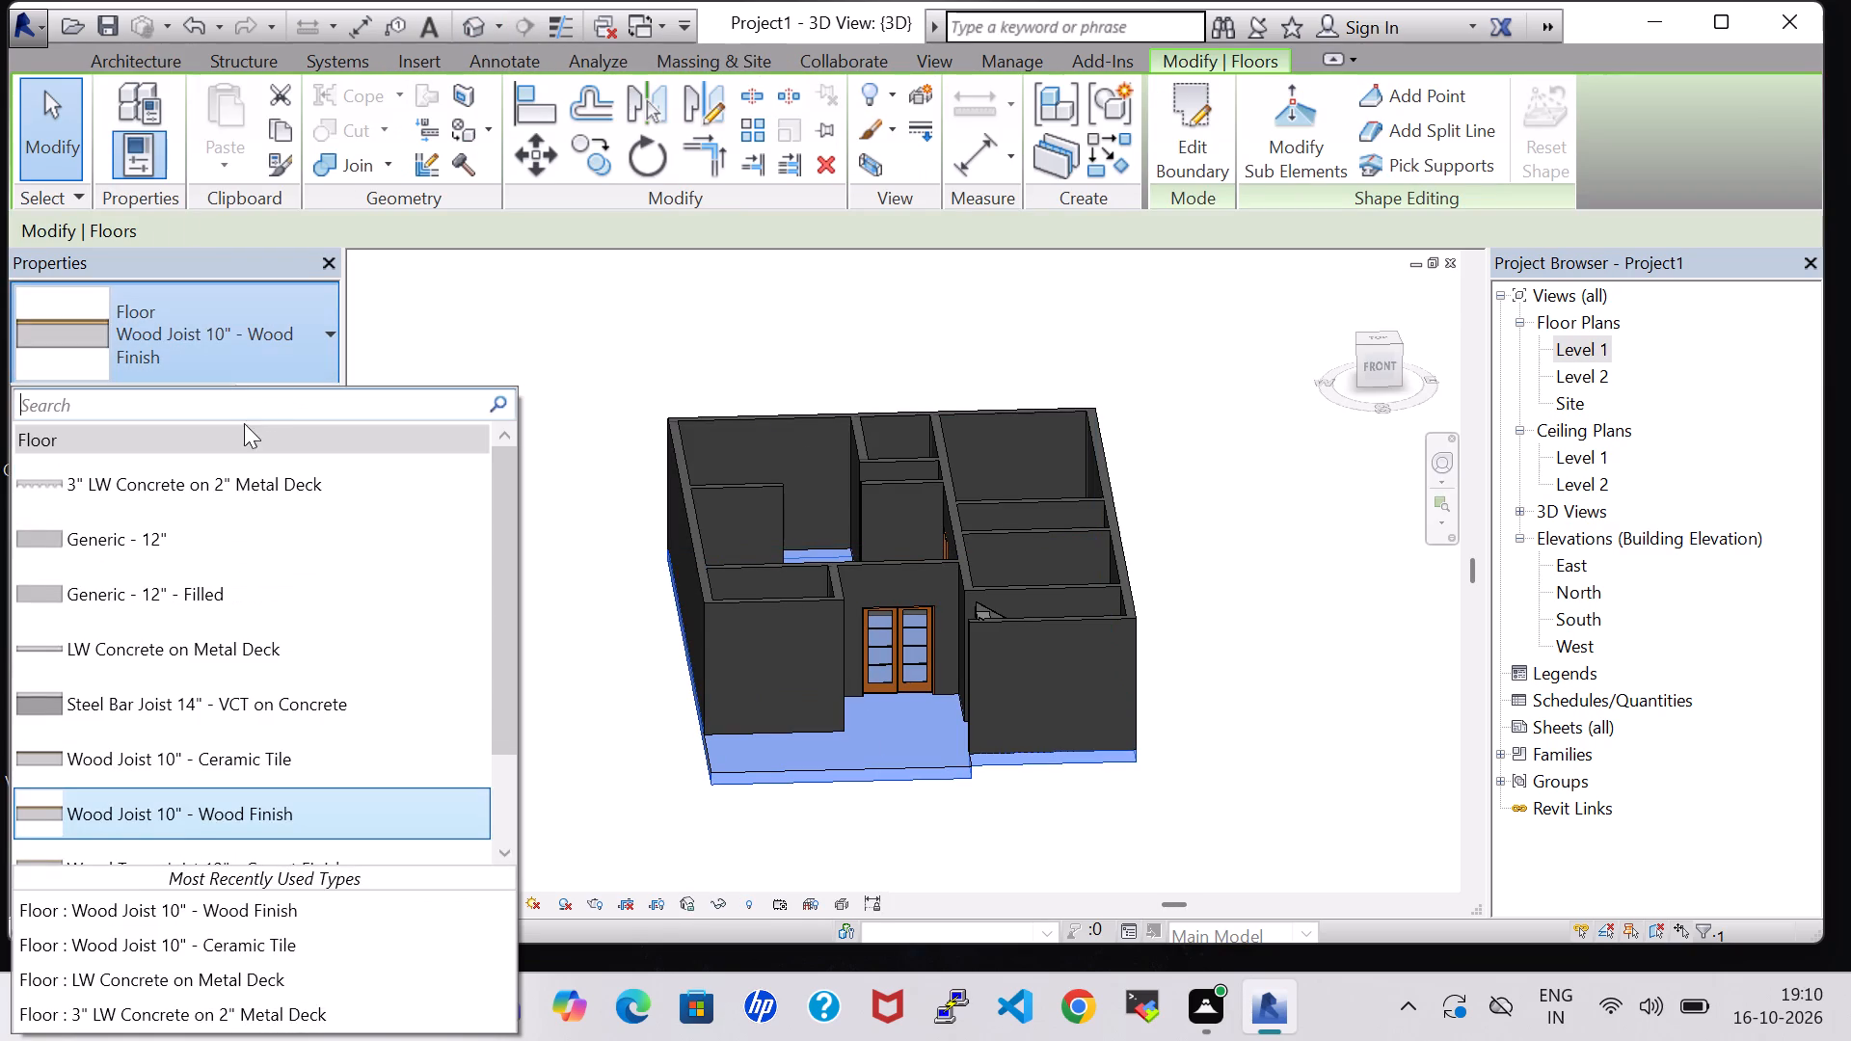
scroll(239, 624, down, 1)
click(279, 690)
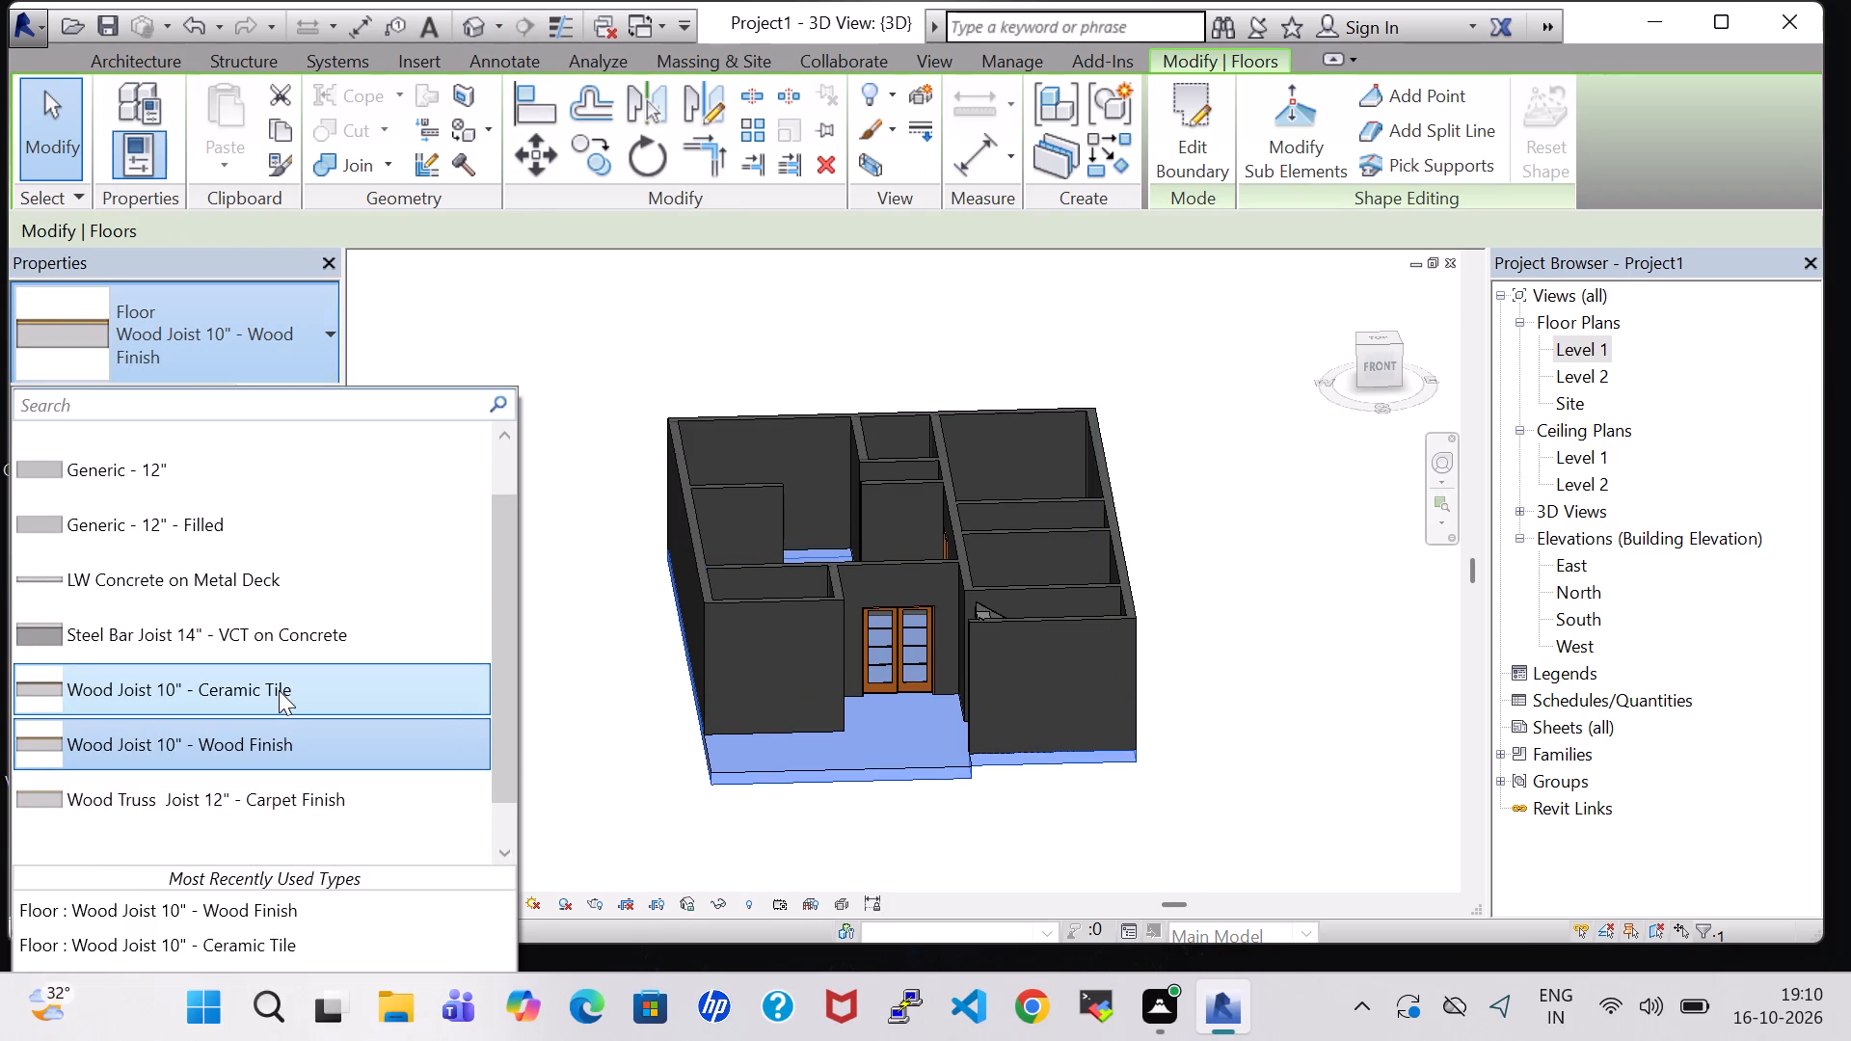
click(1276, 664)
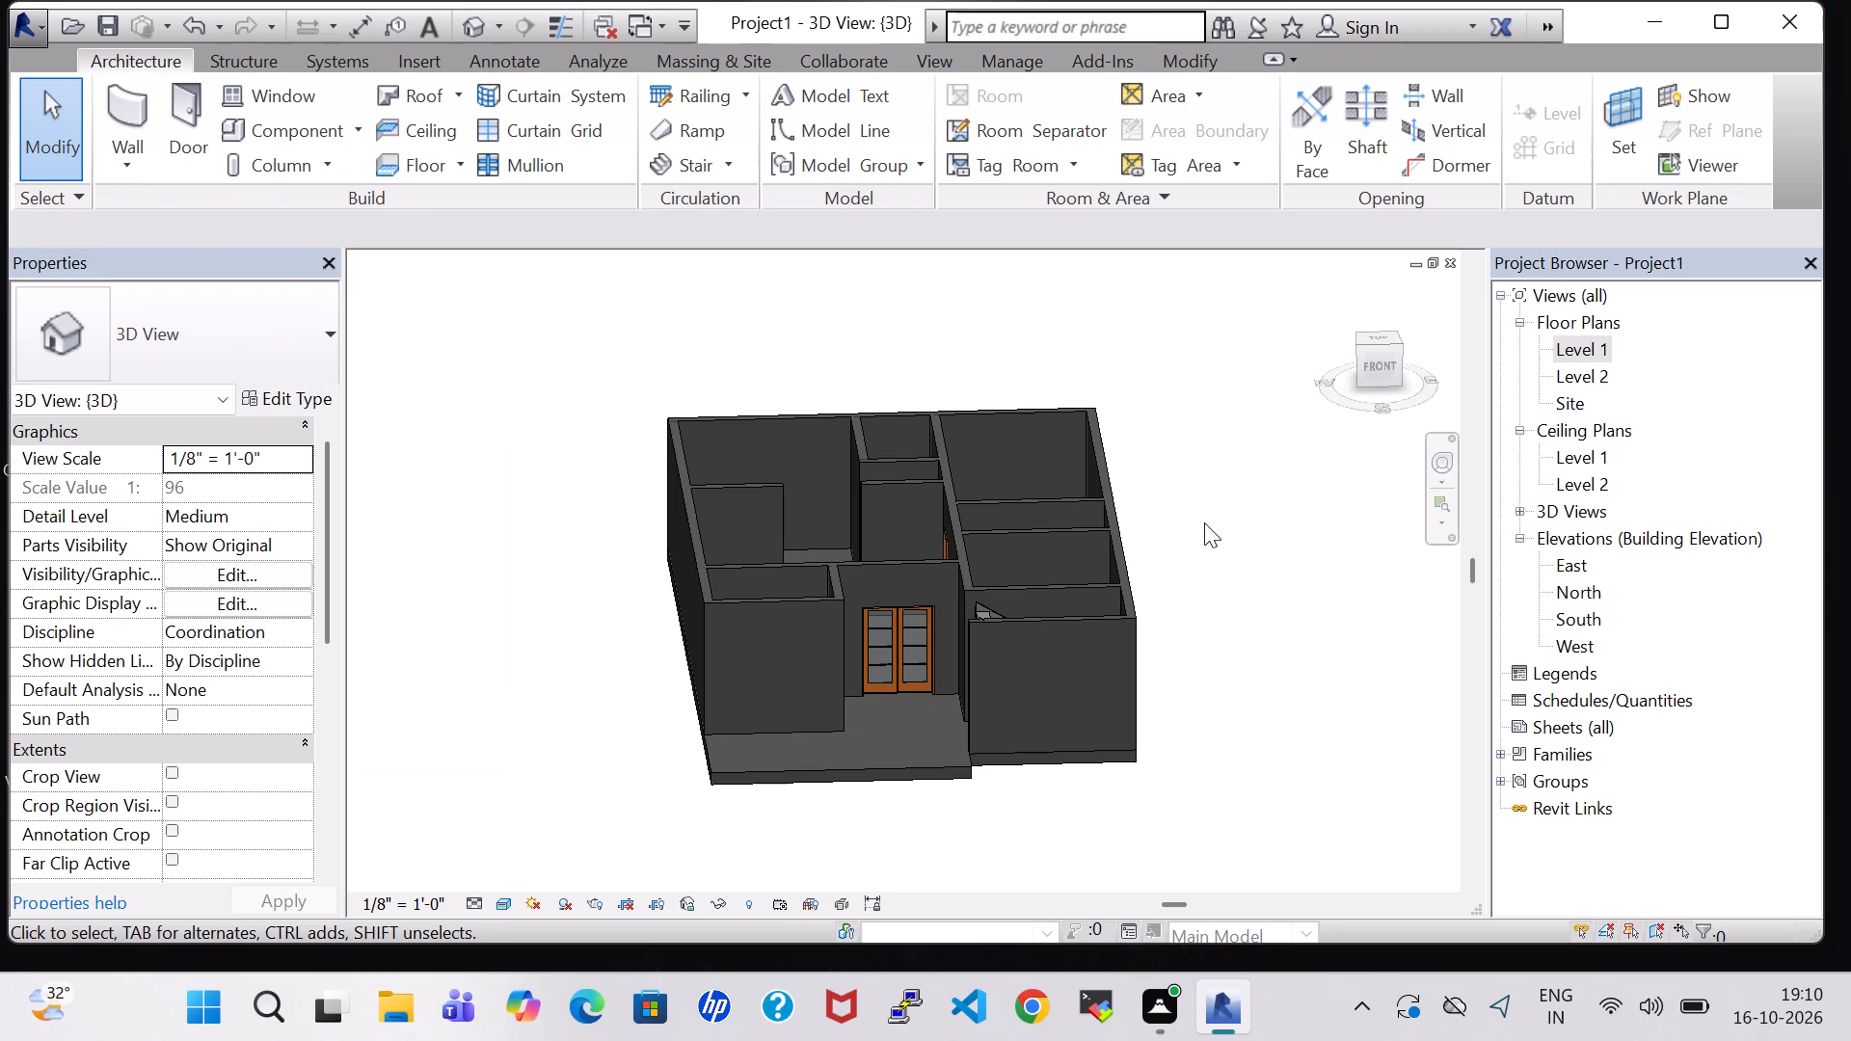
shift+middle_drag(1204, 522, 1160, 566)
shift+scroll(1204, 522, down, 1)
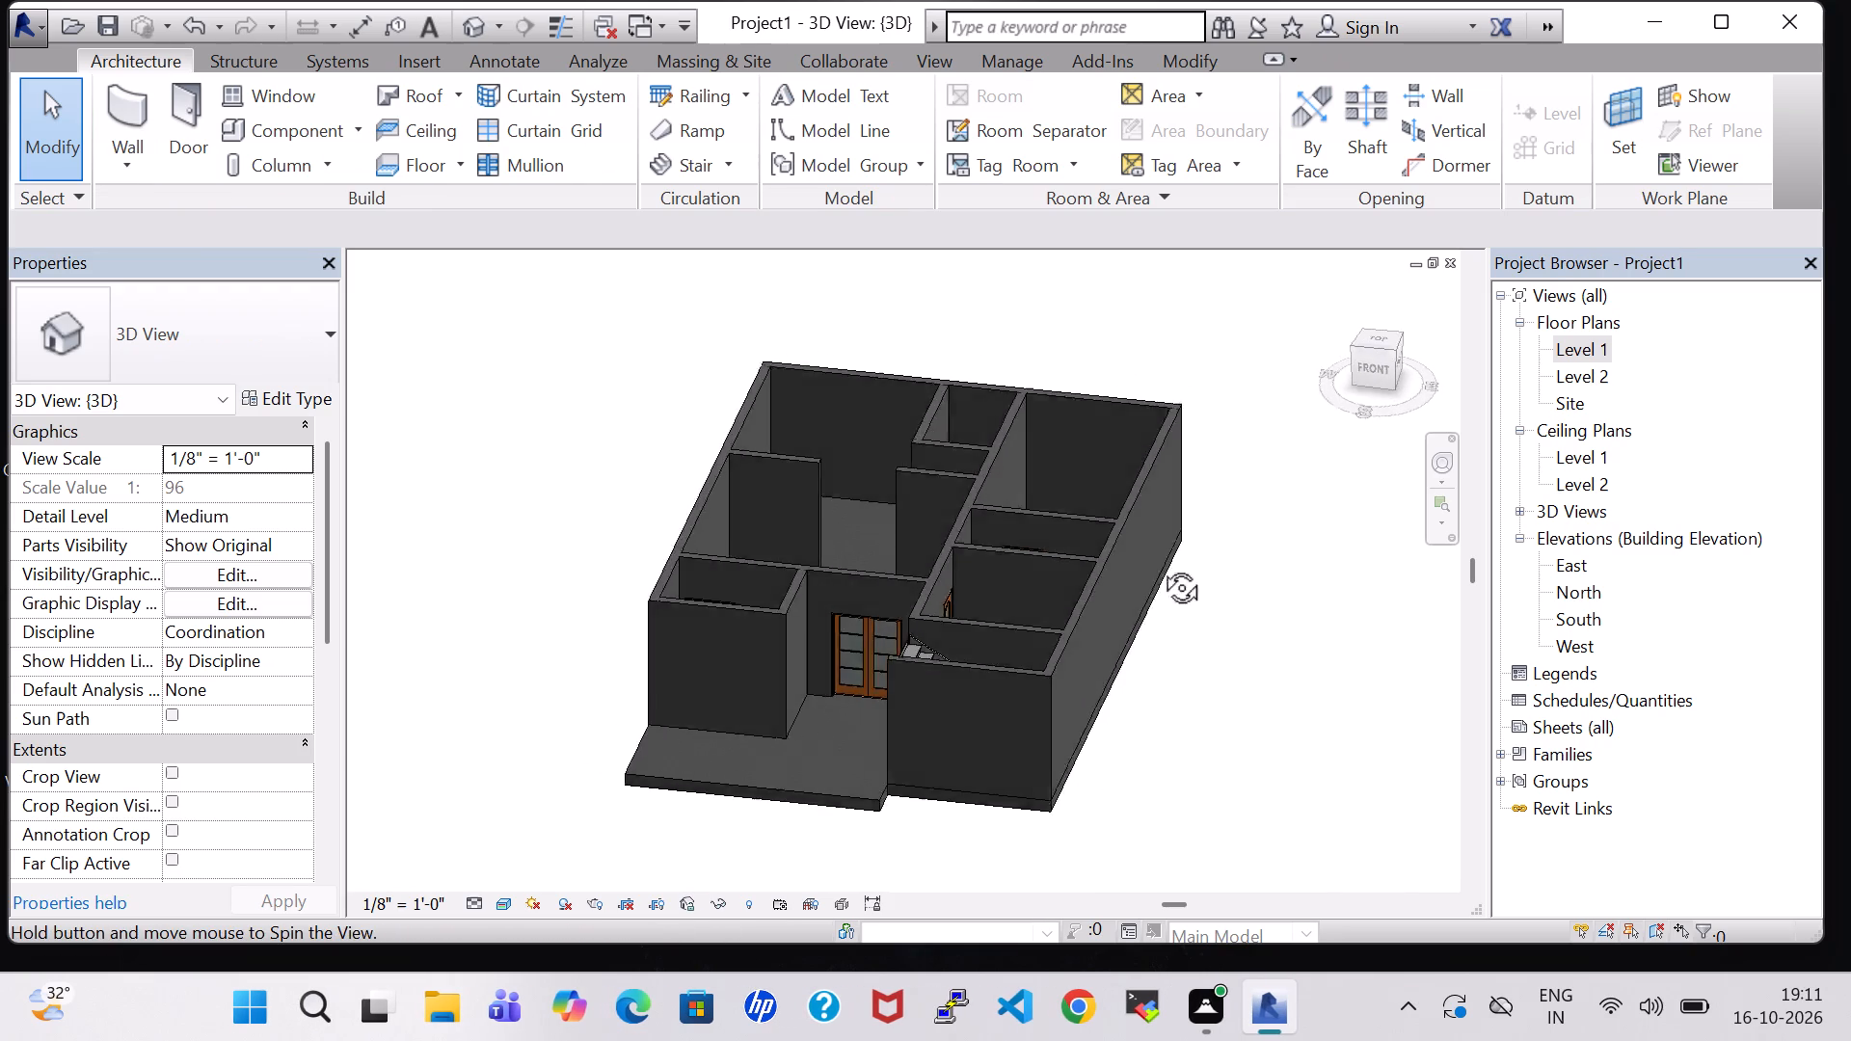
shift+middle_drag(1160, 566, 1174, 564)
Load the RPC Beetle family from the Entourage folder and place one car on Level 1, just outside the double entrance door.
double_click(1583, 346)
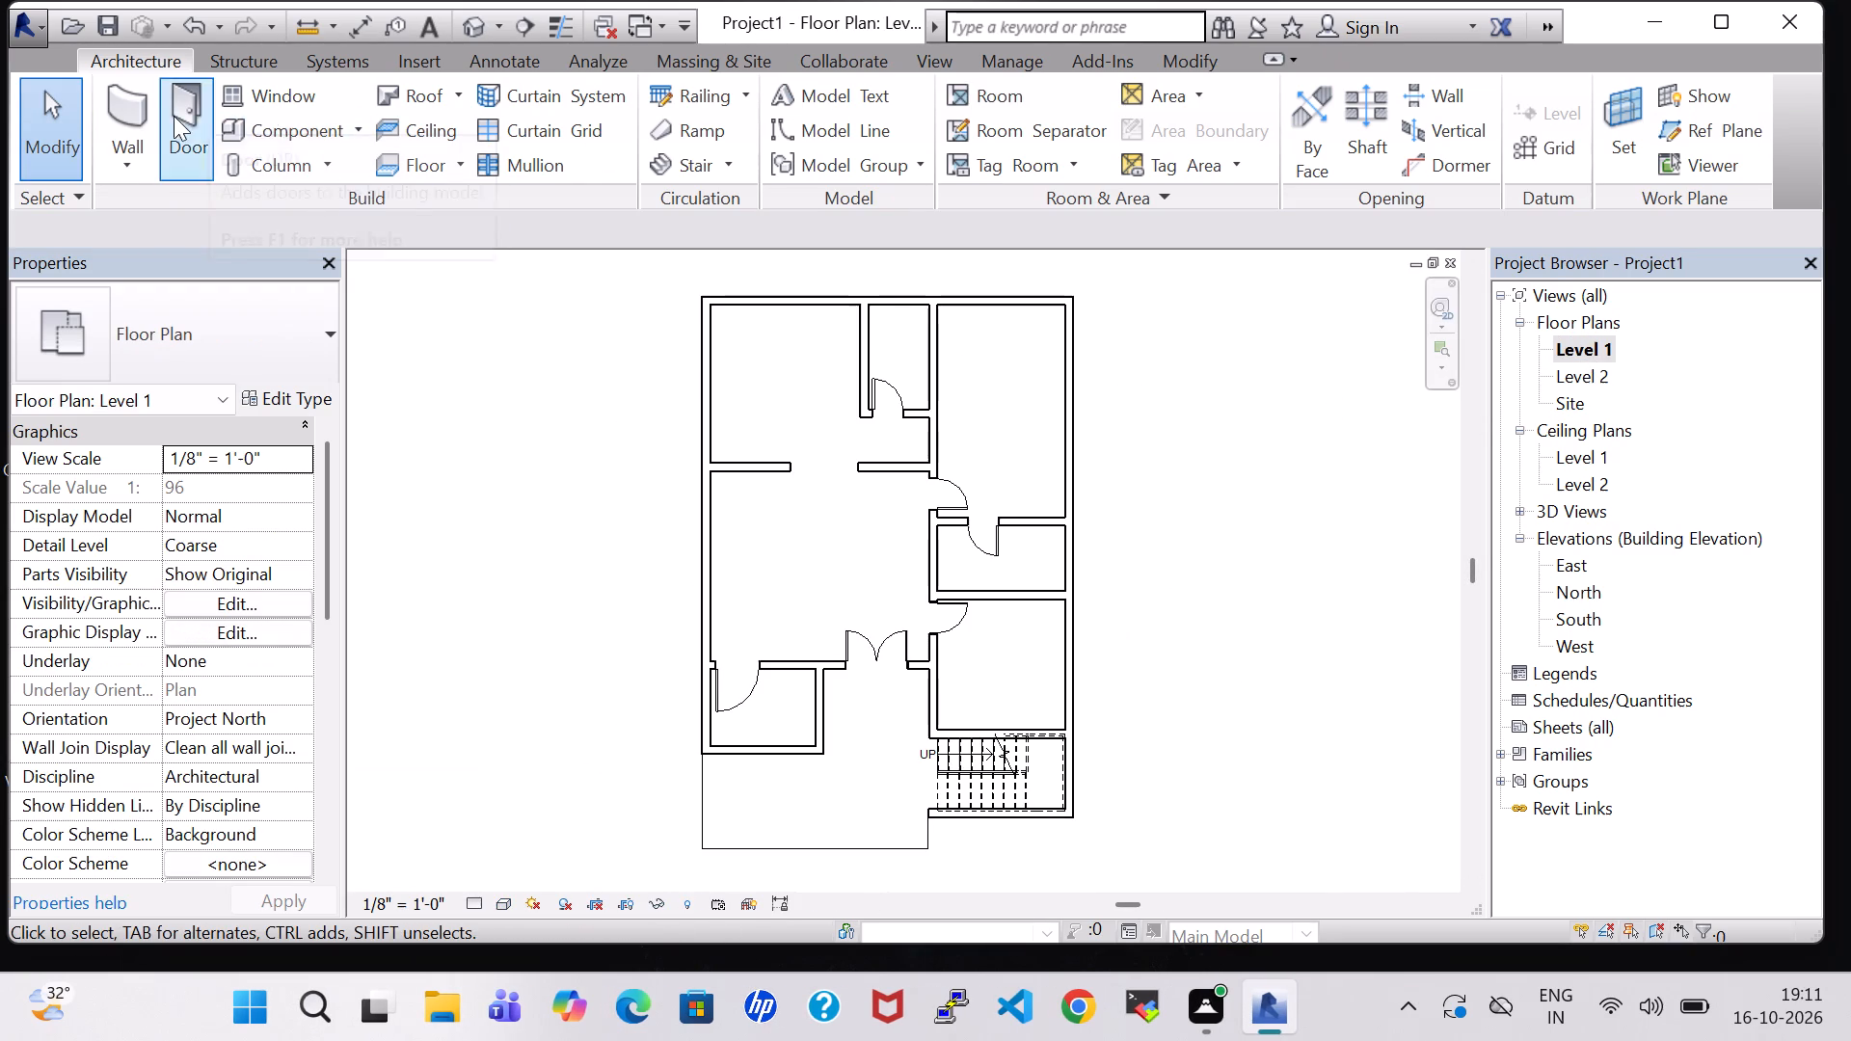
click(285, 123)
click(1194, 138)
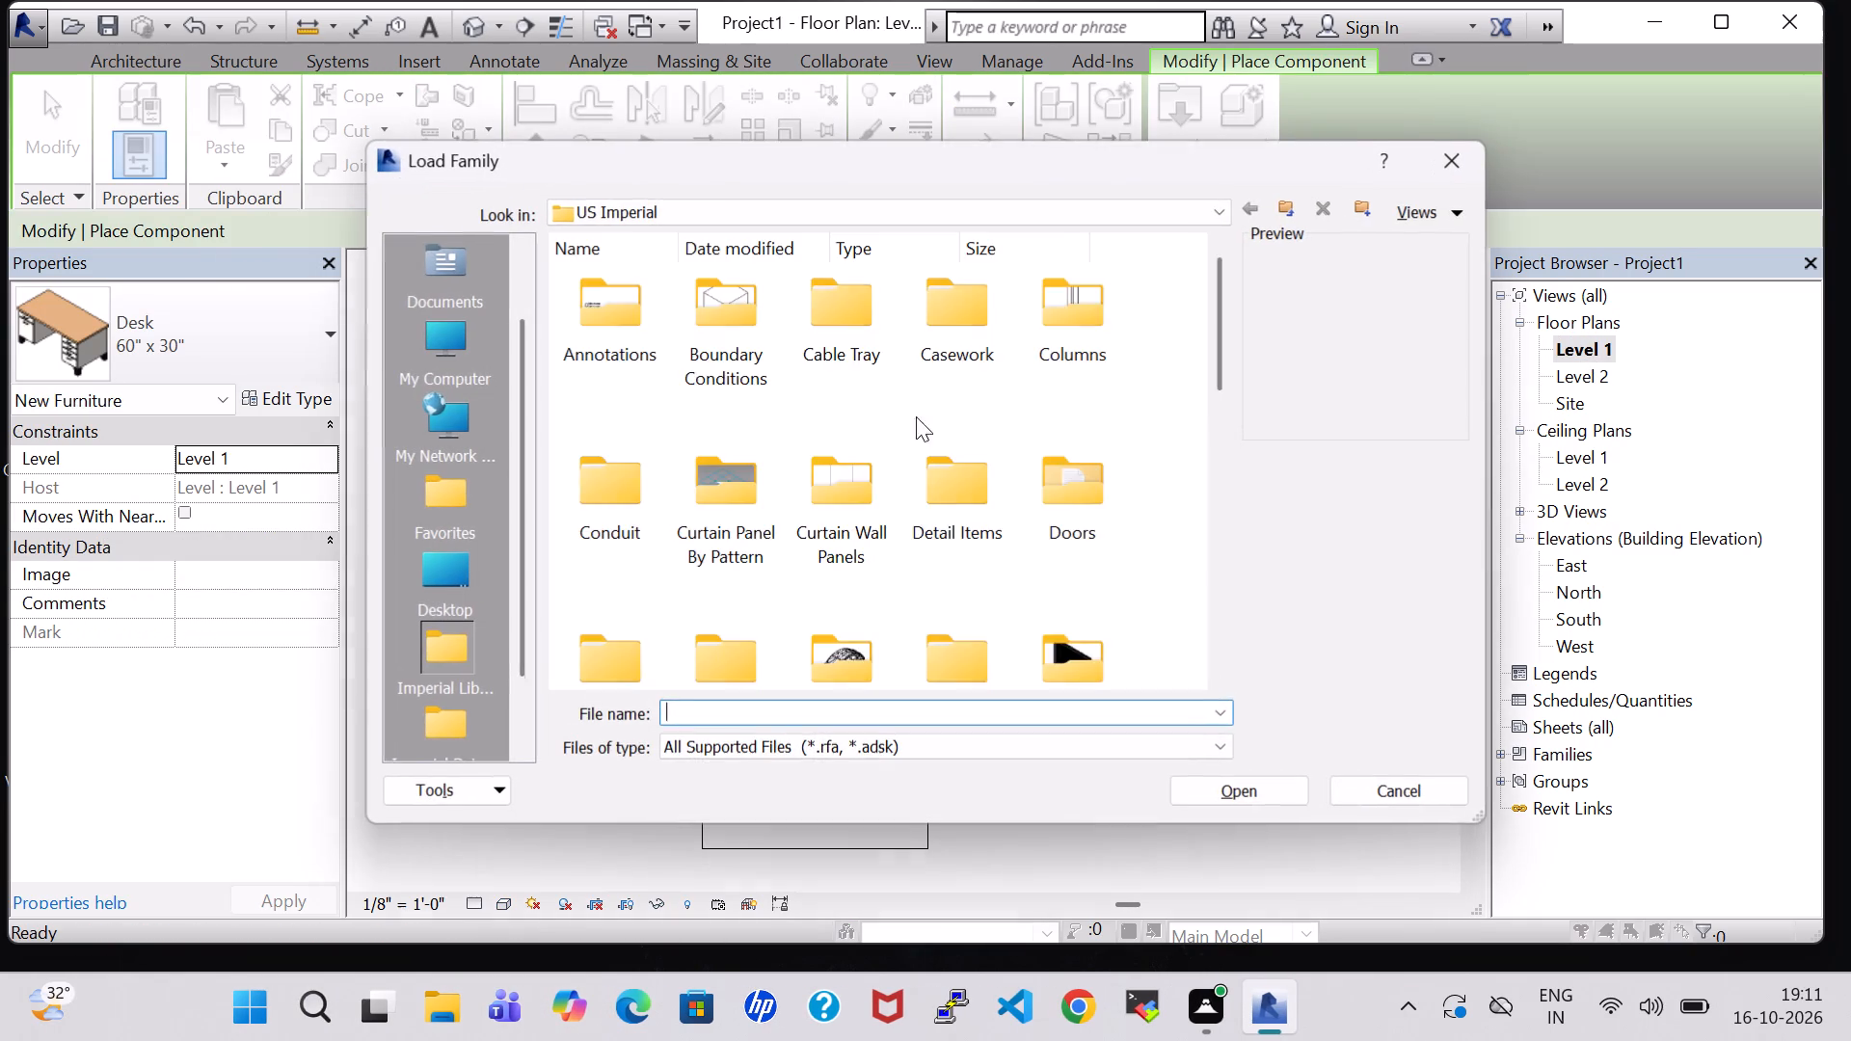
scroll(899, 460, down, 2)
scroll(854, 392, up, 1)
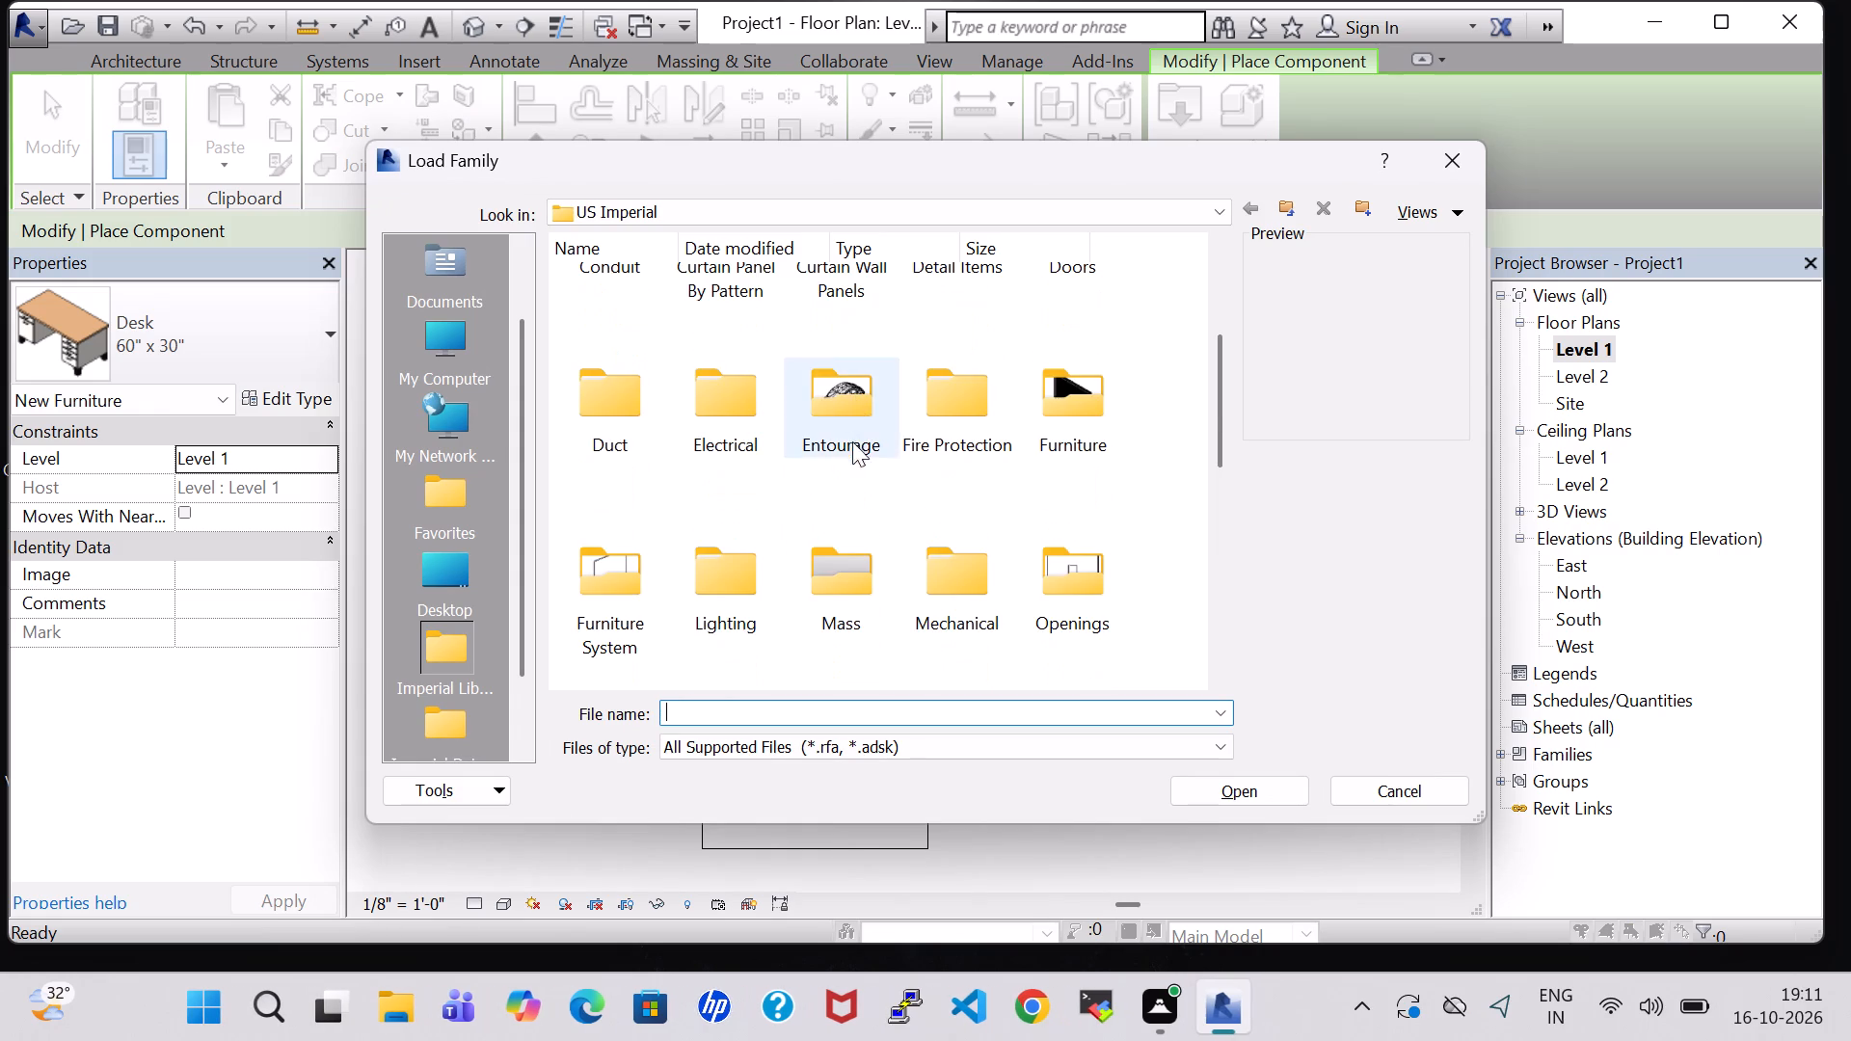
double_click(848, 417)
click(585, 297)
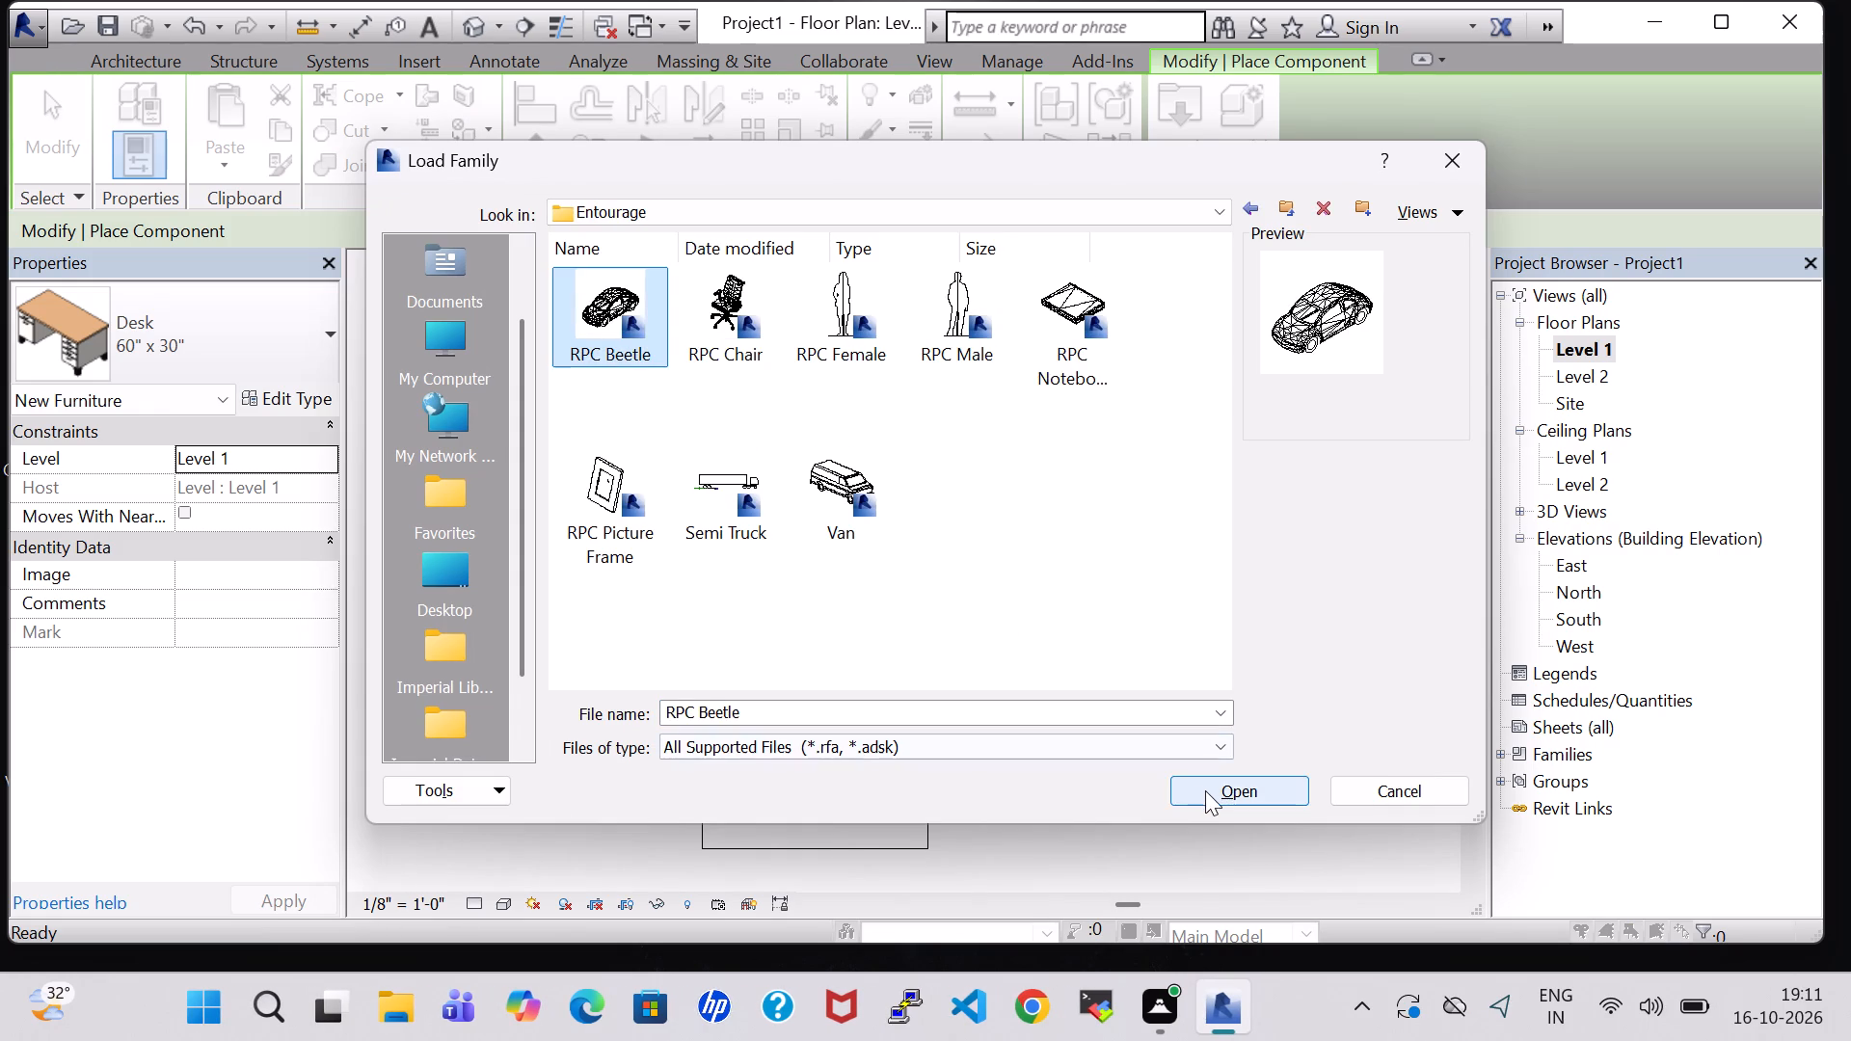
click(1205, 790)
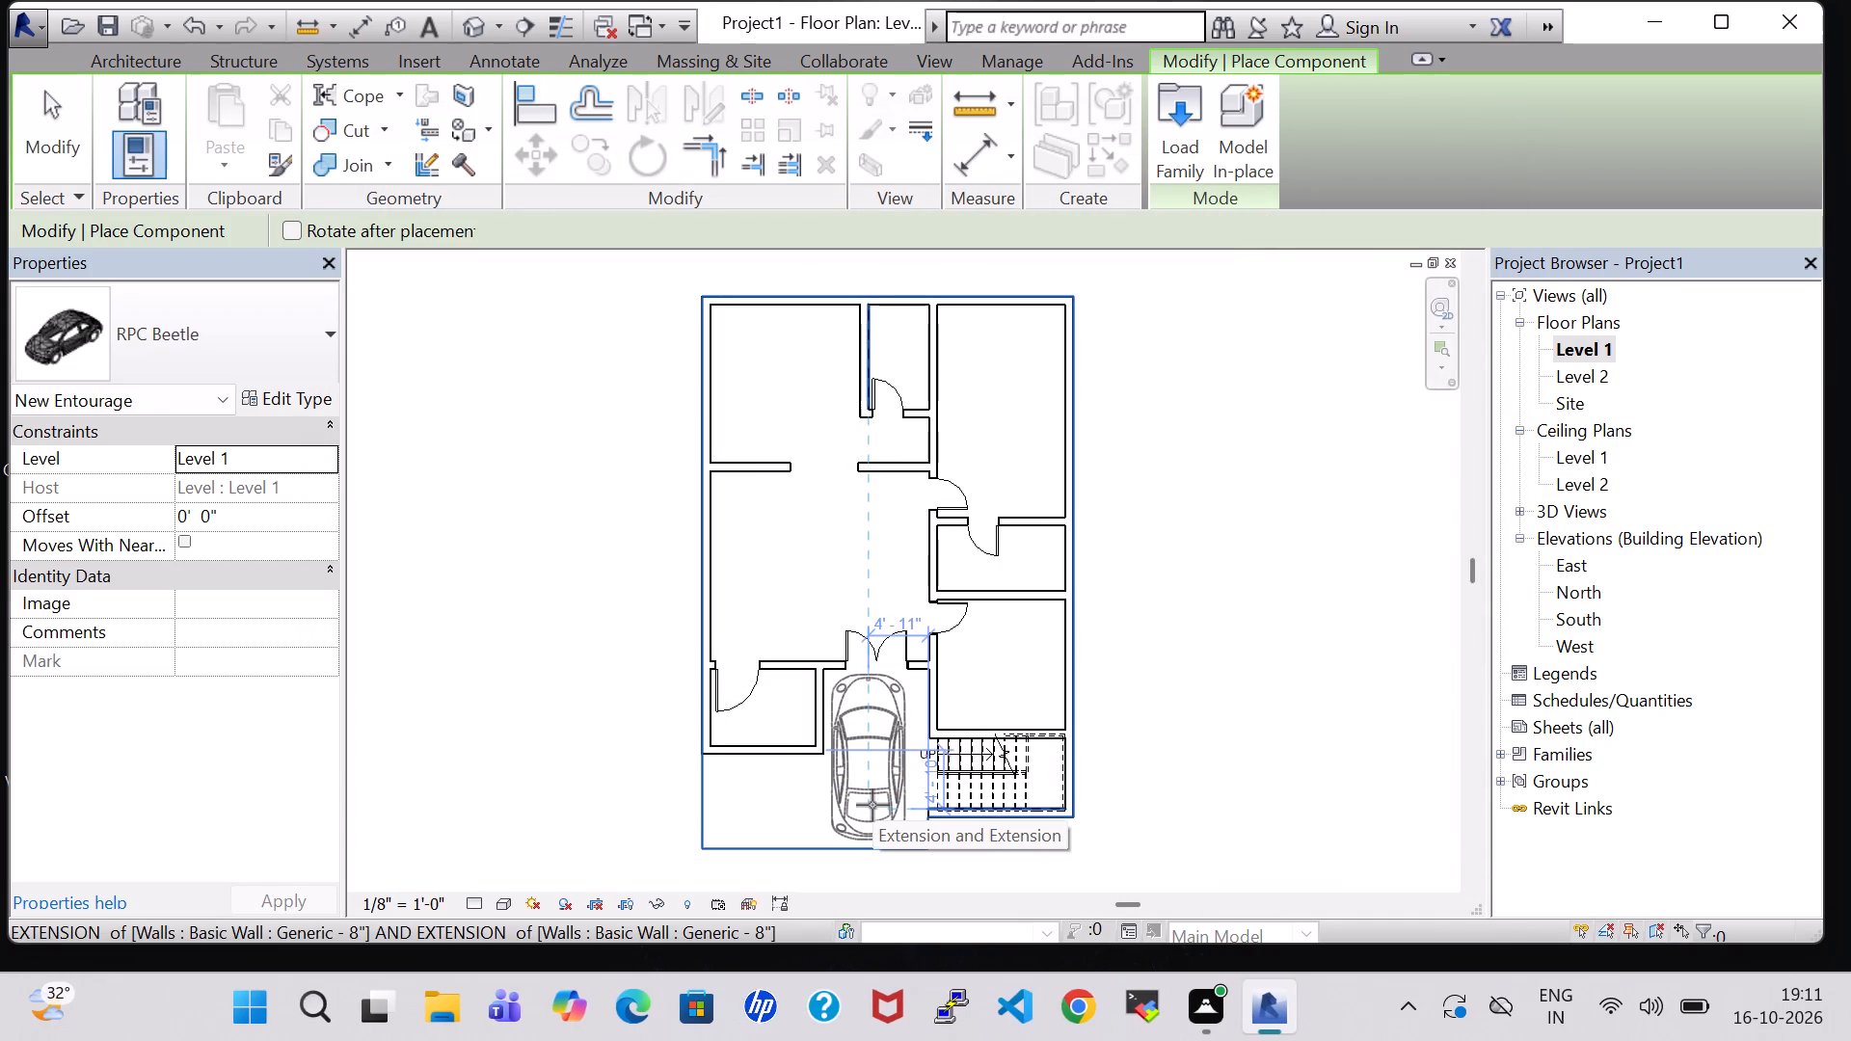
click(872, 805)
key(Escape)
key(Escape)
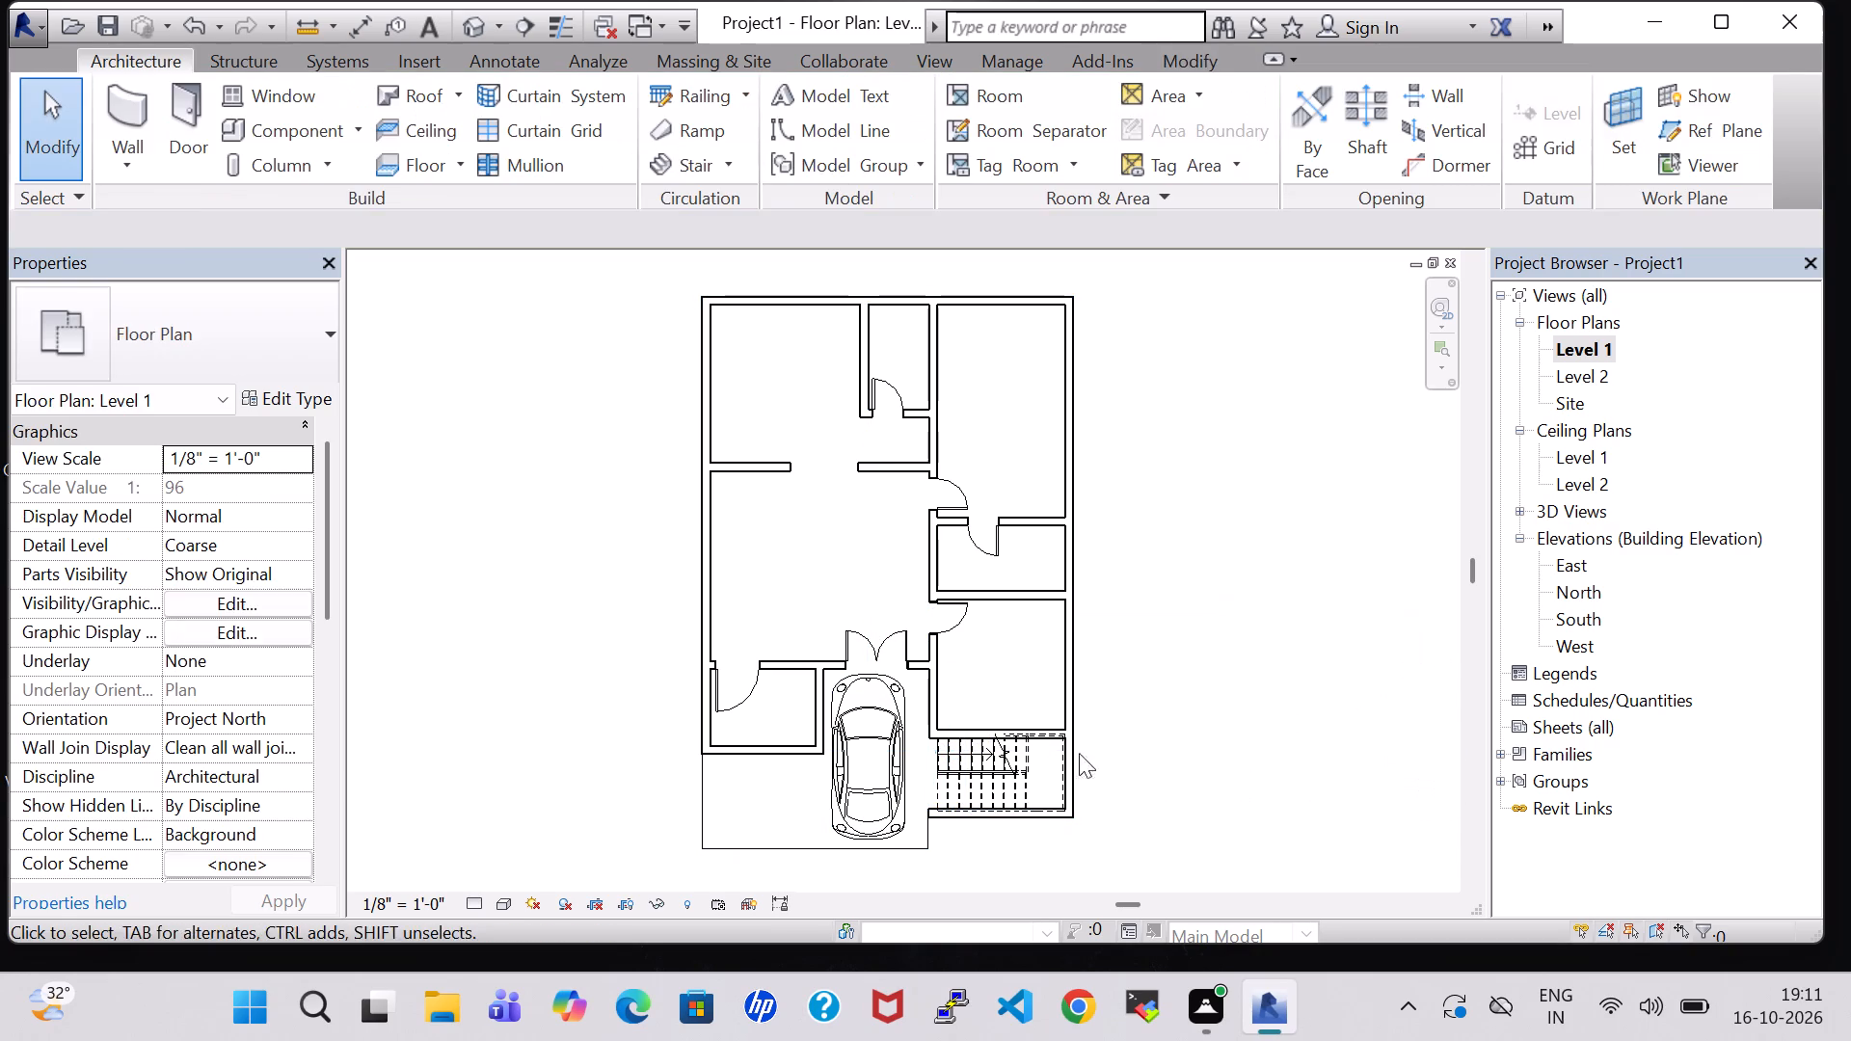
Review the type properties of the car in front of the entrance.
click(884, 739)
click(268, 406)
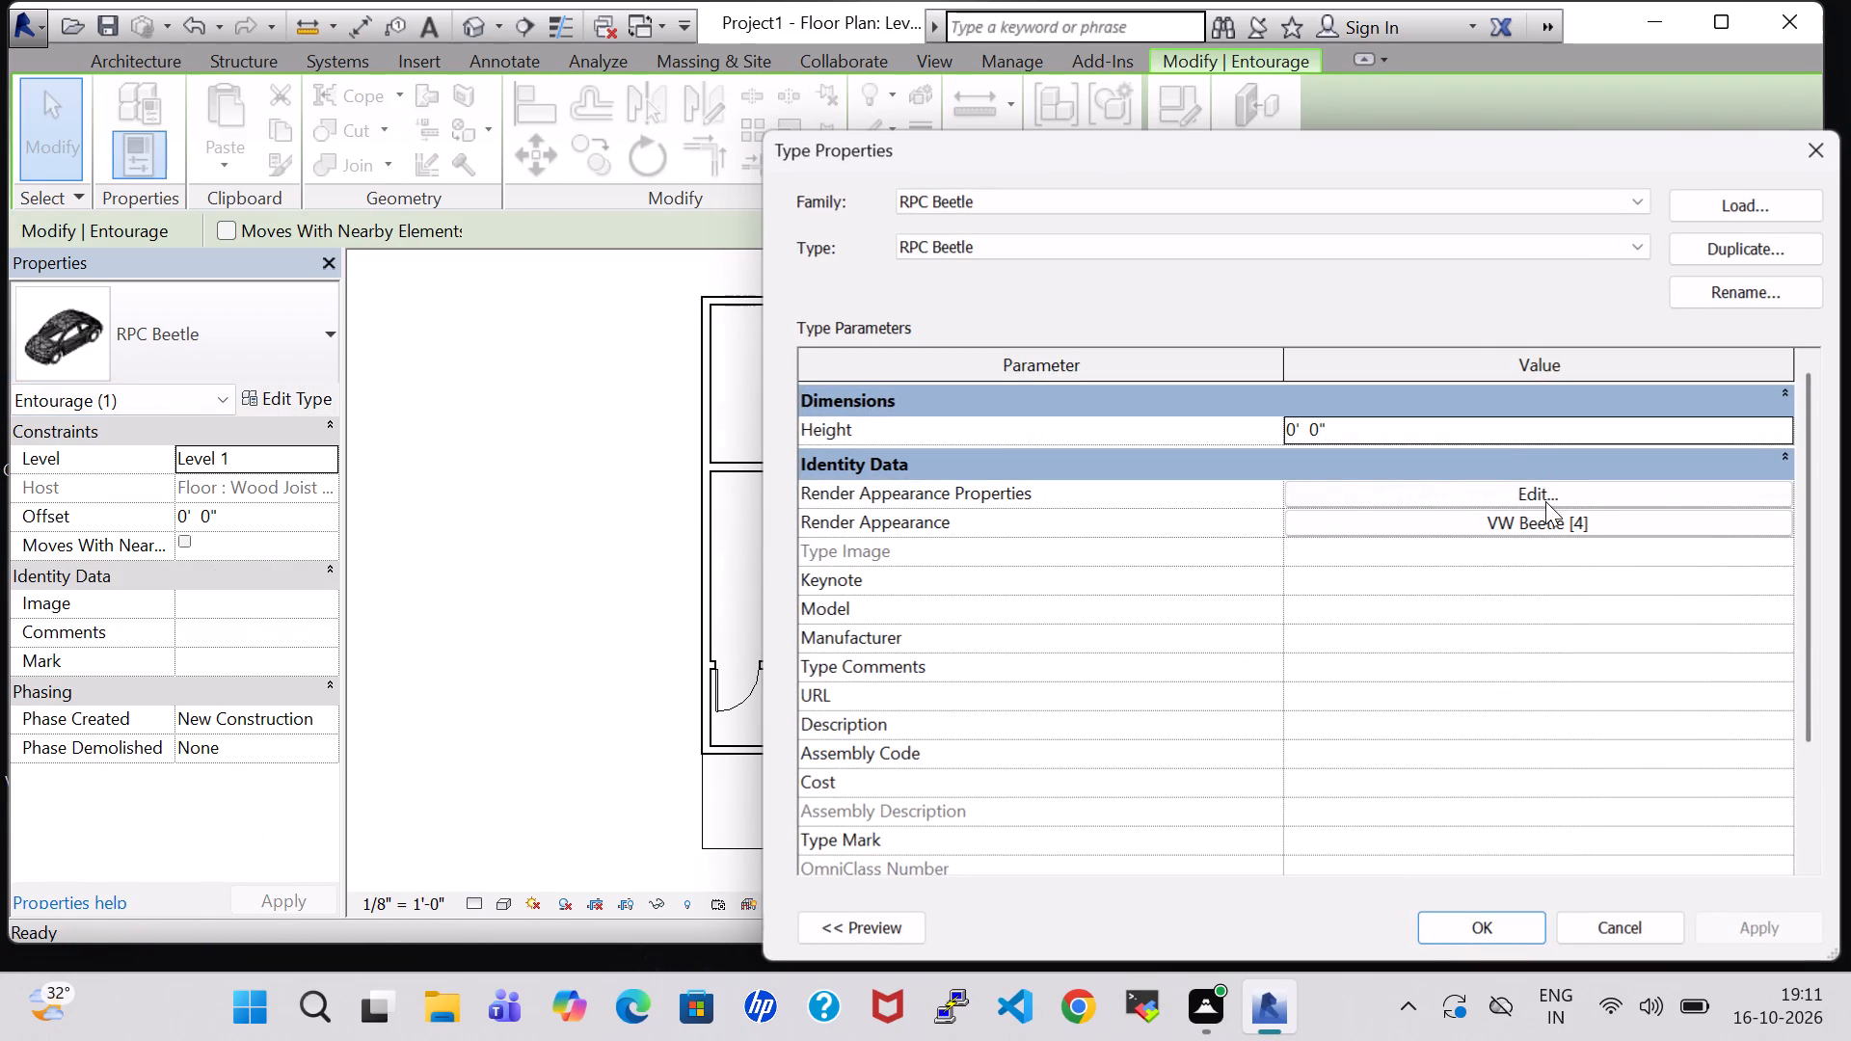
scroll(1471, 650, down, 3)
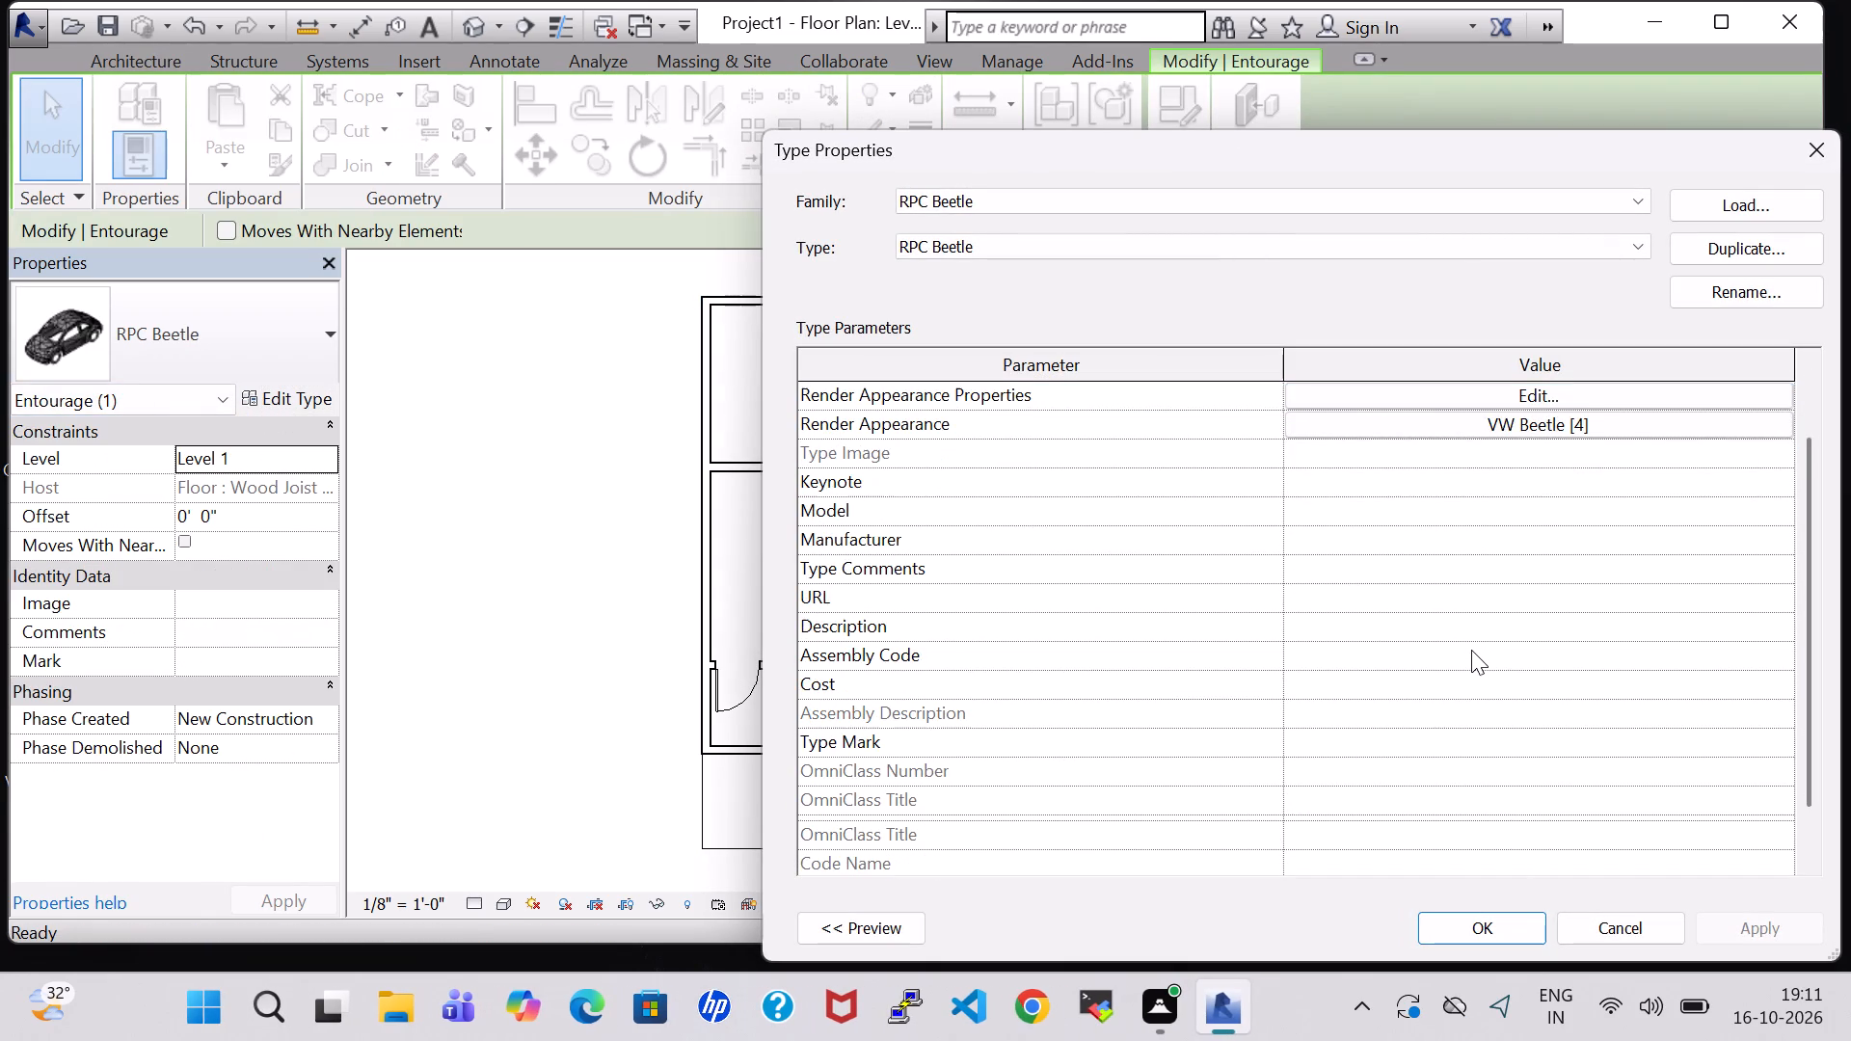
scroll(1471, 650, down, 4)
scroll(1471, 650, up, 6)
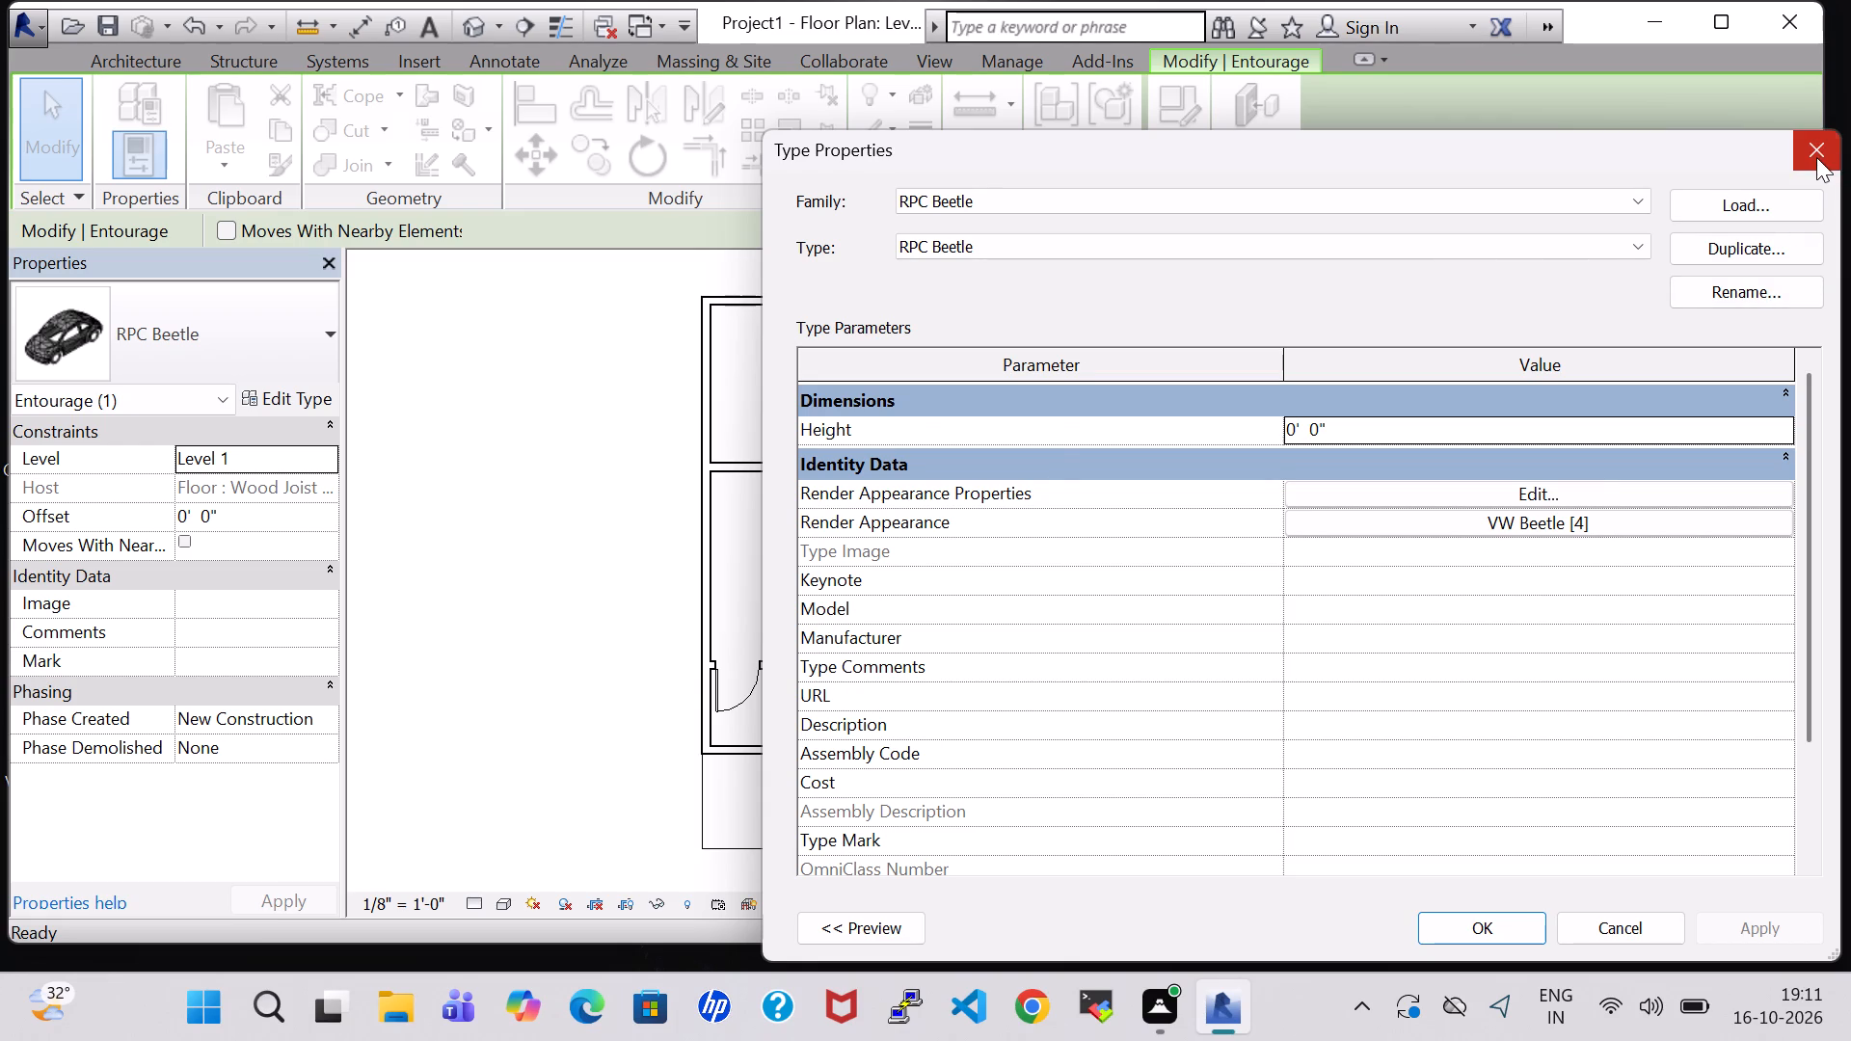
click(1816, 157)
click(1334, 563)
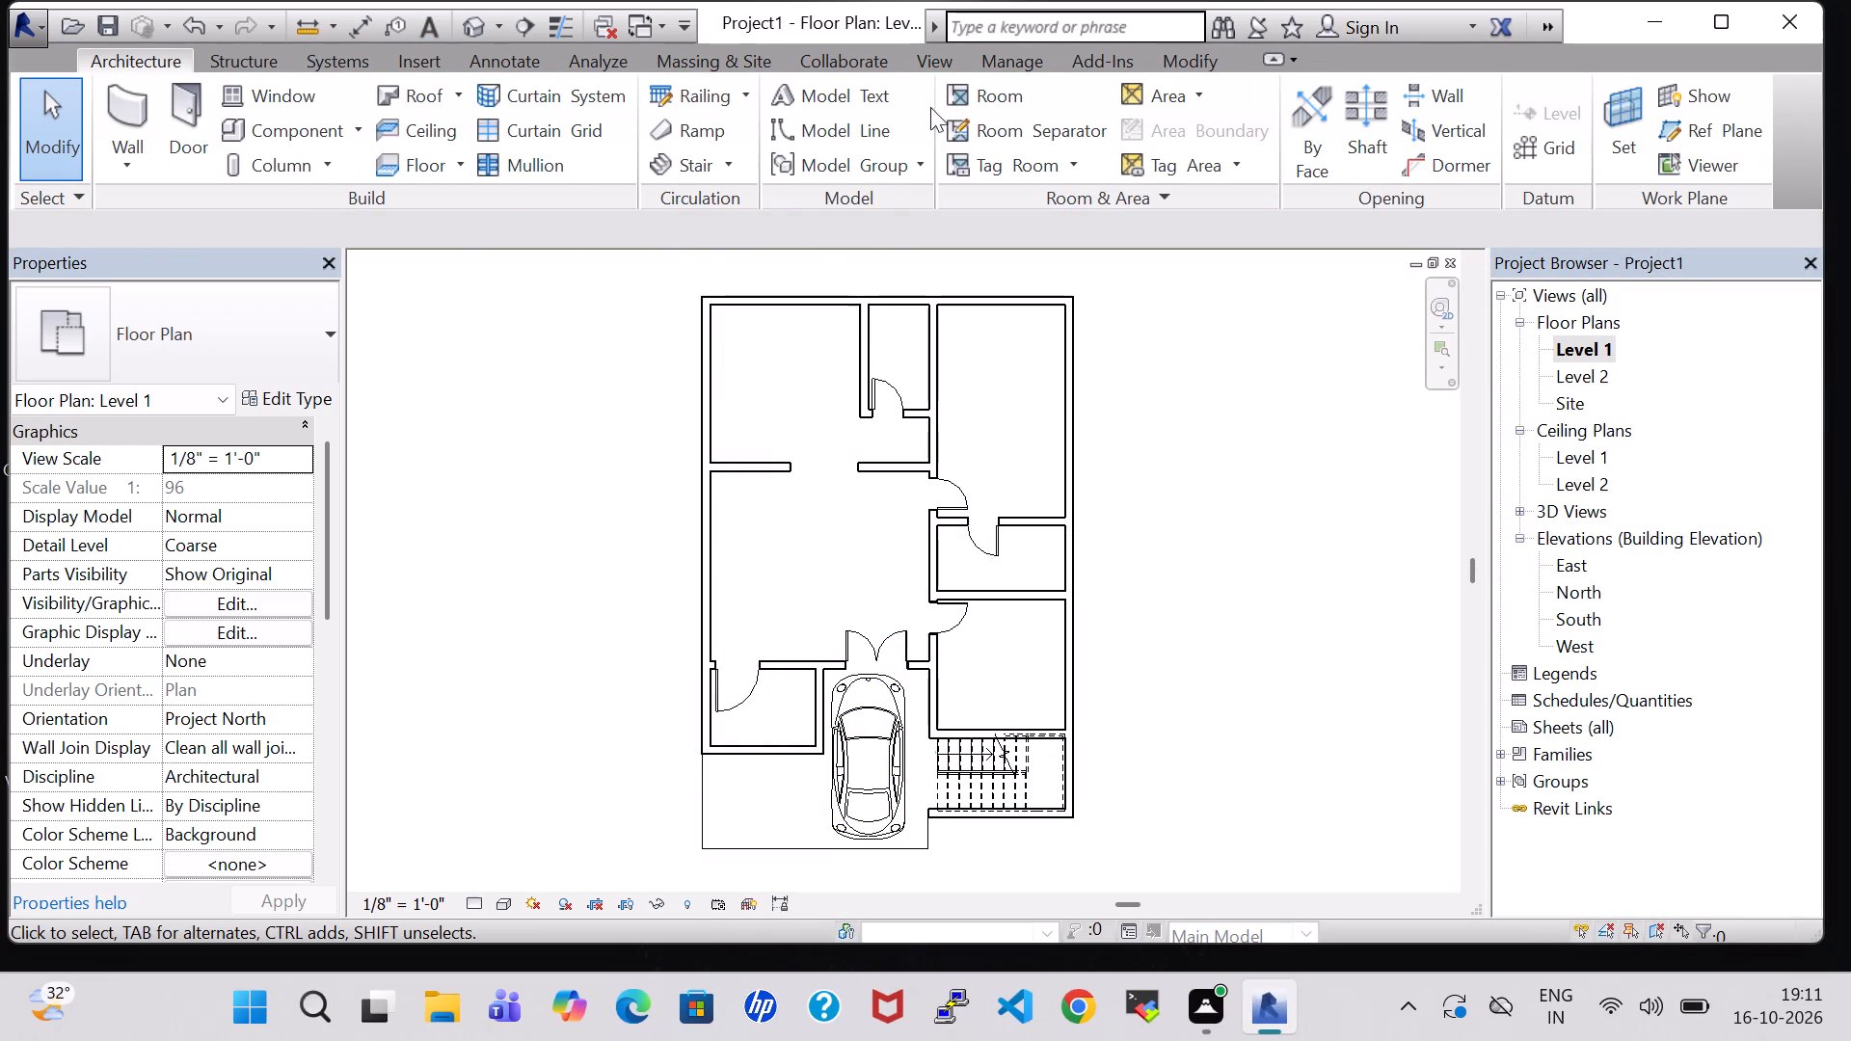
Place tagged rooms in the seven interior spaces and in the front parking area of the Level 1 plan.
click(968, 103)
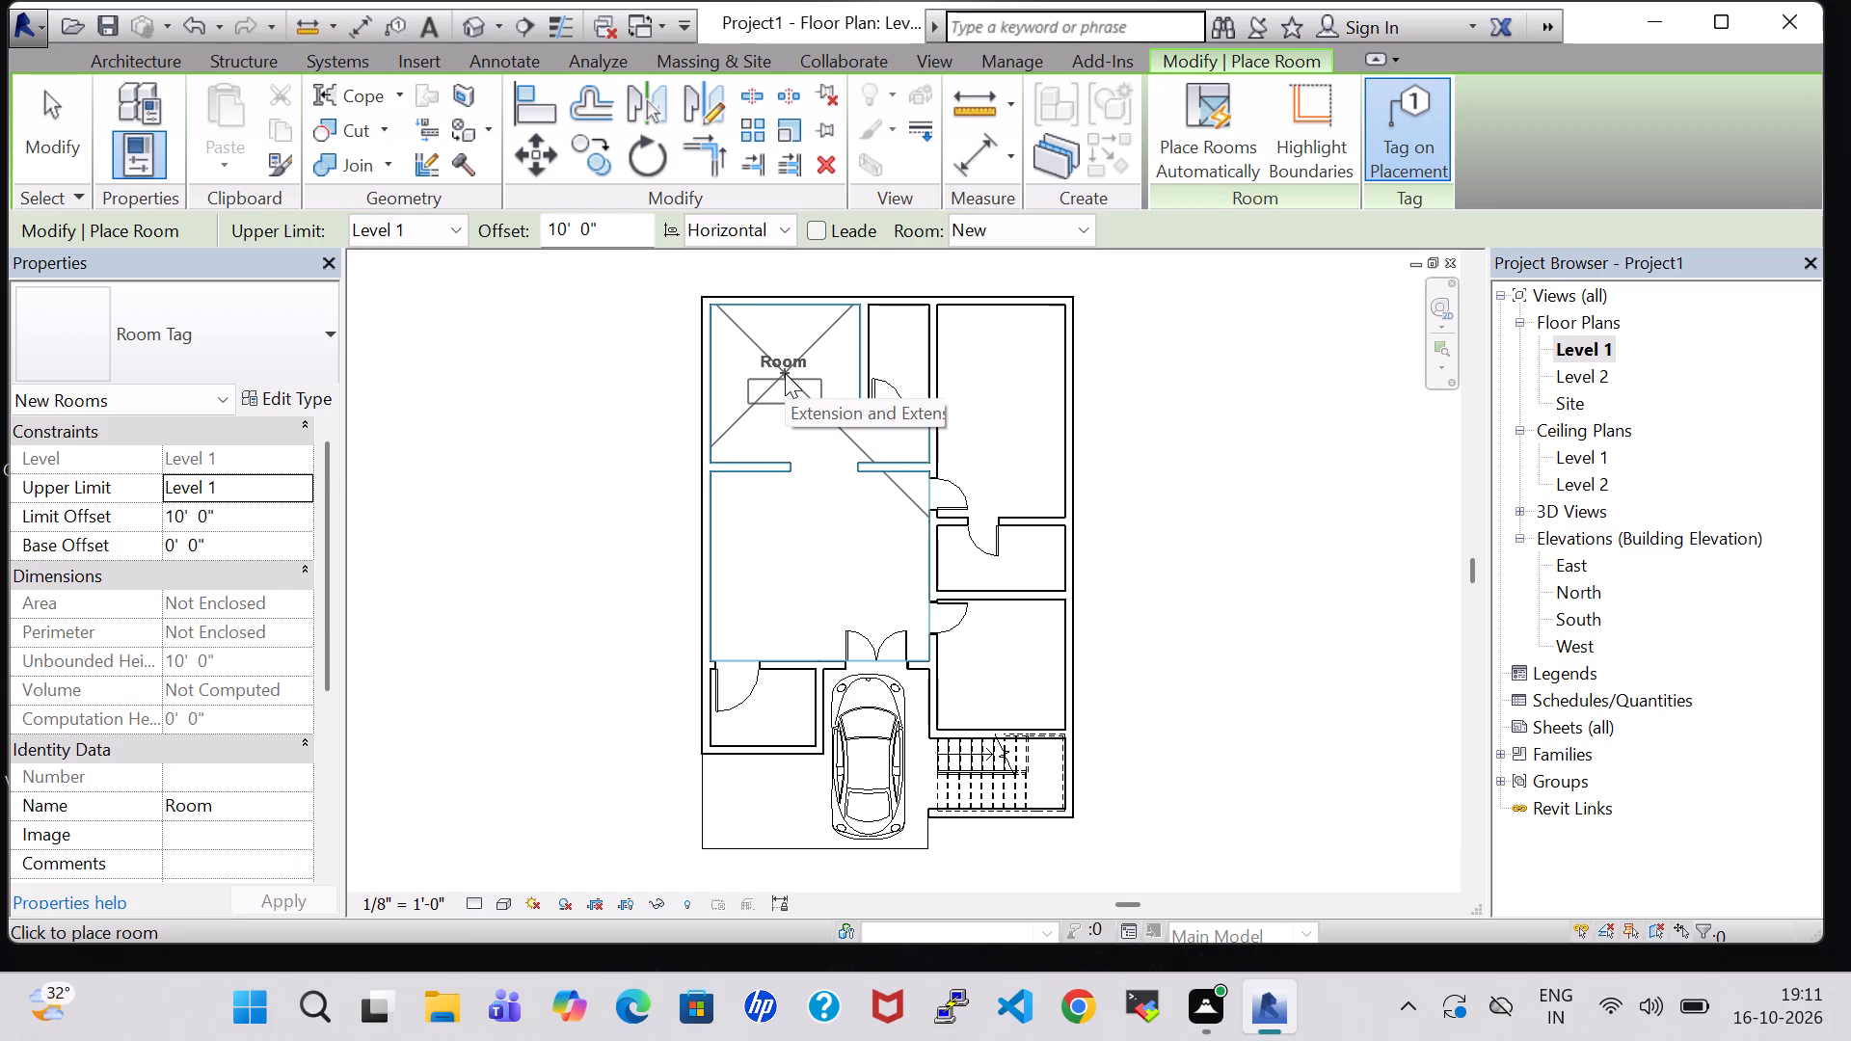
click(785, 373)
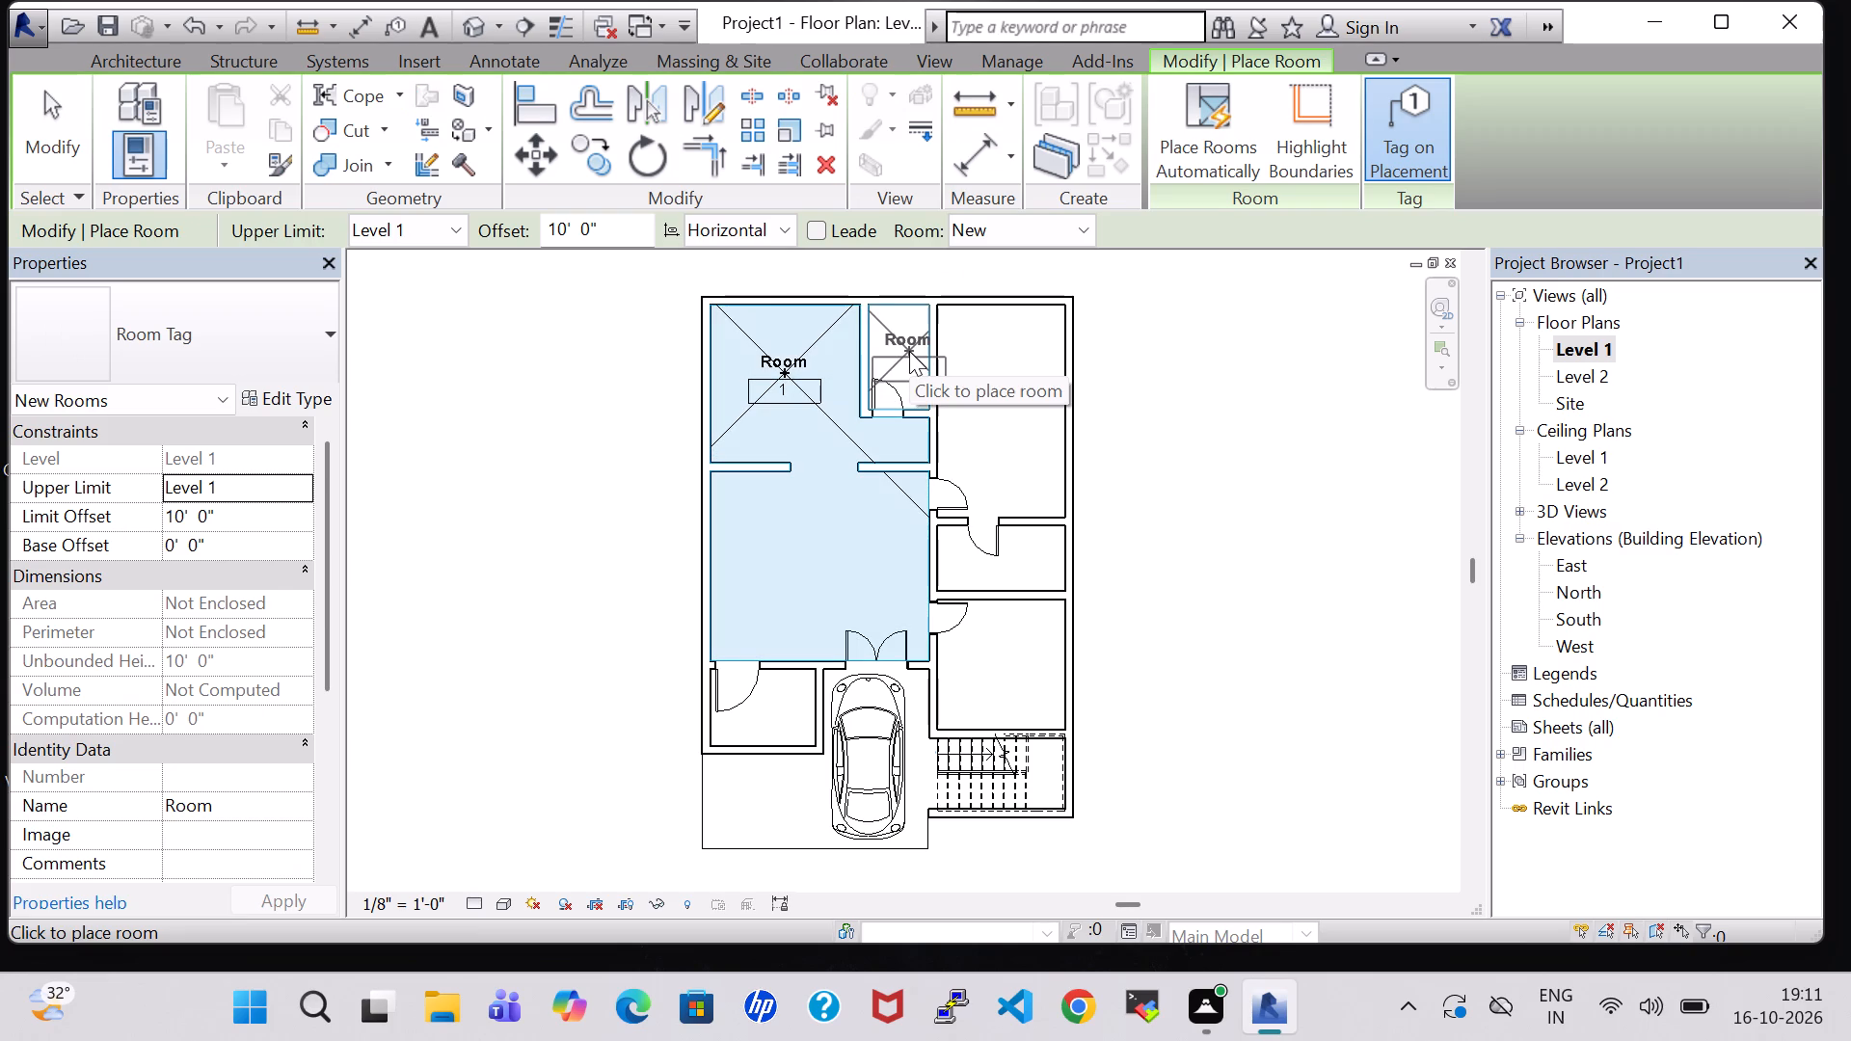
scroll(909, 351, up, 6)
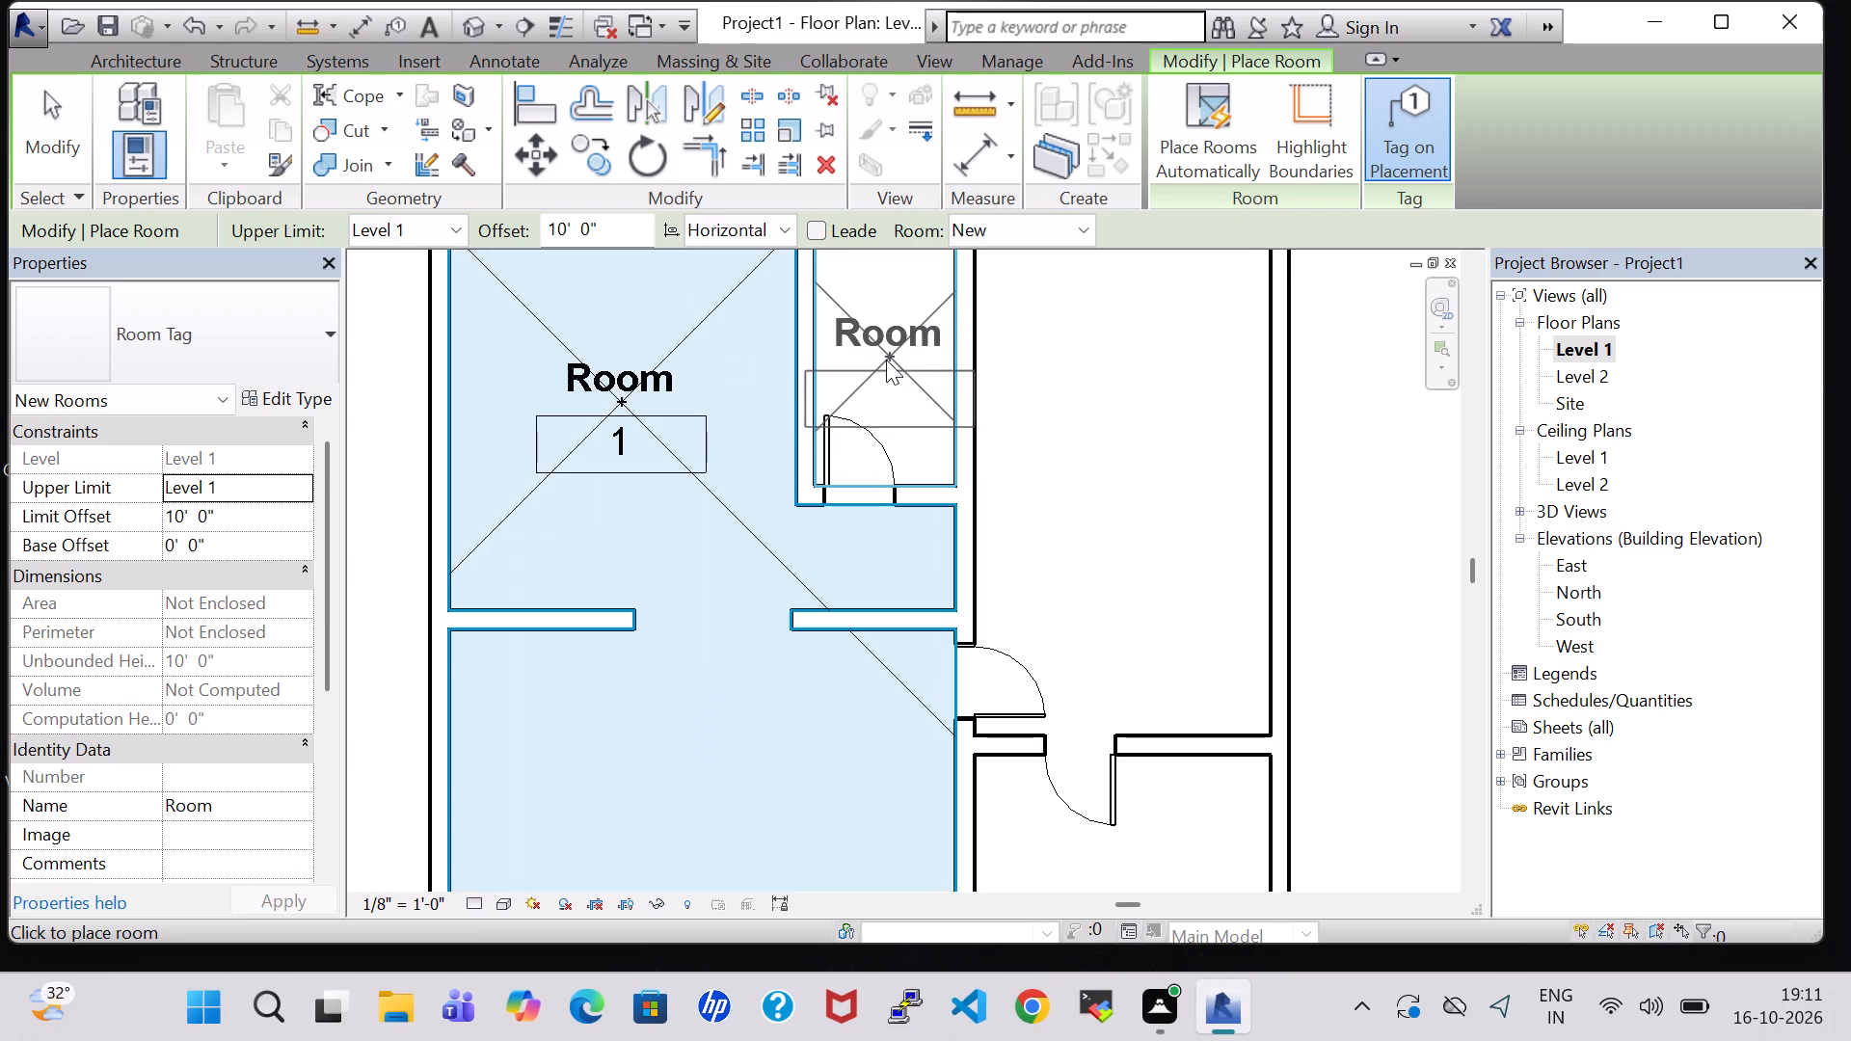
click(886, 360)
scroll(1106, 435, down, 4)
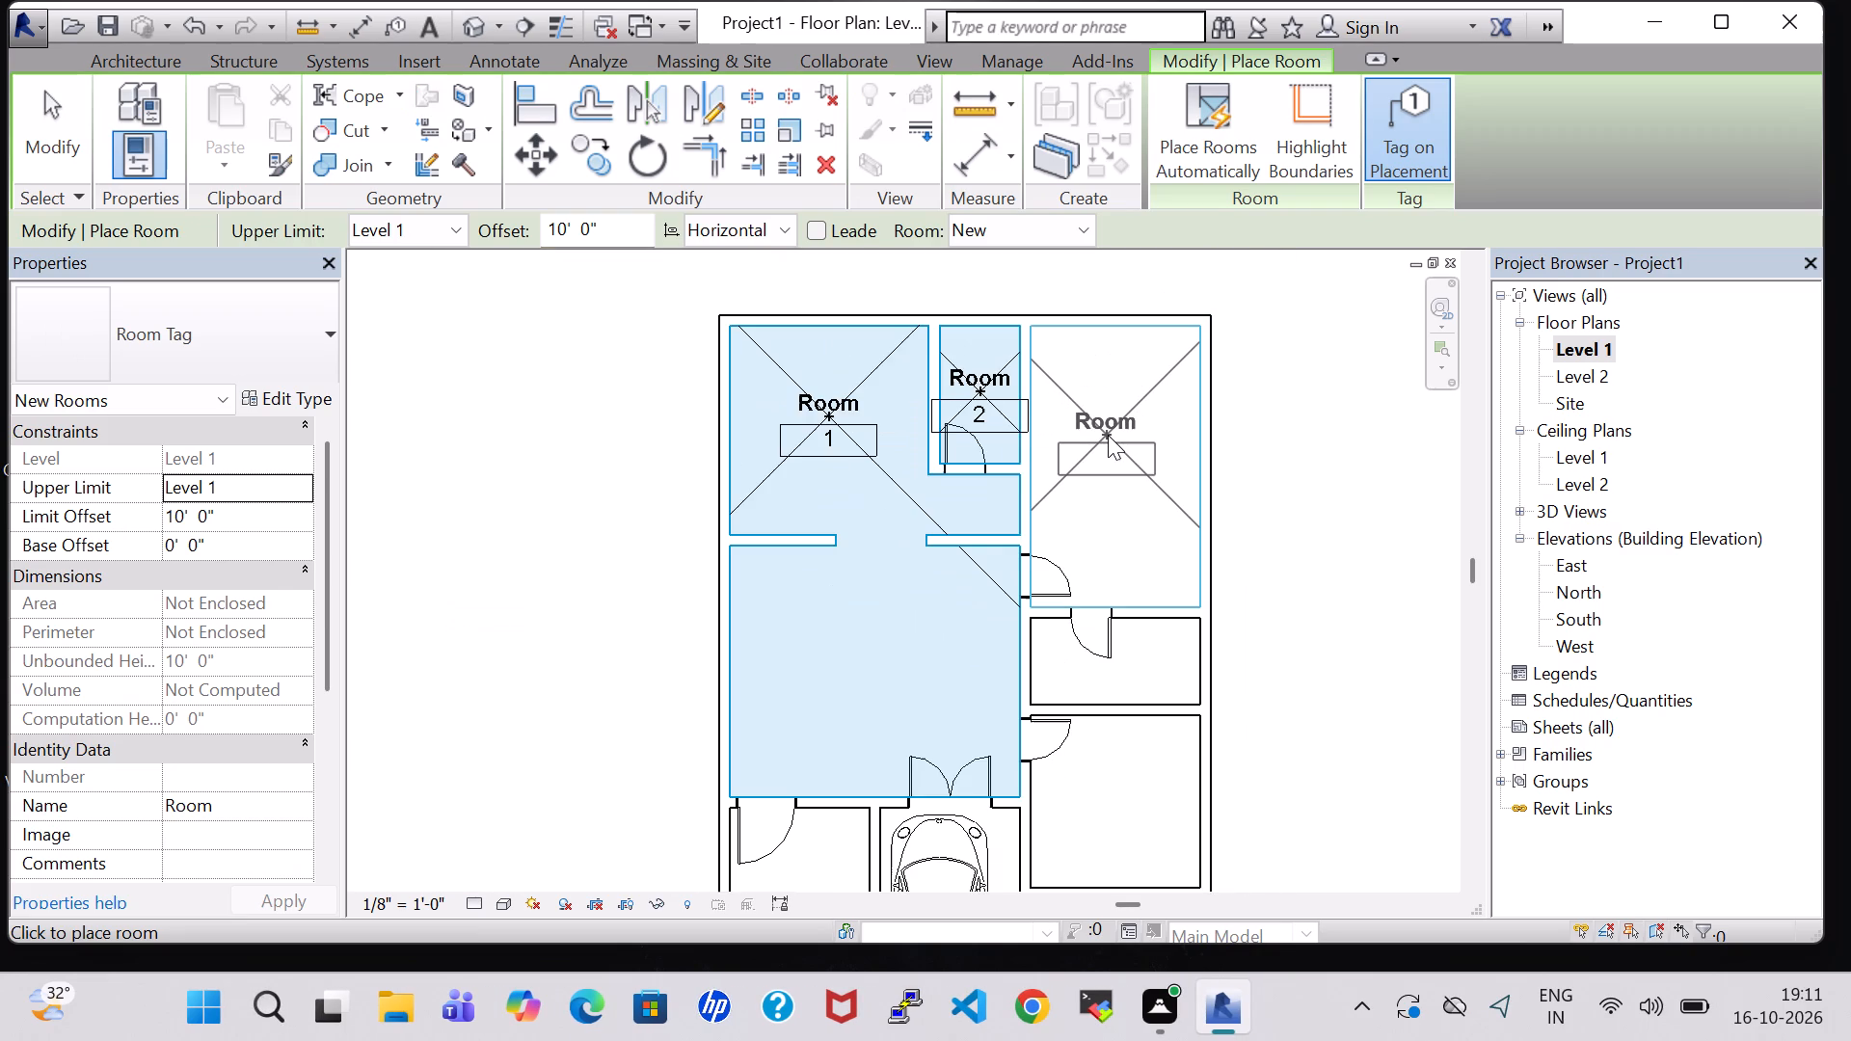
click(1108, 435)
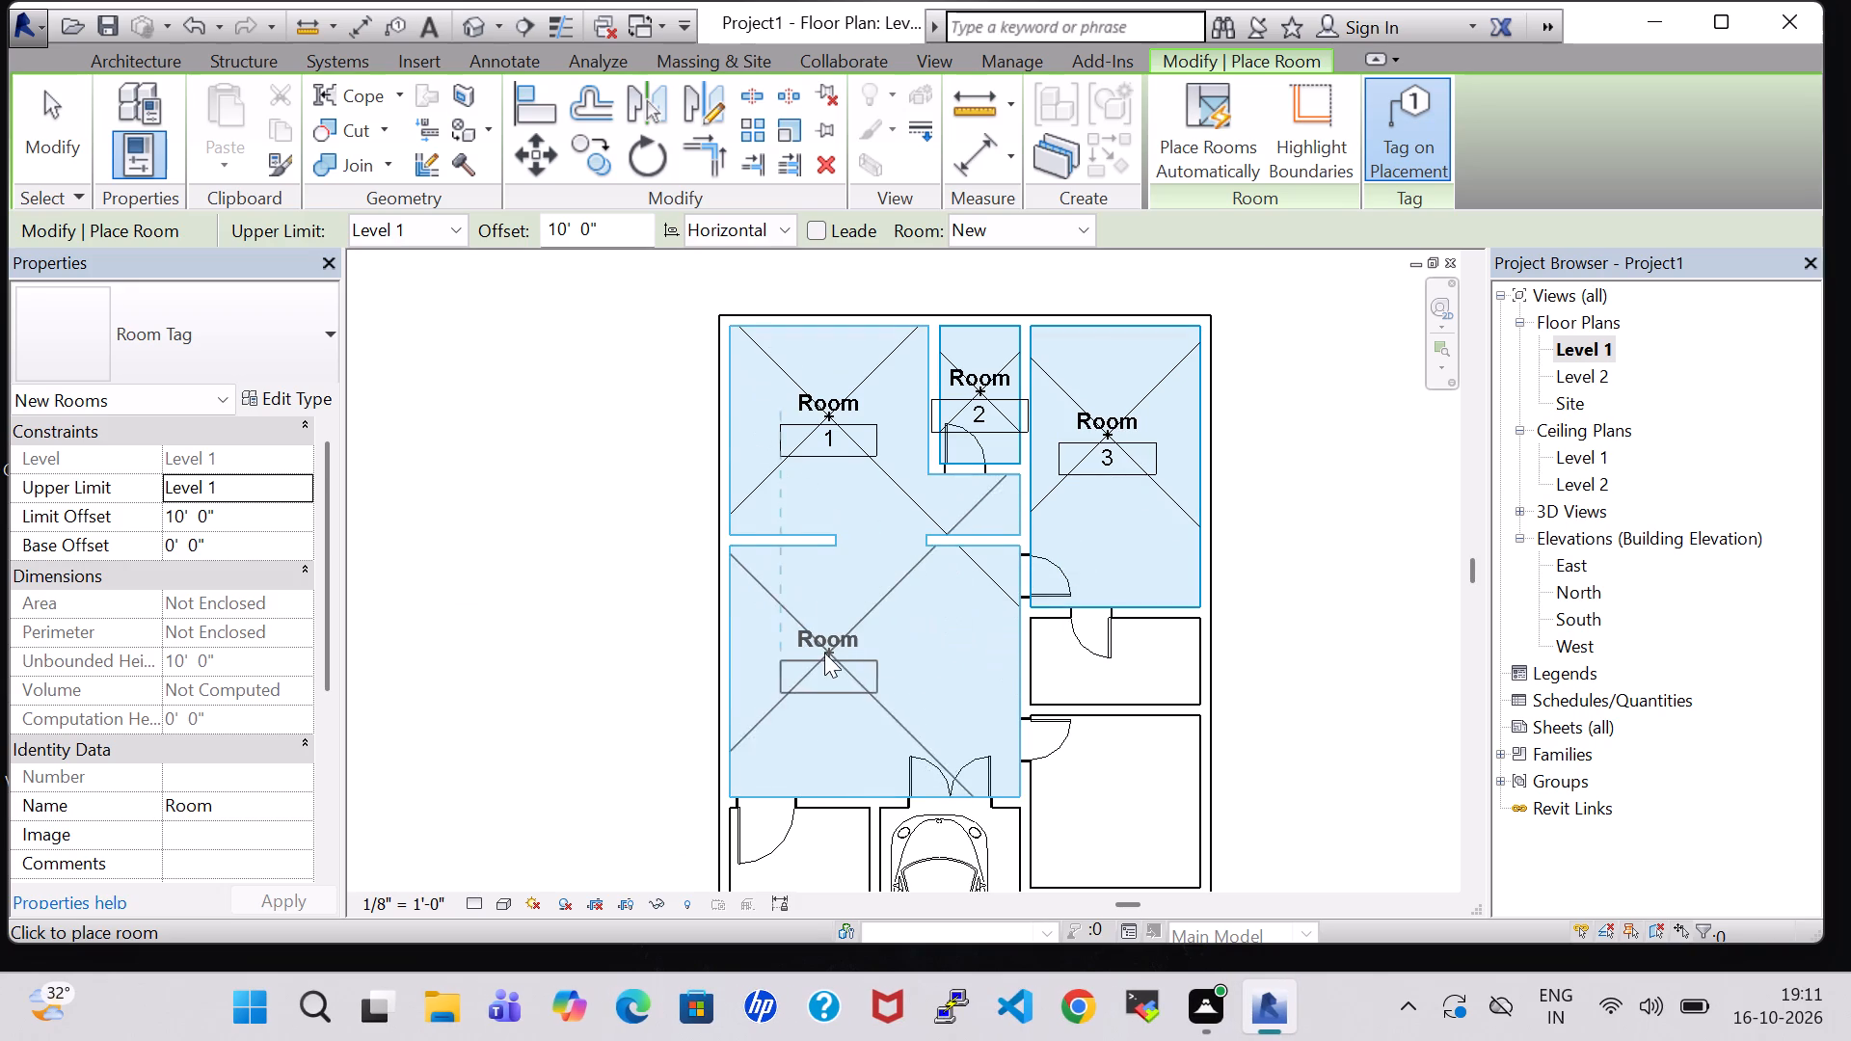
click(861, 654)
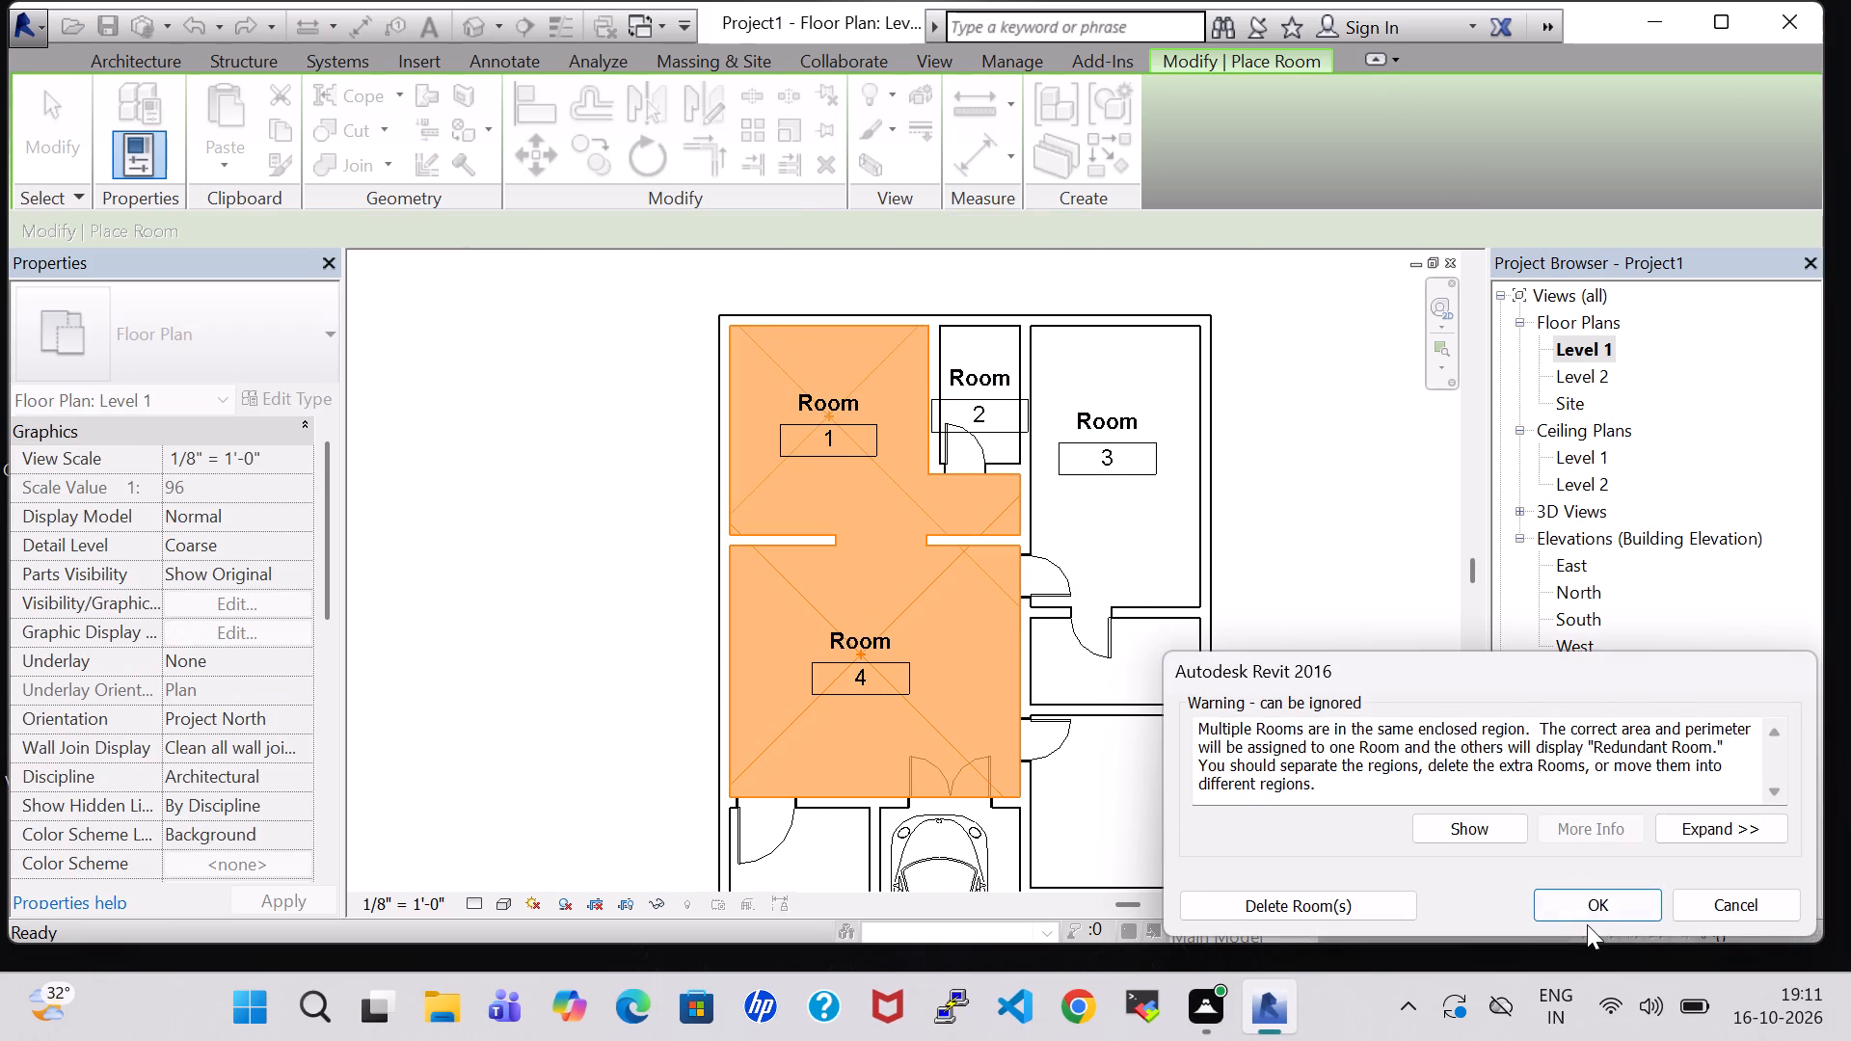
click(1589, 907)
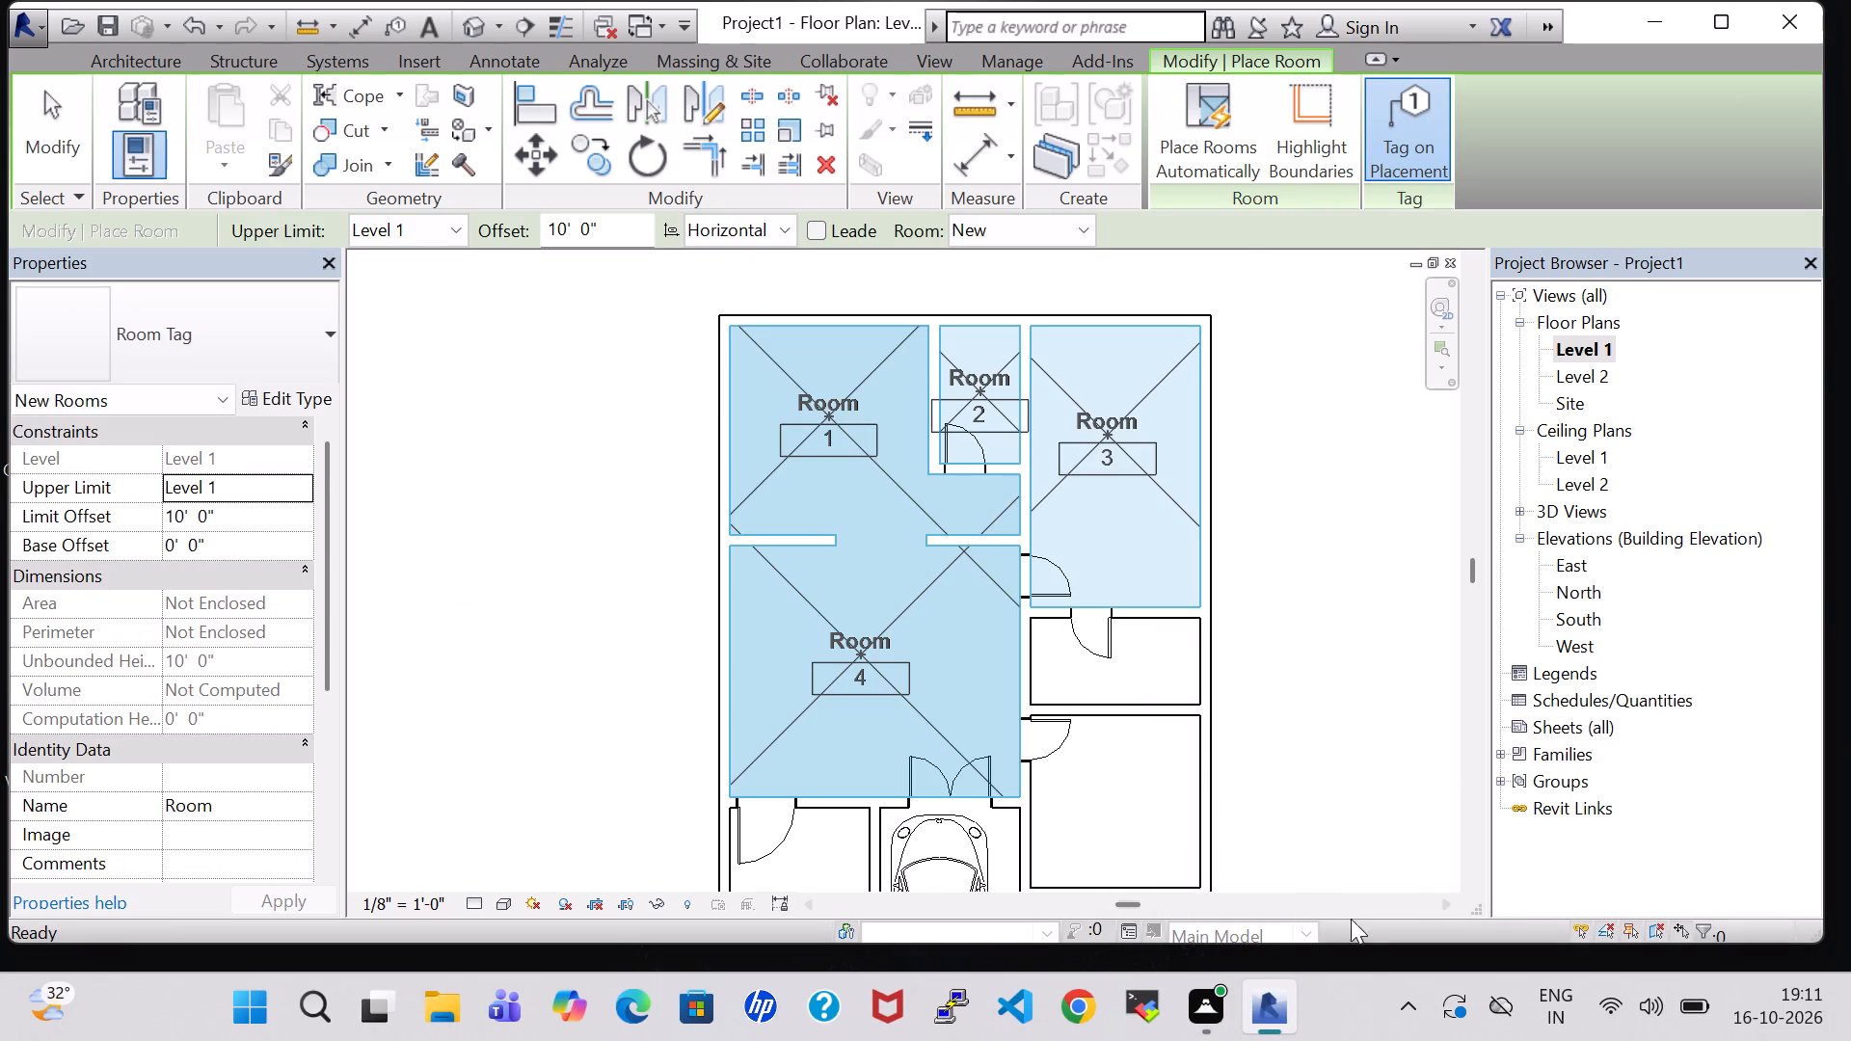
click(1117, 649)
middle_drag(1340, 700, 1302, 493)
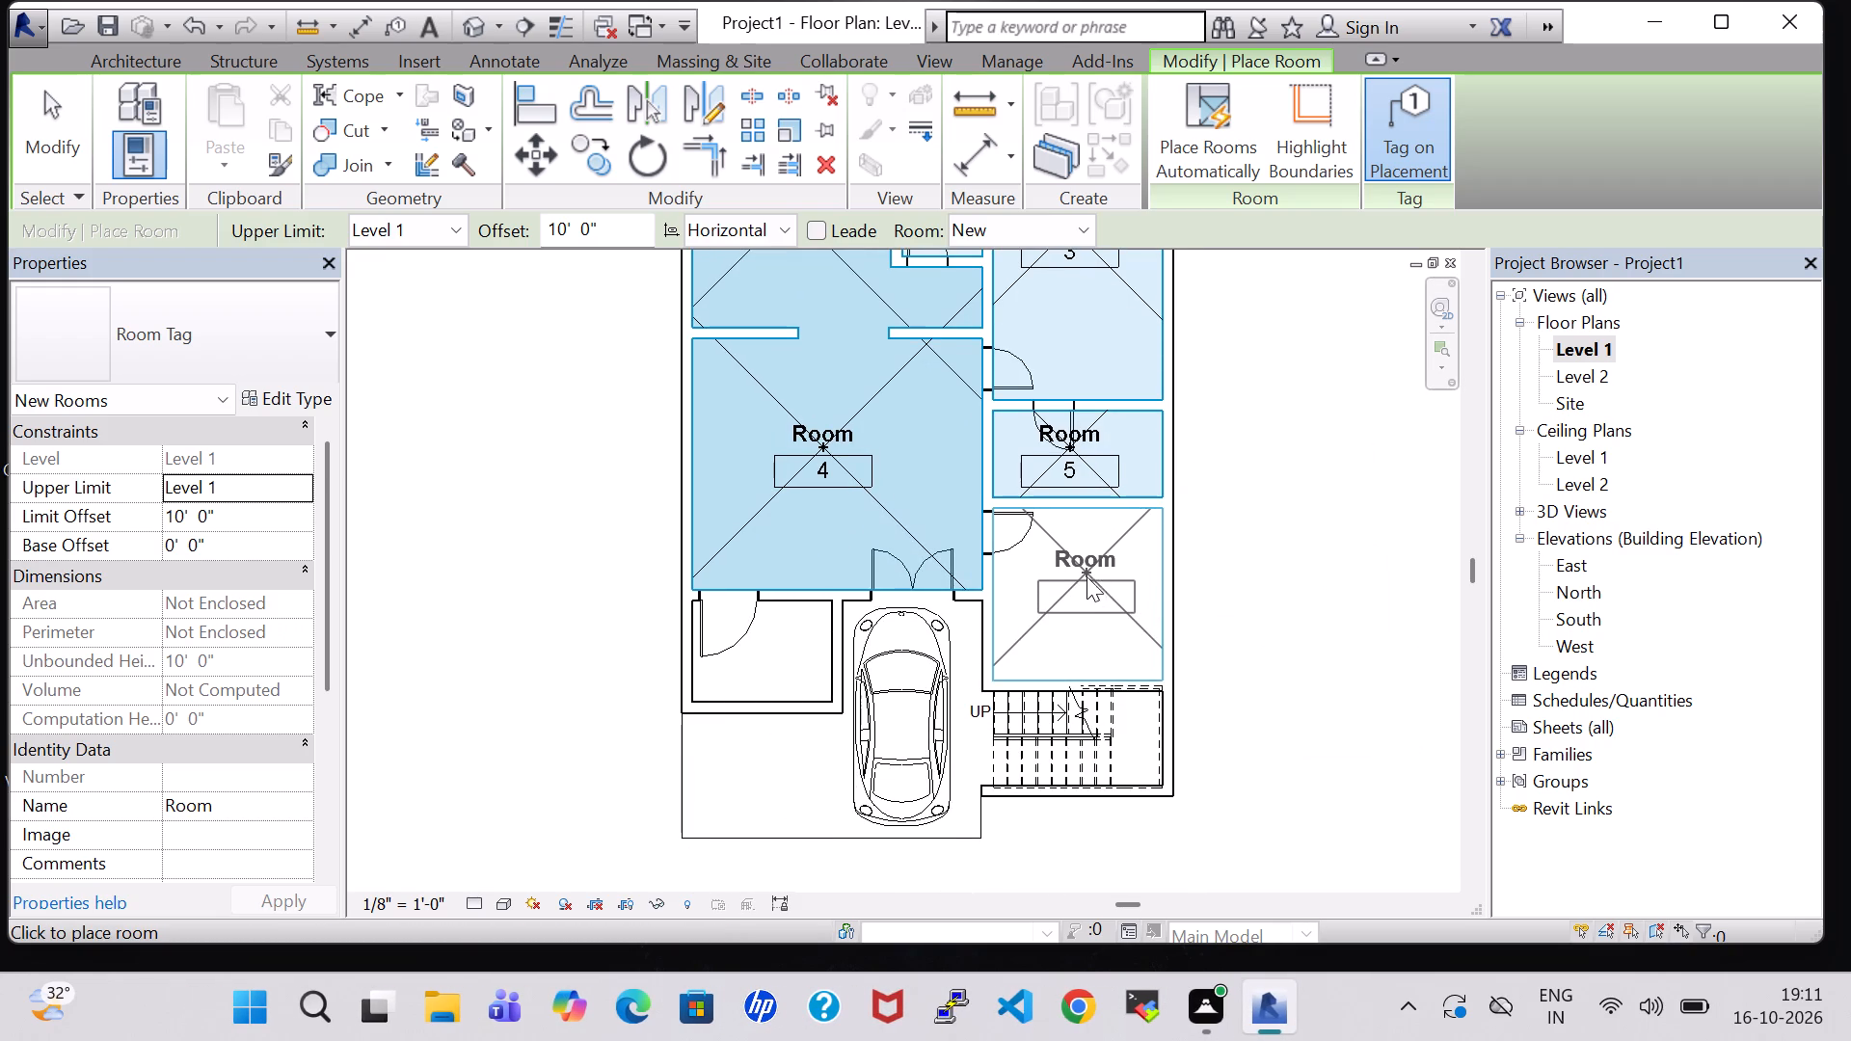
click(1086, 581)
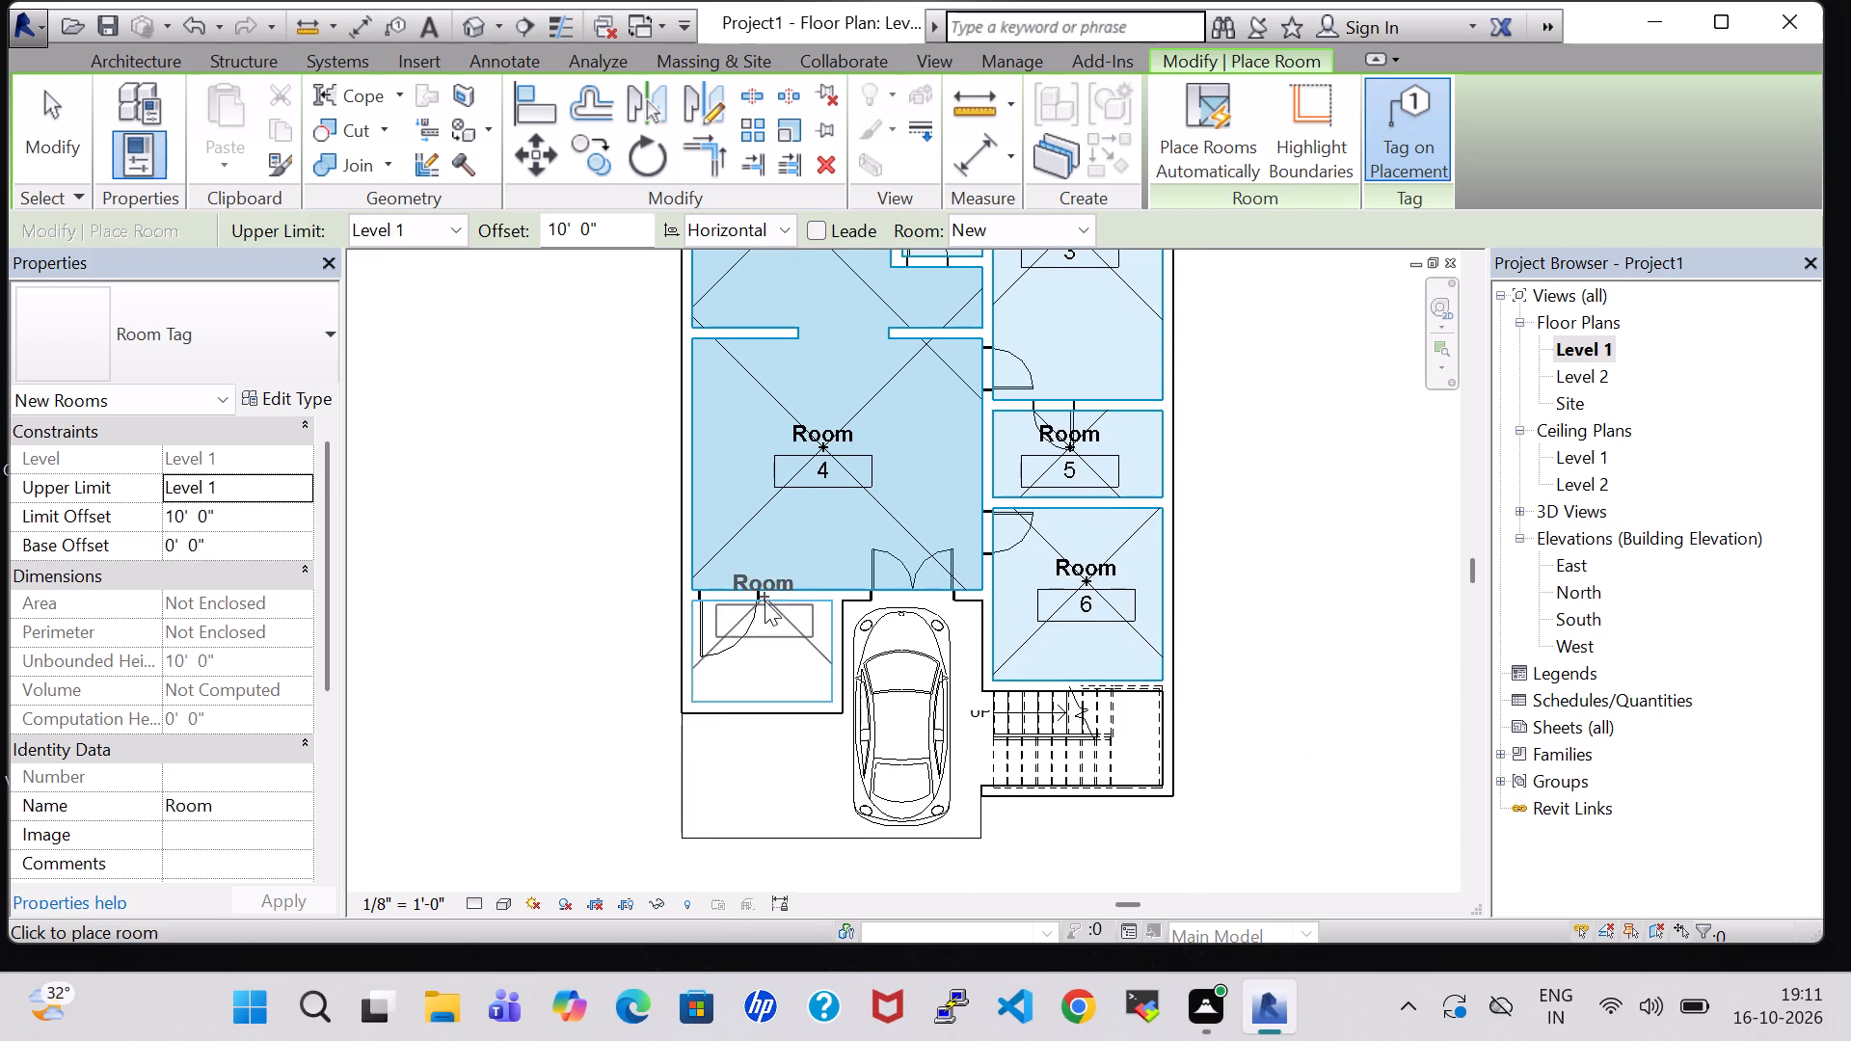
click(760, 645)
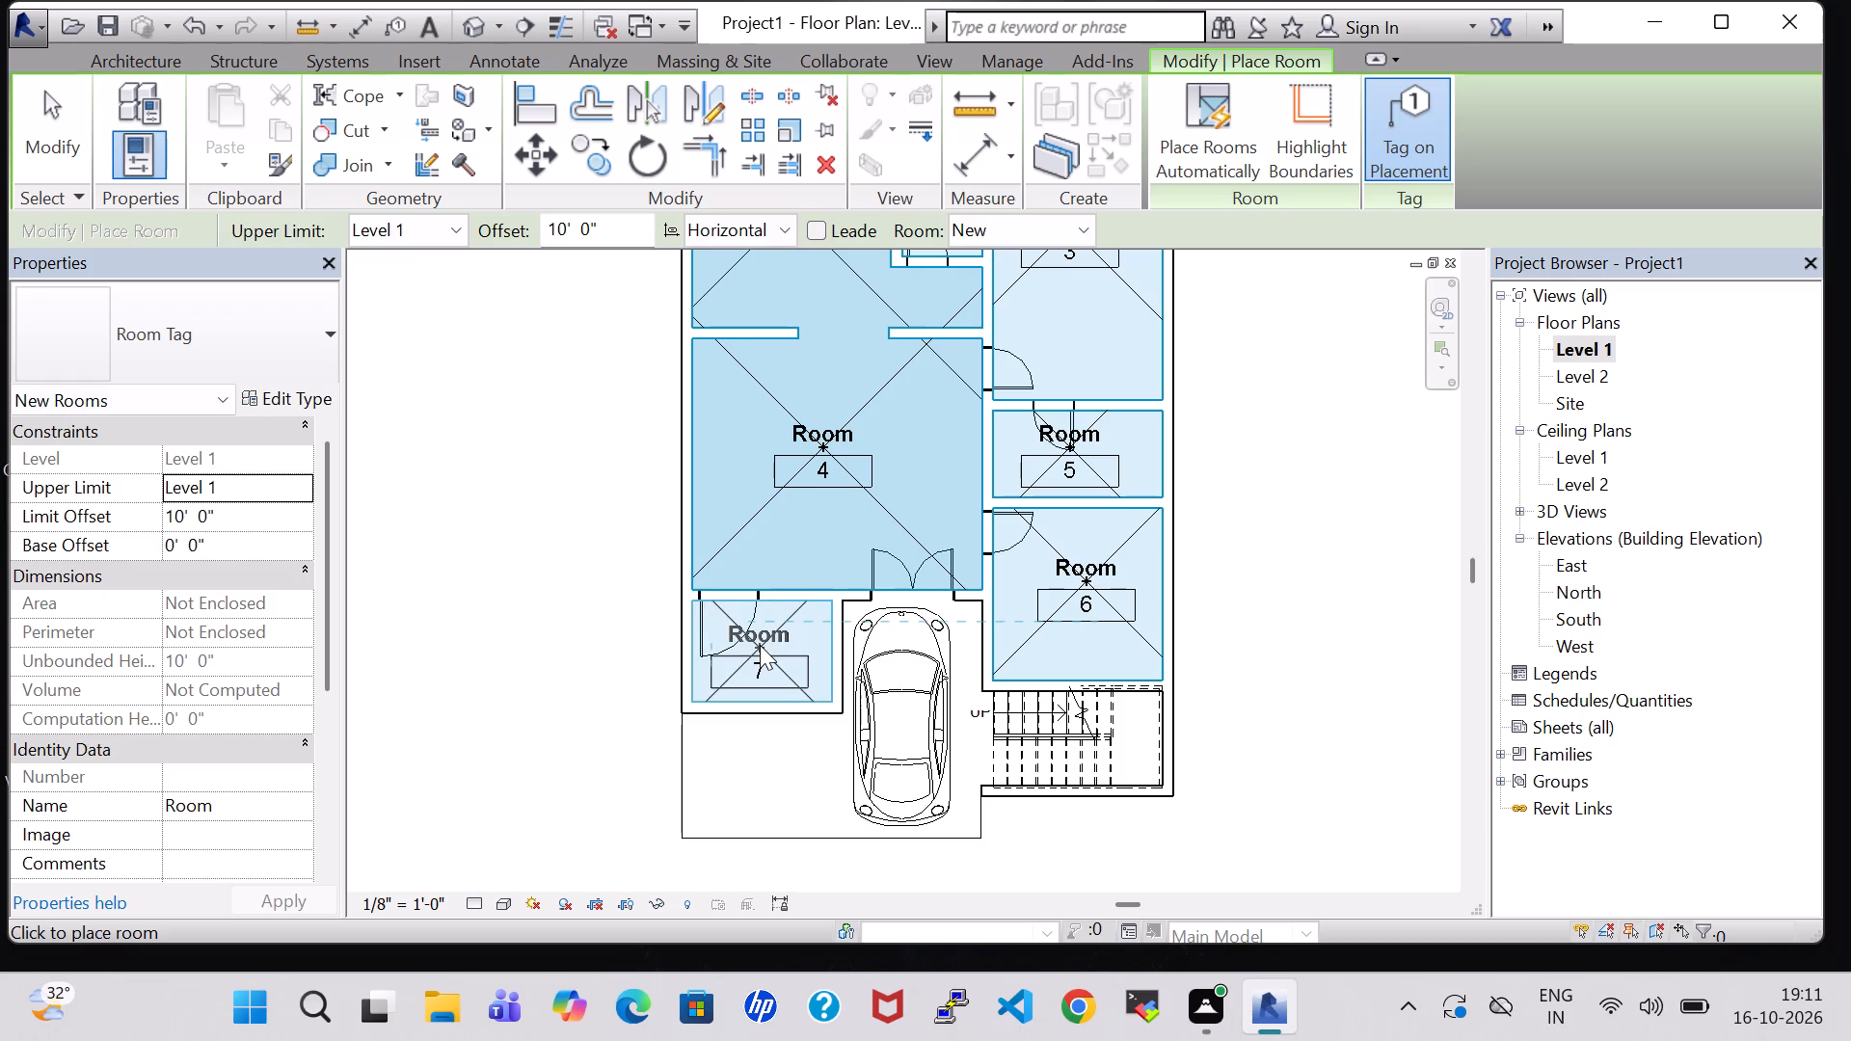
click(760, 774)
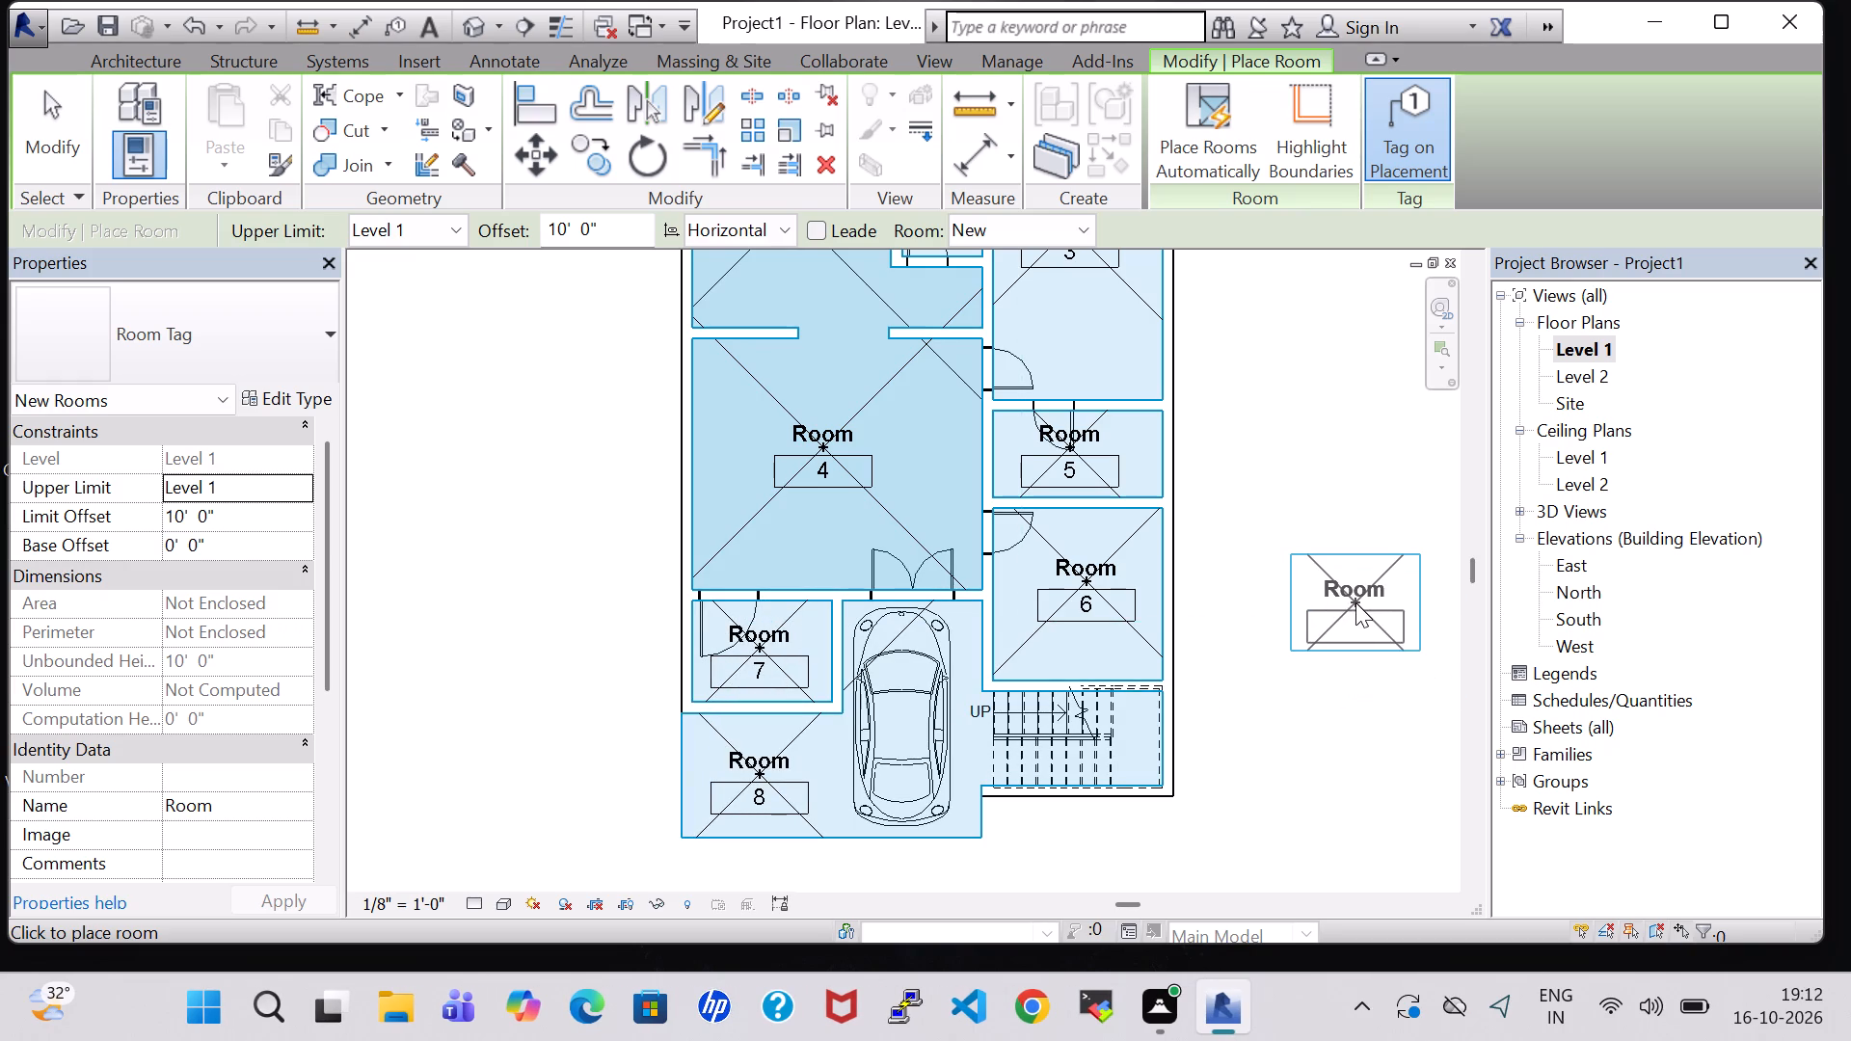
key(Escape)
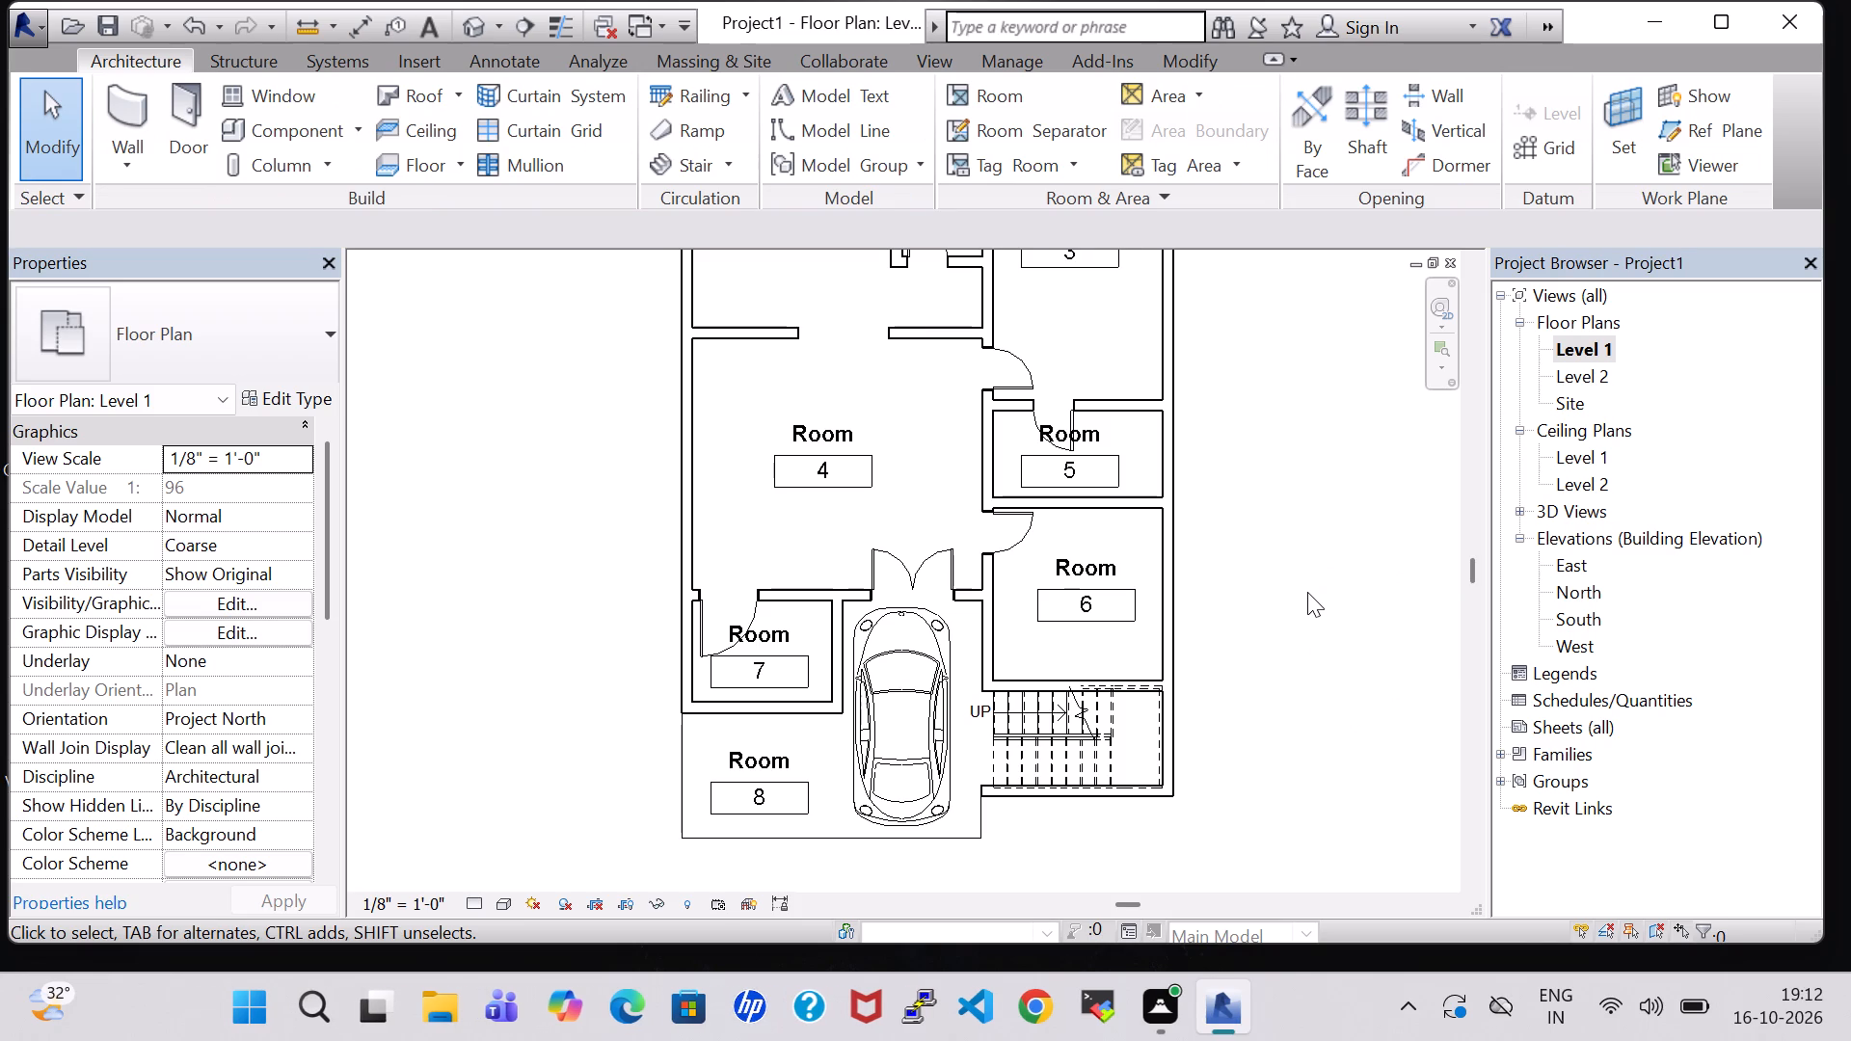
Turn off Show Room Number in the Room Tag type so the tags display names only.
scroll(1307, 592, down, 1)
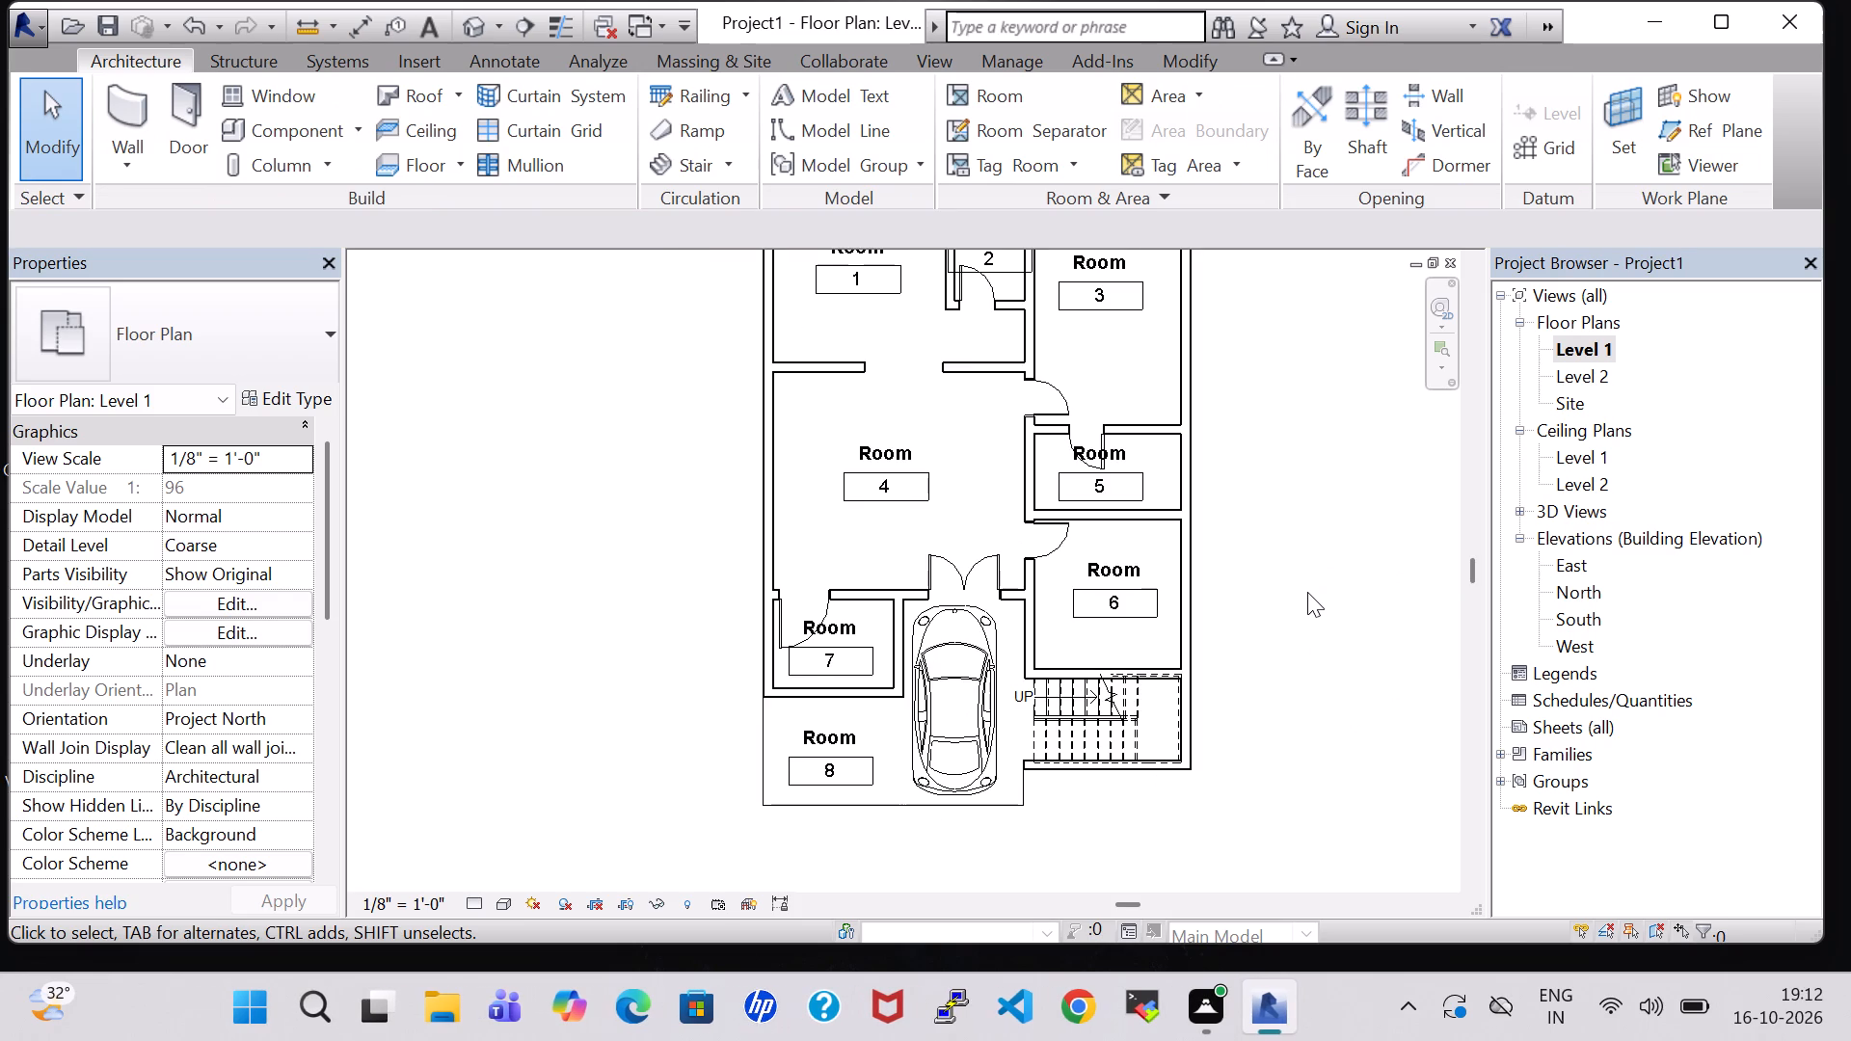
scroll(1307, 592, down, 1)
middle_click(1307, 592)
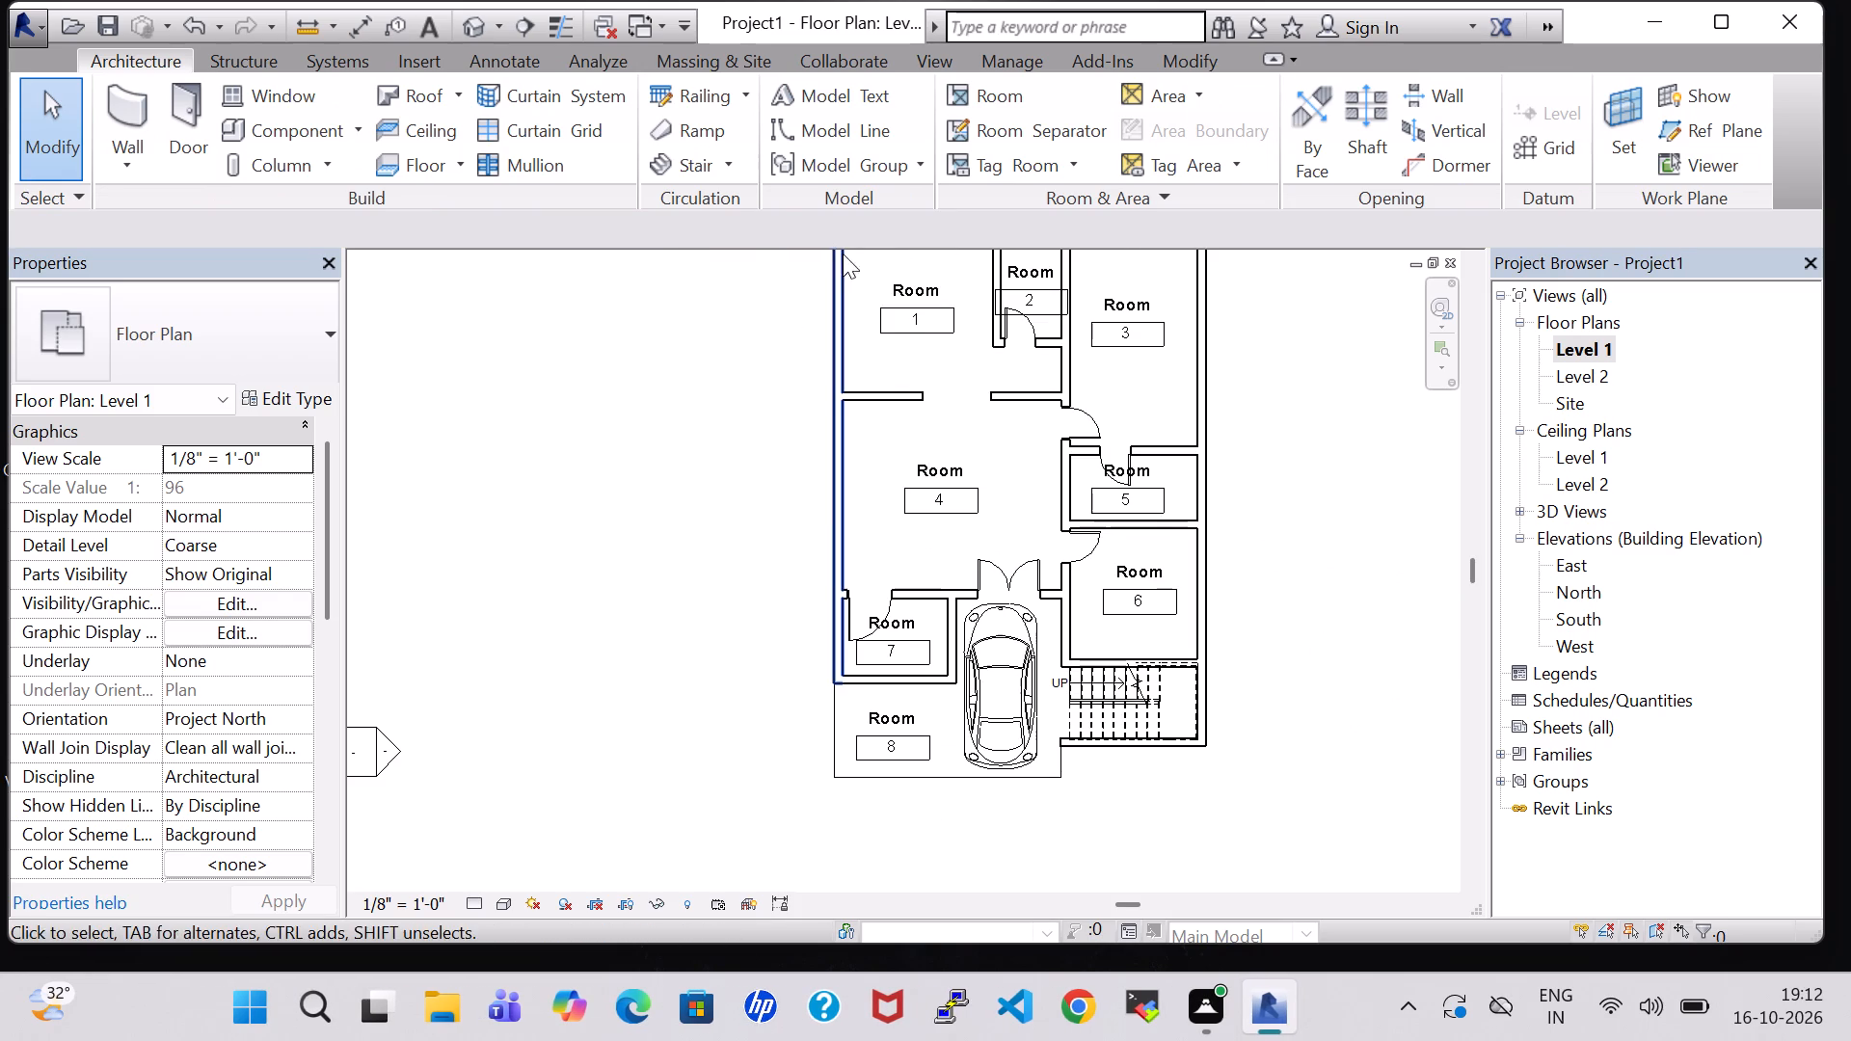
click(900, 282)
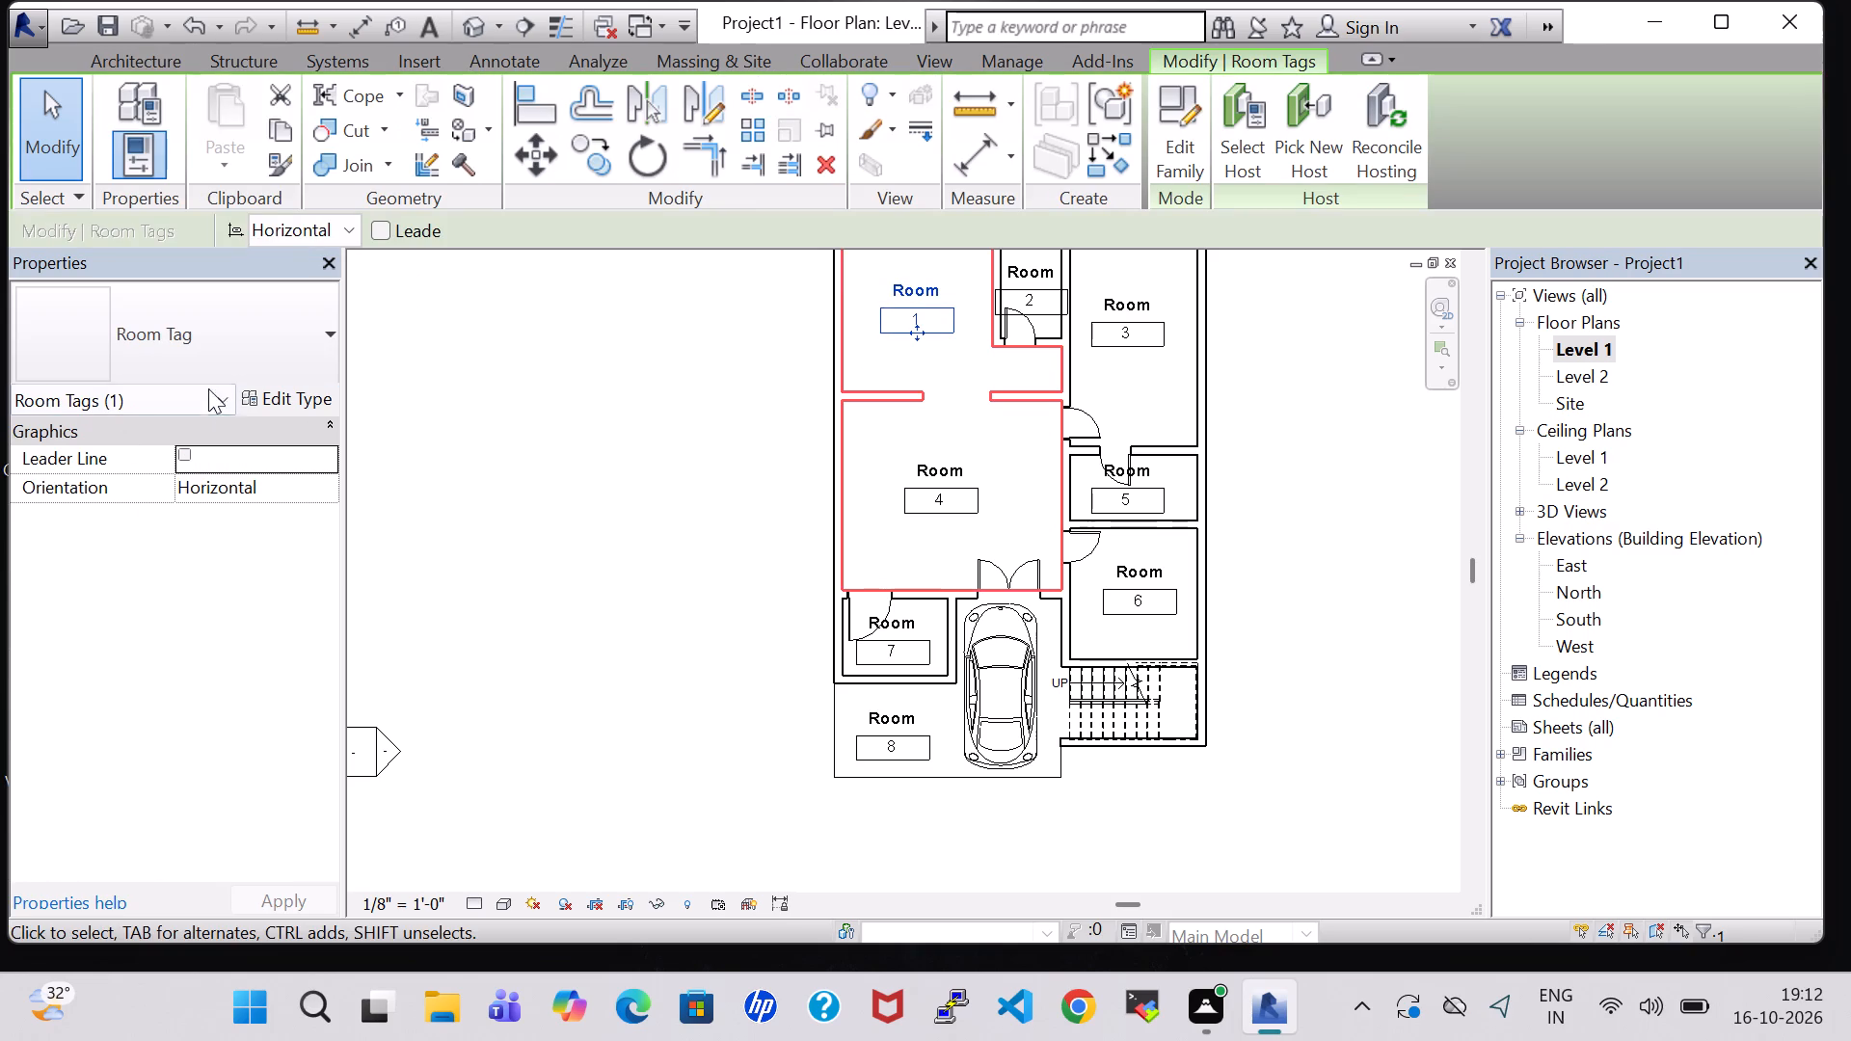
click(311, 398)
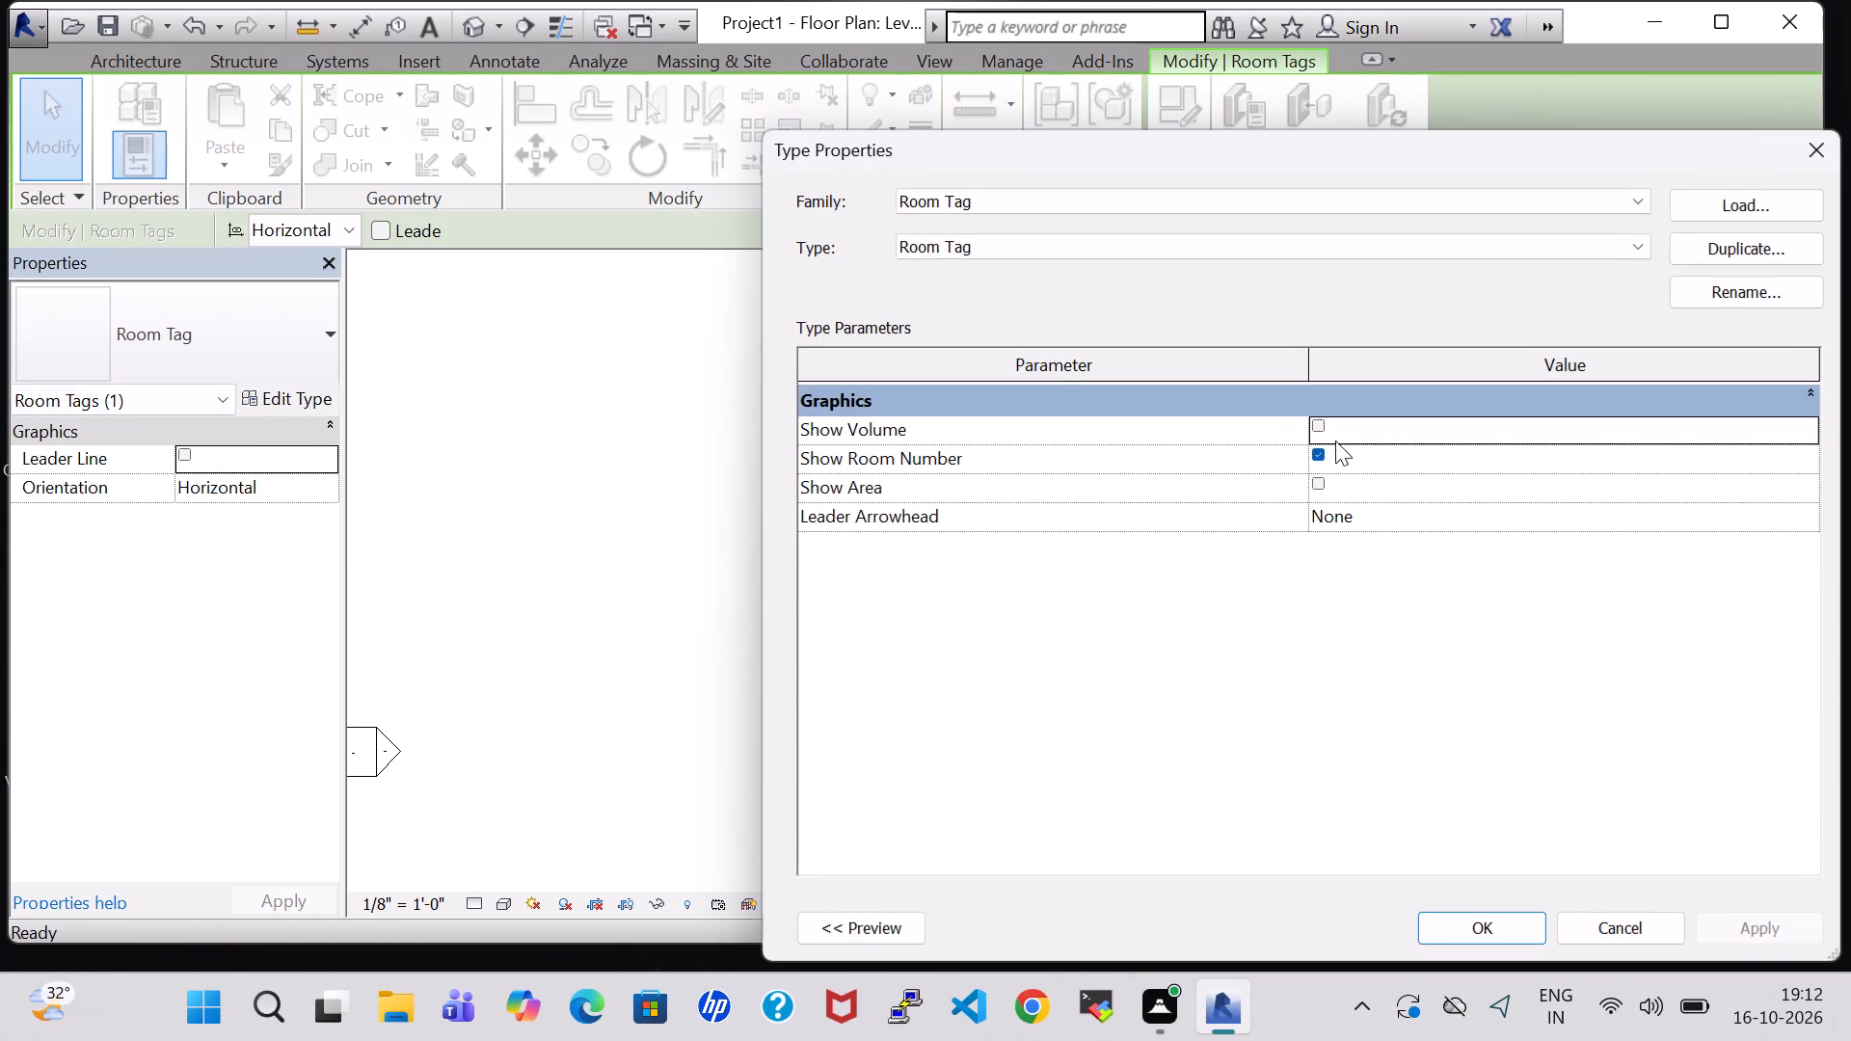
click(1316, 455)
click(1735, 935)
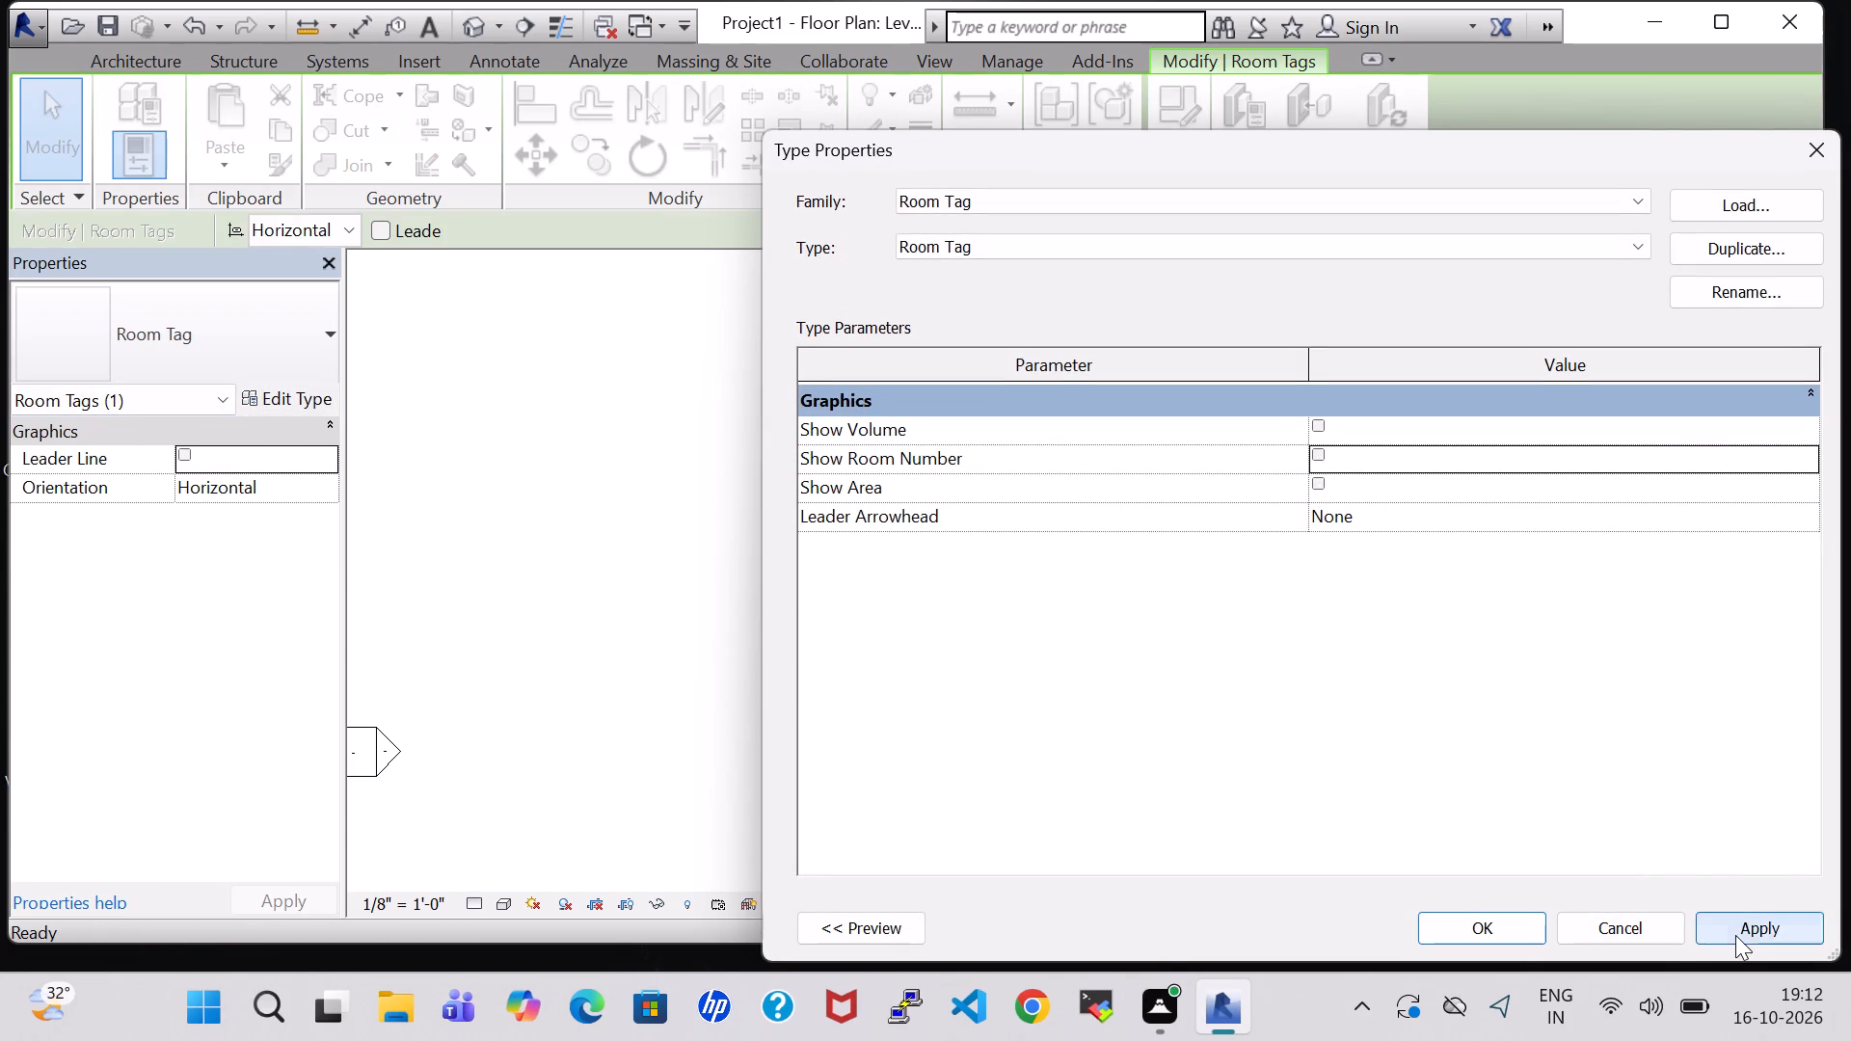
click(1476, 923)
click(606, 524)
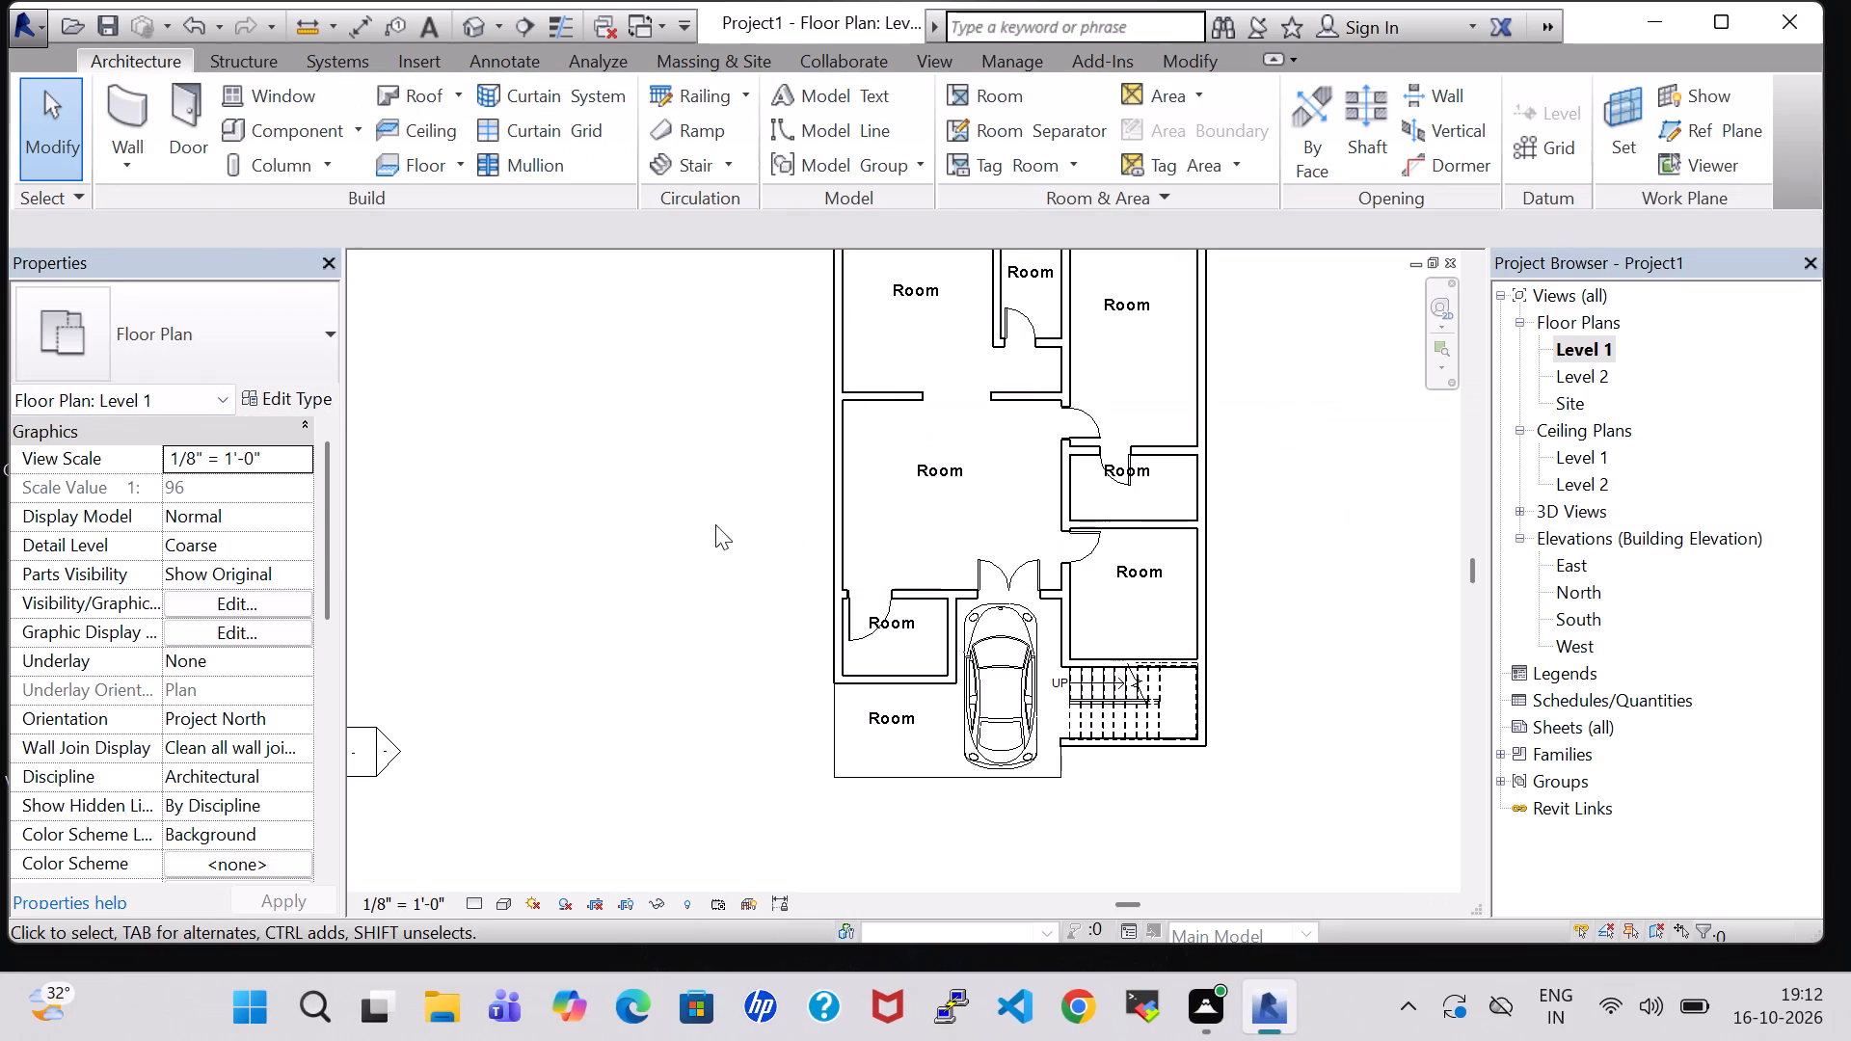
Rename the room tag in the plan's upper-left space, open to the central room, as KITCHEN.
middle_drag(1301, 497, 1242, 574)
middle_click(1242, 574)
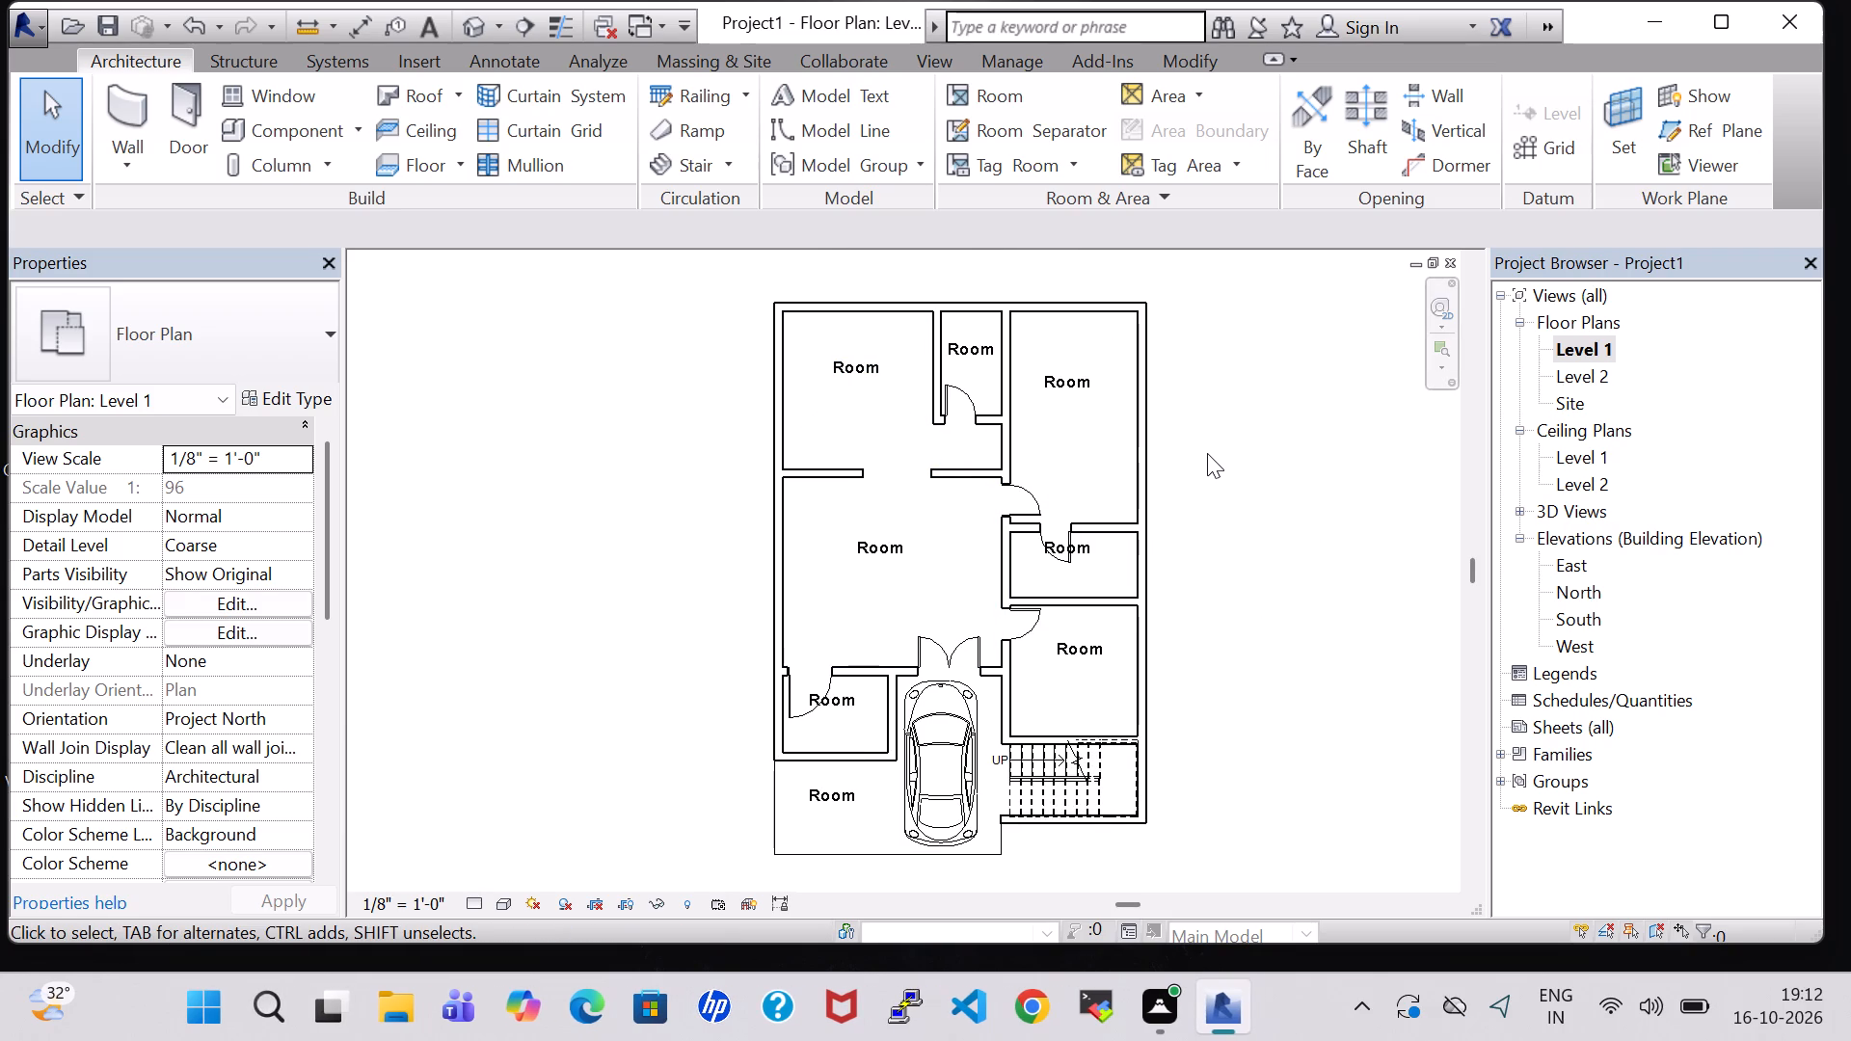
double_click(864, 362)
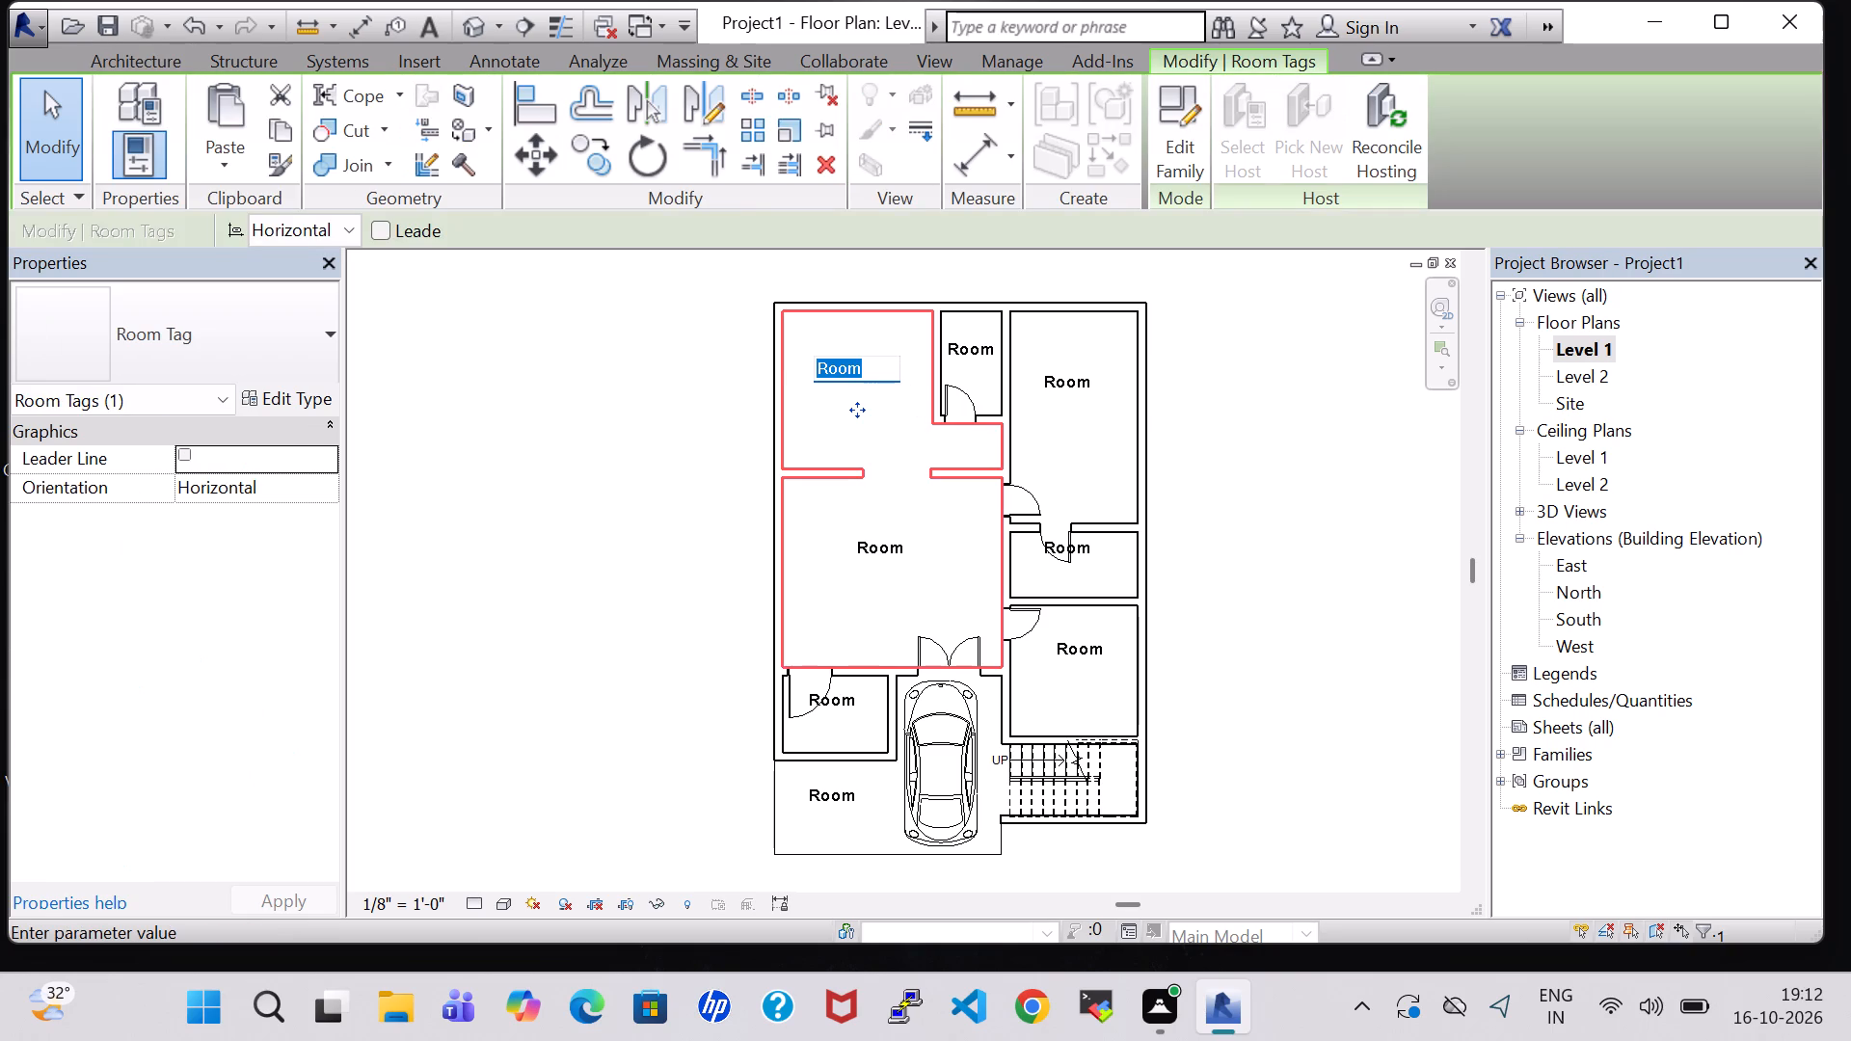
key(BackSpace)
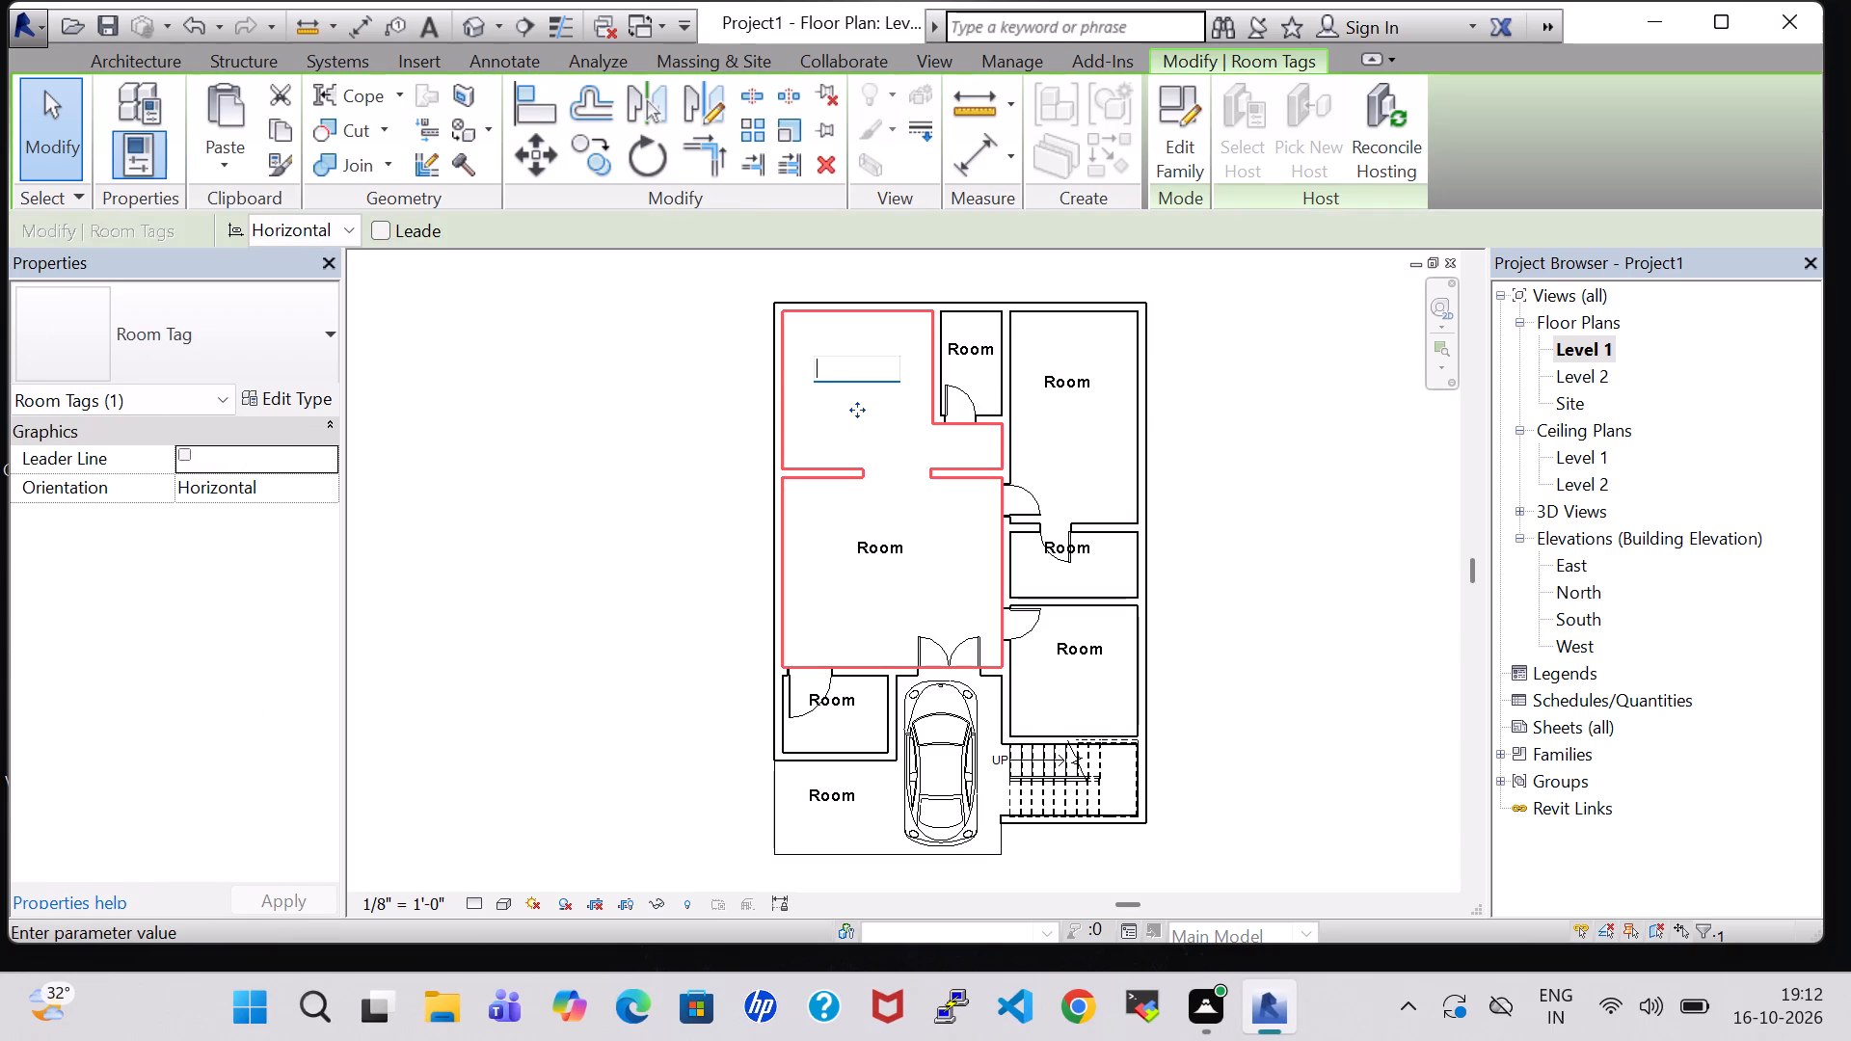
text(KITCHEN)
key(Return)
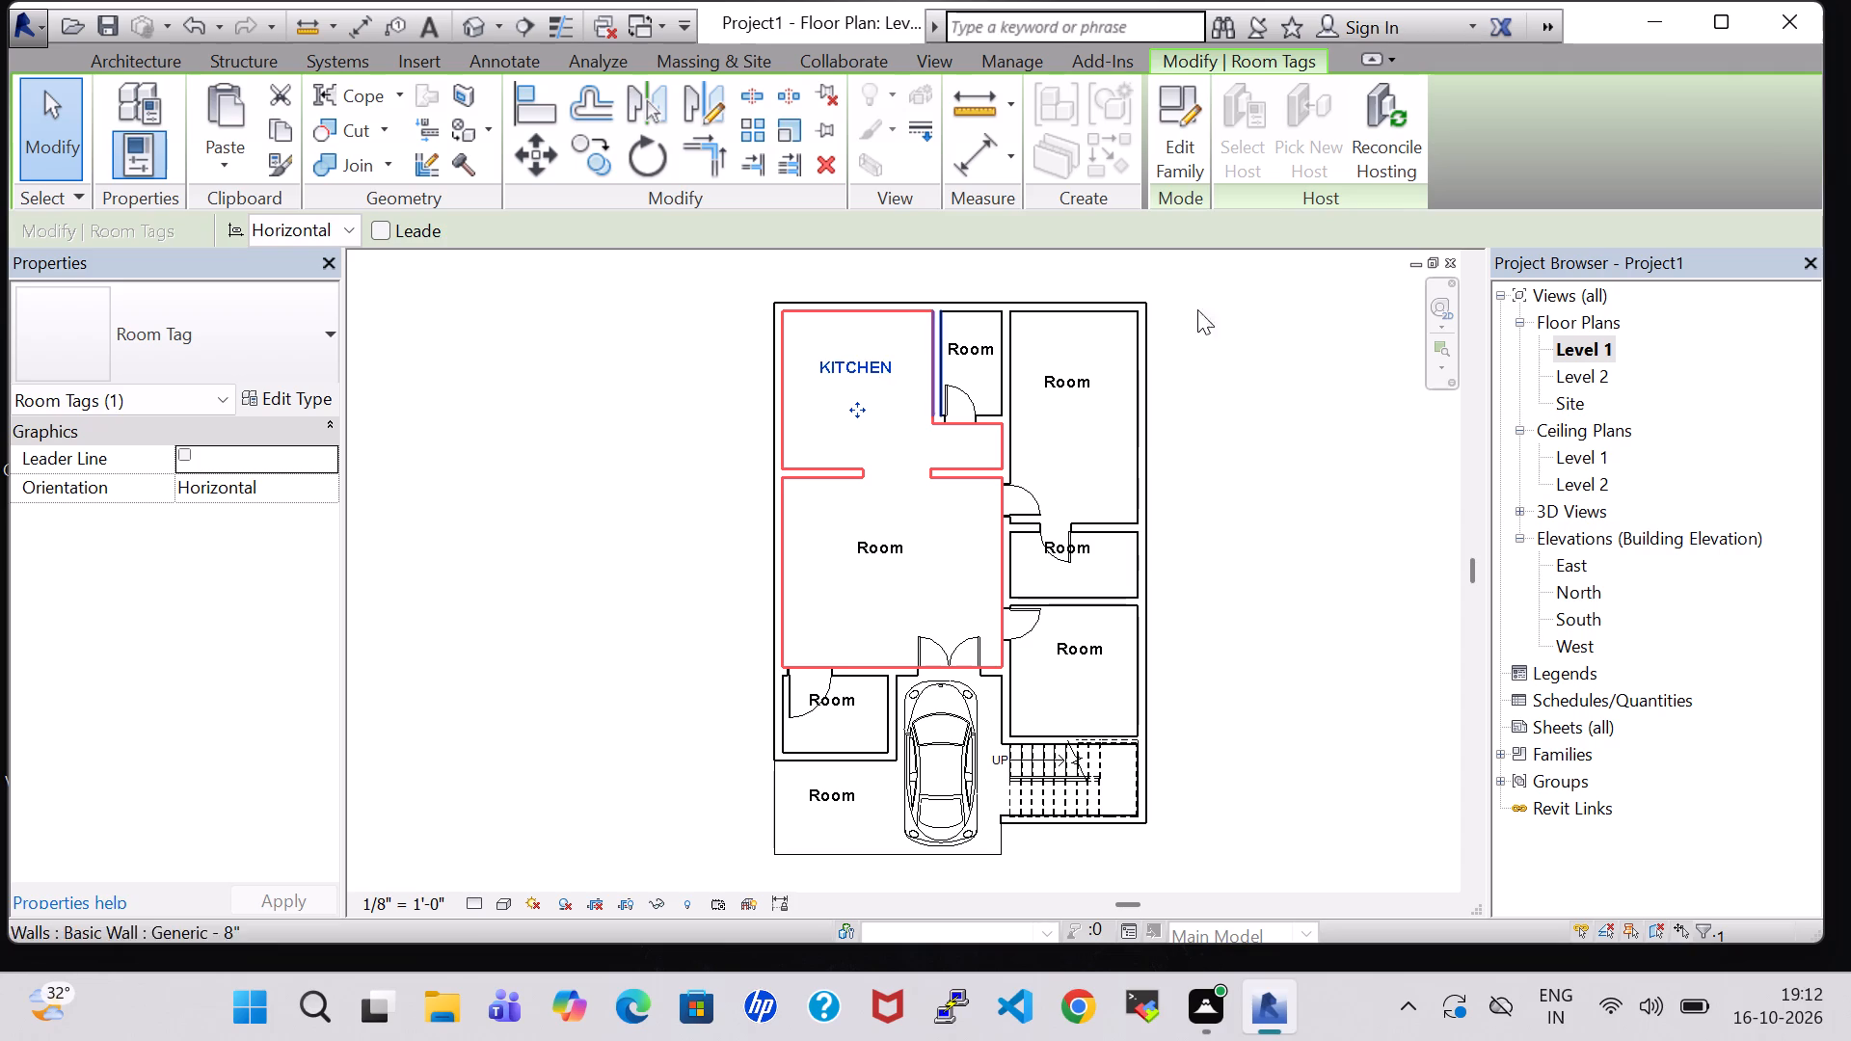
click(1216, 488)
Rename the room tag of the small room beside the kitchen as C-TOILET.
scroll(1219, 488, up, 3)
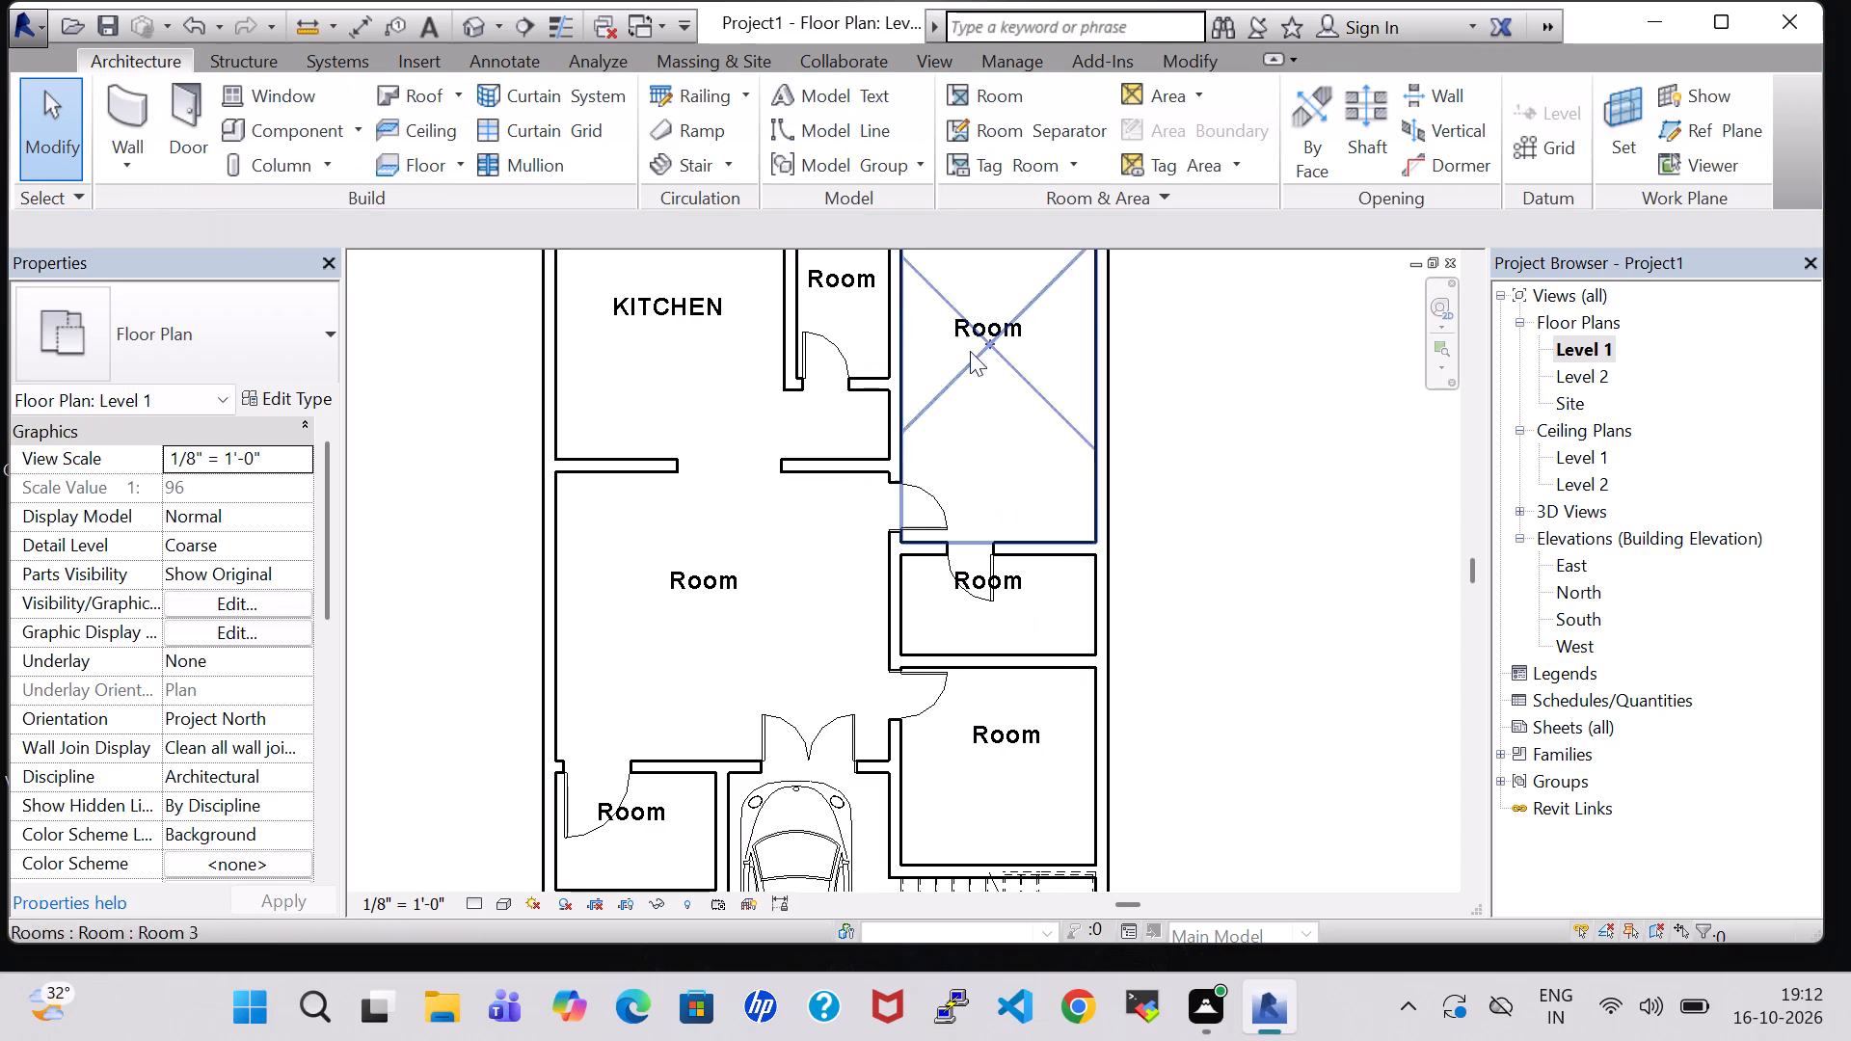
double_click(824, 291)
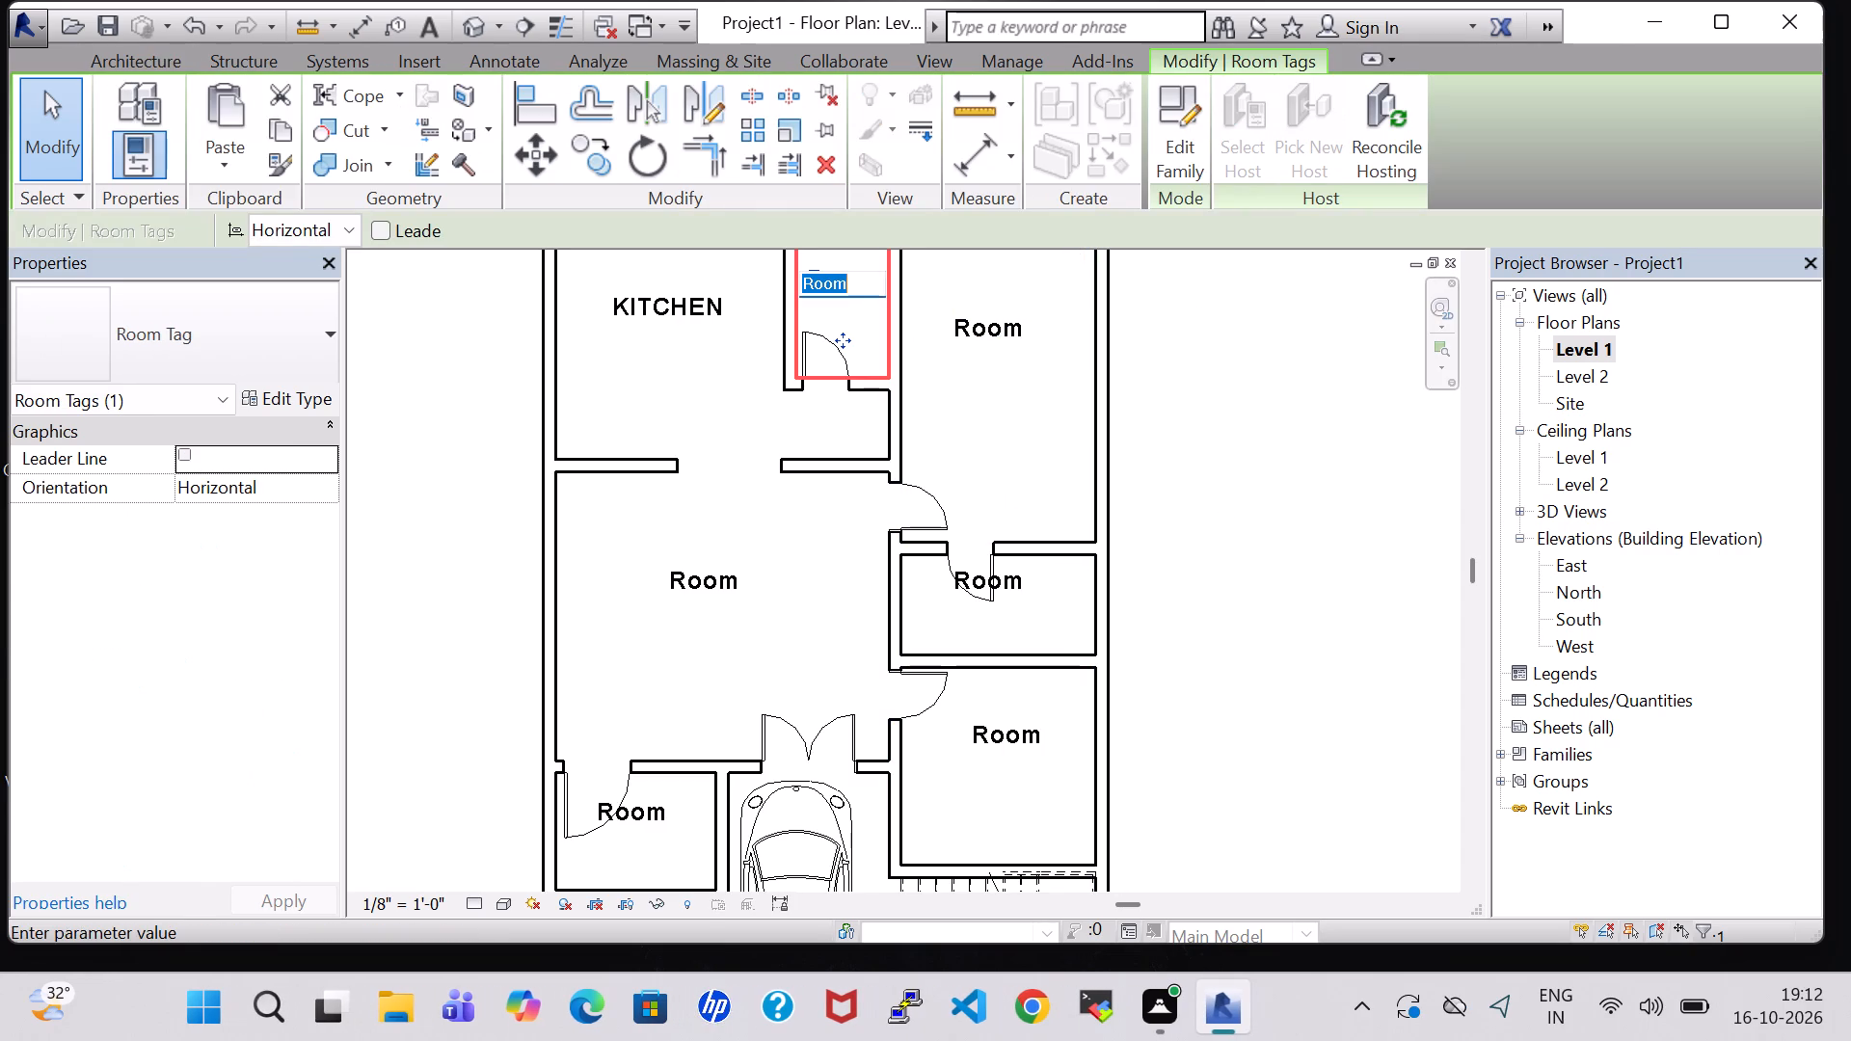
key(BackSpace)
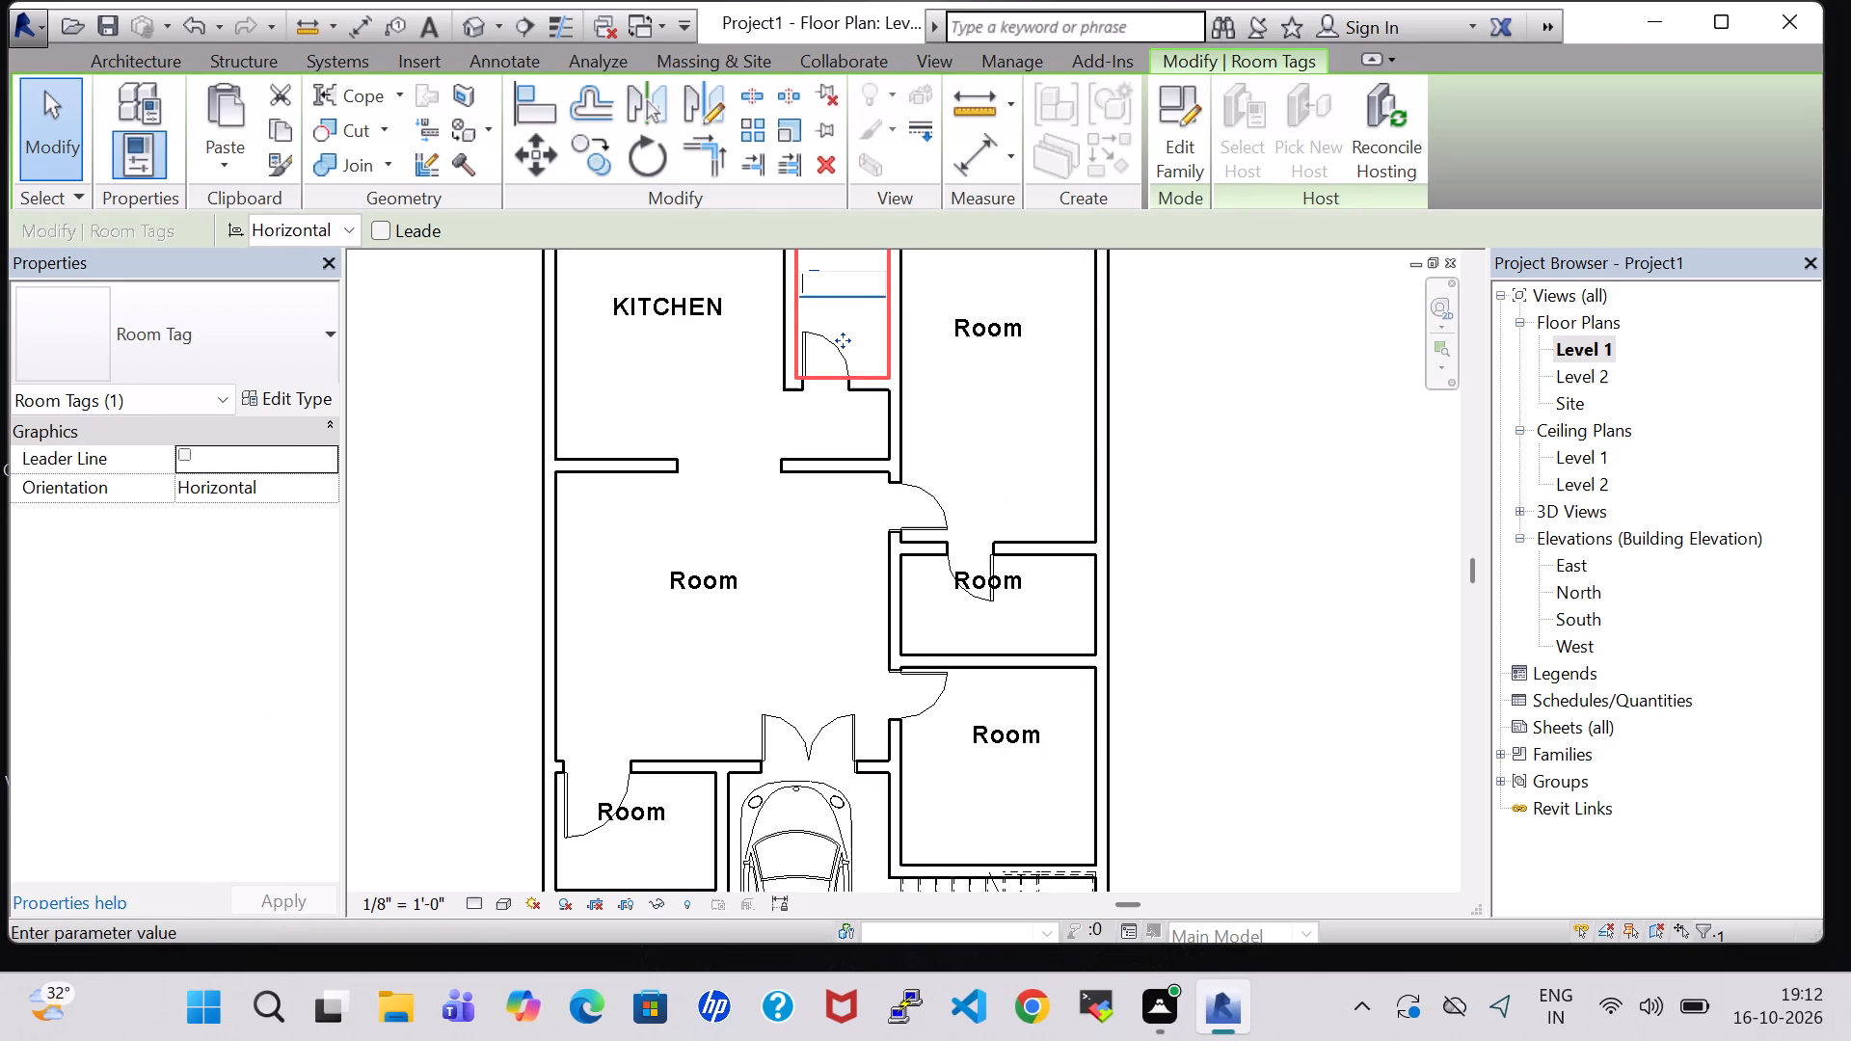
key(c)
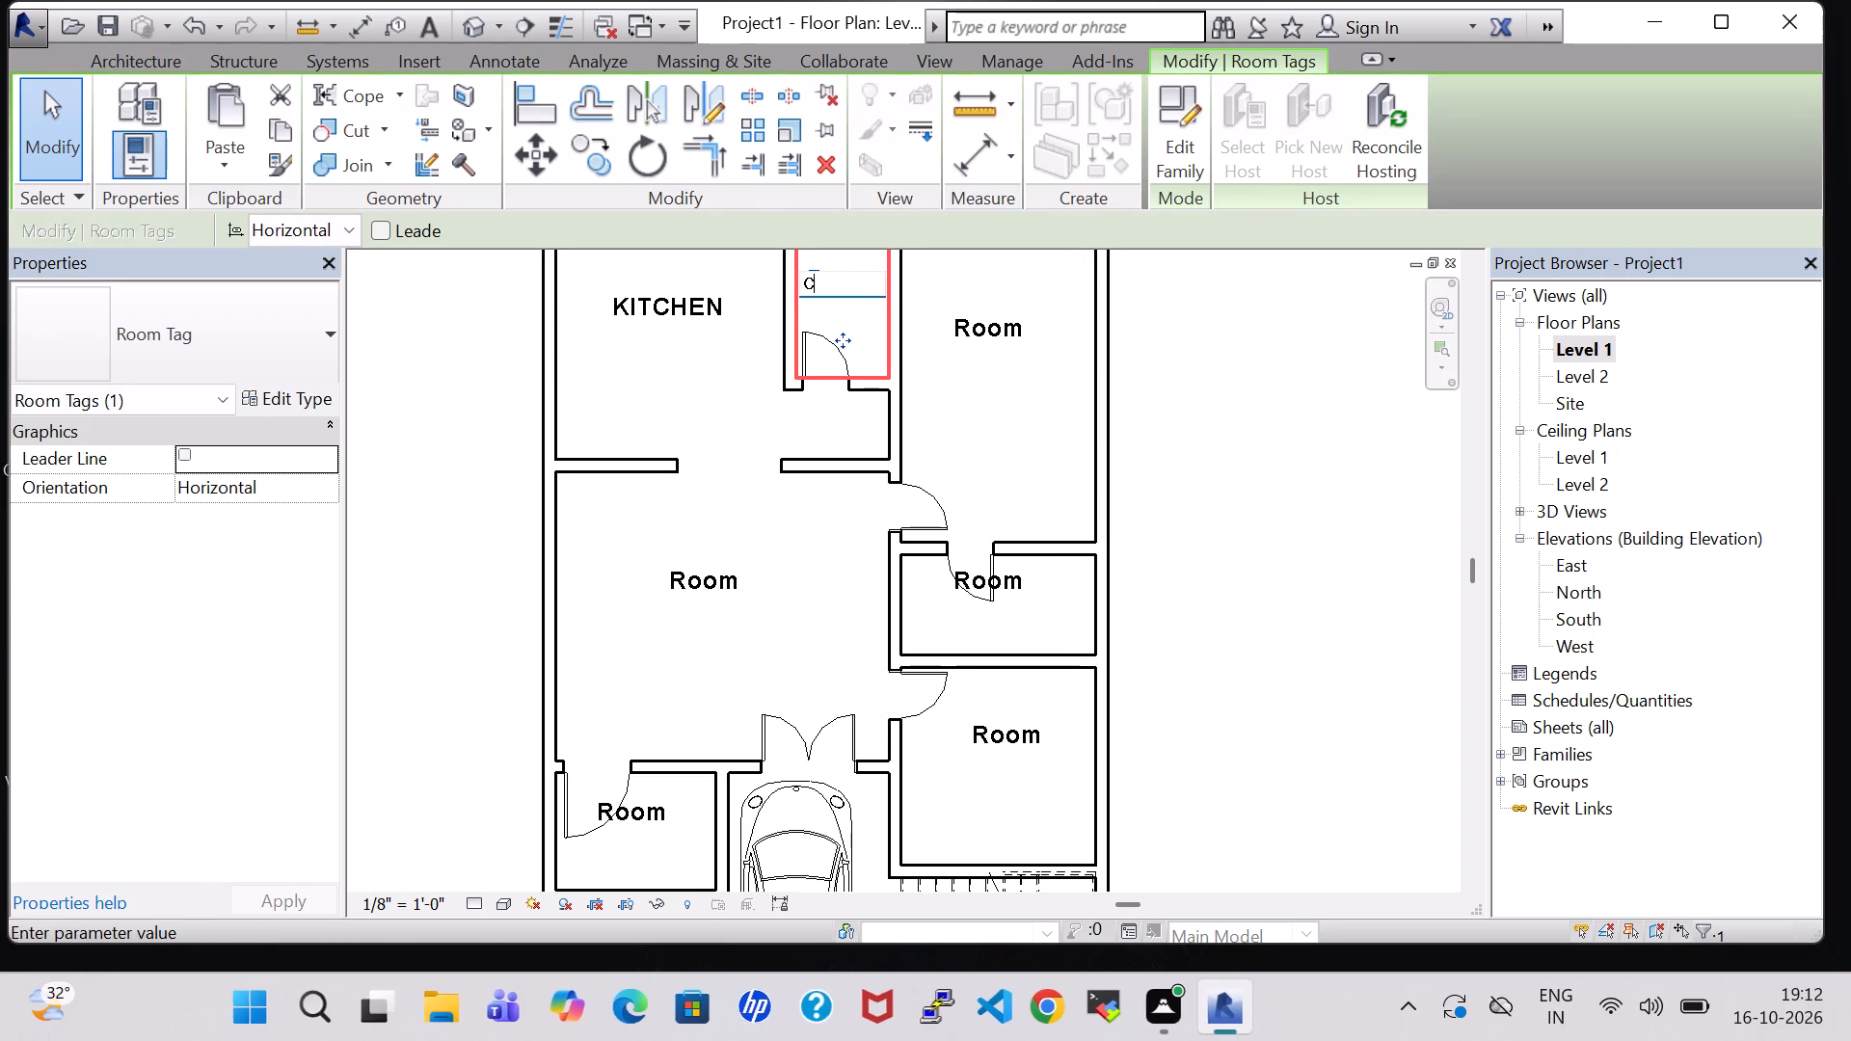
key(minus)
text(TOILET)
key(Return)
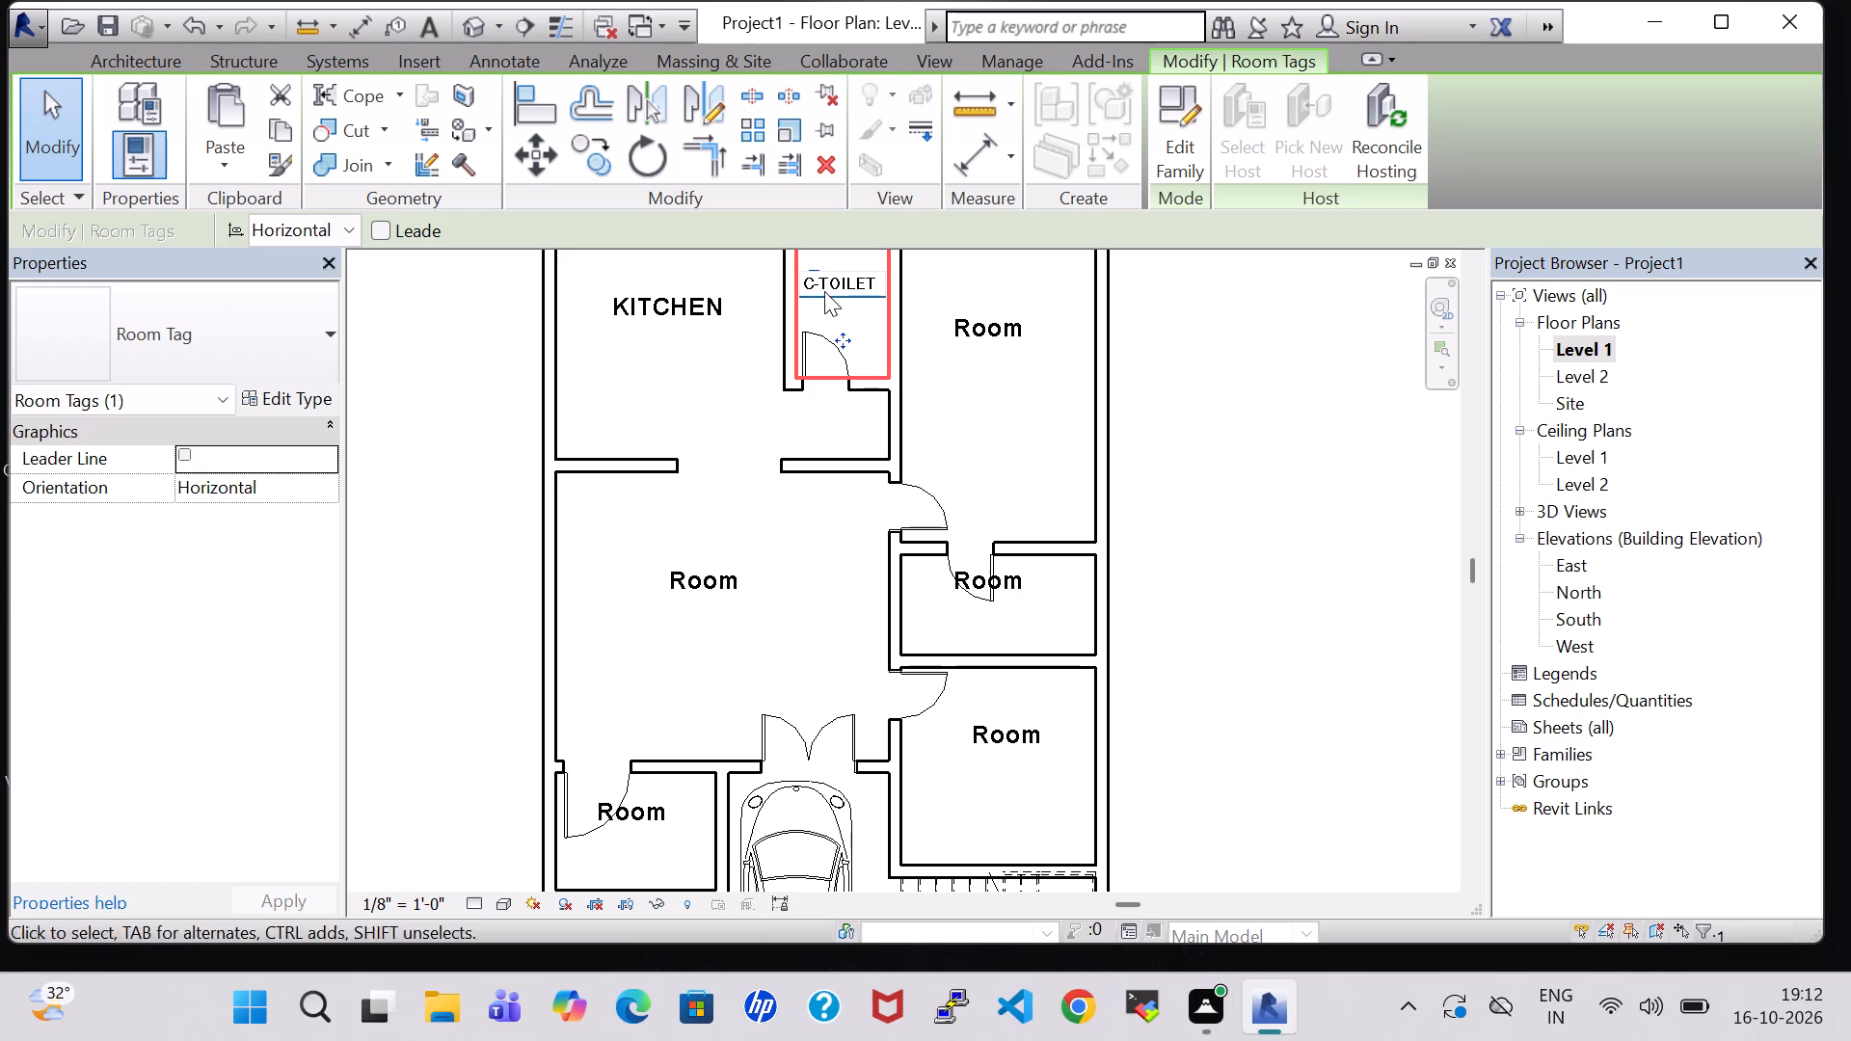
Rotate the C-TOILET tag to vertical orientation and nudge it right within its small room.
key(space)
scroll(897, 293, down, 2)
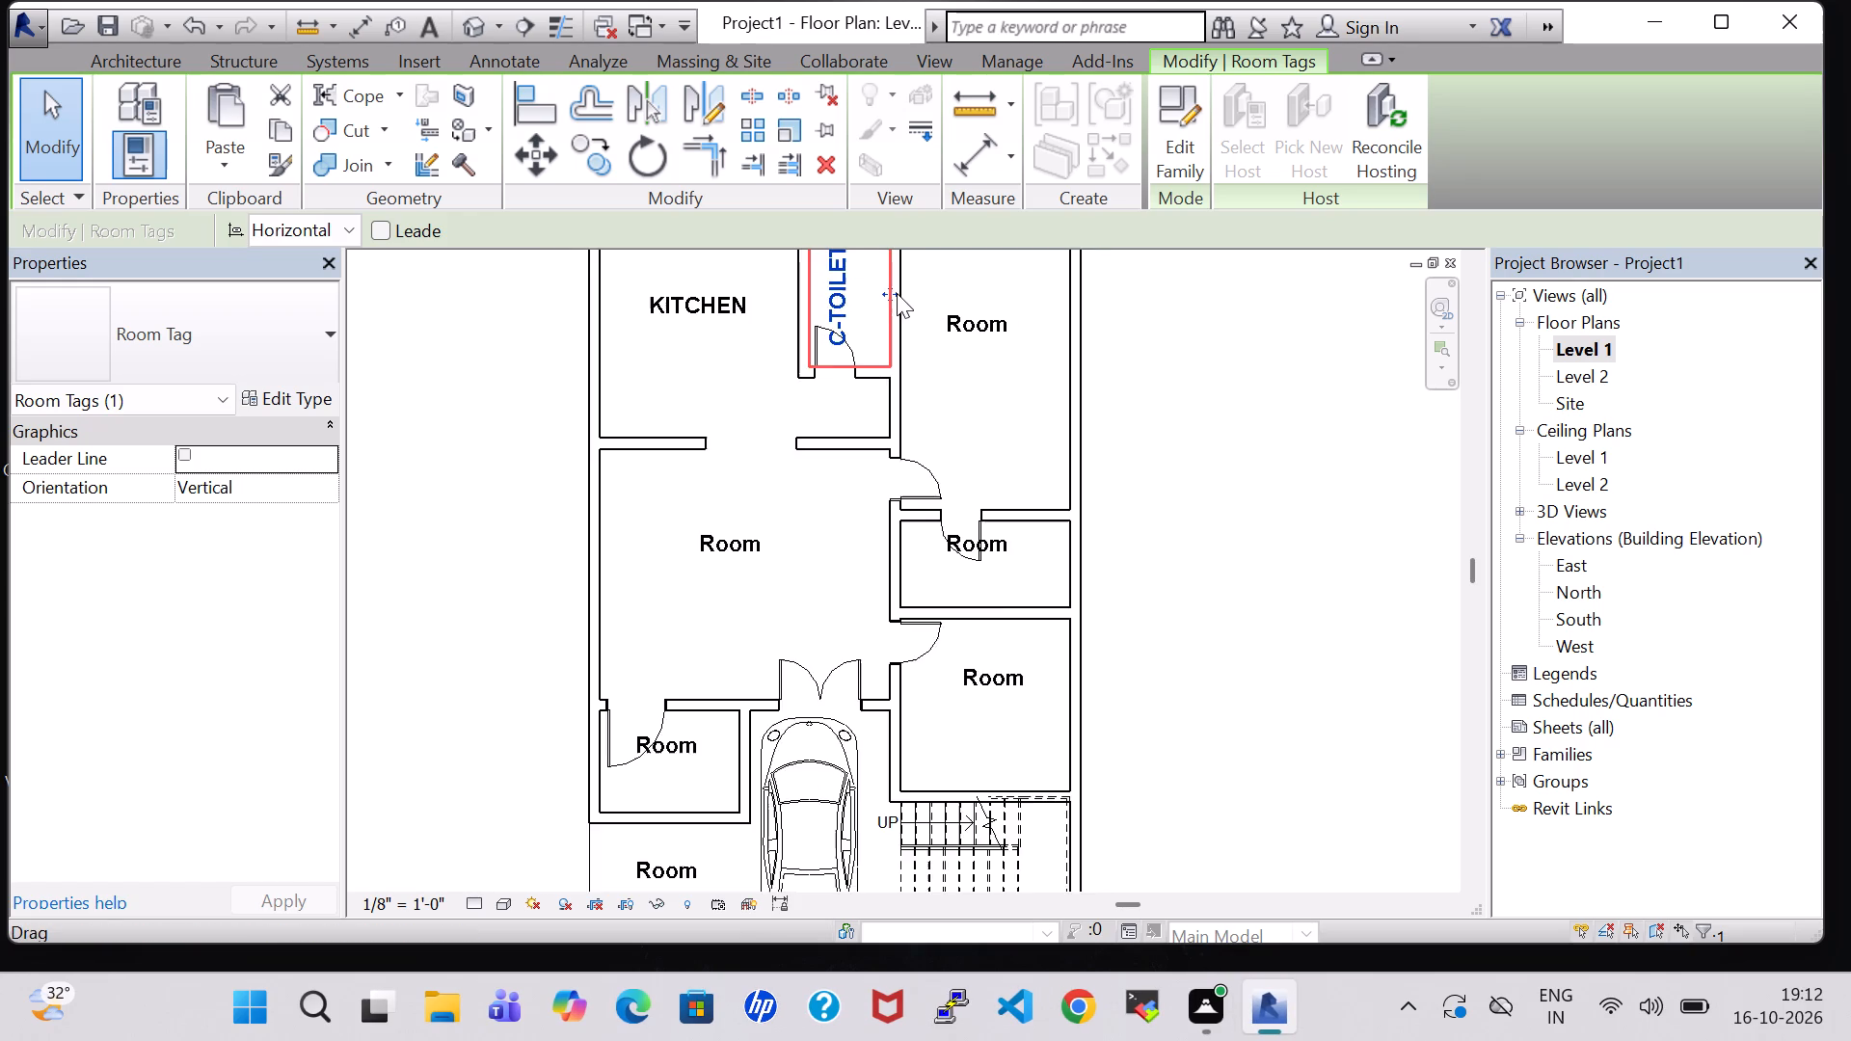
key(Right)
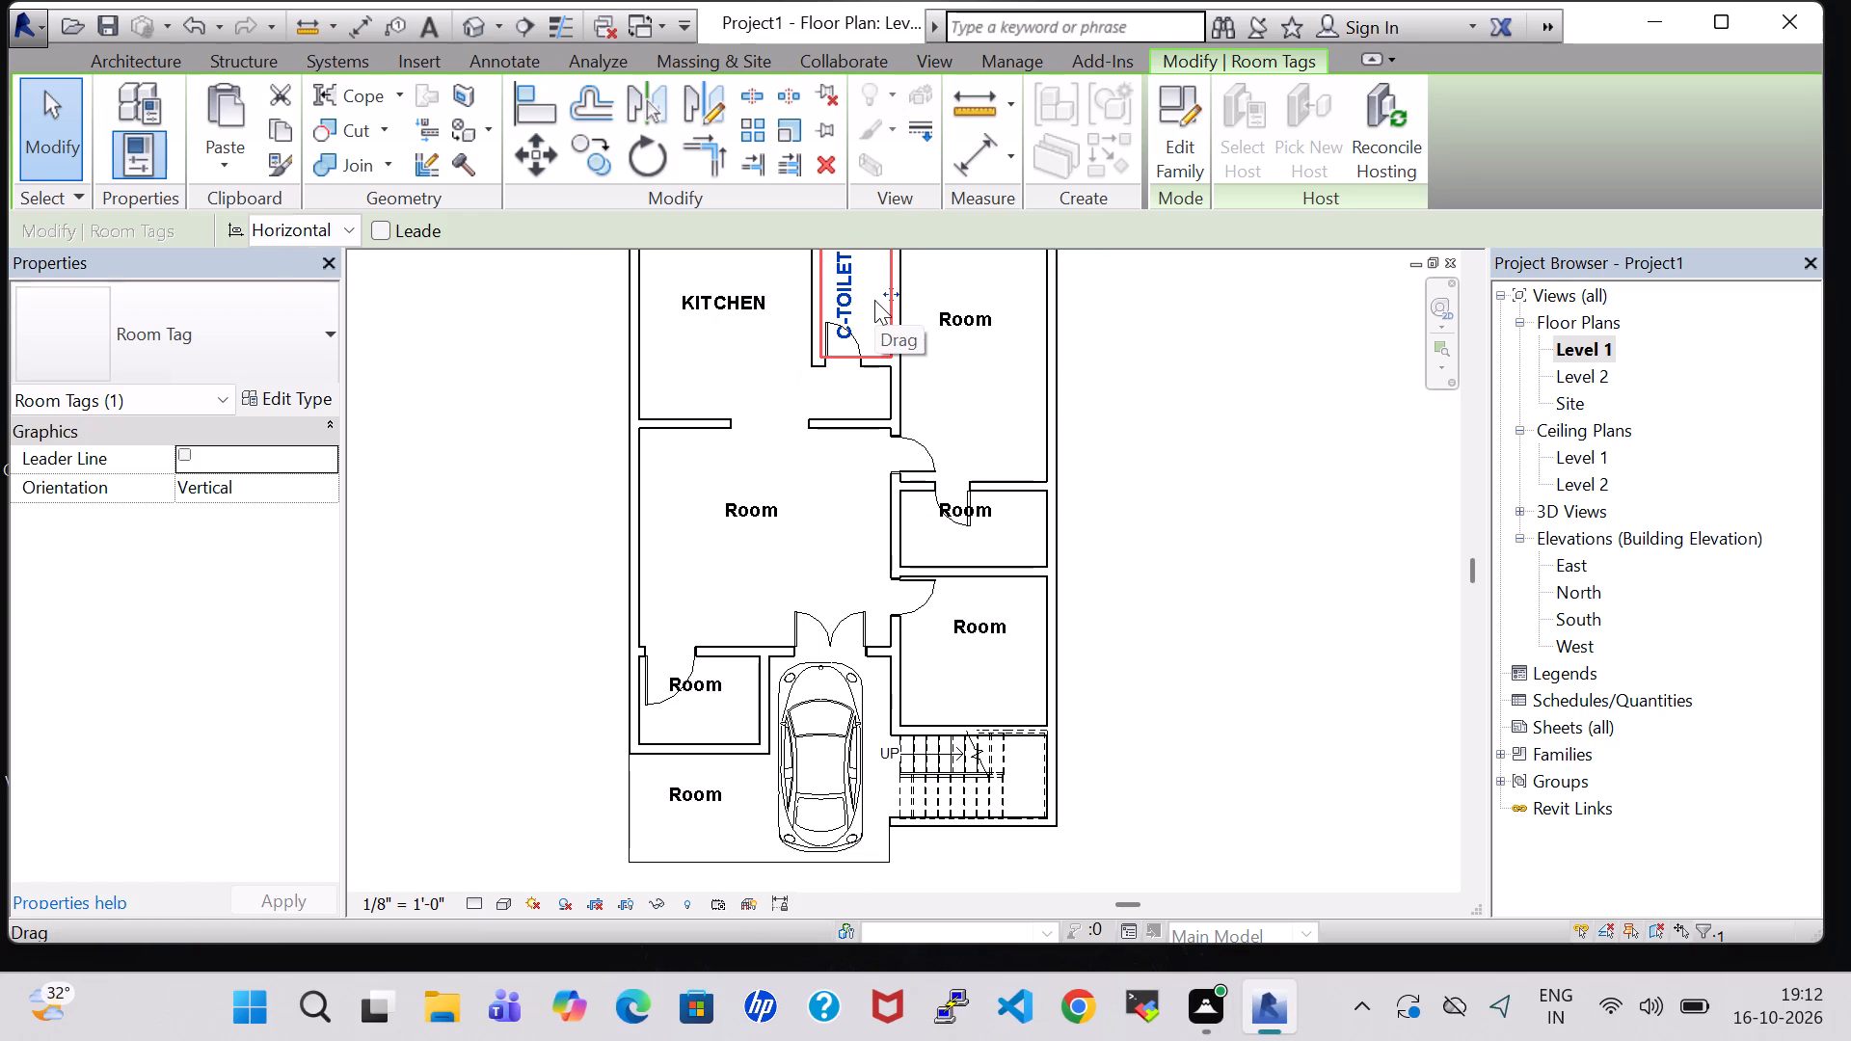
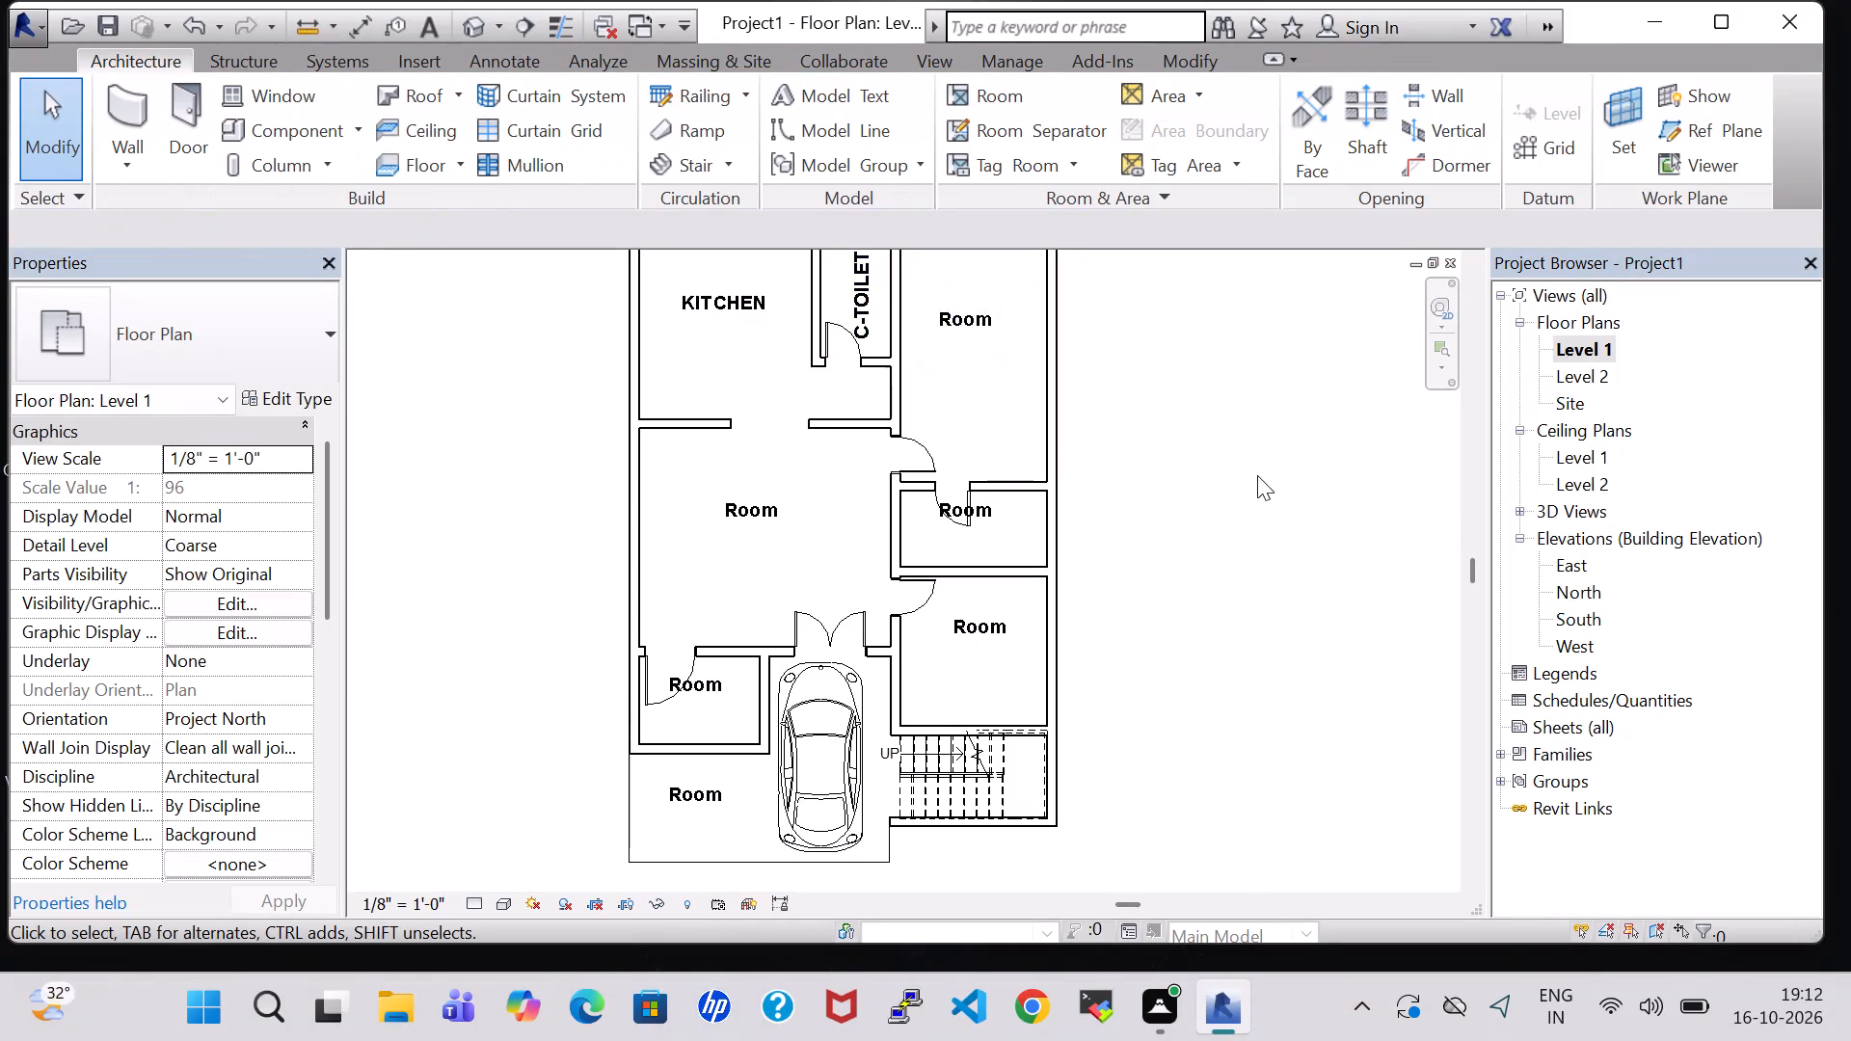
Rename the room tag of the large room in the plan's upper-right corner as BED ROOM.
middle_drag(1244, 449, 1248, 561)
double_click(963, 434)
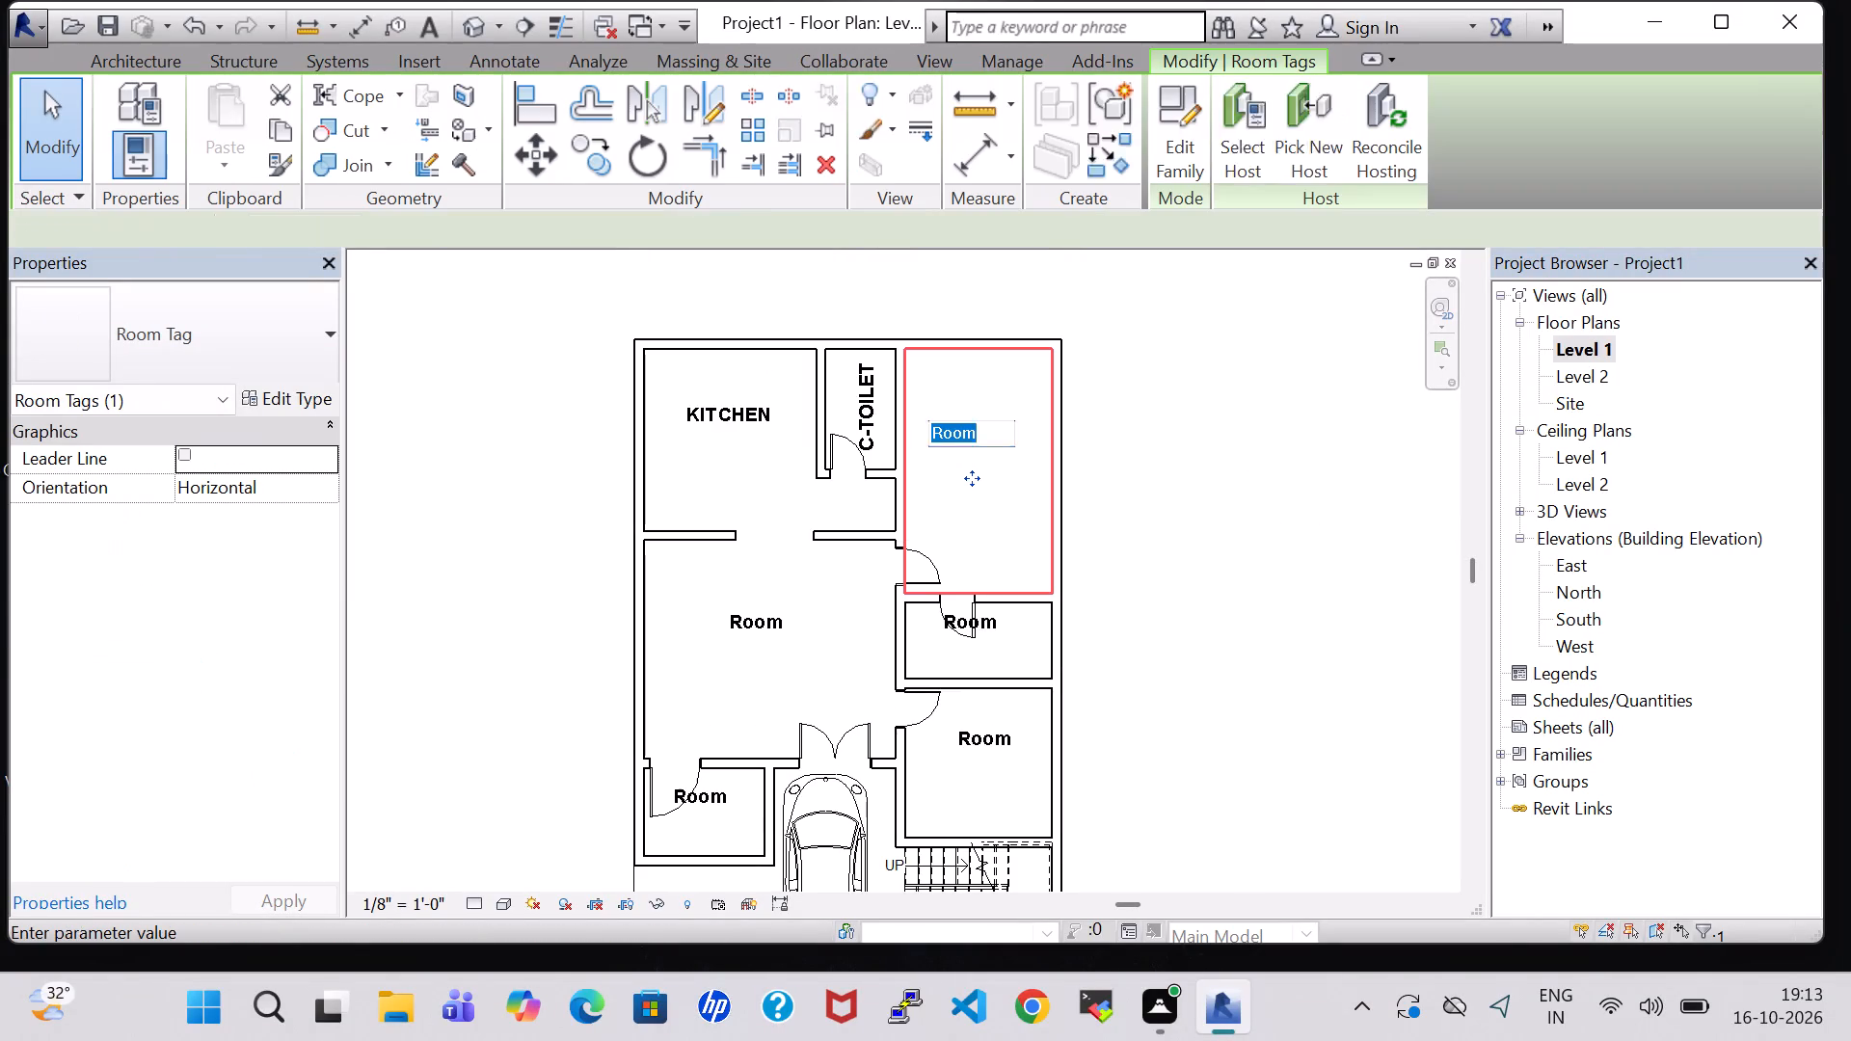
key(BackSpace)
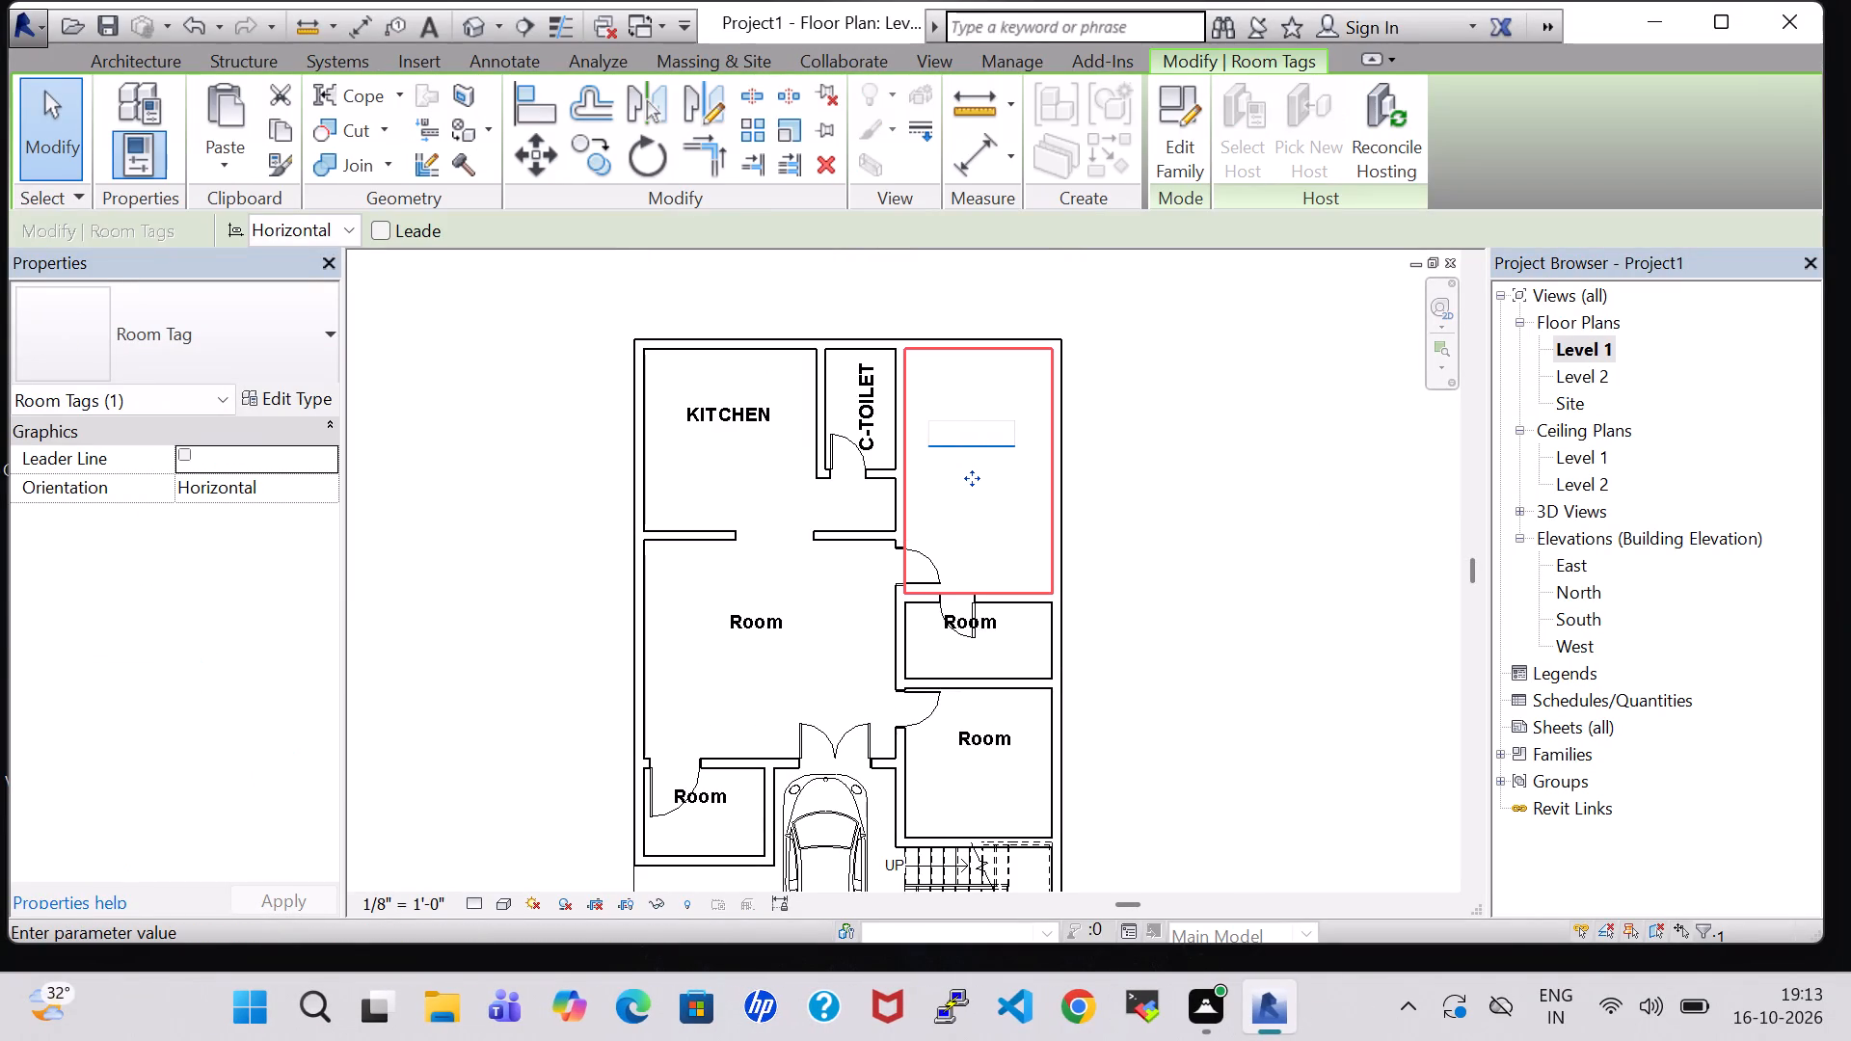
text(BED ROOM)
key(Return)
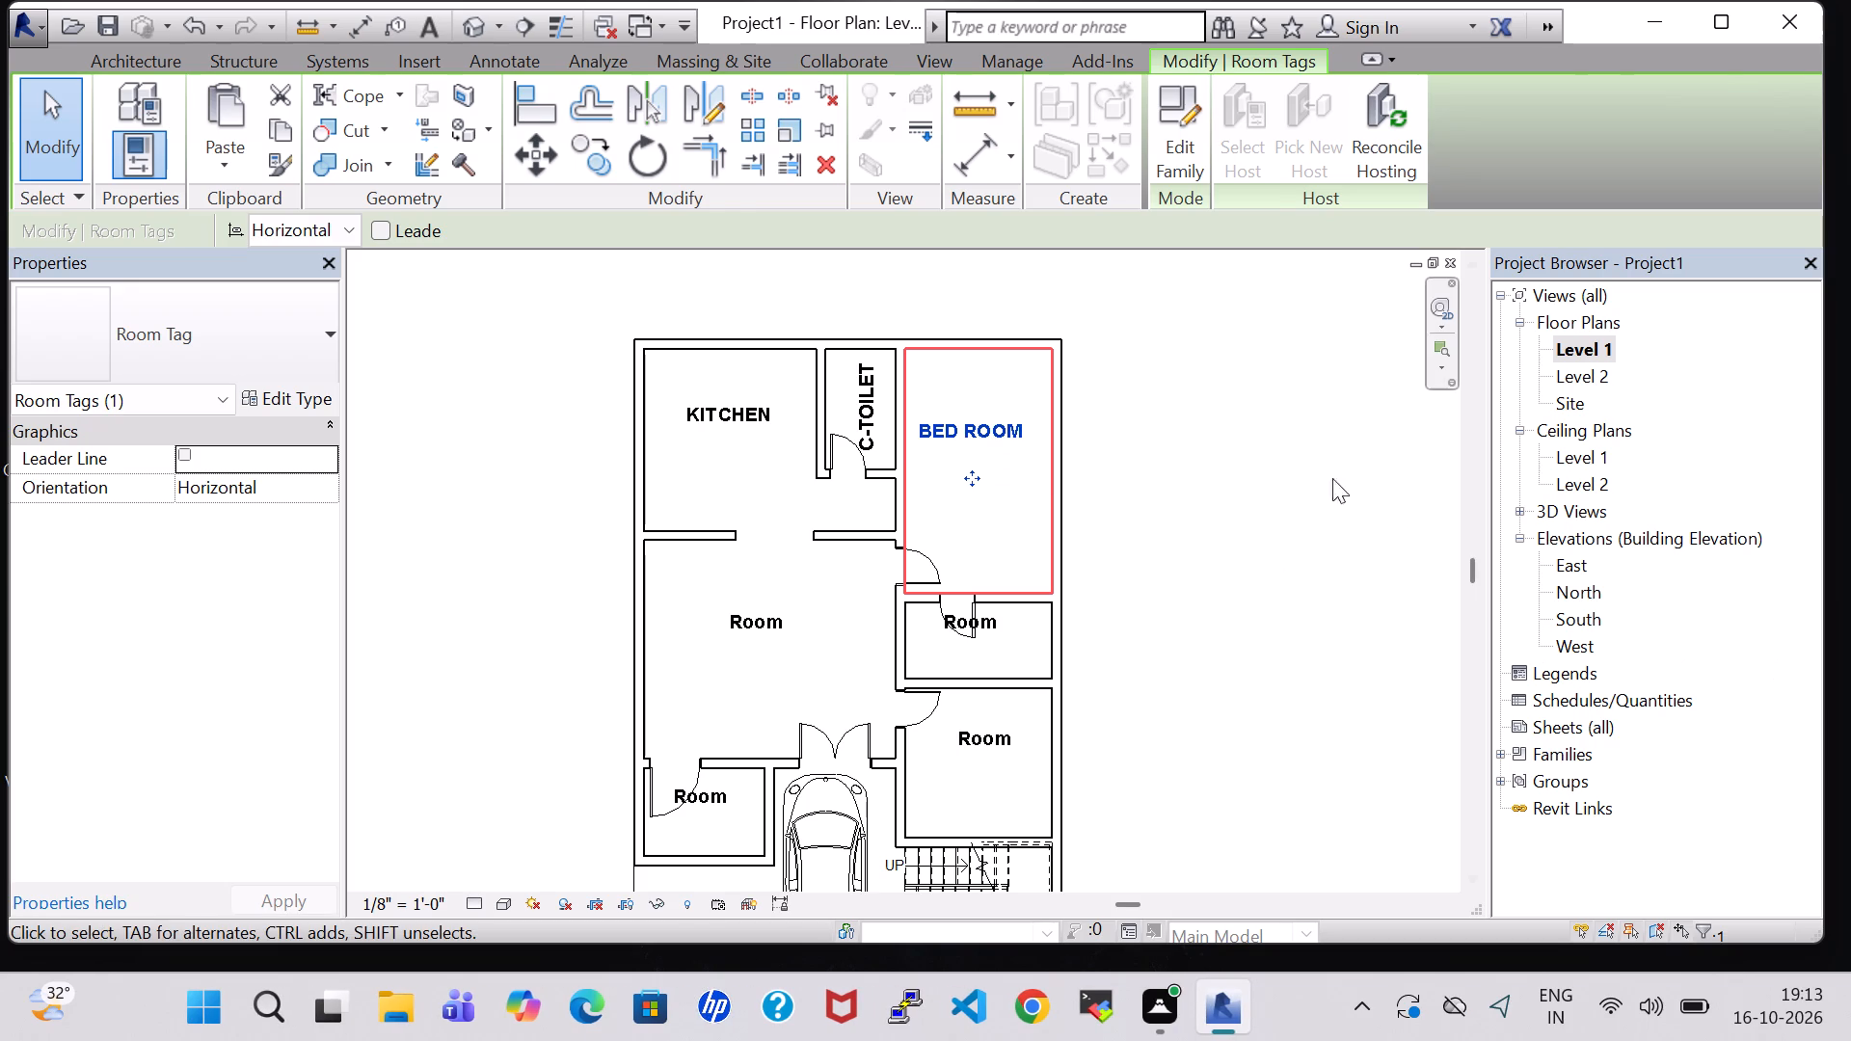
click(1301, 465)
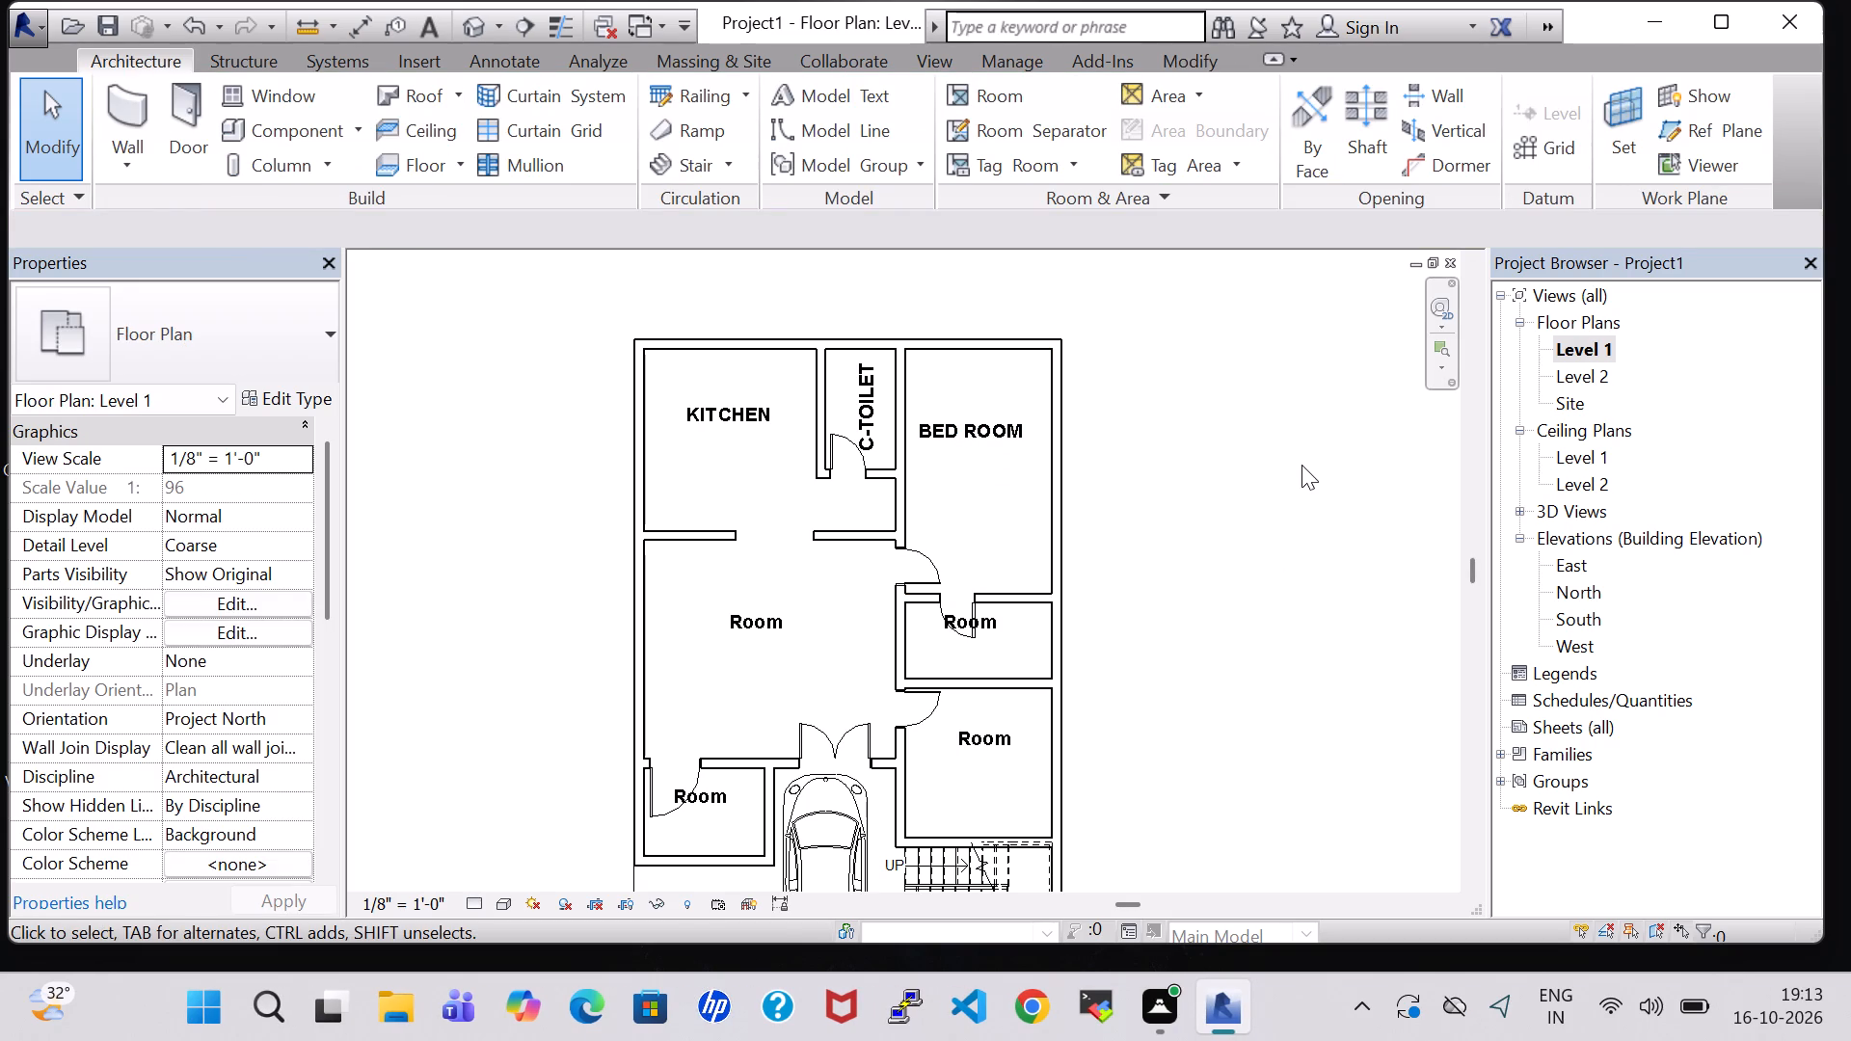
Rename the room tag of the large central room below the kitchen as HALL.
middle_drag(1274, 467, 1231, 412)
double_click(711, 572)
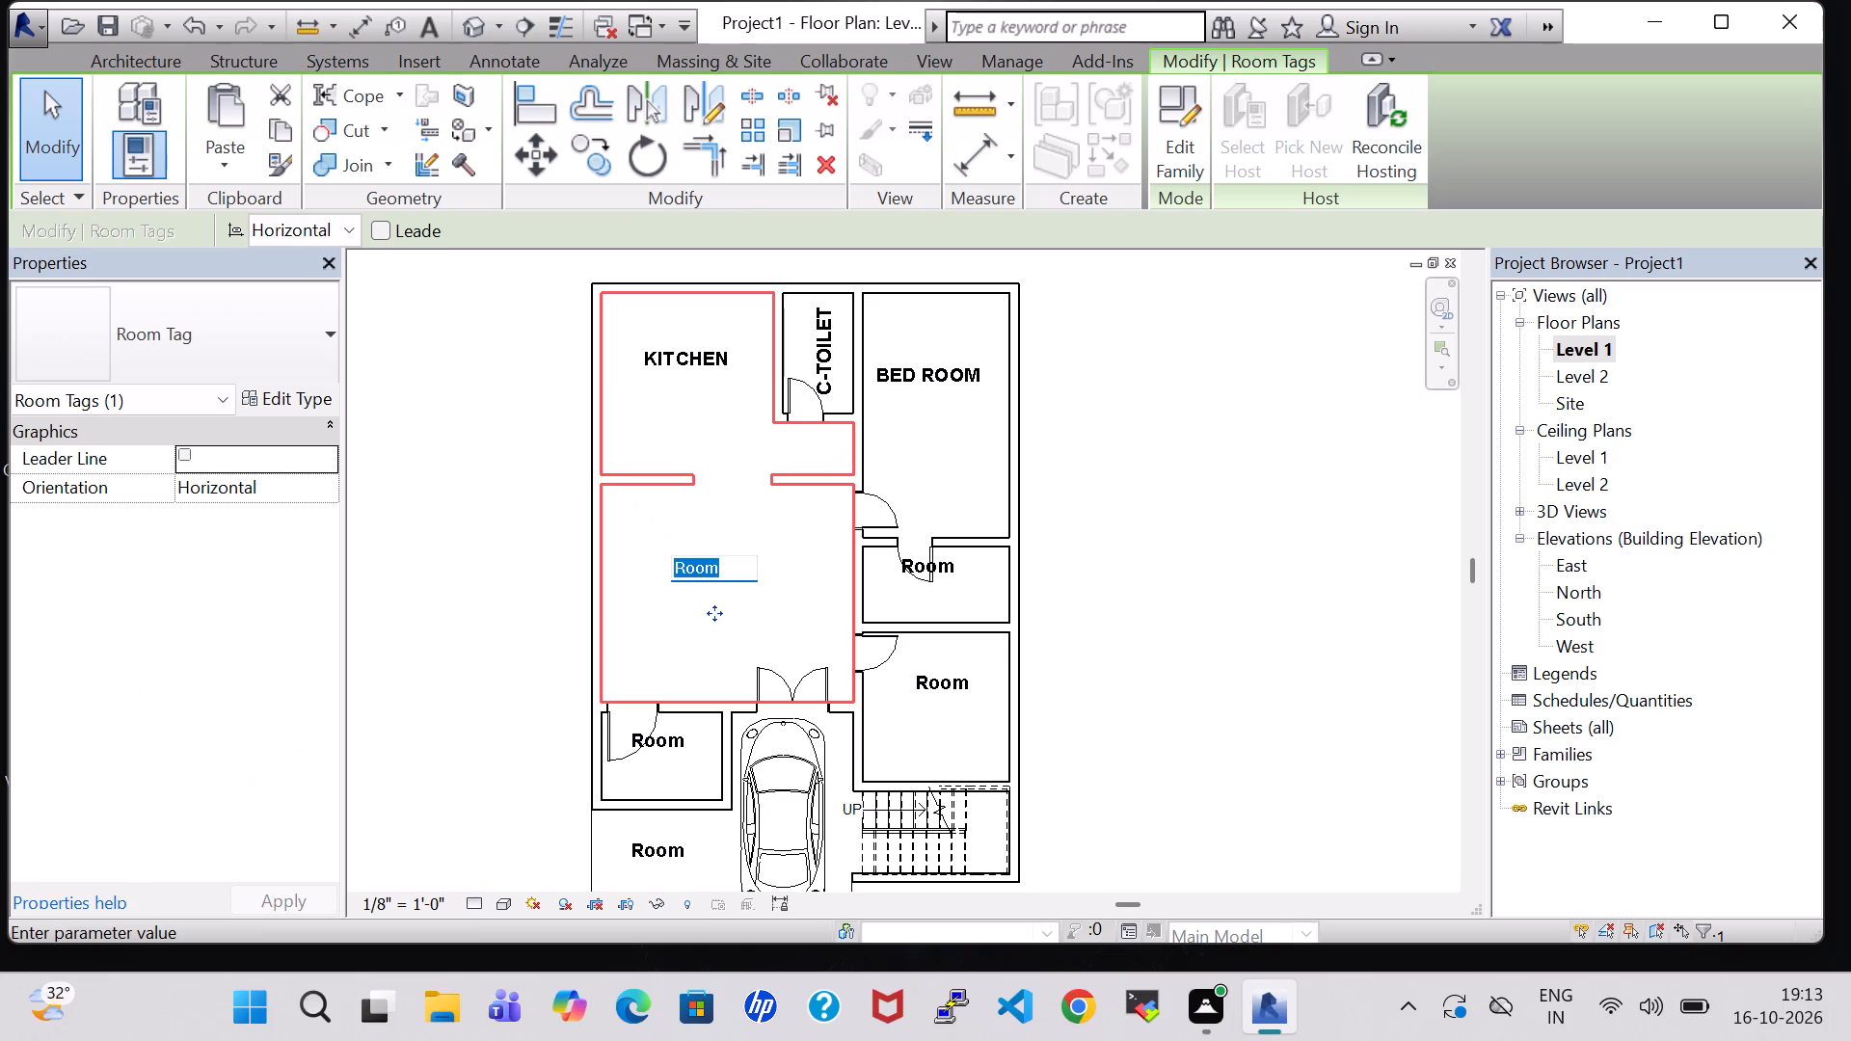
key(BackSpace)
text(HALL)
key(Return)
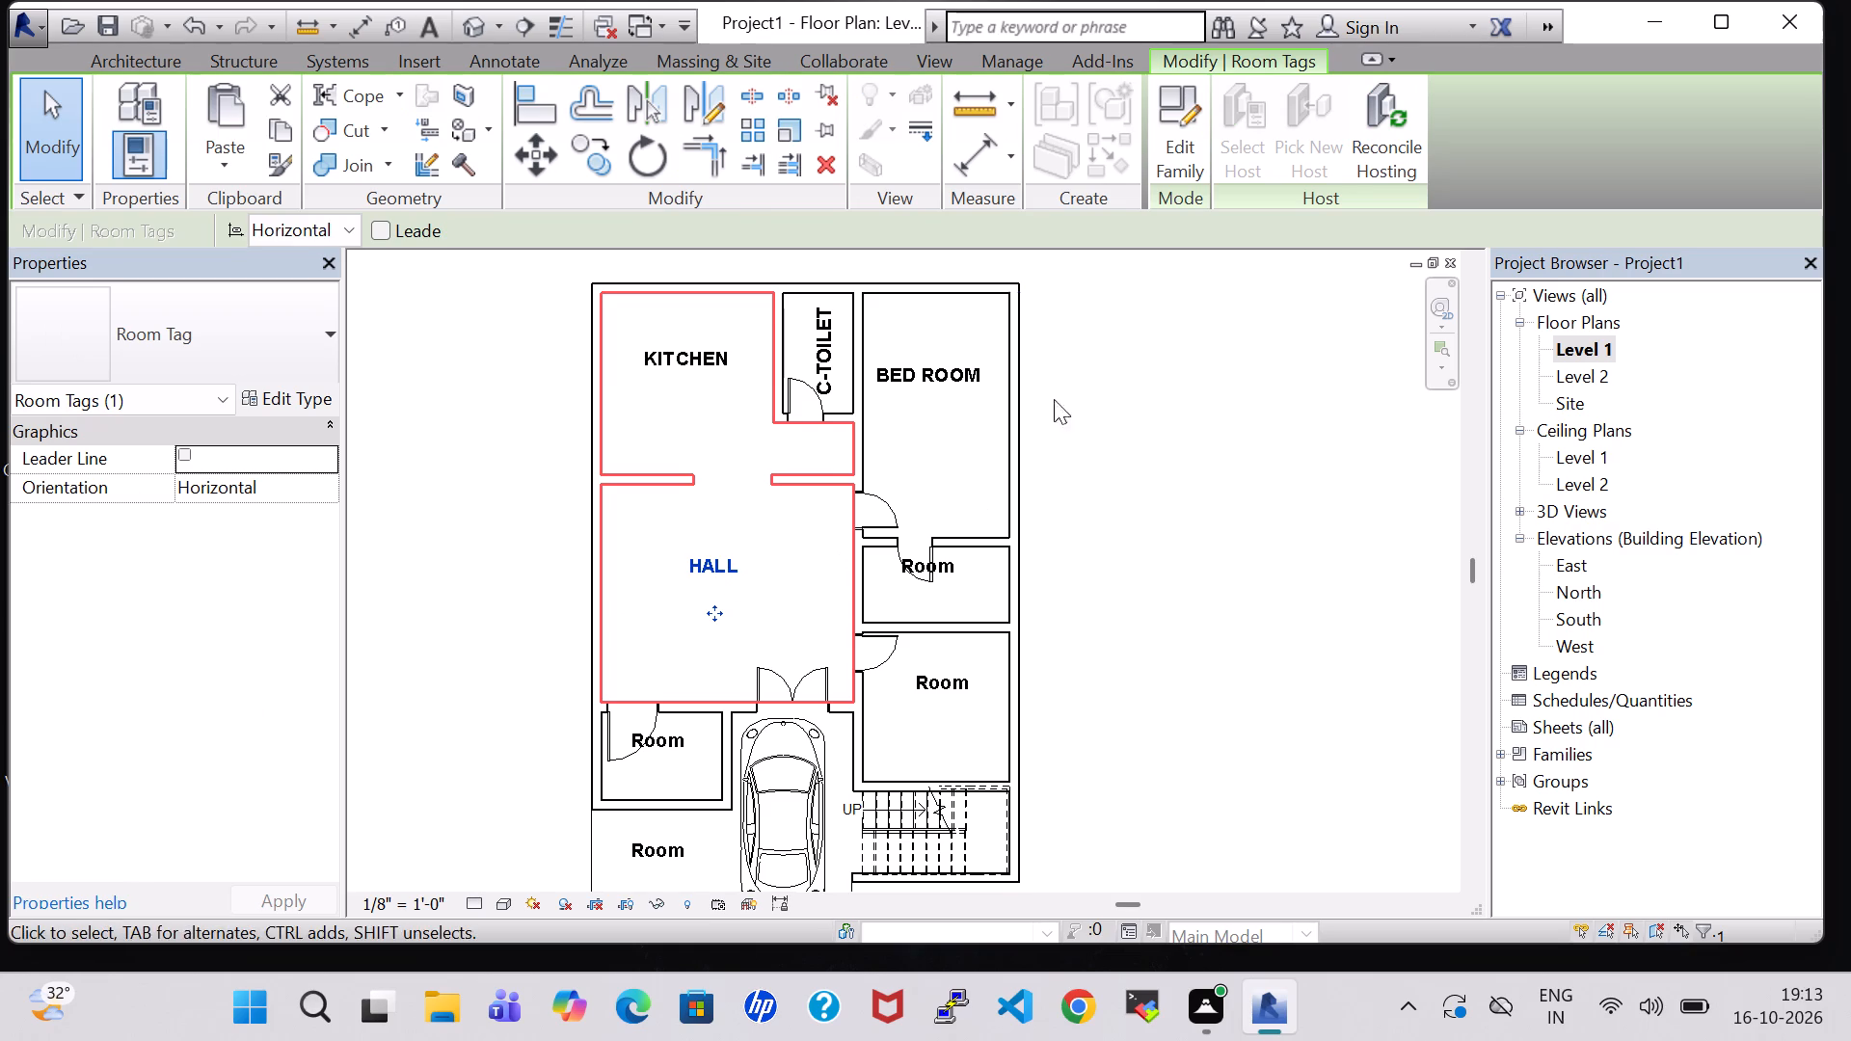
click(1150, 483)
Rename the room tag of the small room directly below the bedroom as A-TOILET.
scroll(1150, 483, up, 5)
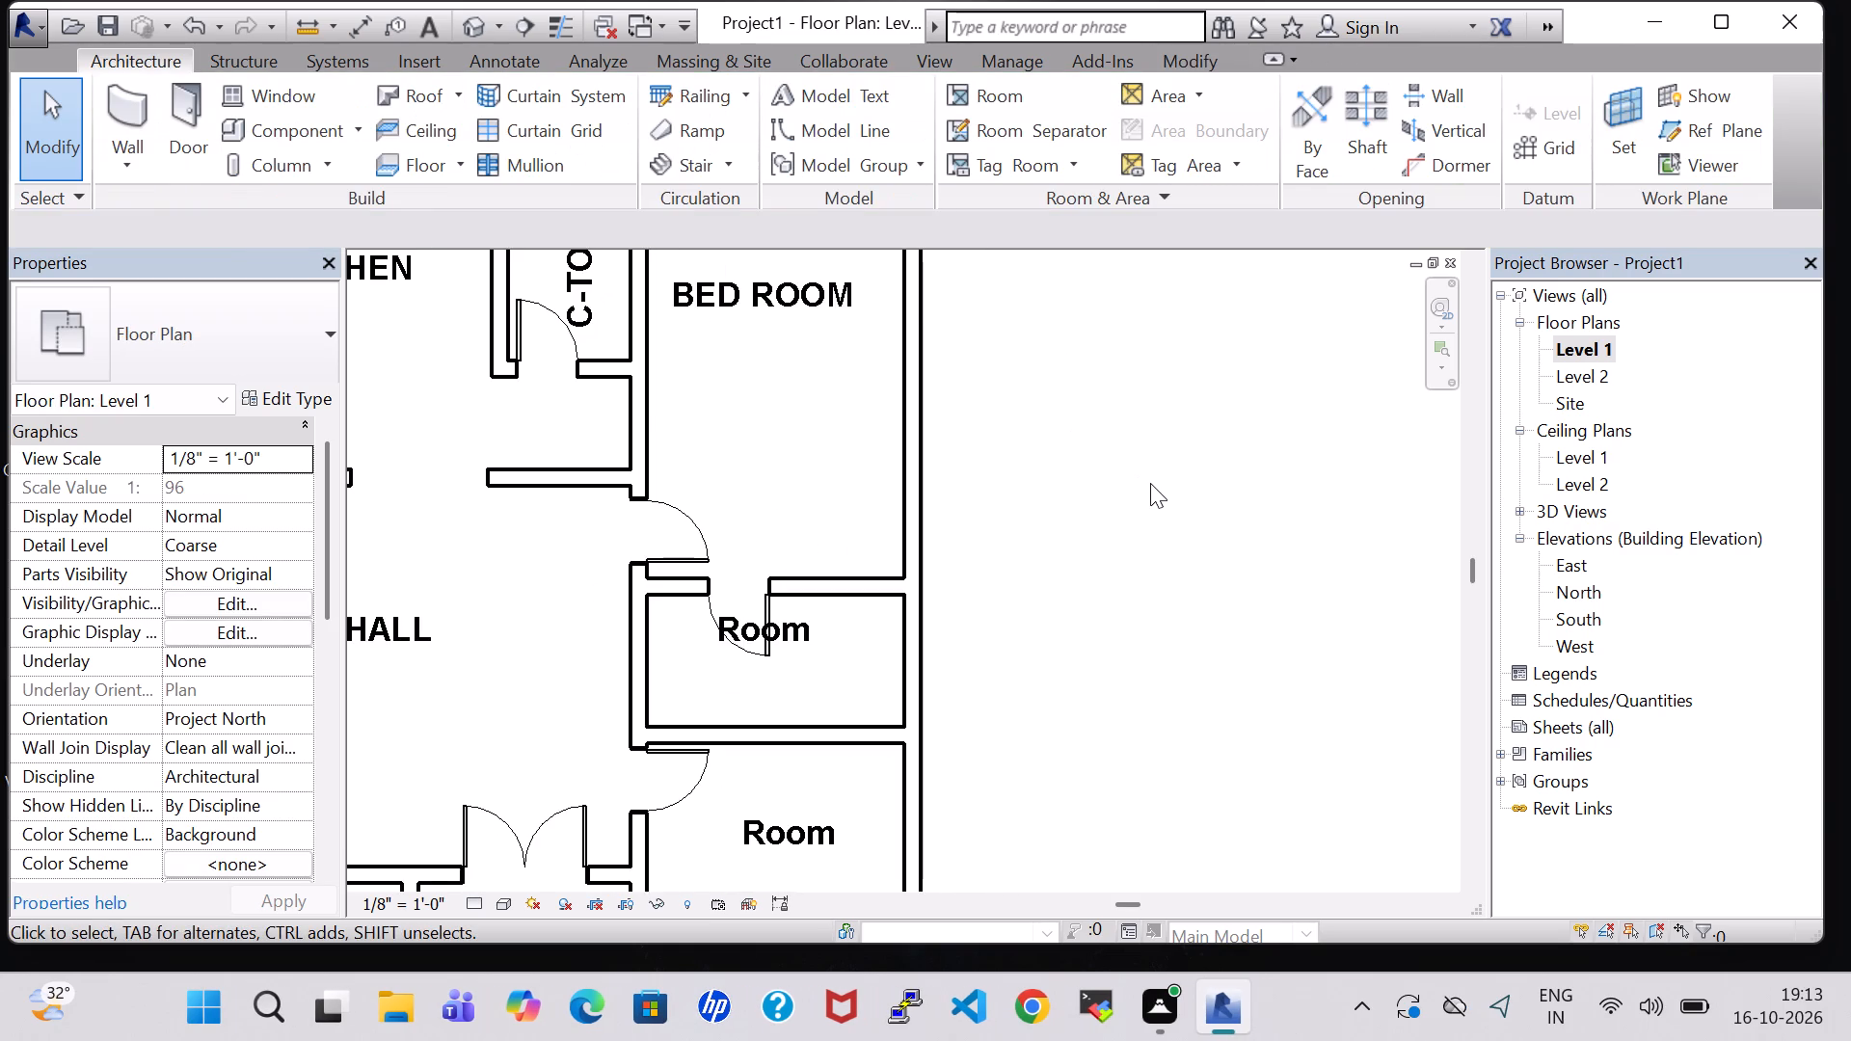
middle_drag(1150, 483, 1197, 378)
double_click(805, 552)
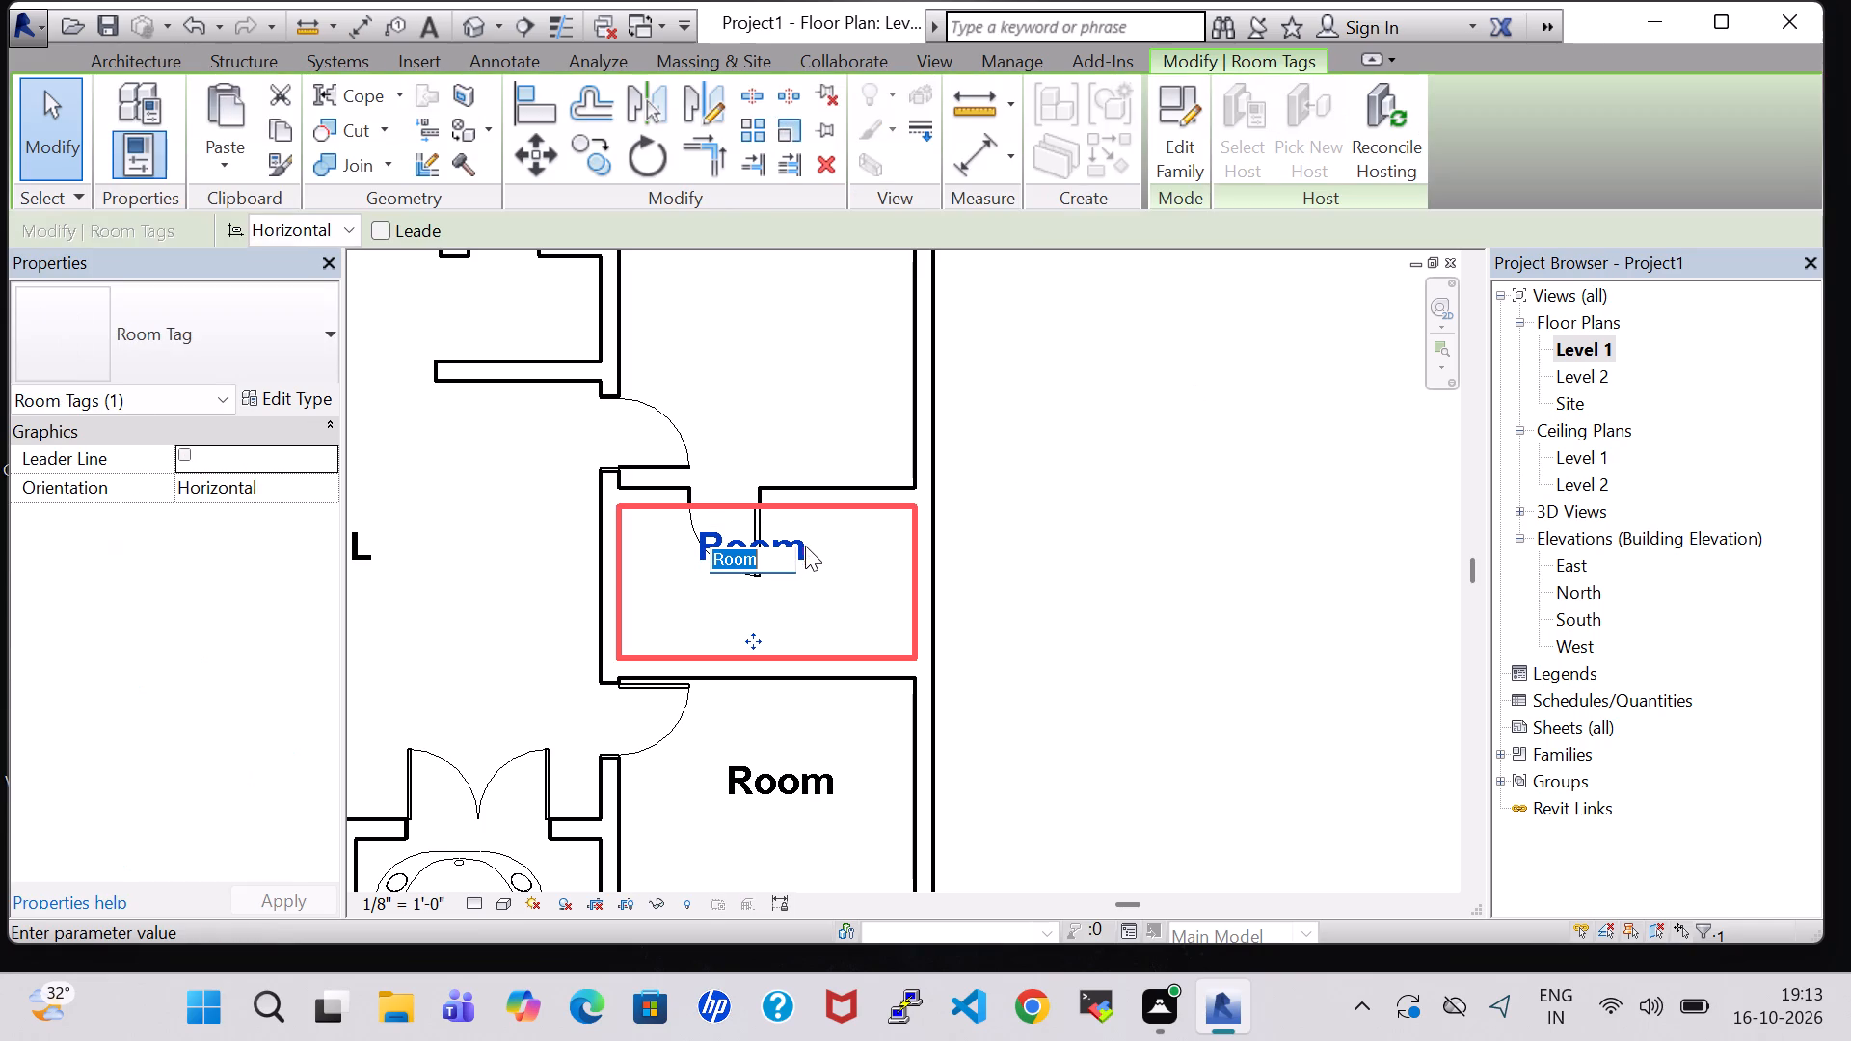
key(BackSpace)
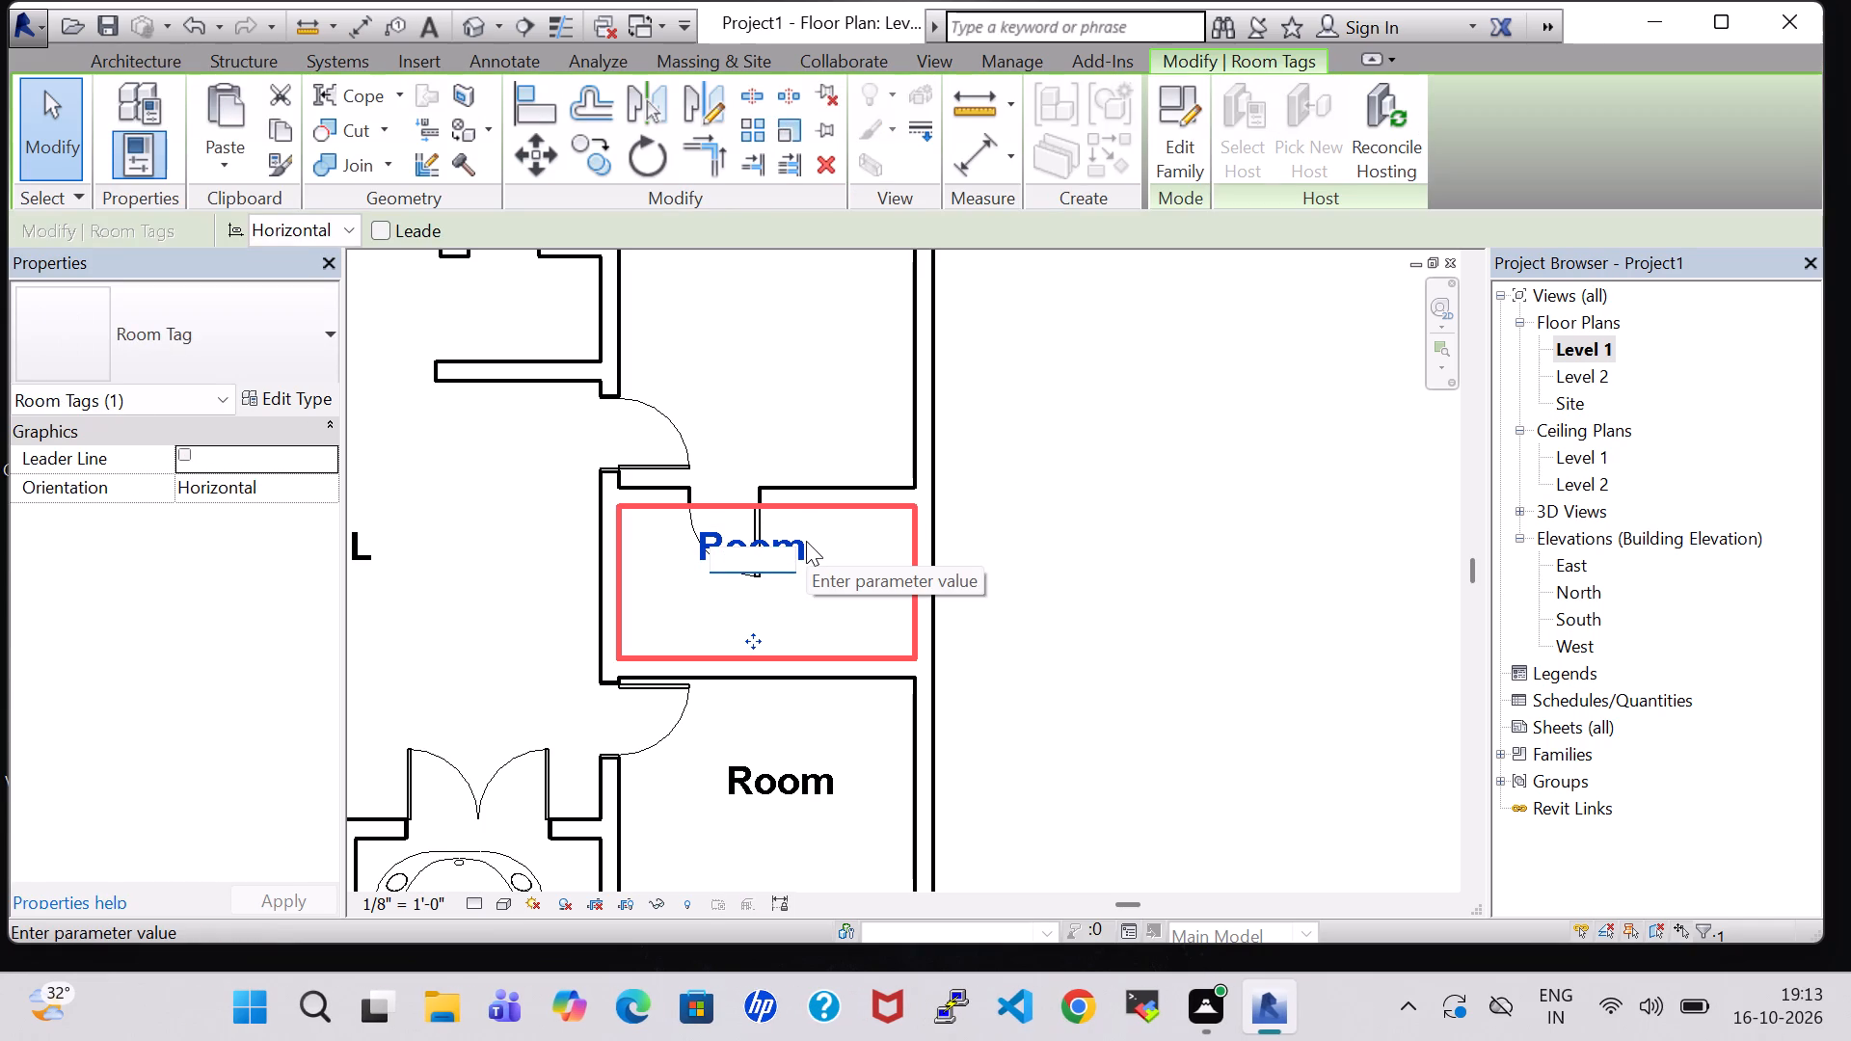
text(A-)
text(TOILET)
key(Return)
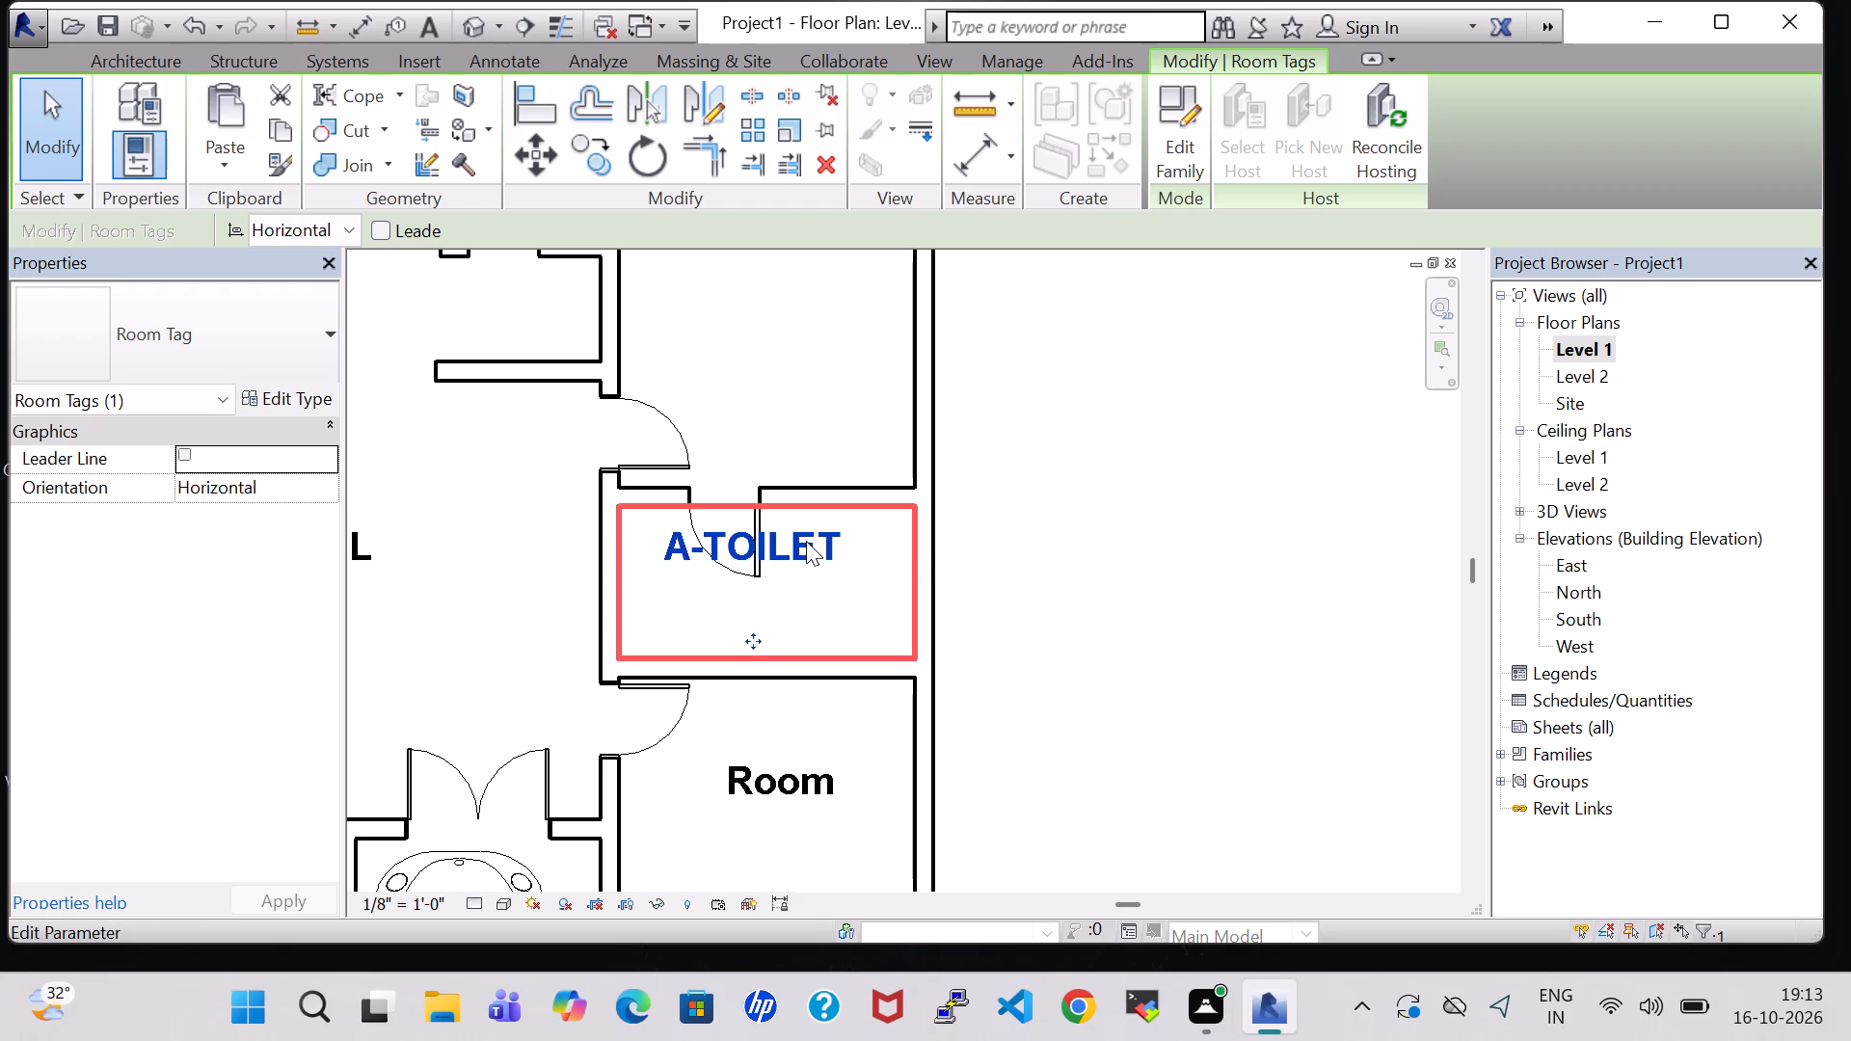
Nudge the A-TOILET tag down within its room, clear of the door swing.
key(Down)
key(Down)
key(Down)
key(Down)
key(Down)
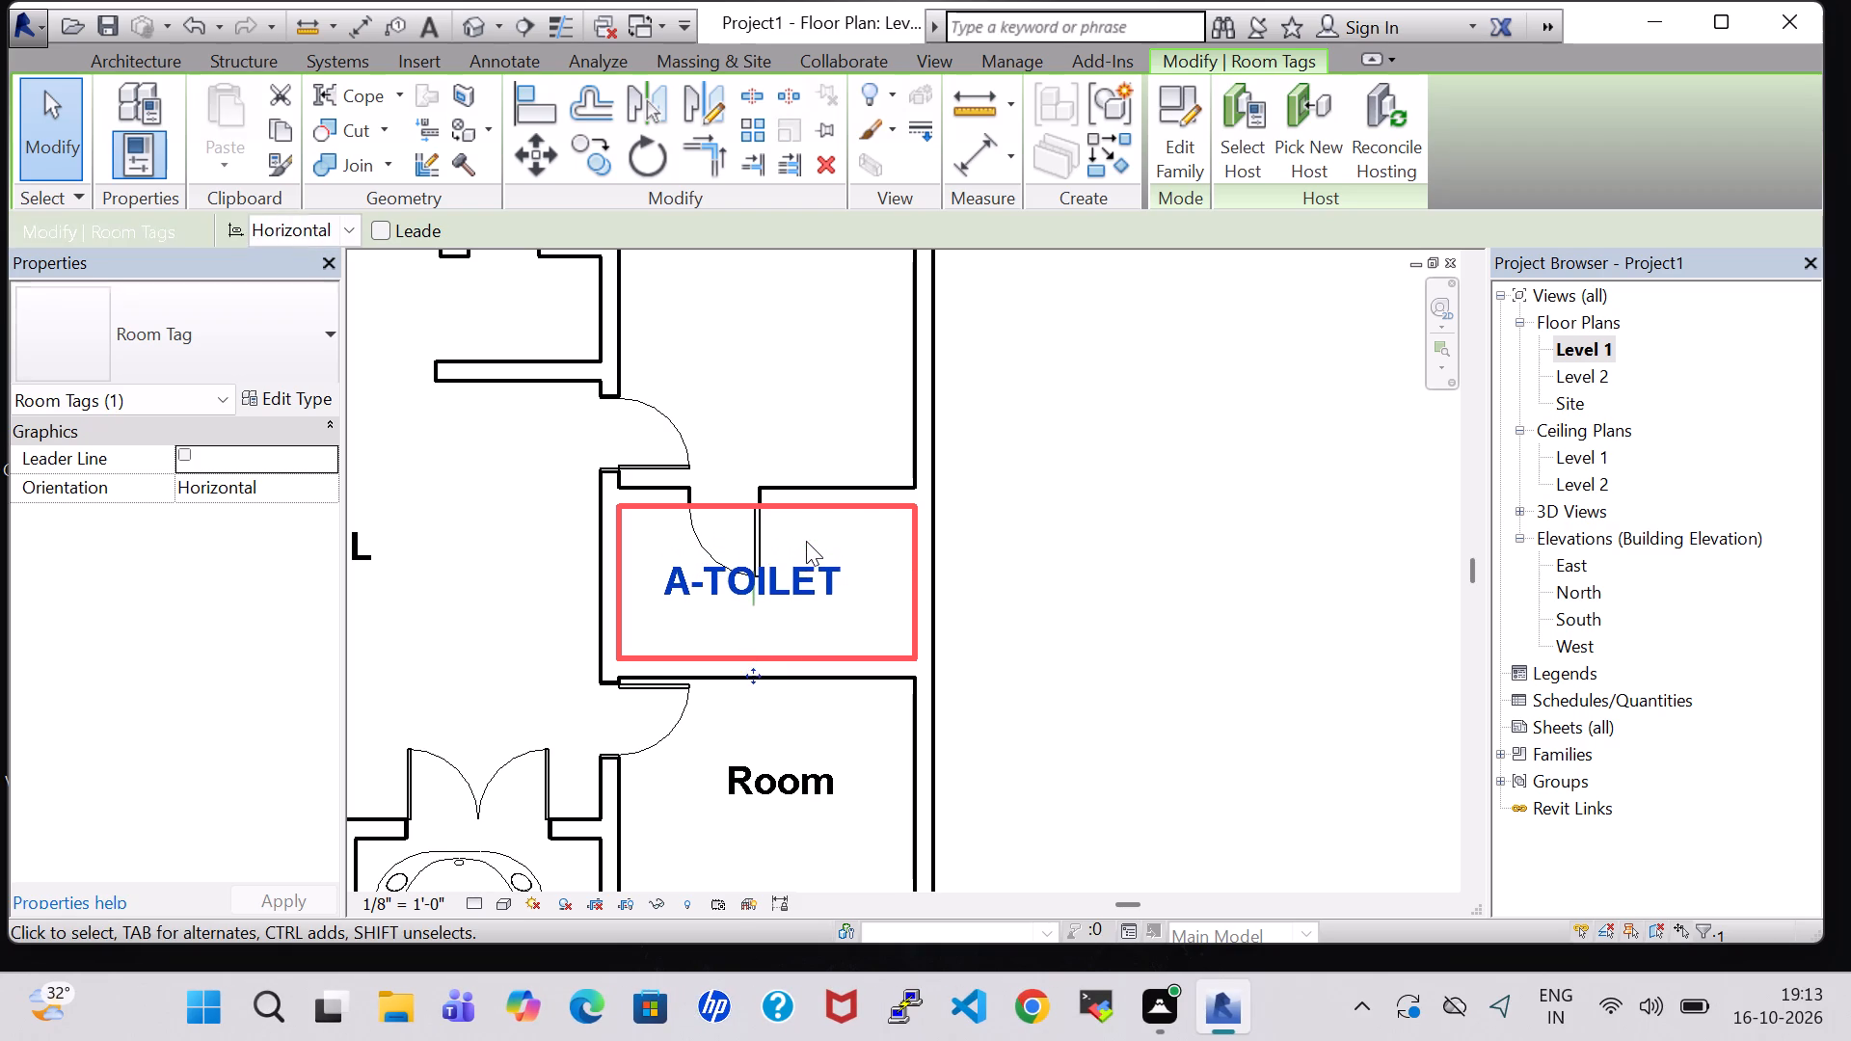
key(Down)
key(Down)
key(Down)
click(1012, 557)
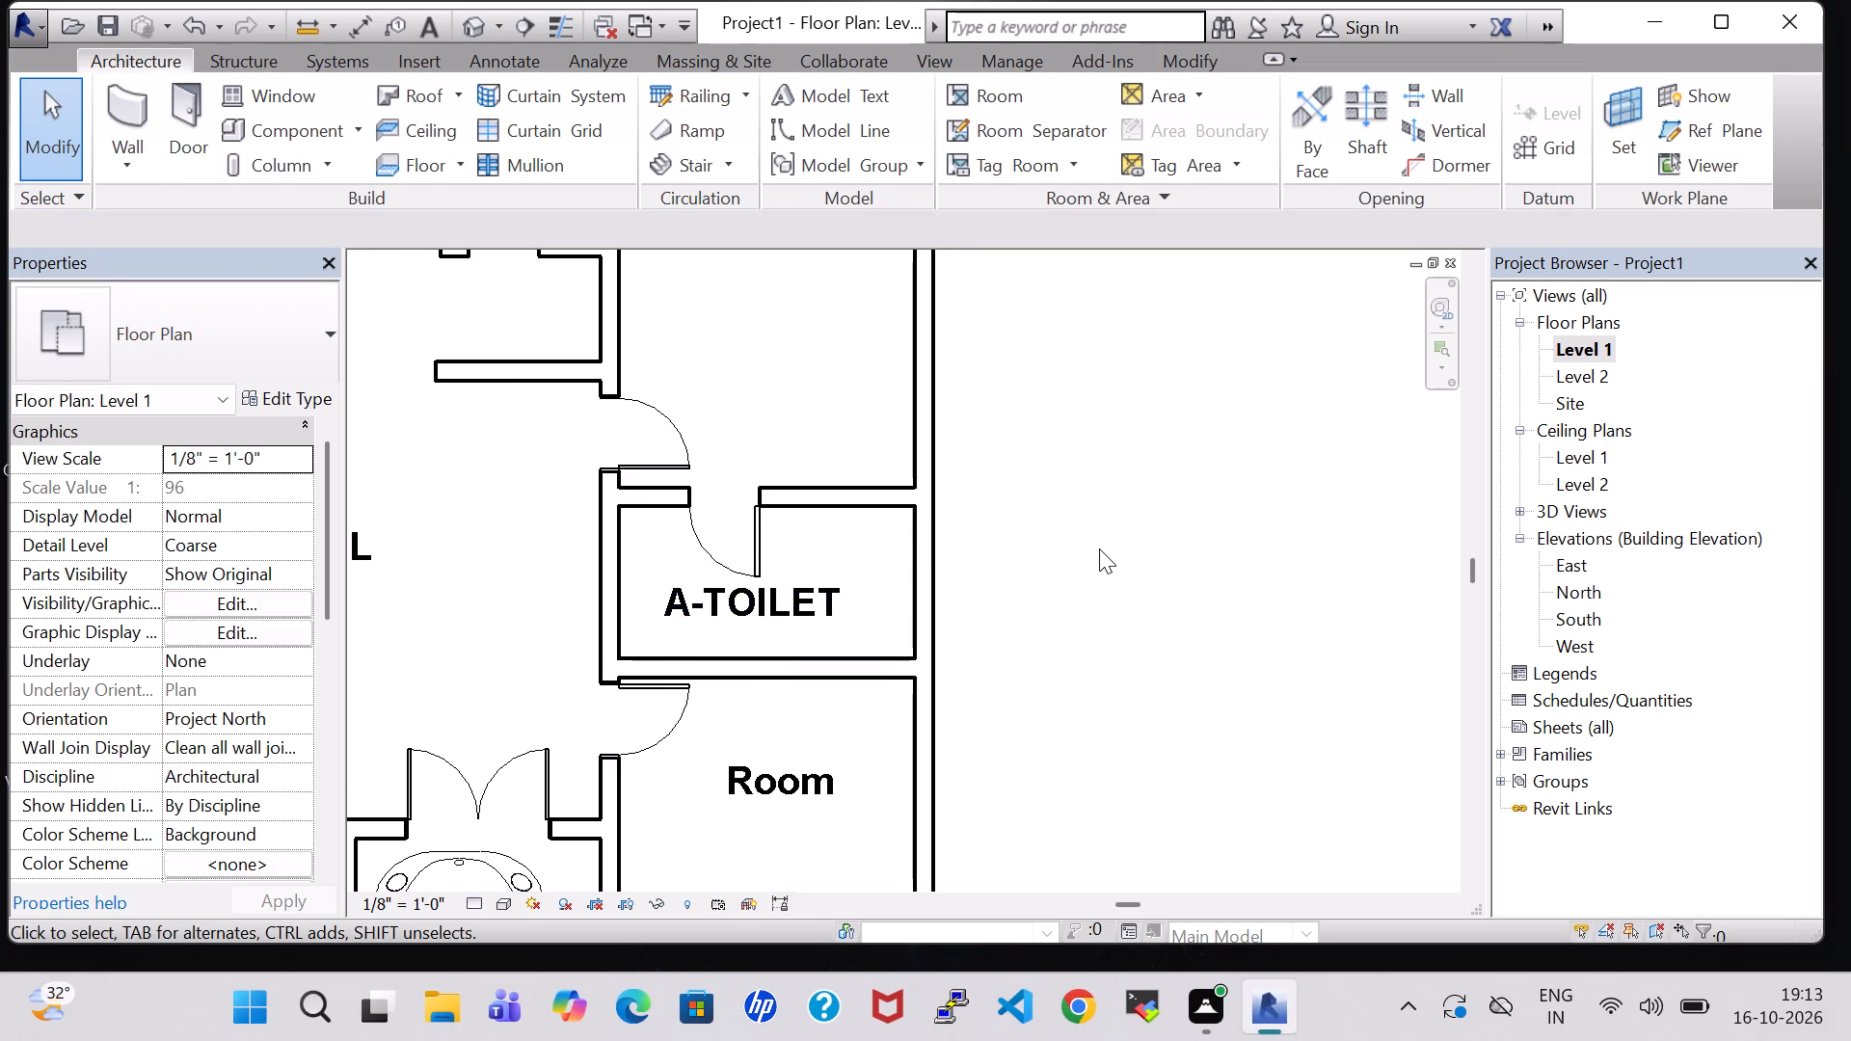
Extend the BED ROOM tag's name to BED ROOM 1.
scroll(1099, 548, down, 4)
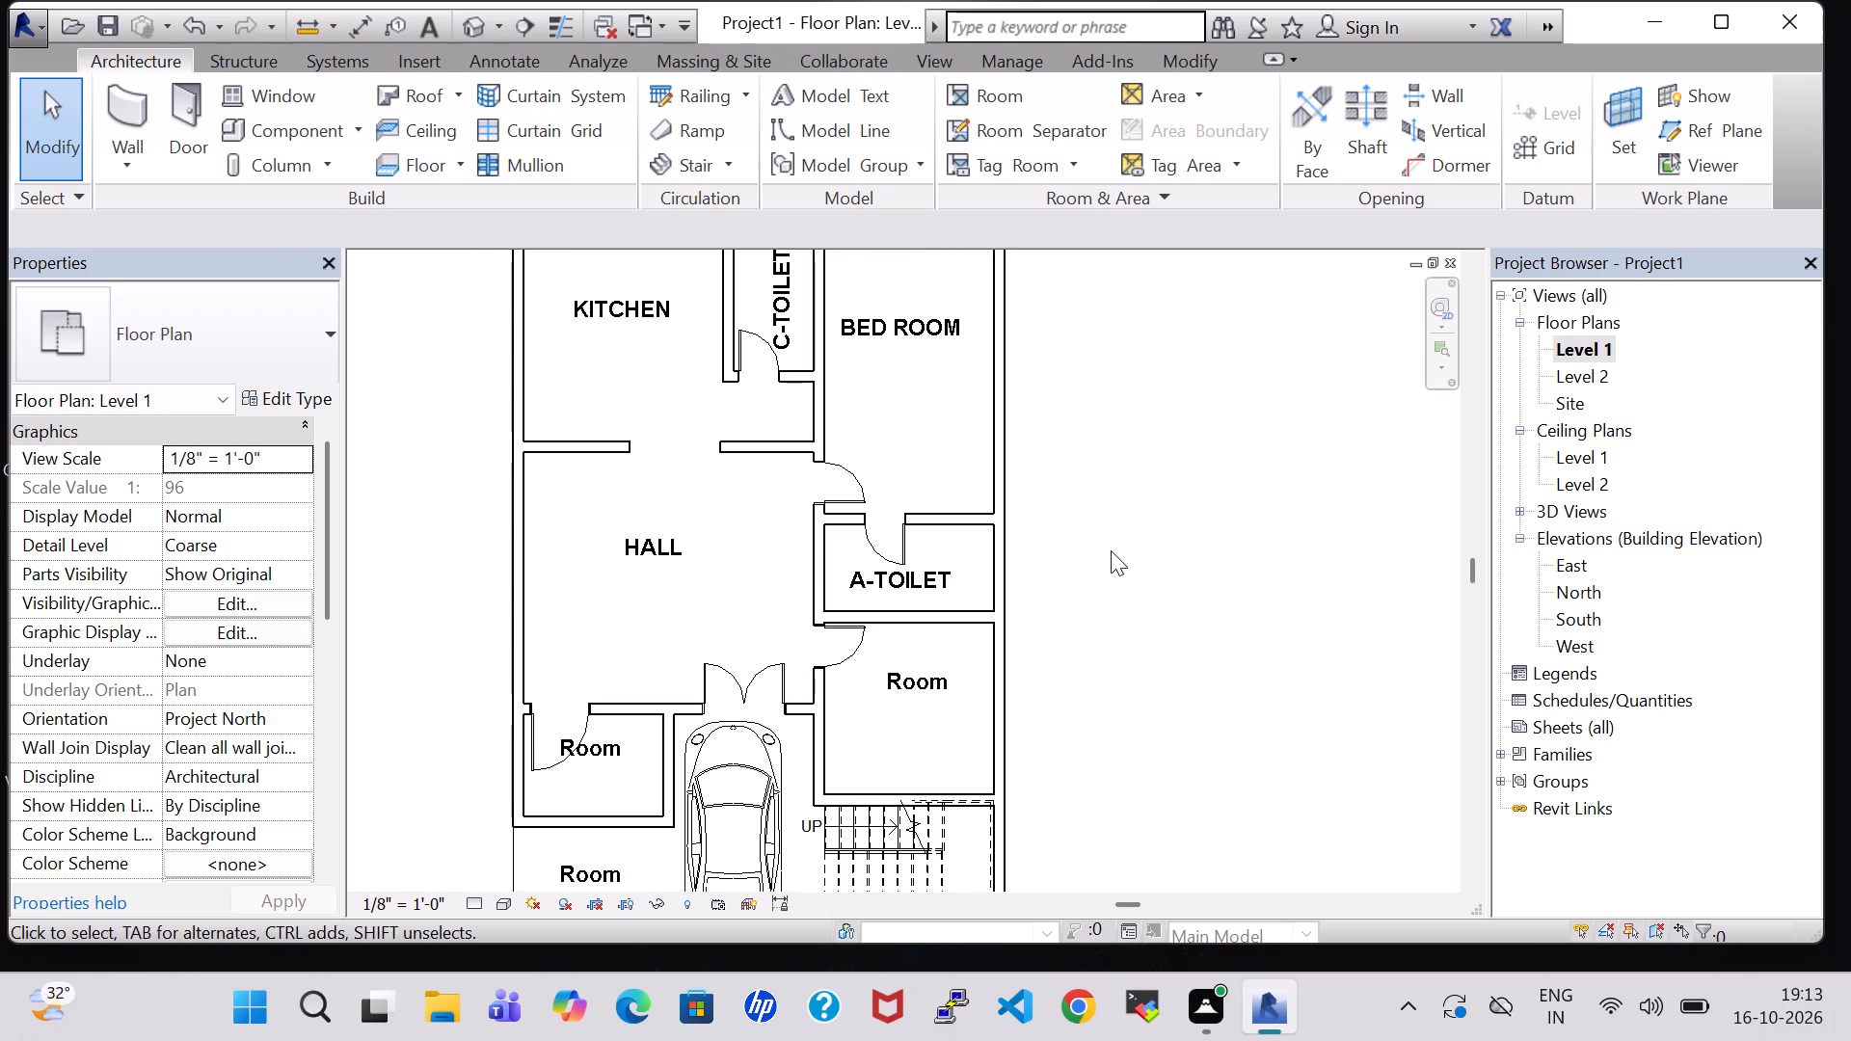
middle_drag(1120, 592, 999, 604)
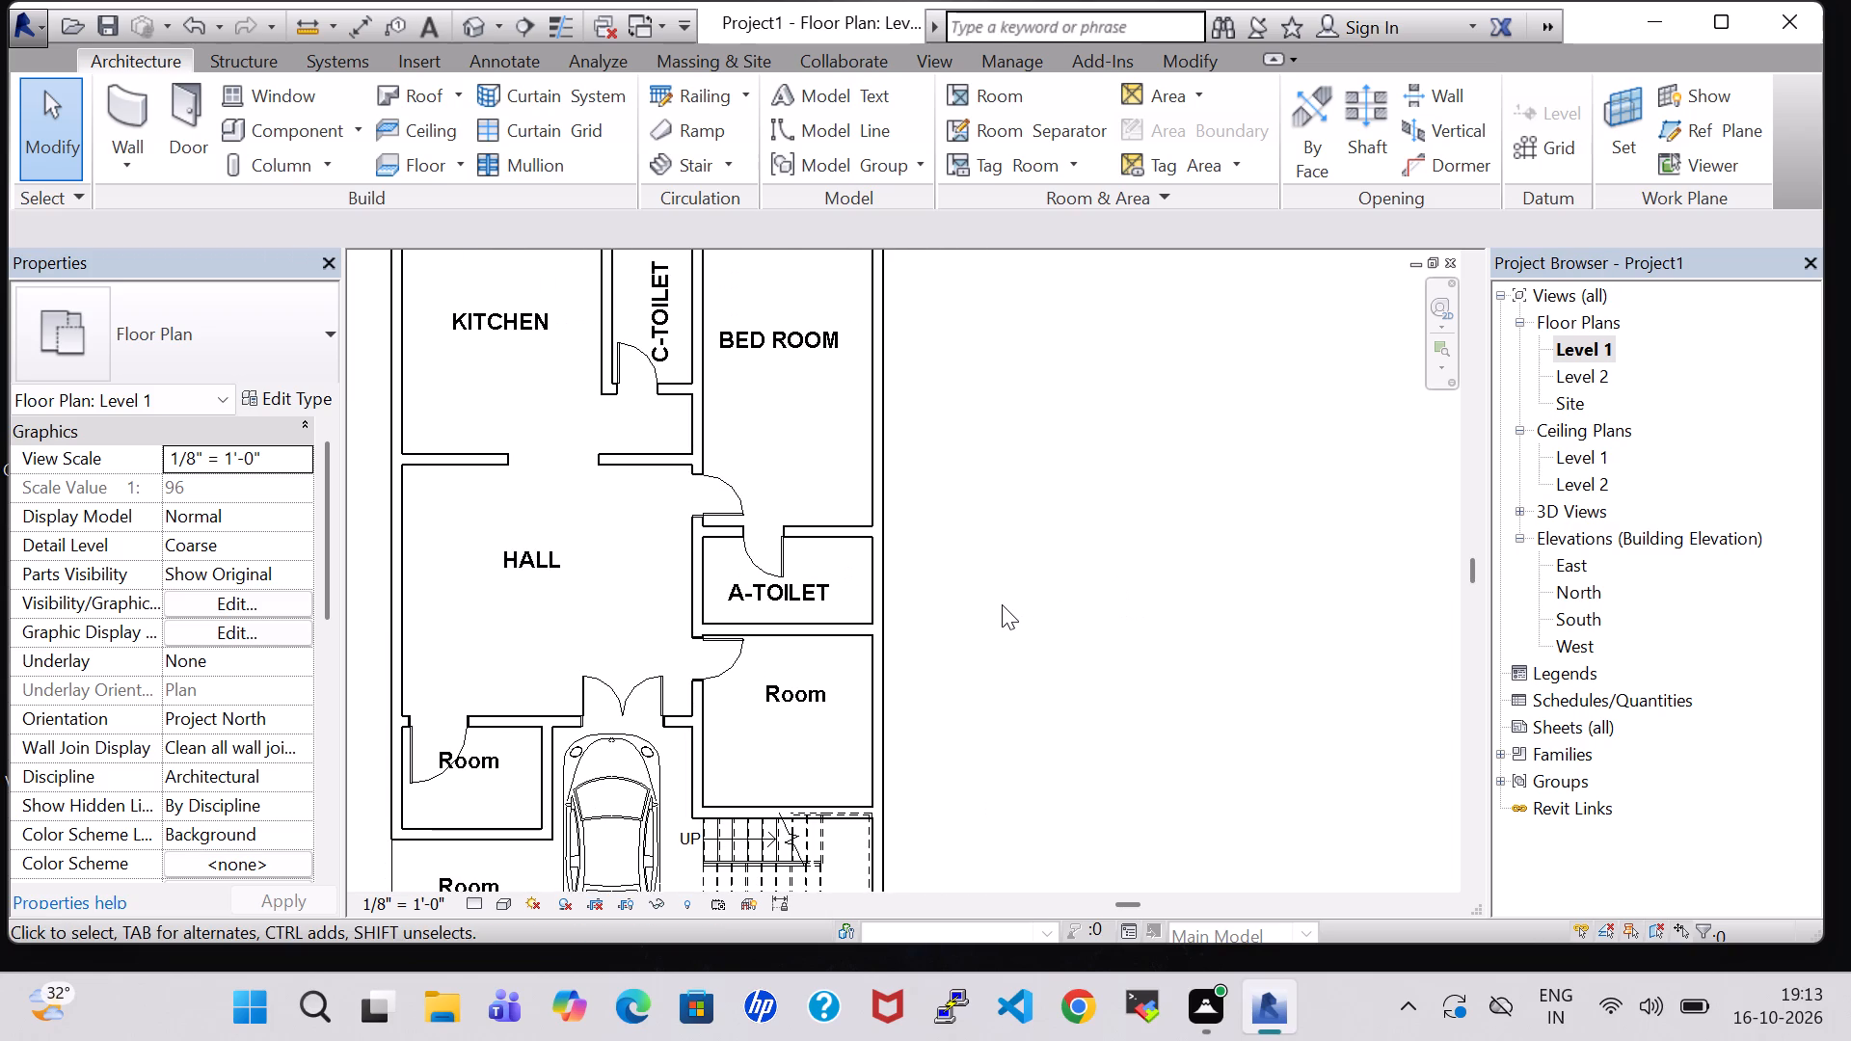
scroll(1002, 604, down, 1)
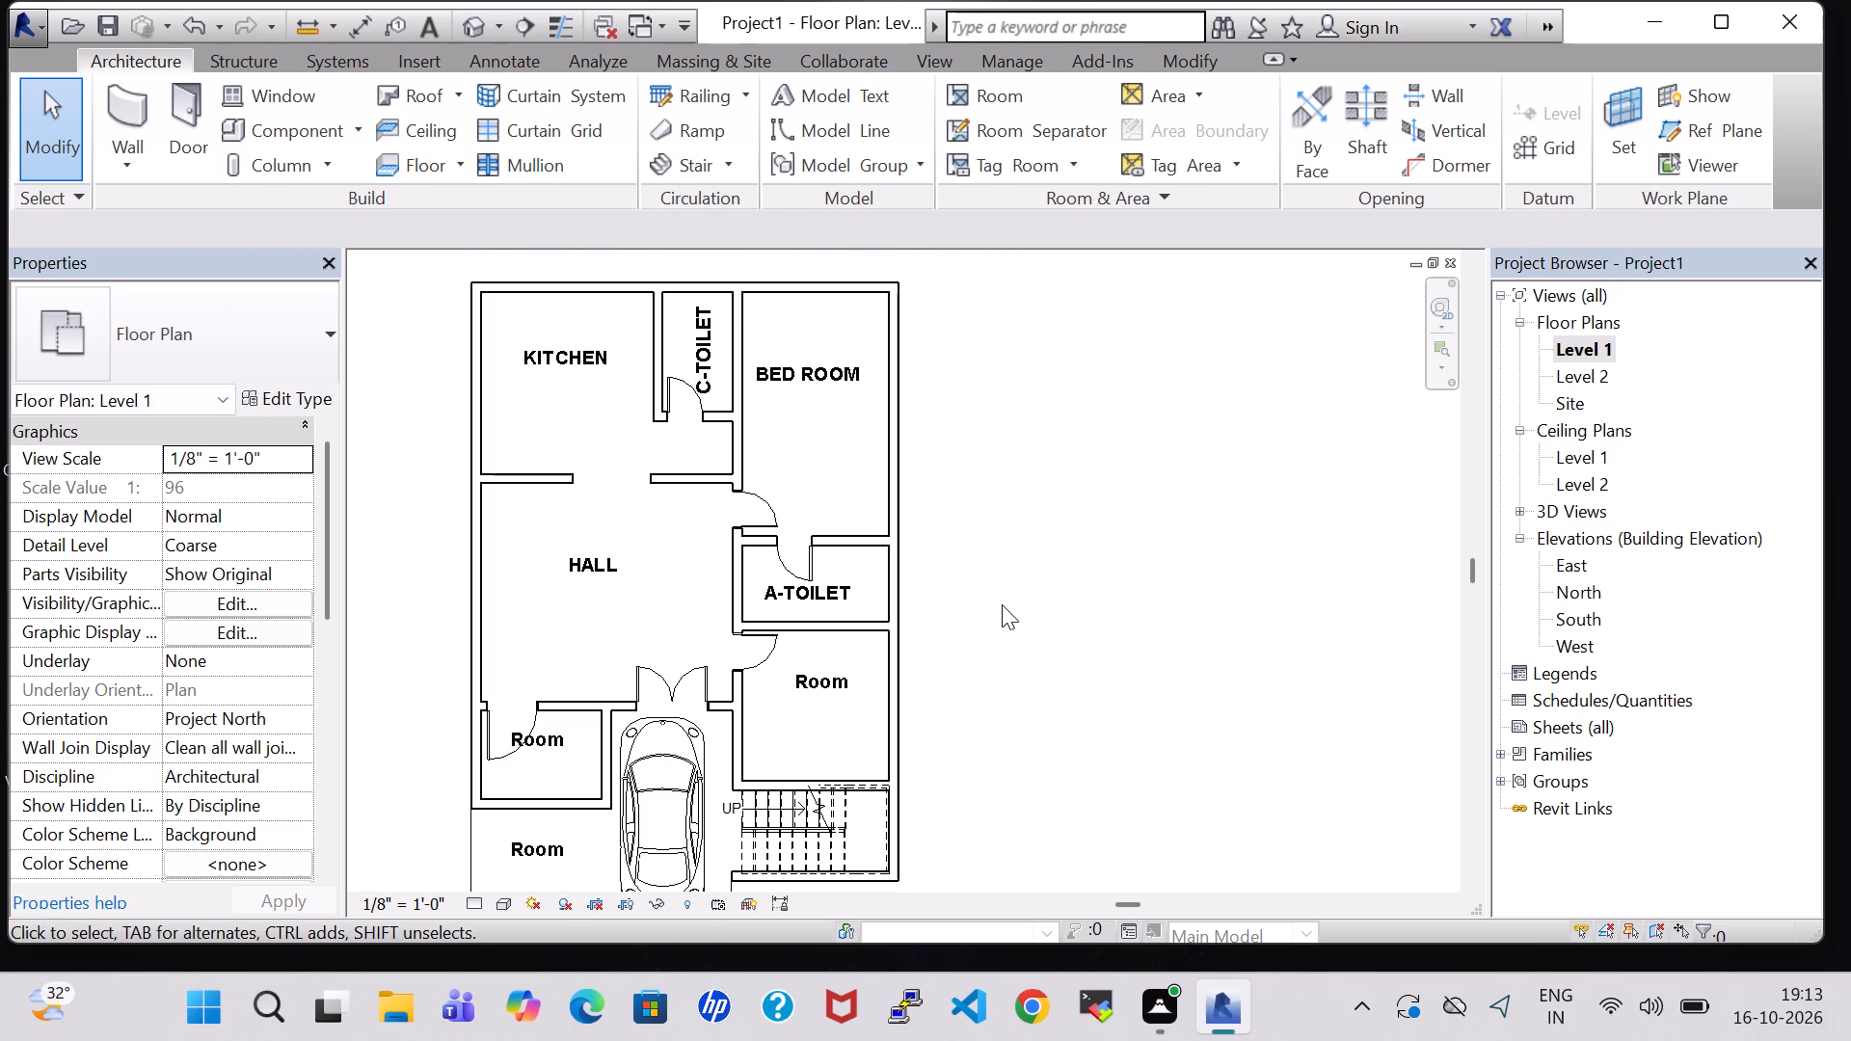
double_click(823, 375)
click(849, 375)
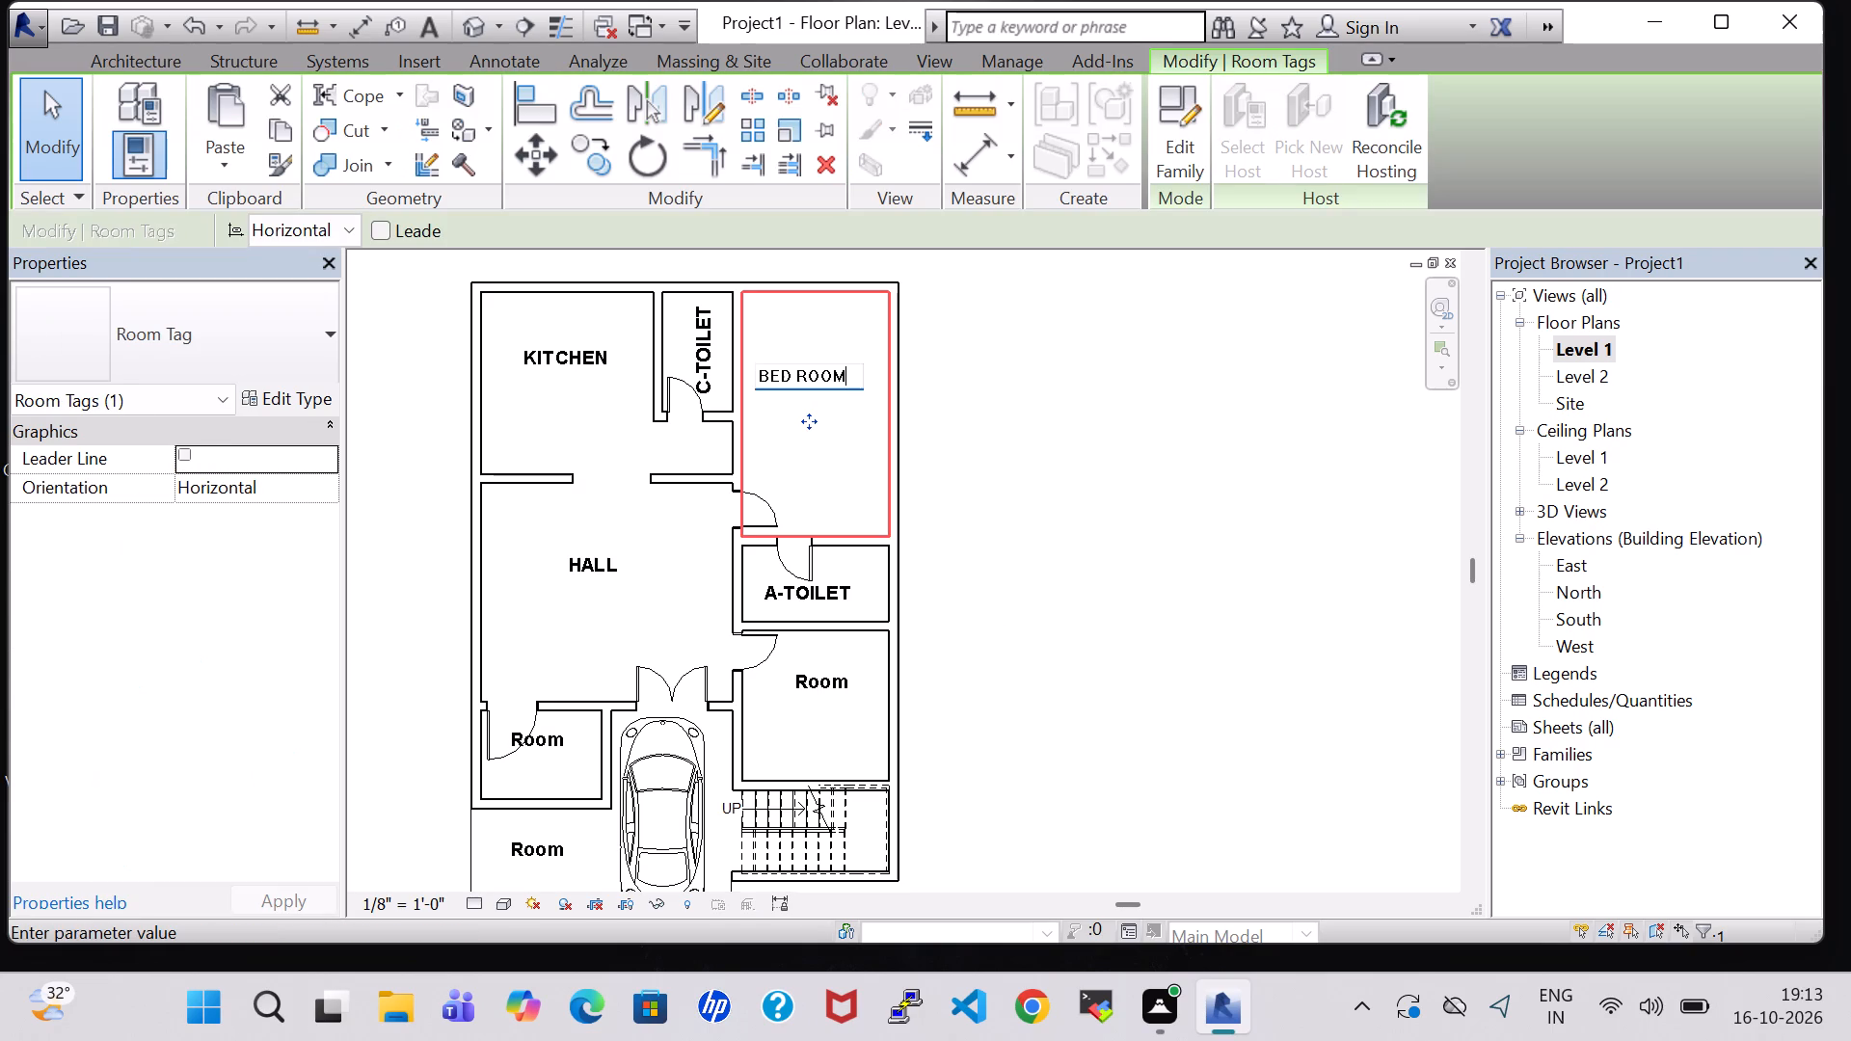
key(space)
text(1)
key(Return)
click(1010, 521)
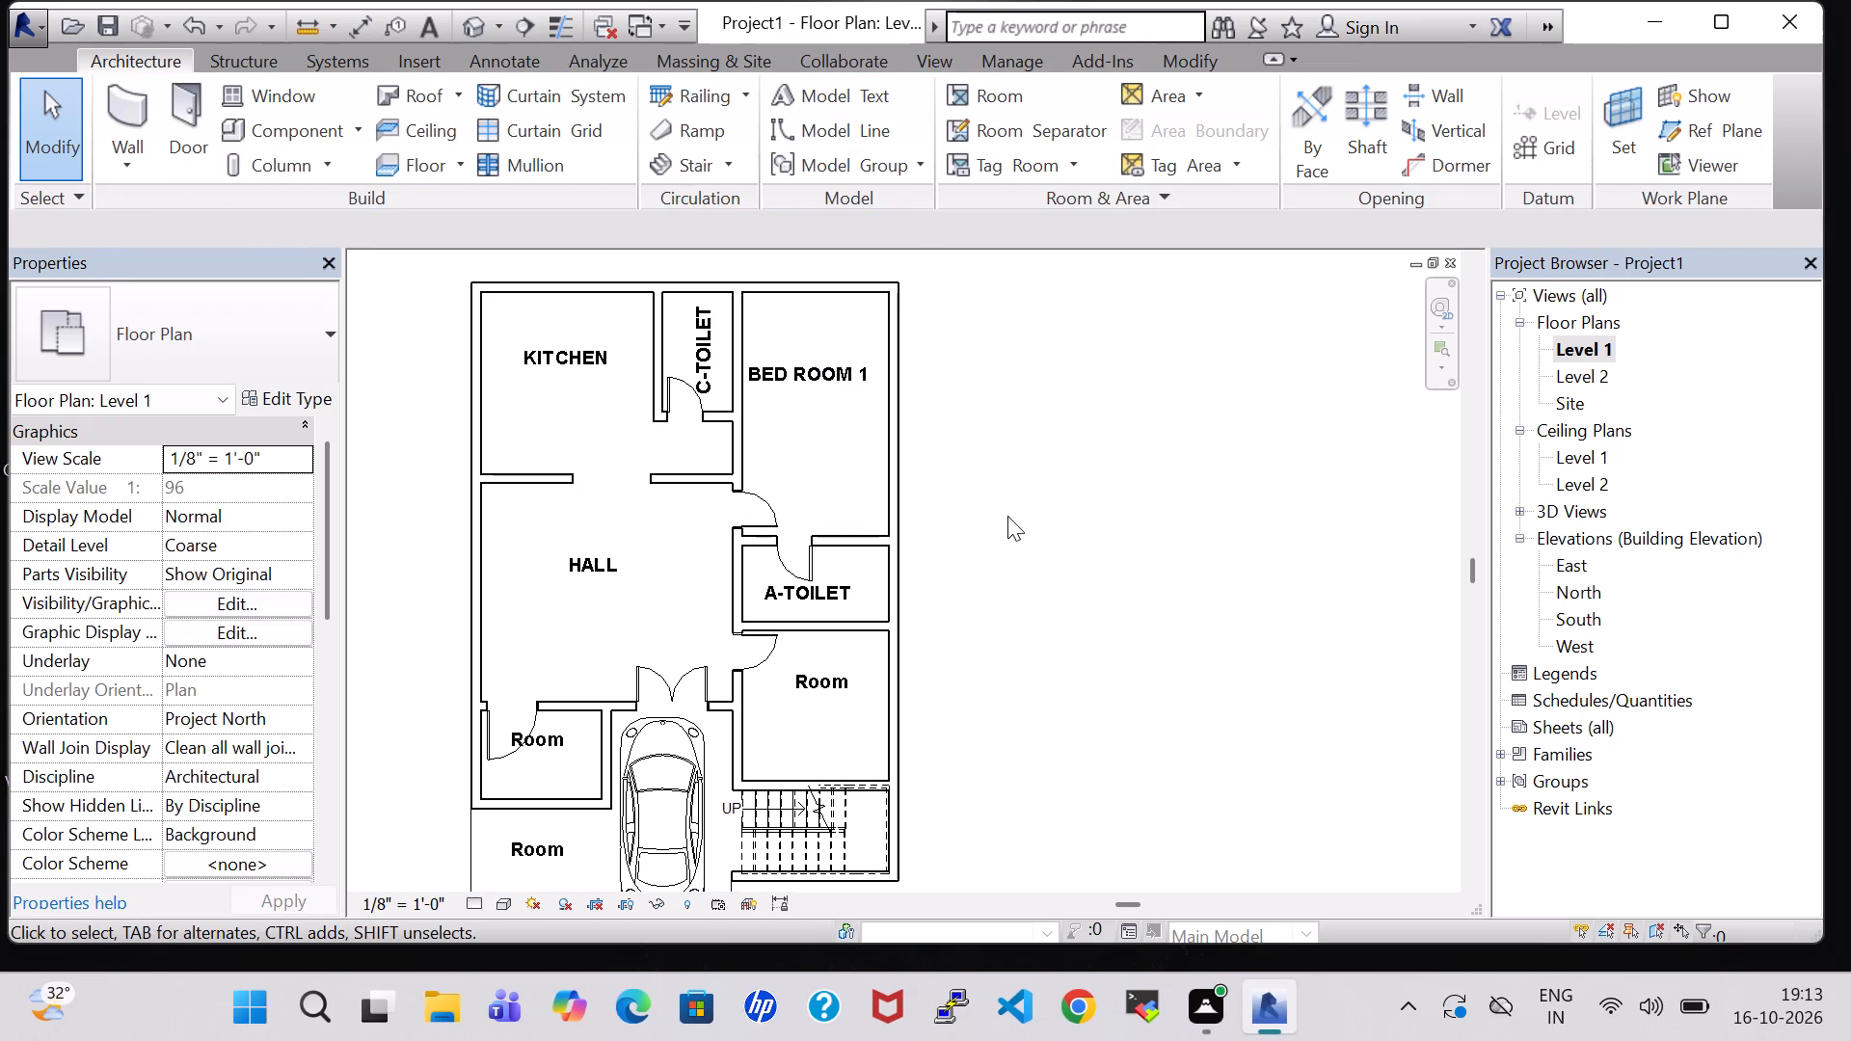
Rename the room tag of the room between A-TOILET and the stair as BED ROOM 2.
middle_drag(1007, 516, 1033, 465)
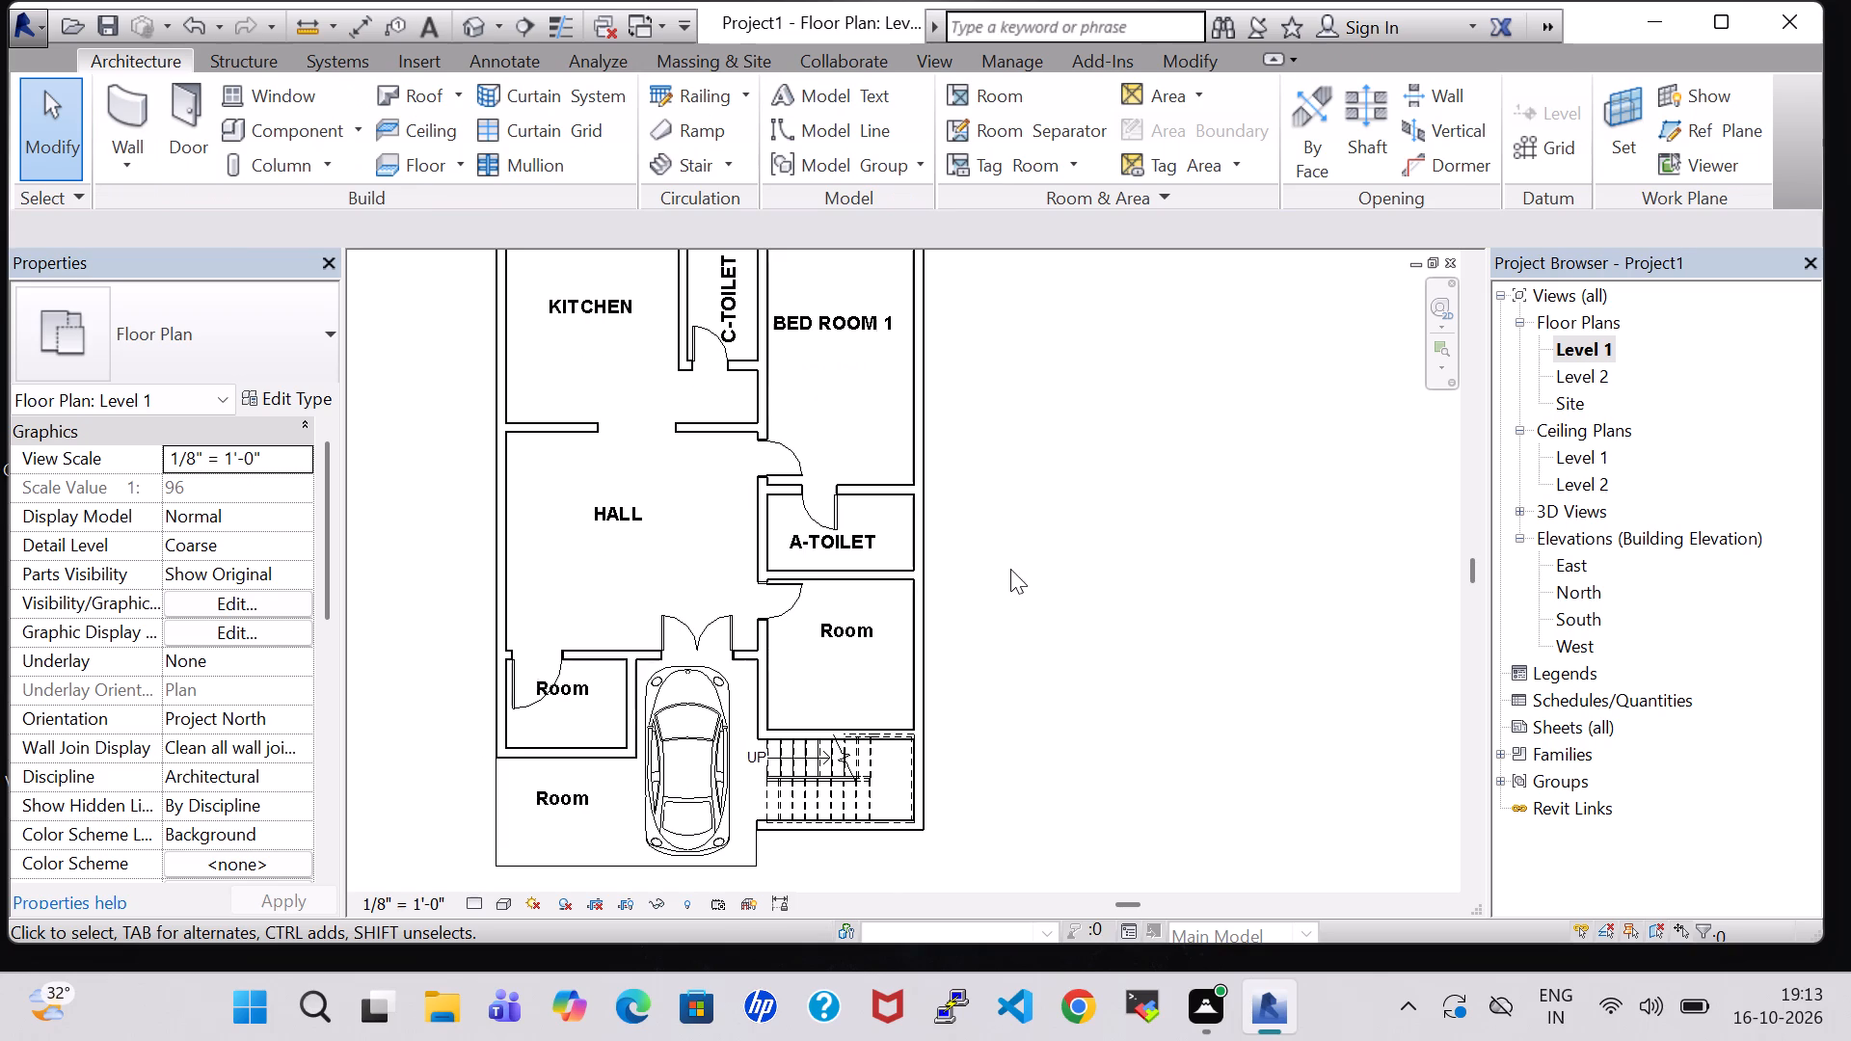
double_click(861, 637)
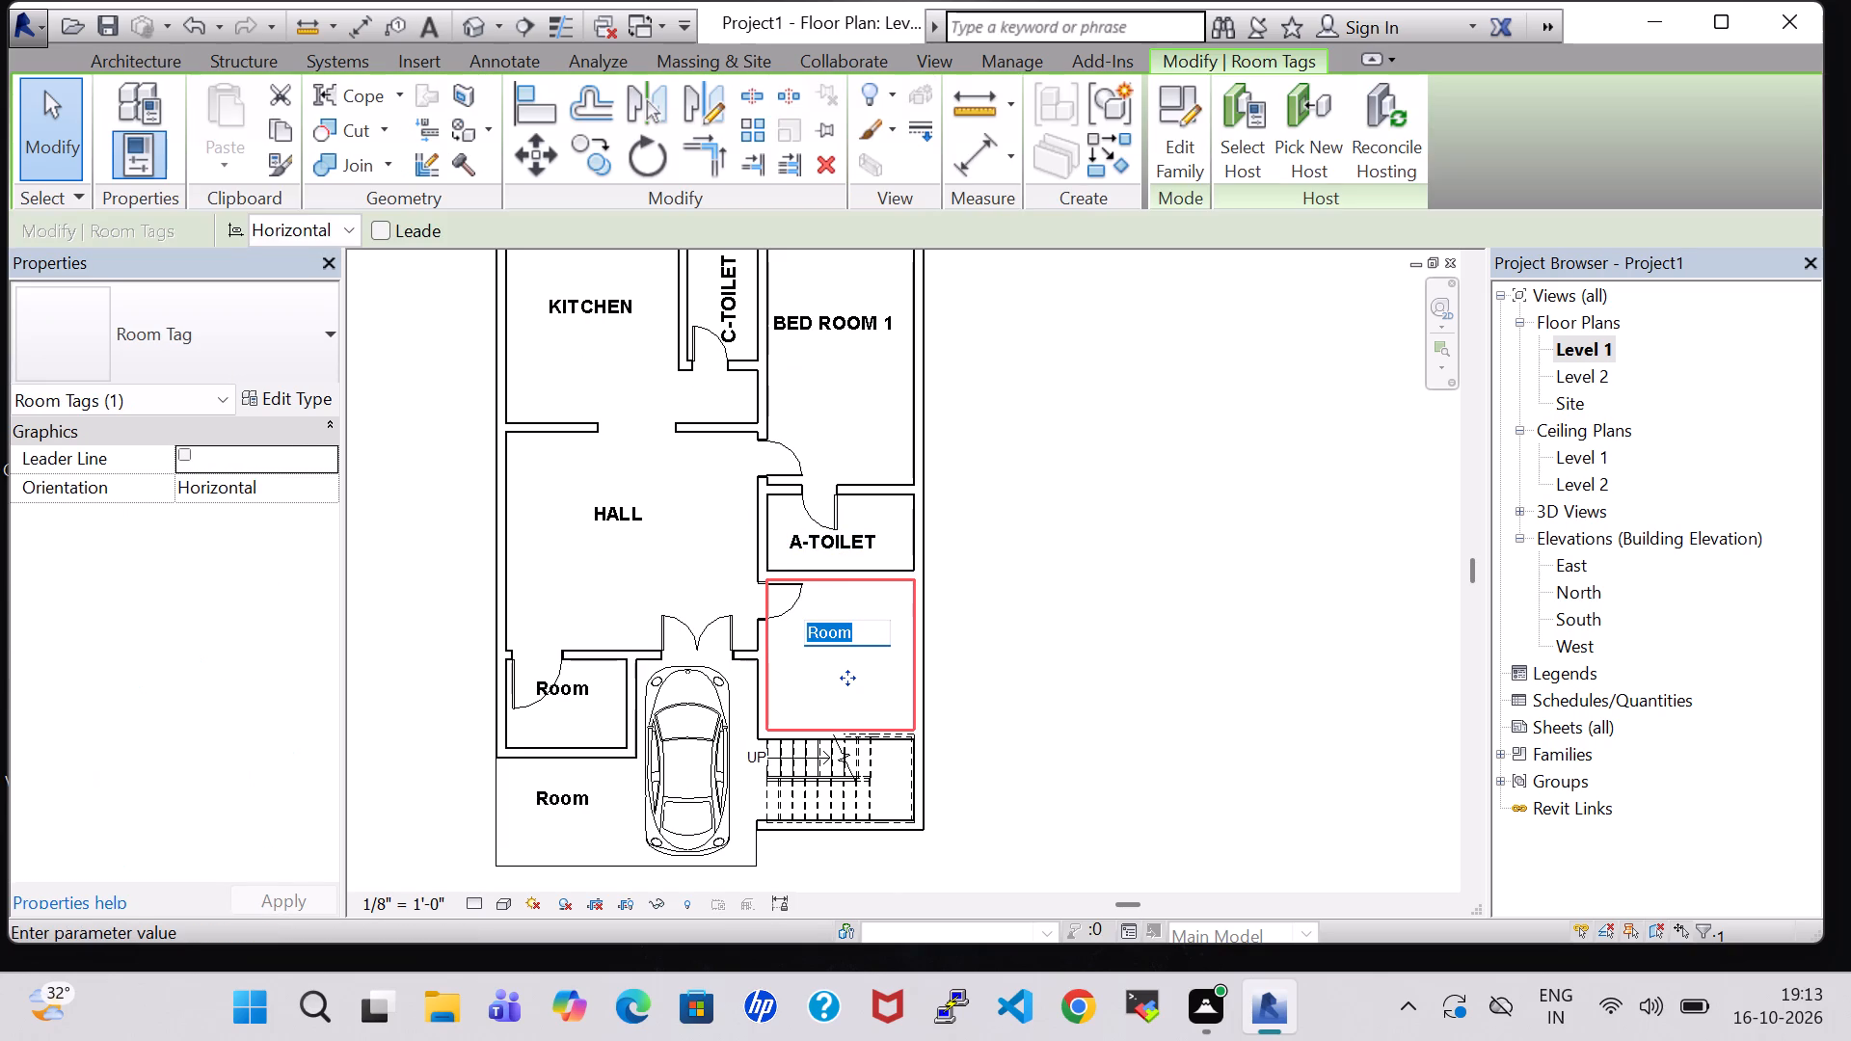
key(BackSpace)
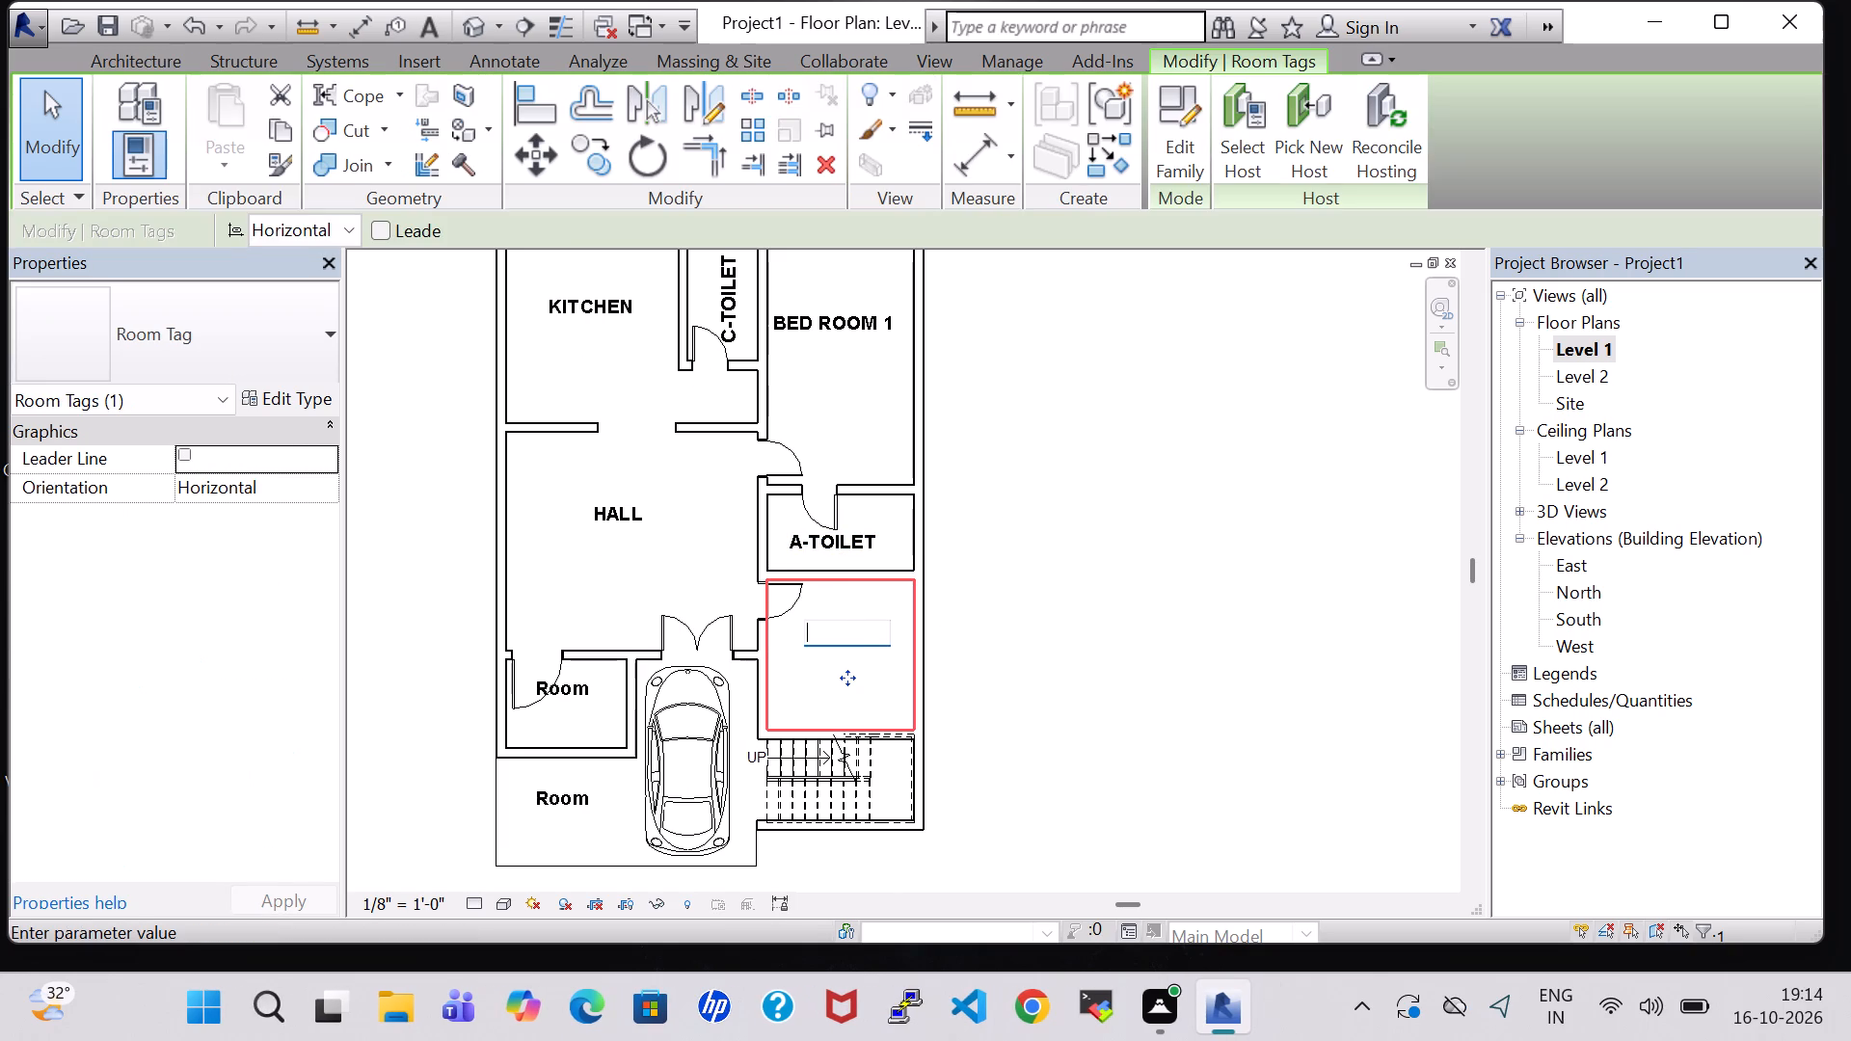
text(BED ROOM 2)
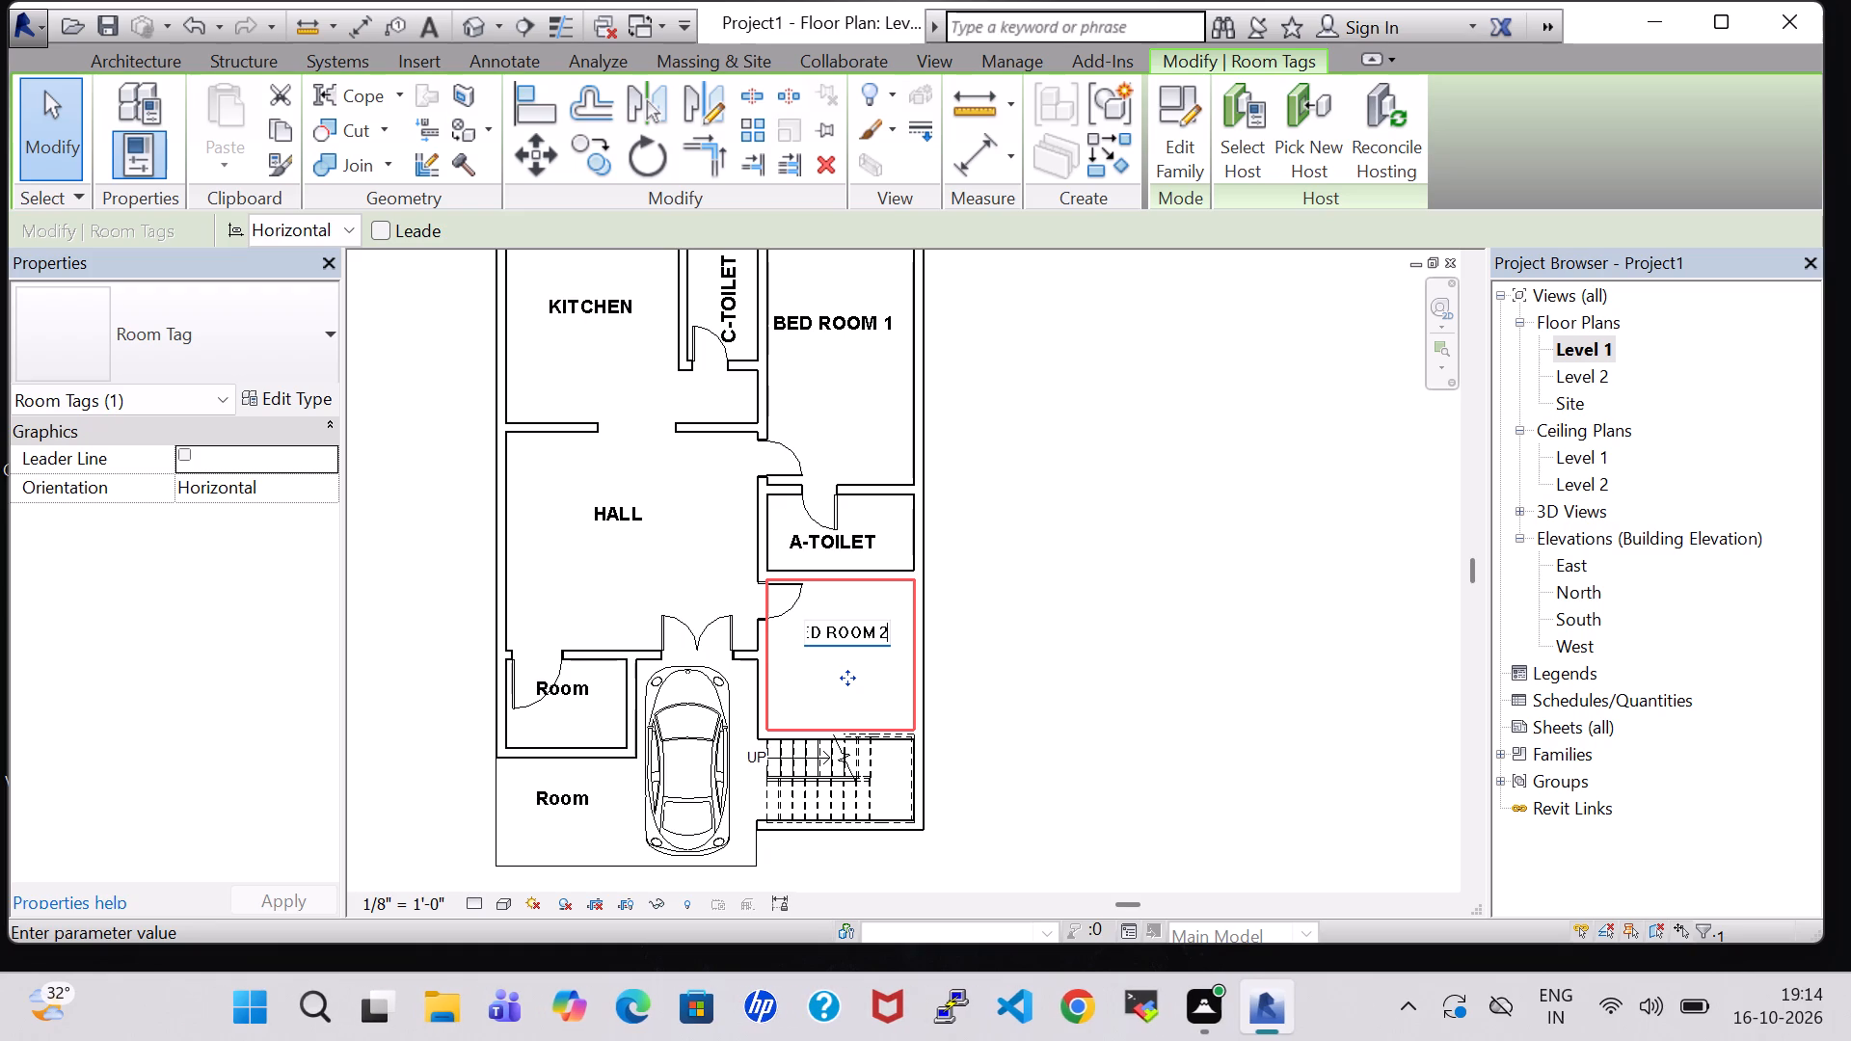
key(Return)
click(1228, 605)
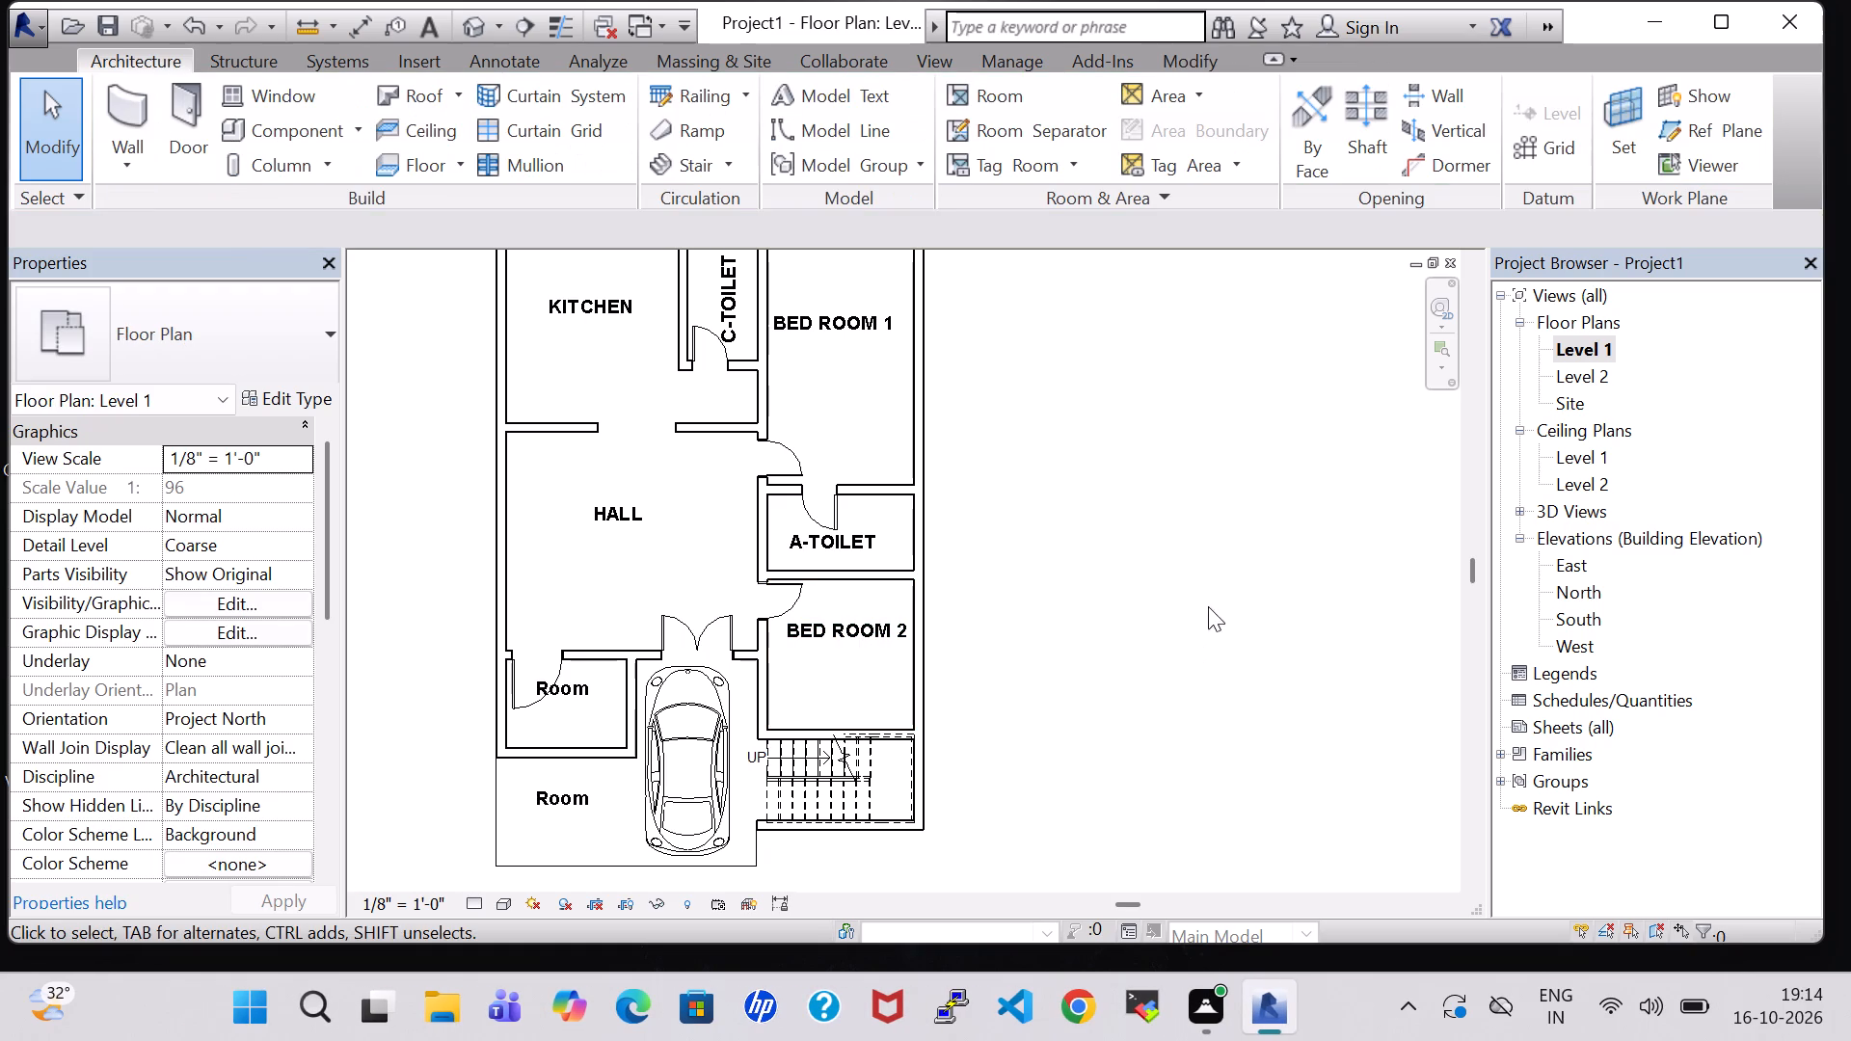
Rename the room tag of the open front area with the parked car as PORTICO.
double_click(565, 799)
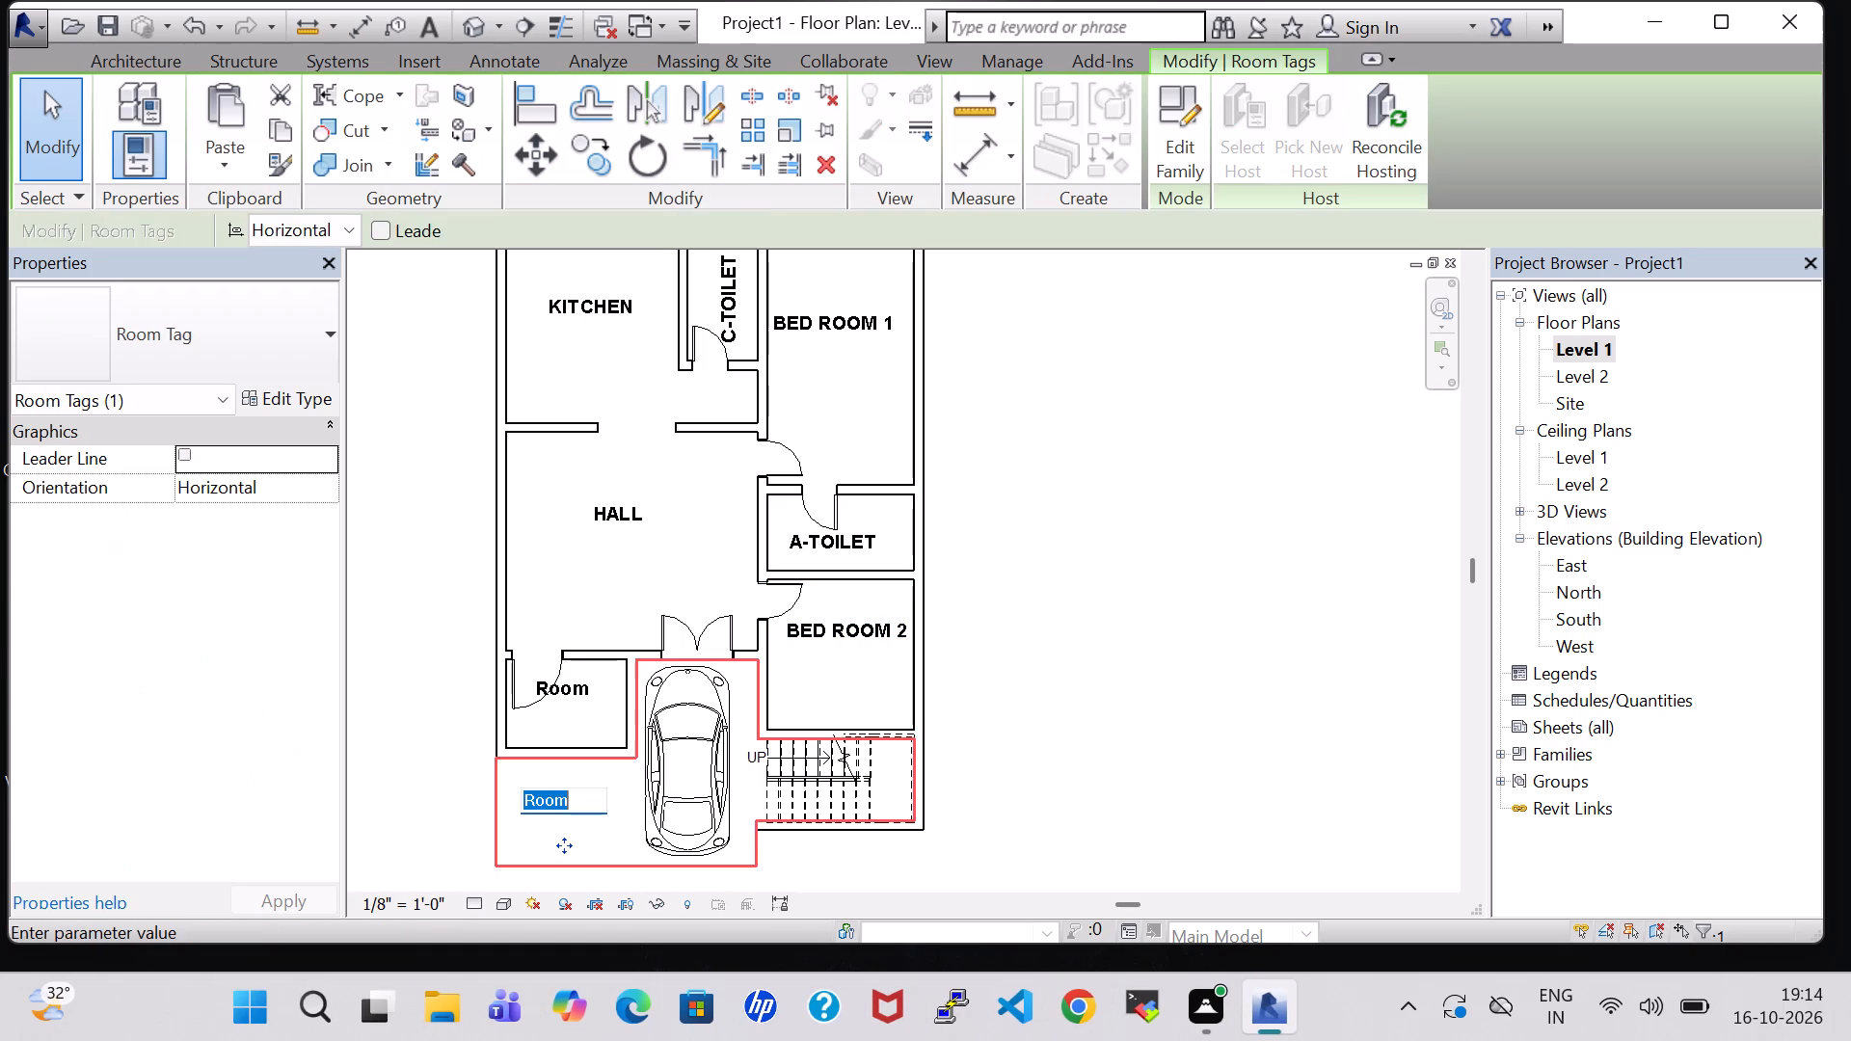
key(BackSpace)
text(PORT)
text(ICO)
key(Return)
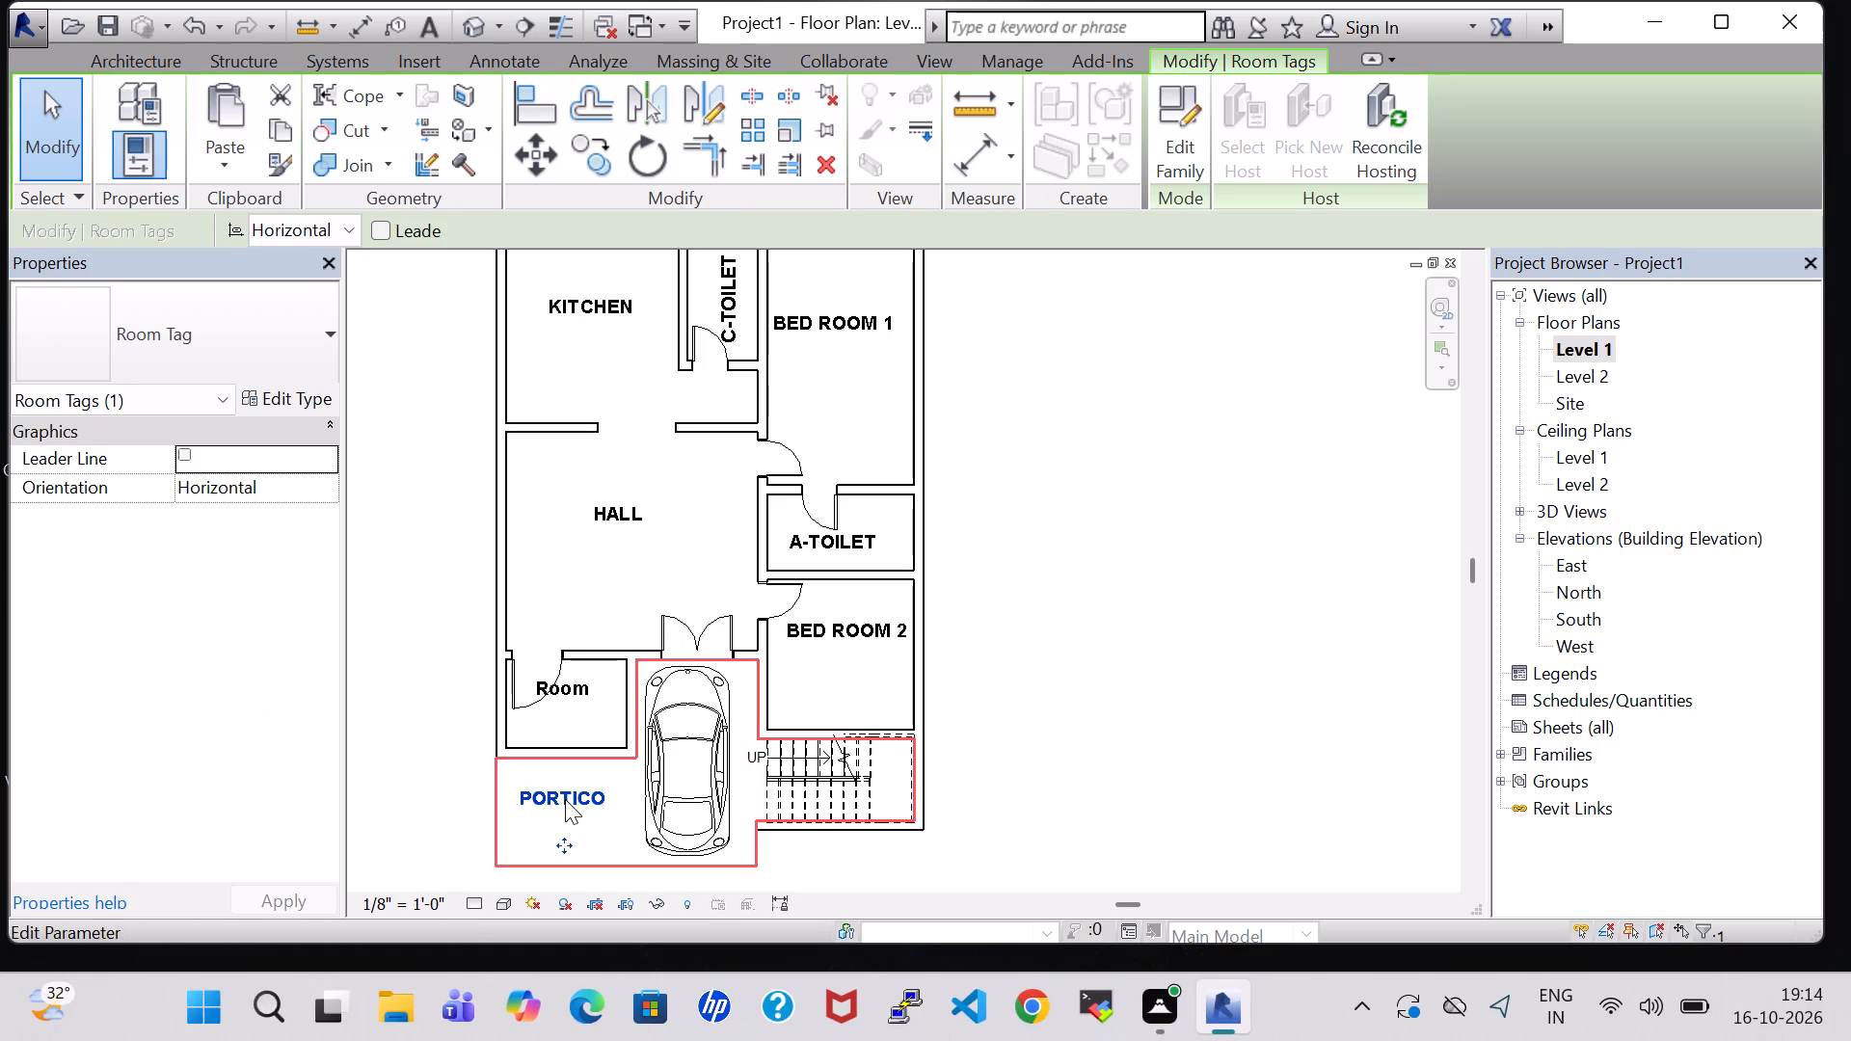
Rename the tag of the small room above the portico label as POOJA ROOM and nudge it down and right.
double_click(577, 692)
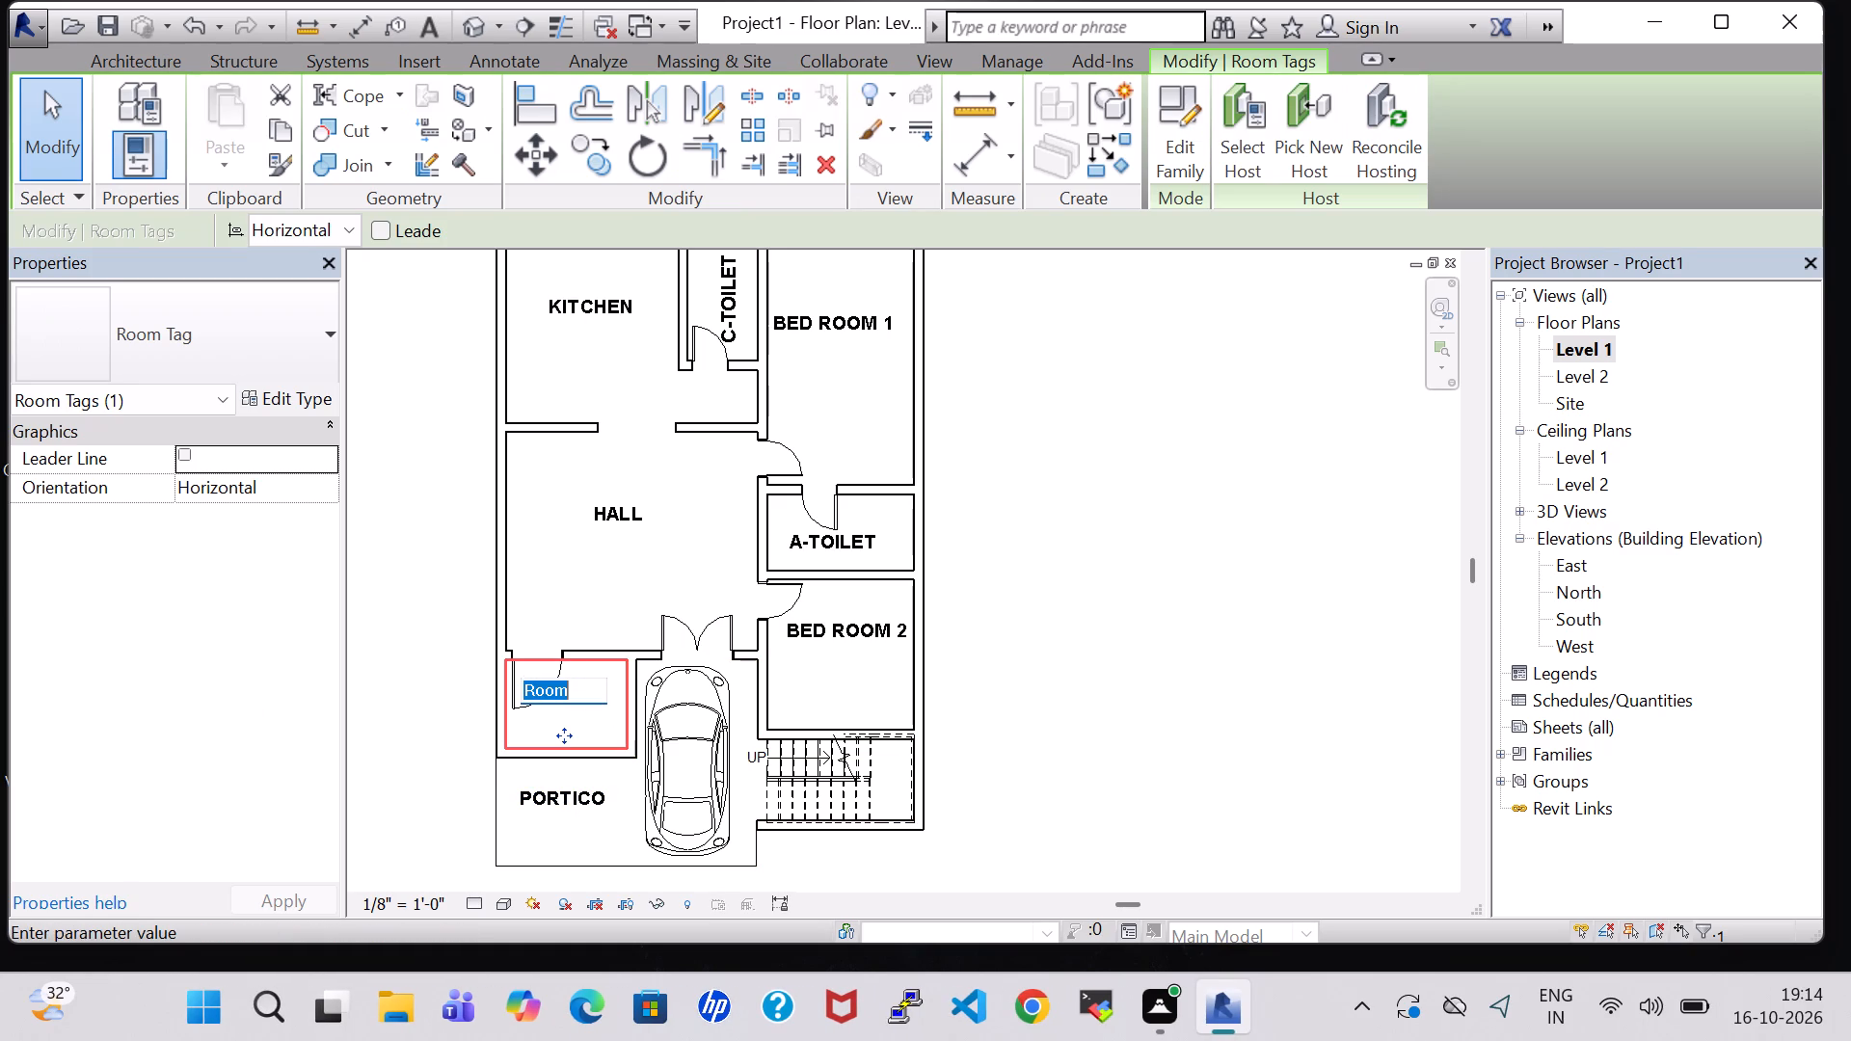
key(BackSpace)
text(POOJA ROOM)
key(Return)
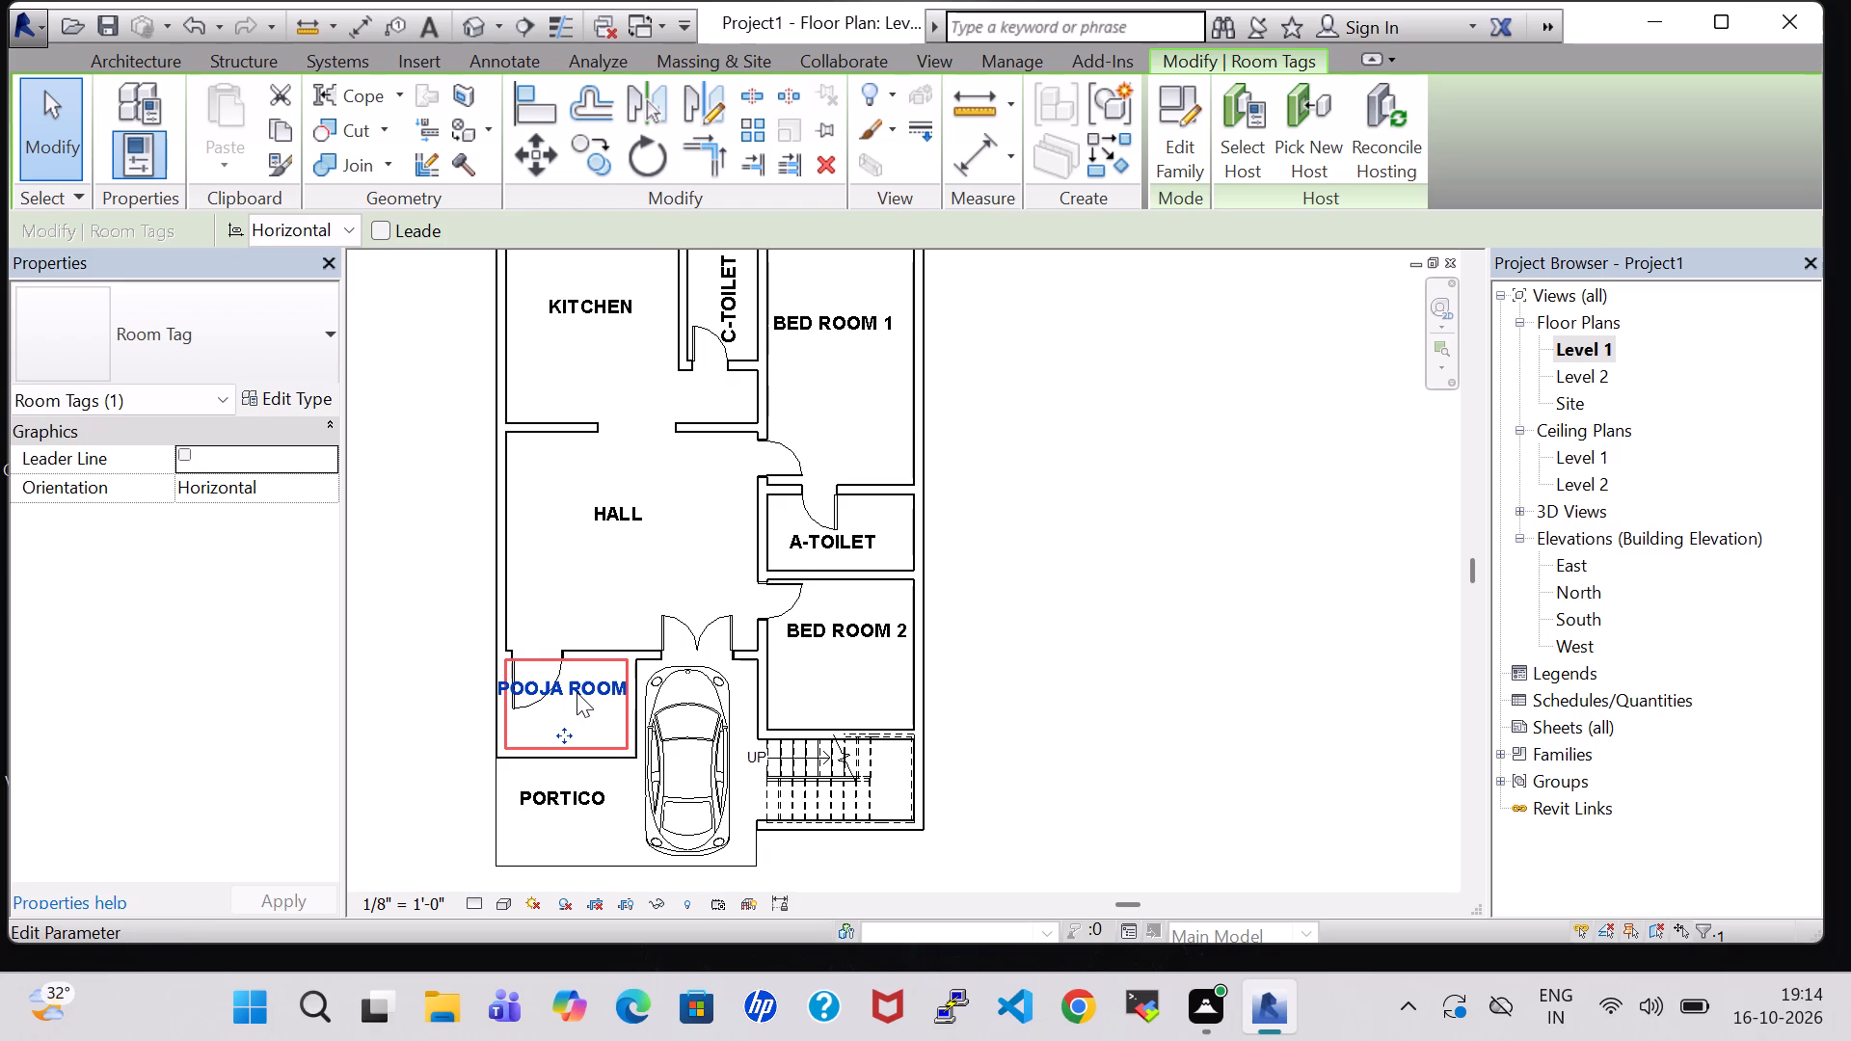
key(Down)
key(Down)
key(Right)
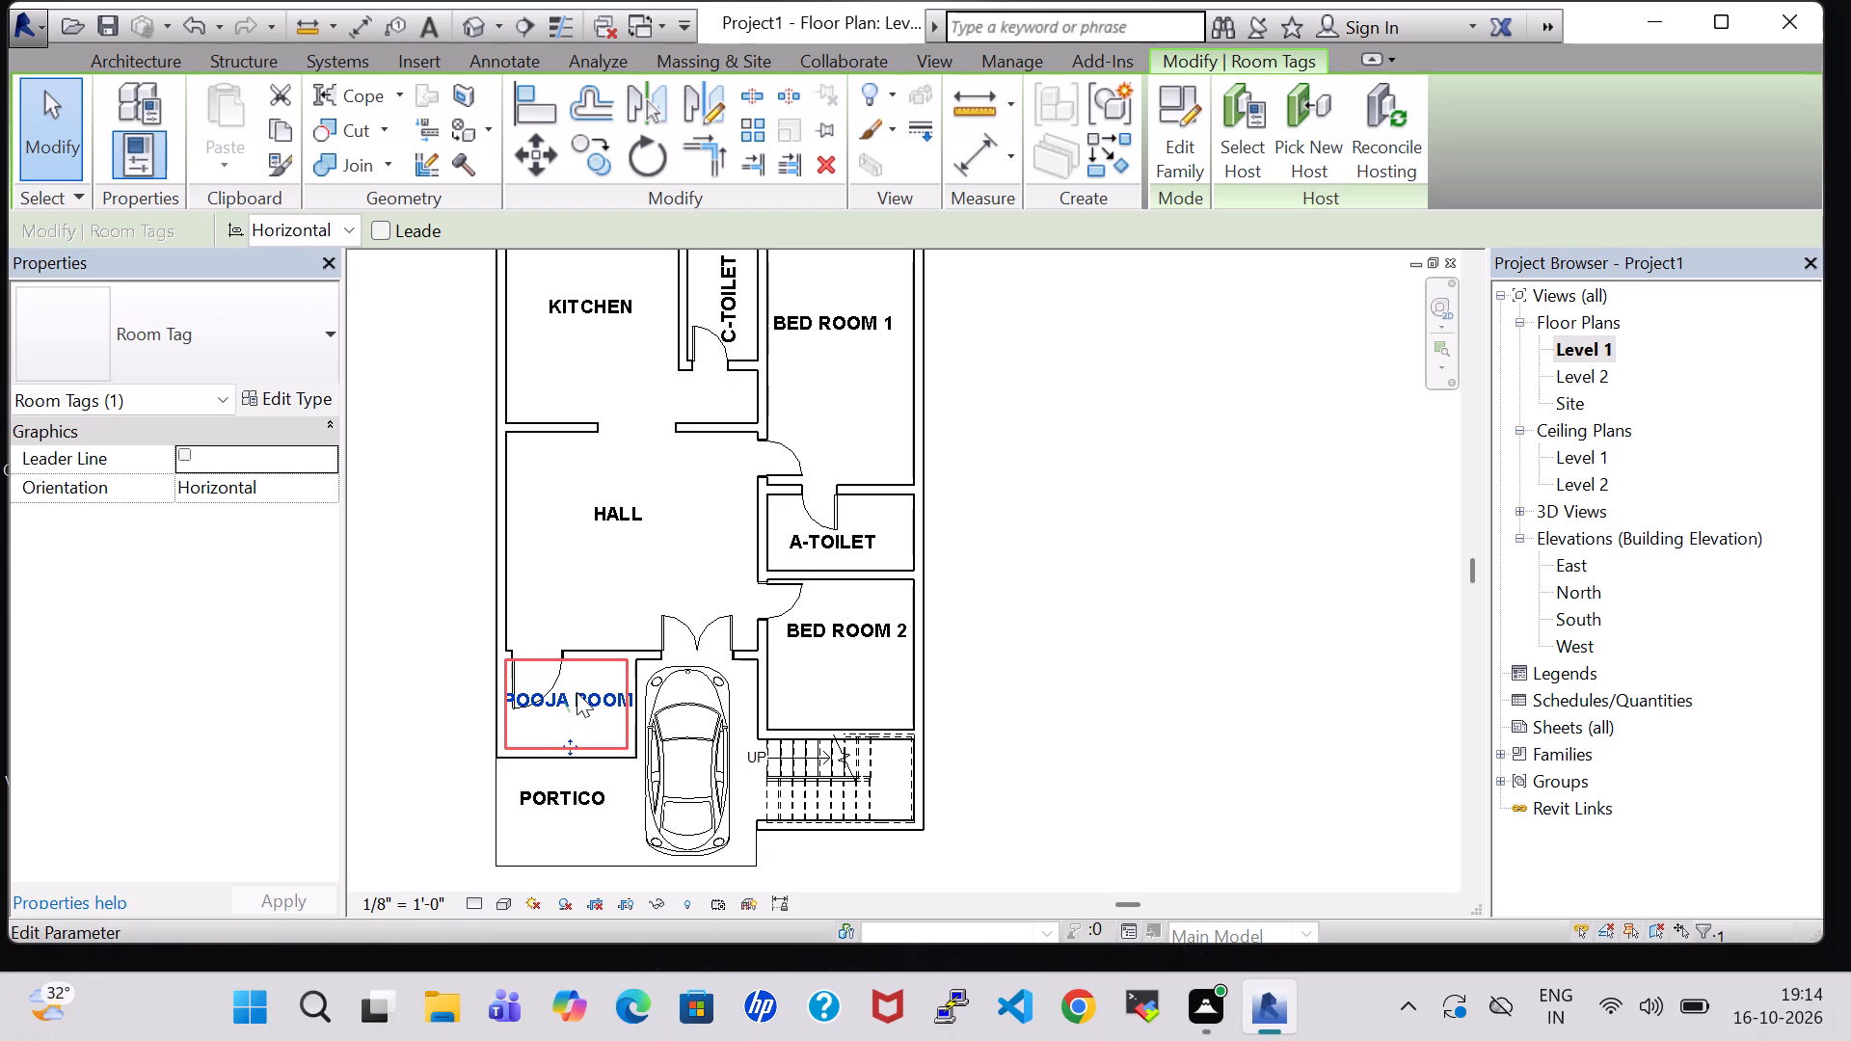
Shorten the POOJA ROOM tag's name to POOJA and nudge the tag further down, clear of the door swing.
double_click(593, 704)
click(615, 702)
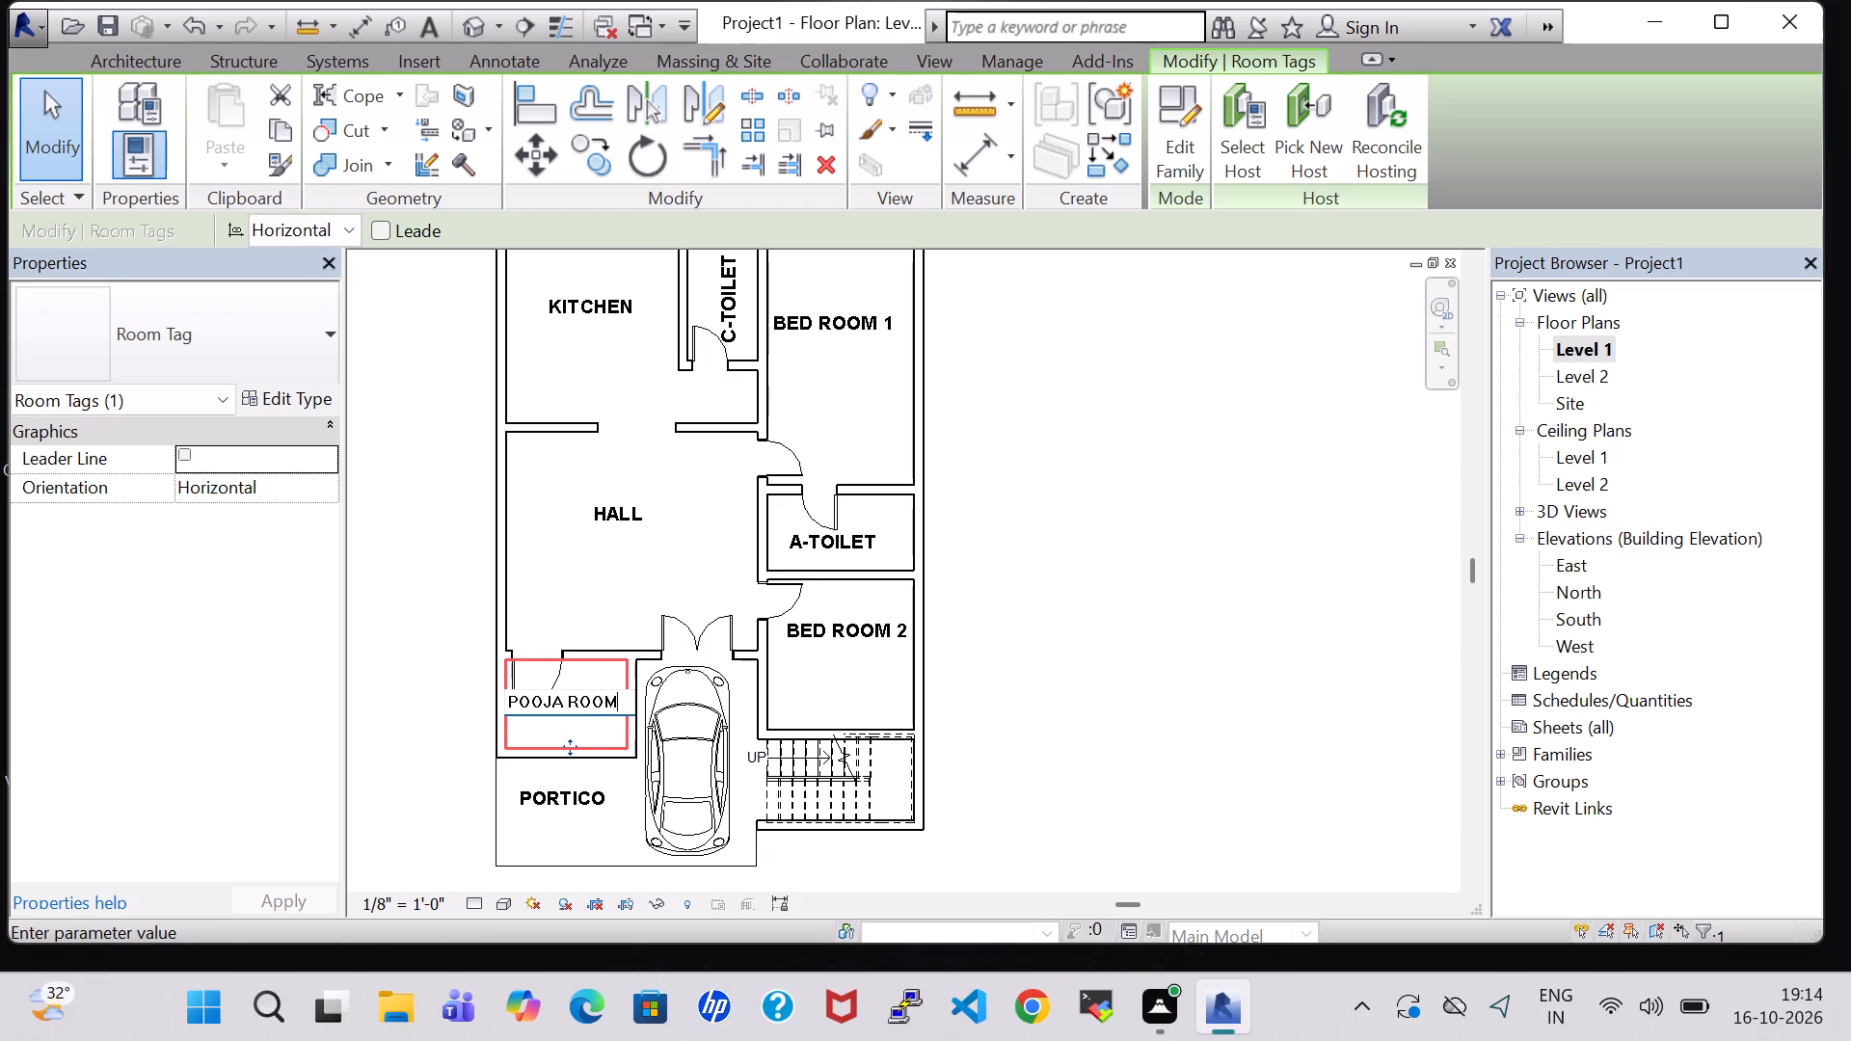
key(BackSpace)
key(BackSpace)
key(BackSpace)
key(BackSpace)
key(BackSpace)
key(Return)
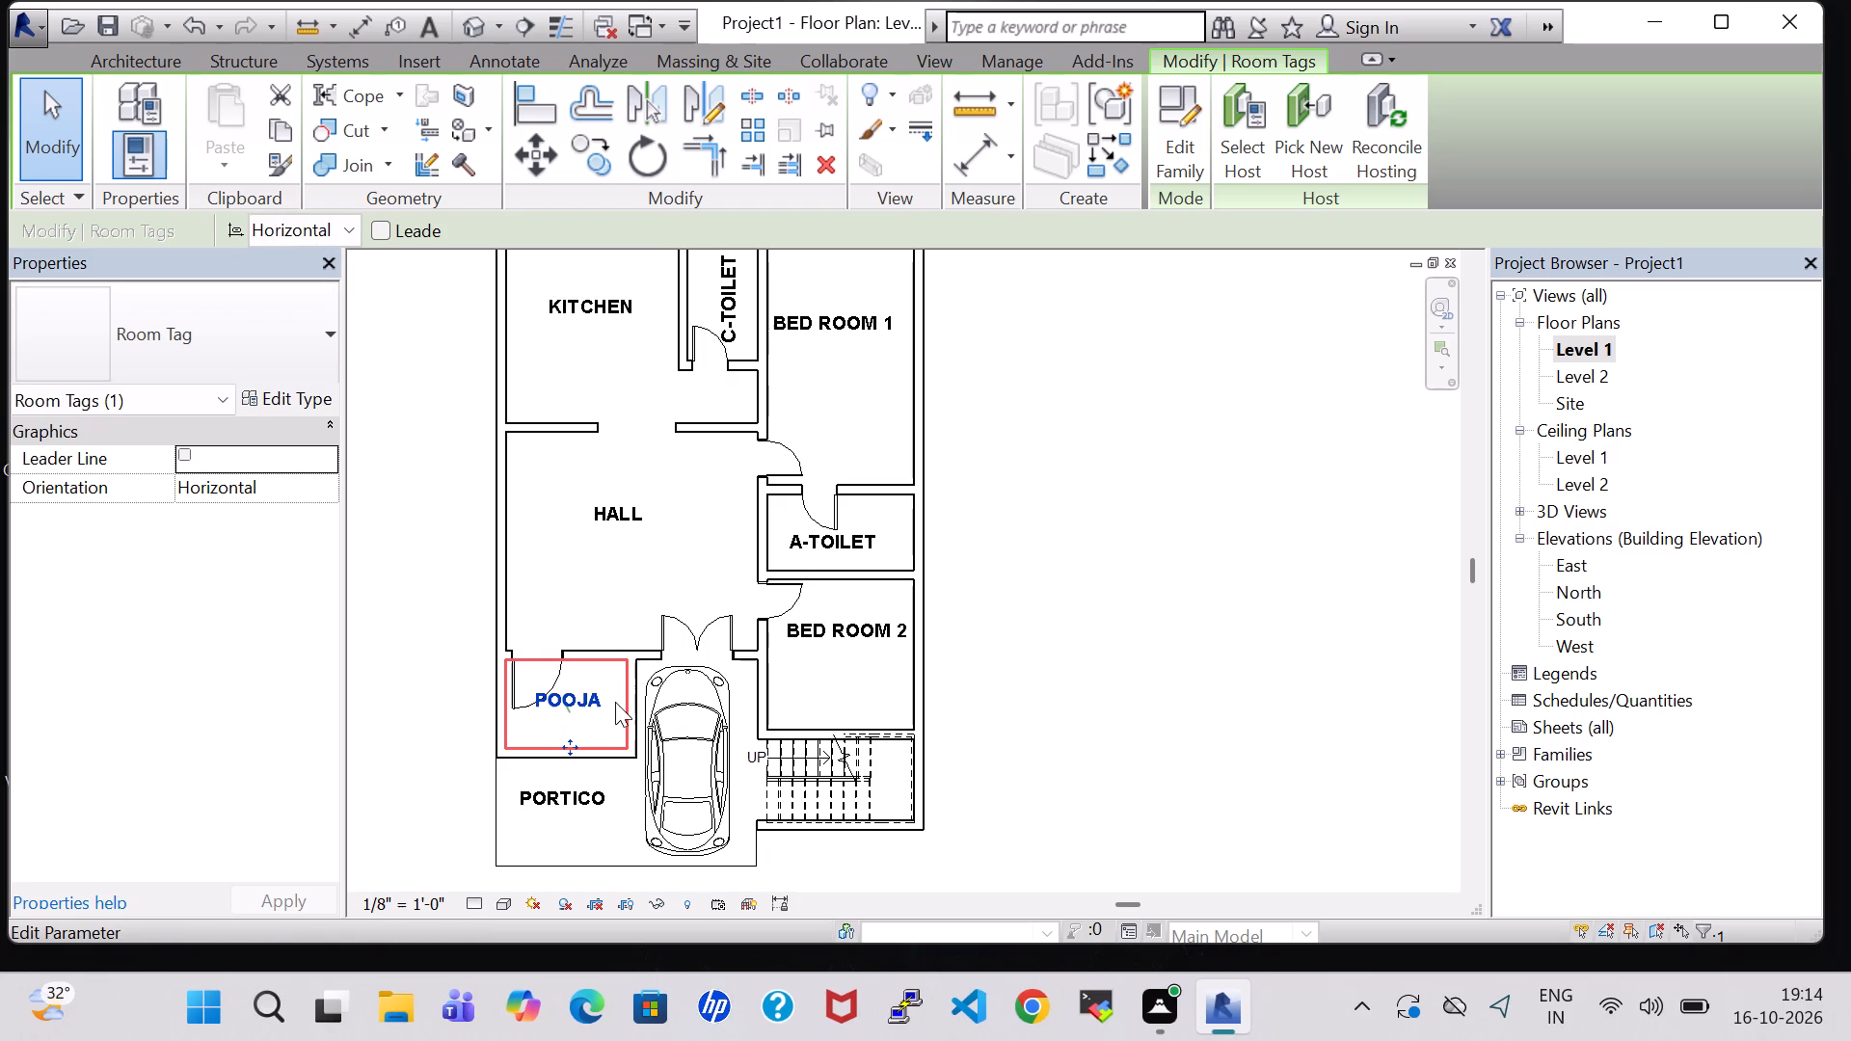
key(Down)
key(Down)
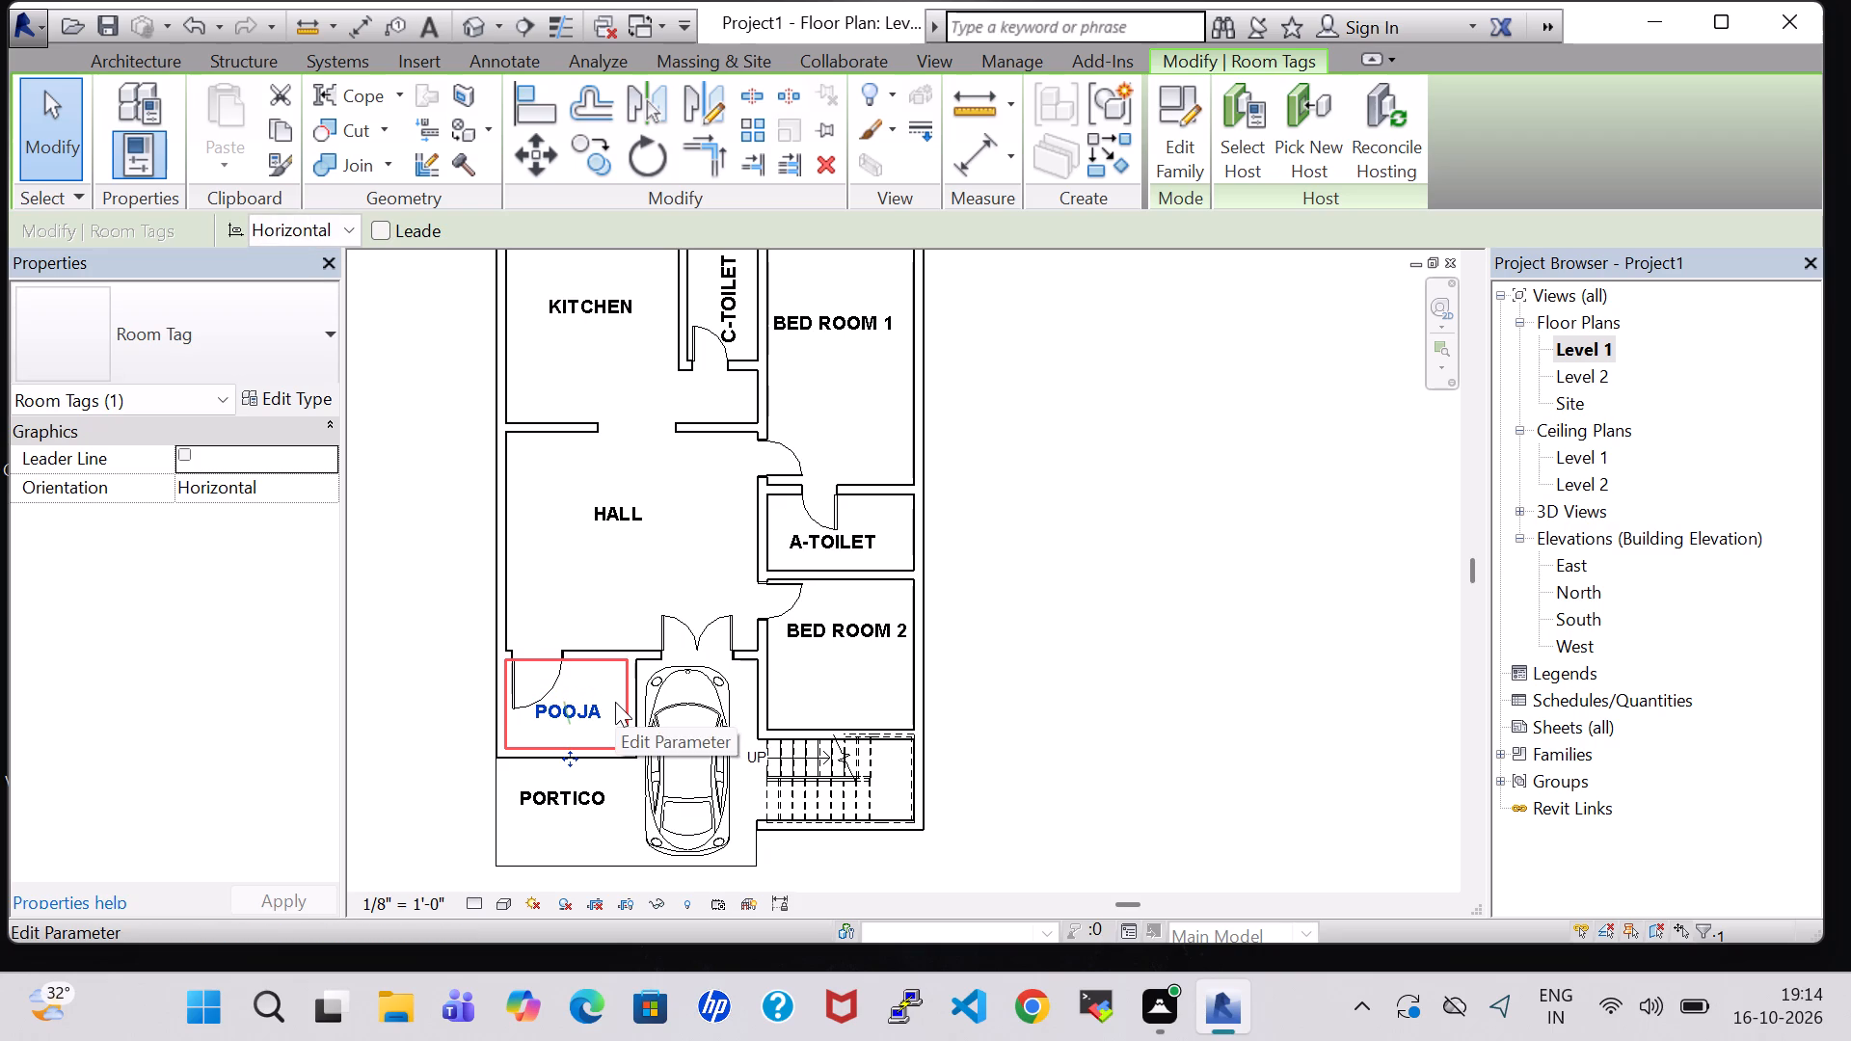
click(1078, 595)
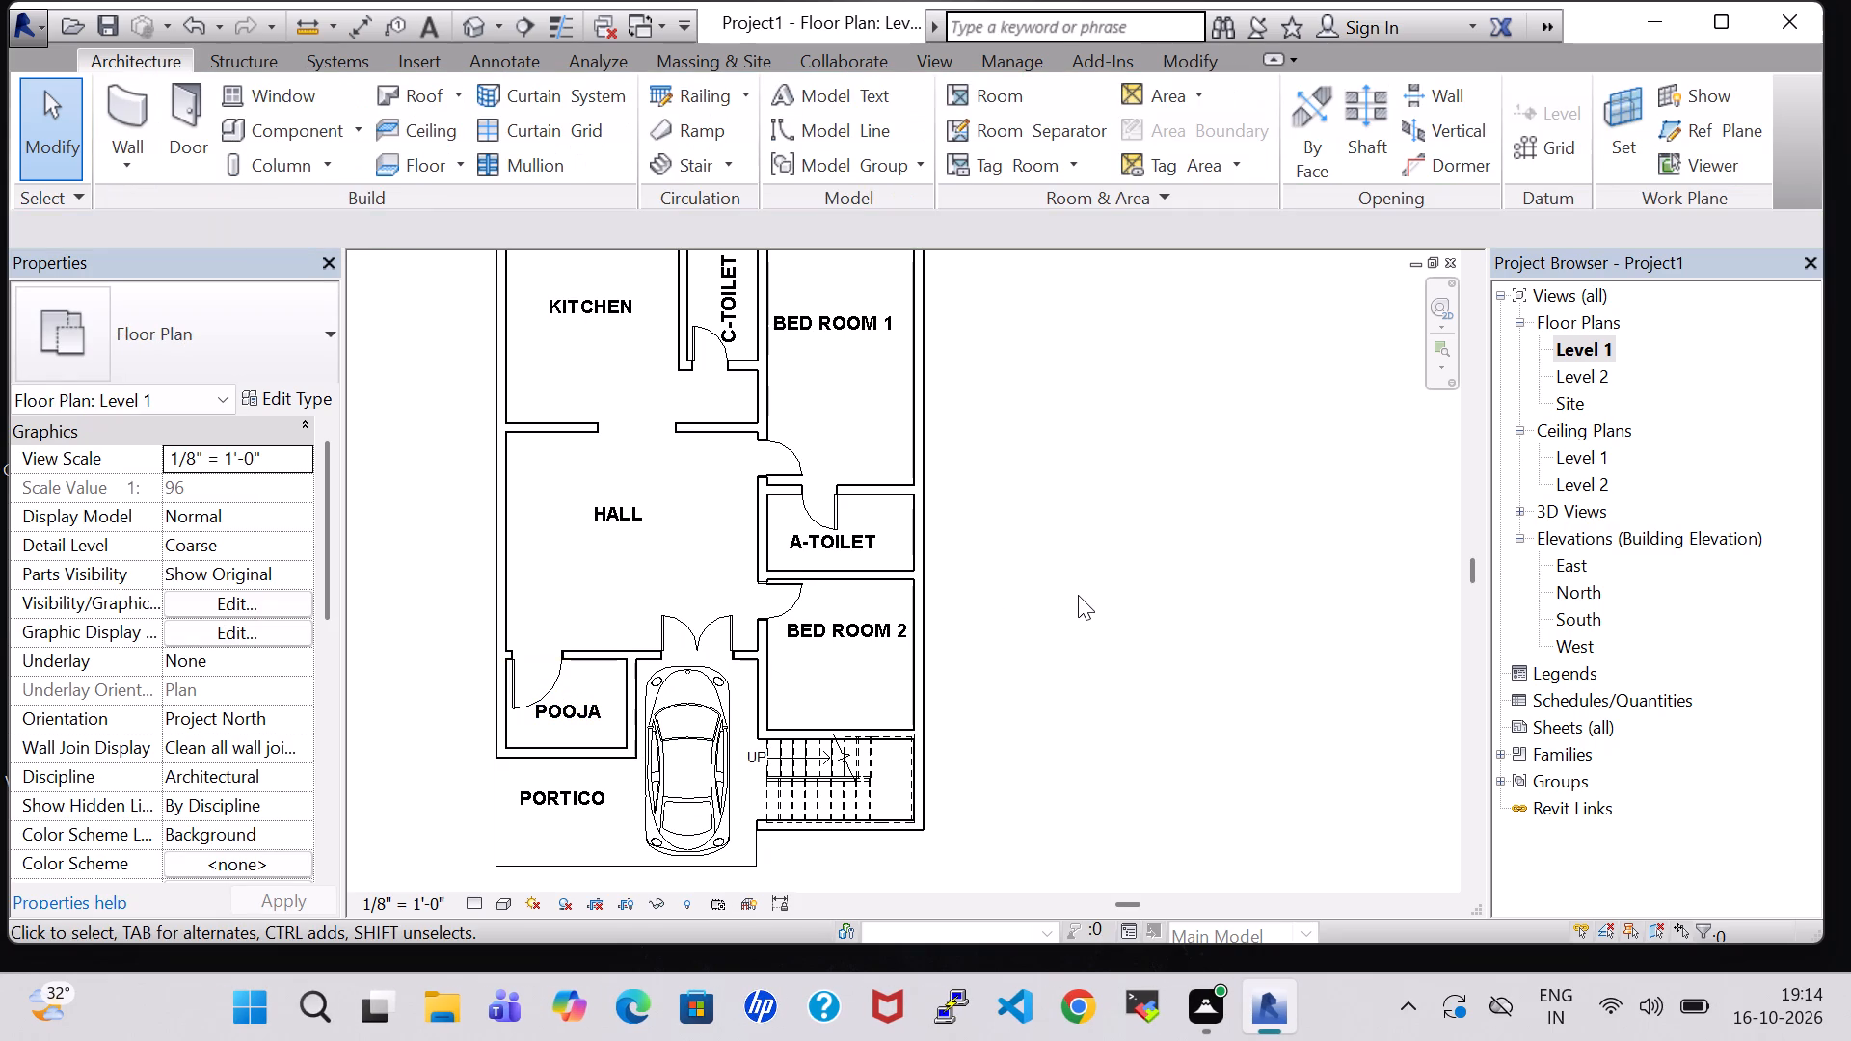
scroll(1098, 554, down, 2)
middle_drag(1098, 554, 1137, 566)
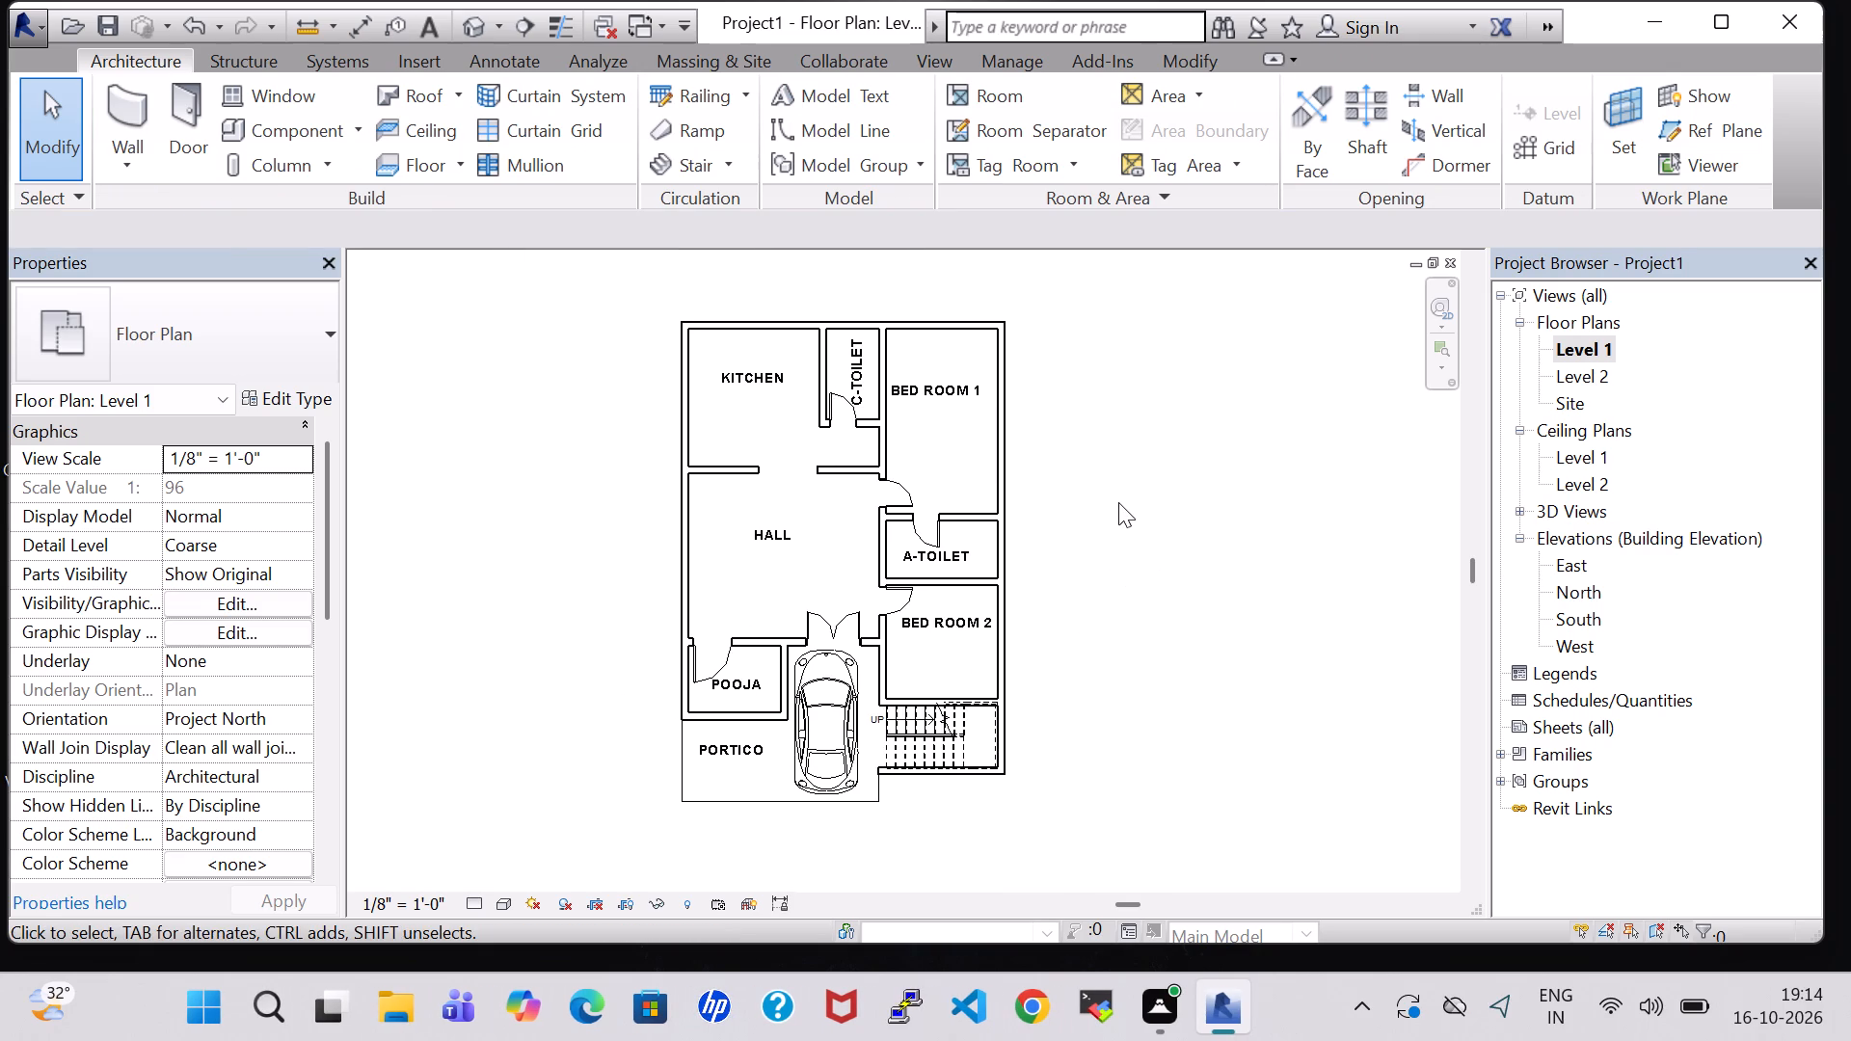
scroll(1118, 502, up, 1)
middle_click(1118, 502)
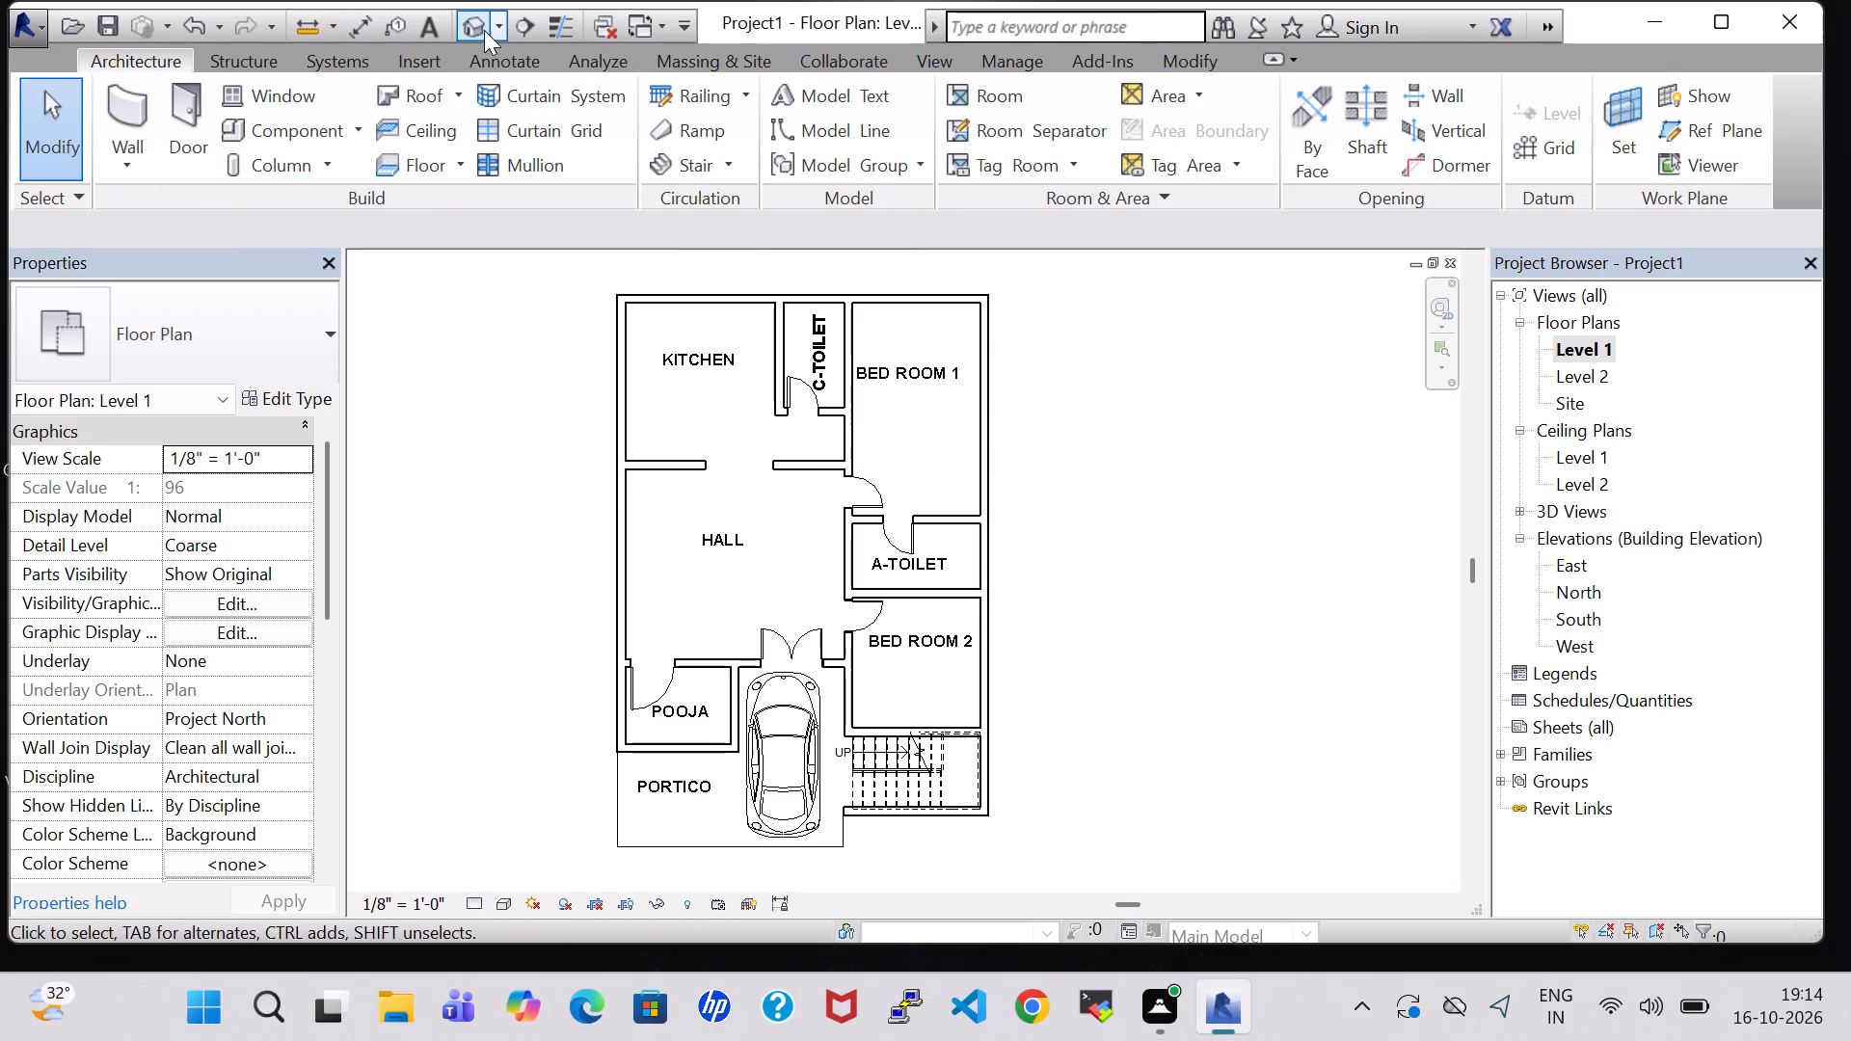
Check the house in the 3D view and nudge the parked car slightly toward the portico's front edge and left.
click(476, 28)
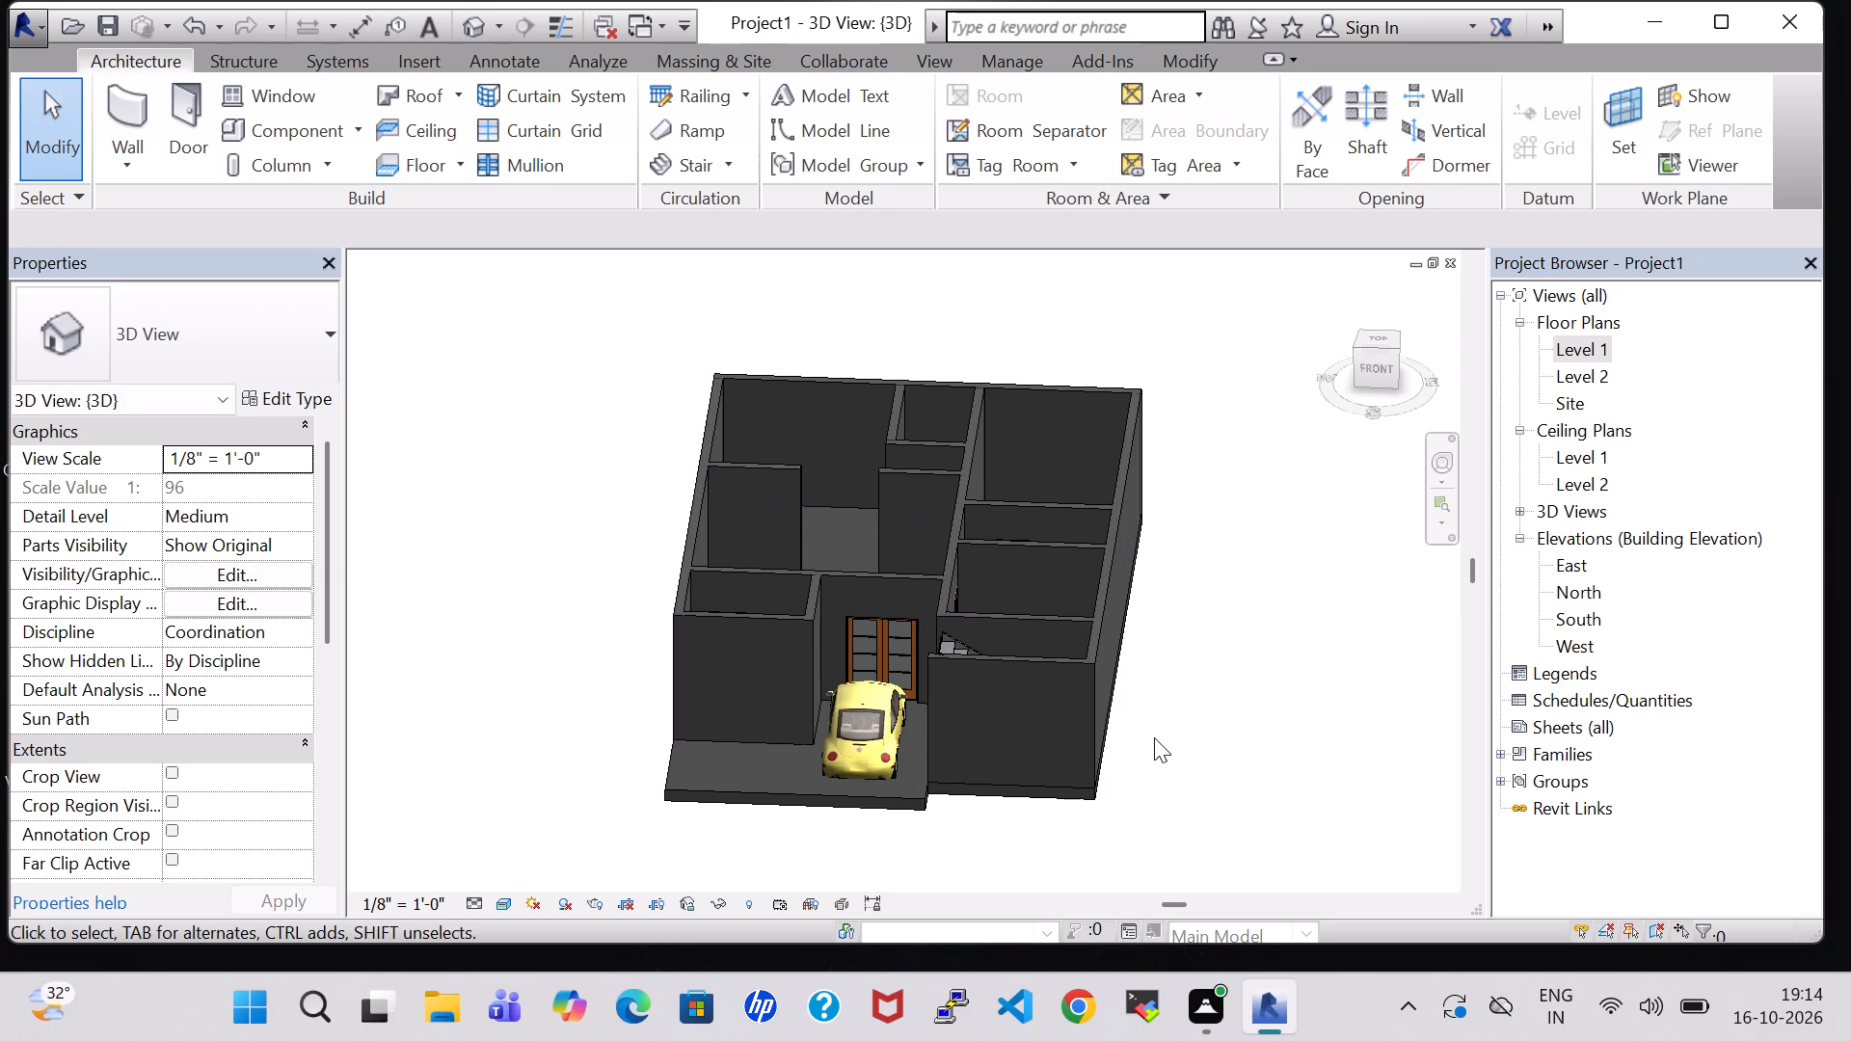
shift+middle_drag(1154, 737, 1171, 689)
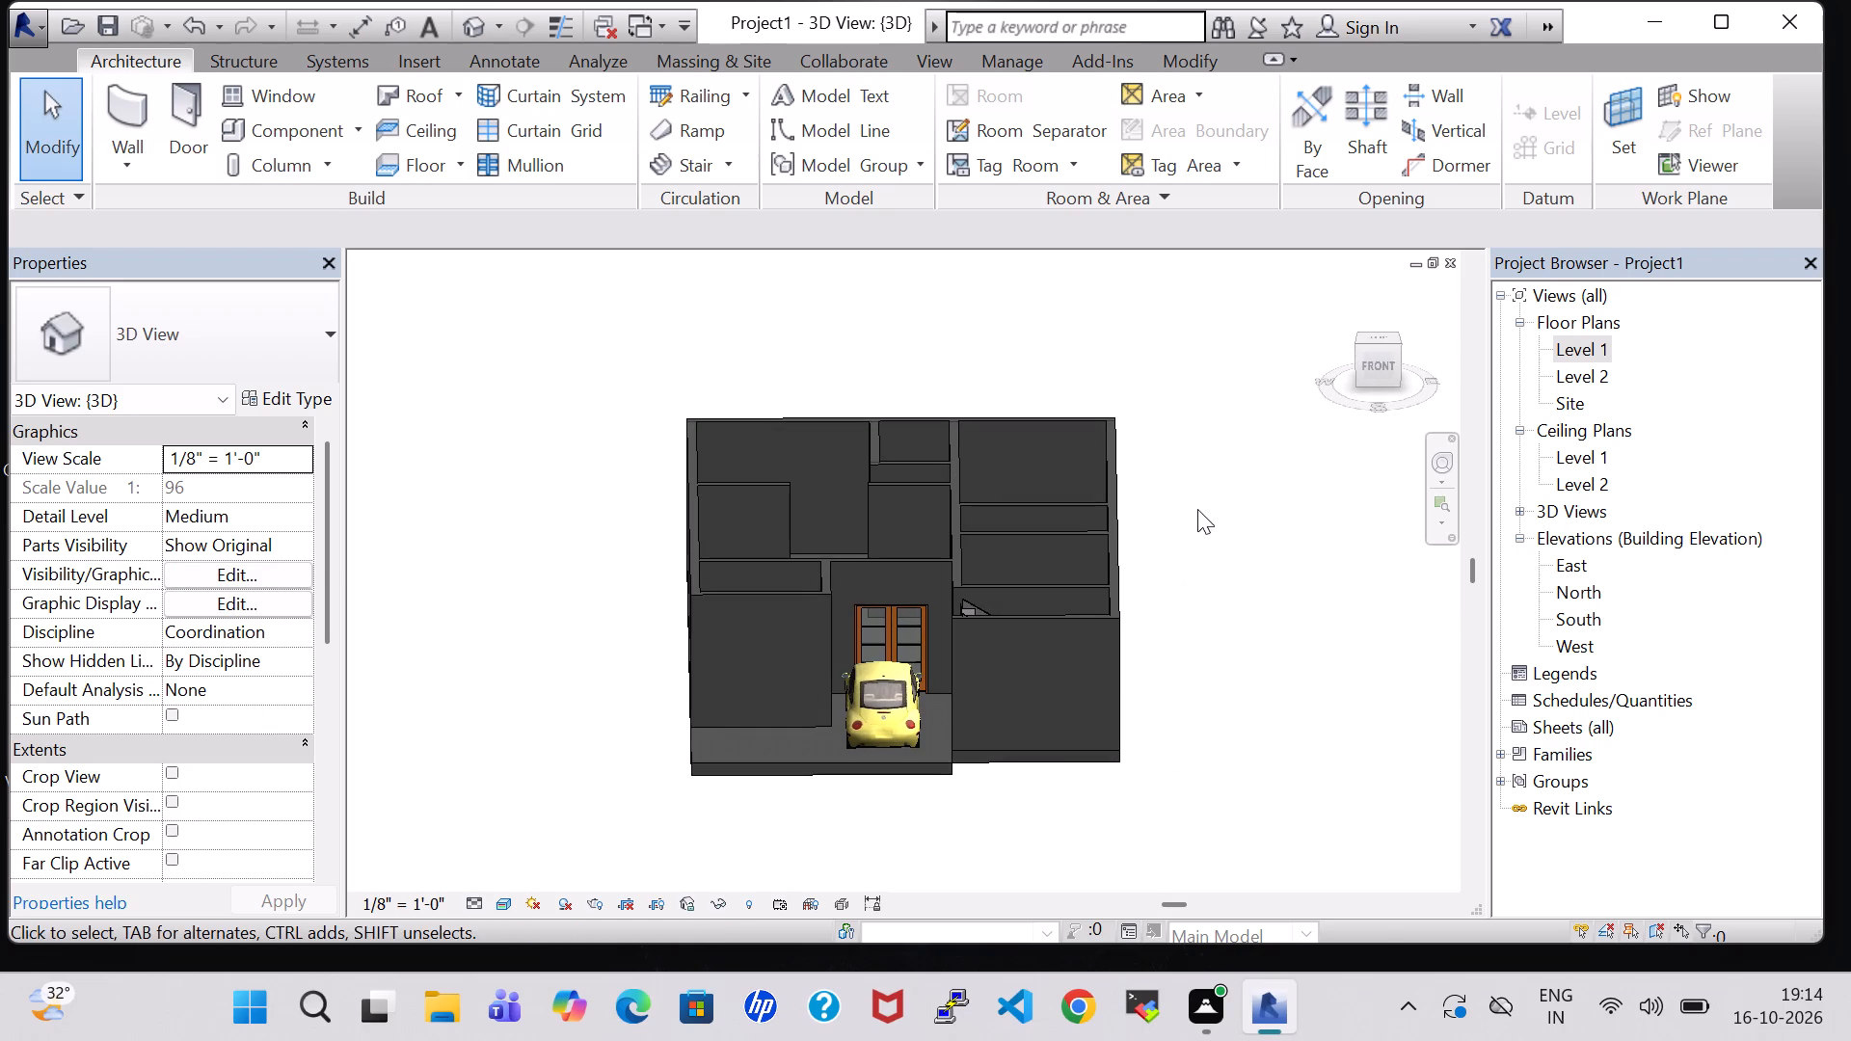
shift+middle_drag(1181, 502, 1183, 646)
shift+scroll(1176, 624, down, 1)
shift+middle_drag(1180, 545, 1112, 764)
click(820, 803)
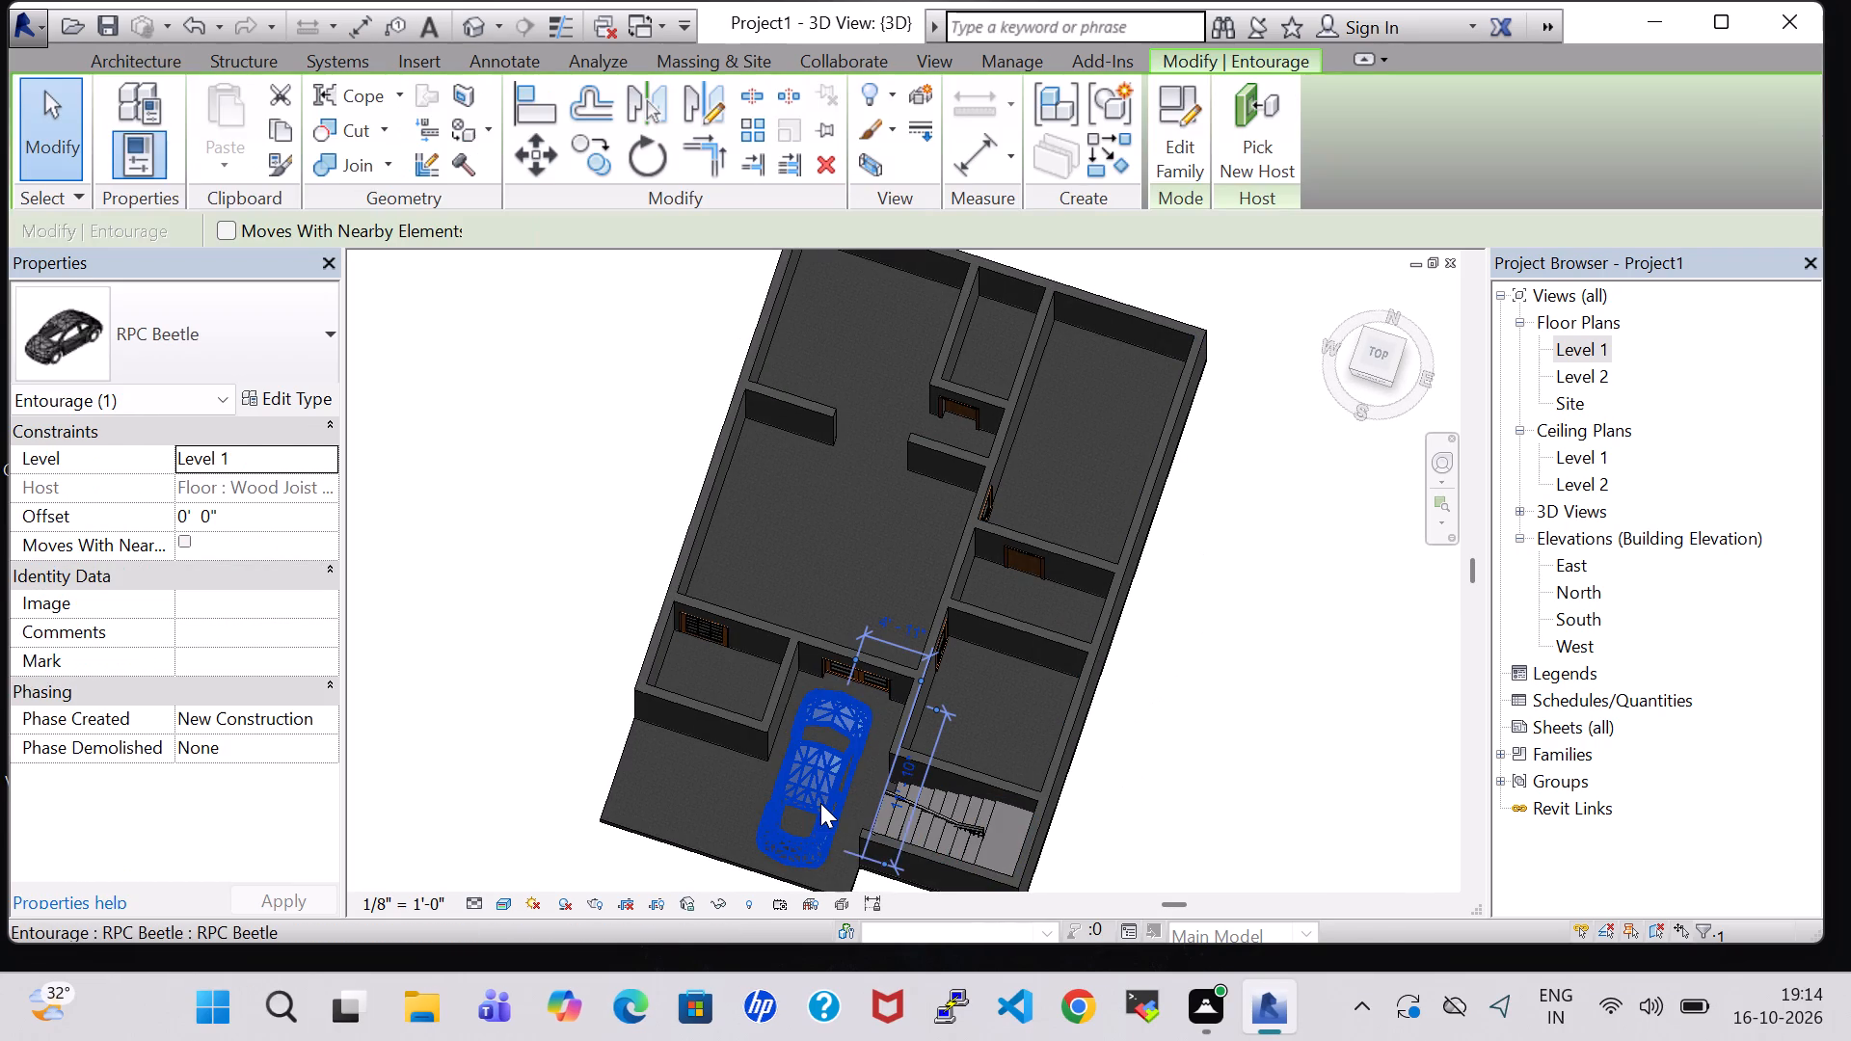
key(Down)
key(Left)
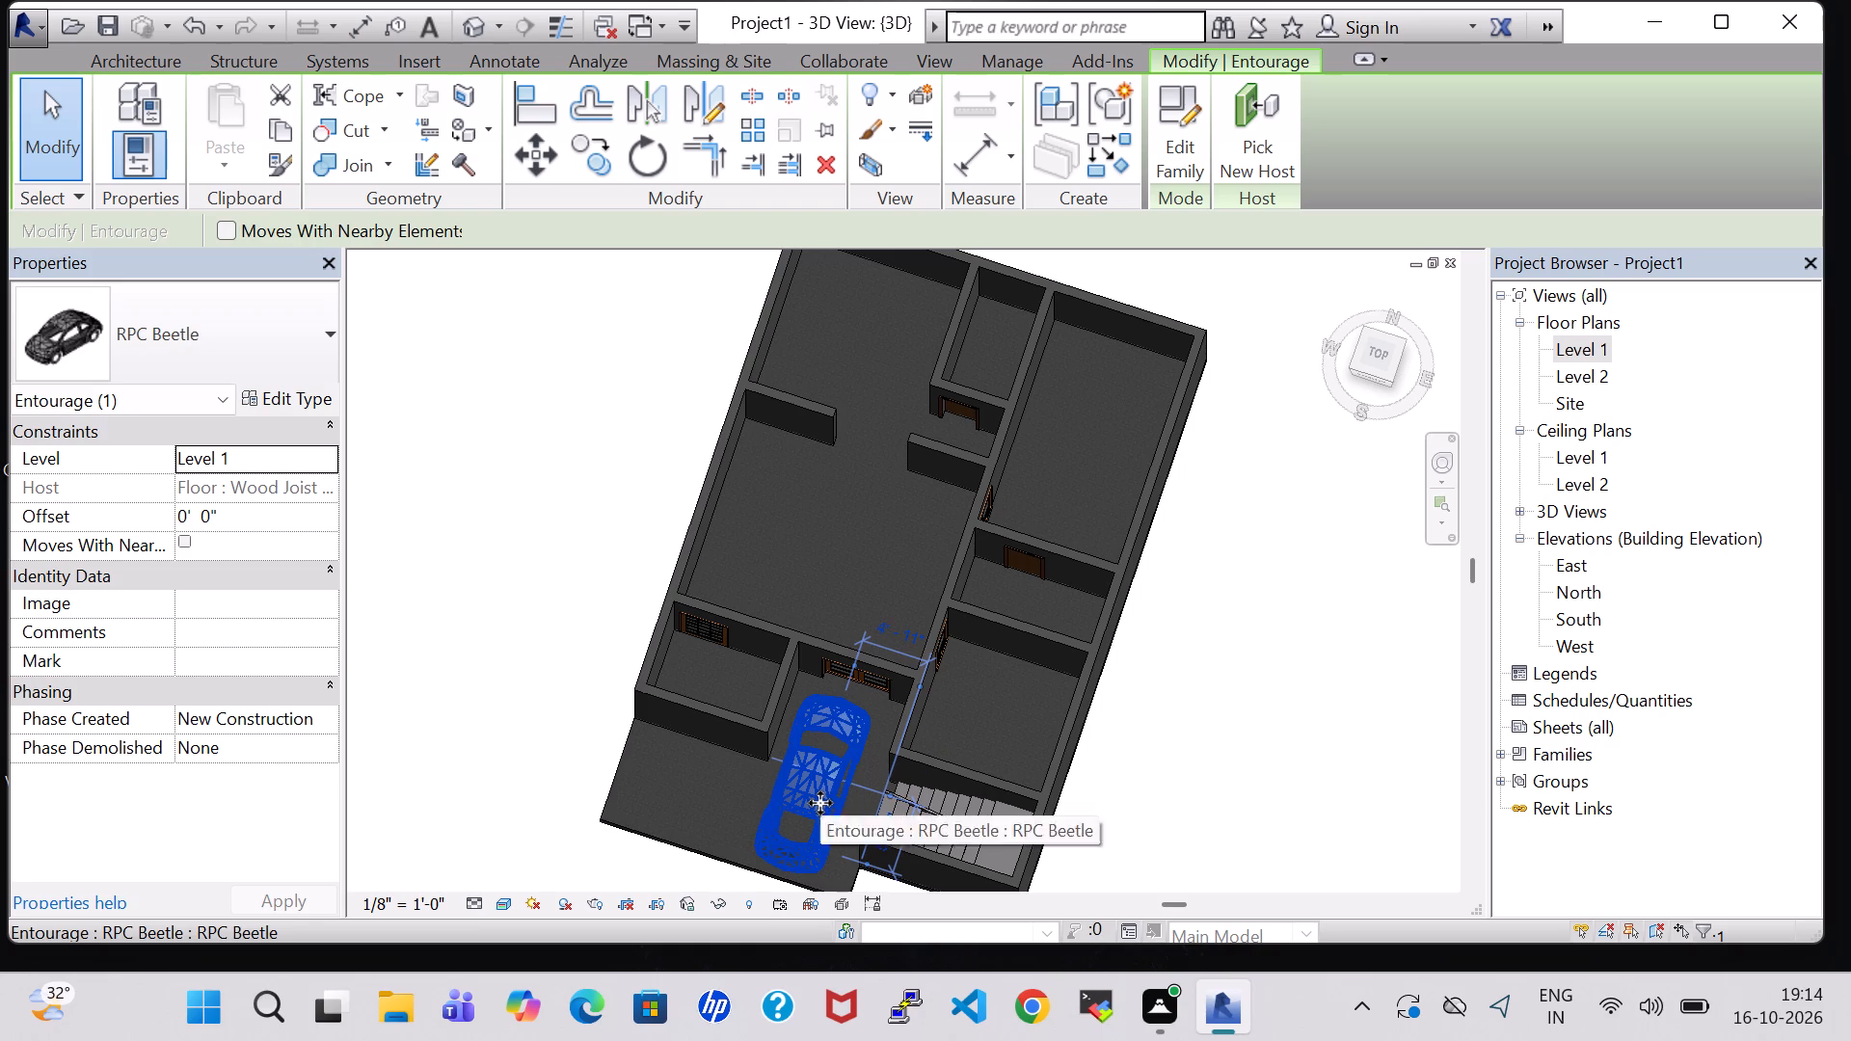
click(1332, 687)
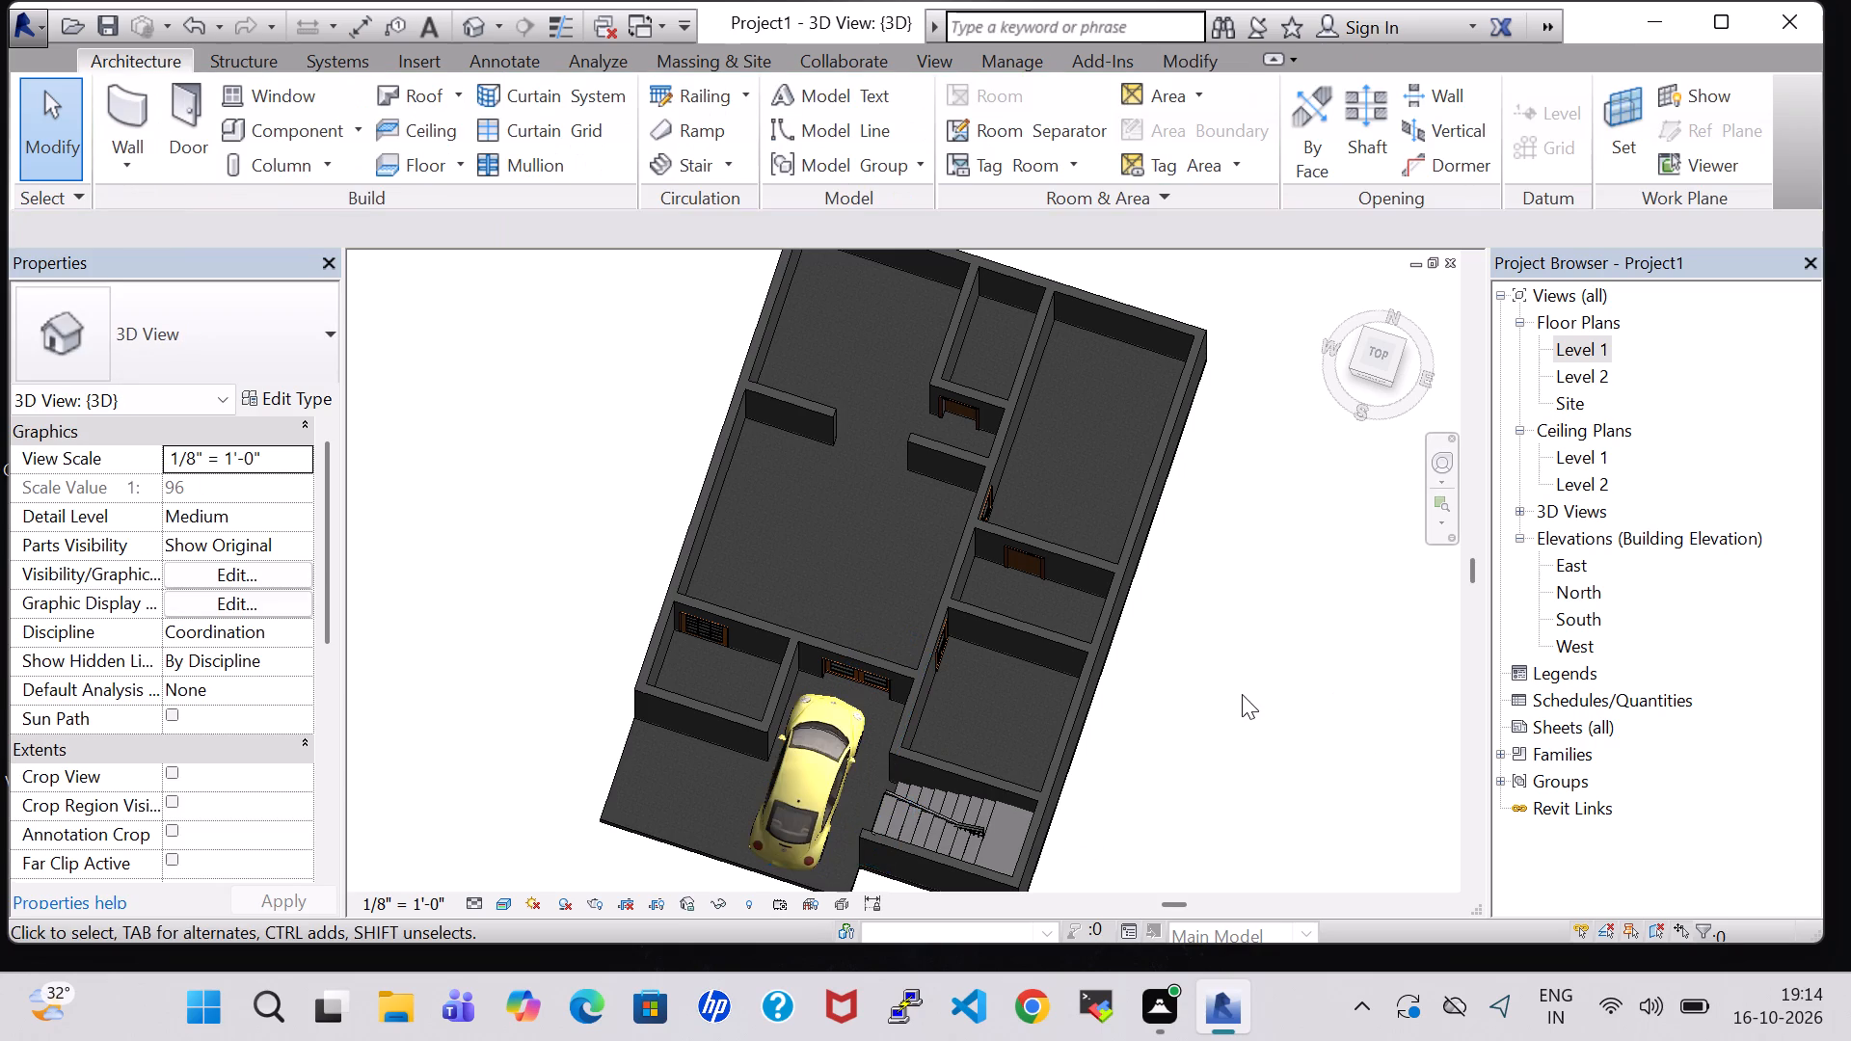
shift+middle_drag(1242, 694, 1288, 531)
shift+middle_drag(1267, 663, 1263, 526)
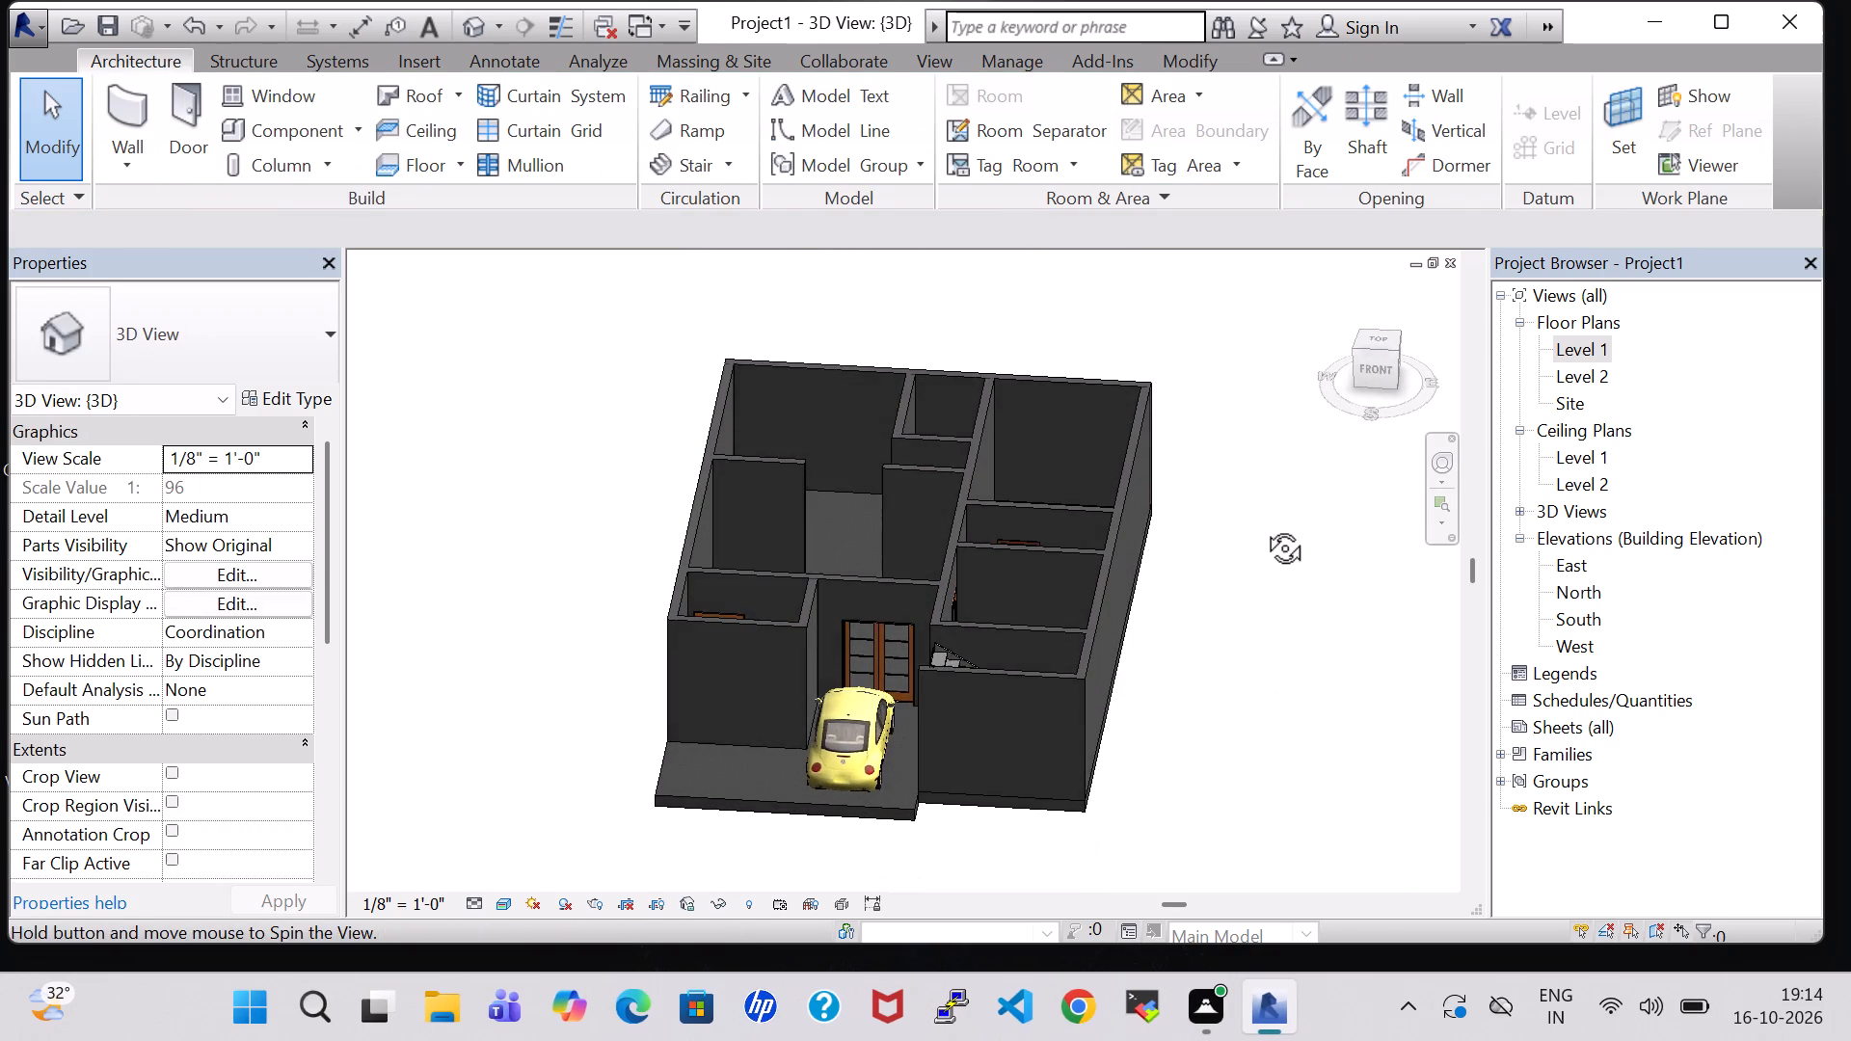
shift+middle_drag(1263, 526, 1263, 477)
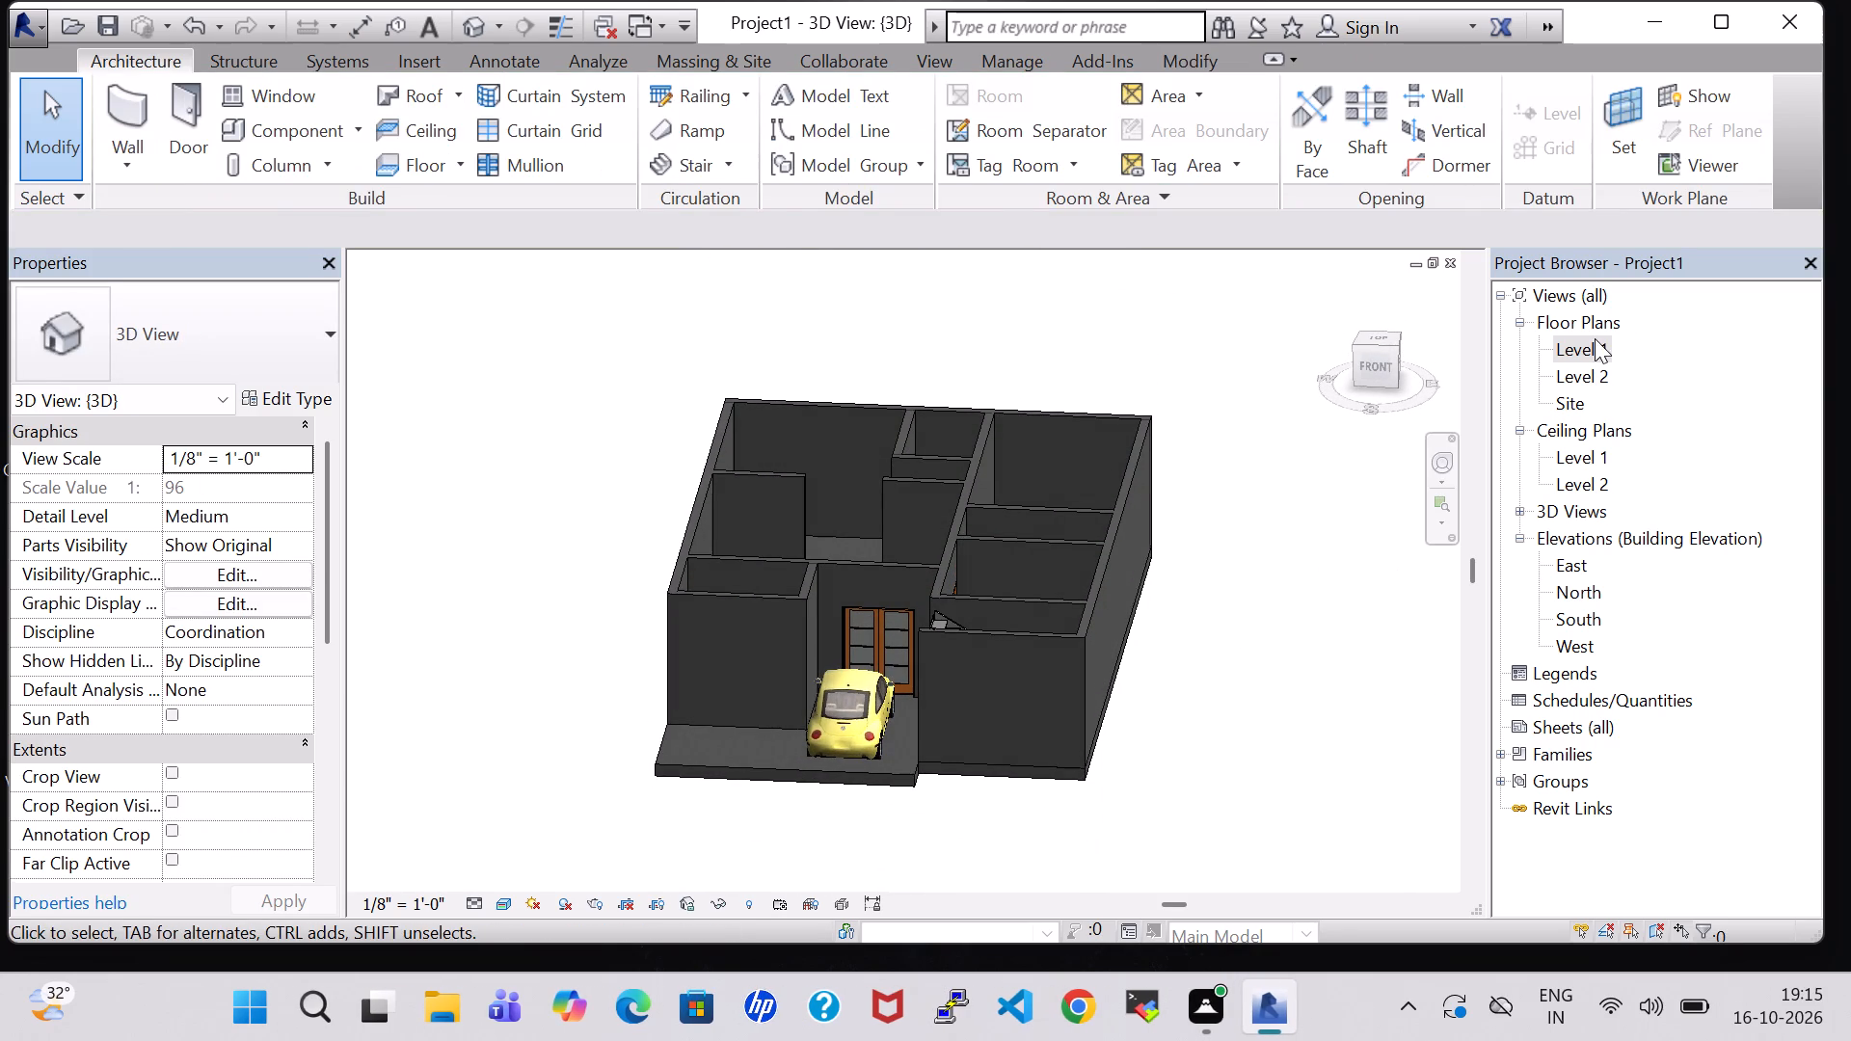
Start a footprint roof from the Level 1 plan and assign it to Level 2.
double_click(1595, 338)
scroll(1074, 493, down, 1)
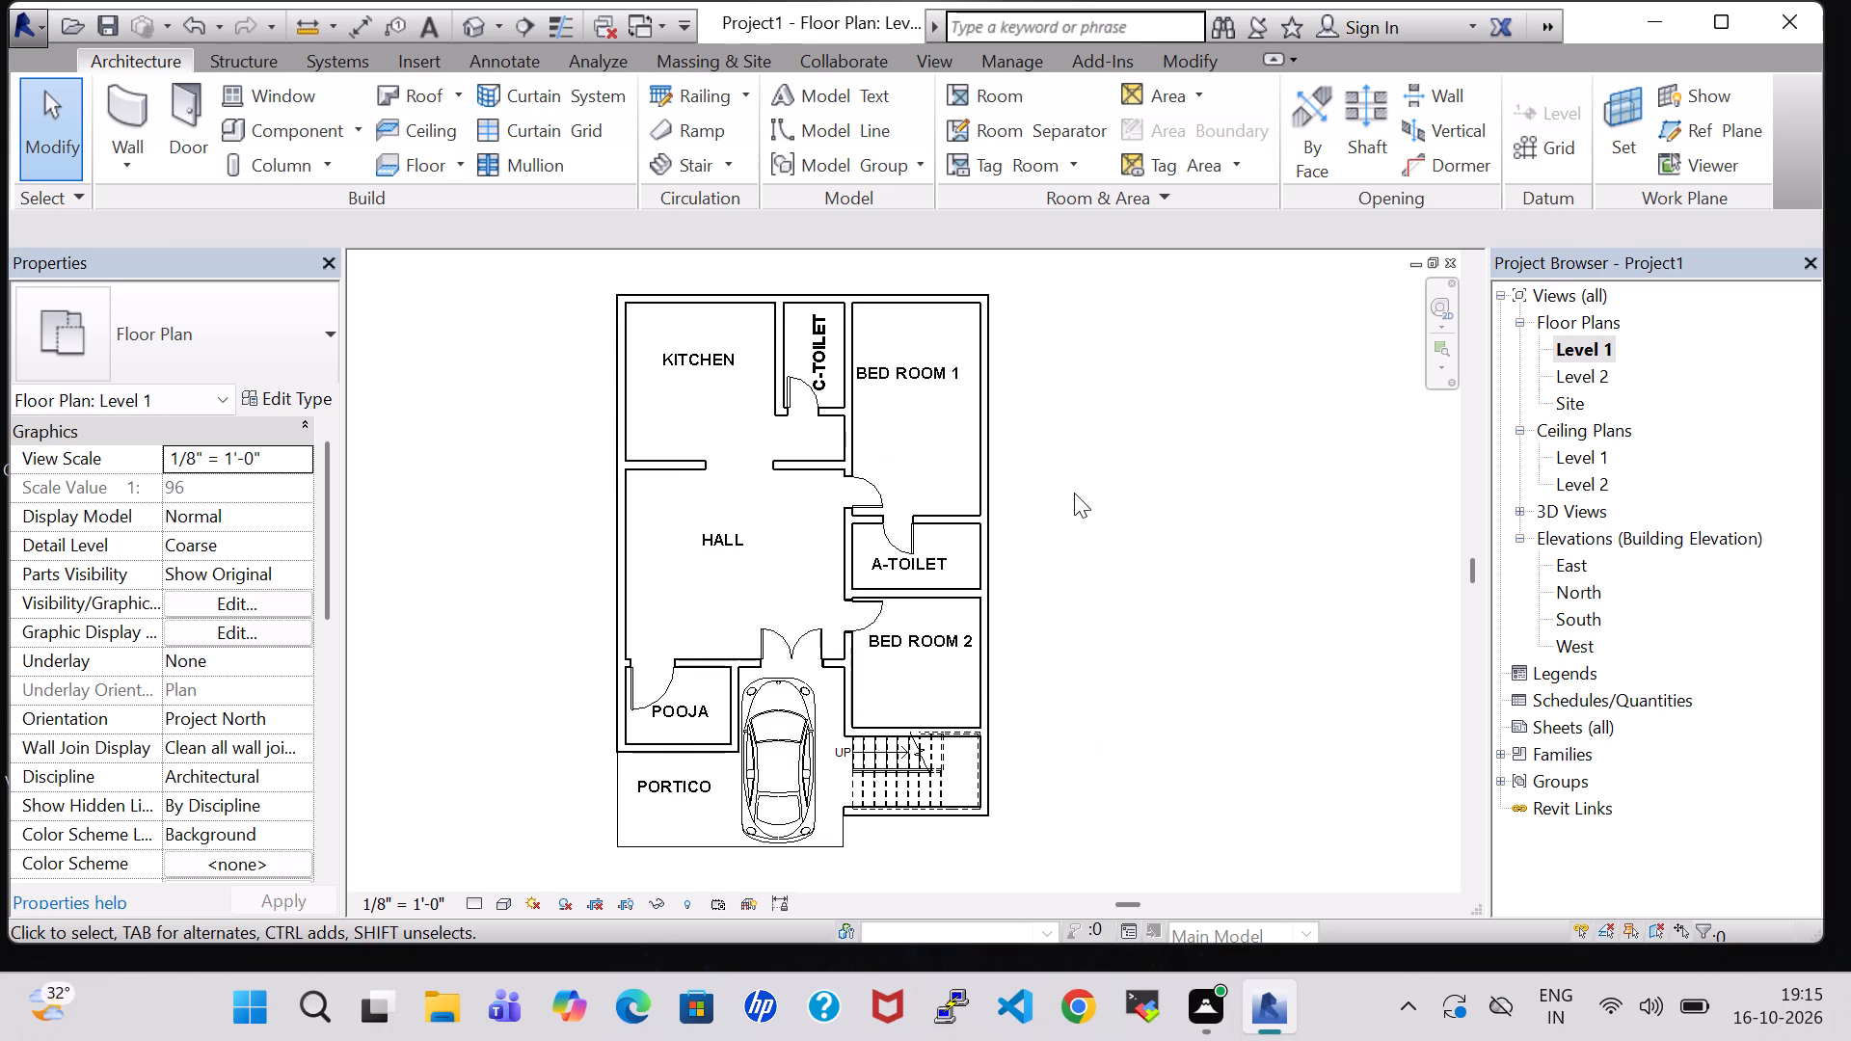
click(408, 93)
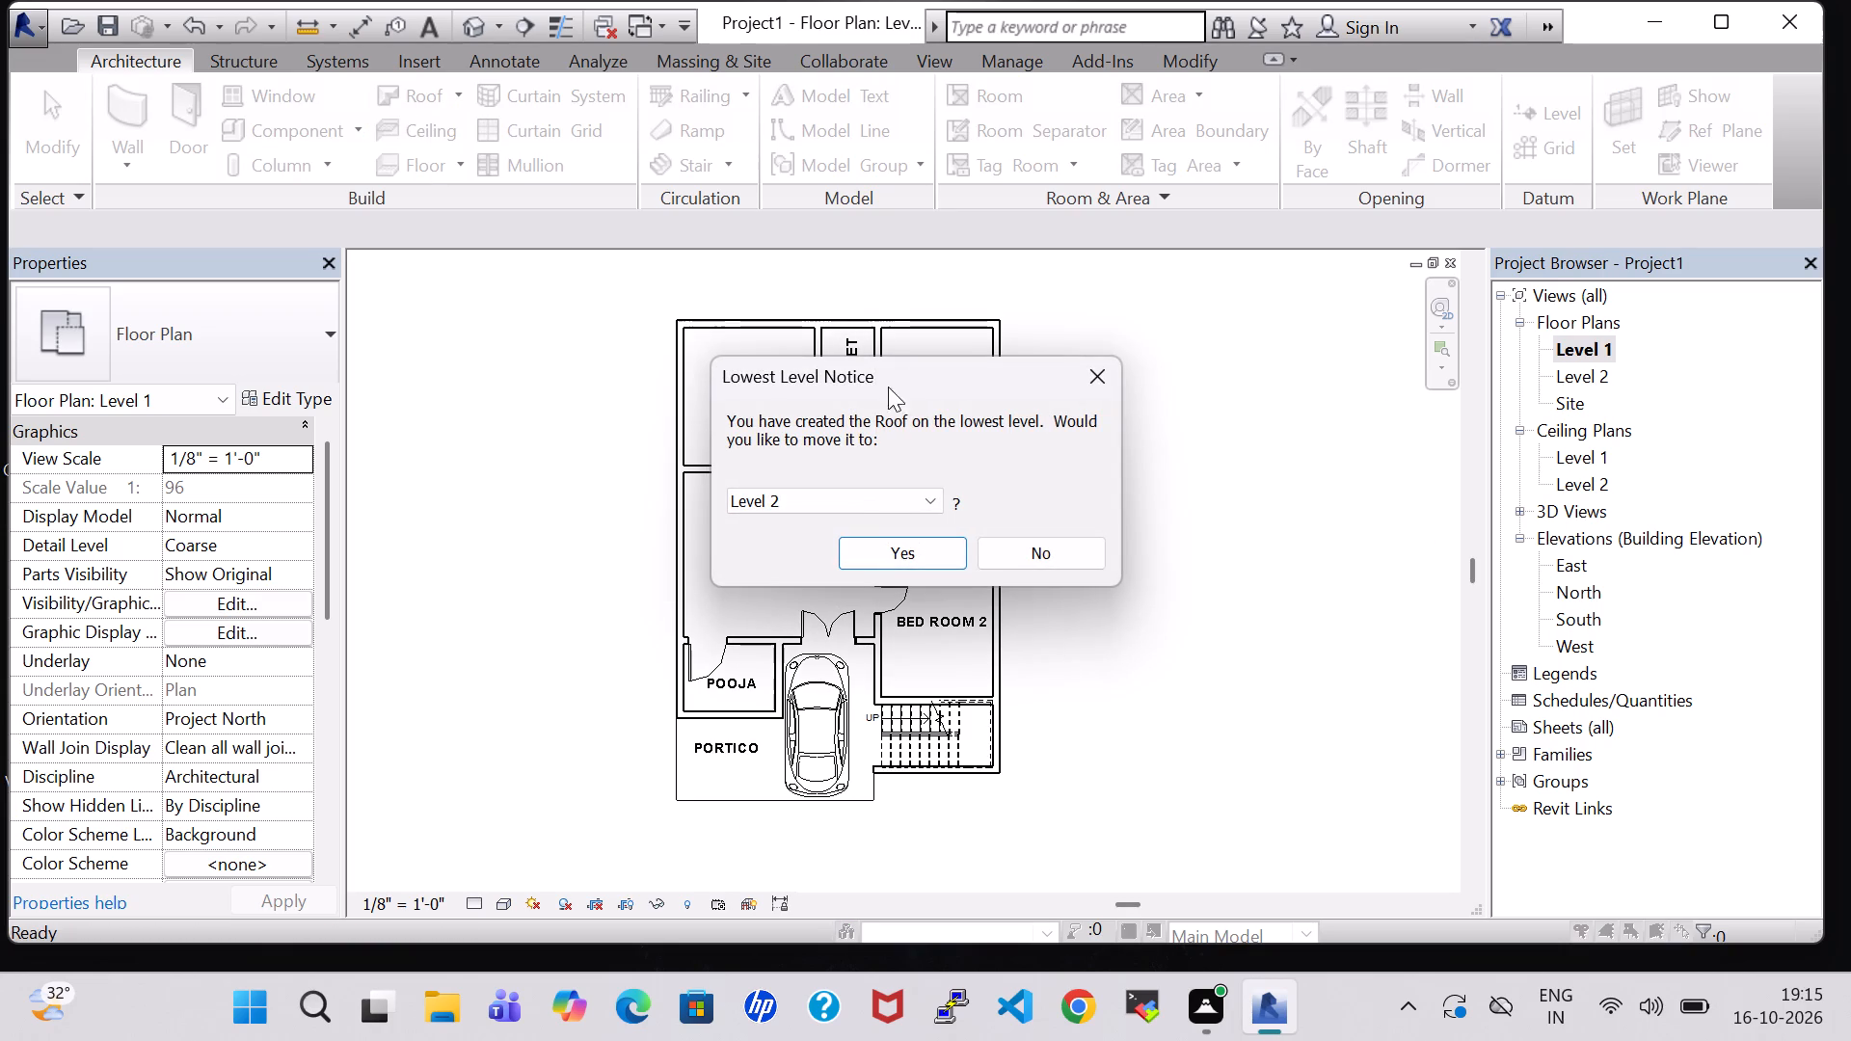
click(950, 555)
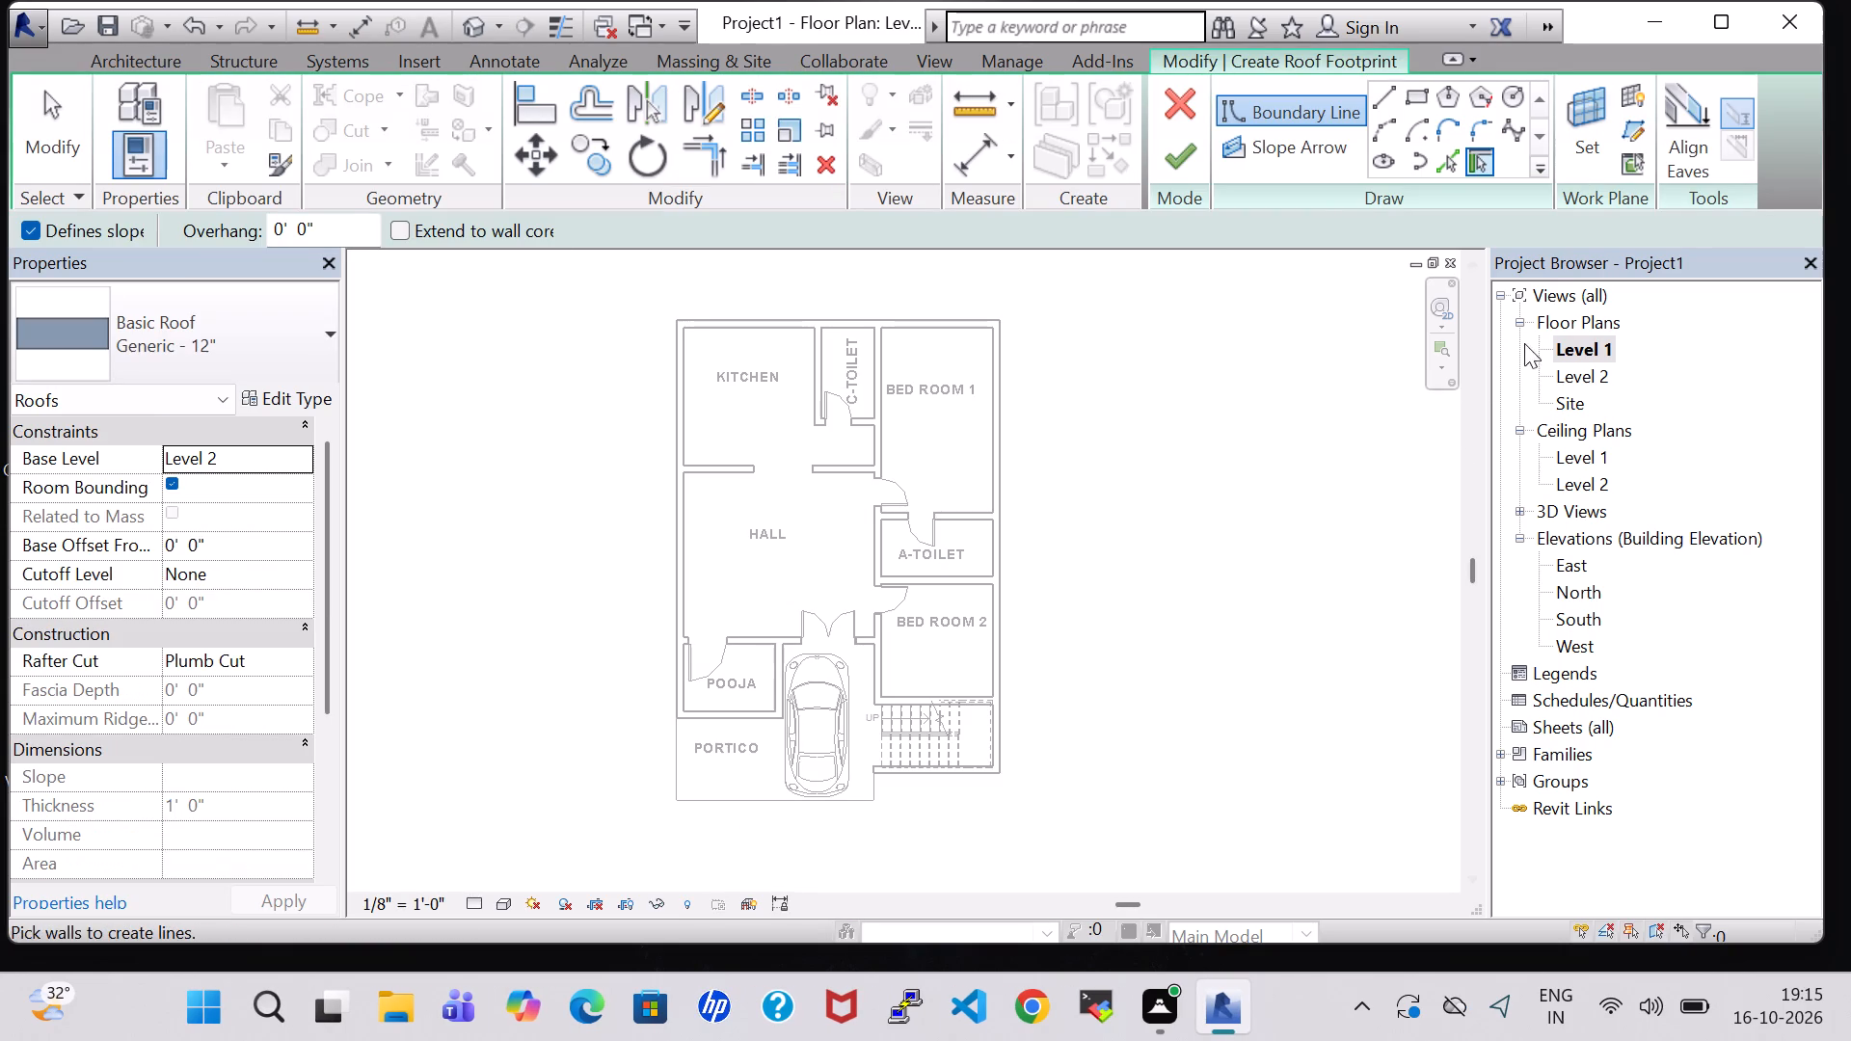
Sketch roof boundary lines along the back wall, the left side and about 18'-7" across the portico front, then up to BED ROOM 2's lower corner.
click(1383, 104)
scroll(723, 510, up, 2)
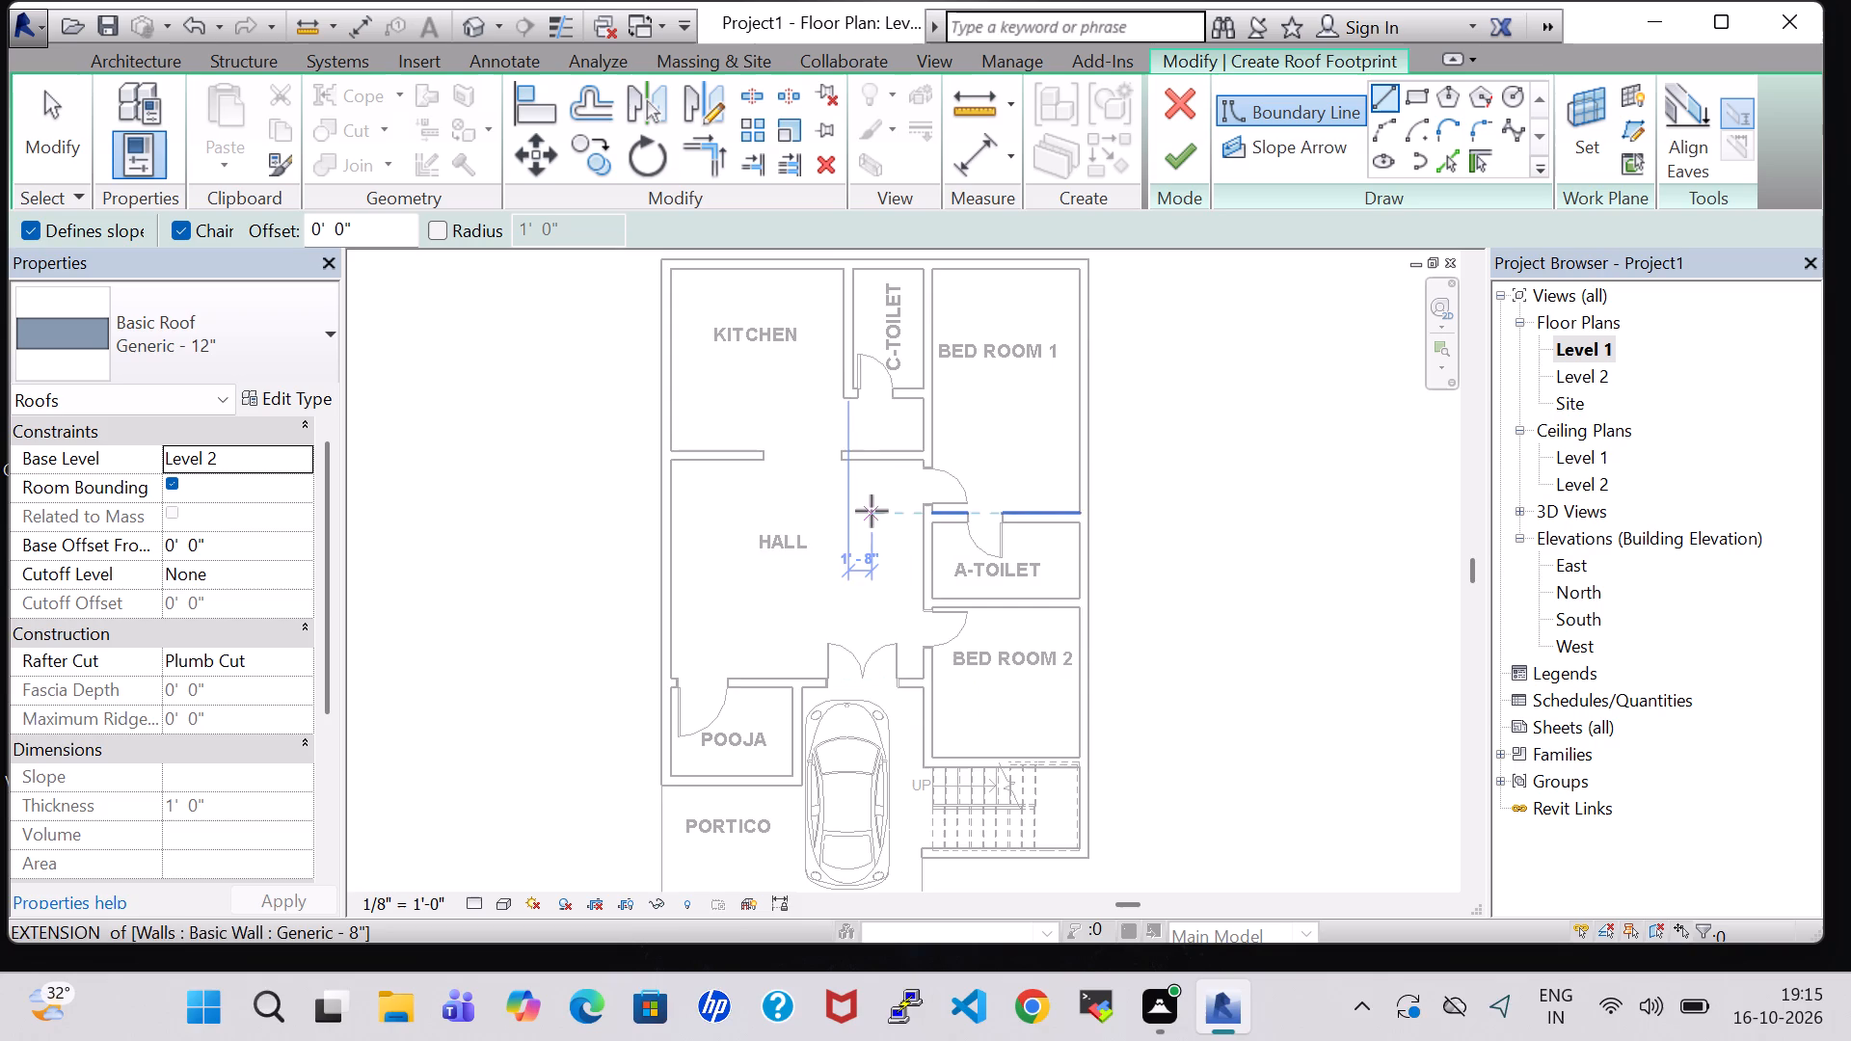
middle_drag(872, 511, 933, 628)
scroll(1147, 383, up, 3)
click(1151, 376)
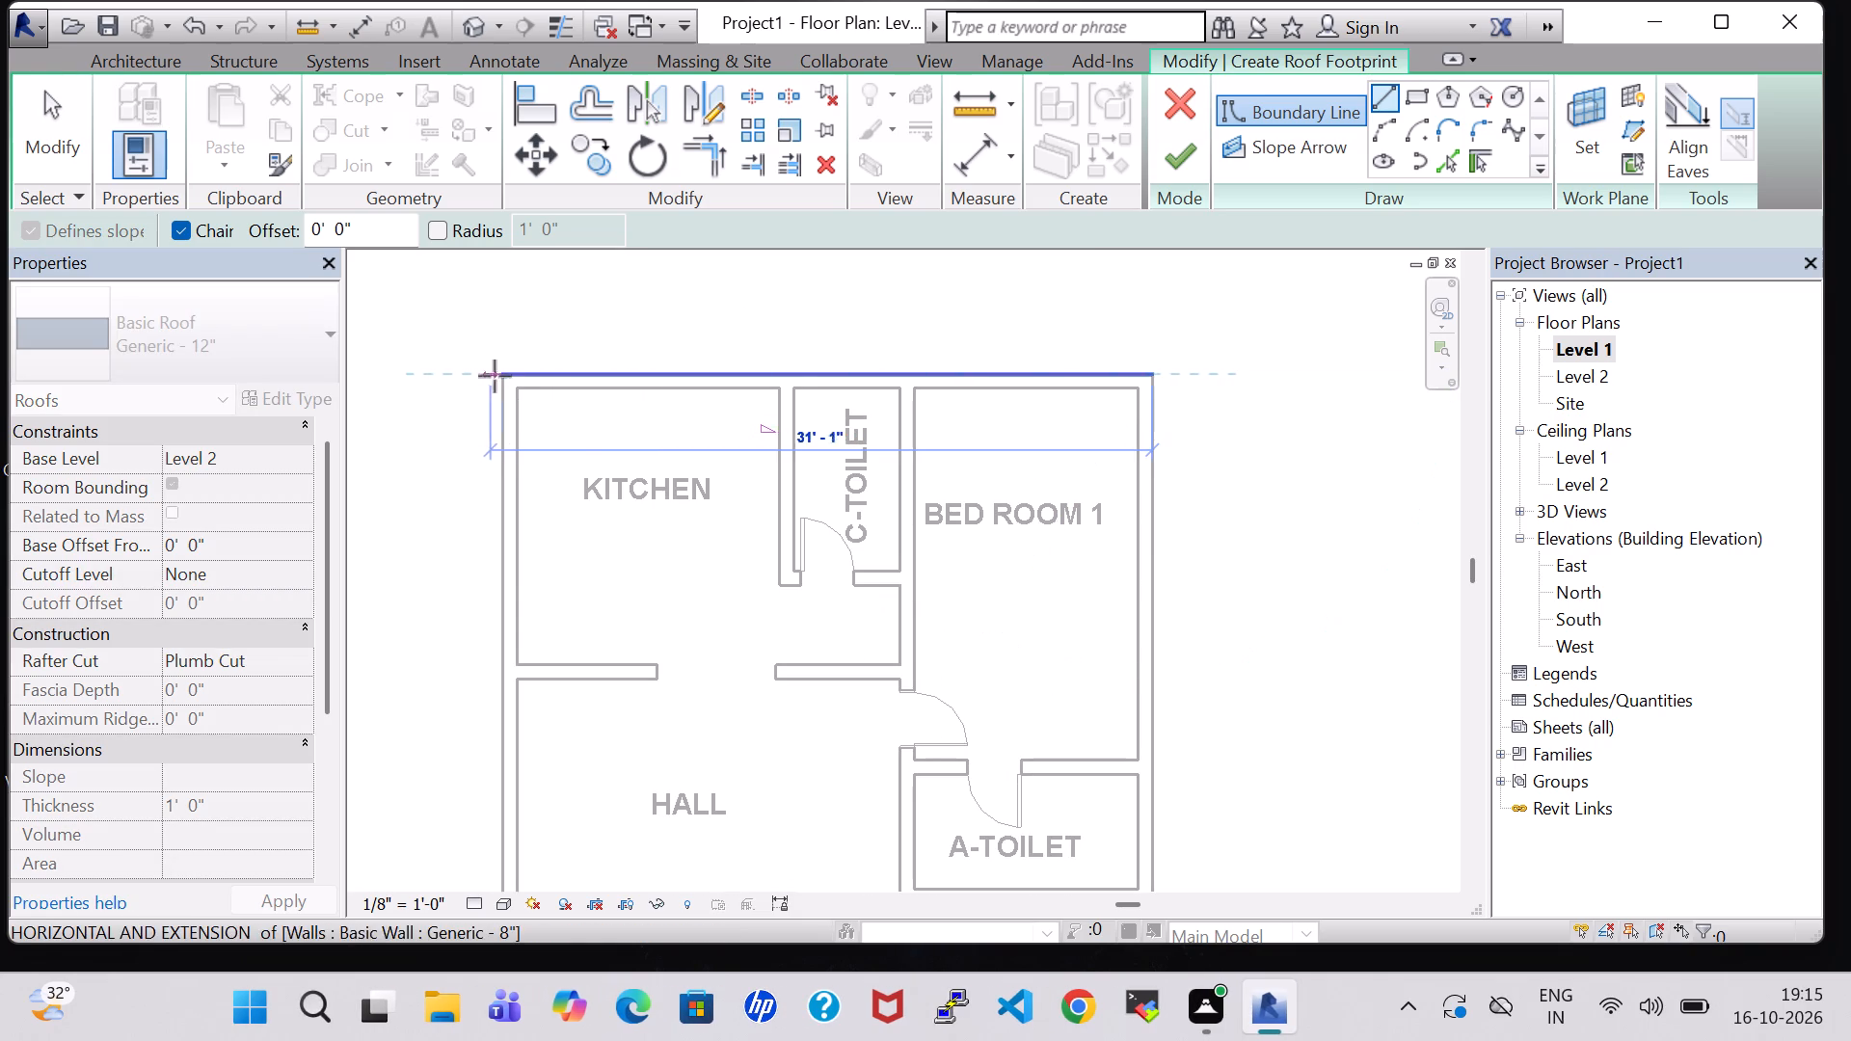
click(505, 376)
middle_drag(505, 640, 515, 309)
scroll(502, 667, down, 1)
middle_drag(502, 667, 494, 560)
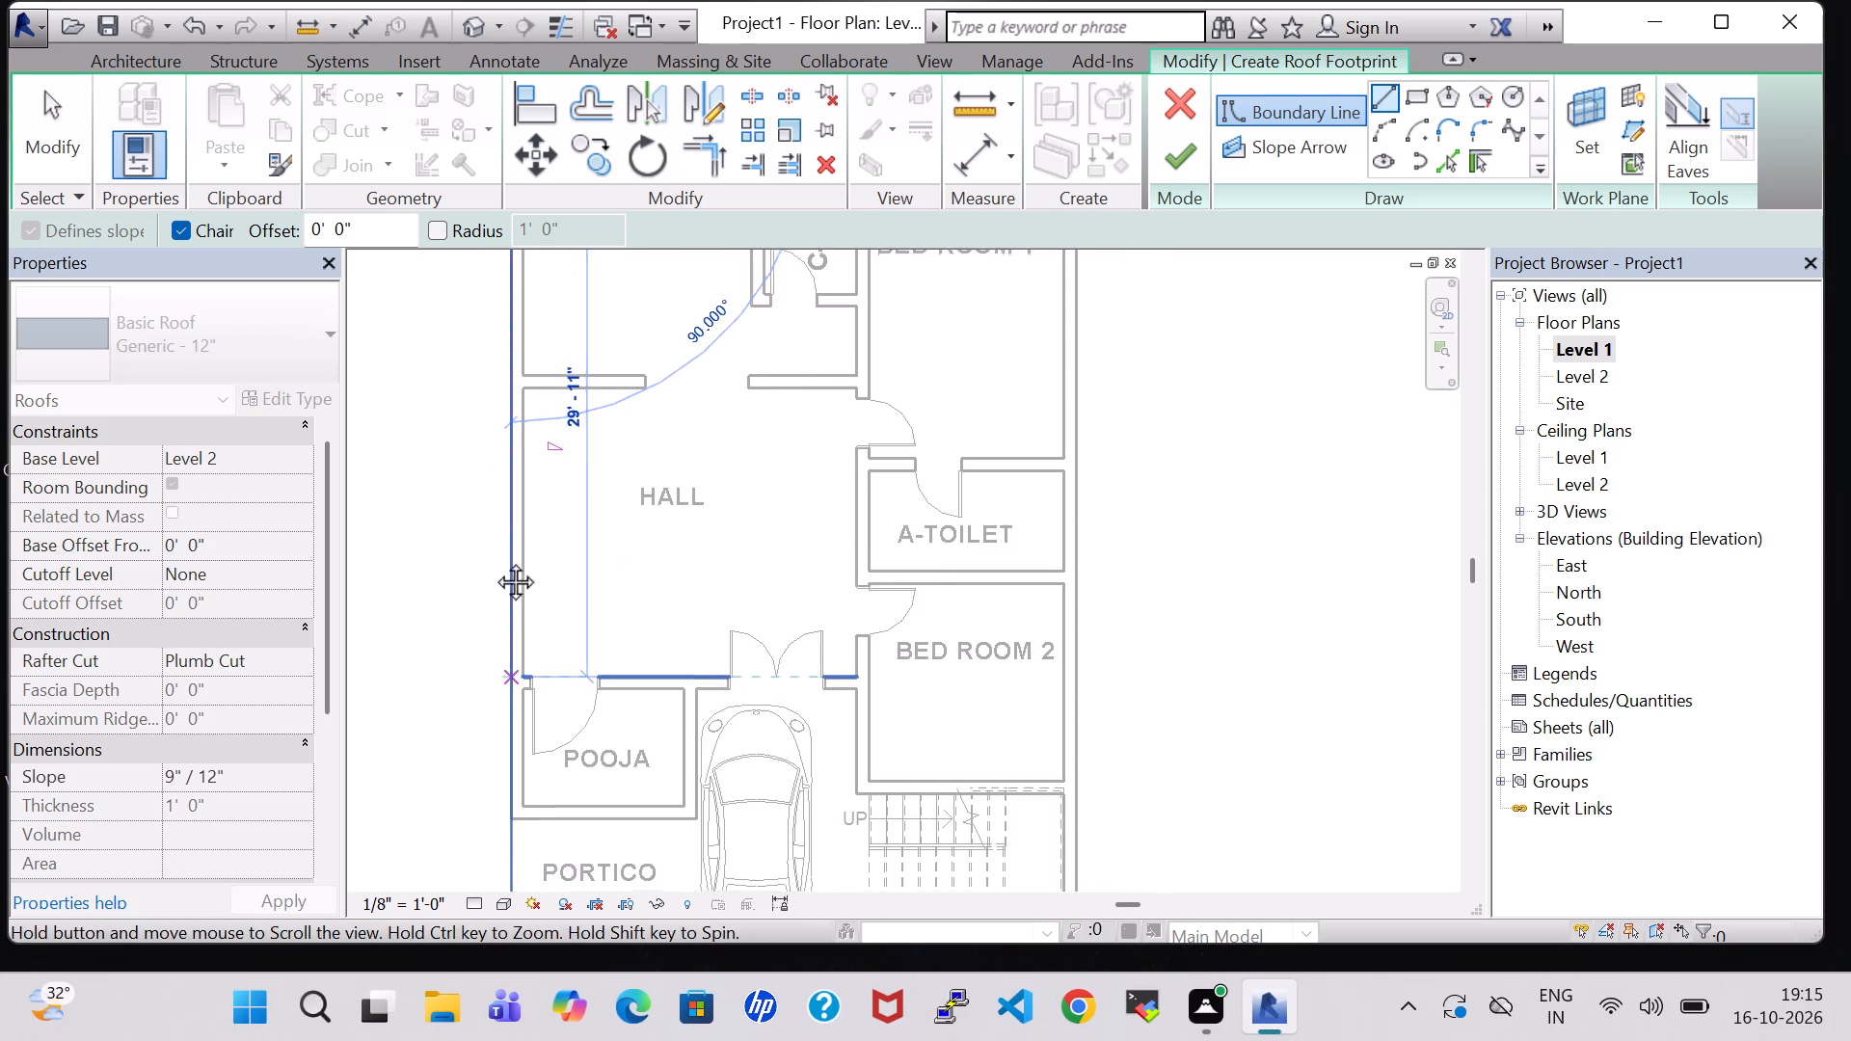
middle_drag(494, 560, 498, 324)
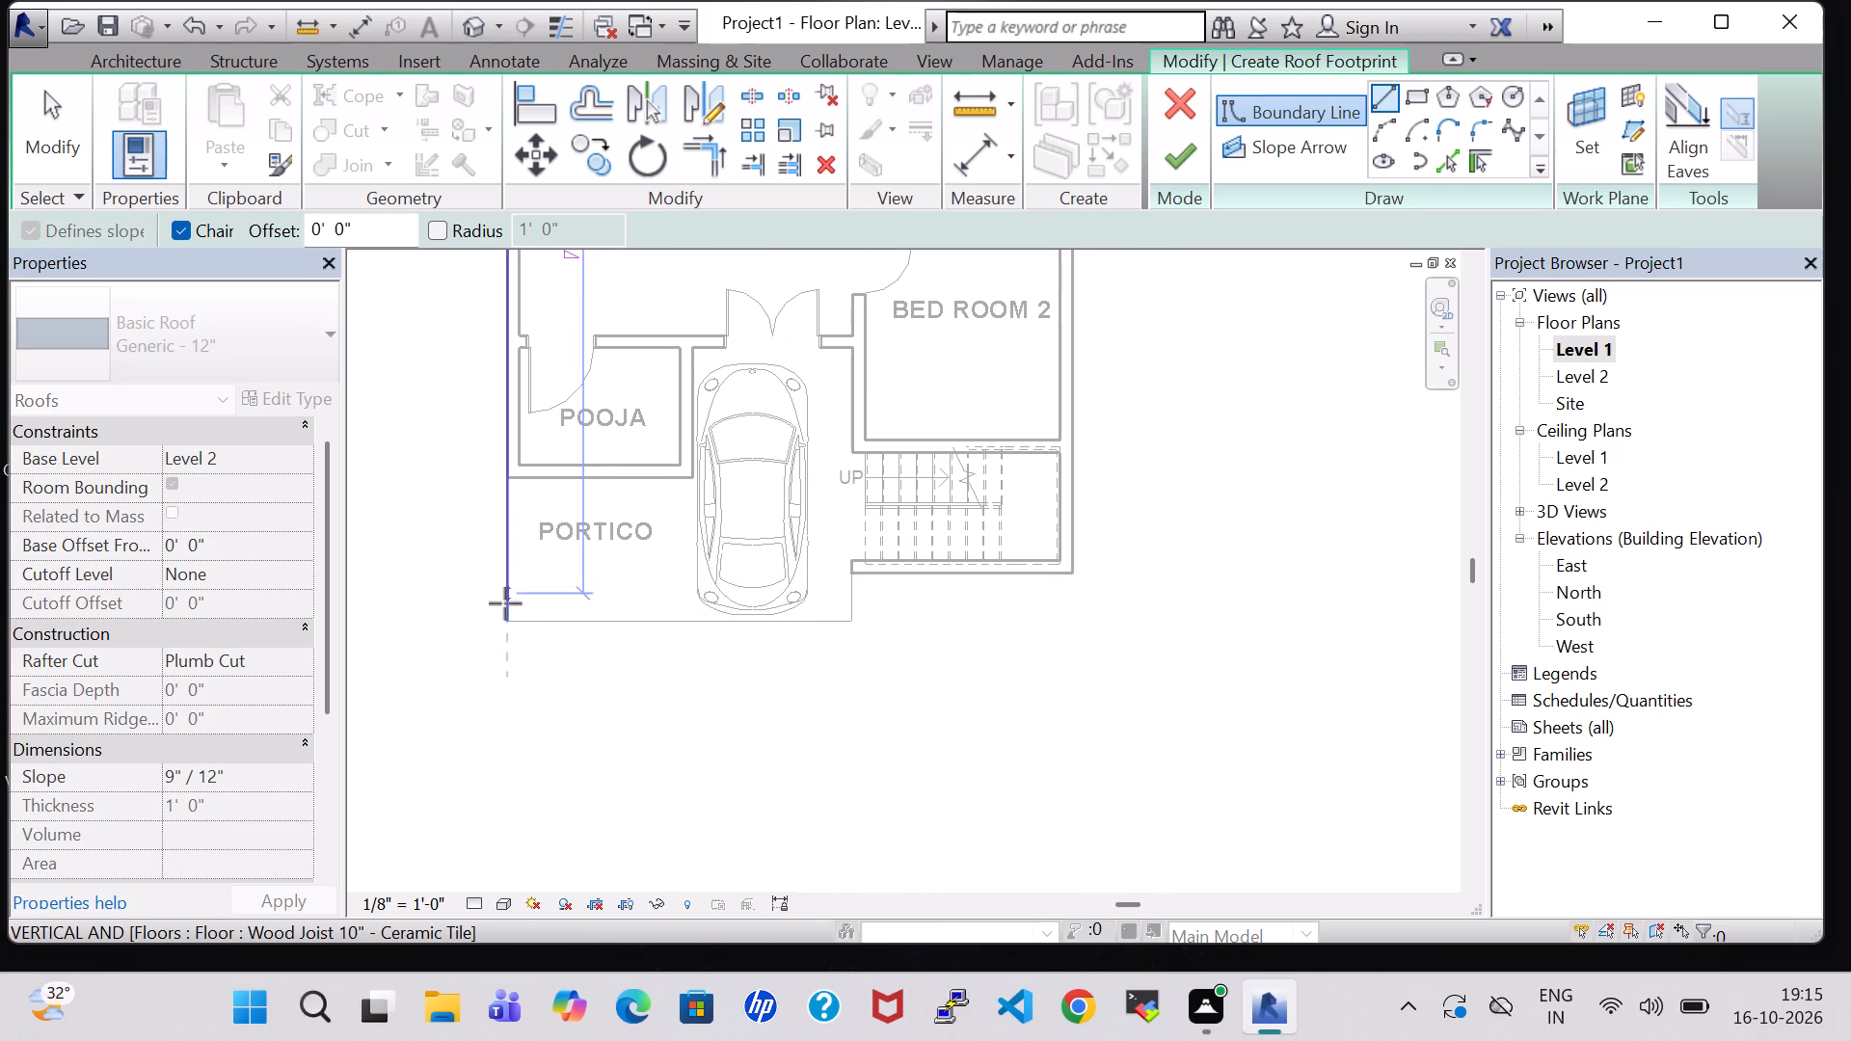
click(506, 625)
click(853, 623)
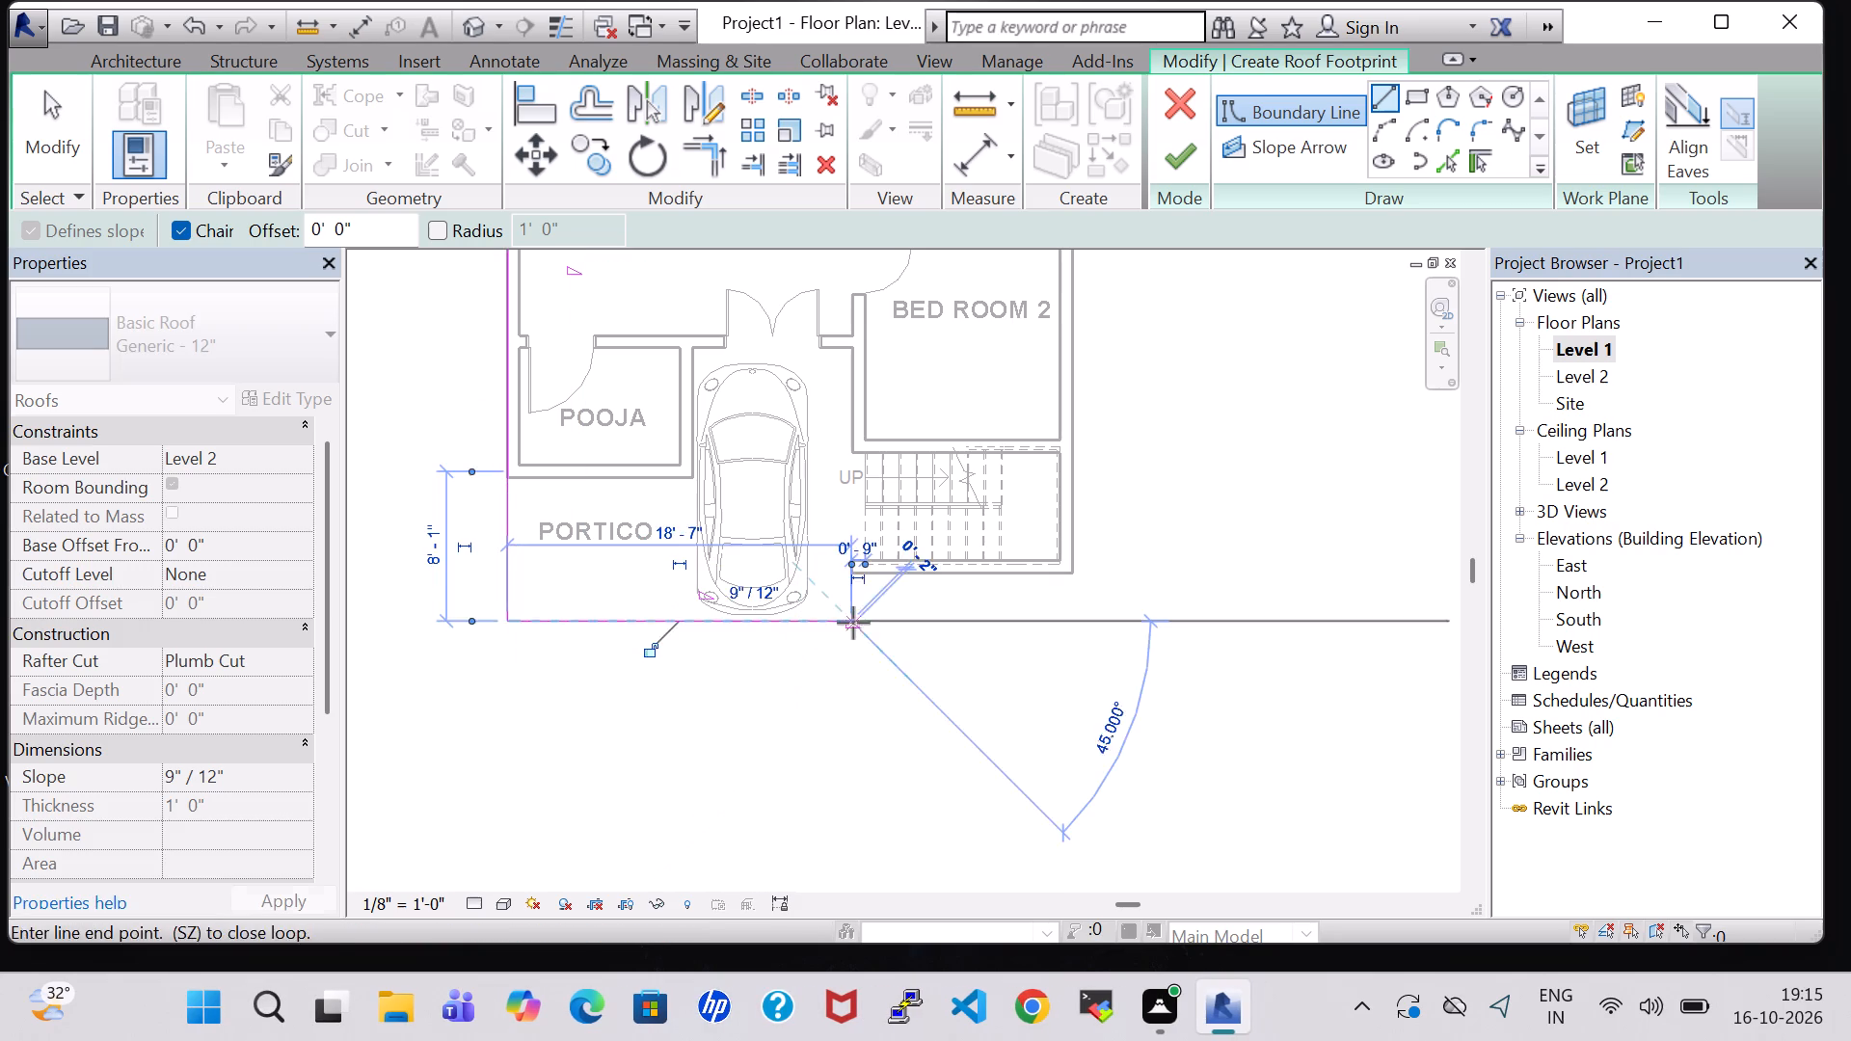
click(848, 455)
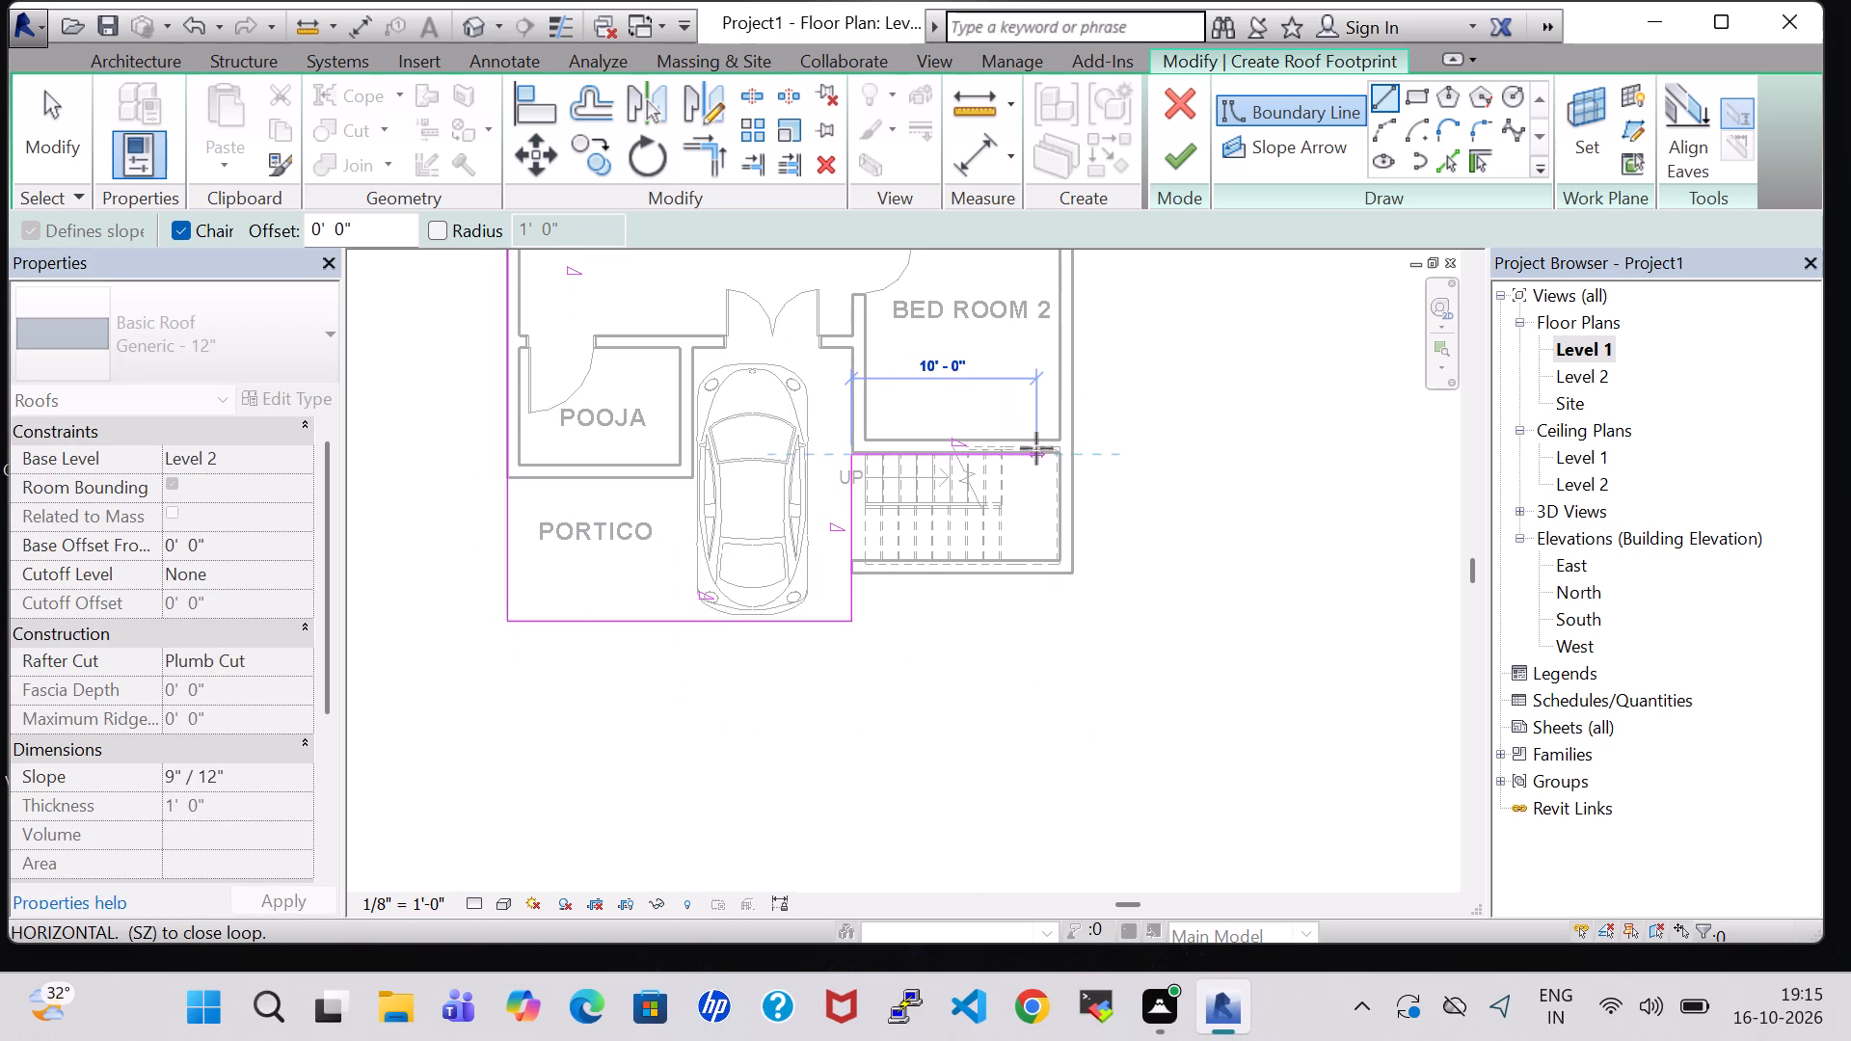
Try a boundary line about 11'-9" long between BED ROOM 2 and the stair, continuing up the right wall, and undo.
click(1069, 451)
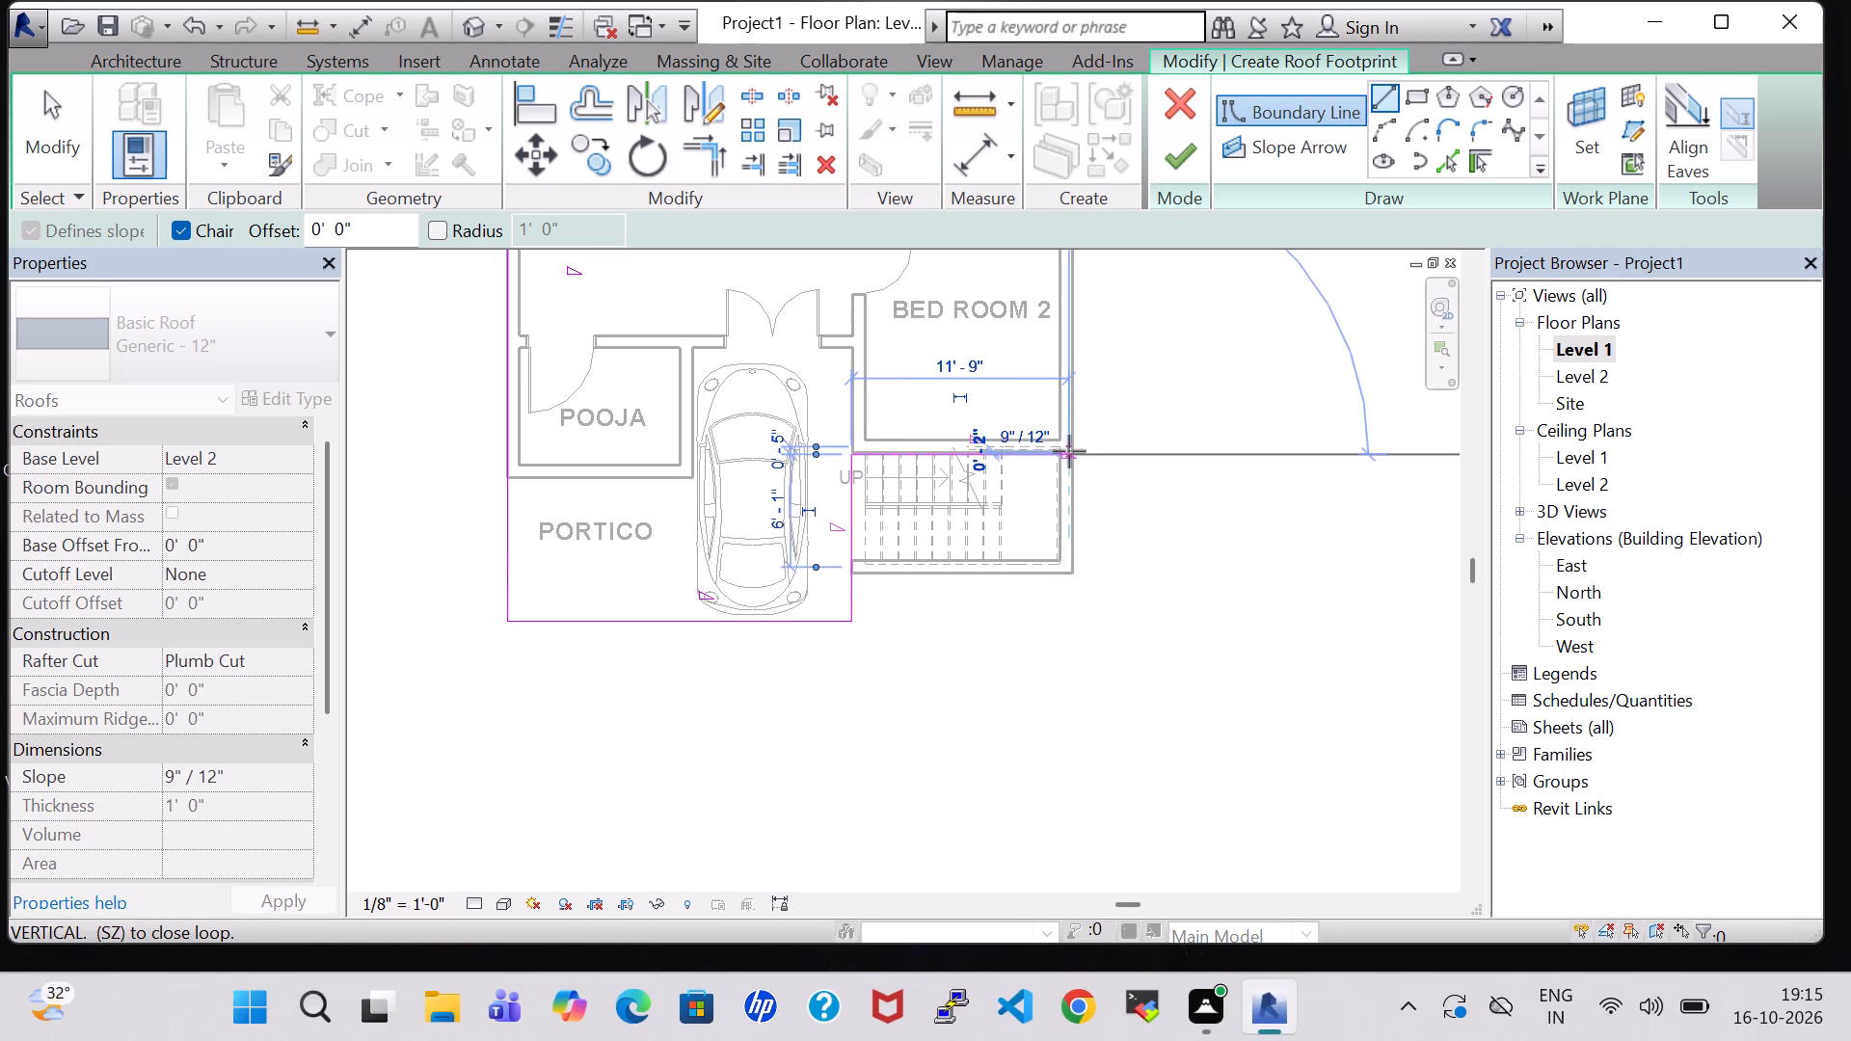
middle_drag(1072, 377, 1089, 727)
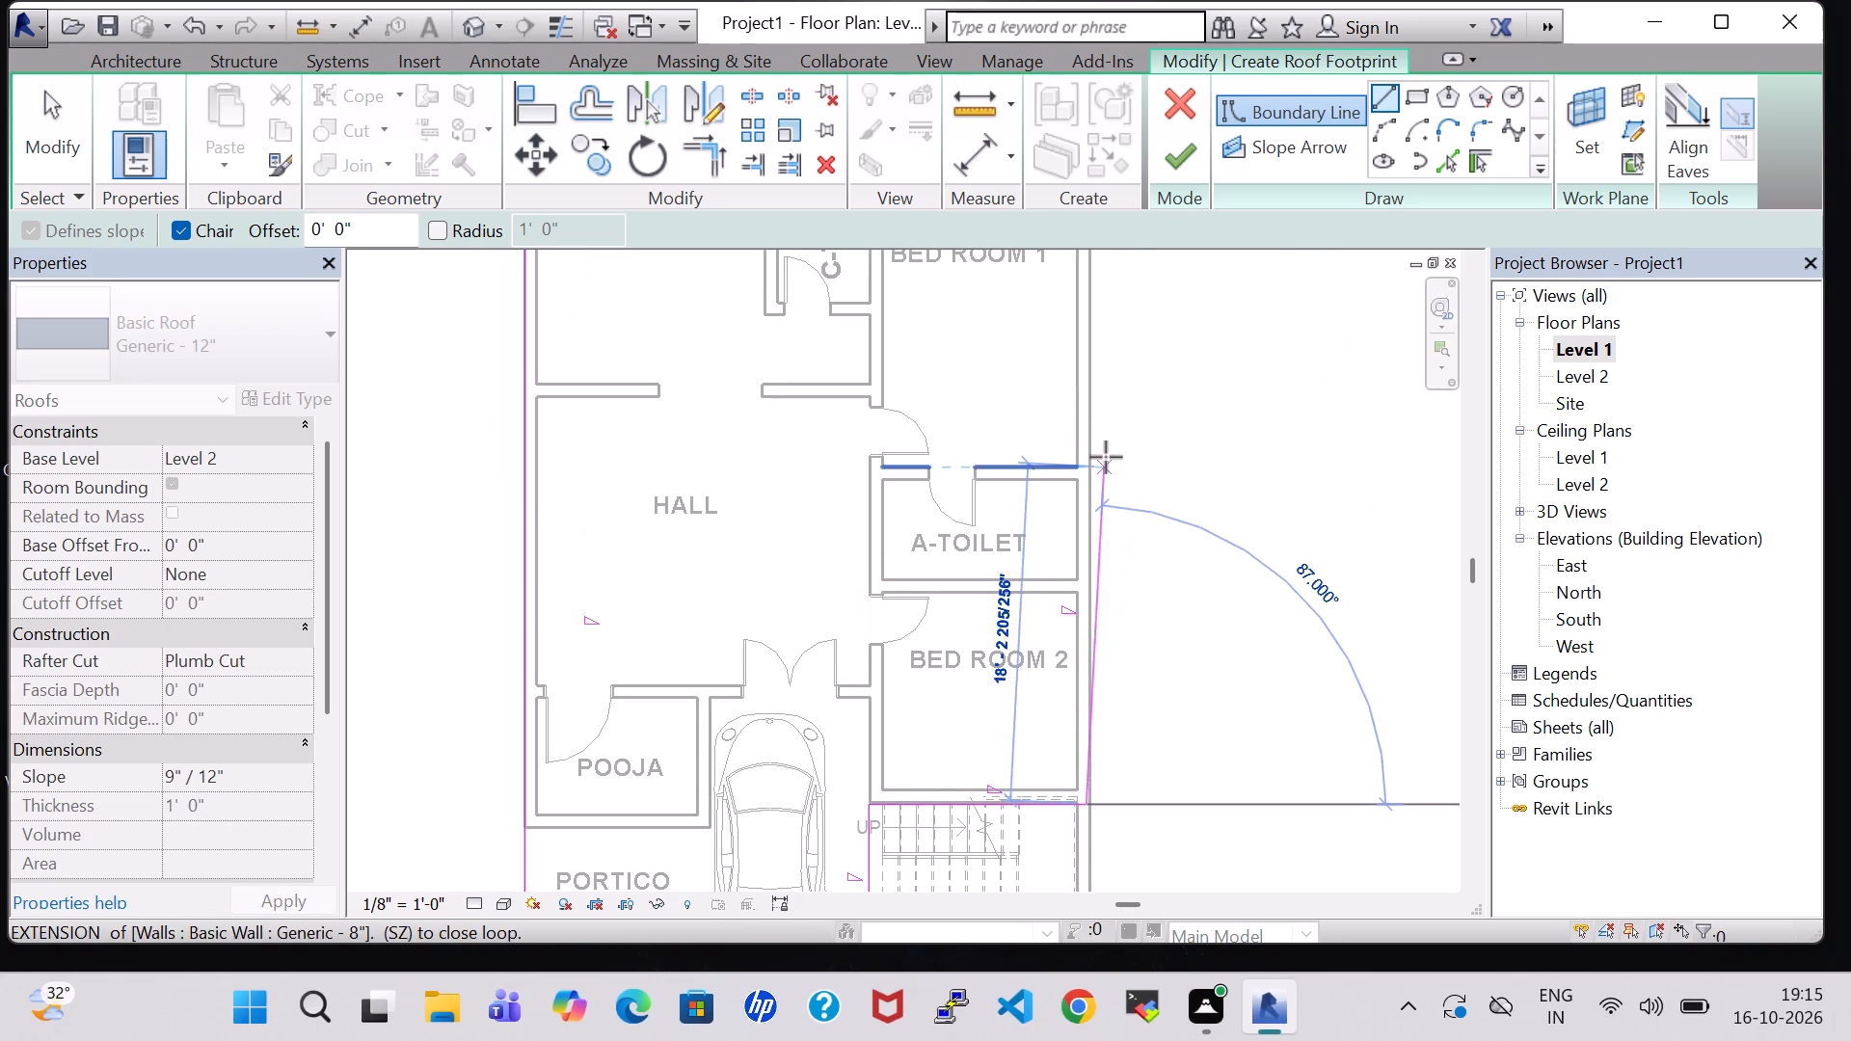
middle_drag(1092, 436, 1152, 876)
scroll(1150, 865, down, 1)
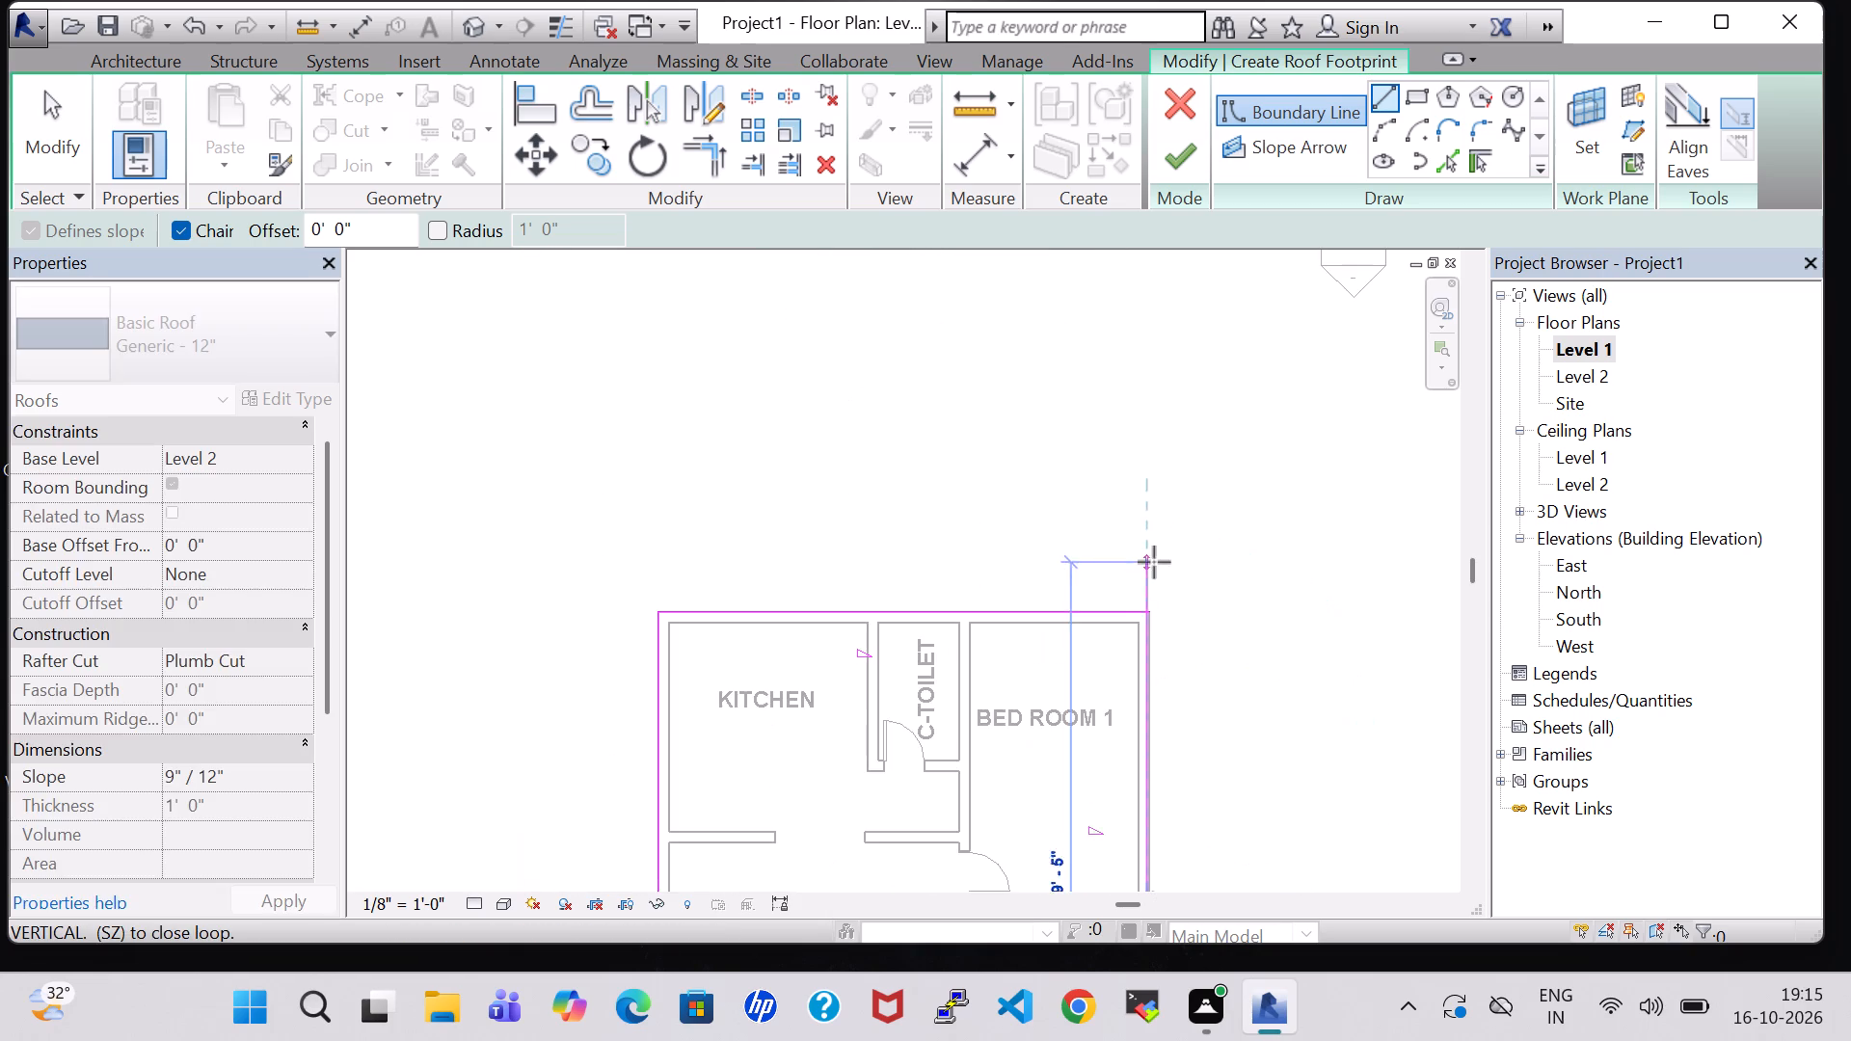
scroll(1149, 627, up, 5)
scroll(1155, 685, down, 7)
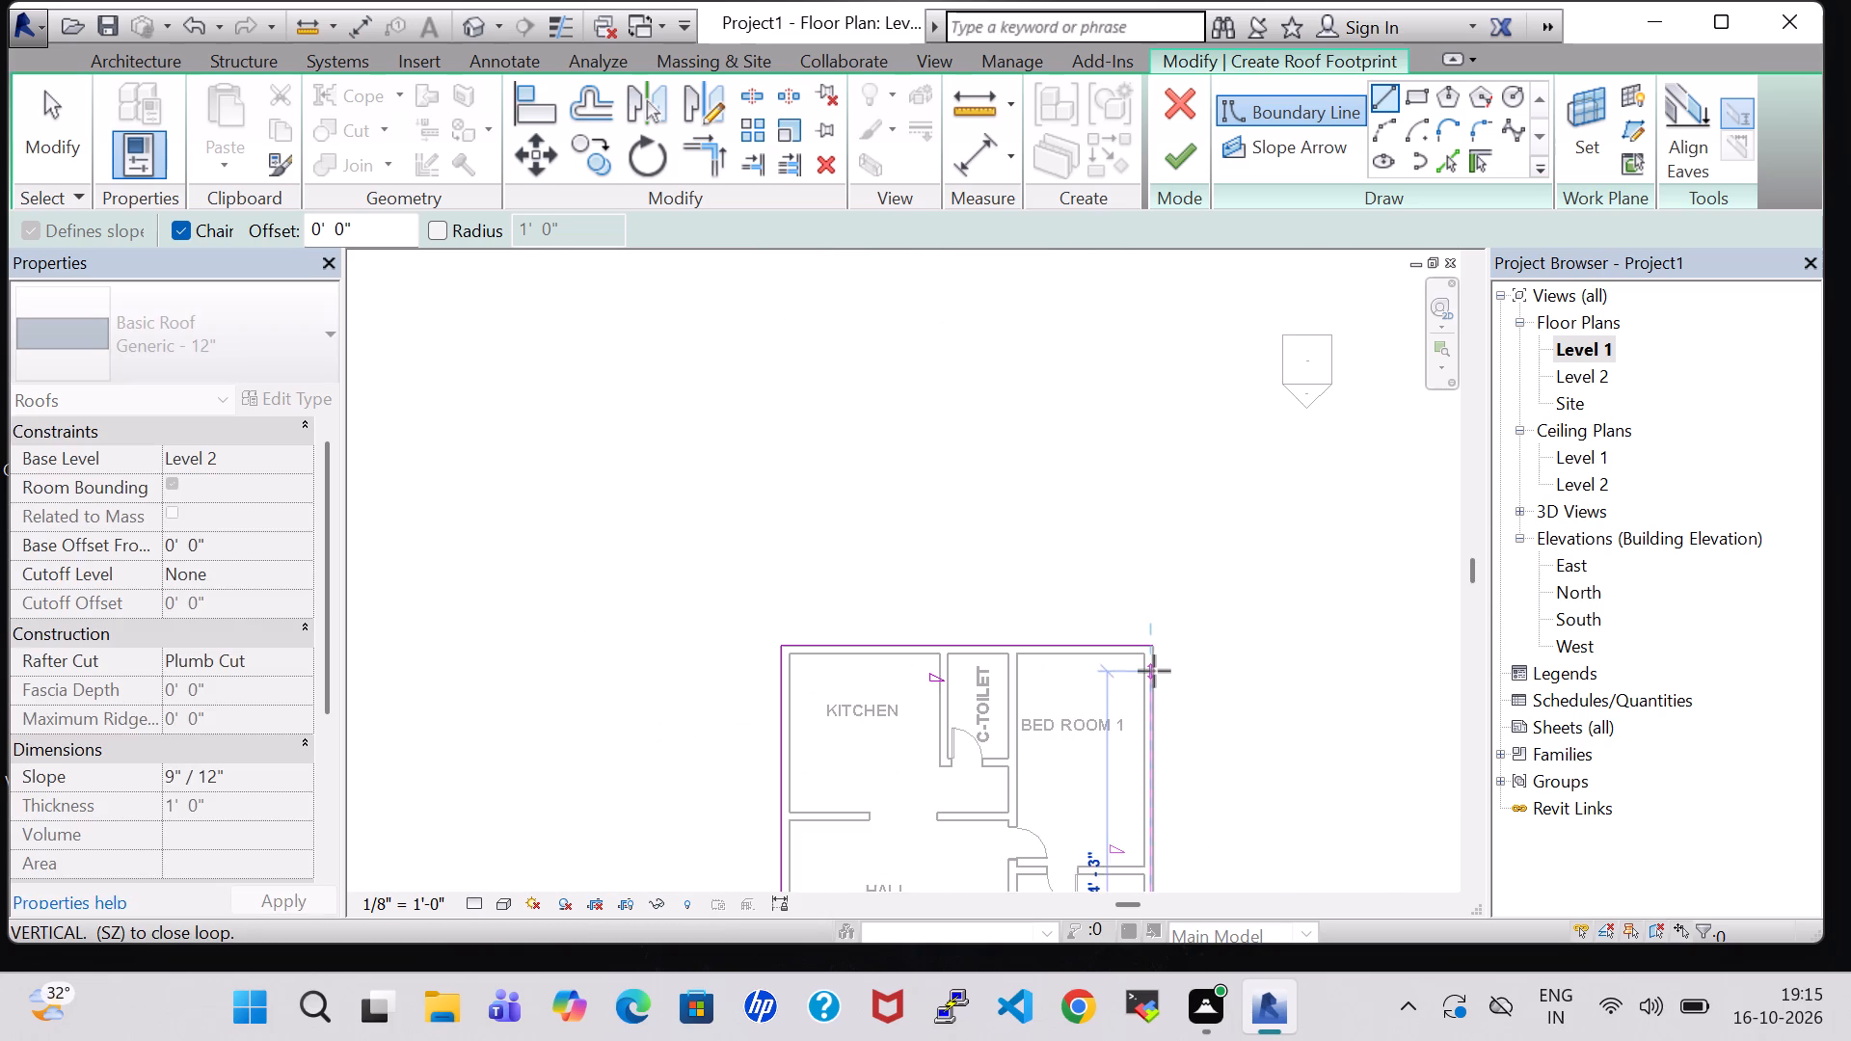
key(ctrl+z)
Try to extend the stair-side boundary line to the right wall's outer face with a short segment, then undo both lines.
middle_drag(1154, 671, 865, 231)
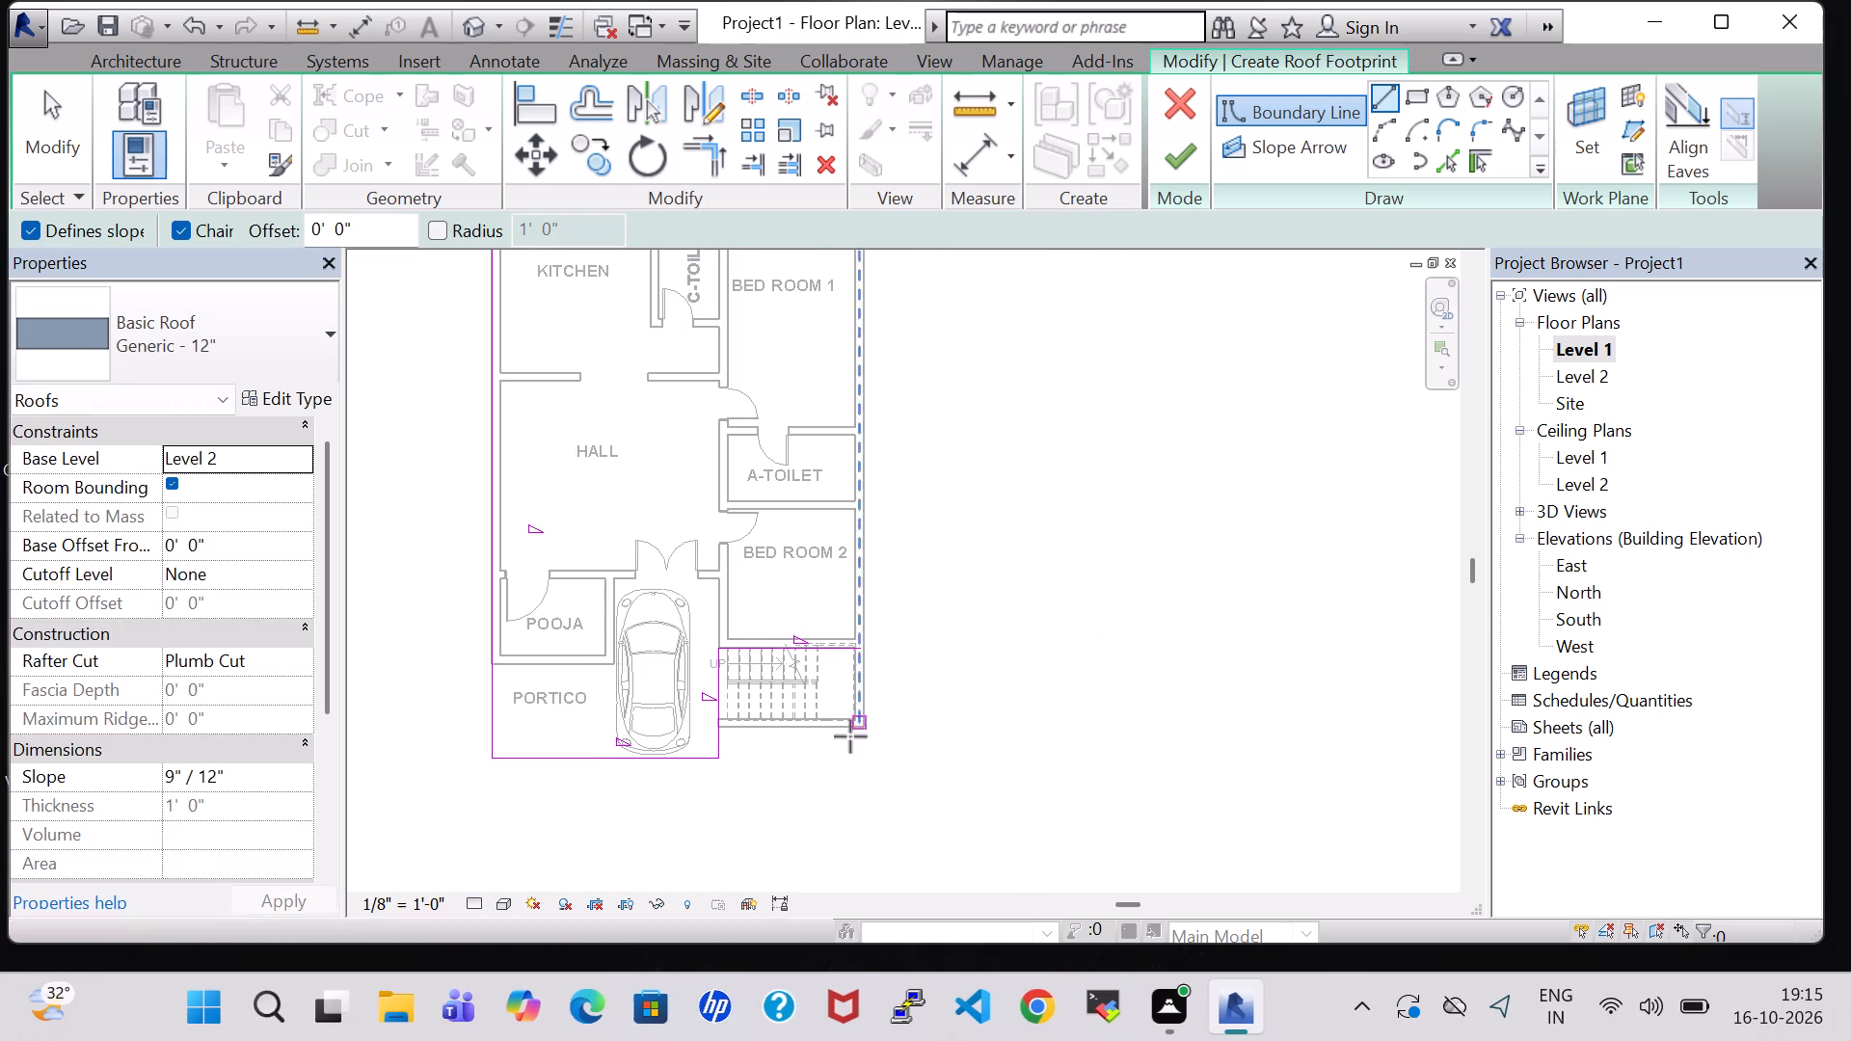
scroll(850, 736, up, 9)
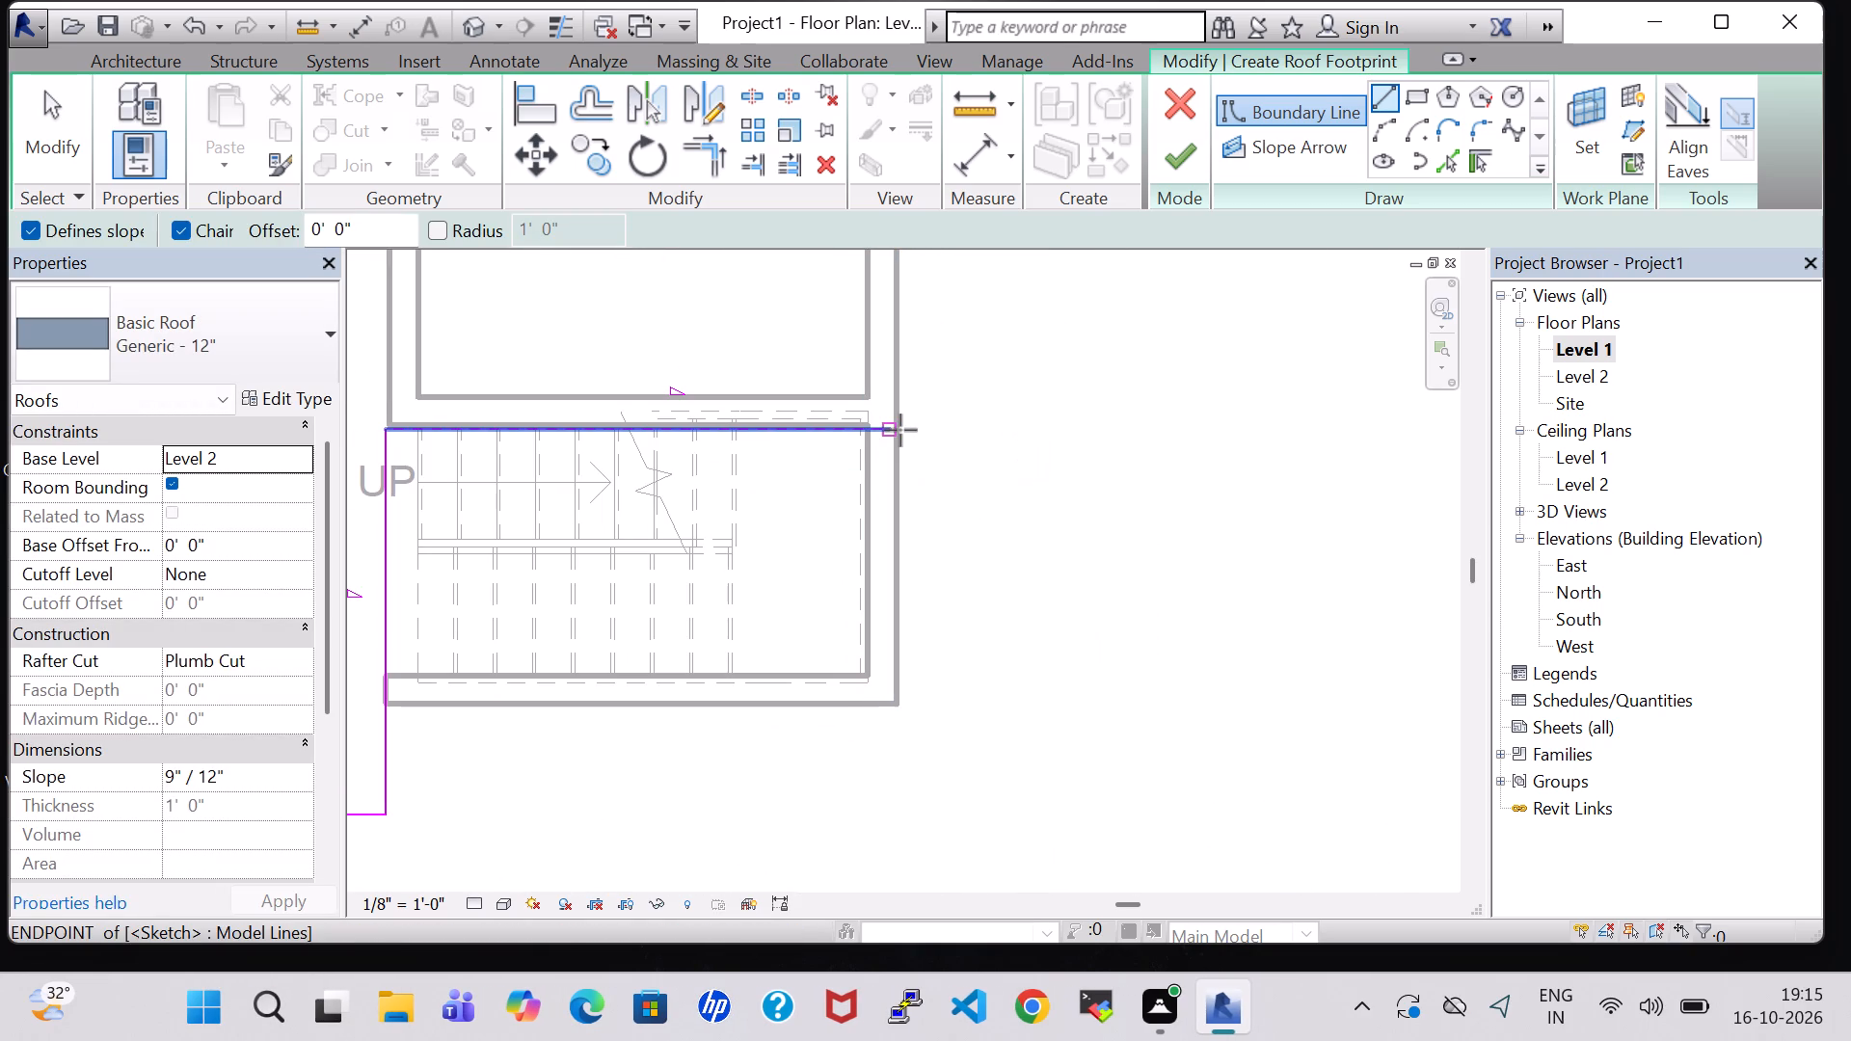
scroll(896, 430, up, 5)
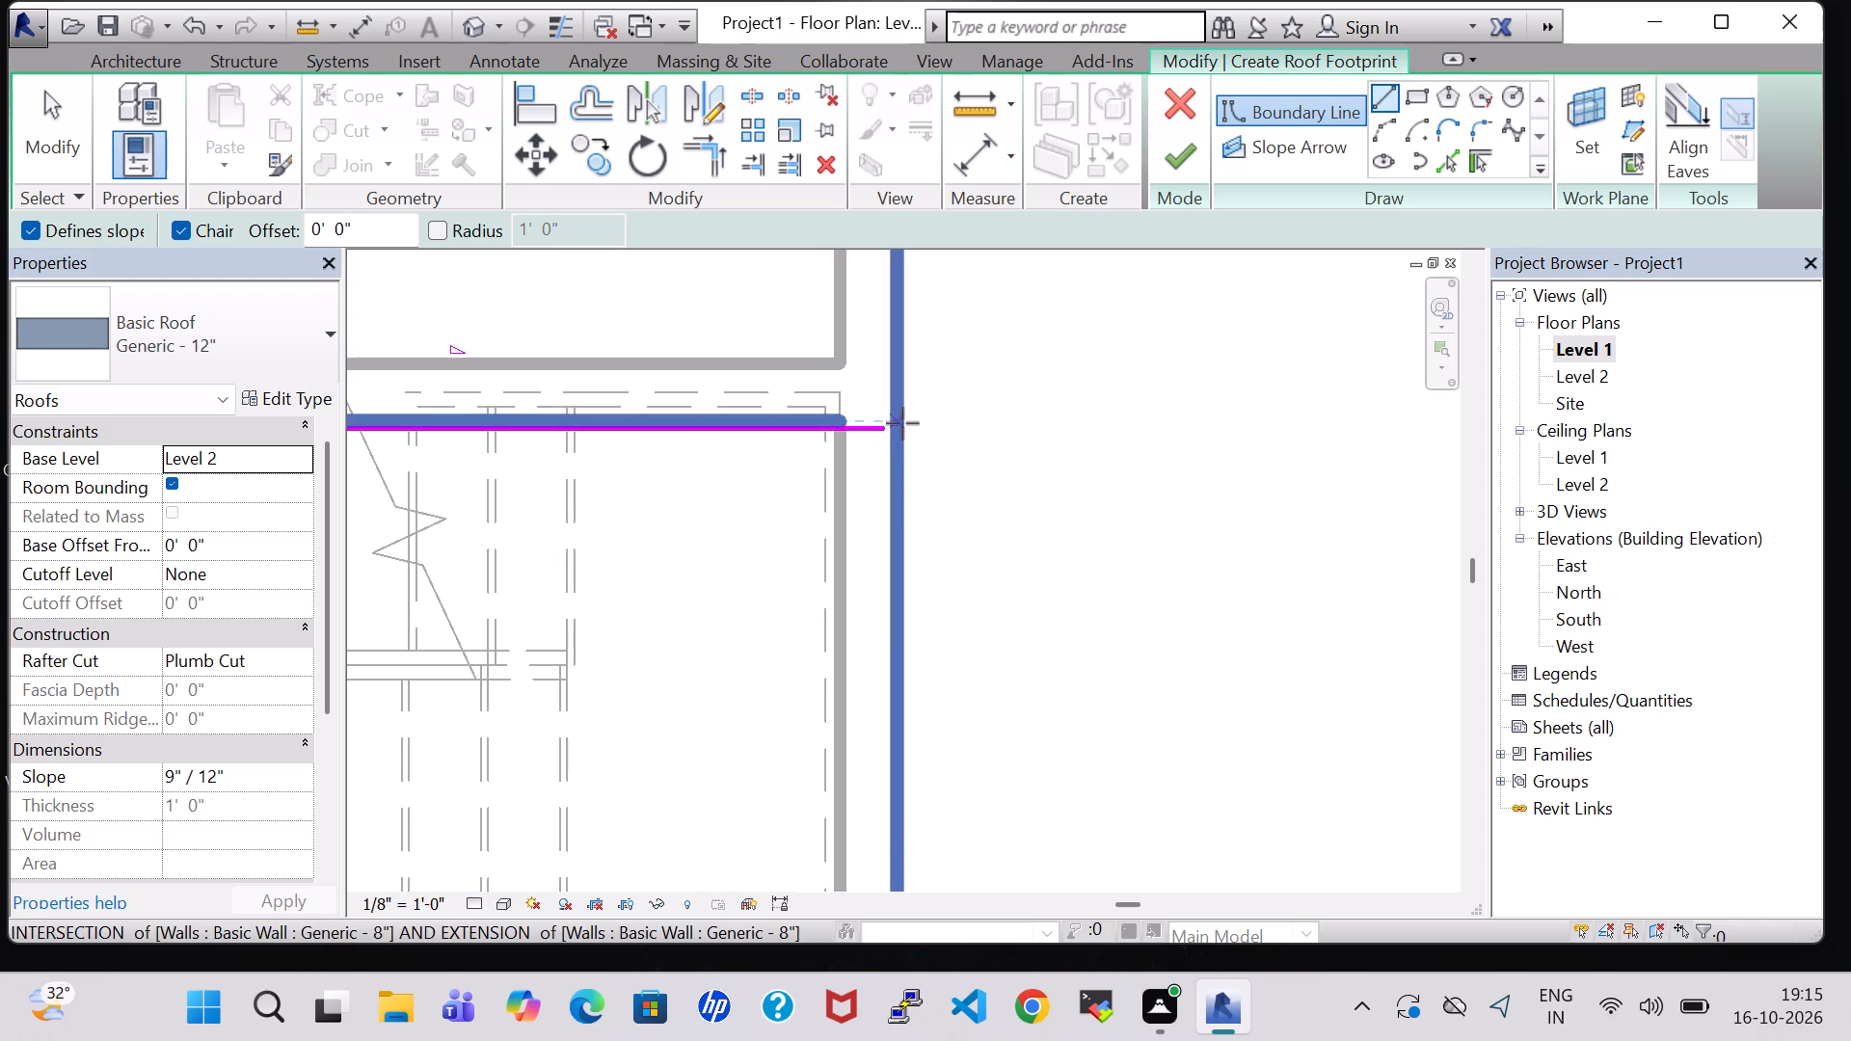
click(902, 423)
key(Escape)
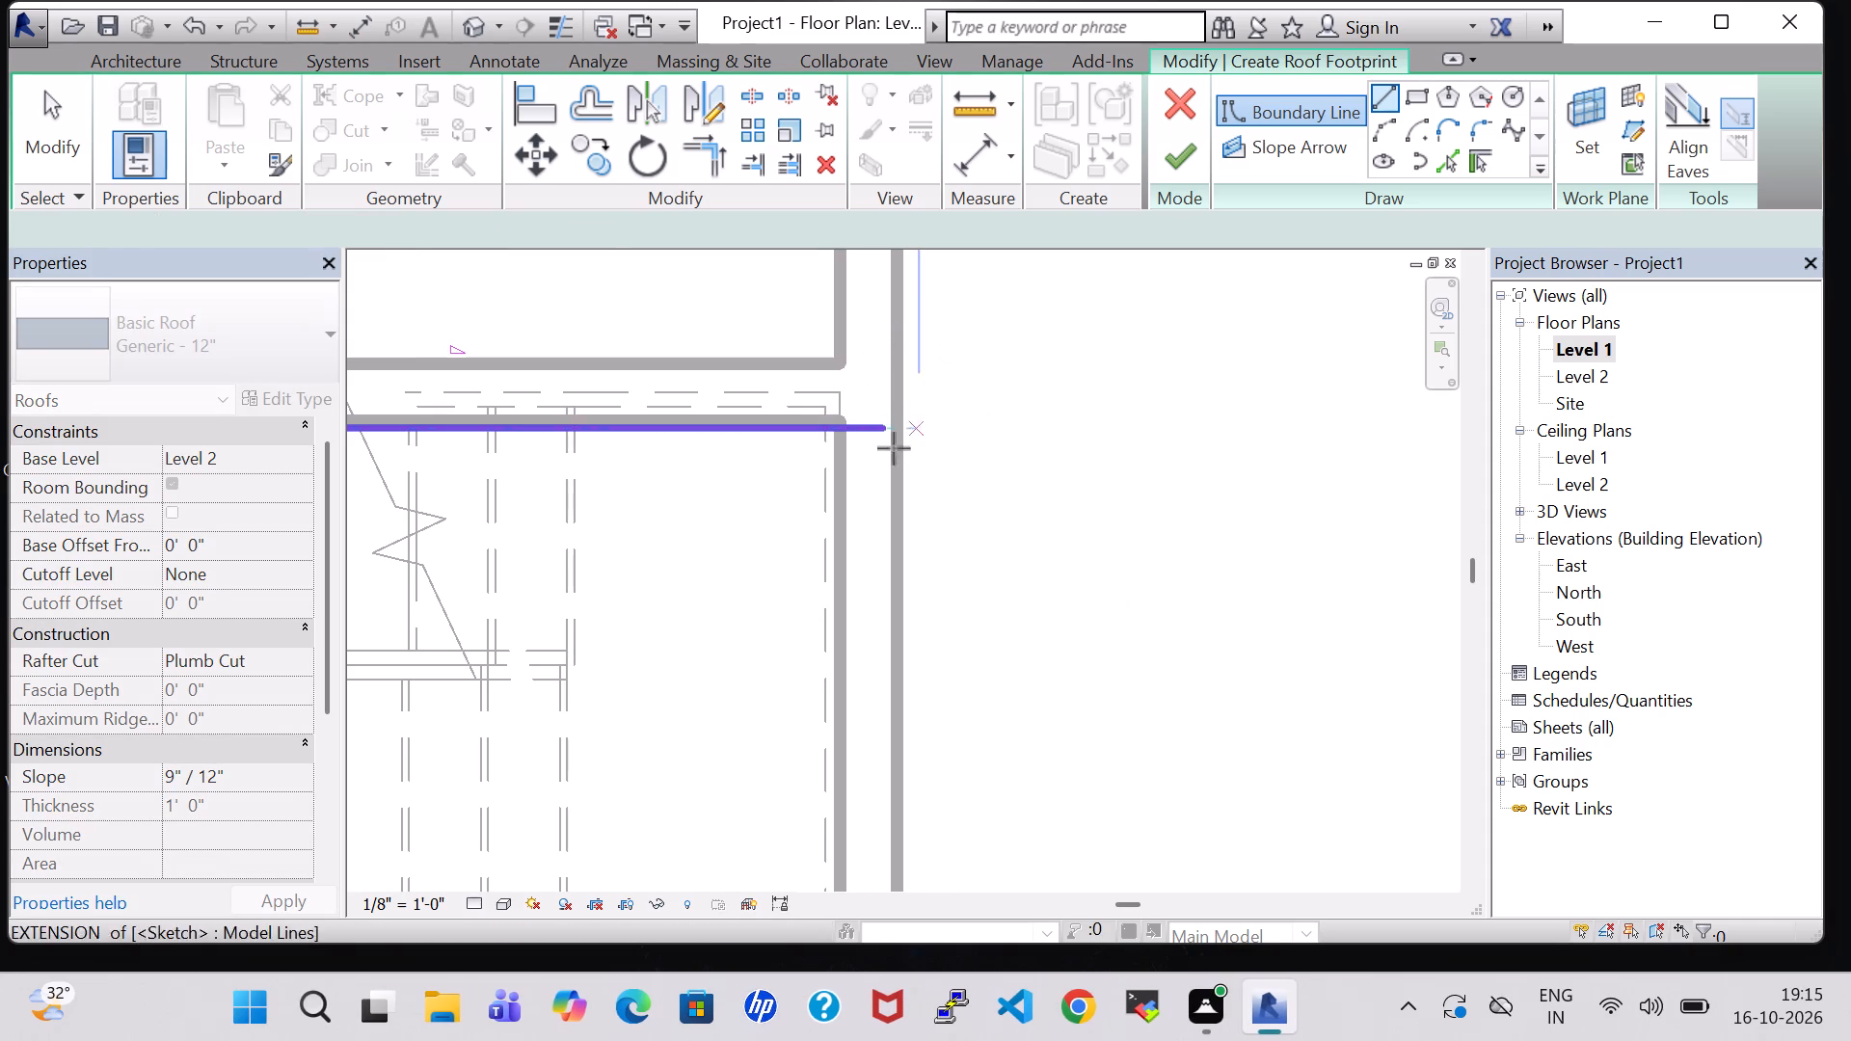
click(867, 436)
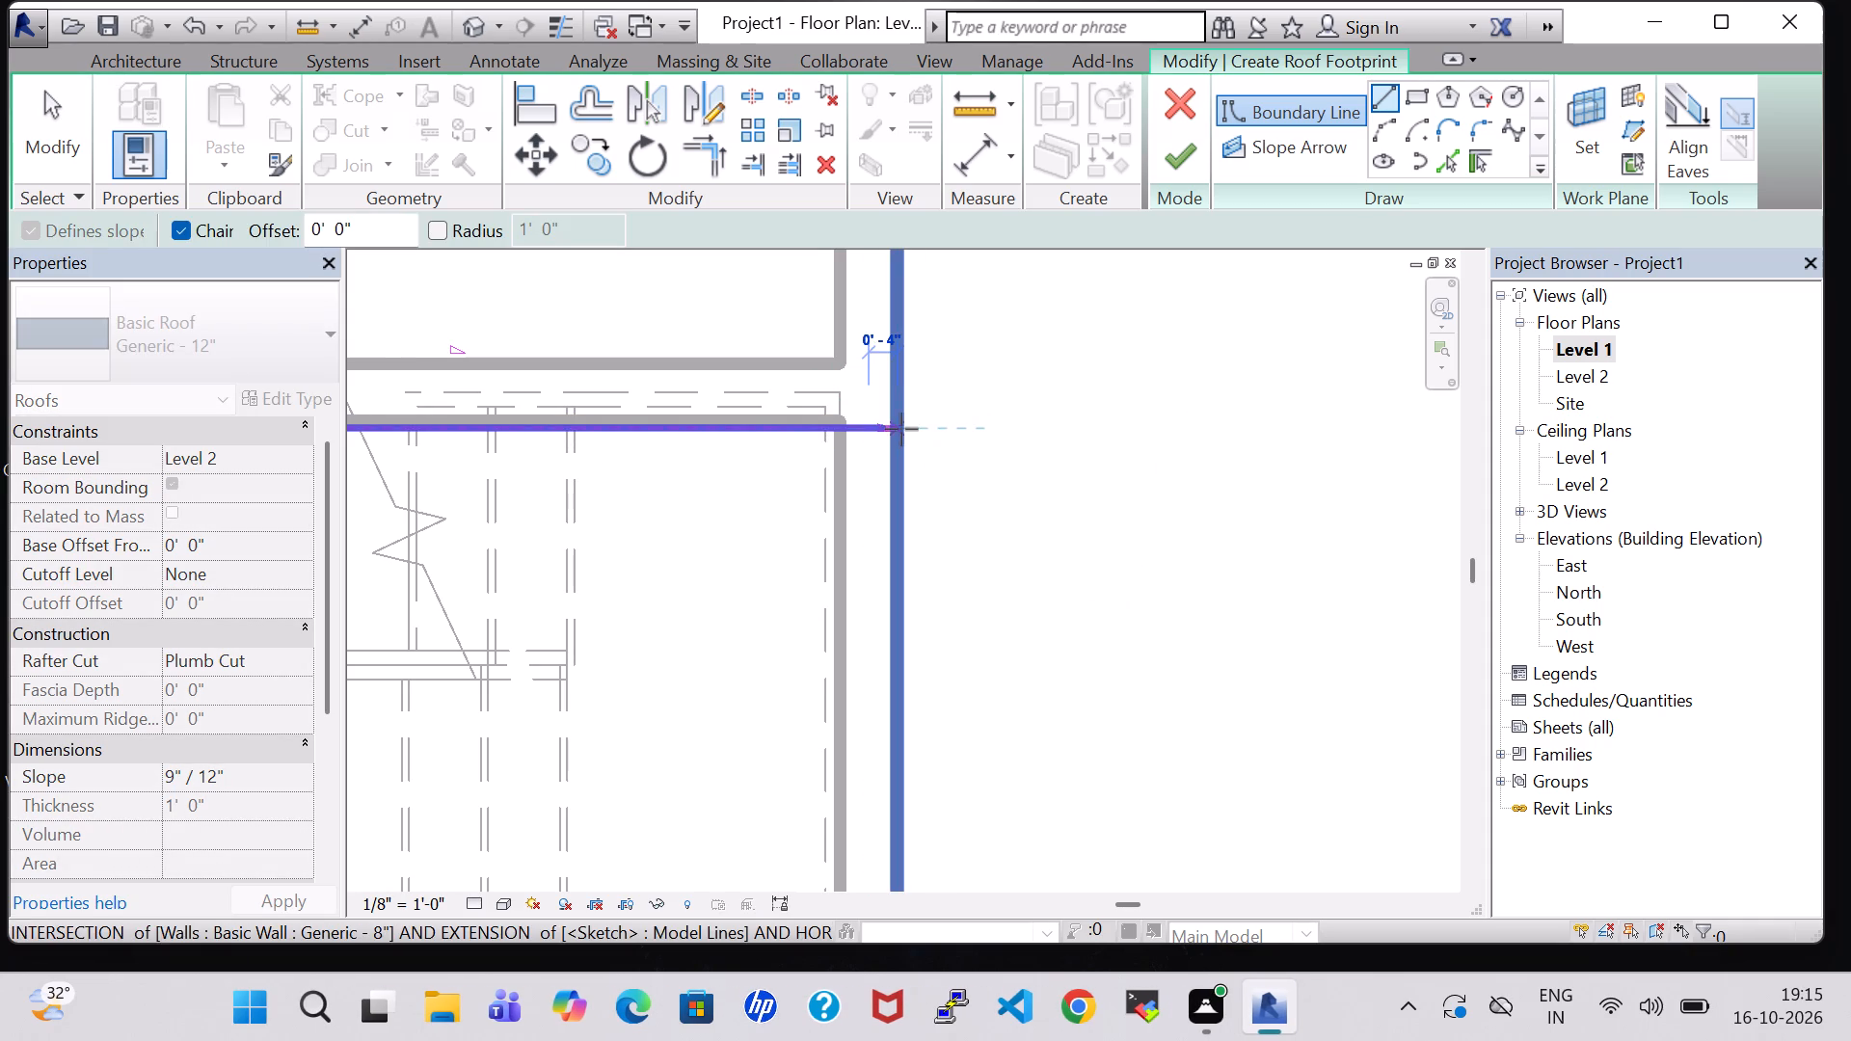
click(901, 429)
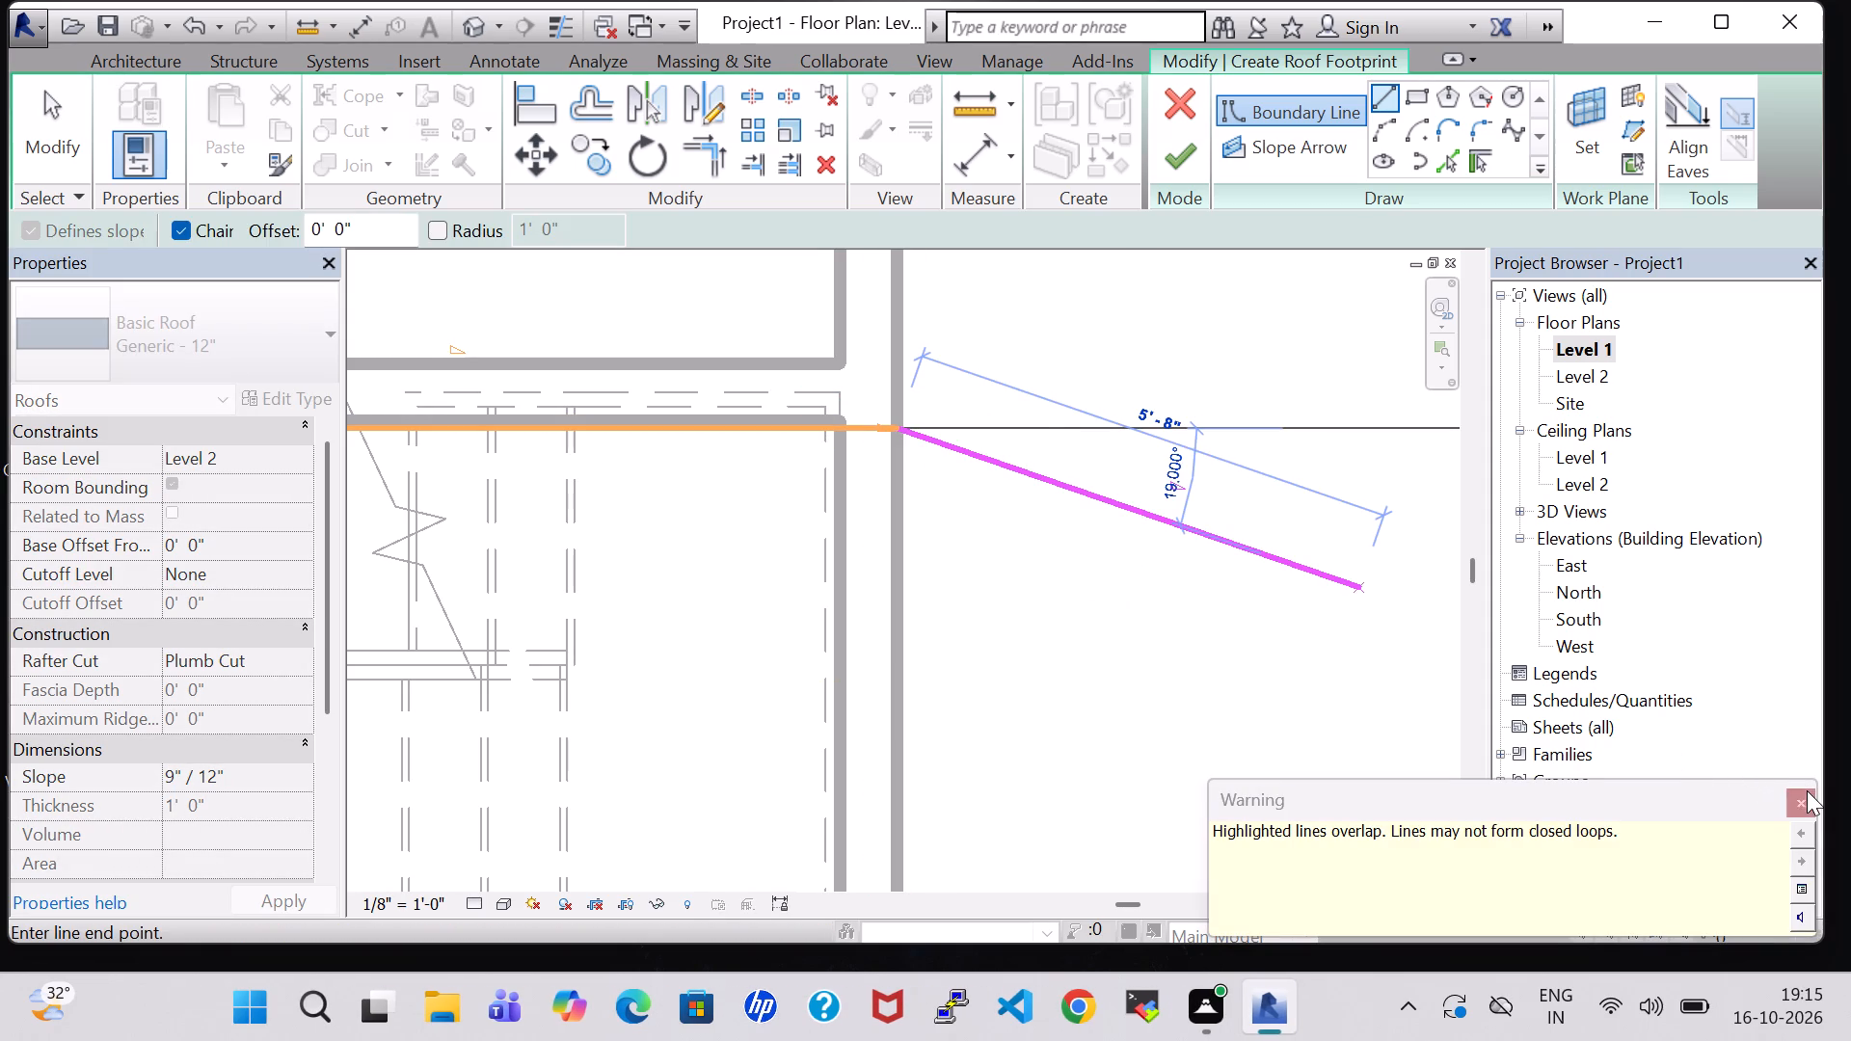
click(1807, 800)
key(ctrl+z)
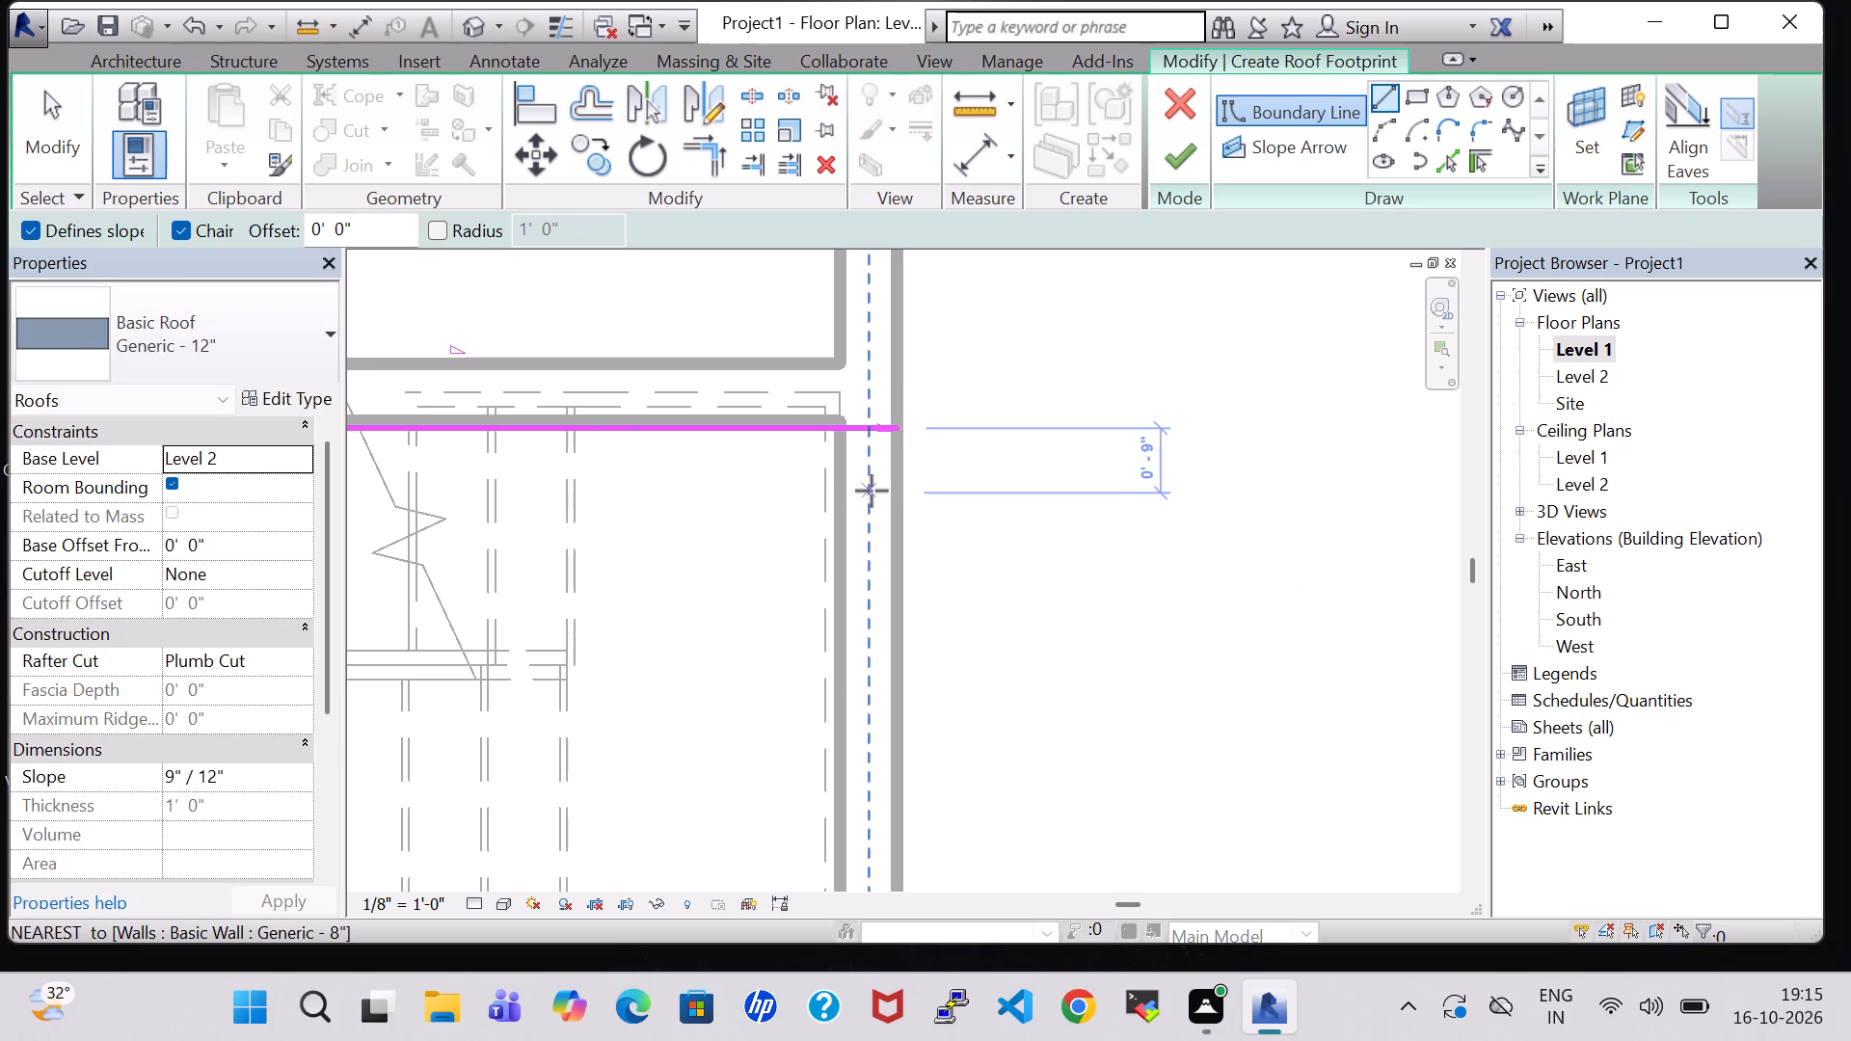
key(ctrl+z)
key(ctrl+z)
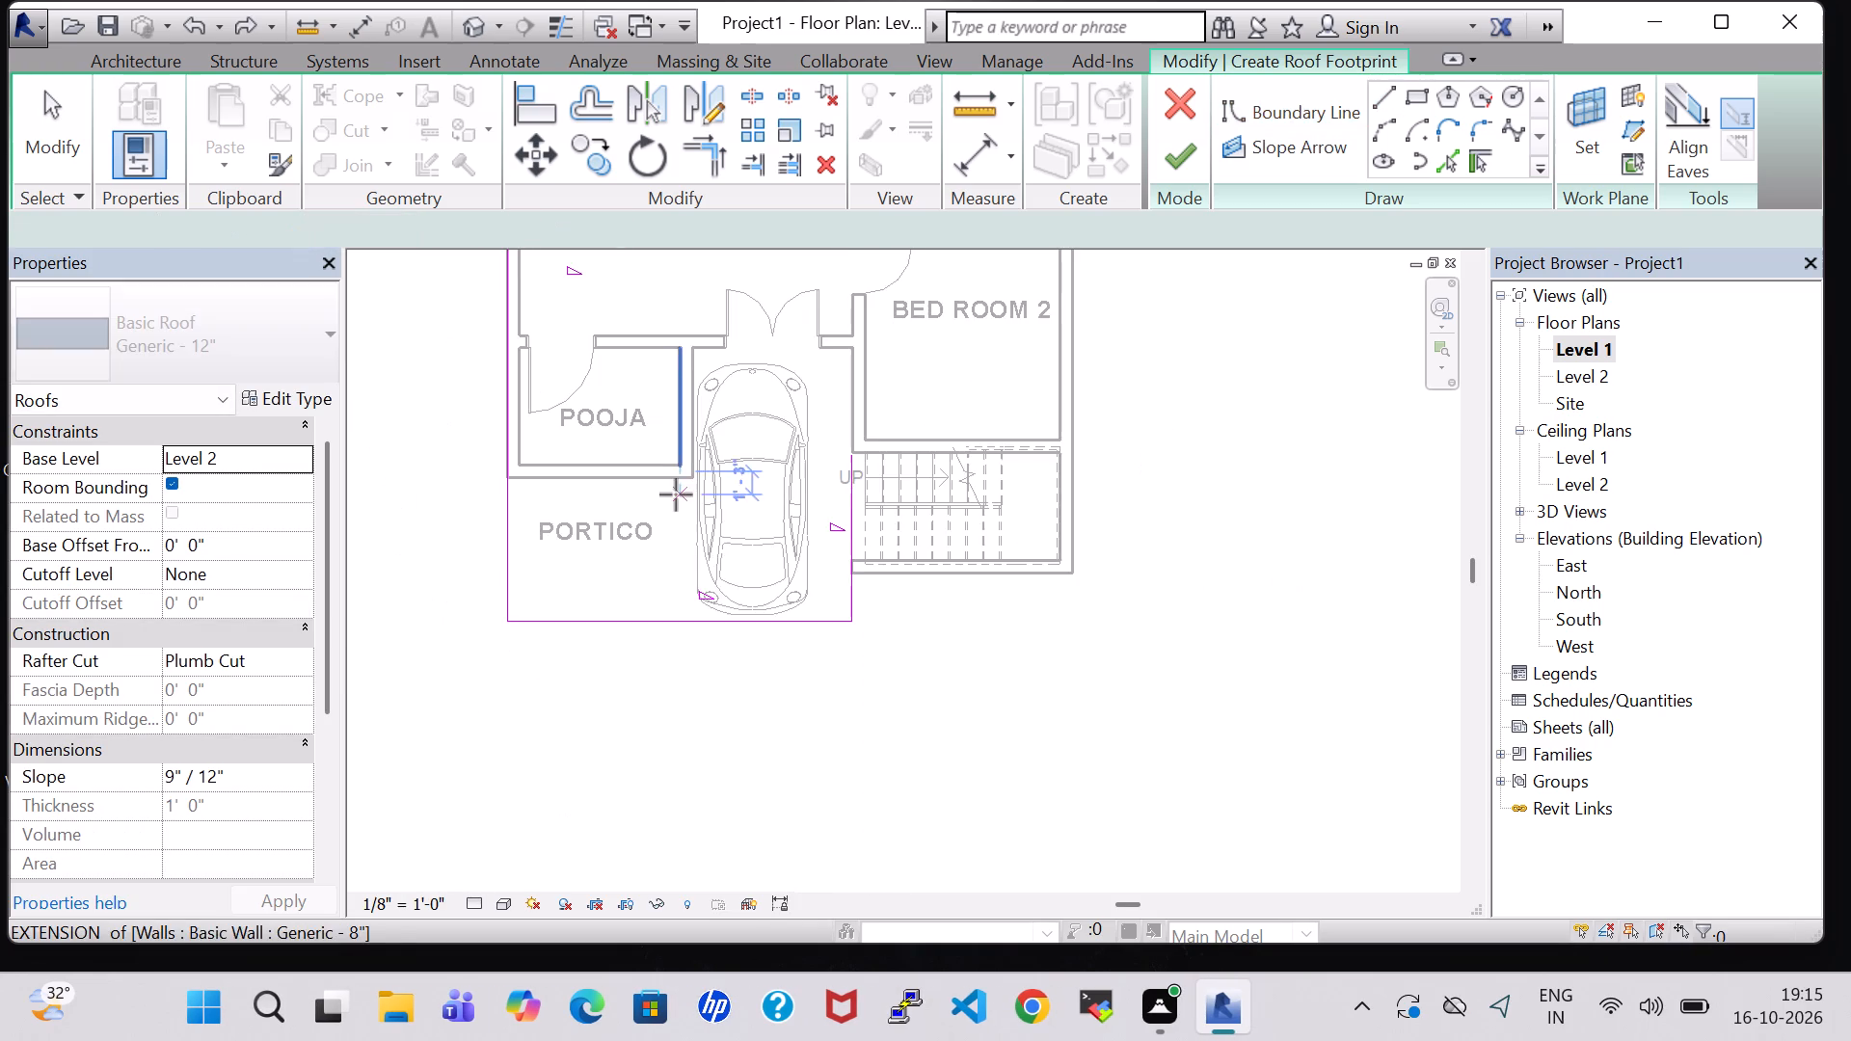
Sketch a roof boundary line about 11'-11" long between BED ROOM 2 and the stair, ending on the right wall's outer face.
scroll(676, 494, down, 2)
scroll(703, 500, up, 7)
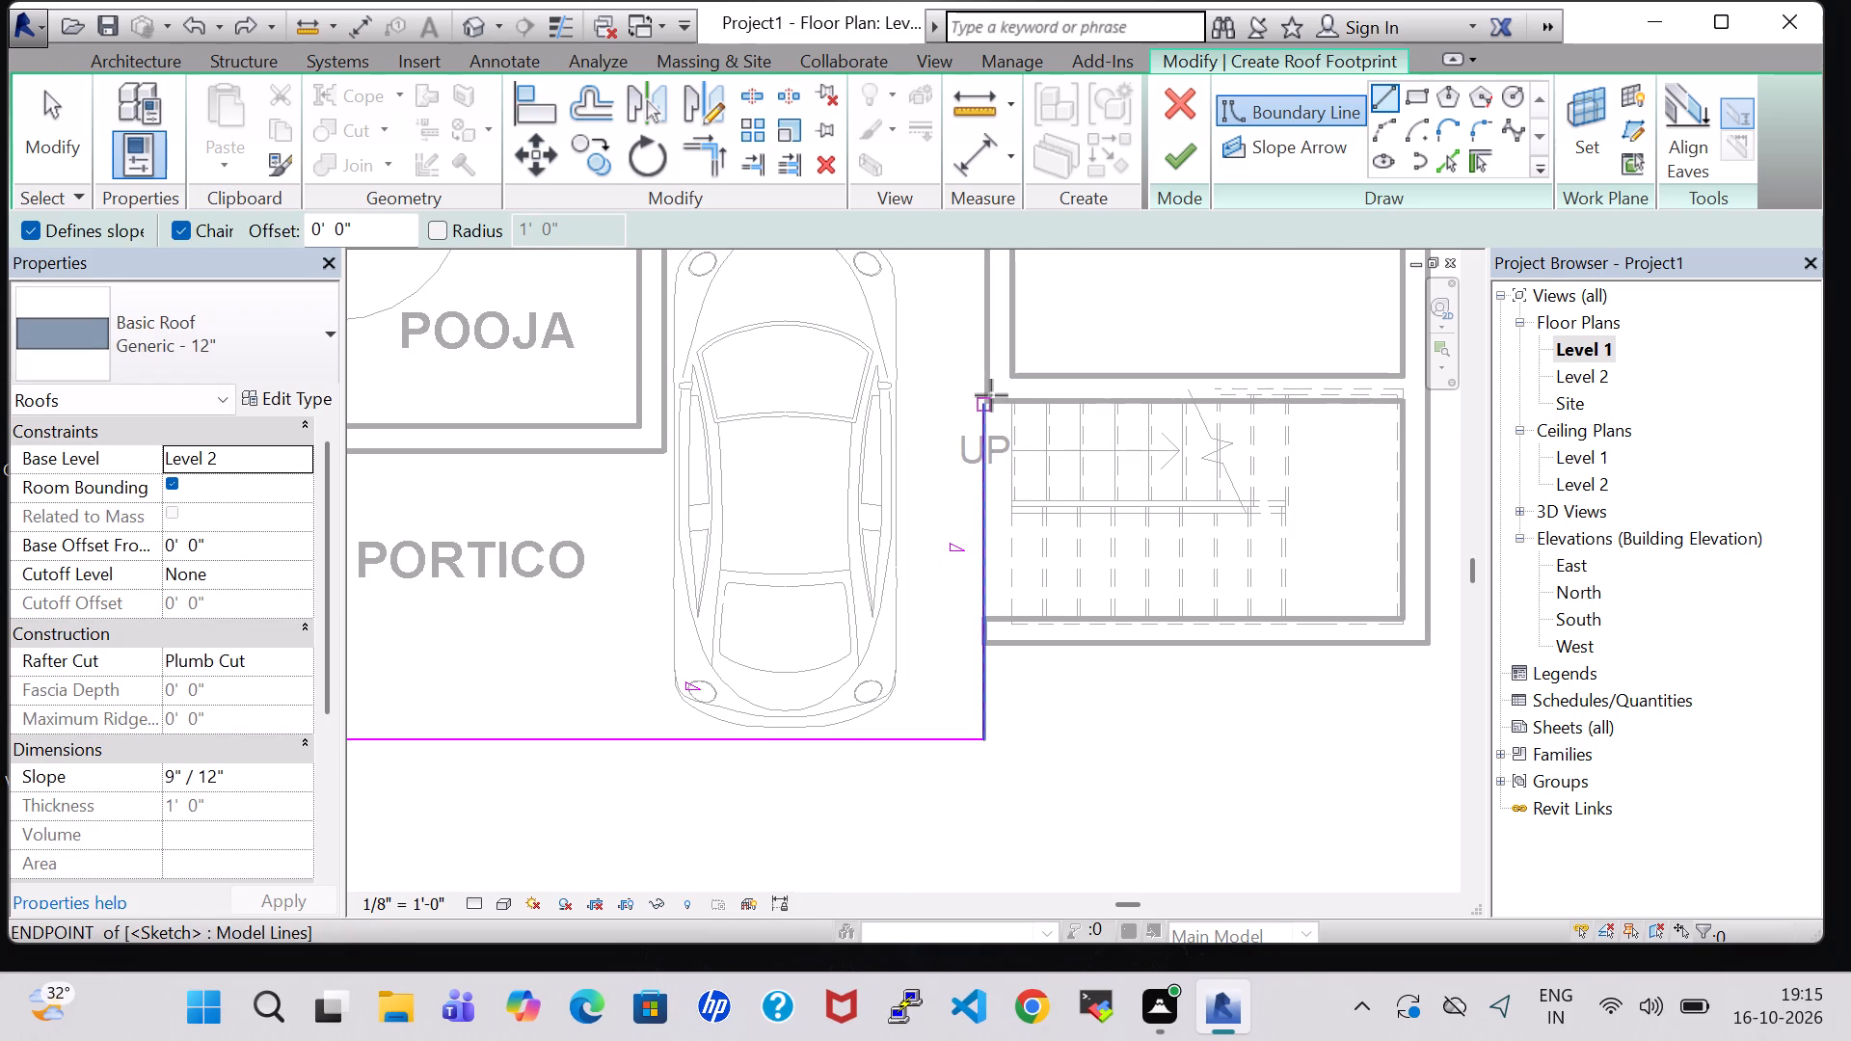
scroll(991, 395, up, 7)
click(978, 407)
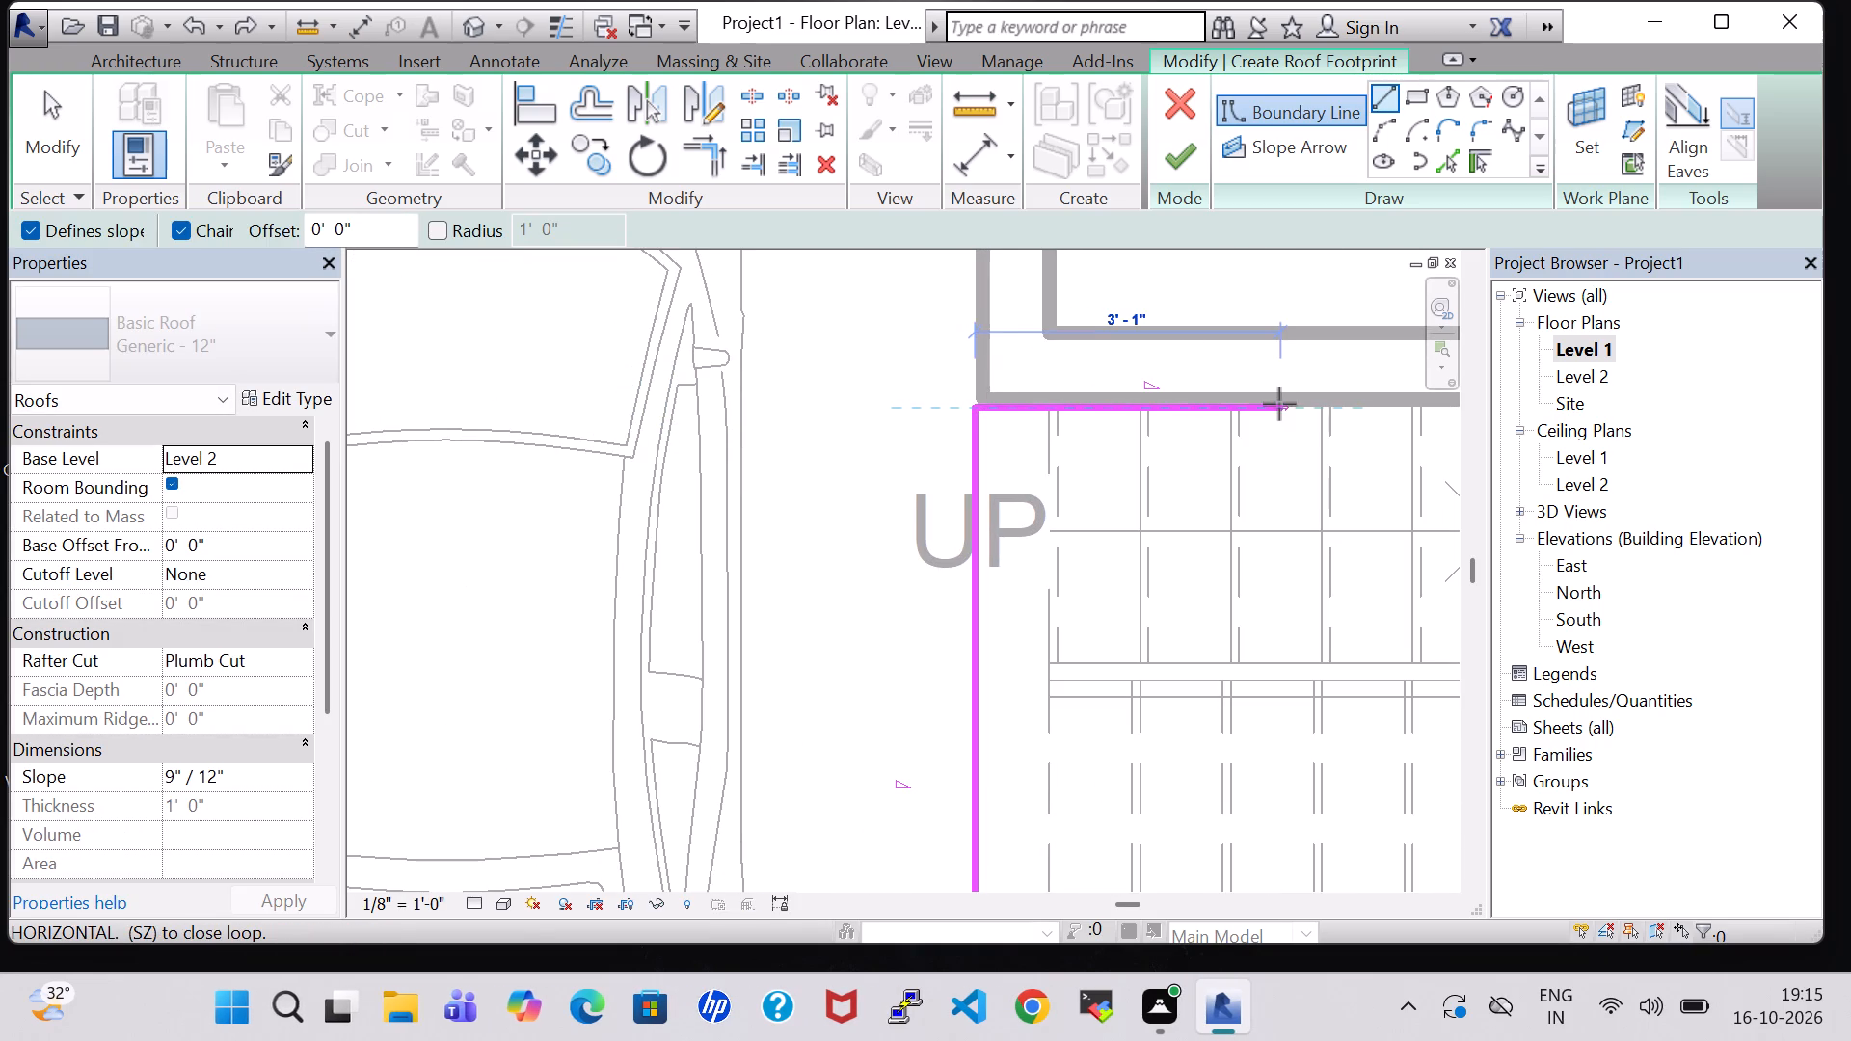
middle_drag(1279, 404, 957, 423)
middle_drag(1109, 422, 662, 441)
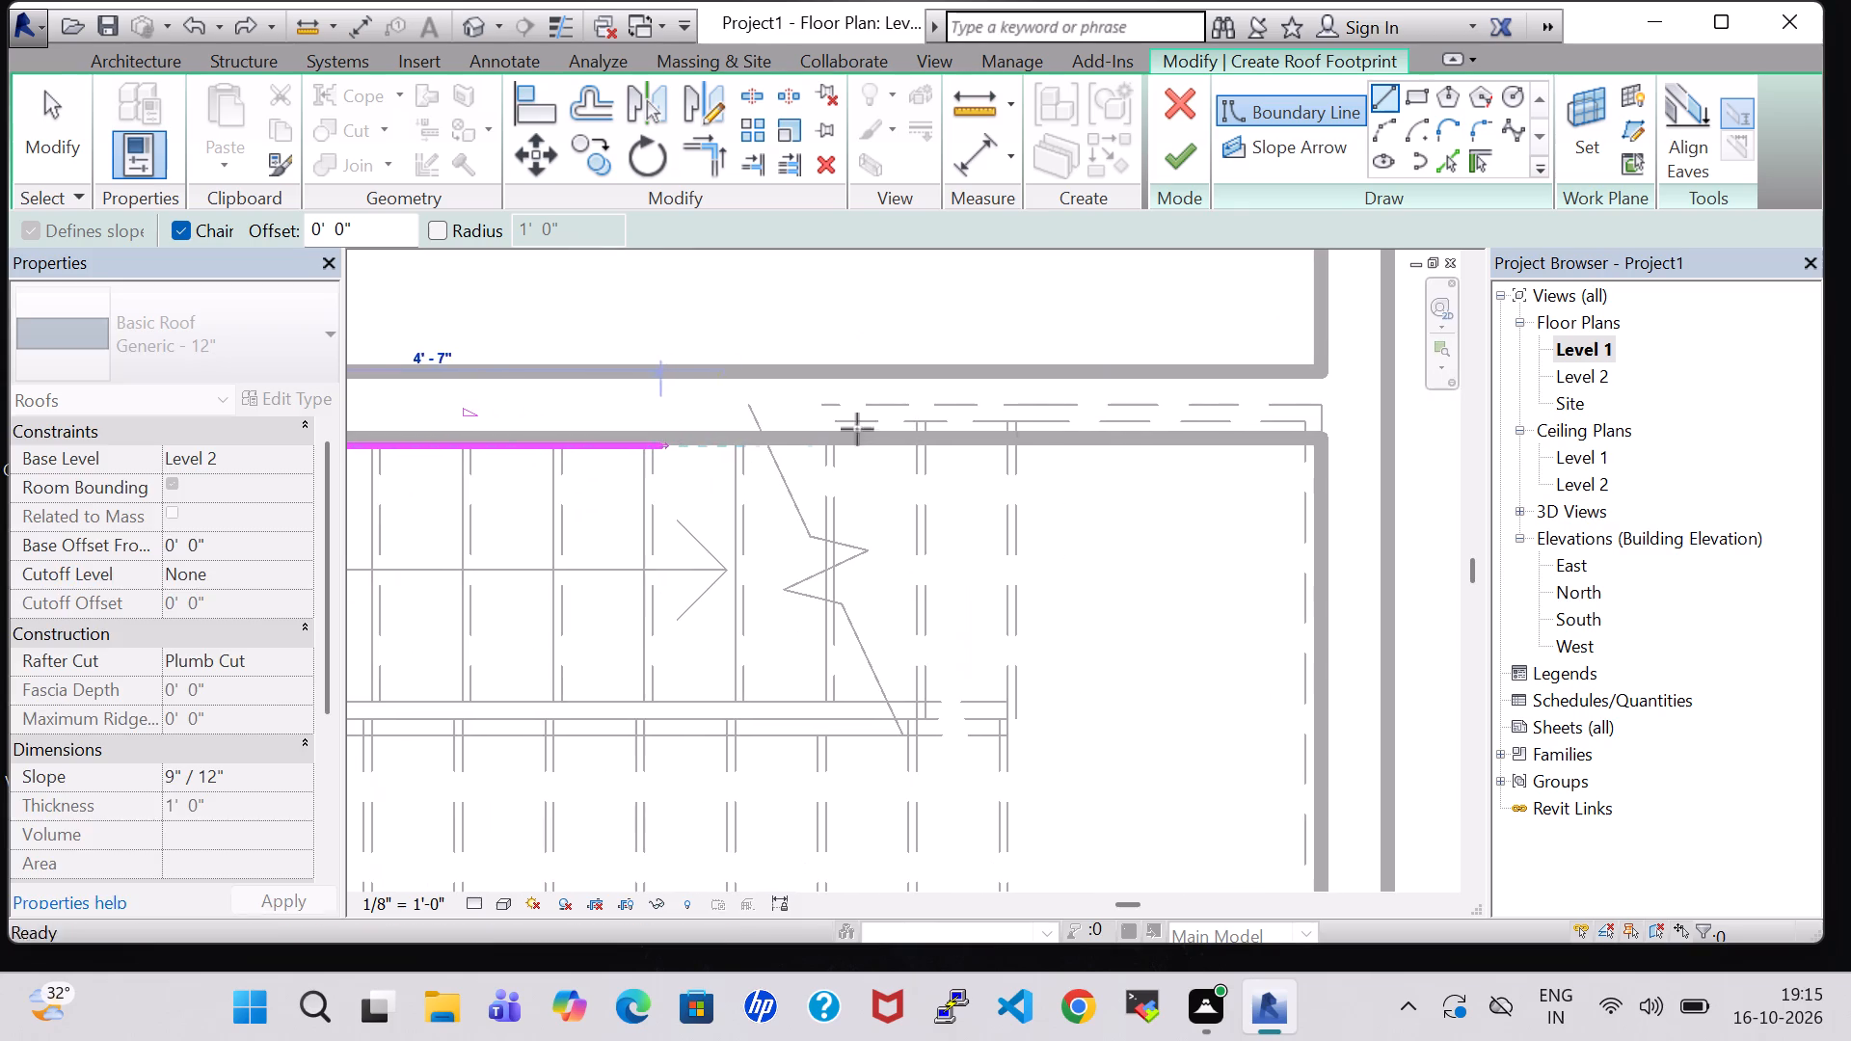
click(1387, 448)
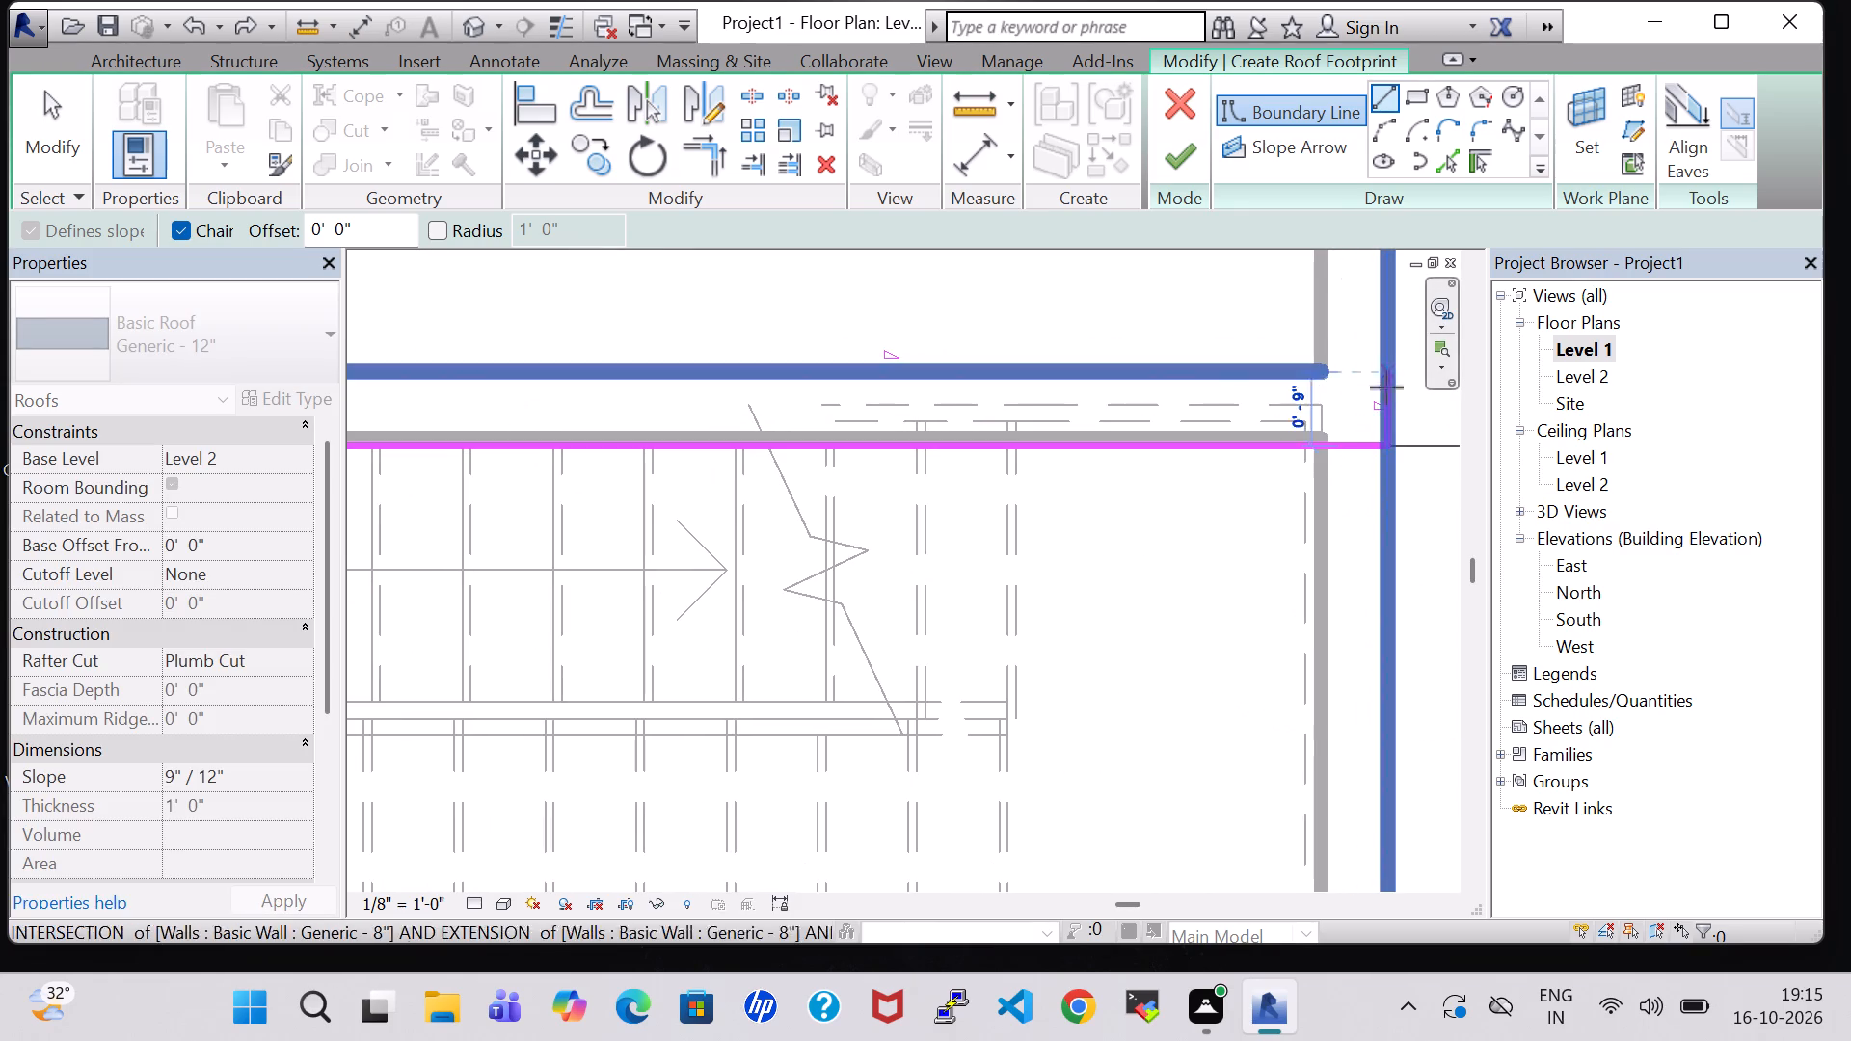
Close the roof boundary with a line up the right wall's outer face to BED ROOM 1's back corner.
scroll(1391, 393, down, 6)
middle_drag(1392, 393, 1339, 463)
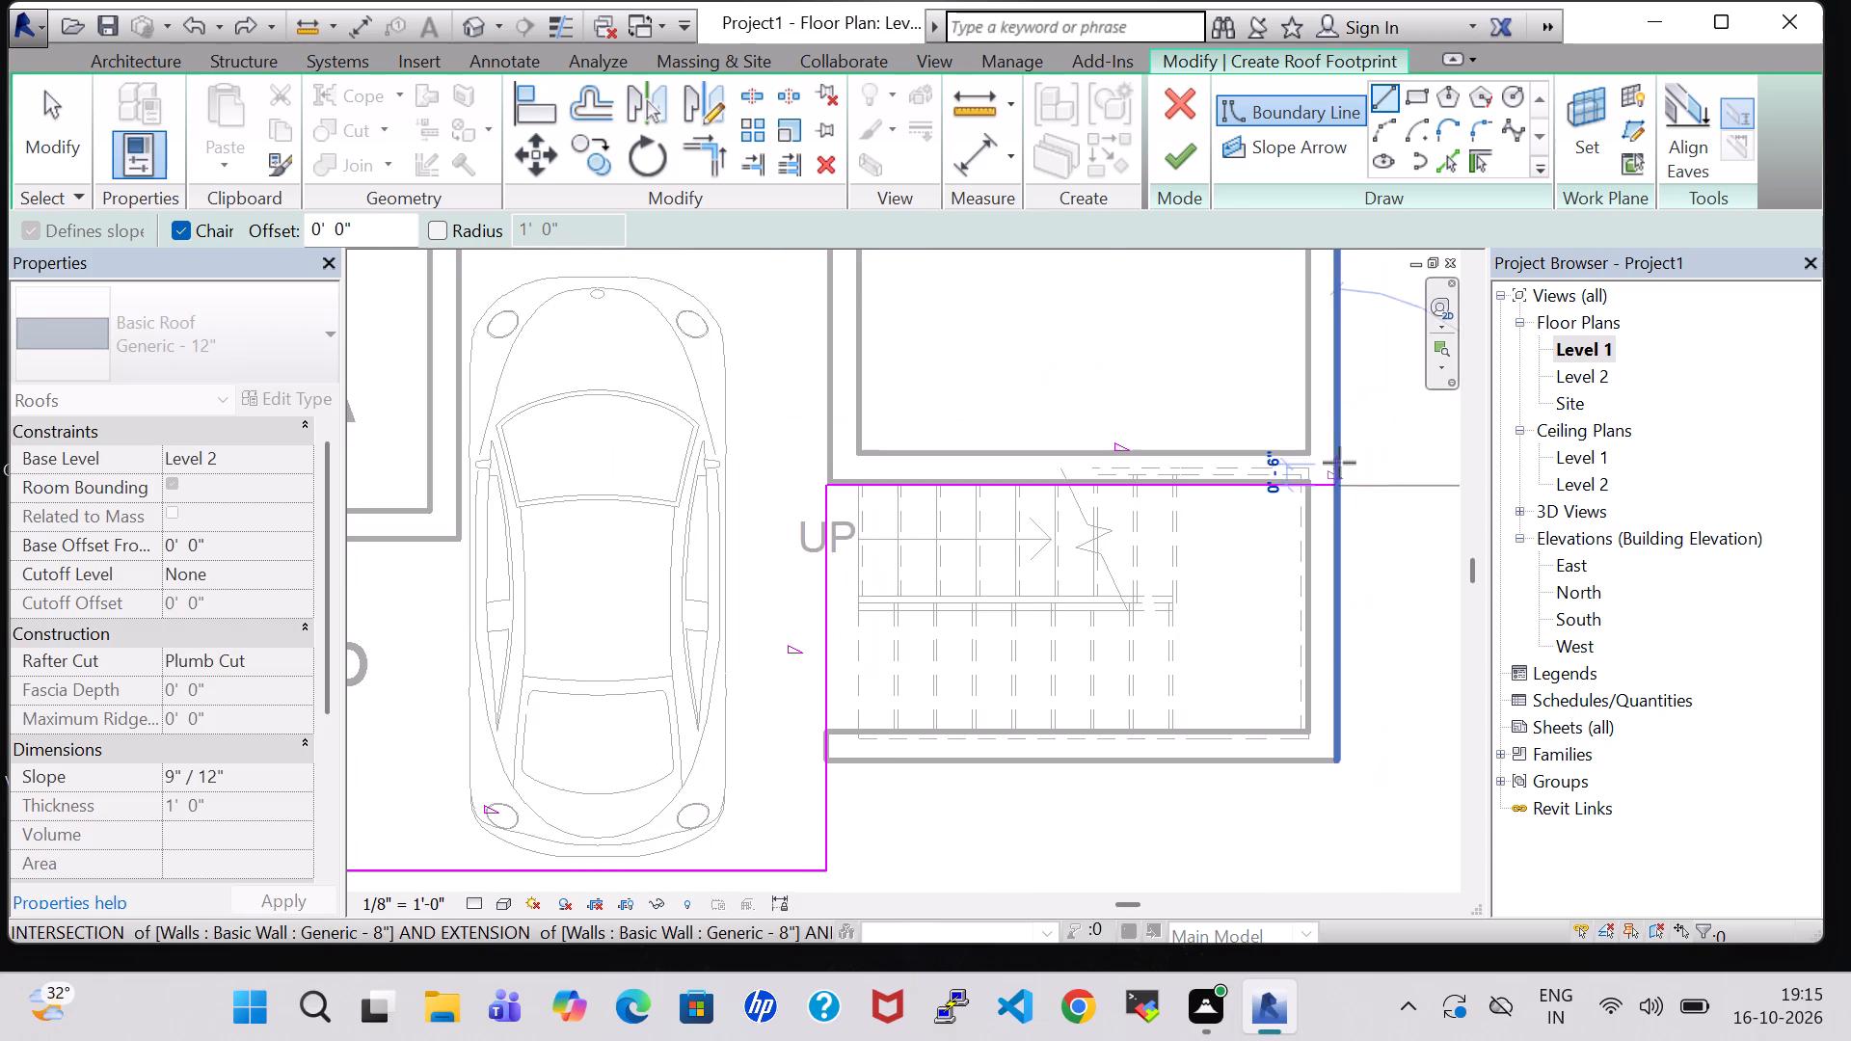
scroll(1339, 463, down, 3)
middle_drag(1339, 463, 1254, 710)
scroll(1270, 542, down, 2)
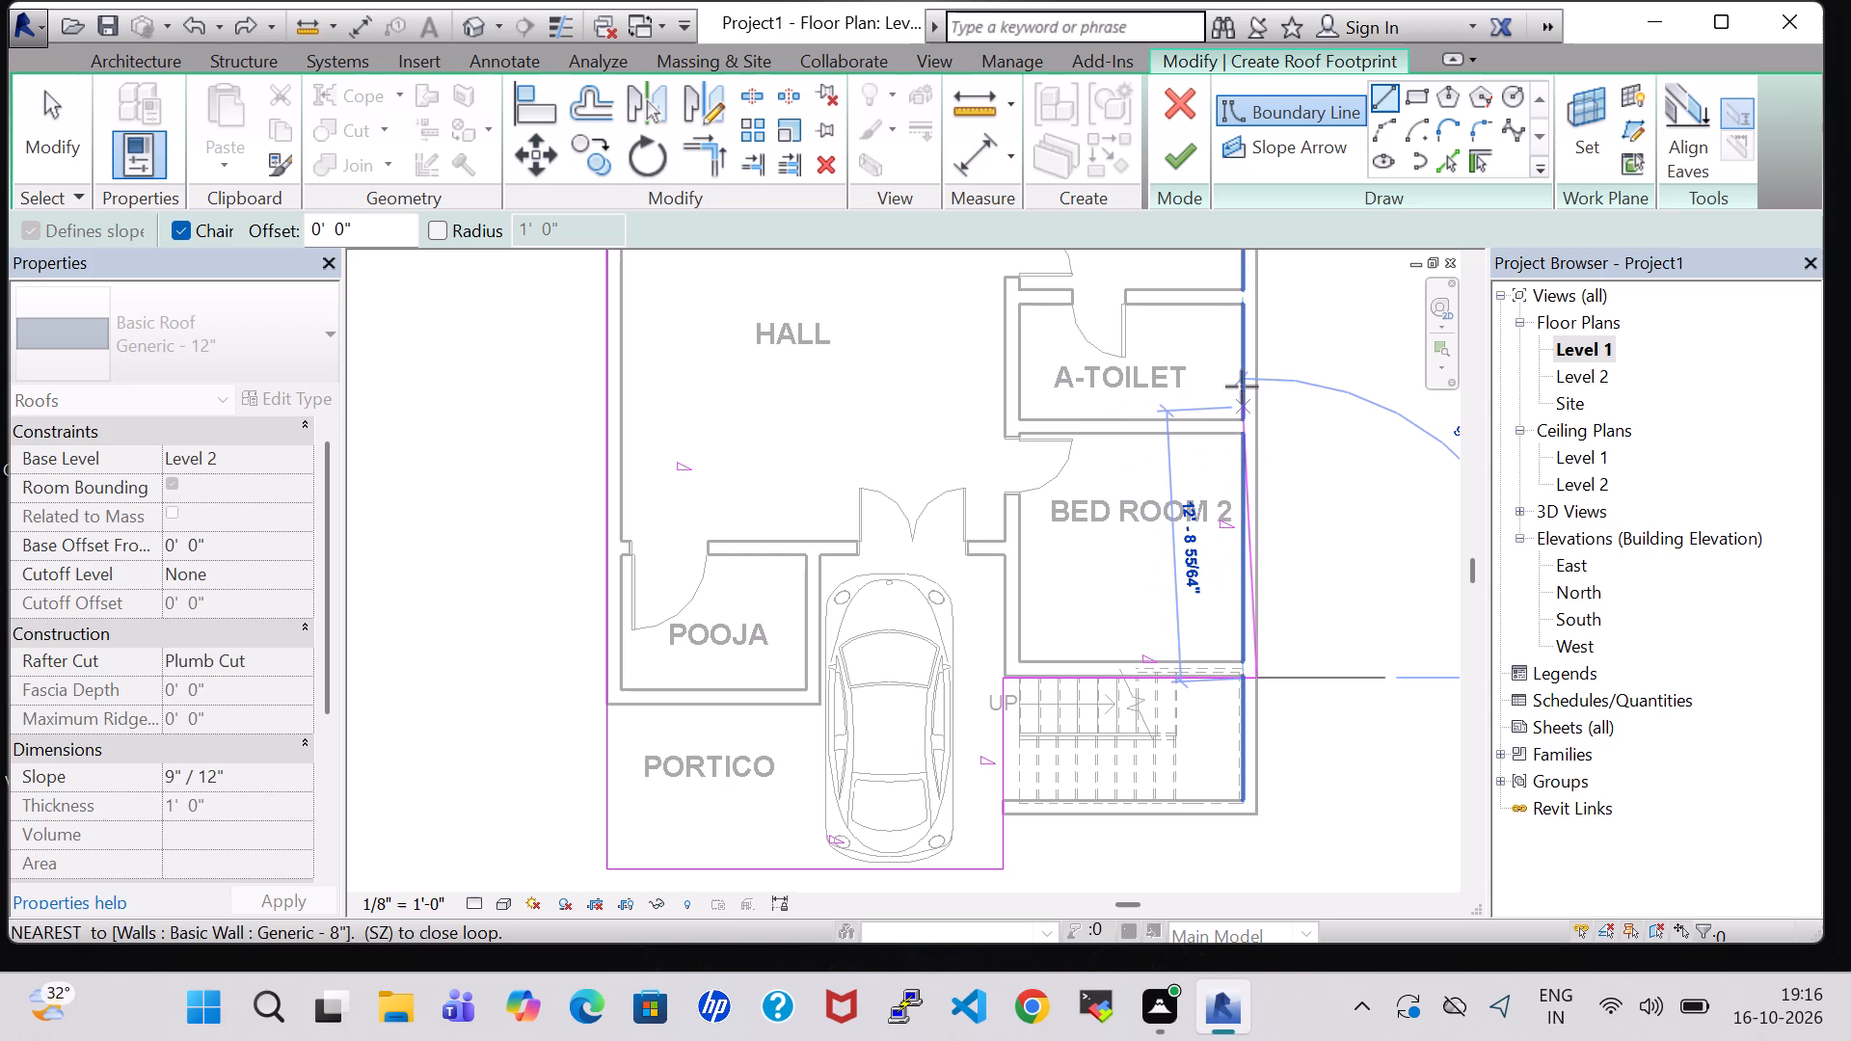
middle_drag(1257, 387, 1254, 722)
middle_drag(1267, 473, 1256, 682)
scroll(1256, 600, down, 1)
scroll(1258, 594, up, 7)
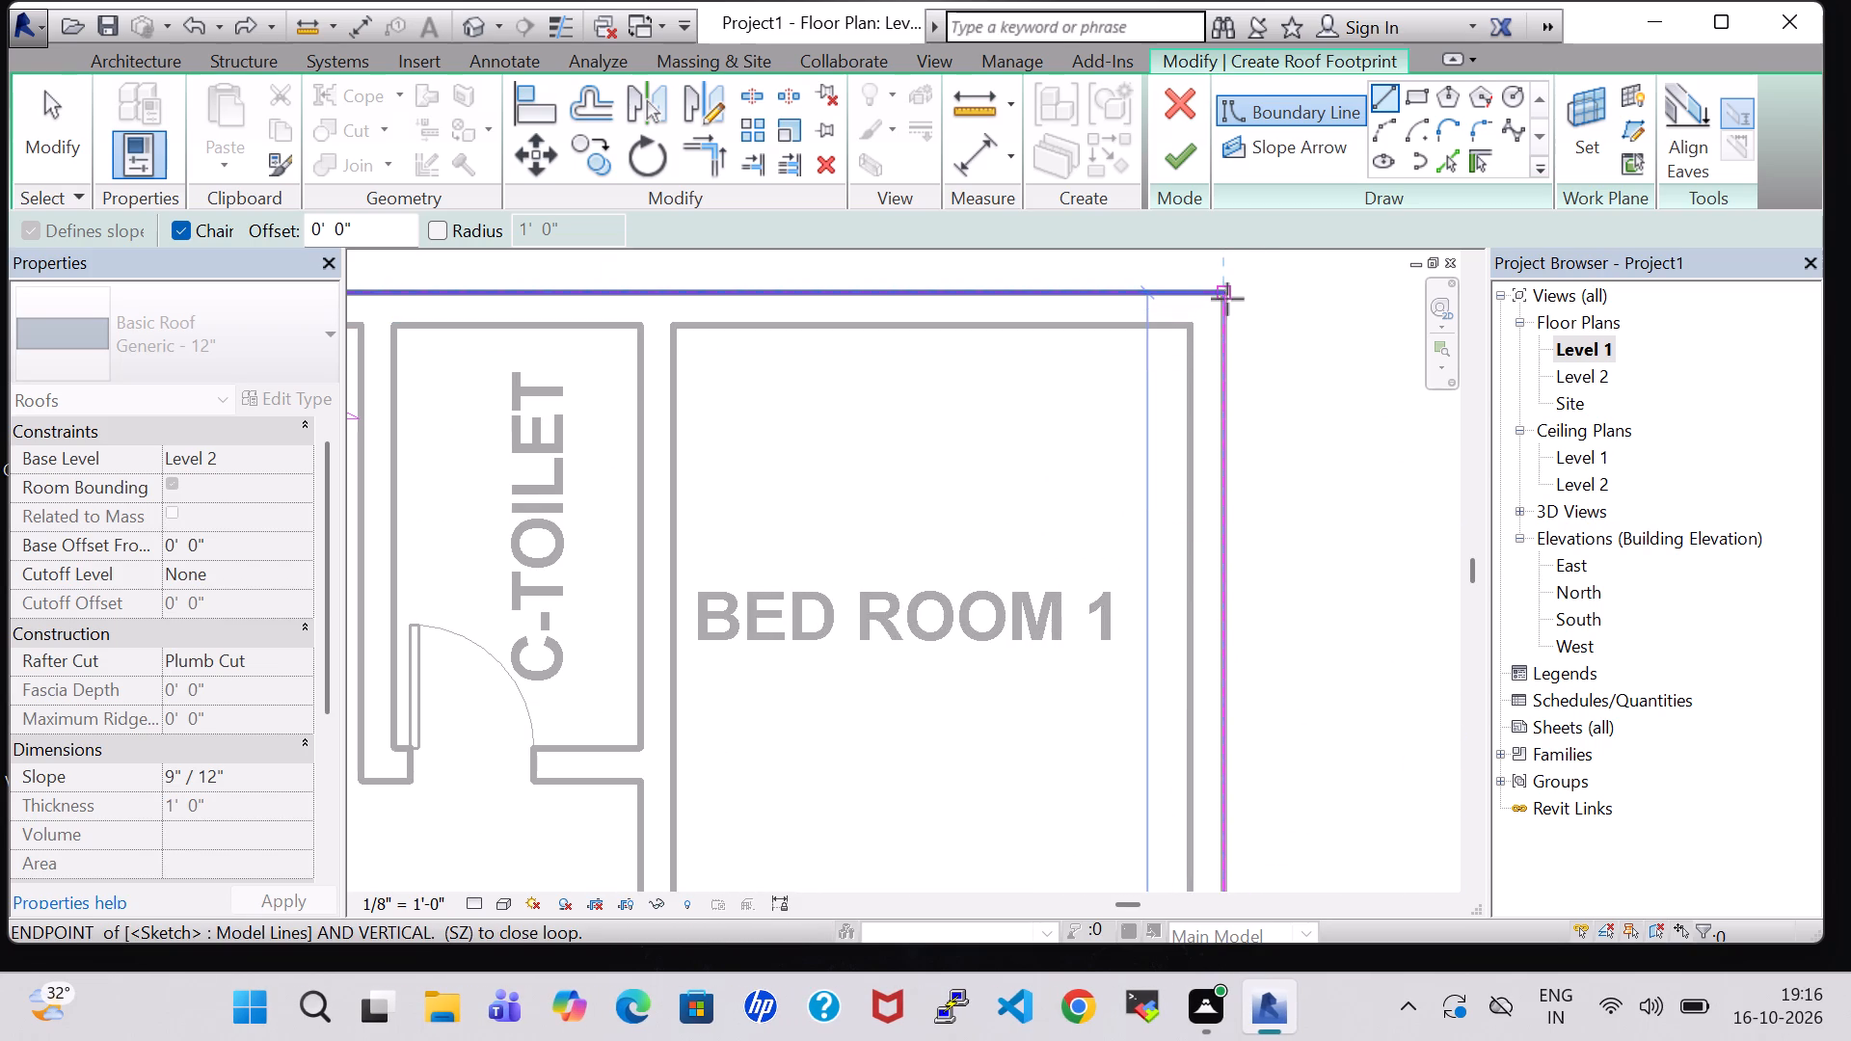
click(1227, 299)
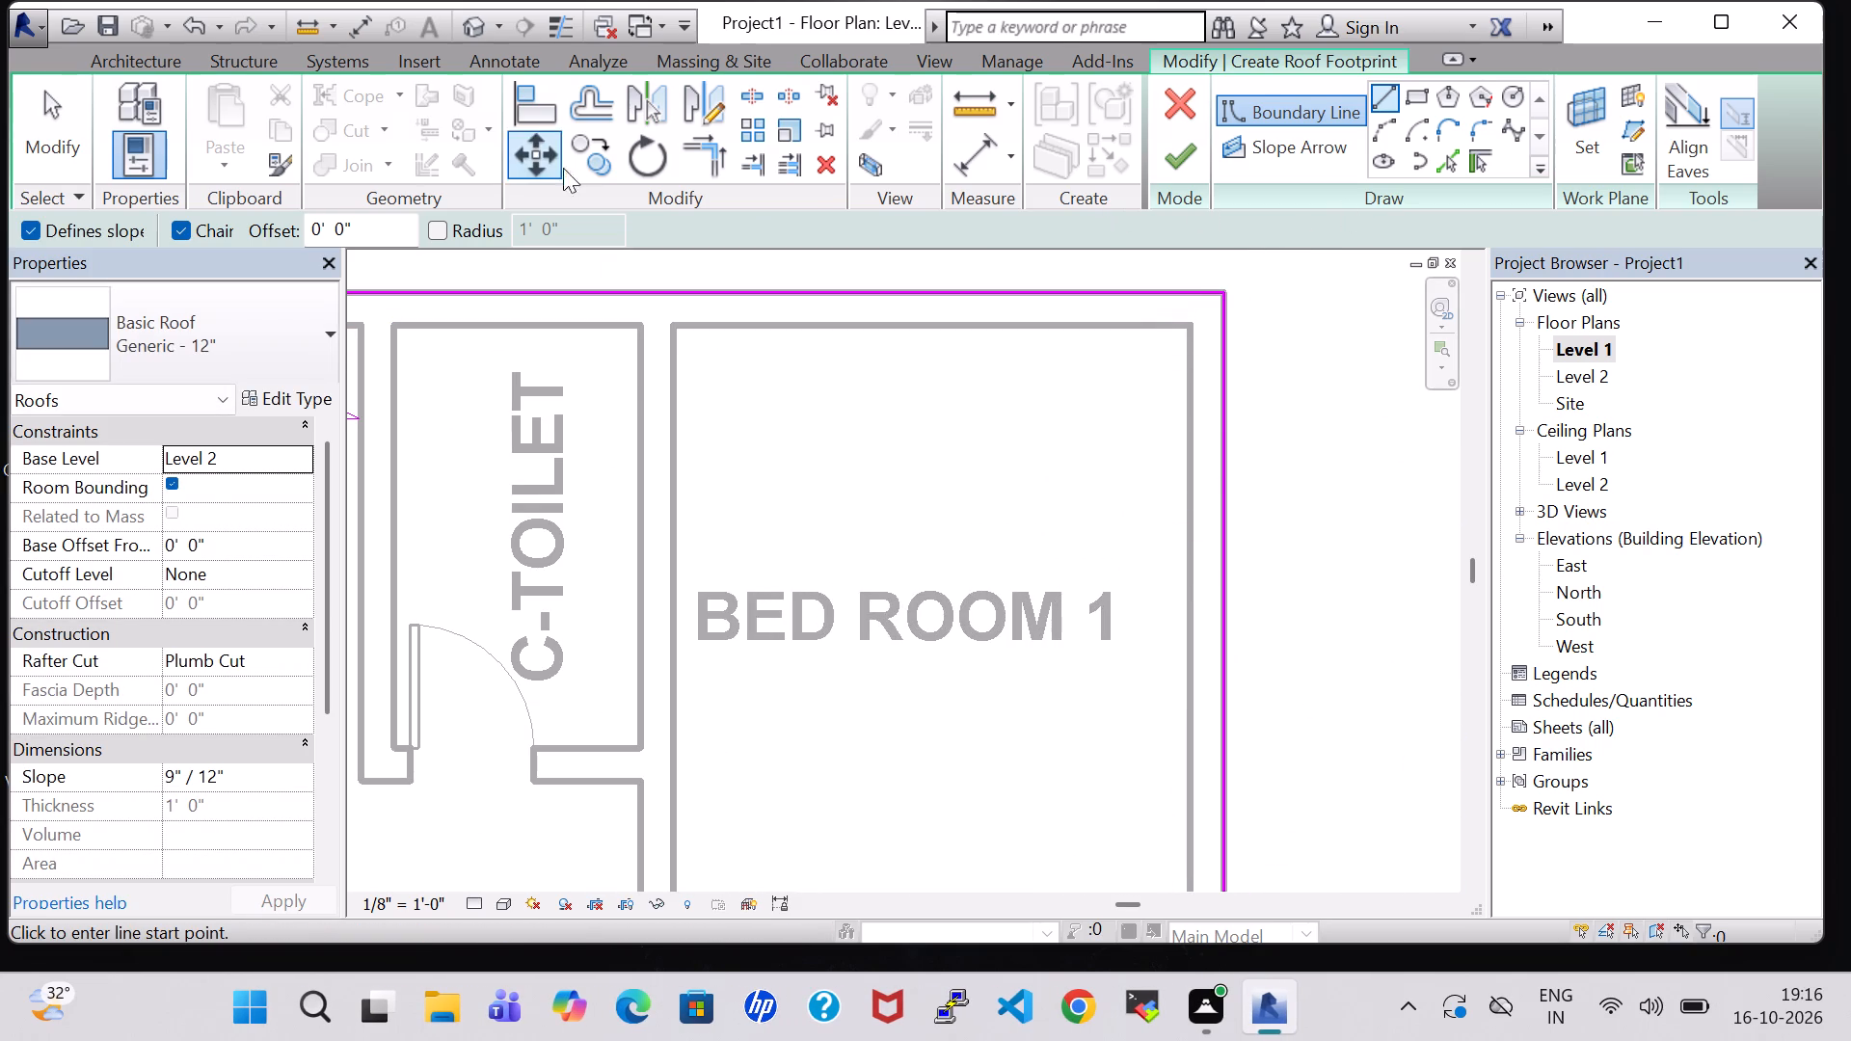
Turn off slope definition for new roof boundary lines.
click(34, 226)
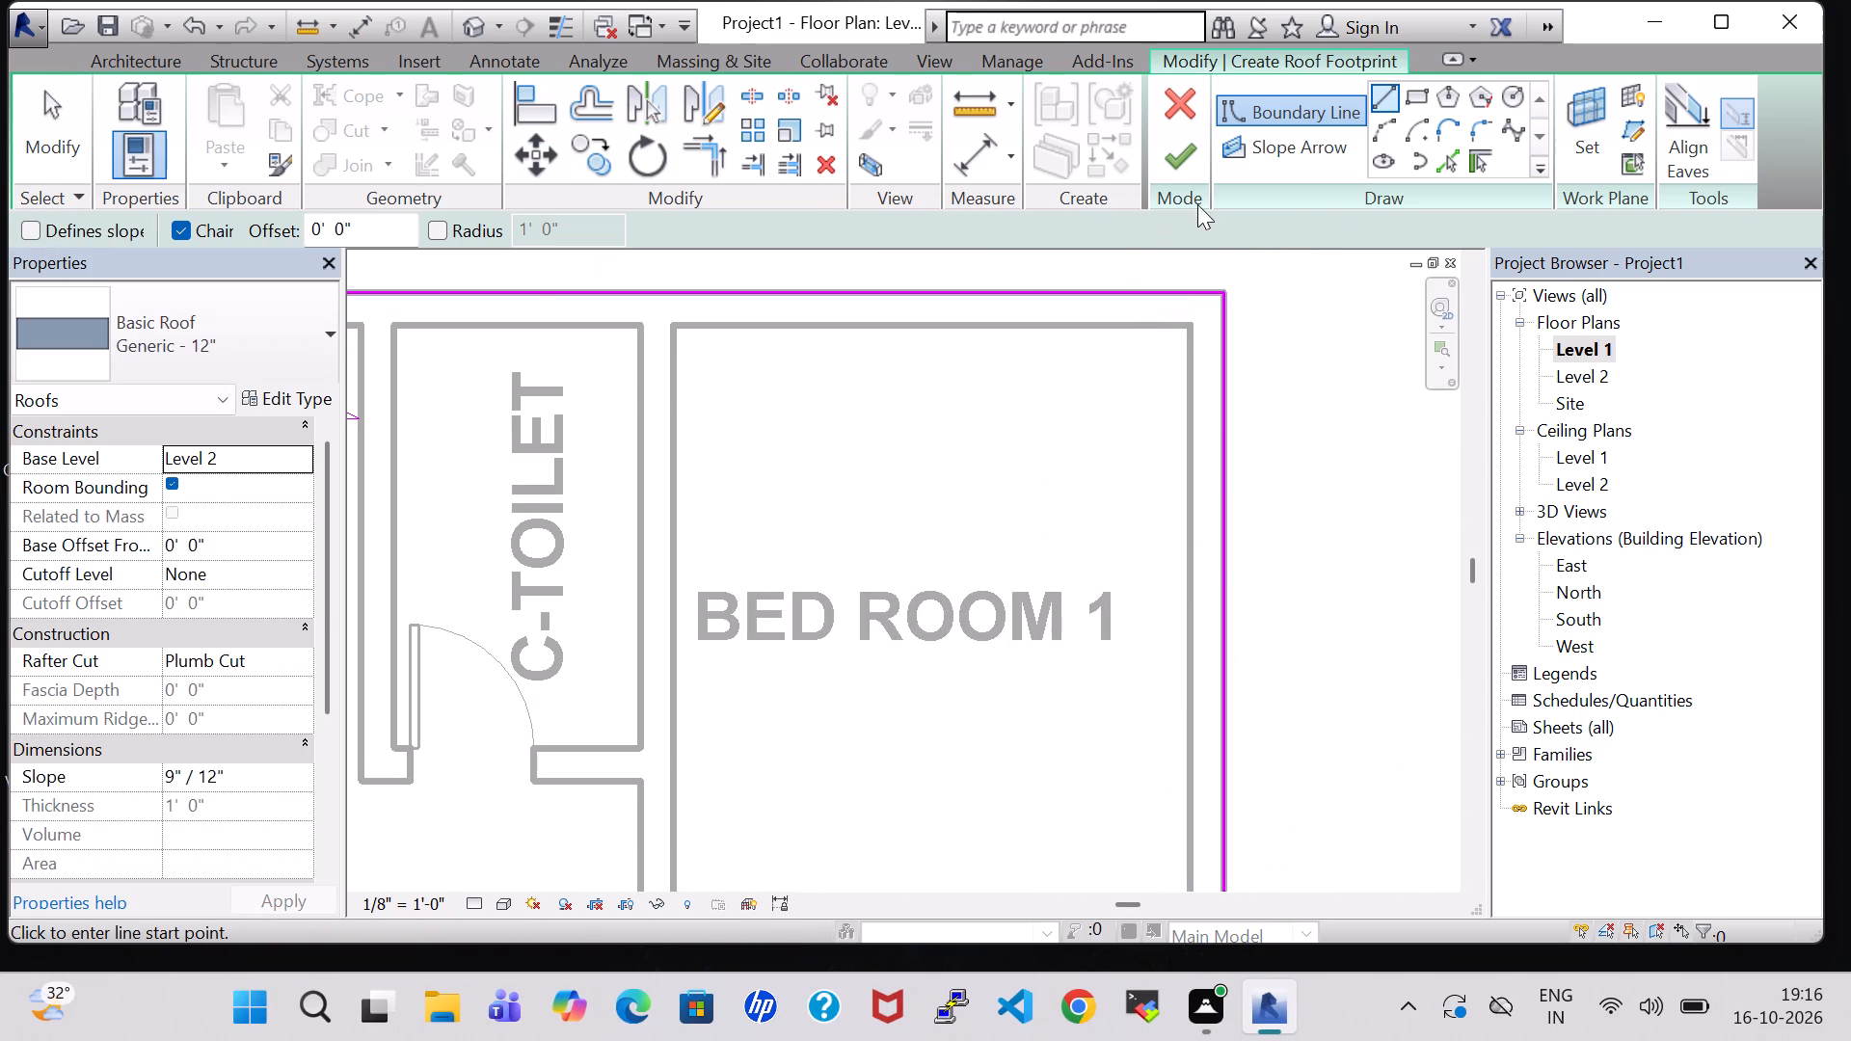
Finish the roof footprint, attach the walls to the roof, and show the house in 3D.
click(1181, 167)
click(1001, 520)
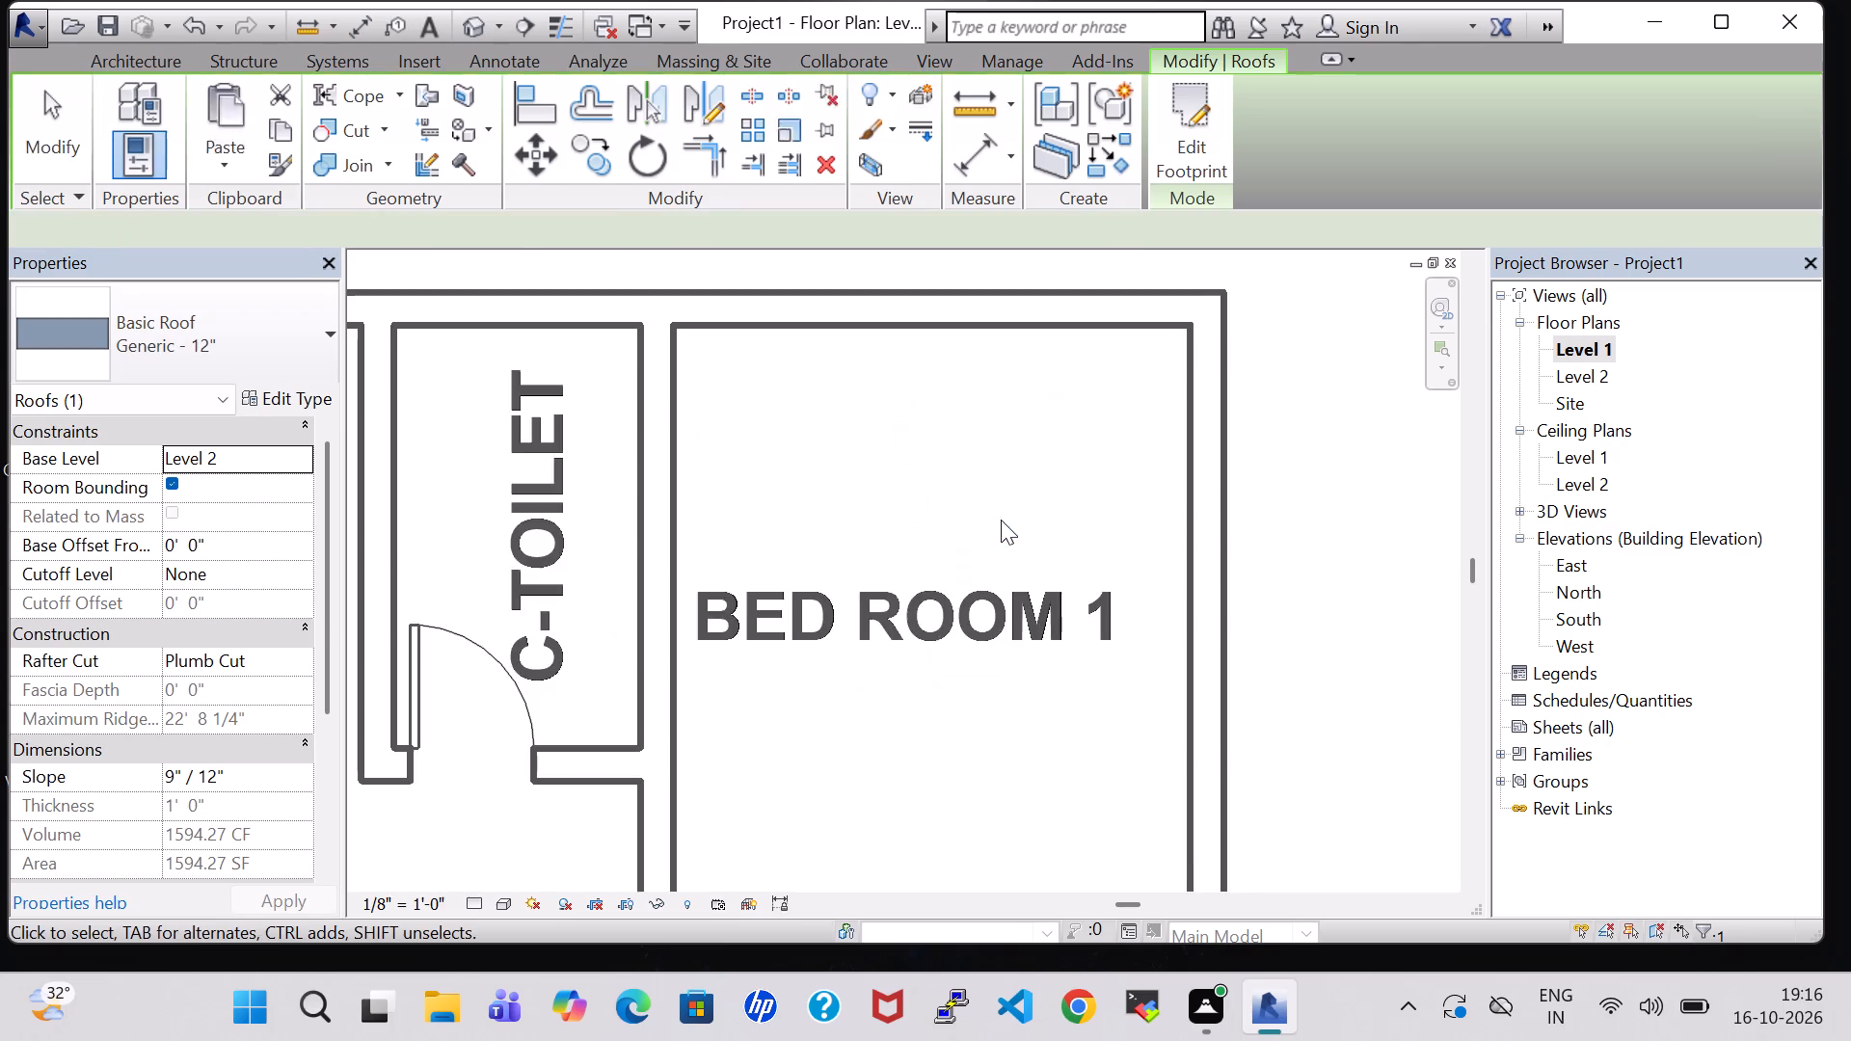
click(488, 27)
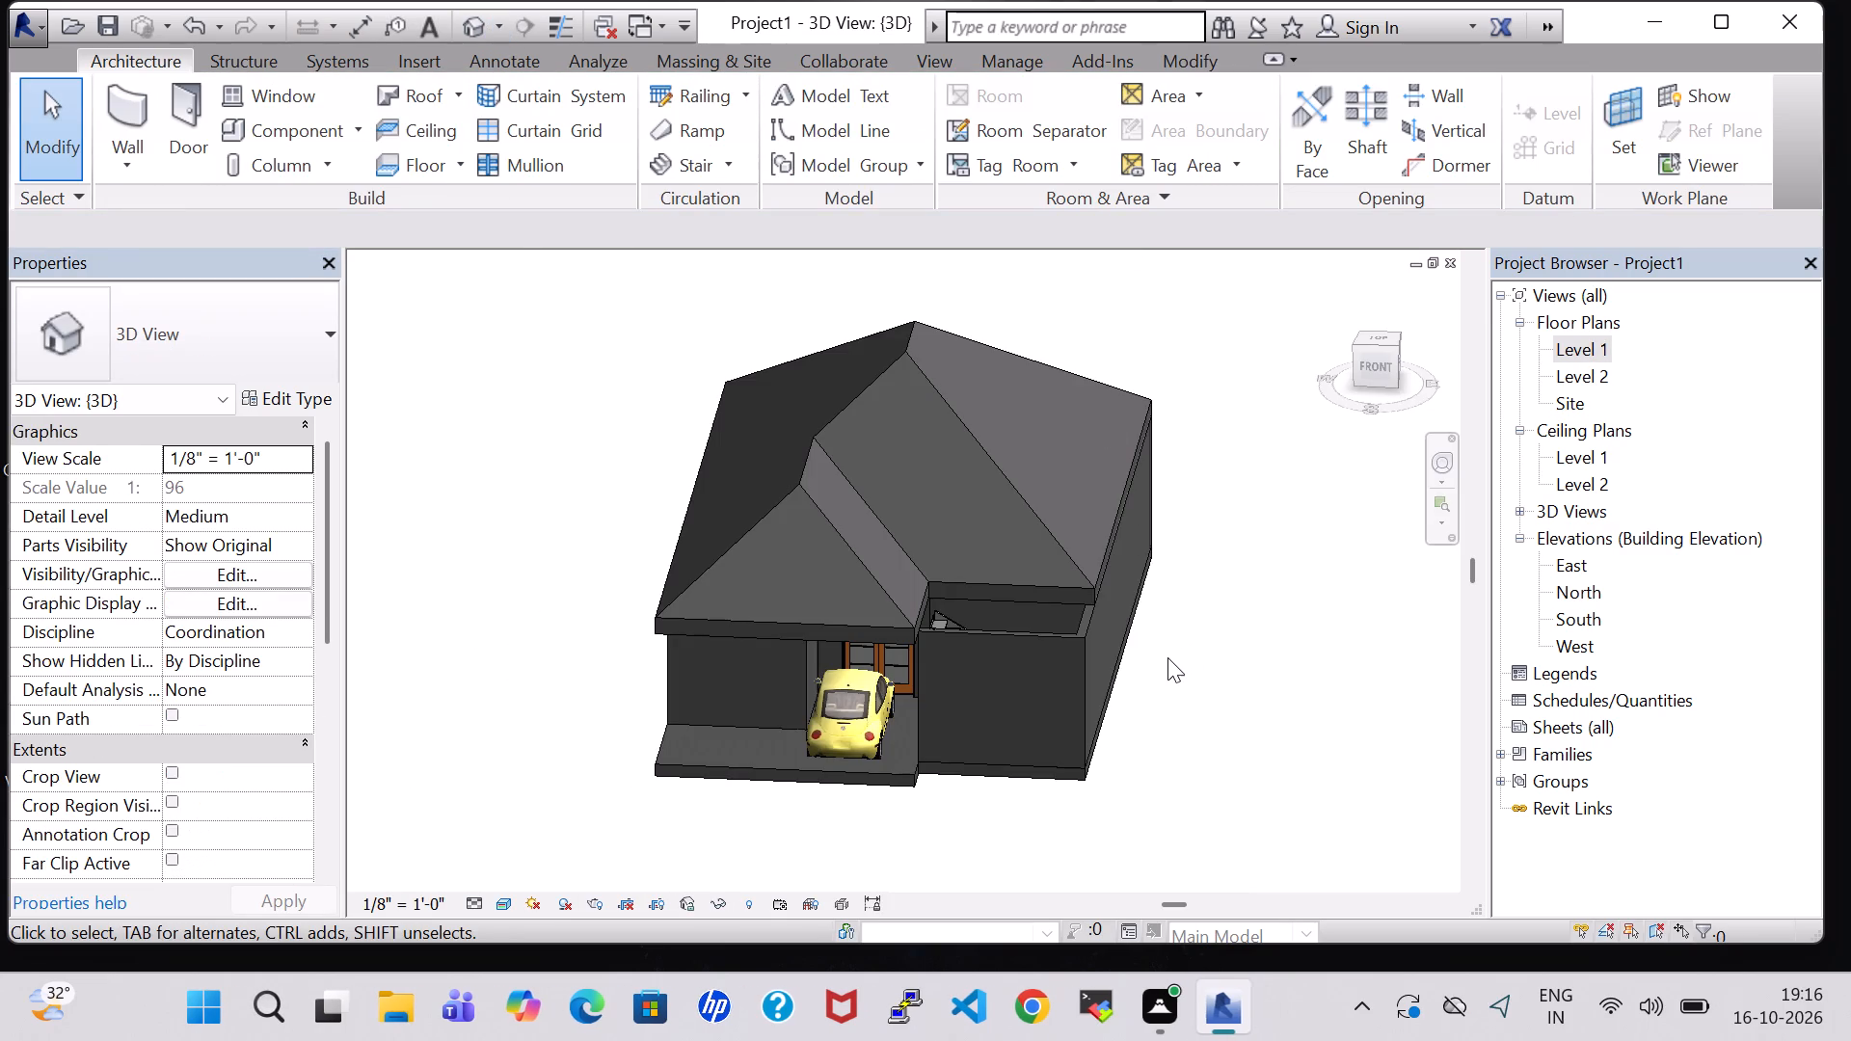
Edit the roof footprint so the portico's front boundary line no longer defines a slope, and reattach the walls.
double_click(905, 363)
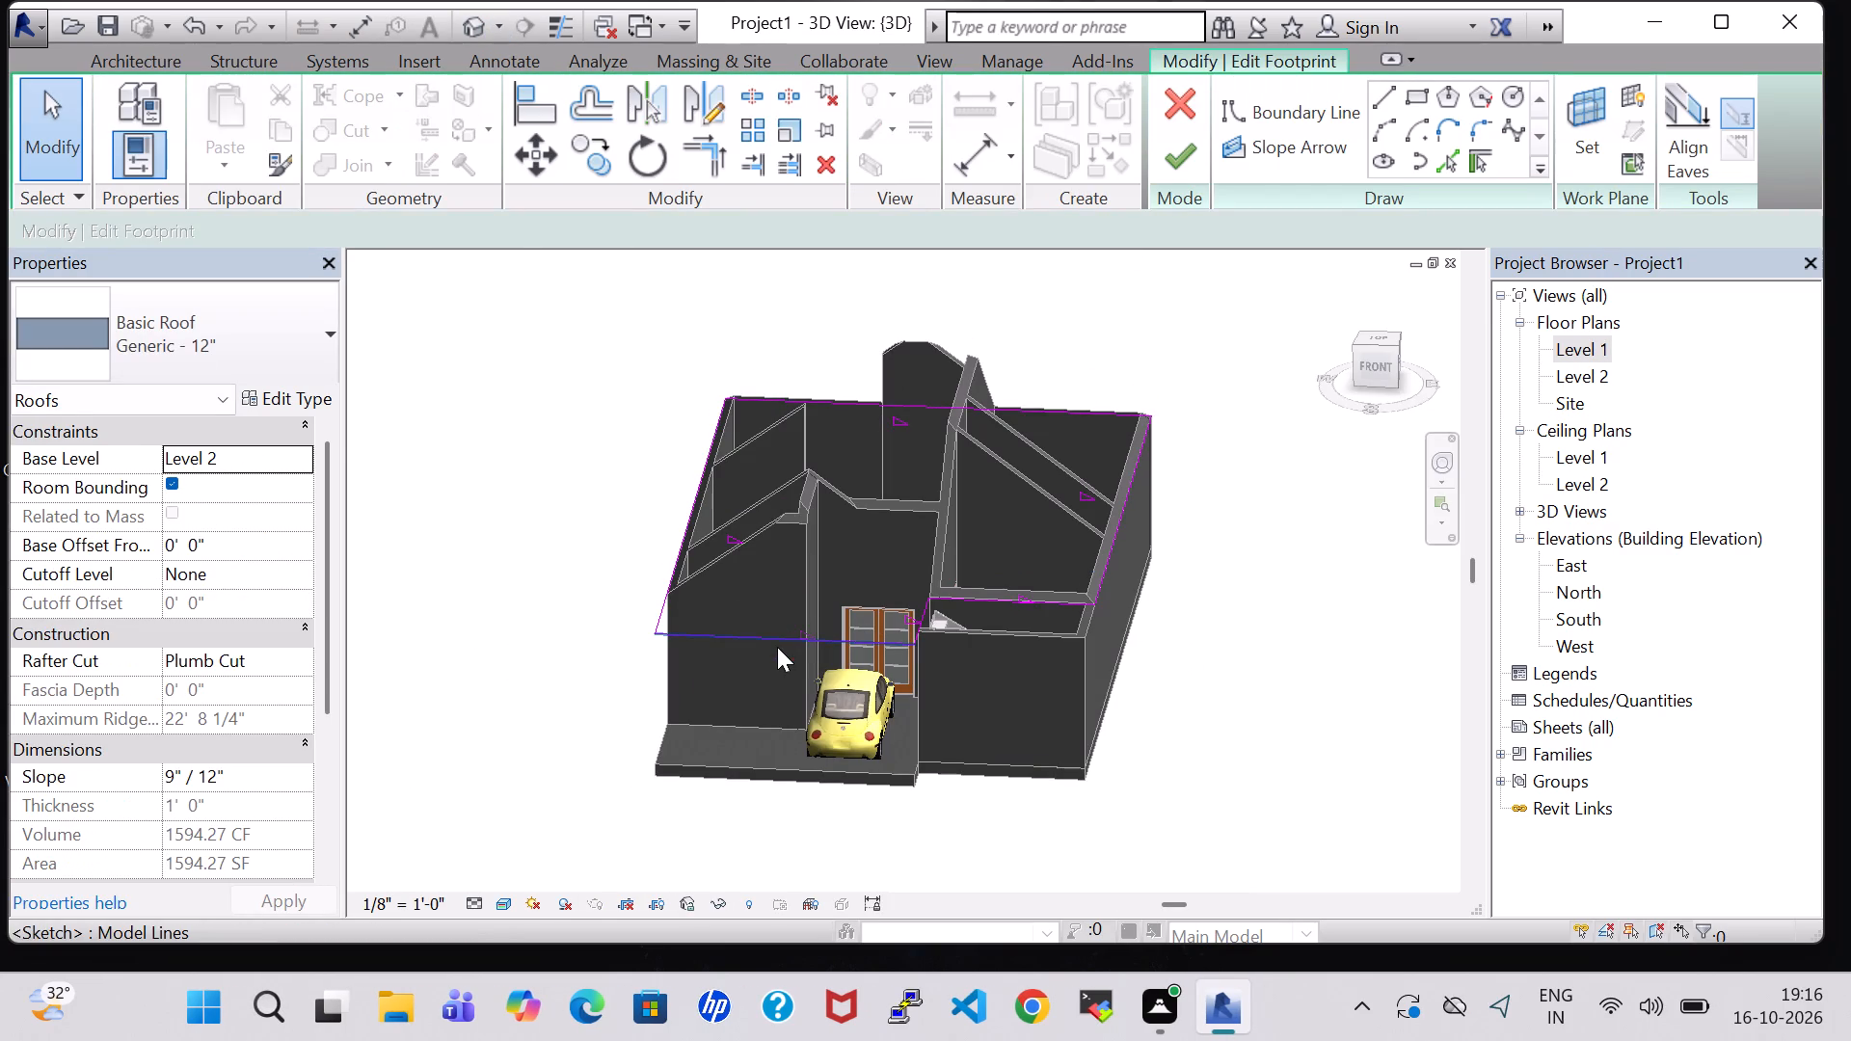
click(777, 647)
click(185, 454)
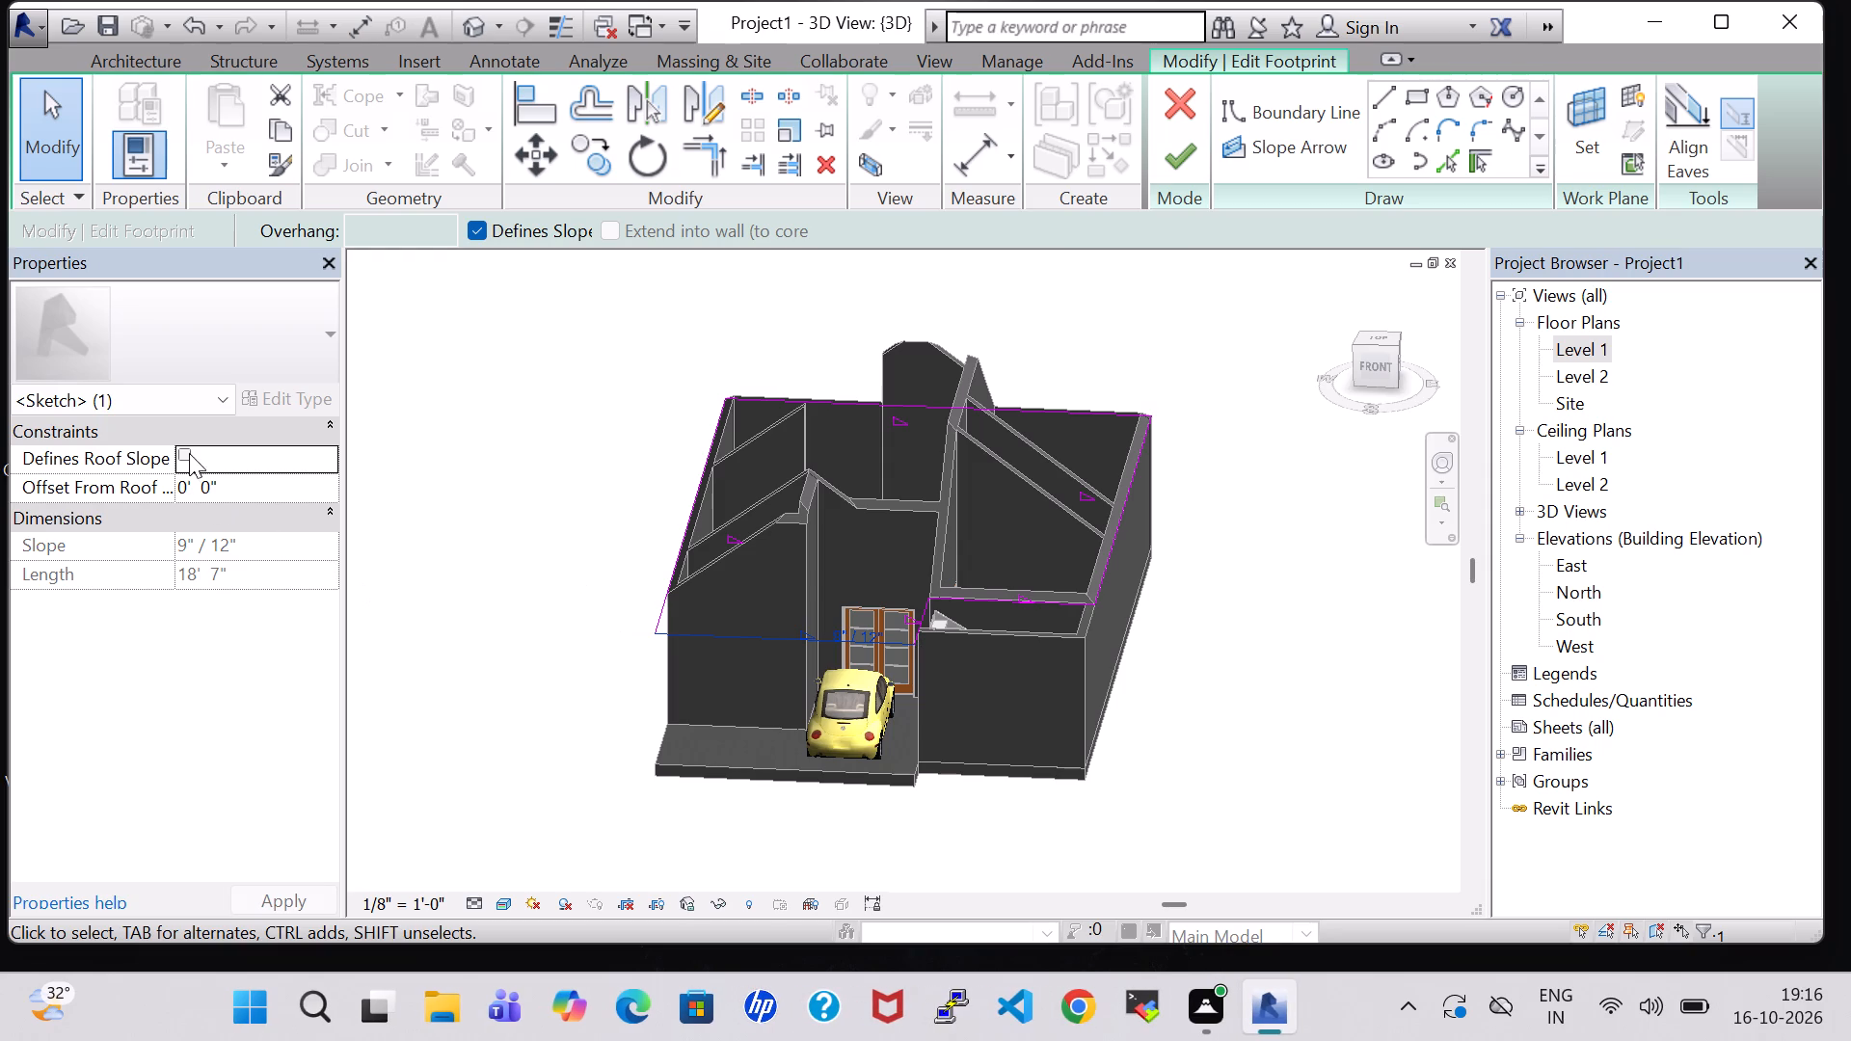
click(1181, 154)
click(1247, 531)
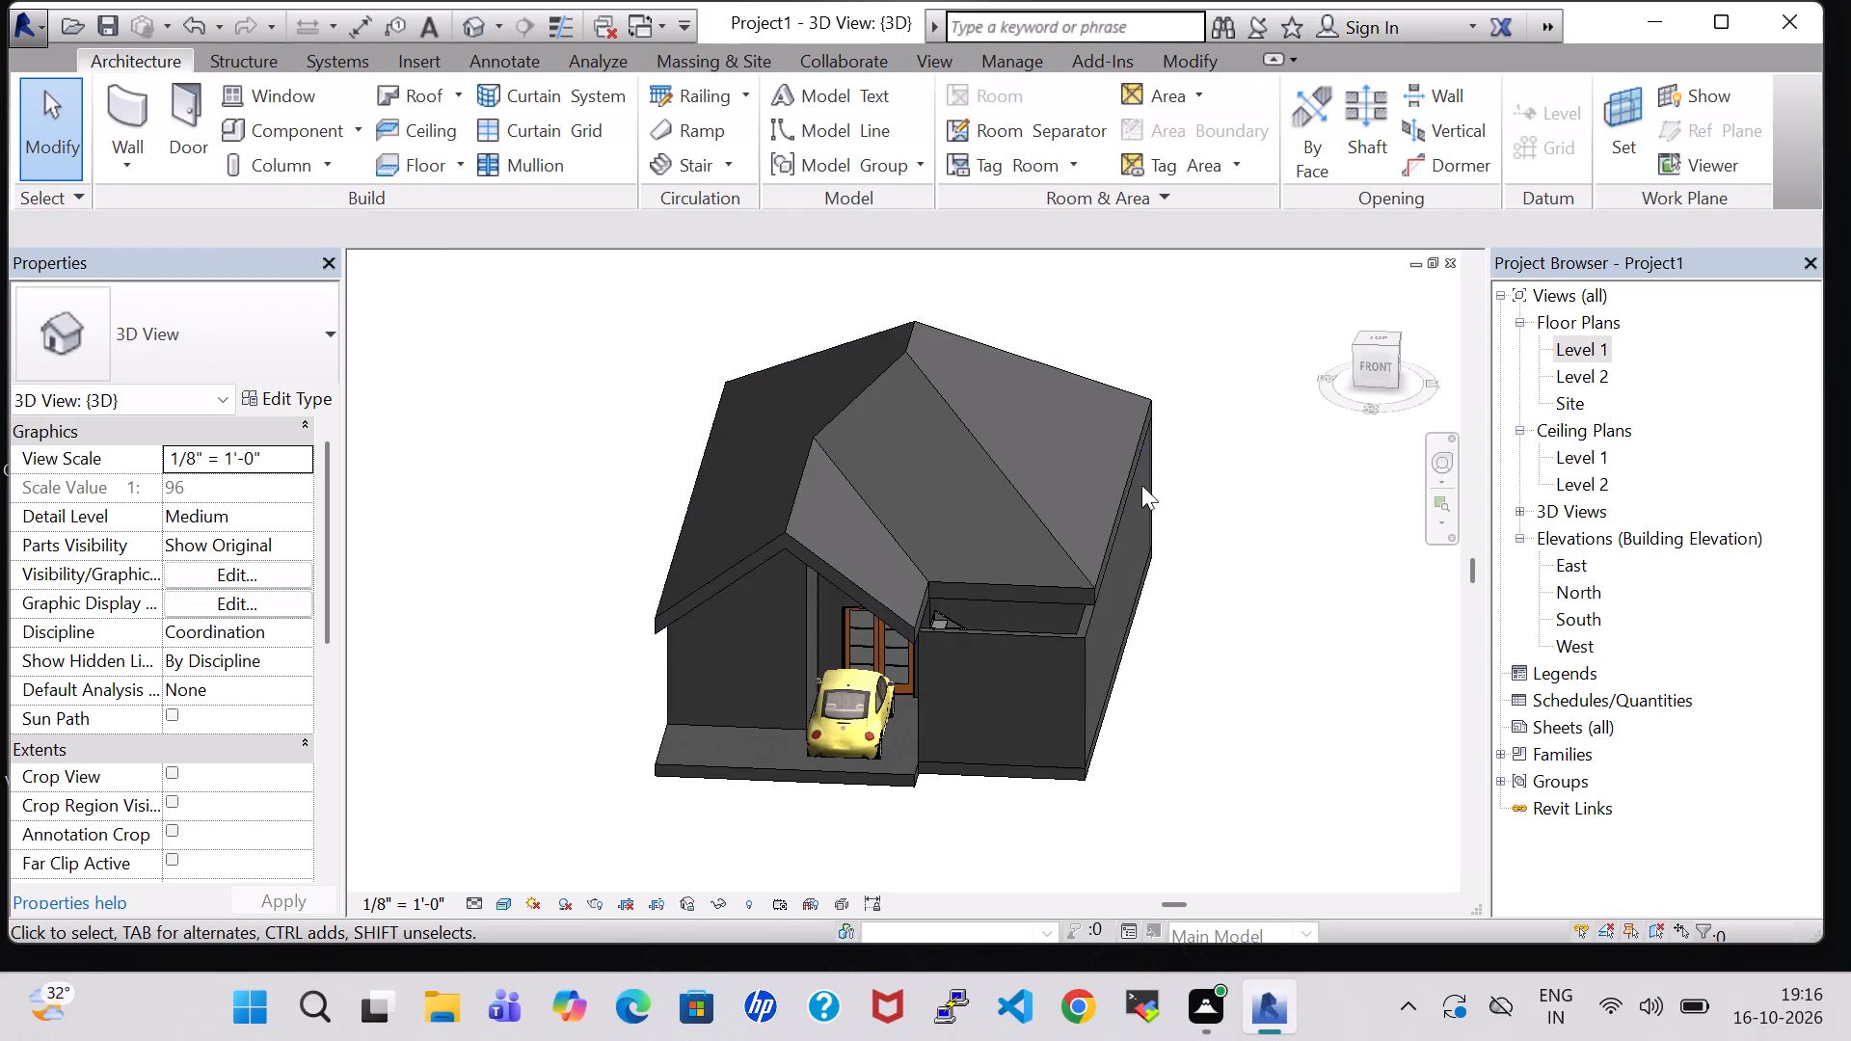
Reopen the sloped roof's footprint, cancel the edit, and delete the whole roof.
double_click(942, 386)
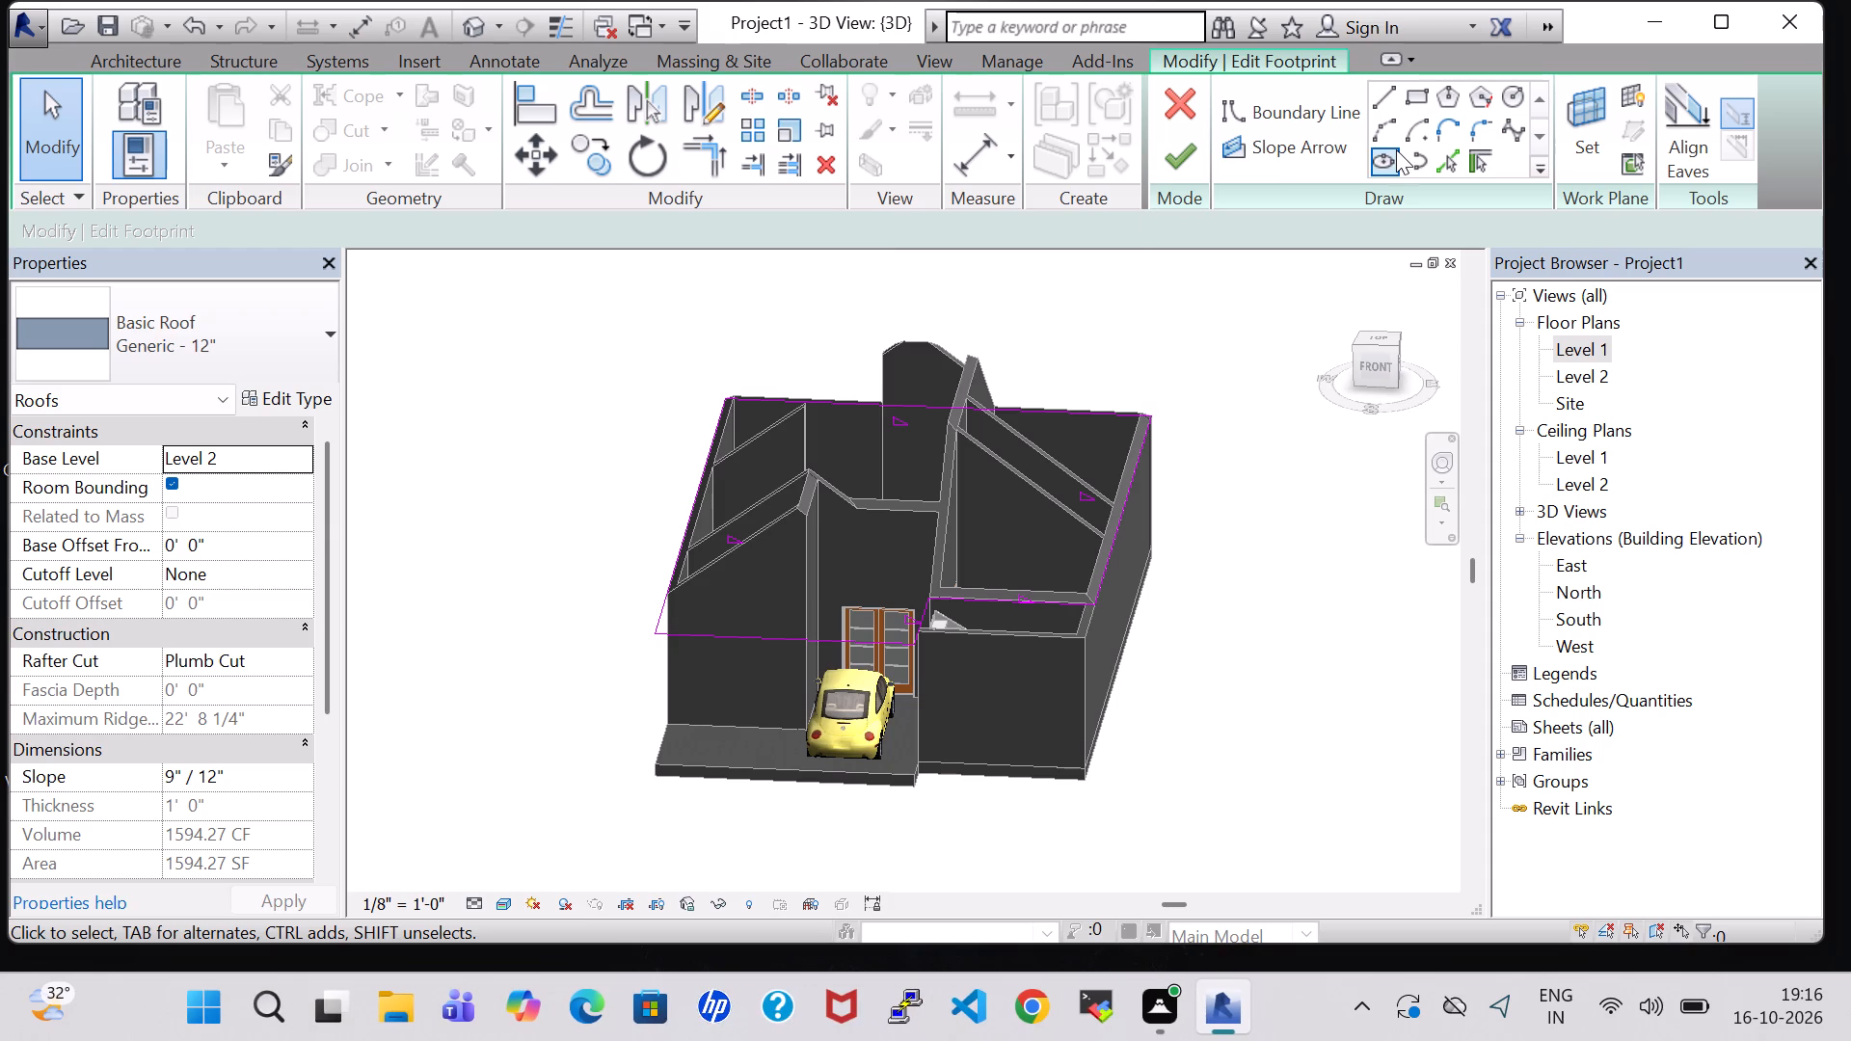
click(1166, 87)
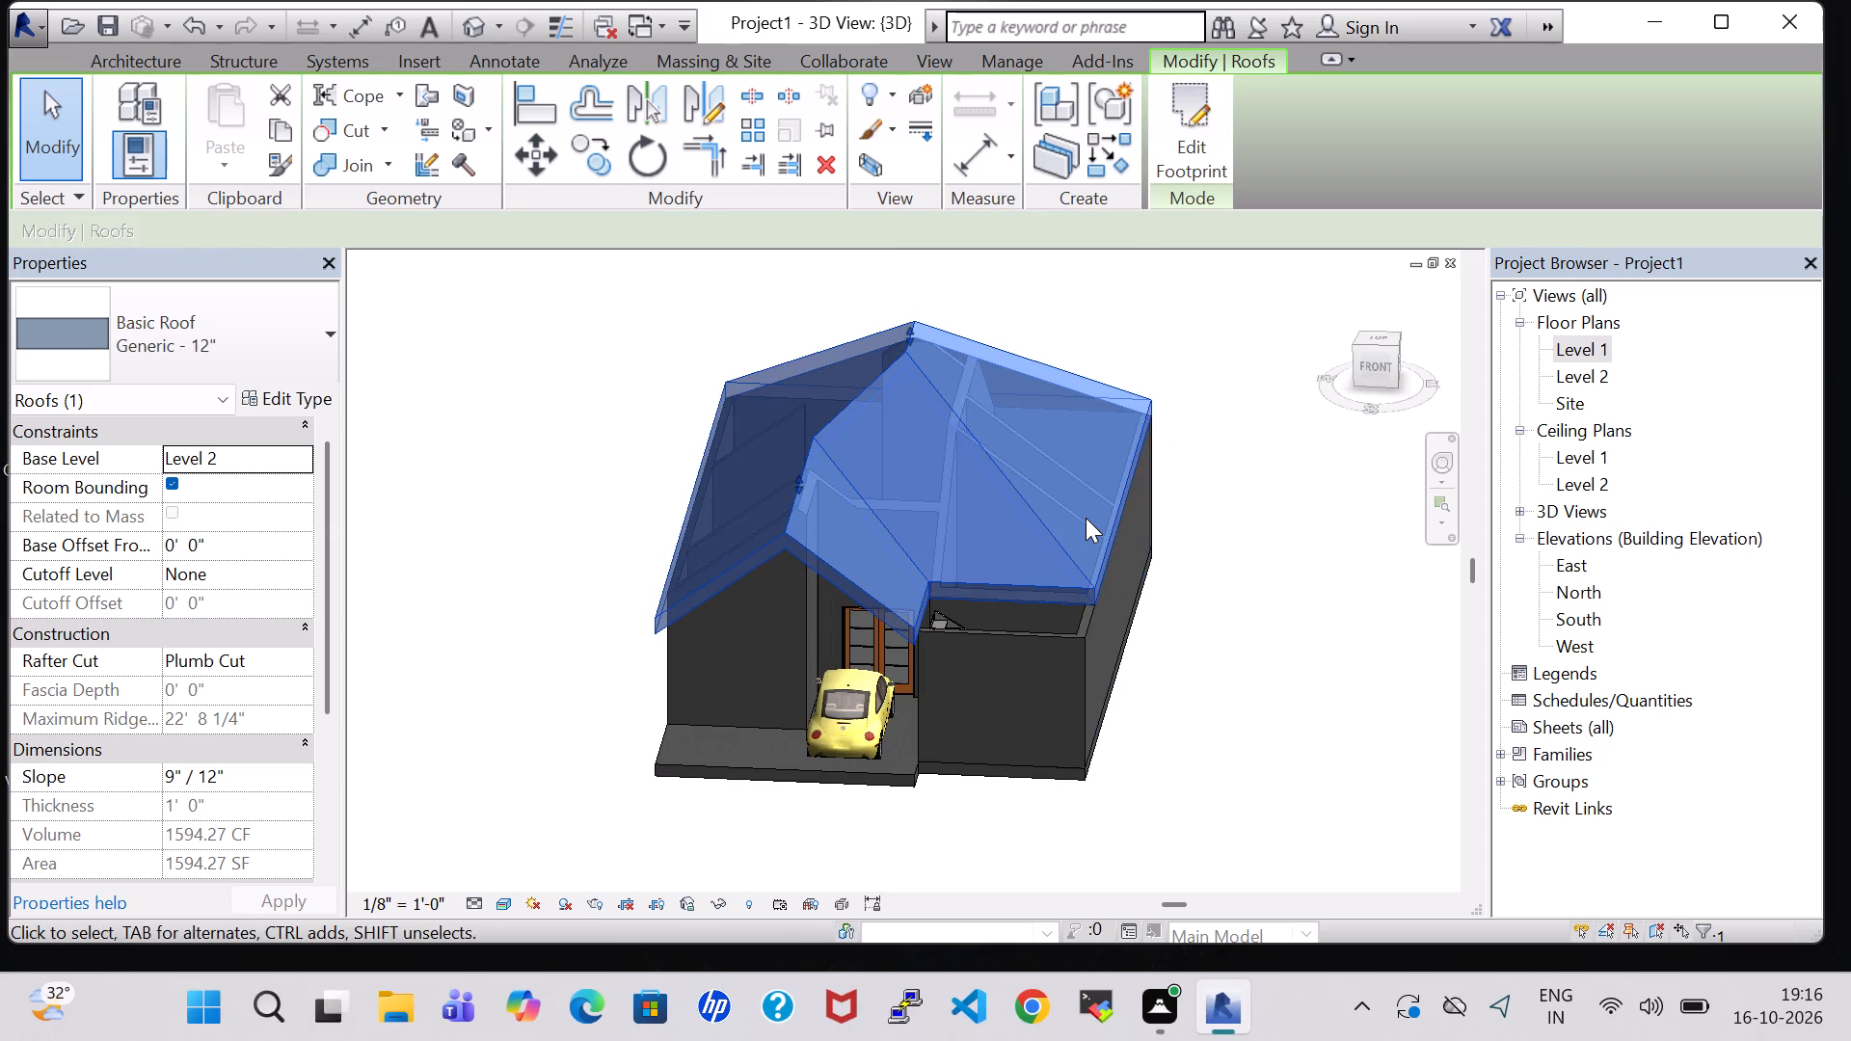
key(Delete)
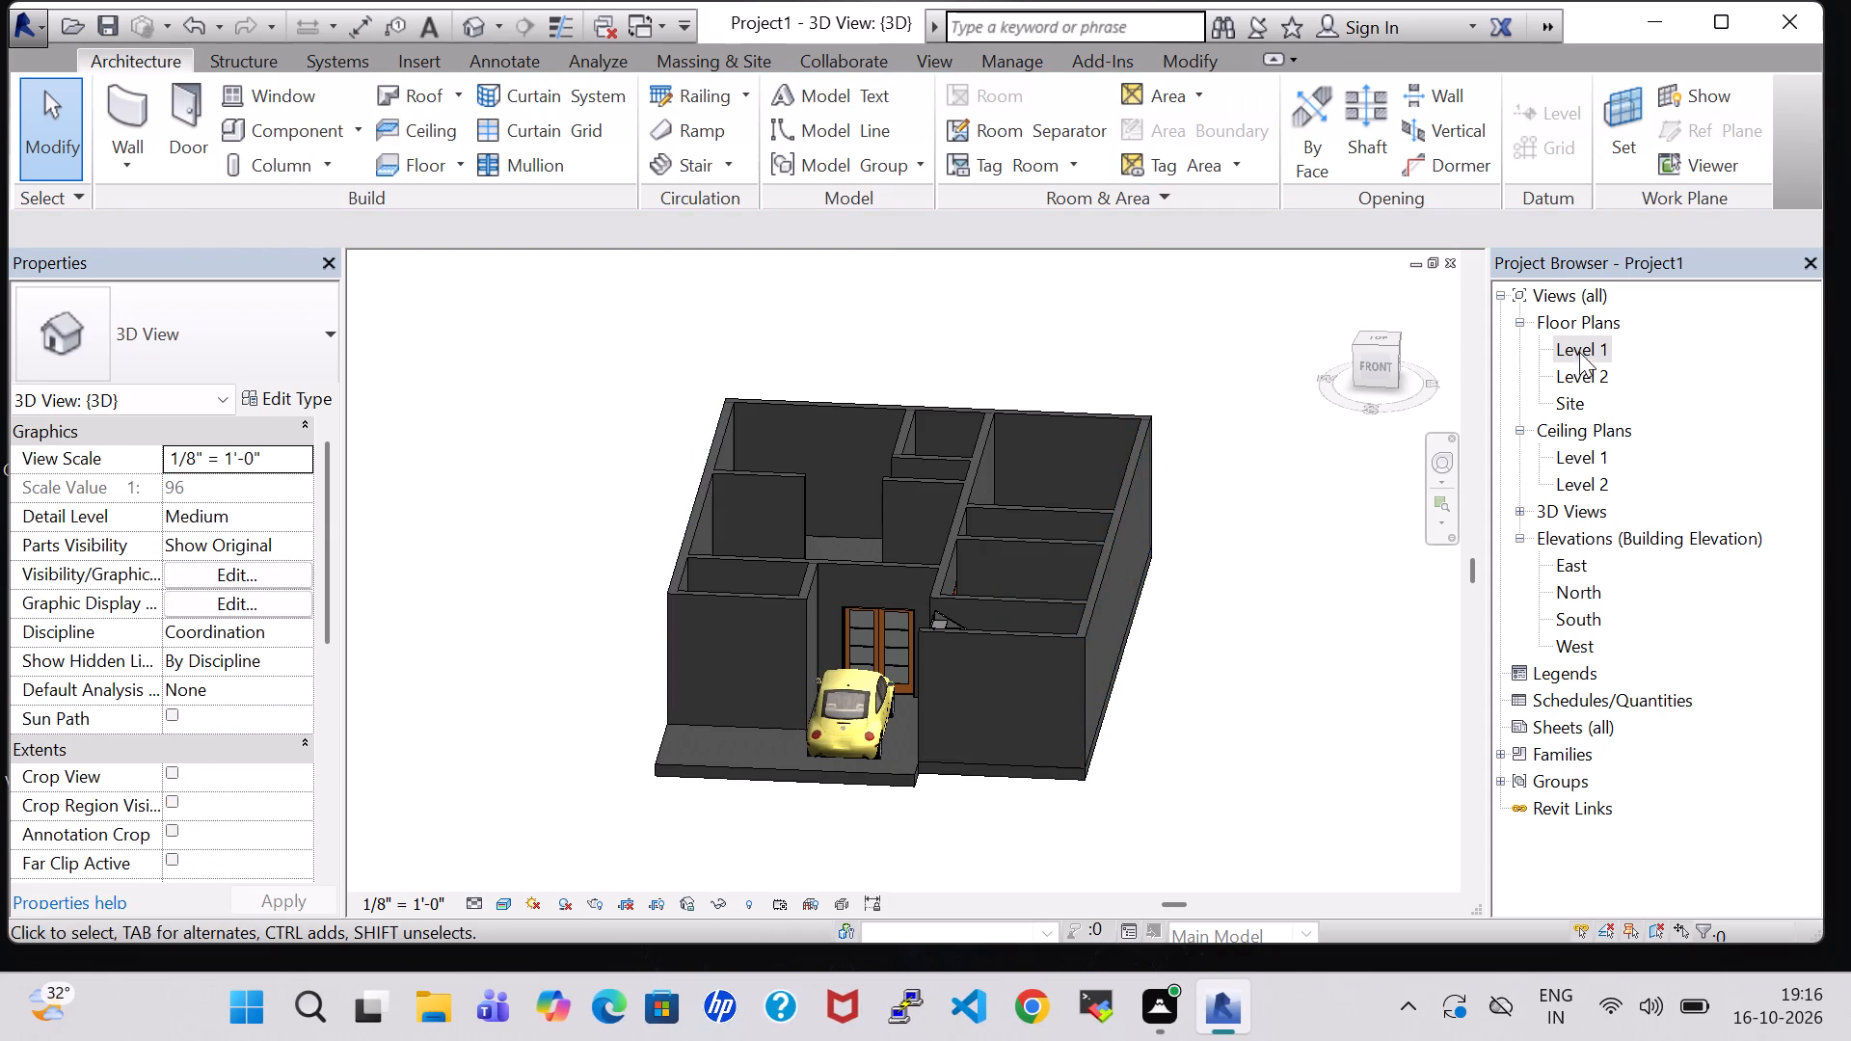
Start a new footprint roof from the Level 1 floor plan and move it to Level 2.
double_click(1564, 347)
scroll(600, 391, down, 7)
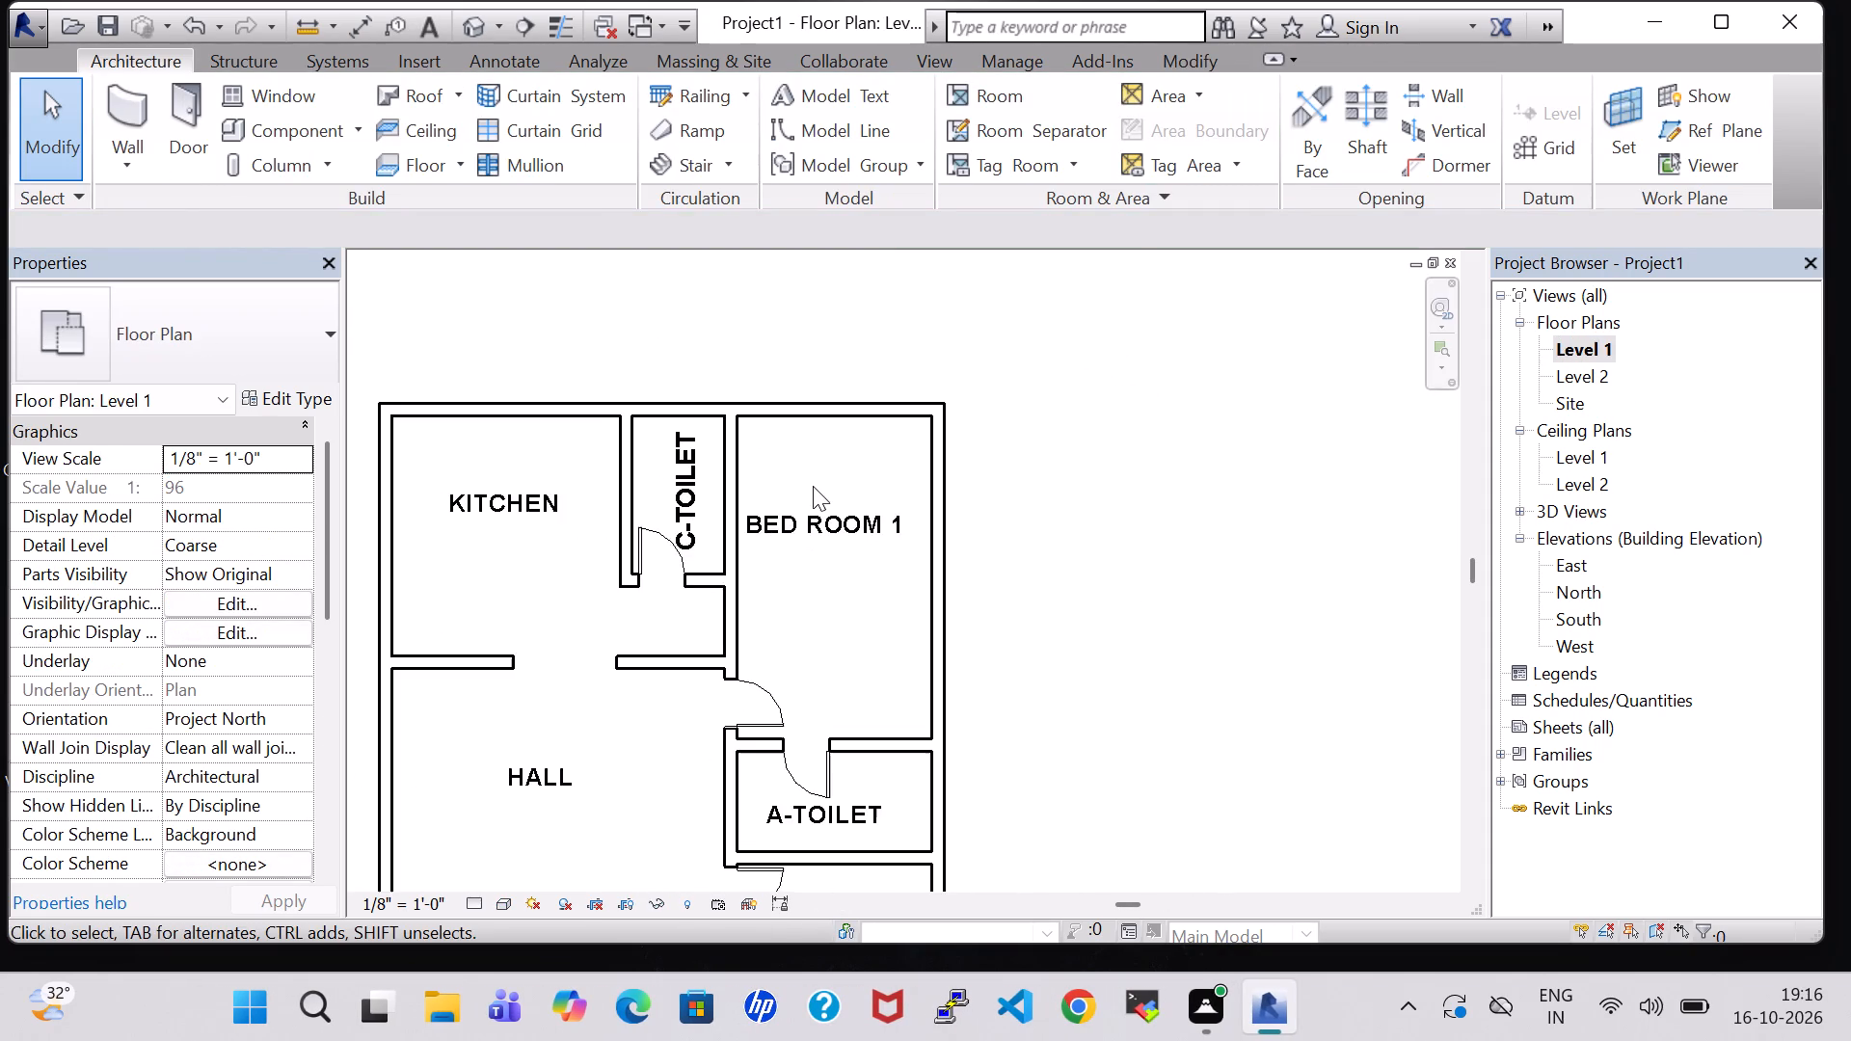
middle_drag(813, 486, 973, 382)
scroll(978, 397, down, 2)
middle_drag(999, 463, 996, 402)
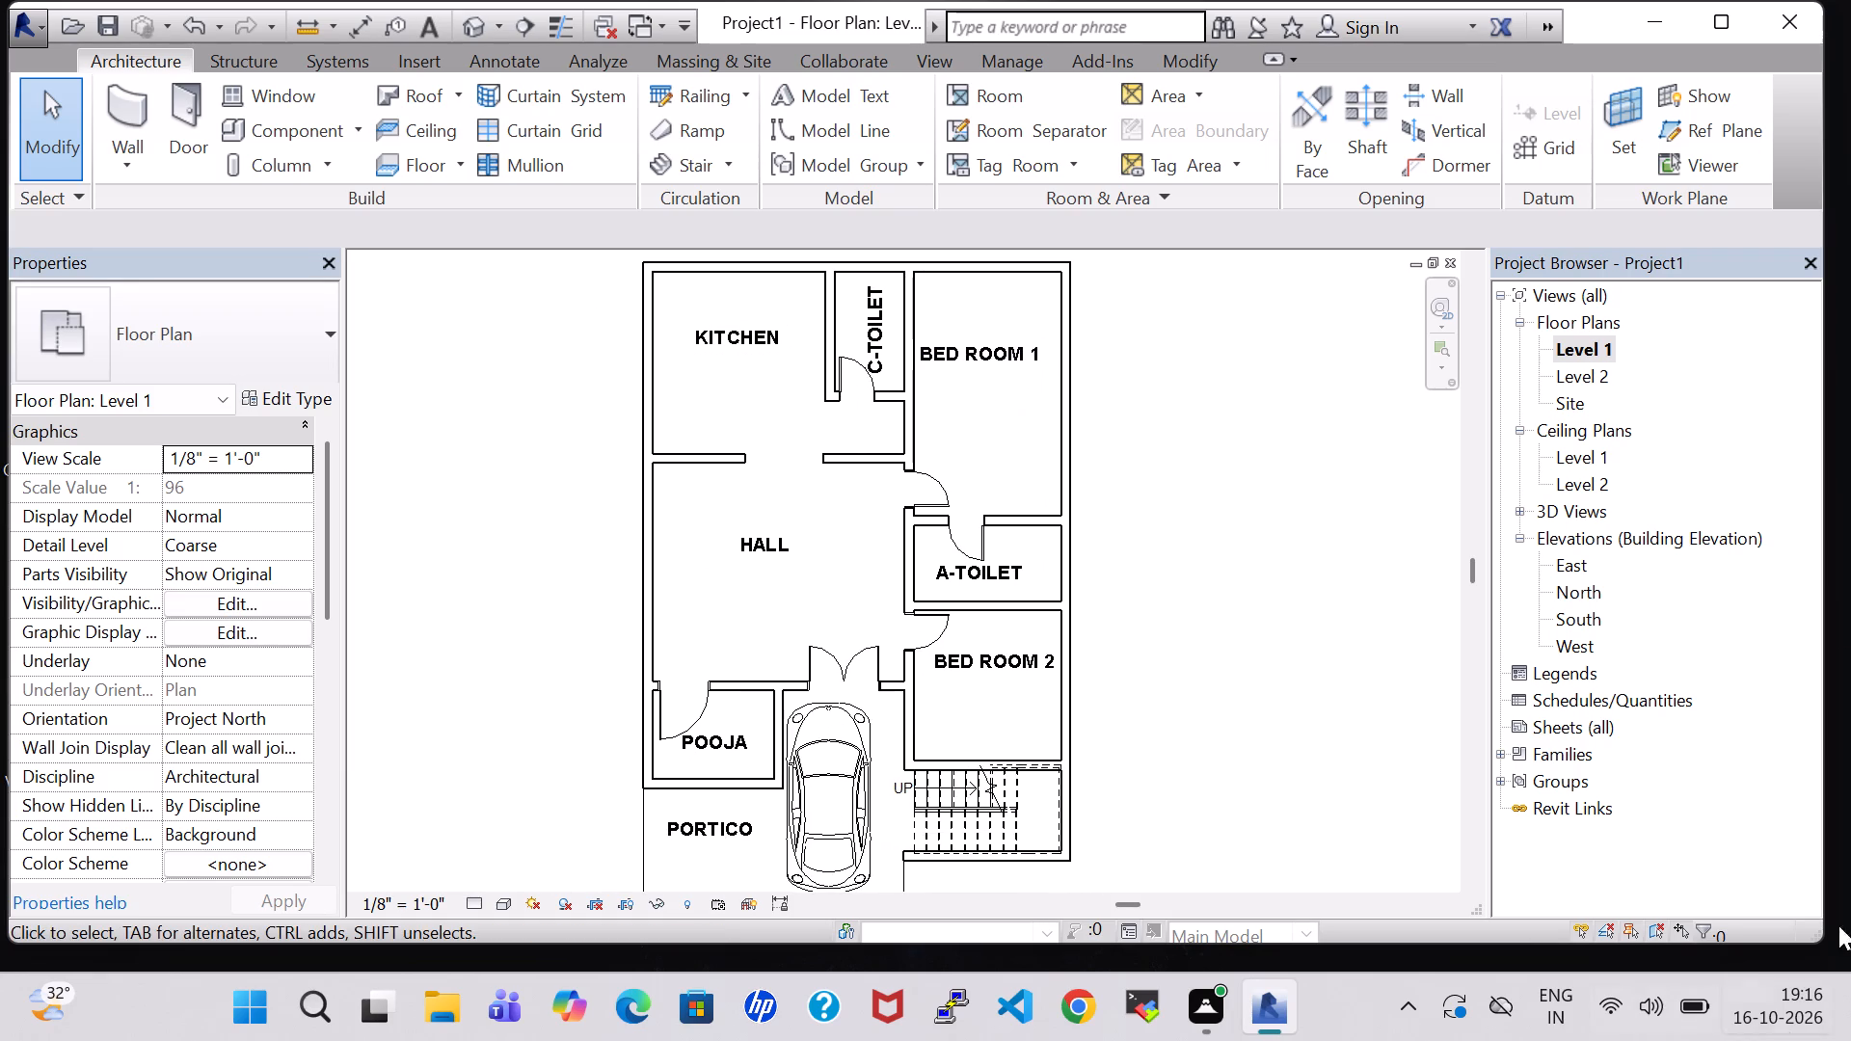
click(408, 93)
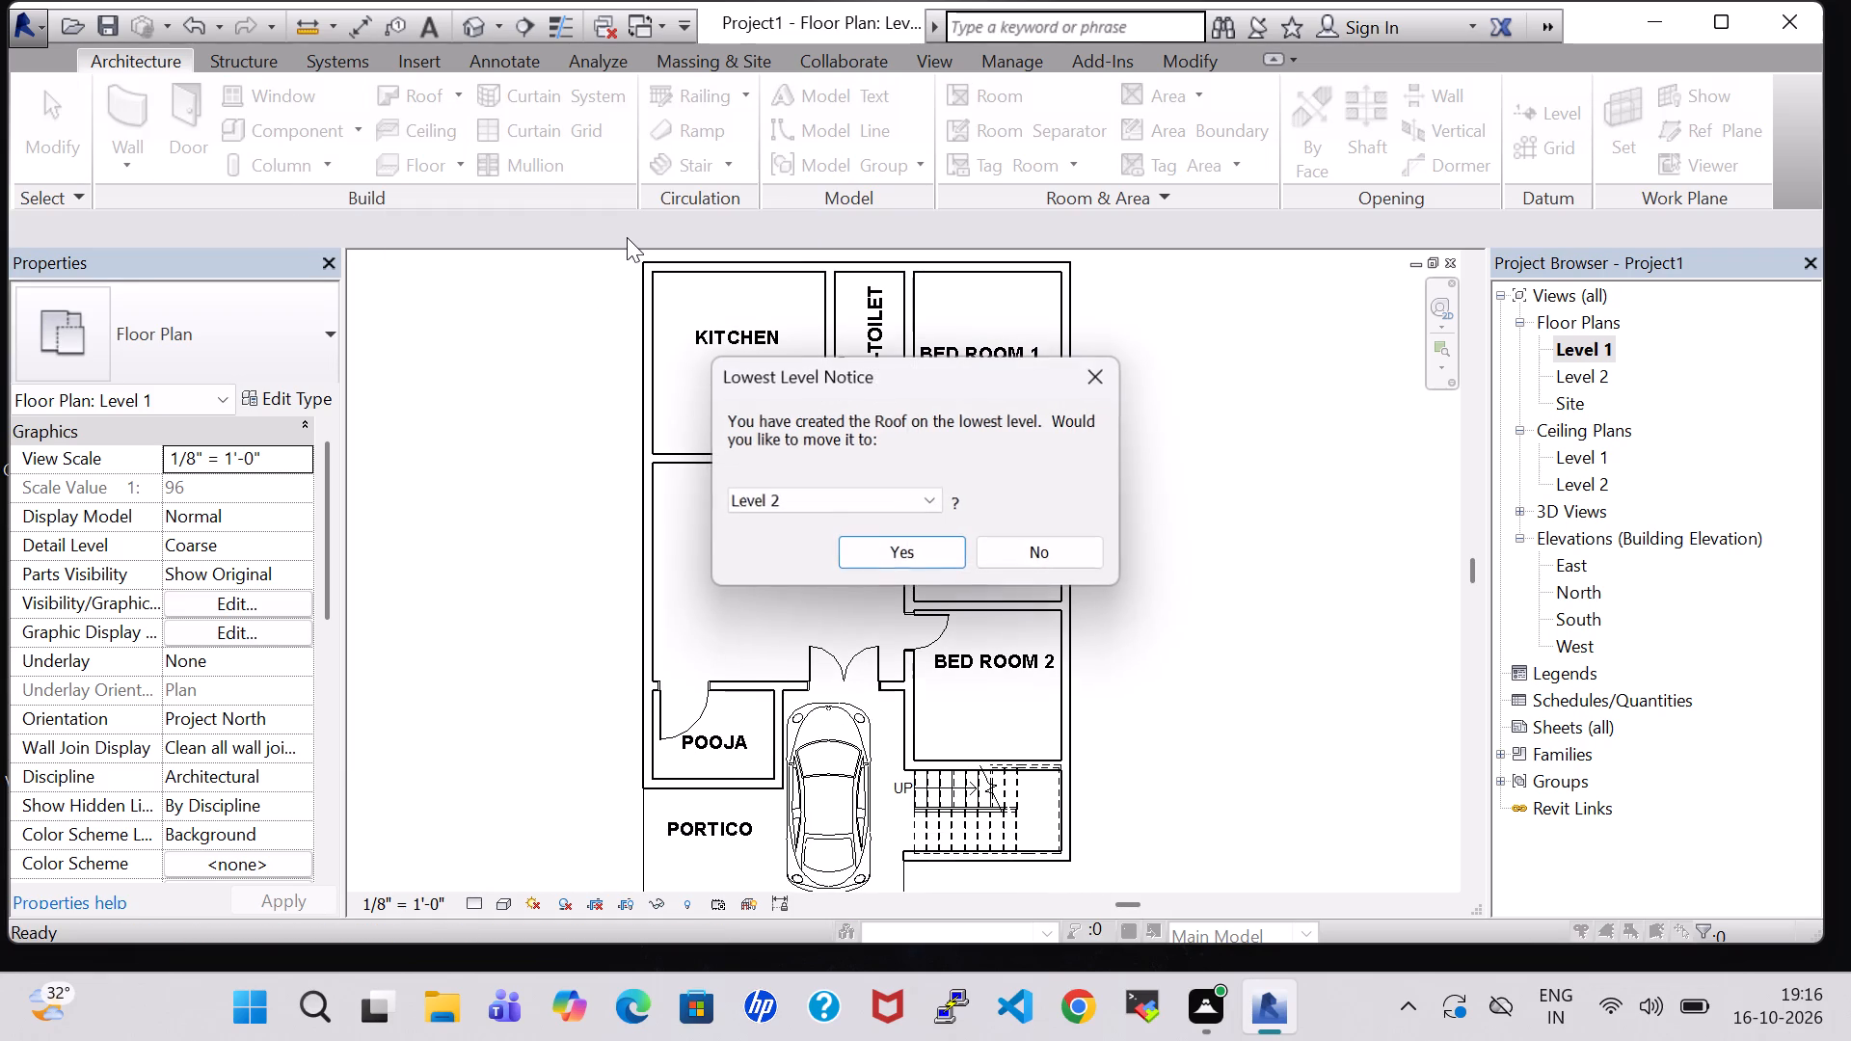
scroll(627, 237, up, 2)
click(923, 548)
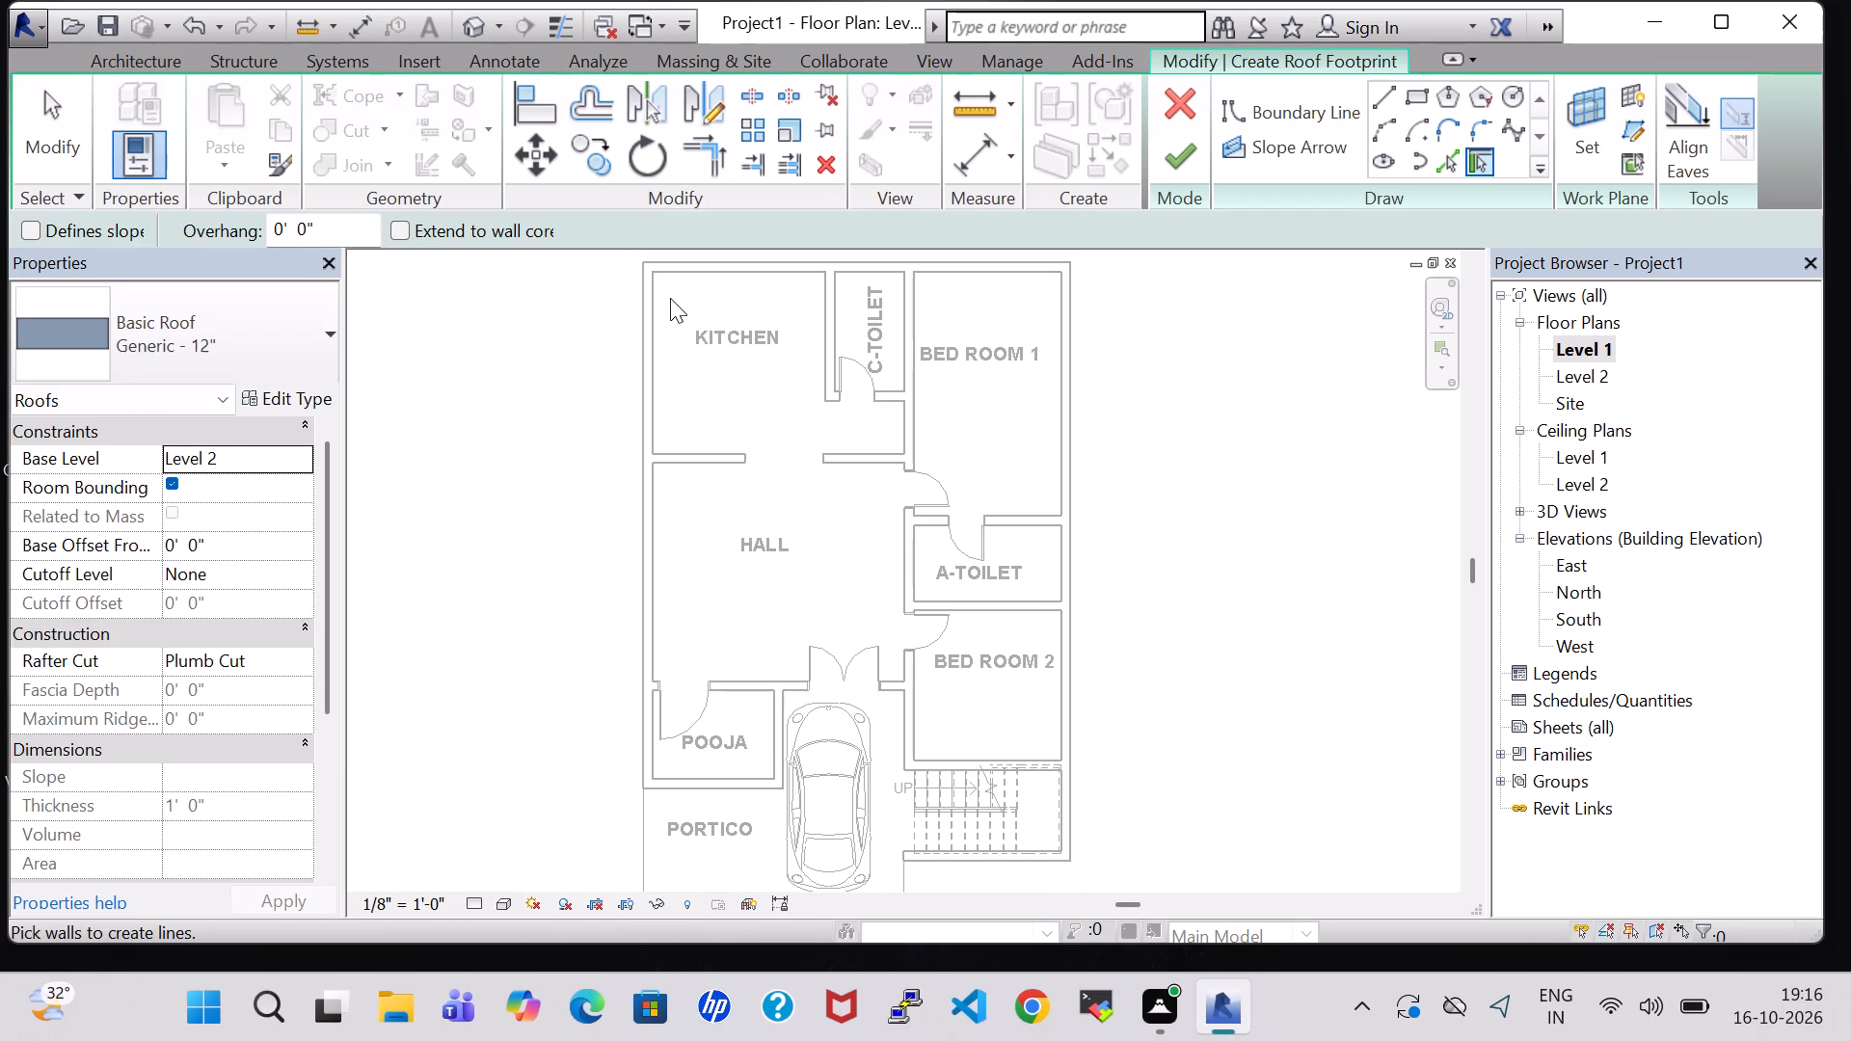
Sketch non-sloping roof boundary lines along the back wall and down the right wall to BED ROOM 2's lower wall.
click(1396, 90)
scroll(1174, 366, up, 1)
middle_drag(1174, 366, 1198, 448)
scroll(502, 359, up, 5)
click(672, 303)
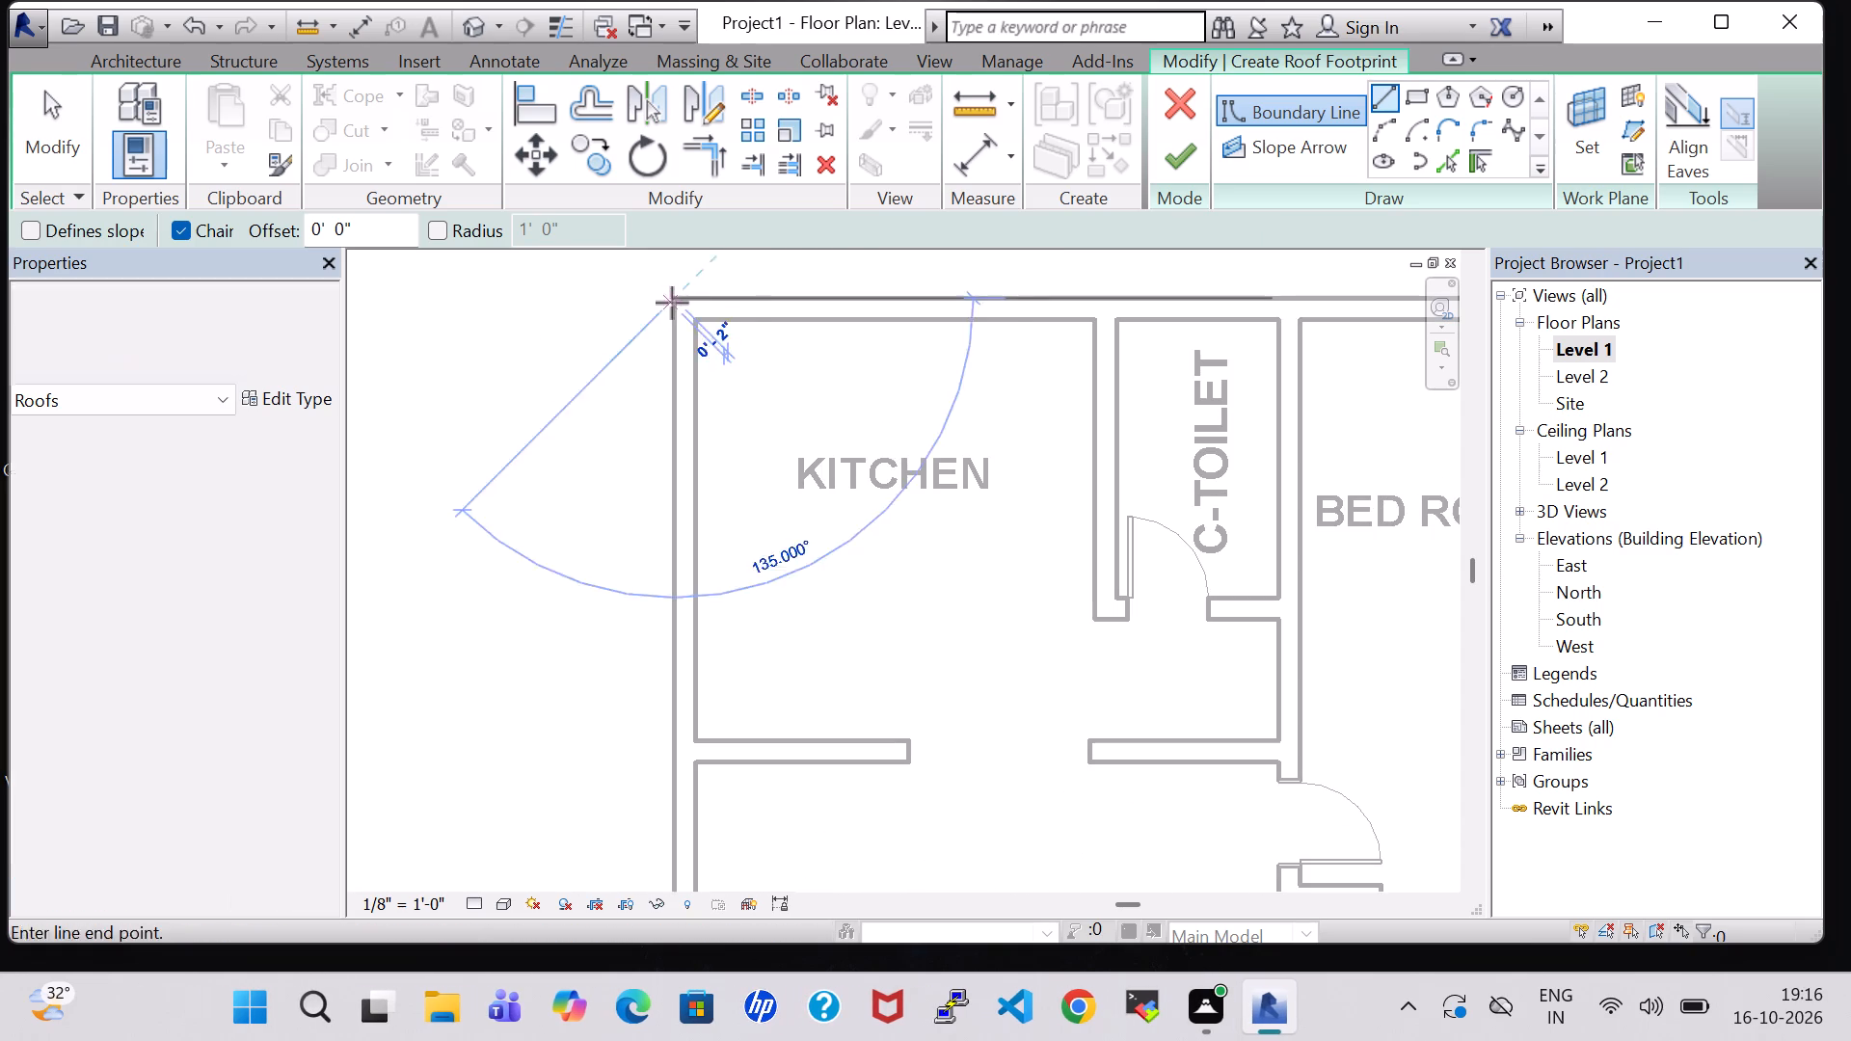
middle_drag(1167, 307, 740, 317)
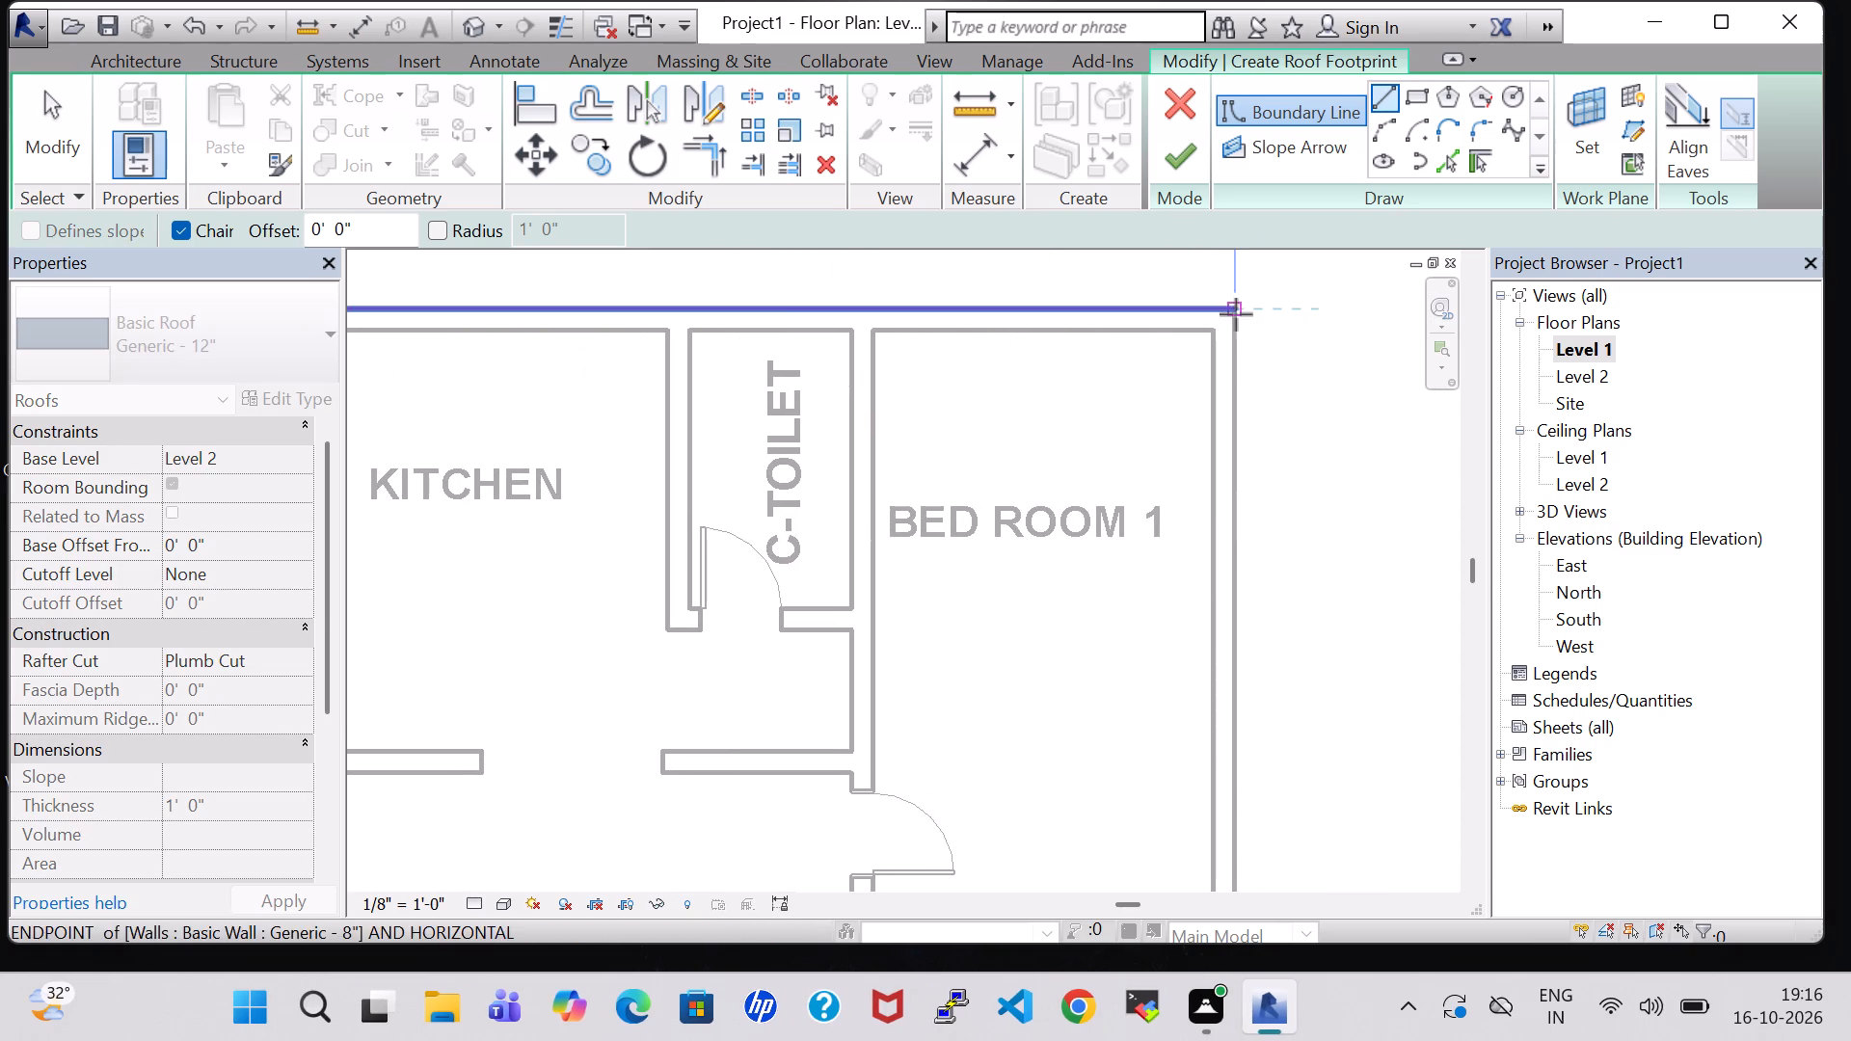
click(1236, 314)
middle_drag(1239, 845, 1241, 568)
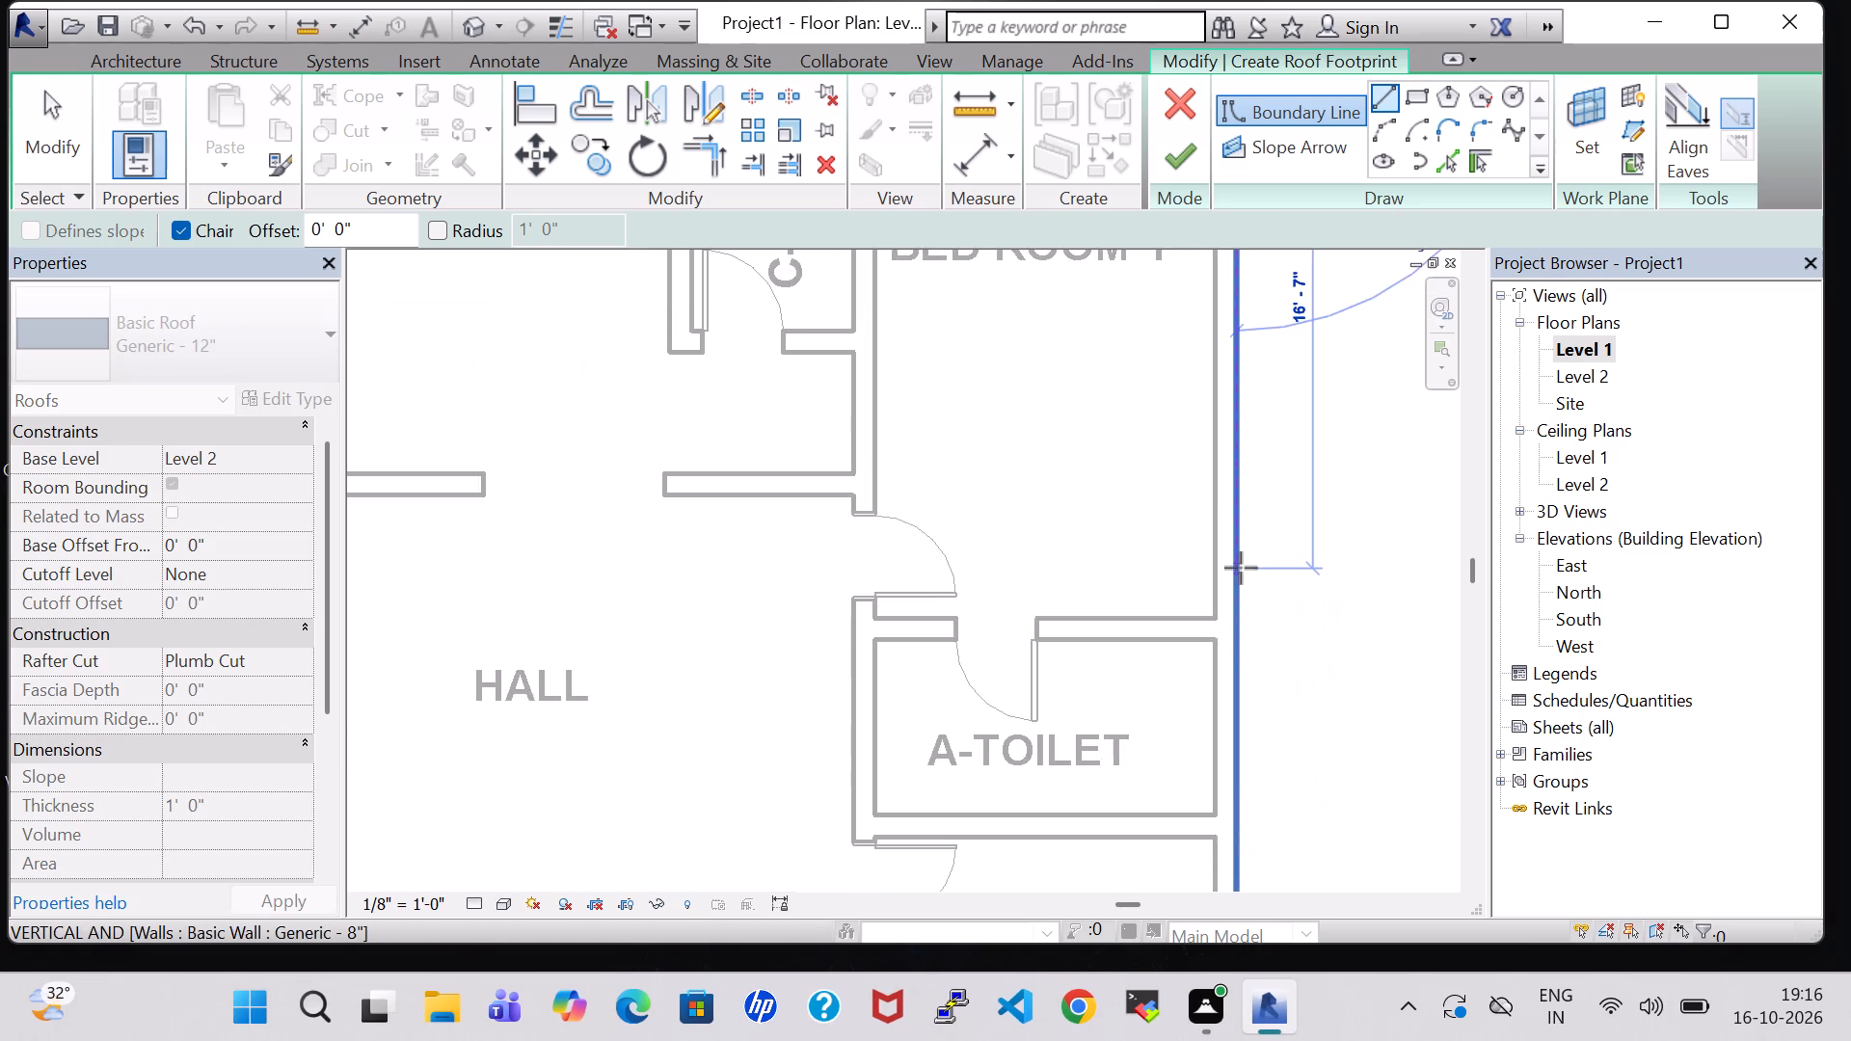
scroll(1241, 568, down, 3)
middle_drag(1240, 762, 1226, 425)
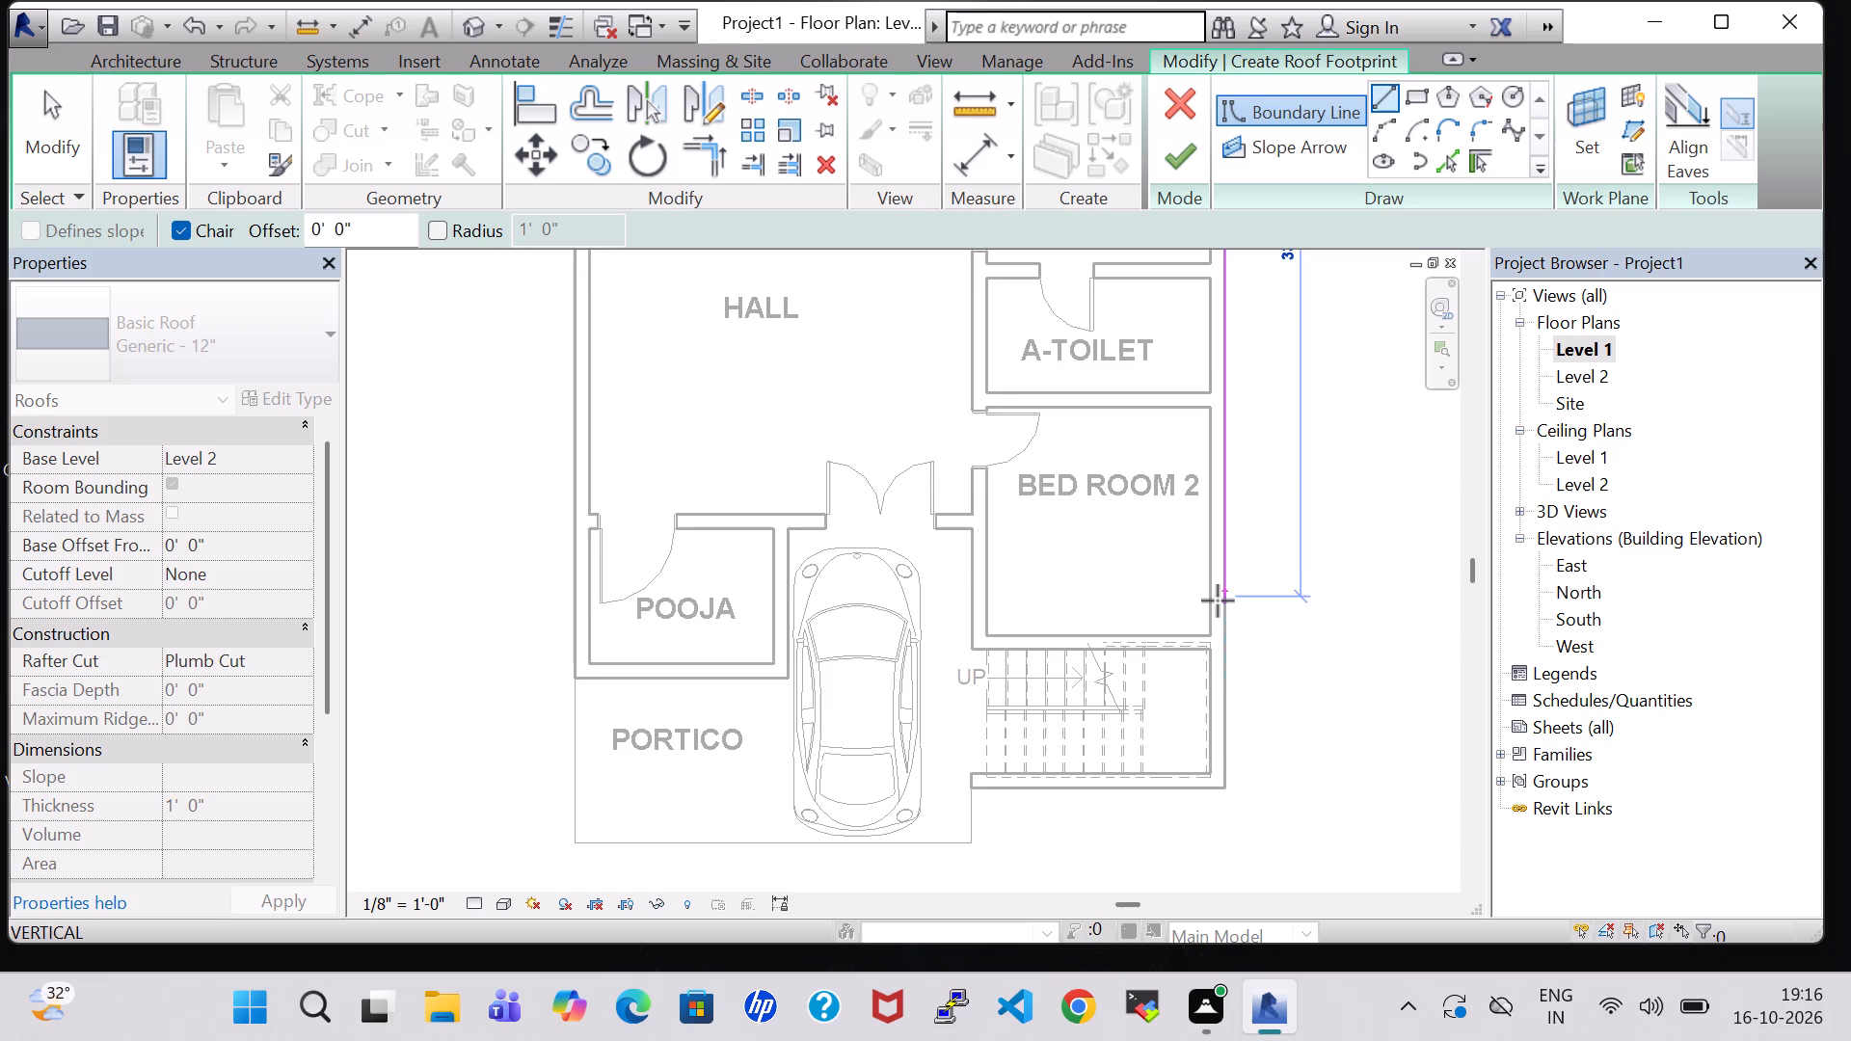
scroll(1218, 601, up, 2)
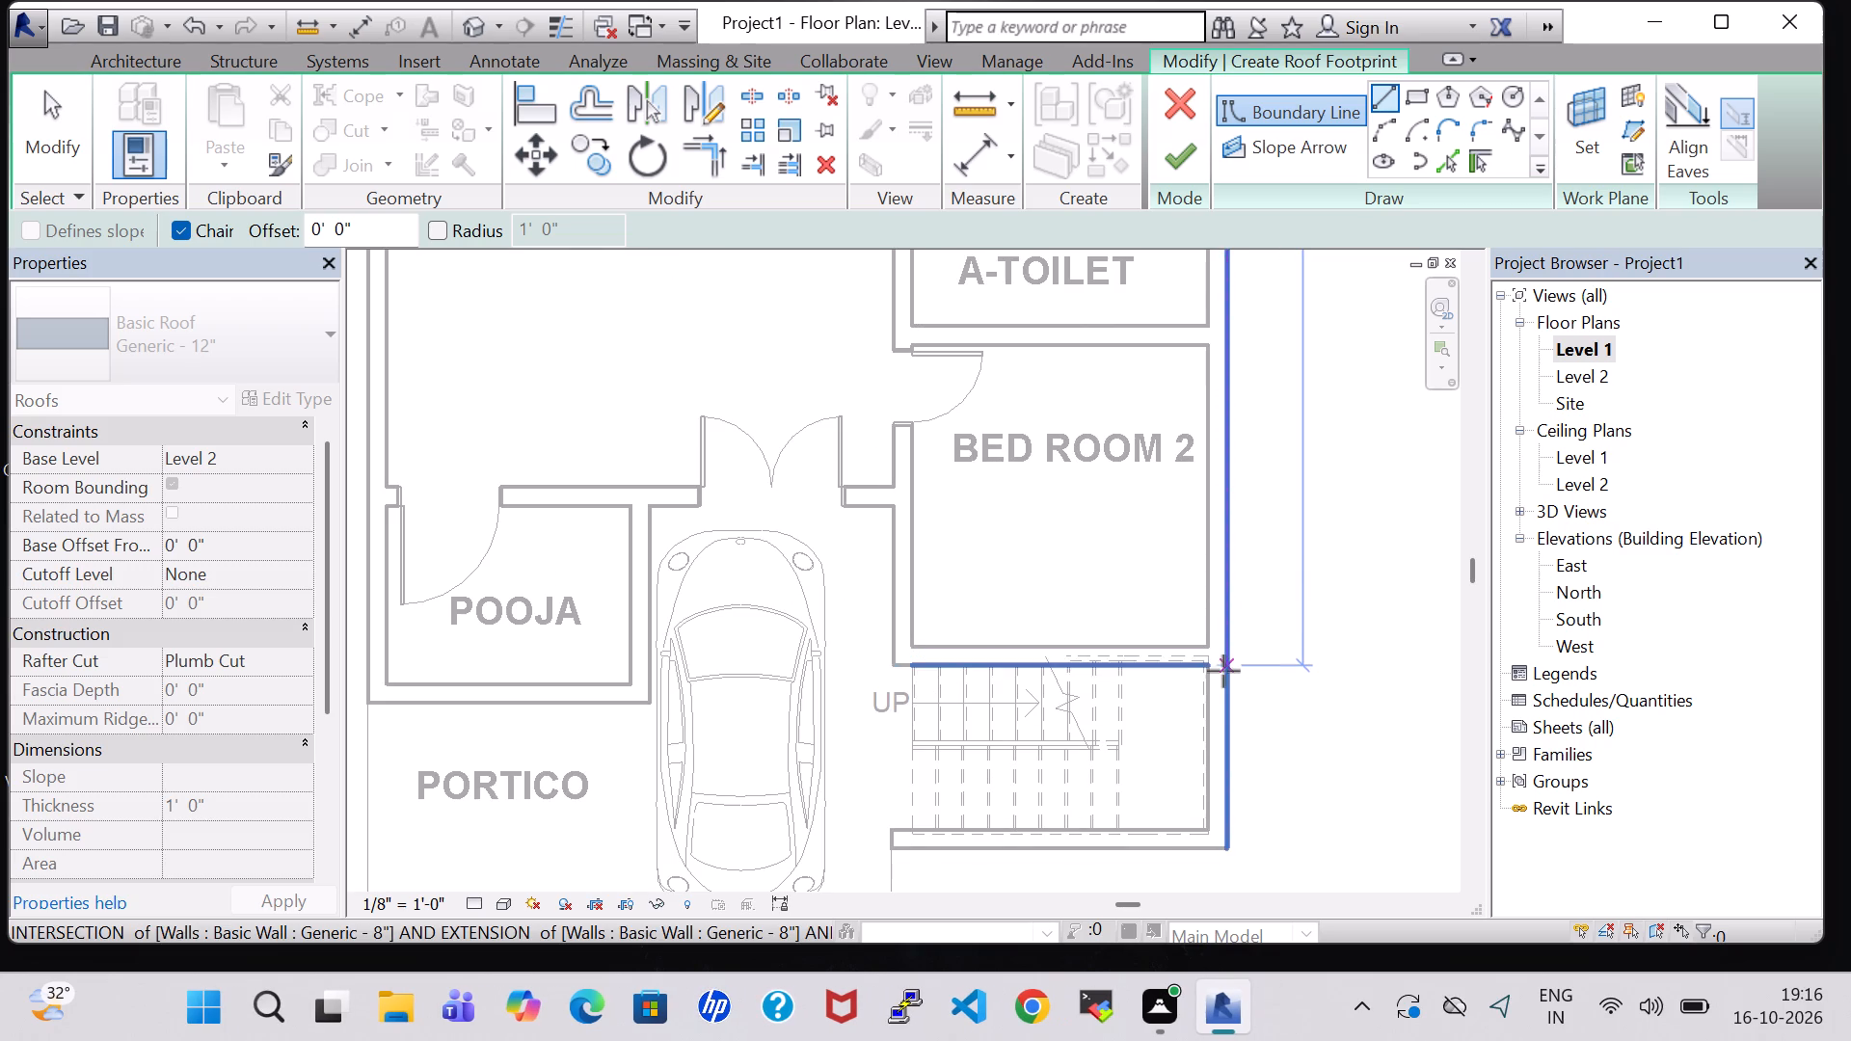
scroll(1223, 671, up, 4)
click(1227, 658)
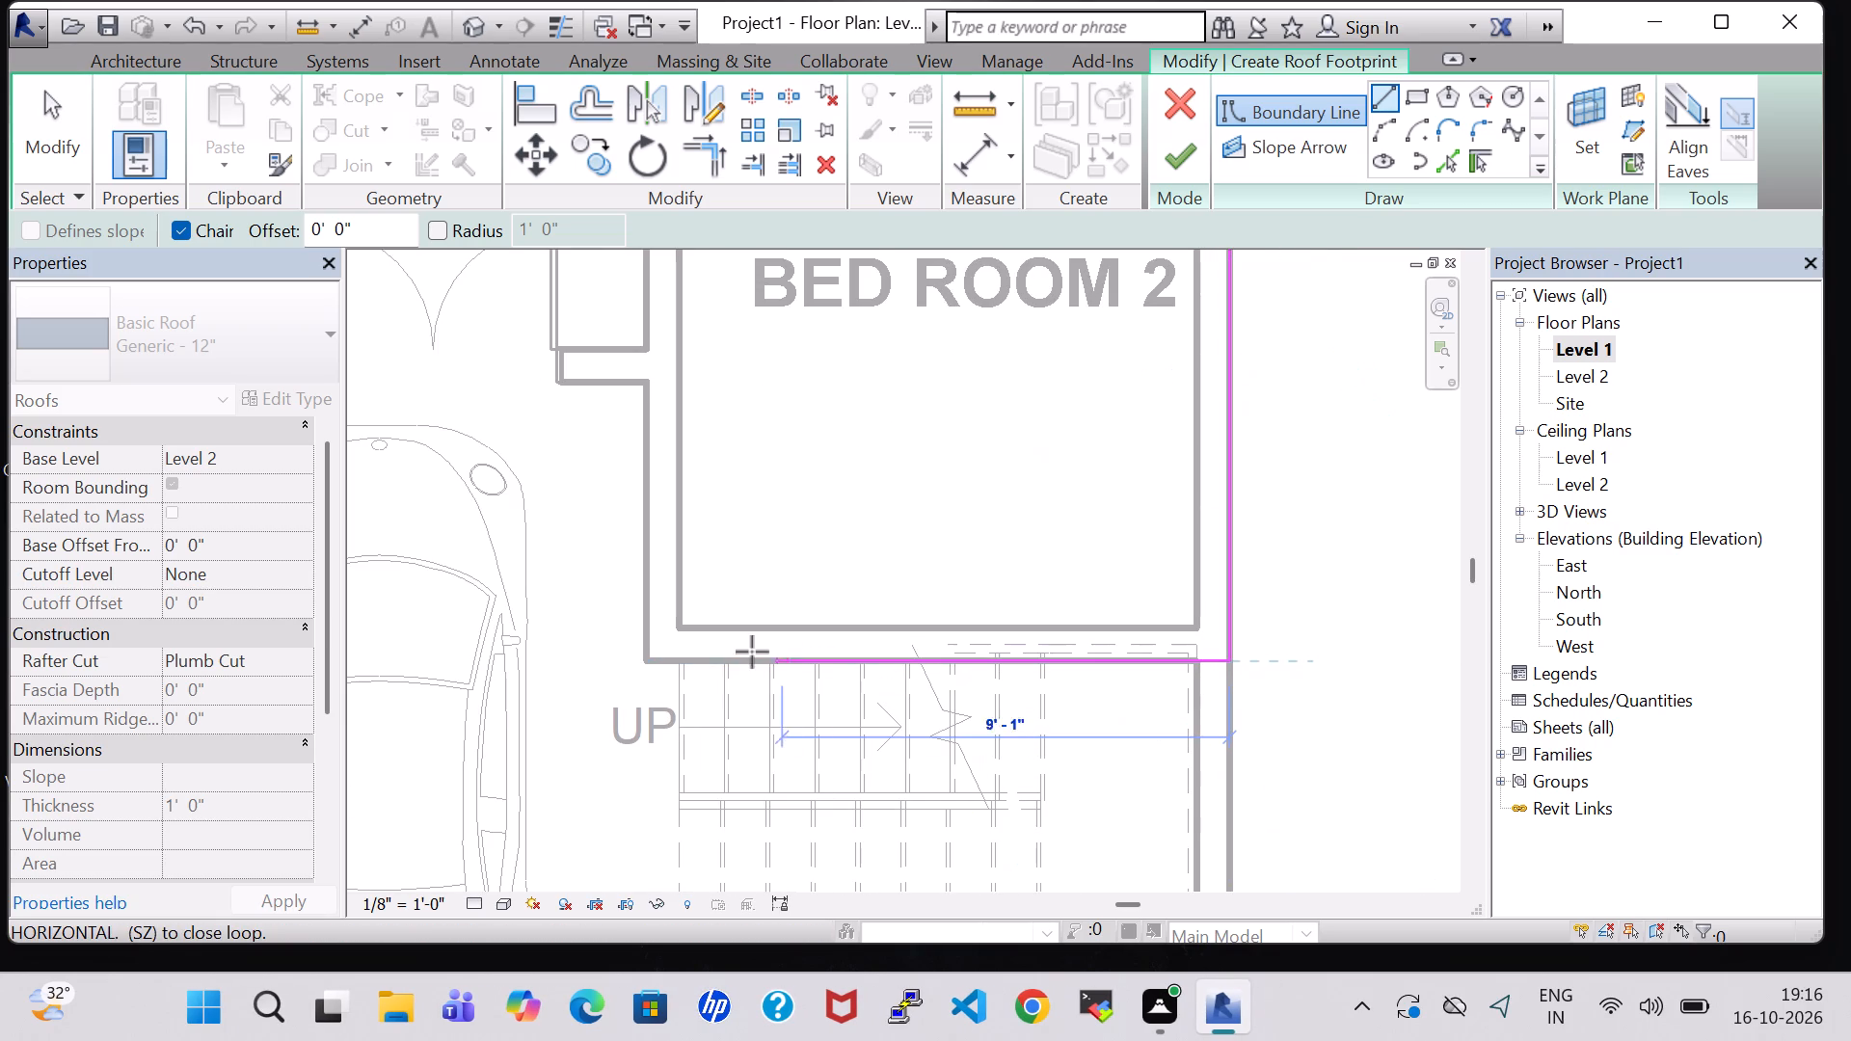
Continue the boundary about 11'-10" between BED ROOM 2 and the stair, down to the portico's front edge, and across it.
click(646, 663)
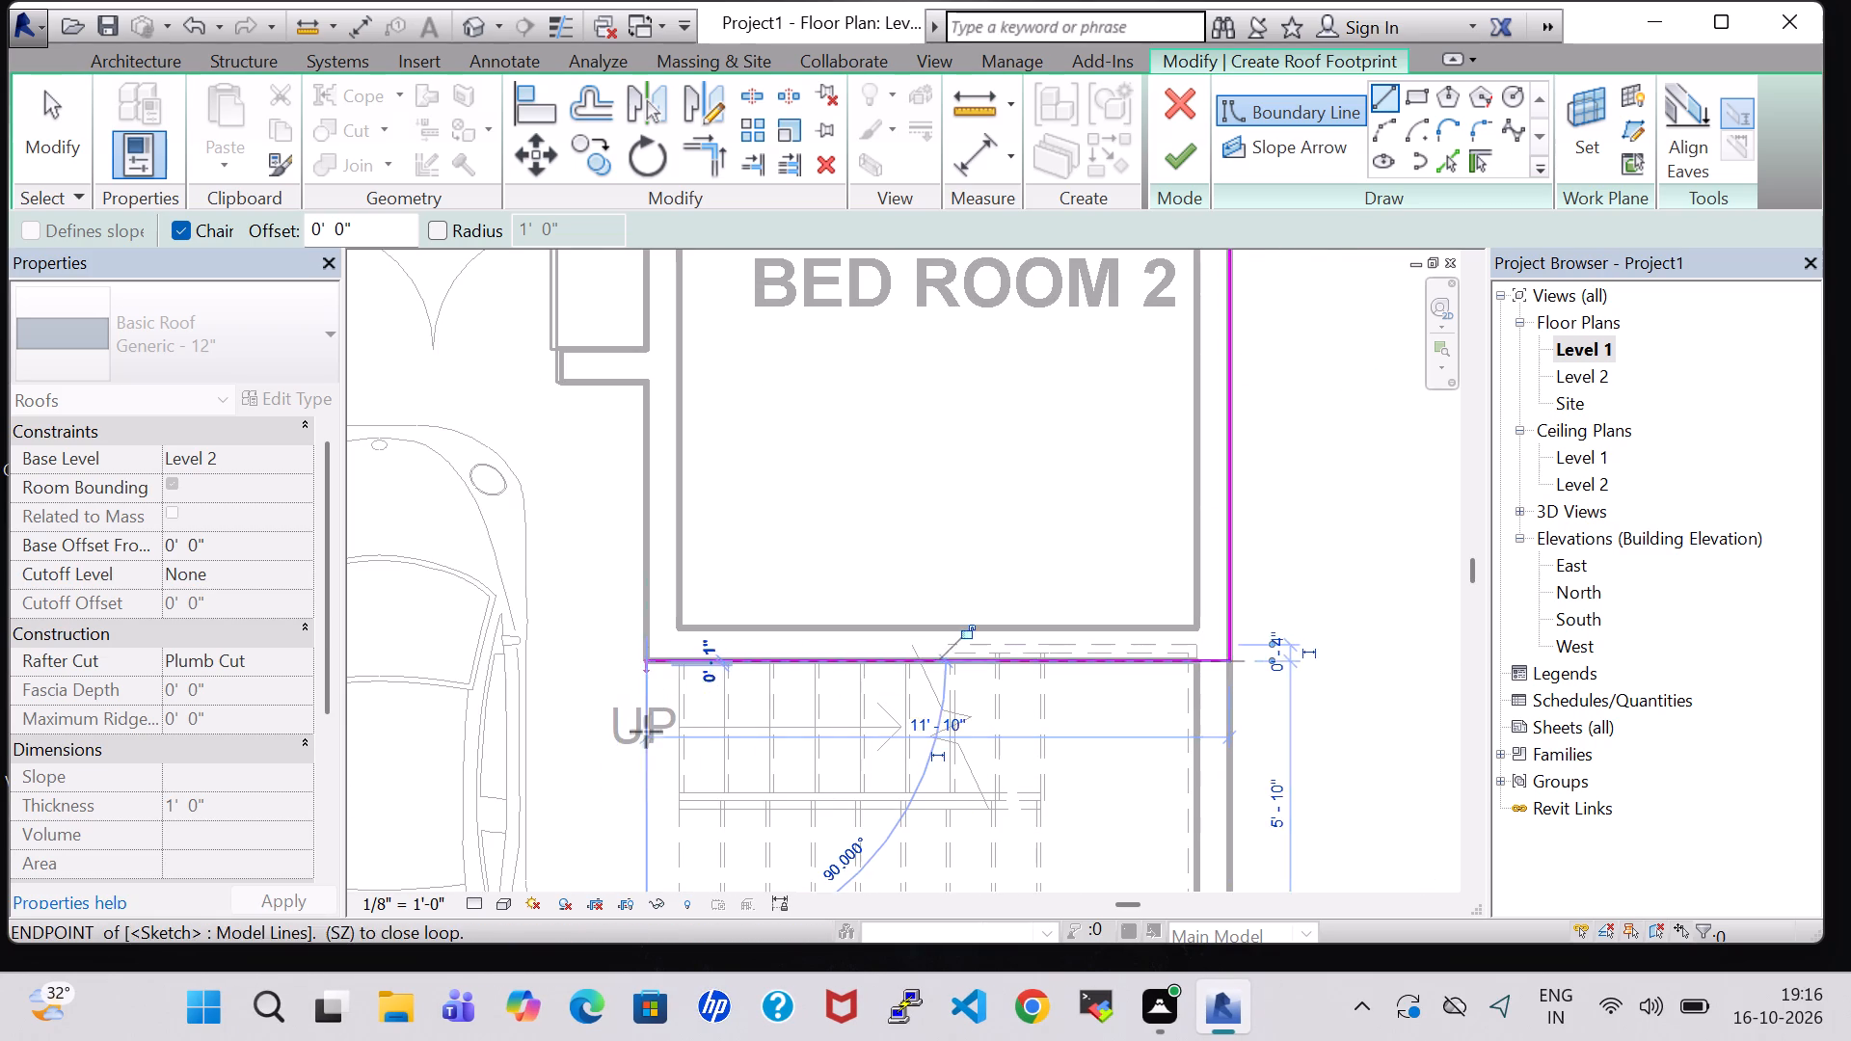
middle_drag(644, 775, 674, 395)
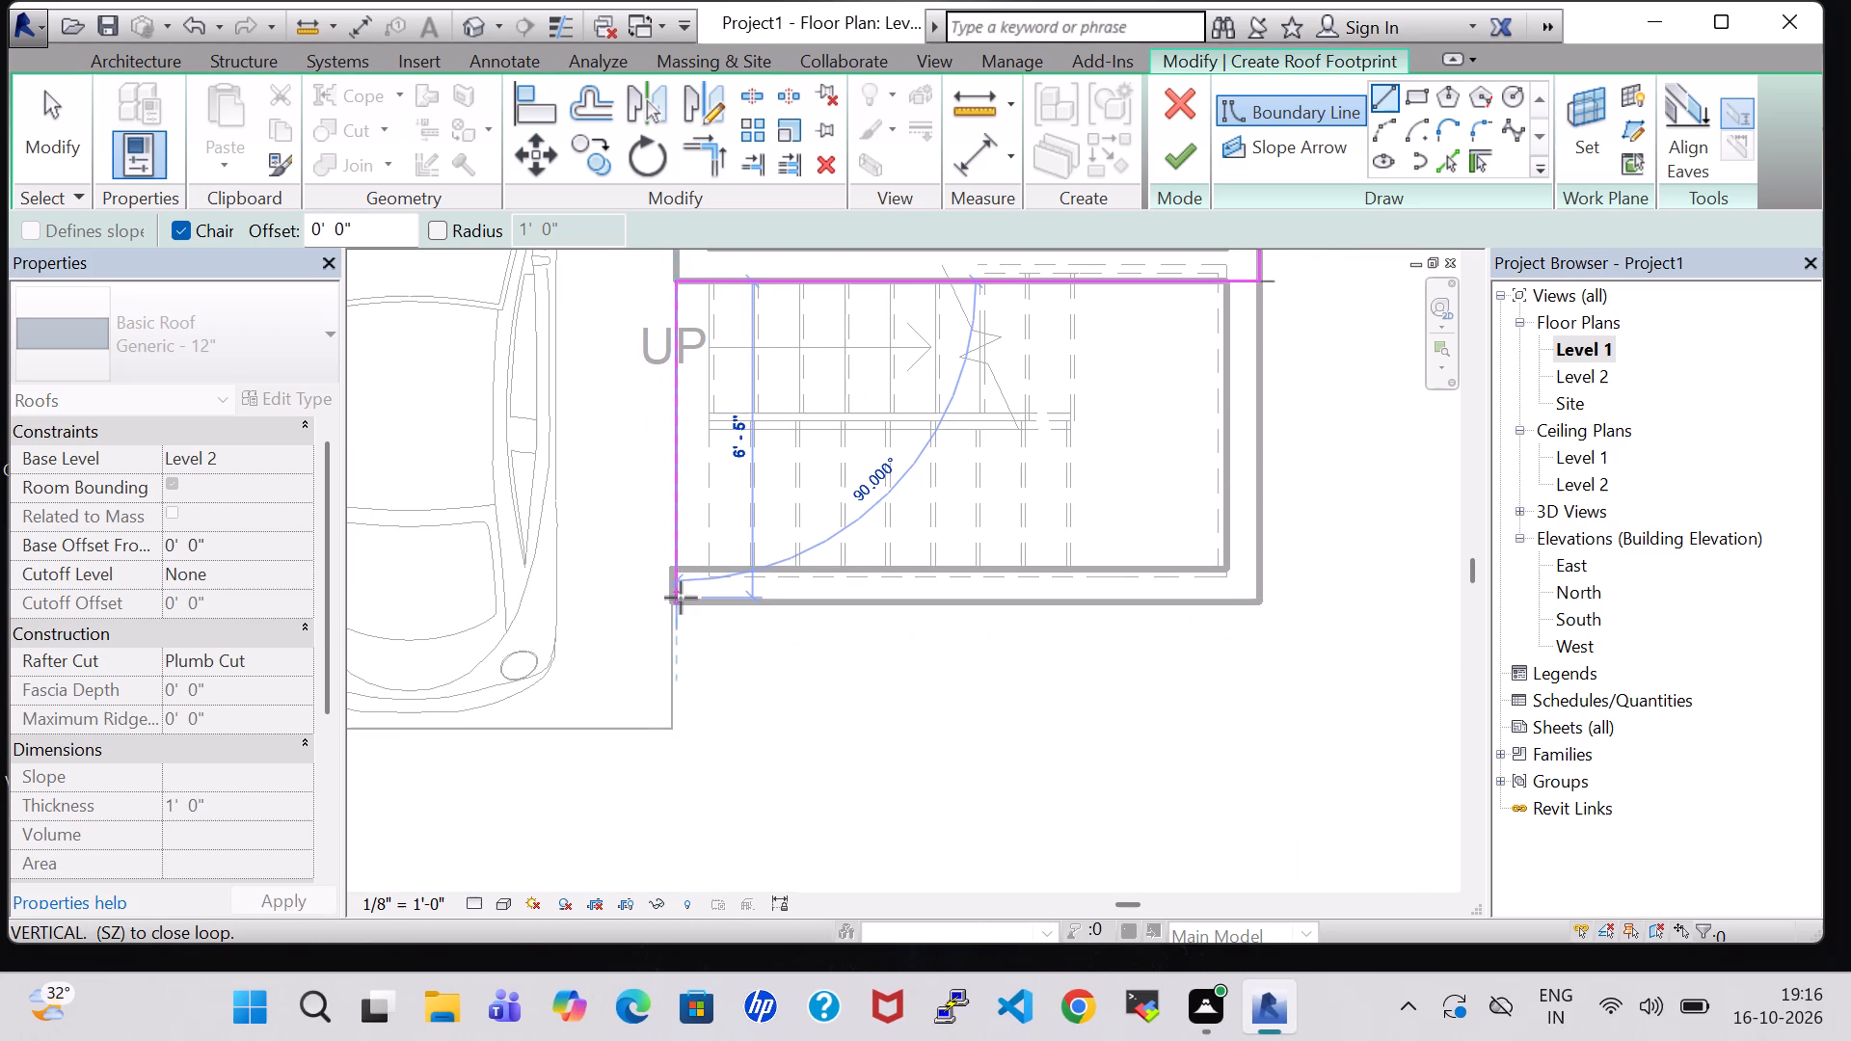
click(679, 605)
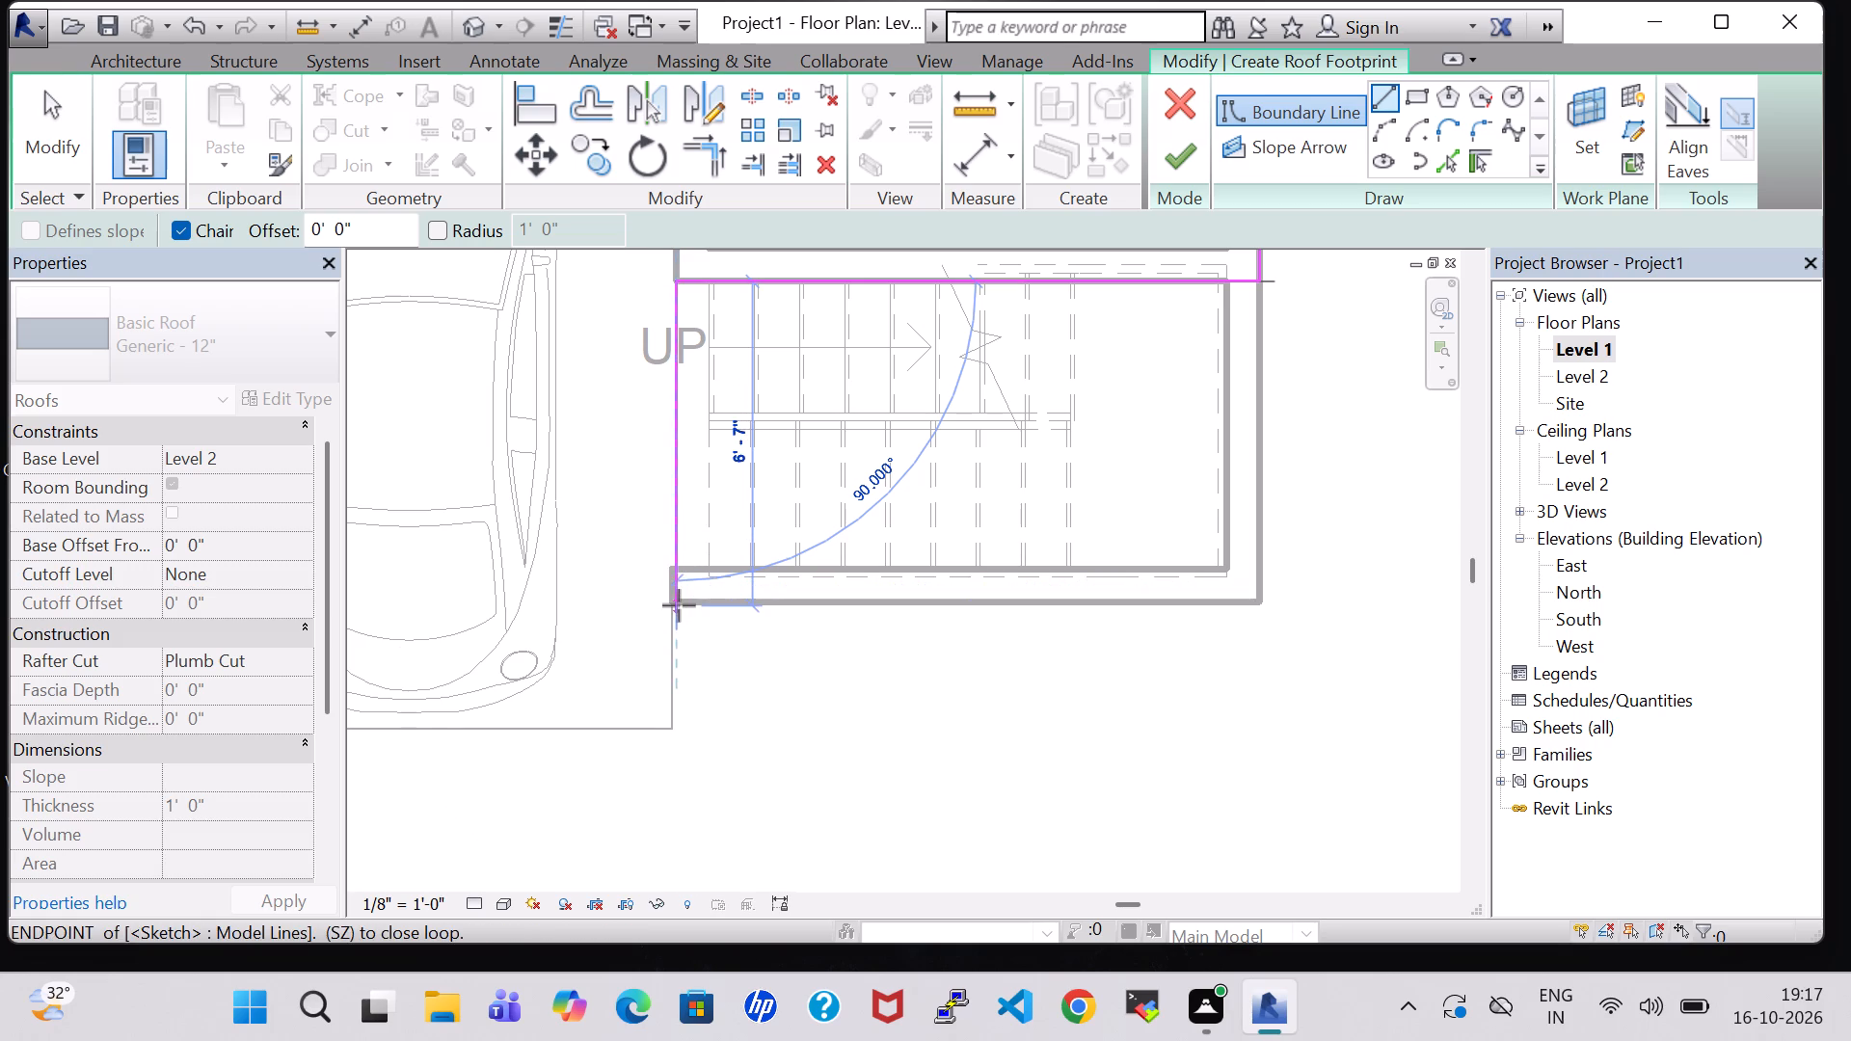
click(674, 728)
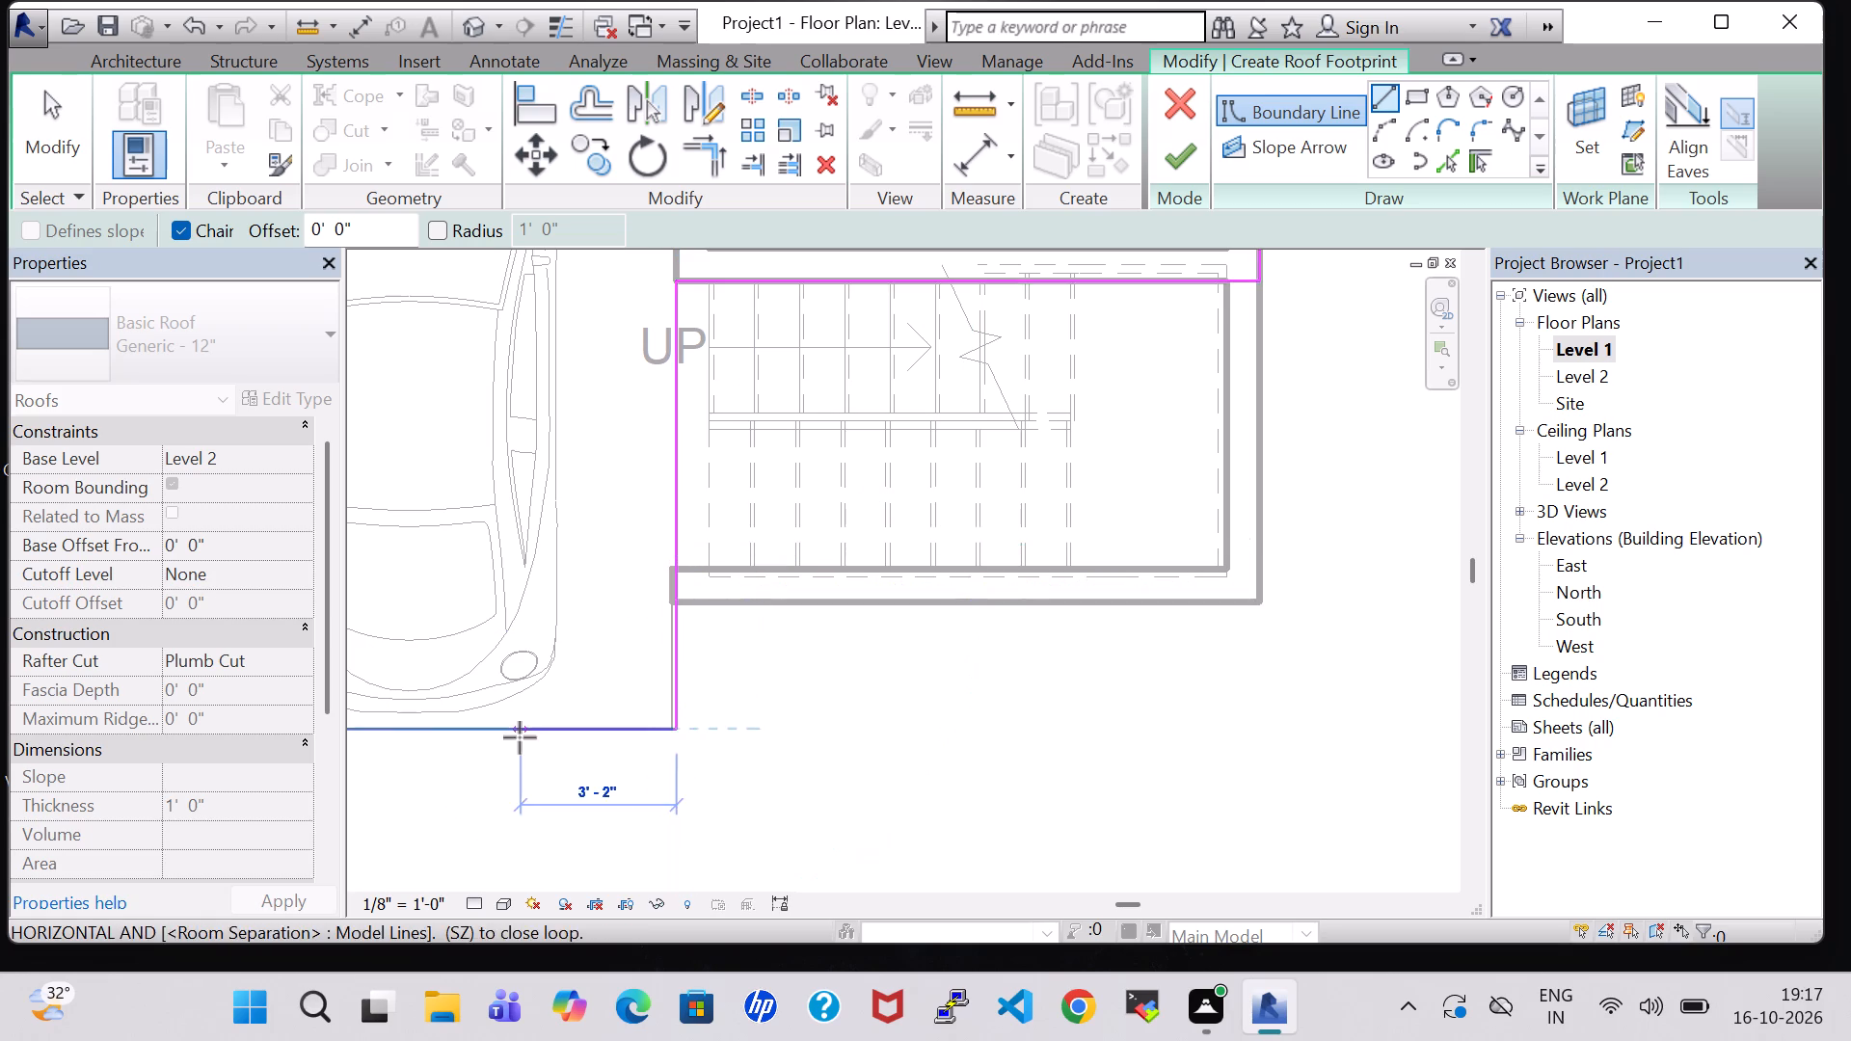
middle_drag(520, 737, 1791, 762)
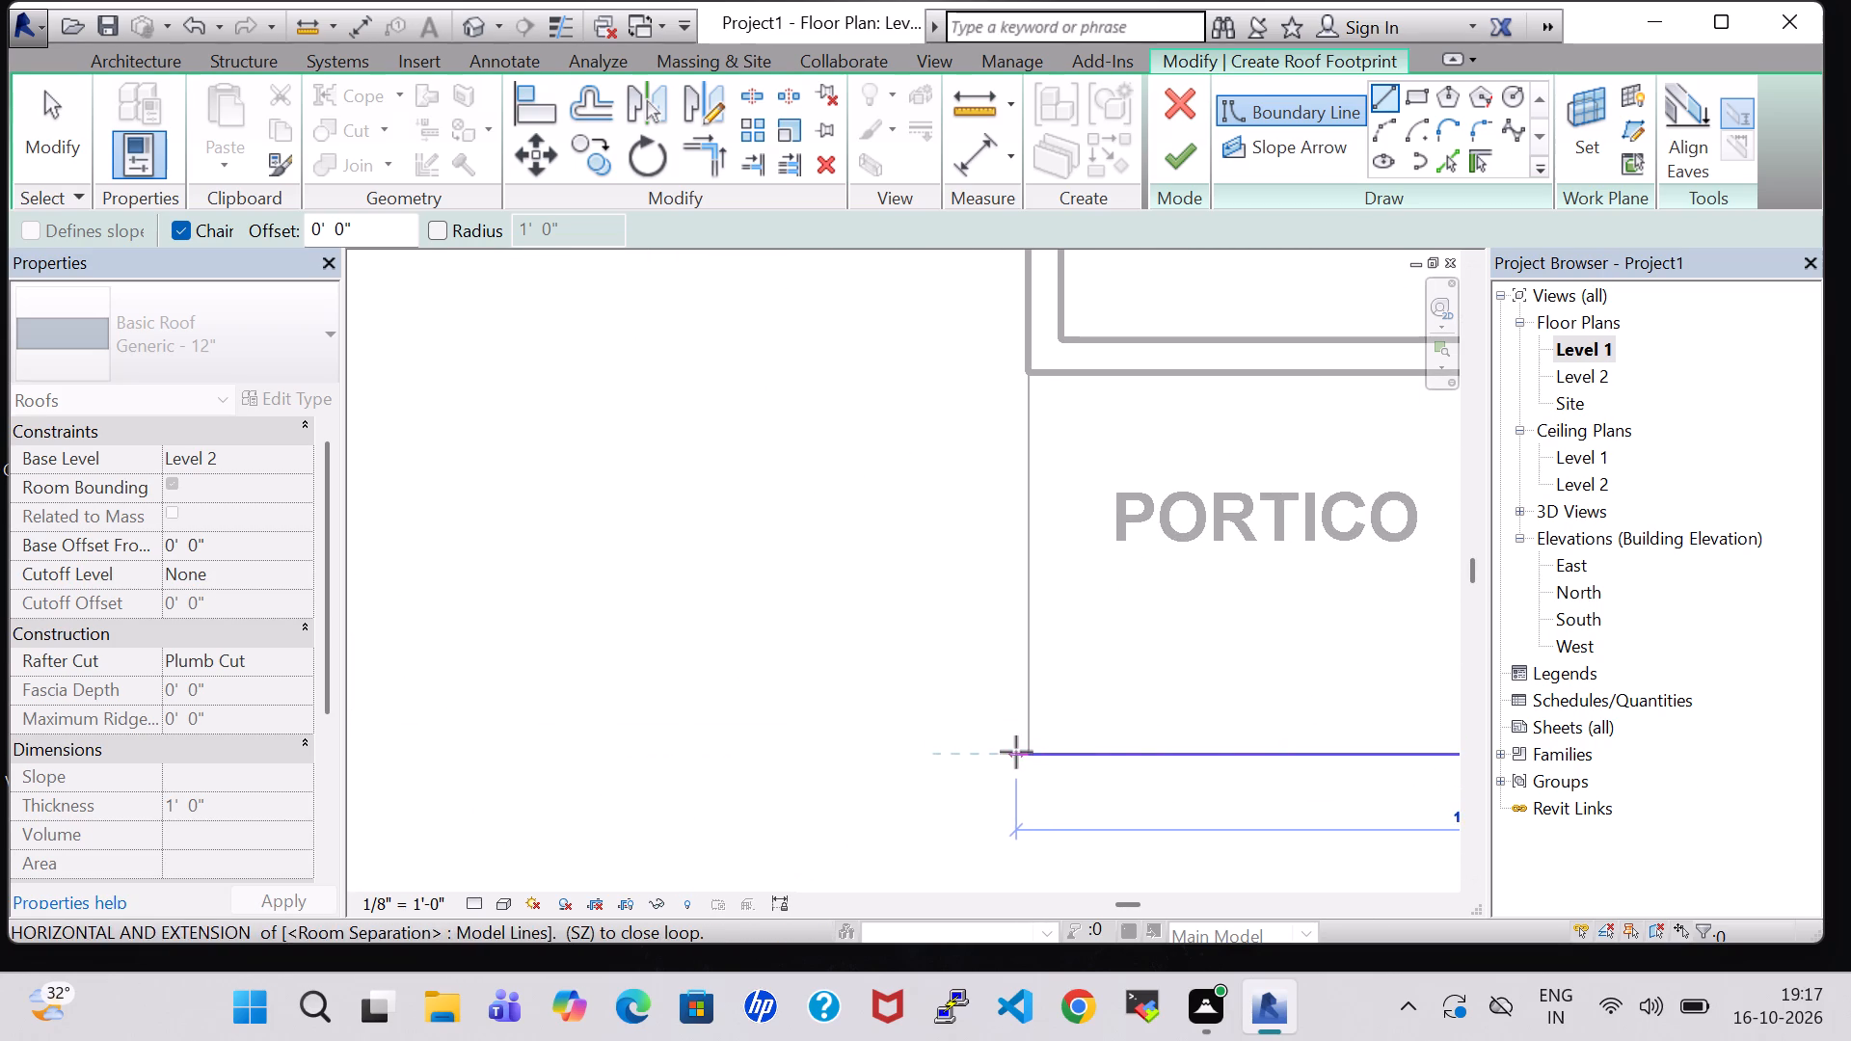
click(1025, 752)
Close the roof boundary with a line up the left wall from the portico to the kitchen's back corner.
middle_drag(1027, 391, 1066, 720)
scroll(1086, 421, down, 1)
middle_drag(1071, 405, 1077, 763)
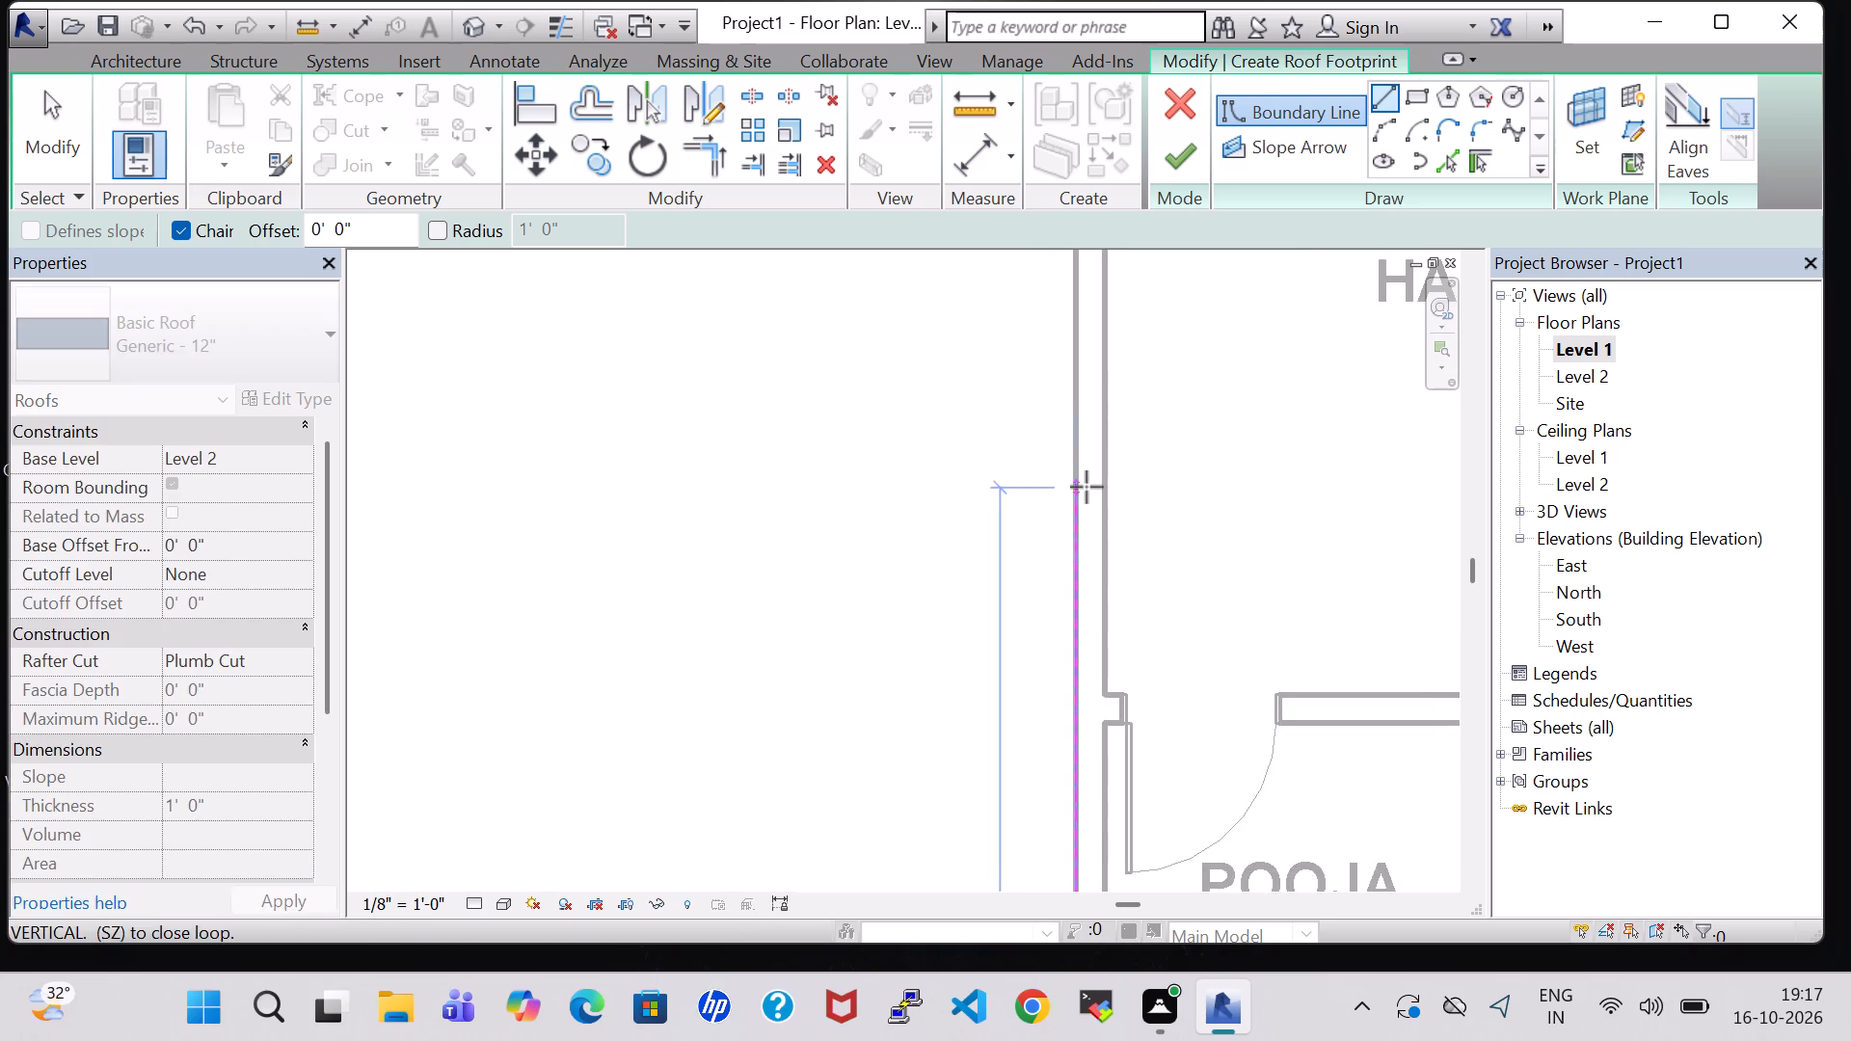
middle_drag(1086, 487, 1089, 731)
scroll(1086, 487, down, 1)
middle_drag(1098, 288, 1100, 758)
middle_drag(1086, 399, 1017, 632)
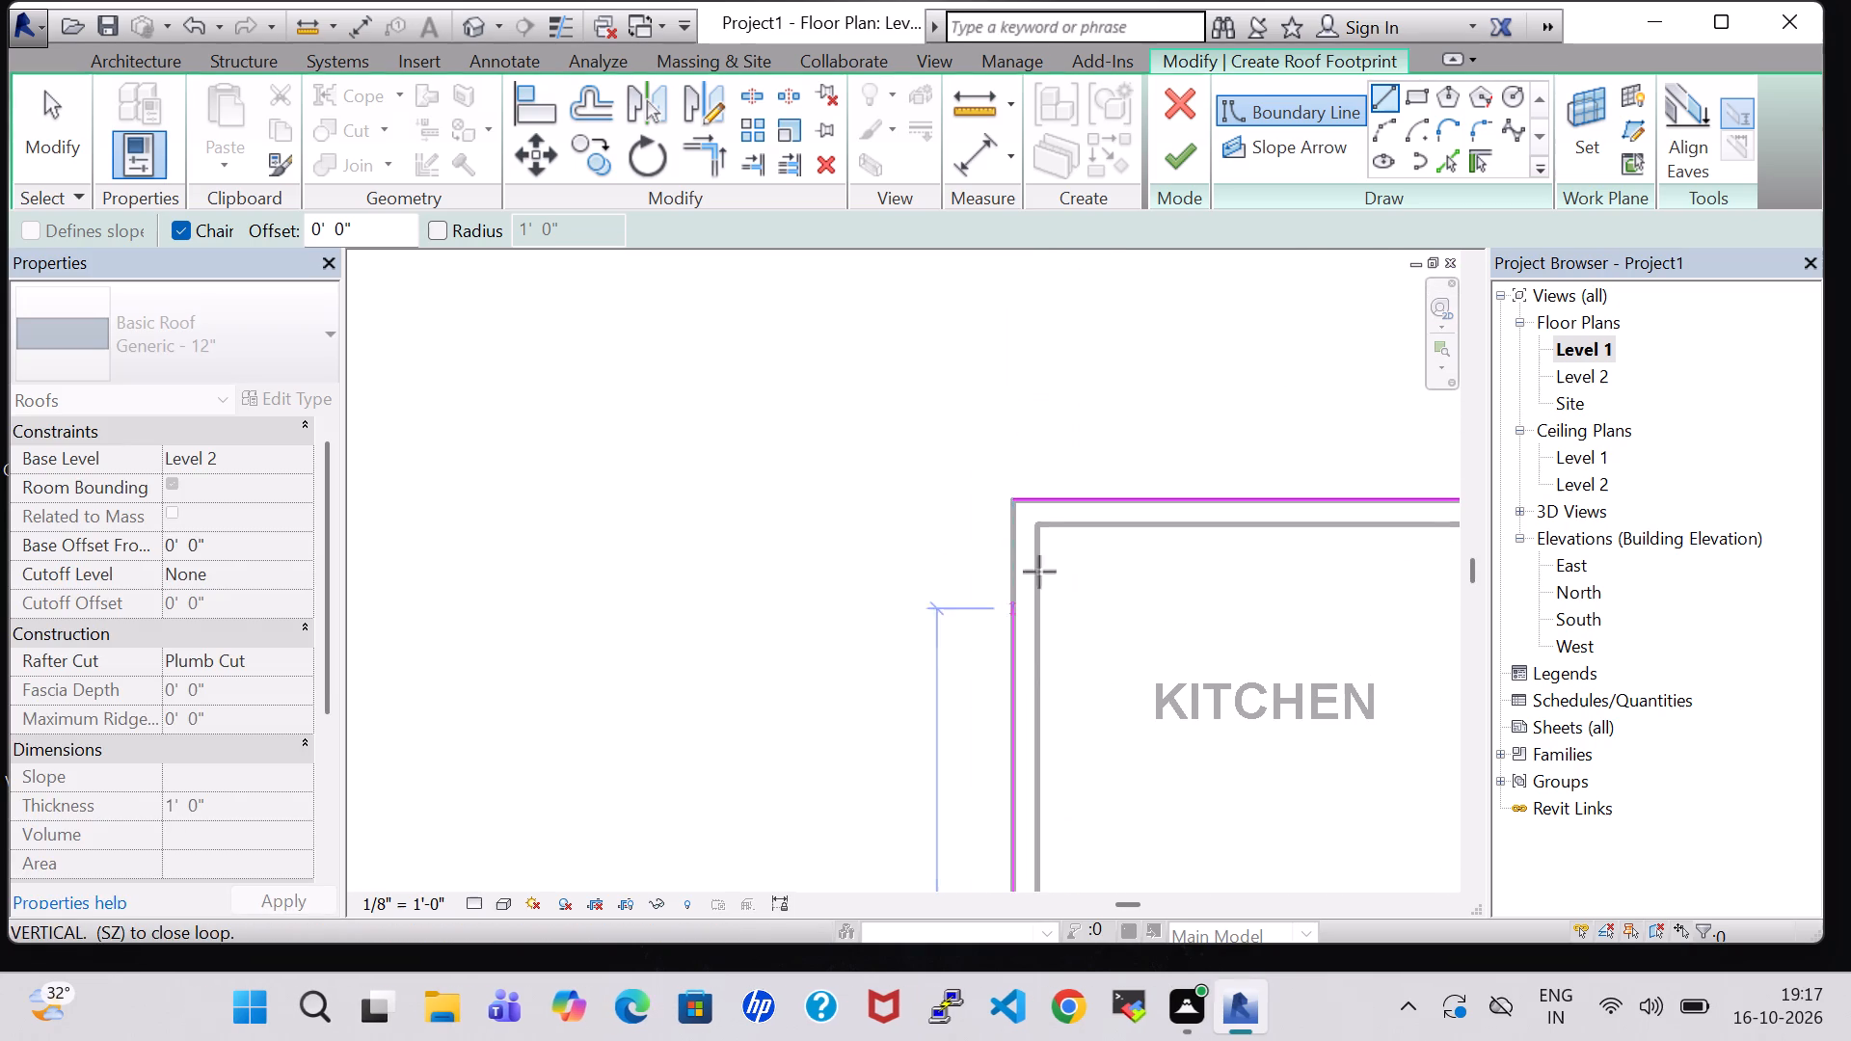
scroll(1013, 517, up, 5)
click(1013, 486)
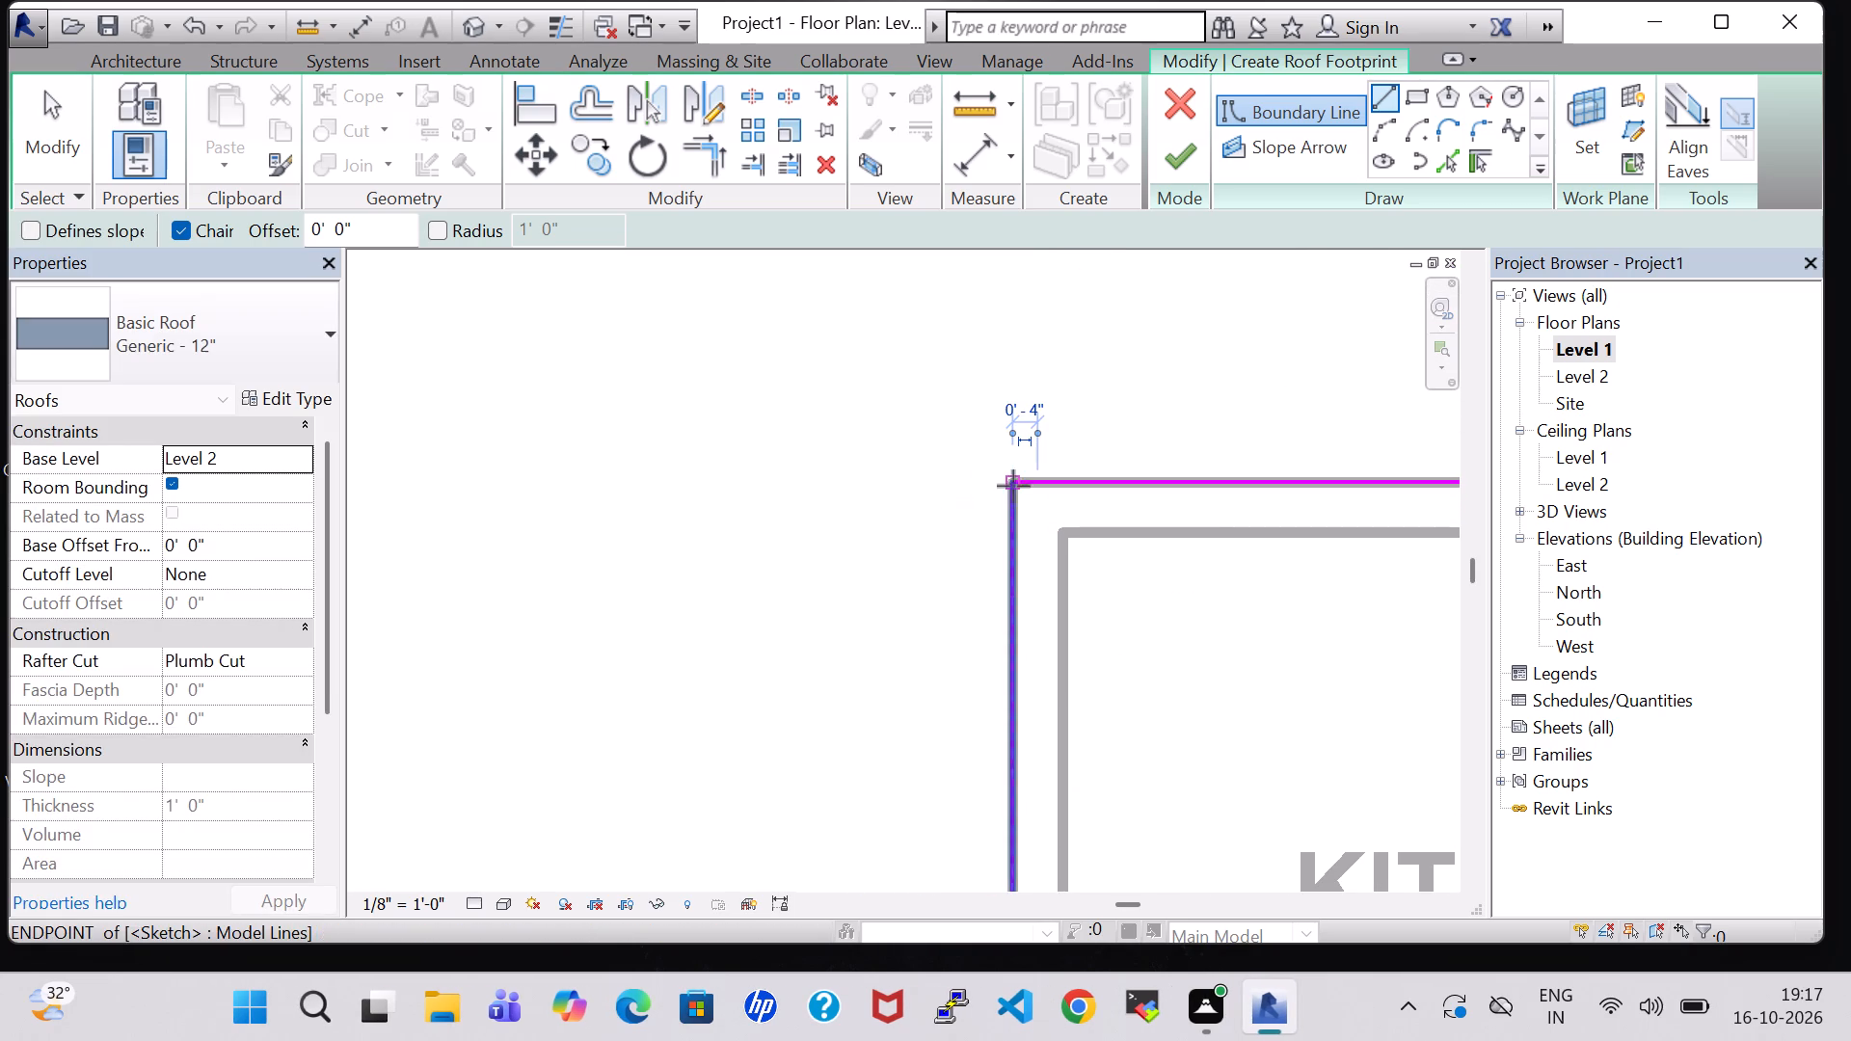
Finish the flat roof footprint and attach the highlighted walls to the roof.
click(1191, 167)
scroll(1145, 440, down, 2)
click(960, 511)
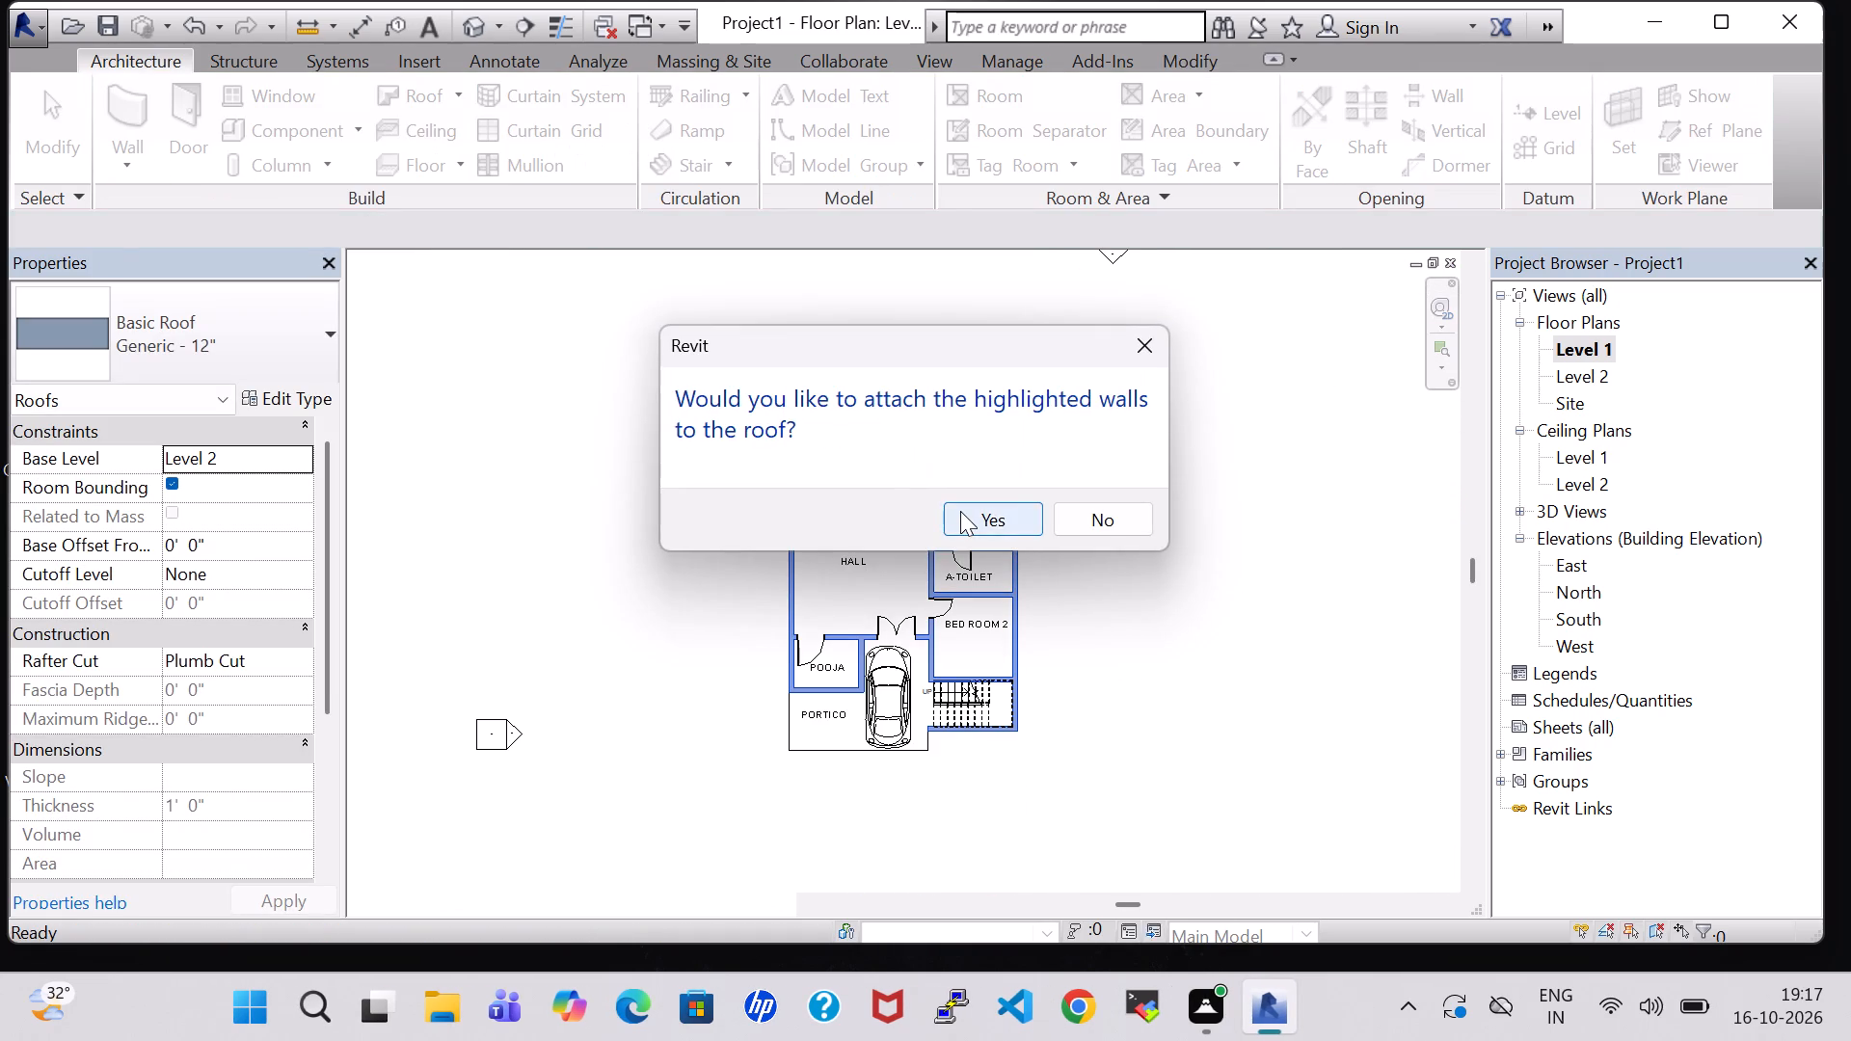
Open the 3D view of the house to inspect the new flat roof.
scroll(1080, 375, down, 9)
middle_drag(1074, 375, 854, 369)
scroll(854, 369, down, 3)
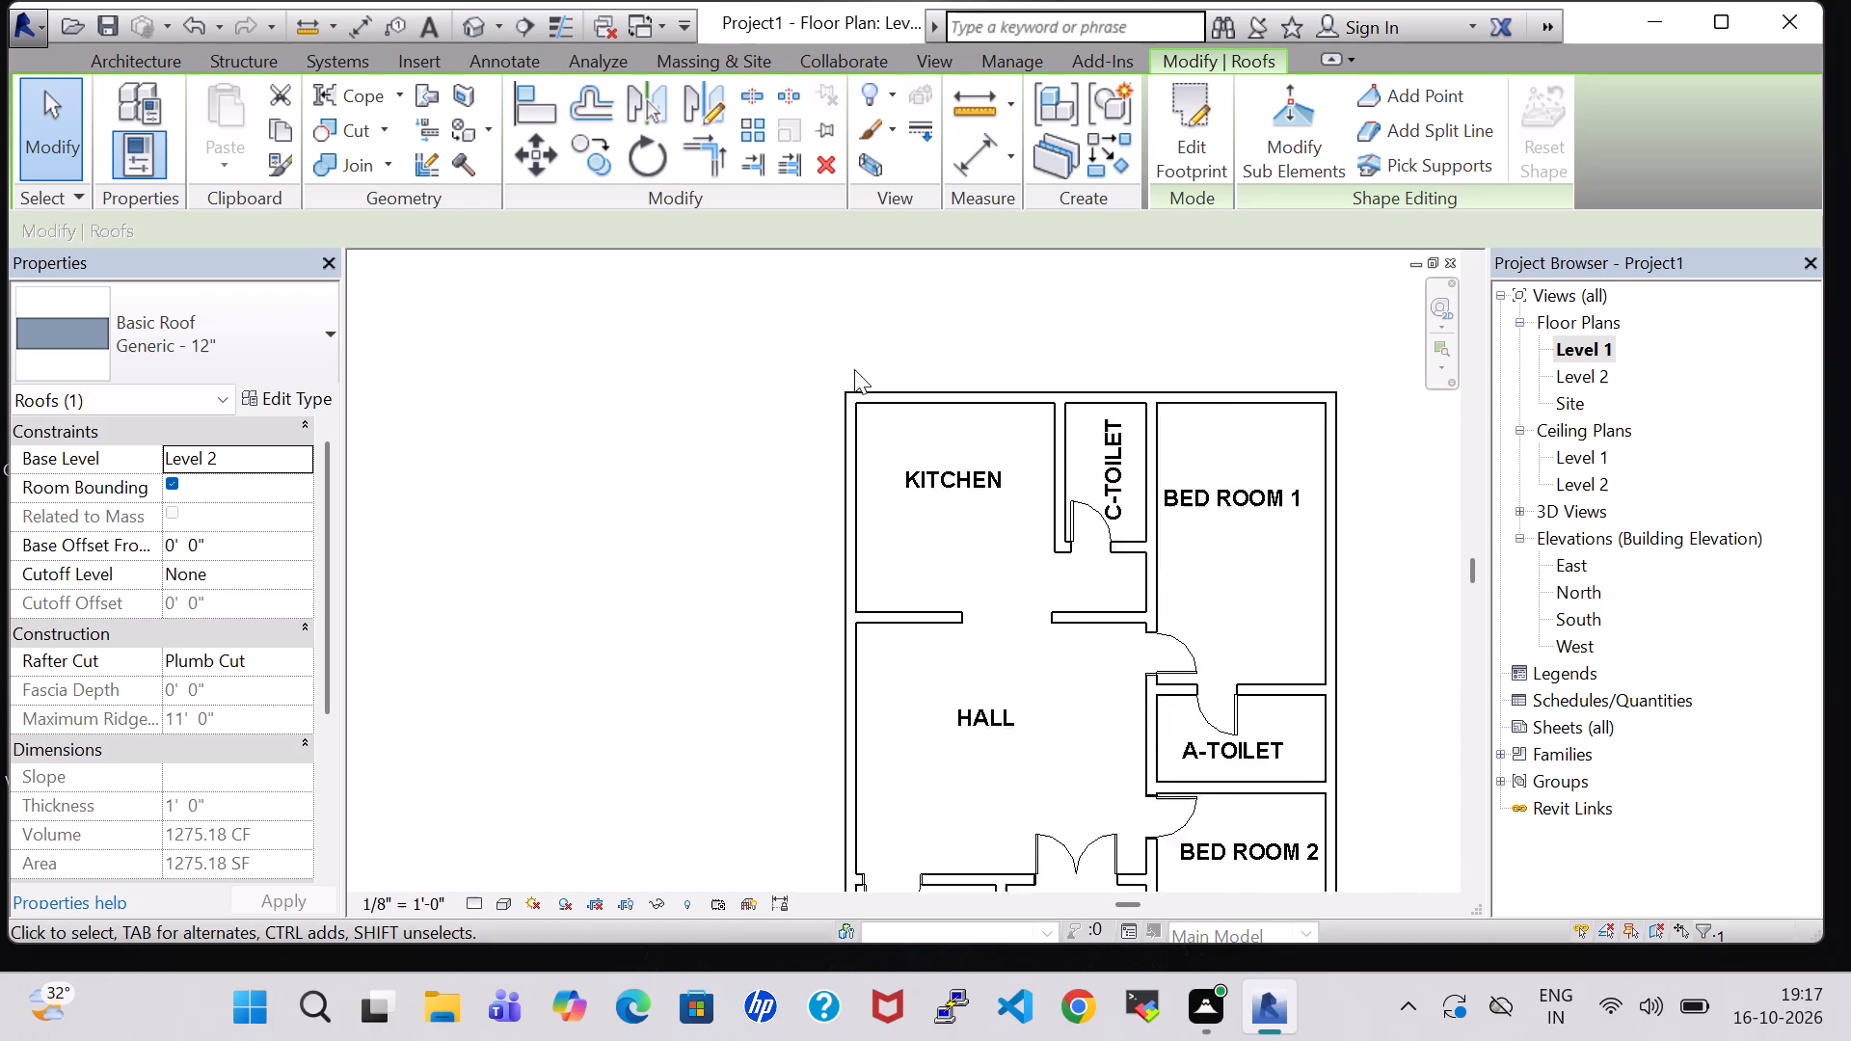
middle_drag(1172, 361, 944, 248)
scroll(1127, 489, down, 1)
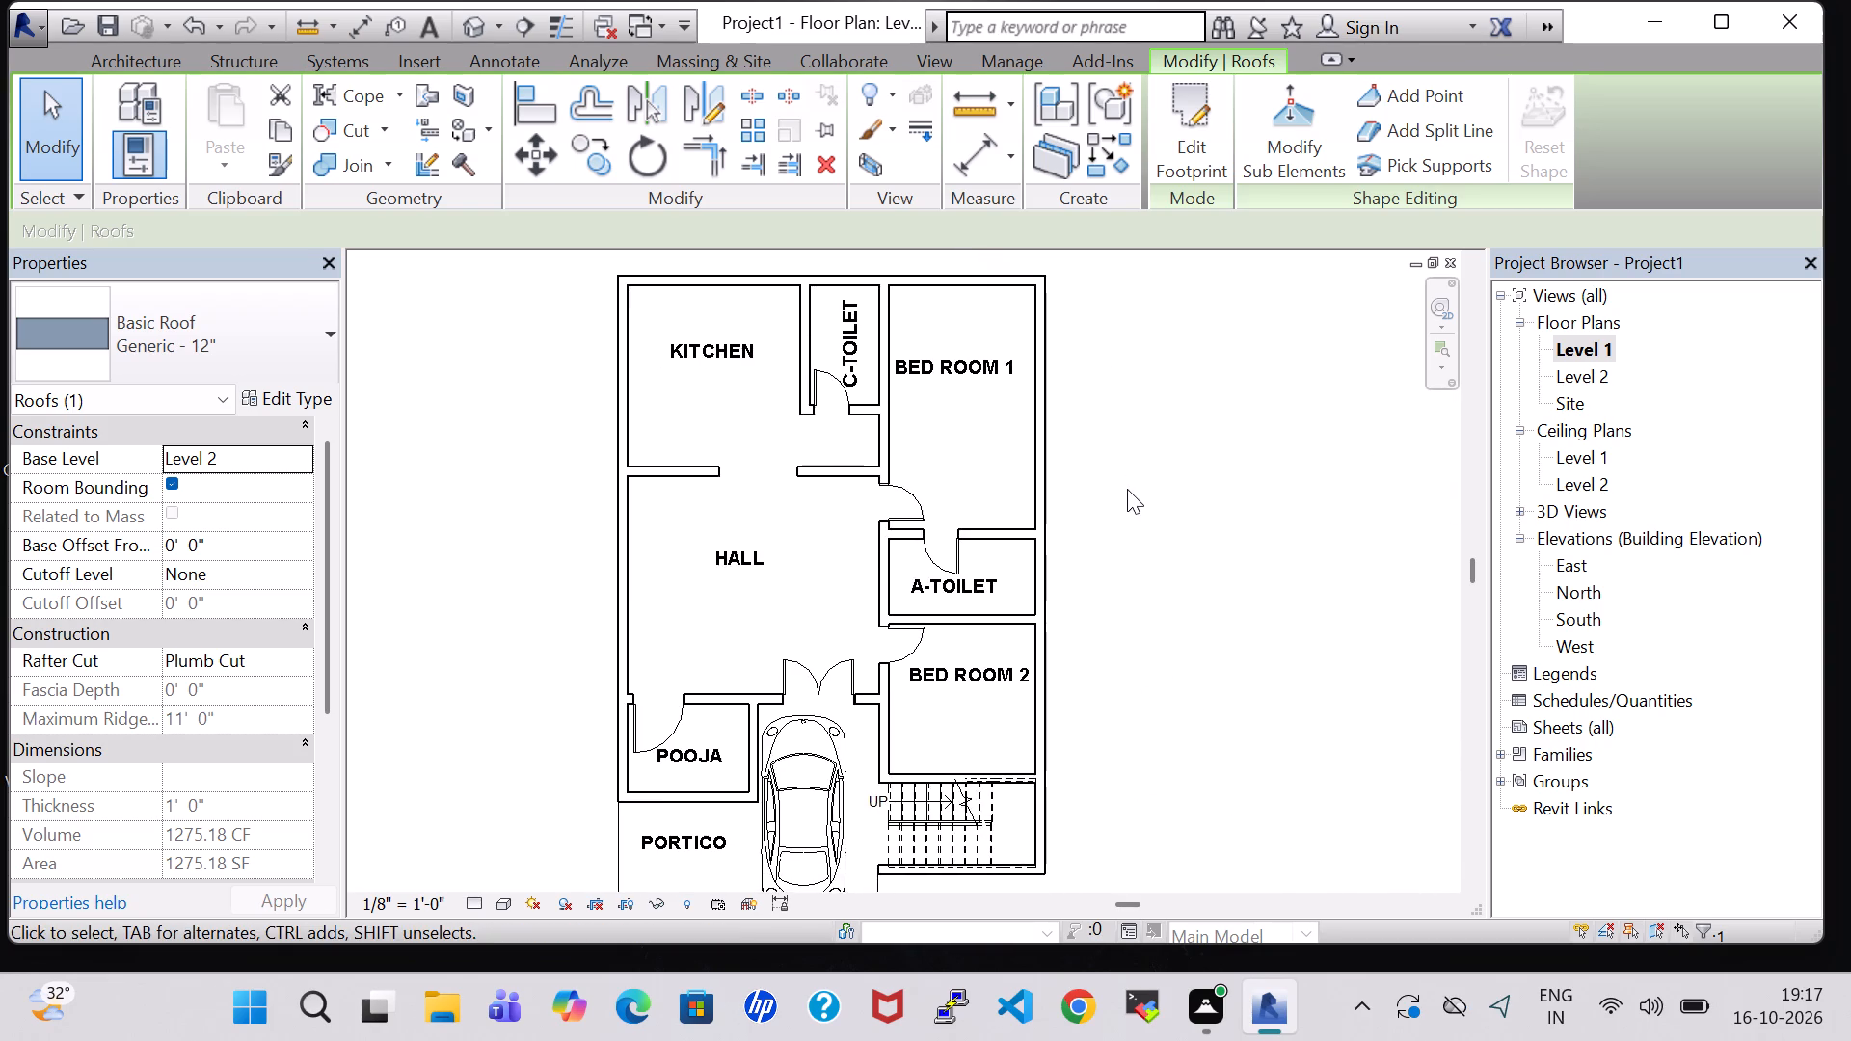
middle_drag(1127, 489, 1102, 468)
click(478, 13)
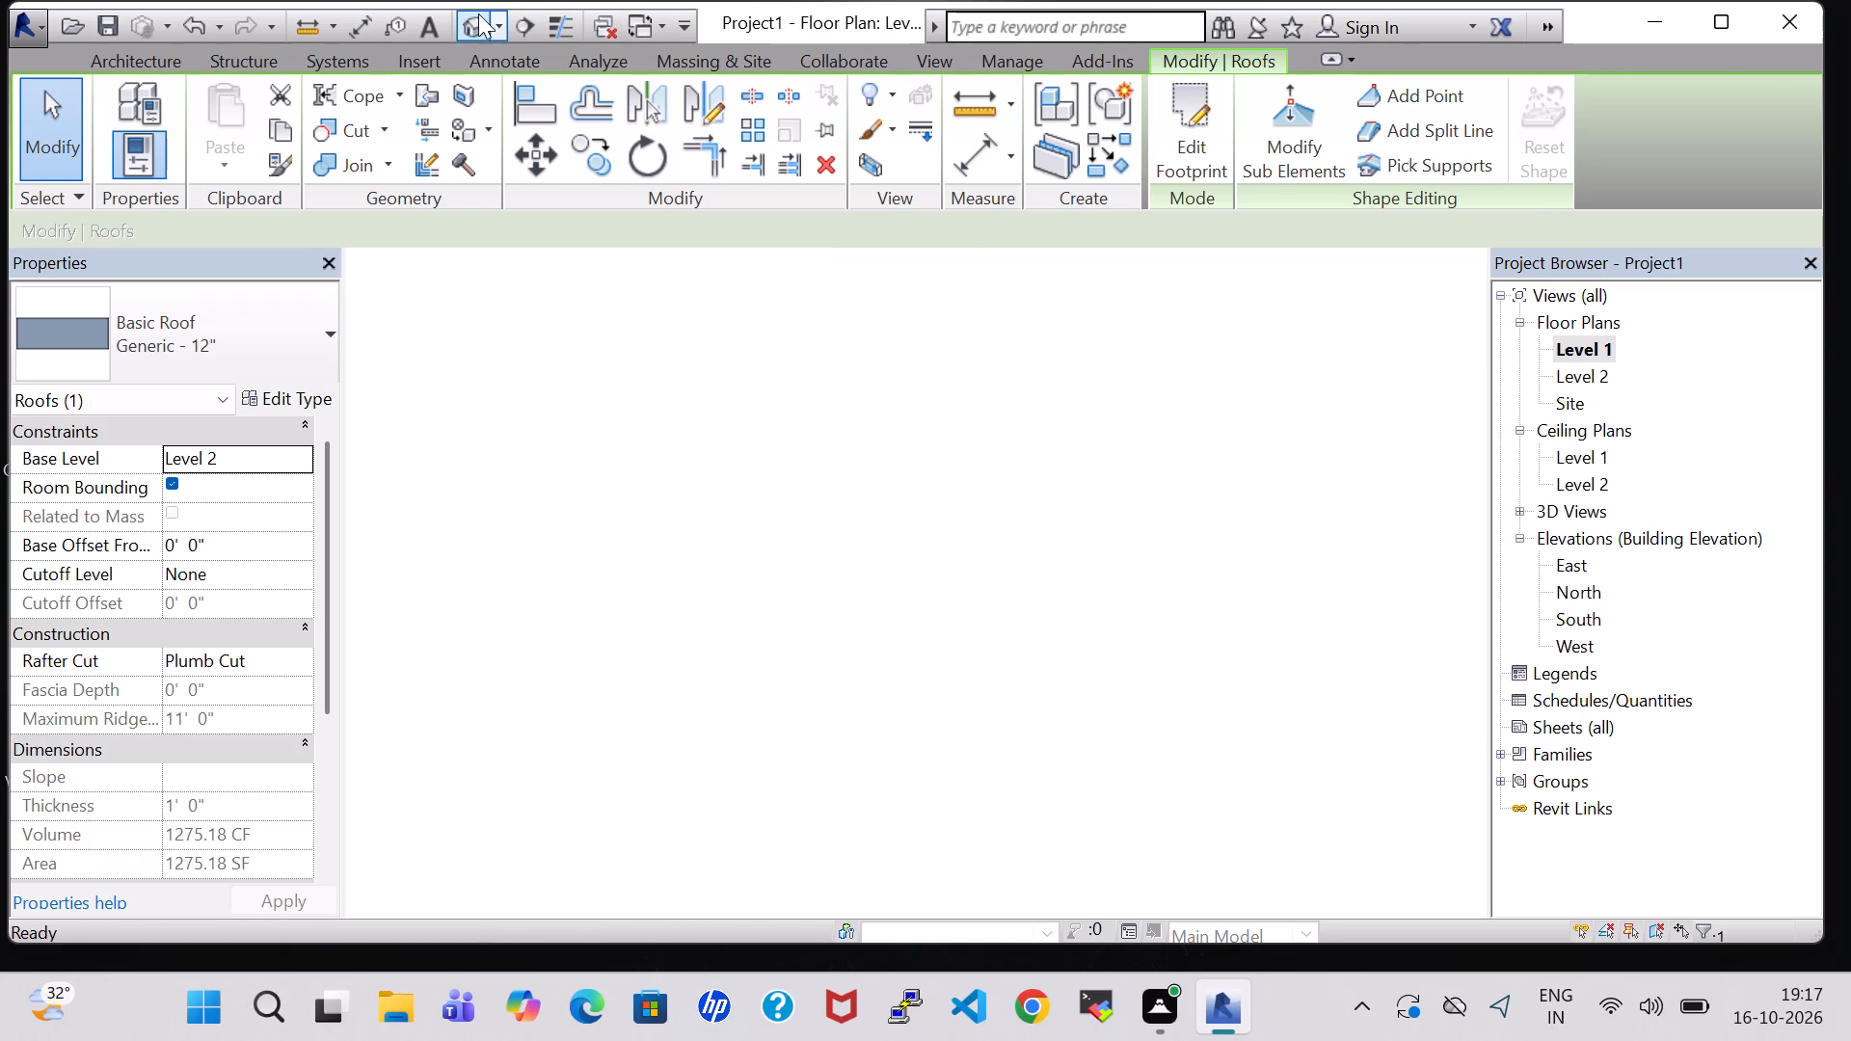
Extend the stair's upper run toward the portico to 10 risers in the Level 1 plan and finish the stair edit.
shift+scroll(1177, 664, up, 2)
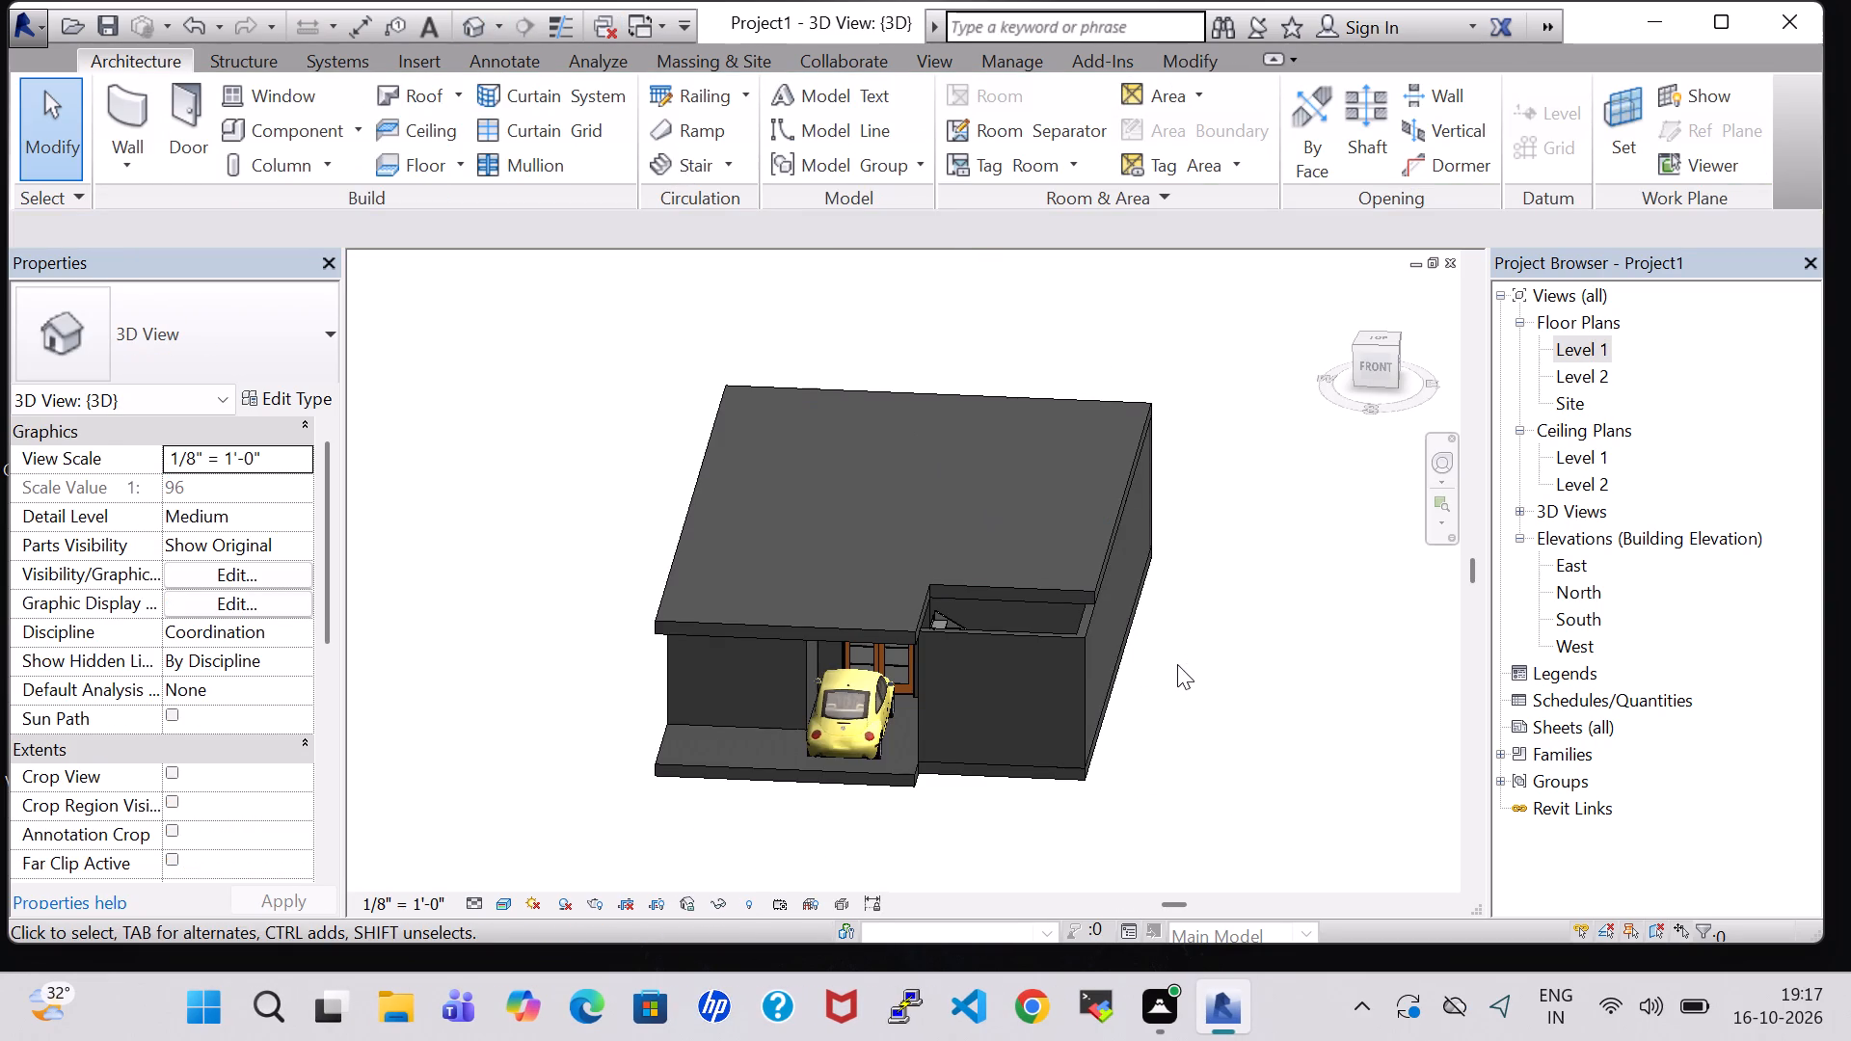
shift+scroll(1177, 664, up, 2)
shift+middle_drag(1177, 664, 1067, 818)
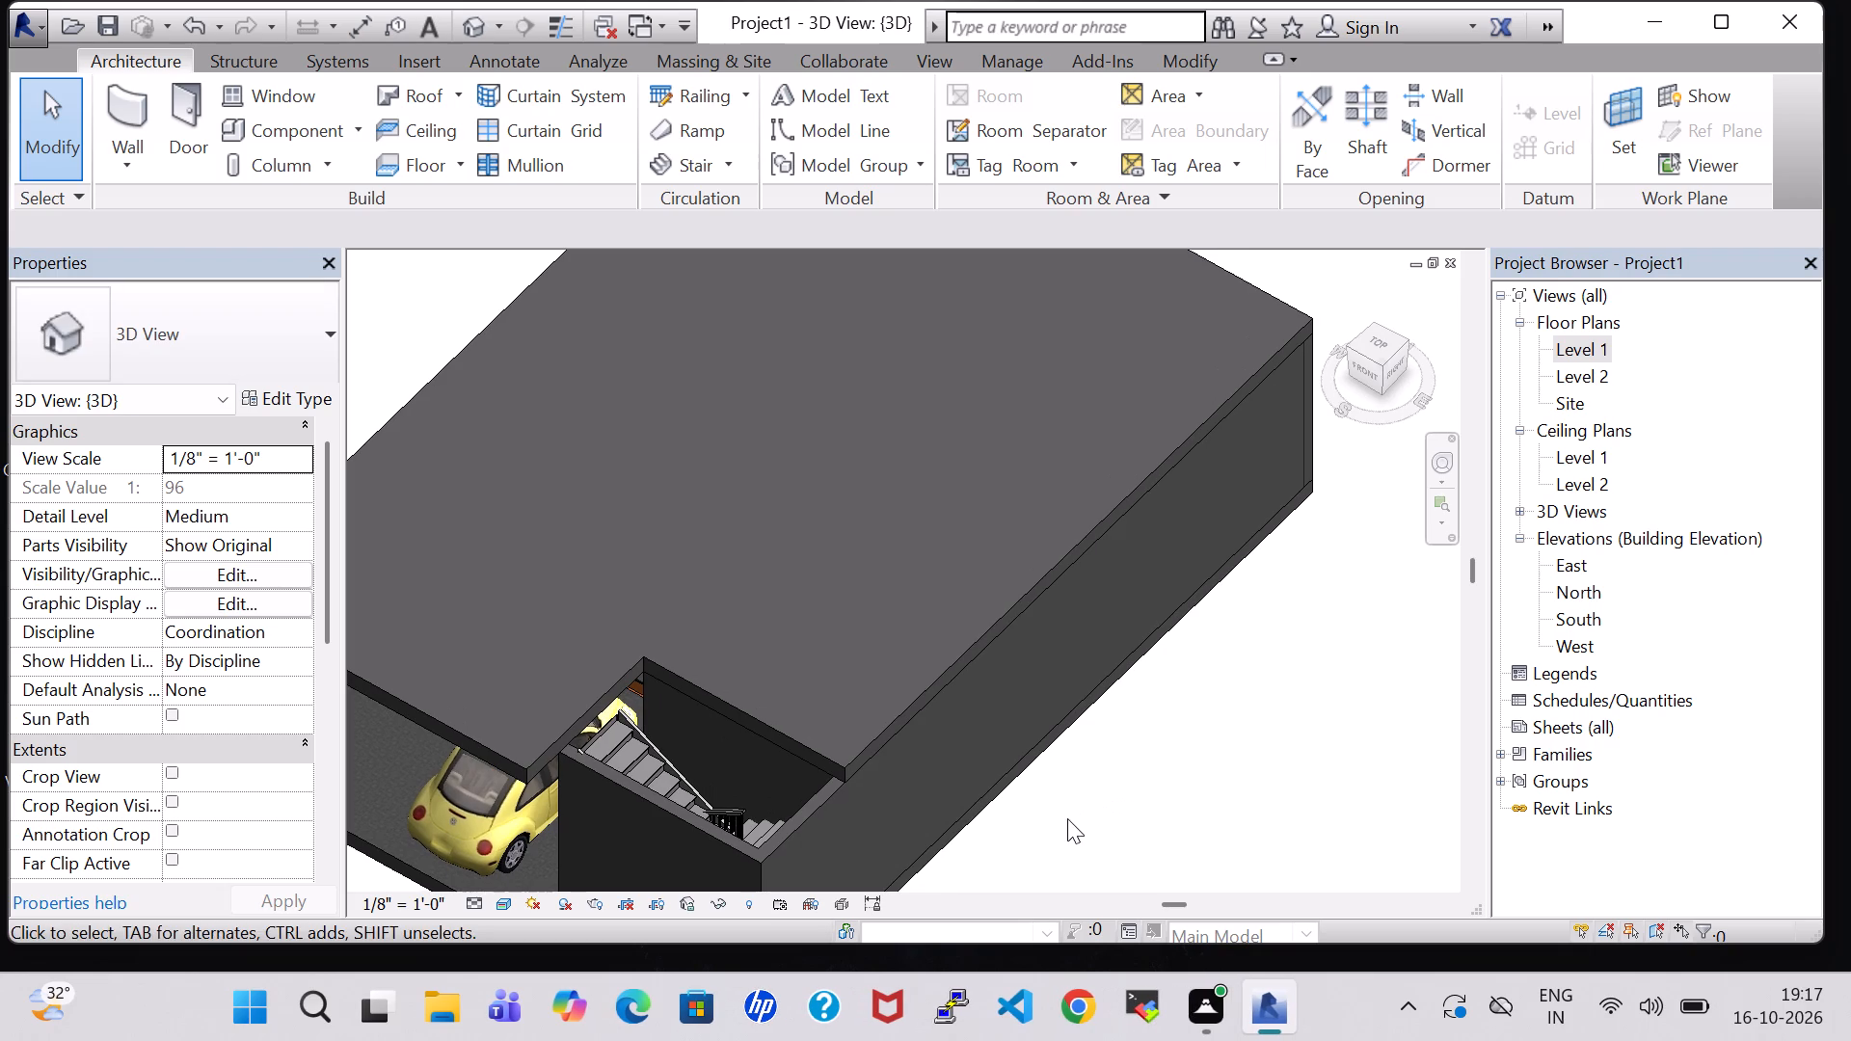
middle_drag(1067, 818, 1179, 583)
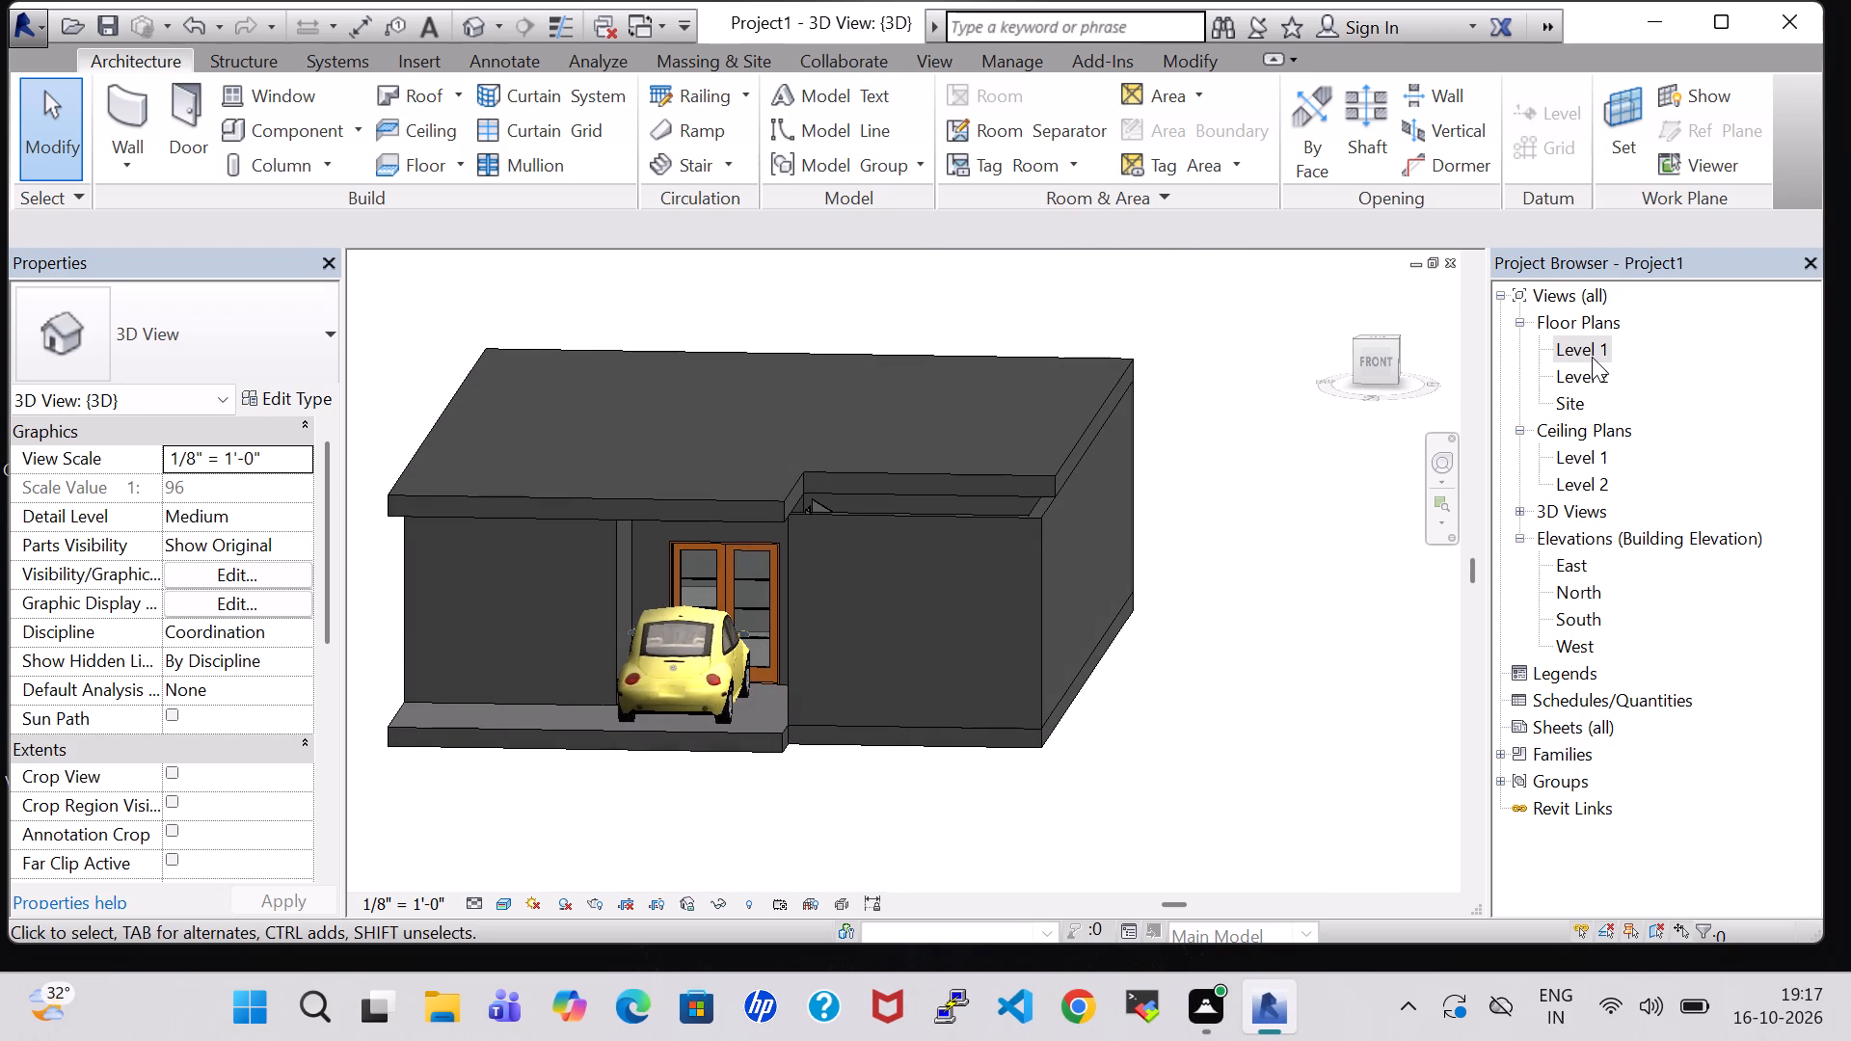
double_click(1592, 357)
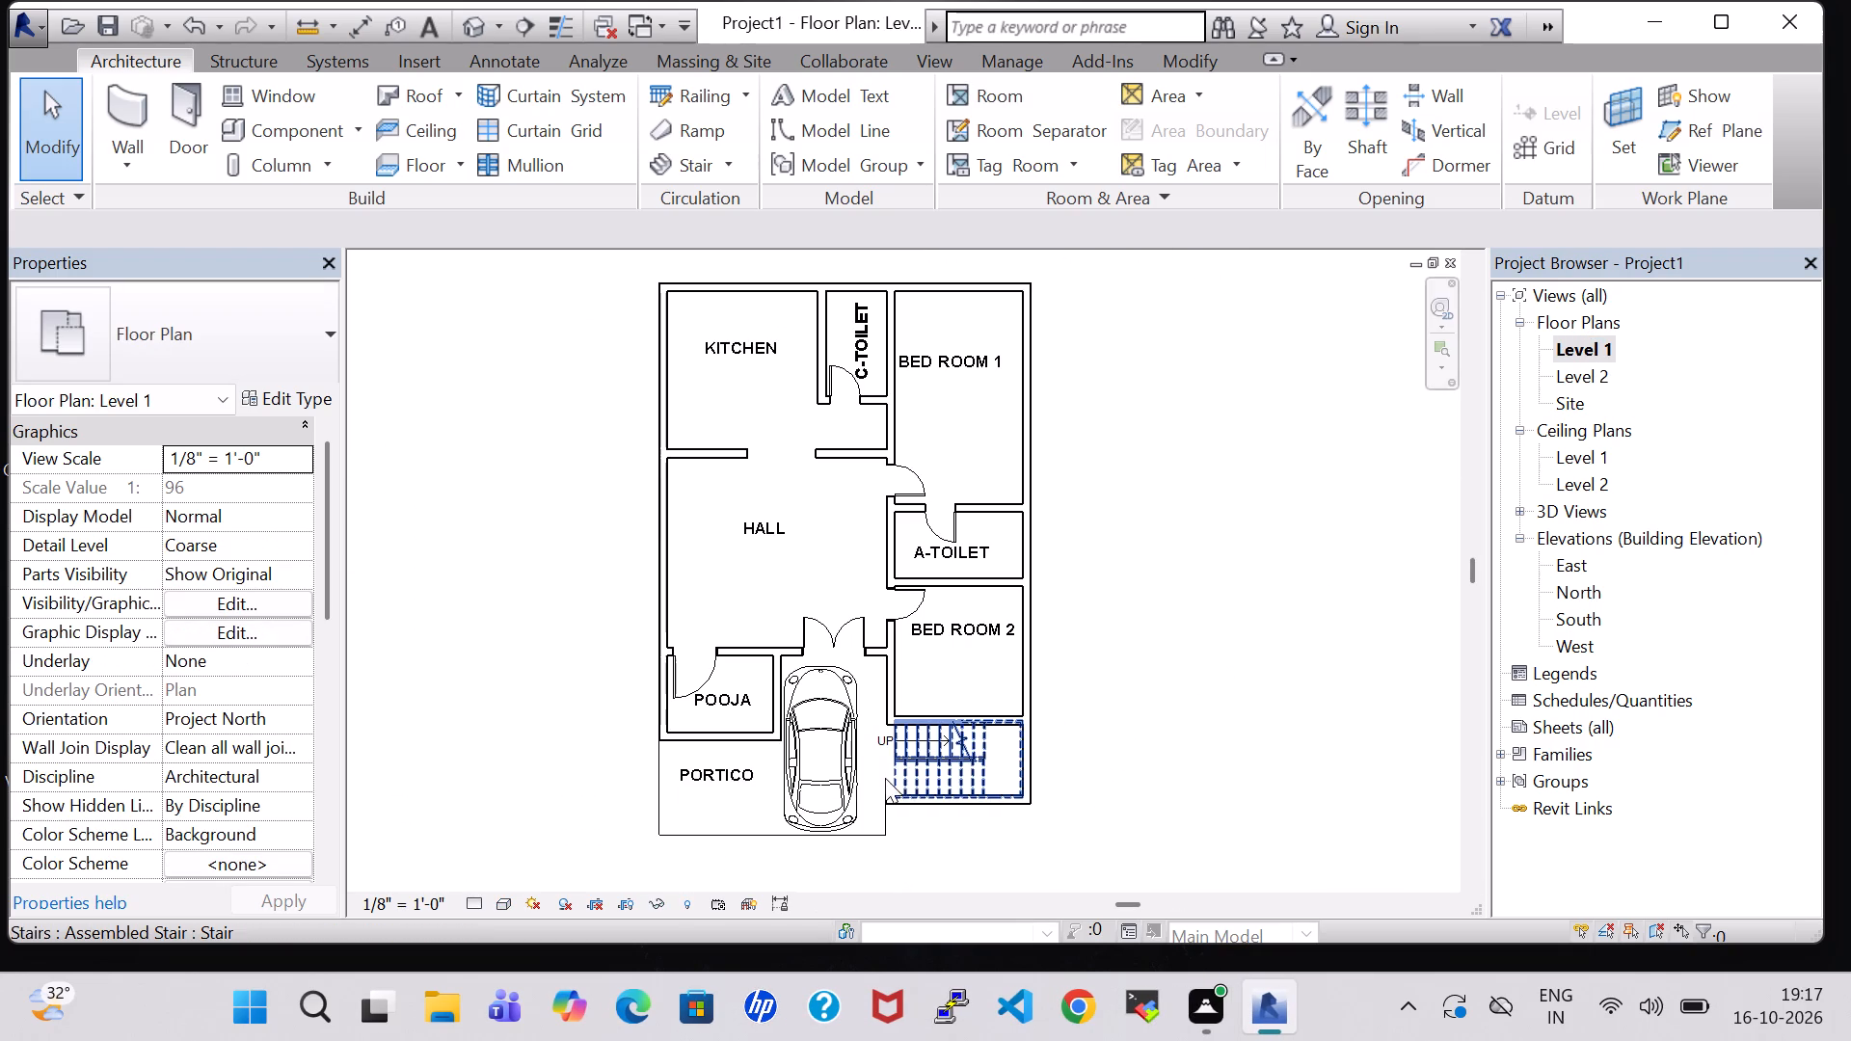
scroll(899, 786, up, 10)
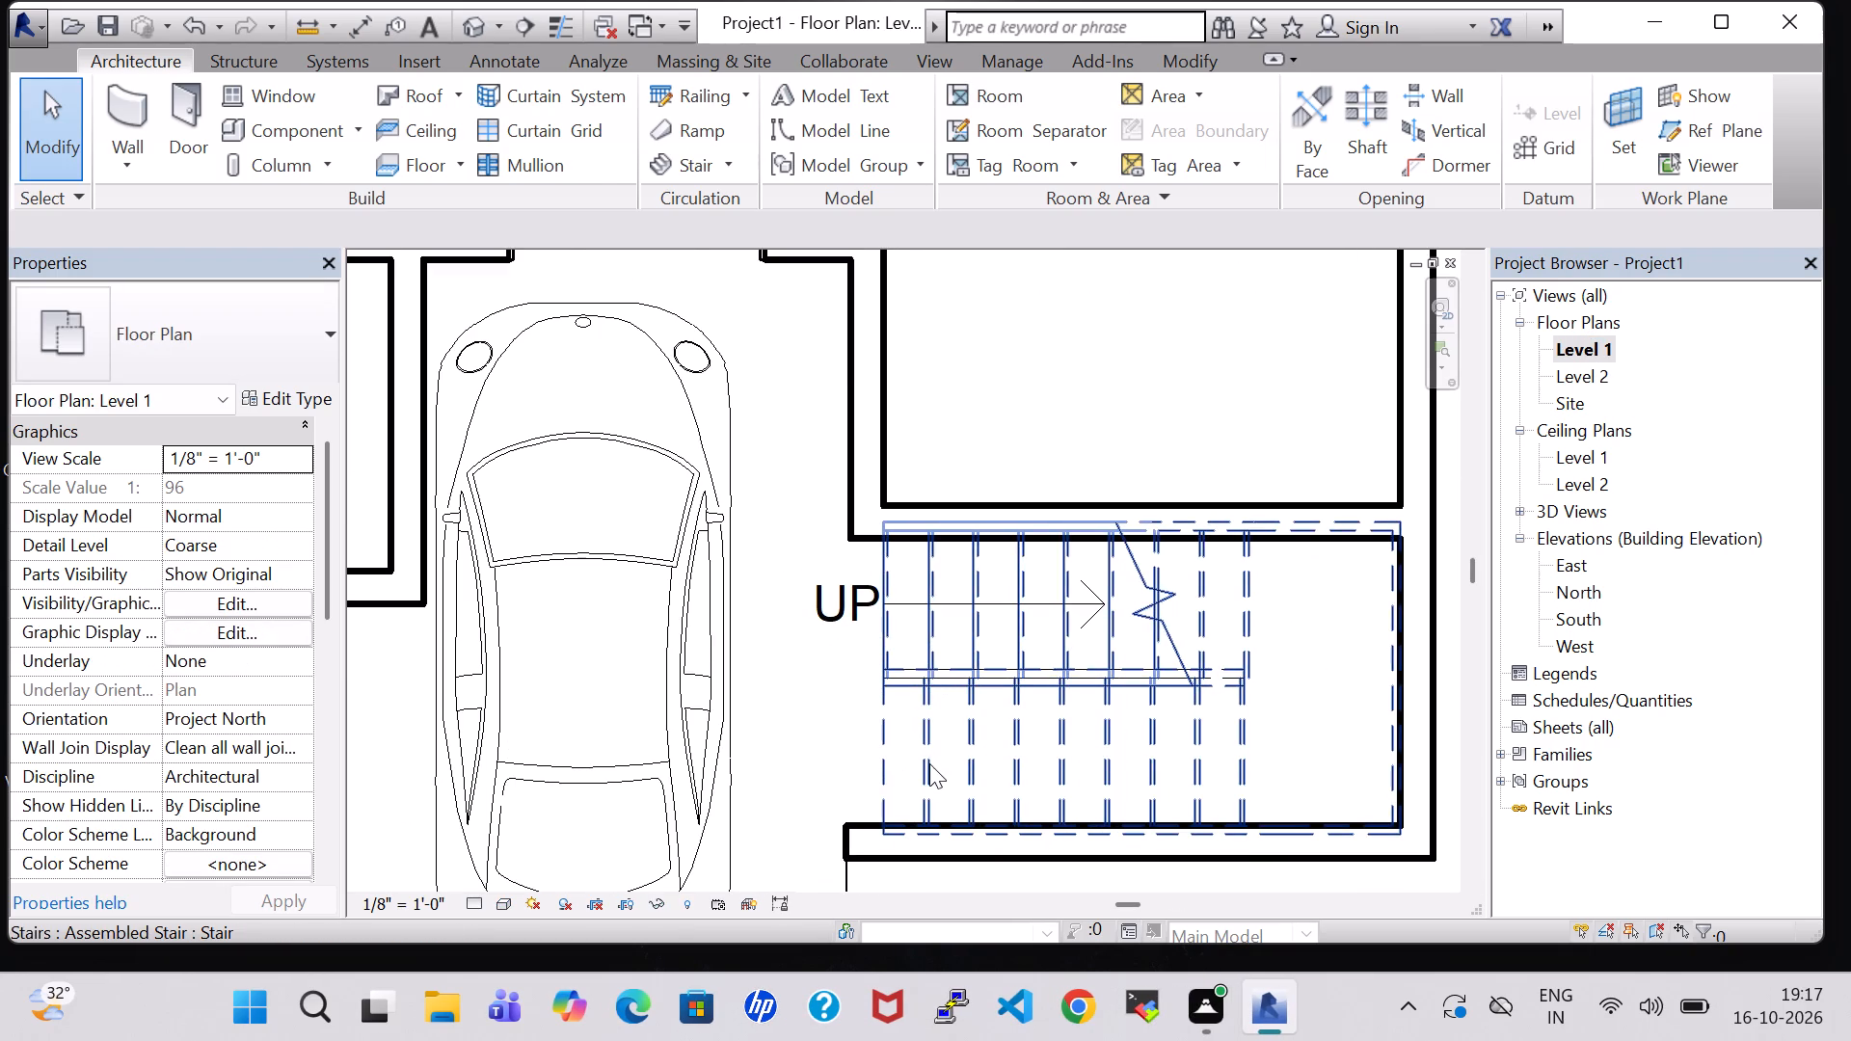
click(929, 763)
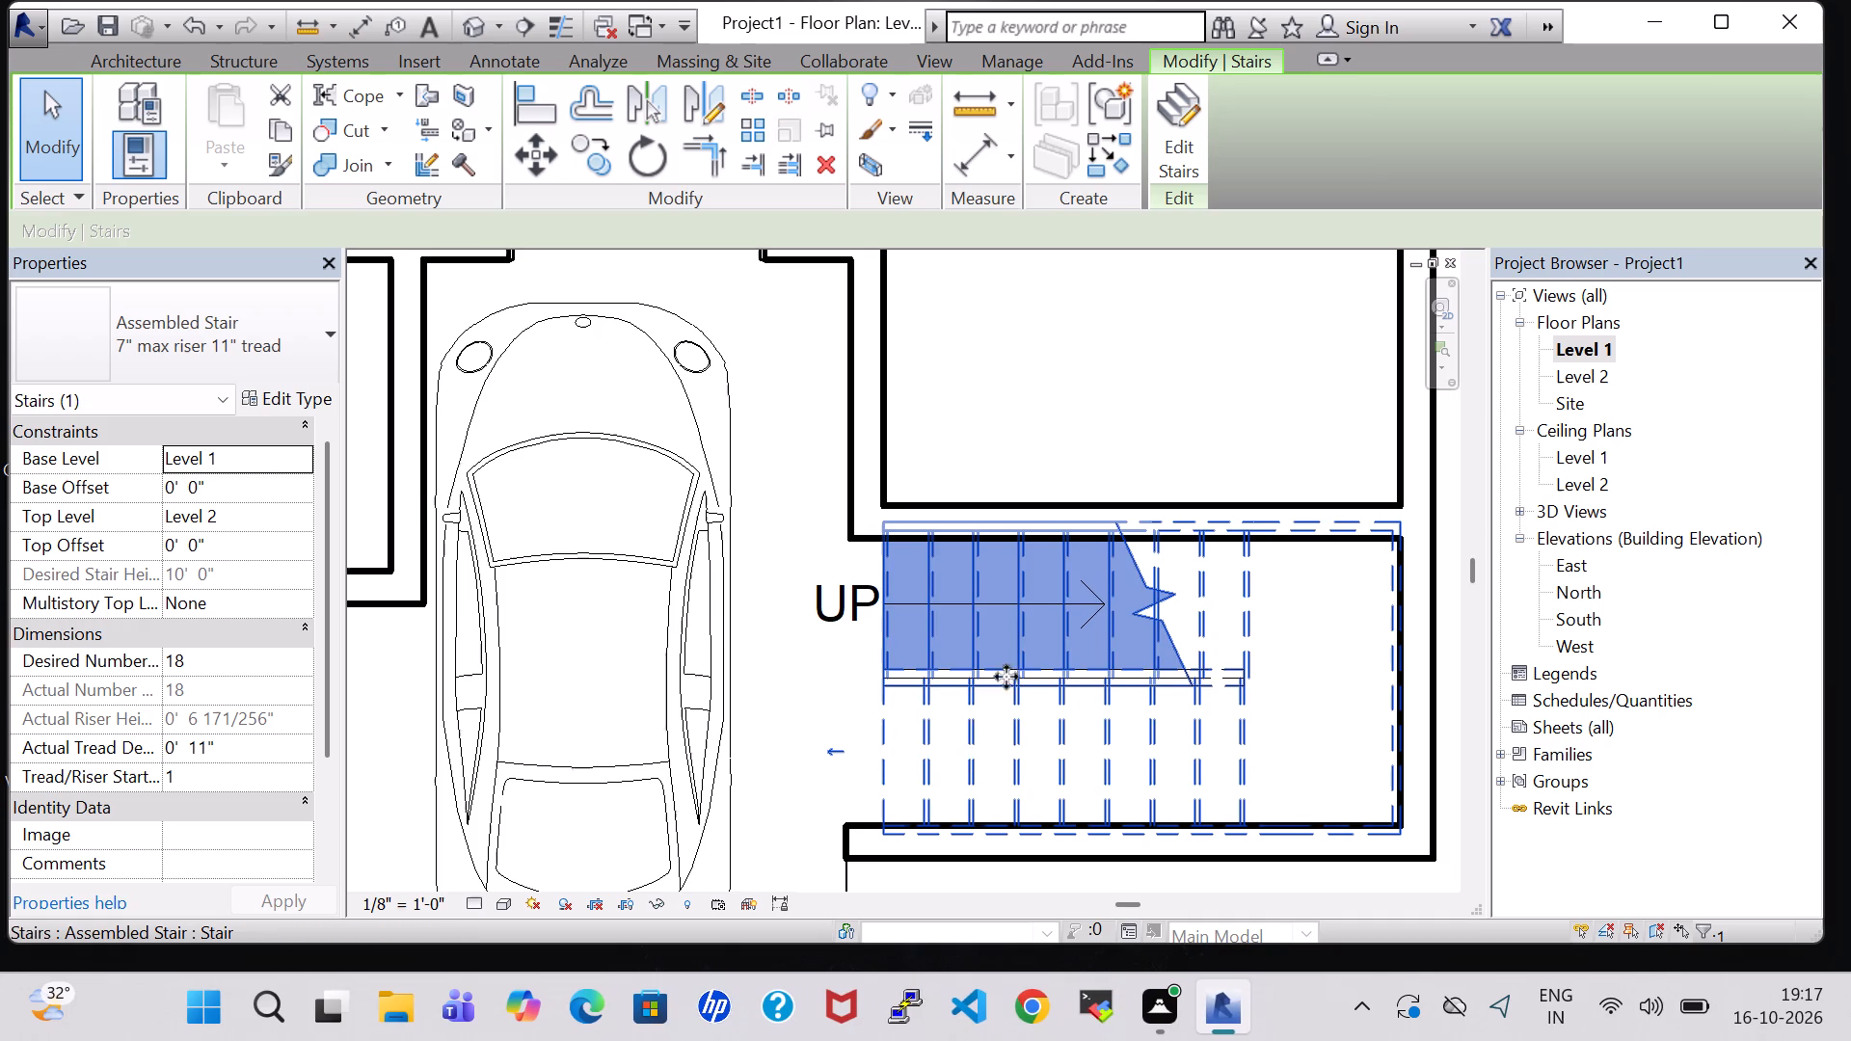
double_click(1011, 656)
click(884, 748)
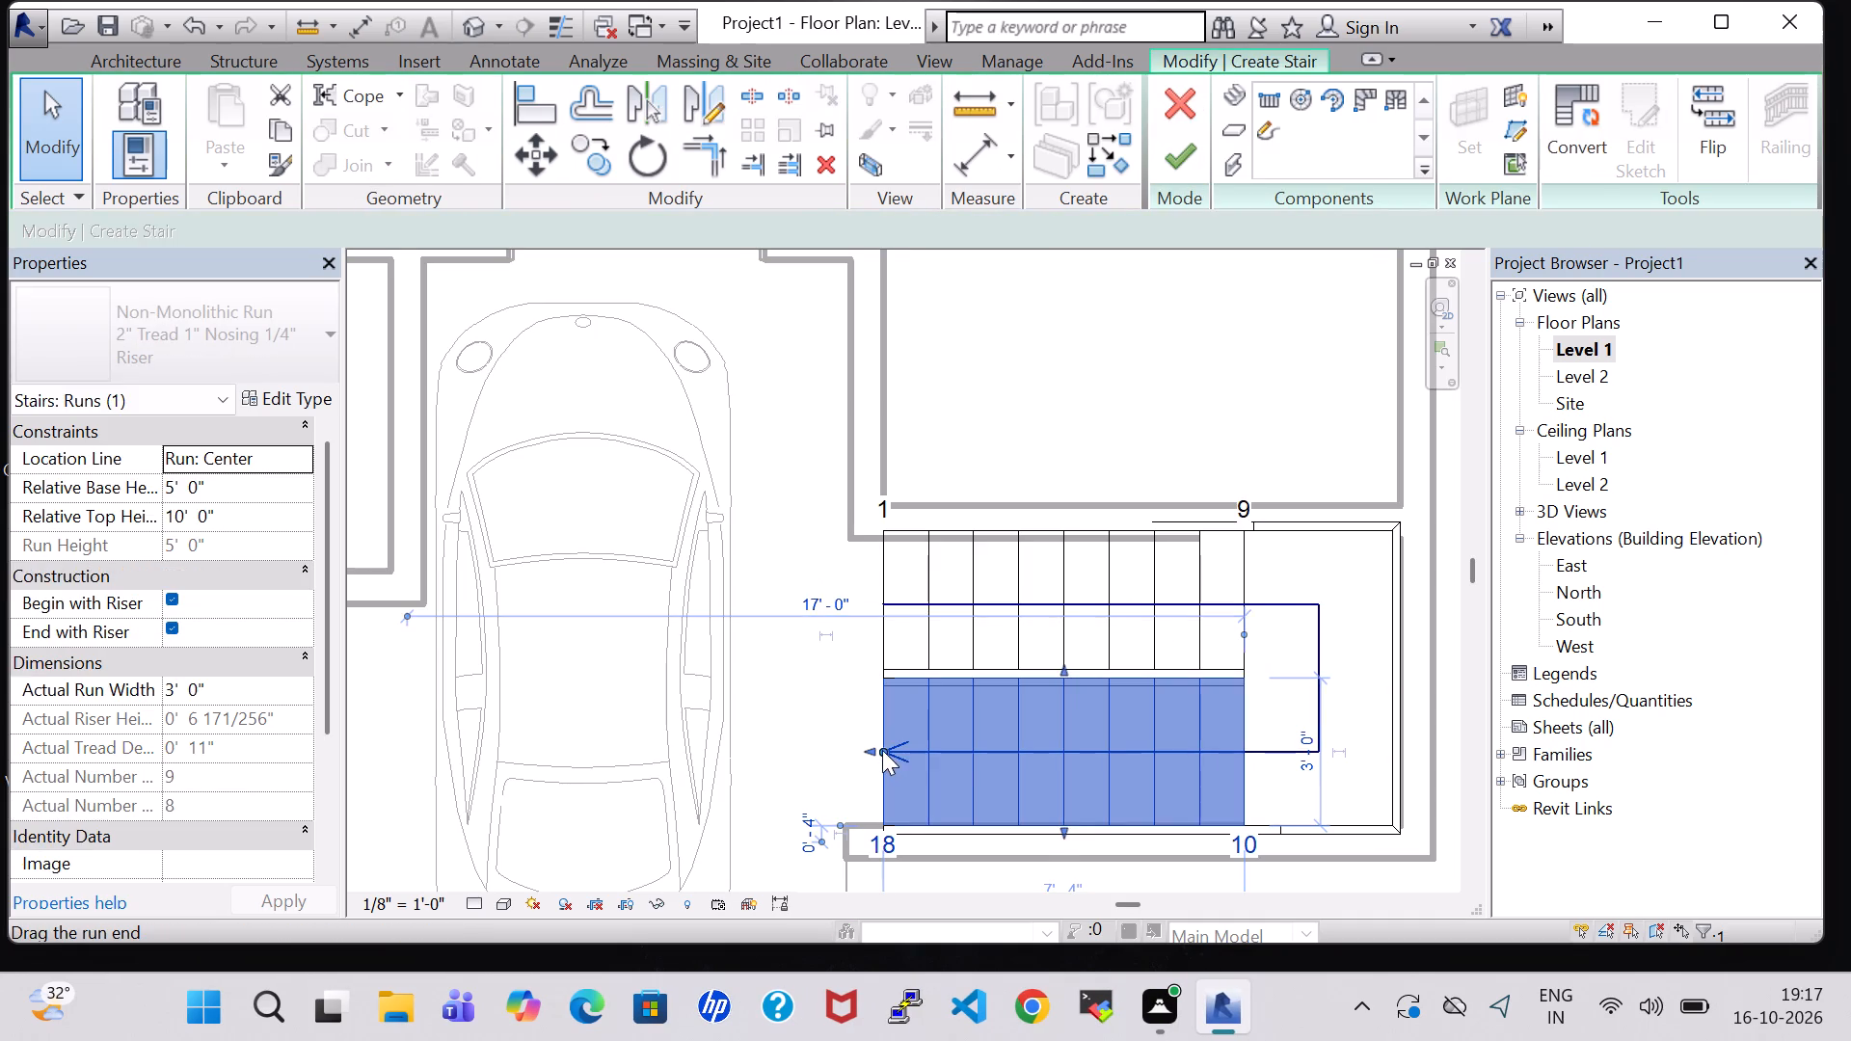
drag(882, 750, 854, 752)
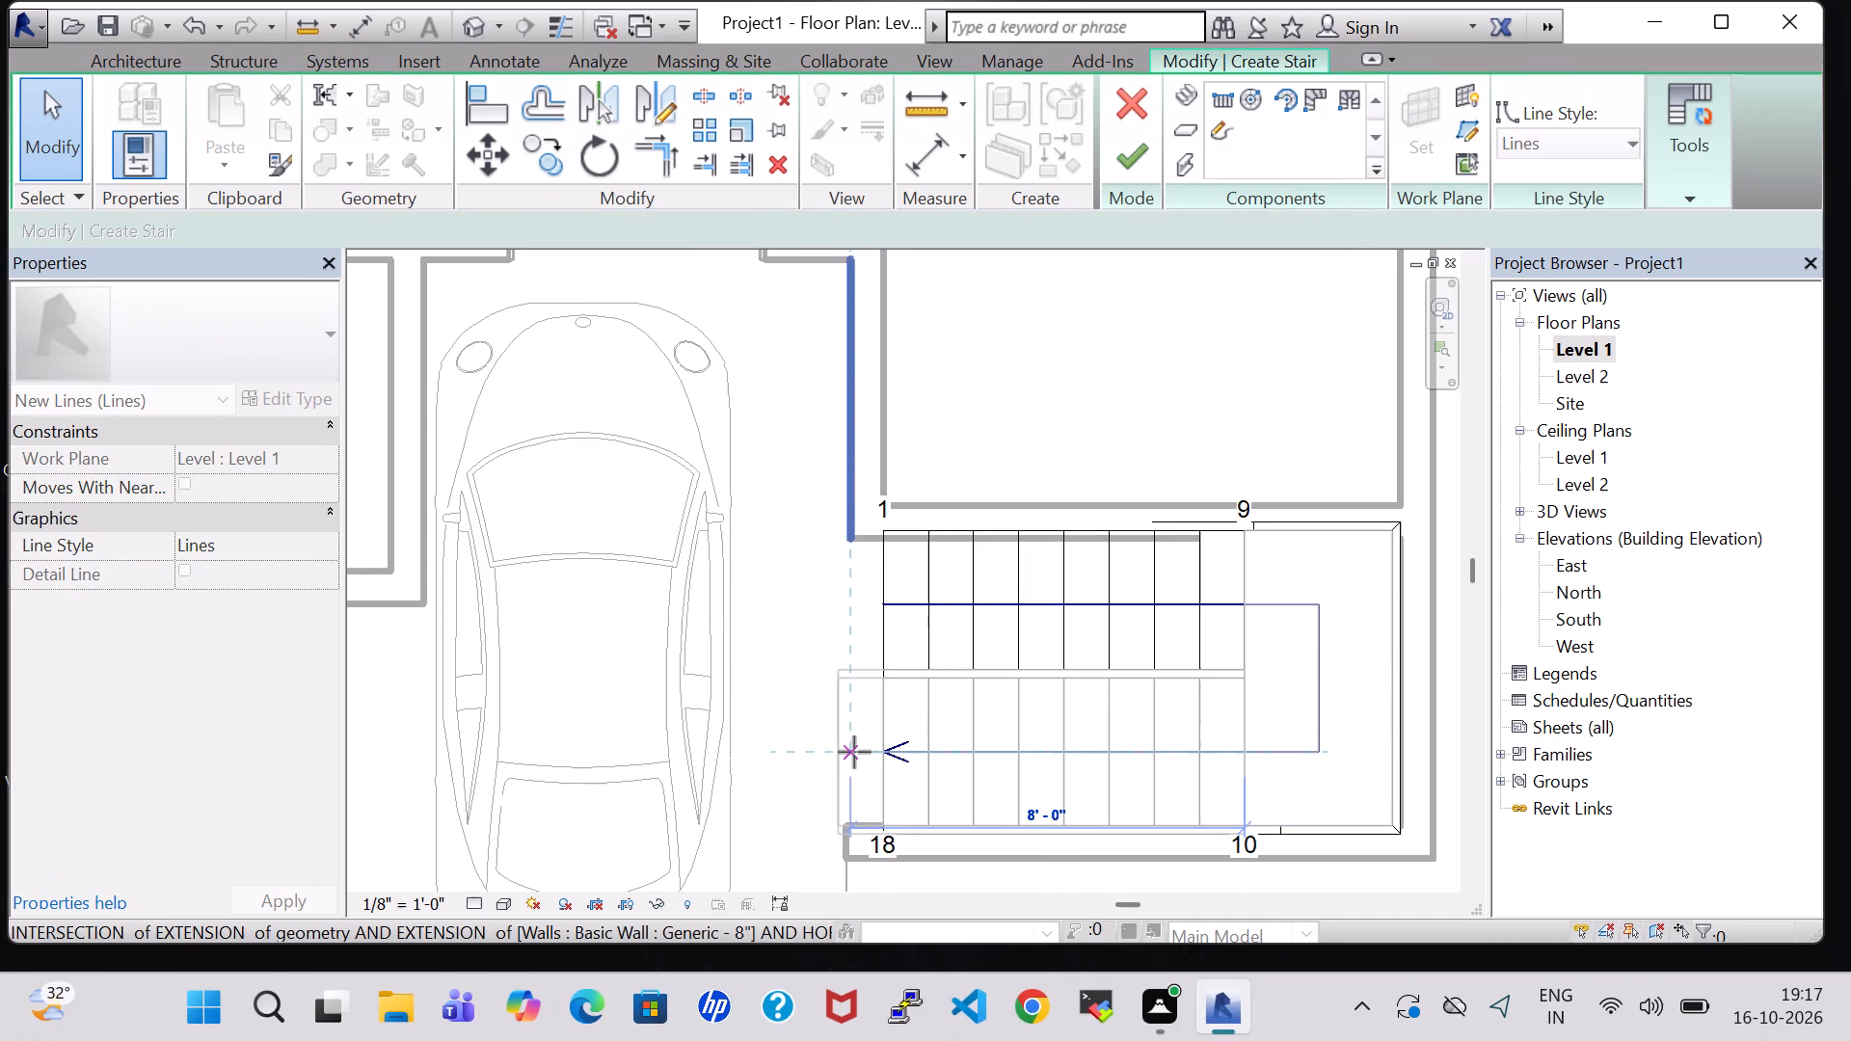
drag(854, 752, 859, 753)
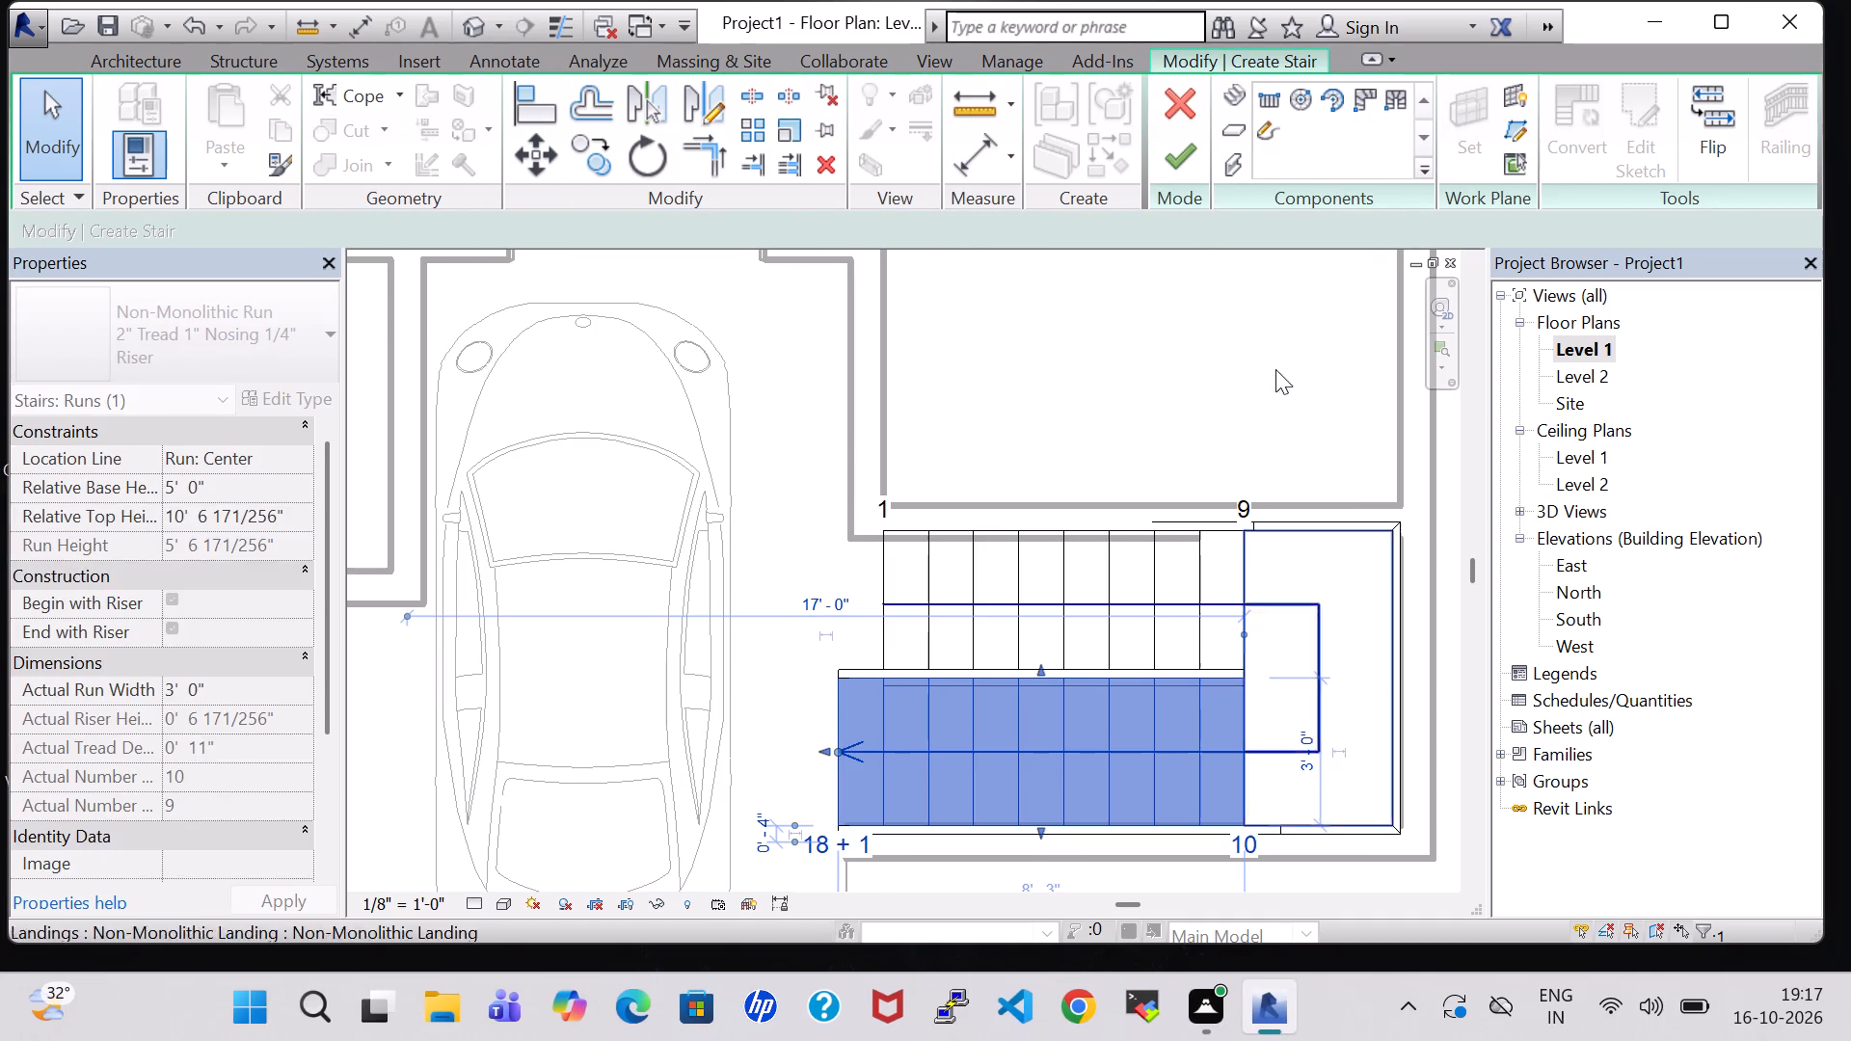
click(1179, 159)
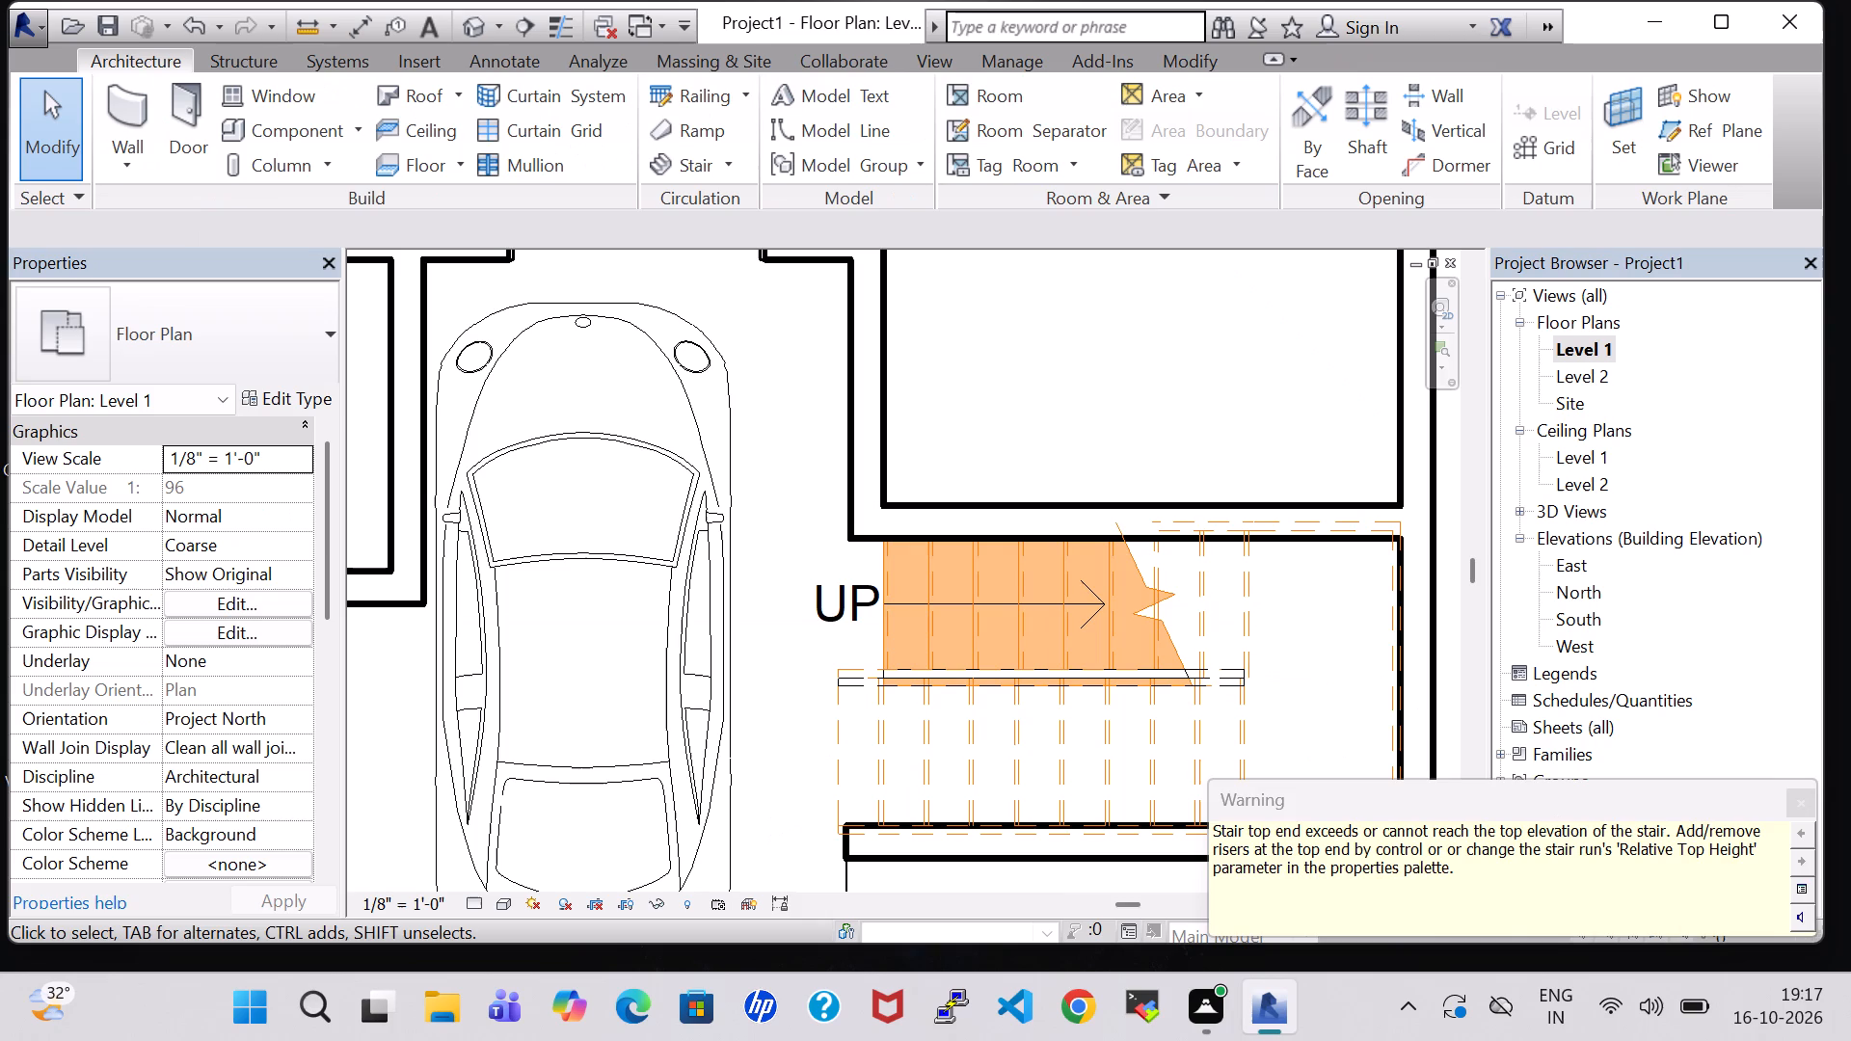
click(1790, 802)
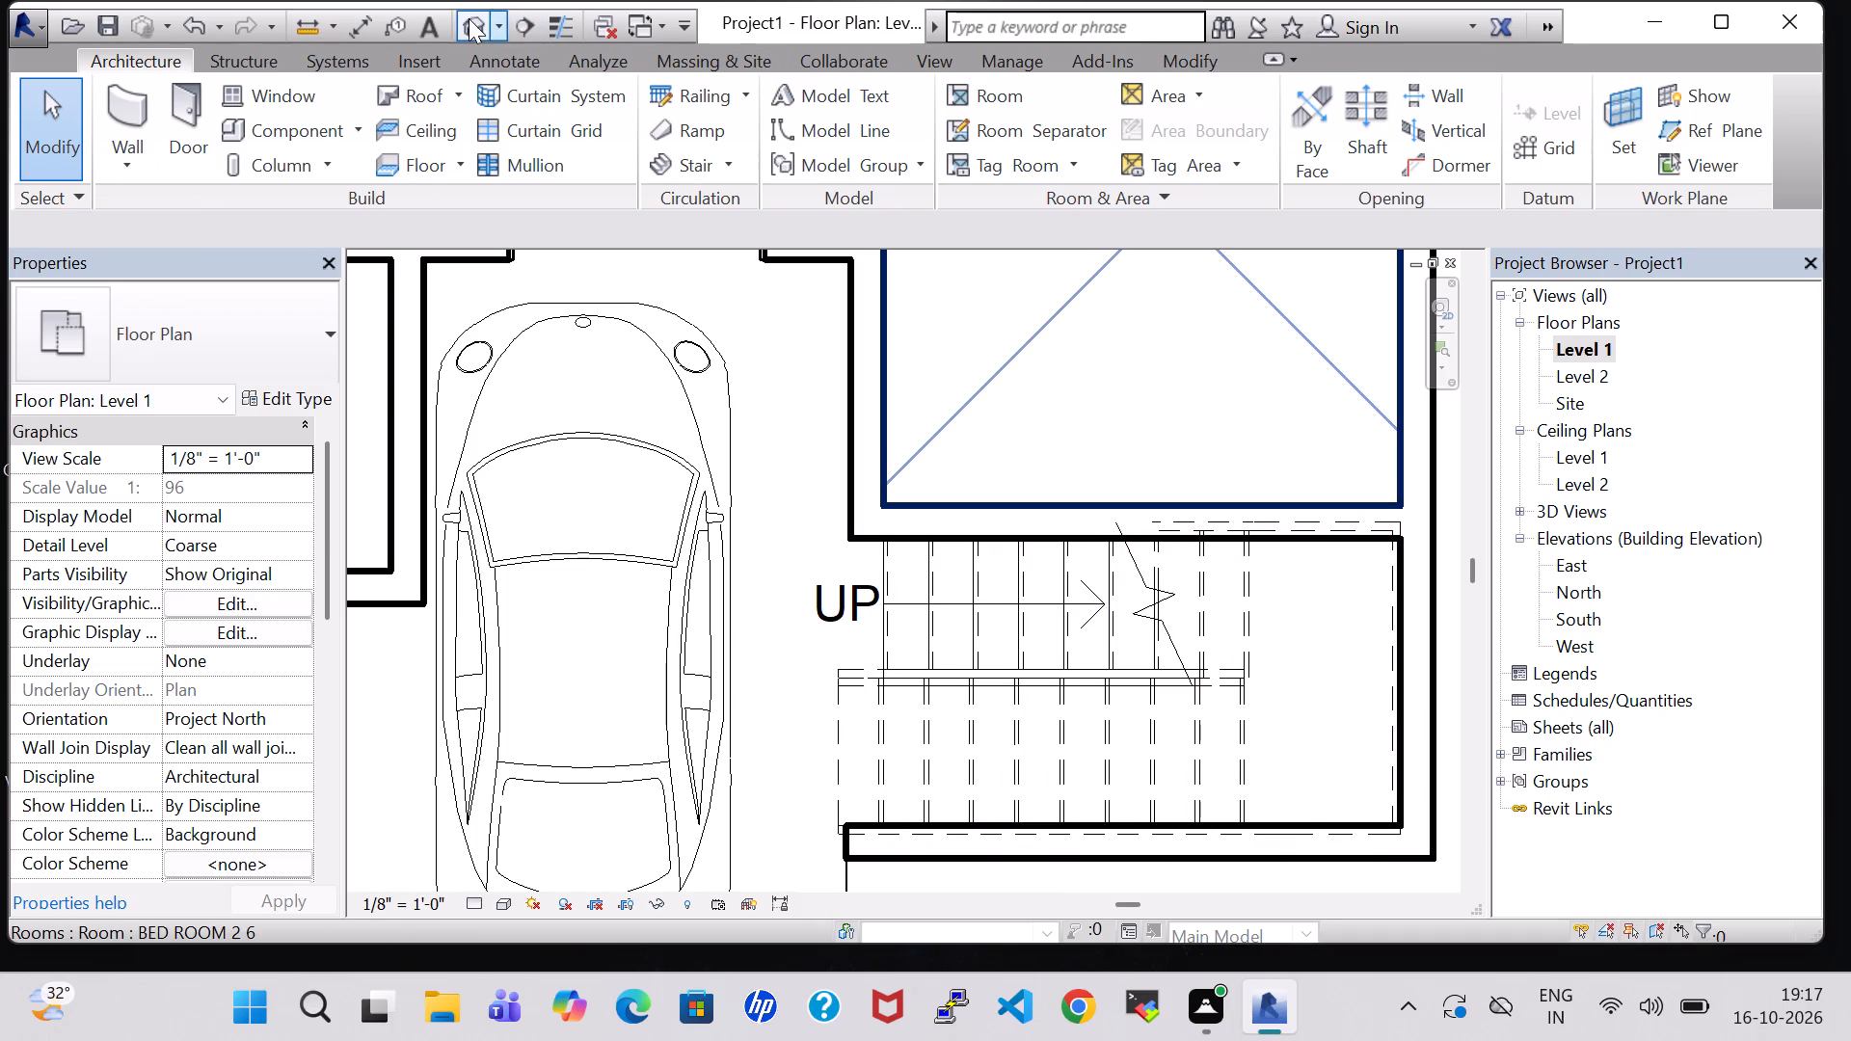
Examine the extended stair, its railings and the stairwell opening against the roof from several sides in 3D.
click(469, 18)
shift+middle_drag(1170, 627, 1124, 723)
scroll(1124, 723, up, 5)
middle_drag(1049, 616, 1075, 625)
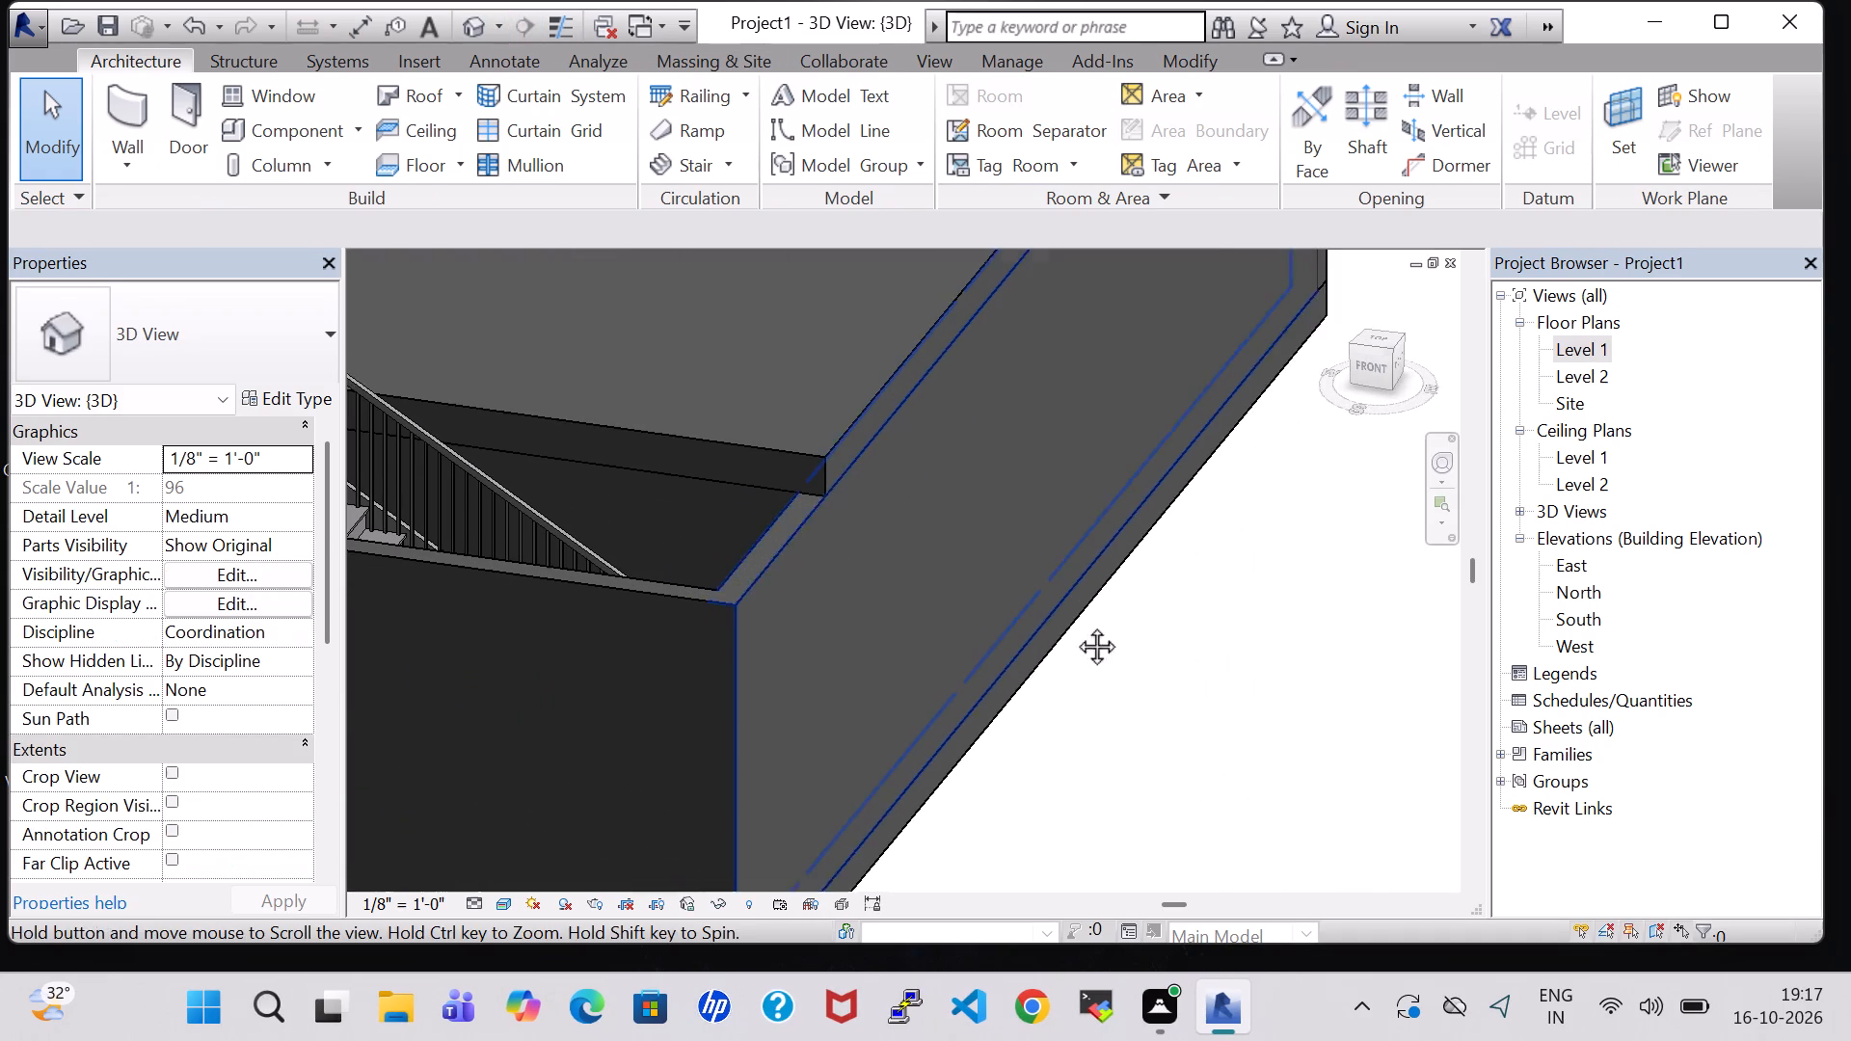
middle_drag(1075, 625, 1237, 663)
shift+middle_drag(1237, 767, 1451, 679)
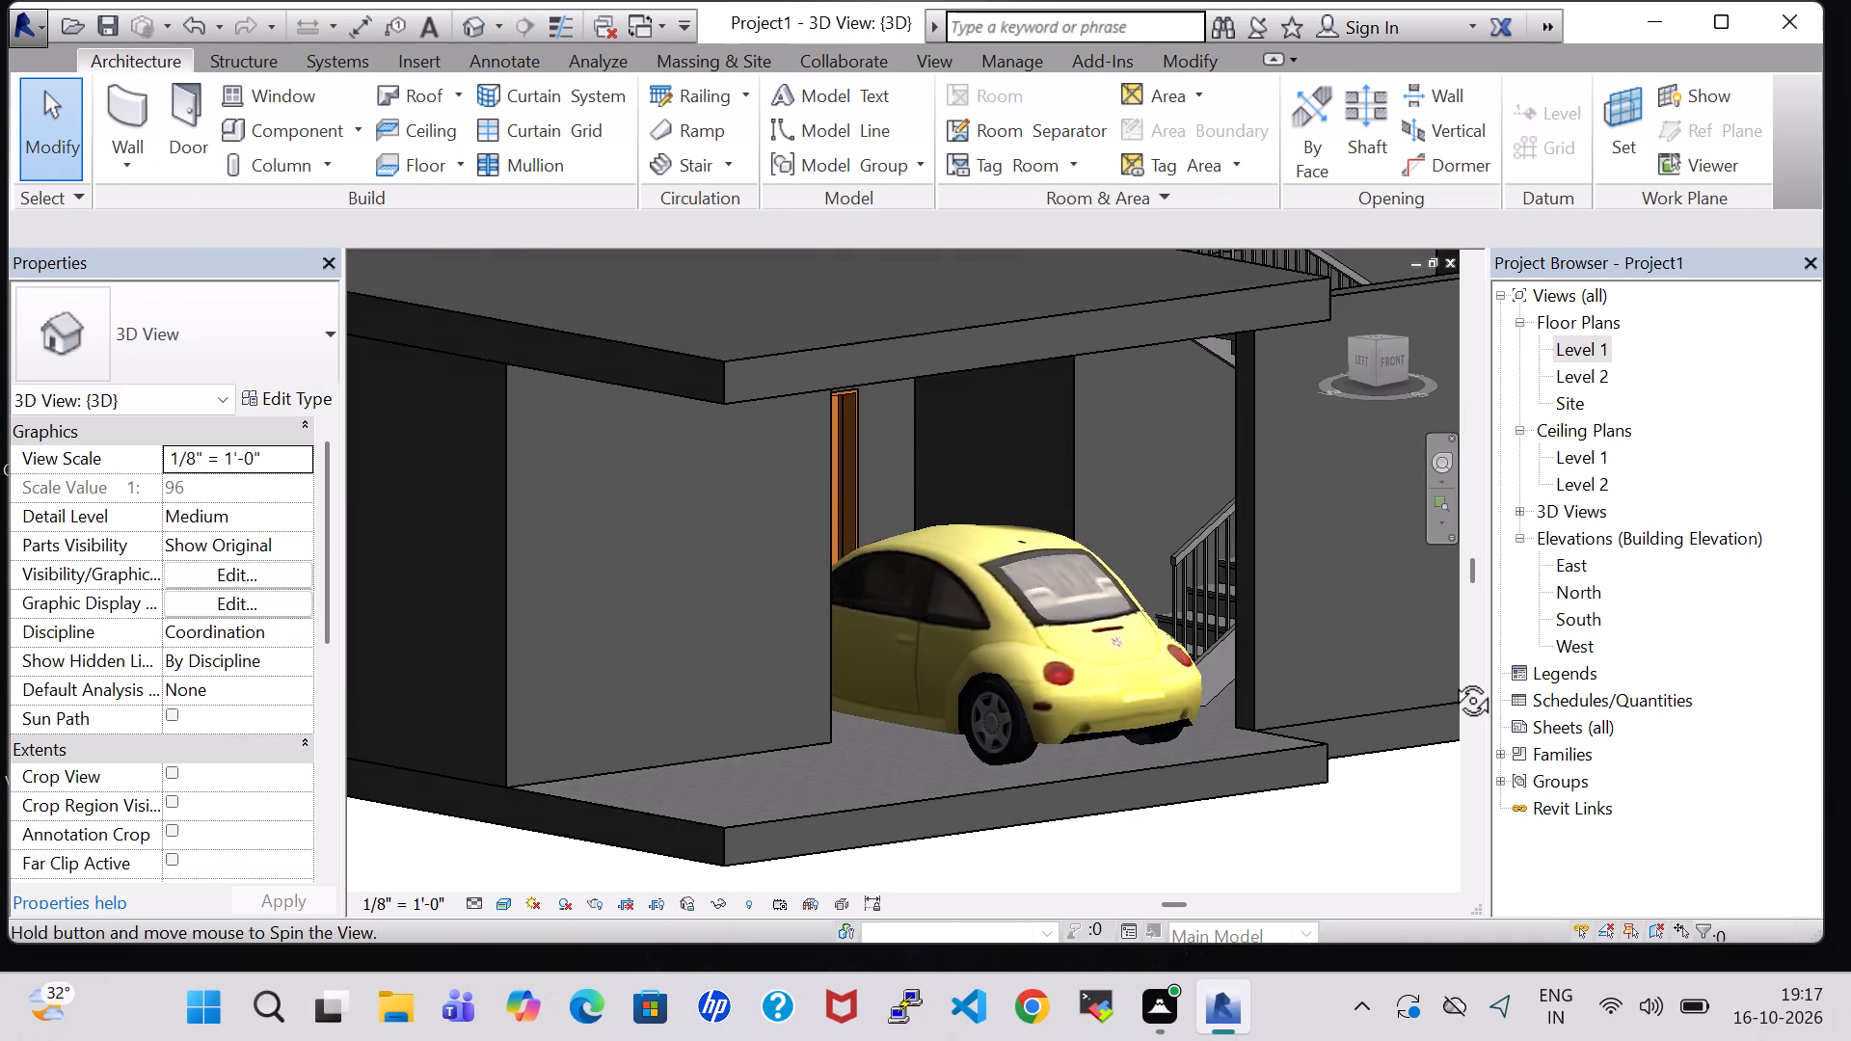
shift+middle_drag(1451, 679, 1443, 548)
middle_drag(1195, 613, 1274, 950)
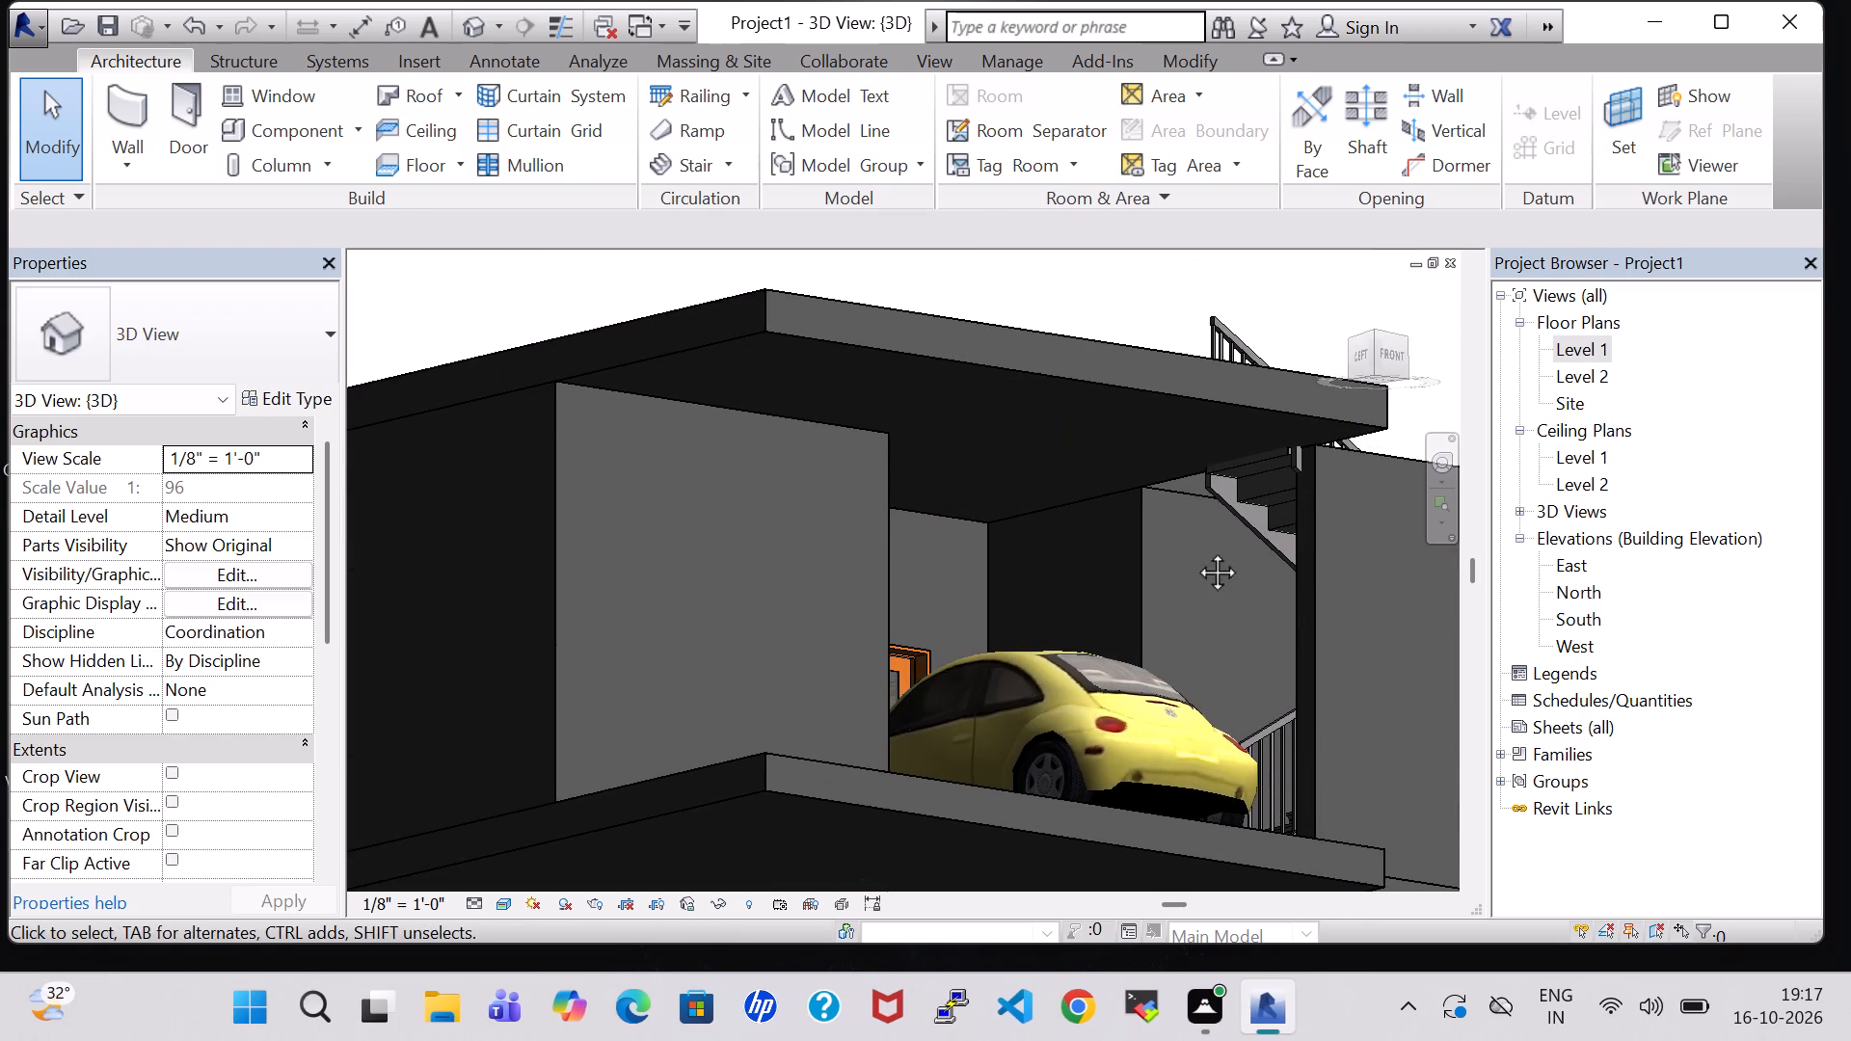
middle_drag(1195, 550, 1009, 751)
middle_drag(1010, 584, 1029, 304)
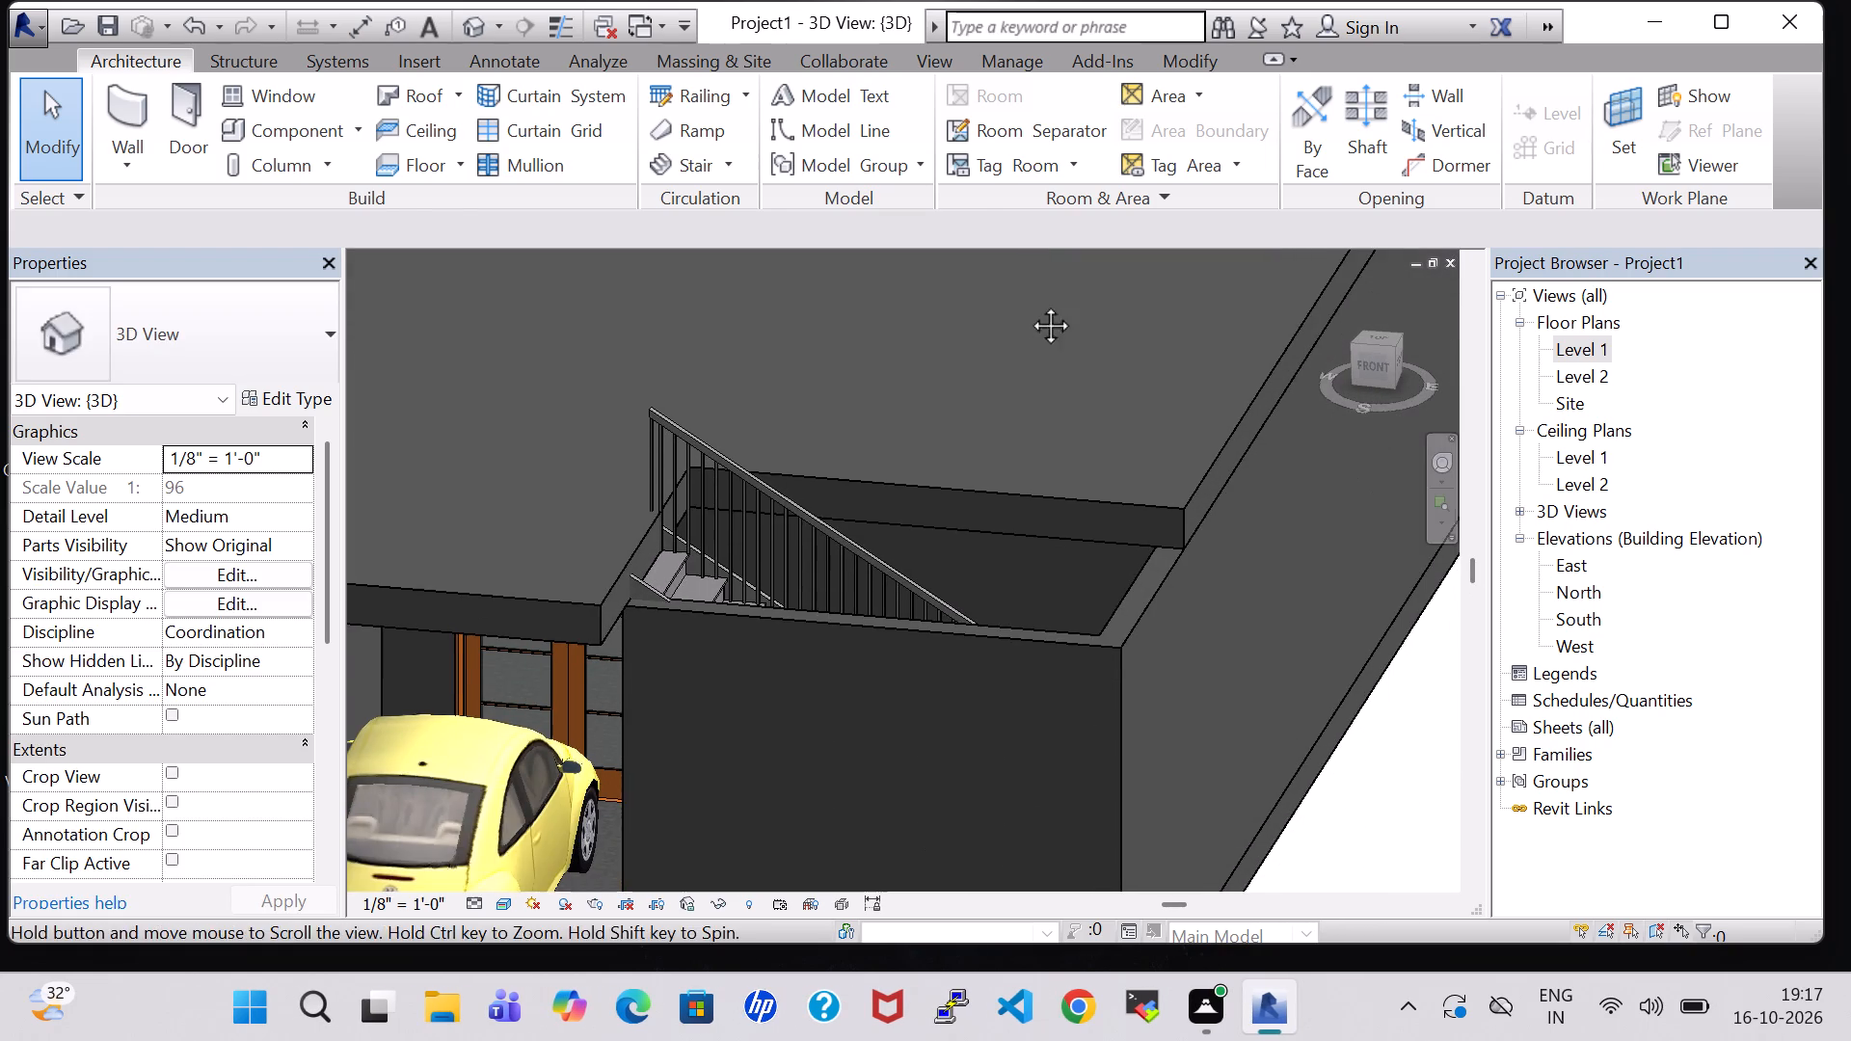
middle_drag(1029, 304, 1029, 302)
shift+middle_drag(1241, 770, 1217, 867)
shift+scroll(1225, 811, down, 1)
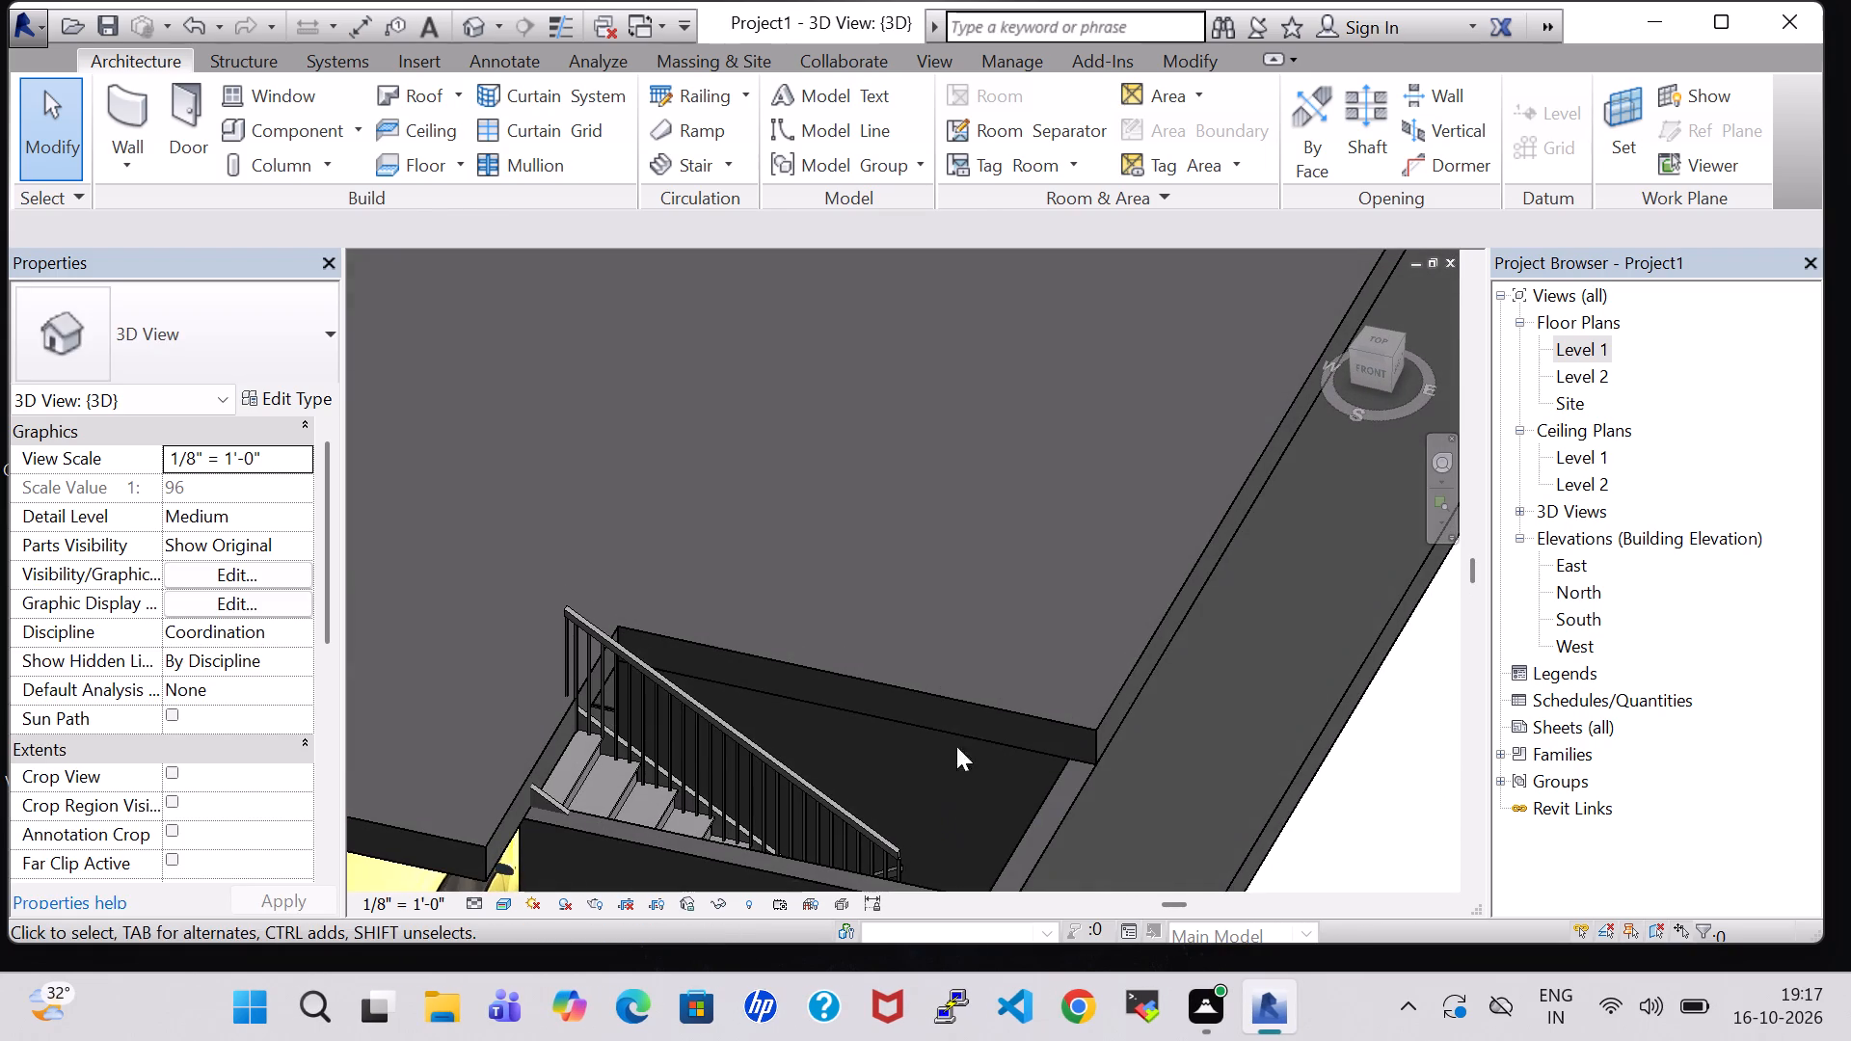
shift+middle_drag(978, 414, 634, 472)
middle_drag(636, 472, 1462, 603)
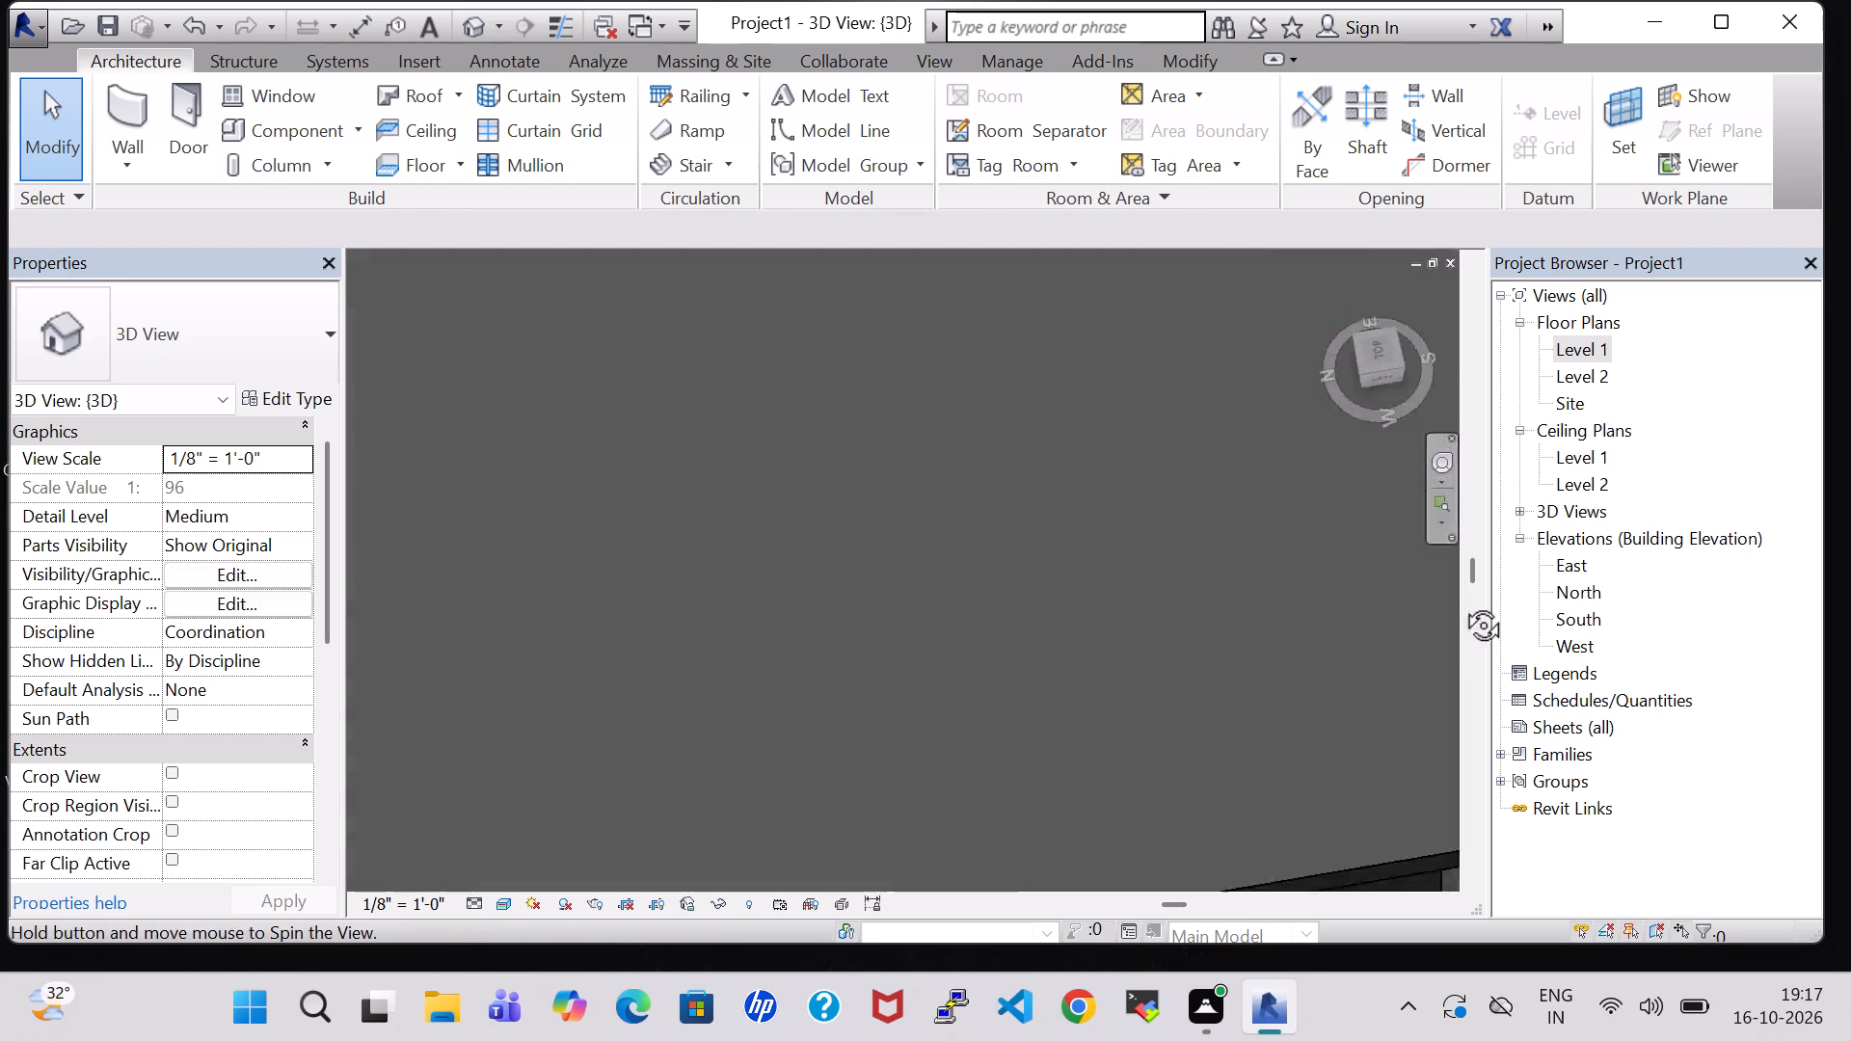
middle_drag(1462, 603, 1468, 549)
shift+middle_drag(979, 489, 1114, 480)
scroll(1114, 480, down, 4)
middle_drag(1114, 443, 852, 737)
middle_click(852, 737)
shift+middle_drag(1217, 480, 1195, 573)
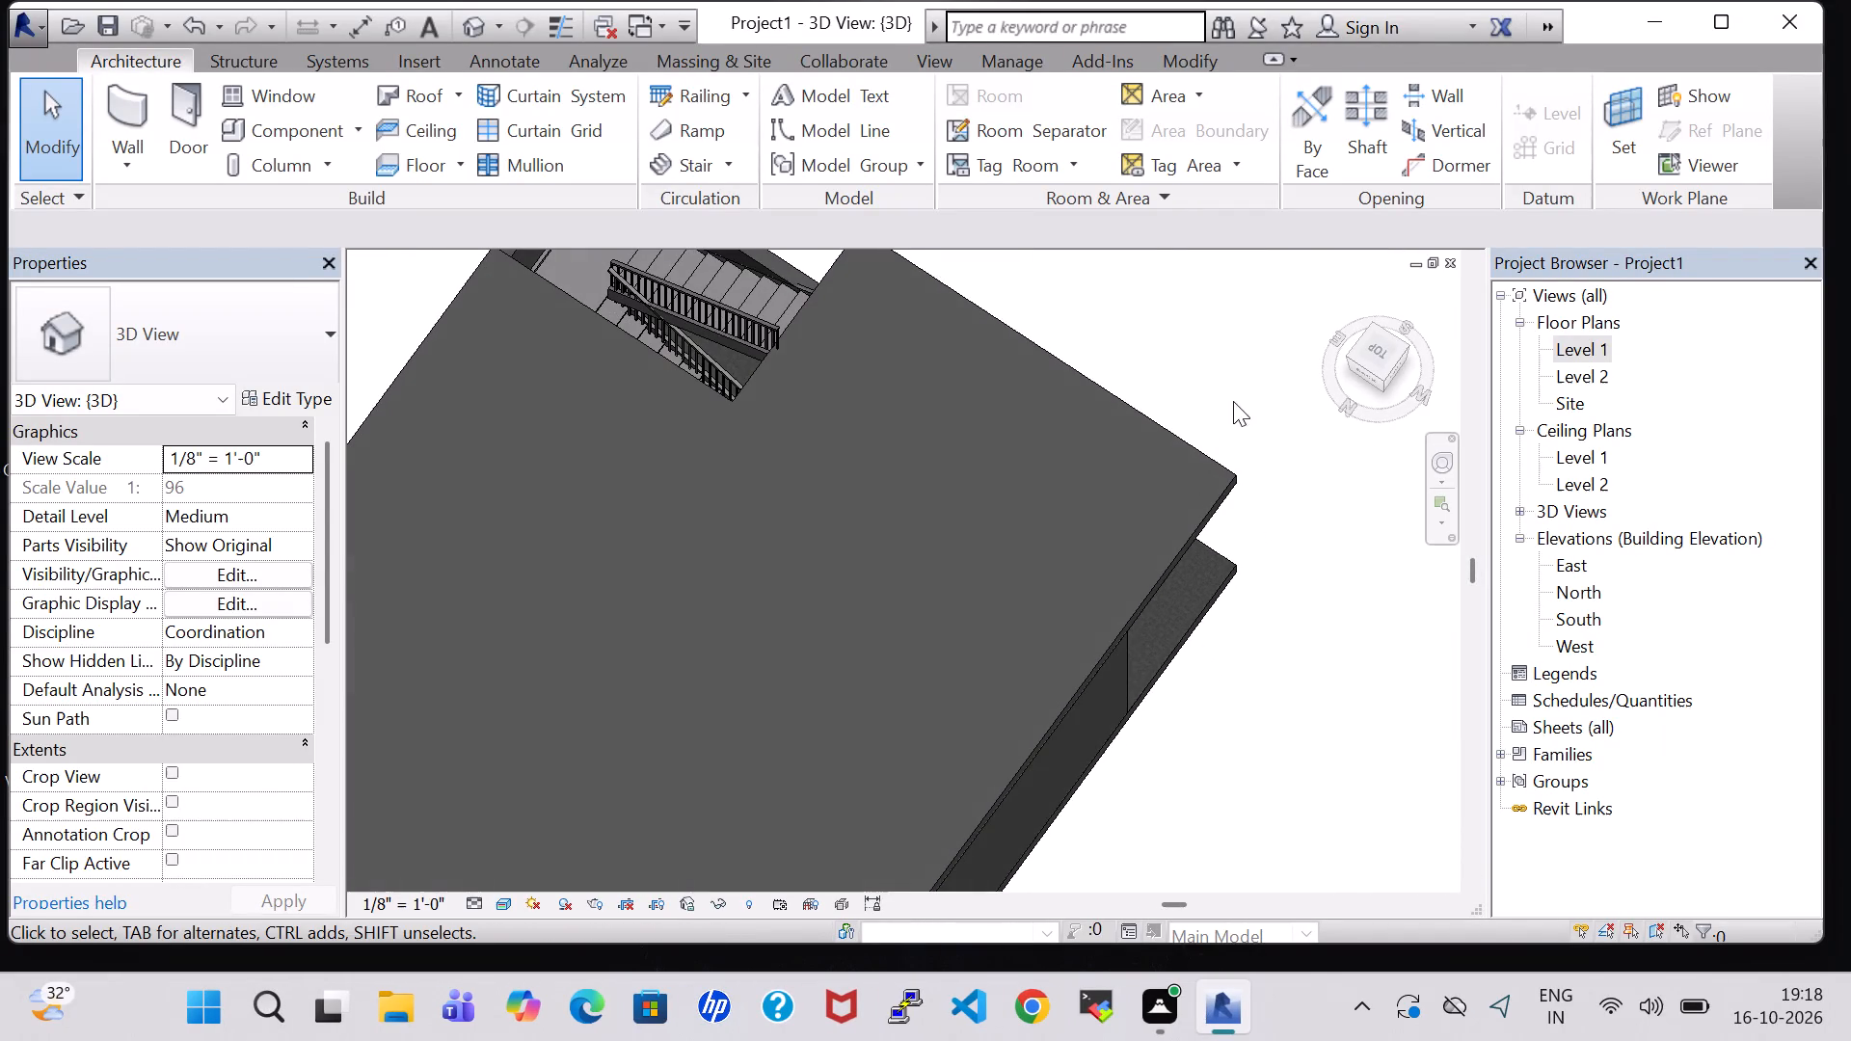
shift+middle_drag(1158, 351, 798, 468)
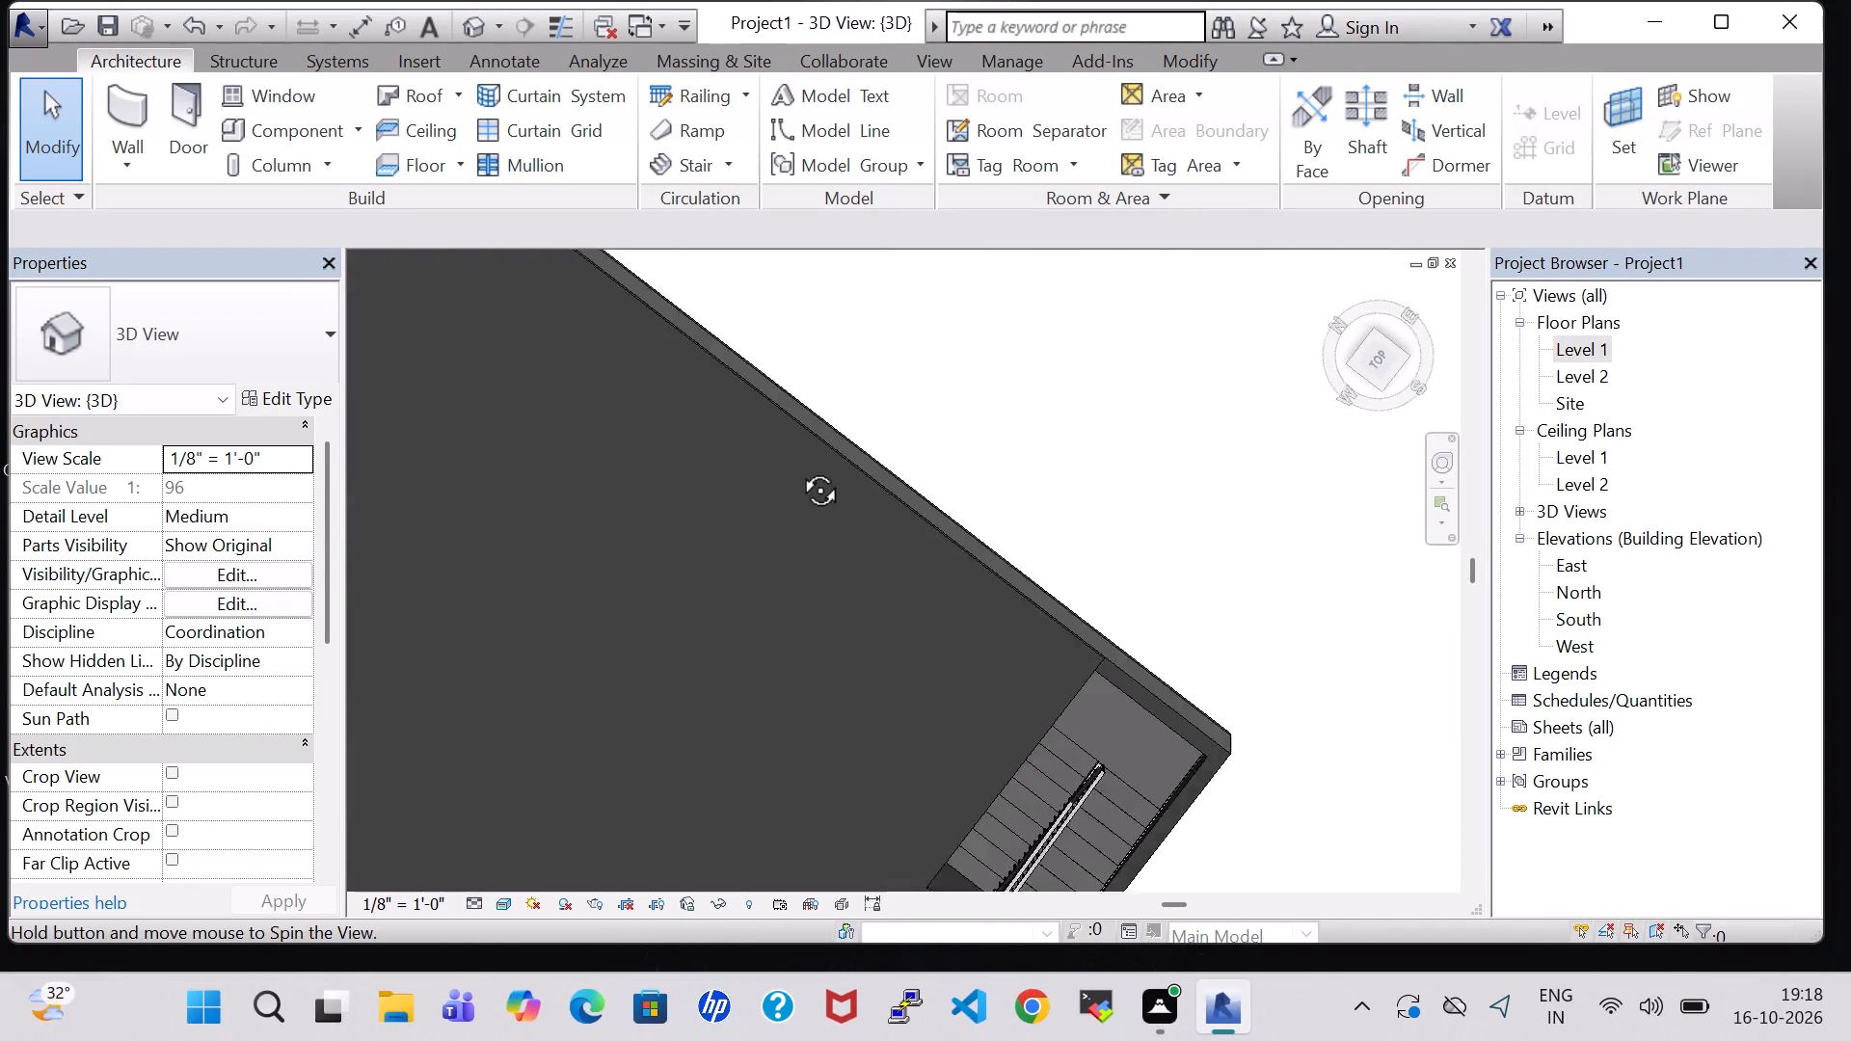
shift+middle_drag(798, 468, 749, 431)
scroll(972, 499, down, 5)
shift+middle_drag(1196, 802, 1003, 563)
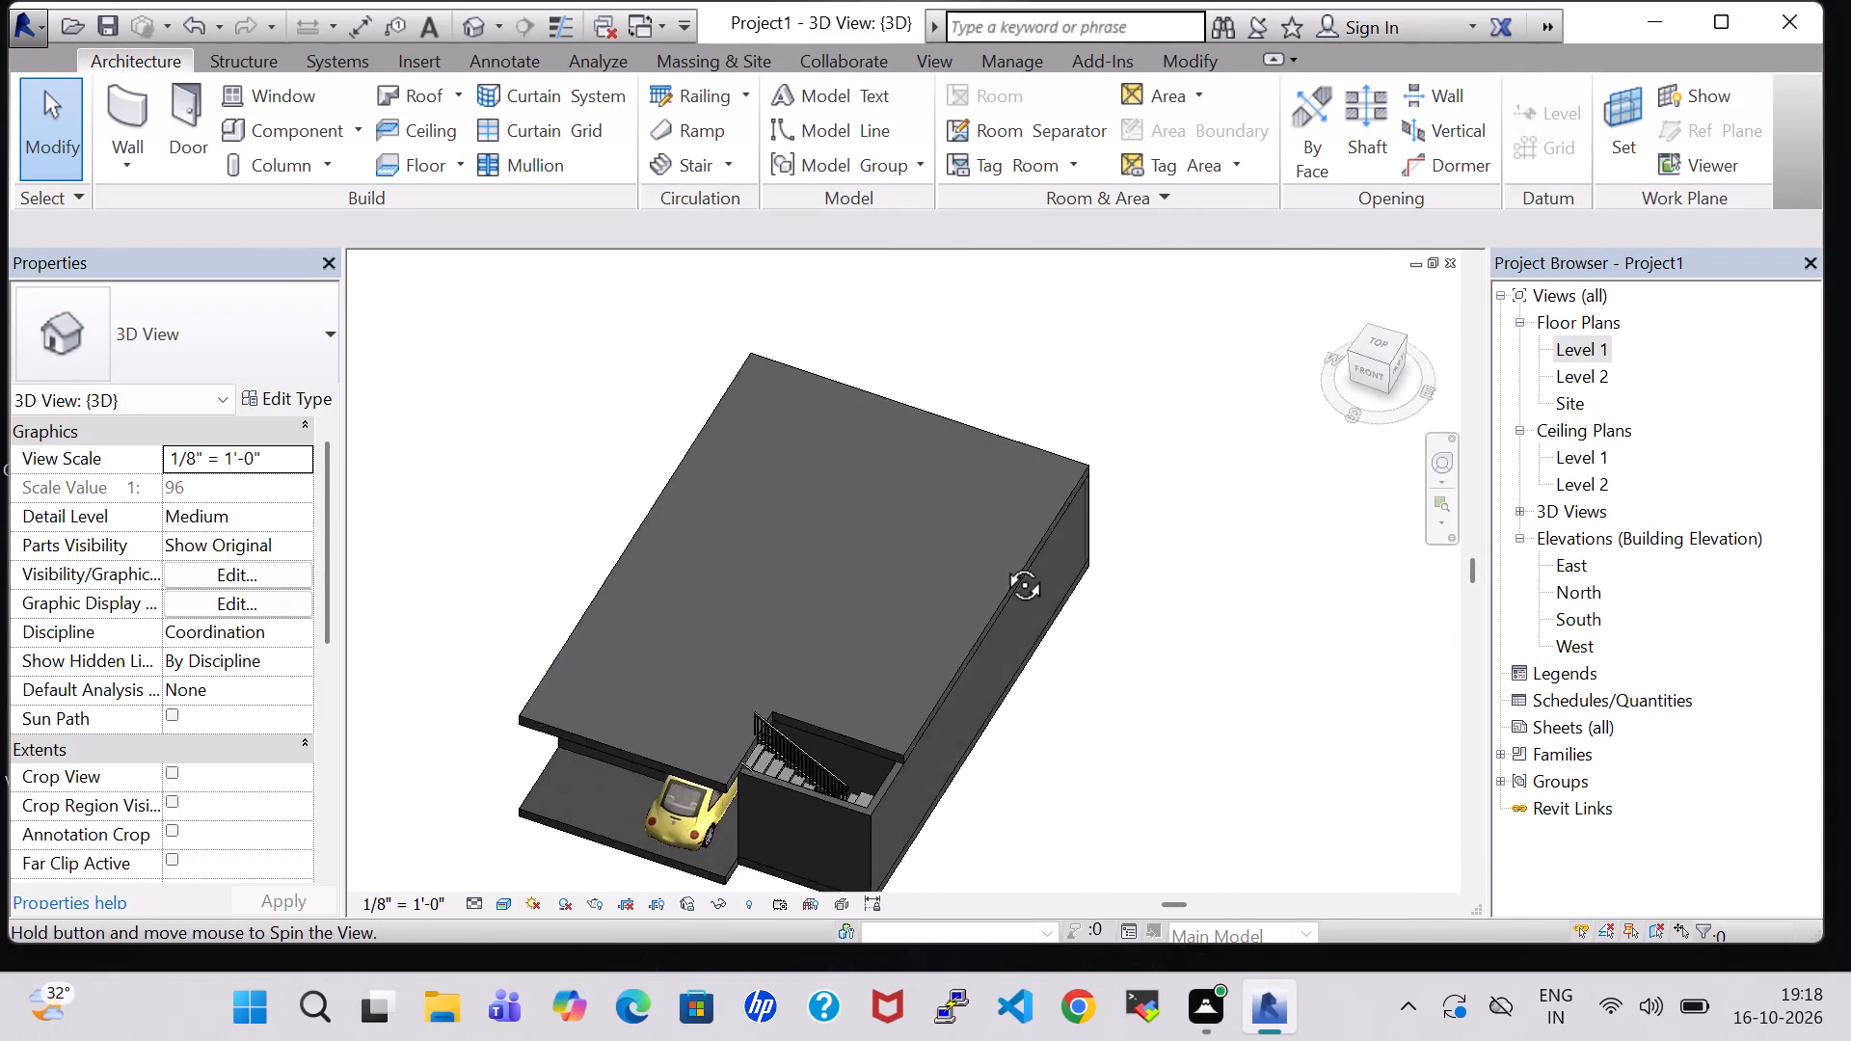
shift+middle_drag(1003, 563, 1028, 494)
shift+middle_drag(1046, 766, 1074, 630)
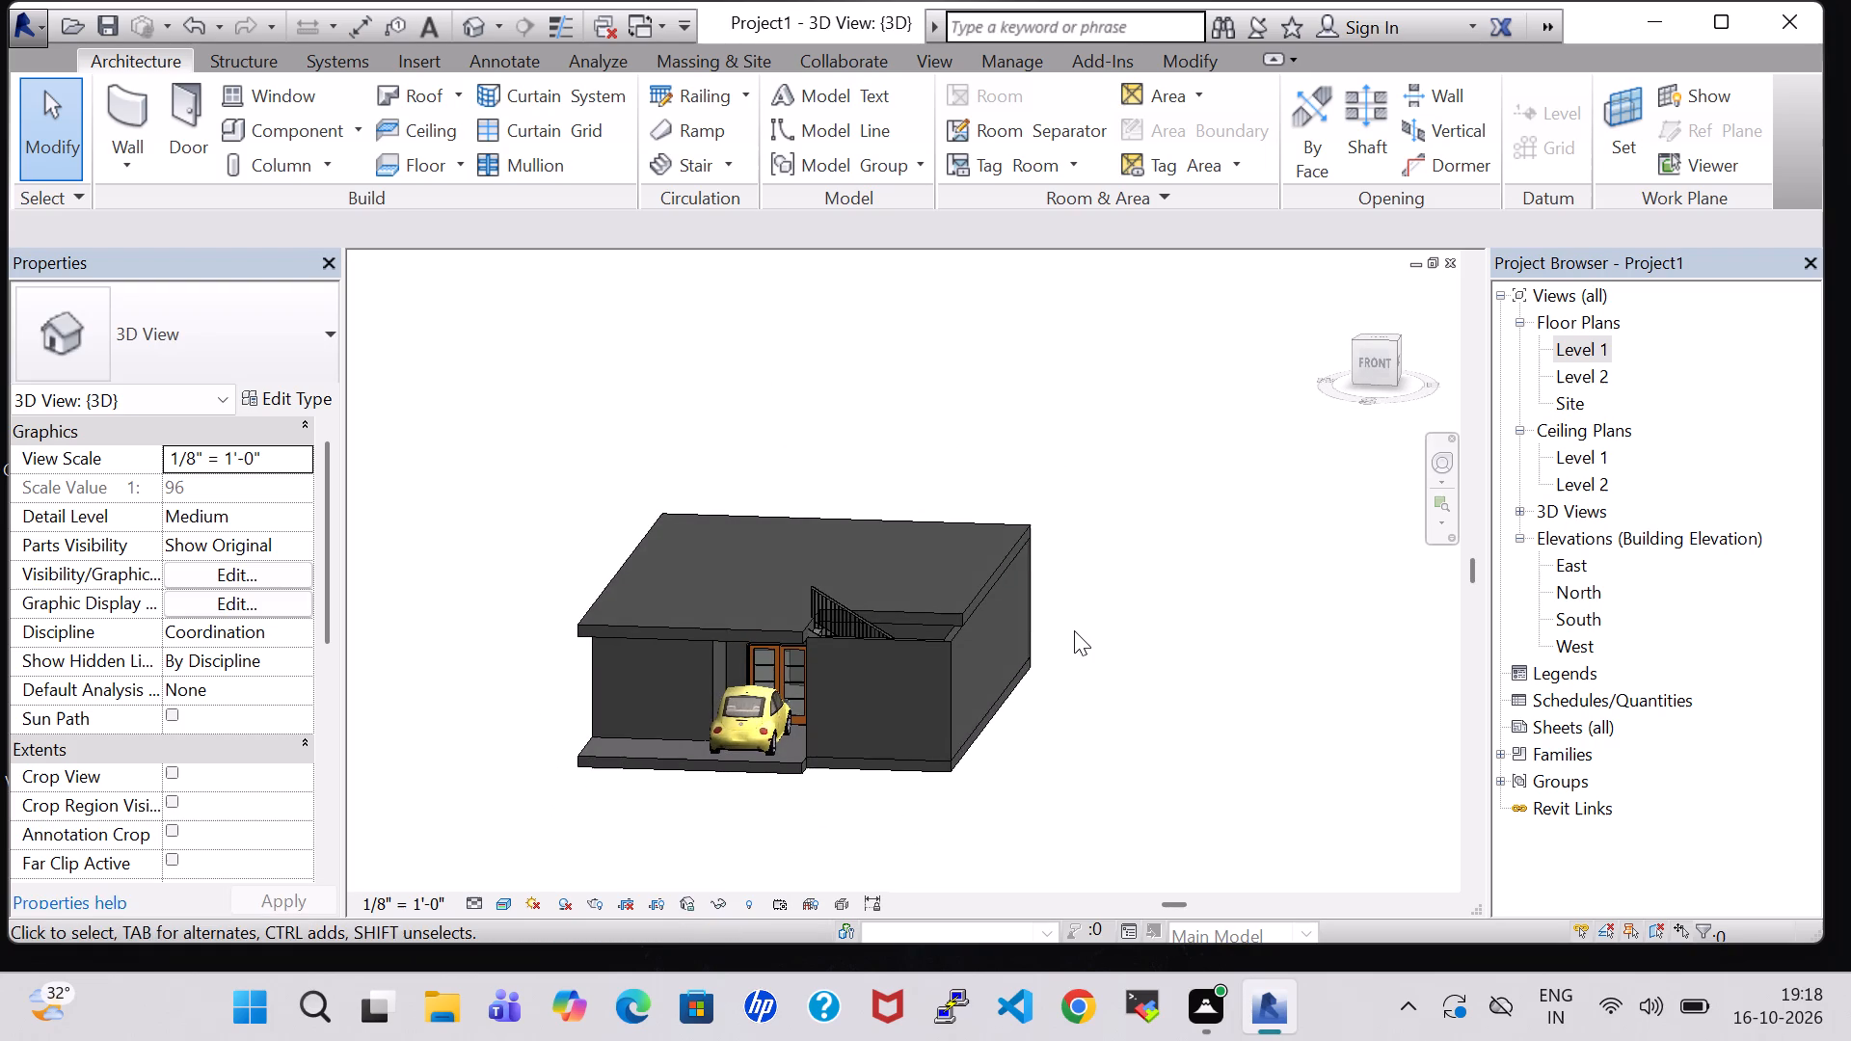
Change the flat roof's type to Wood Rafter 8" - Asphalt Shingle - Insulated.
middle_drag(1074, 630, 1161, 628)
shift+middle_drag(1152, 644, 1176, 635)
click(834, 620)
click(187, 332)
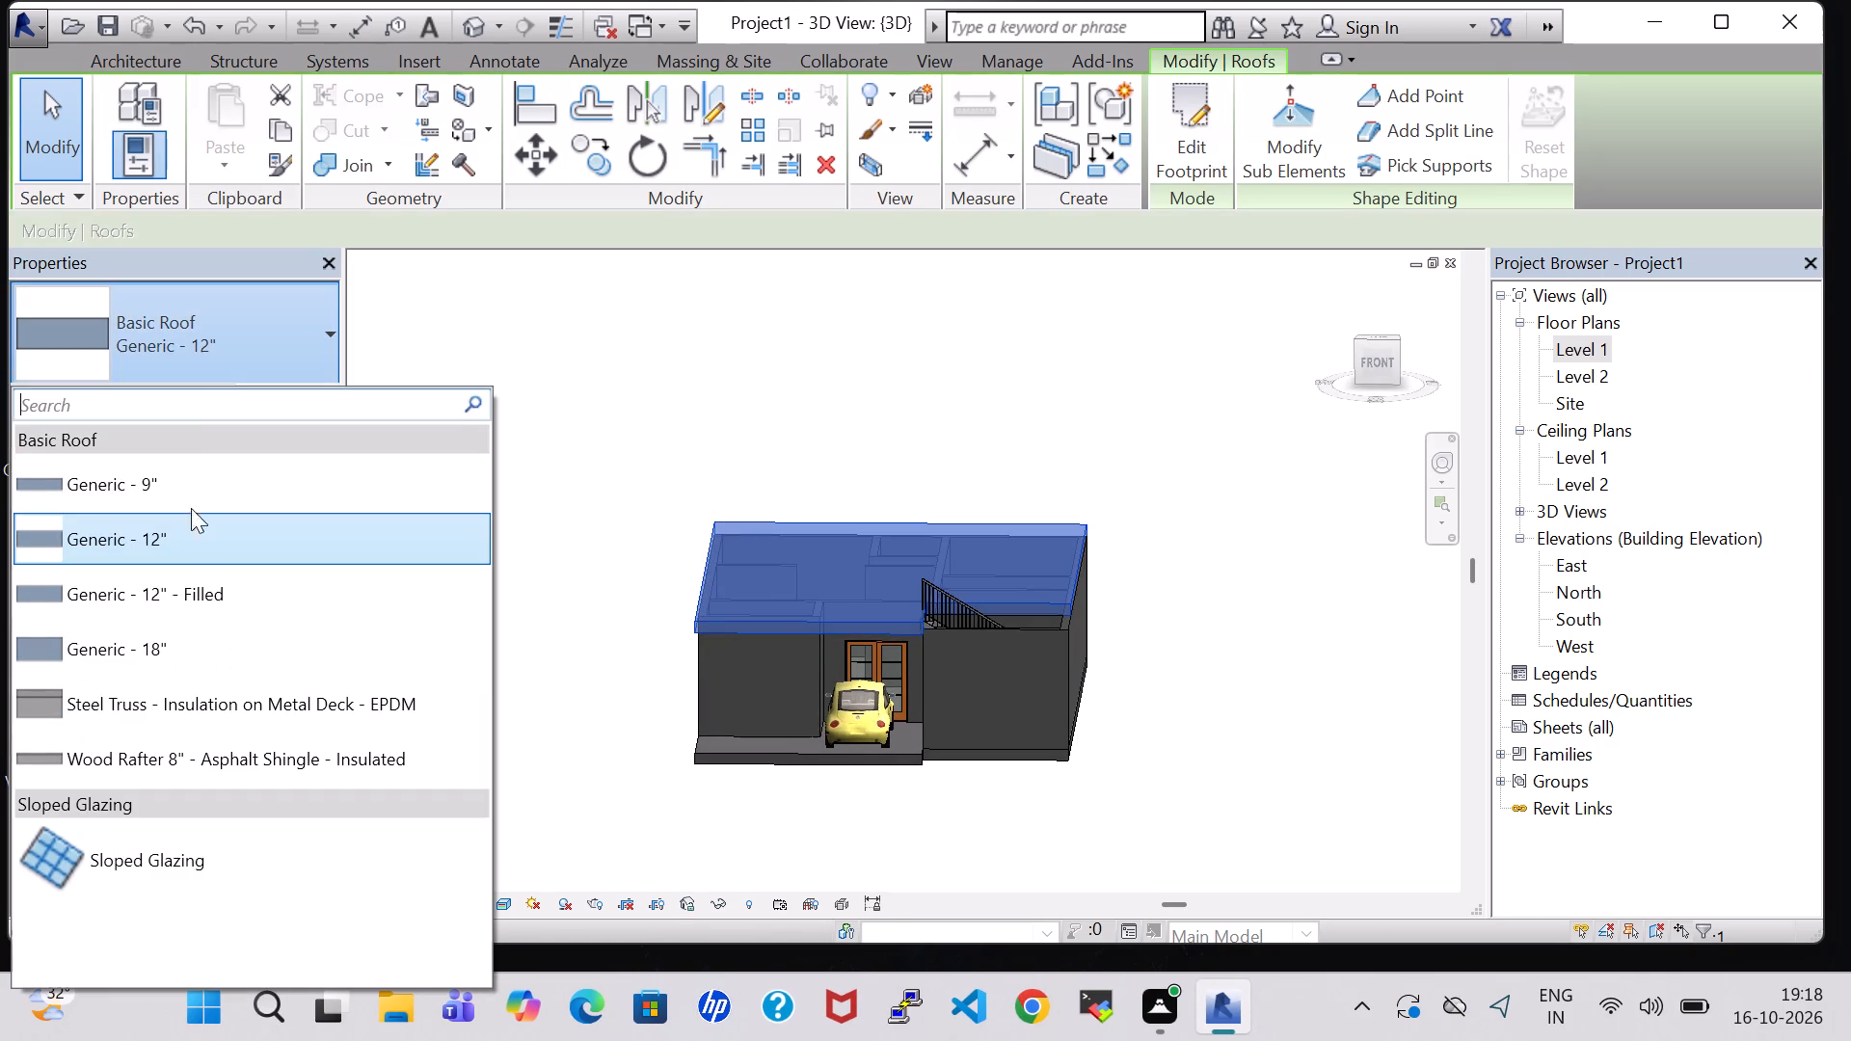
click(206, 742)
click(593, 380)
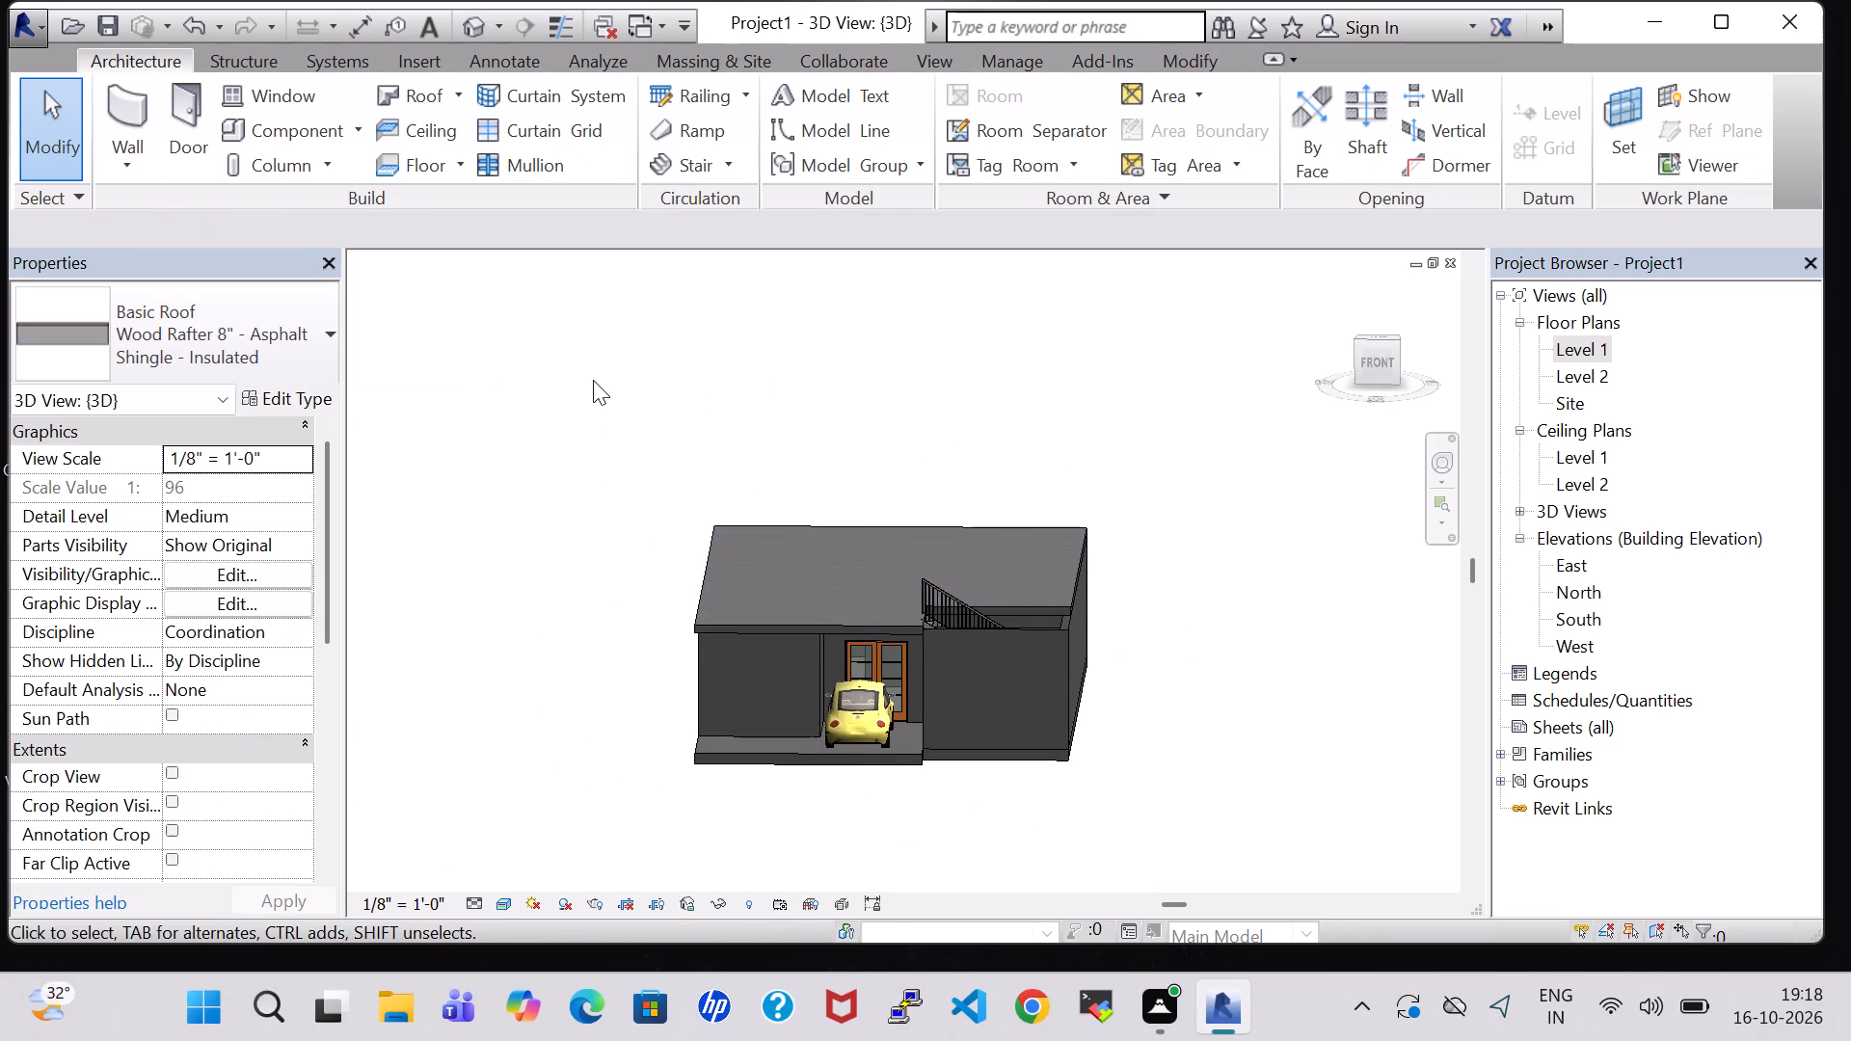
Sketch a Level 1 railing from the POOJA corner about 7'-9" along the portico's side edge and 8'-7" along its front, and finish it.
scroll(1095, 652, up, 5)
middle_drag(1095, 652, 1101, 652)
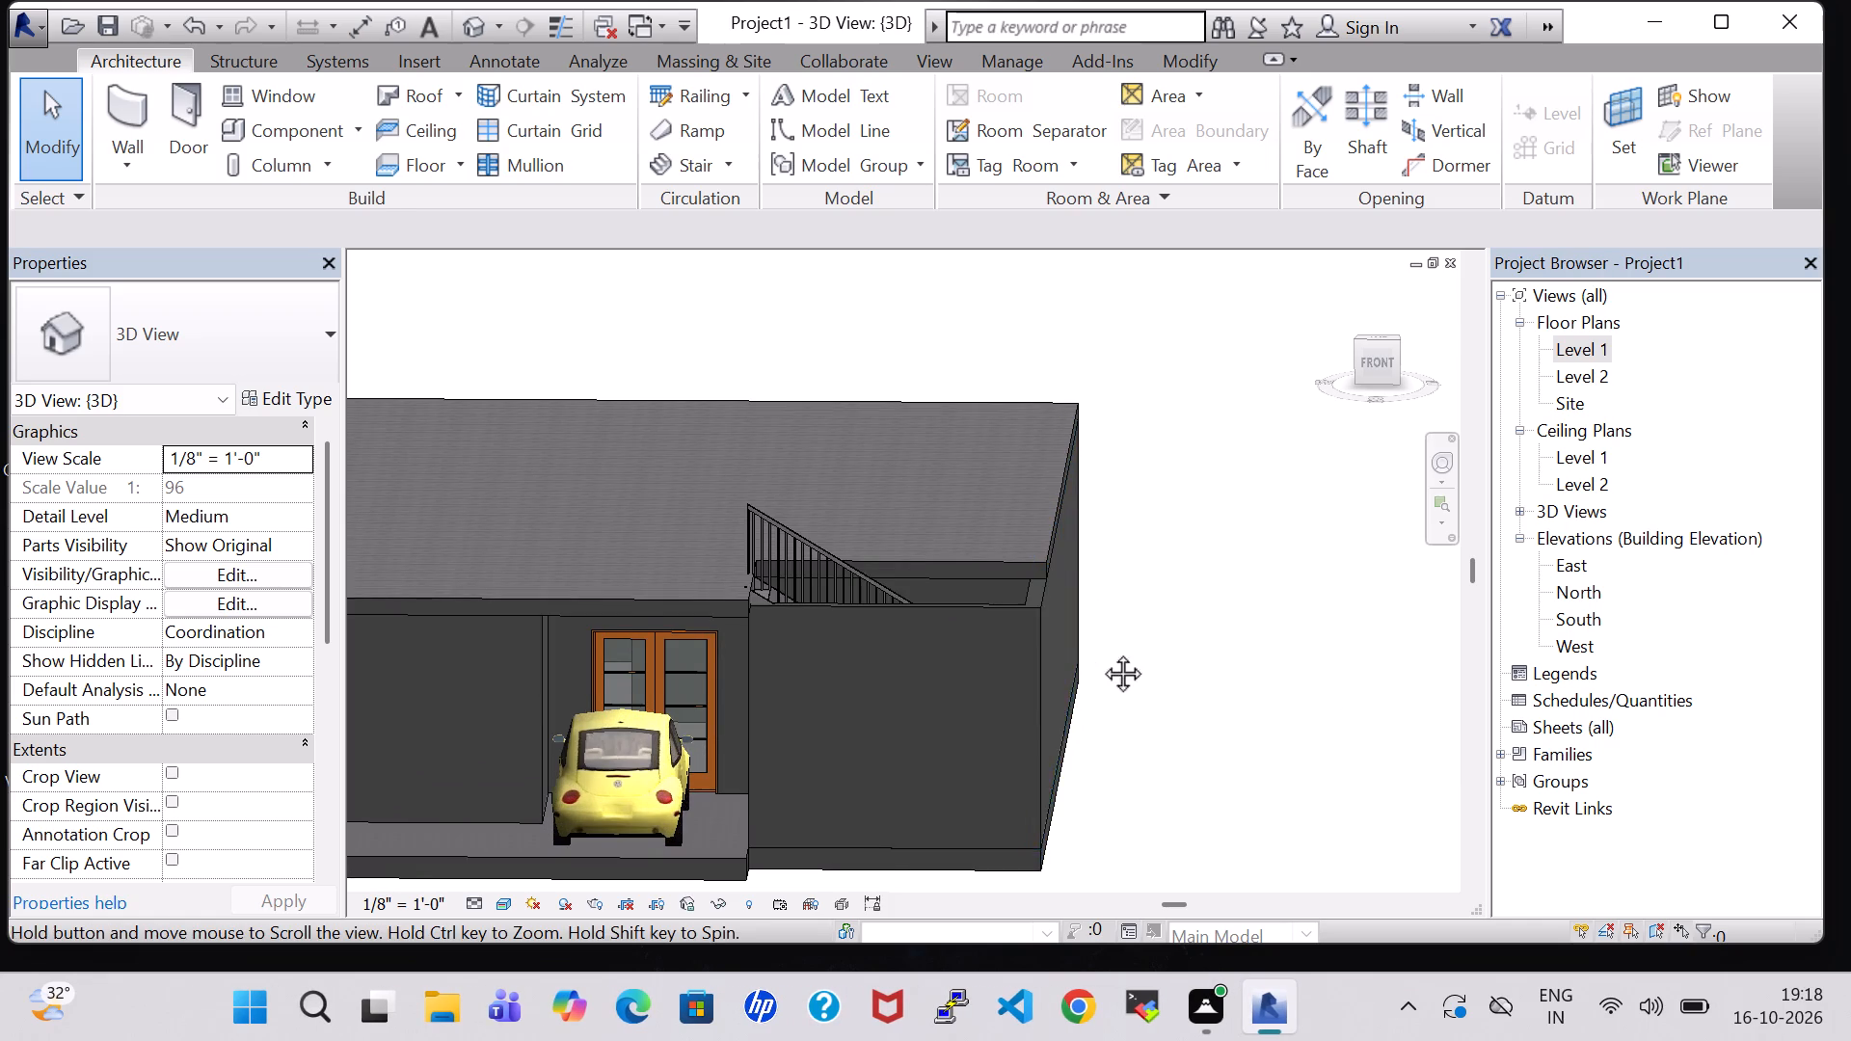
middle_drag(1101, 652, 1267, 615)
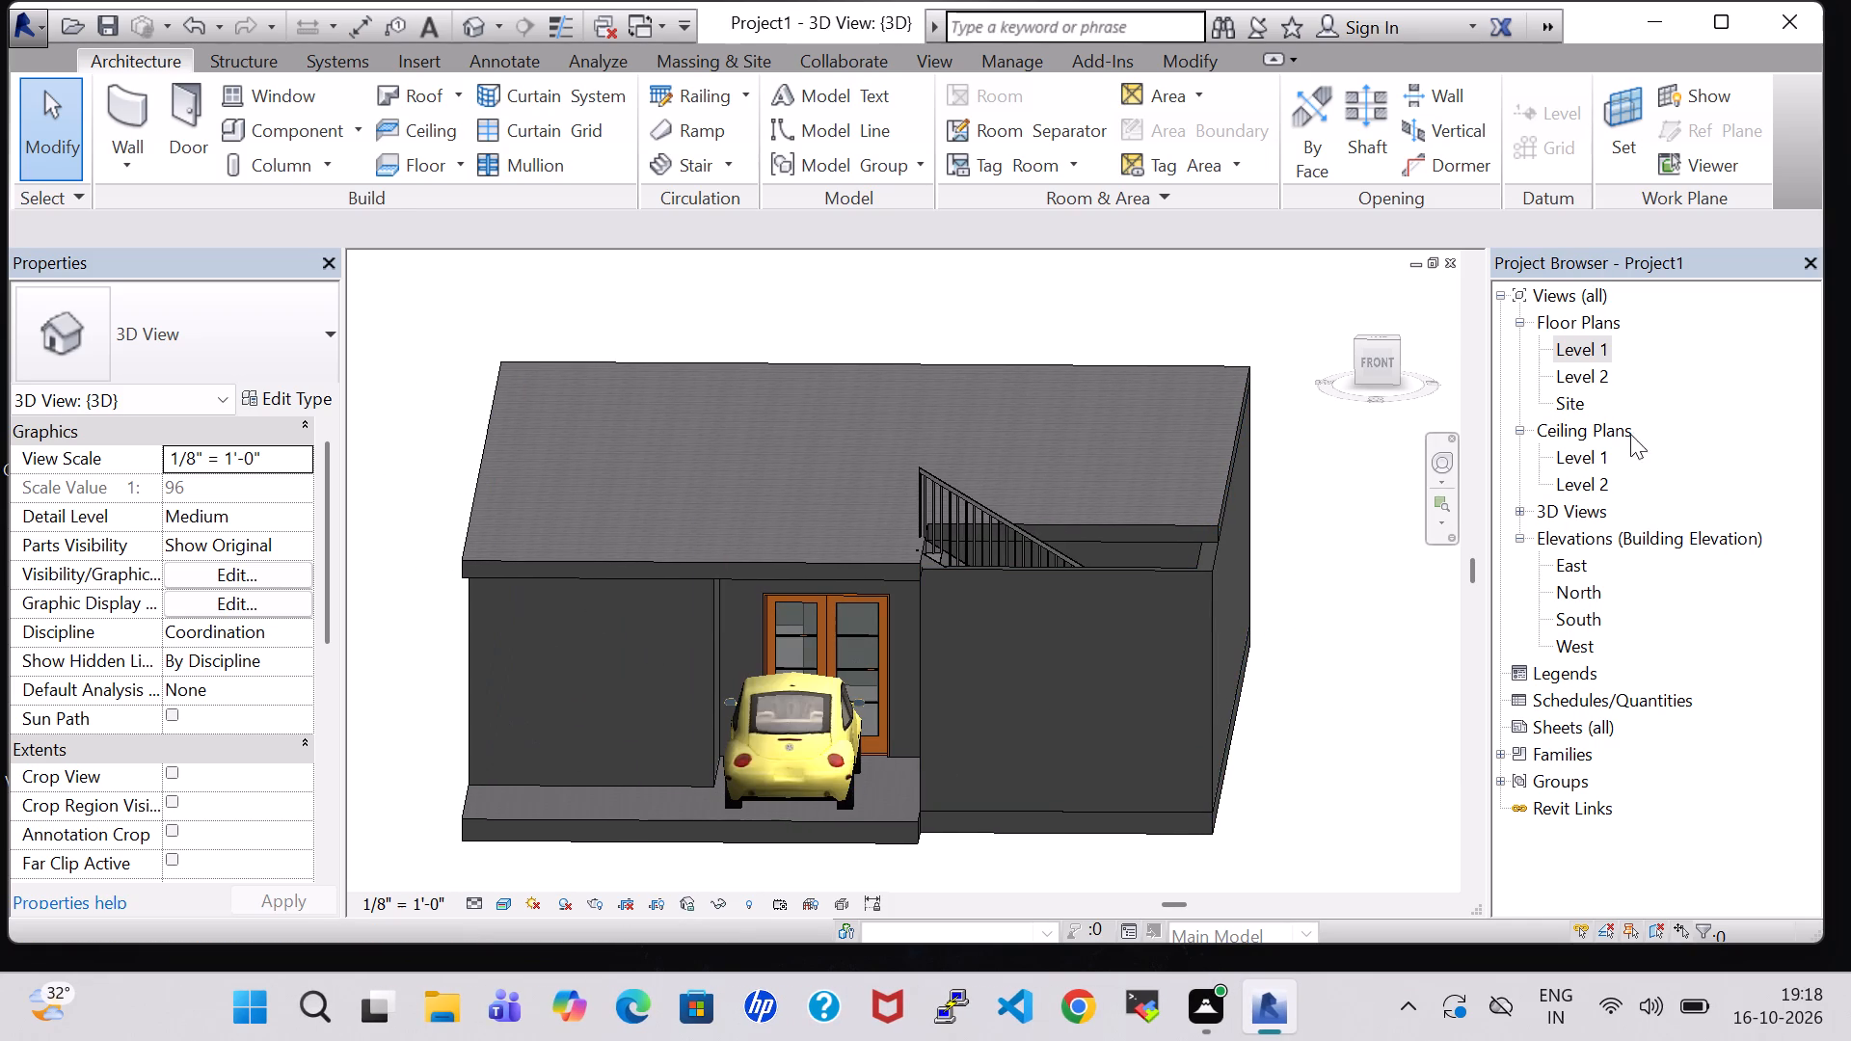
double_click(1582, 355)
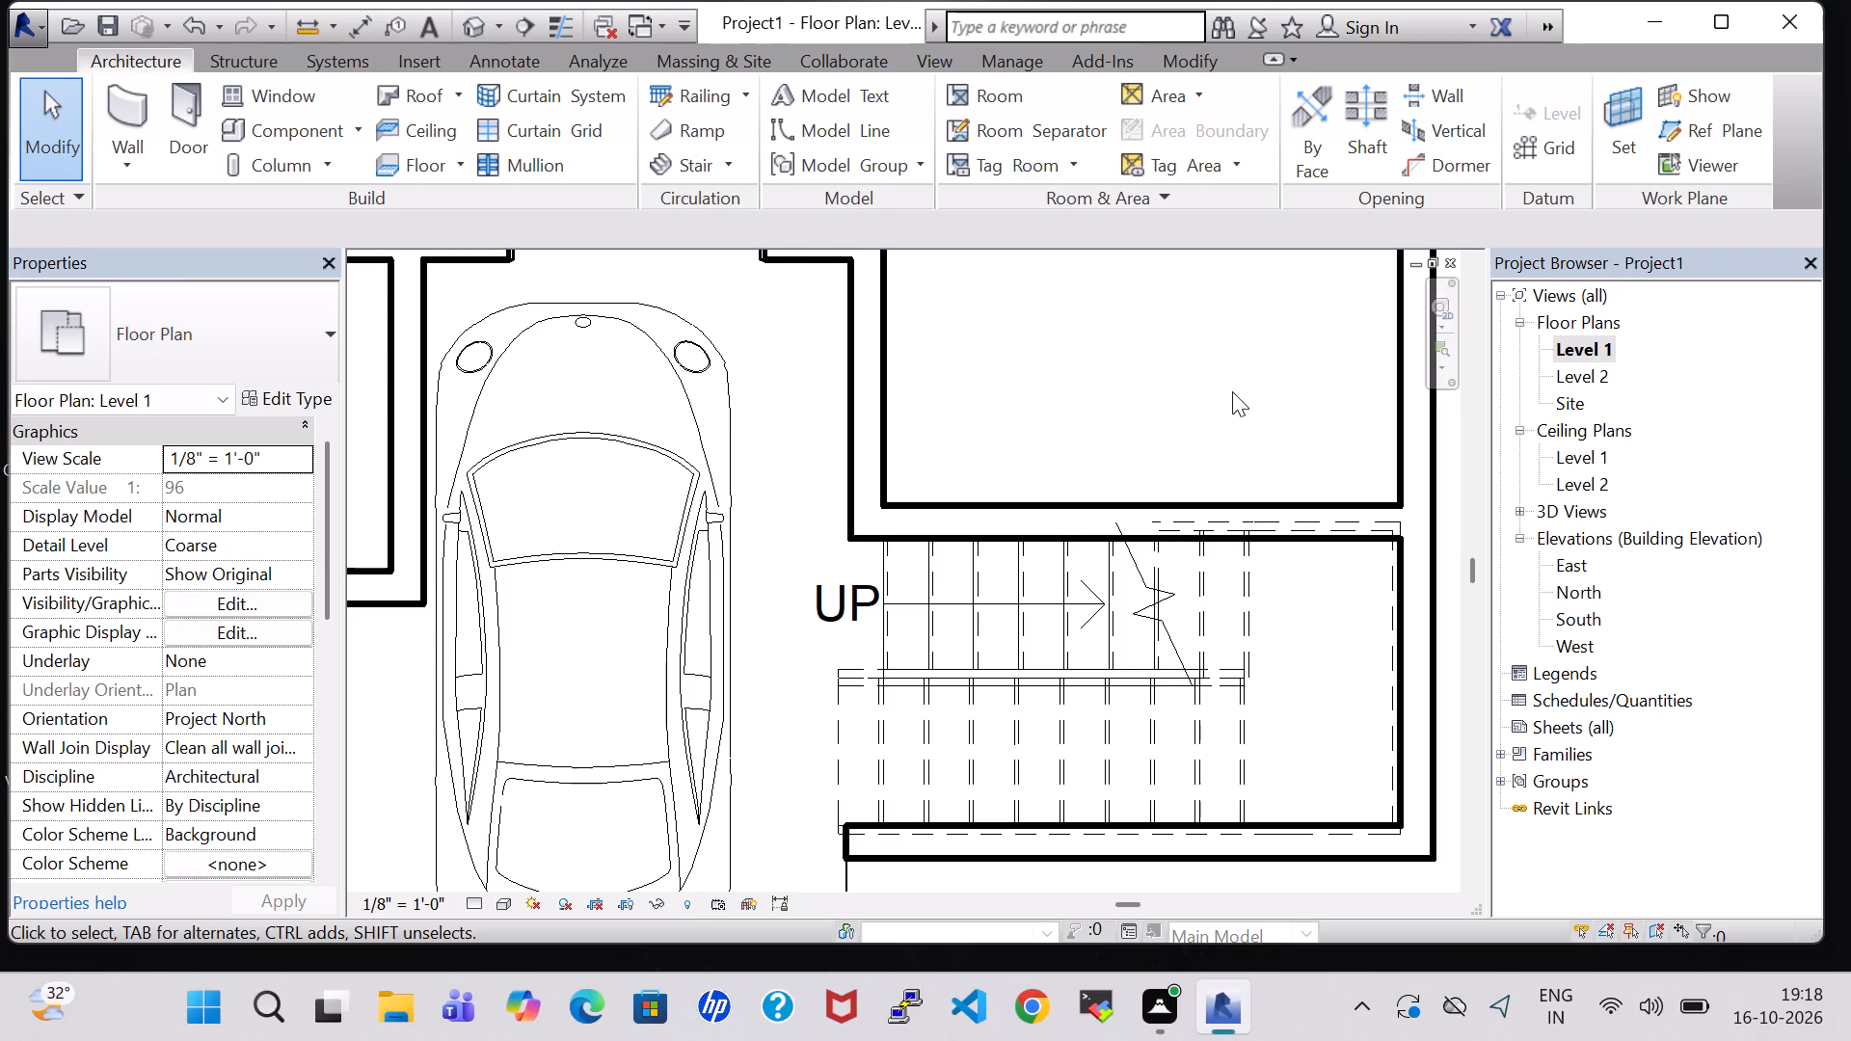
scroll(1165, 626, down, 8)
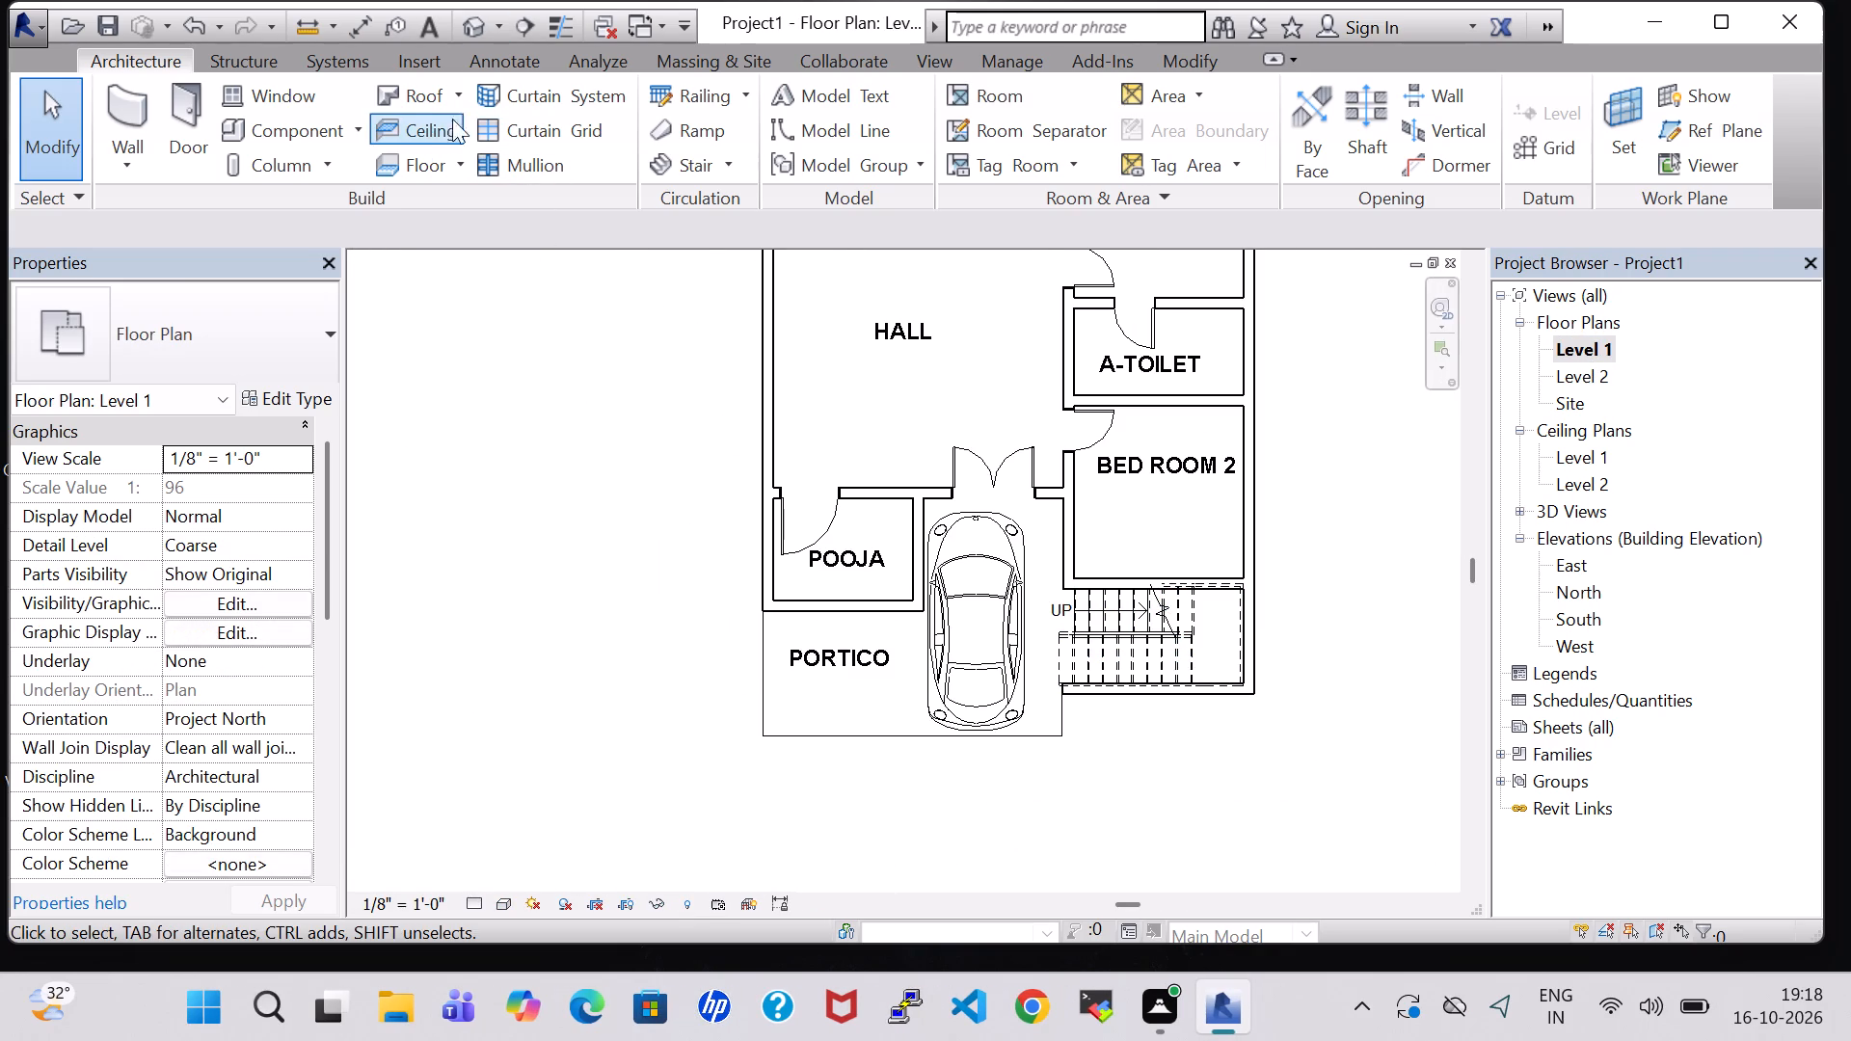
click(687, 91)
scroll(778, 617, up, 3)
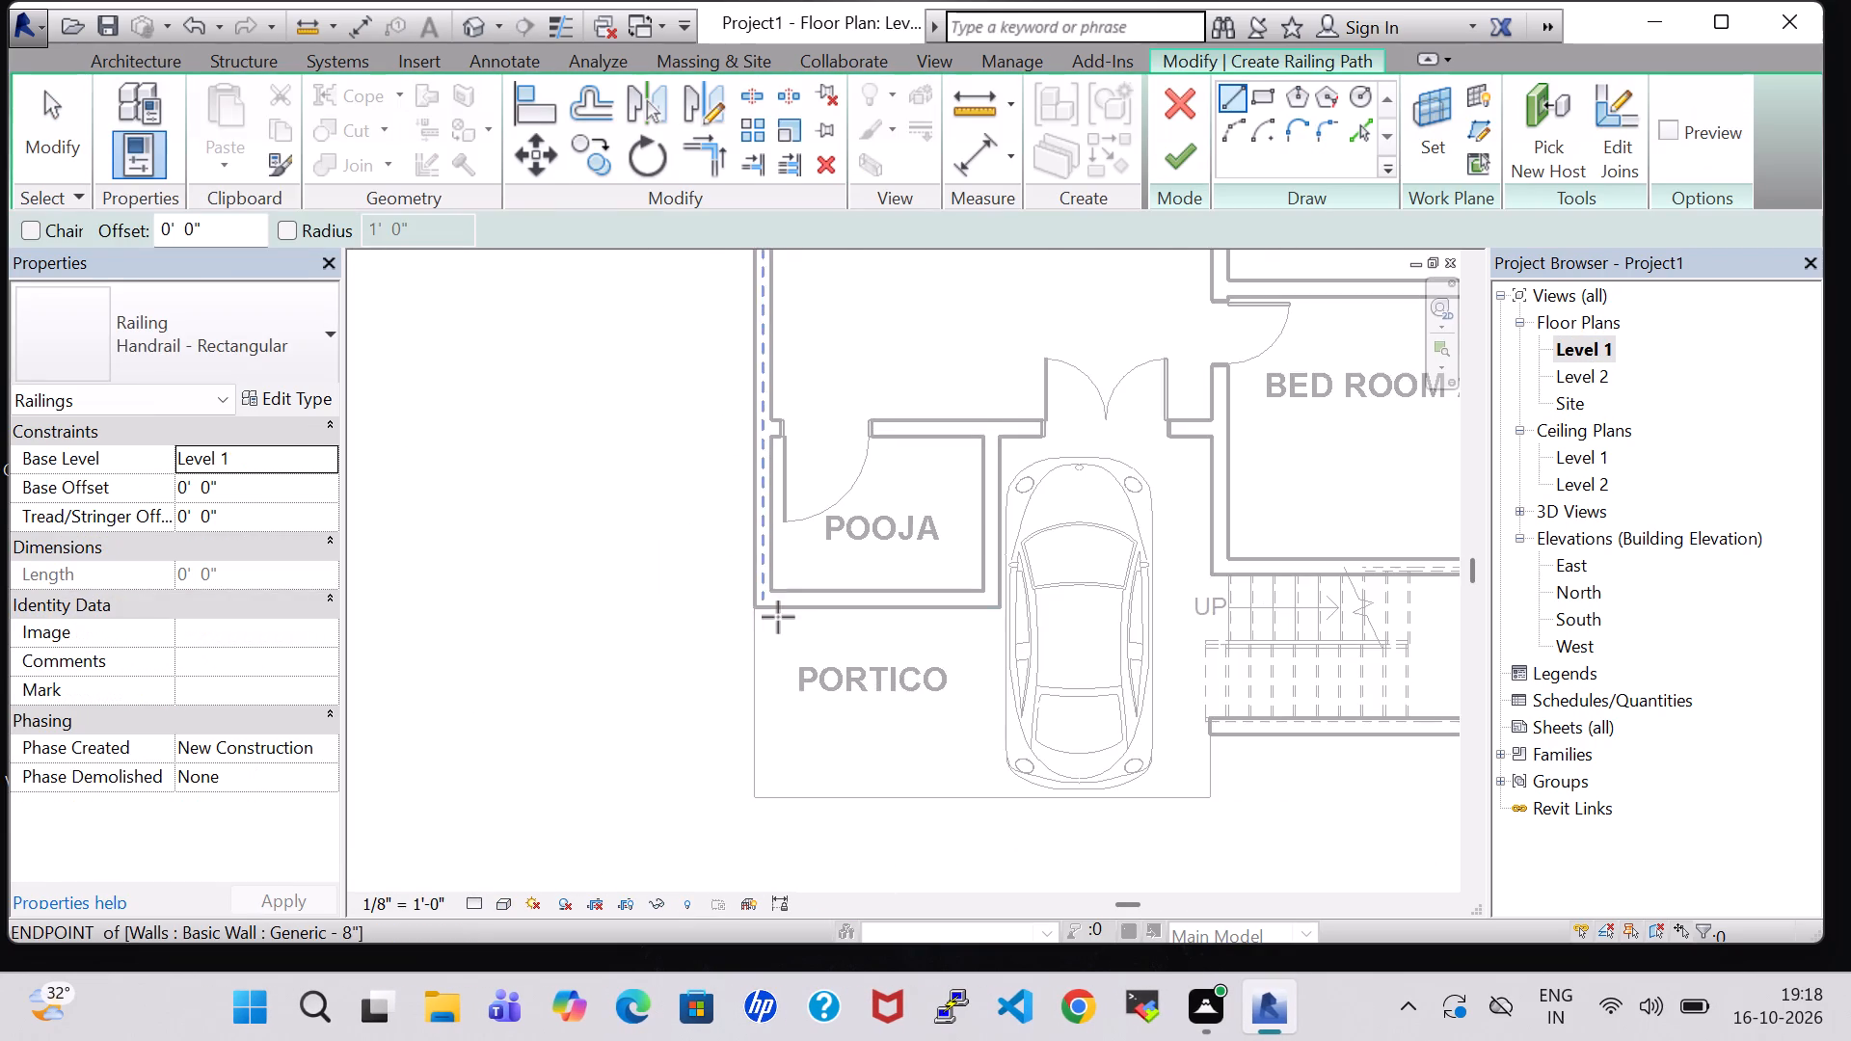
scroll(765, 617, up, 4)
click(751, 605)
middle_drag(756, 754, 767, 433)
click(756, 613)
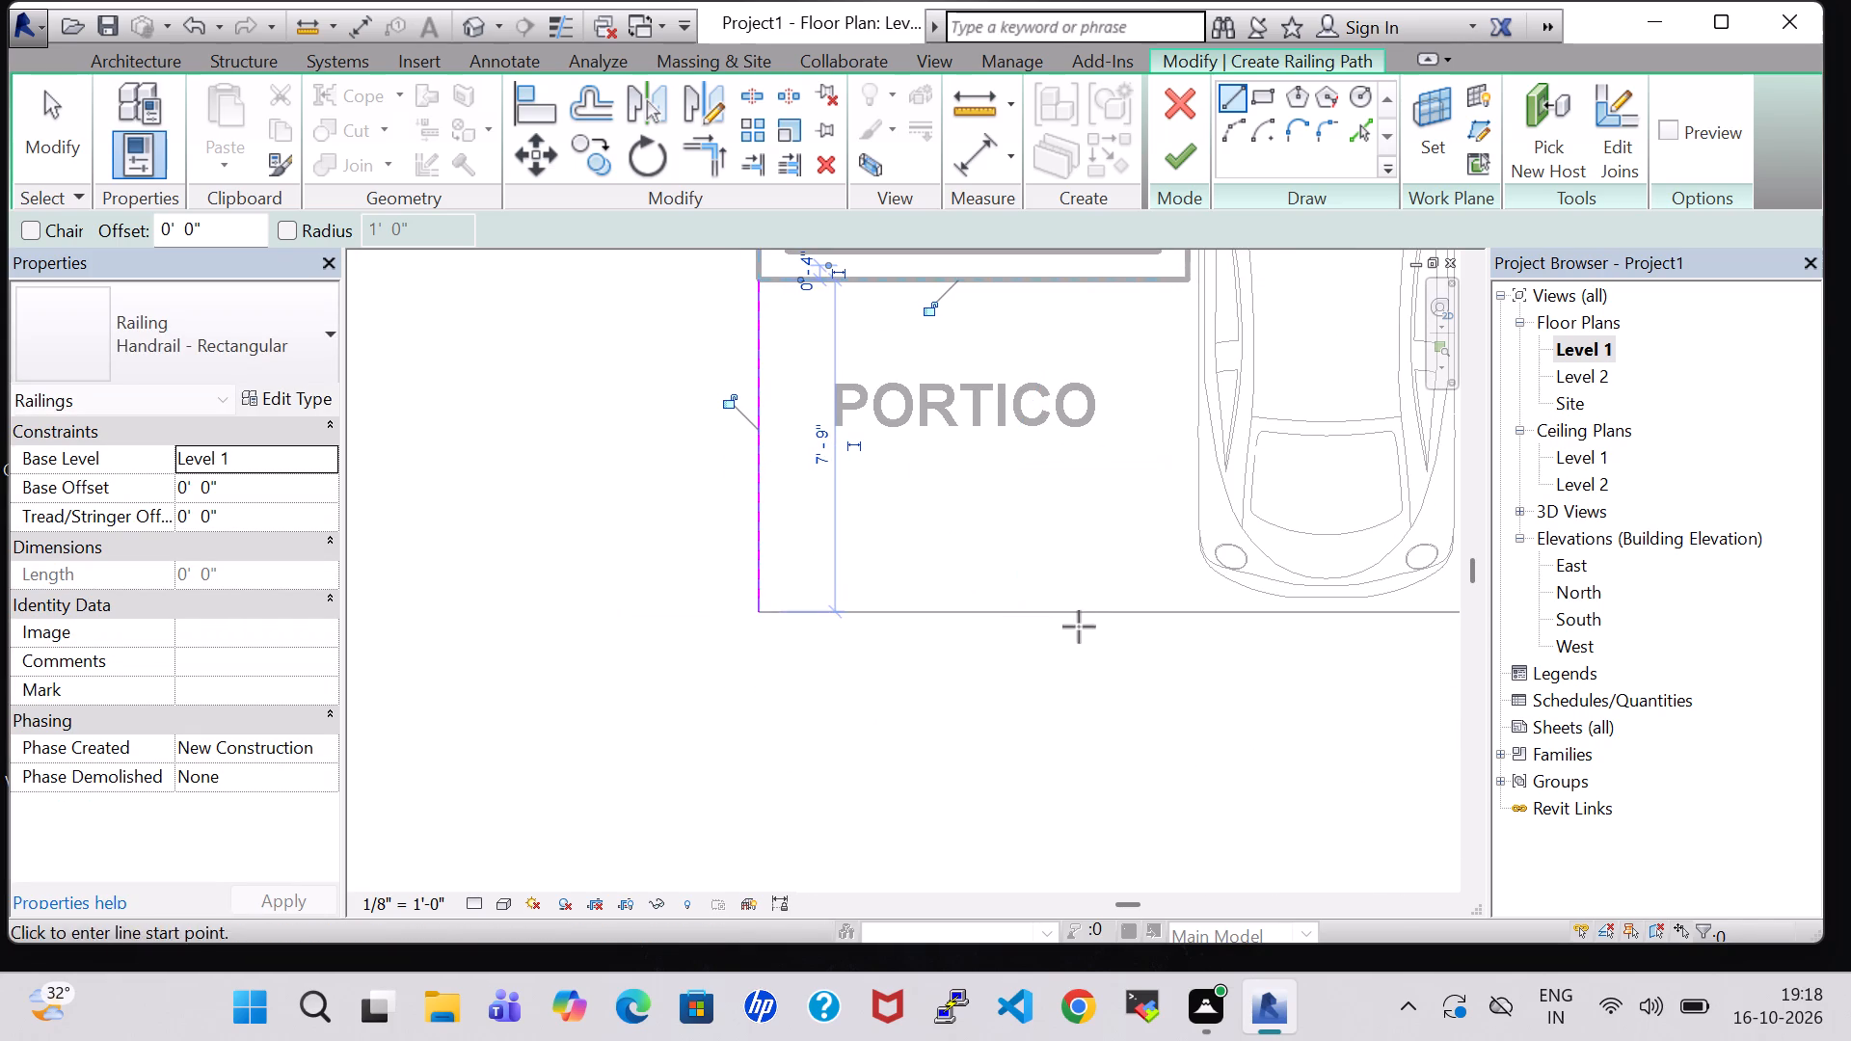
click(1127, 612)
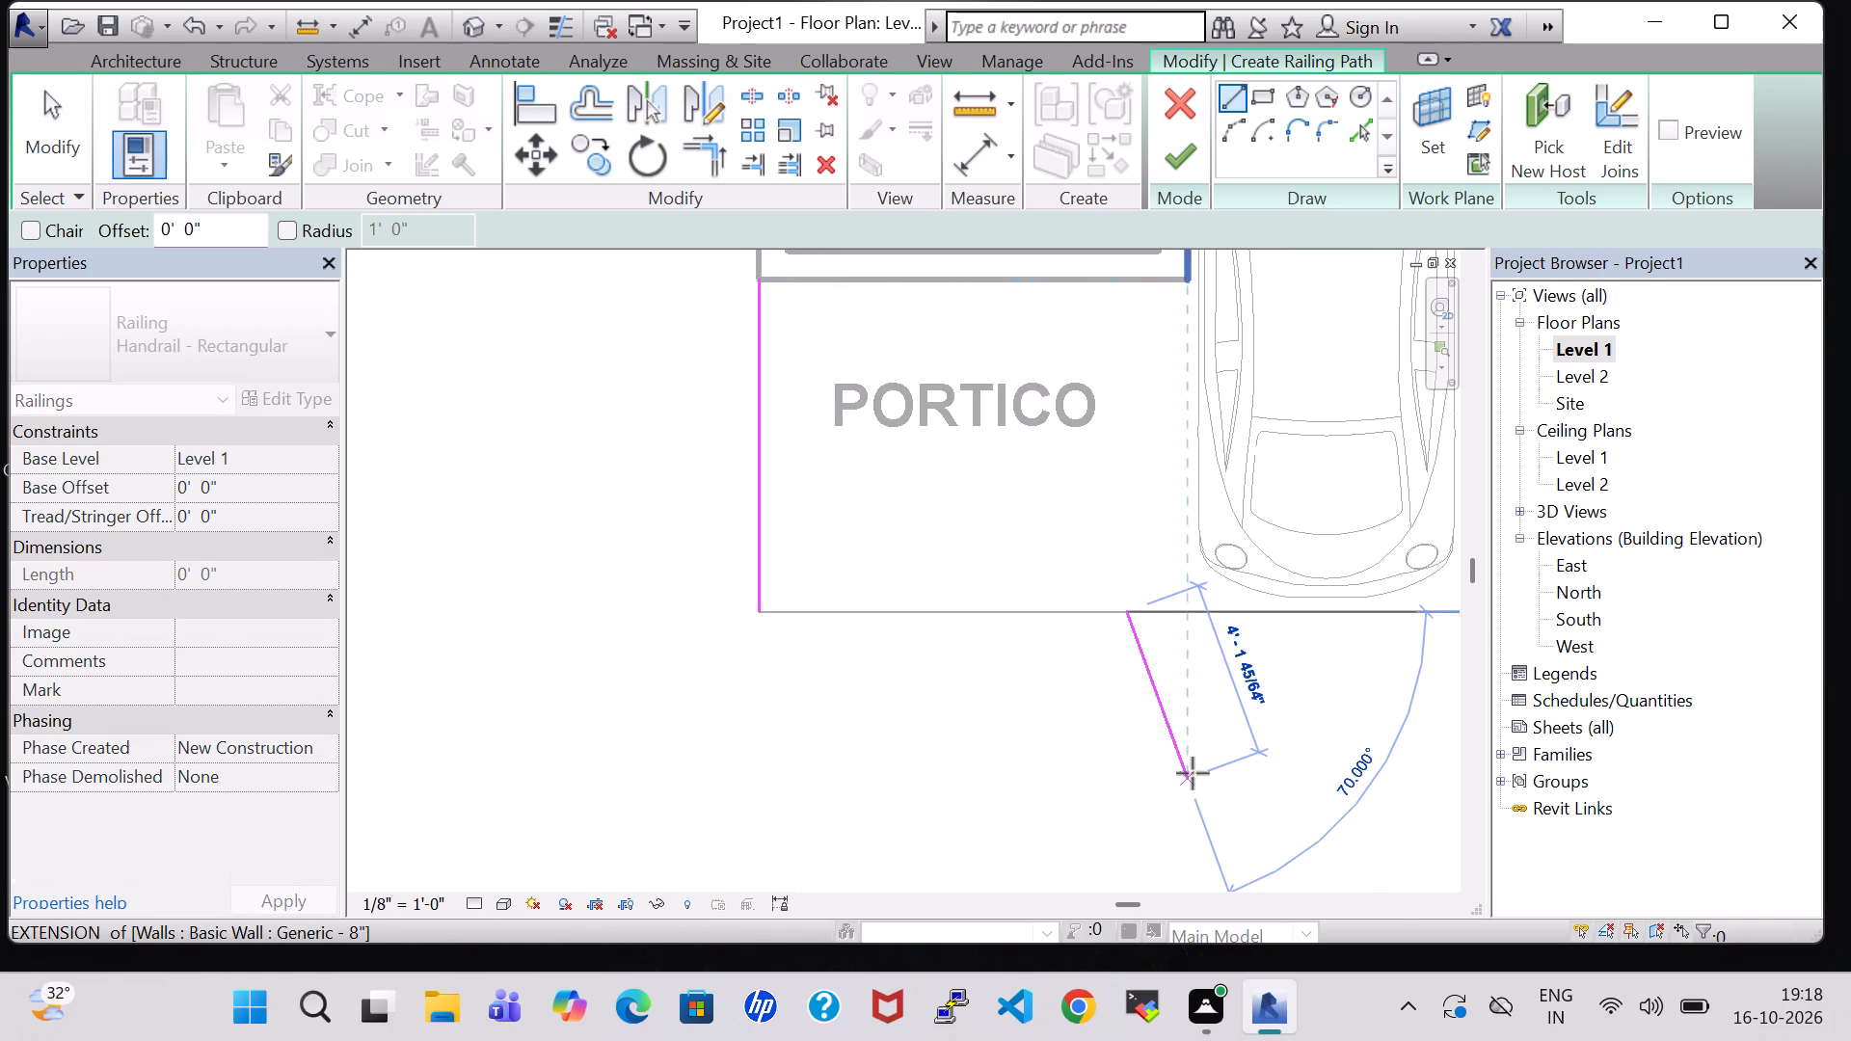
click(765, 607)
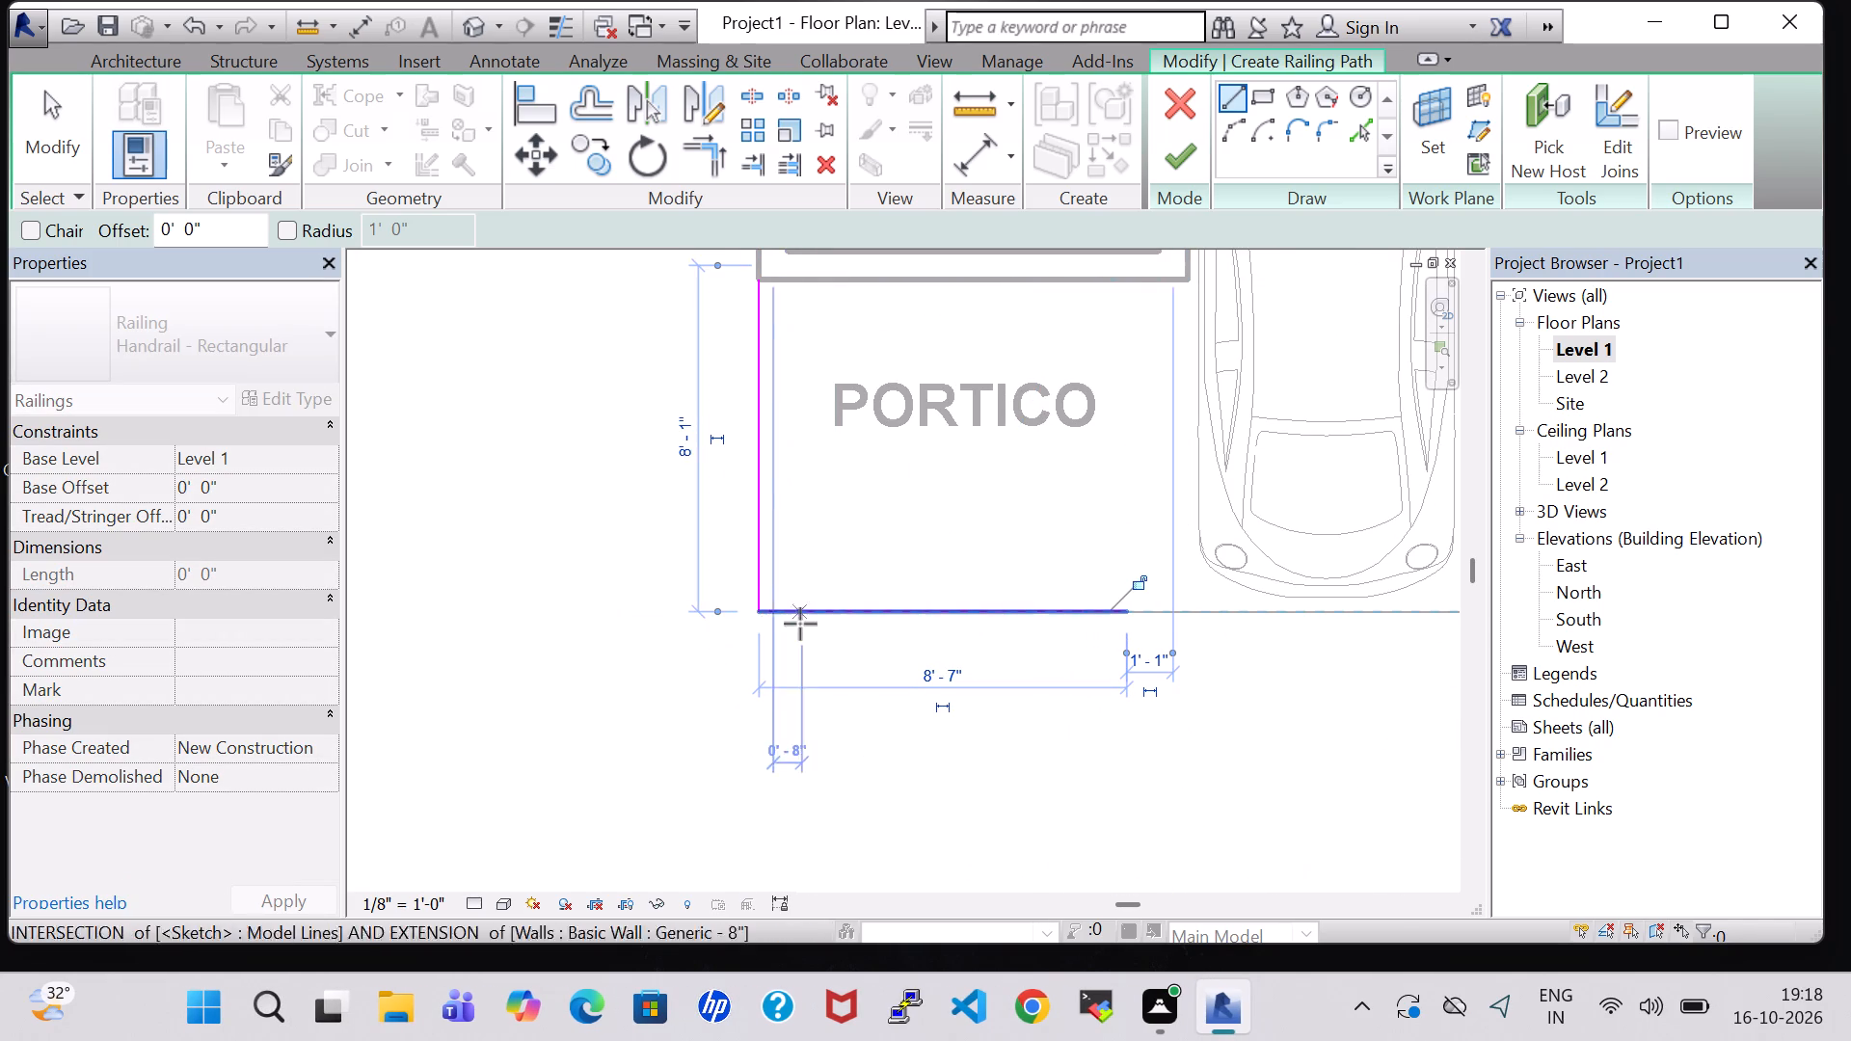
click(1196, 147)
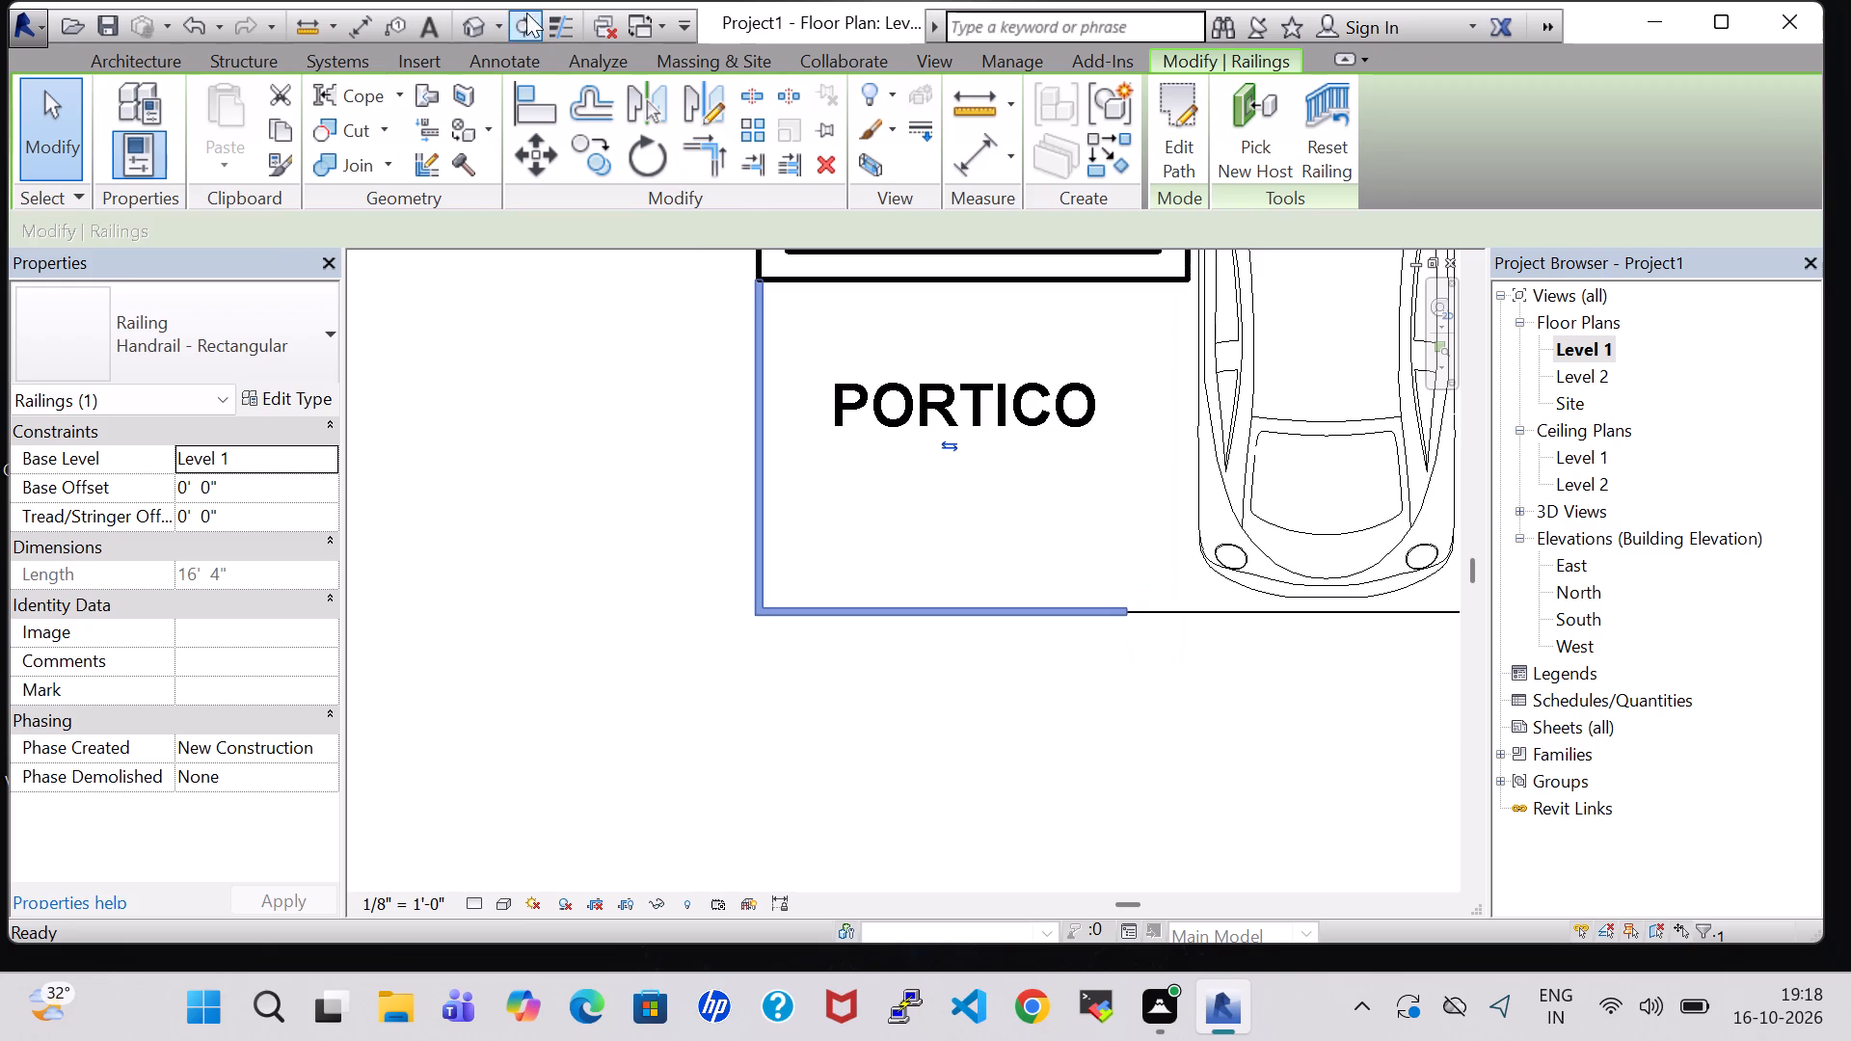
Change the portico railing's type to Guardrail - Rectangular in the 3D view.
click(479, 13)
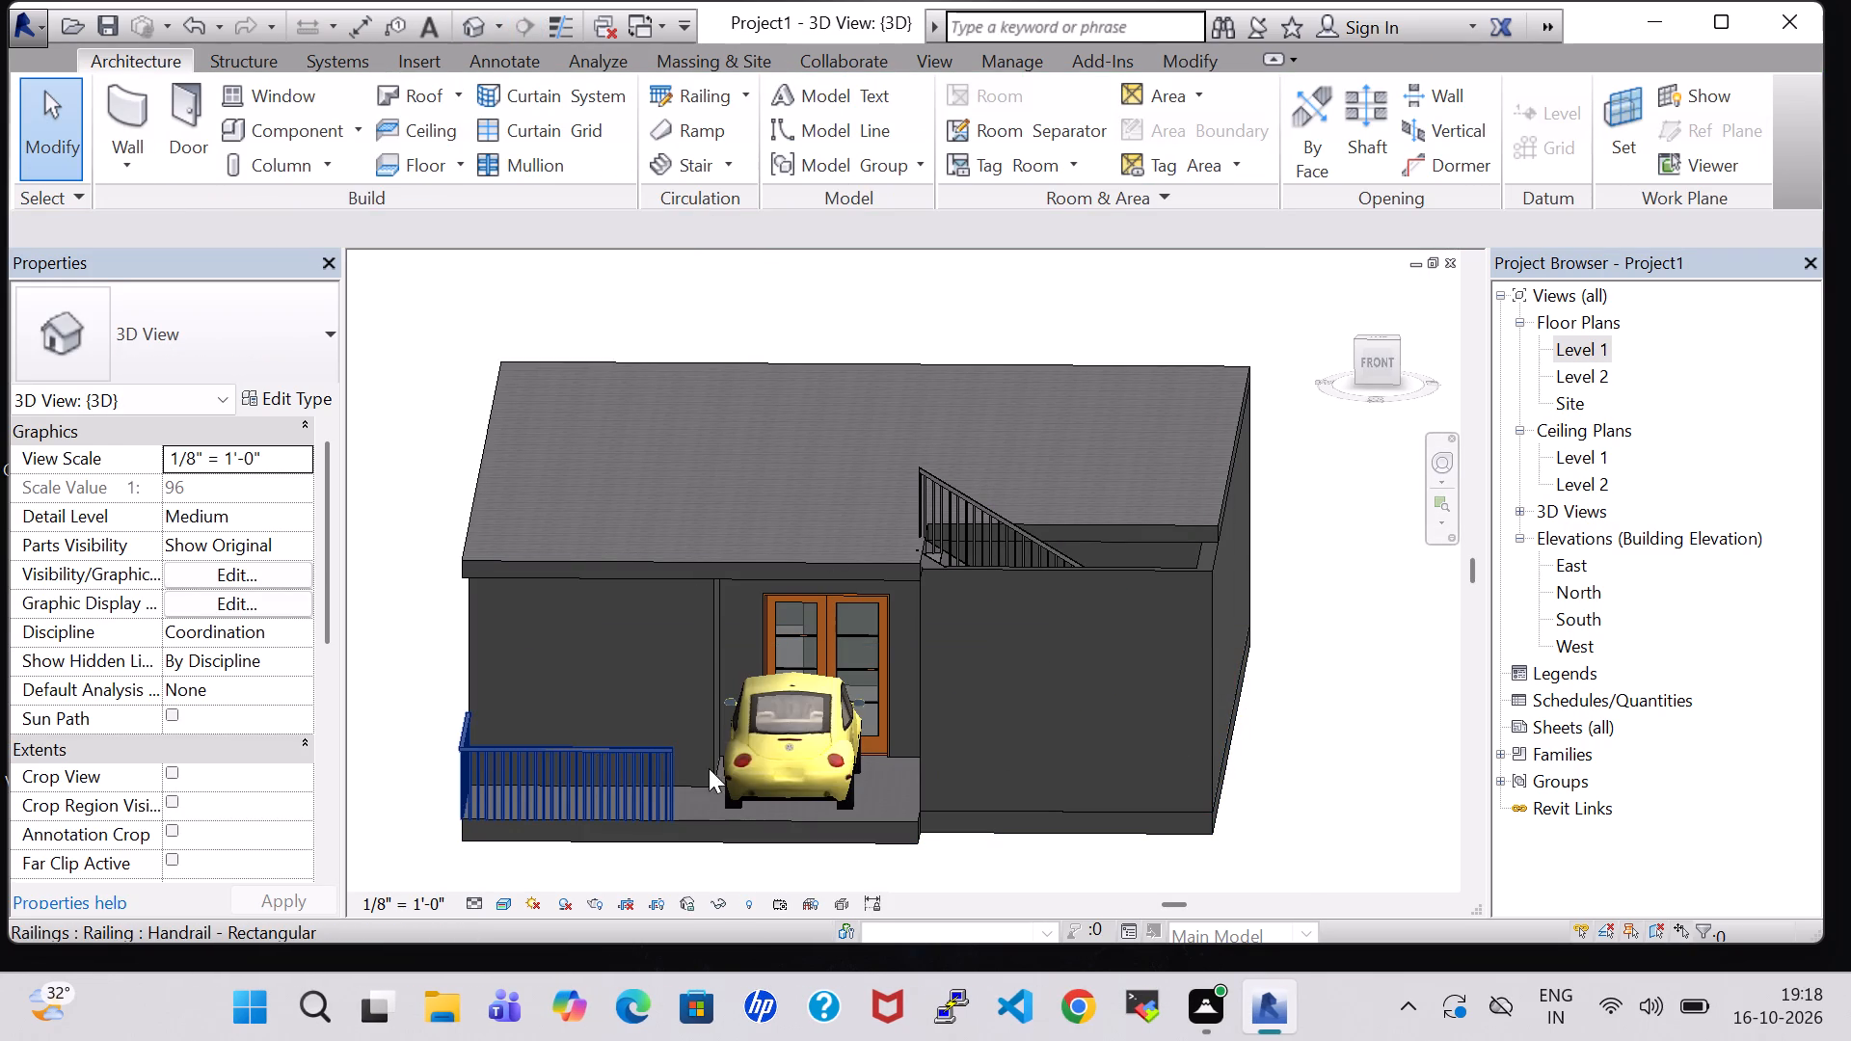
click(570, 764)
click(228, 331)
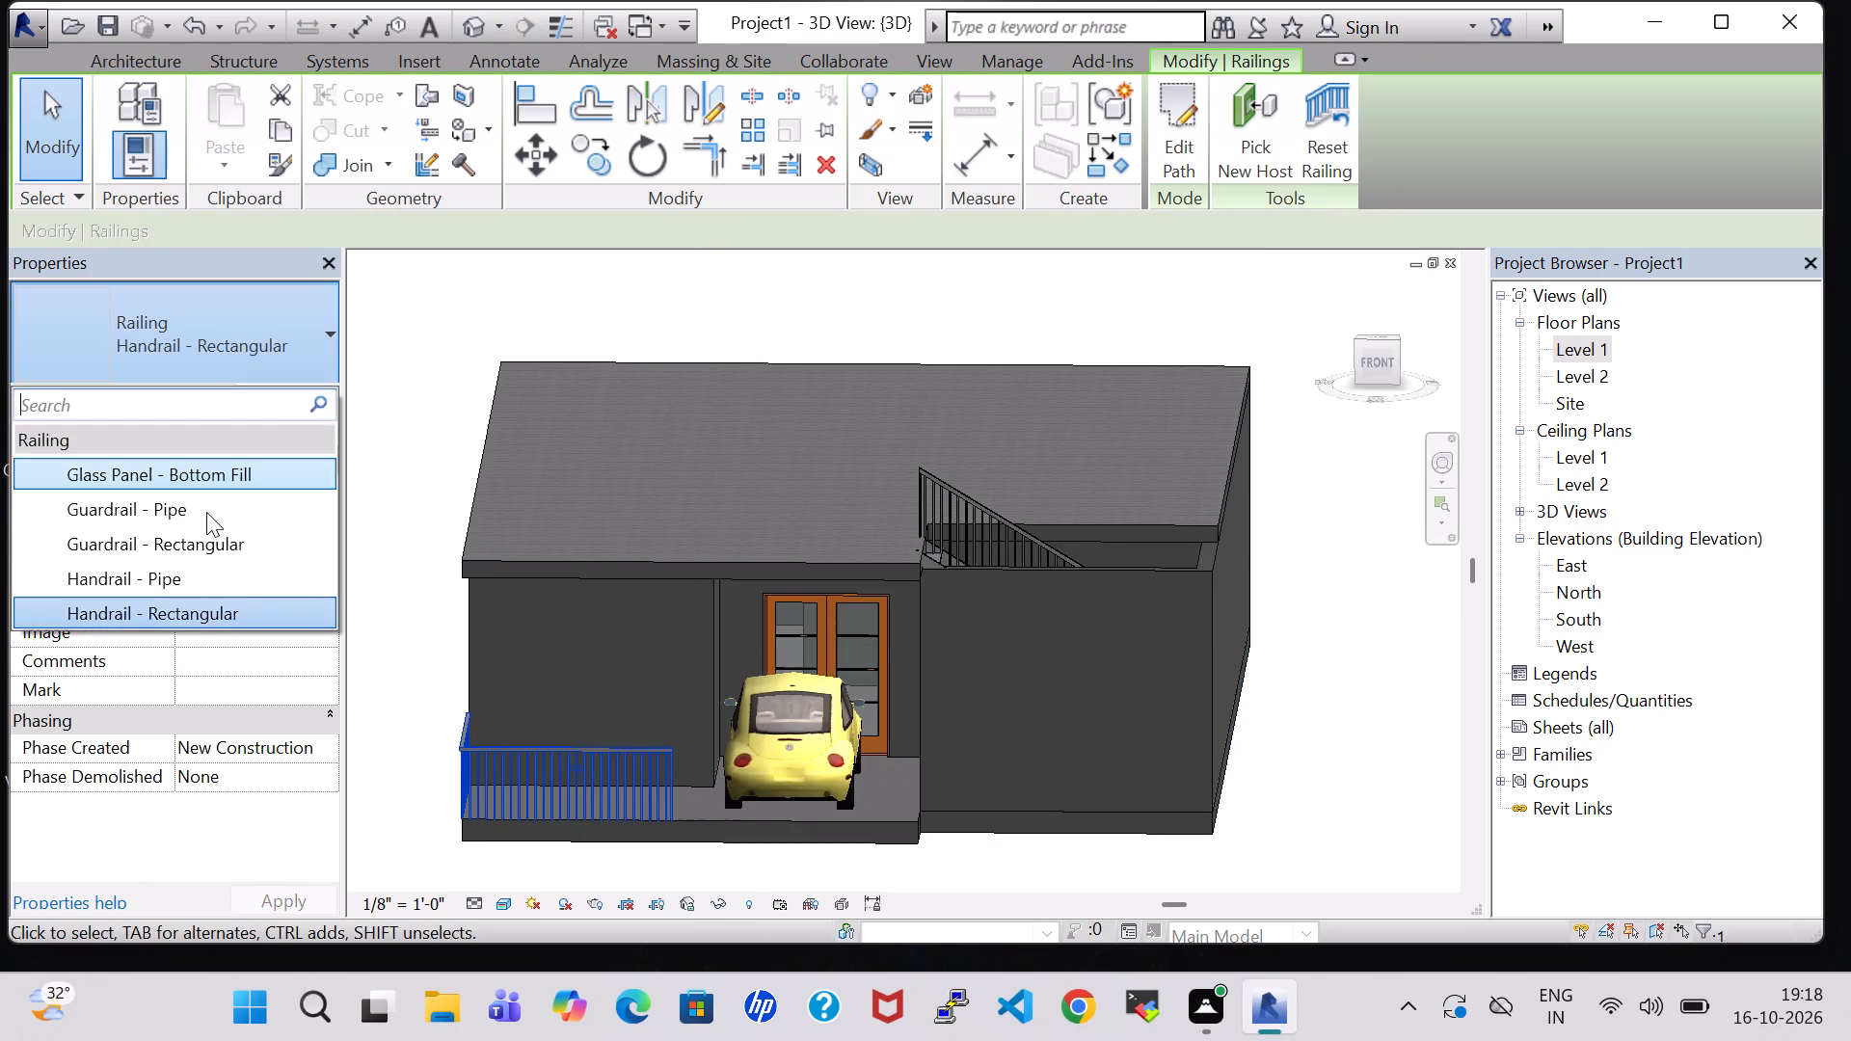
click(204, 543)
click(351, 603)
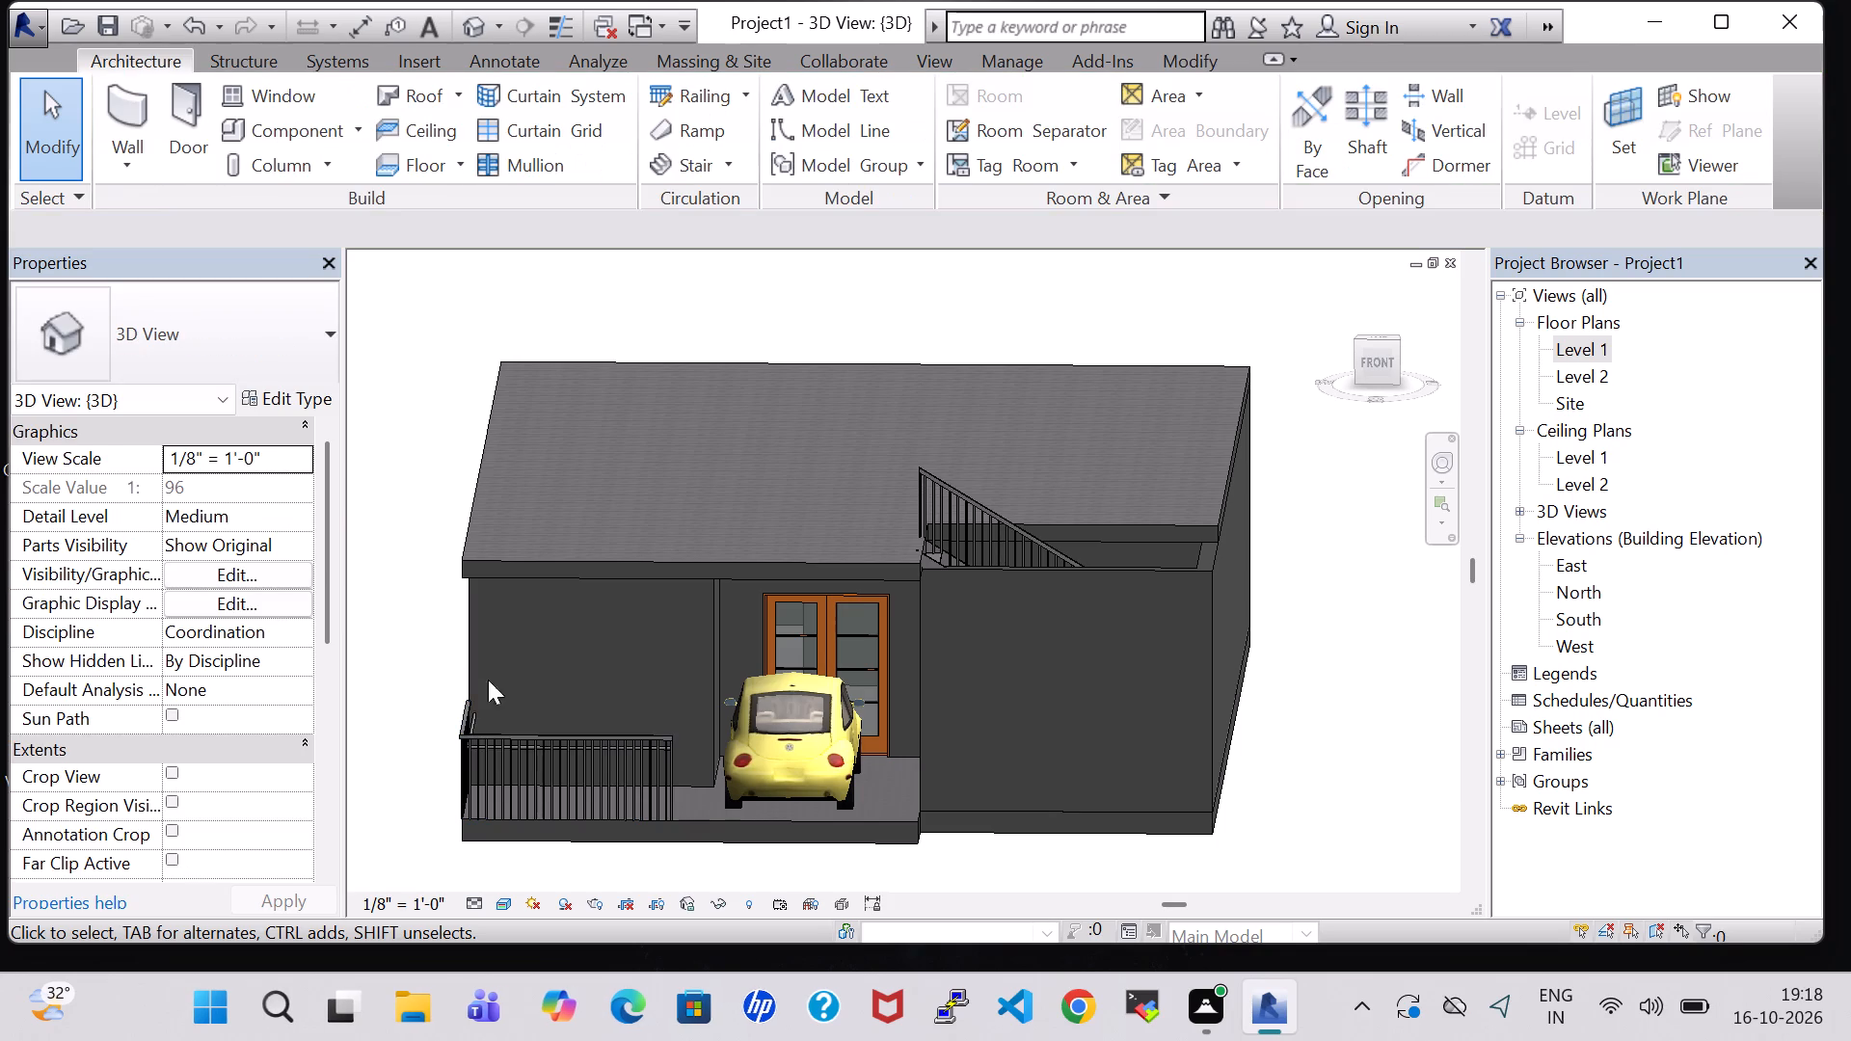
Change the portico railing's type to Handrail - Pipe.
click(592, 738)
click(171, 370)
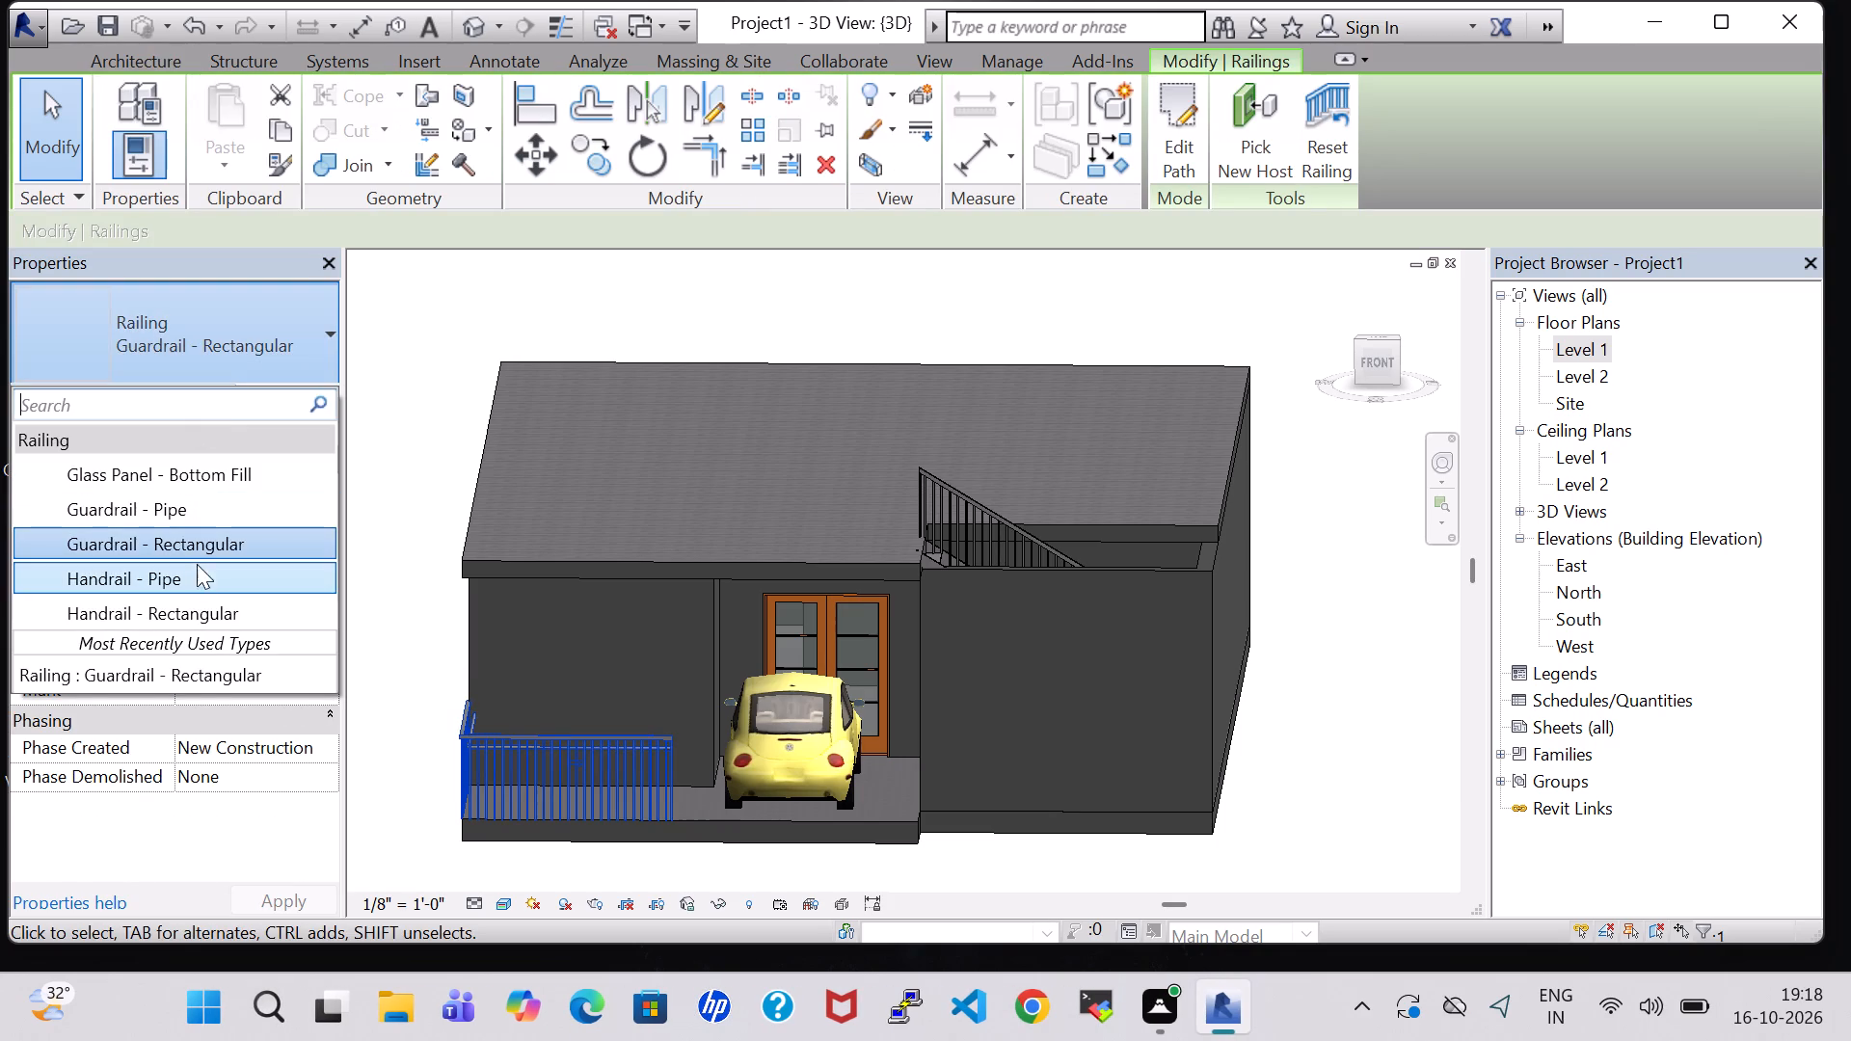
click(190, 573)
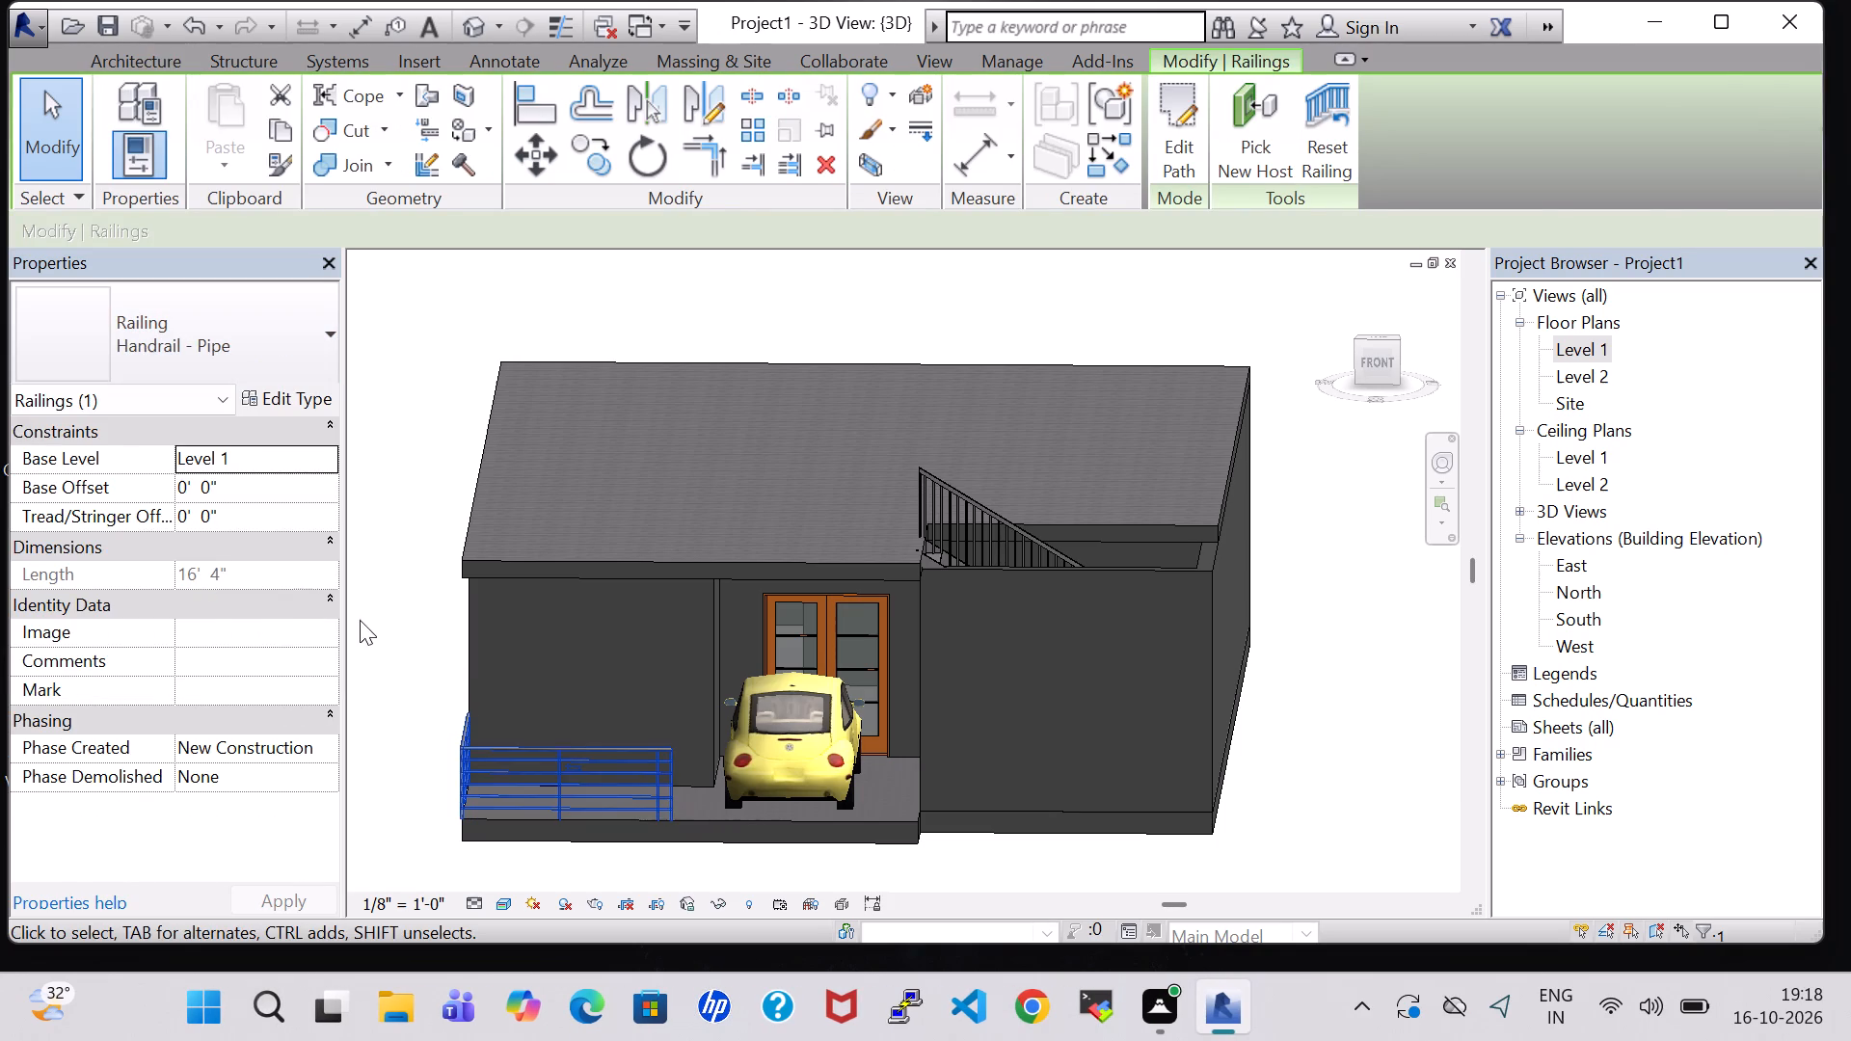
click(379, 609)
shift+middle_drag(379, 609, 650, 612)
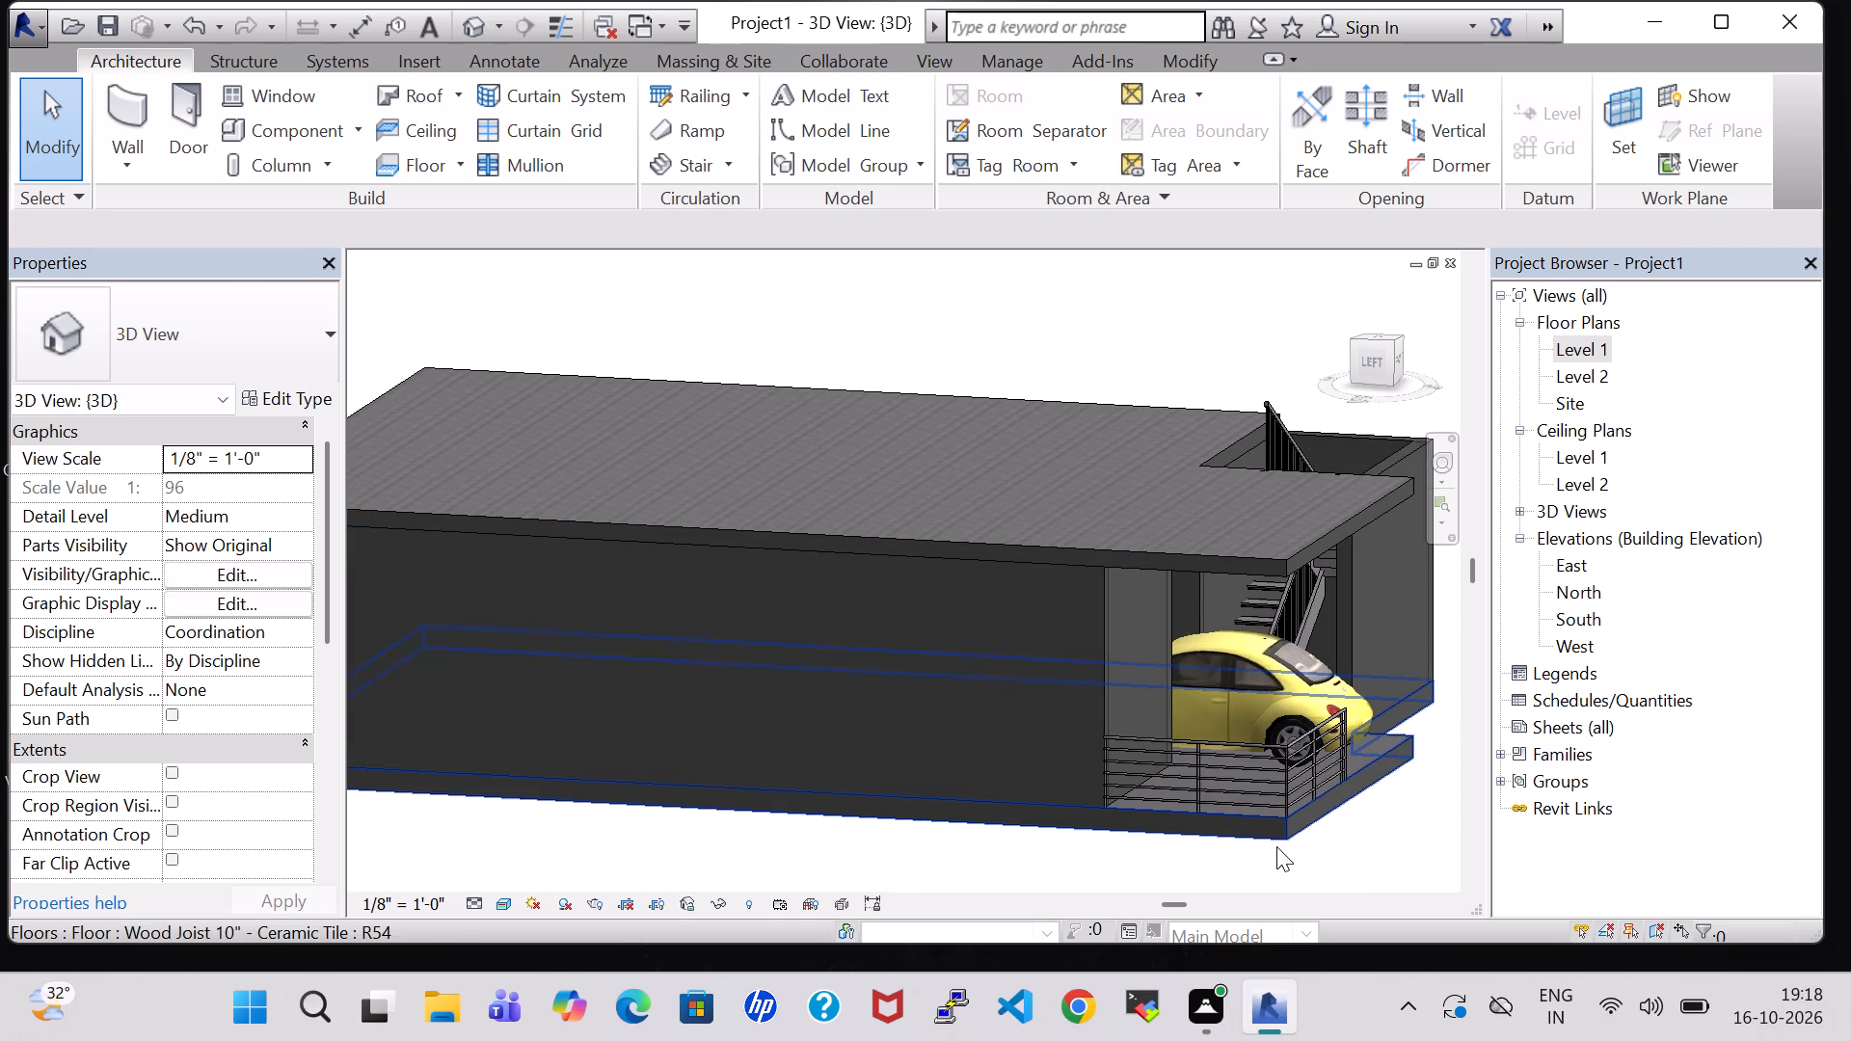
click(1215, 778)
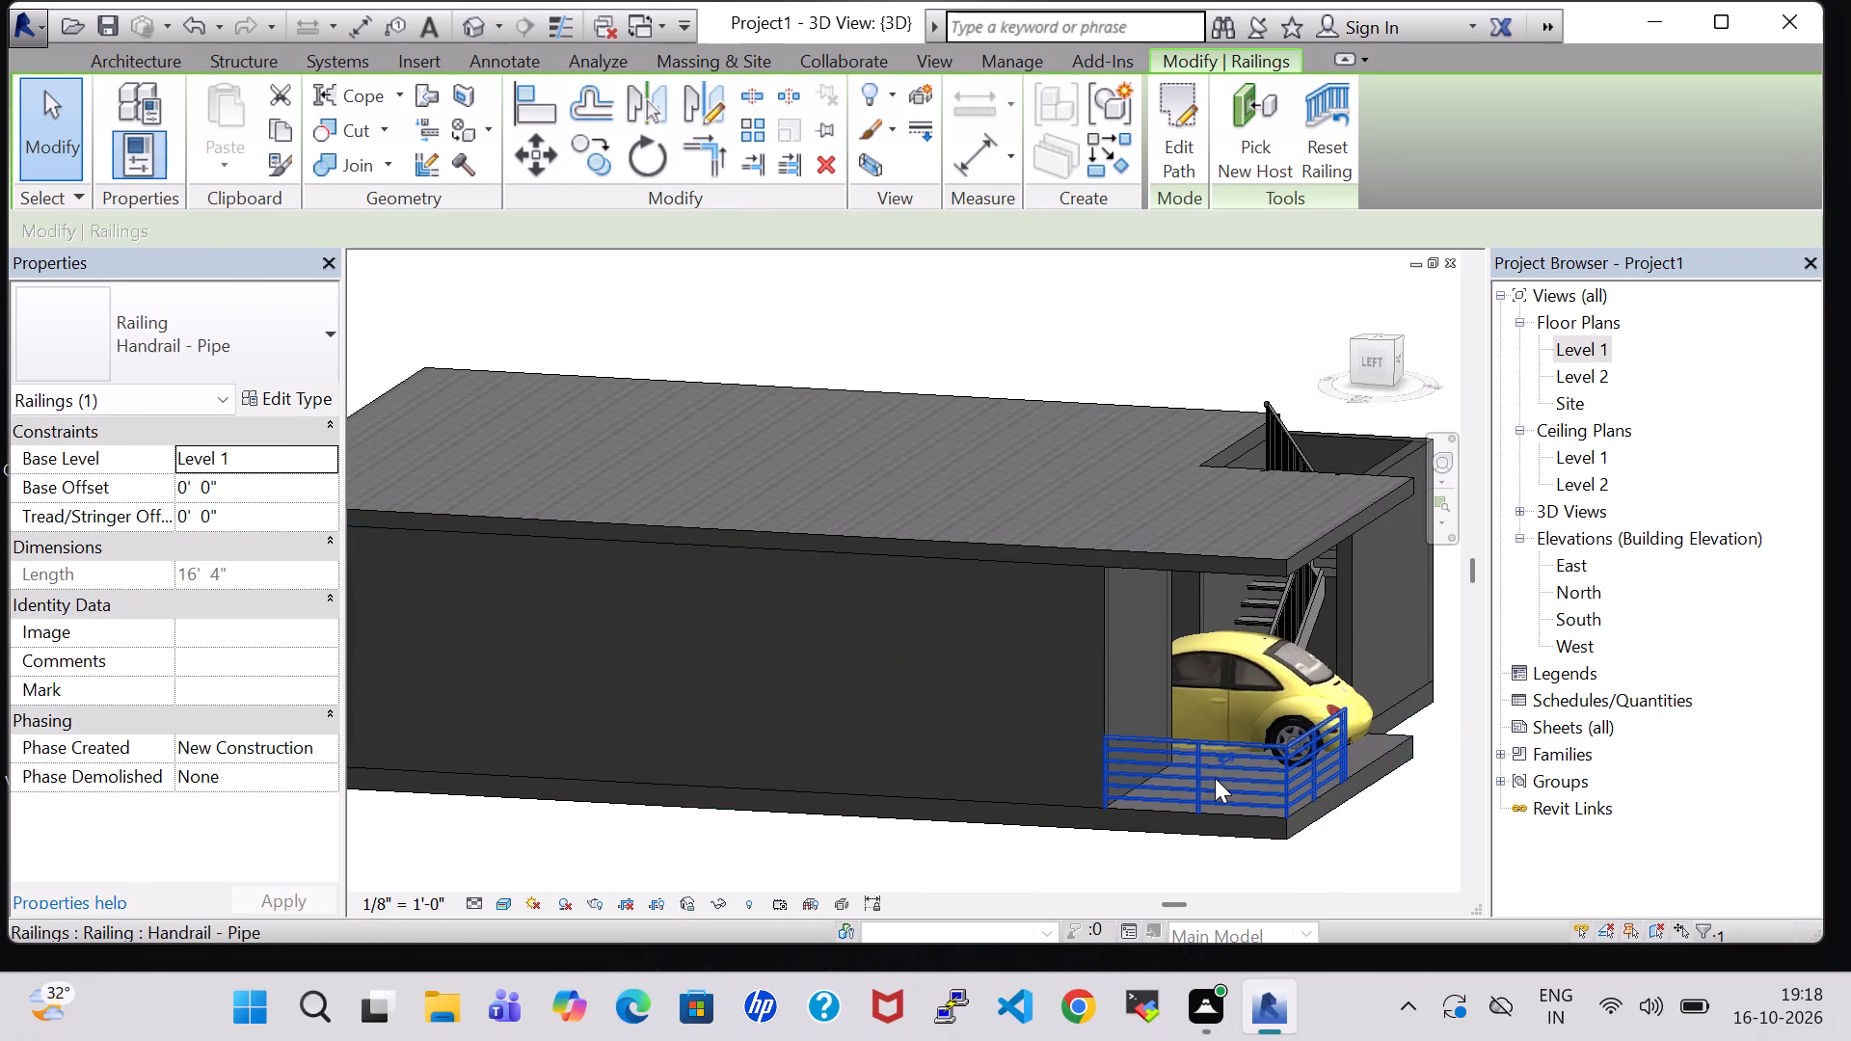
click(210, 338)
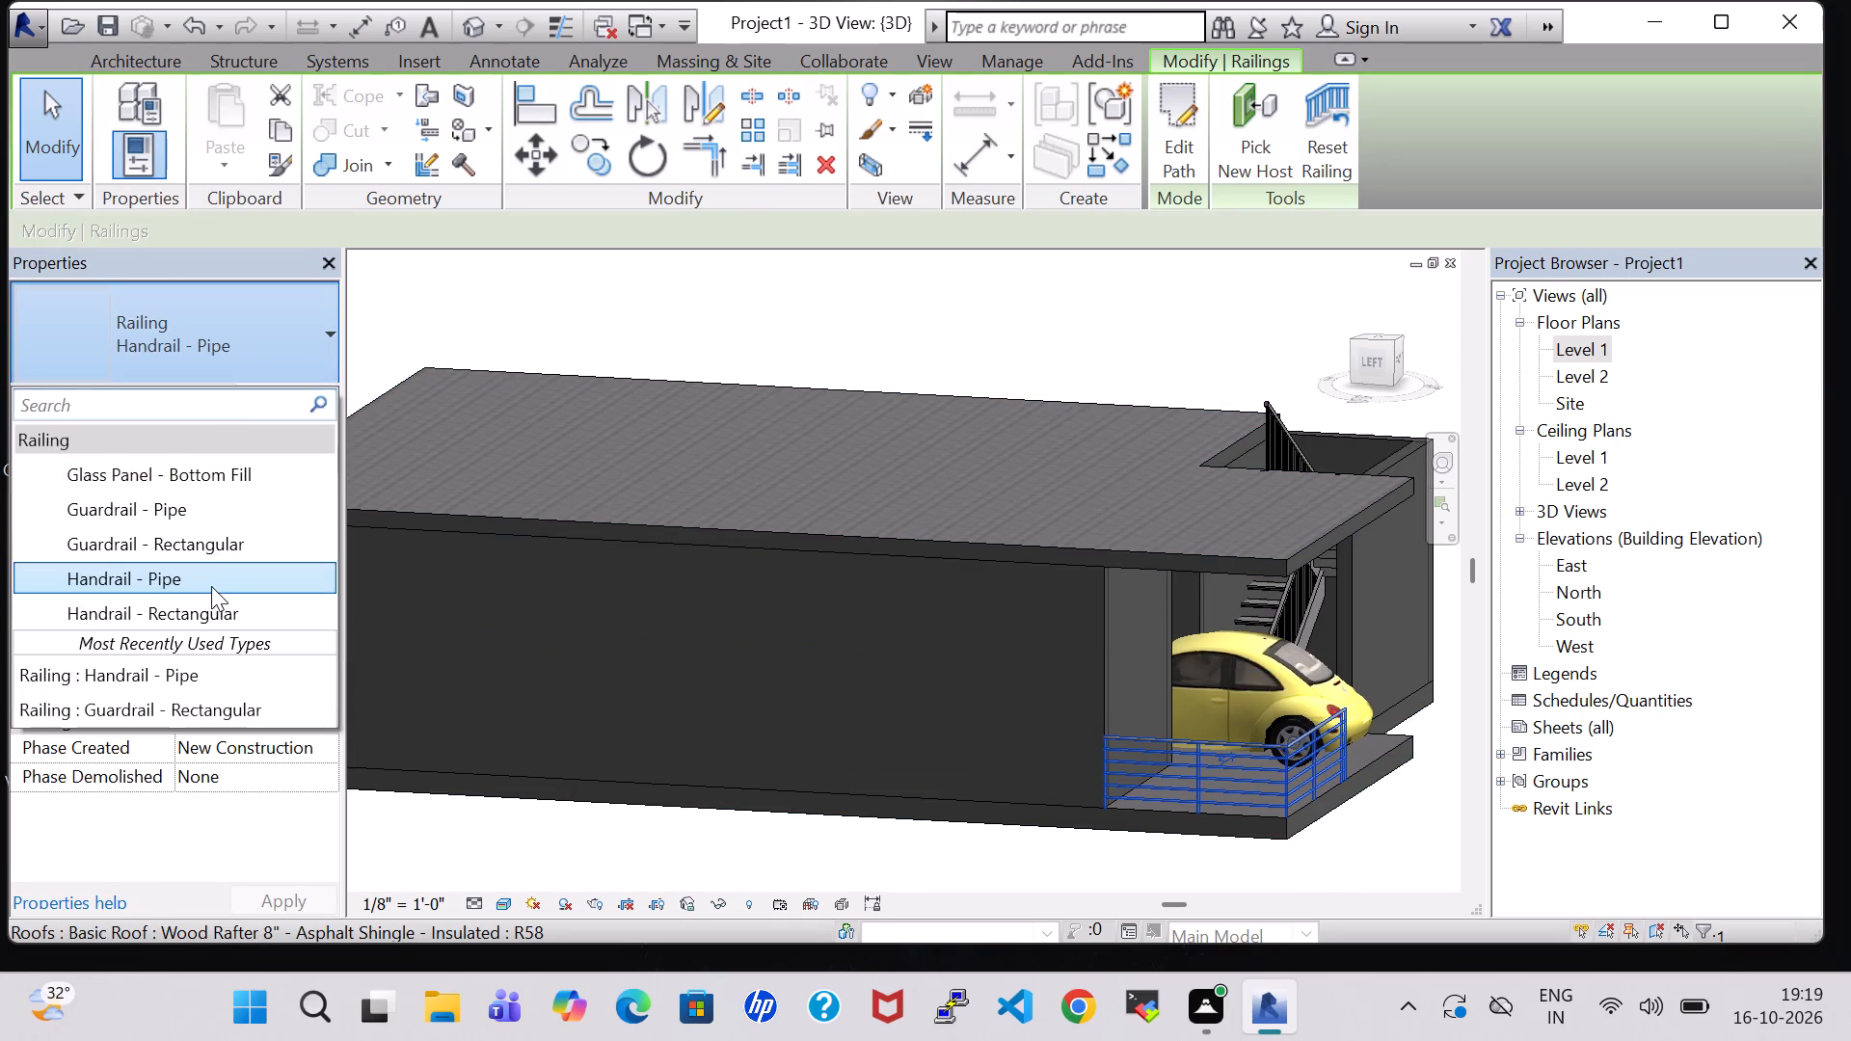
click(211, 586)
click(726, 841)
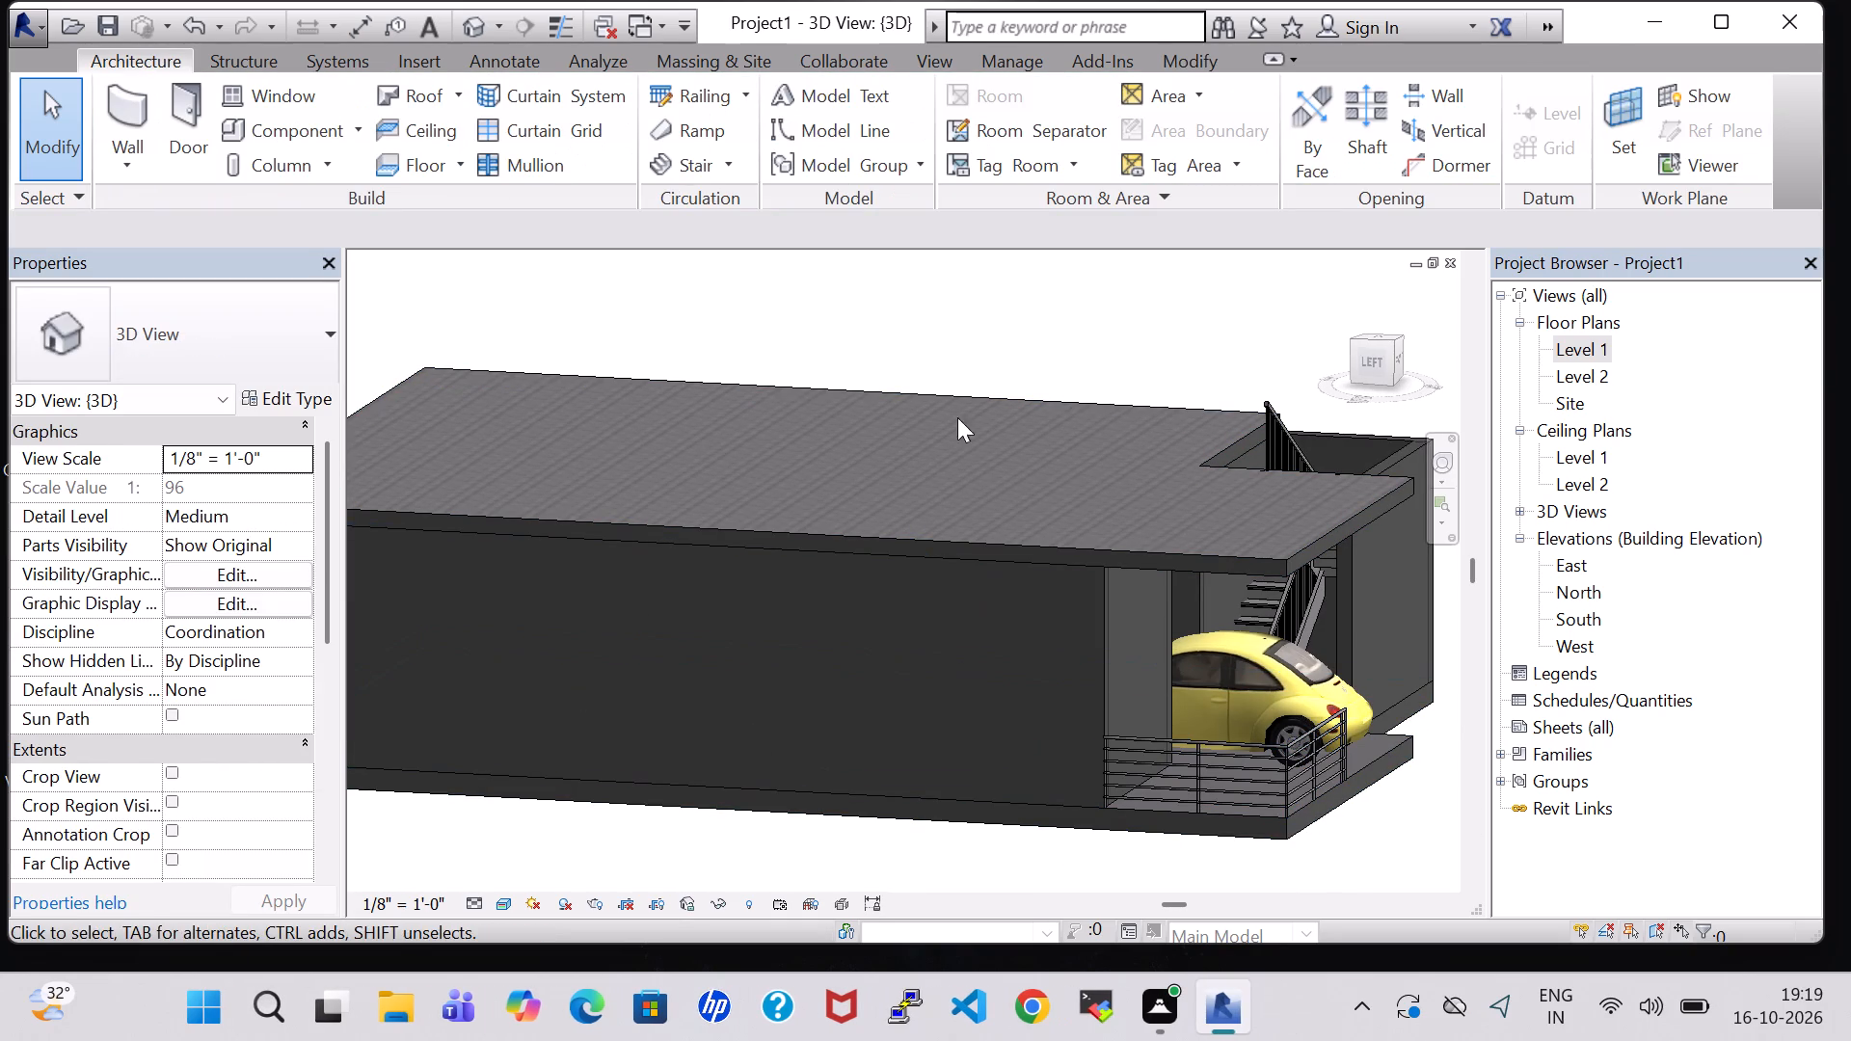
Examine the portico handrail, roof surface and stairwell opening from the front and side in 3D.
shift+middle_drag(949, 346, 802, 386)
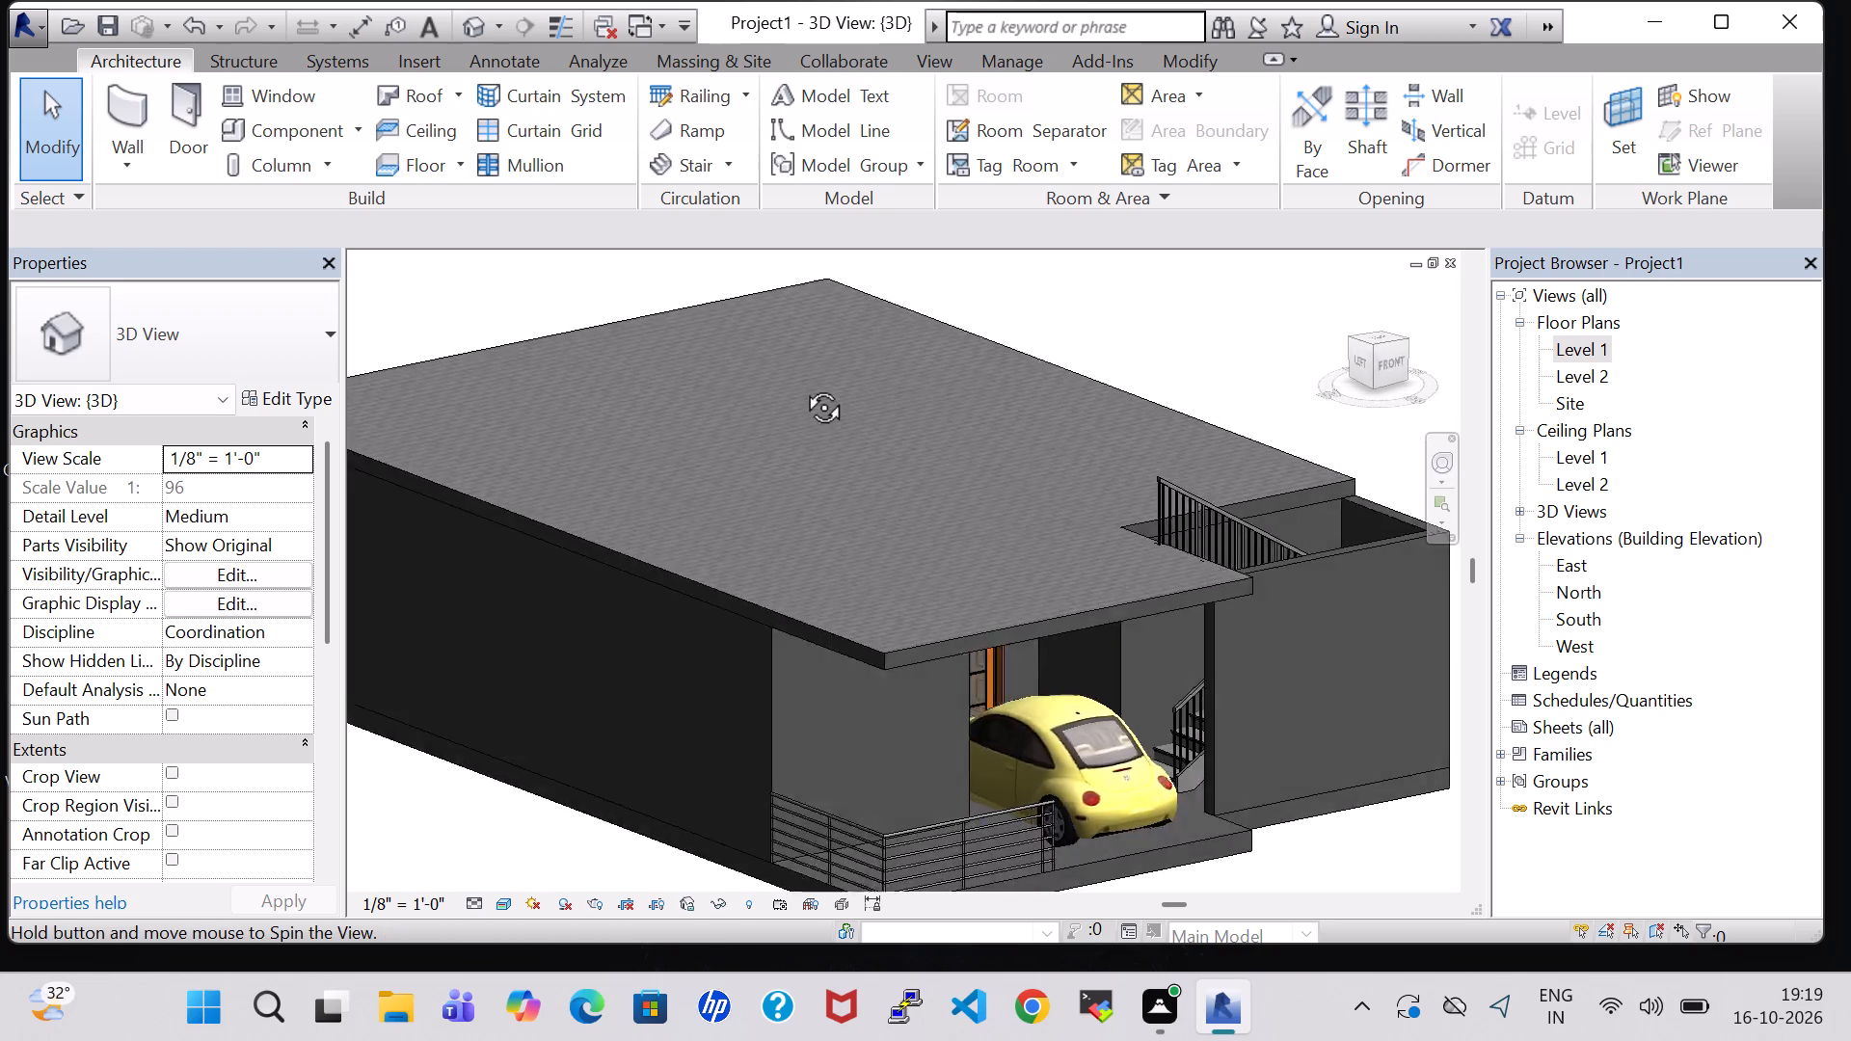
shift+middle_drag(802, 386, 684, 439)
shift+middle_drag(796, 444, 794, 355)
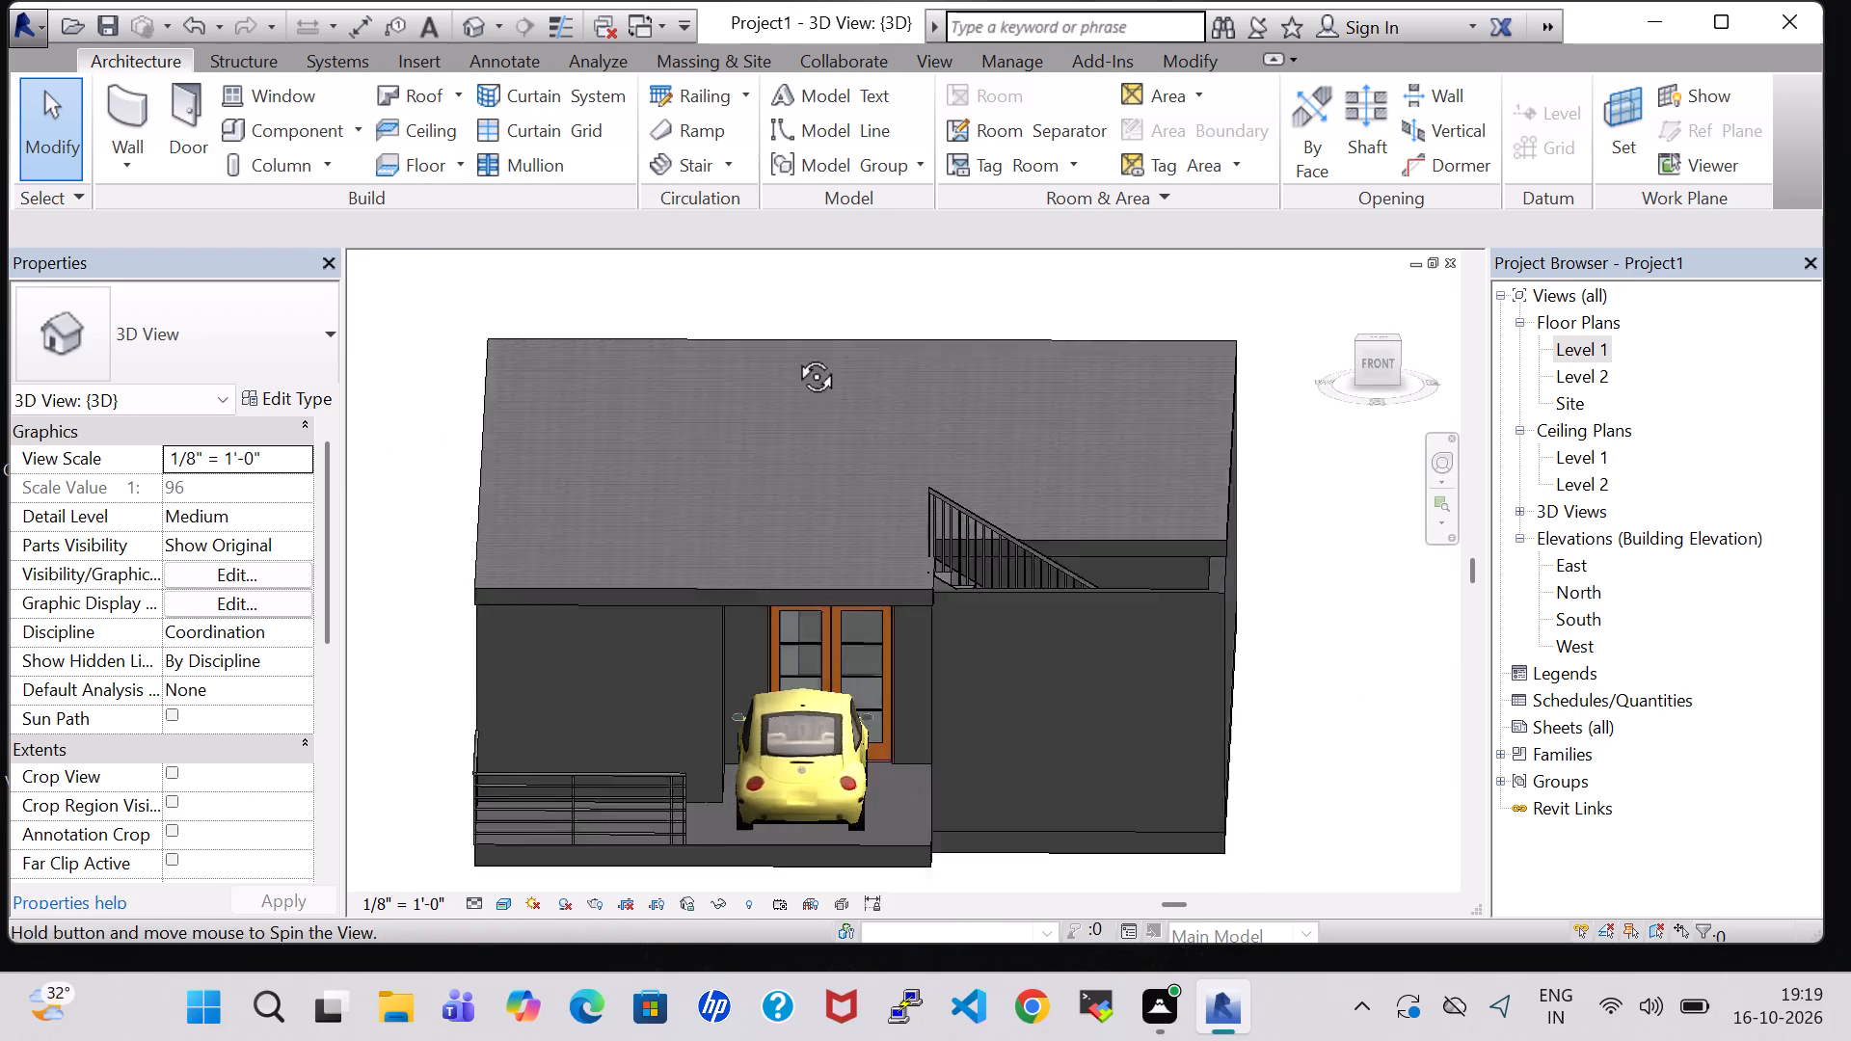
shift+middle_drag(794, 355, 798, 329)
scroll(1000, 559, up, 1)
scroll(1000, 559, down, 2)
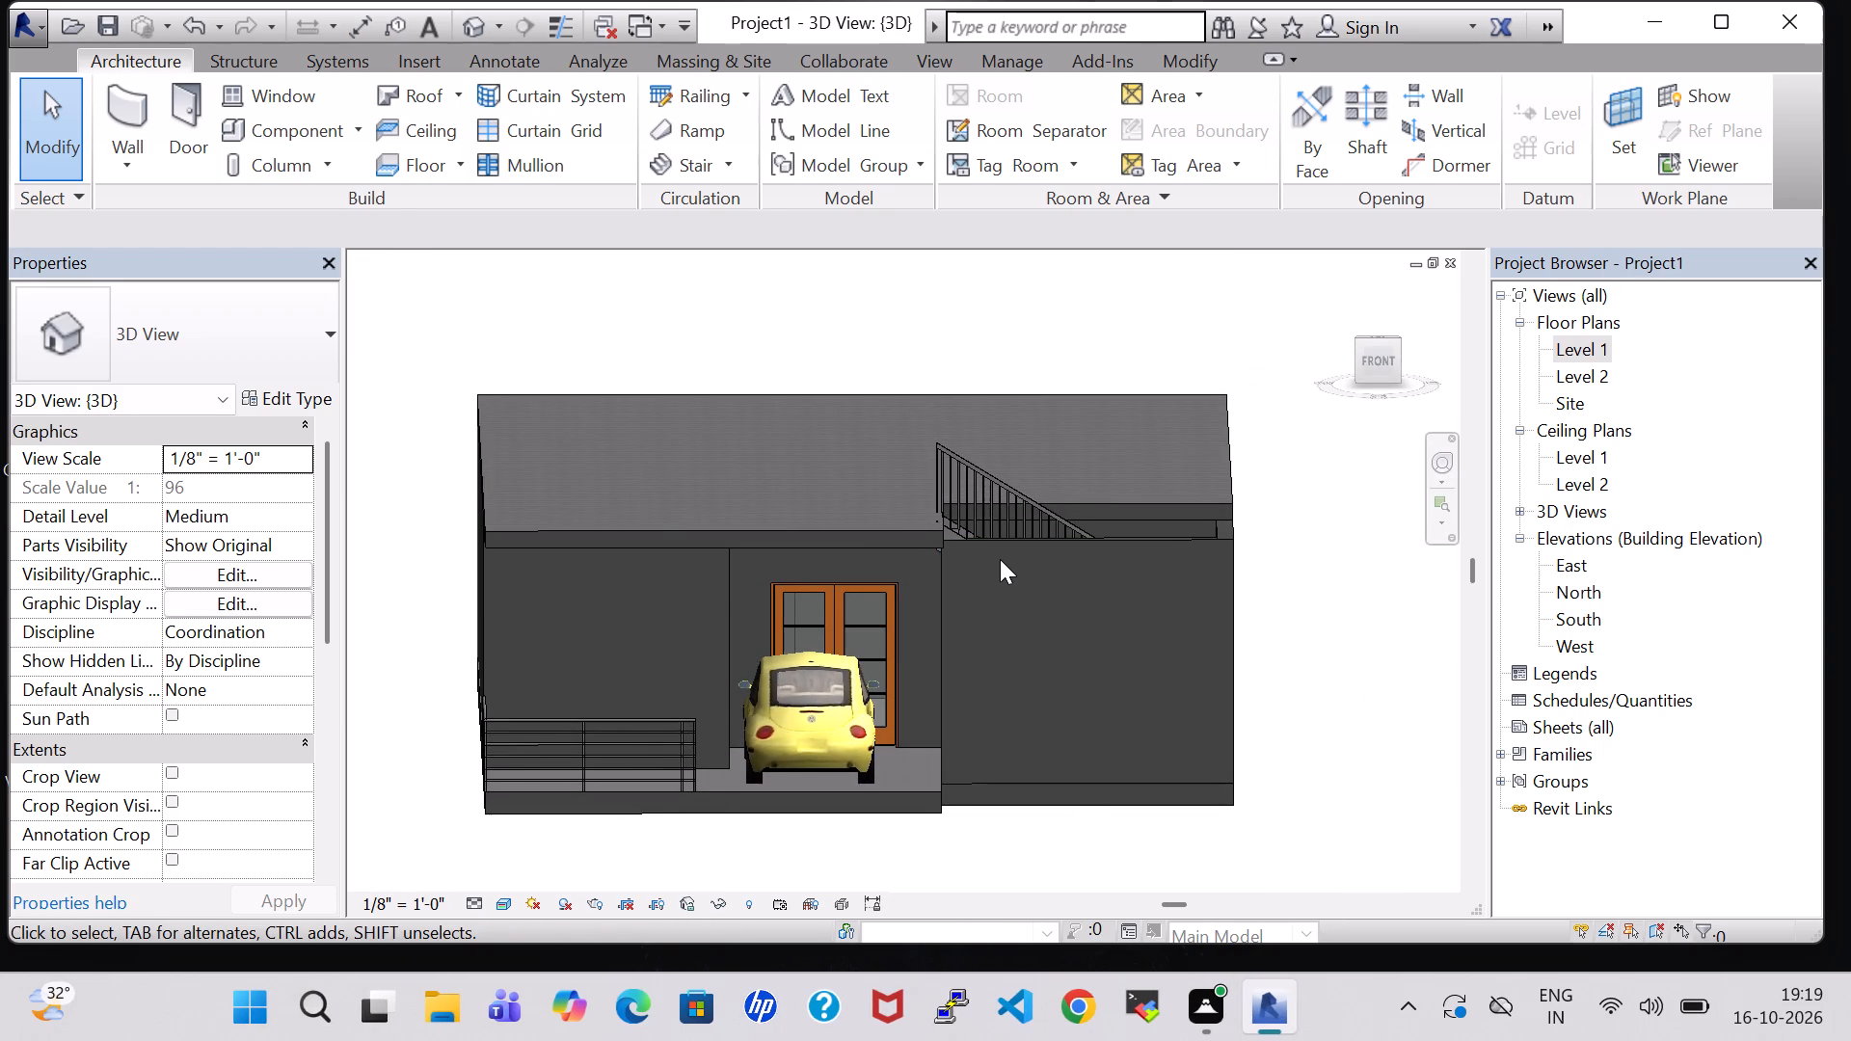
middle_drag(841, 333, 848, 438)
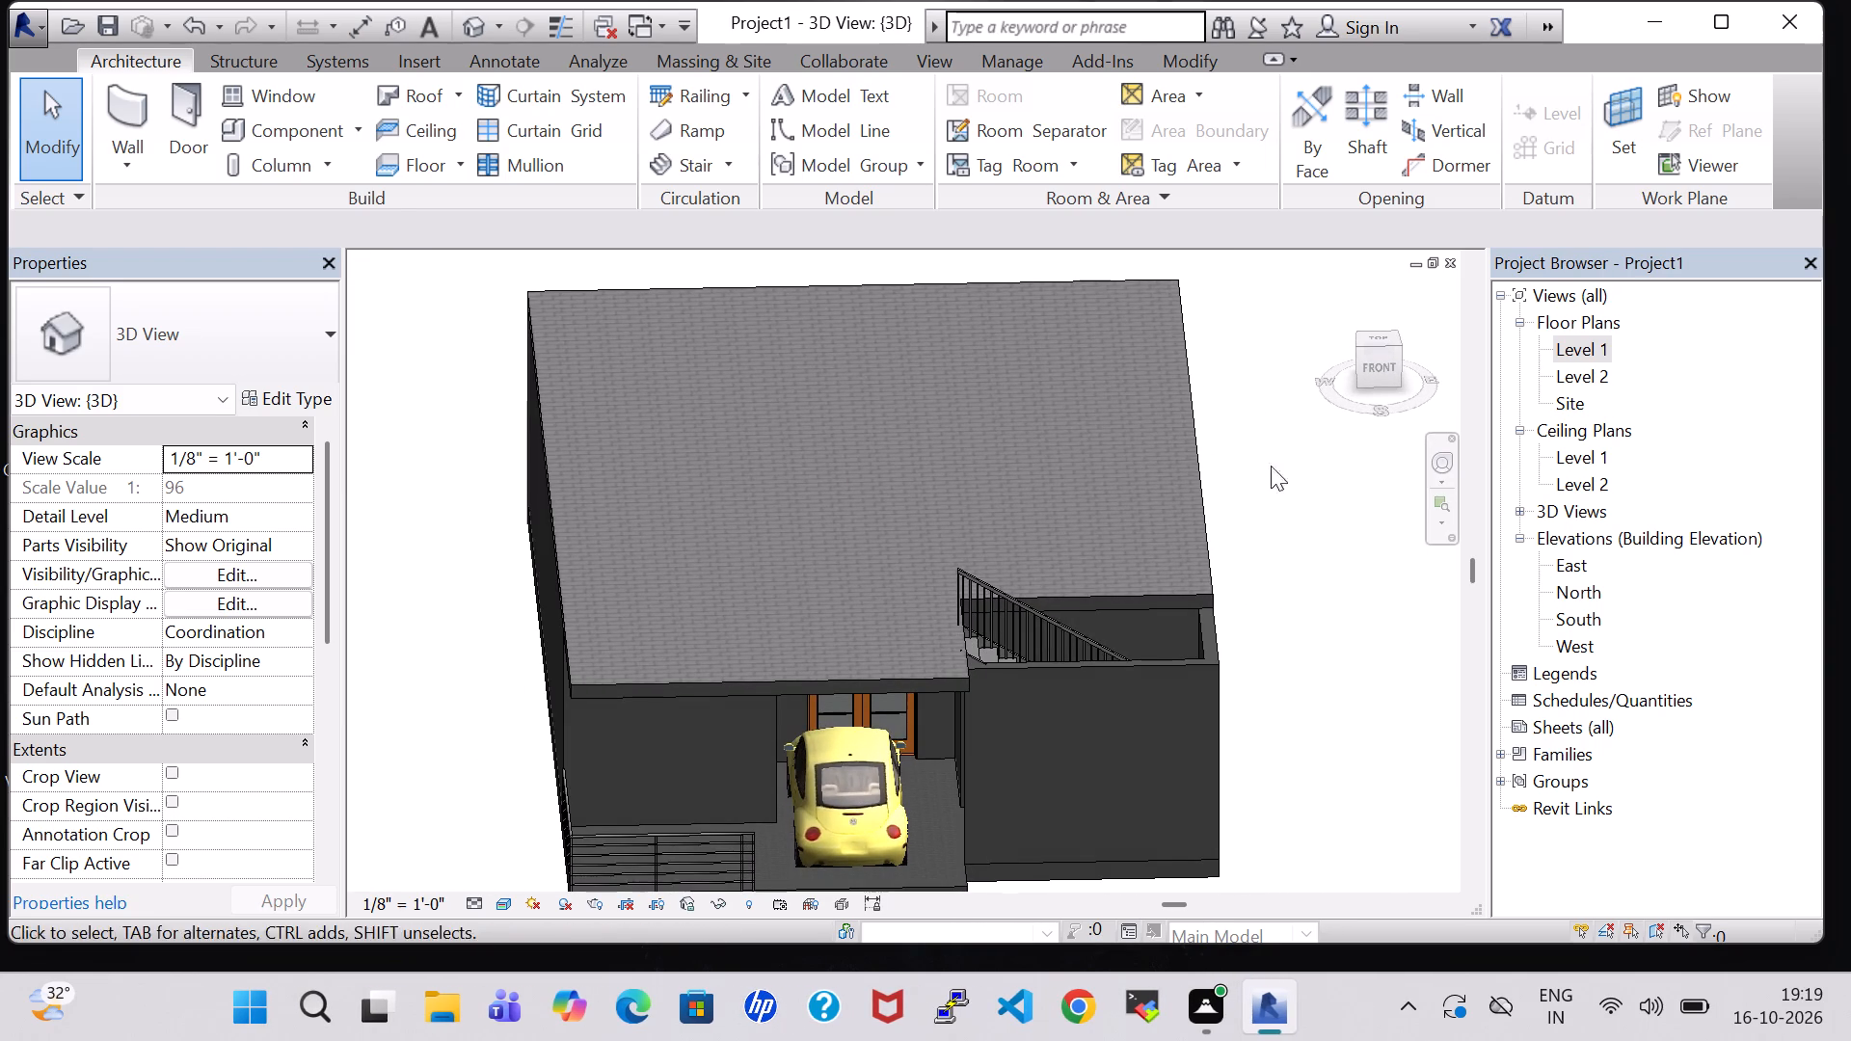
middle_drag(1339, 598, 1318, 541)
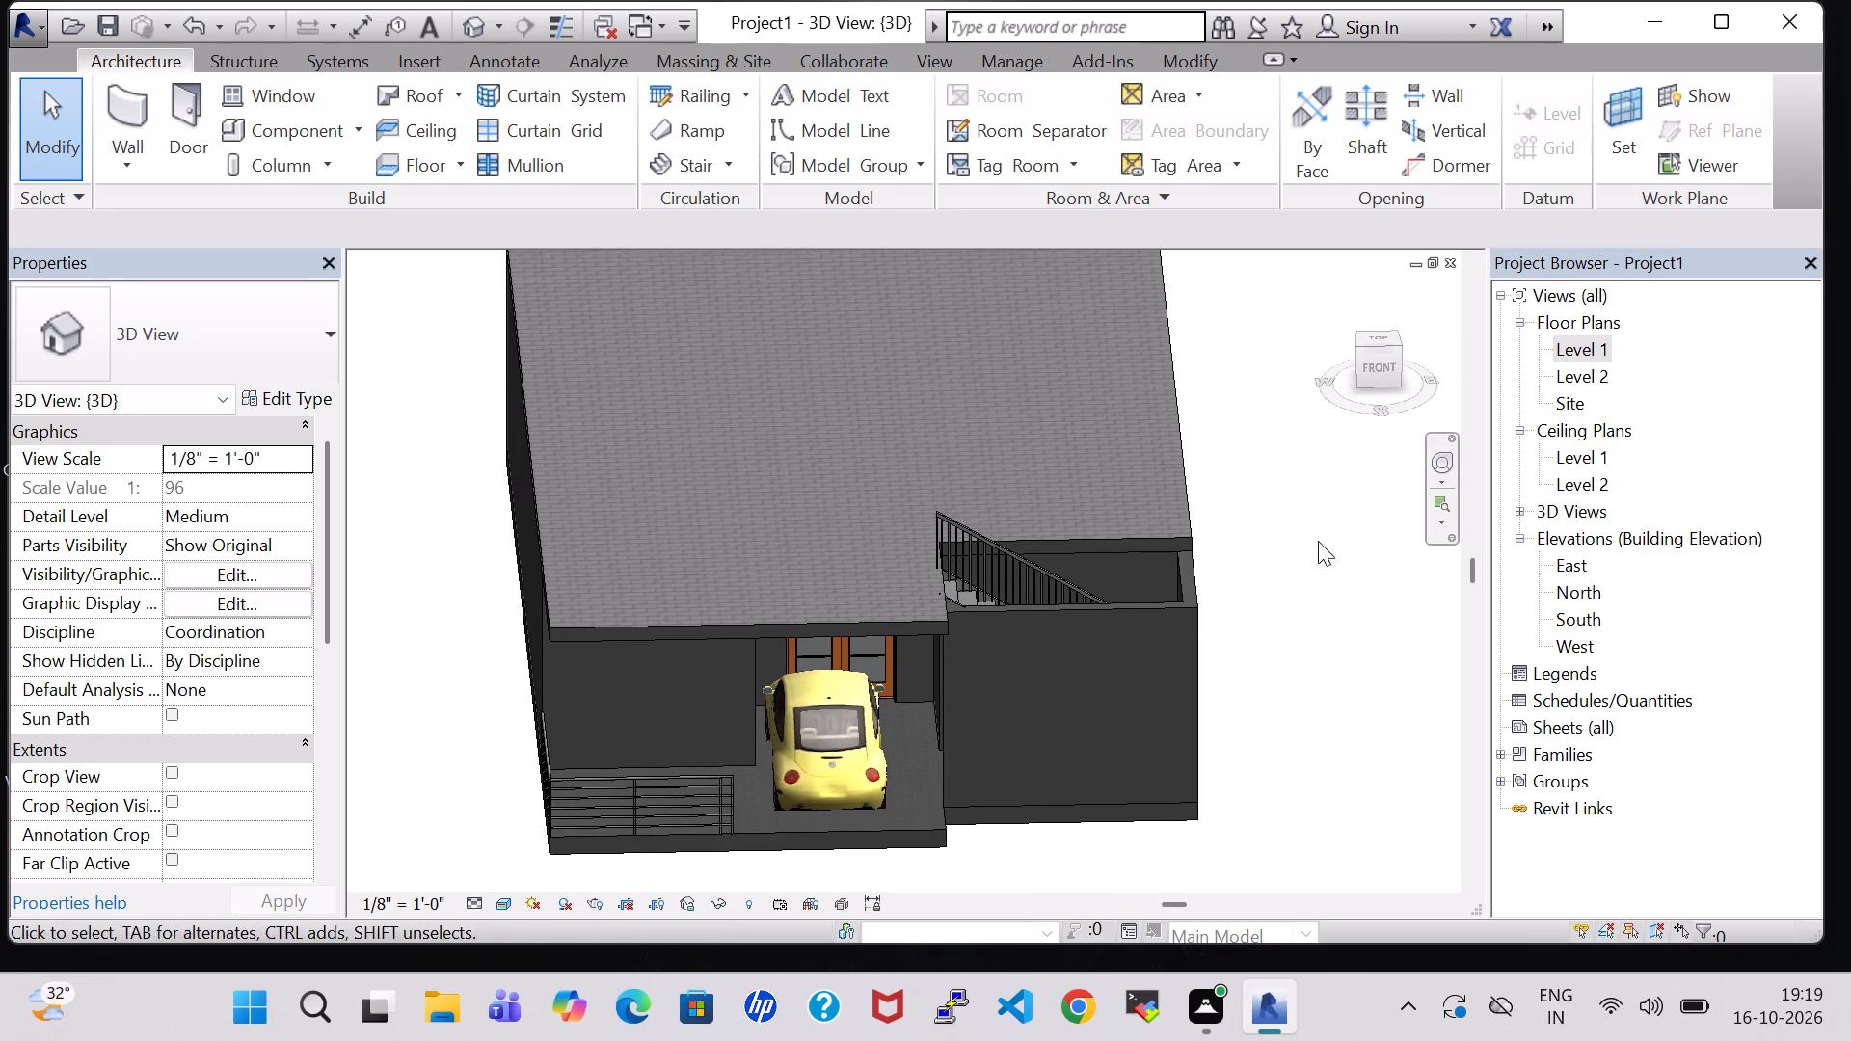
shift+middle_drag(1315, 555, 1279, 455)
Review the full room layout, stair and portico in the Level 1 floor plan.
double_click(1591, 345)
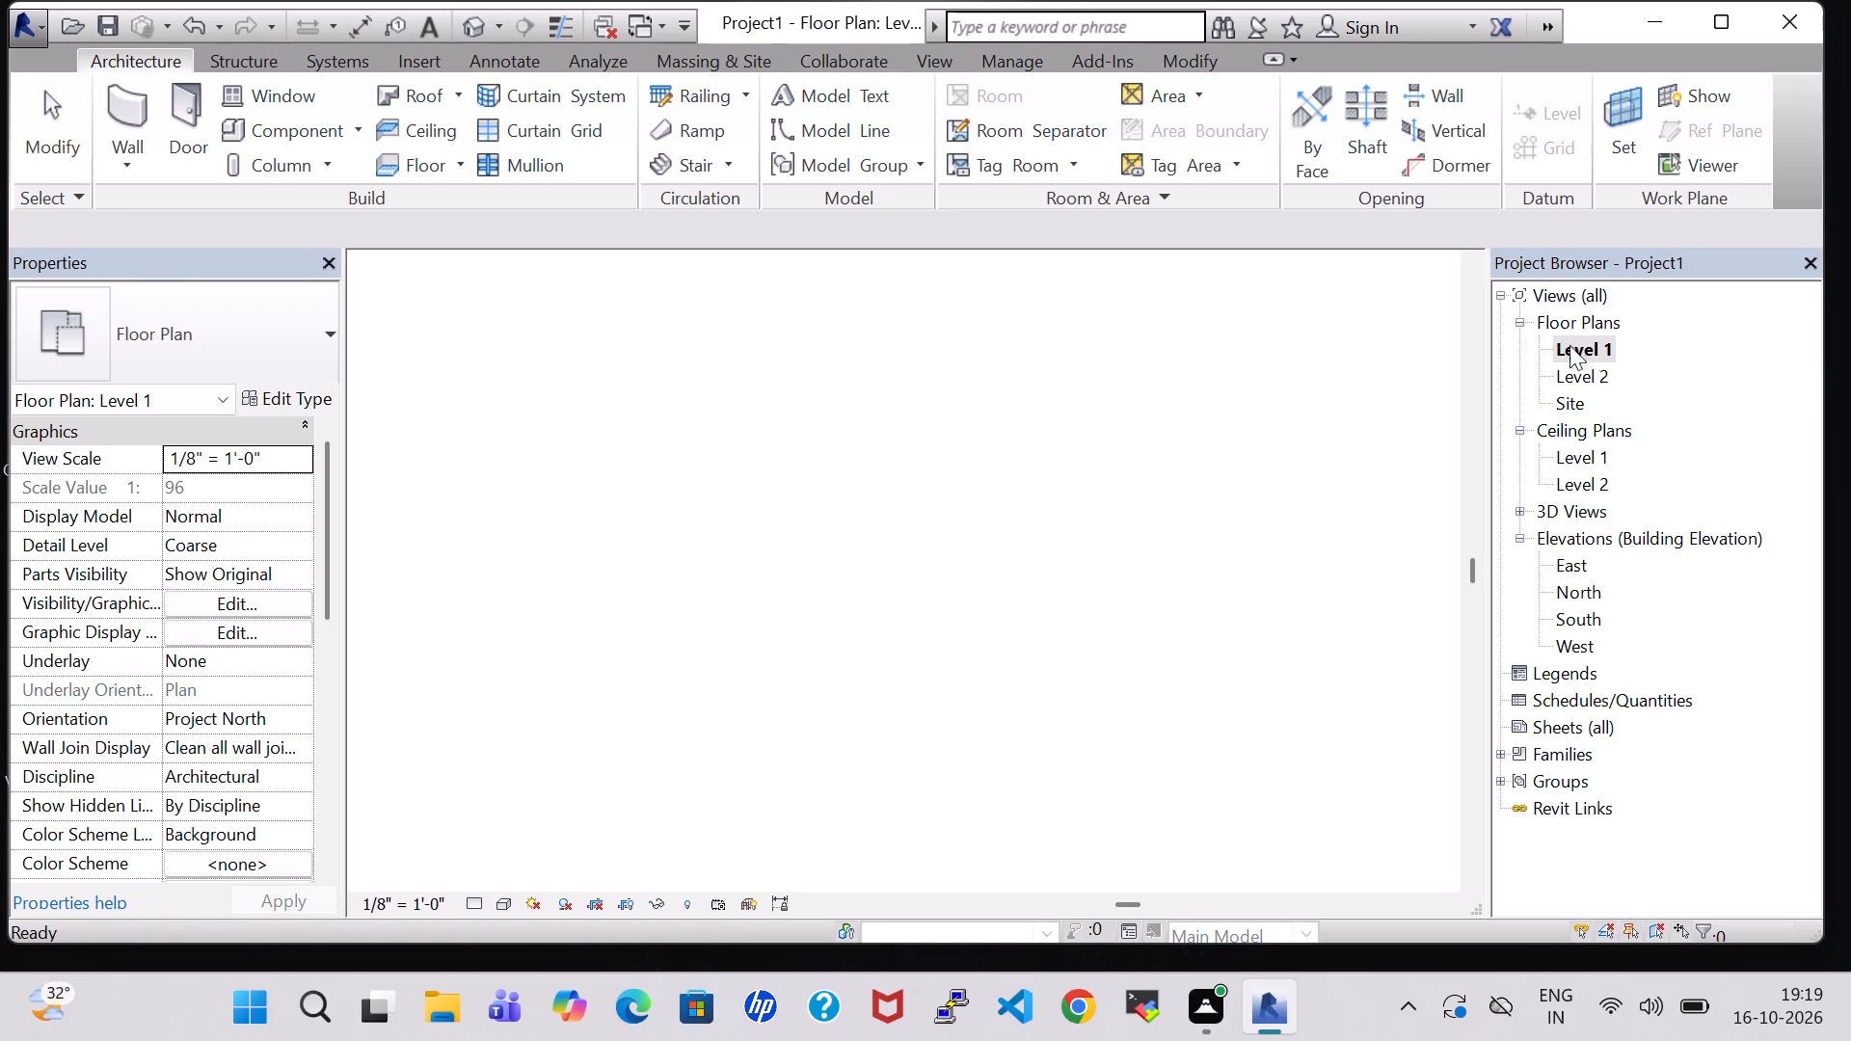
scroll(957, 503, down, 4)
middle_drag(957, 503, 847, 638)
scroll(847, 638, down, 6)
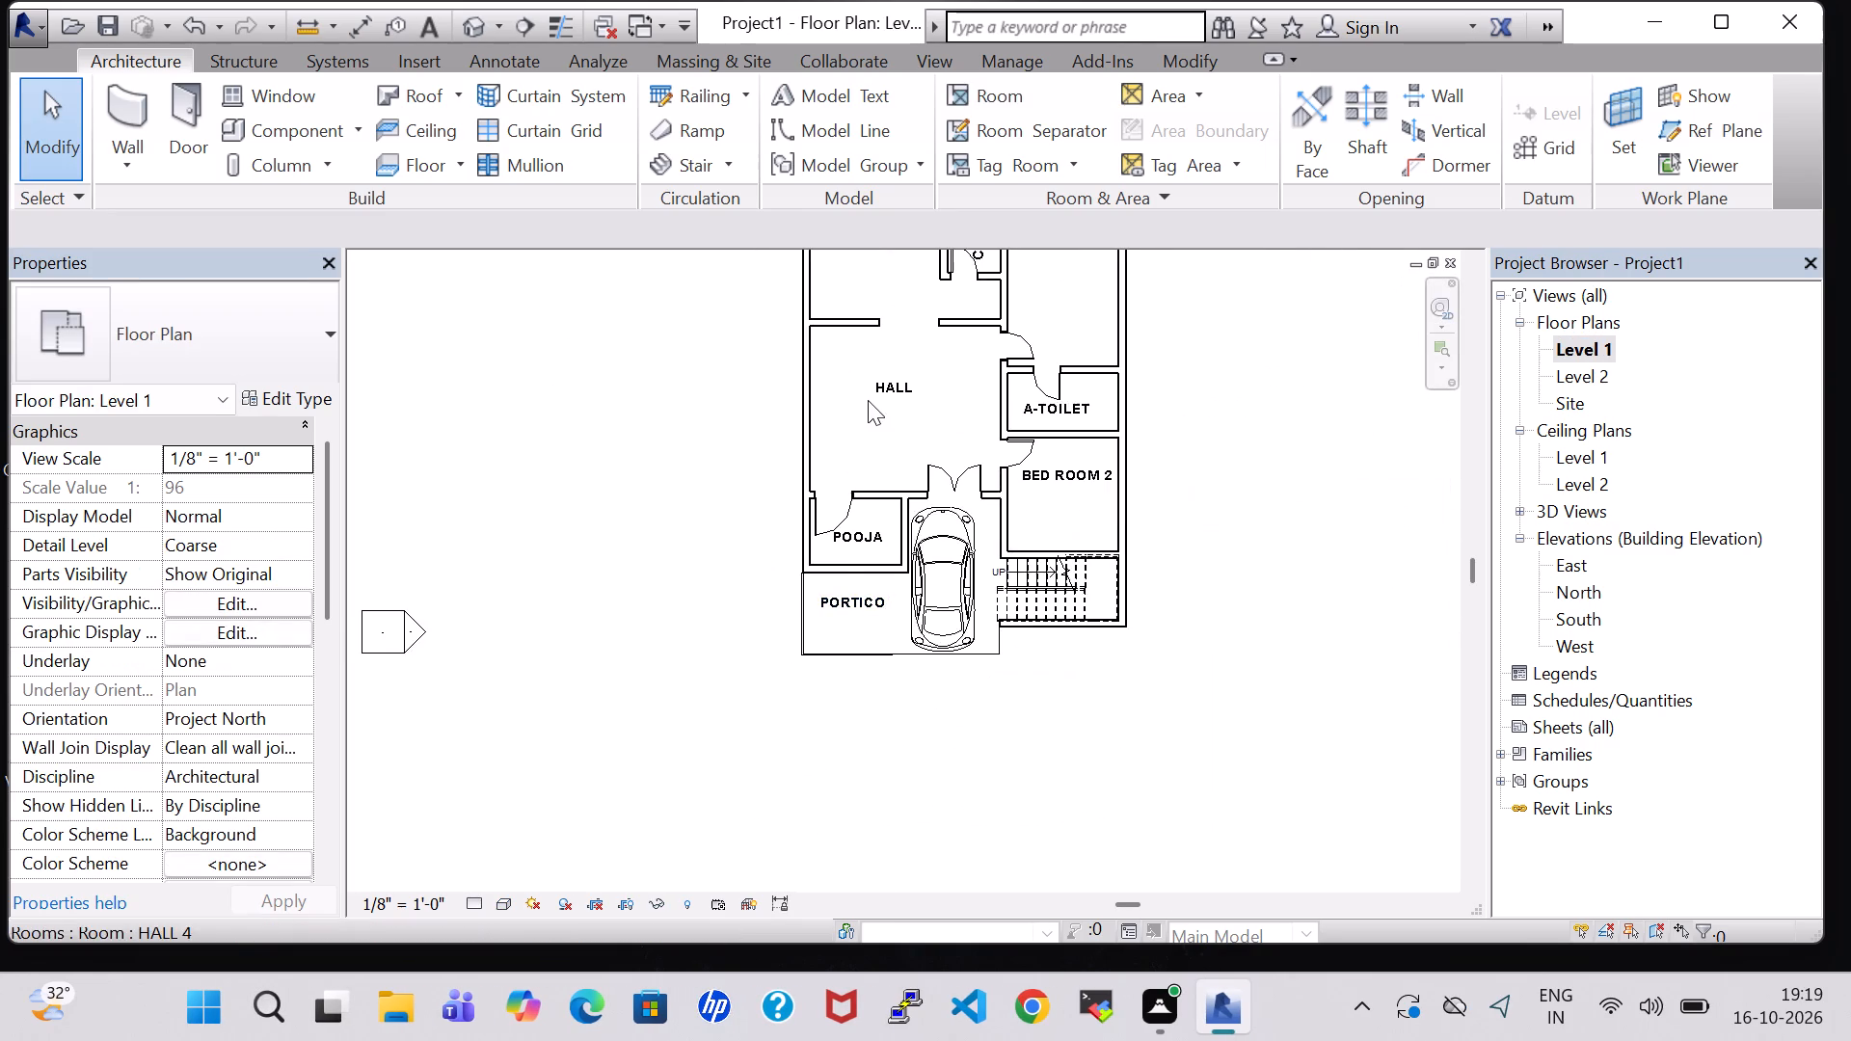
middle_drag(868, 400, 861, 534)
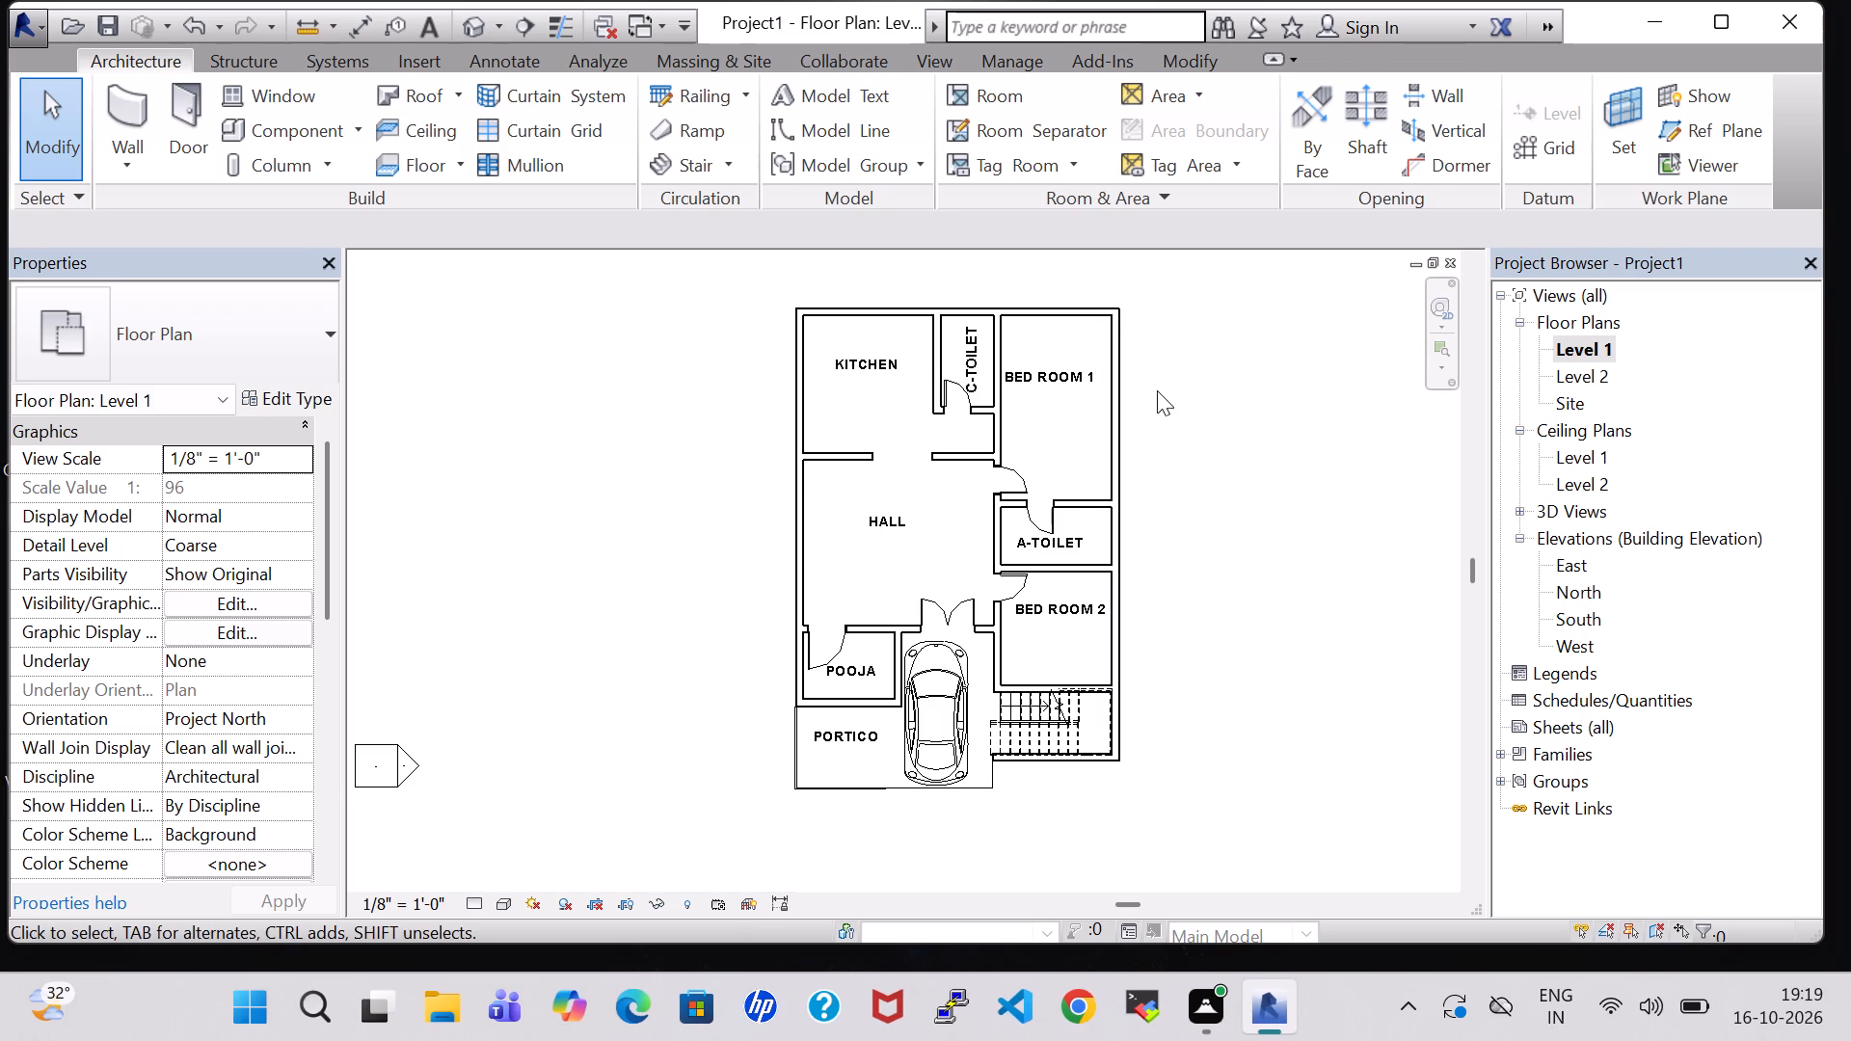
middle_drag(1157, 390, 1106, 400)
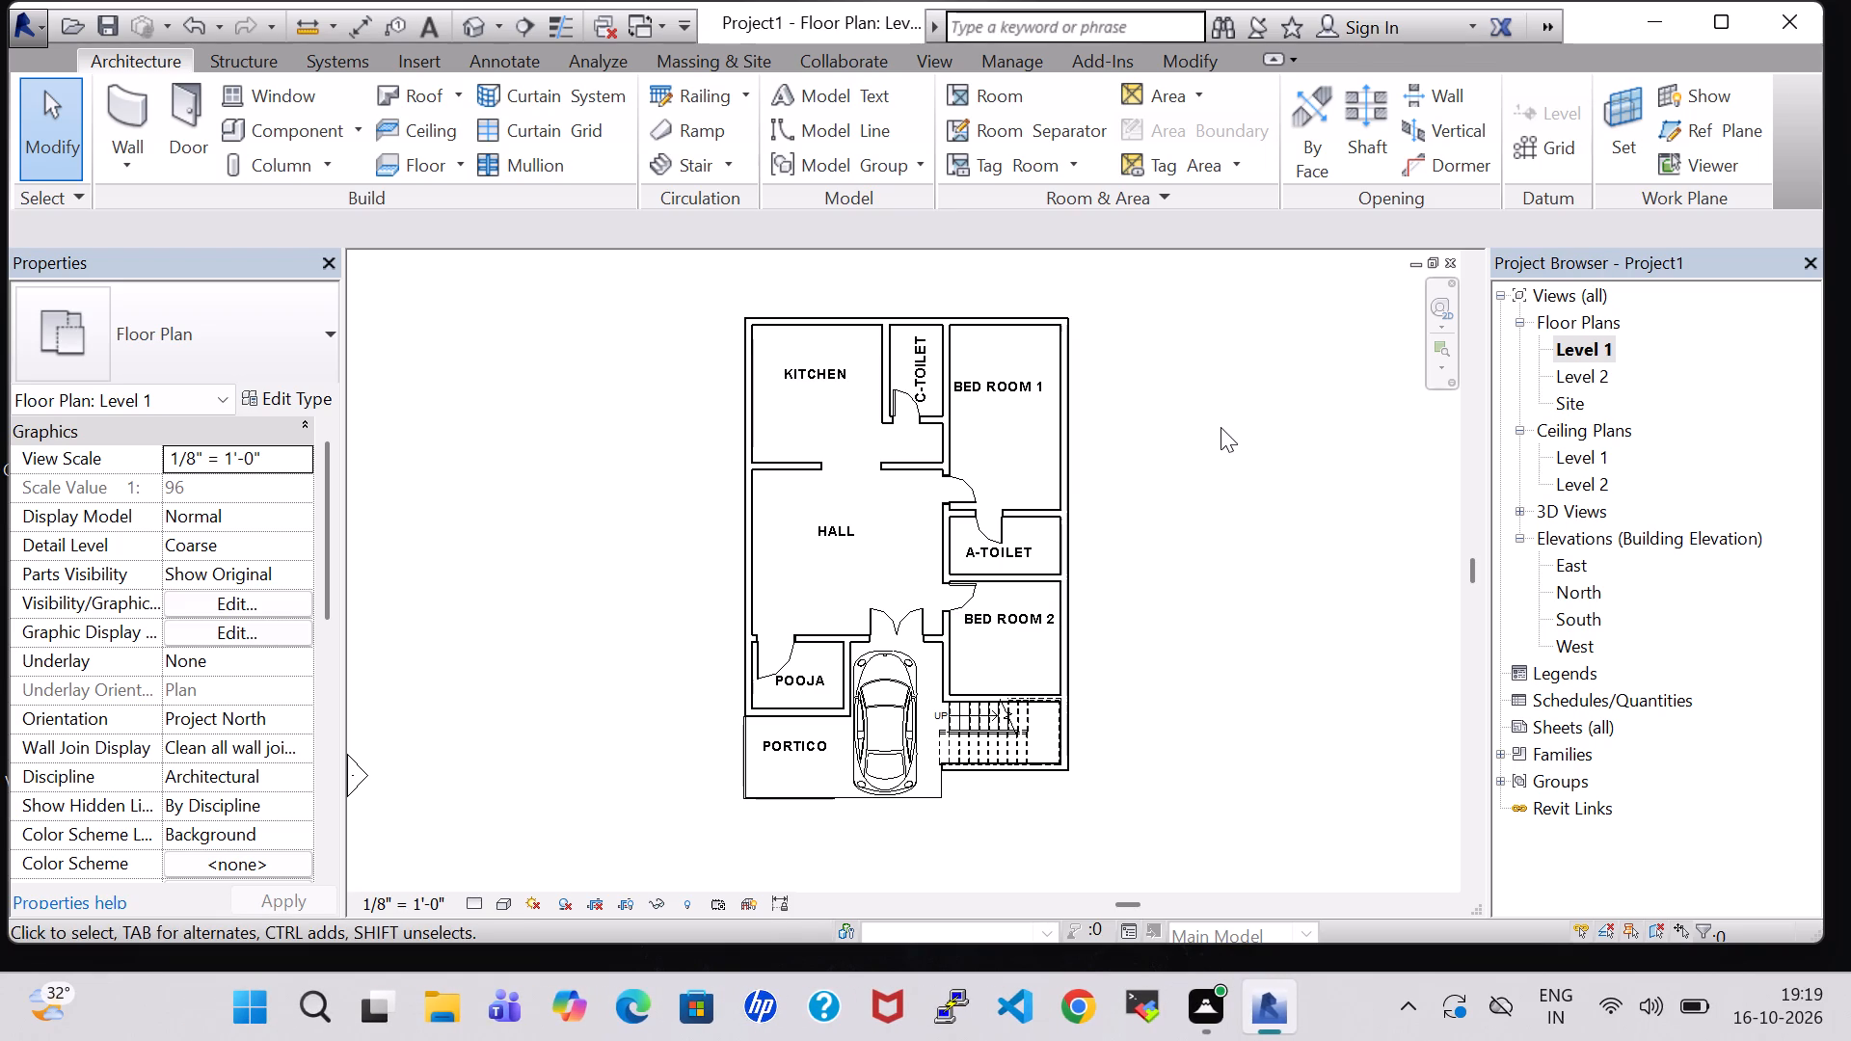
double_click(1591, 351)
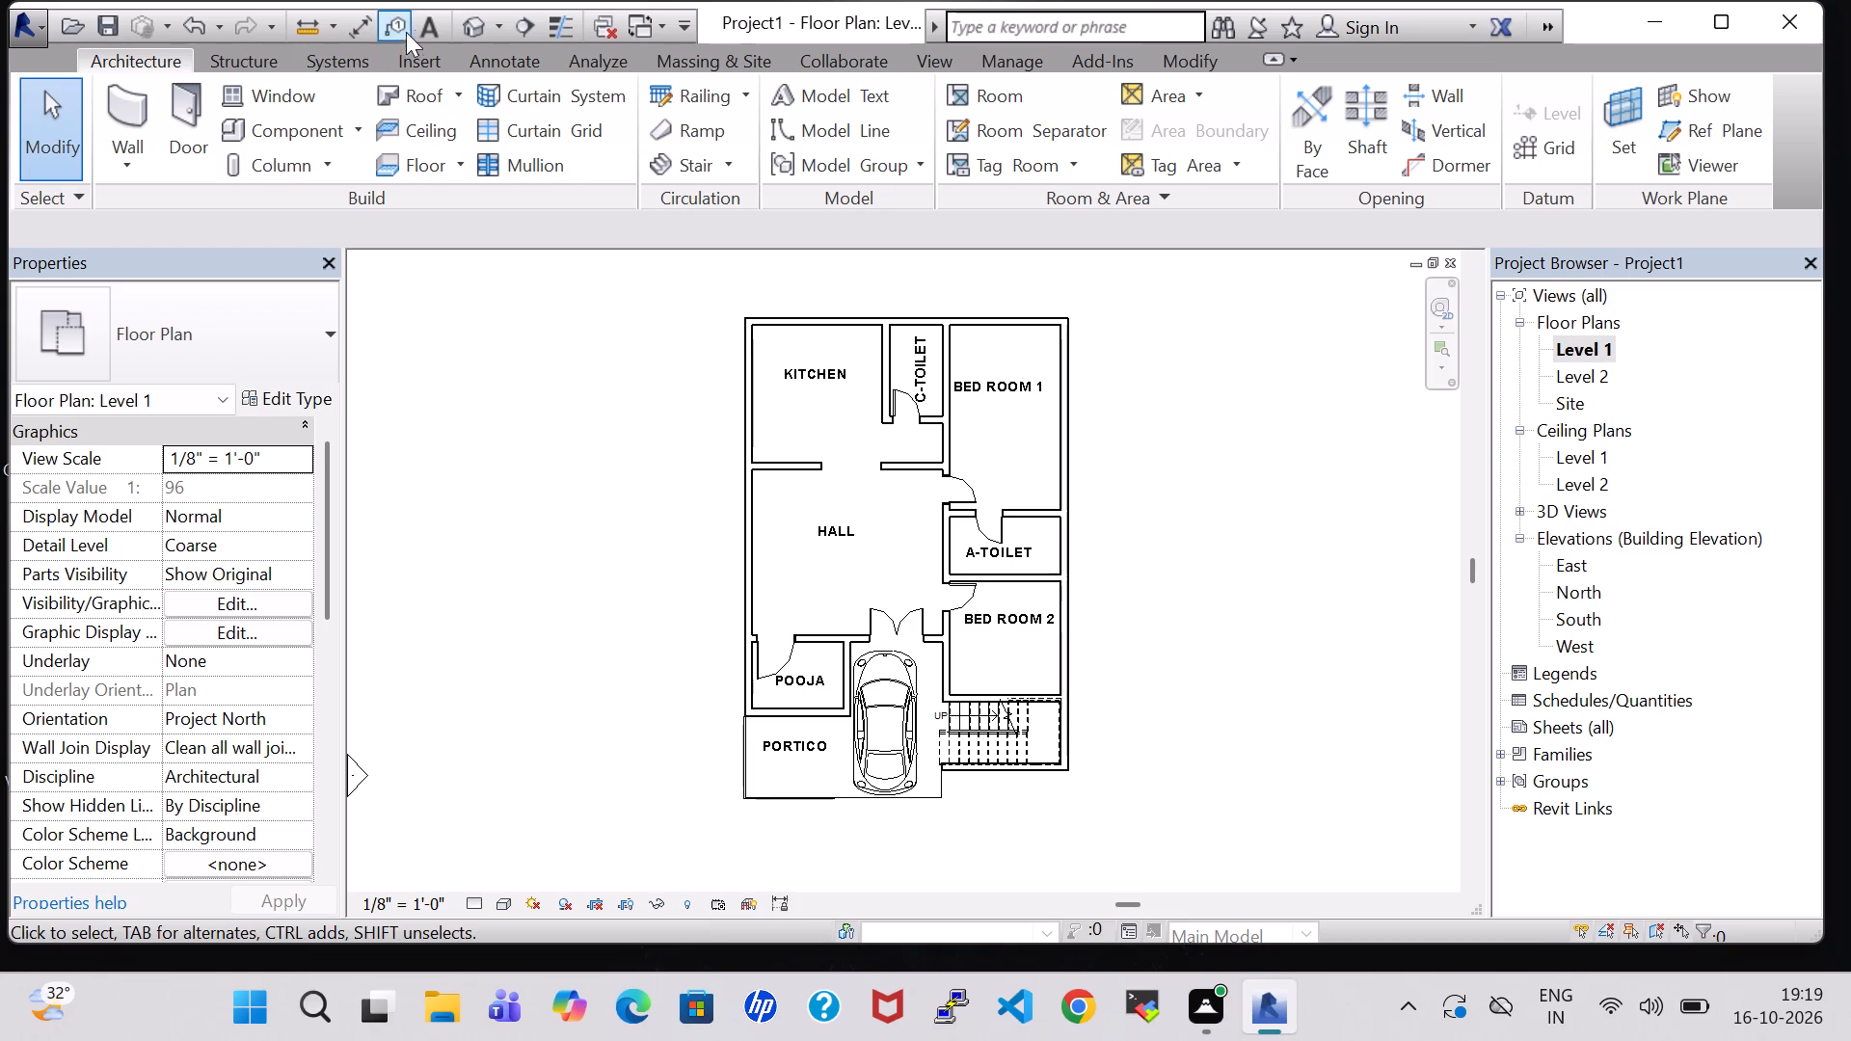
Examine the house's front, side walls and roof edges from both sides in the 3D view.
click(472, 27)
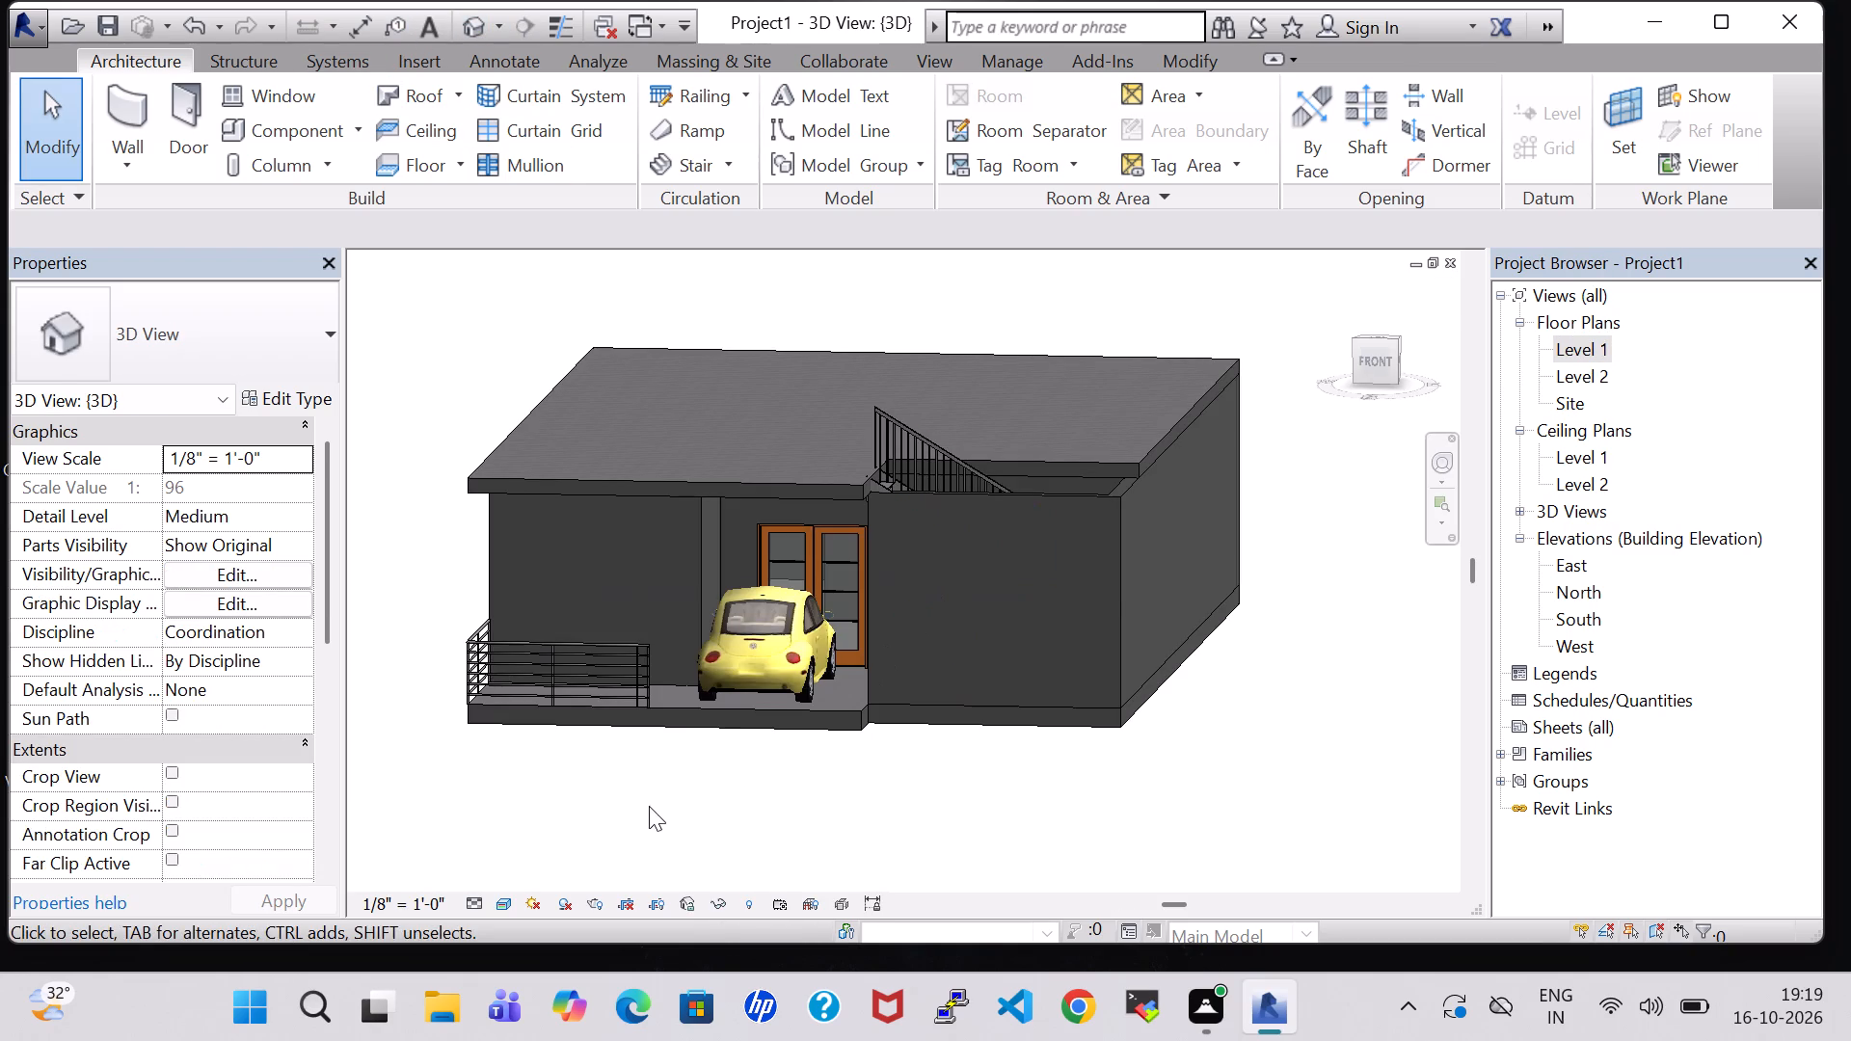
shift+middle_drag(649, 806, 862, 817)
shift+middle_drag(862, 814, 860, 814)
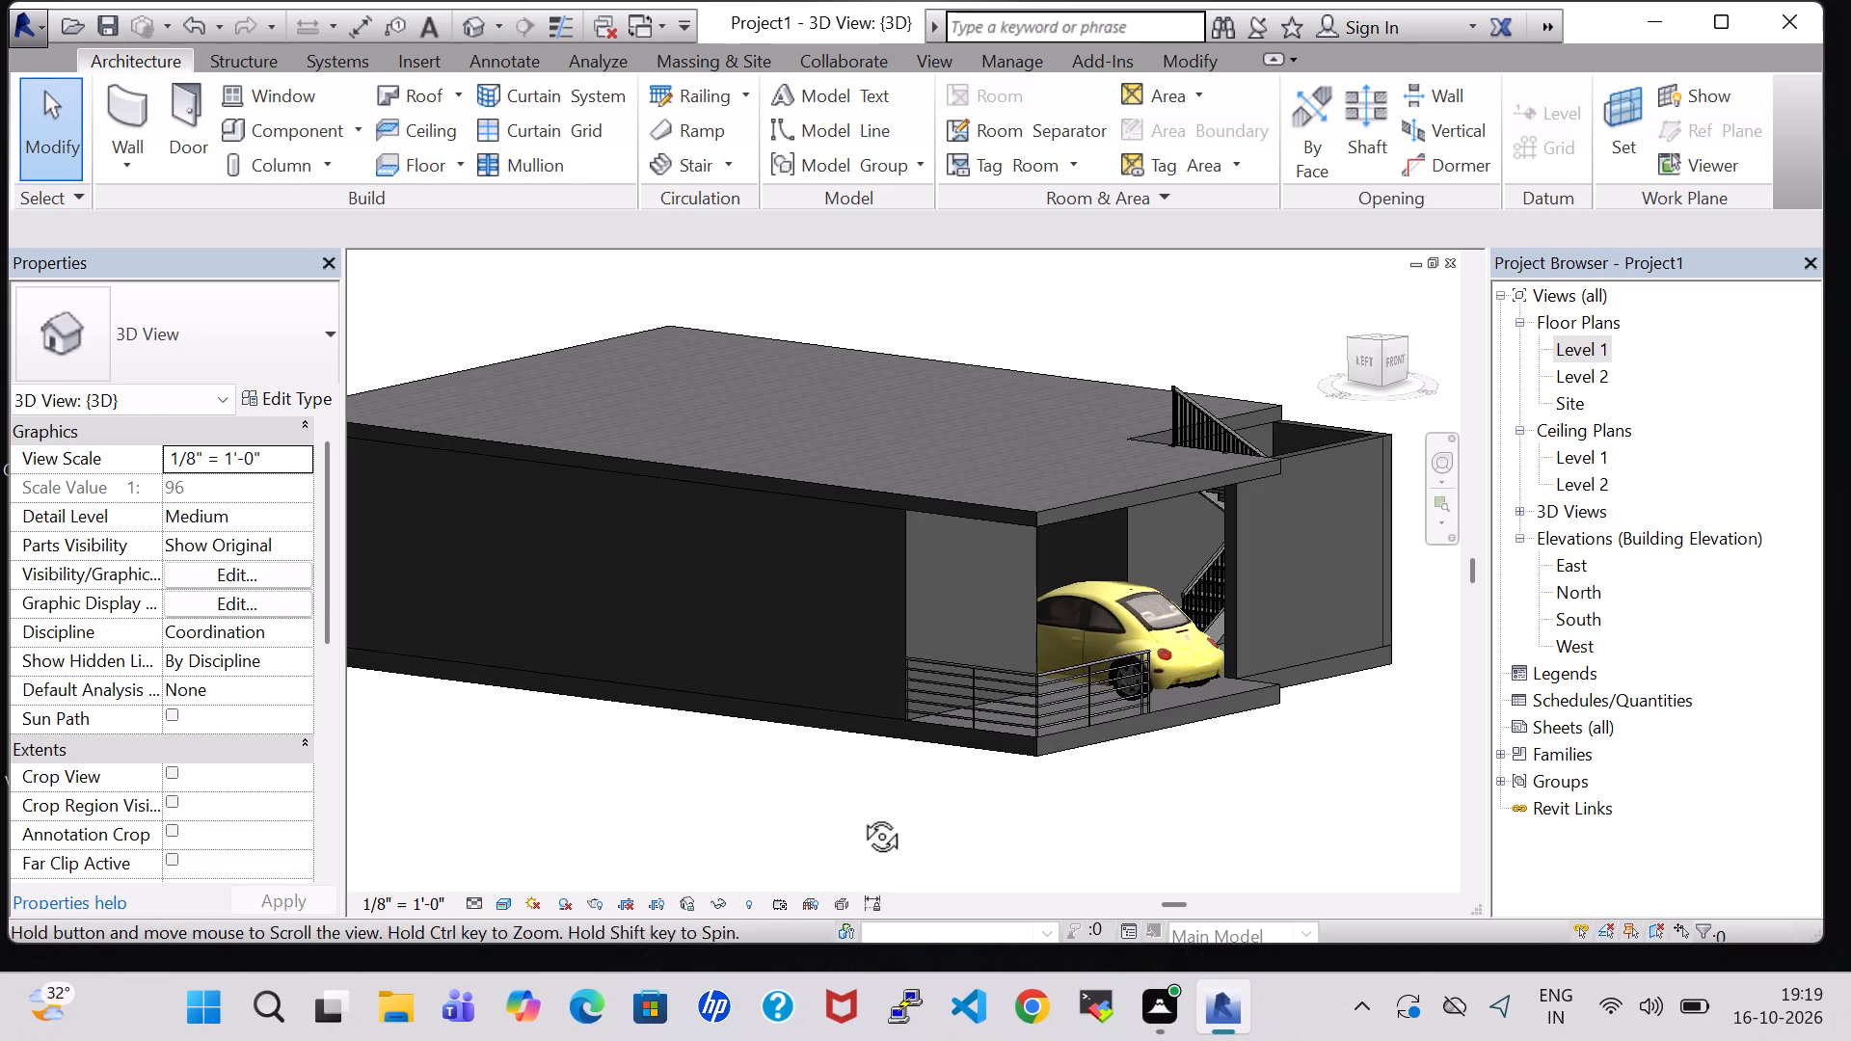
shift+middle_drag(860, 814, 543, 819)
shift+middle_drag(1185, 795, 1025, 838)
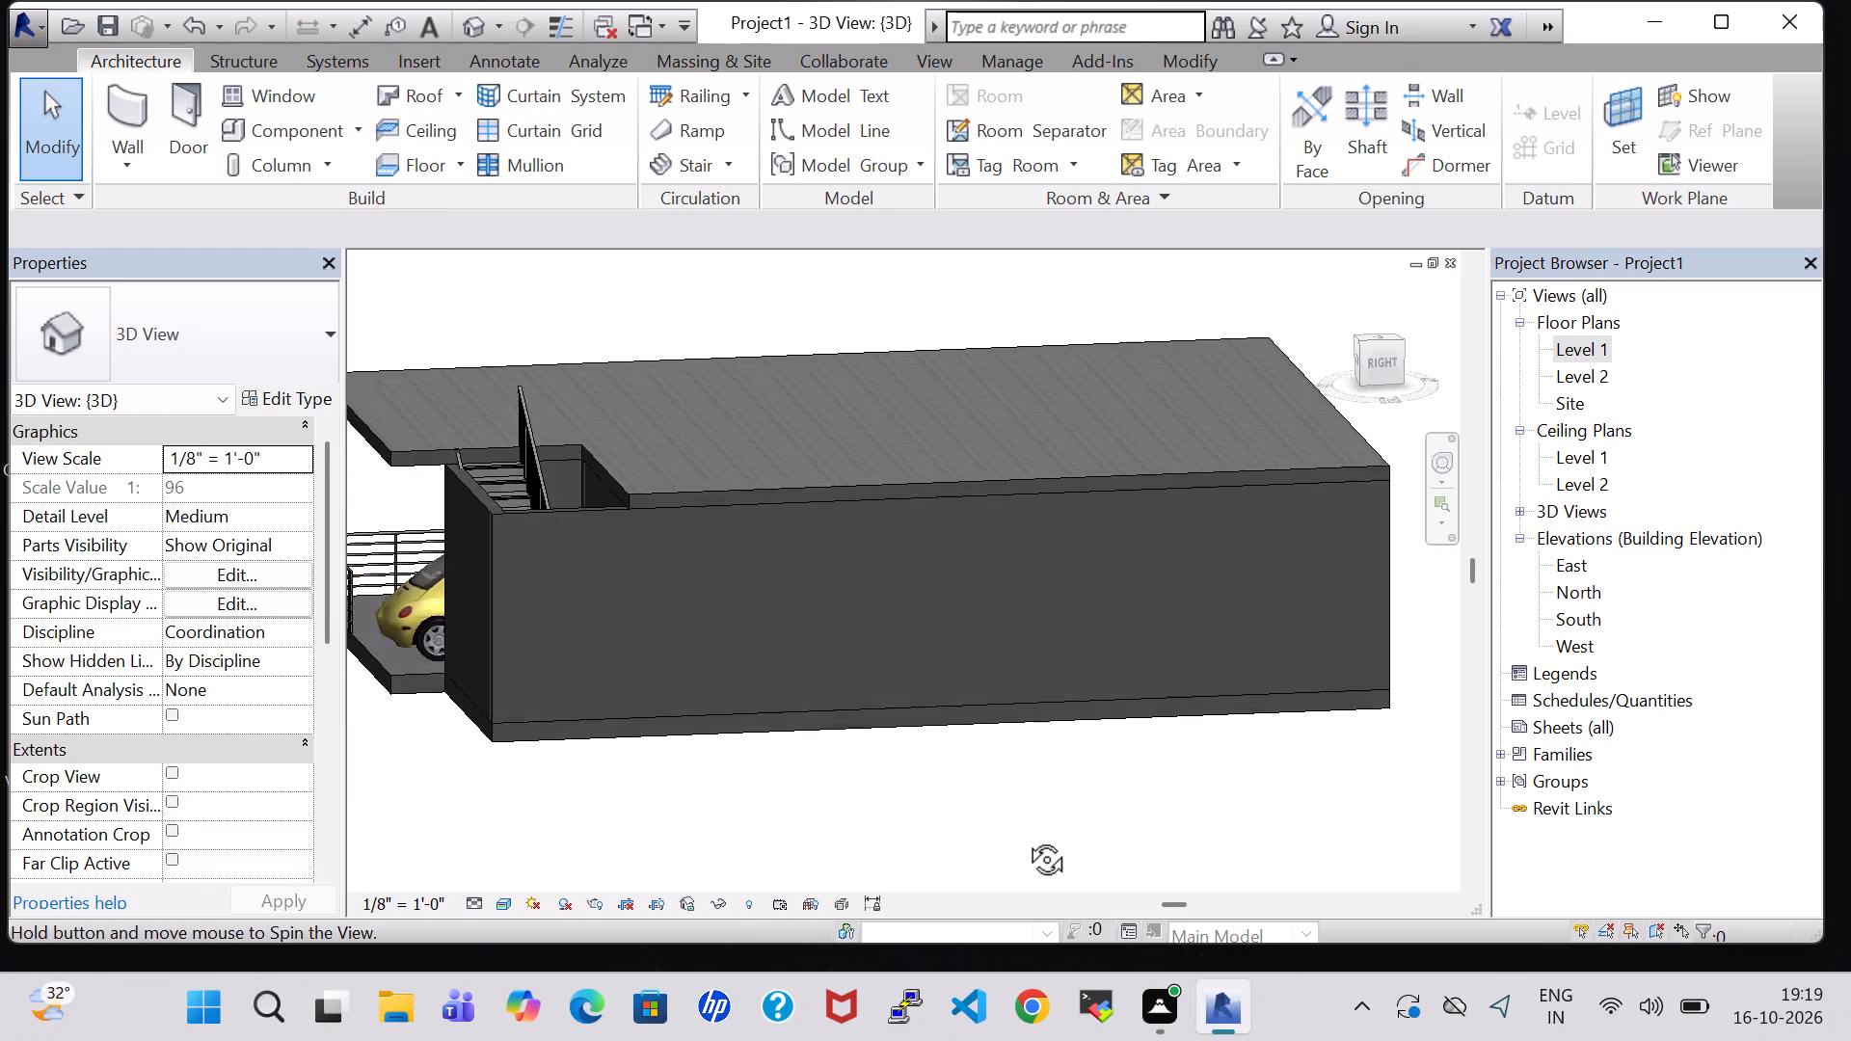
shift+middle_drag(1025, 838, 1015, 879)
middle_click(983, 822)
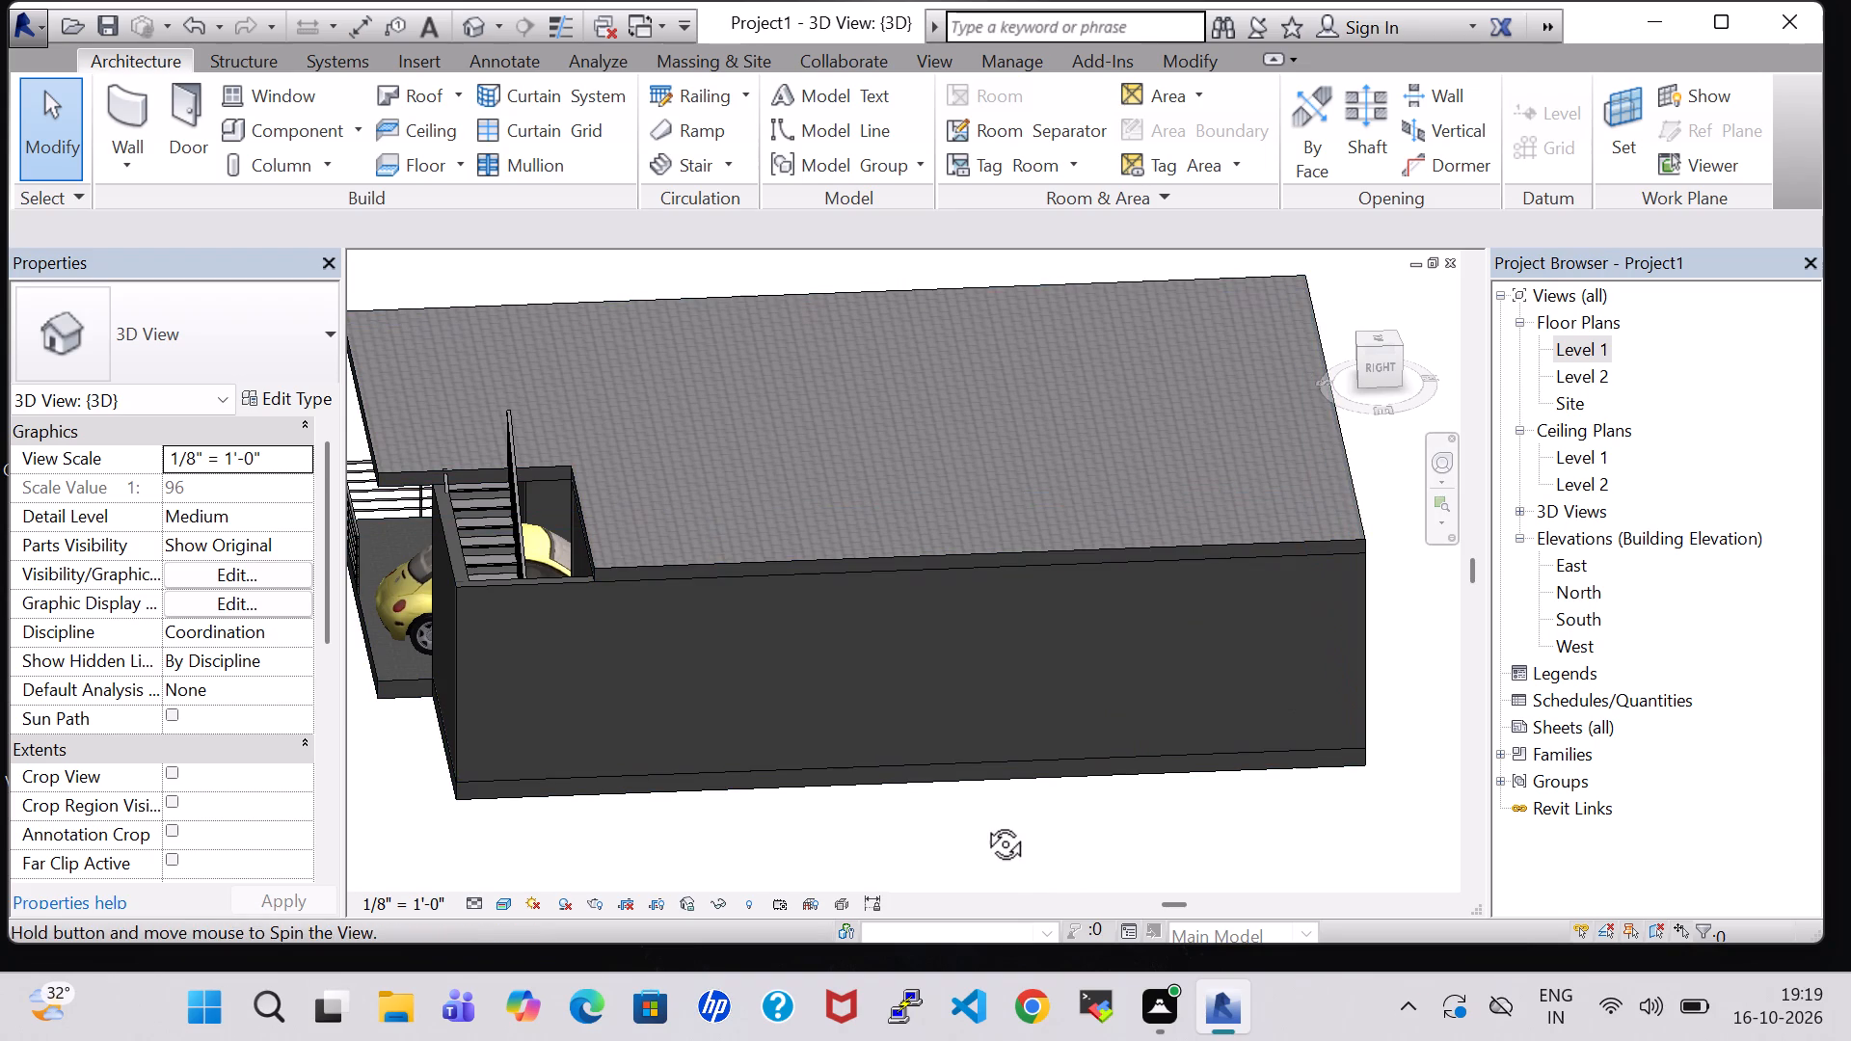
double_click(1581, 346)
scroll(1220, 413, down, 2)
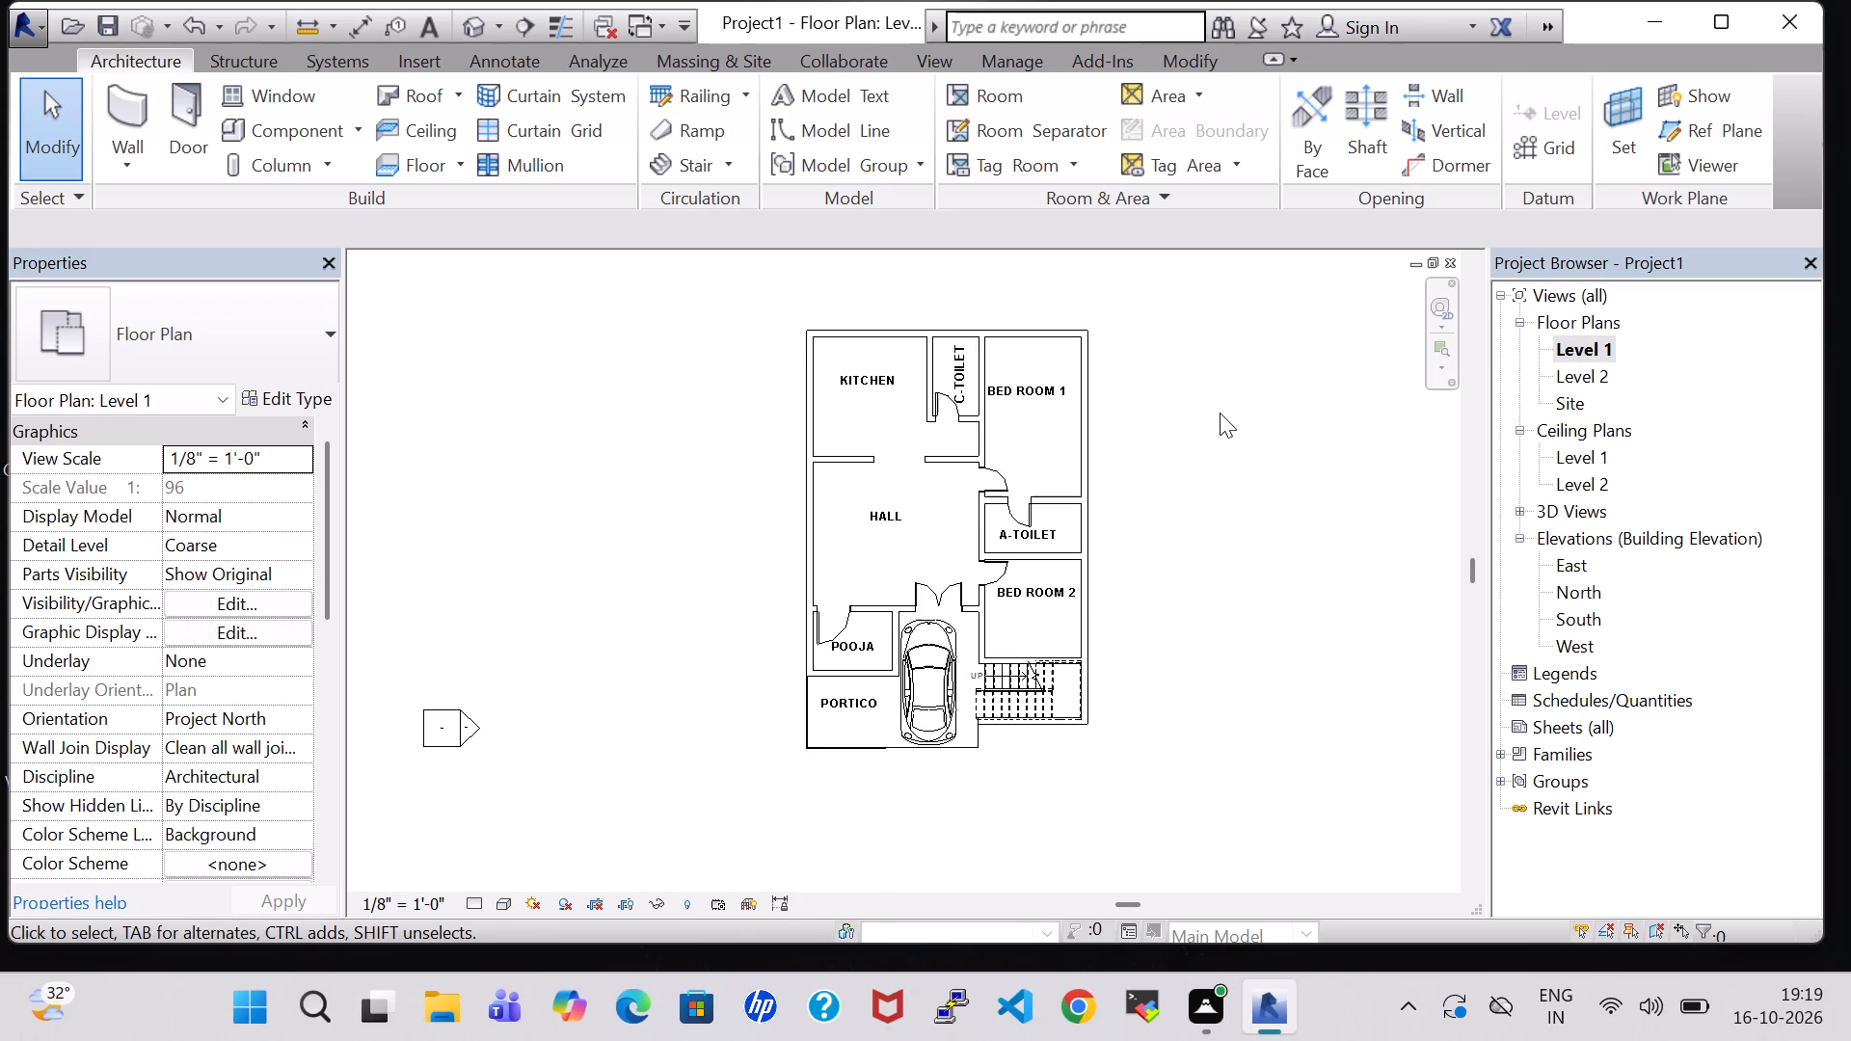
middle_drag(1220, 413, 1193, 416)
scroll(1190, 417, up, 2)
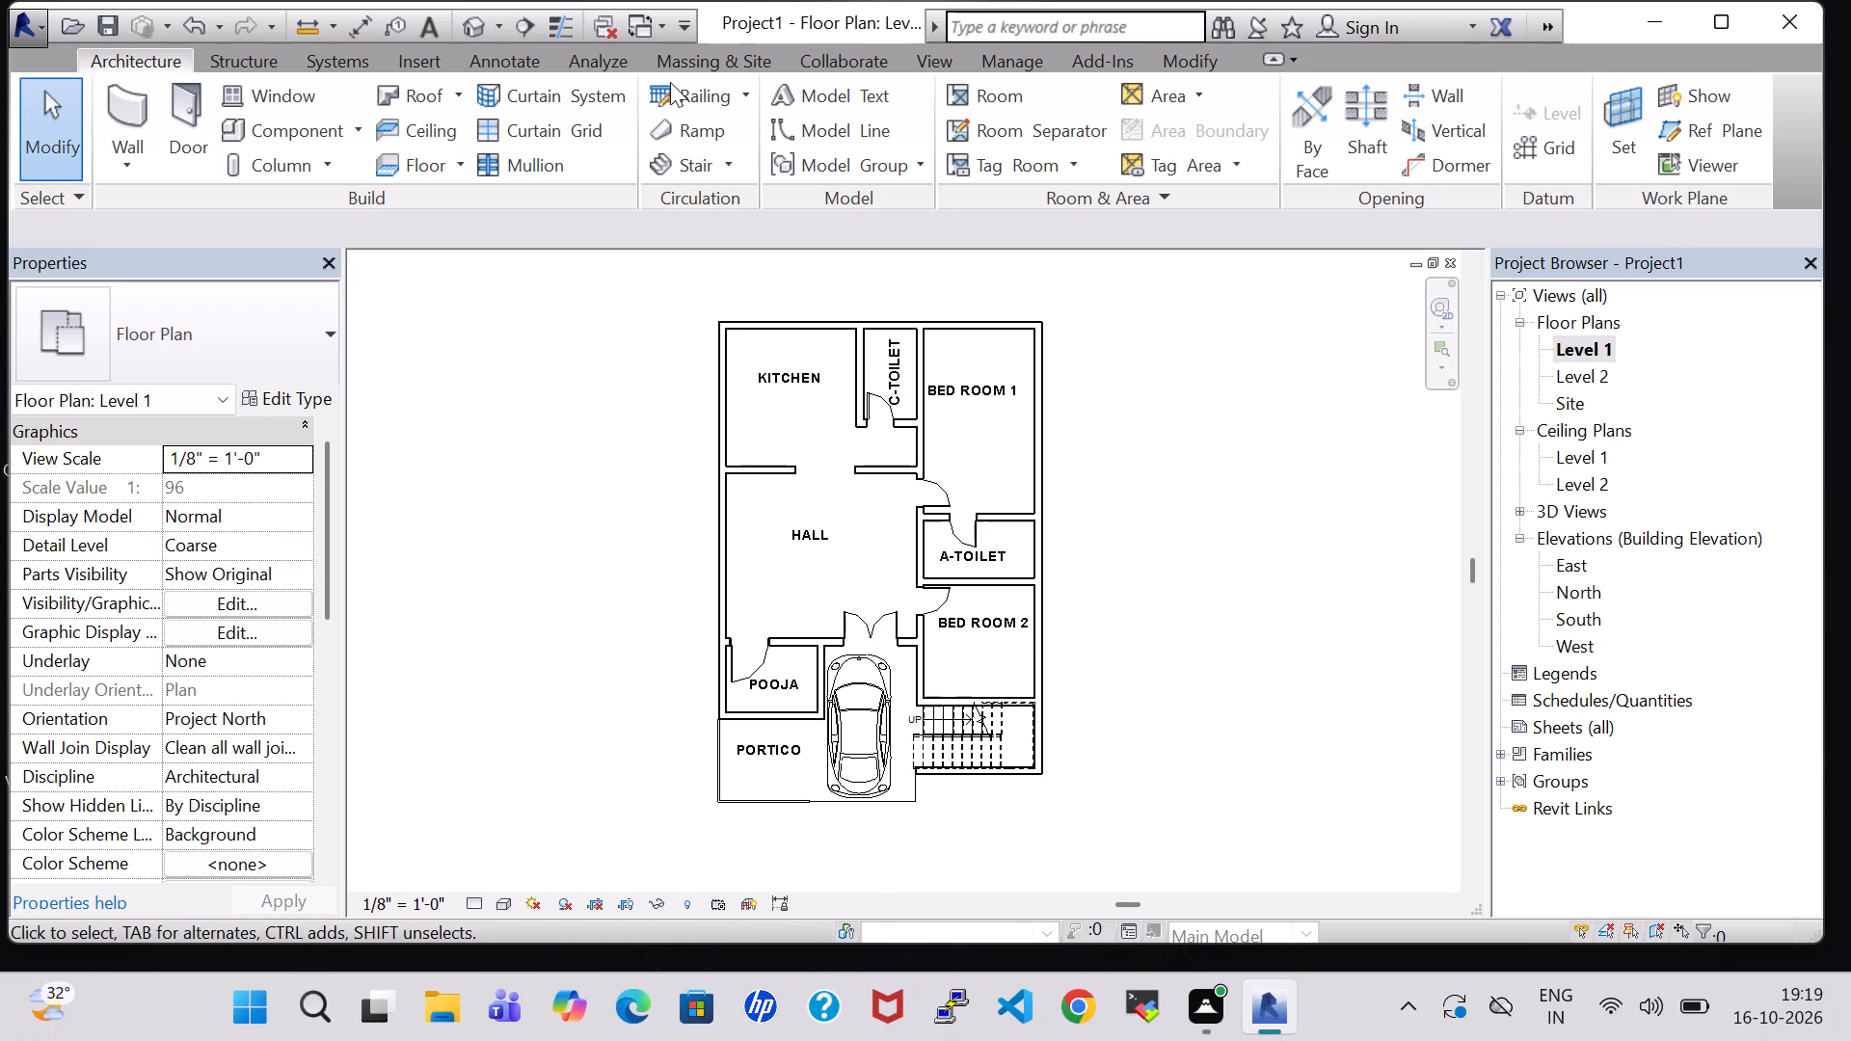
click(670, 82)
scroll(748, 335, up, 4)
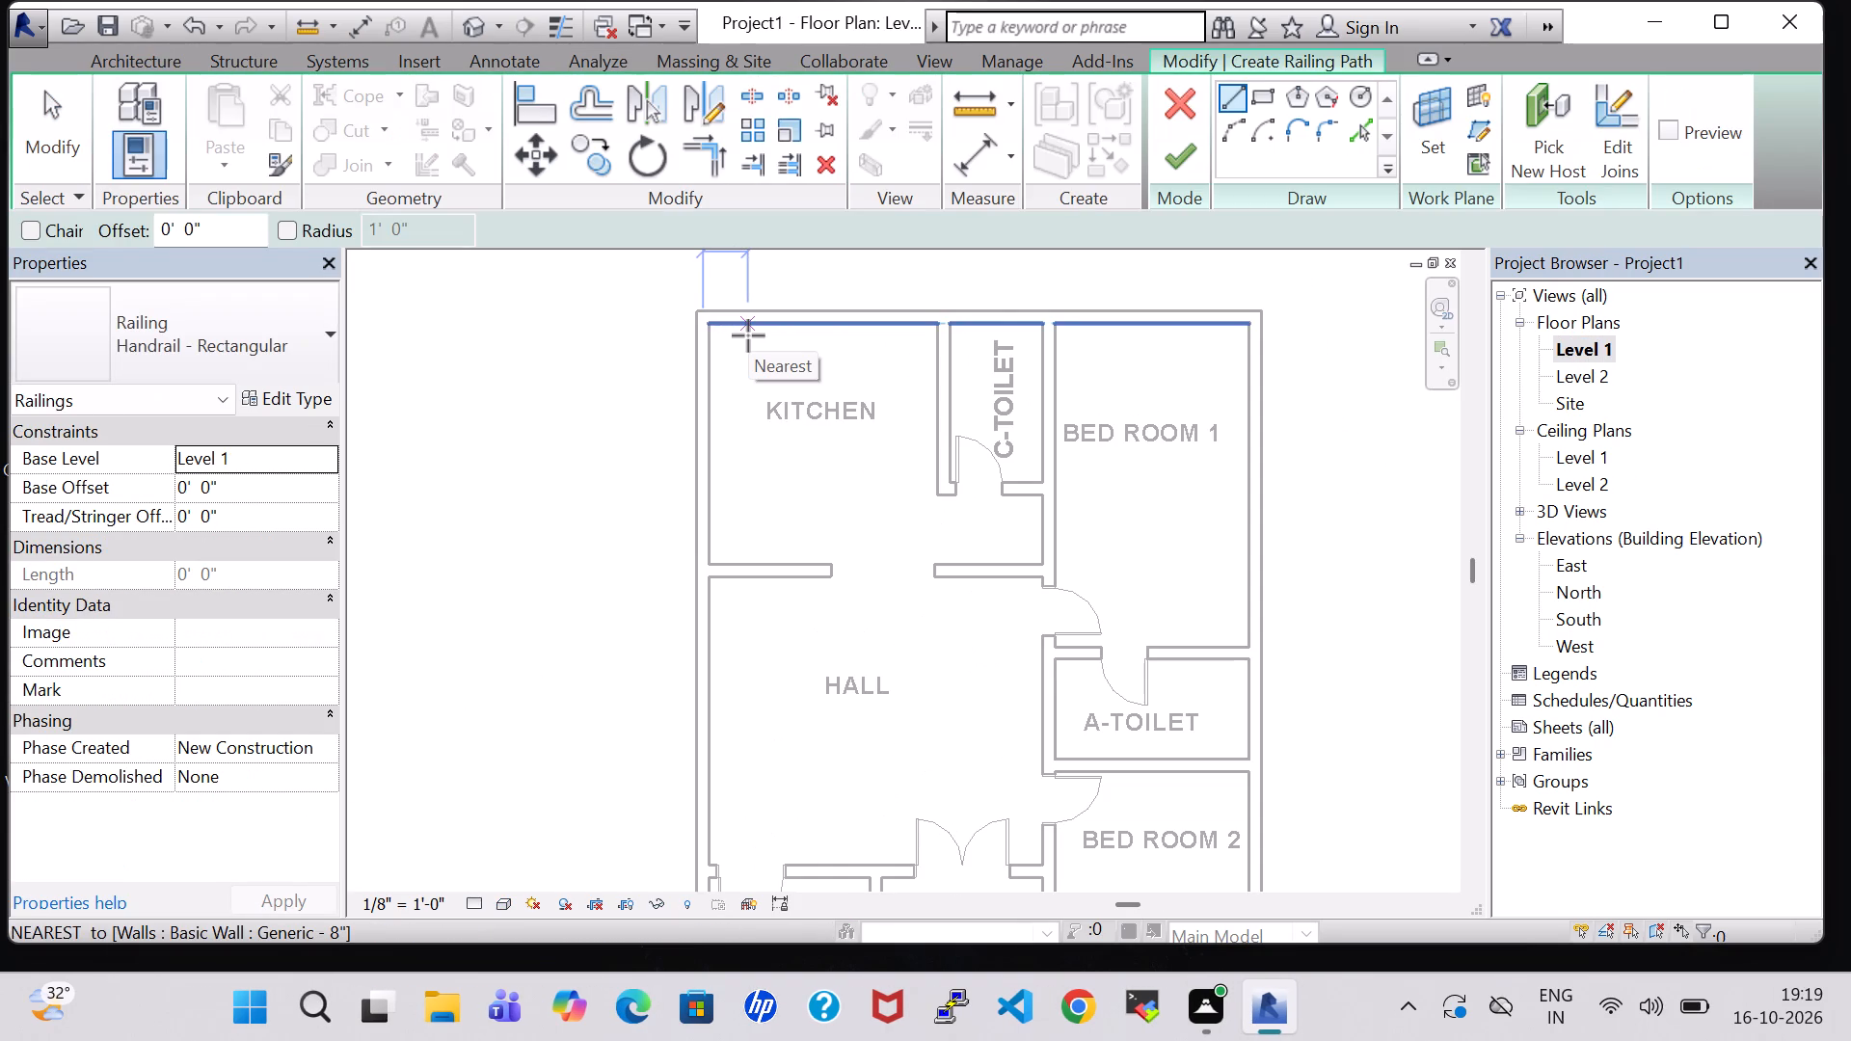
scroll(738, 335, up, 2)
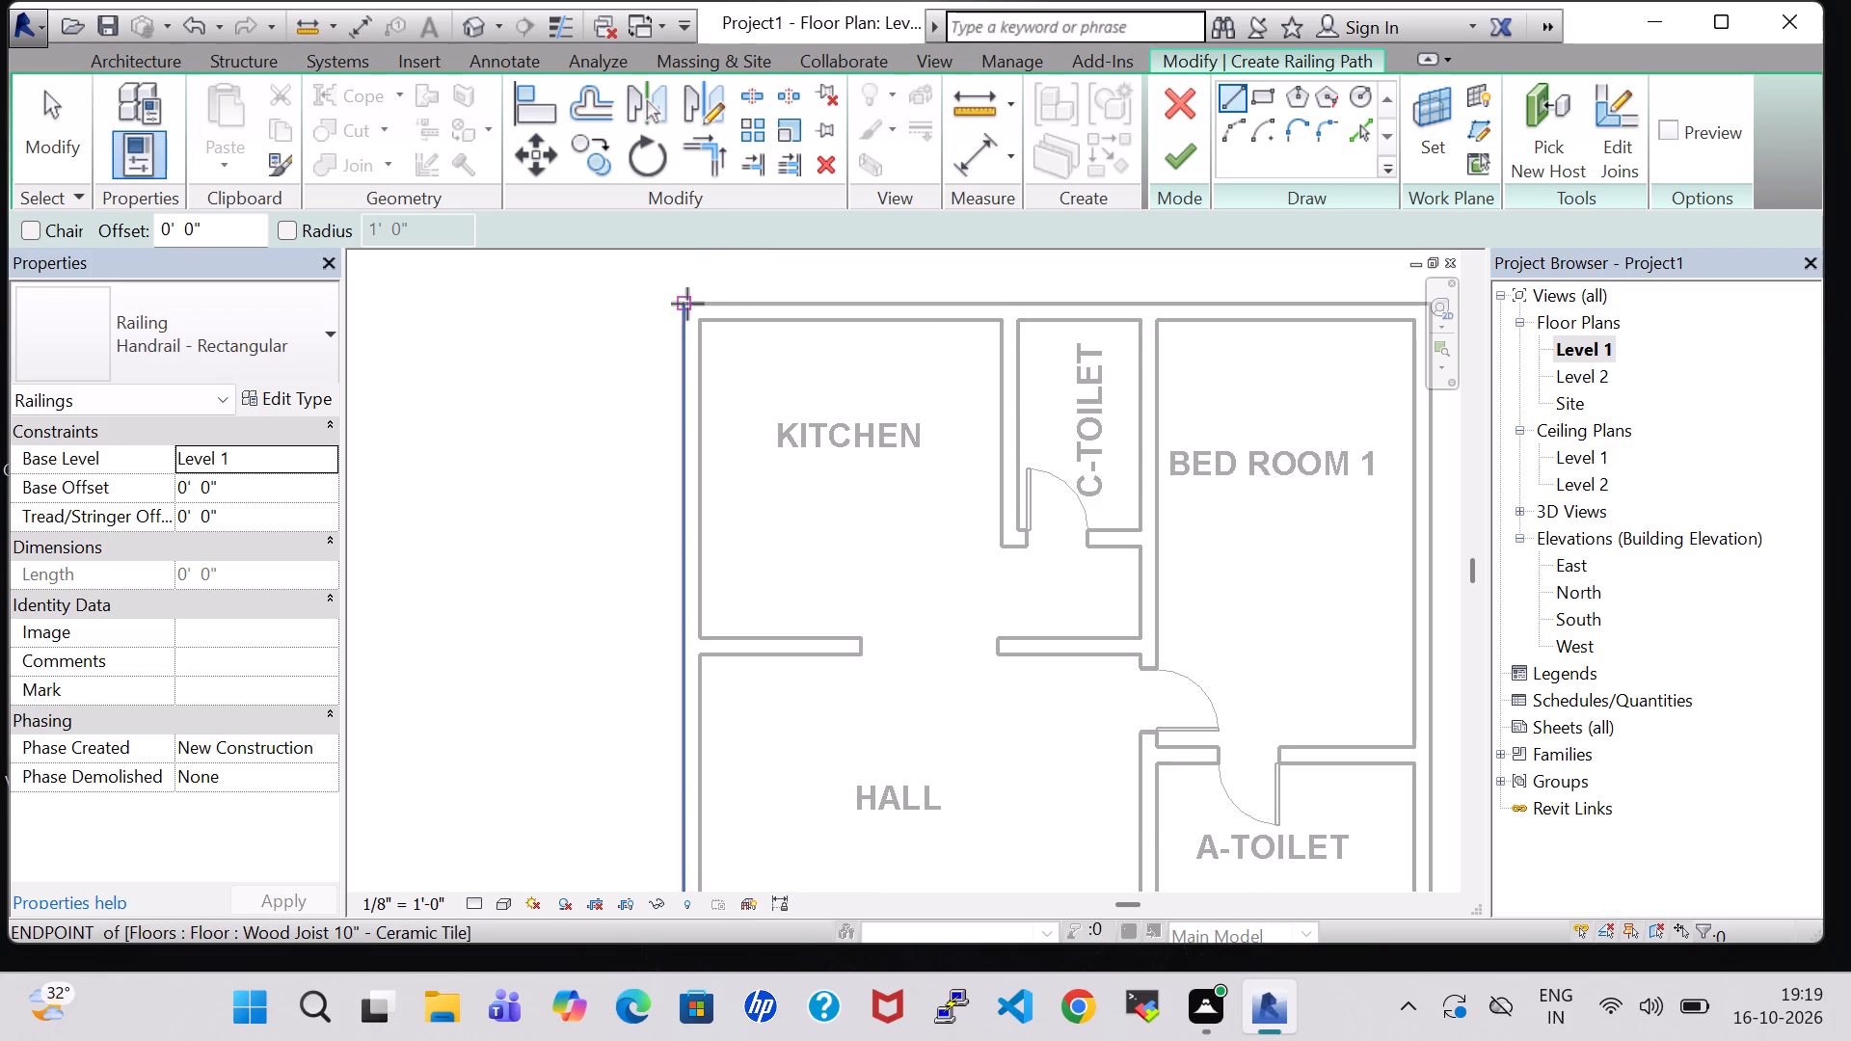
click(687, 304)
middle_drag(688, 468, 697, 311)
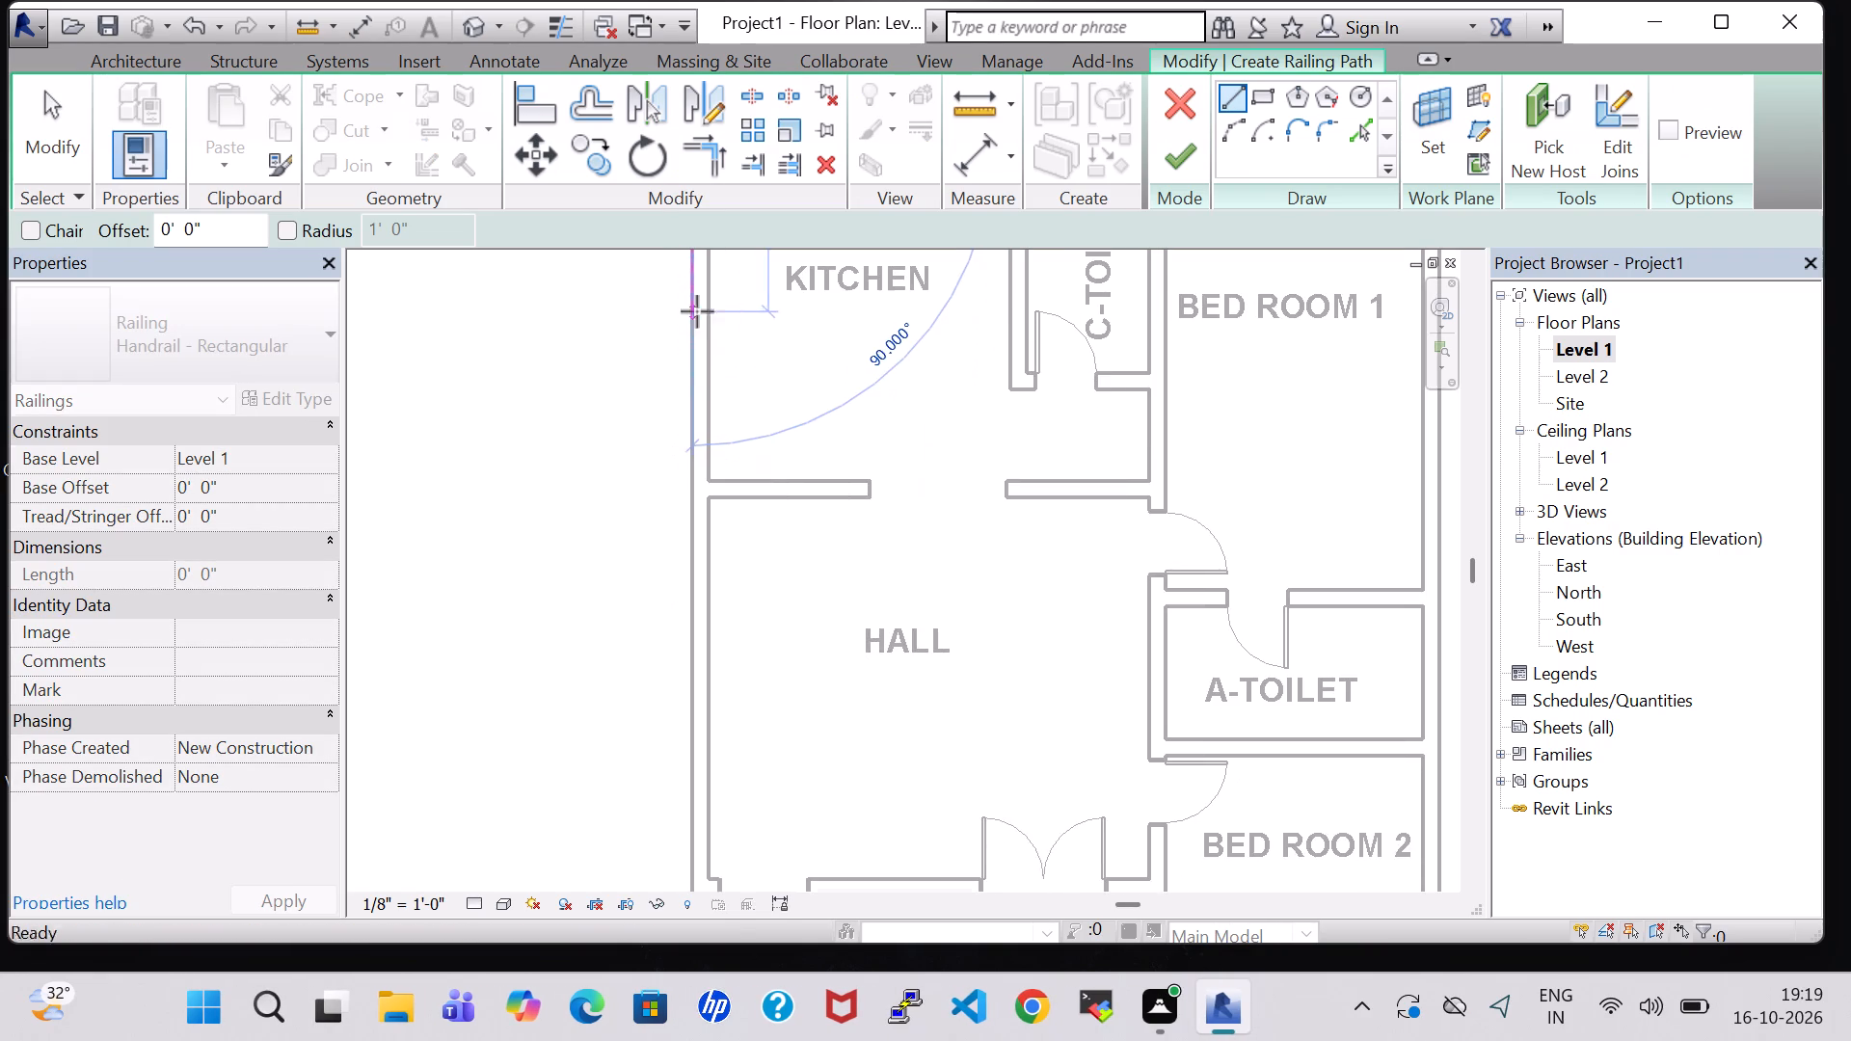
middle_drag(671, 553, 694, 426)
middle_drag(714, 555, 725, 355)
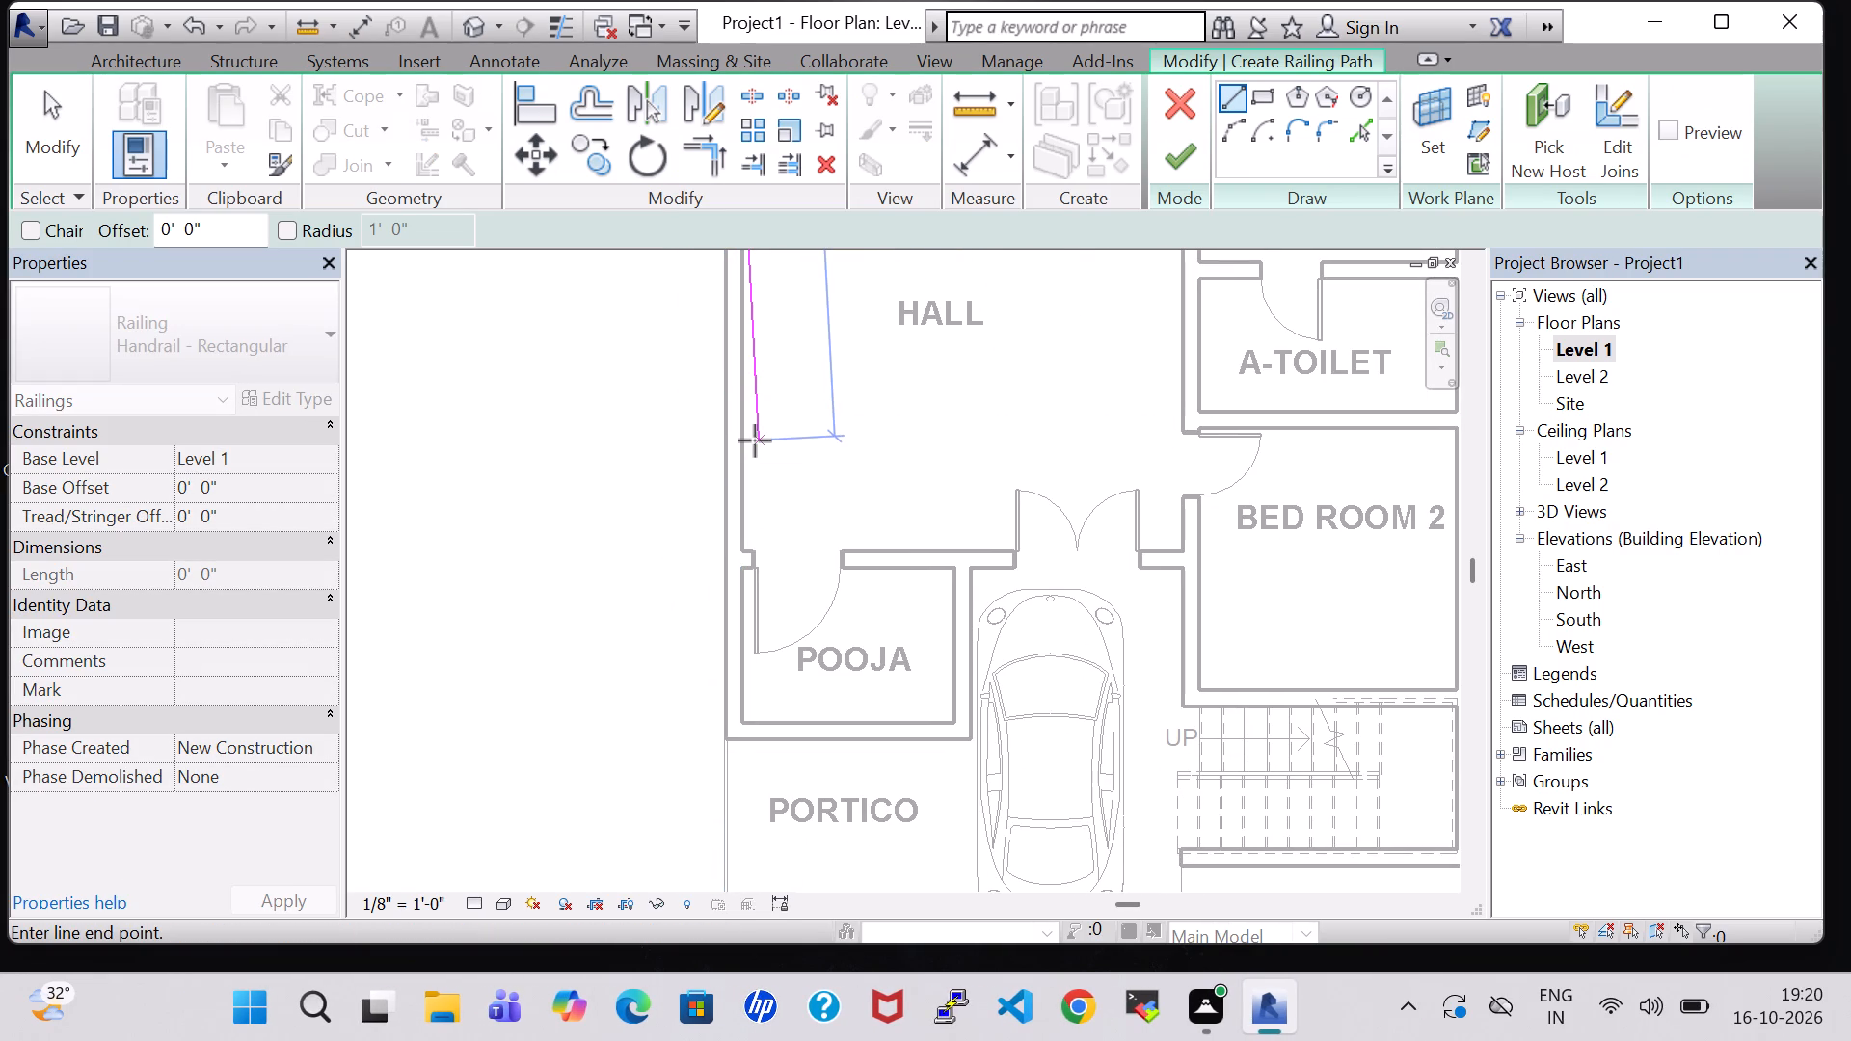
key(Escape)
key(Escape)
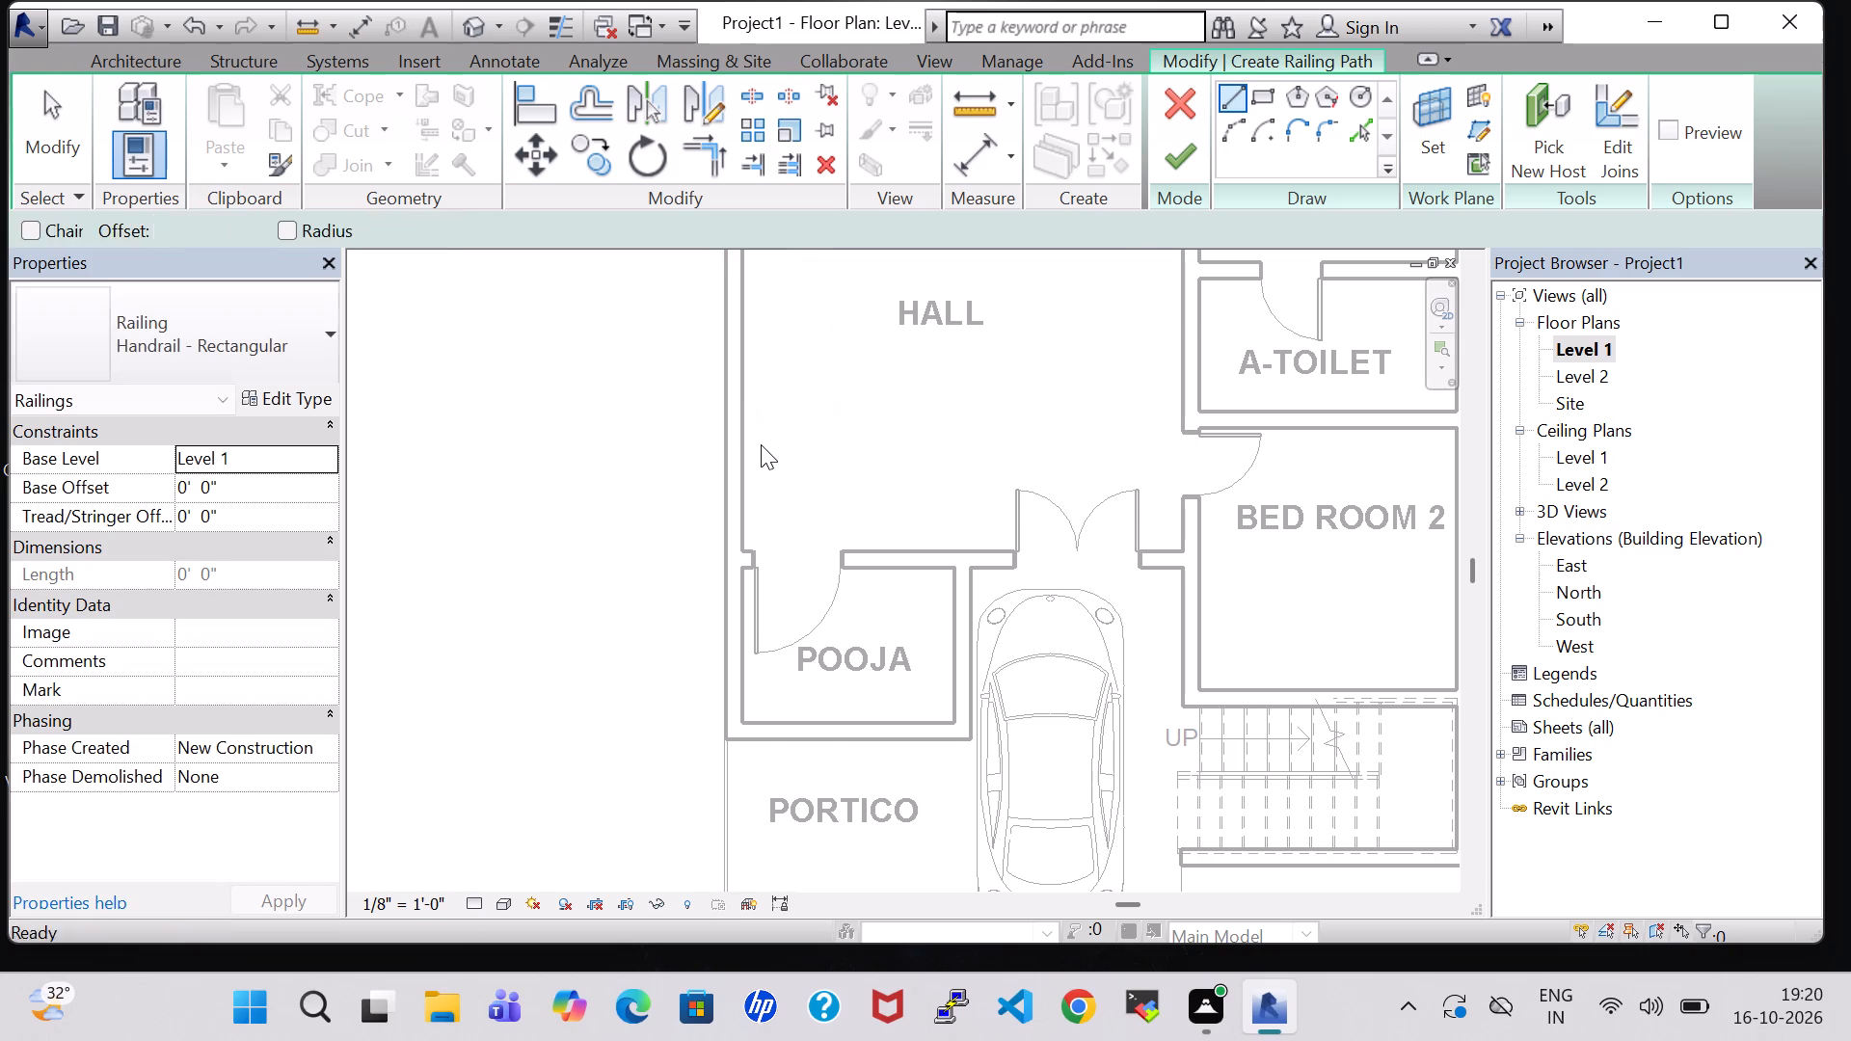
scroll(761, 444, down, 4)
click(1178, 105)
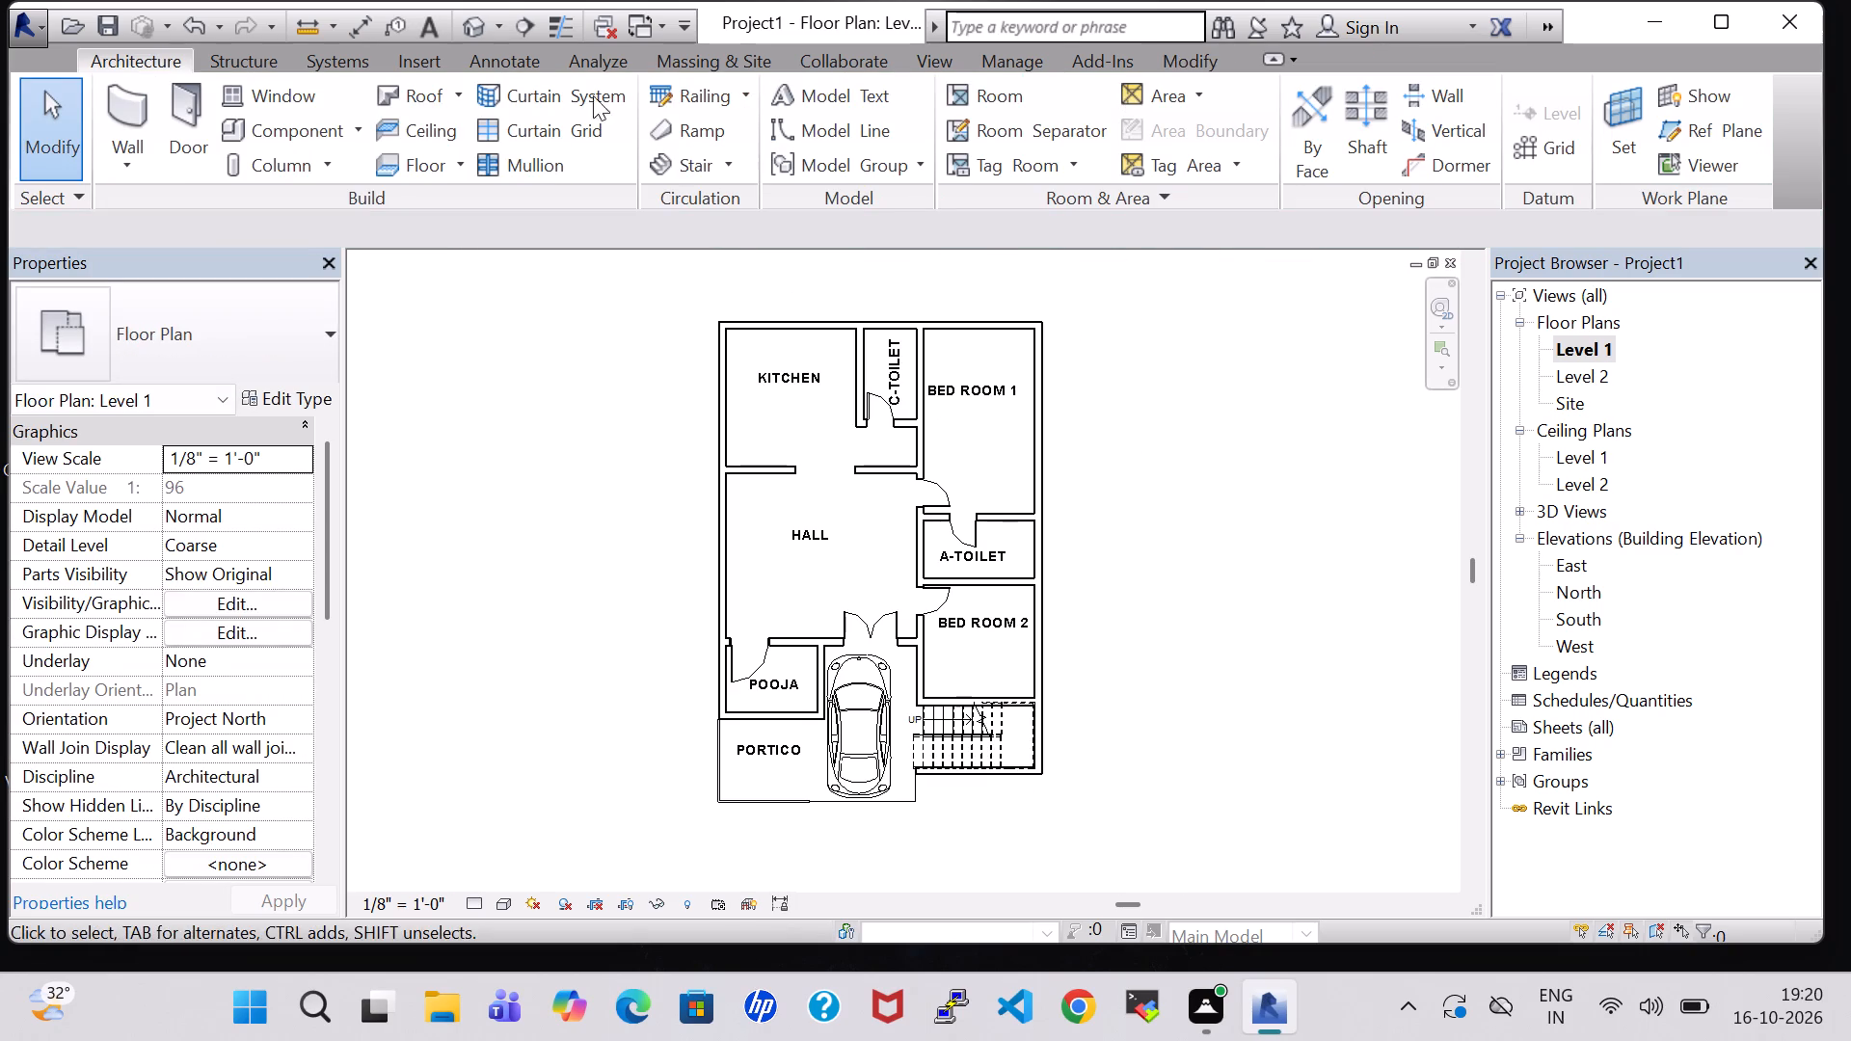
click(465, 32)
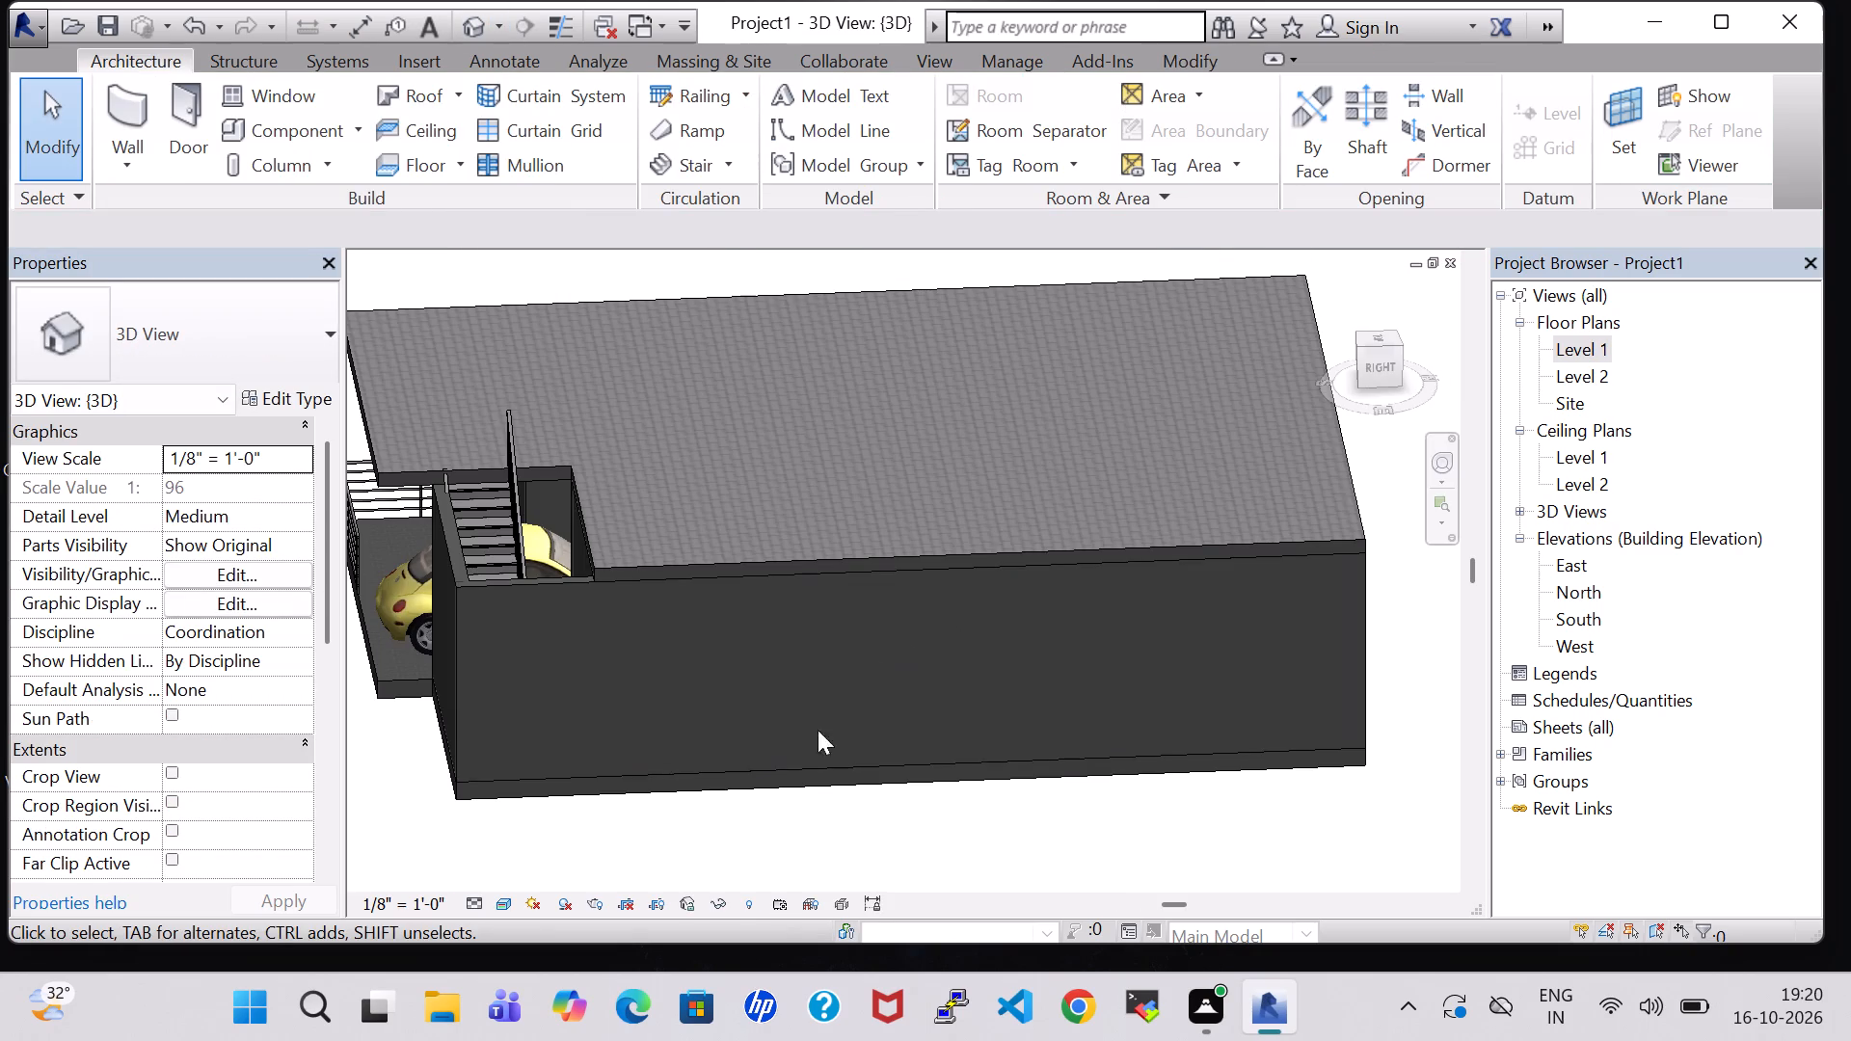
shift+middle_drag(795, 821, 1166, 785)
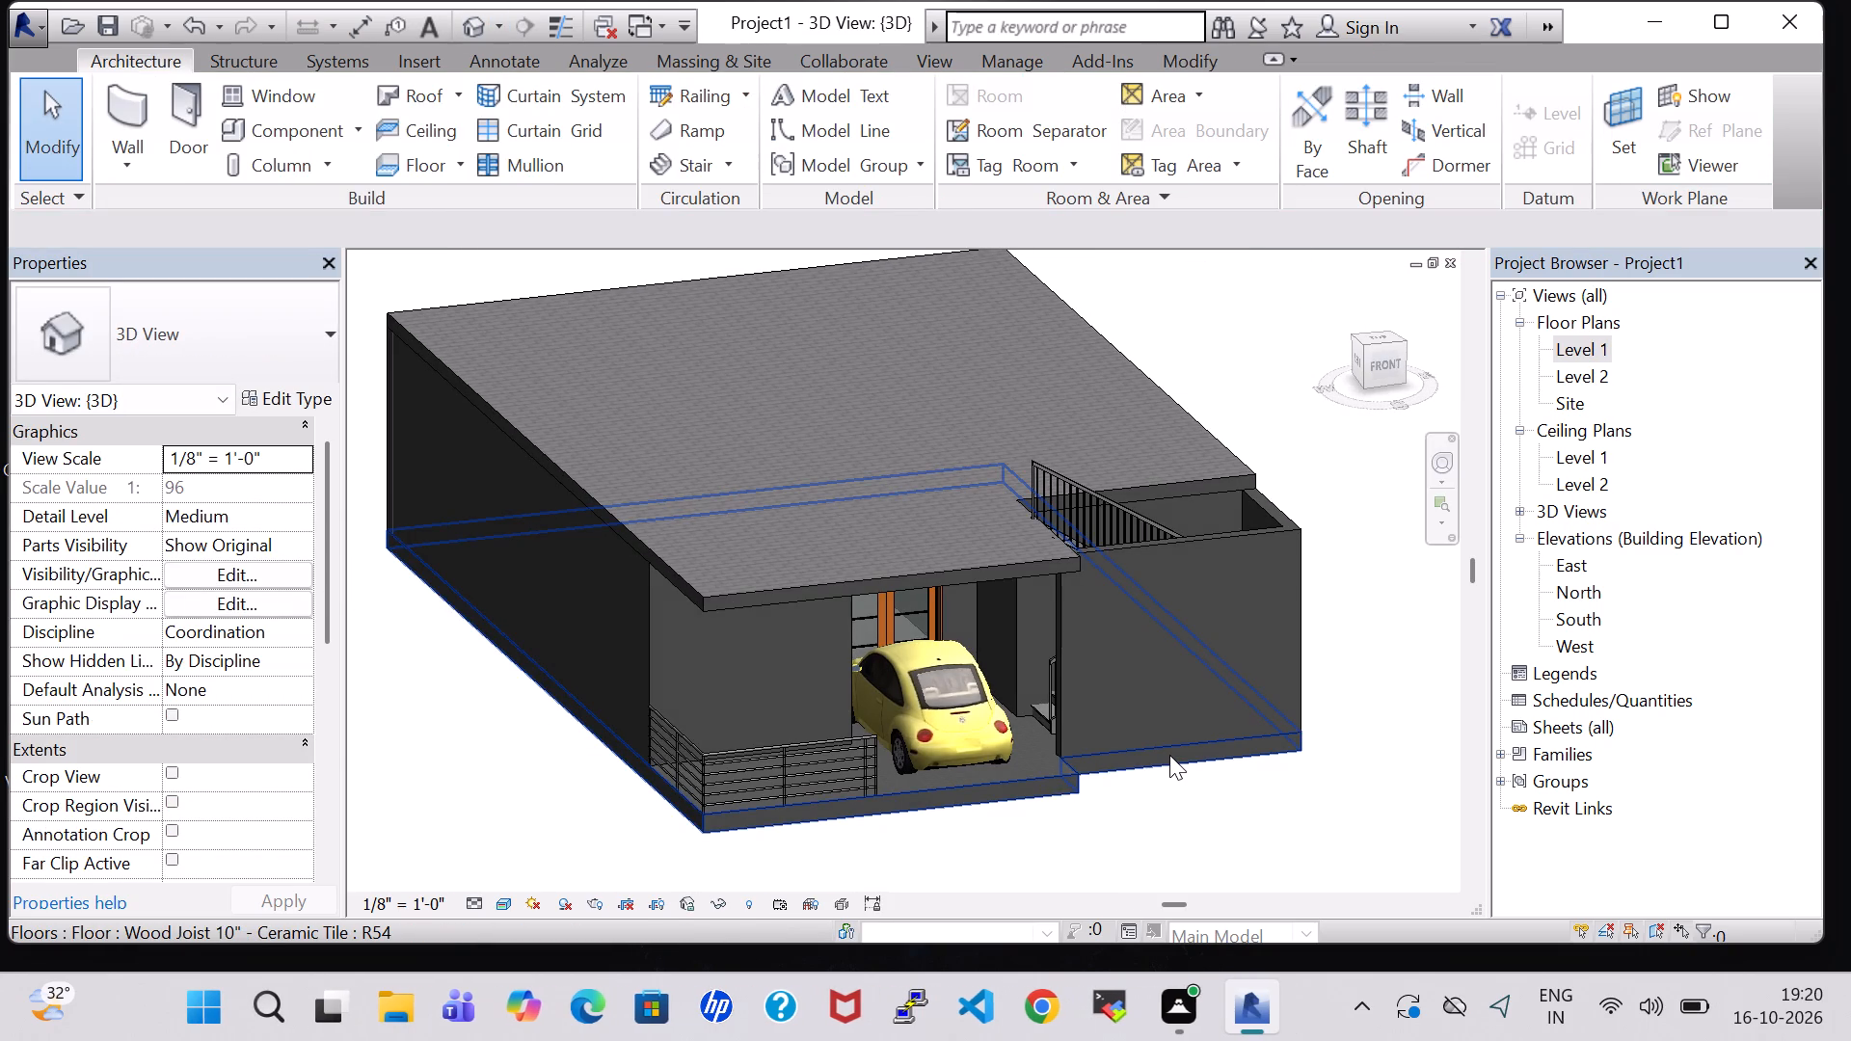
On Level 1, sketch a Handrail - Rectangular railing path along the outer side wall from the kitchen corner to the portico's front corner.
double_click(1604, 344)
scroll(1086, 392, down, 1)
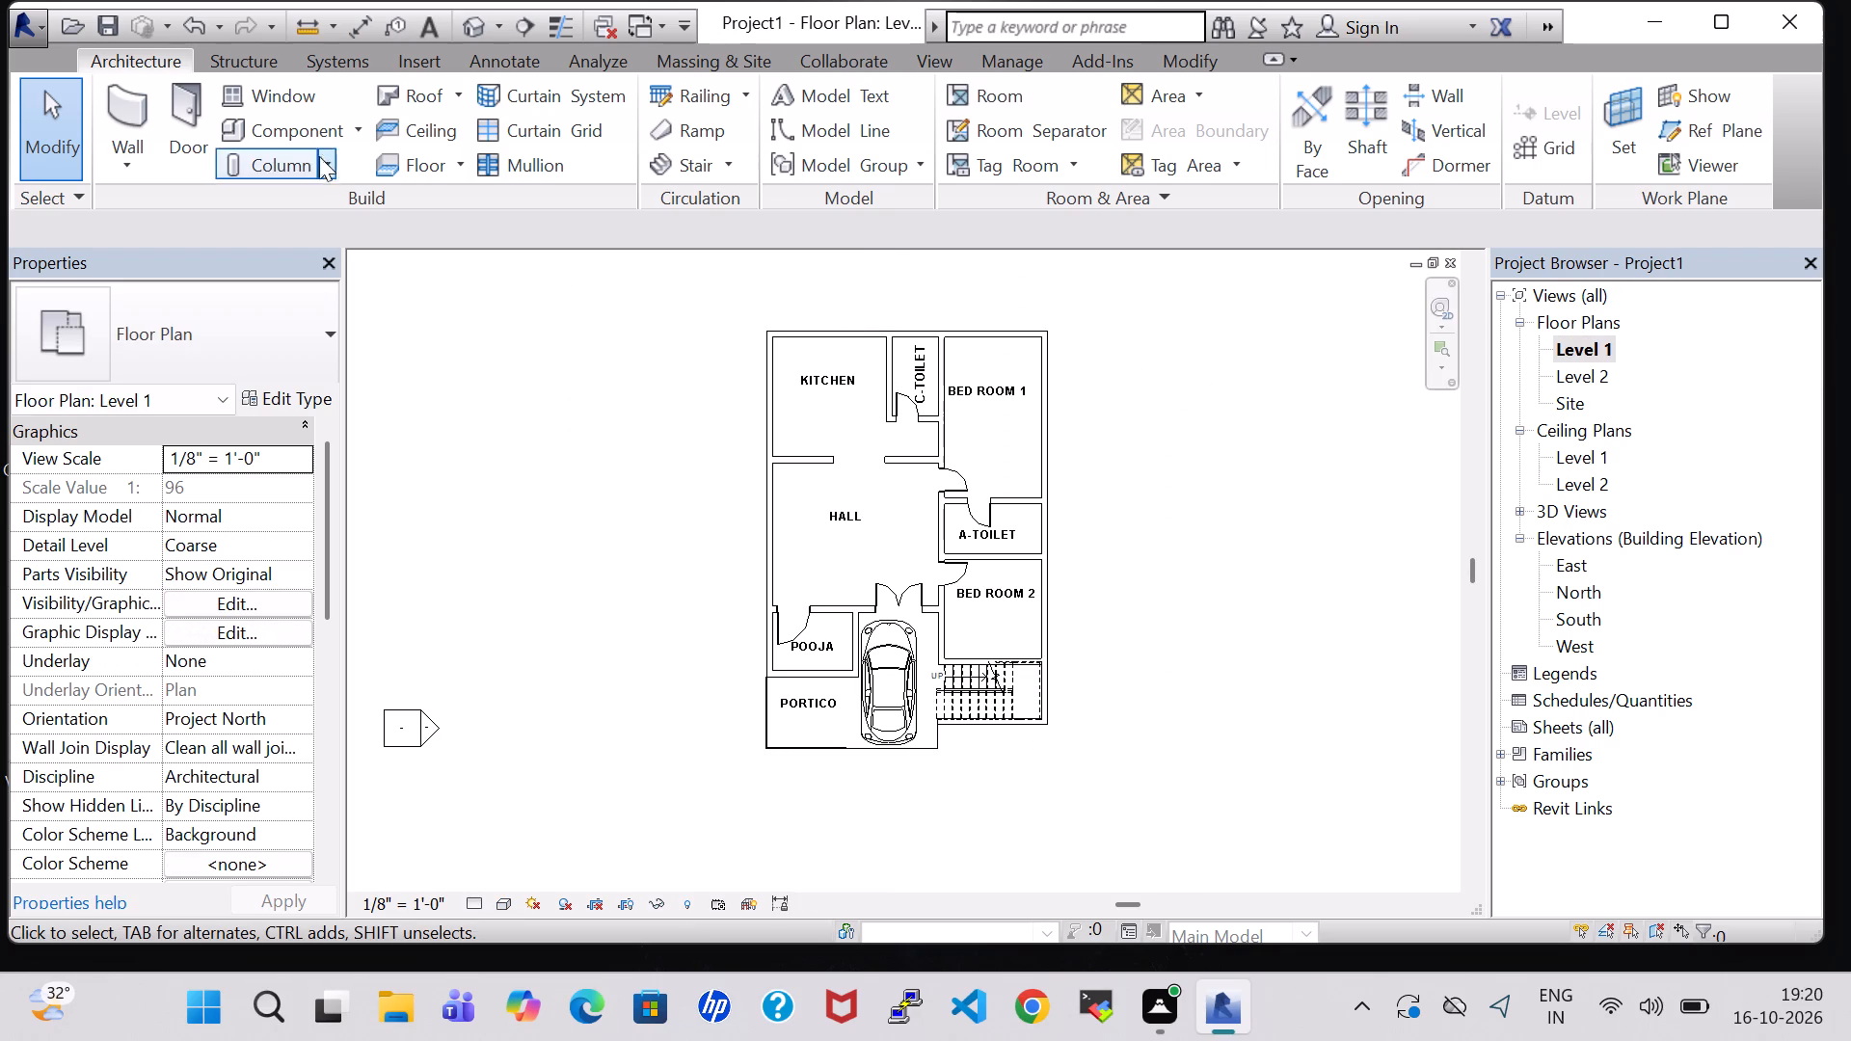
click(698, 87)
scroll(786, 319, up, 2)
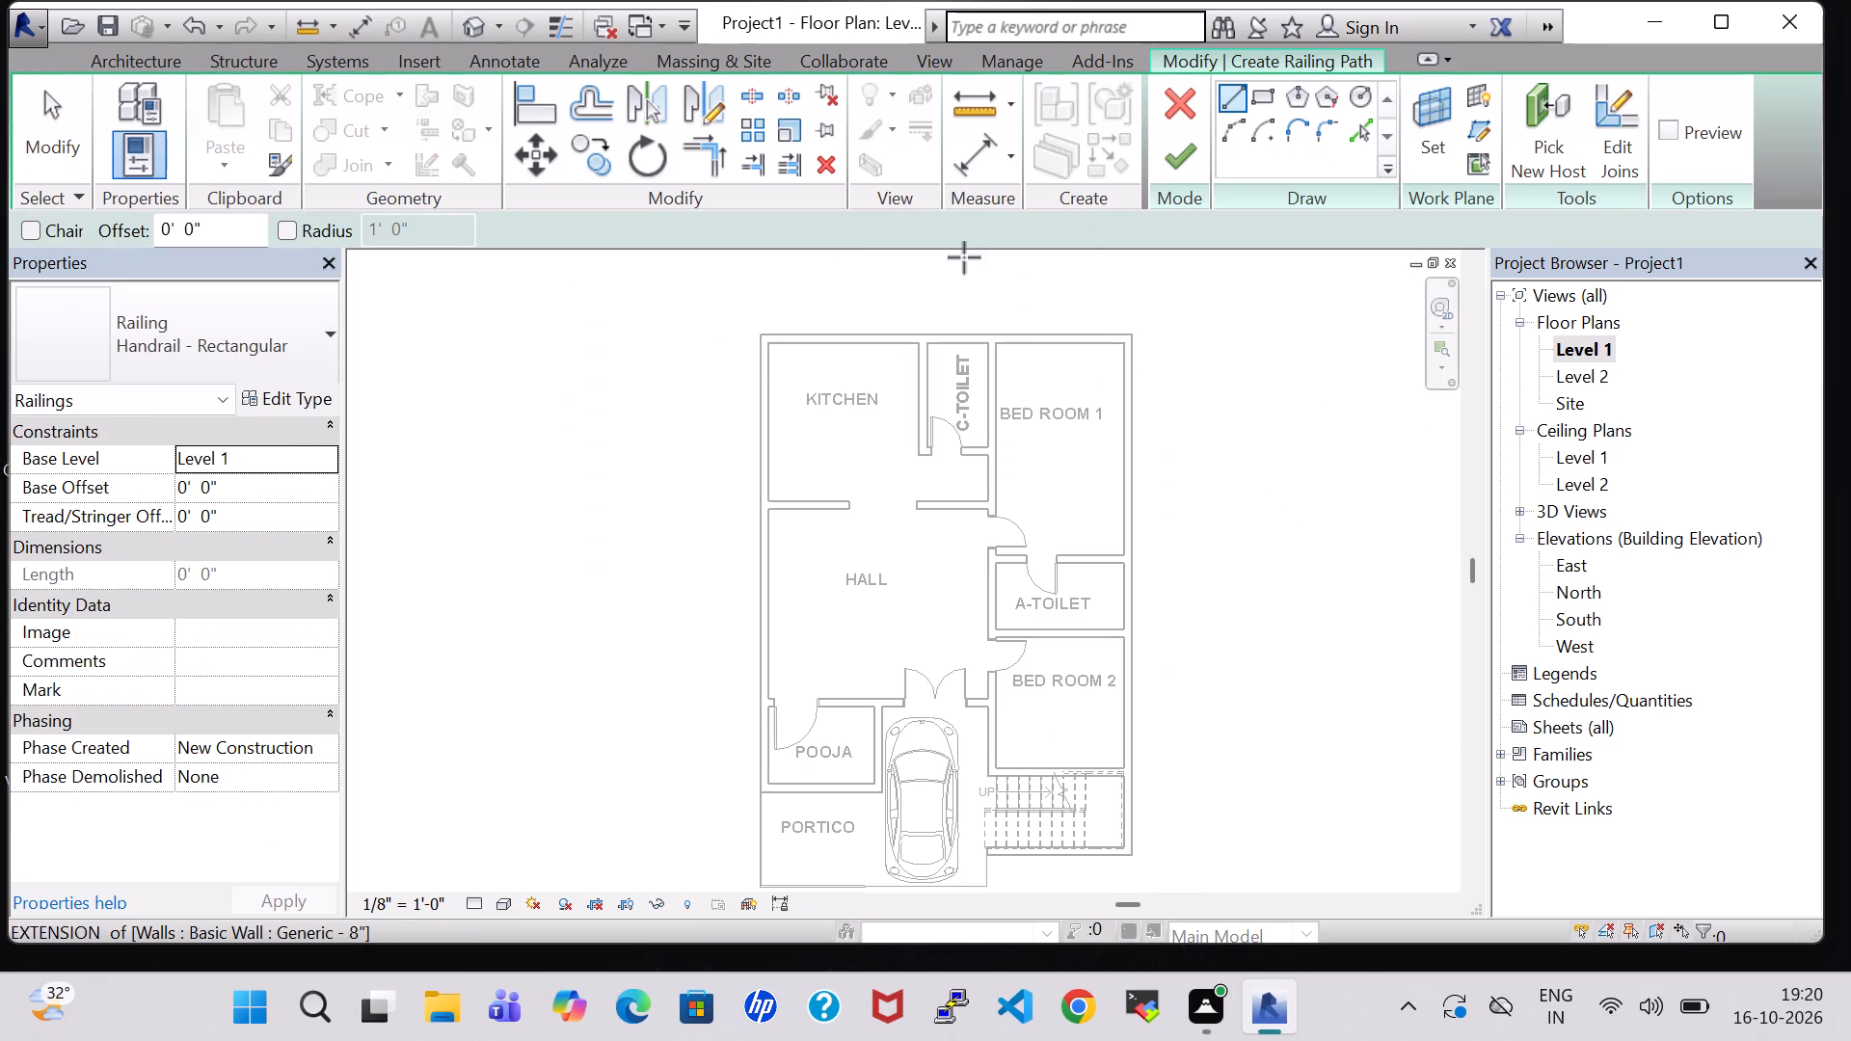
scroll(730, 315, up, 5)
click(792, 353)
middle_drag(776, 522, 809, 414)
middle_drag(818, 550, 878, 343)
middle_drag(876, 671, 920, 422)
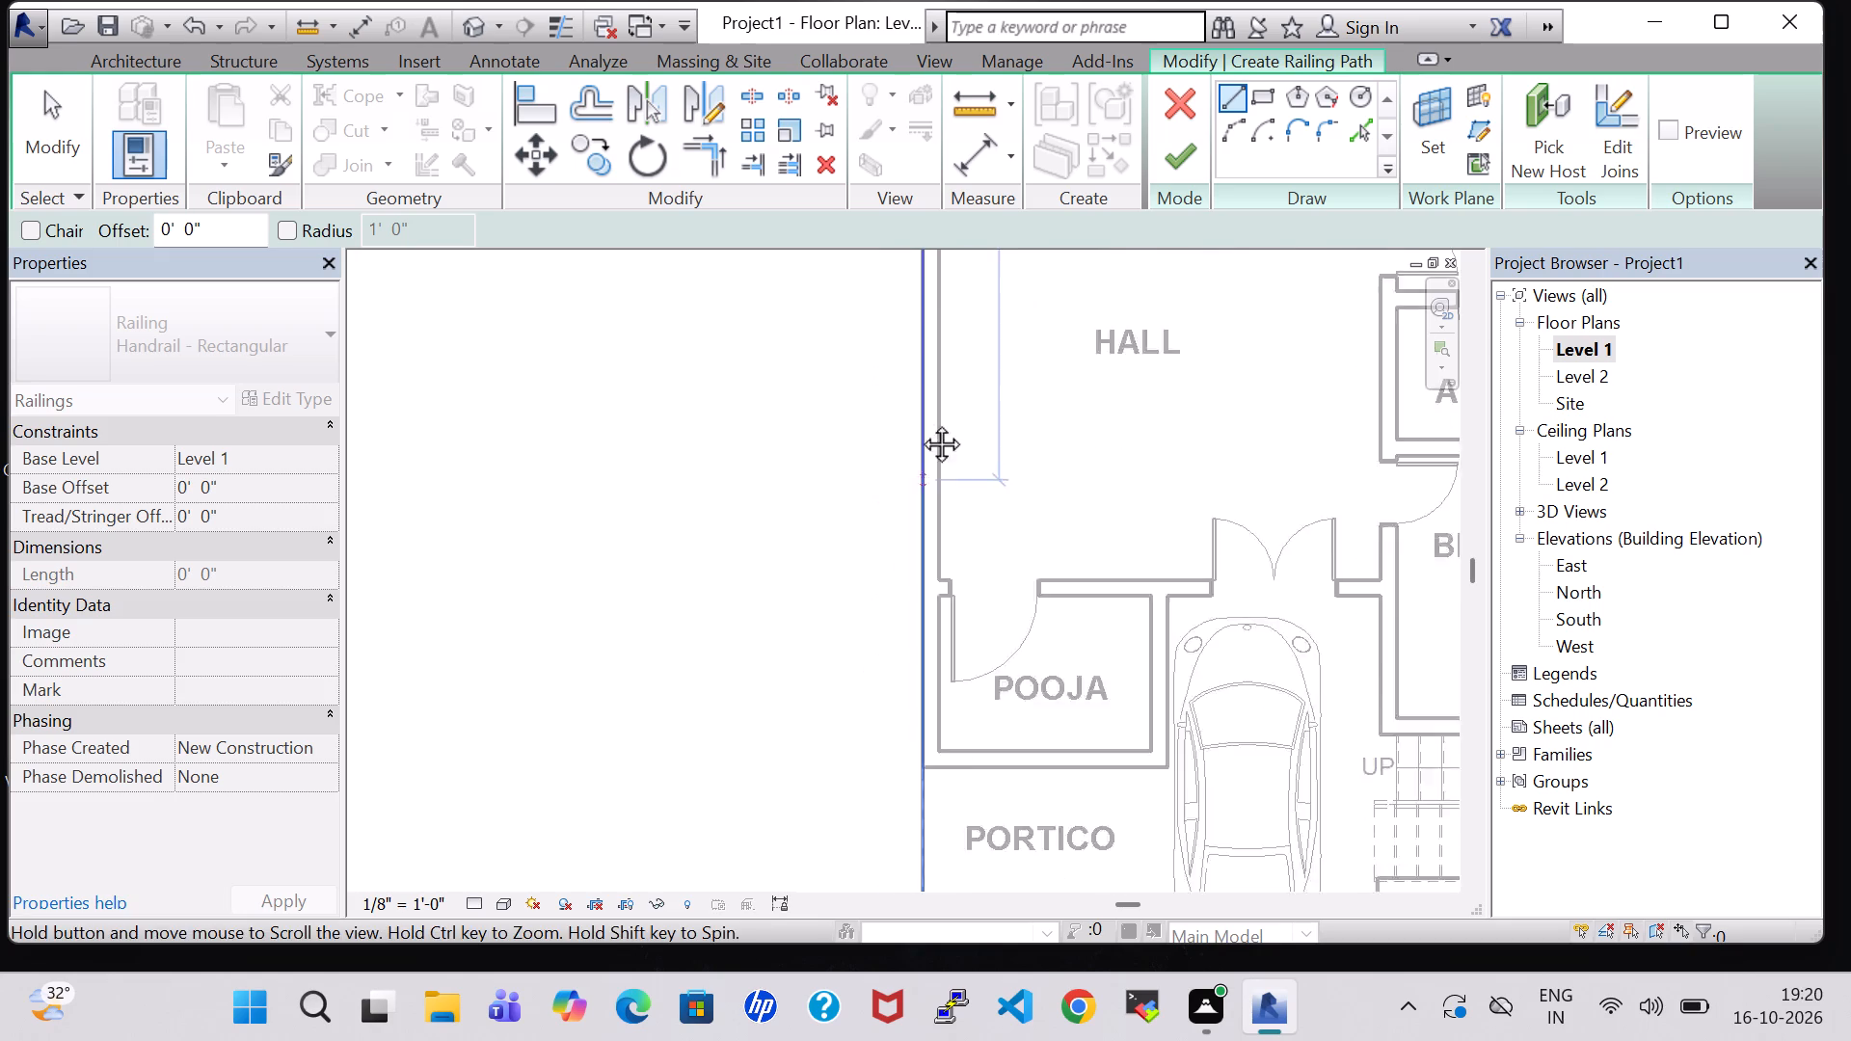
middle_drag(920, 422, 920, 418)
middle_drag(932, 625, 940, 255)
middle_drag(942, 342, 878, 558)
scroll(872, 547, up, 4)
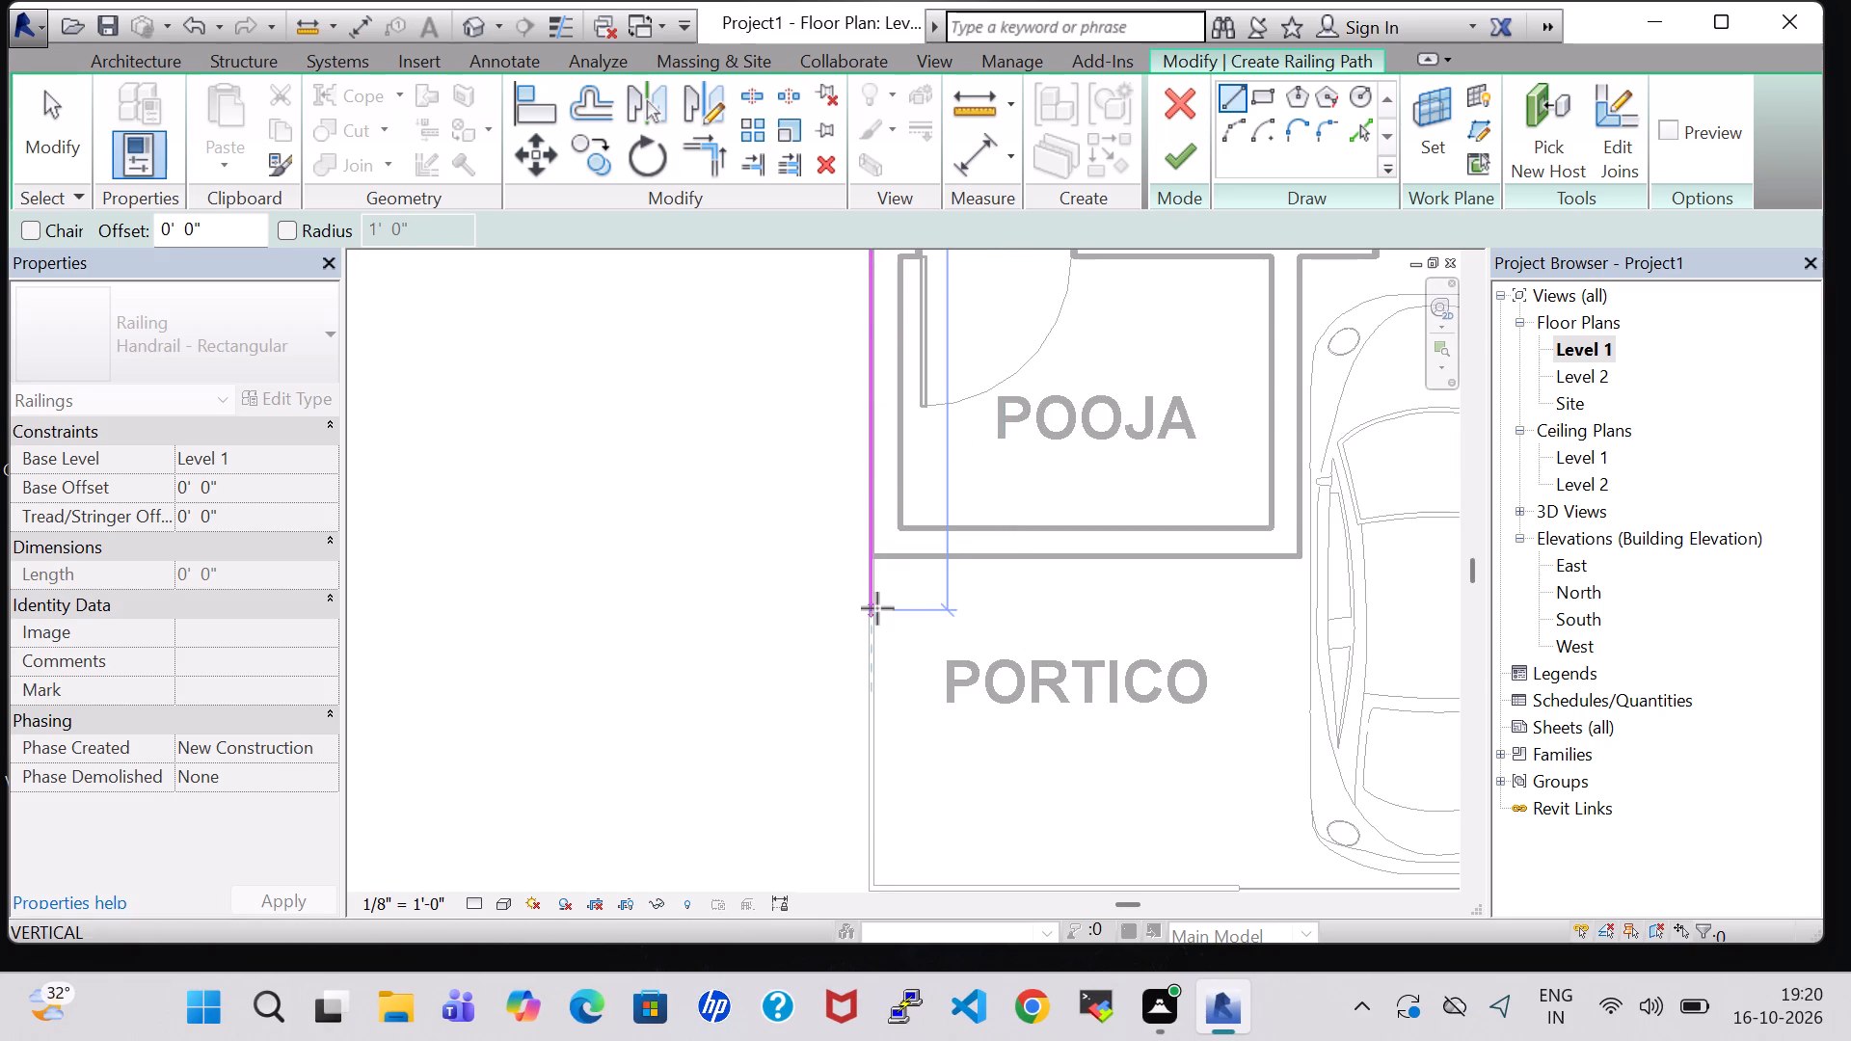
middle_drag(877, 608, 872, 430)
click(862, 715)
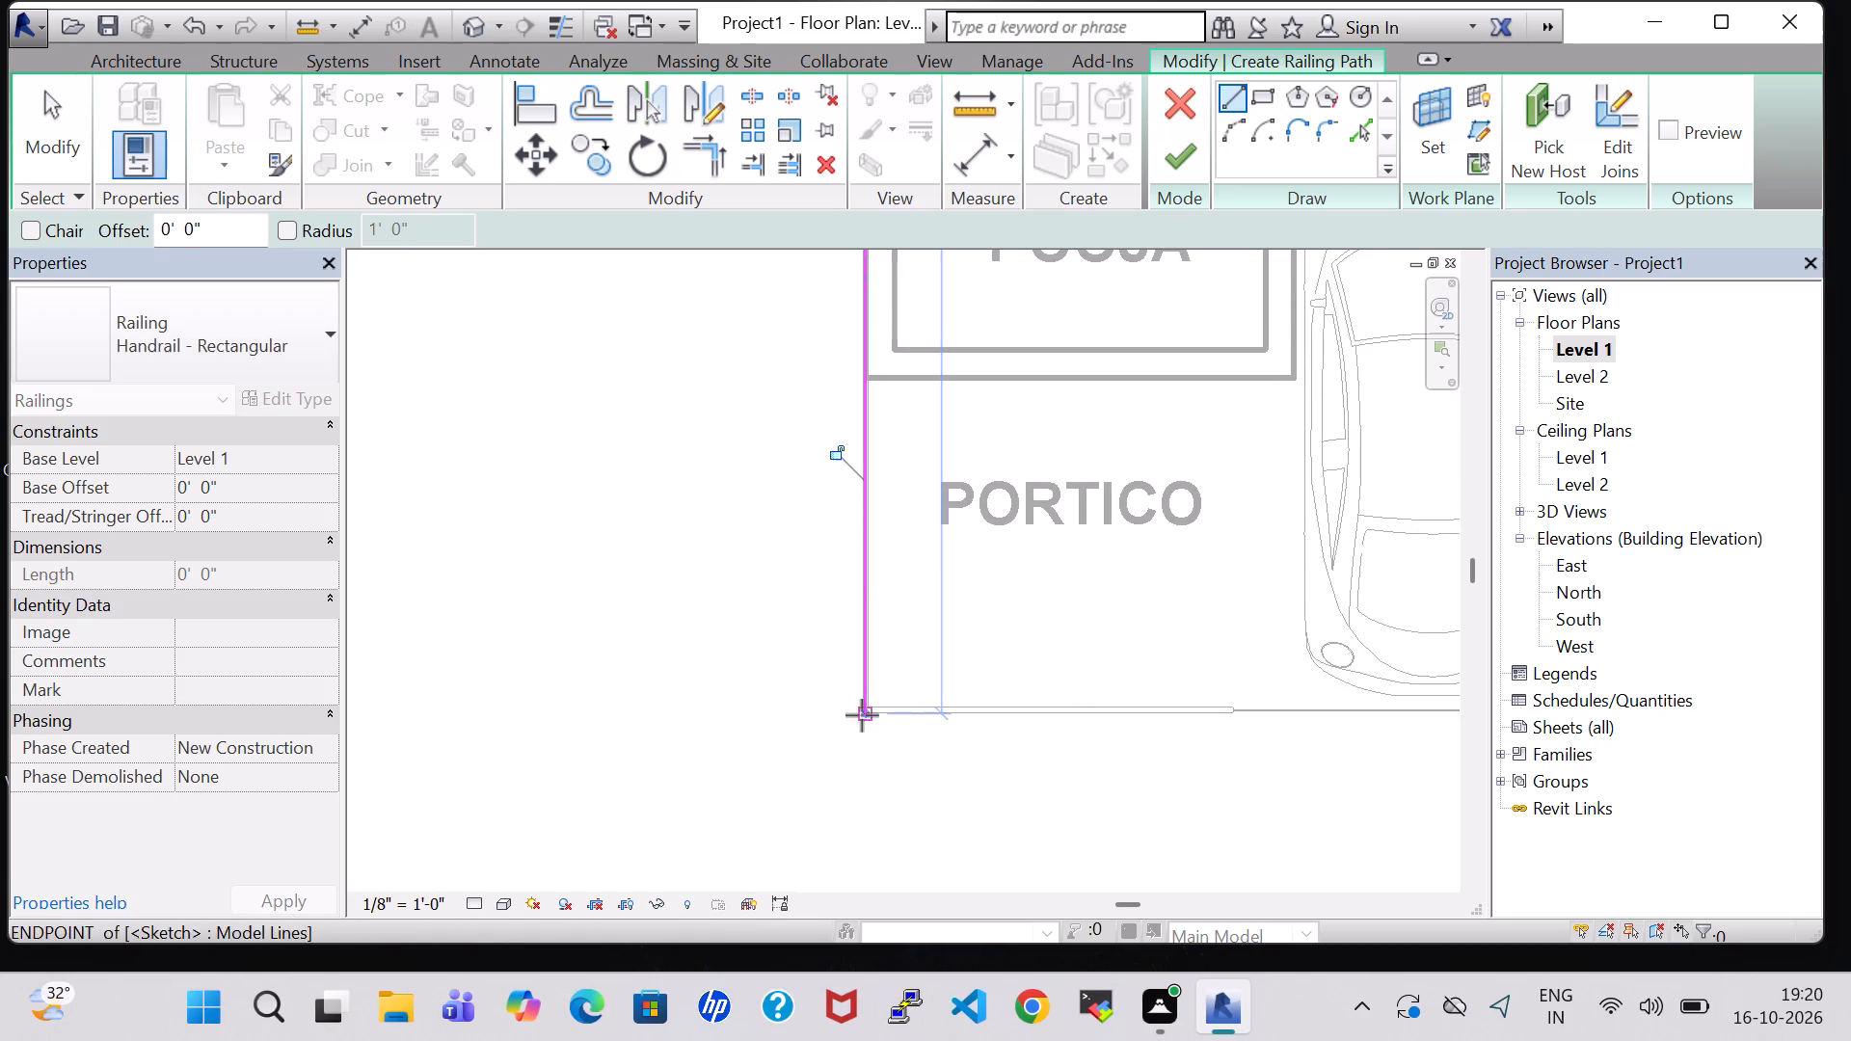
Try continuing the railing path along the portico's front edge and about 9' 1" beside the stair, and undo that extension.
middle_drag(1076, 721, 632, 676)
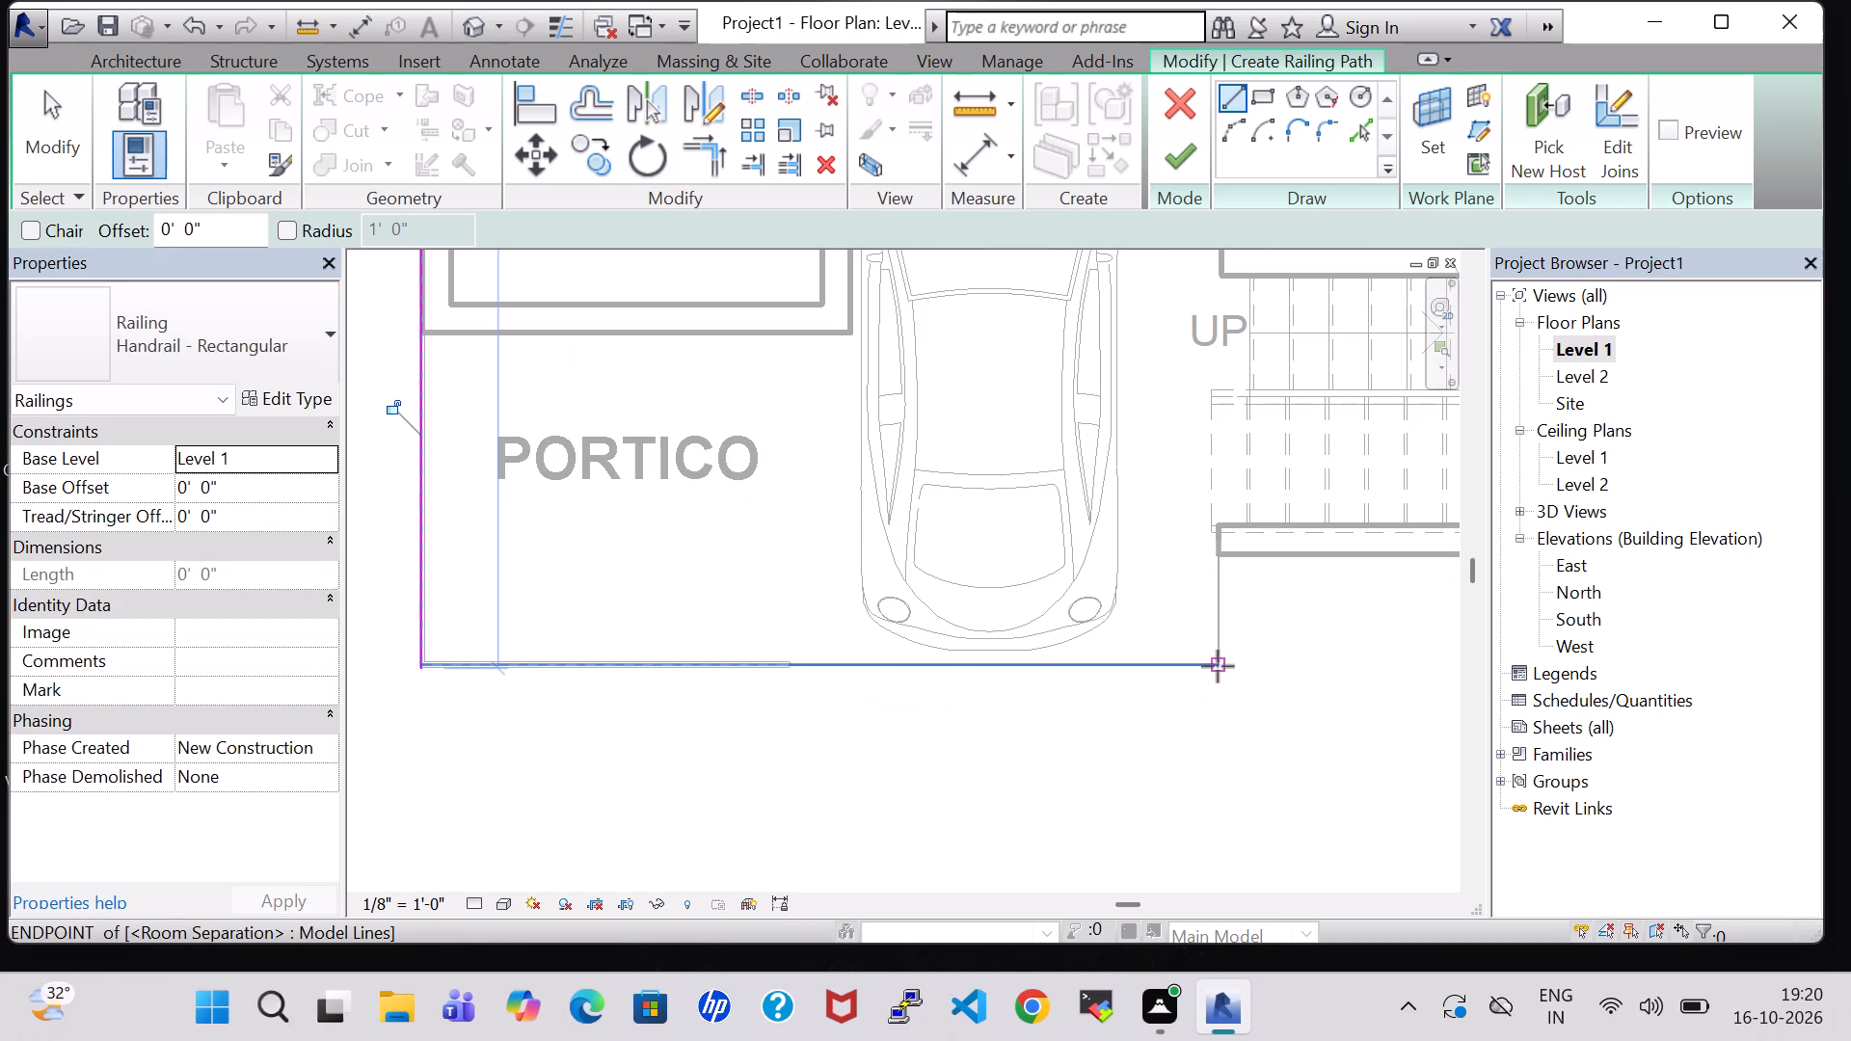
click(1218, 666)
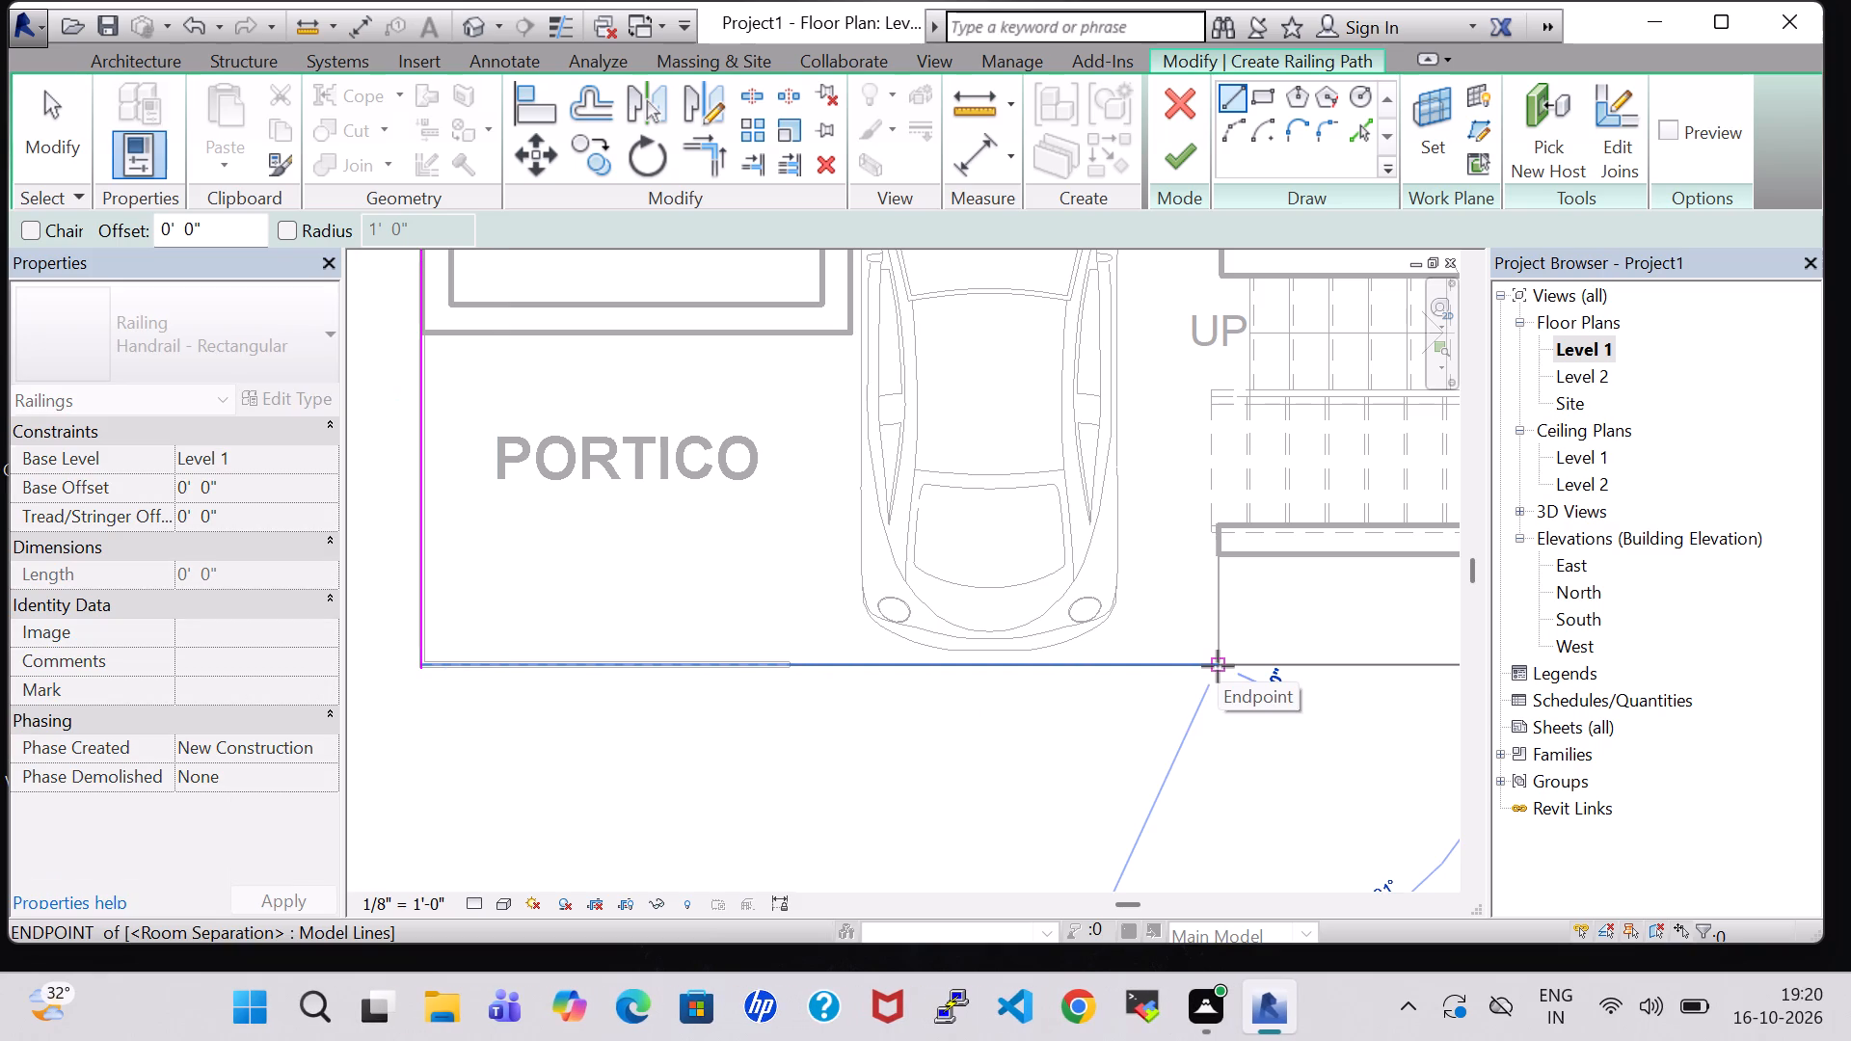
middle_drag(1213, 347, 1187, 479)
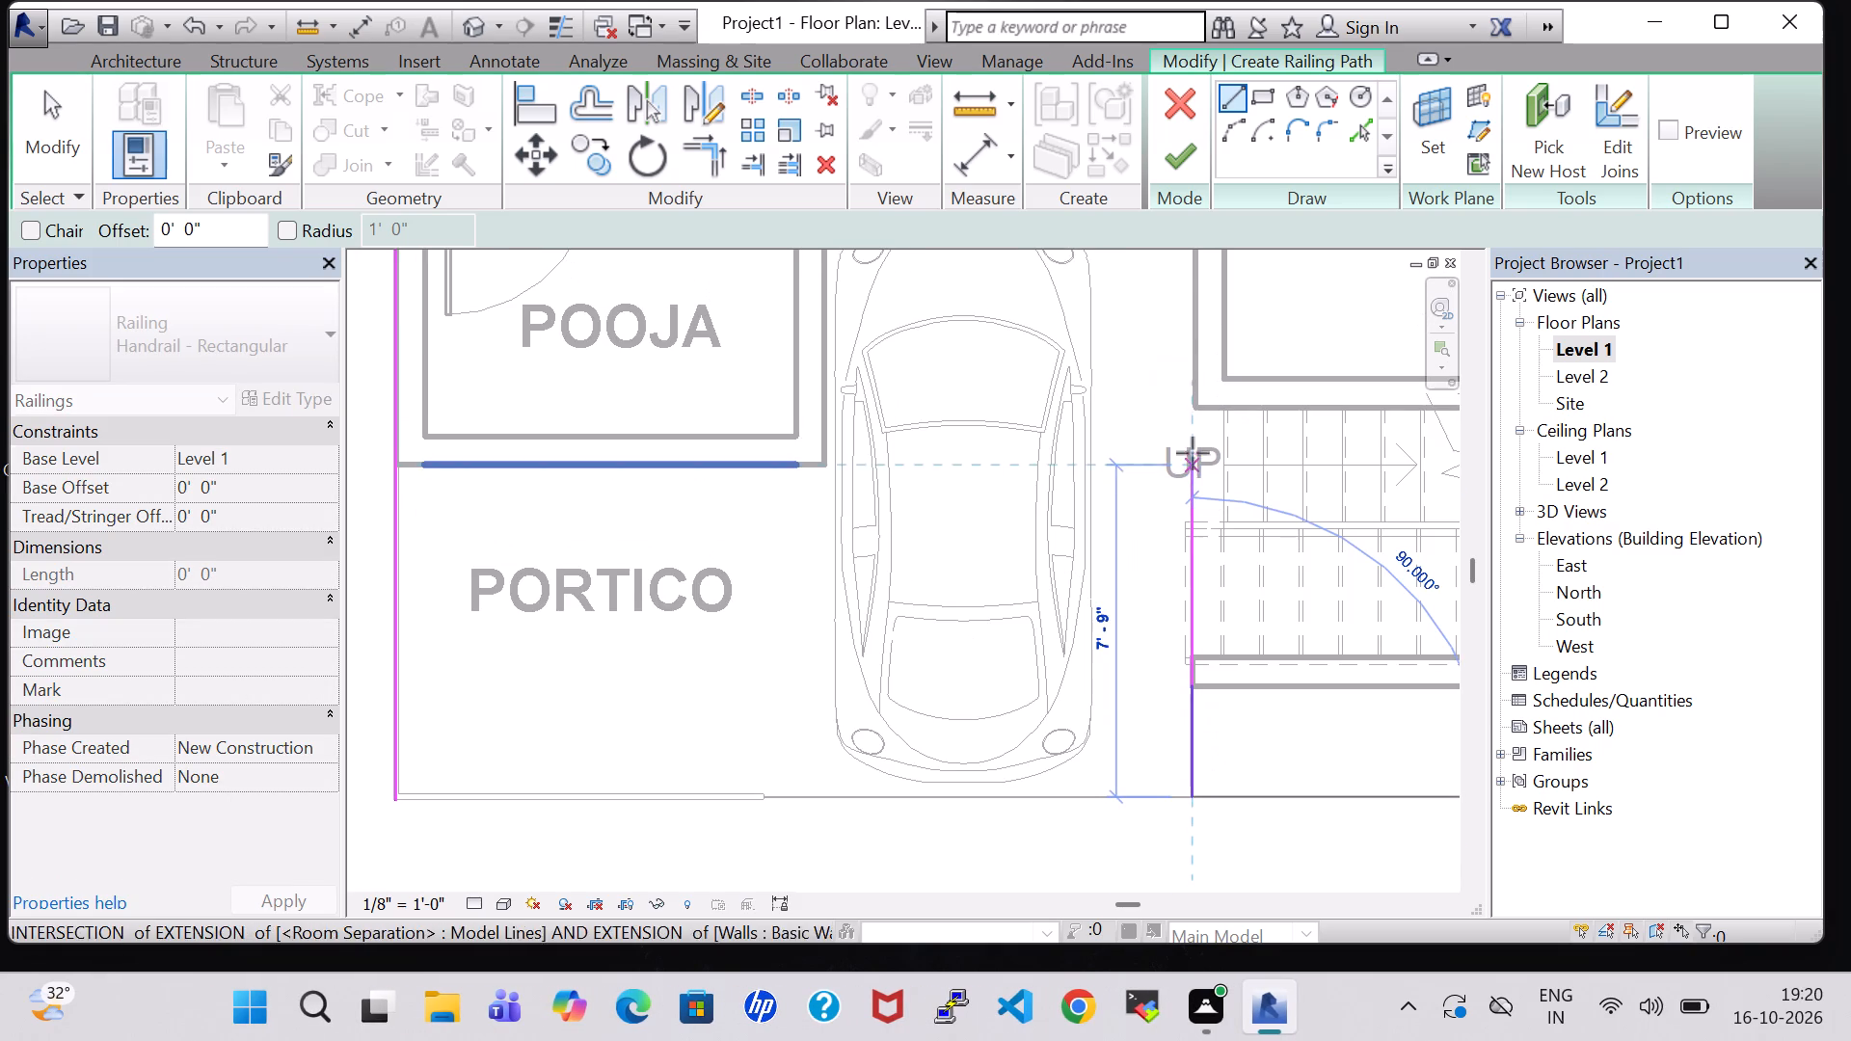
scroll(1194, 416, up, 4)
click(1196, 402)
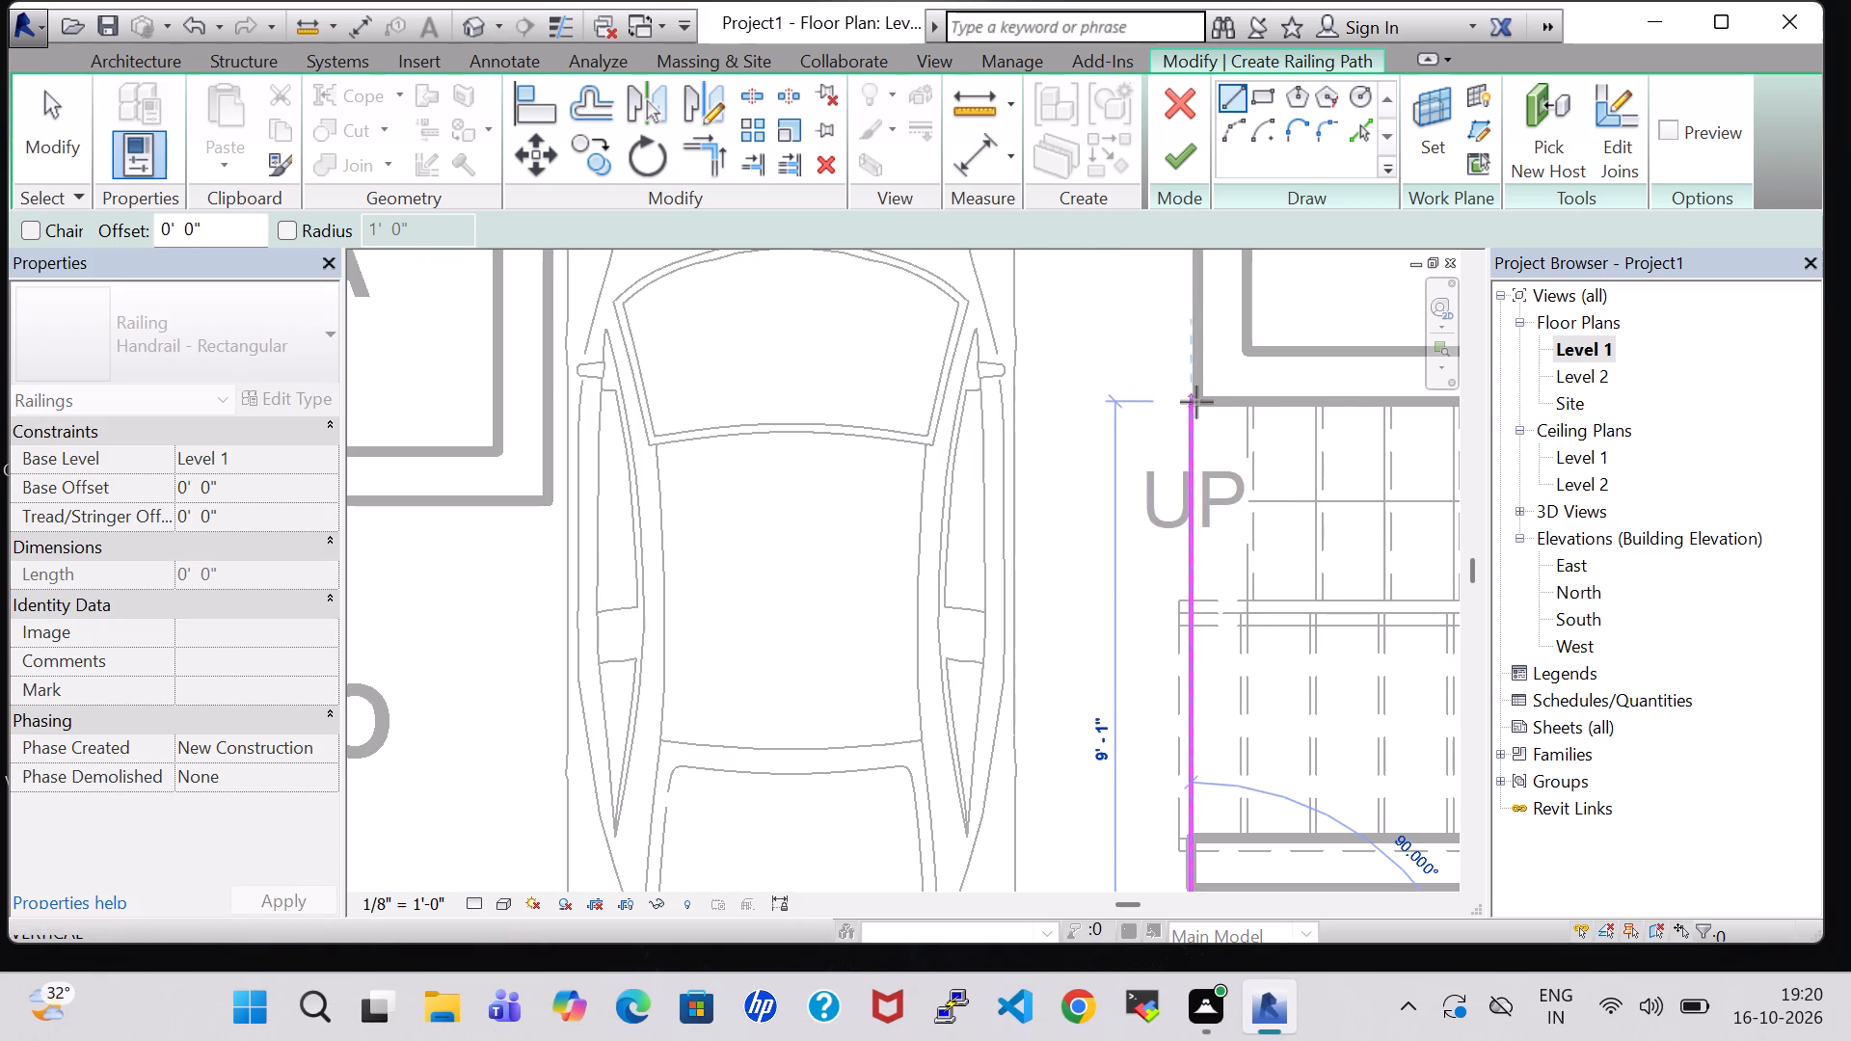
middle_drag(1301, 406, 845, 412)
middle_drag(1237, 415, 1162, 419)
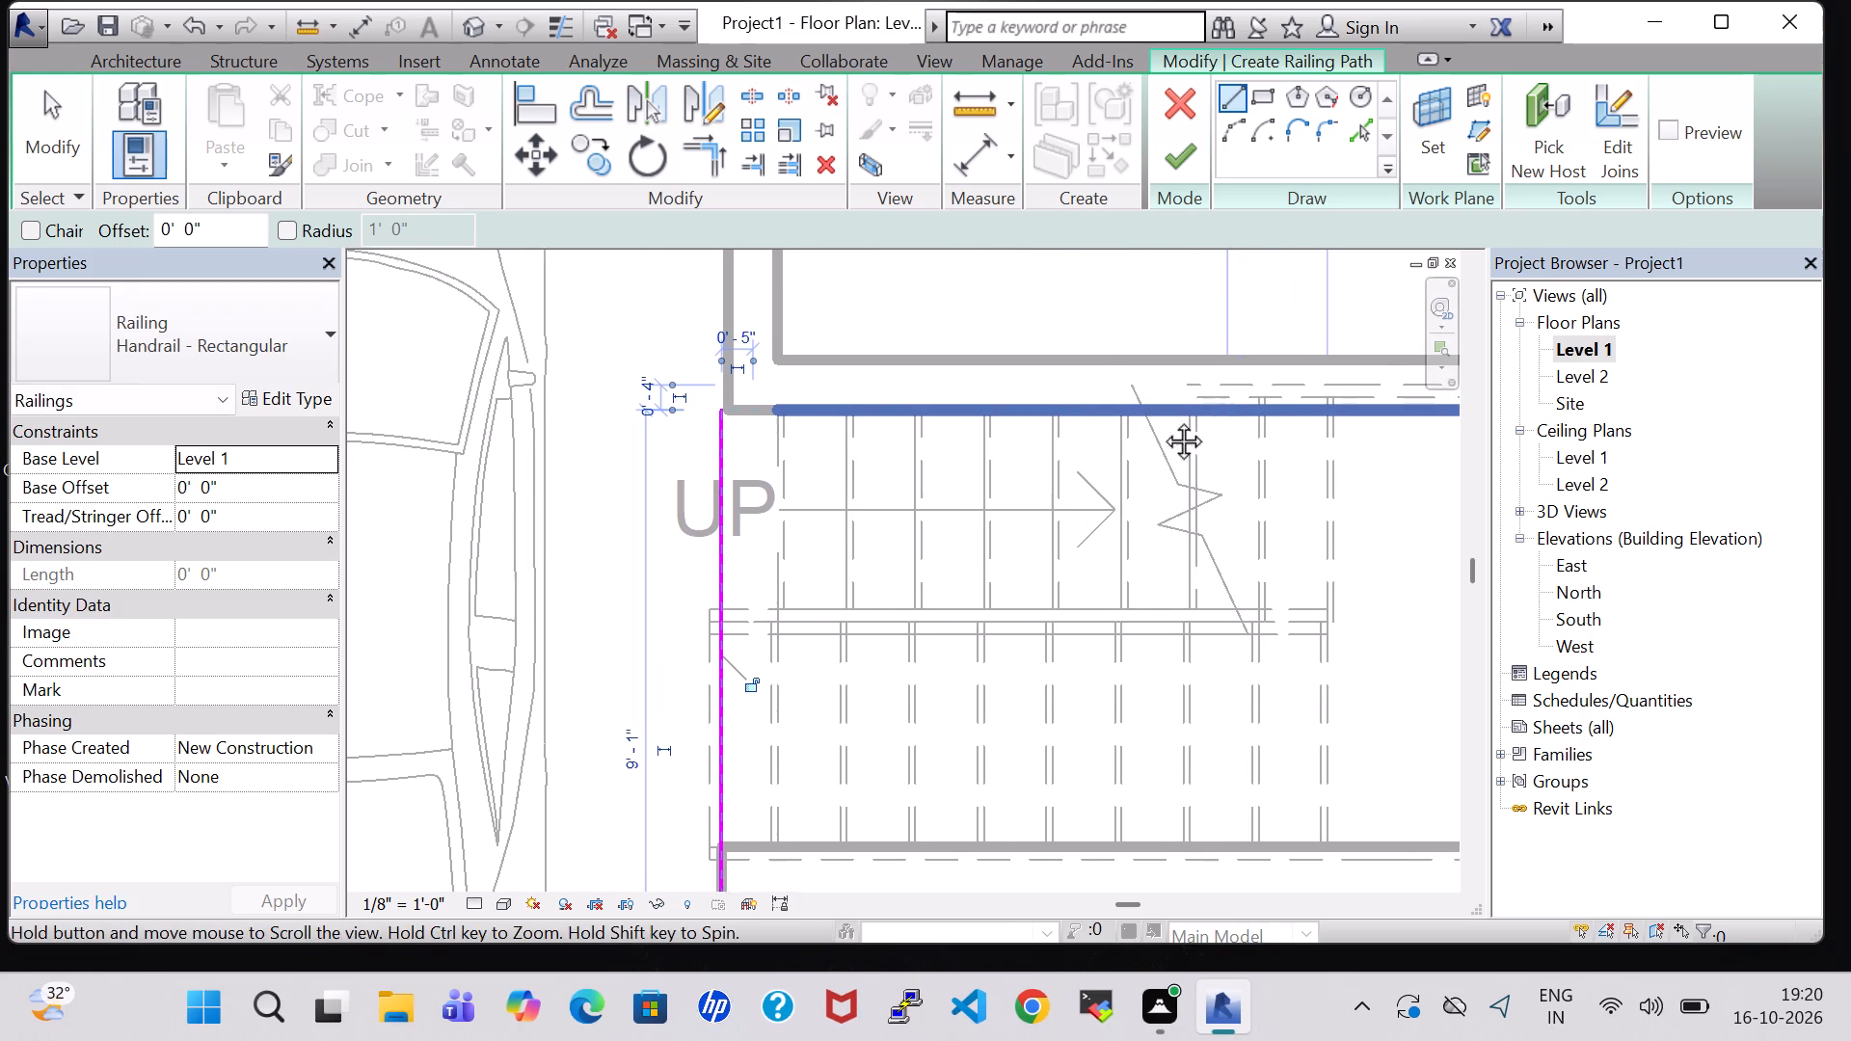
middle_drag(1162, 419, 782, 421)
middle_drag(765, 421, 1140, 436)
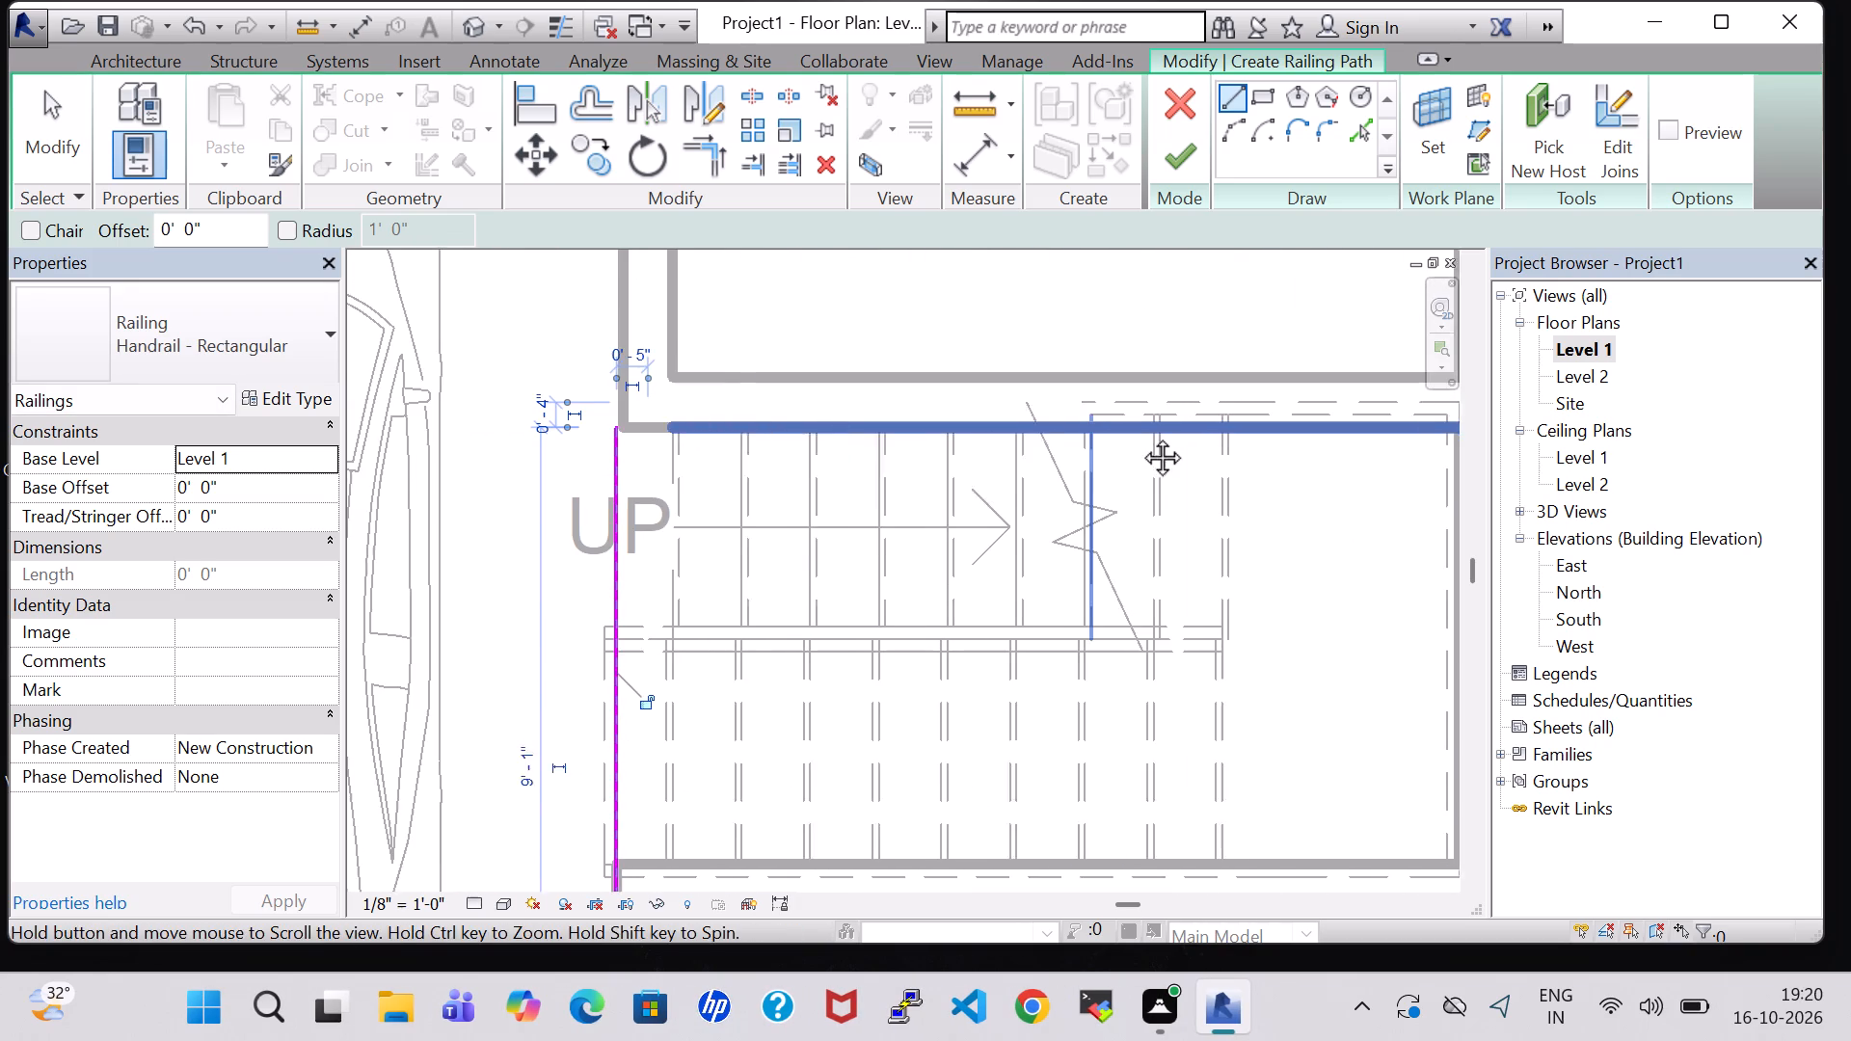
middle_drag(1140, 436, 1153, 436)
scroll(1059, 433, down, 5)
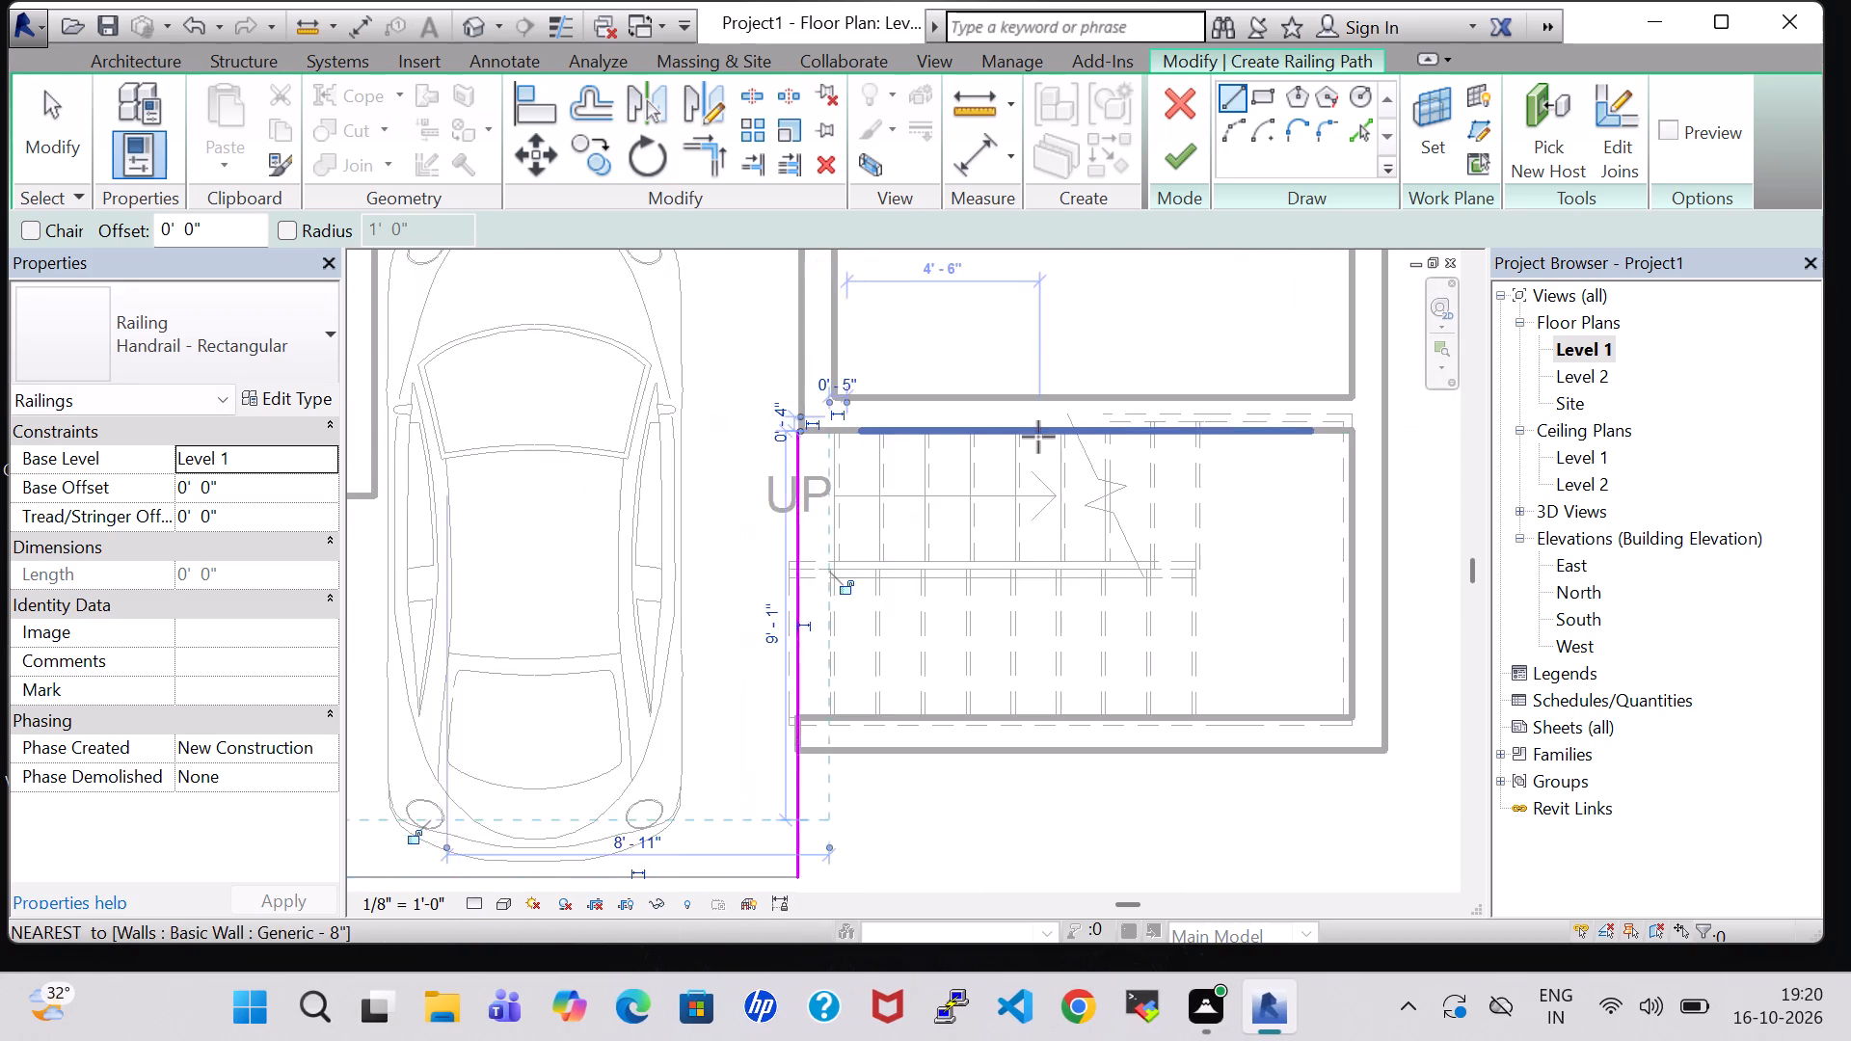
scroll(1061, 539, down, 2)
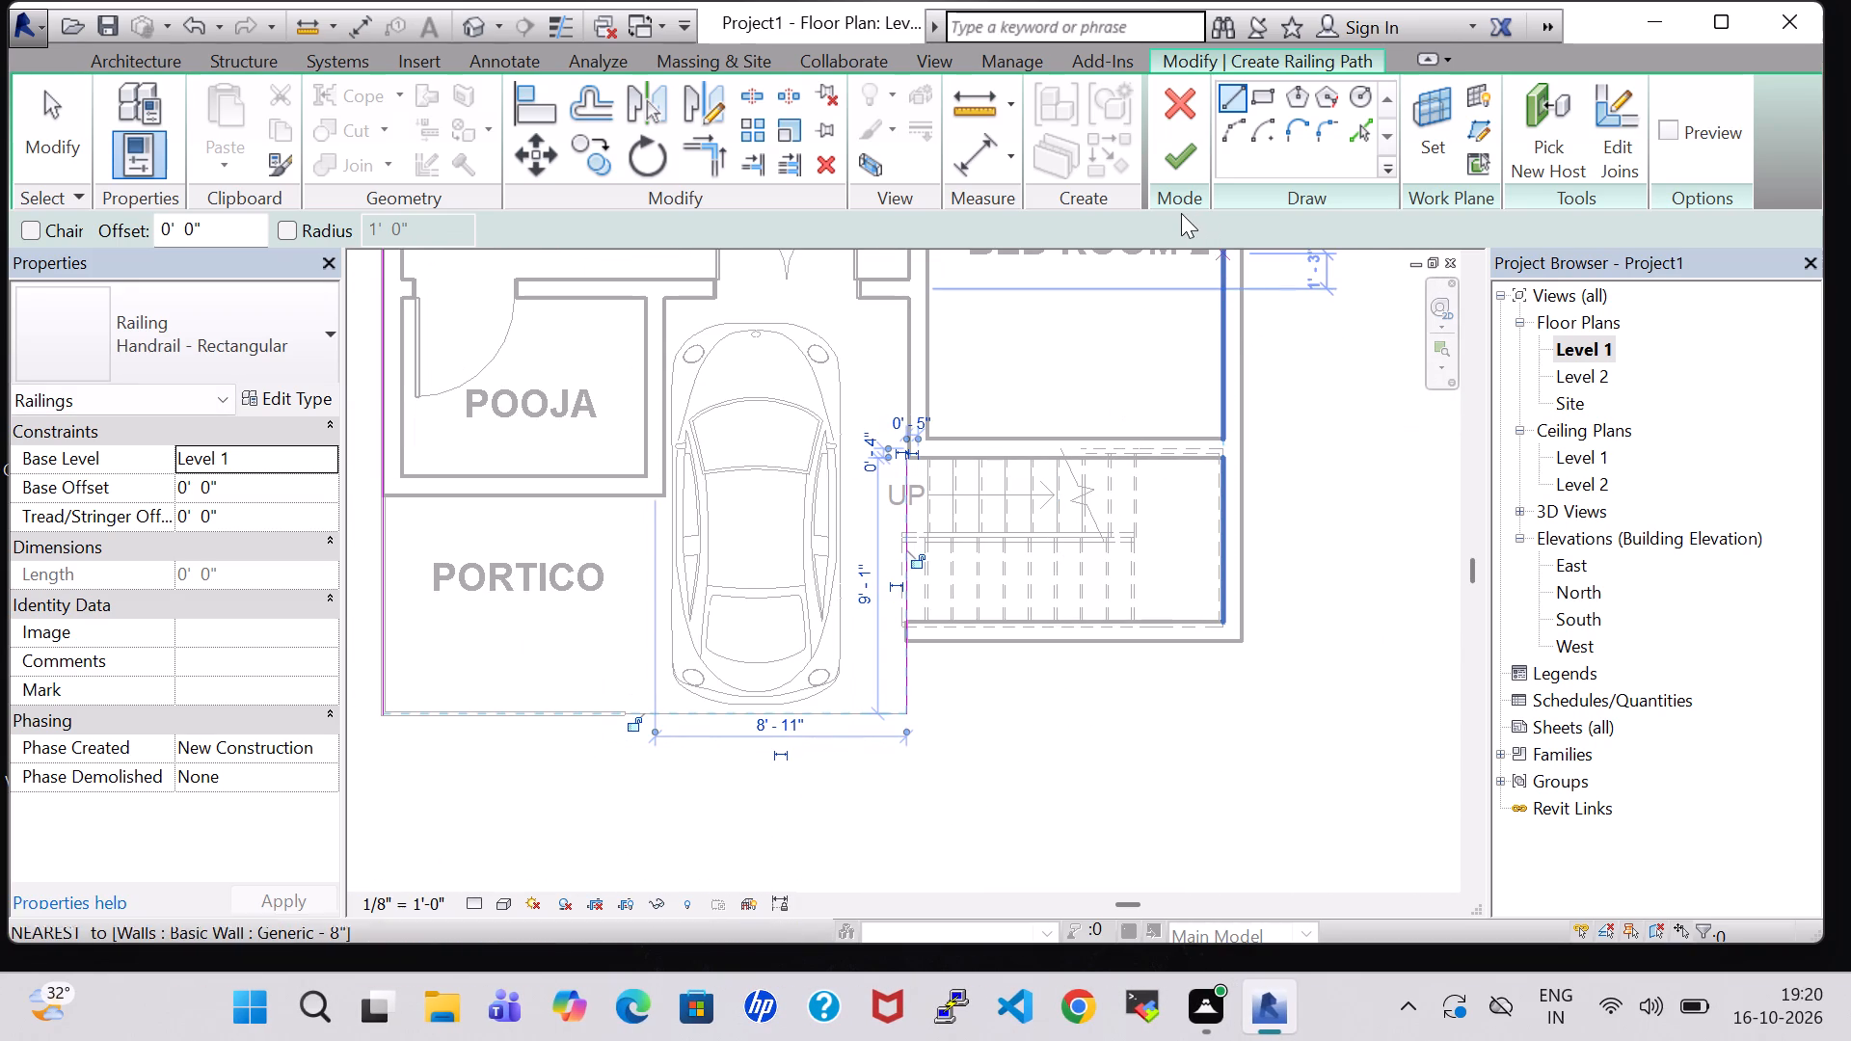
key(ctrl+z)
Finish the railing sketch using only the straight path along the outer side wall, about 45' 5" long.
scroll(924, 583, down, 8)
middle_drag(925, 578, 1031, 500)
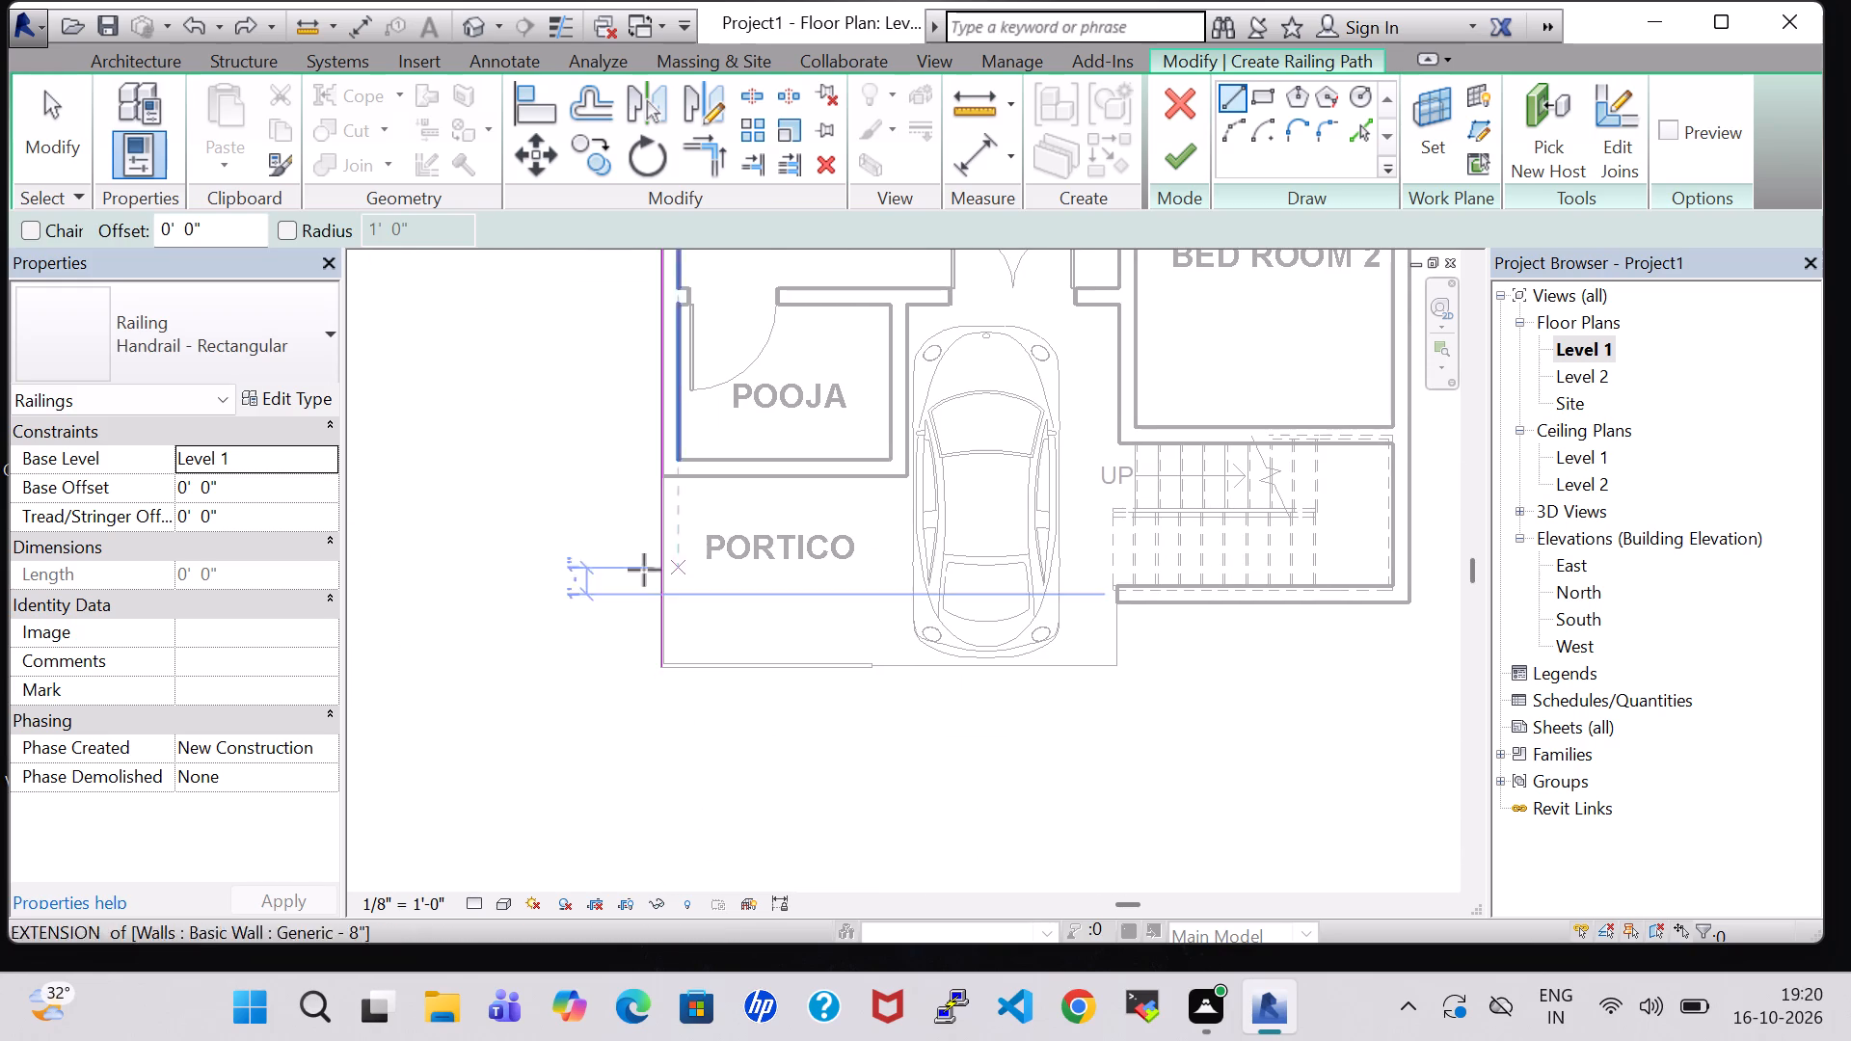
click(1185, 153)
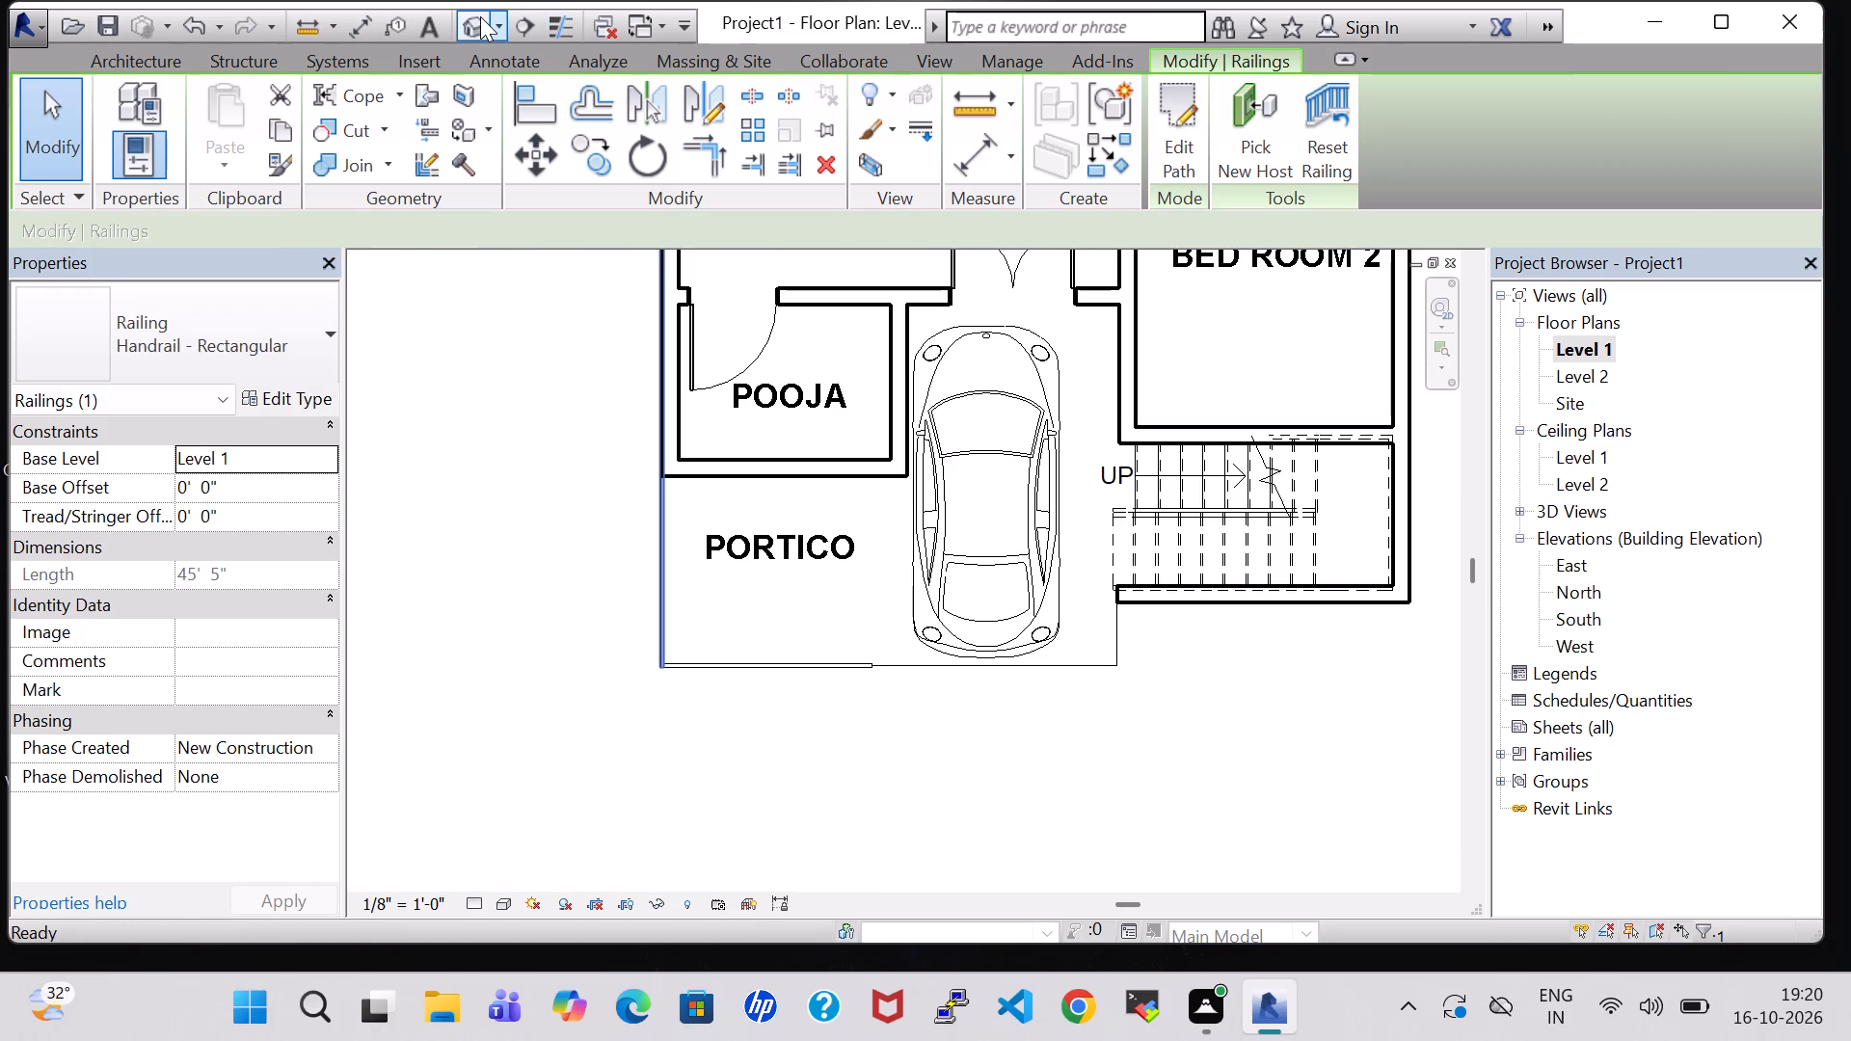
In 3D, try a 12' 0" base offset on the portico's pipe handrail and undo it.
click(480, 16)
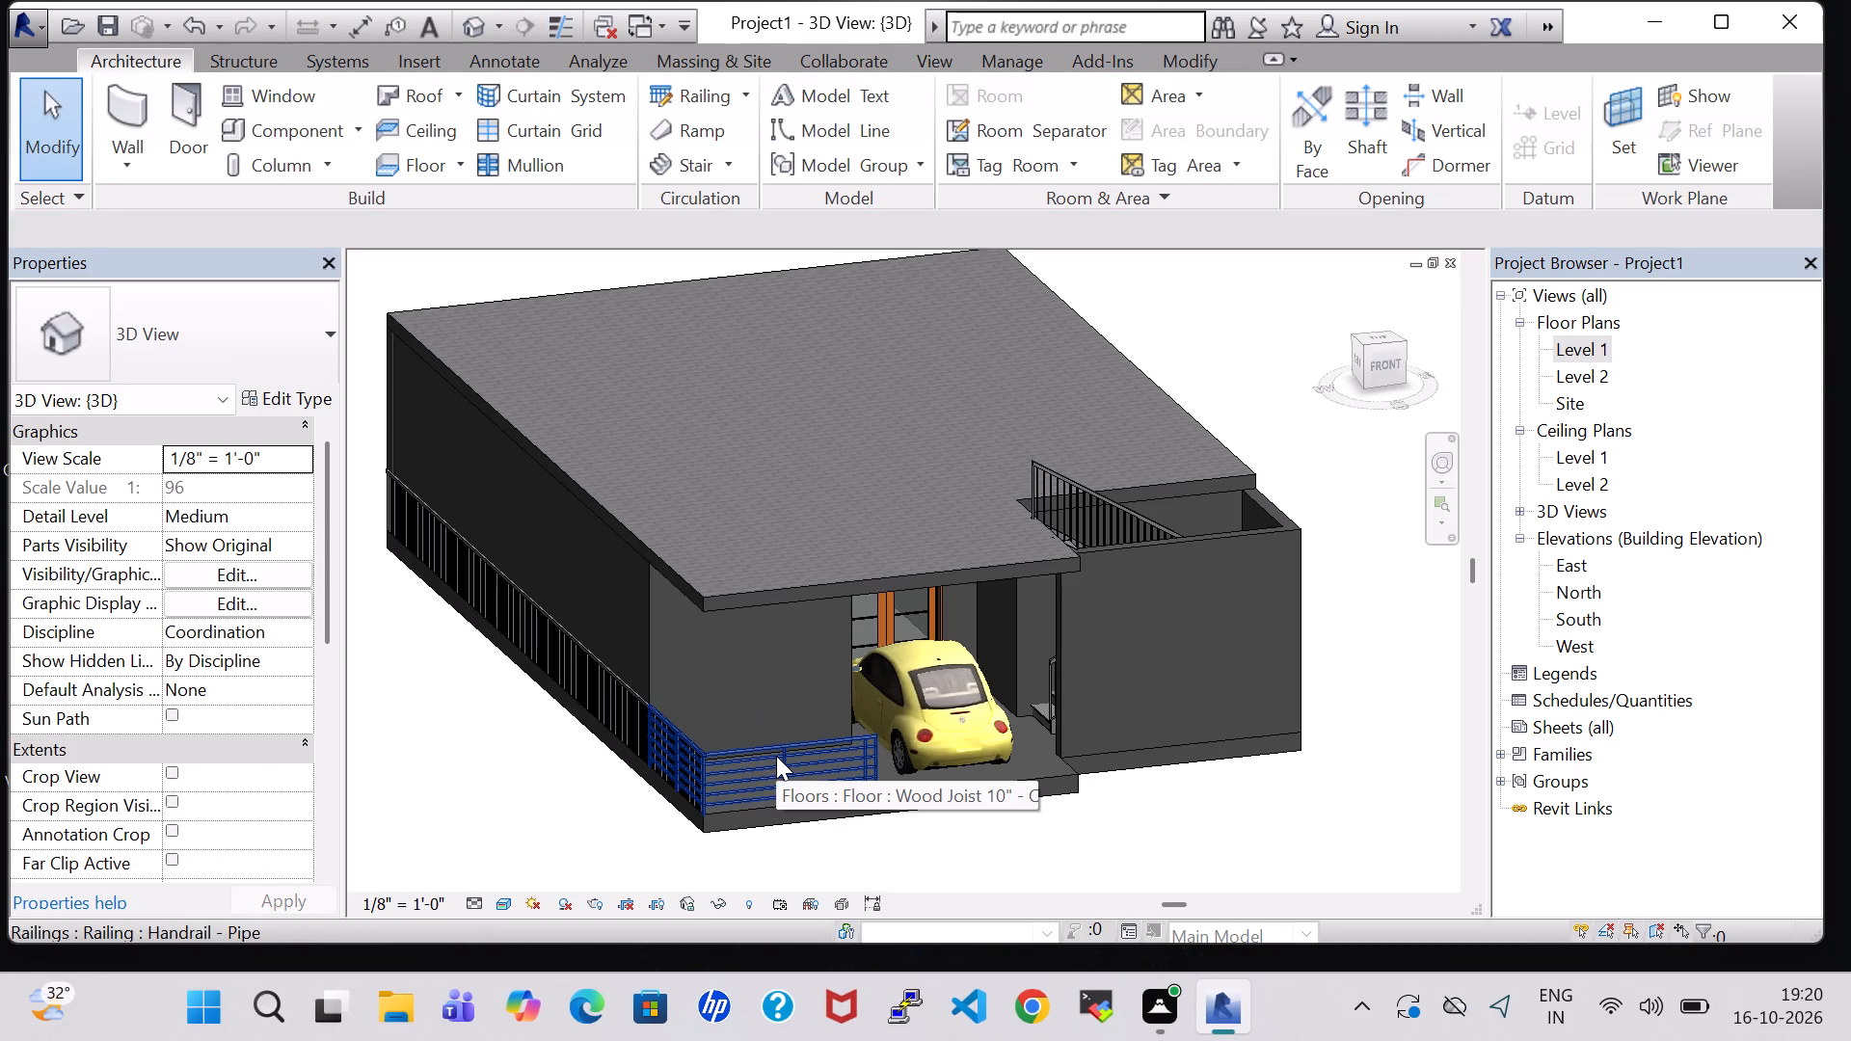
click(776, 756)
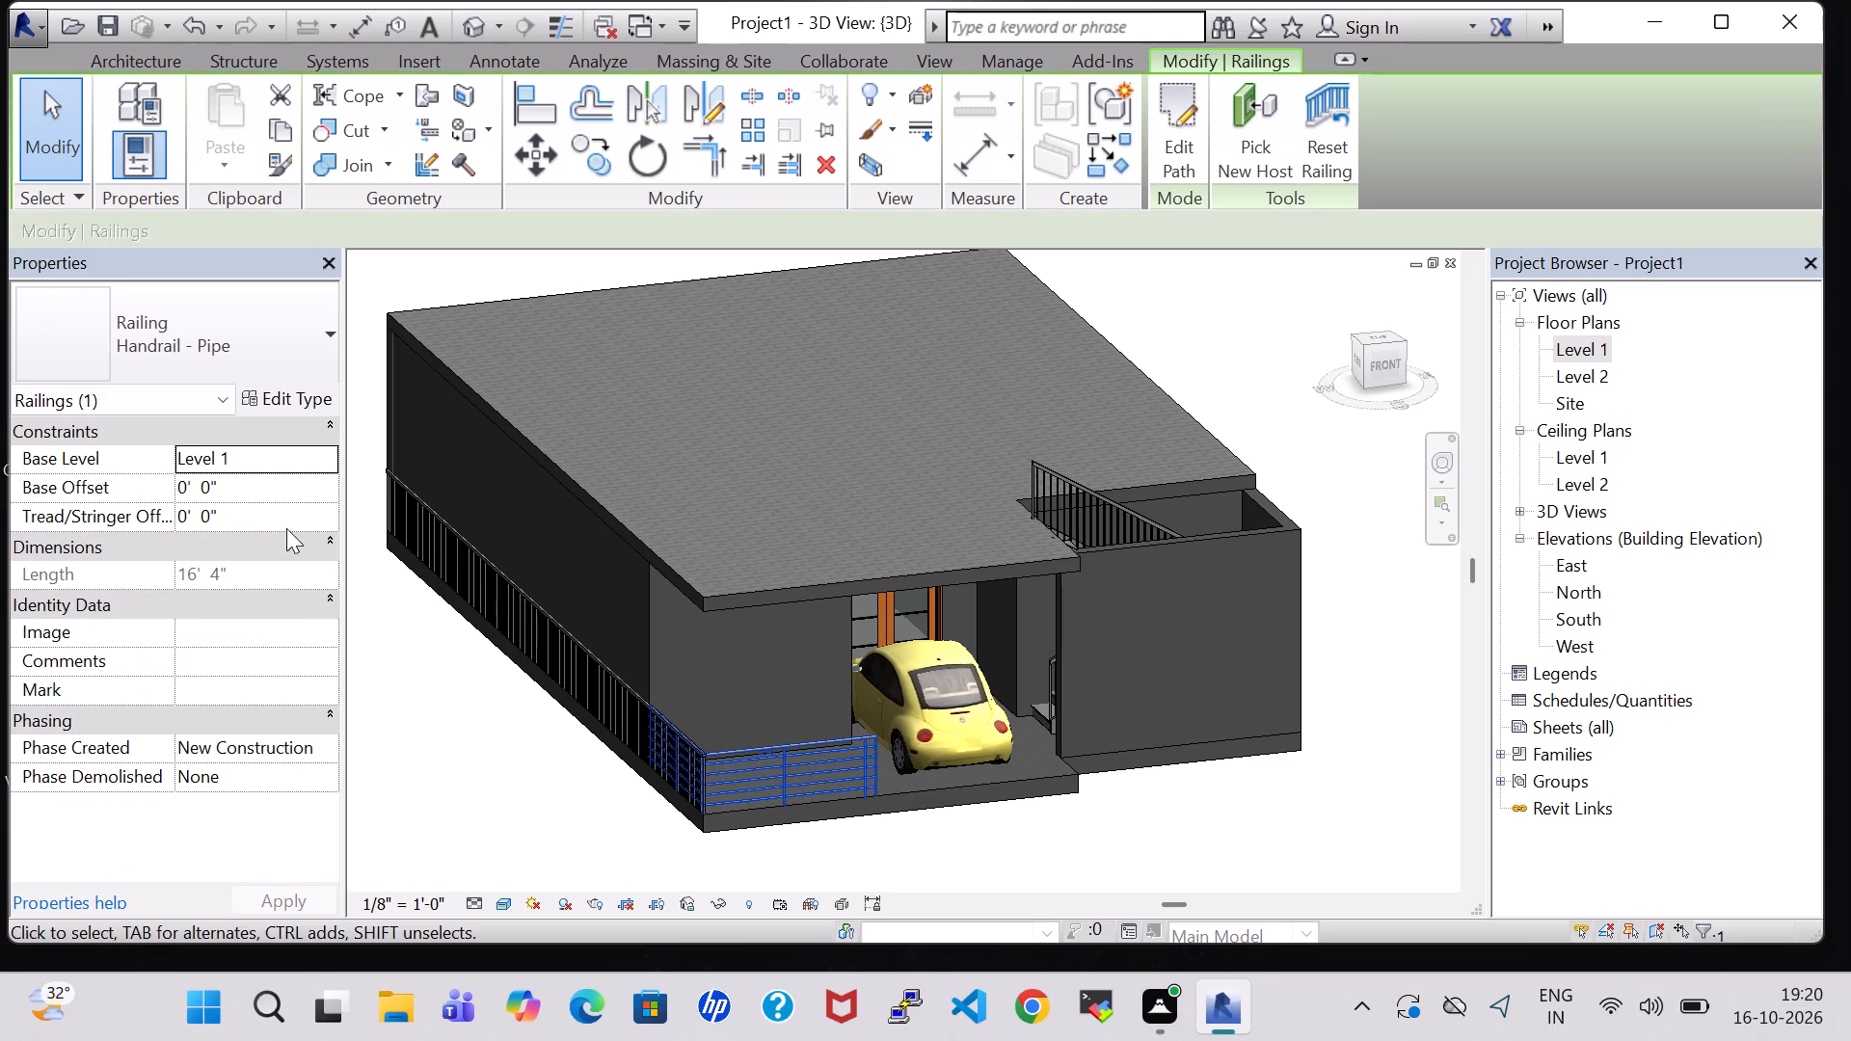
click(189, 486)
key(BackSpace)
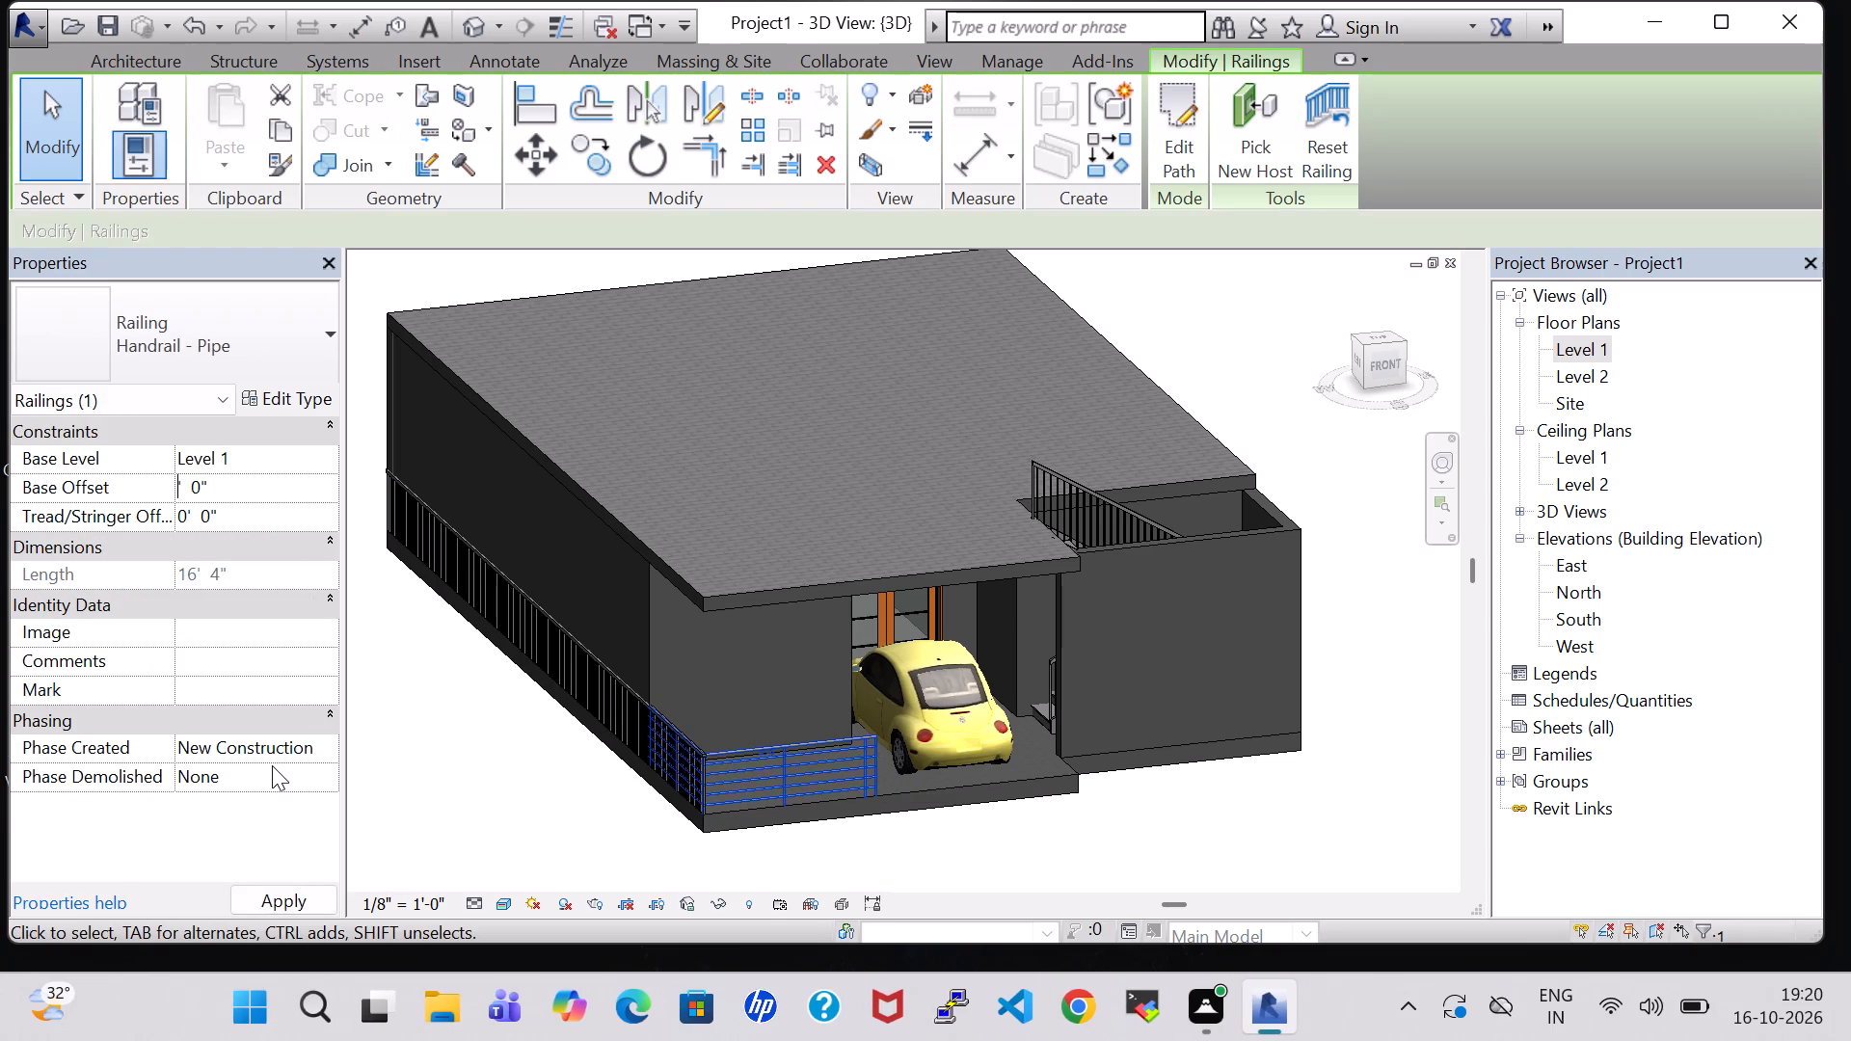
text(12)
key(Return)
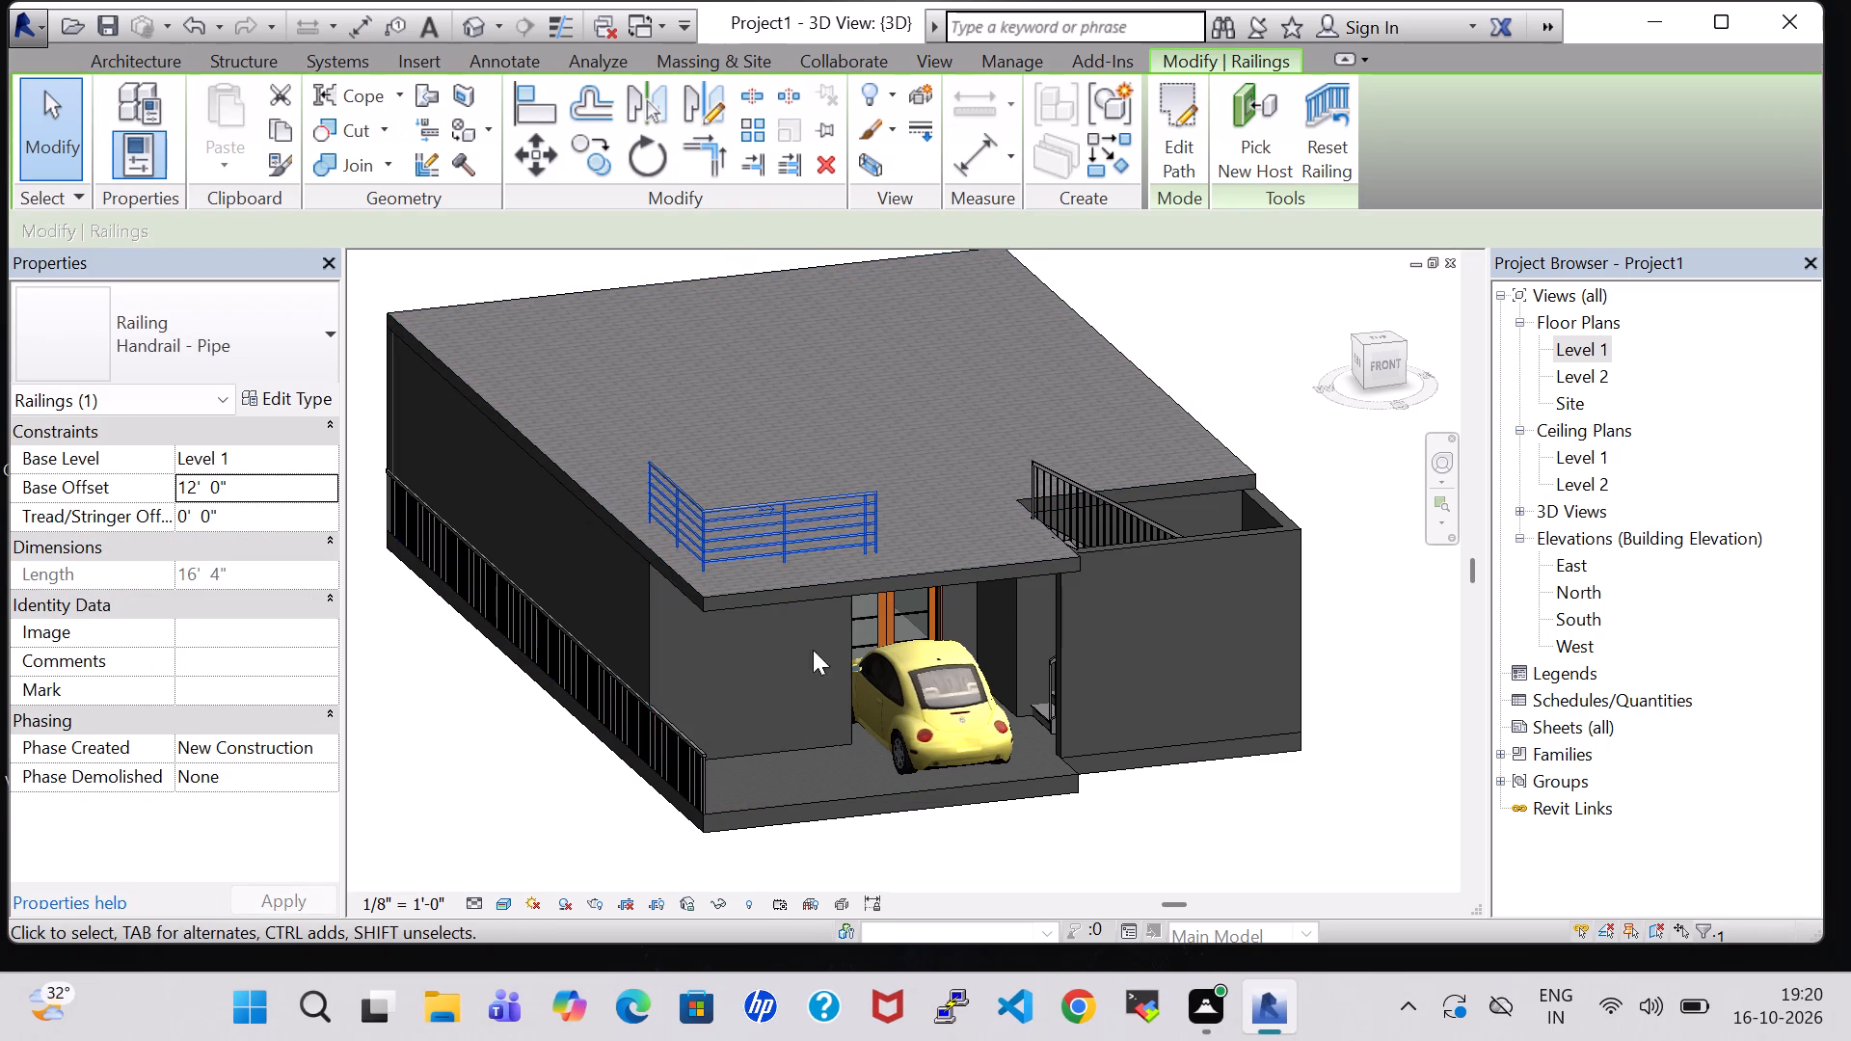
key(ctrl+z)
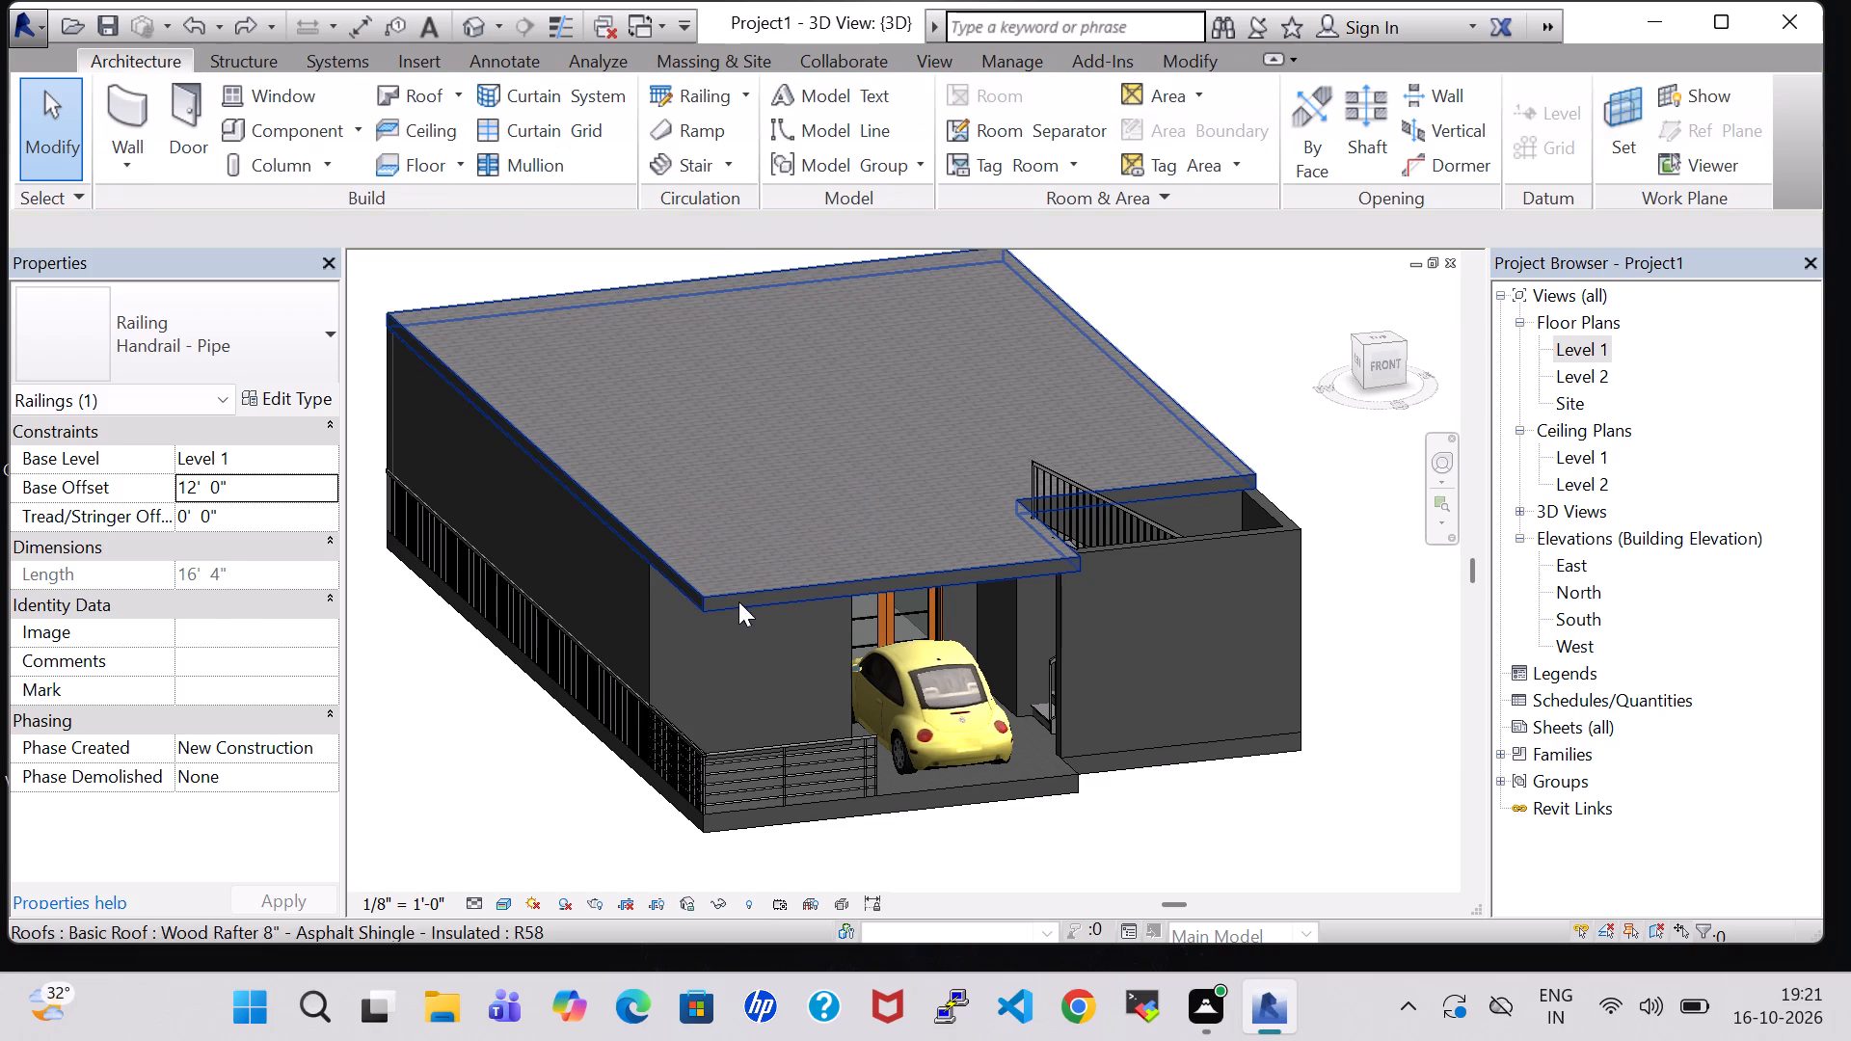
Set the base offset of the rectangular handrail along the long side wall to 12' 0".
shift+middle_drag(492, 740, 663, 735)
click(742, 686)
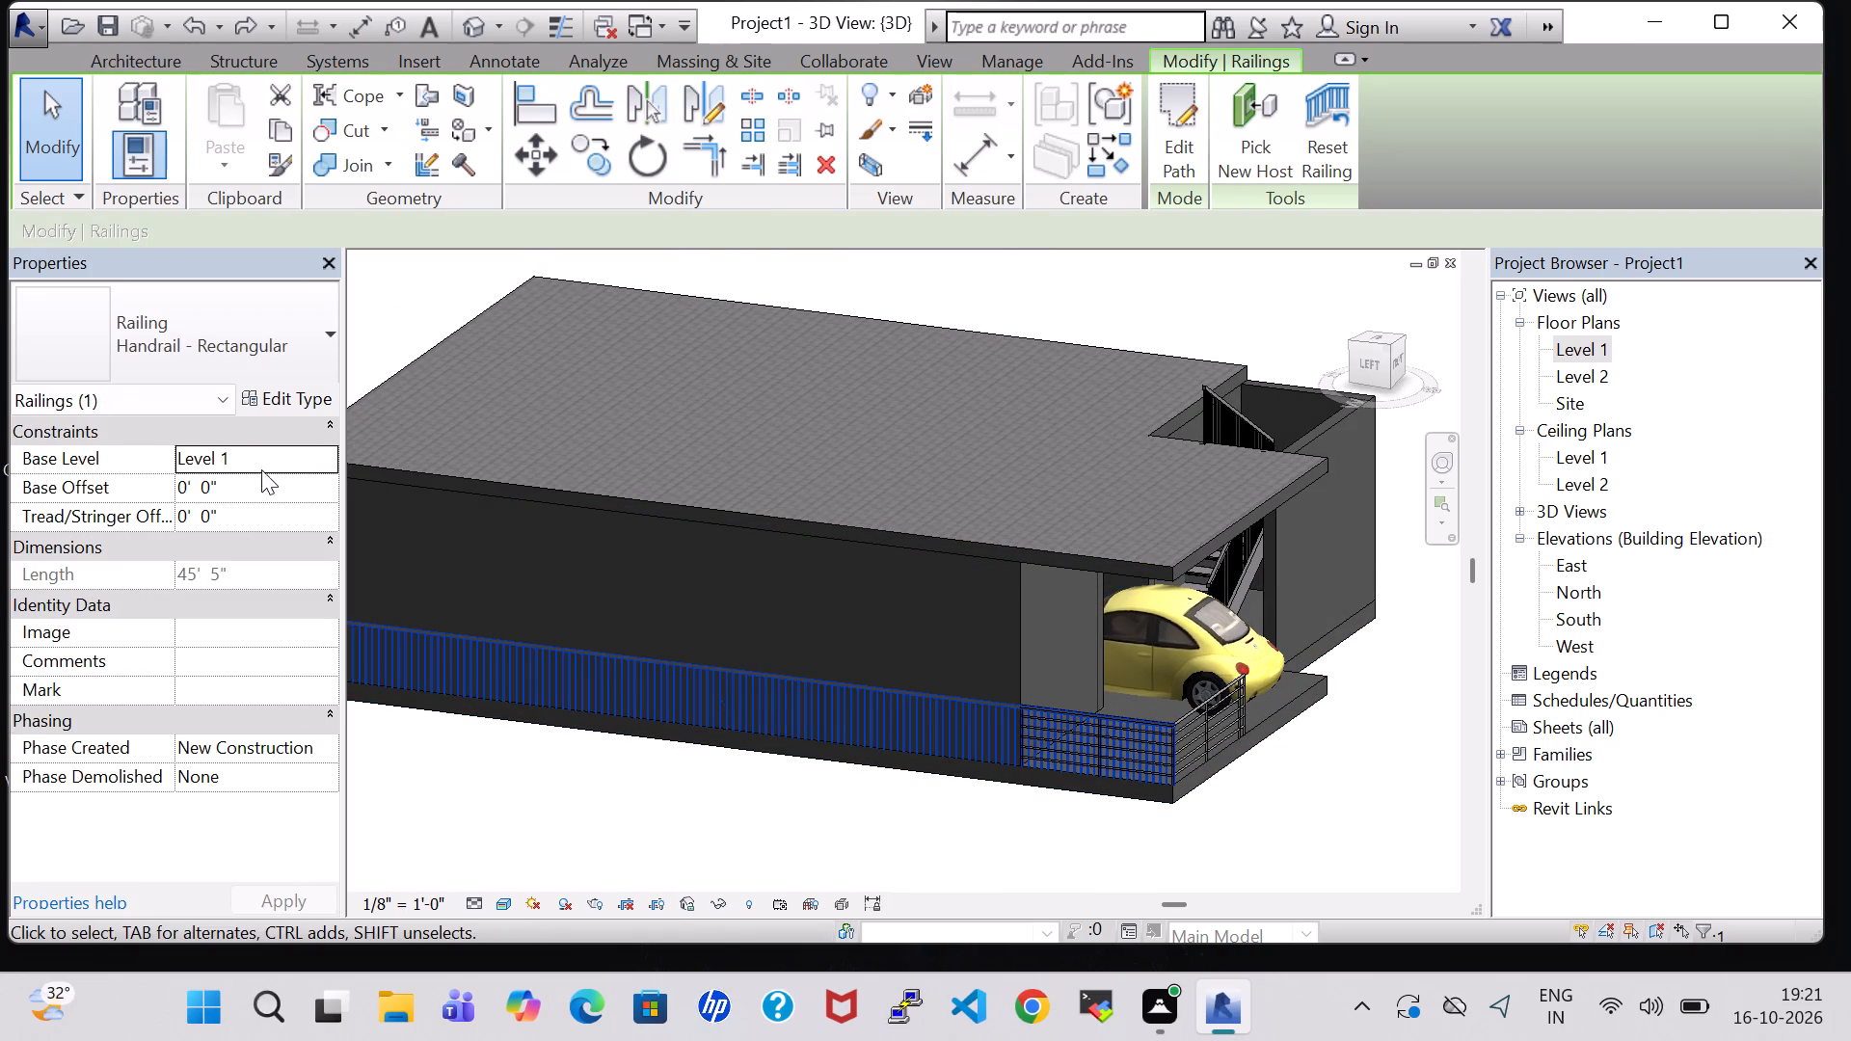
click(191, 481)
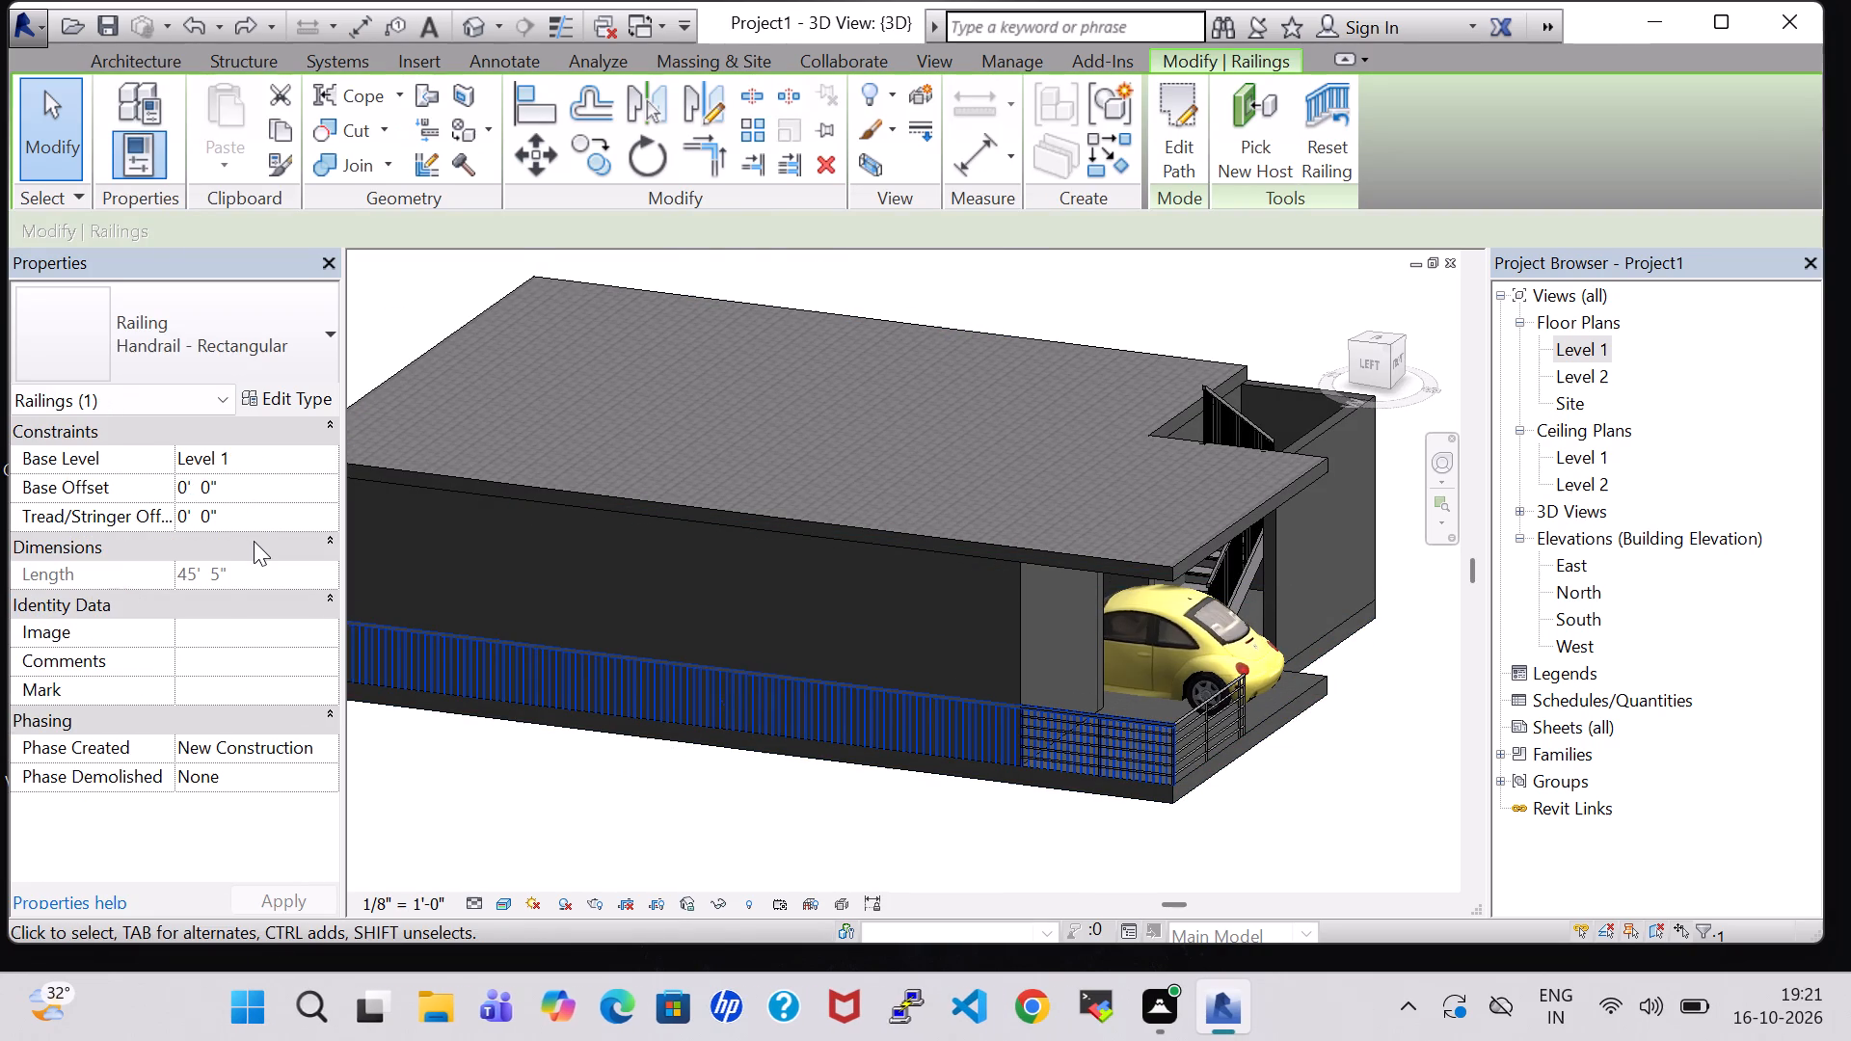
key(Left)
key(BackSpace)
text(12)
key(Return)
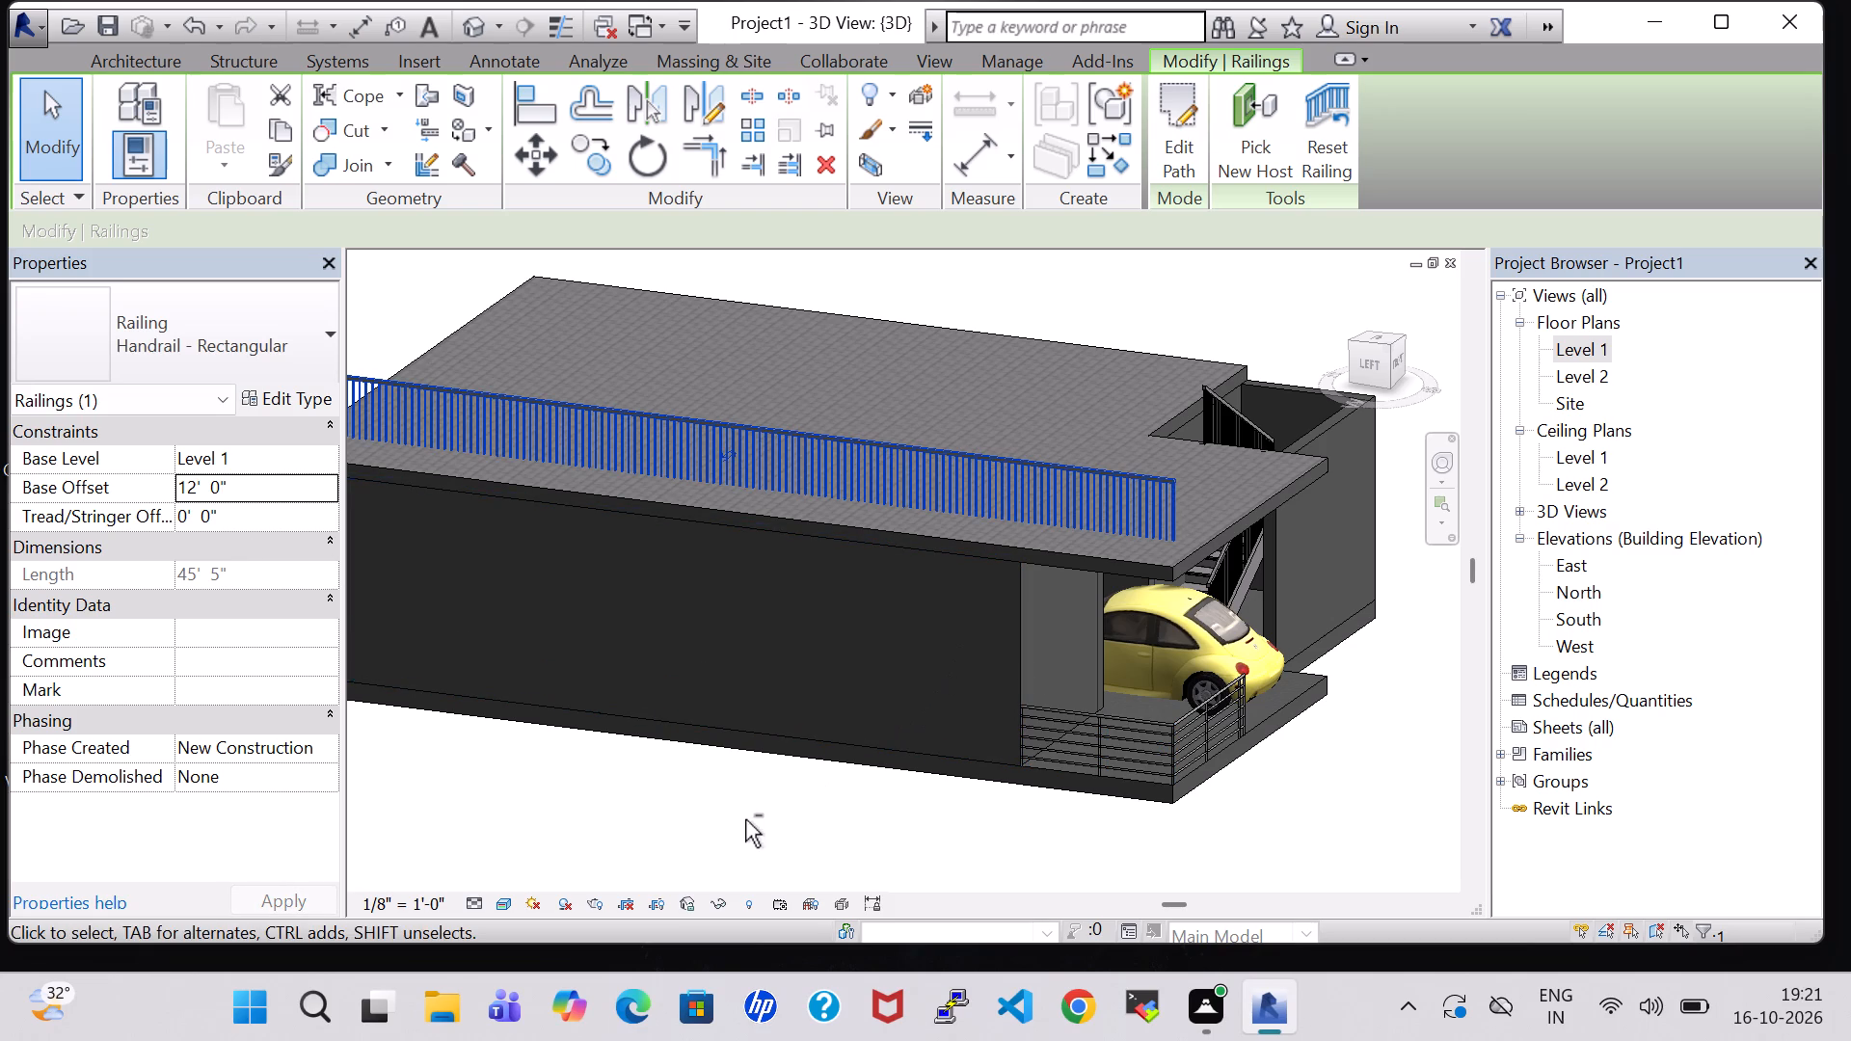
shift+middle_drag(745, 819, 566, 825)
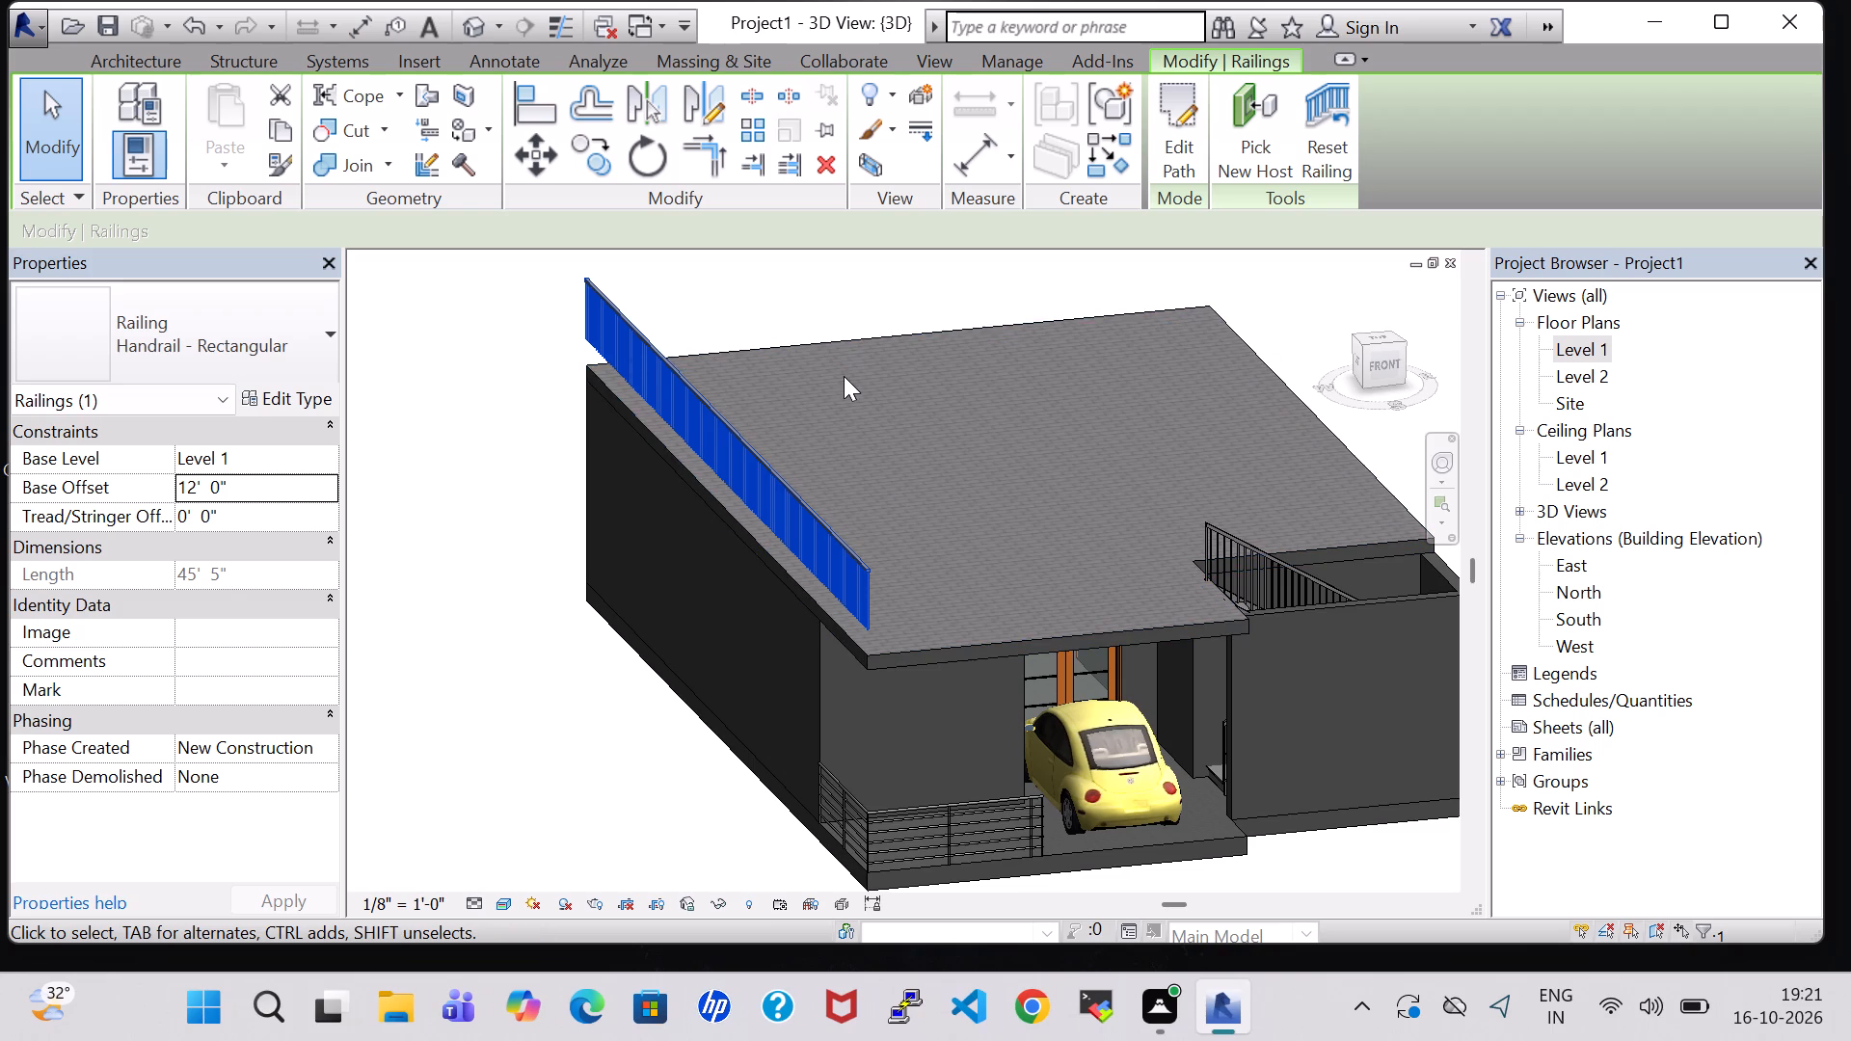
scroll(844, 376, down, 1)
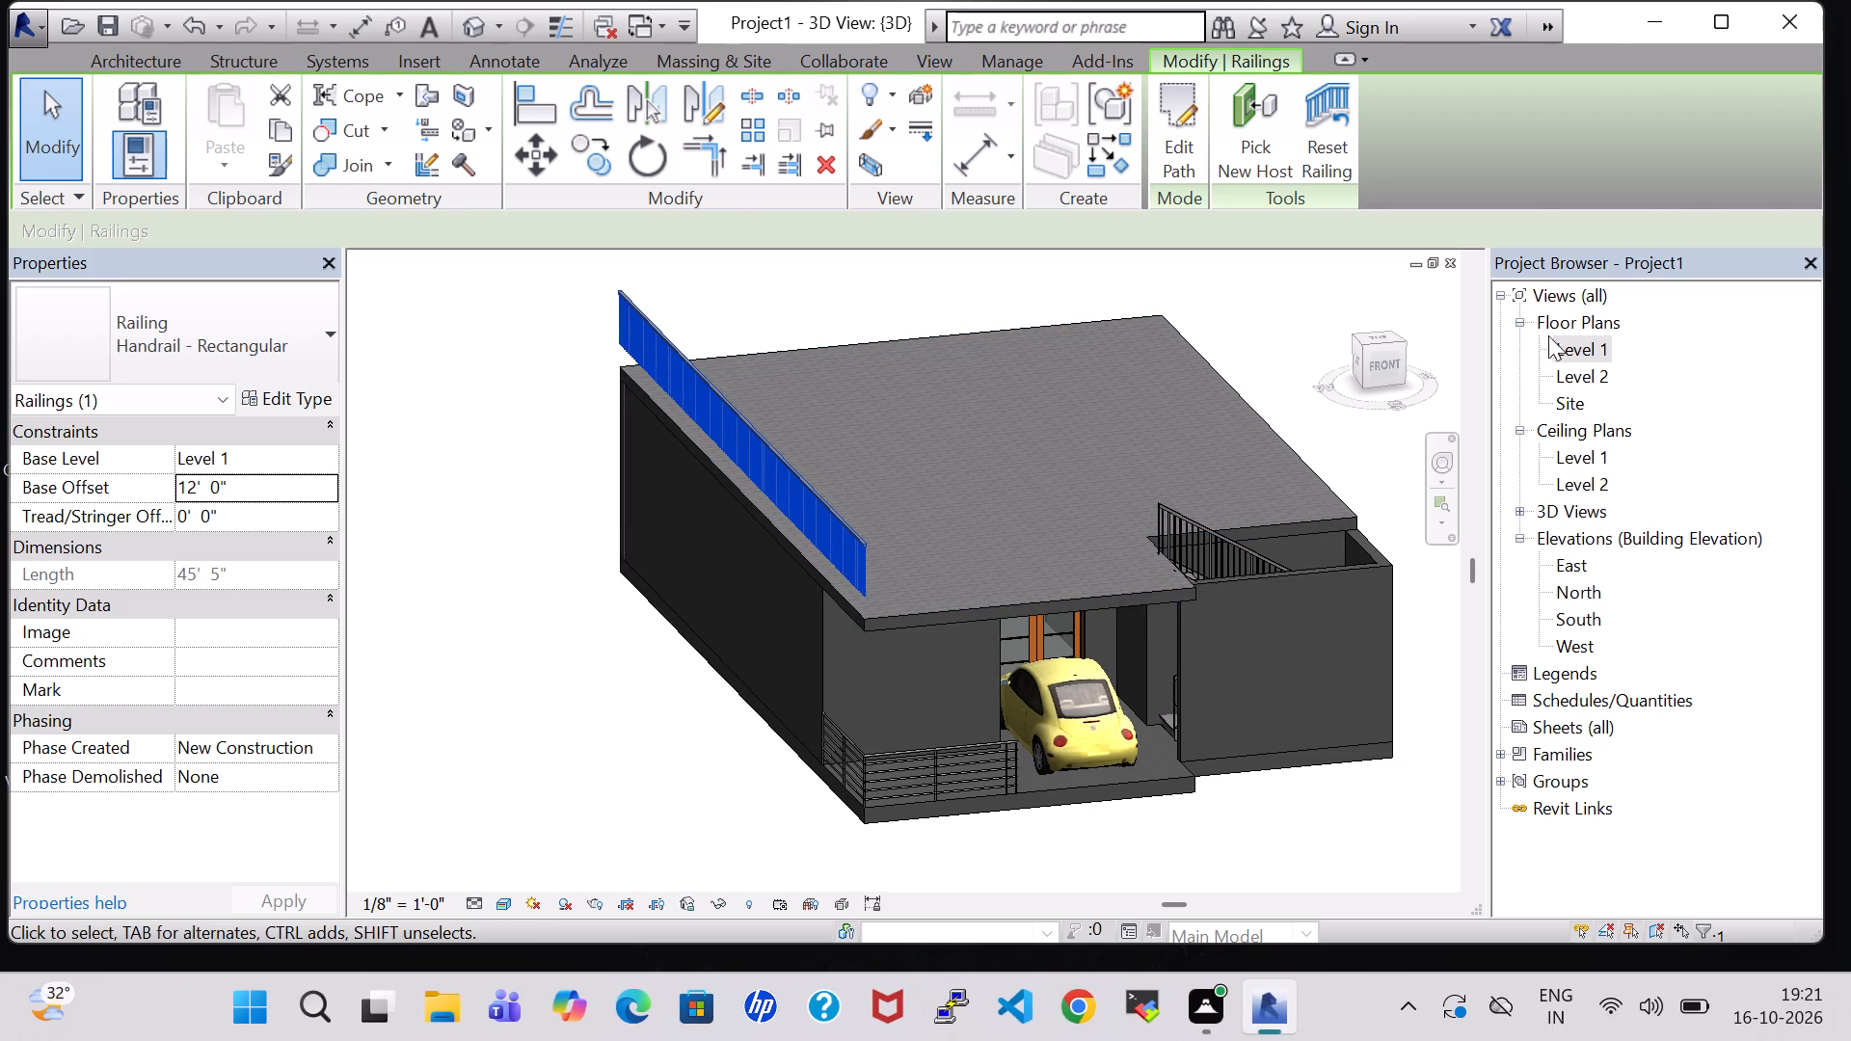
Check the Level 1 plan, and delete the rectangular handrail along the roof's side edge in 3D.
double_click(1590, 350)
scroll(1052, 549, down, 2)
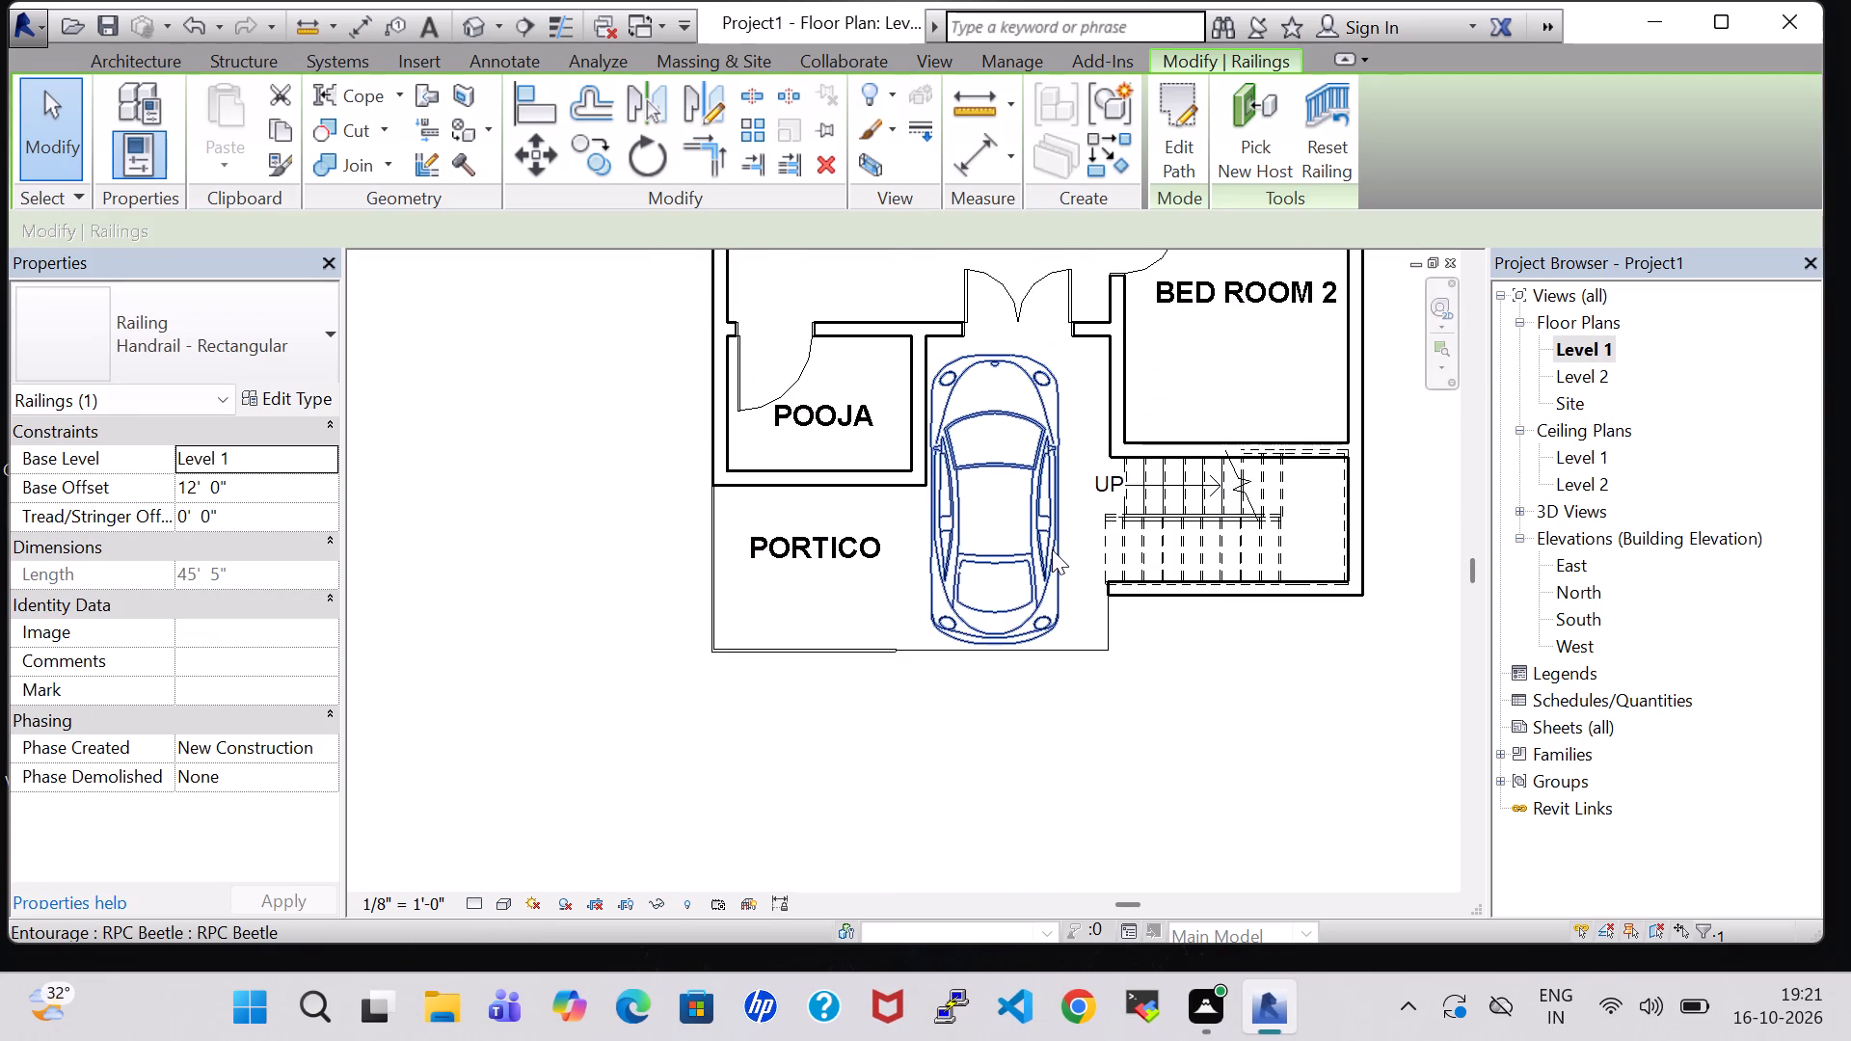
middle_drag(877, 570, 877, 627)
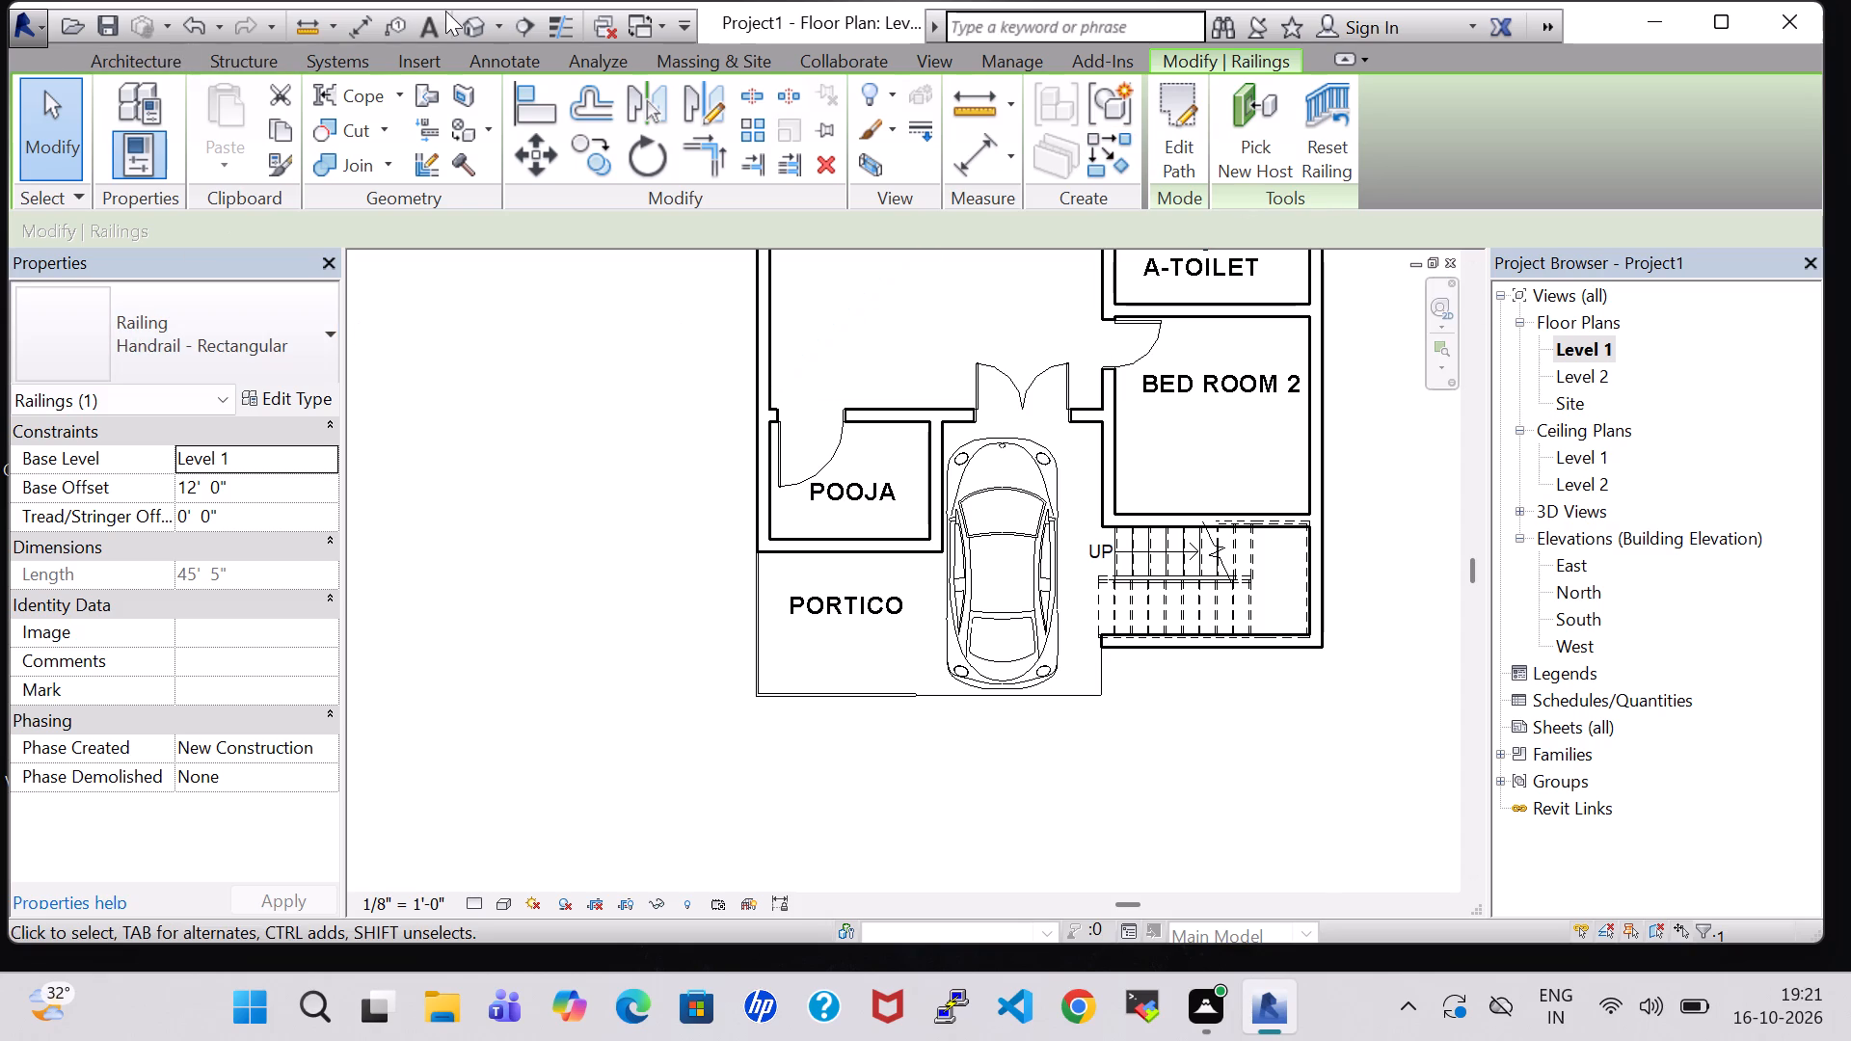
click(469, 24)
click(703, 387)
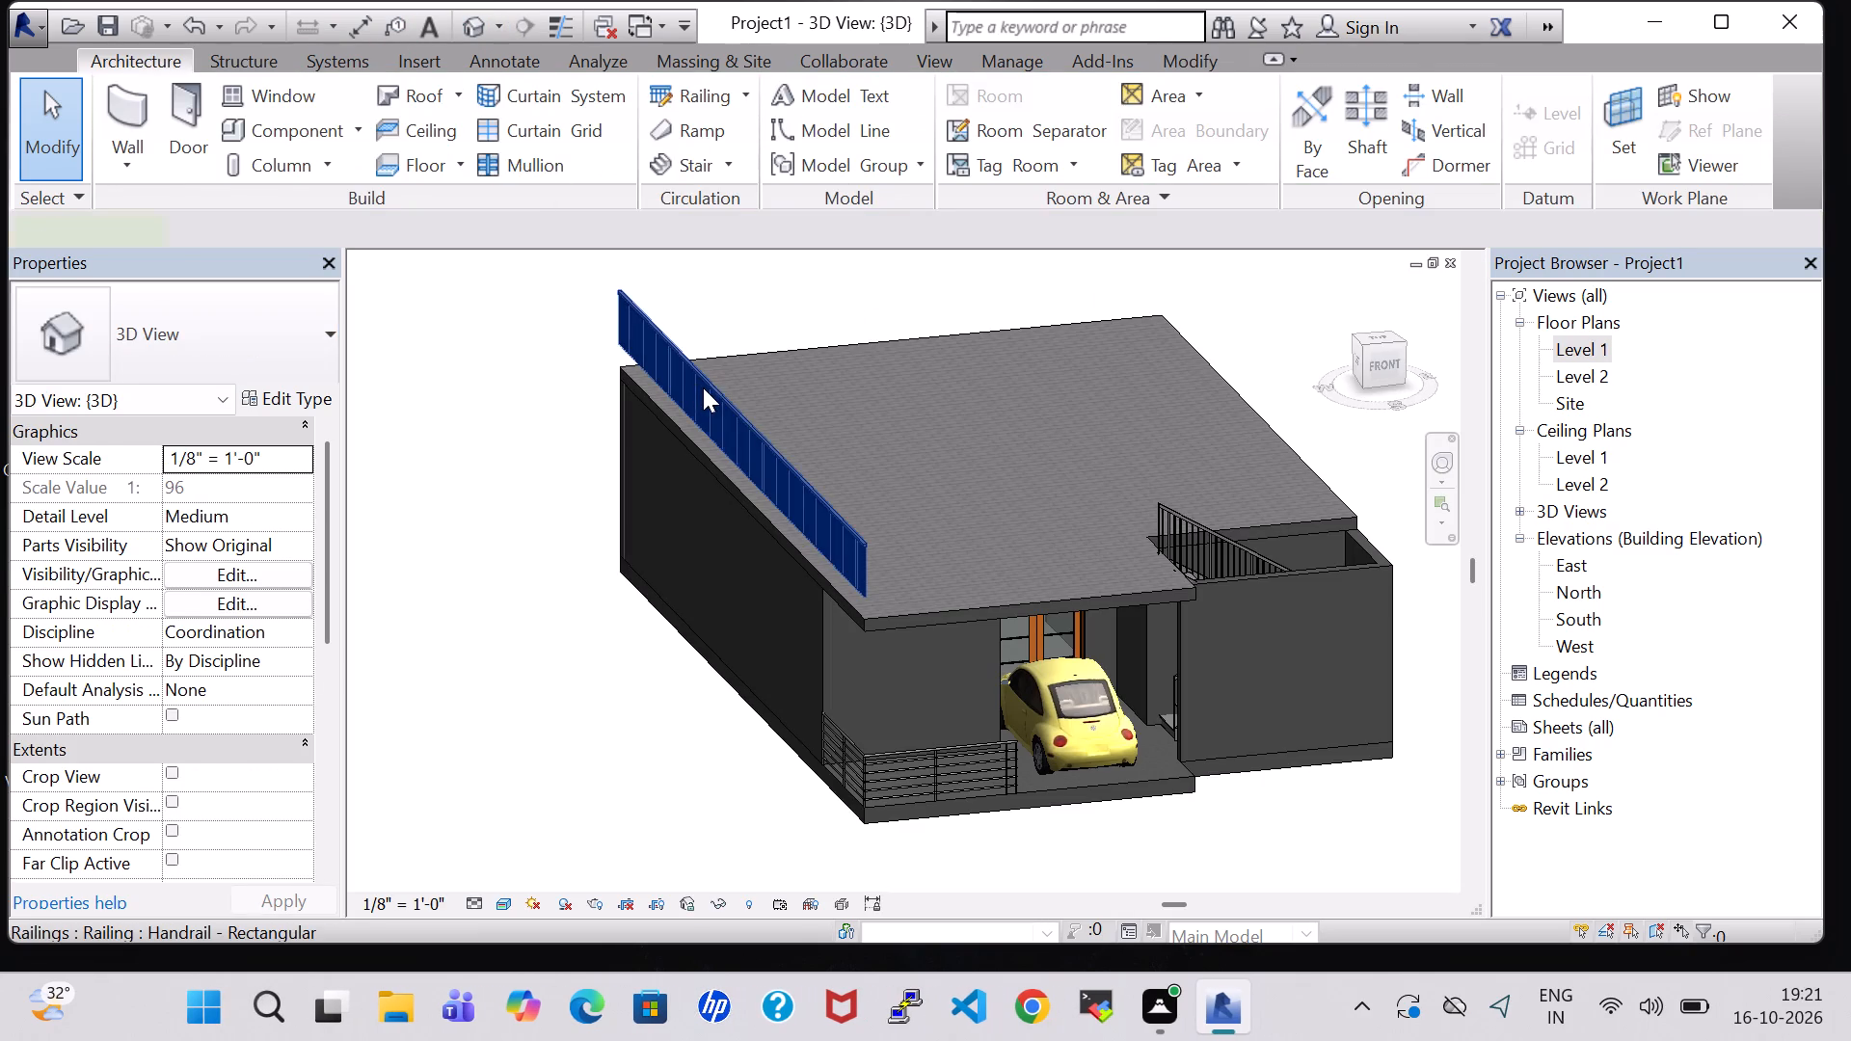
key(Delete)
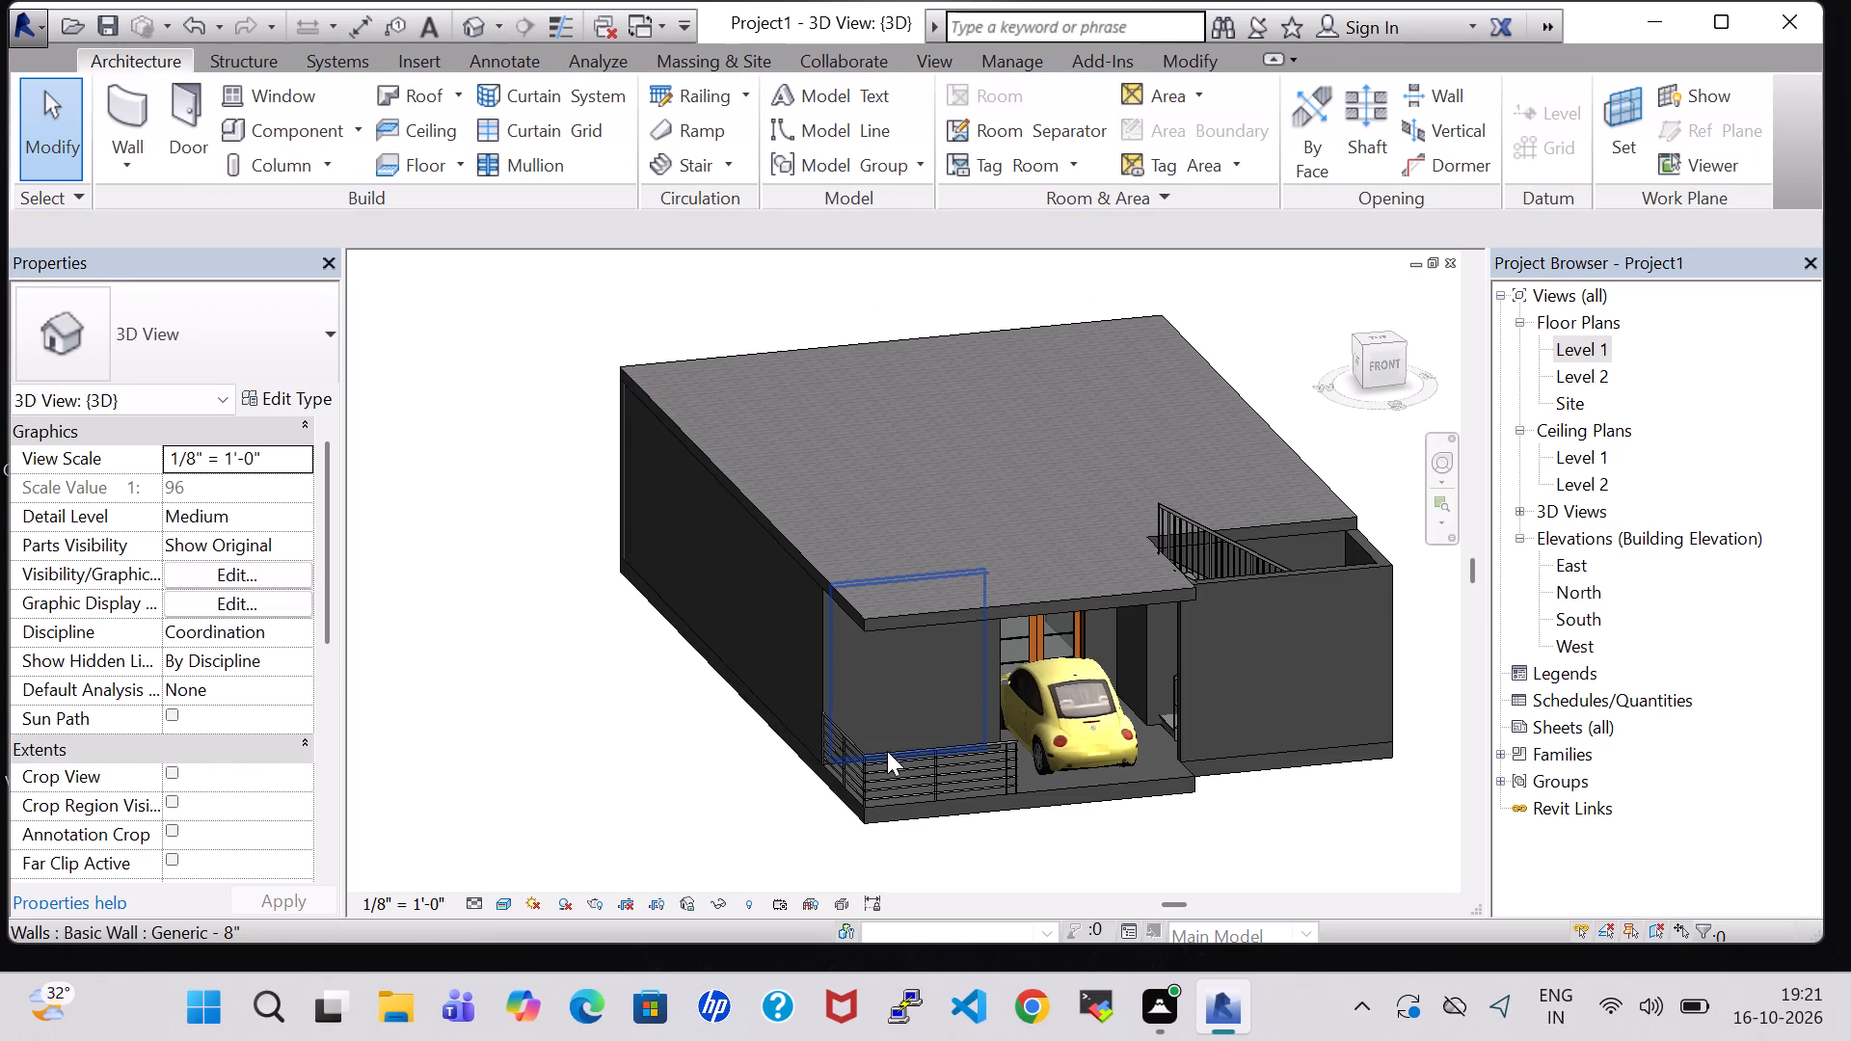
On Level 1, create a Handrail - Rectangular railing along the outer side wall from the pooja room's portico-side corner to the kitchen corner.
double_click(1596, 351)
scroll(995, 425, down, 2)
middle_drag(840, 361, 772, 531)
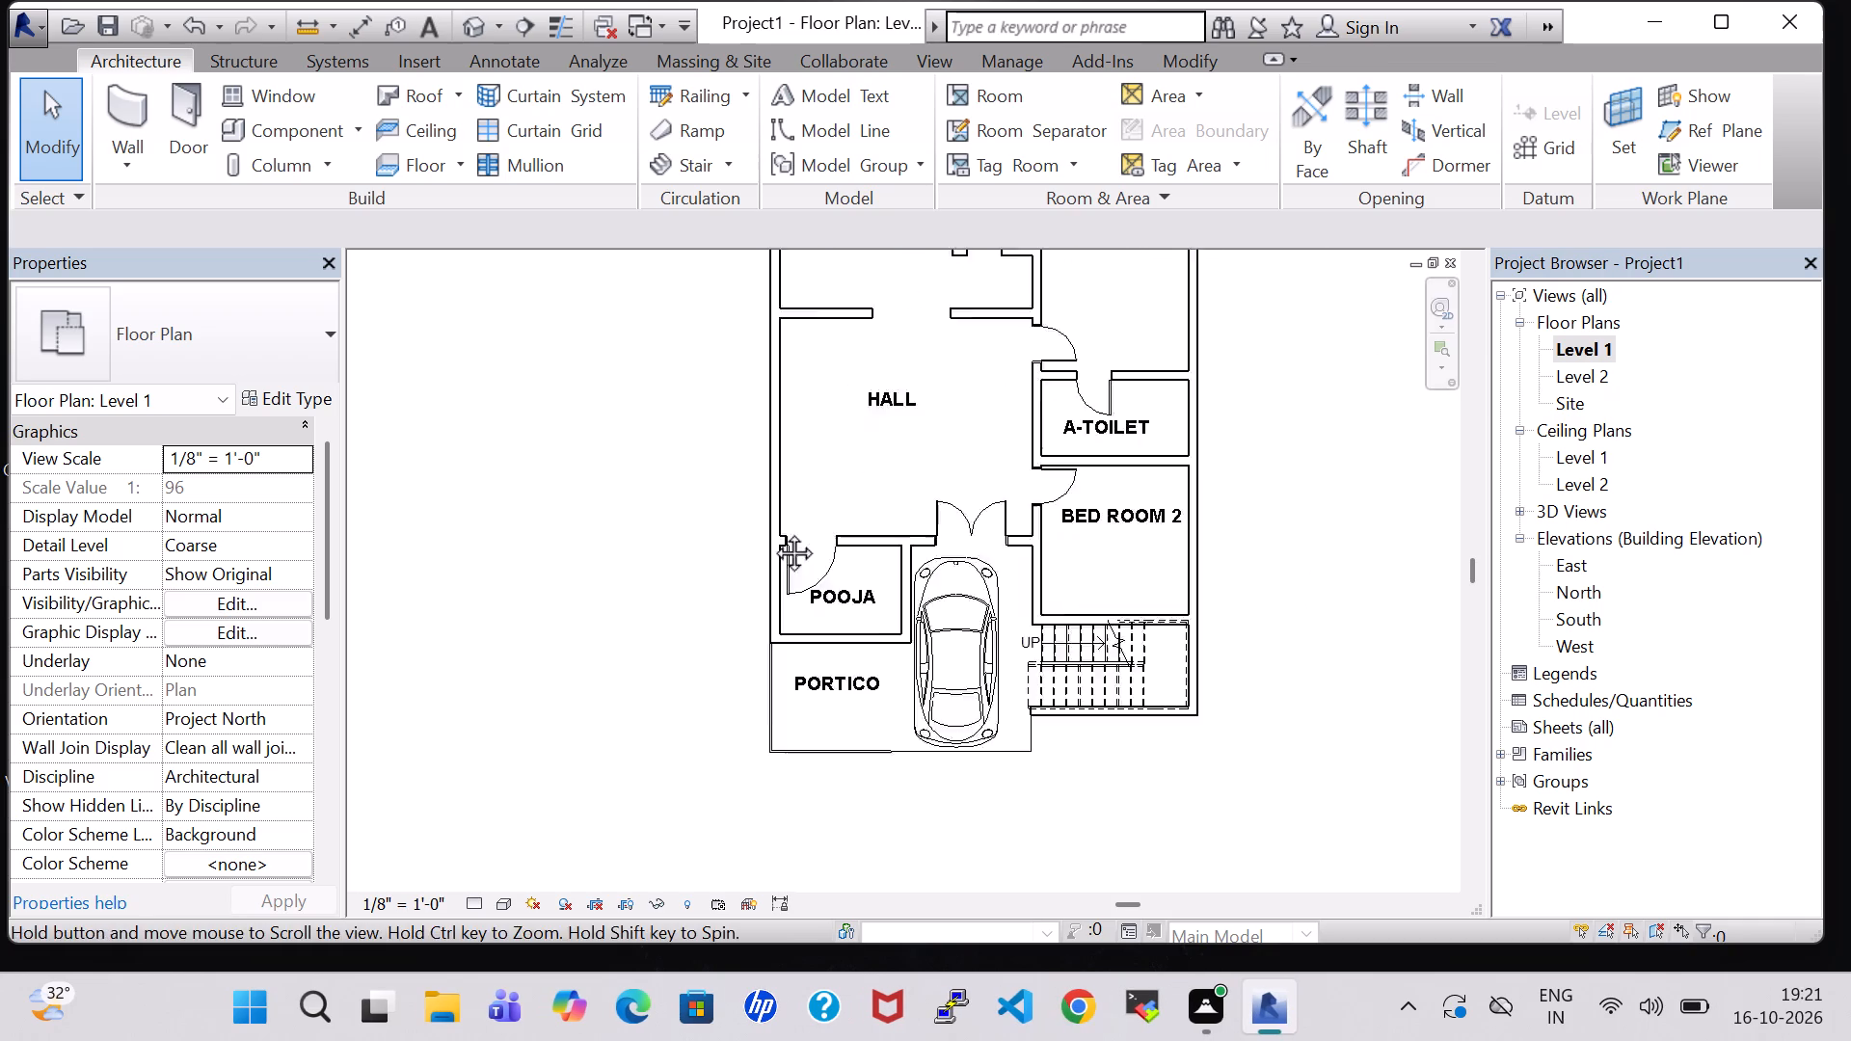
middle_drag(772, 531, 768, 553)
click(669, 91)
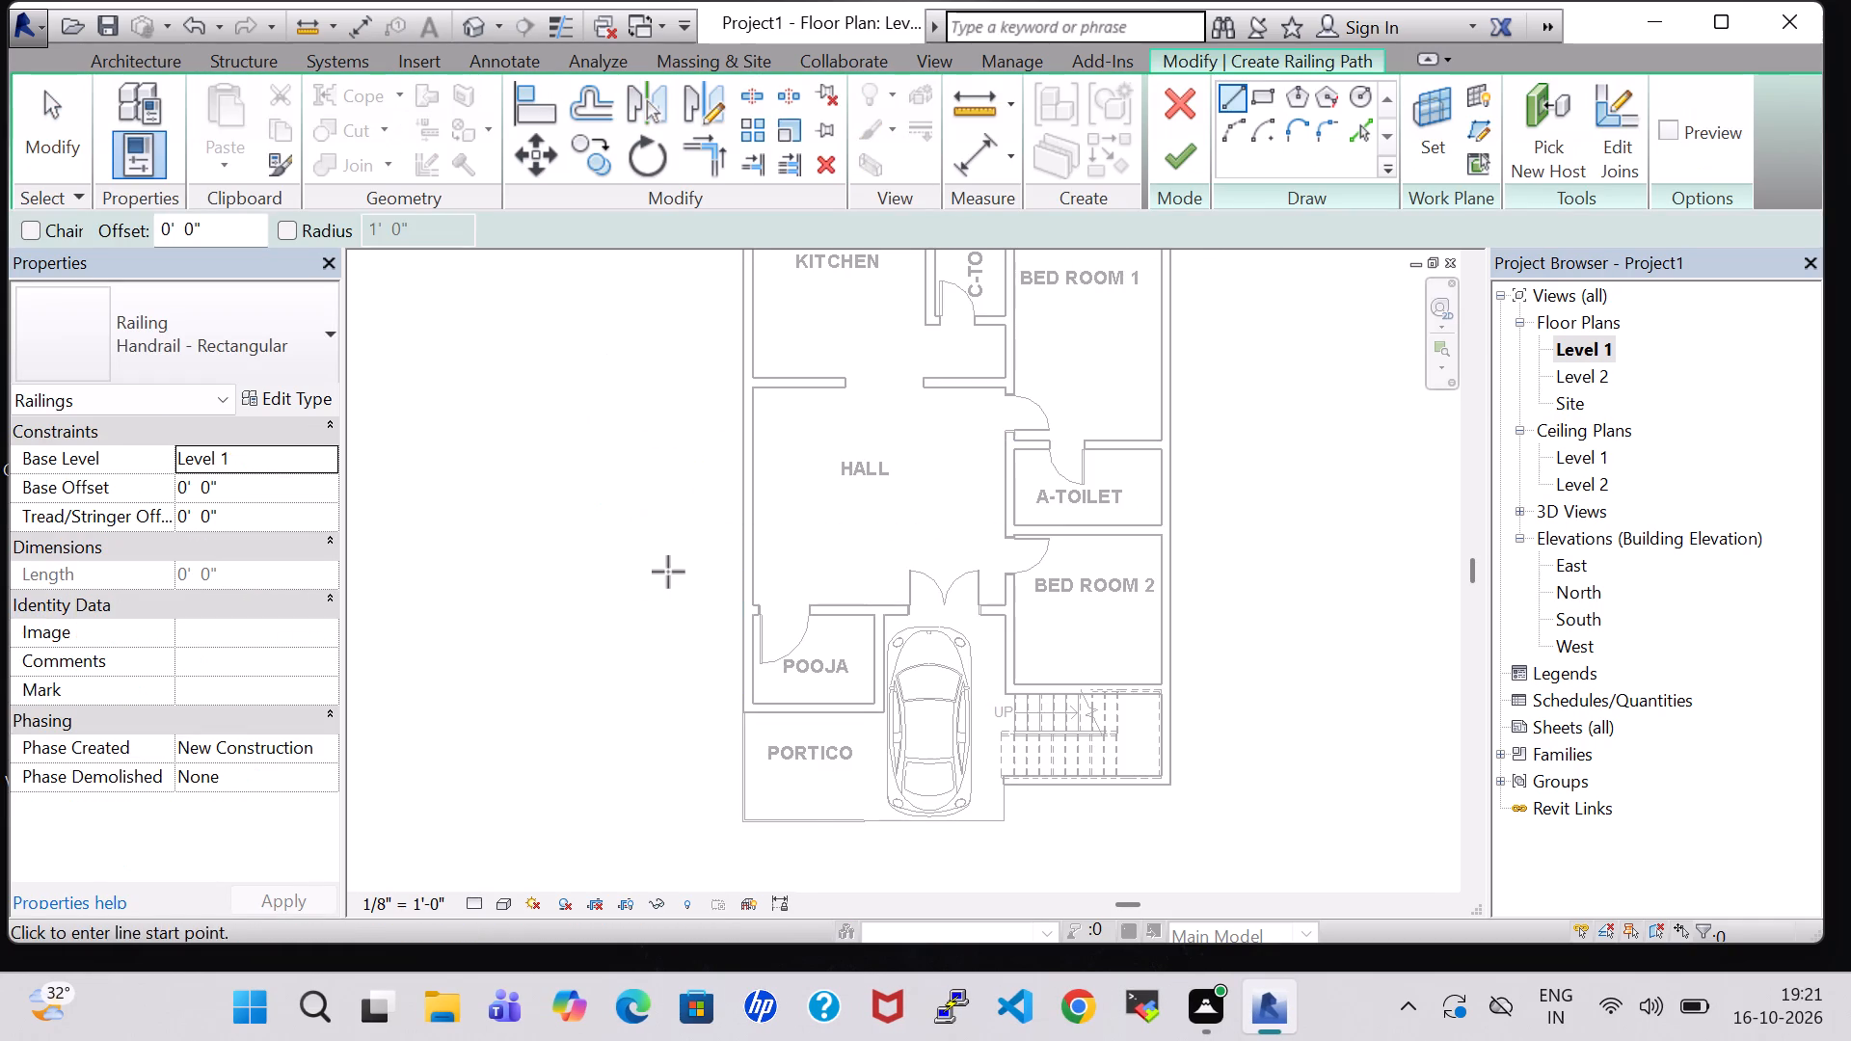
scroll(668, 574, up, 4)
click(801, 820)
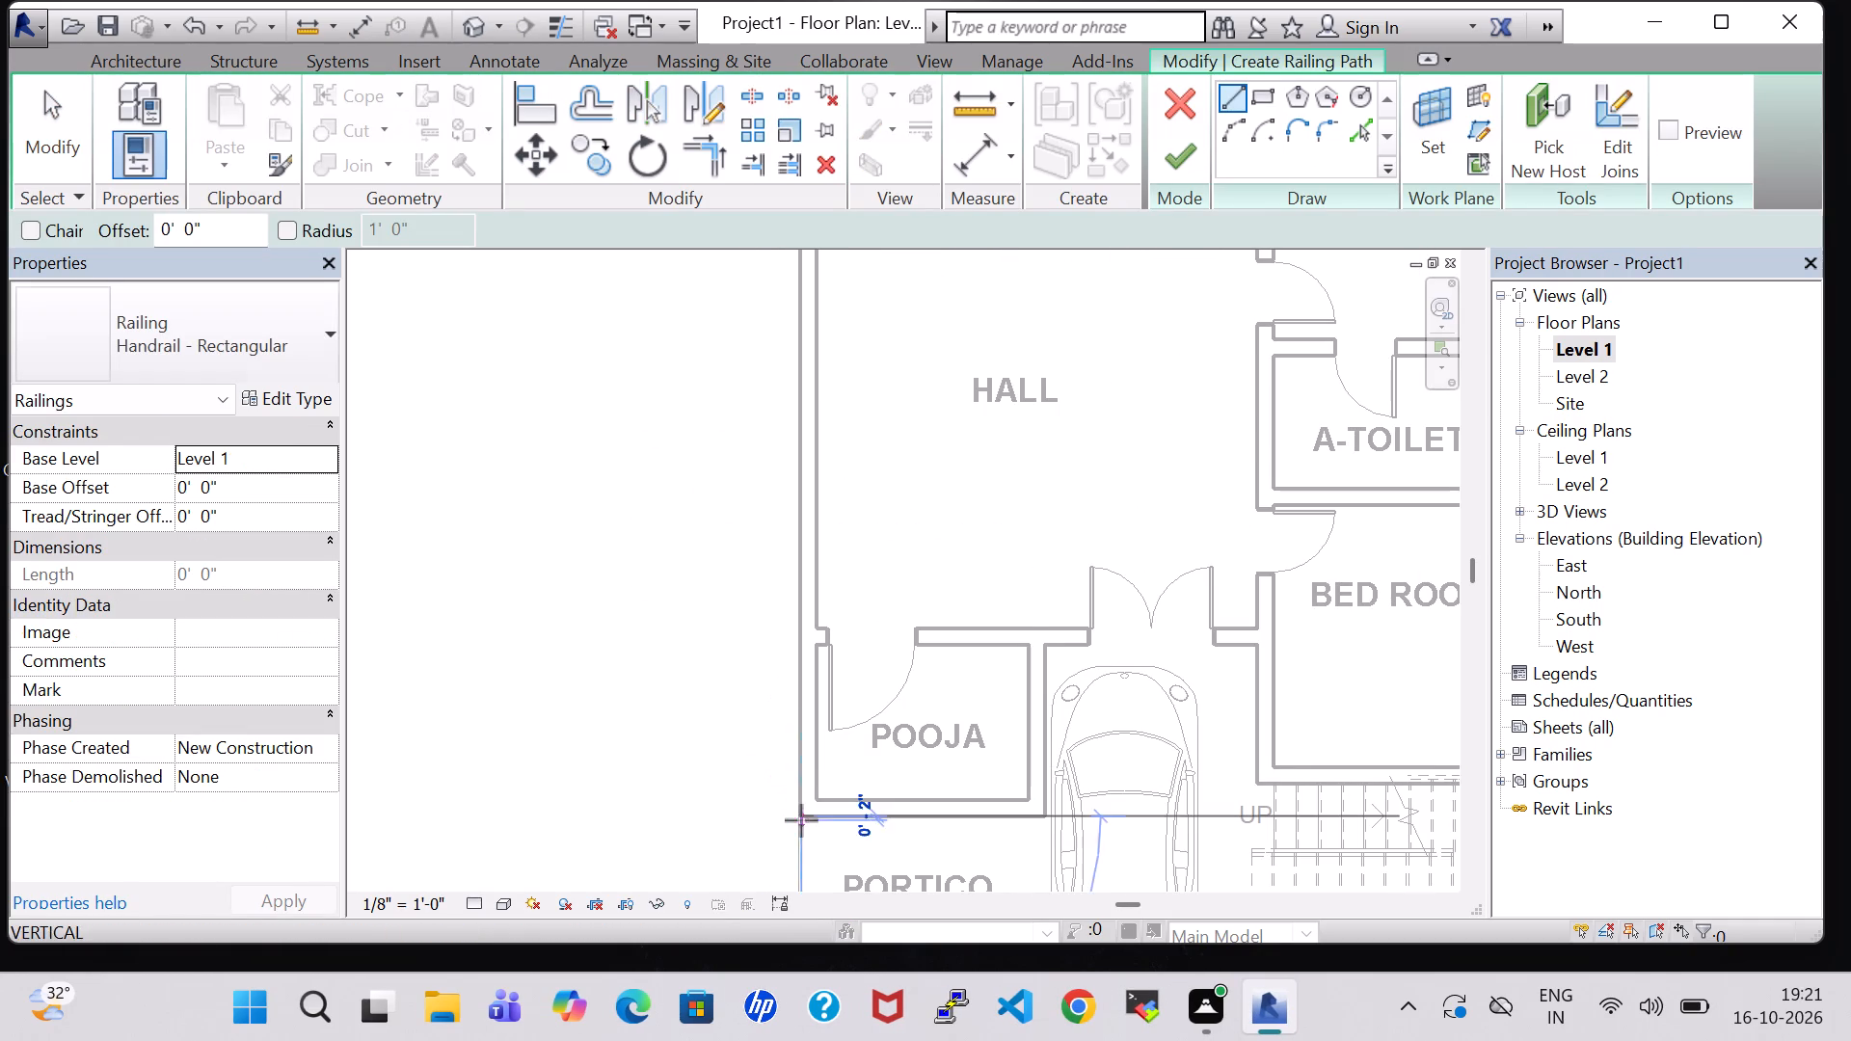
middle_drag(791, 531, 752, 776)
middle_drag(753, 309, 723, 631)
scroll(713, 471, up, 2)
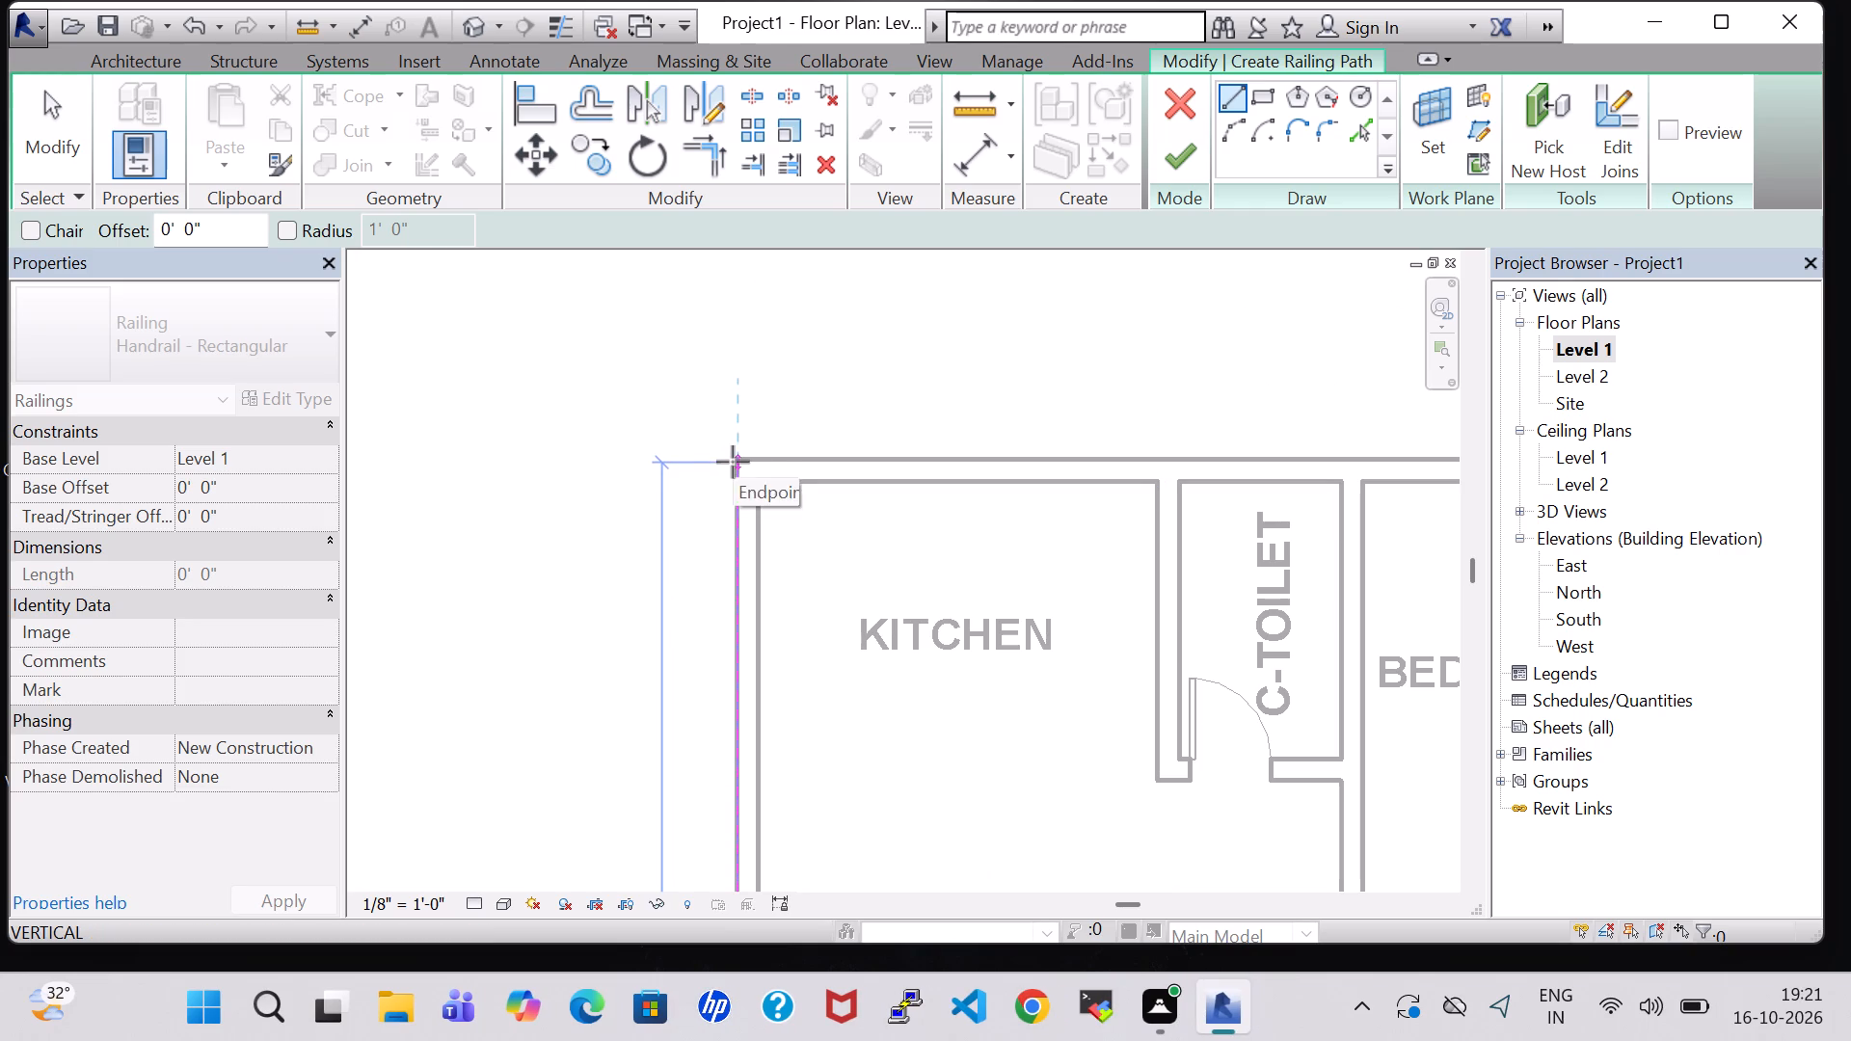
click(739, 462)
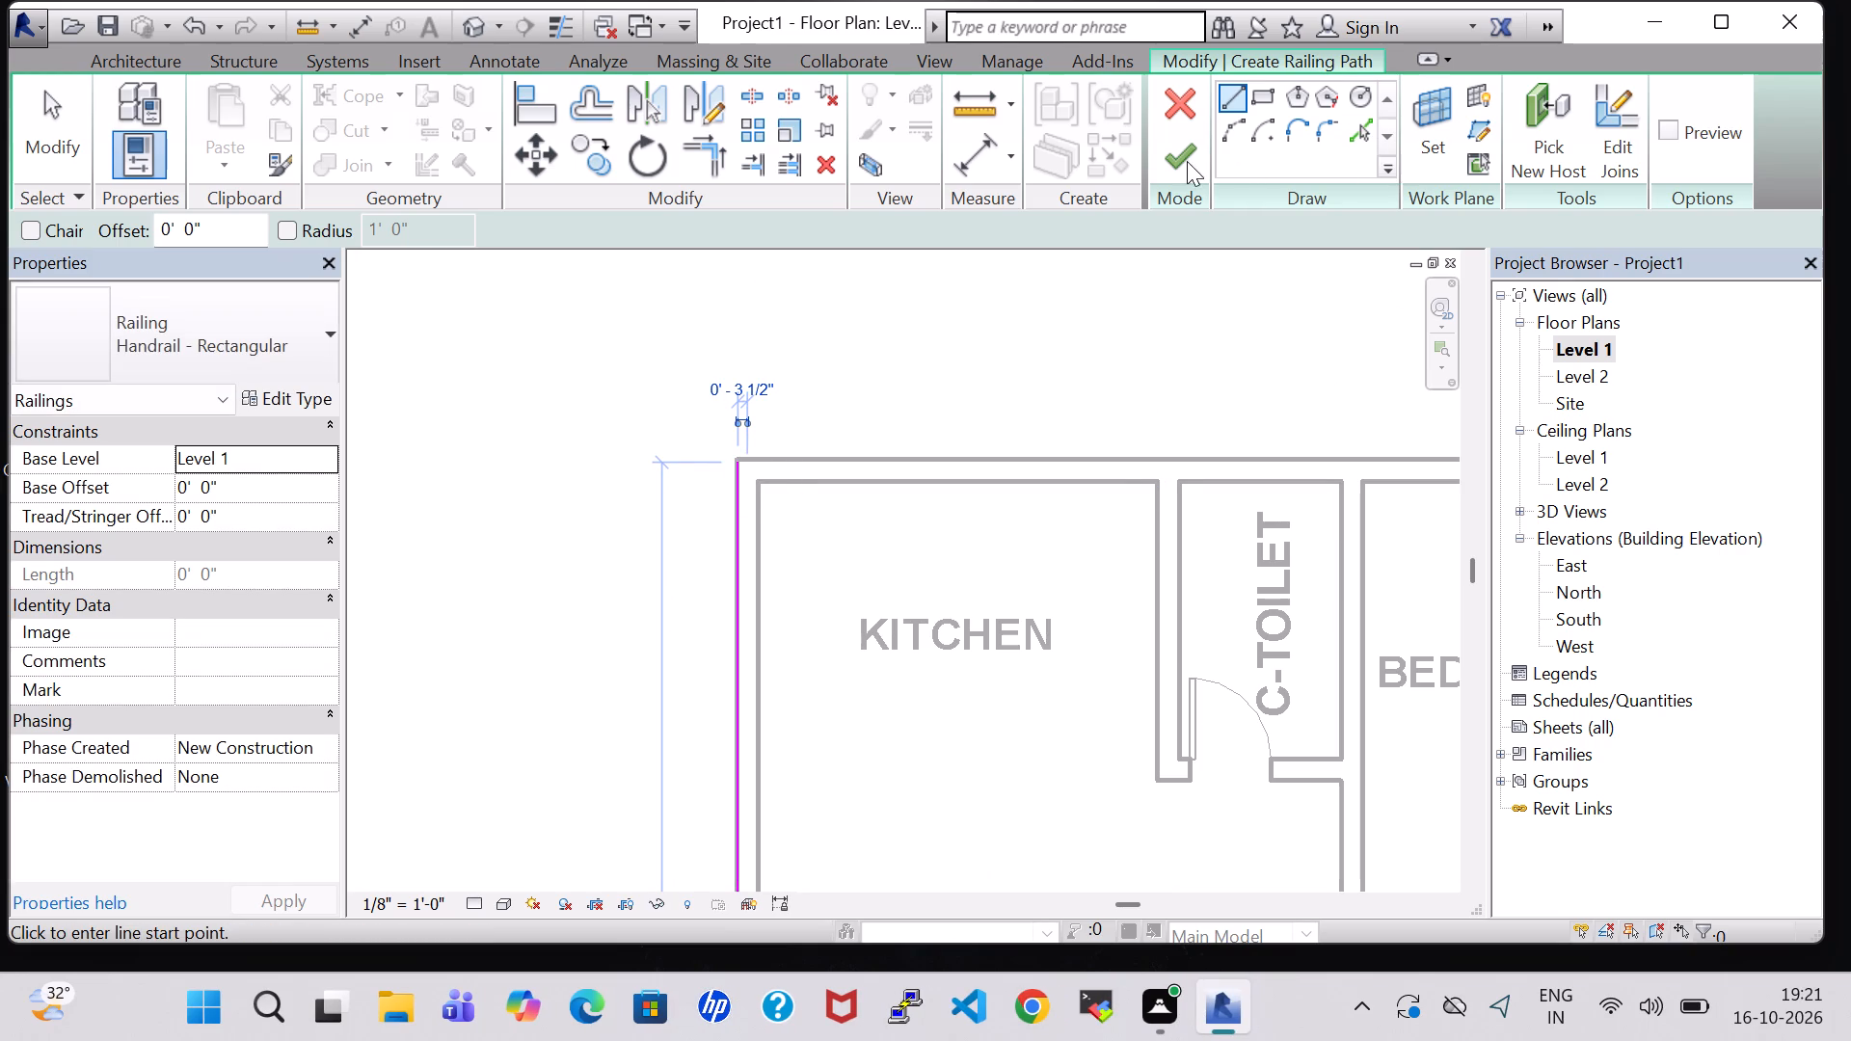
click(1187, 161)
click(469, 36)
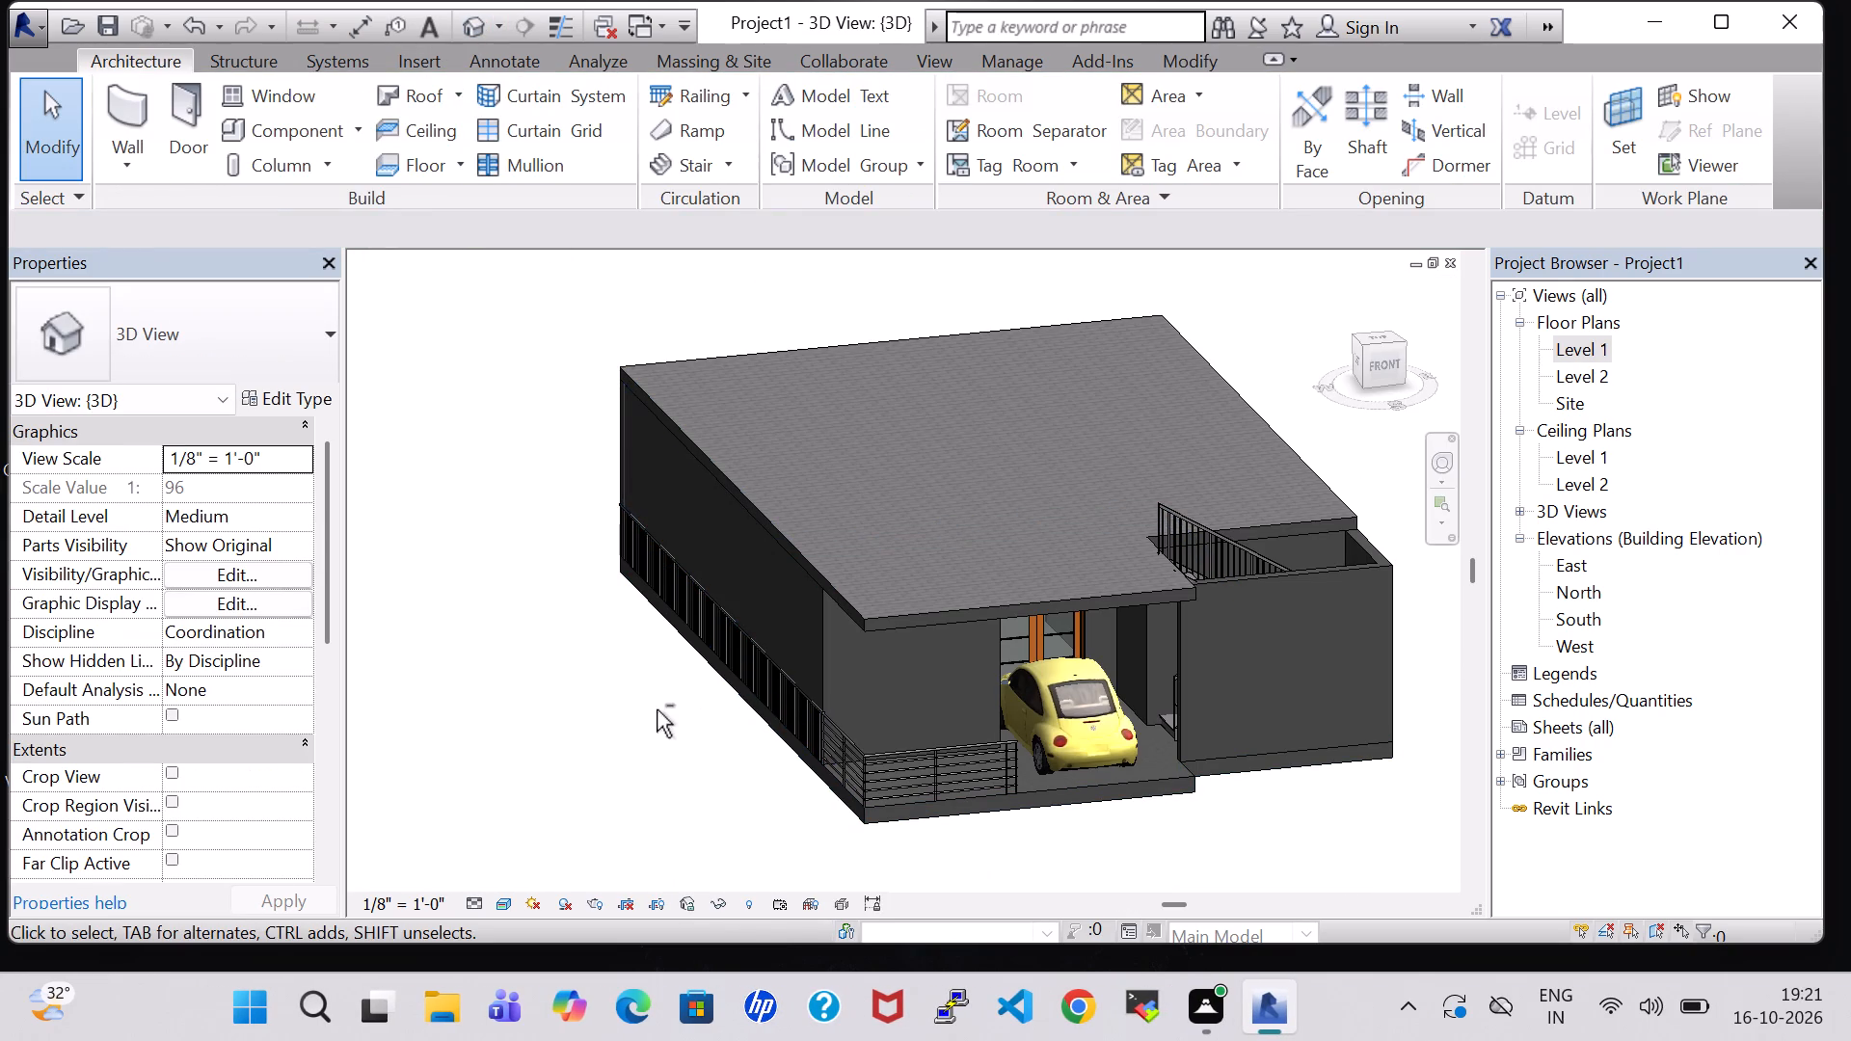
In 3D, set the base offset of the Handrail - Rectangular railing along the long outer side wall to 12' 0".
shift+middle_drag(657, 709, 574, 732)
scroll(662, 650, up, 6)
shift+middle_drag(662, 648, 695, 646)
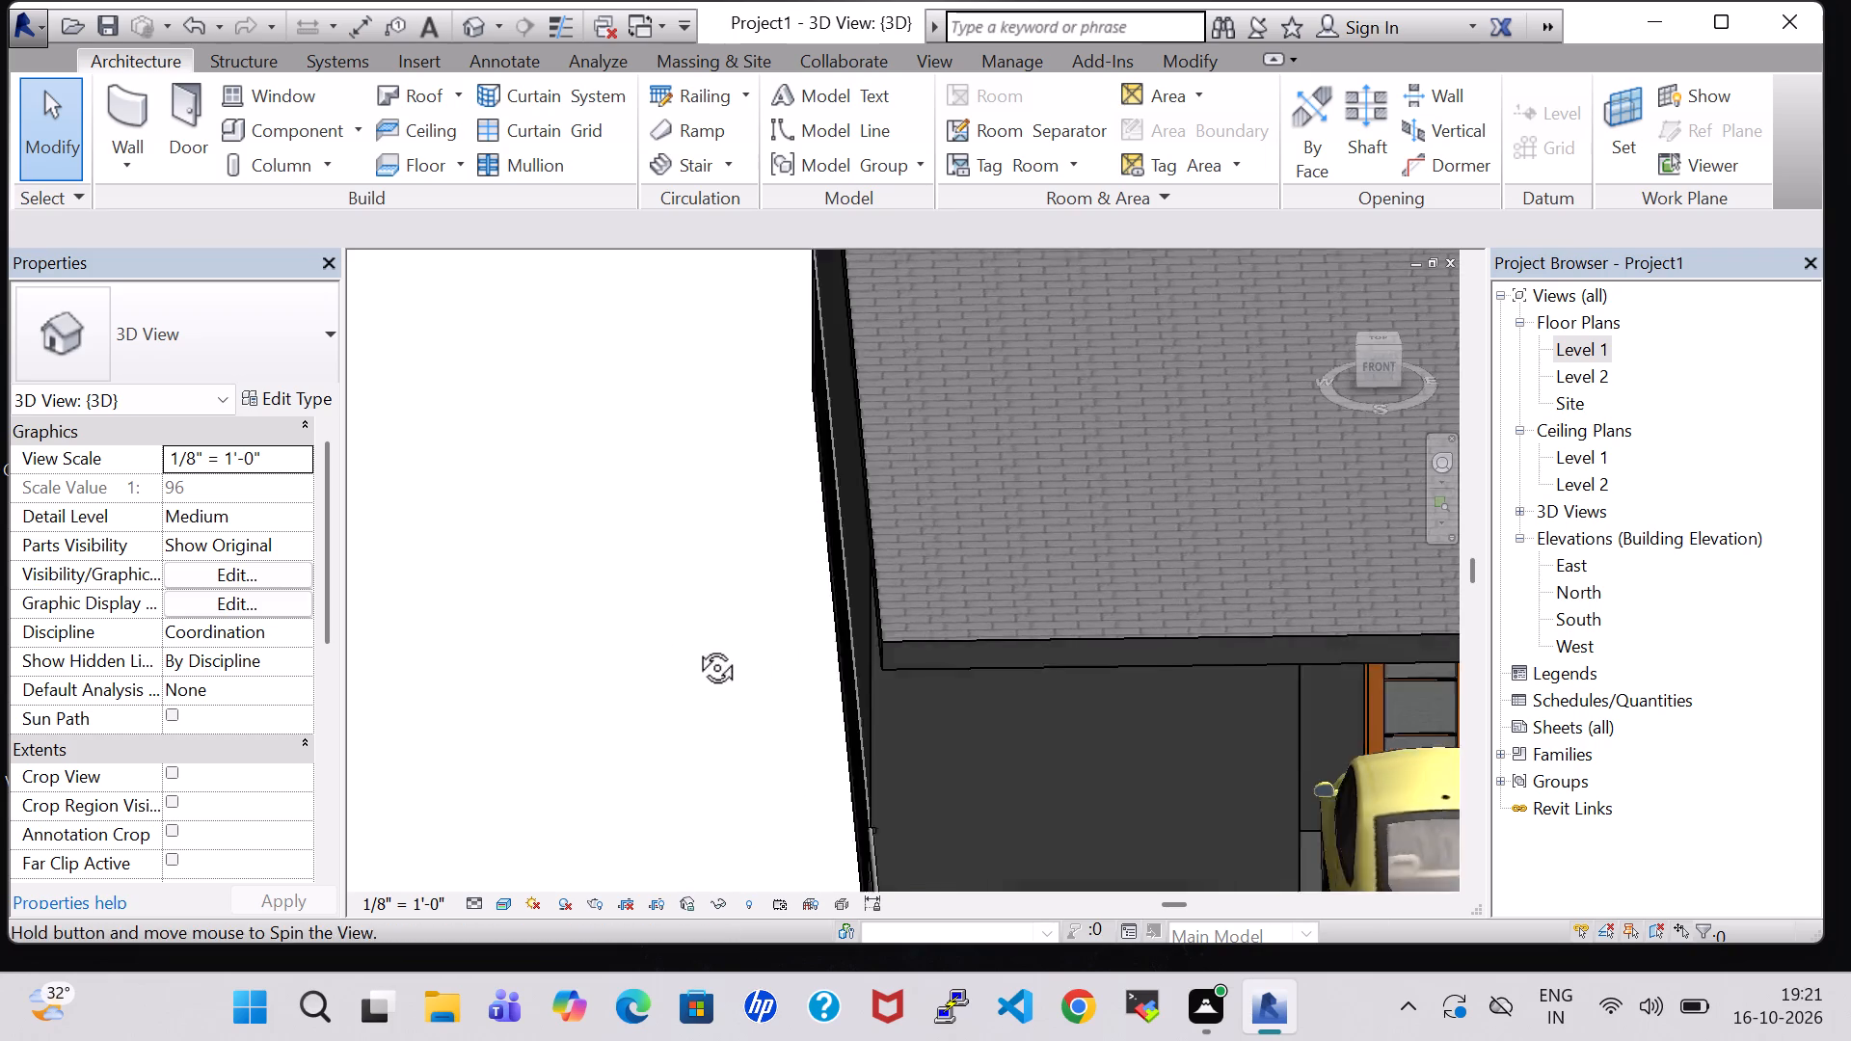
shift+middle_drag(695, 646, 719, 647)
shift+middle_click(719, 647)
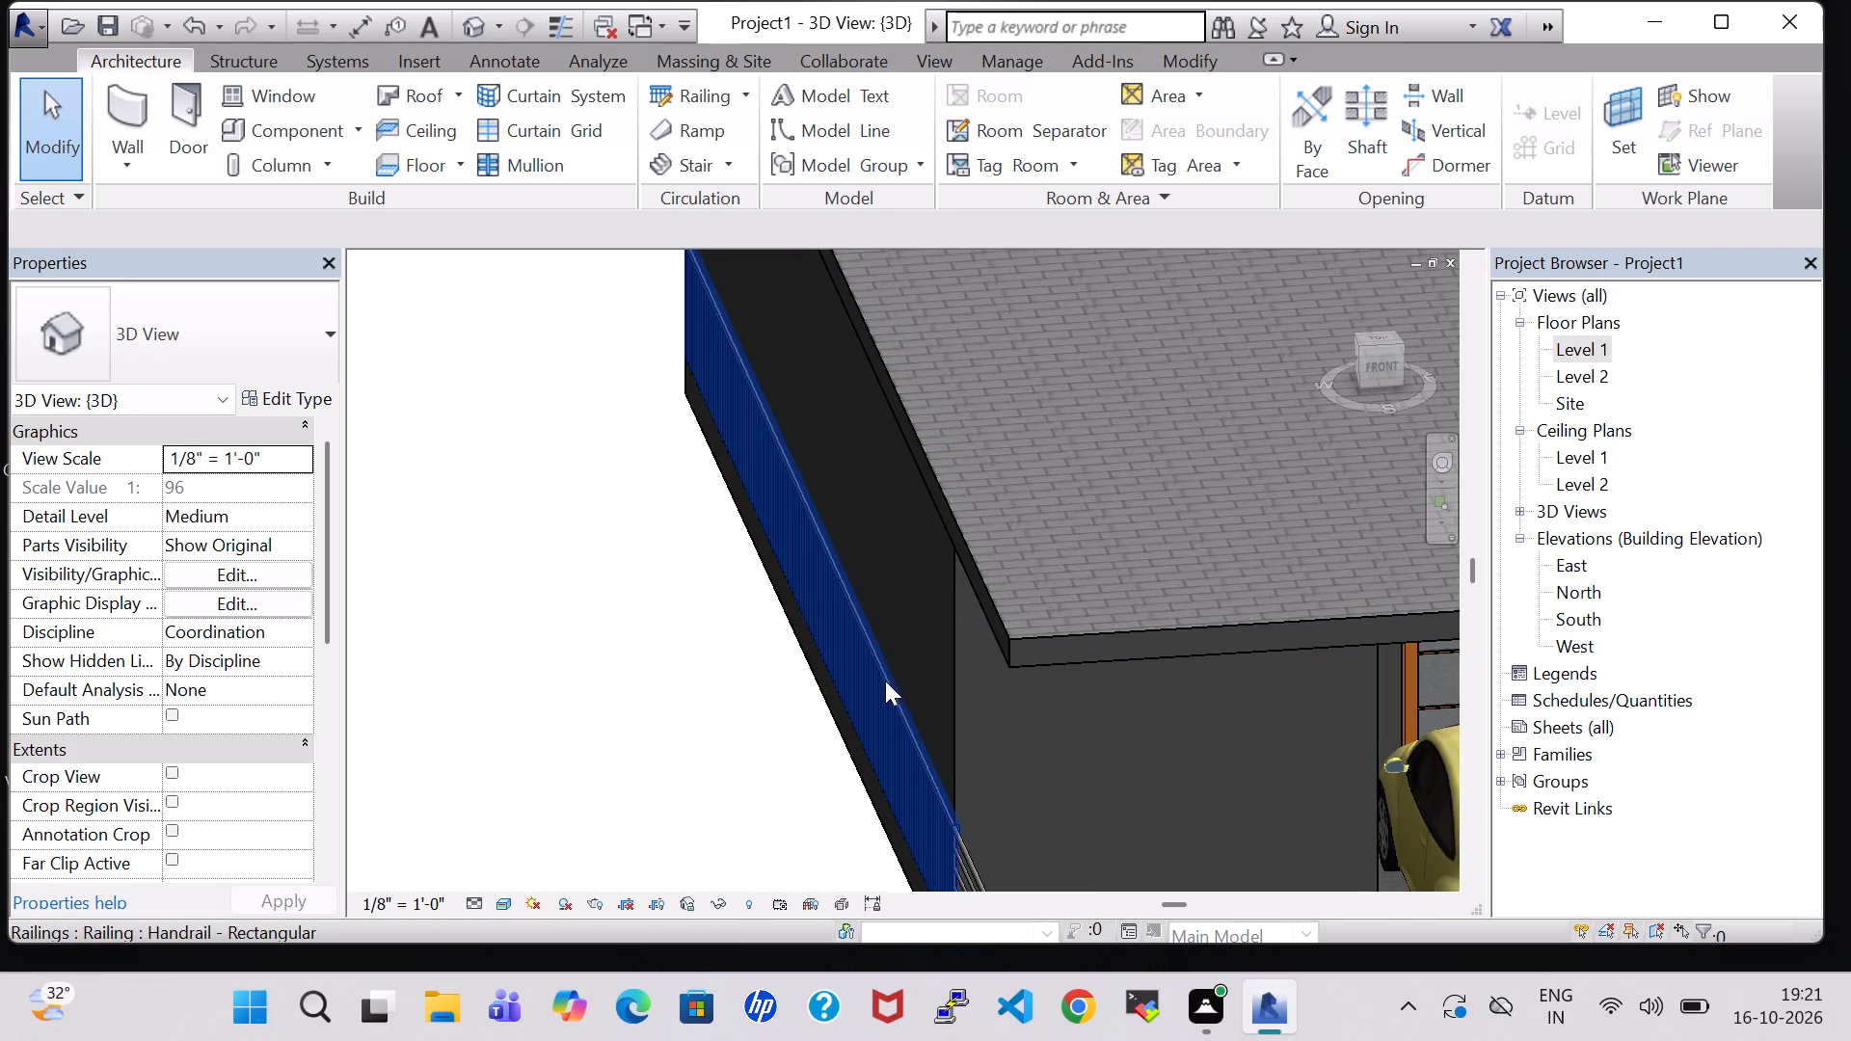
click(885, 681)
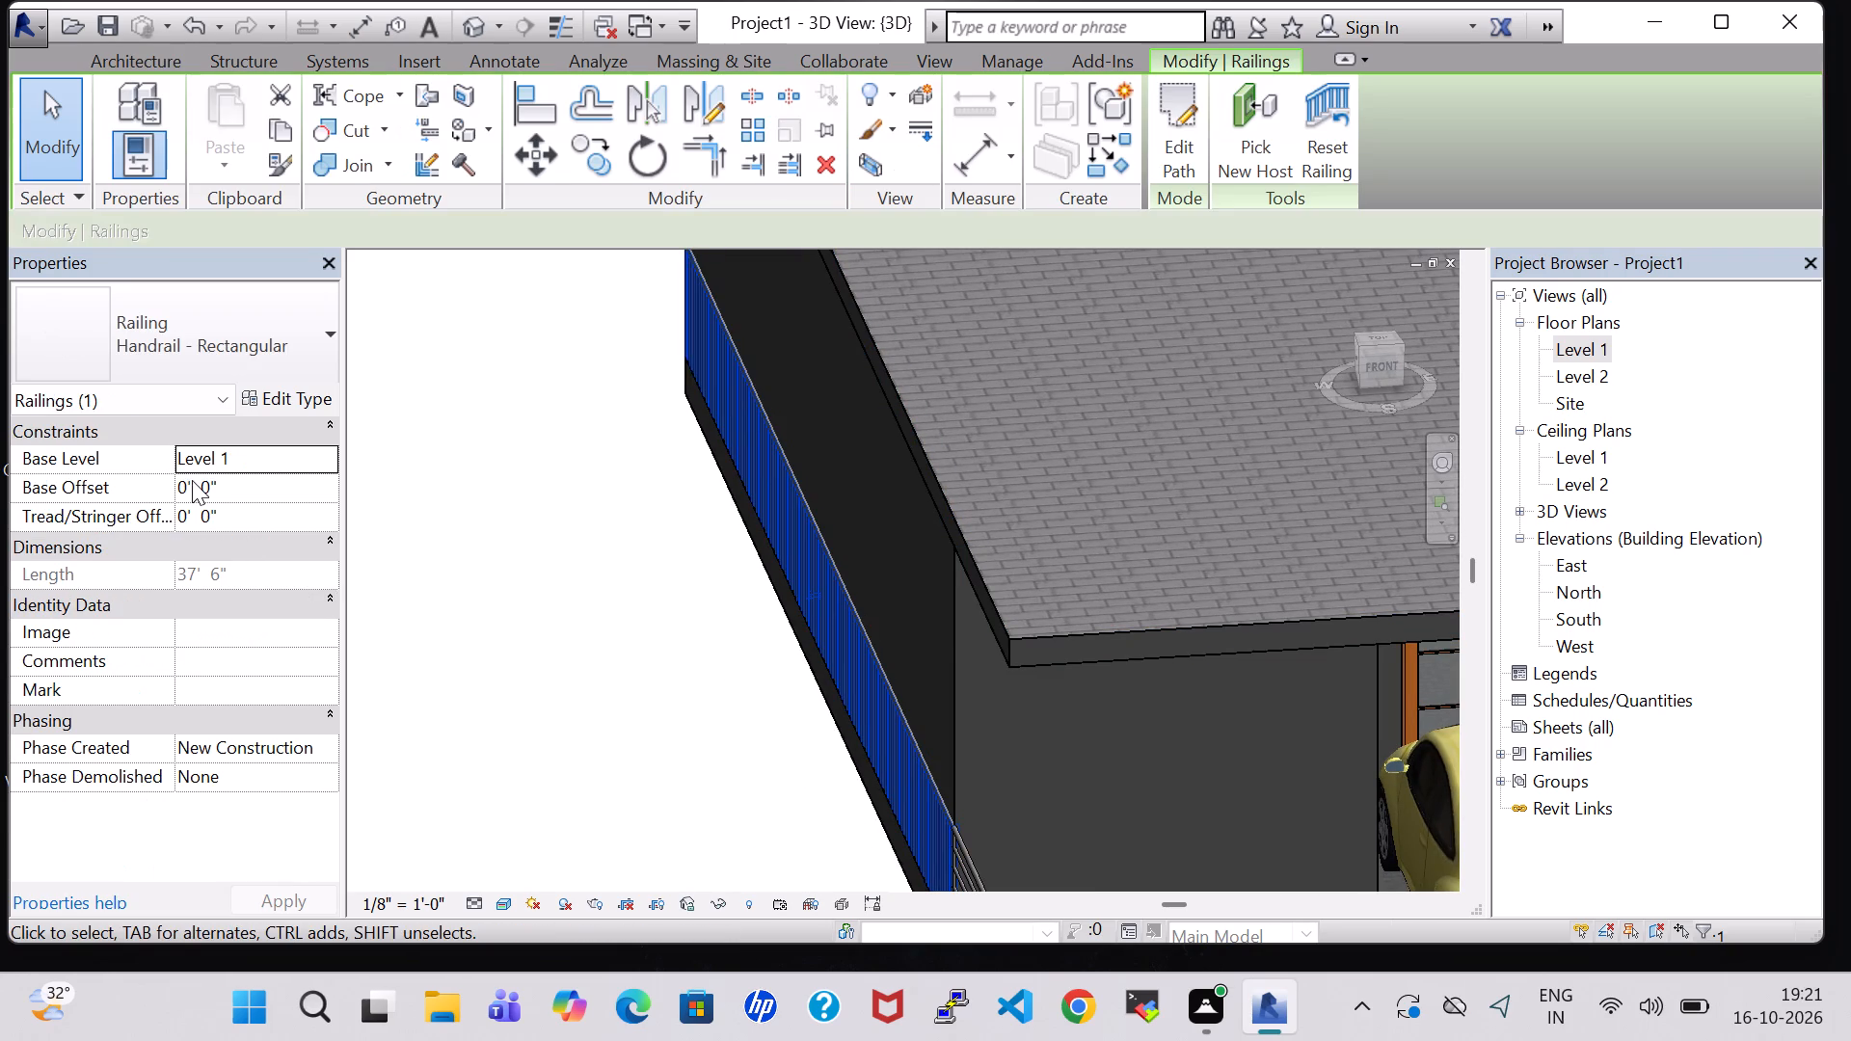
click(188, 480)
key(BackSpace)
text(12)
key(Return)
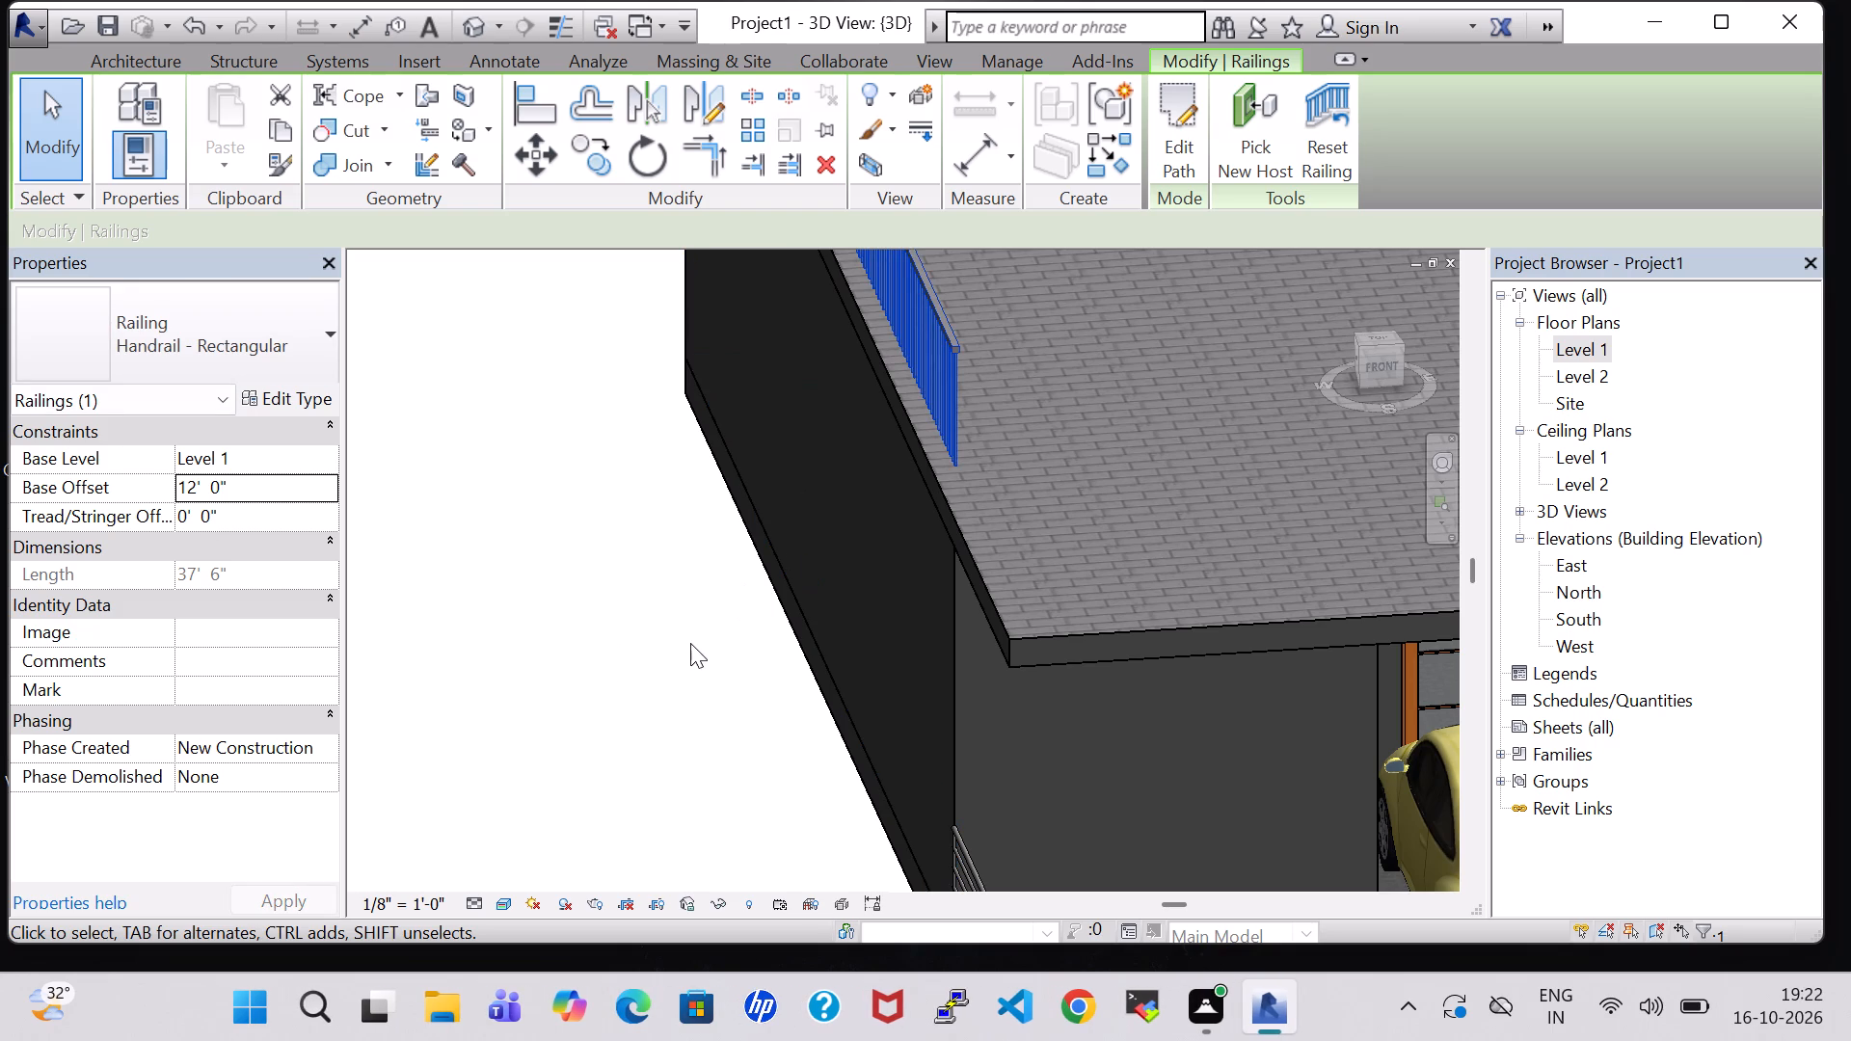
Set the base offset of the rectangular handrail along the long side wall to 11' 0".
shift+middle_drag(690, 643, 861, 543)
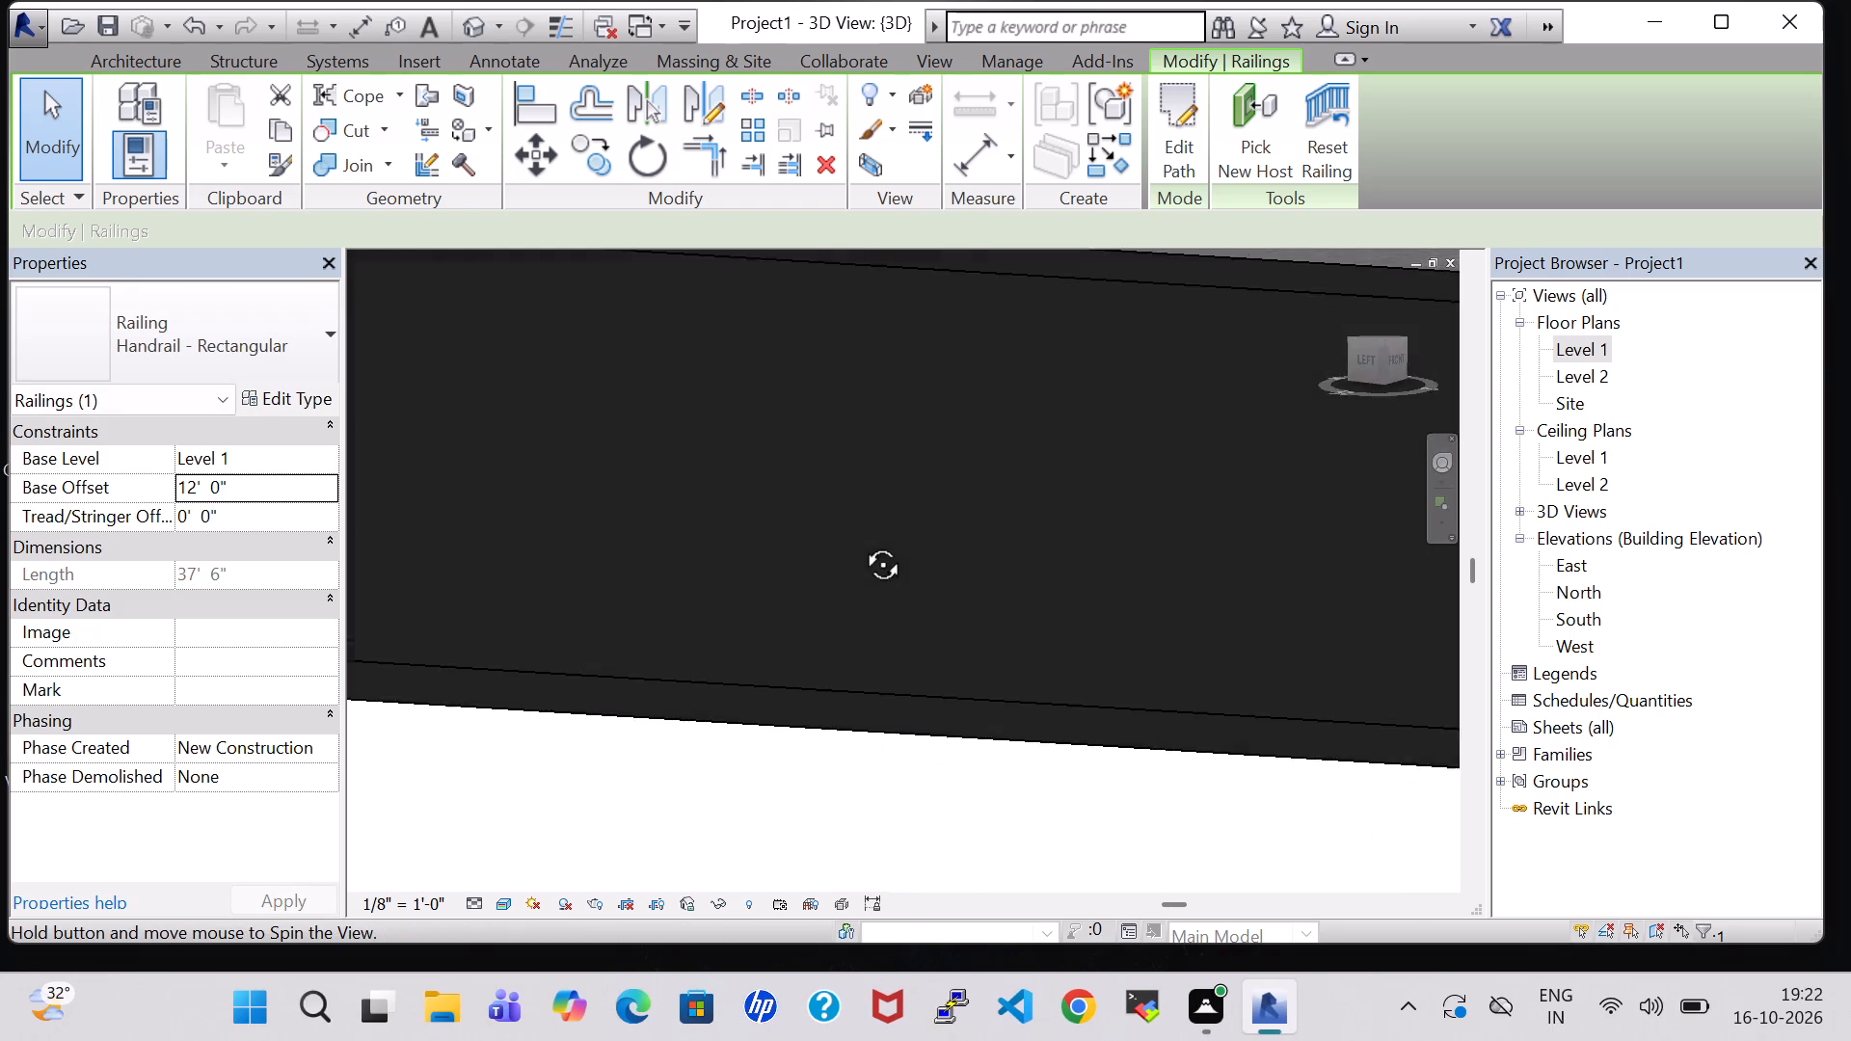
shift+middle_drag(861, 543, 866, 521)
middle_drag(888, 482, 883, 681)
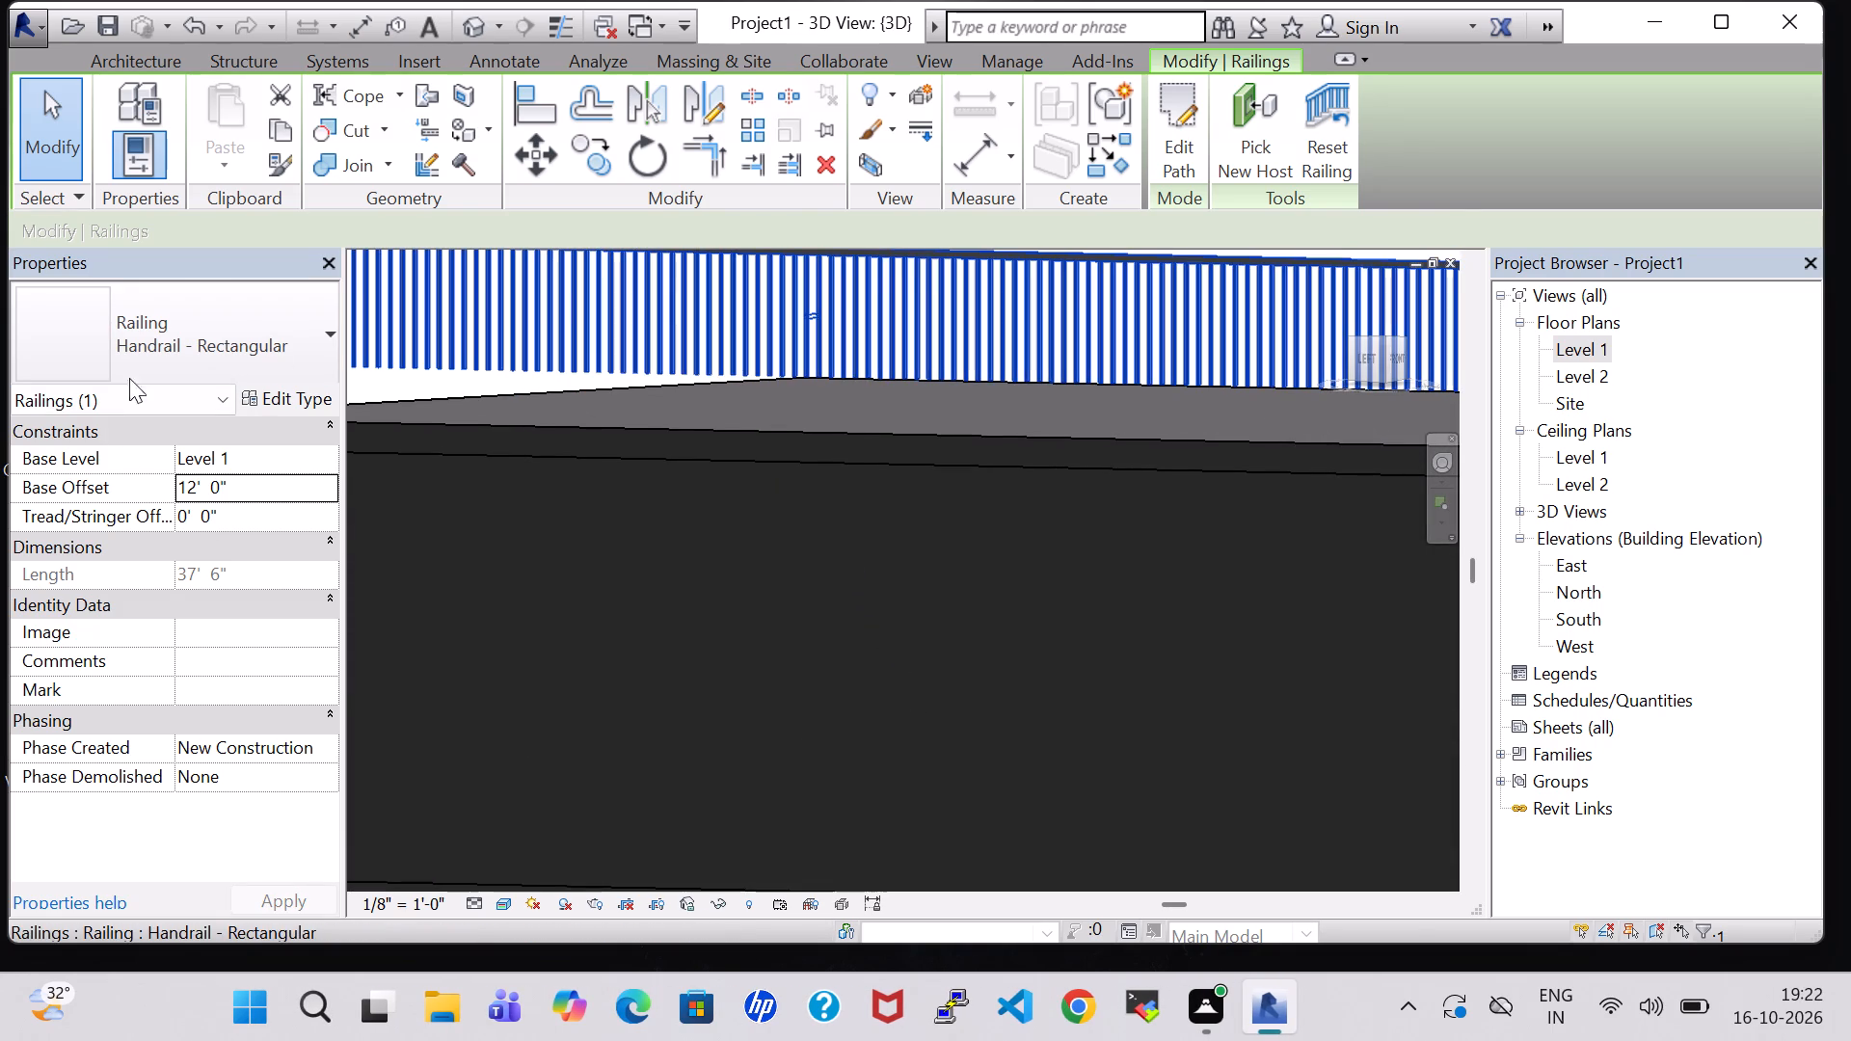
click(198, 486)
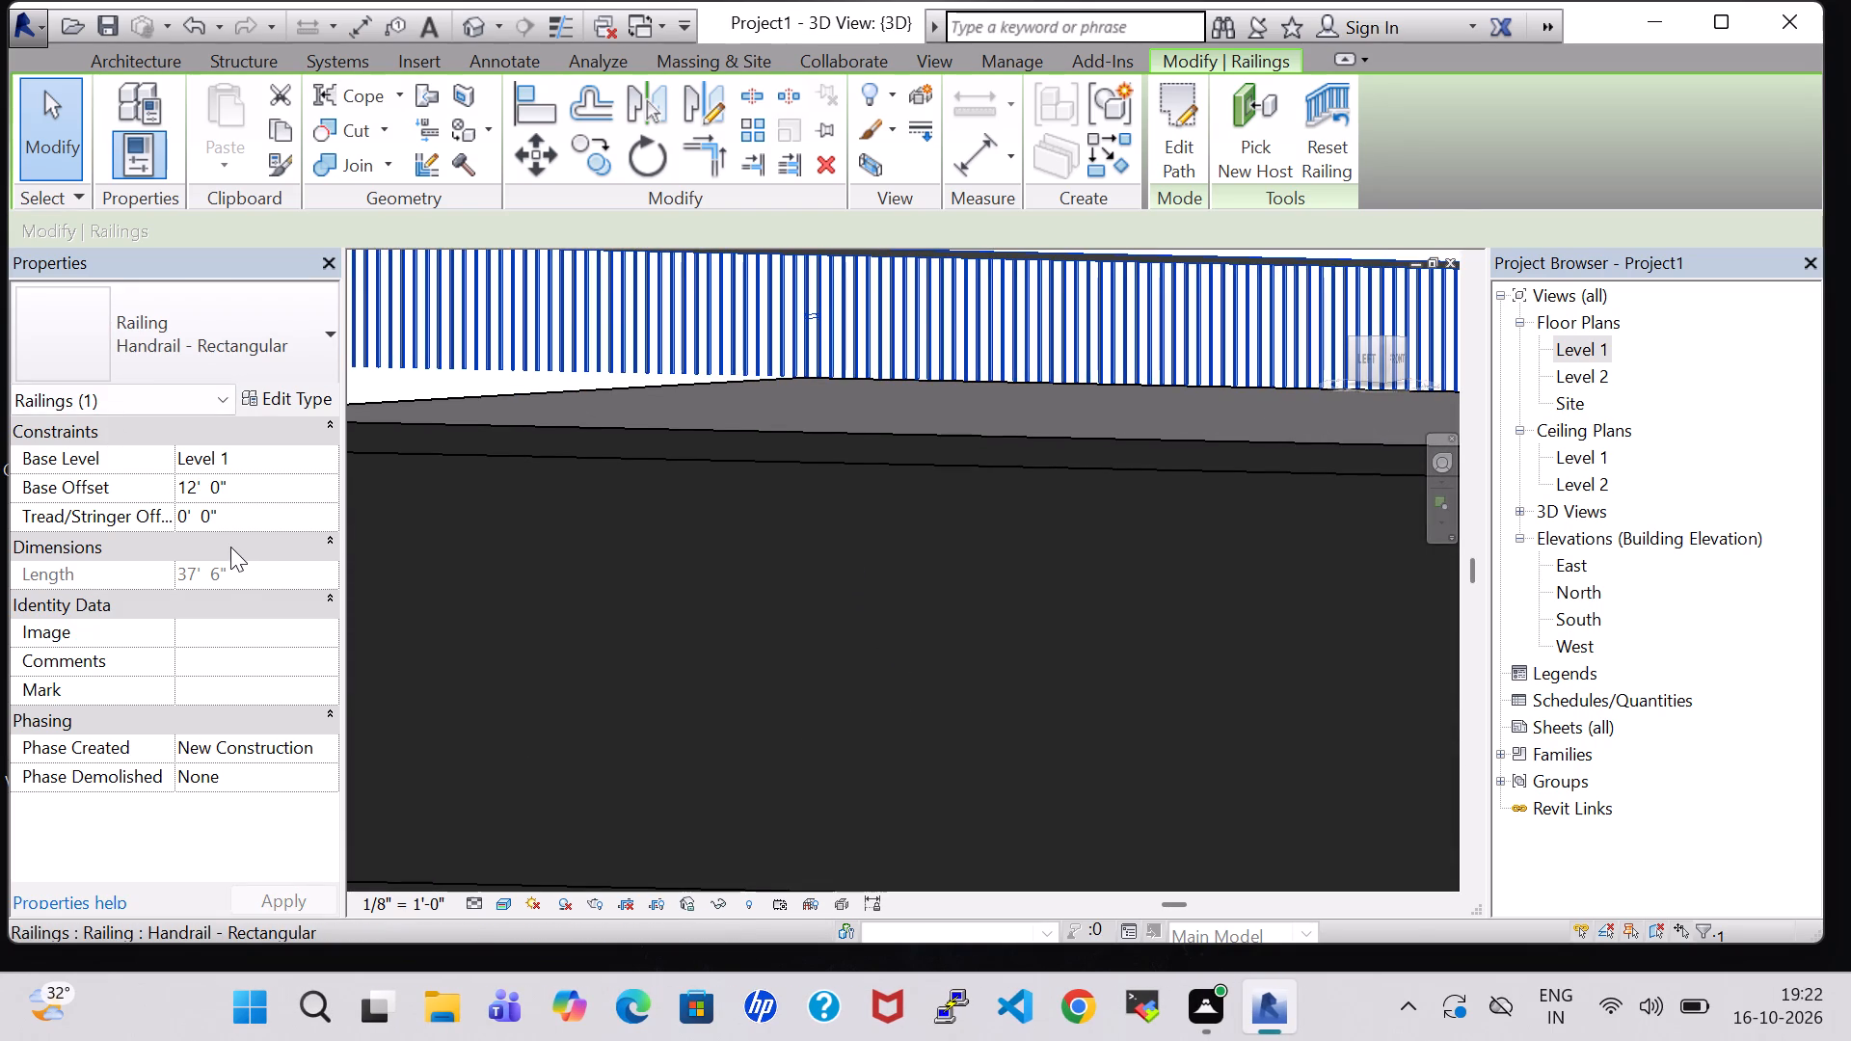
key(BackSpace)
key(1)
key(Return)
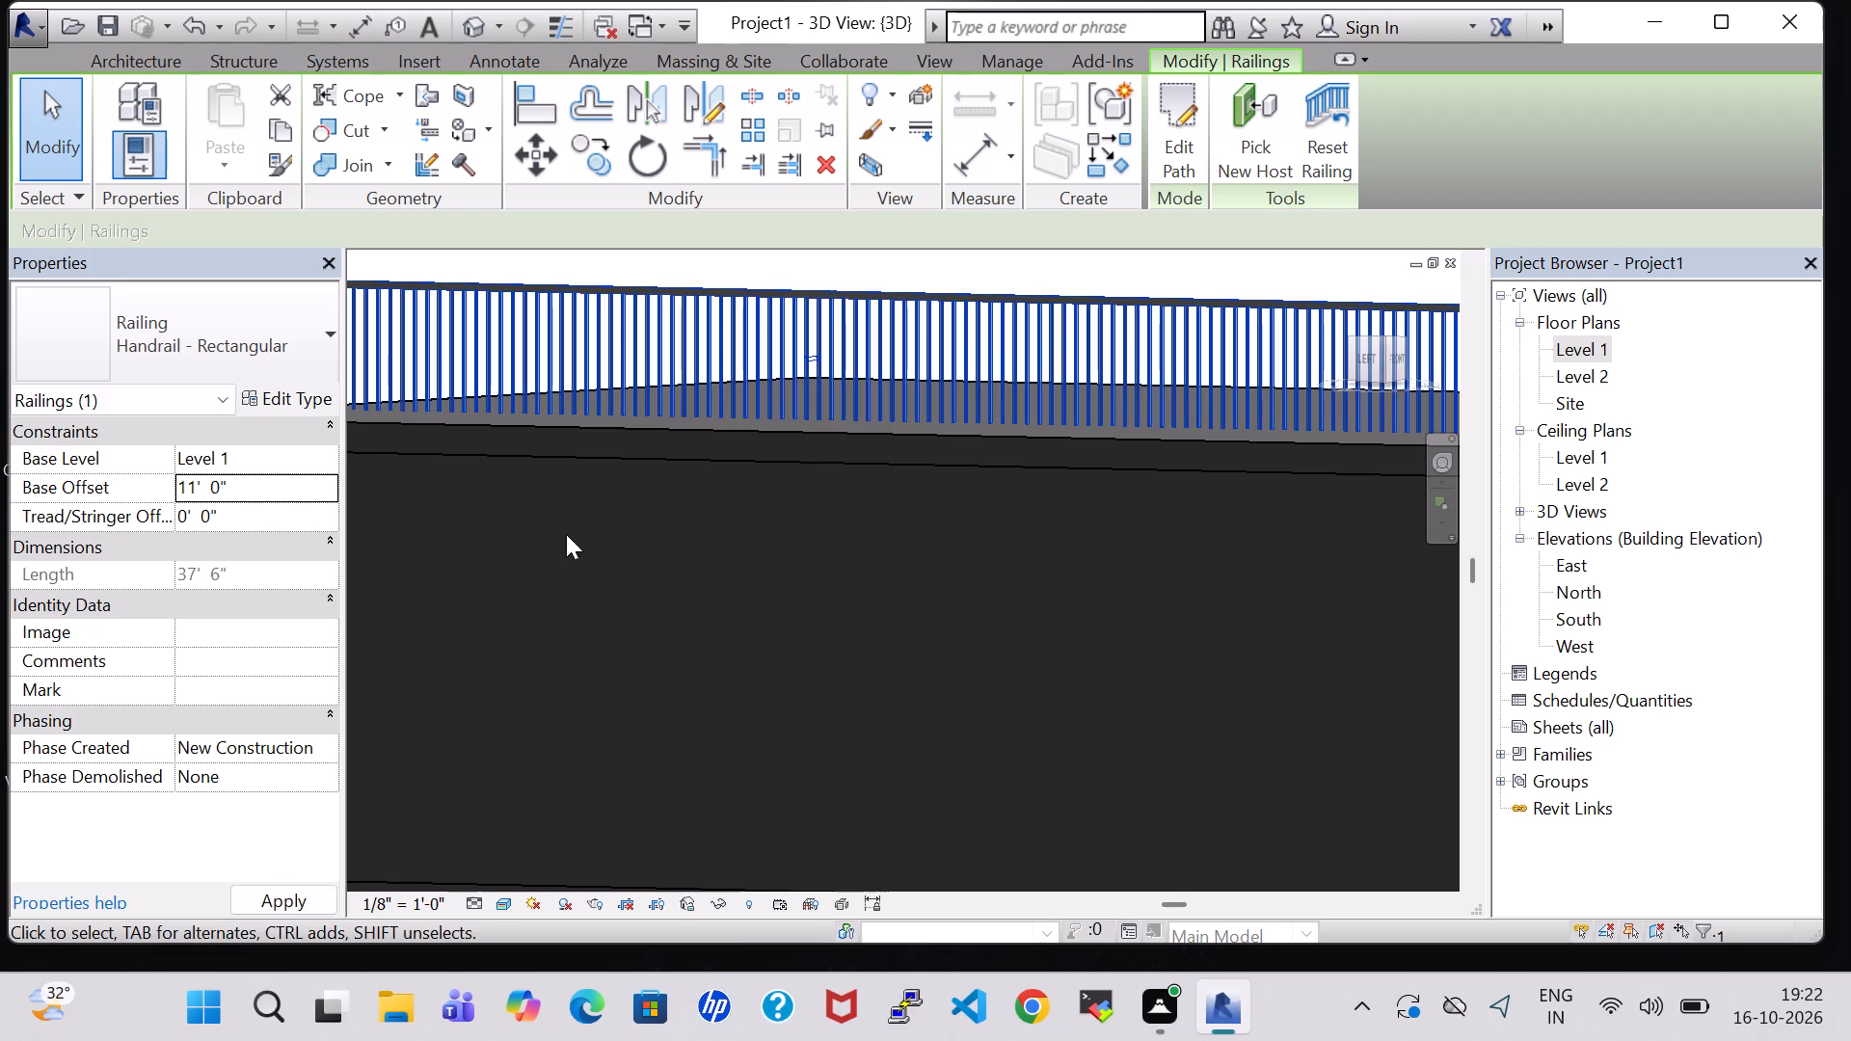
Change the type of the railing along the roof's long side edge to Handrail - Pipe.
shift+middle_drag(686, 606, 537, 691)
shift+scroll(591, 641, down, 1)
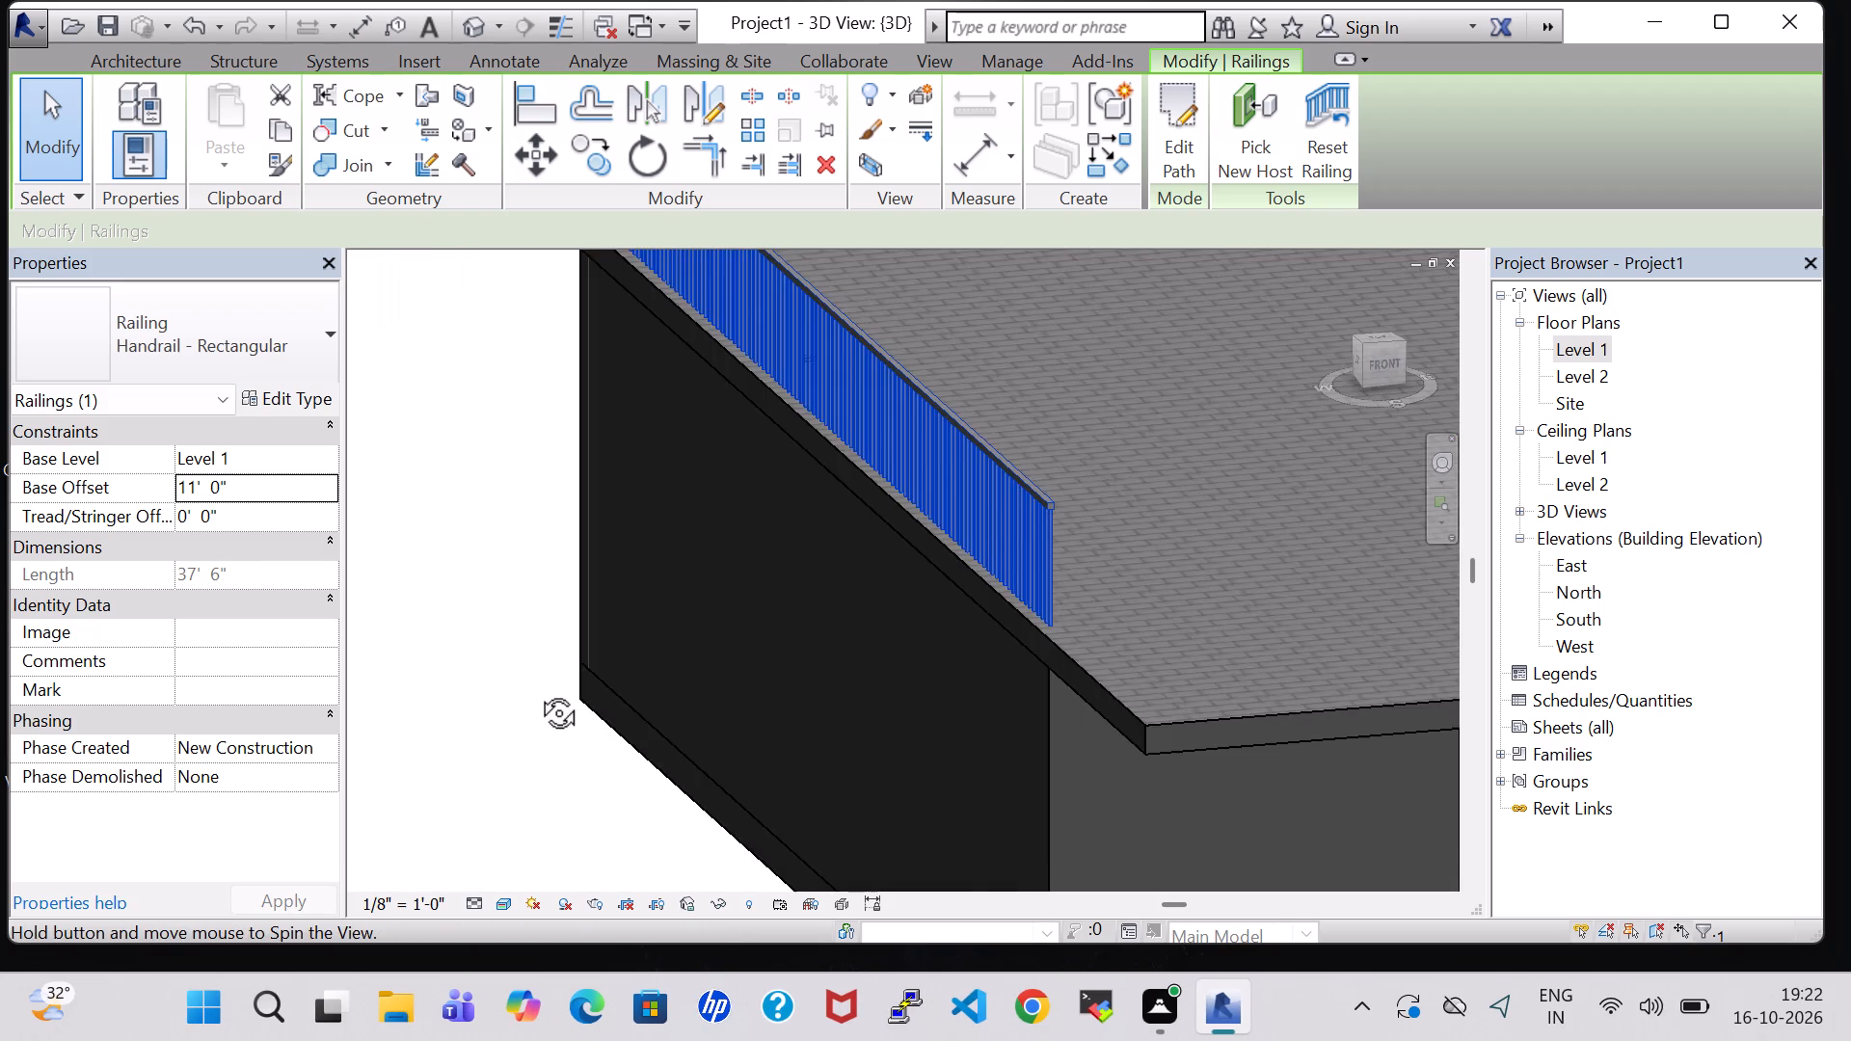
shift+middle_drag(537, 691, 608, 699)
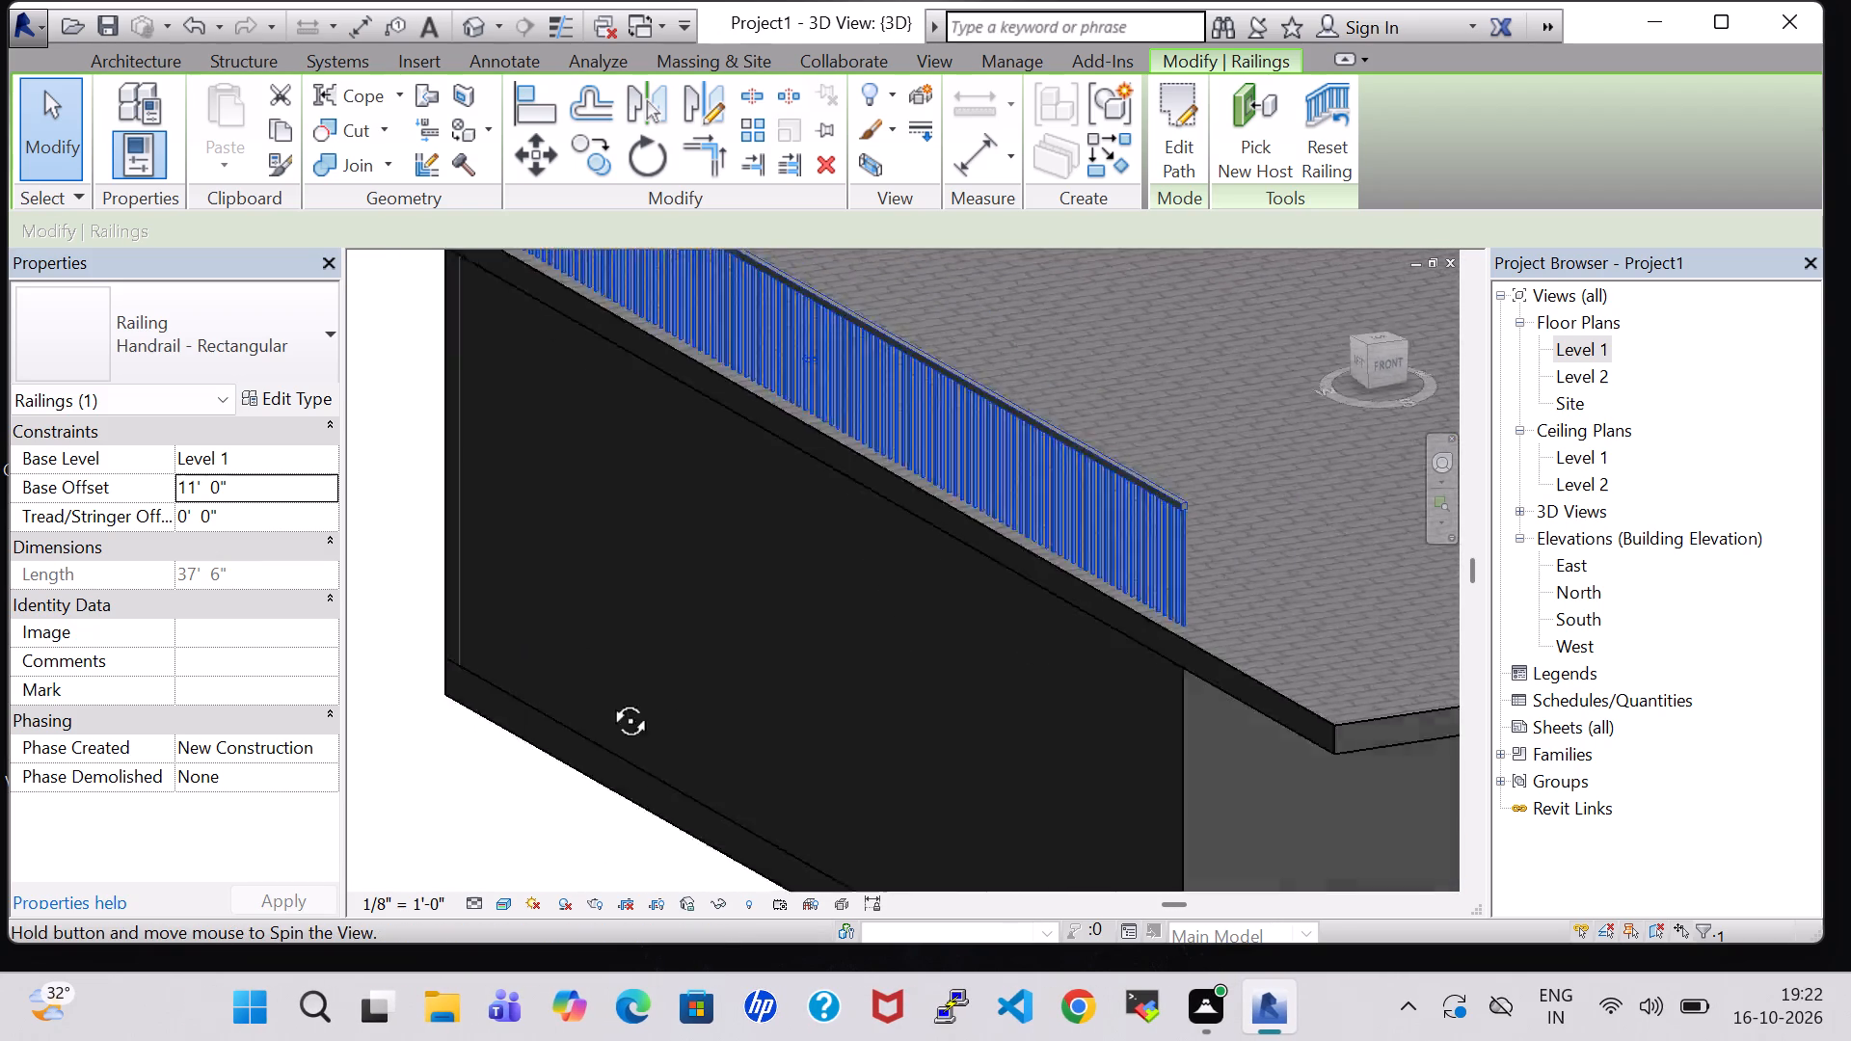
shift+middle_drag(608, 699, 729, 692)
shift+middle_click(738, 690)
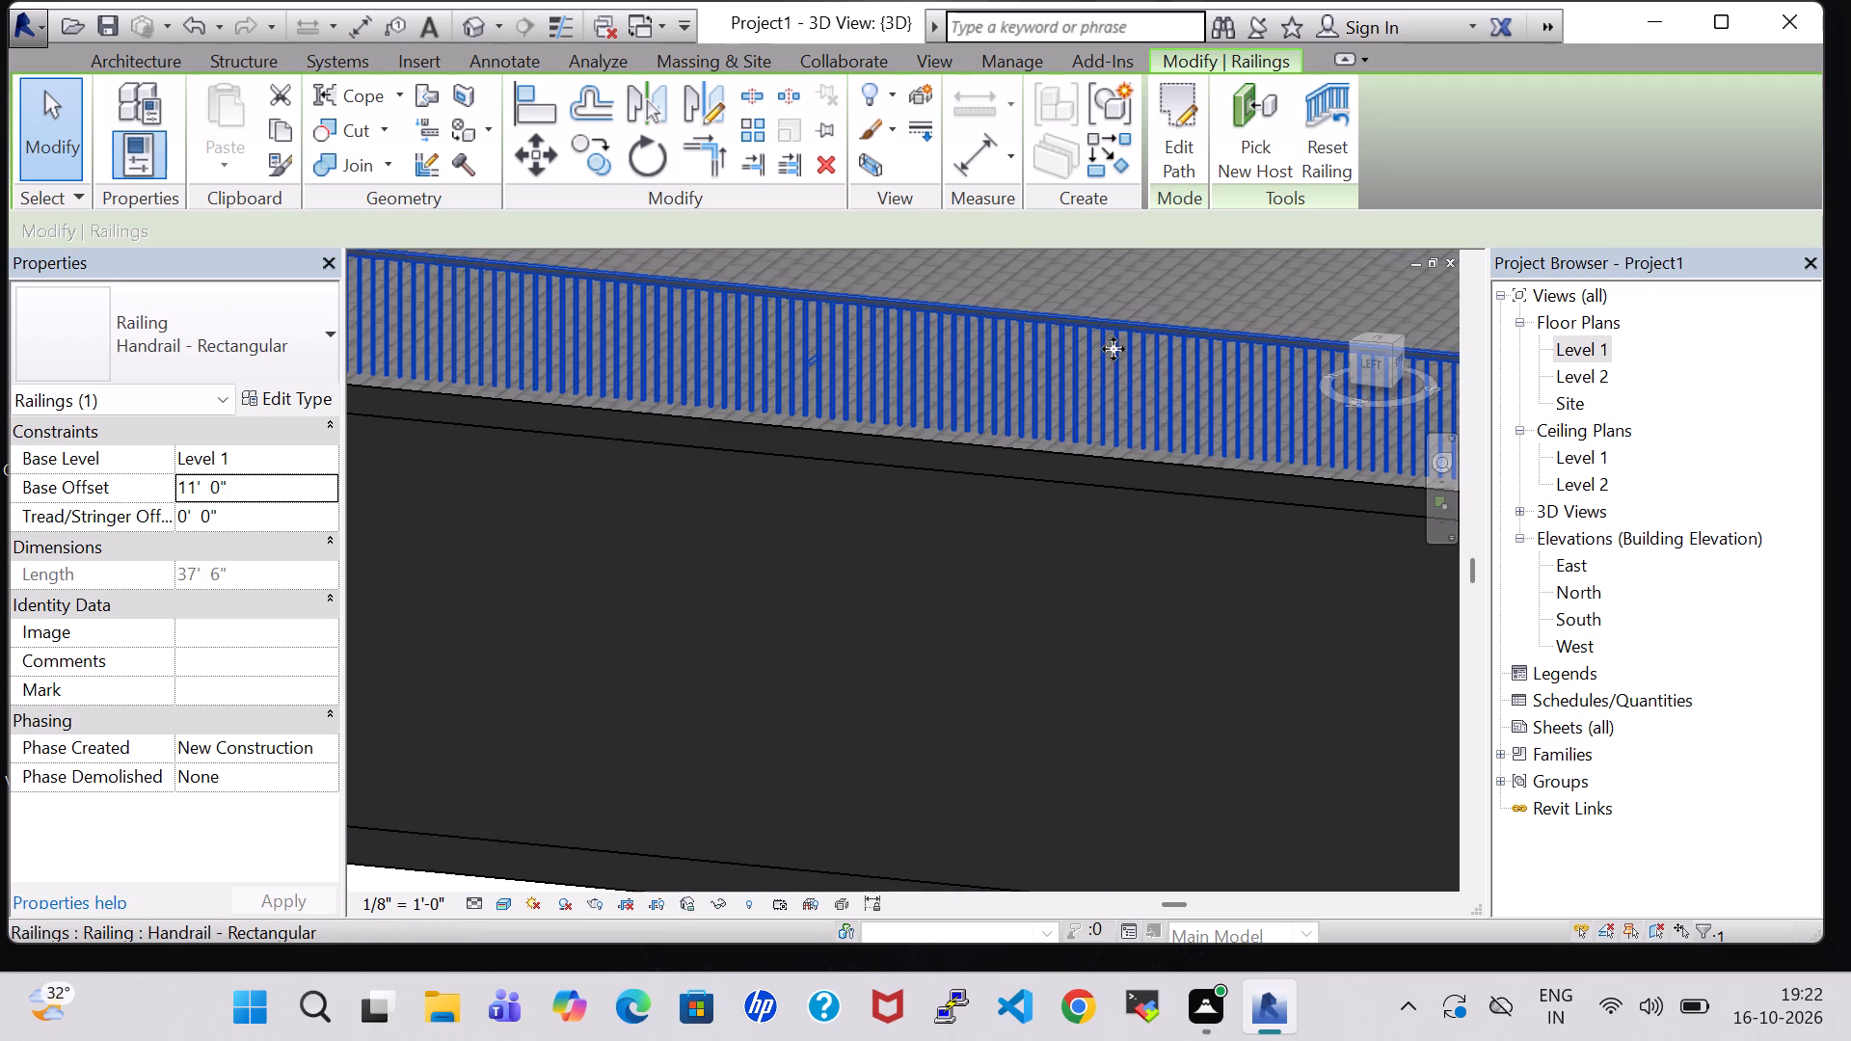
click(270, 333)
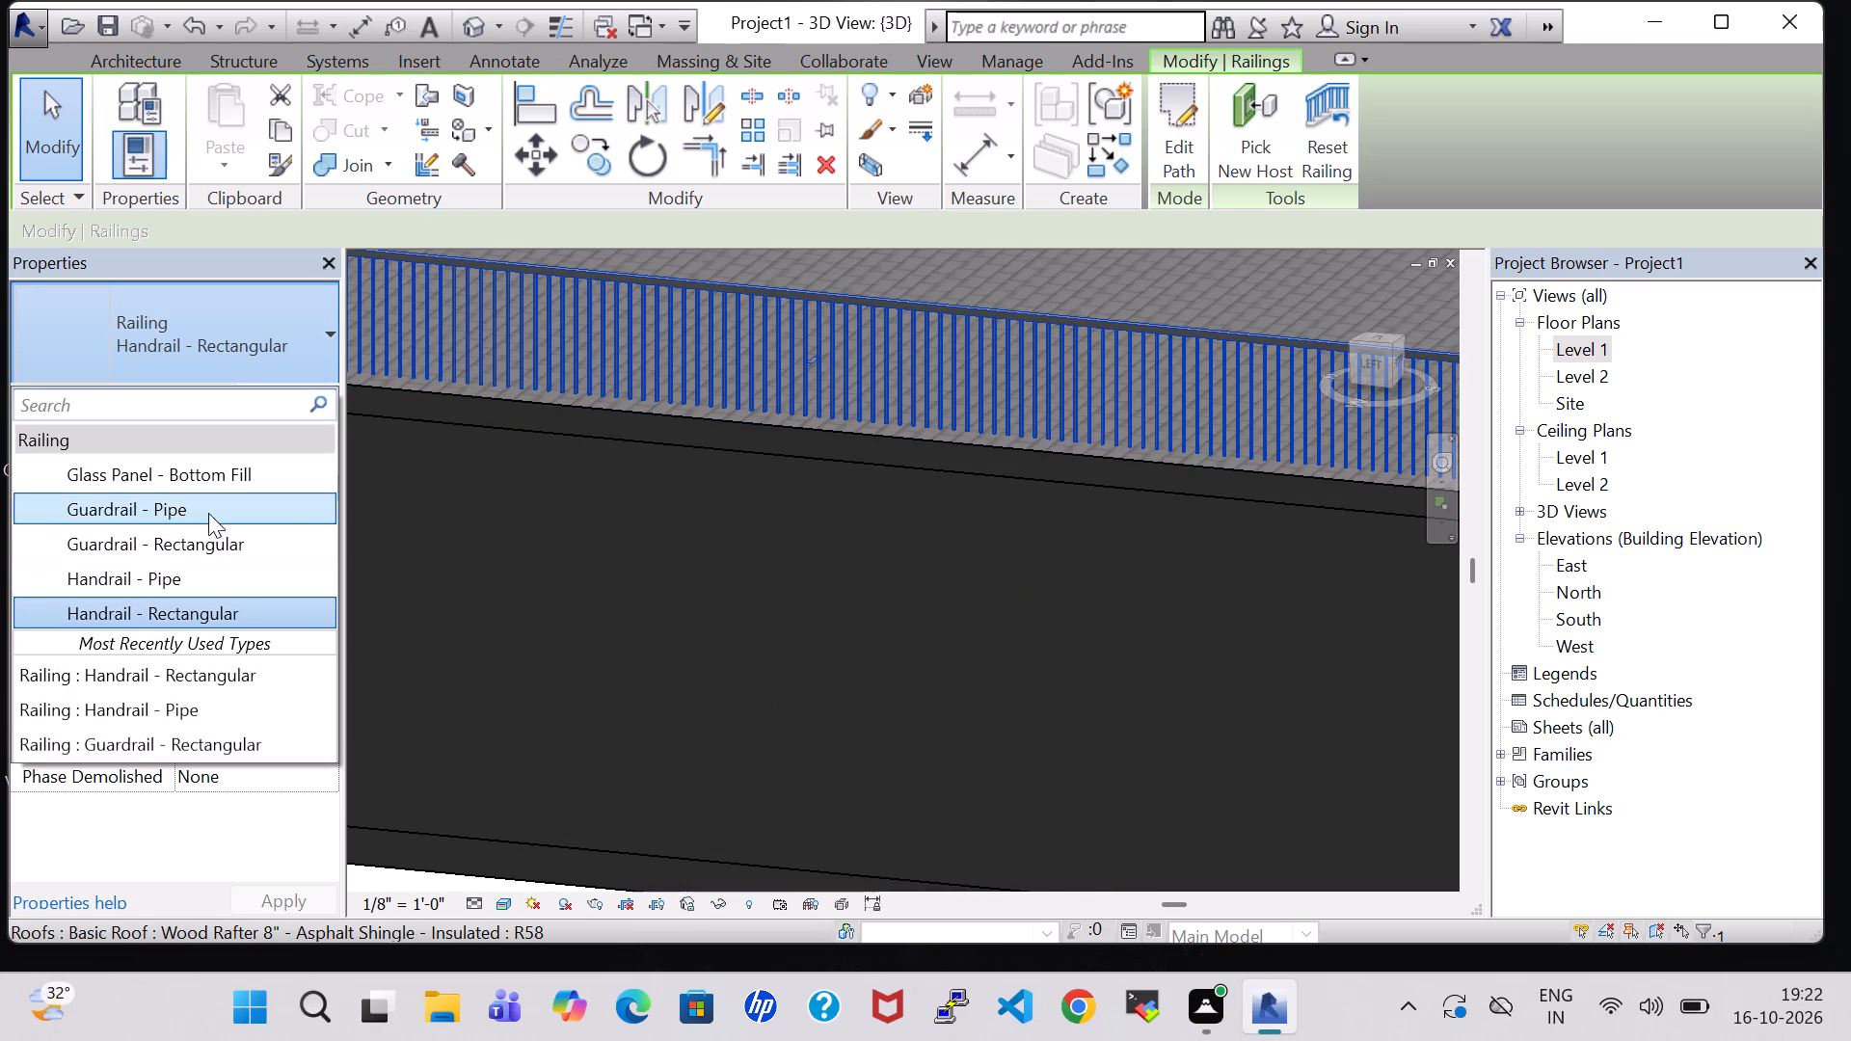
click(206, 574)
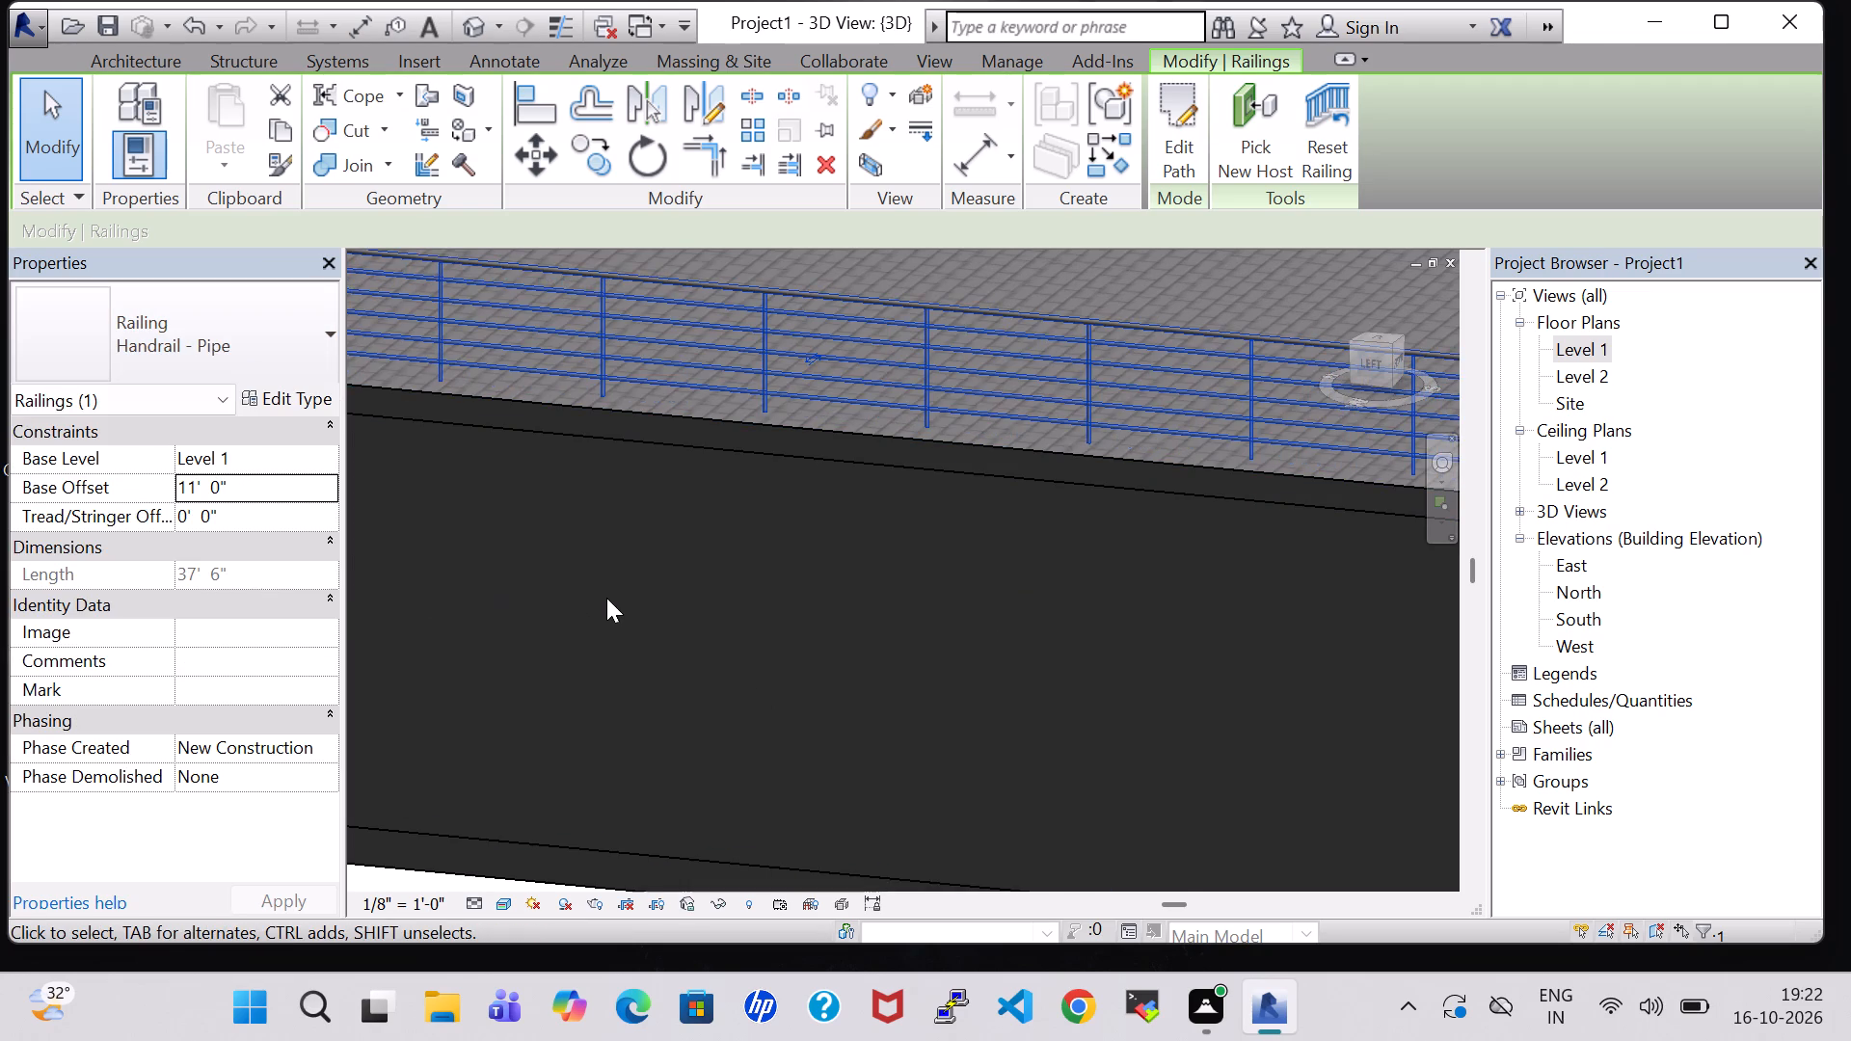
On Level 1, create a 7' 8" Handrail - Rectangular railing along the portico's outer side edge, from the pooja room corner to the front corner.
scroll(606, 598, down, 3)
shift+middle_drag(606, 598, 513, 632)
shift+scroll(538, 621, down, 1)
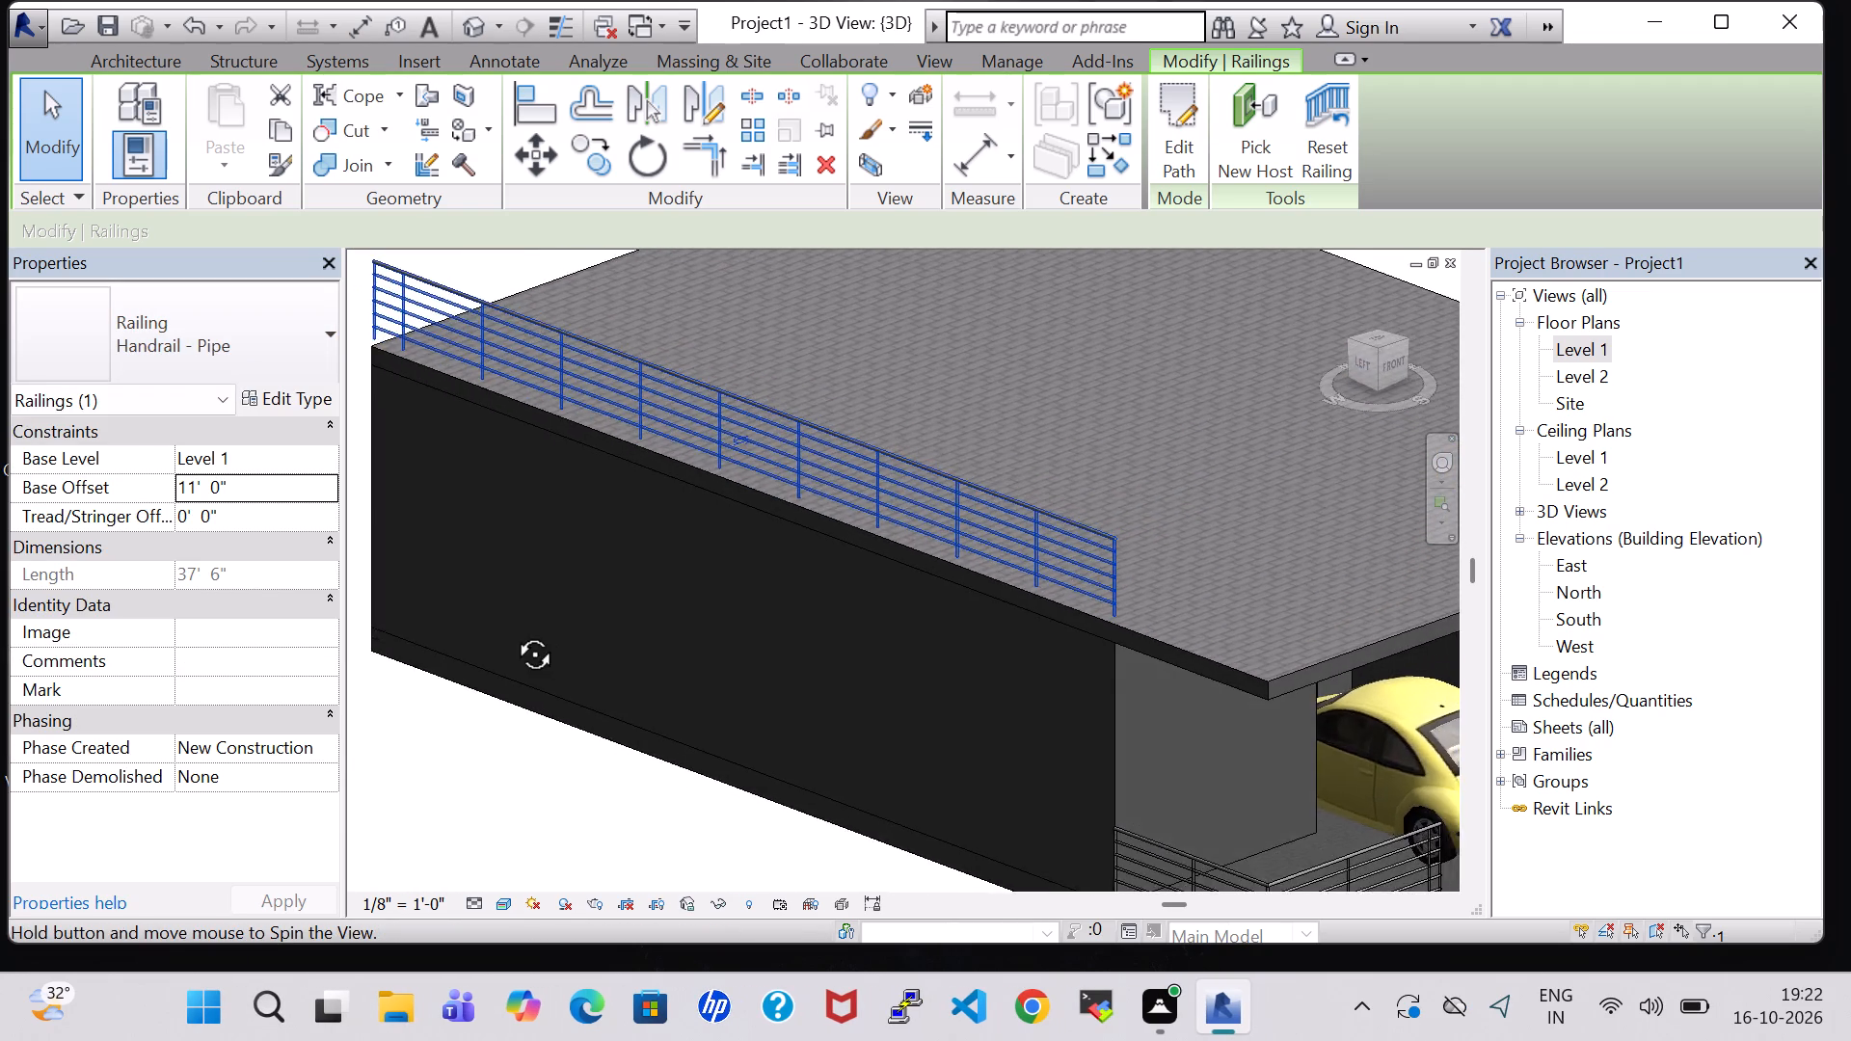
shift+middle_drag(513, 632, 366, 646)
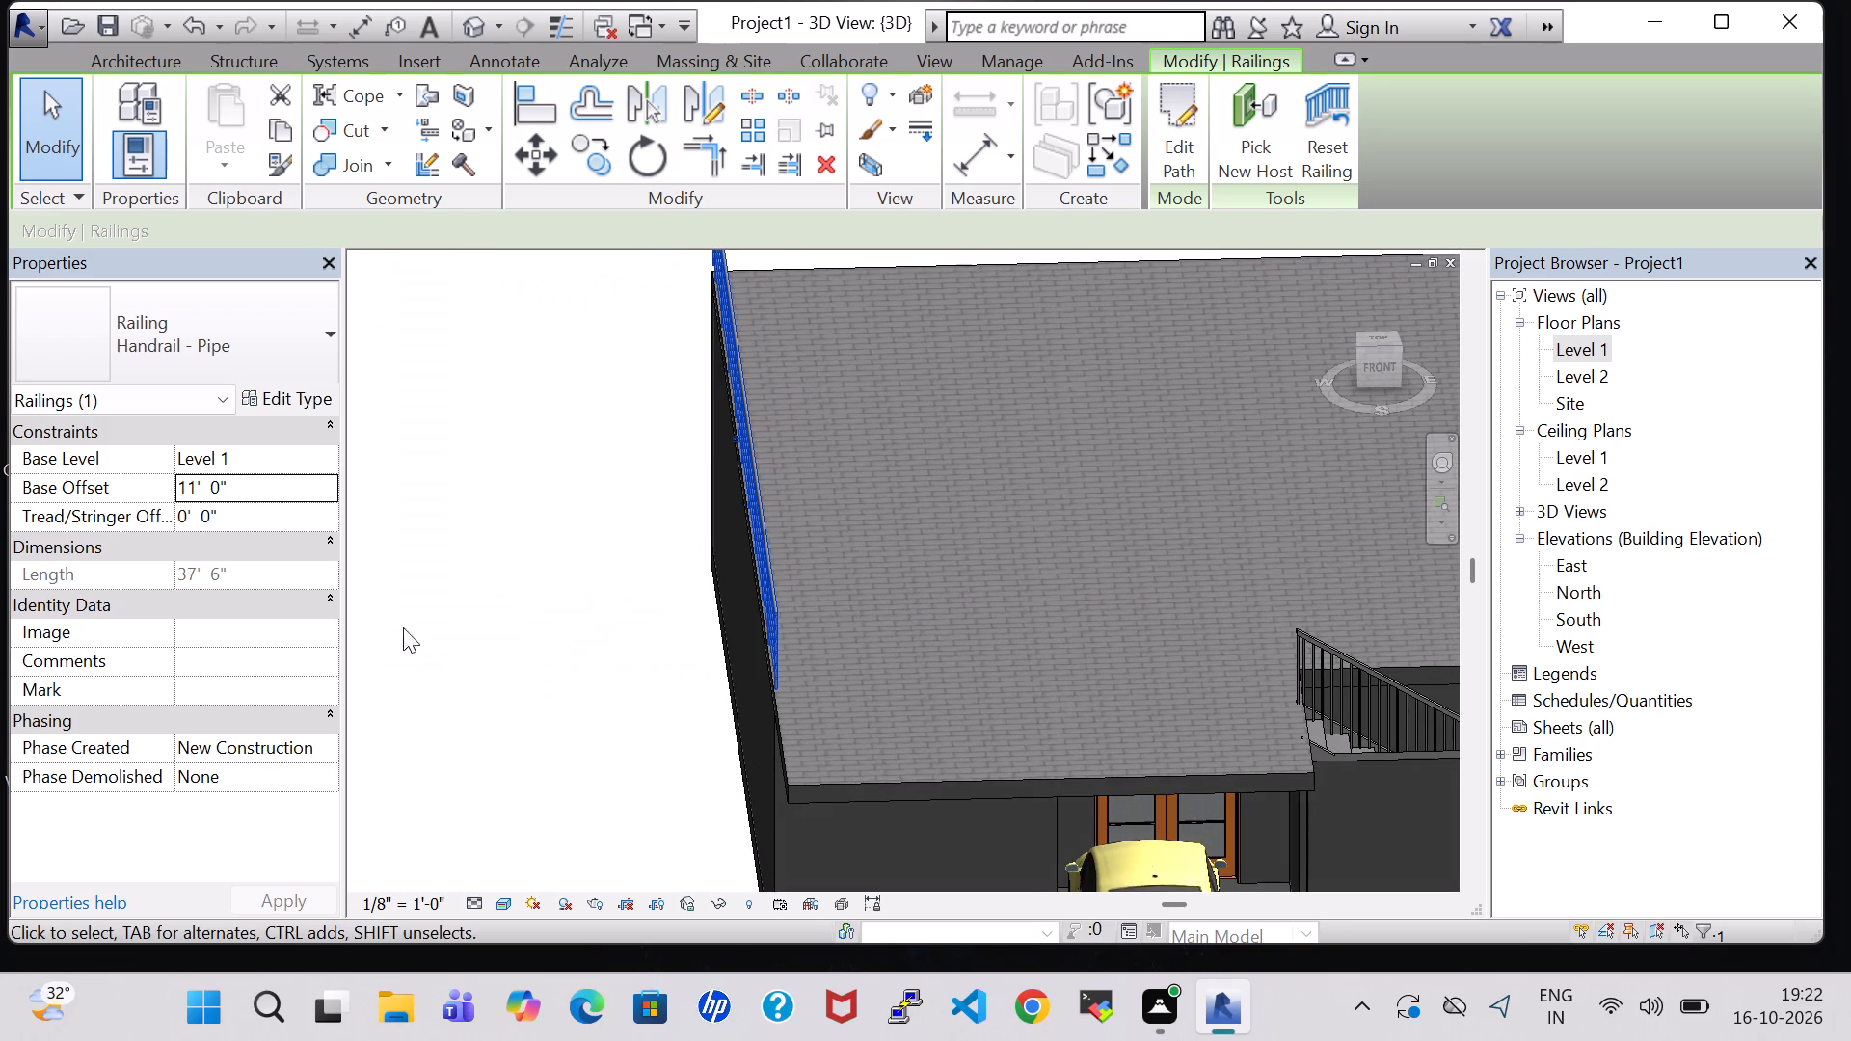
double_click(1575, 355)
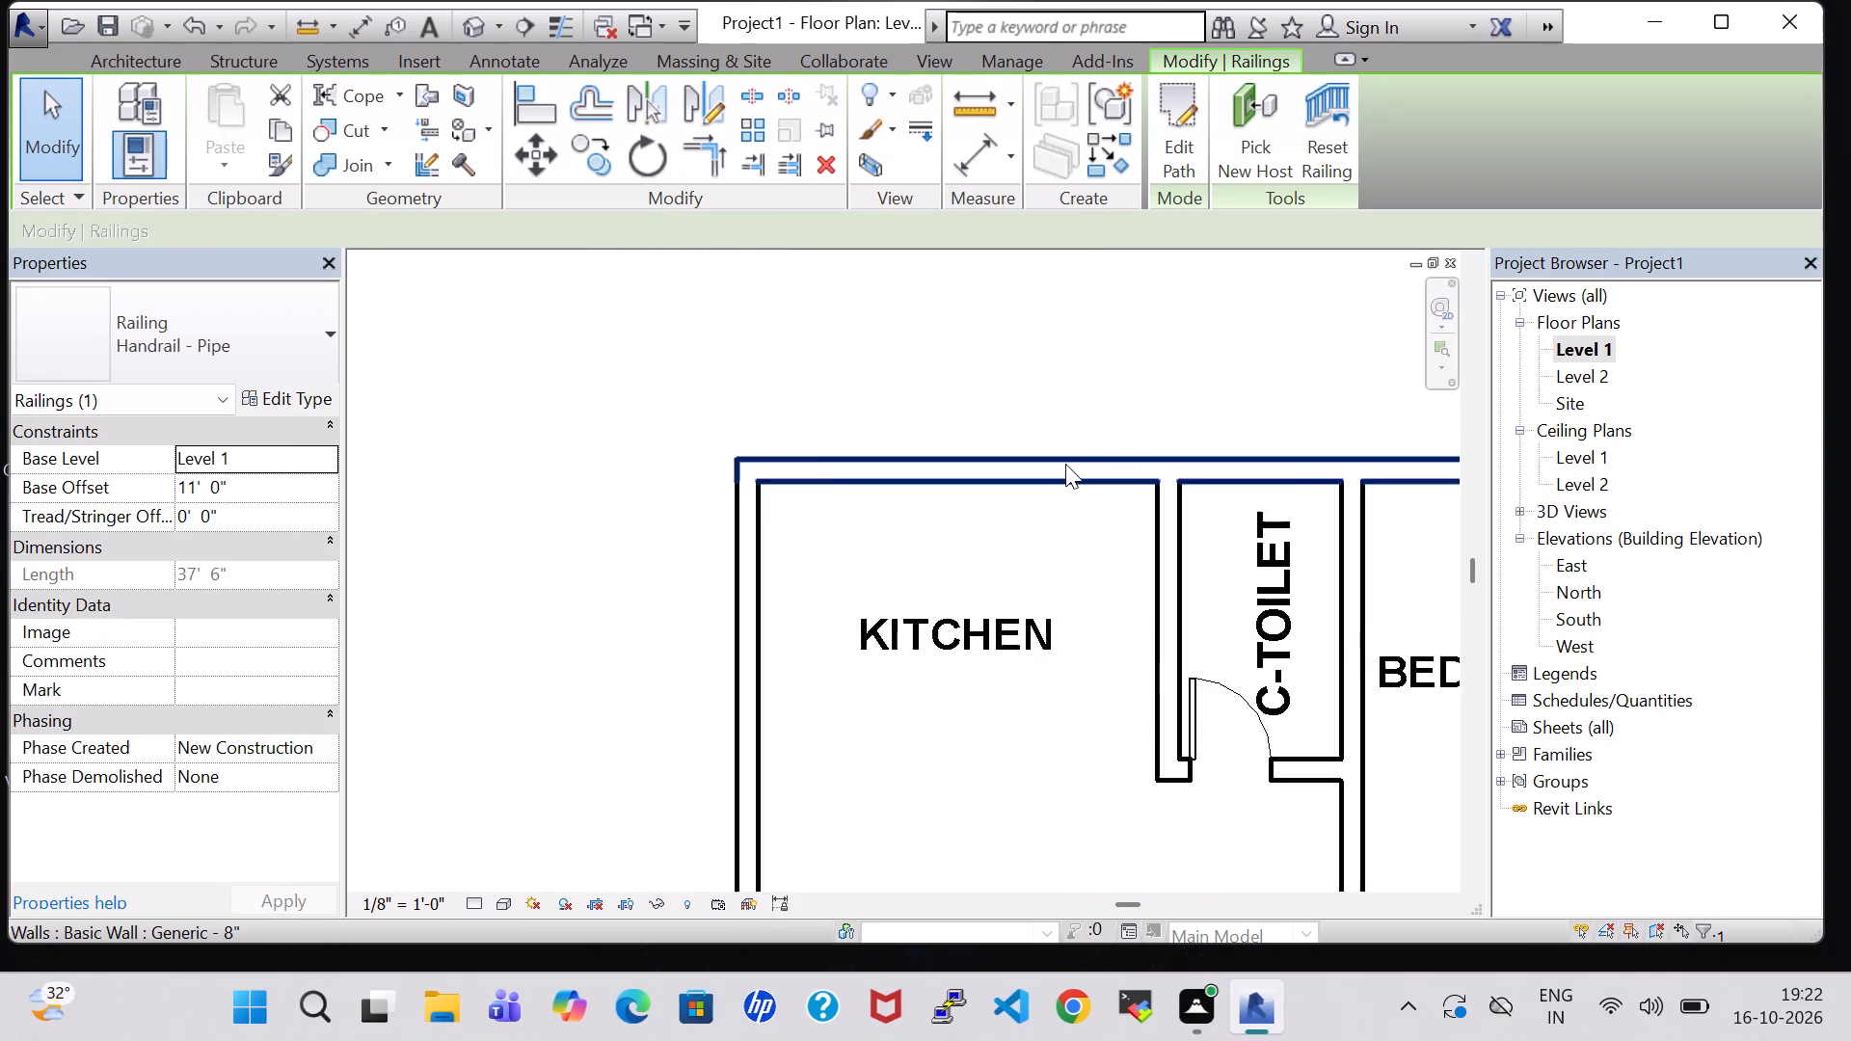
scroll(1065, 464, down, 2)
middle_drag(1065, 464, 924, 289)
scroll(962, 342, down, 2)
middle_drag(944, 410, 916, 139)
scroll(888, 510, down, 1)
middle_drag(888, 511, 888, 438)
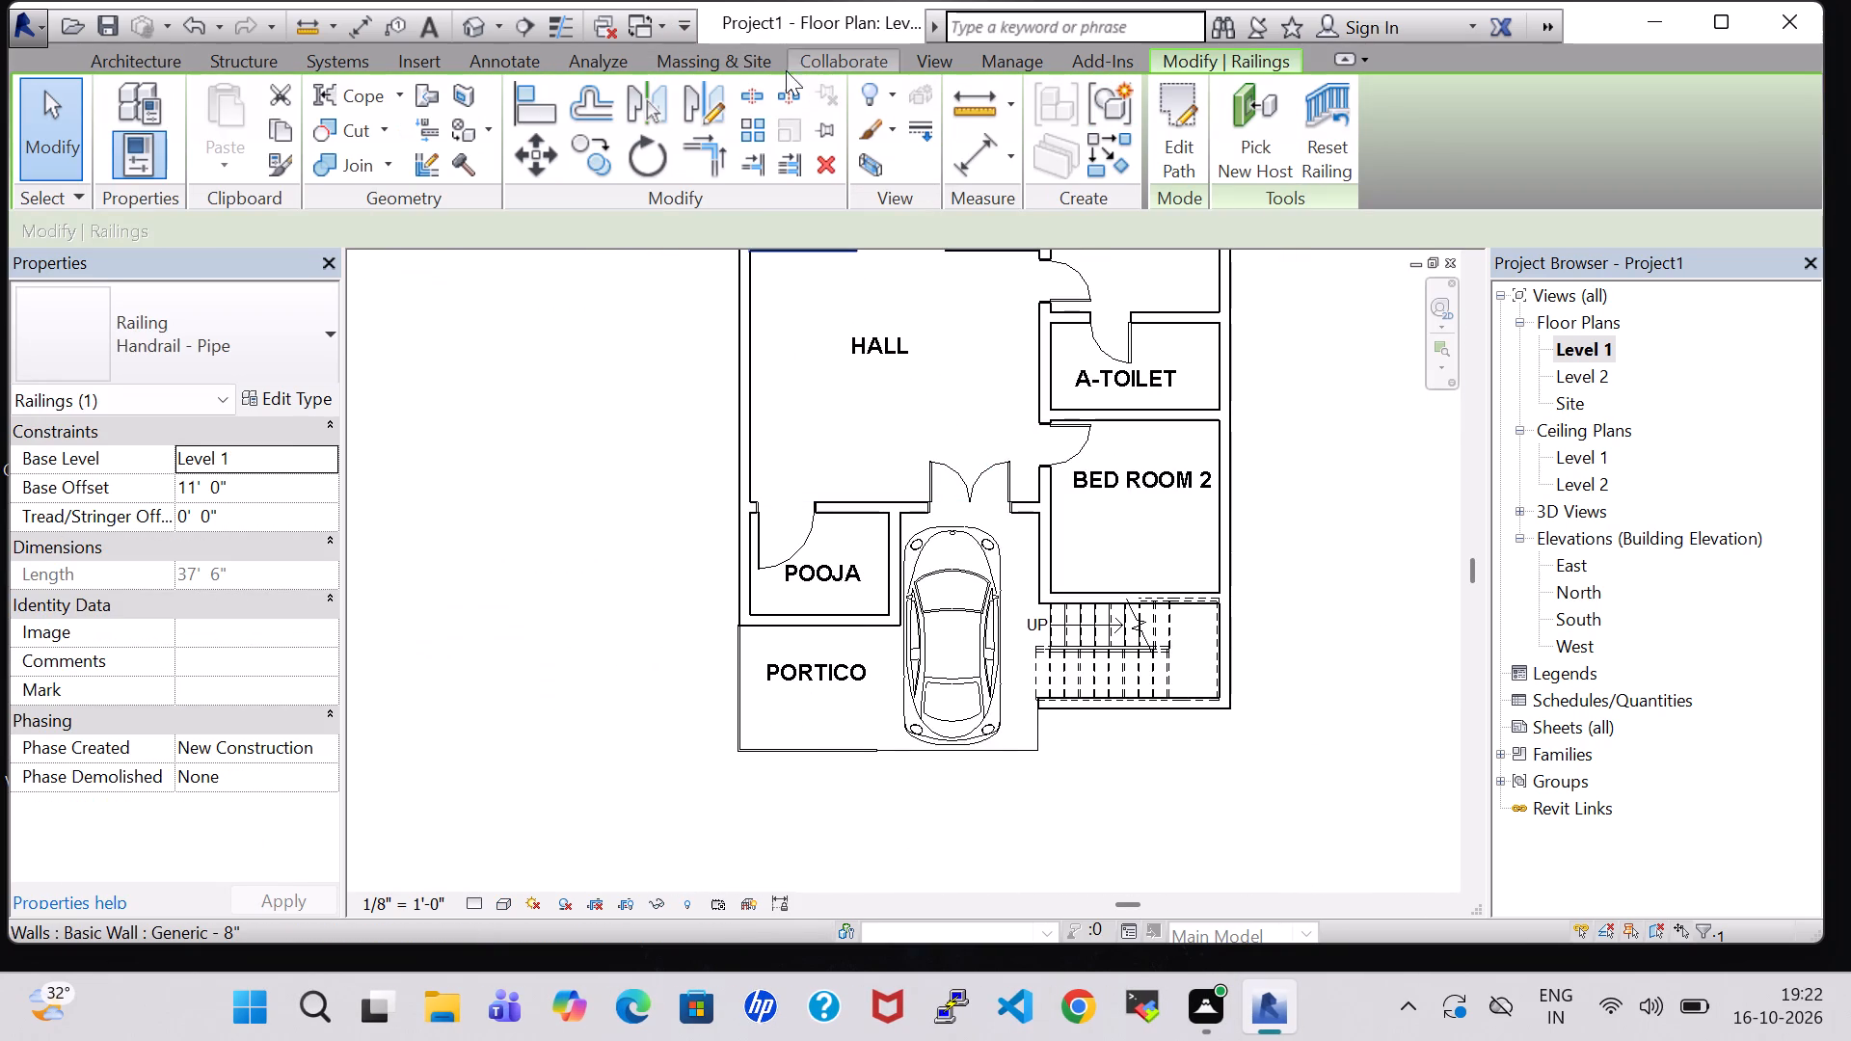
click(122, 61)
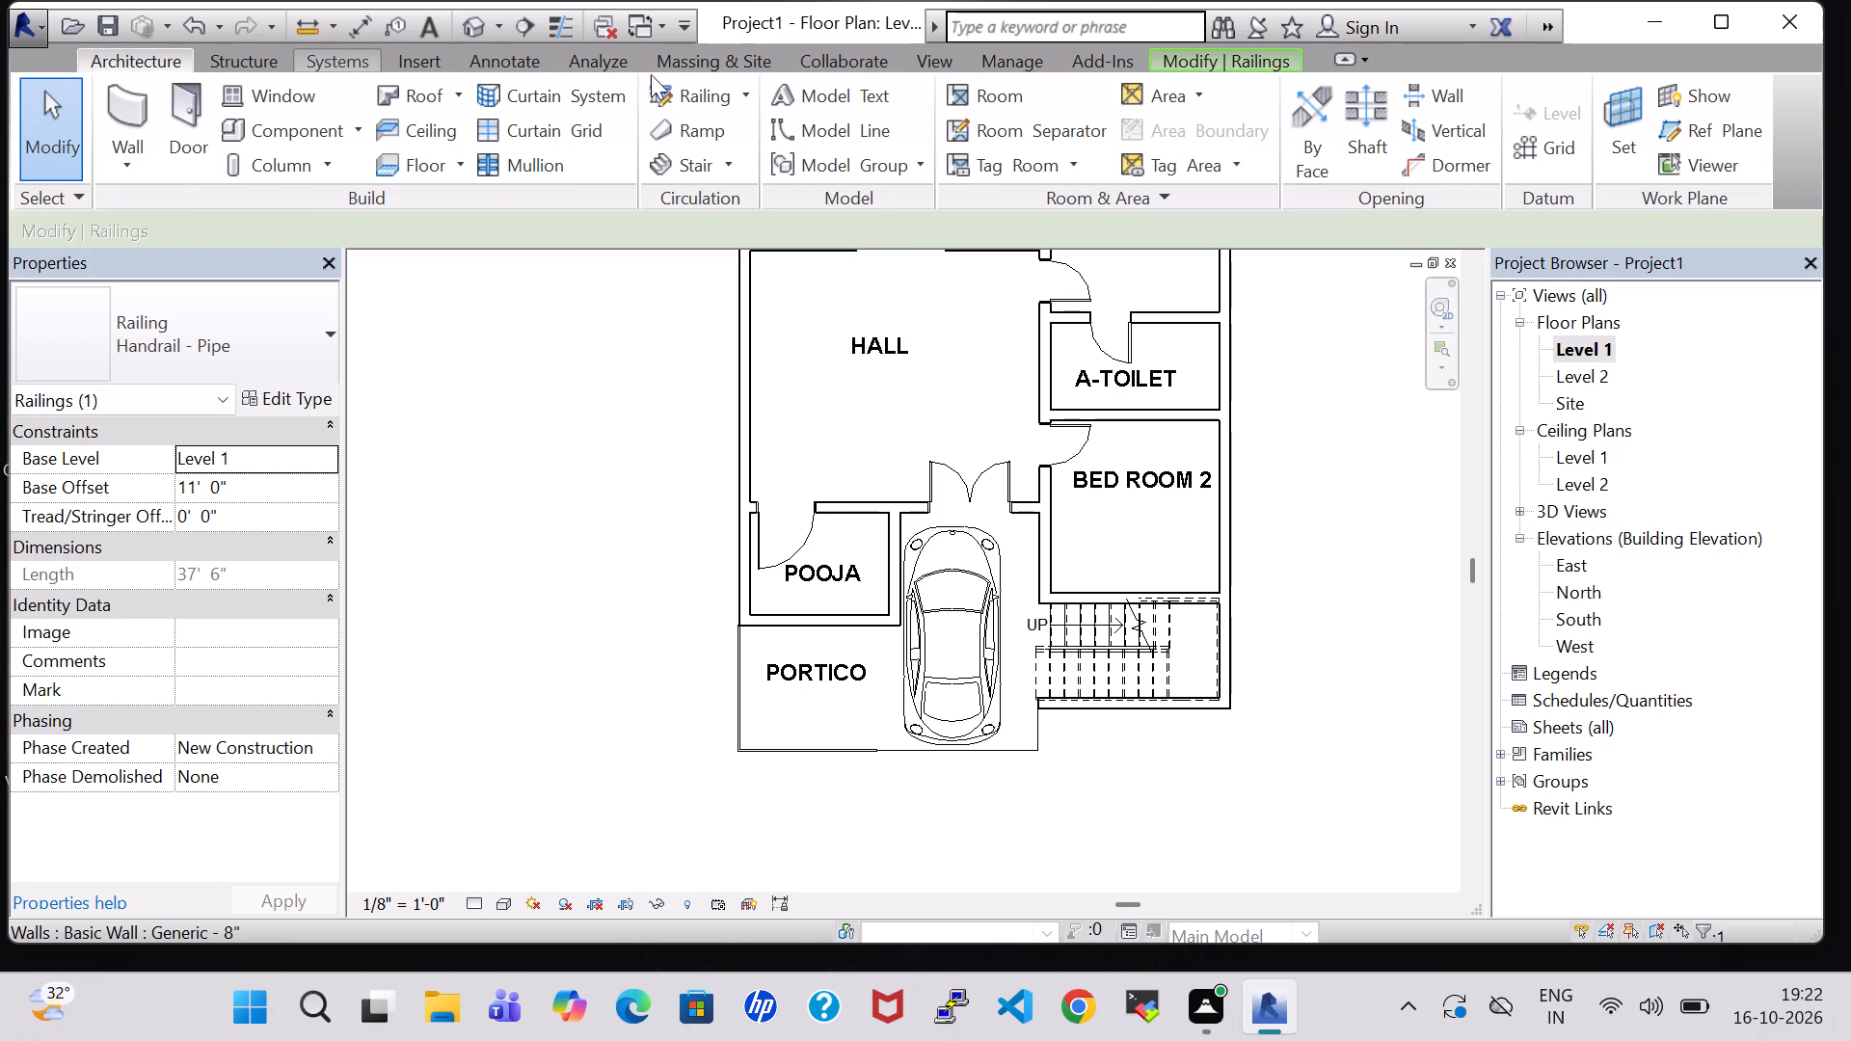
click(682, 94)
scroll(740, 635, up, 7)
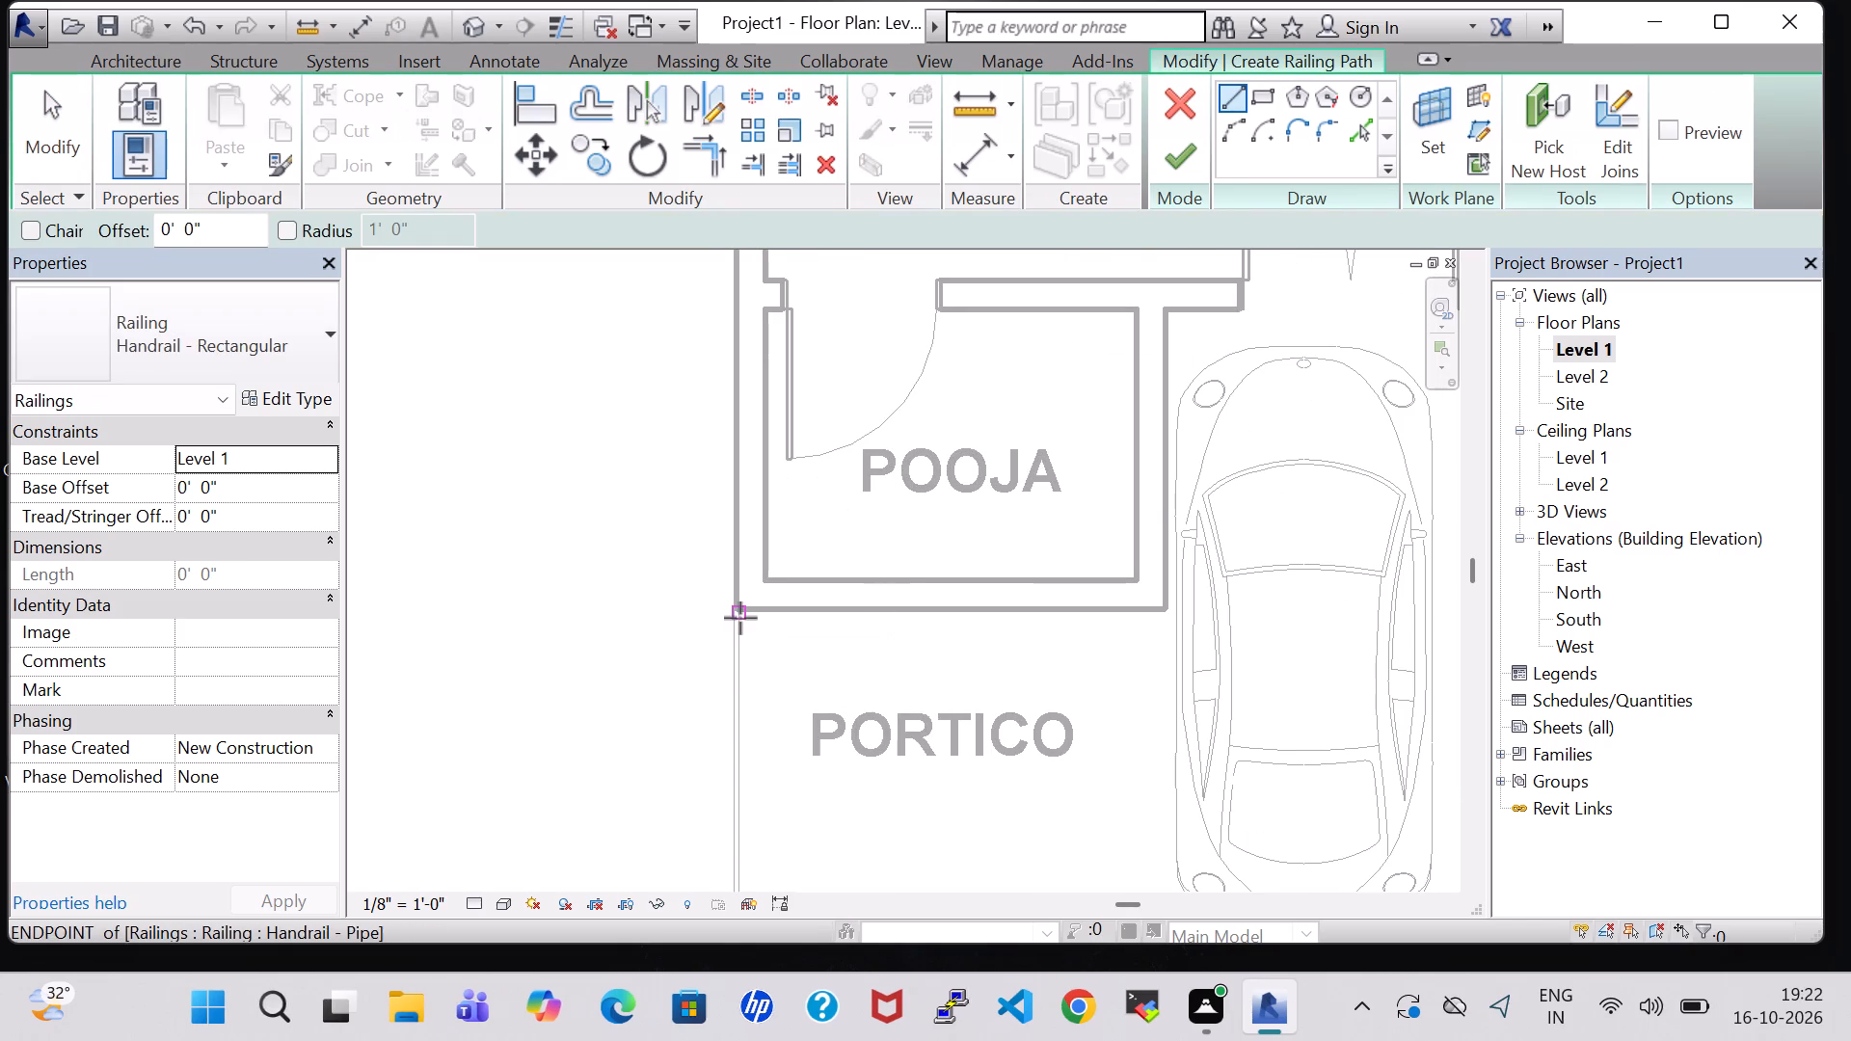
click(740, 618)
middle_drag(738, 729, 740, 518)
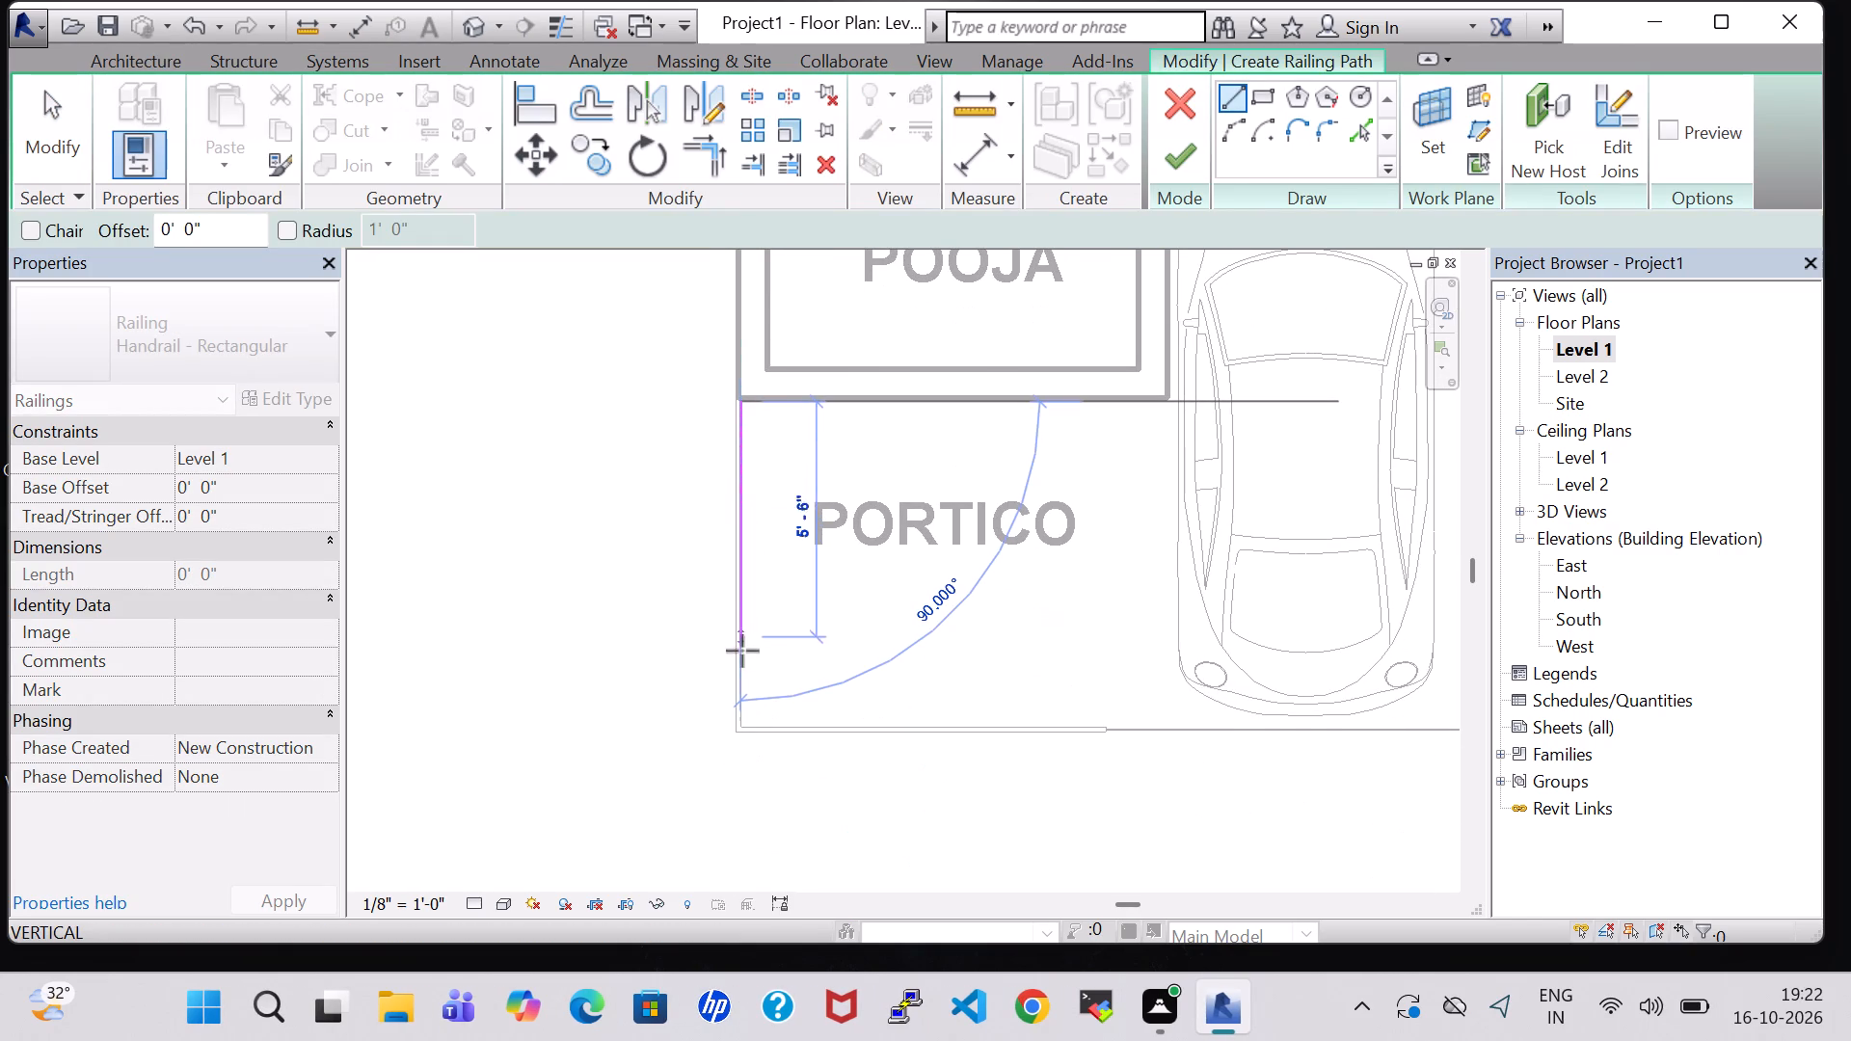
click(738, 730)
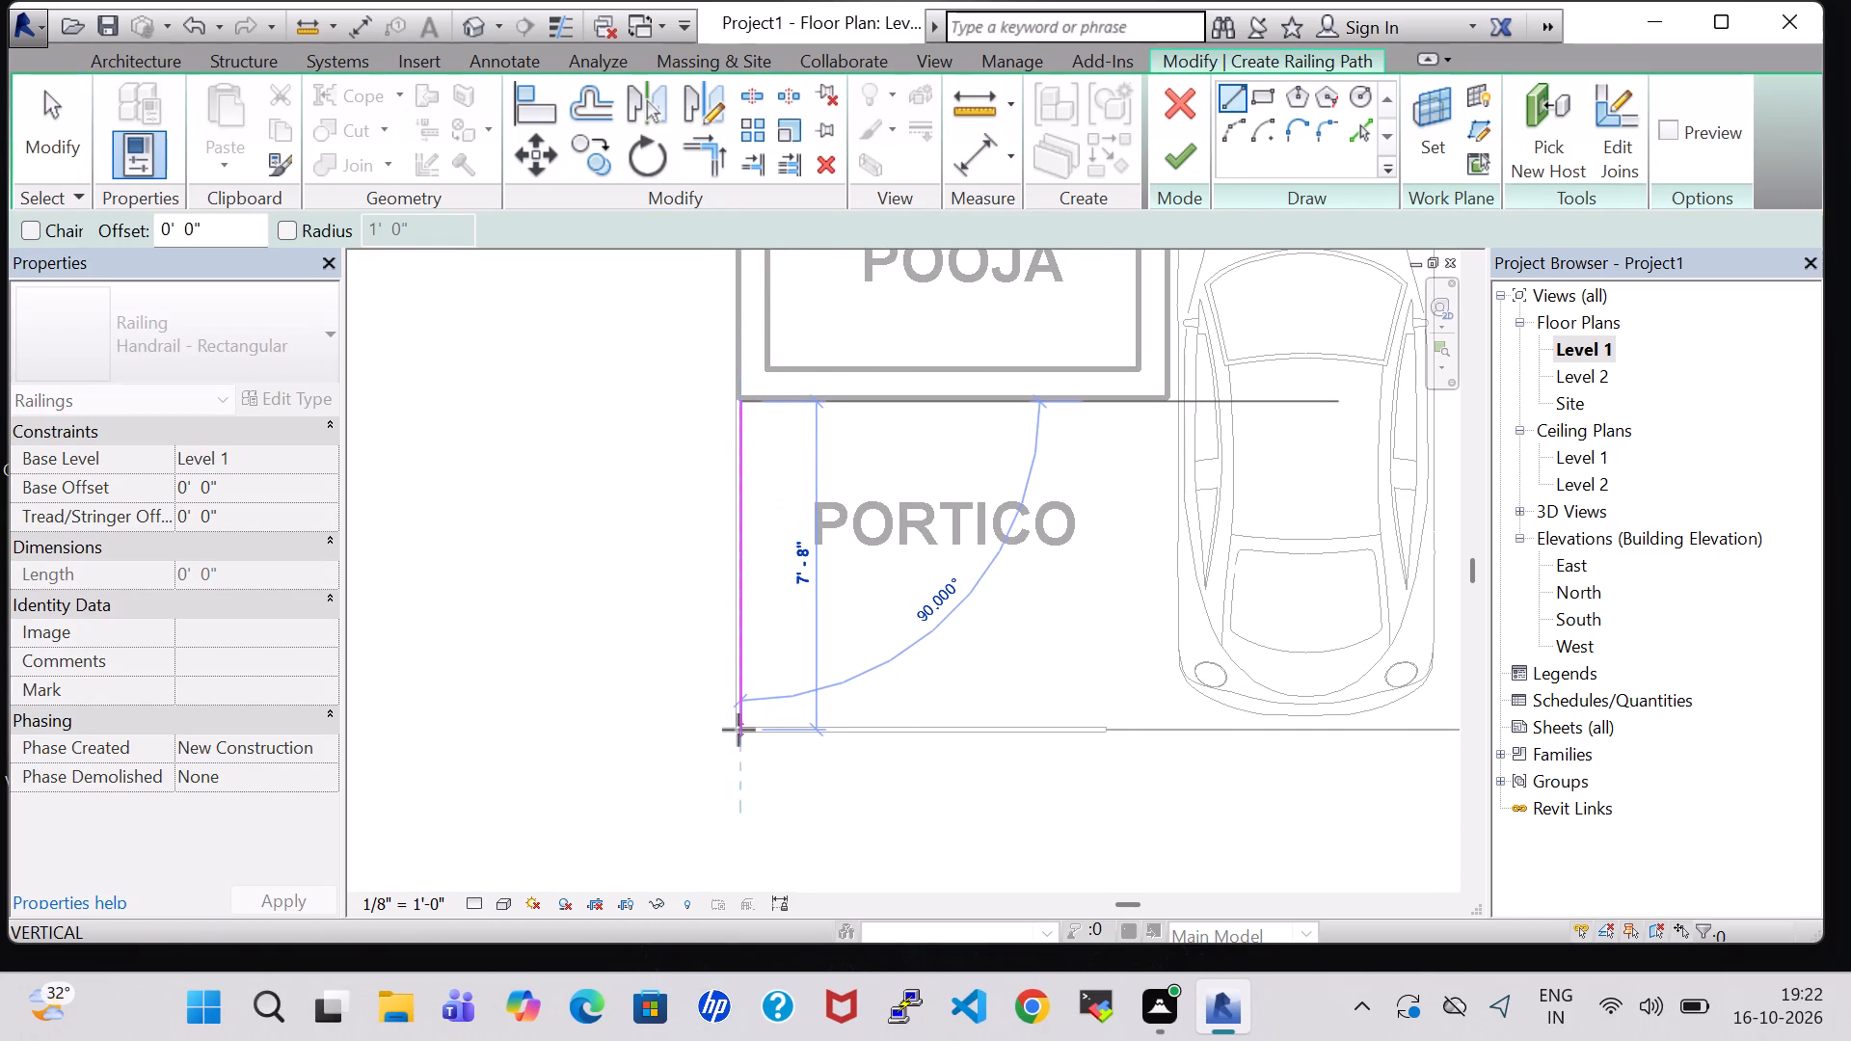
middle_drag(1114, 734, 710, 734)
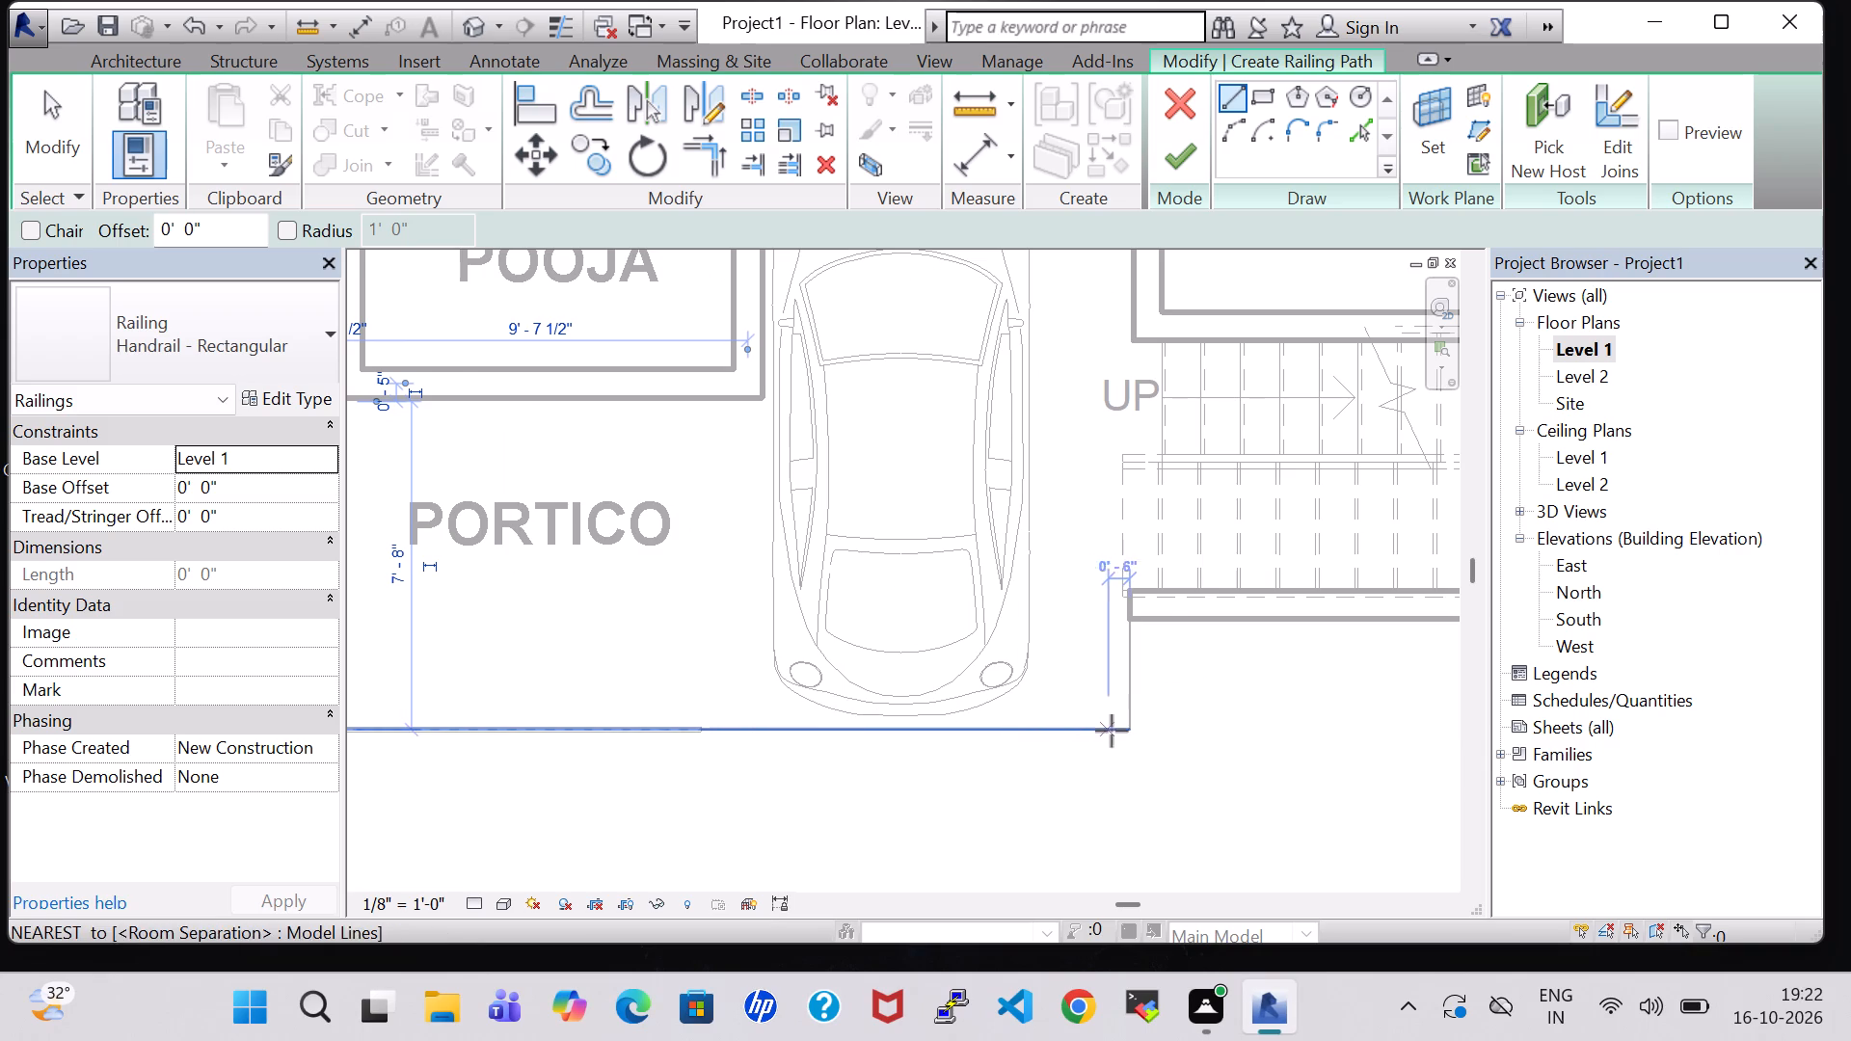
click(1126, 731)
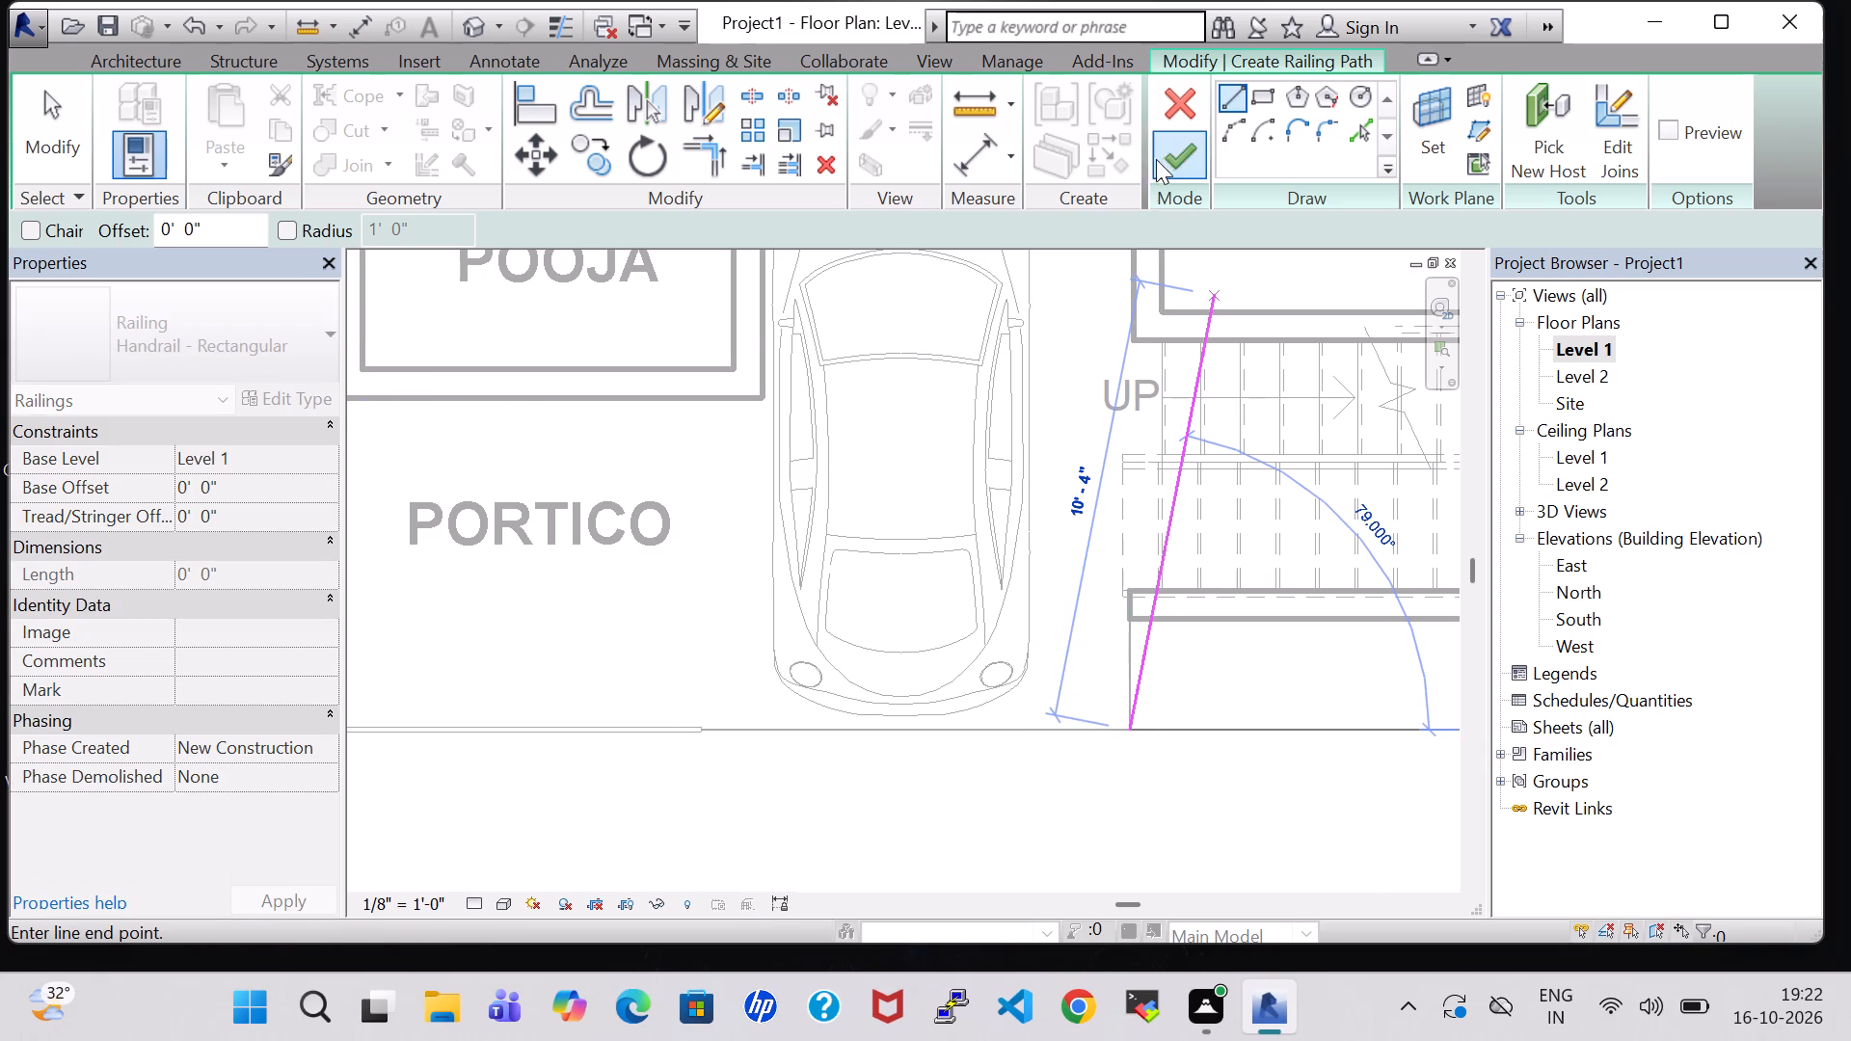
click(1161, 157)
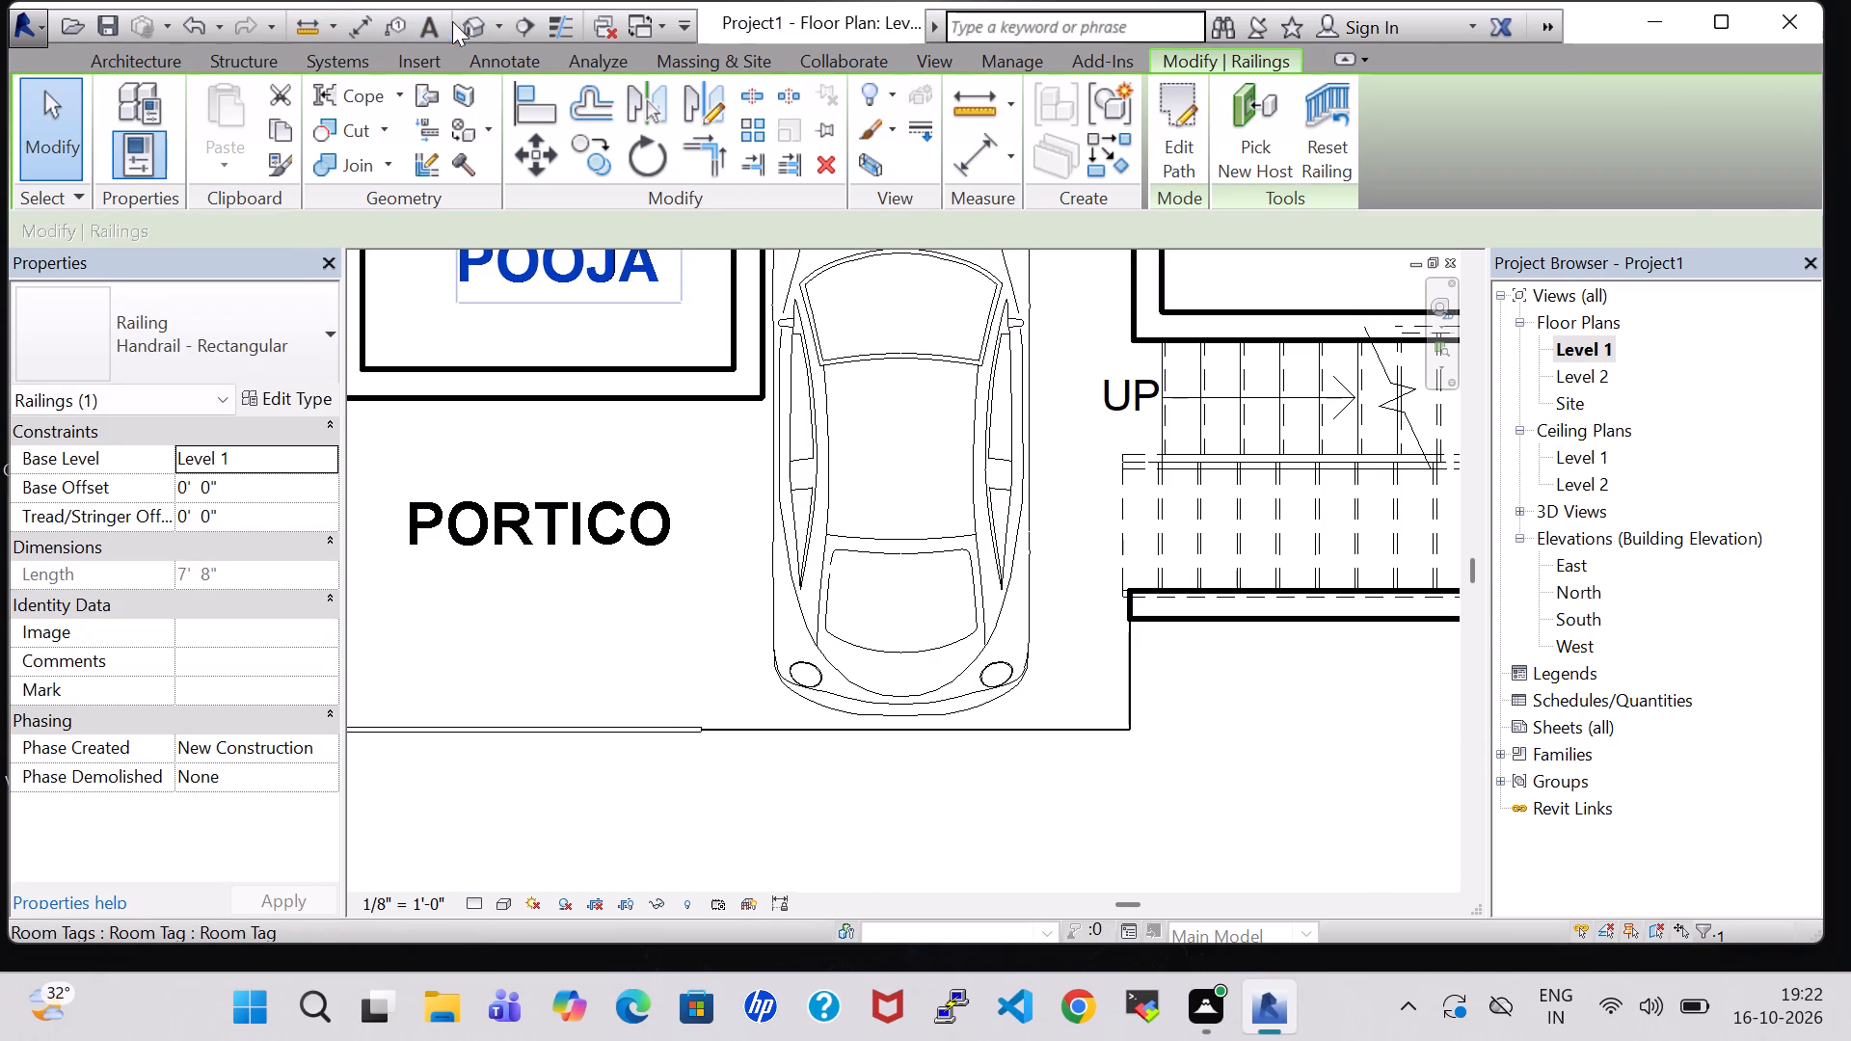
In 3D, set the base offset of the portico's L-shaped Handrail - Pipe railing to 11' 0".
click(464, 21)
shift+middle_drag(711, 699, 875, 616)
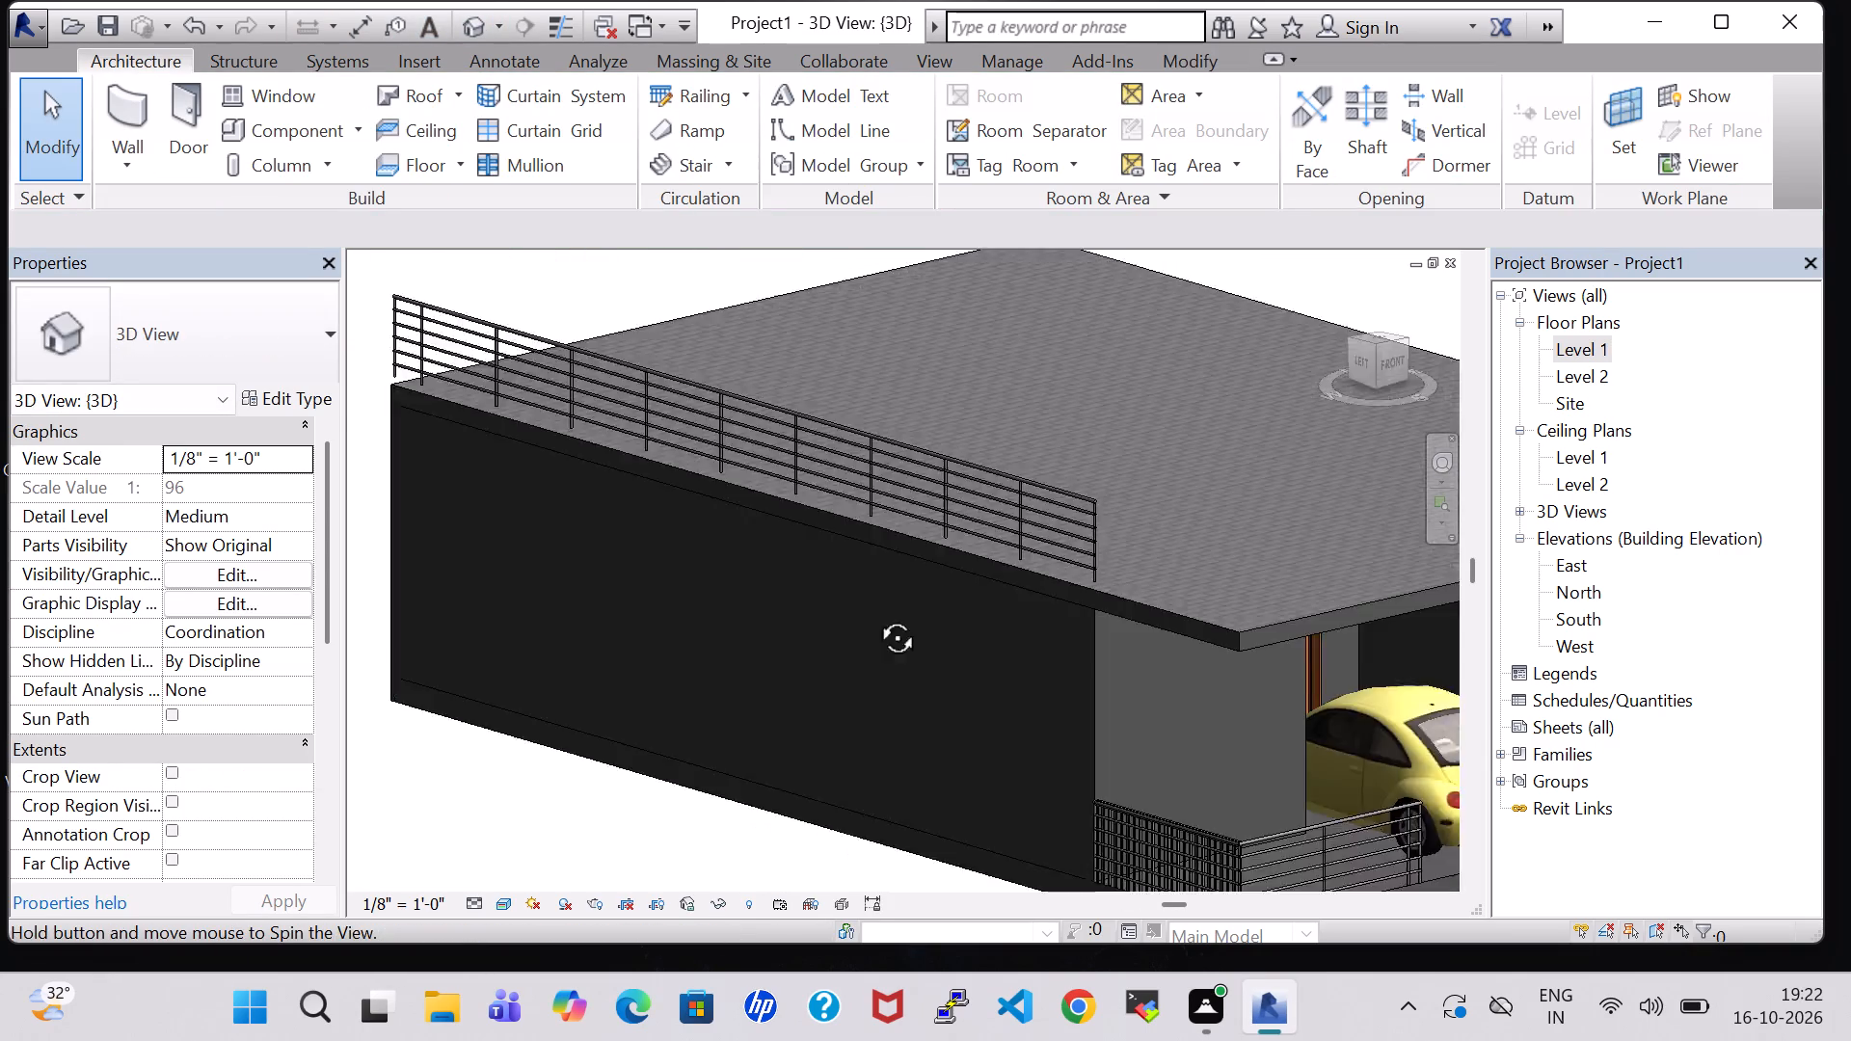
shift+middle_drag(875, 616, 879, 571)
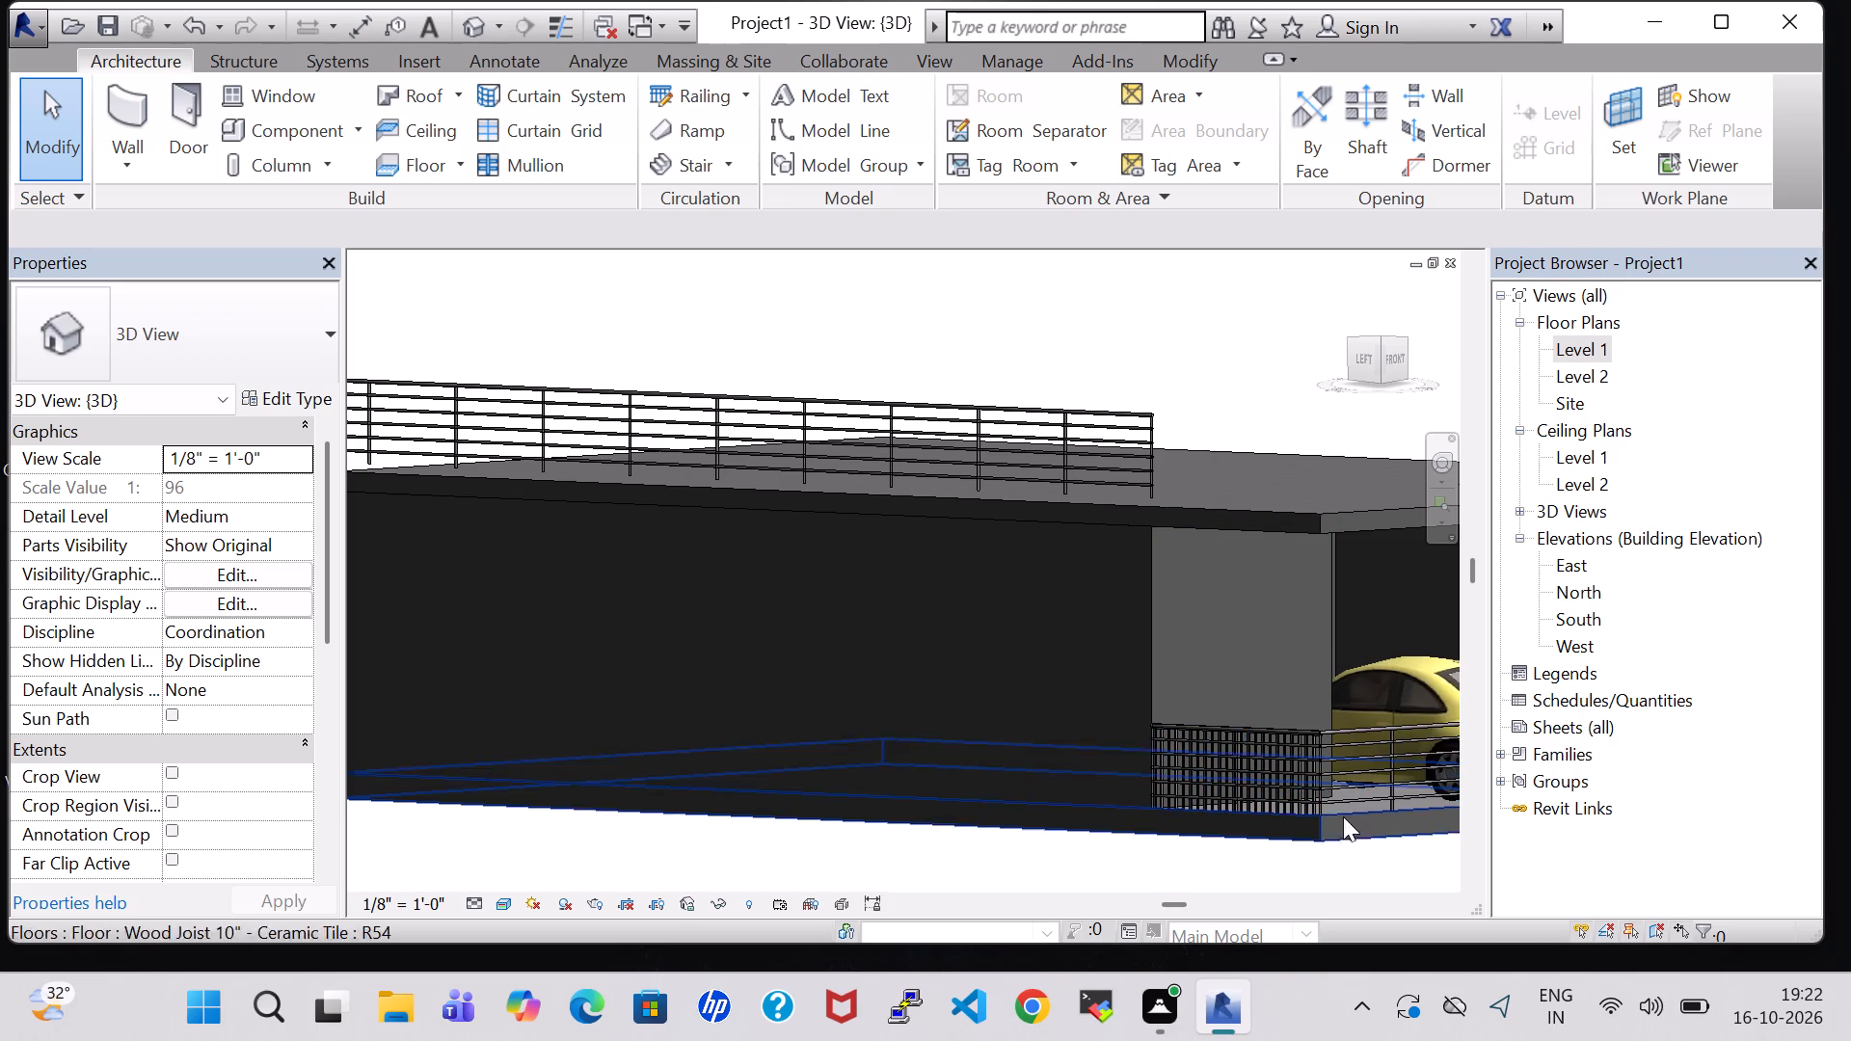
shift+middle_drag(797, 863, 705, 875)
shift+middle_drag(1181, 841, 1113, 860)
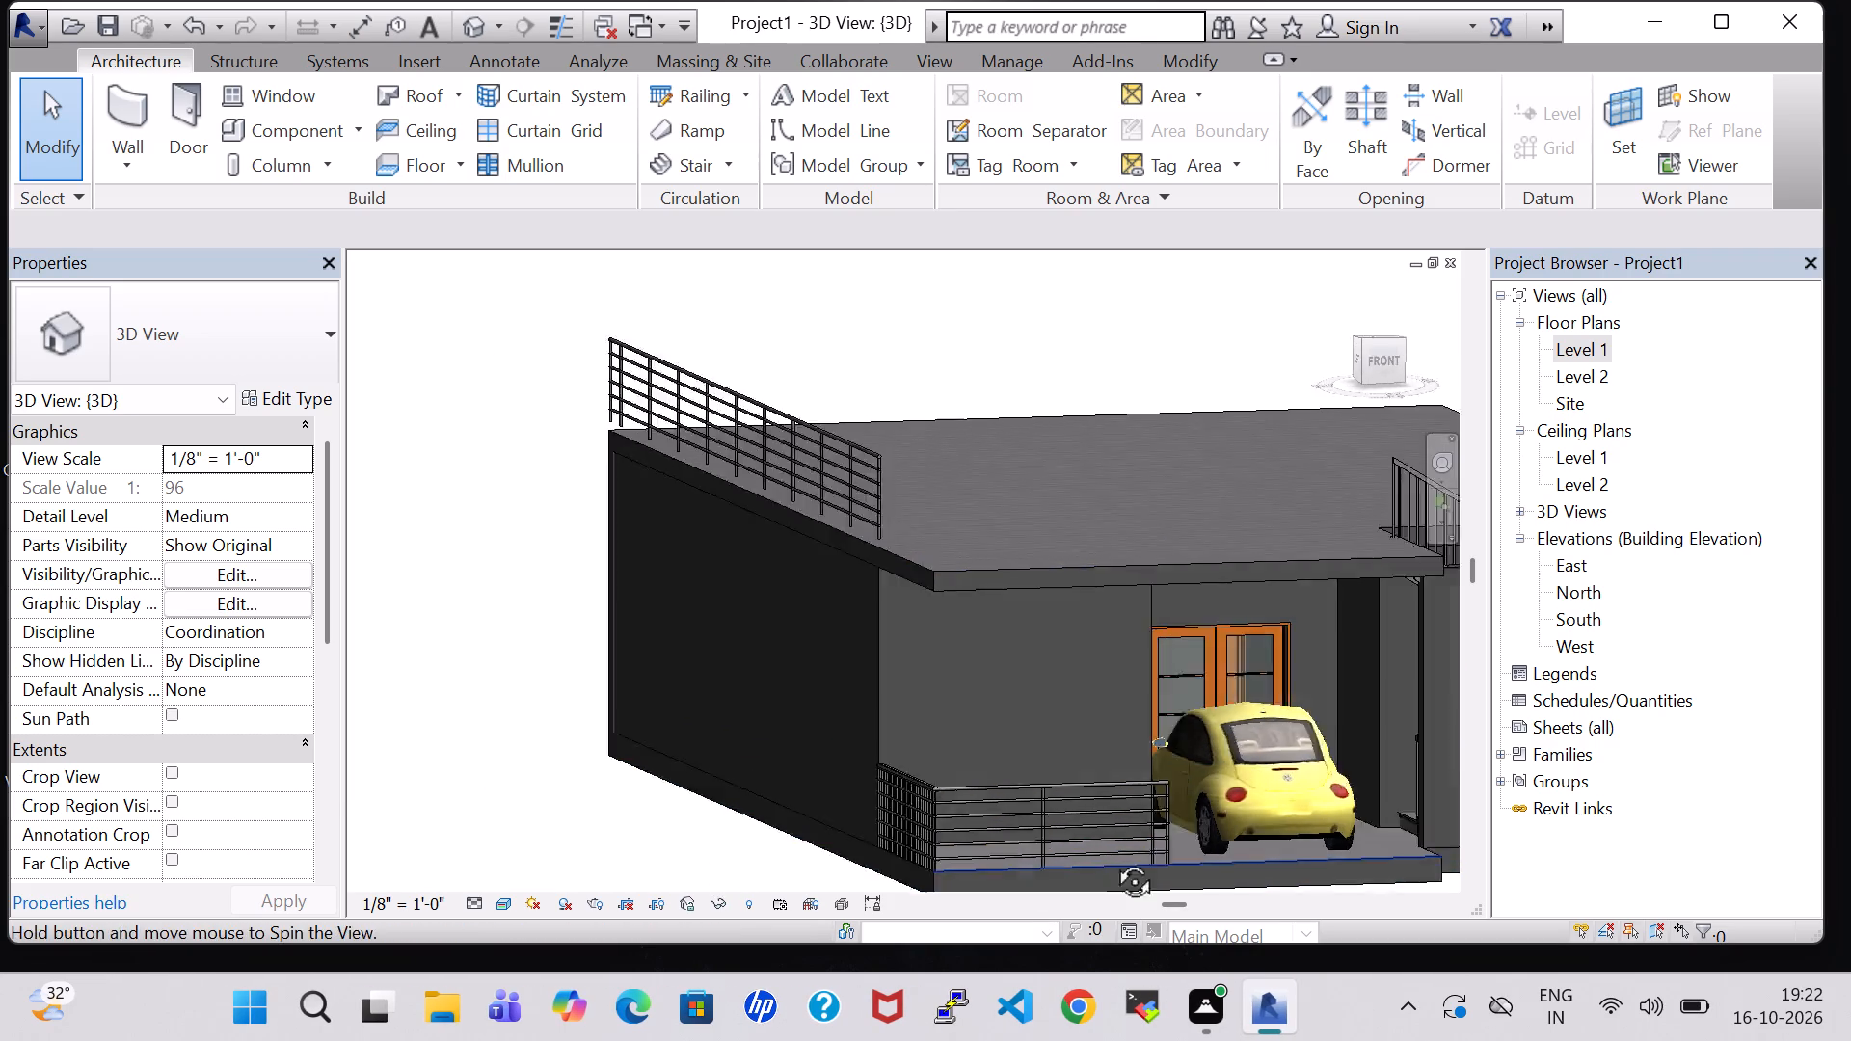
shift+middle_drag(1113, 860, 1024, 887)
middle_drag(1079, 663, 1265, 259)
shift+middle_drag(1110, 628, 1123, 671)
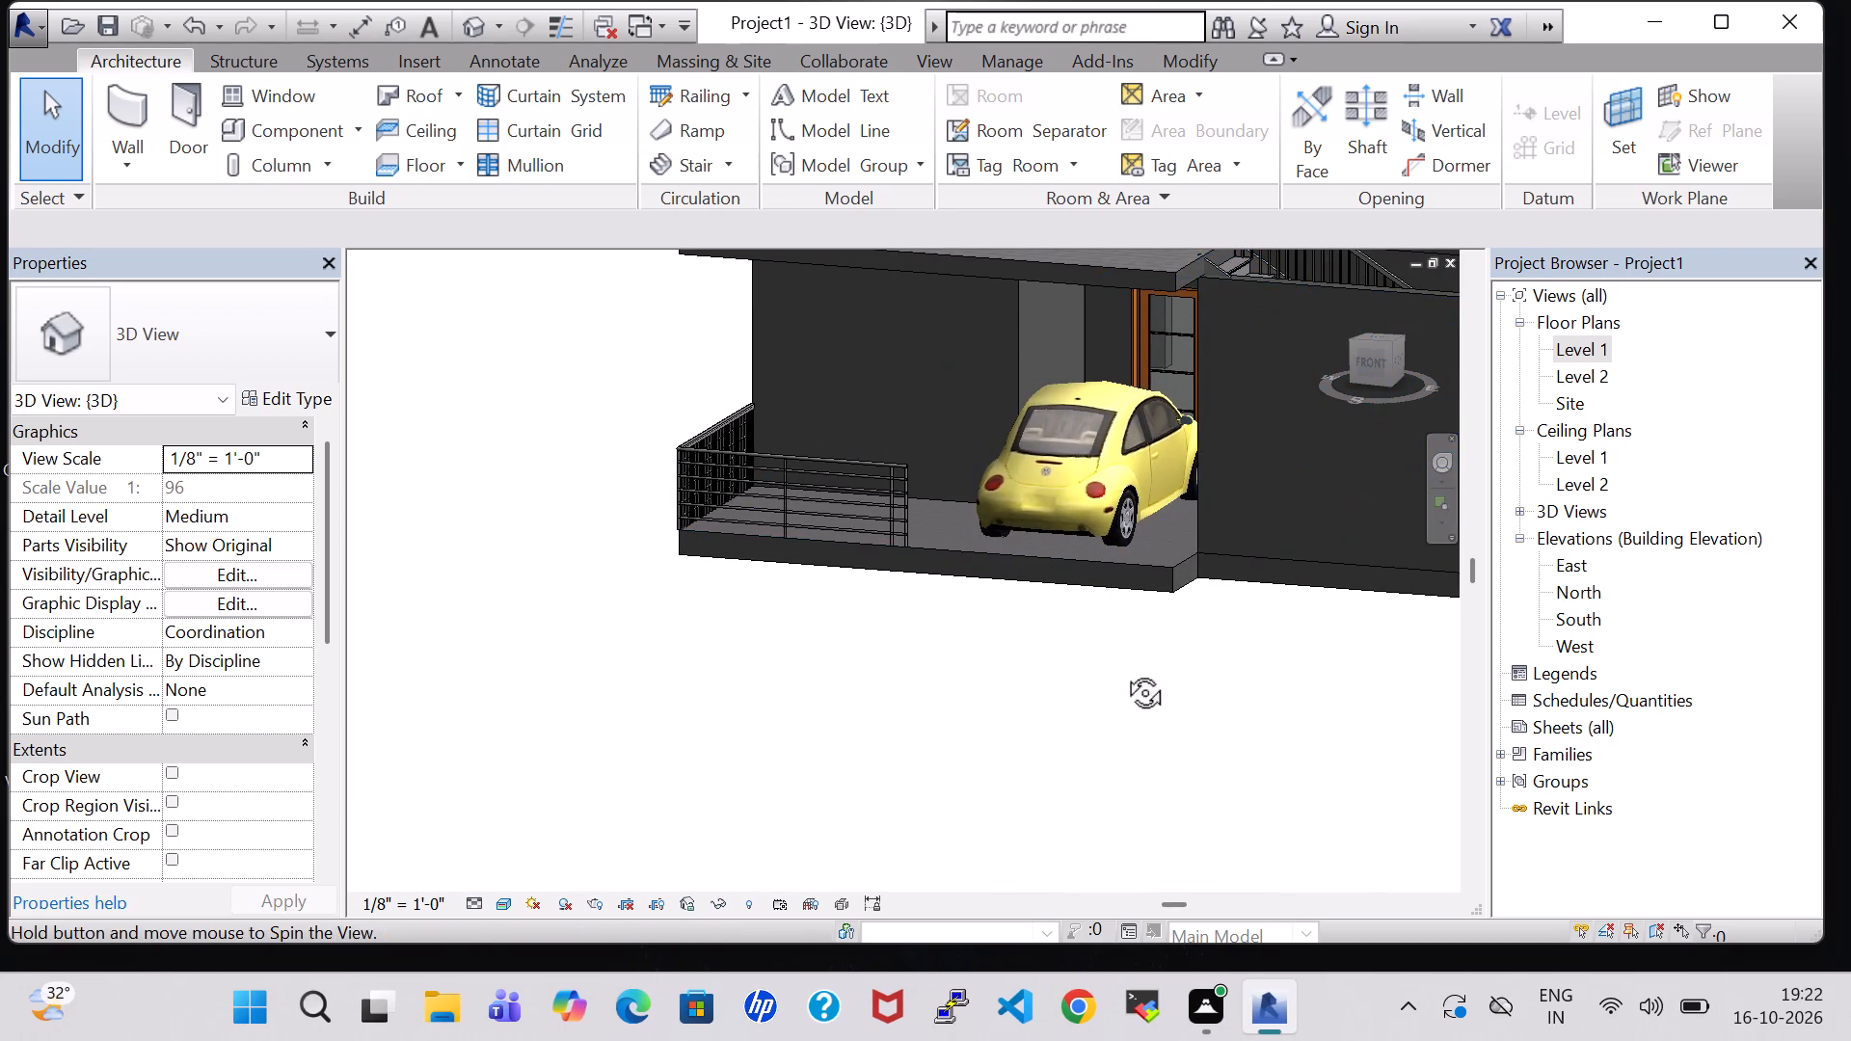
shift+middle_drag(1123, 671, 1244, 914)
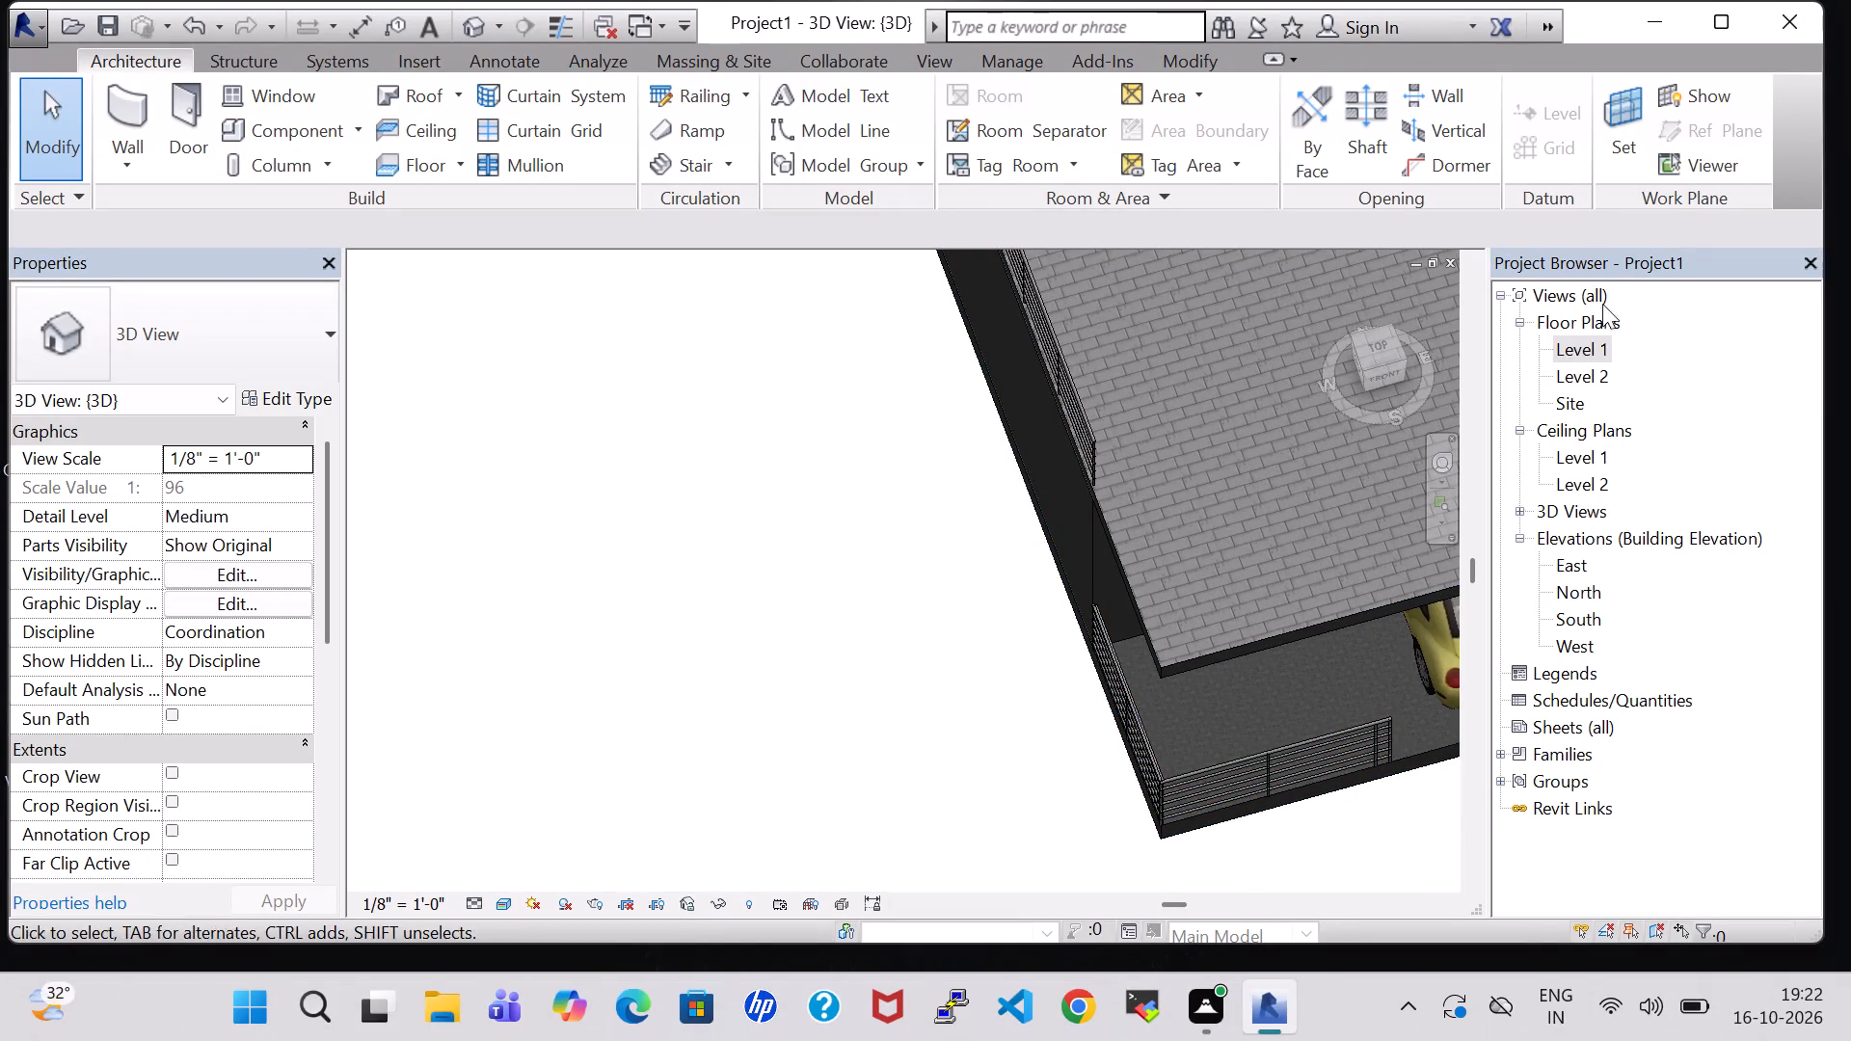
click(1280, 774)
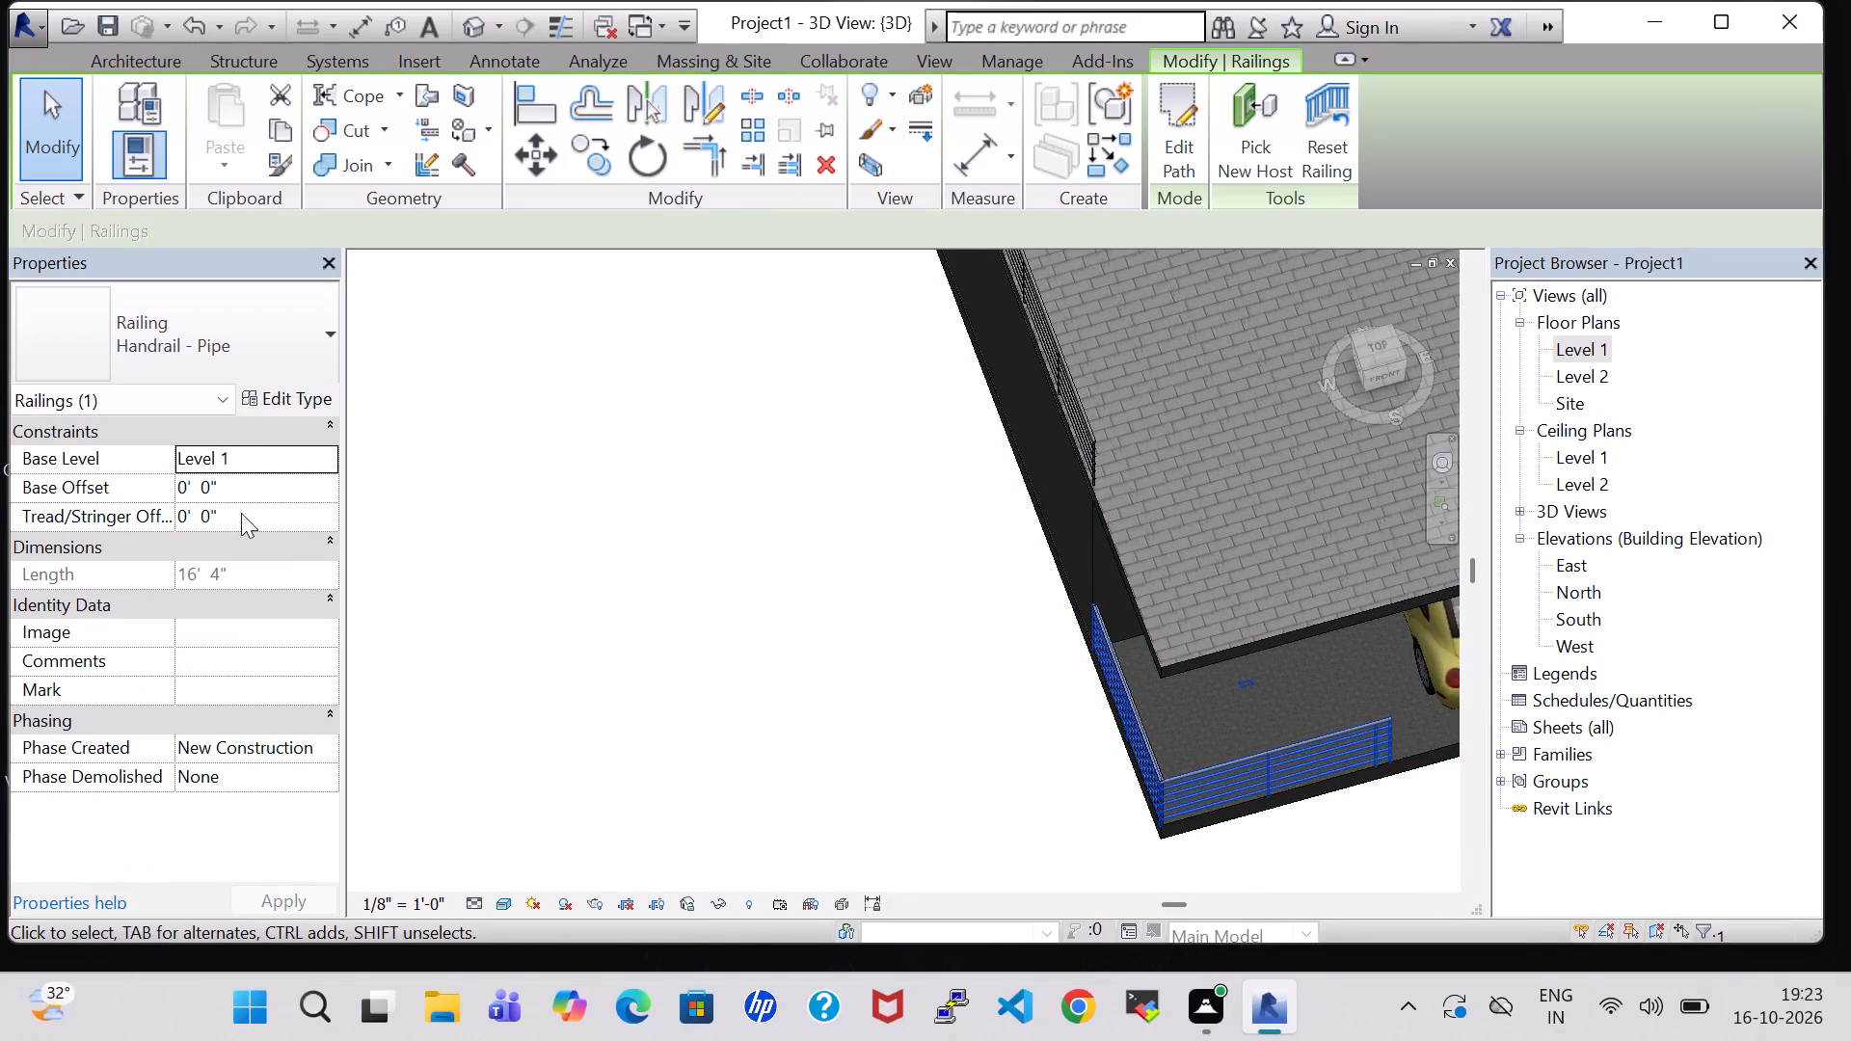
click(185, 491)
key(Right)
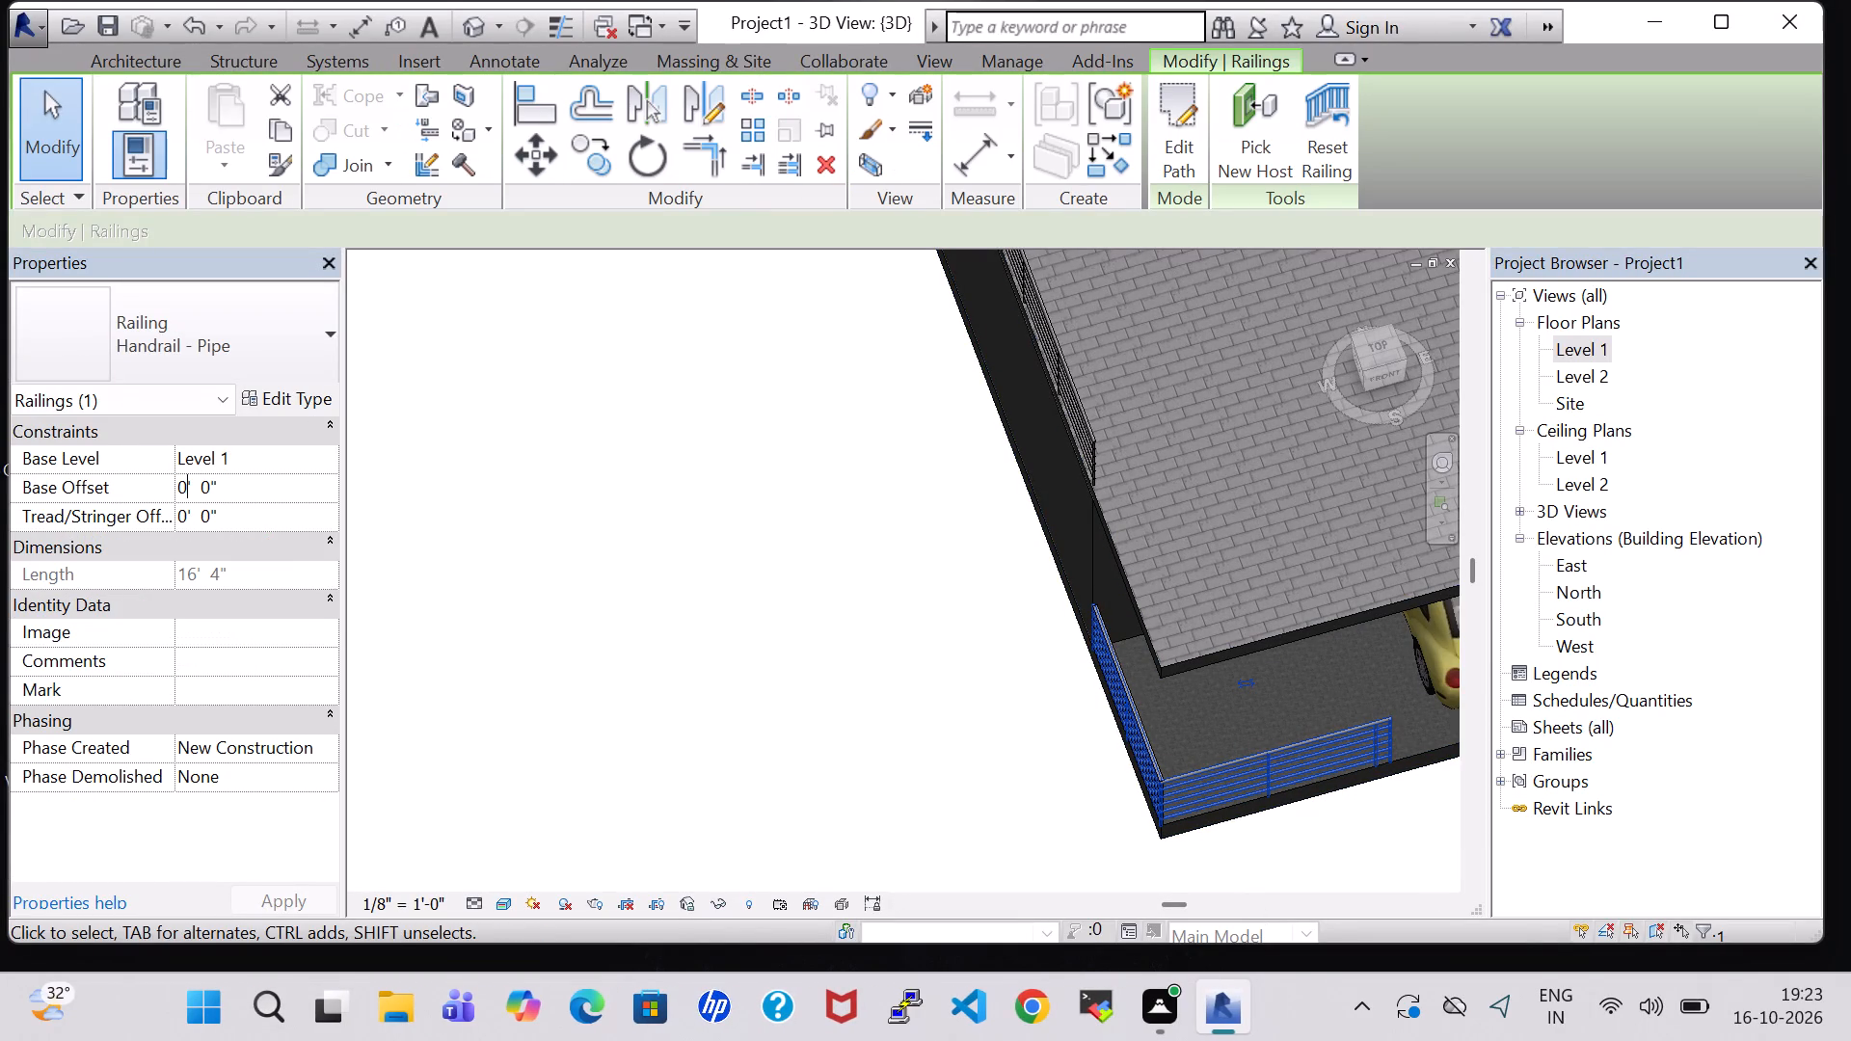
key(BackSpace)
text(11)
key(Return)
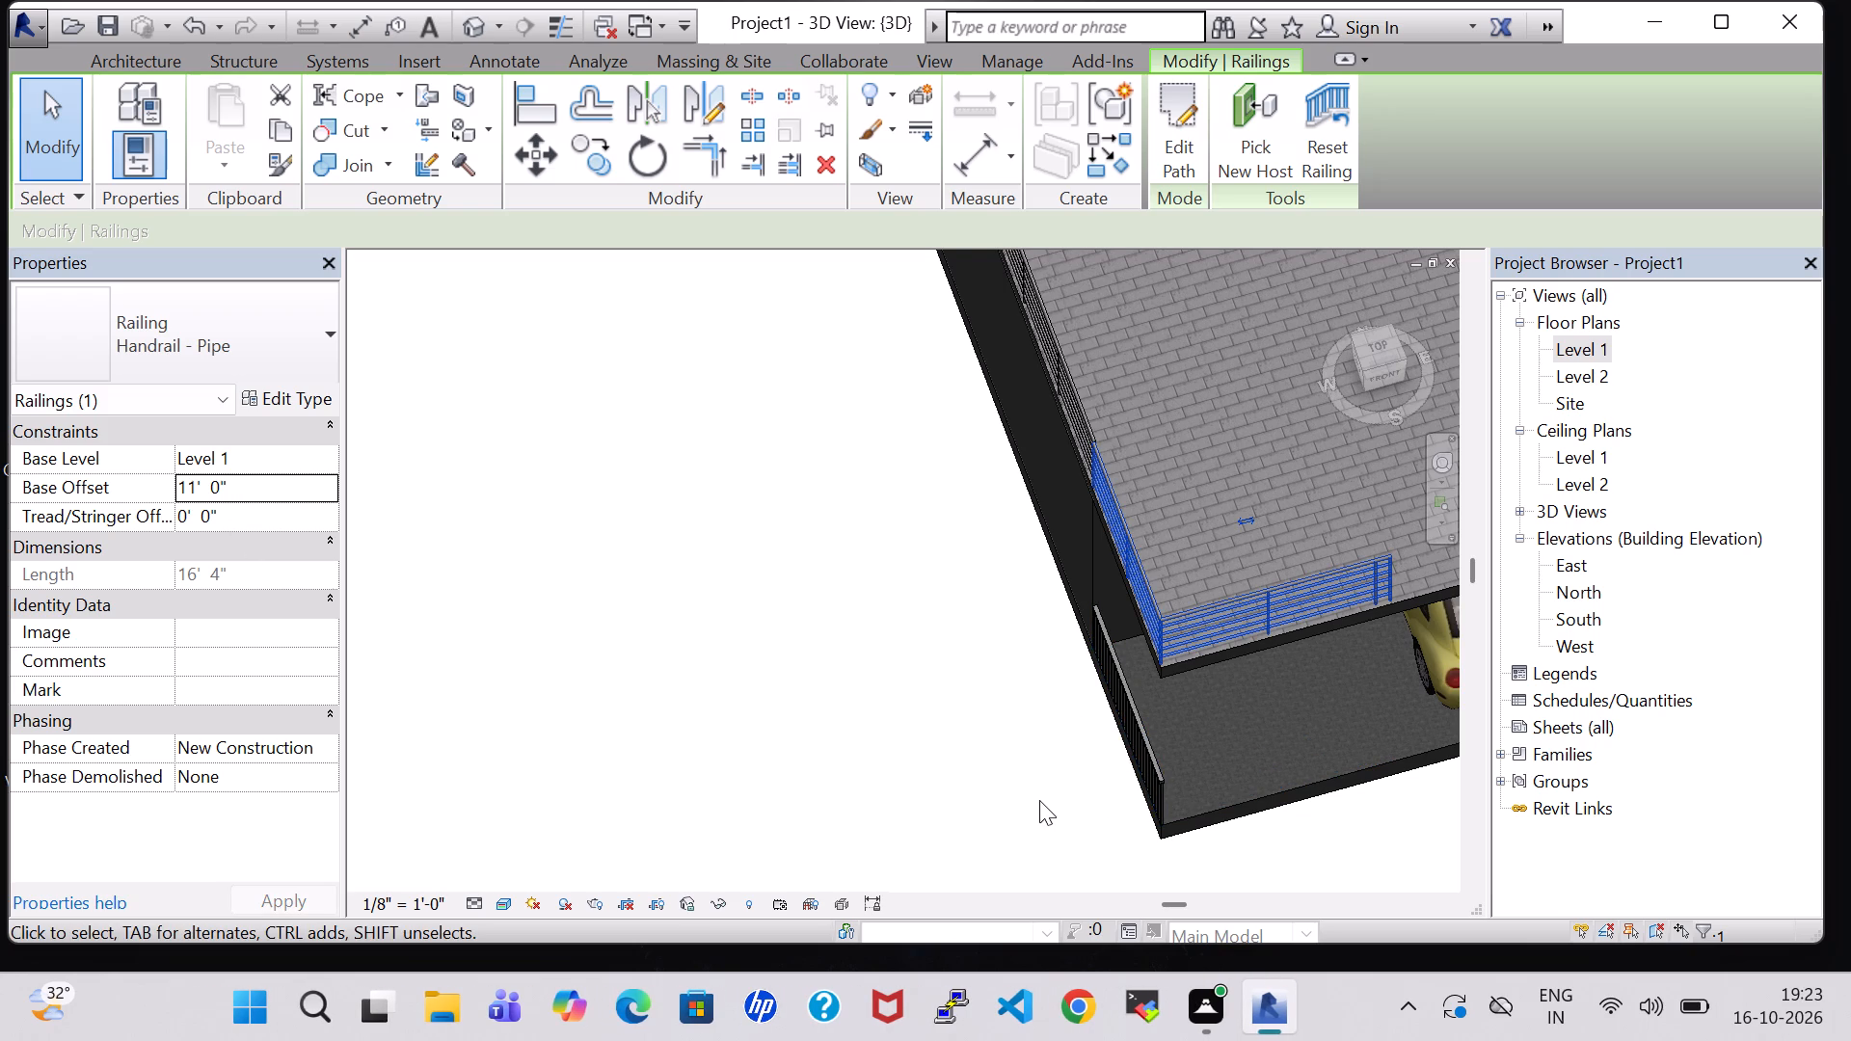
On Level 1, create a 9' 0" Handrail - Rectangular railing along the portico's front edge, starting from the outer front corner.
shift+middle_drag(1039, 800, 989, 629)
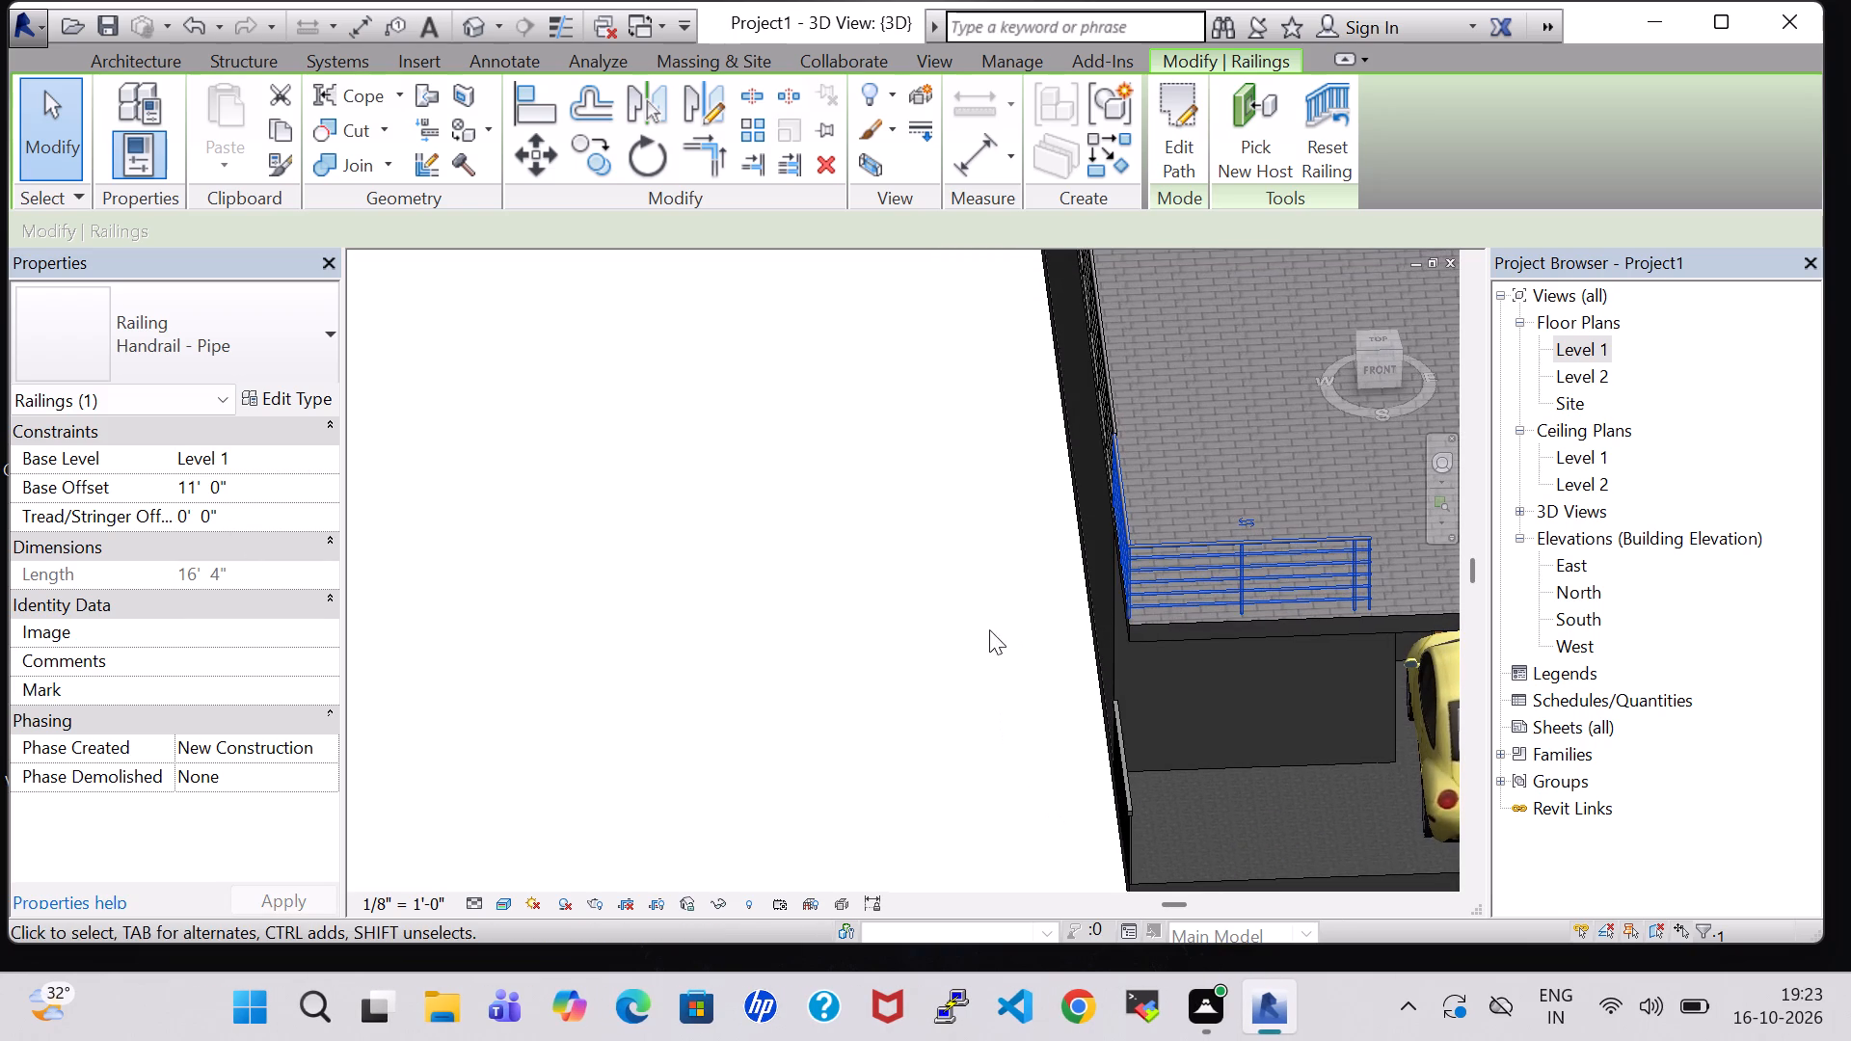
double_click(1592, 345)
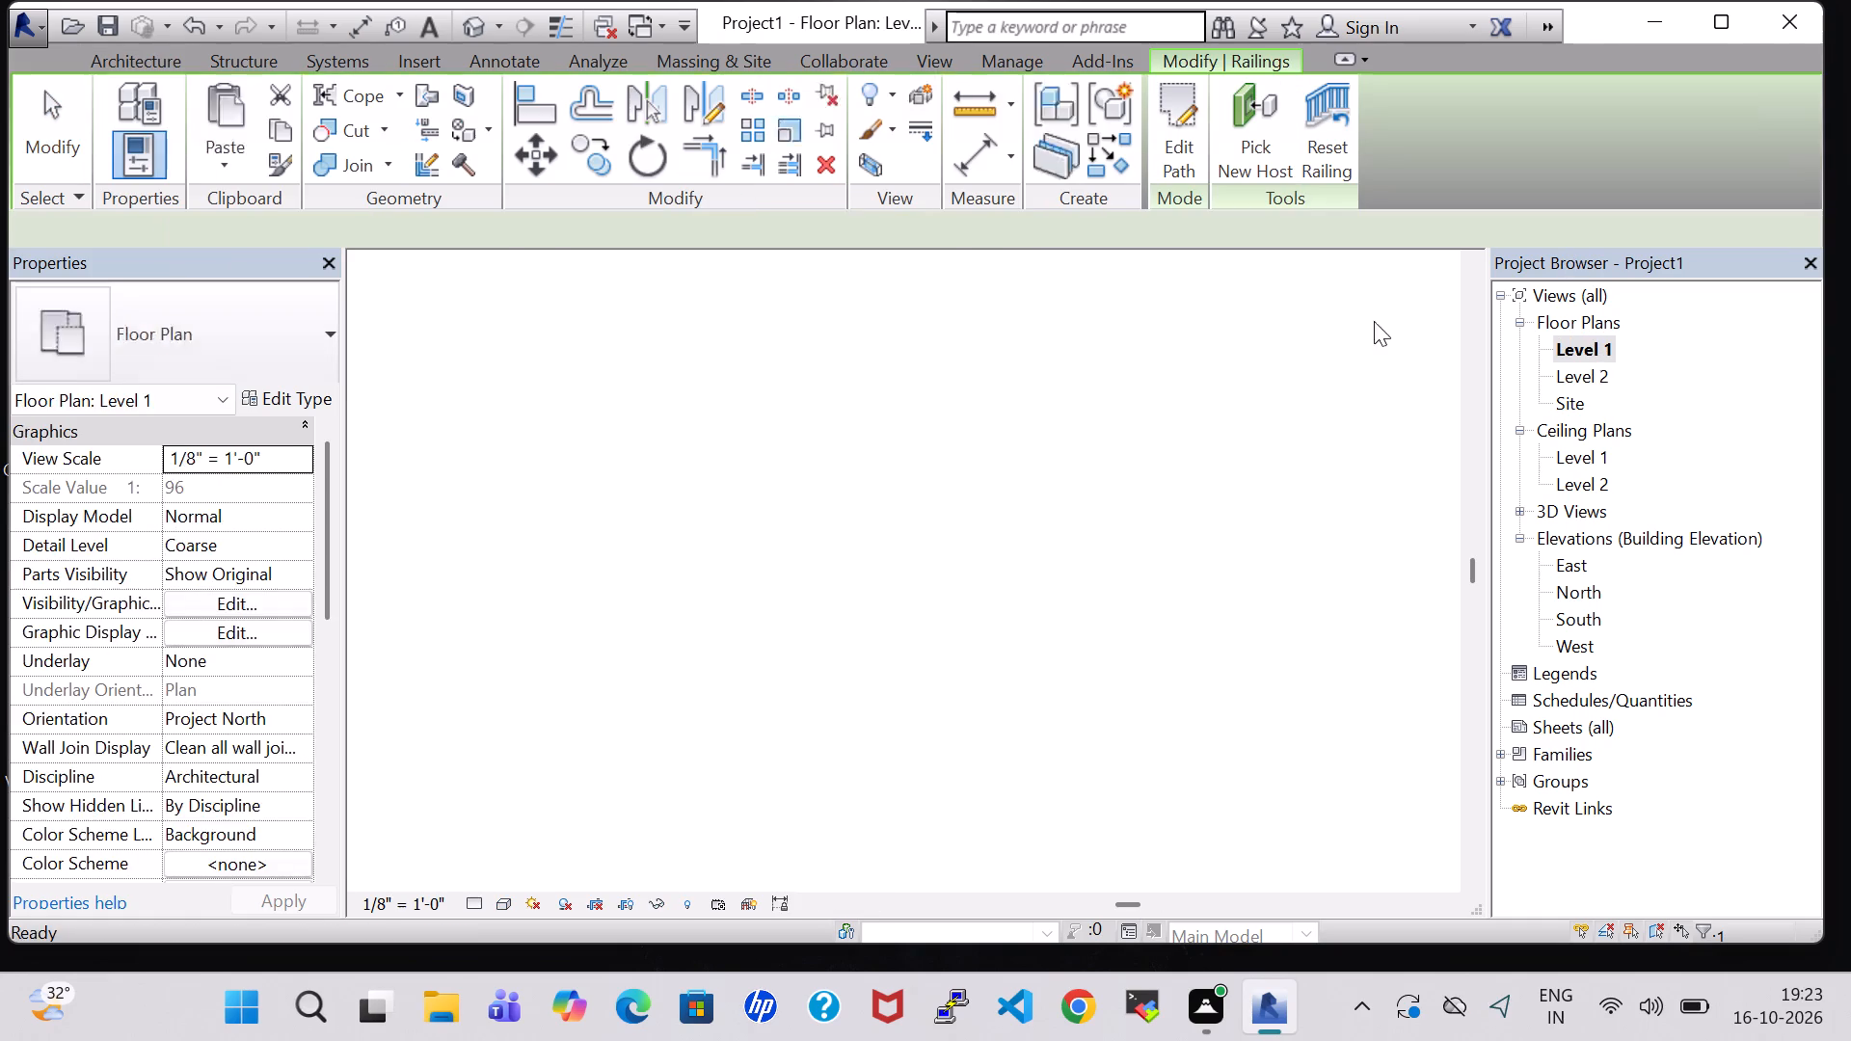
scroll(930, 387, down, 3)
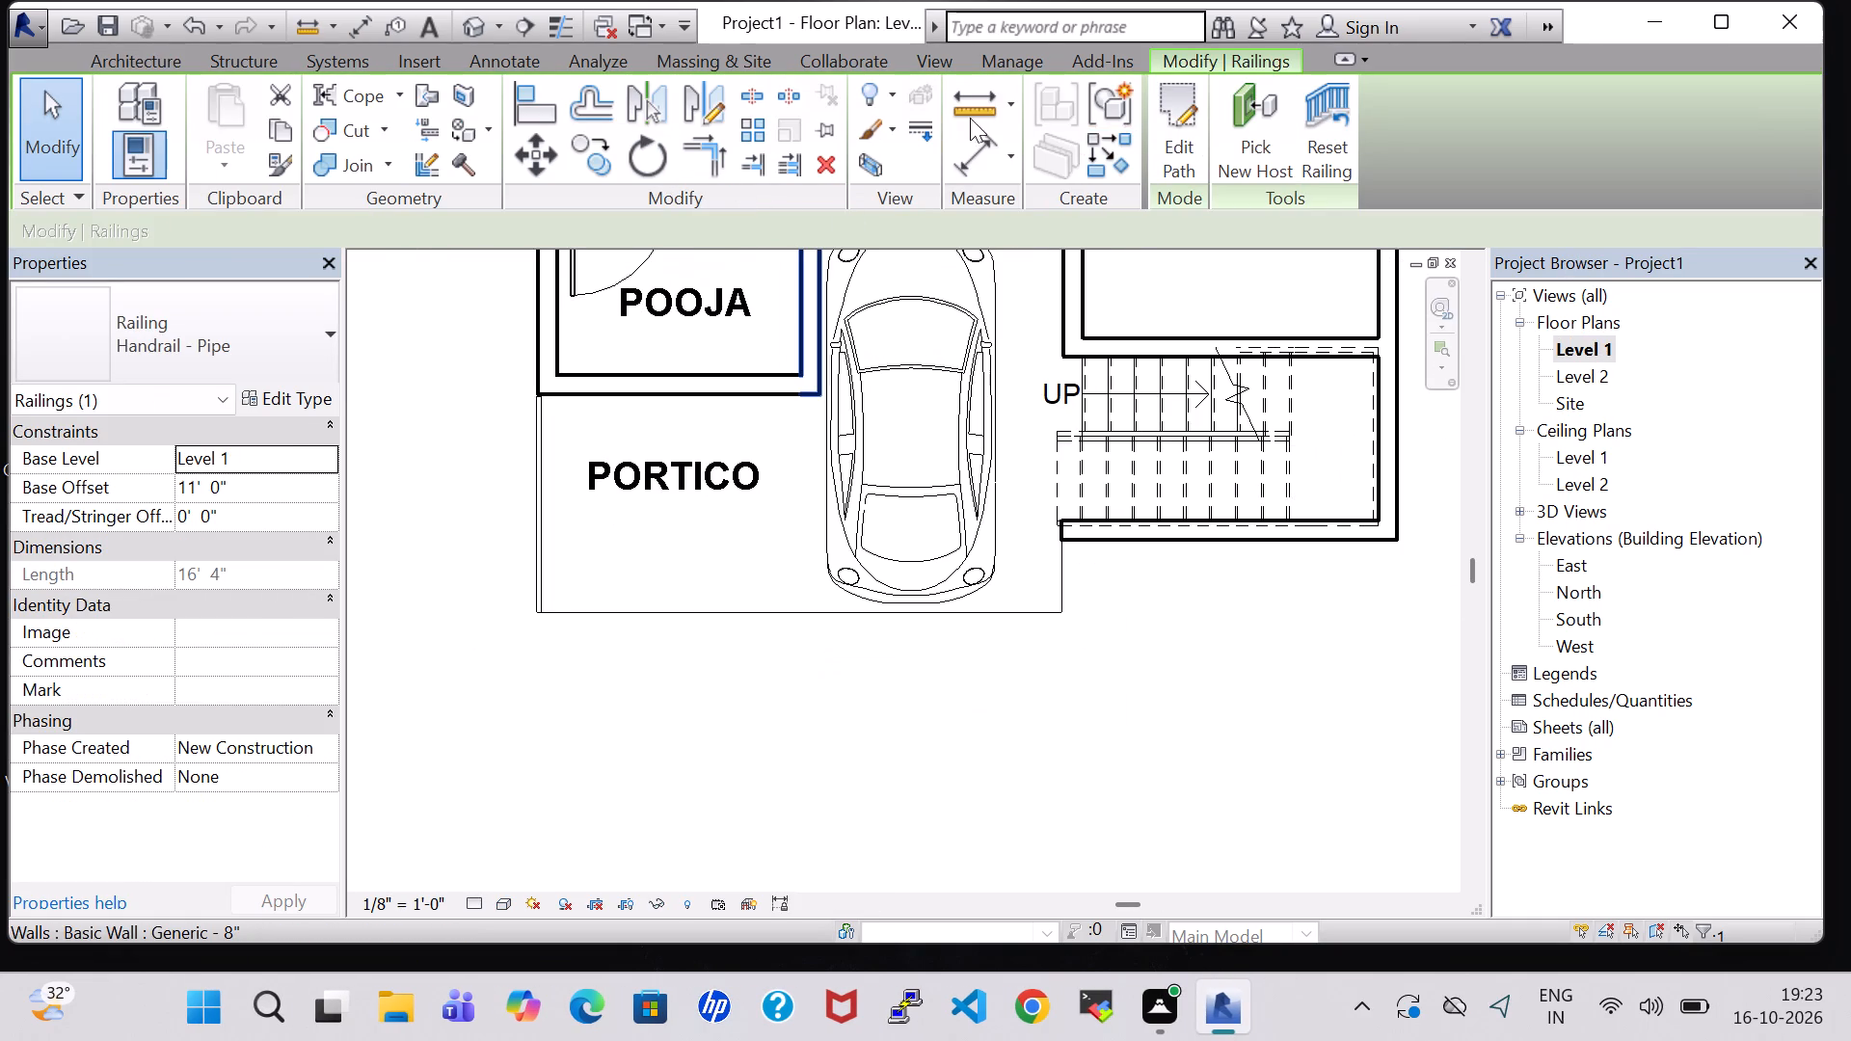
click(132, 51)
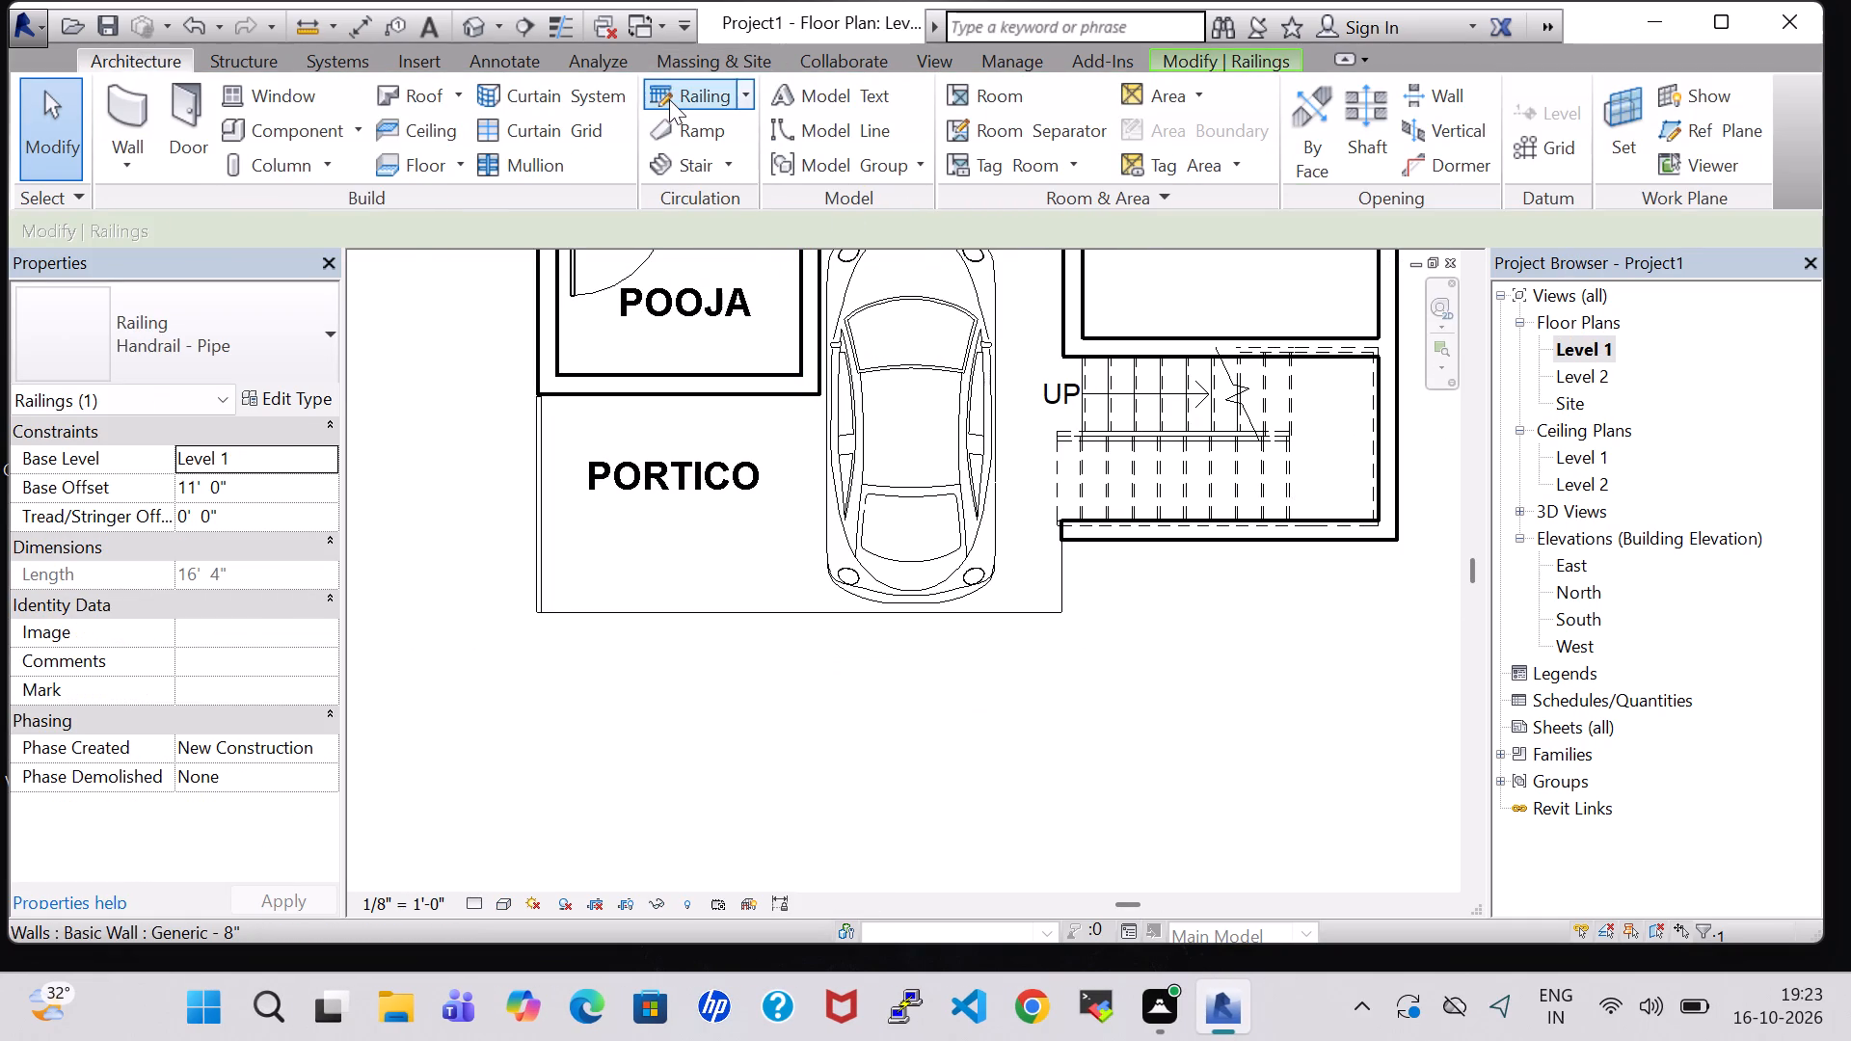
click(669, 99)
scroll(567, 414, up, 3)
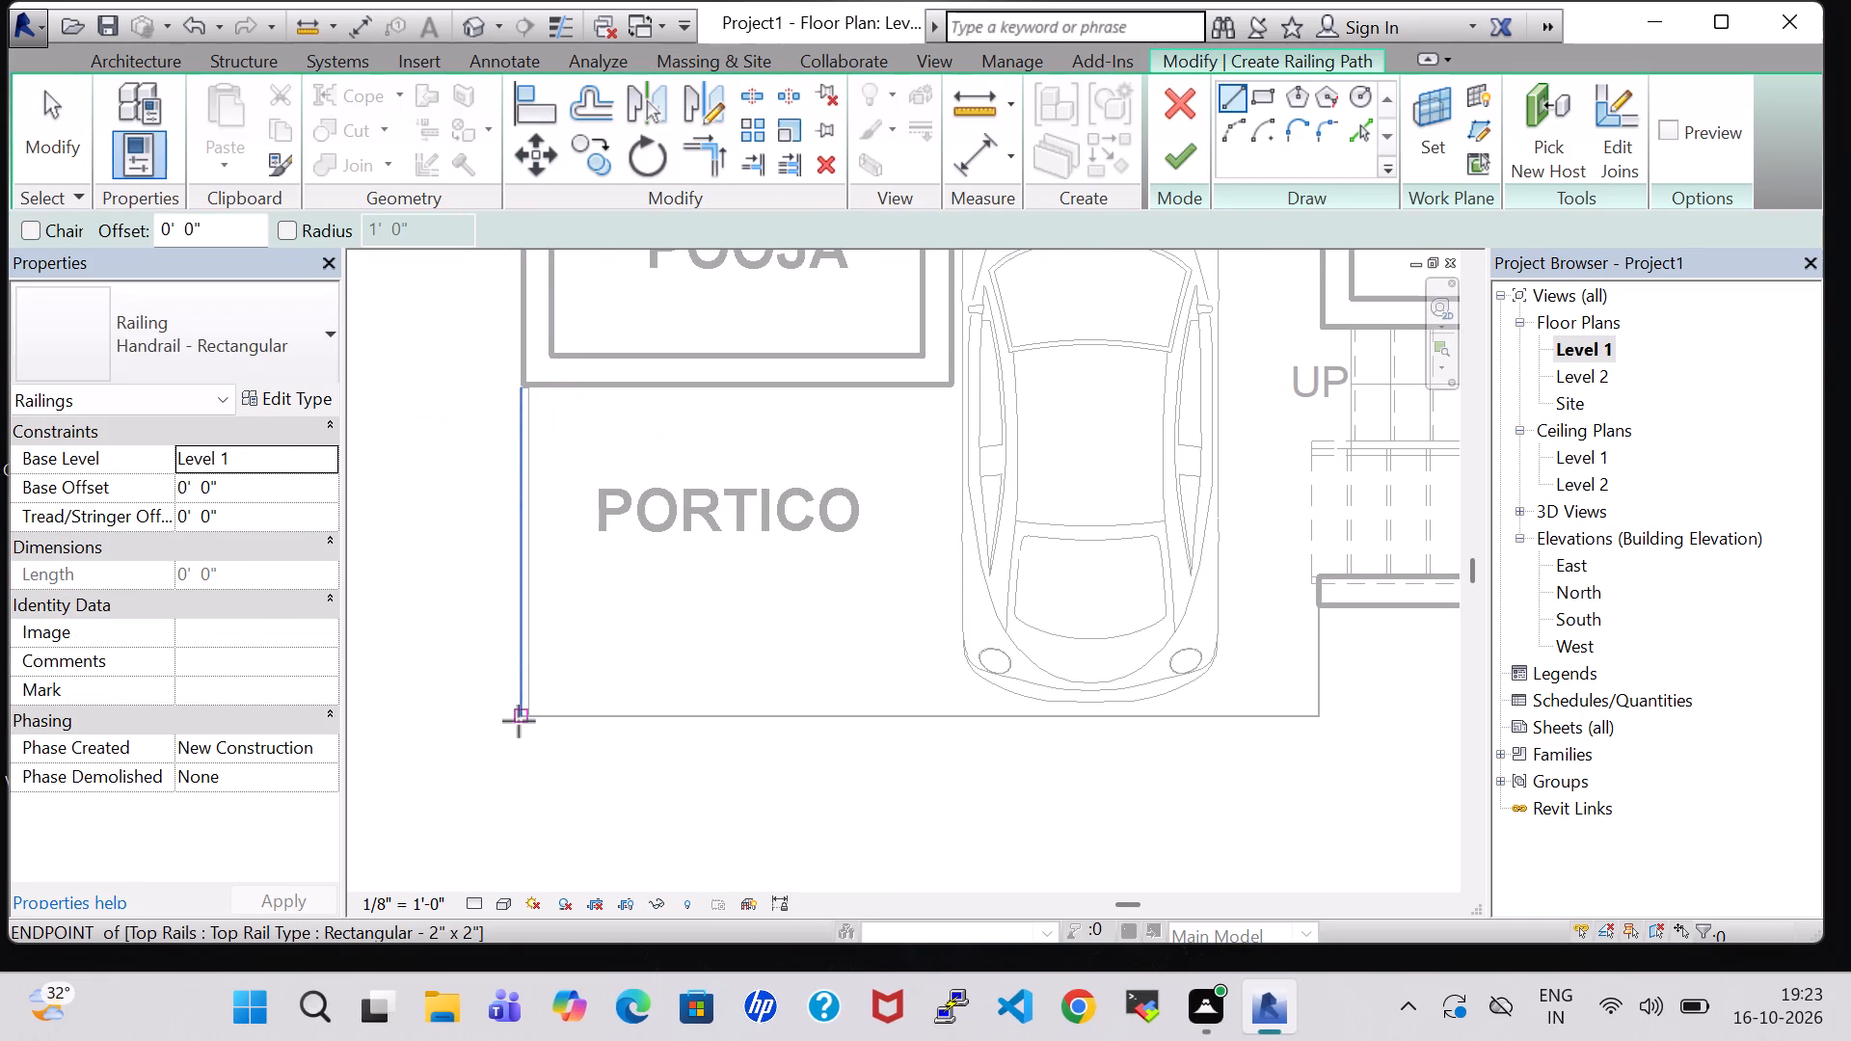
click(519, 721)
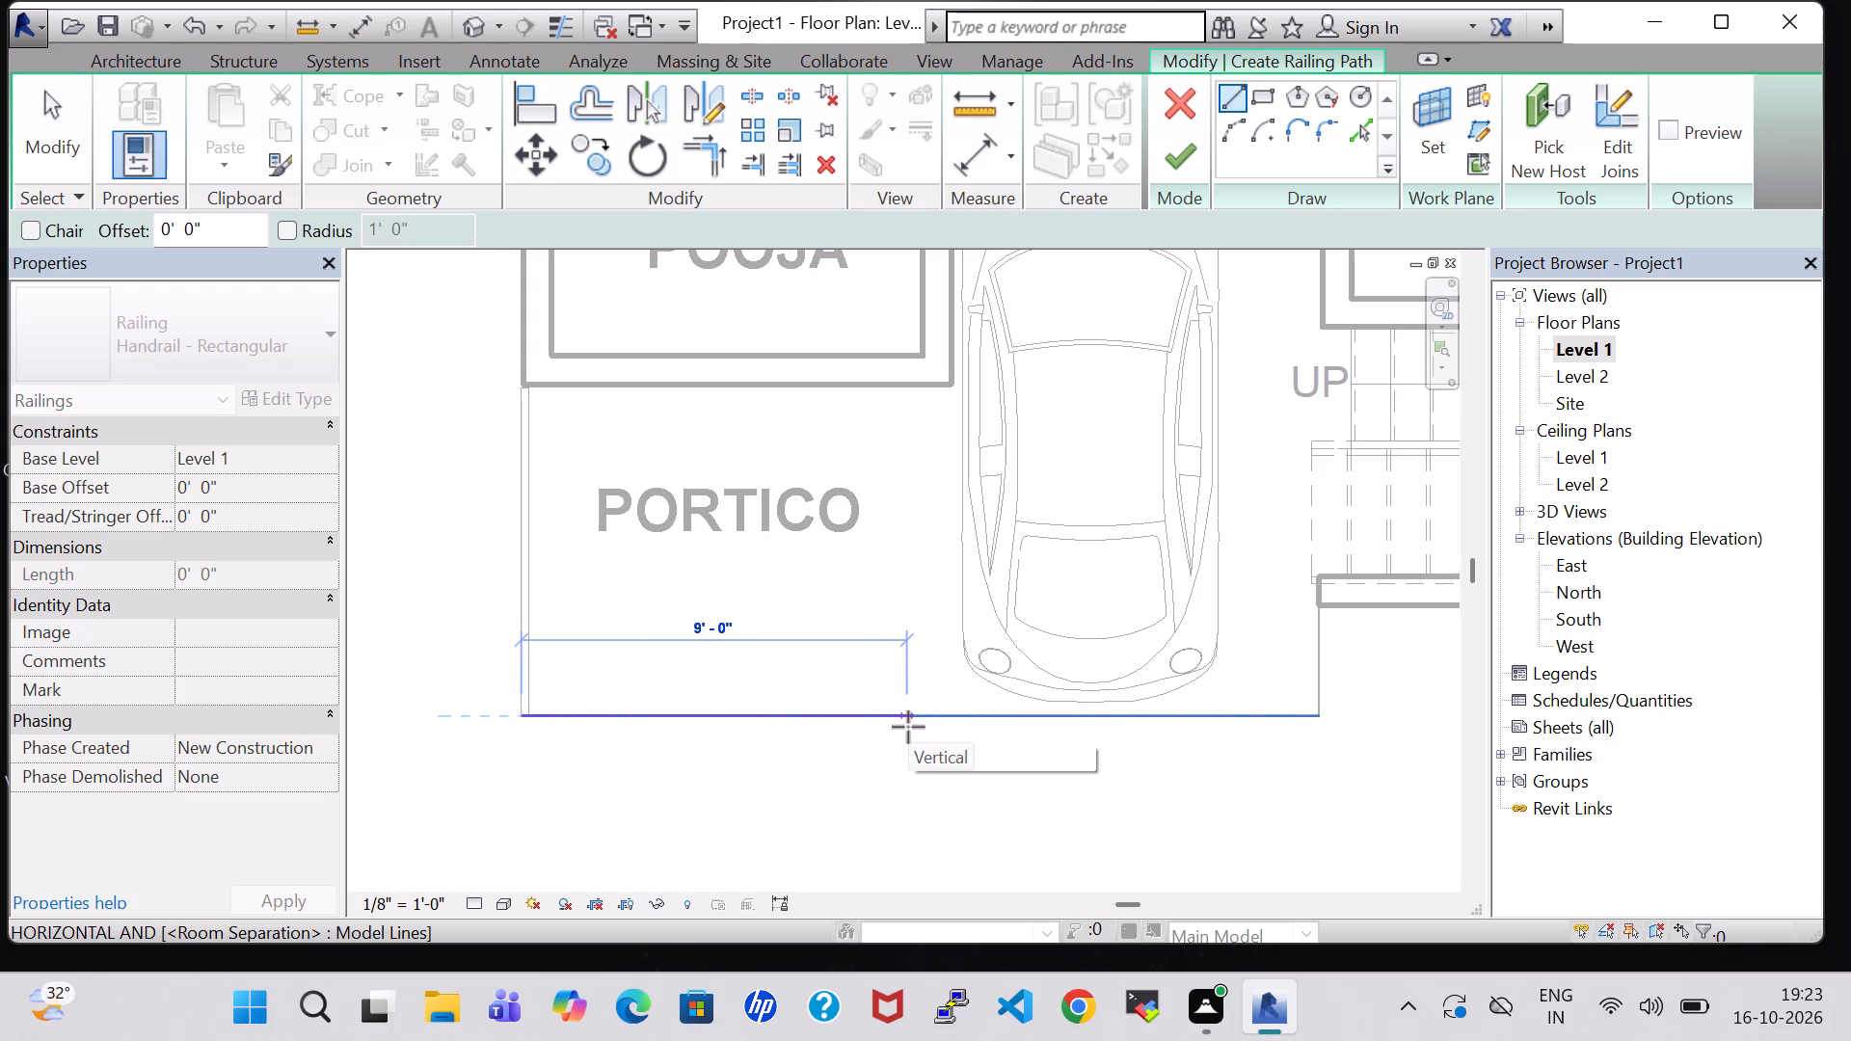
click(908, 727)
click(1184, 161)
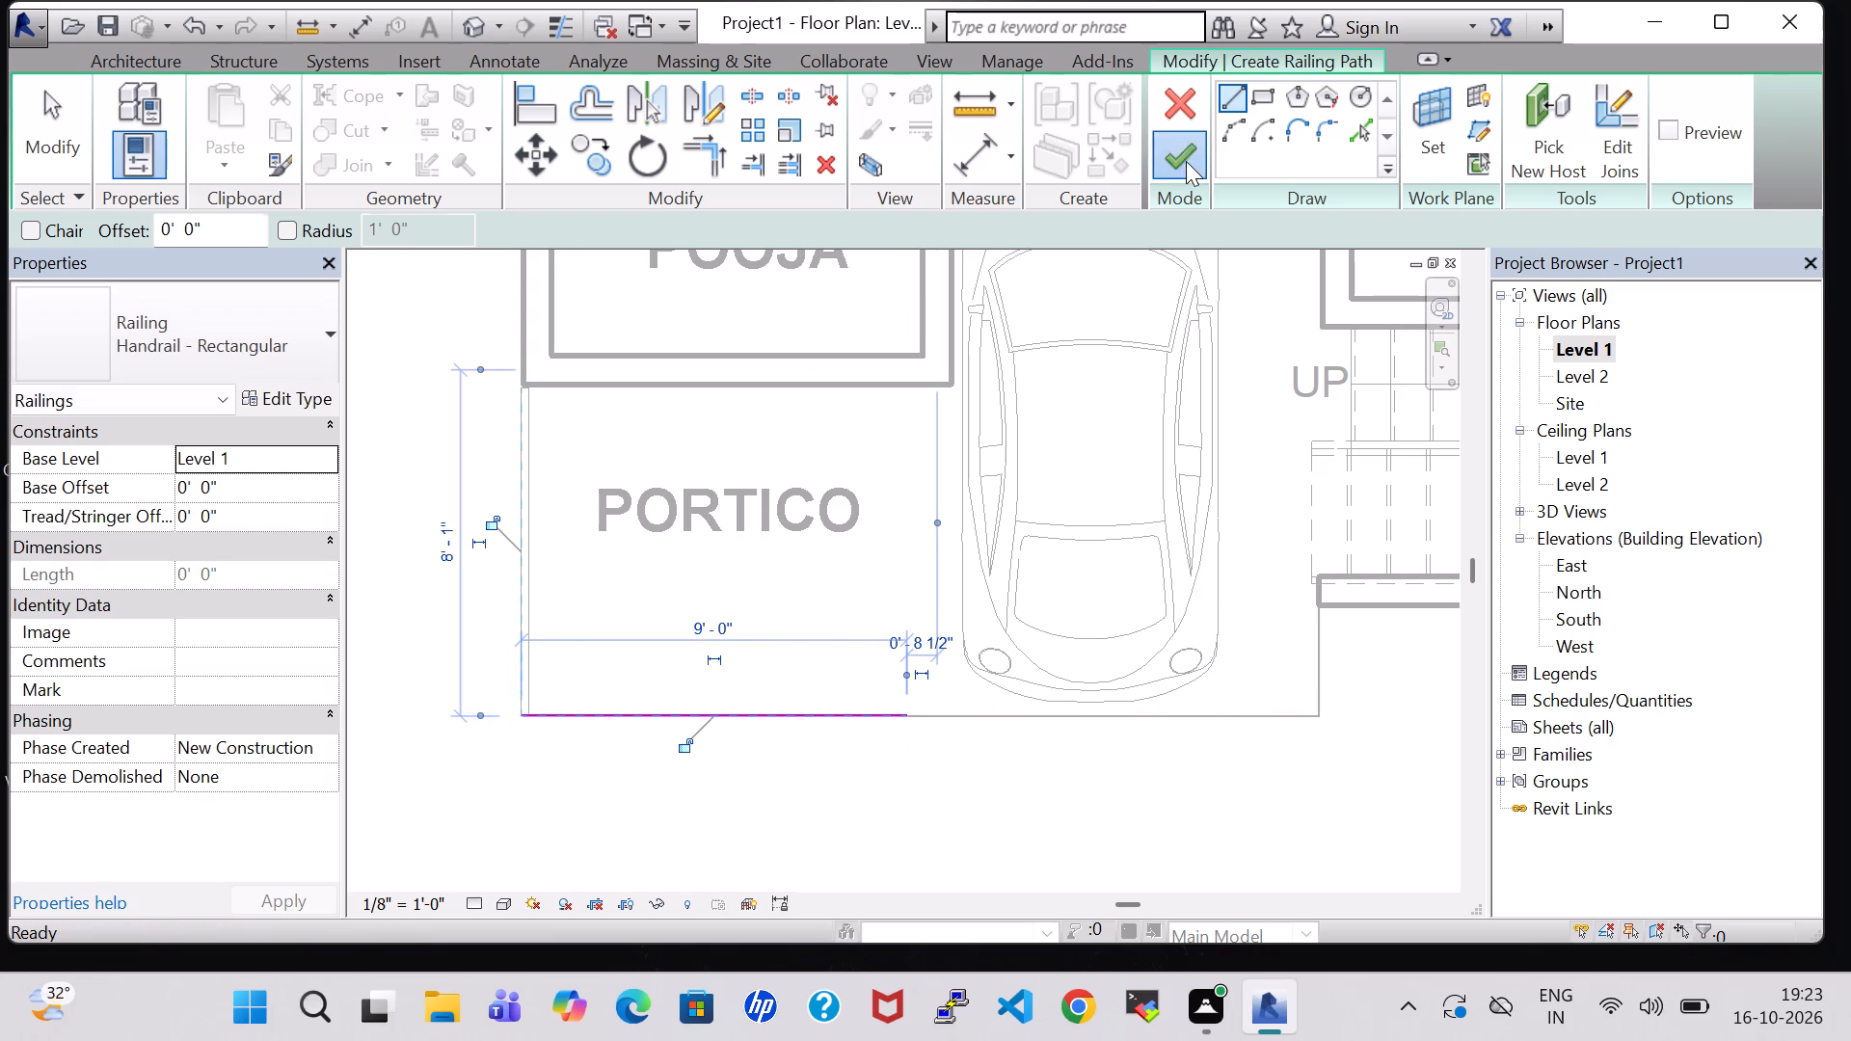
In 3D, change the type of the portico's two ground-level railings, side and front, to Handrail - Pipe.
click(459, 20)
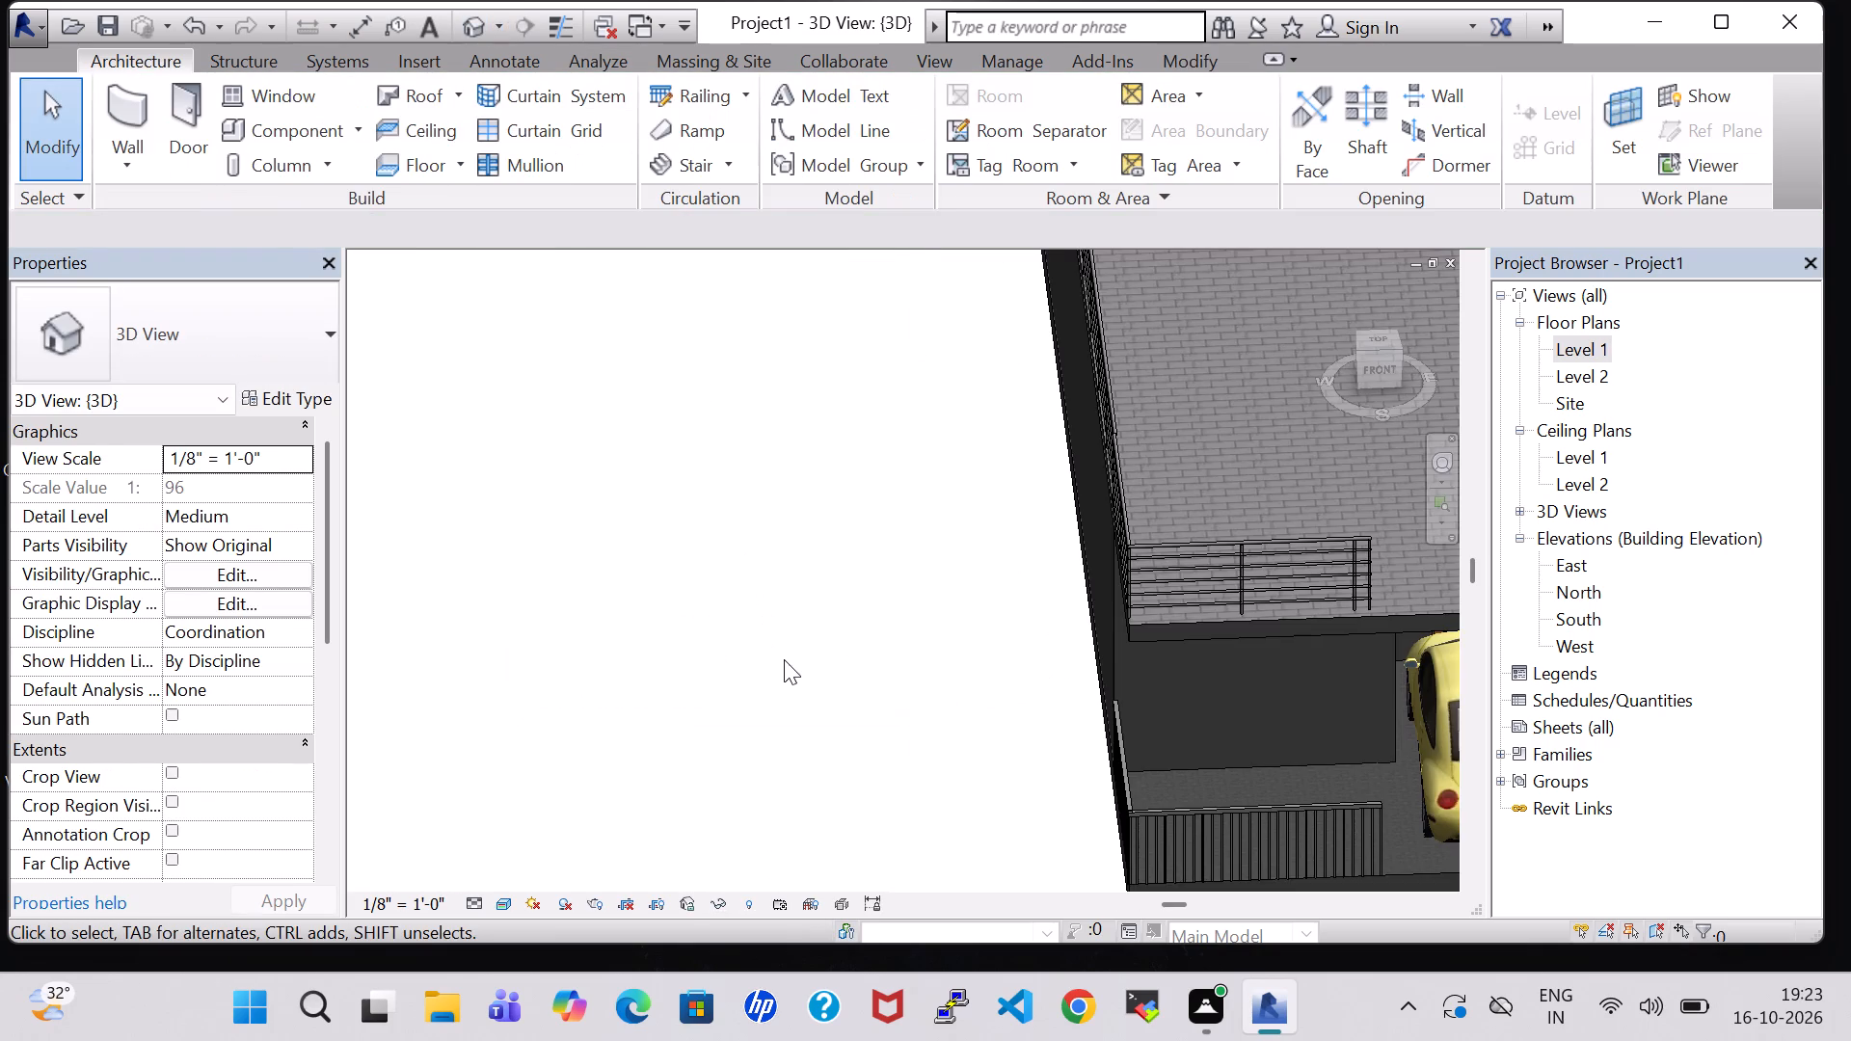
middle_drag(784, 659, 940, 580)
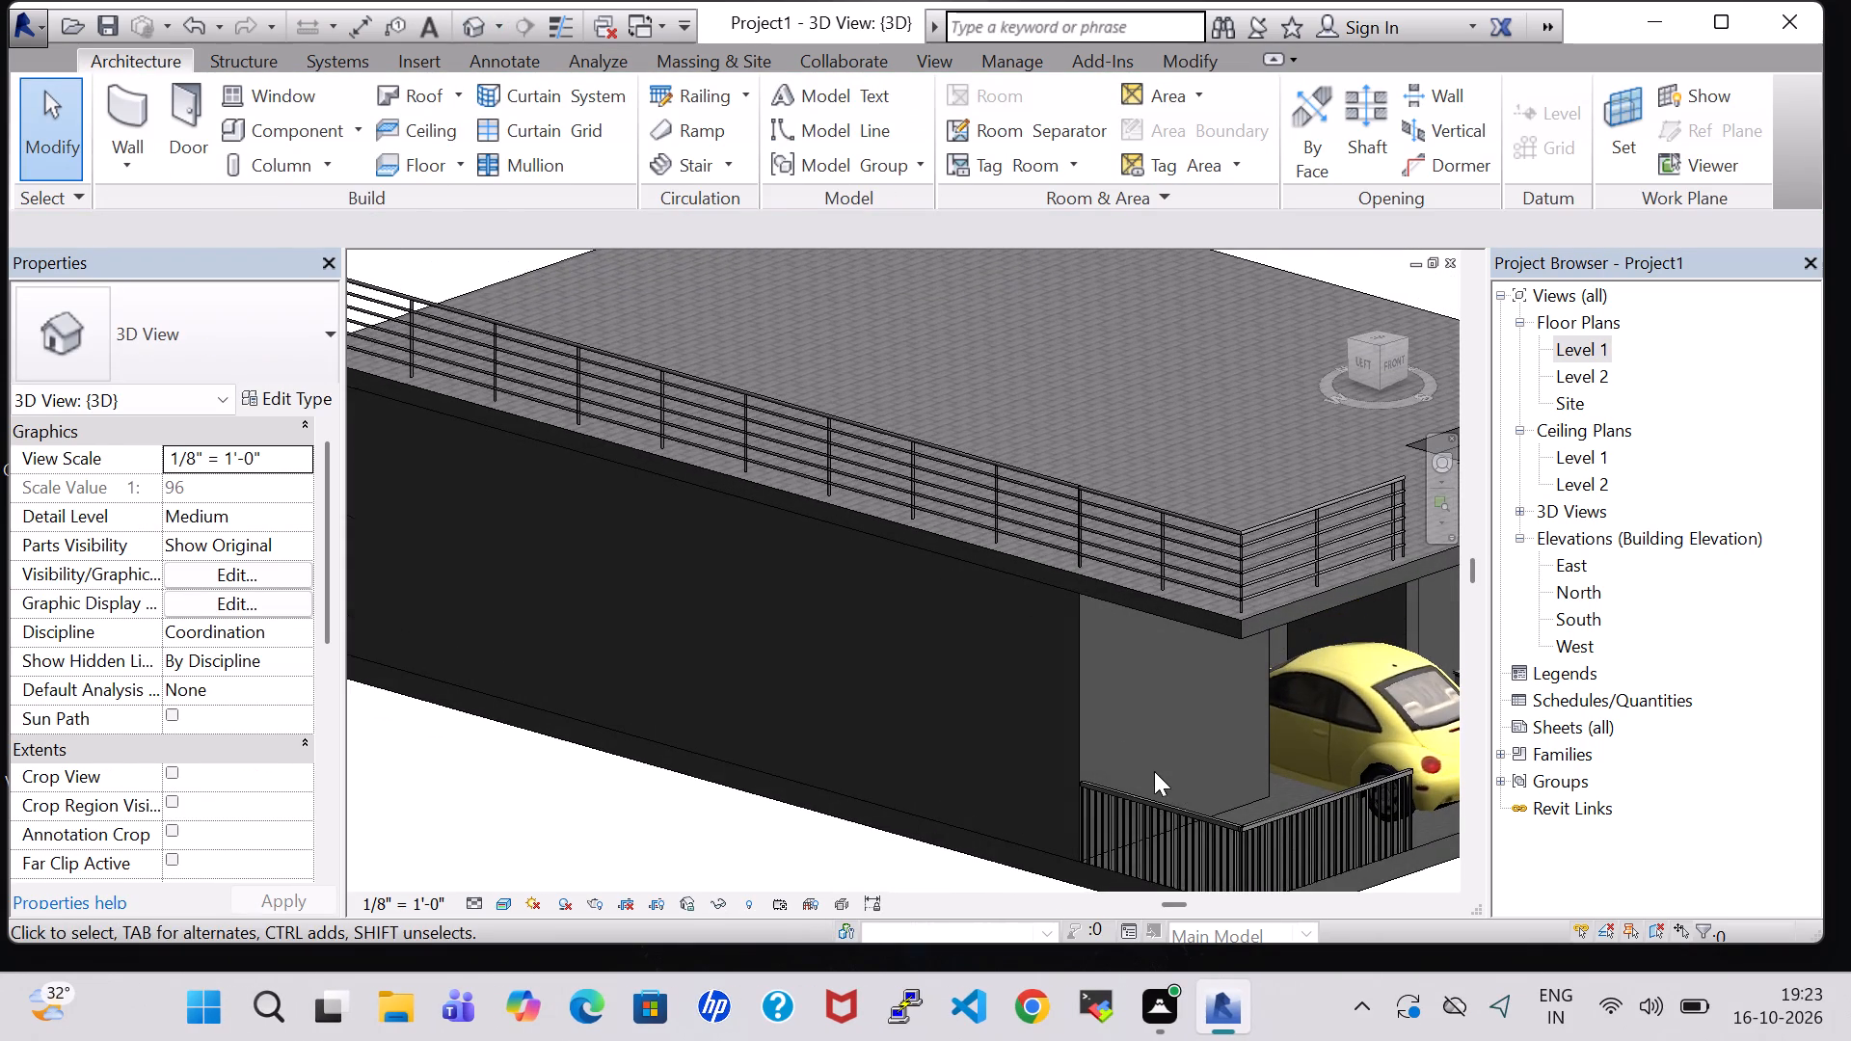
click(1160, 814)
click(238, 356)
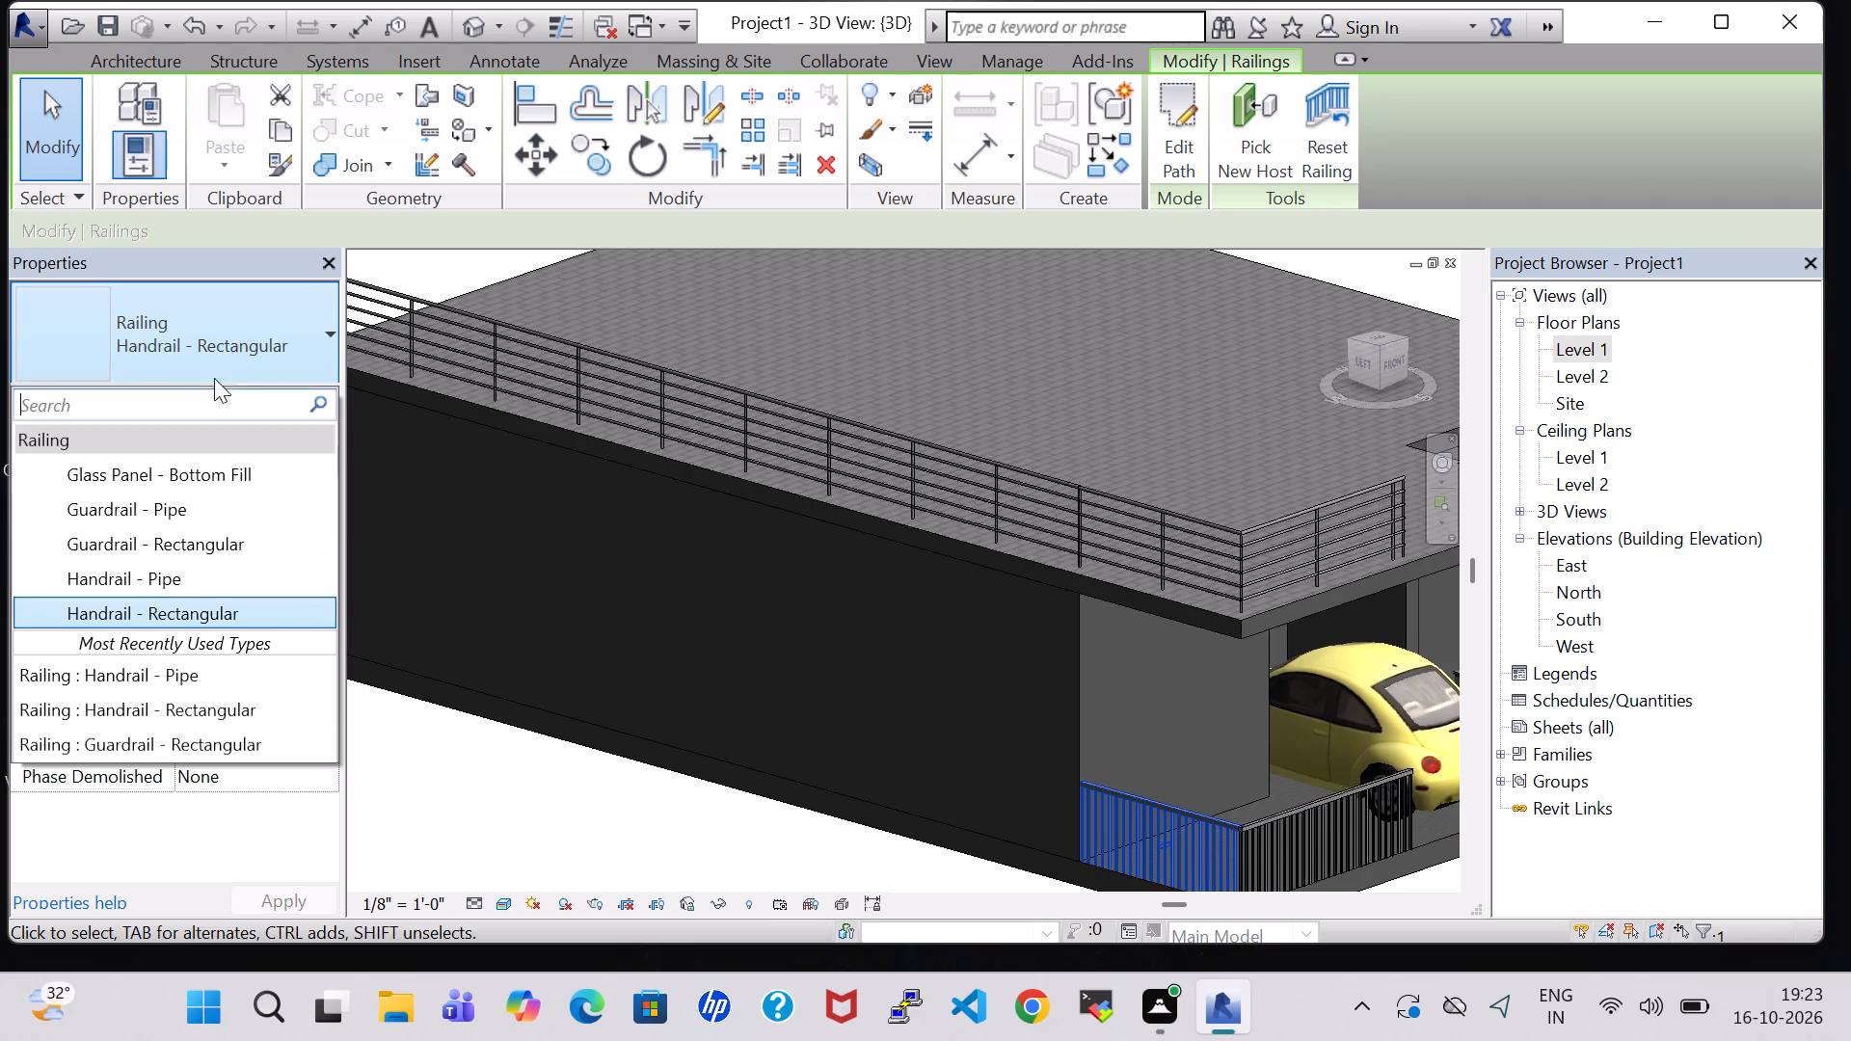
click(191, 568)
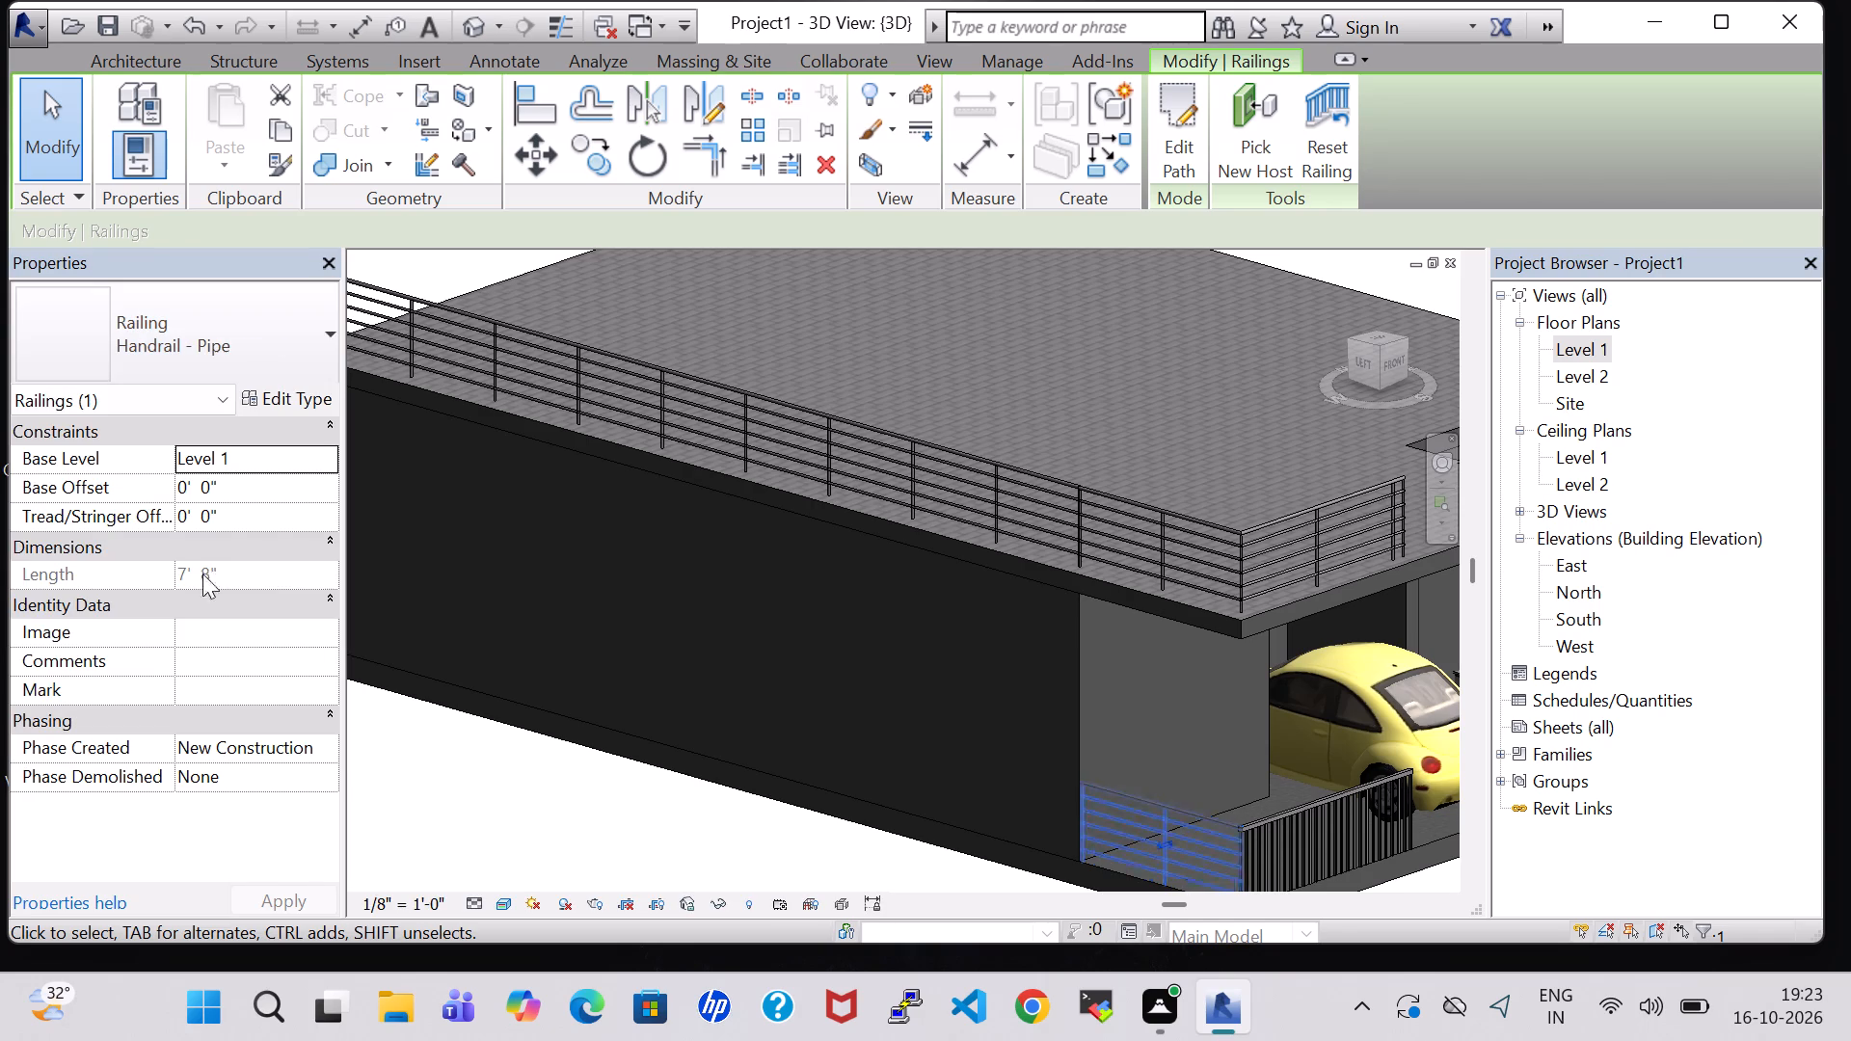
click(1311, 838)
click(238, 327)
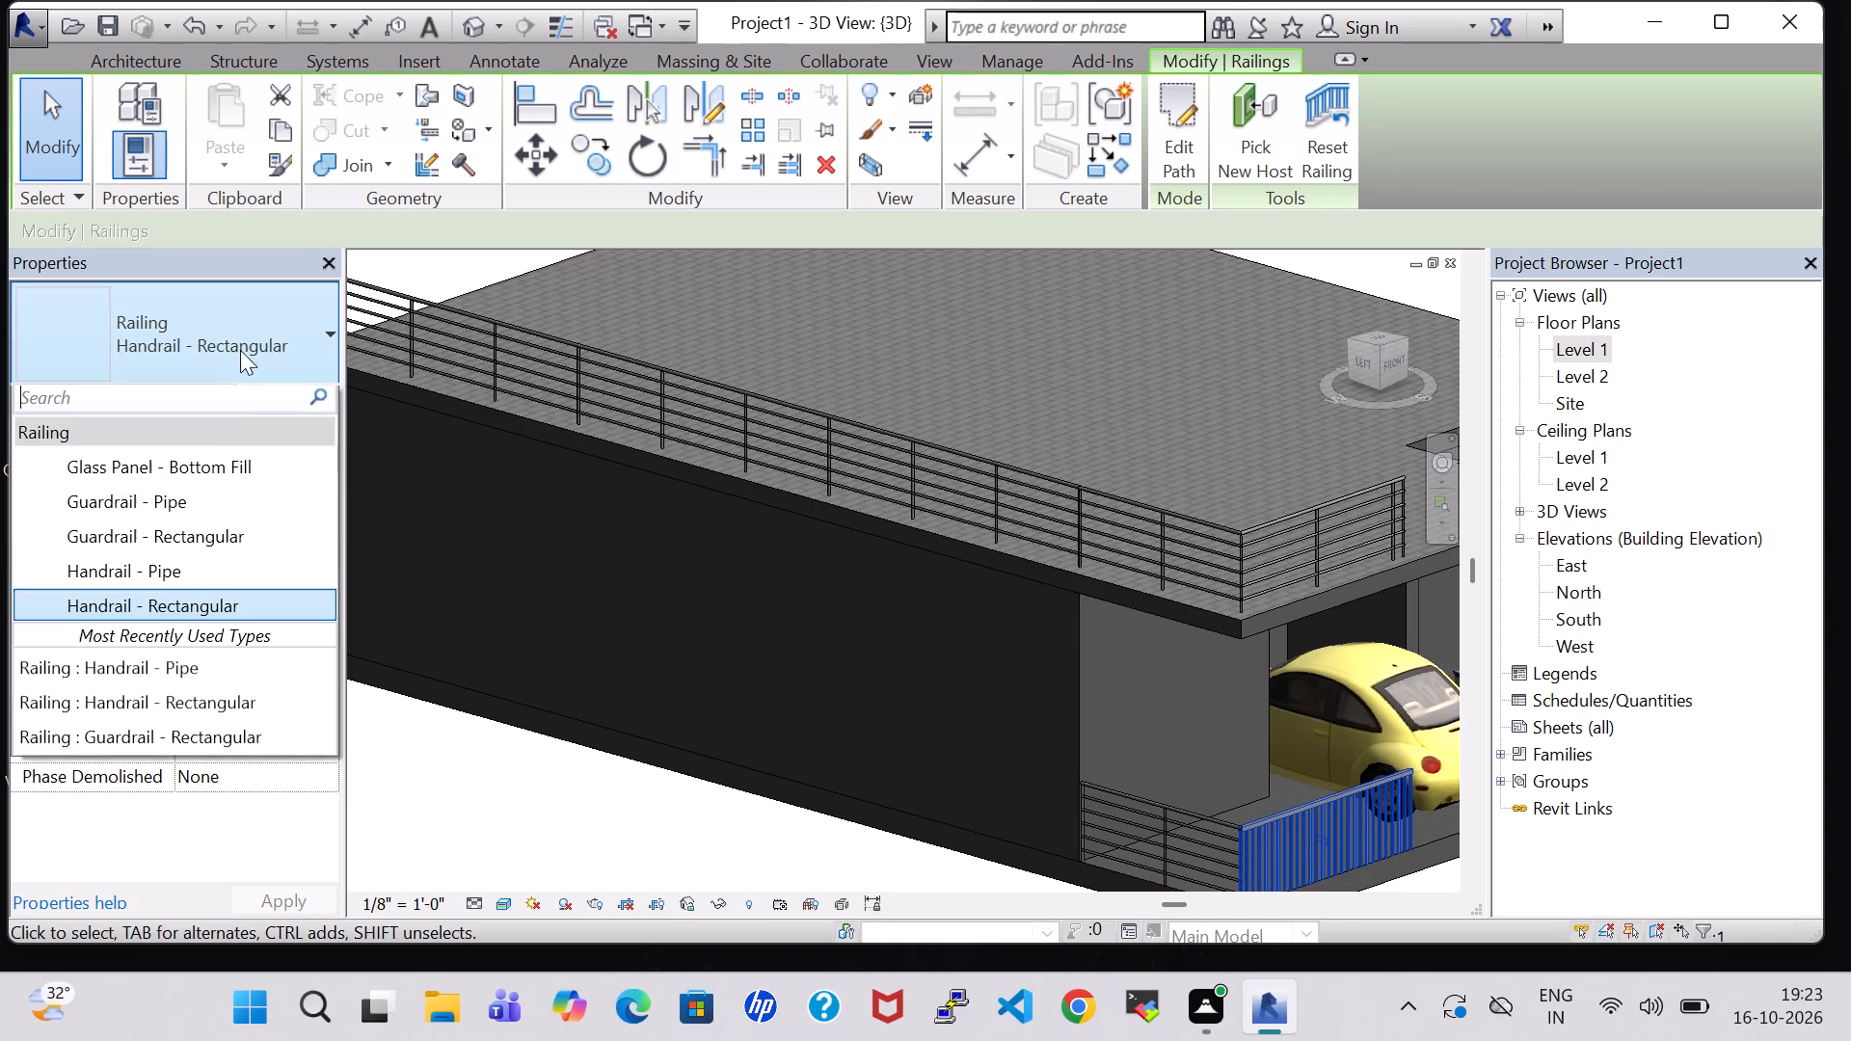
click(215, 574)
click(551, 787)
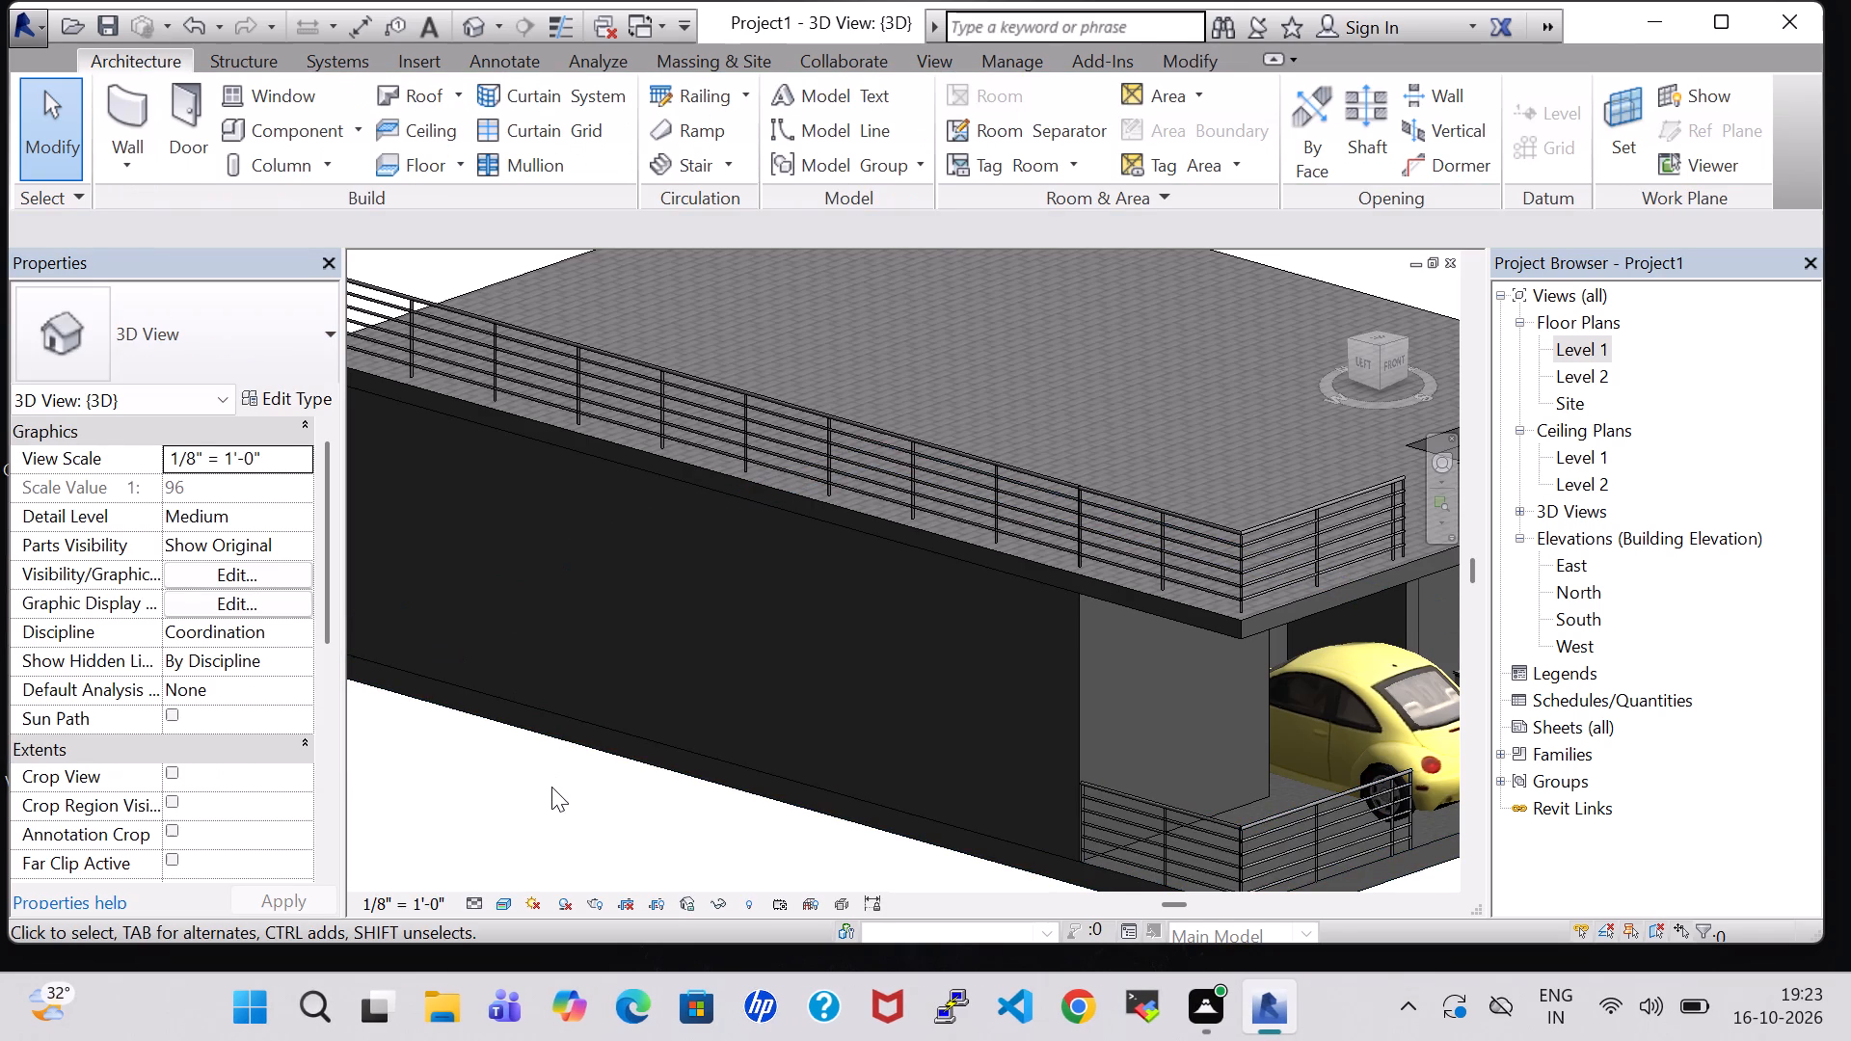
Delete the L-shaped pipe railing at the roof corner above the portico.
shift+middle_drag(576, 797, 462, 770)
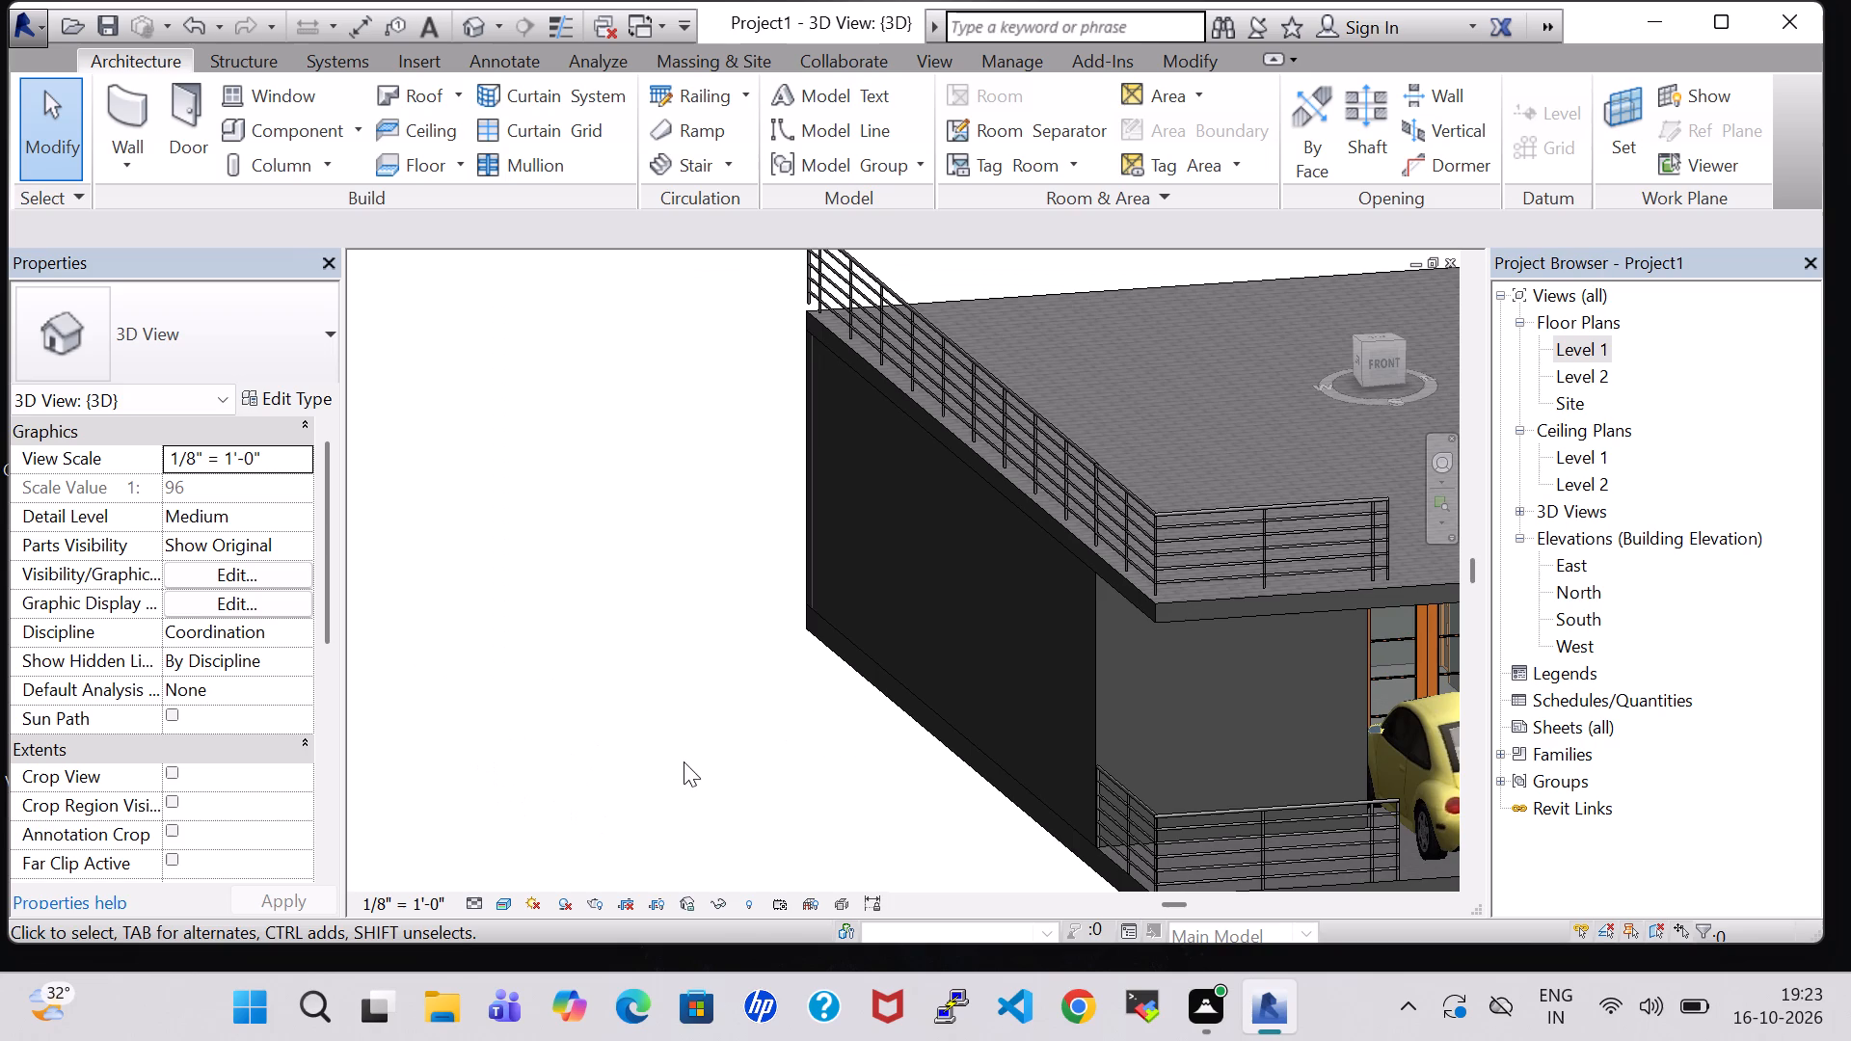
shift+middle_drag(690, 727, 1098, 738)
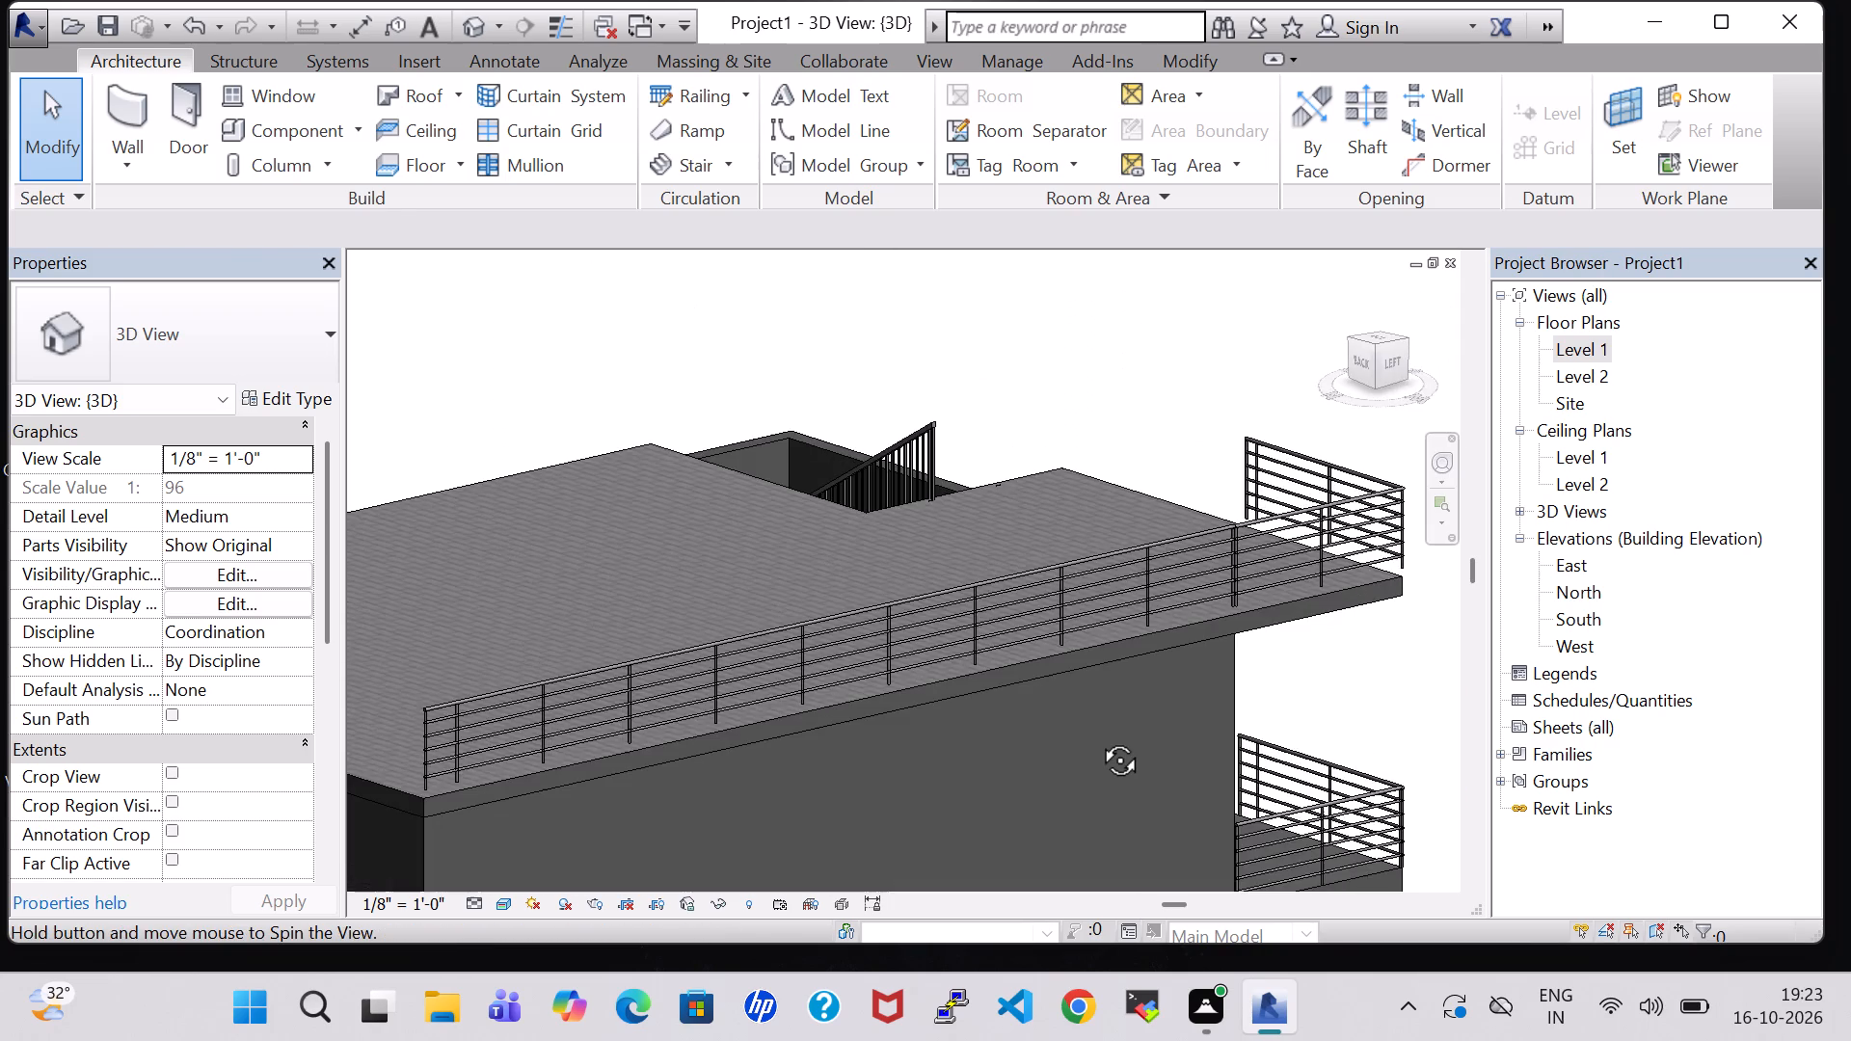
shift+middle_drag(1098, 738, 1011, 608)
shift+middle_drag(1343, 665, 1313, 676)
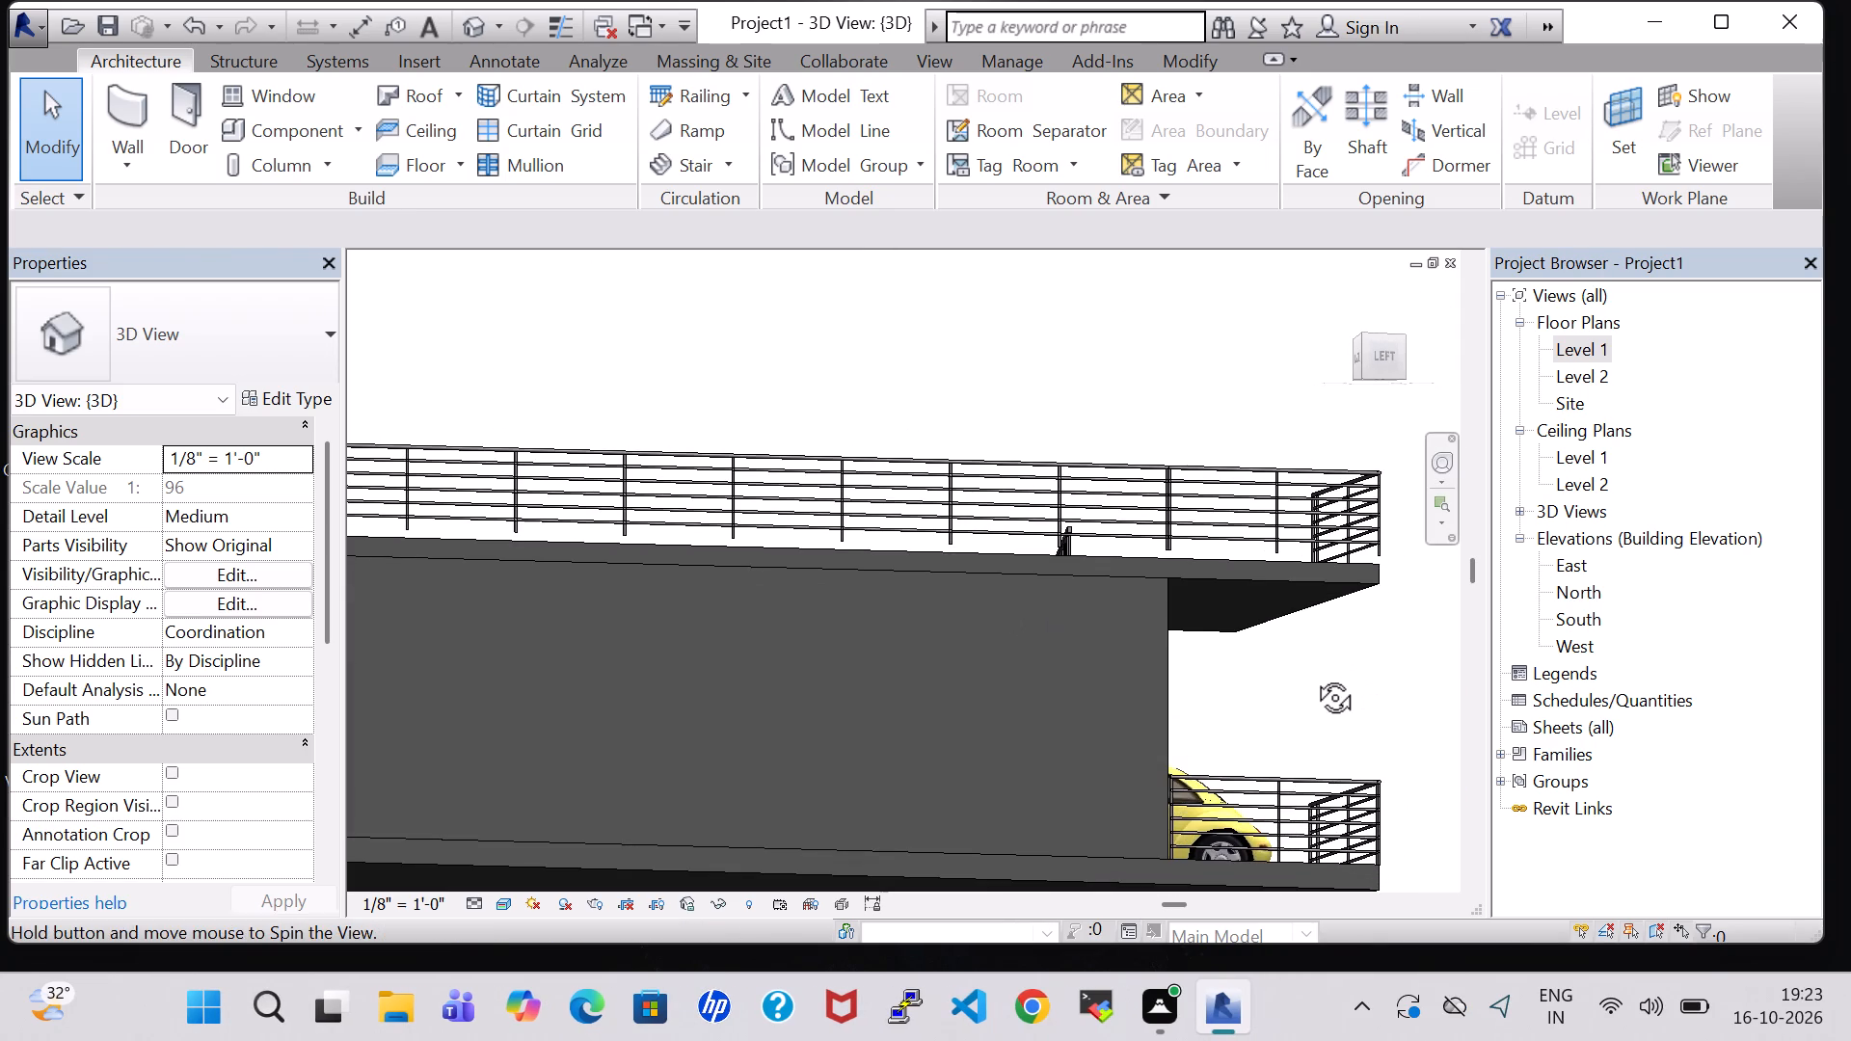
shift+middle_drag(1313, 676, 1300, 736)
scroll(1365, 623, up, 4)
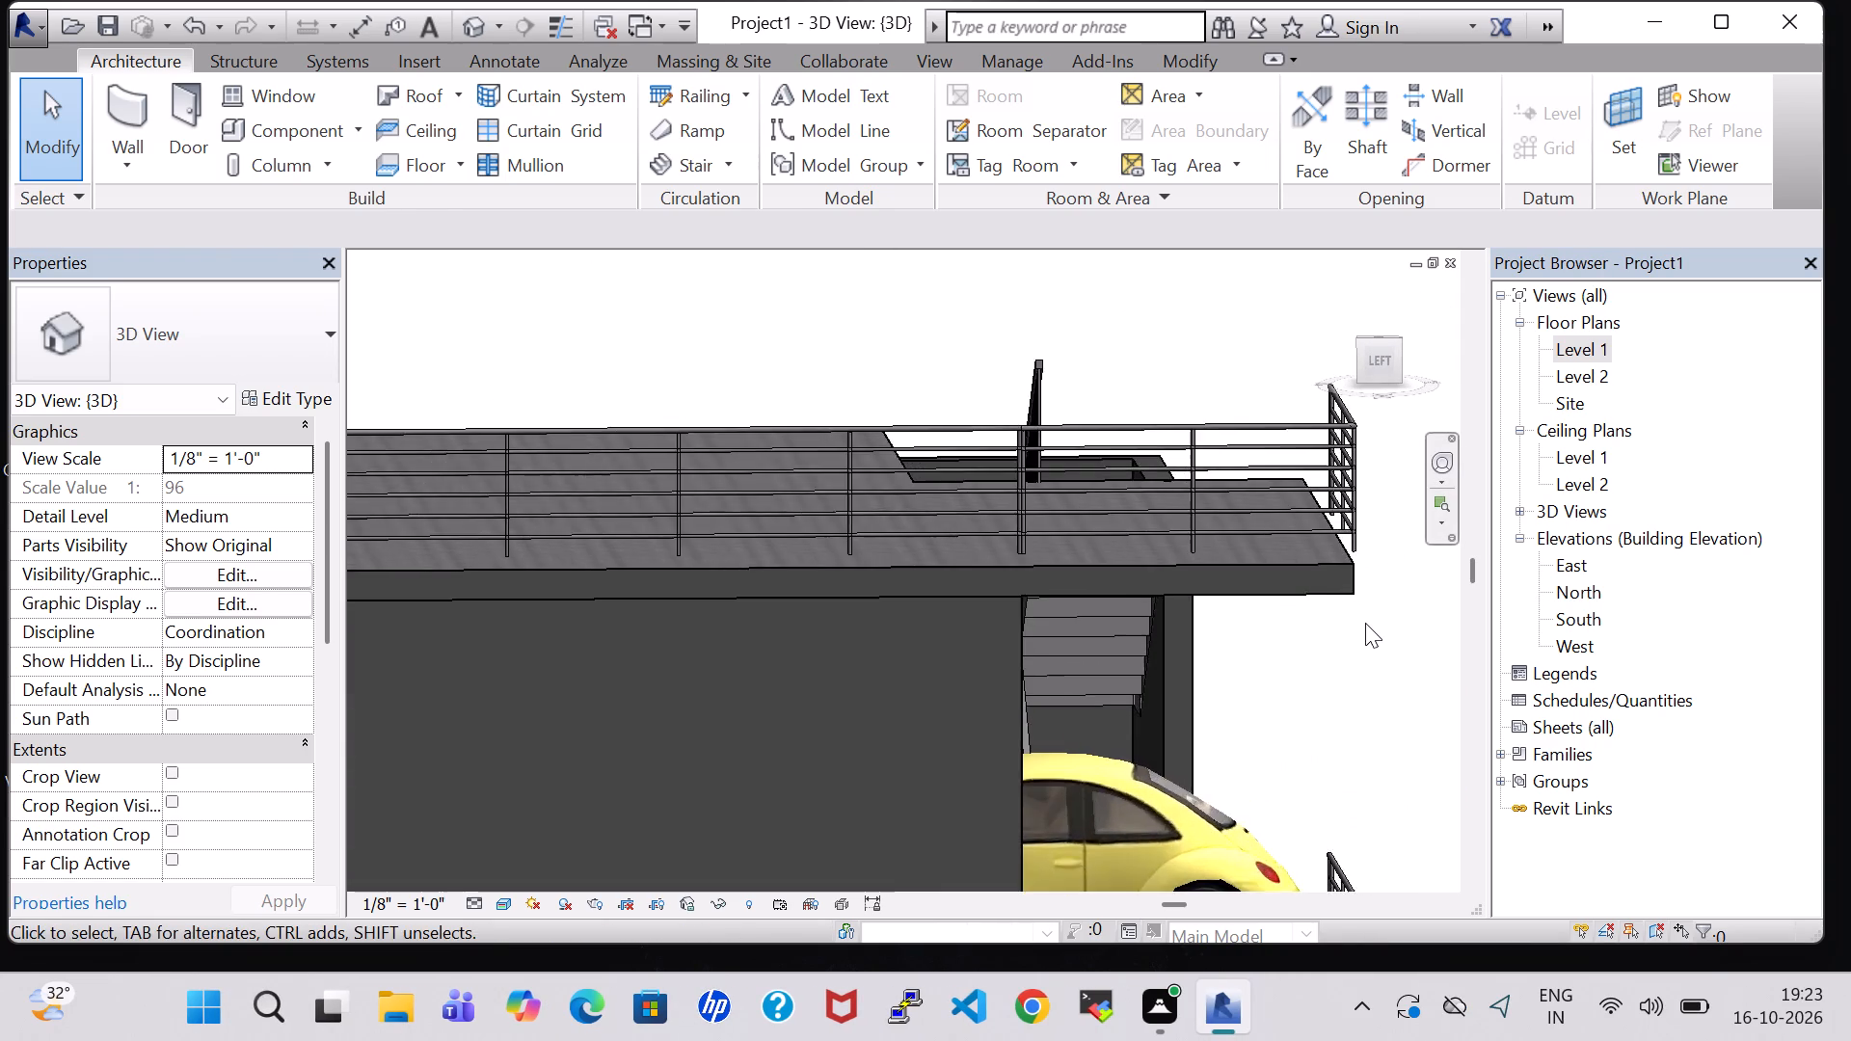
scroll(1365, 623, up, 2)
shift+middle_drag(1343, 652, 1171, 654)
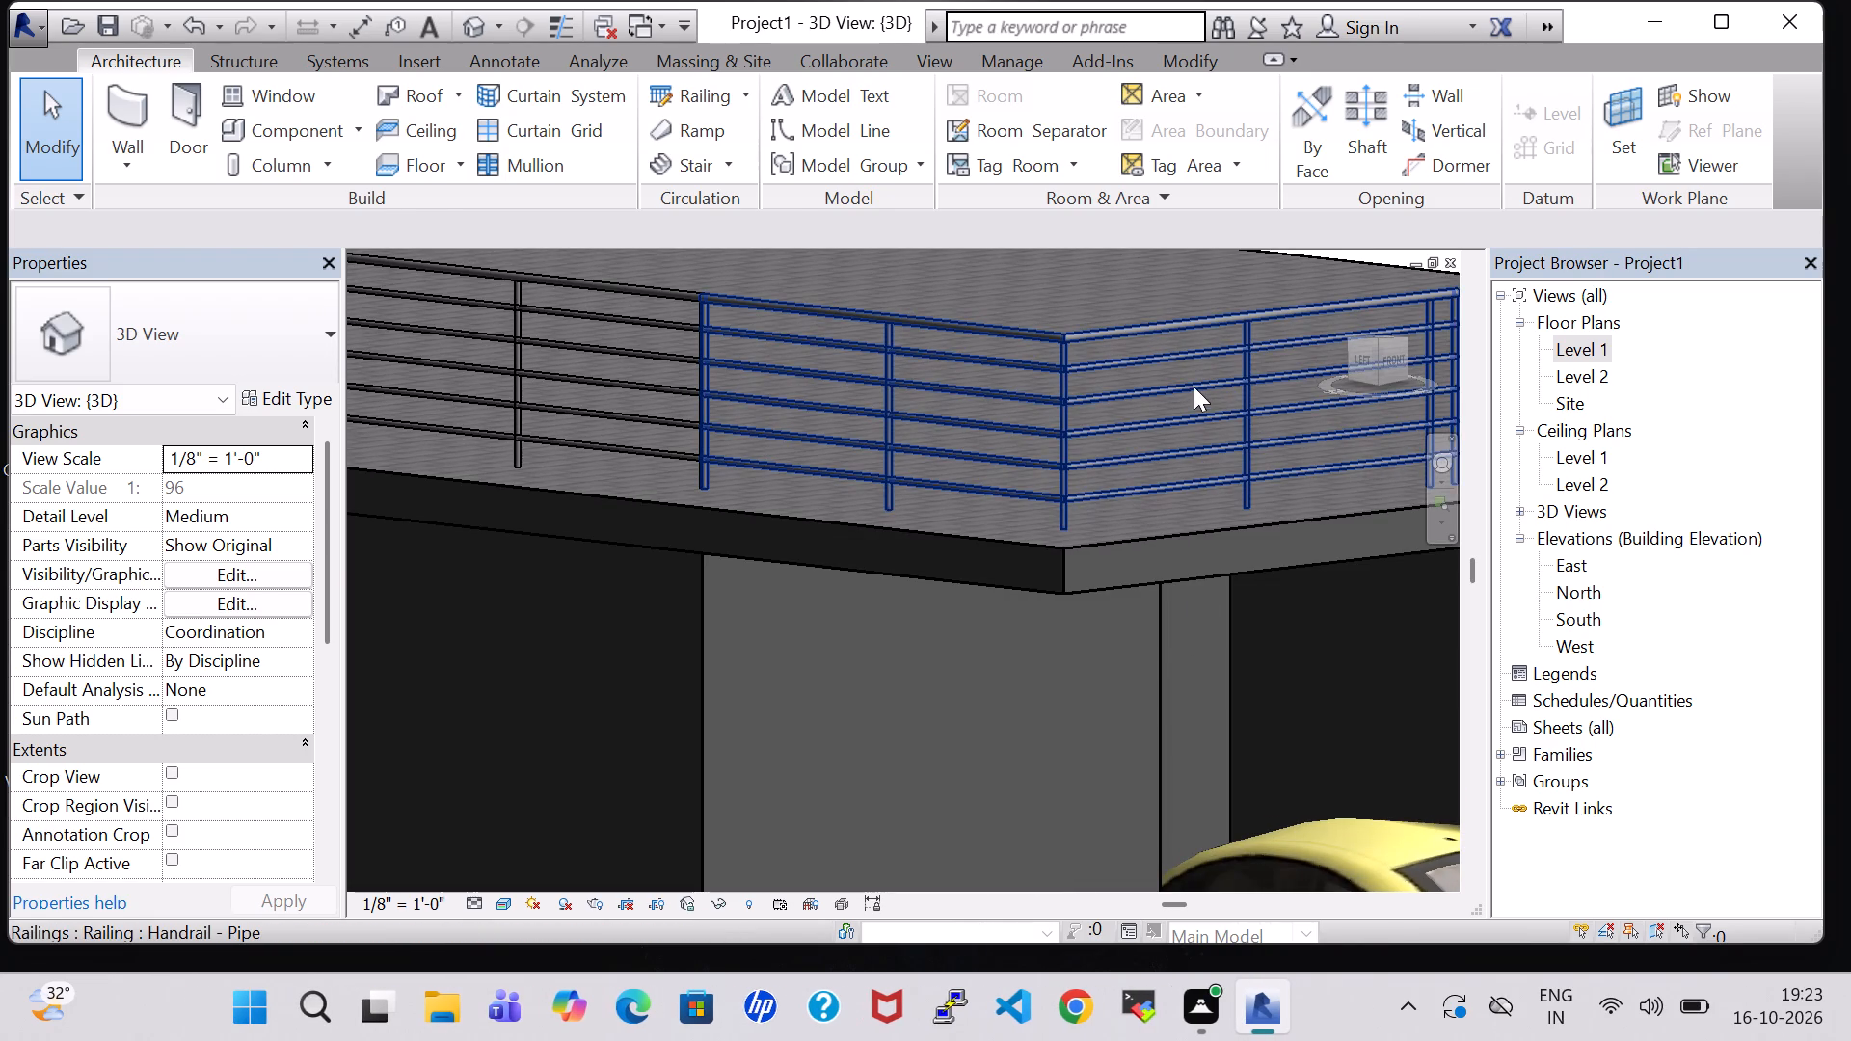
click(1200, 387)
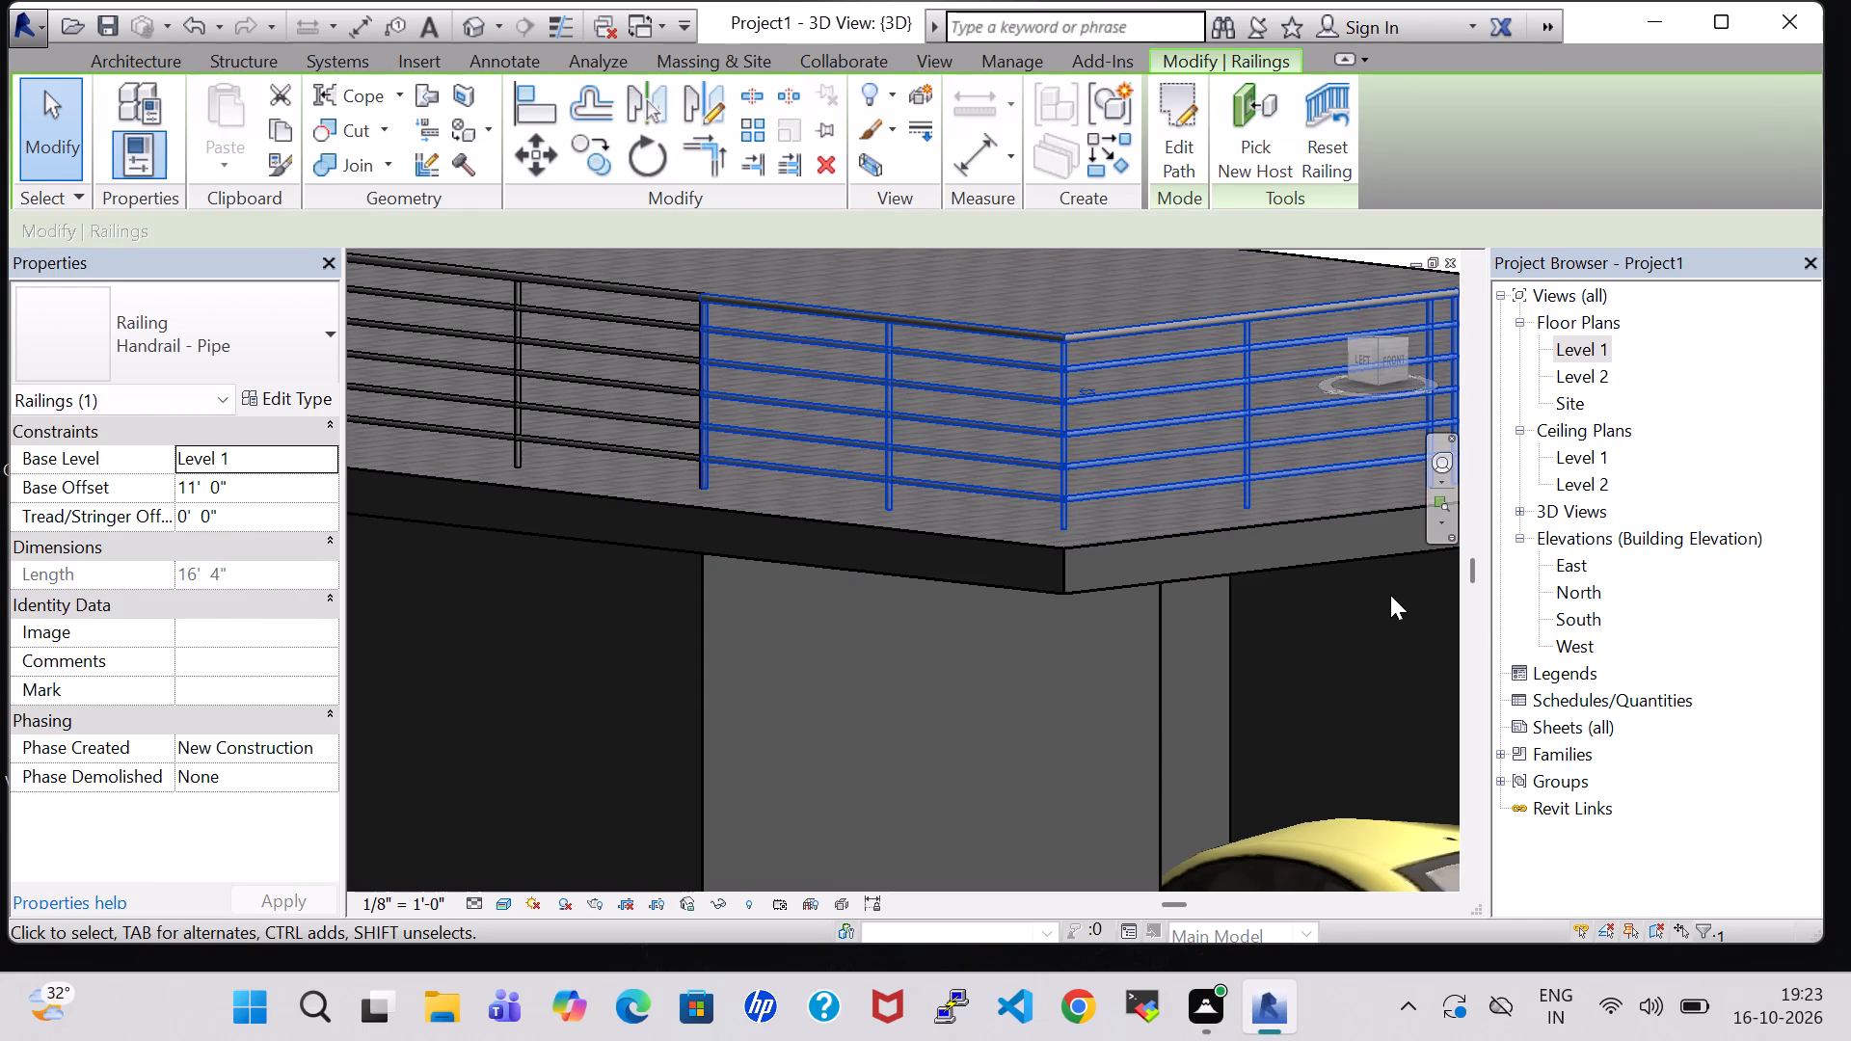
key(Delete)
Nudge the pipe railing along the roof's long side down onto the roof surface, to a base offset of 10' 8 3/4".
scroll(680, 460, up, 2)
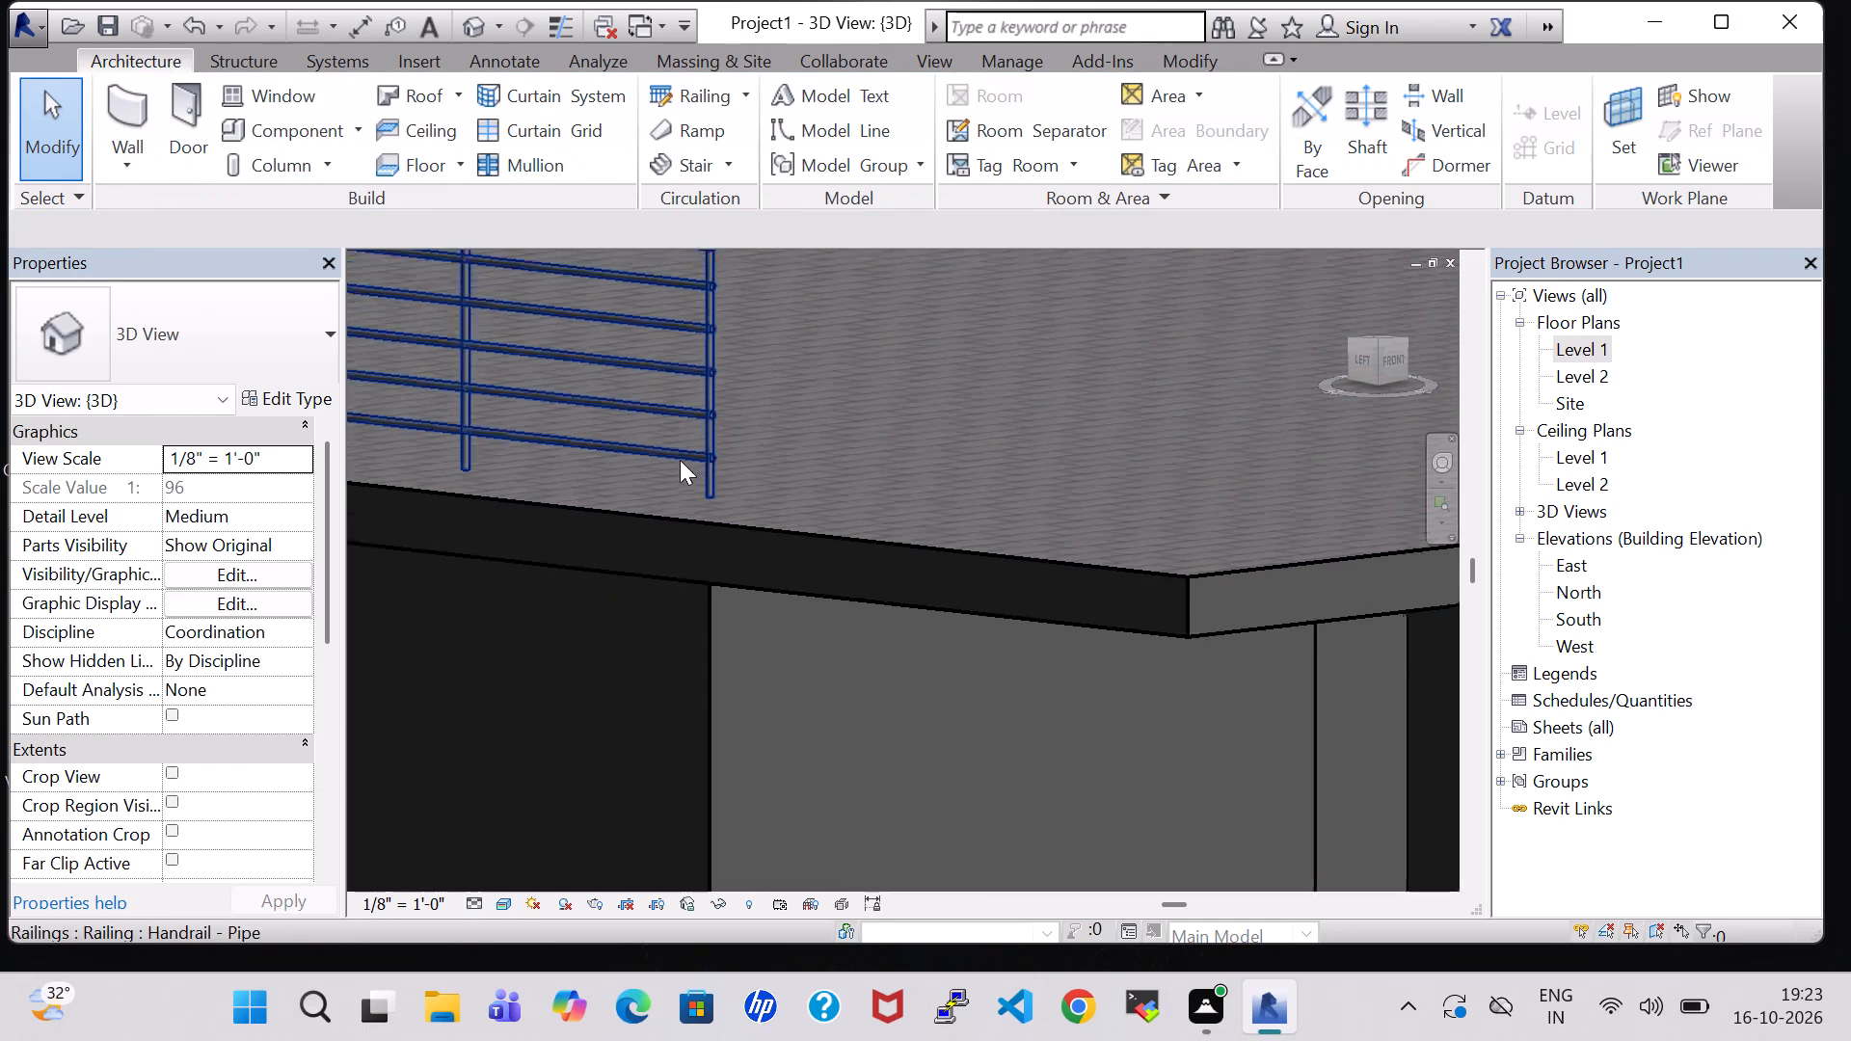
scroll(680, 460, up, 8)
shift+middle_drag(882, 572, 825, 654)
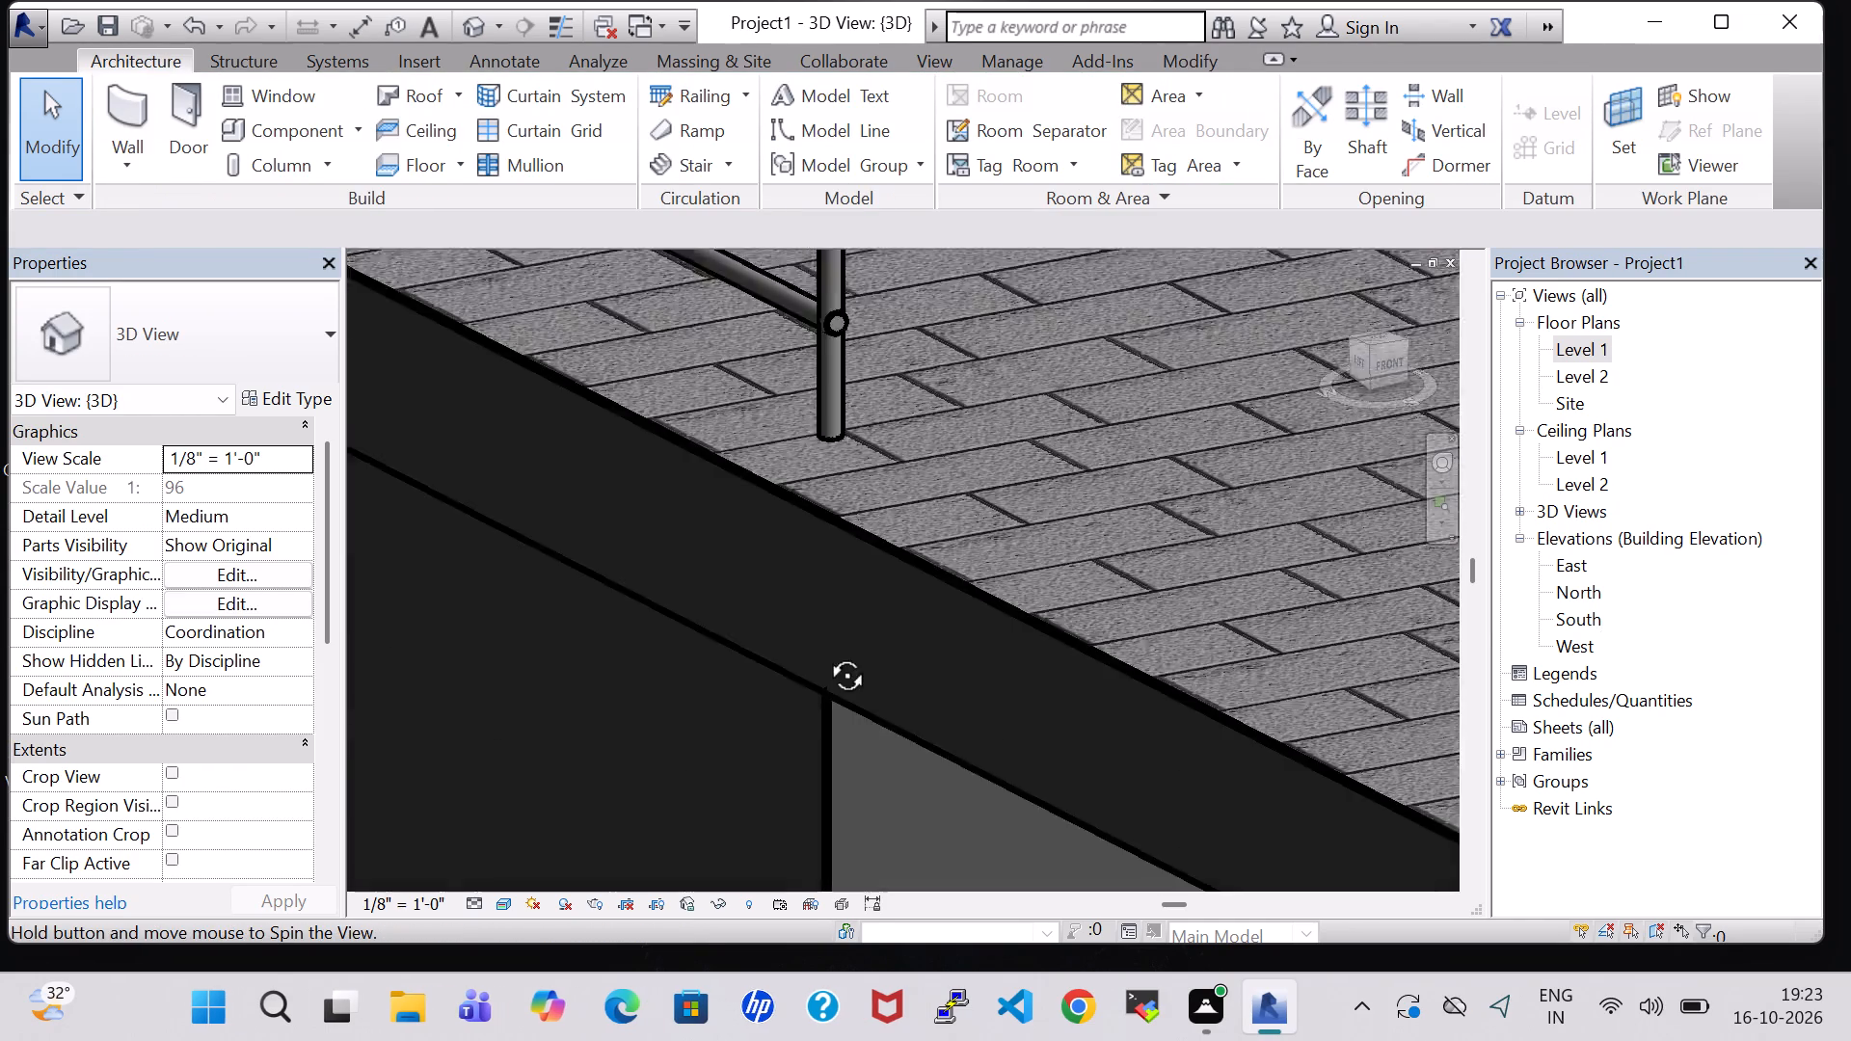
shift+middle_drag(825, 654, 747, 549)
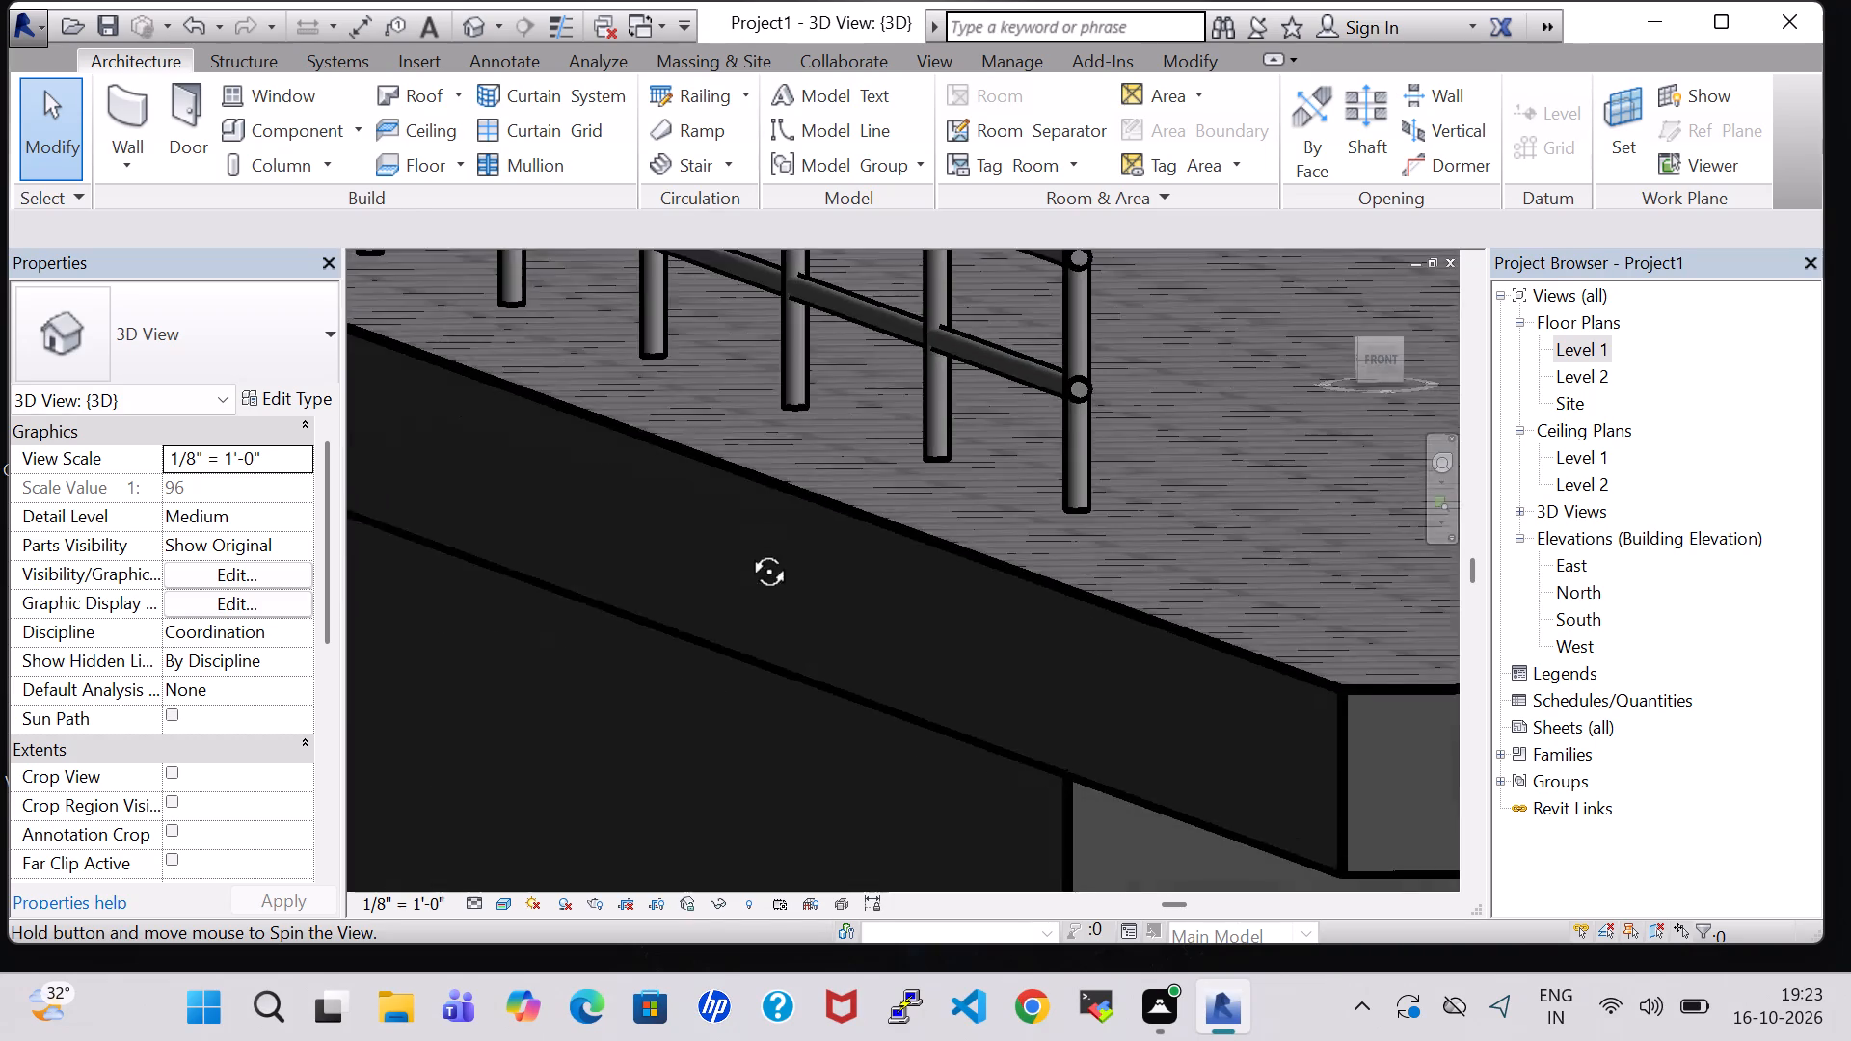
shift+middle_drag(747, 549, 722, 530)
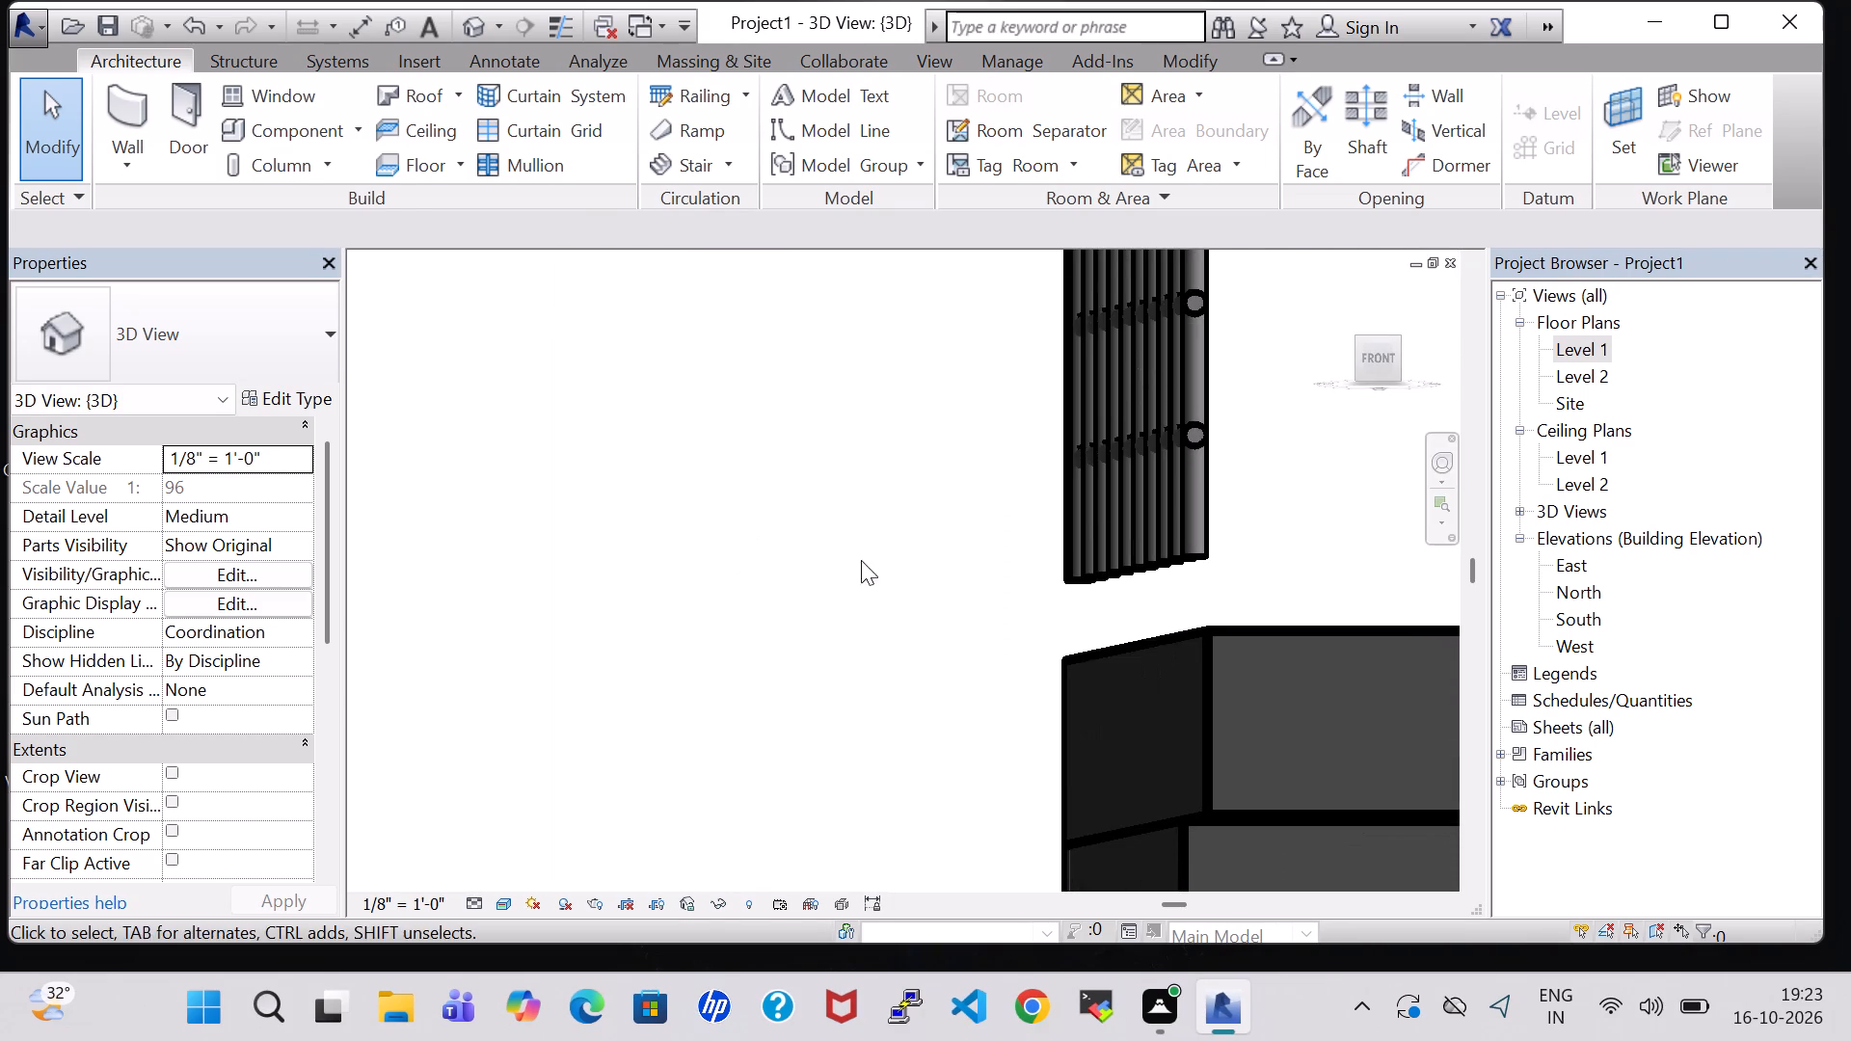
click(1124, 547)
key(Down)
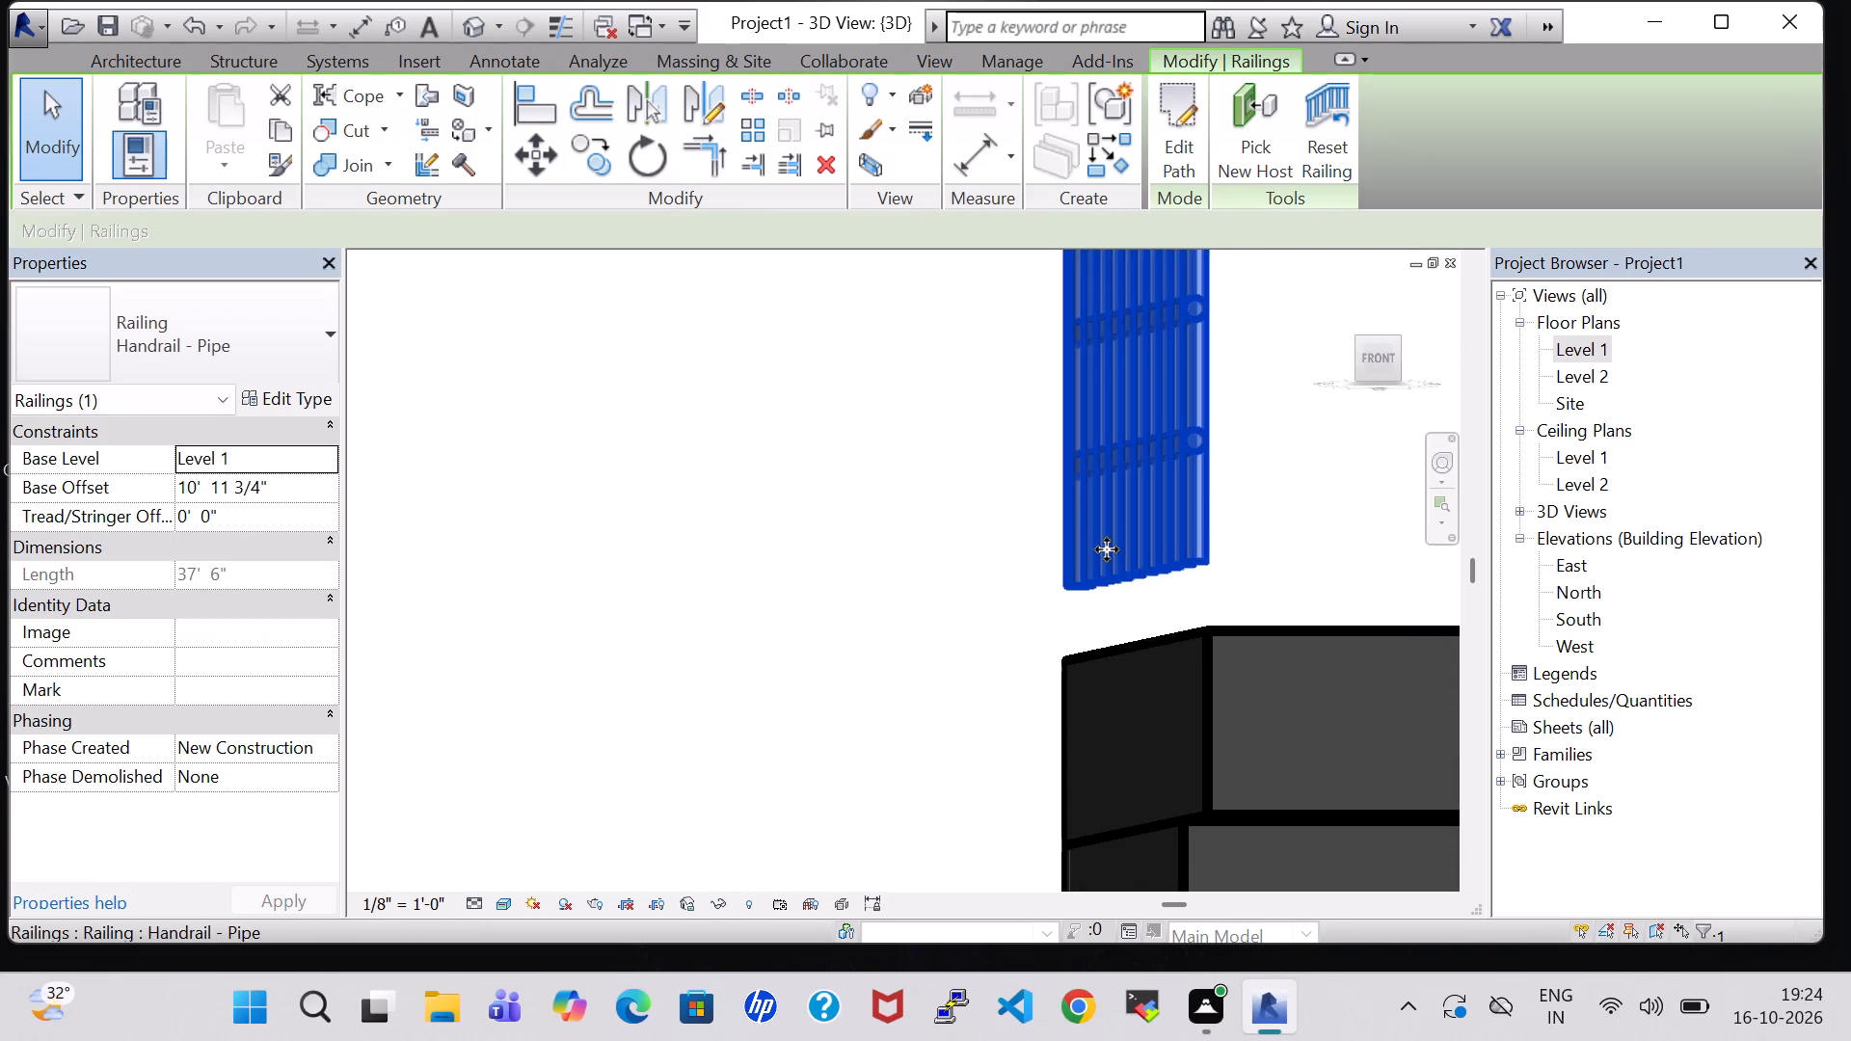
key(Down)
key(Down)
key(Down)
key(Down)
key(Down)
key(Down)
key(Down)
key(Down)
key(Down)
key(Down)
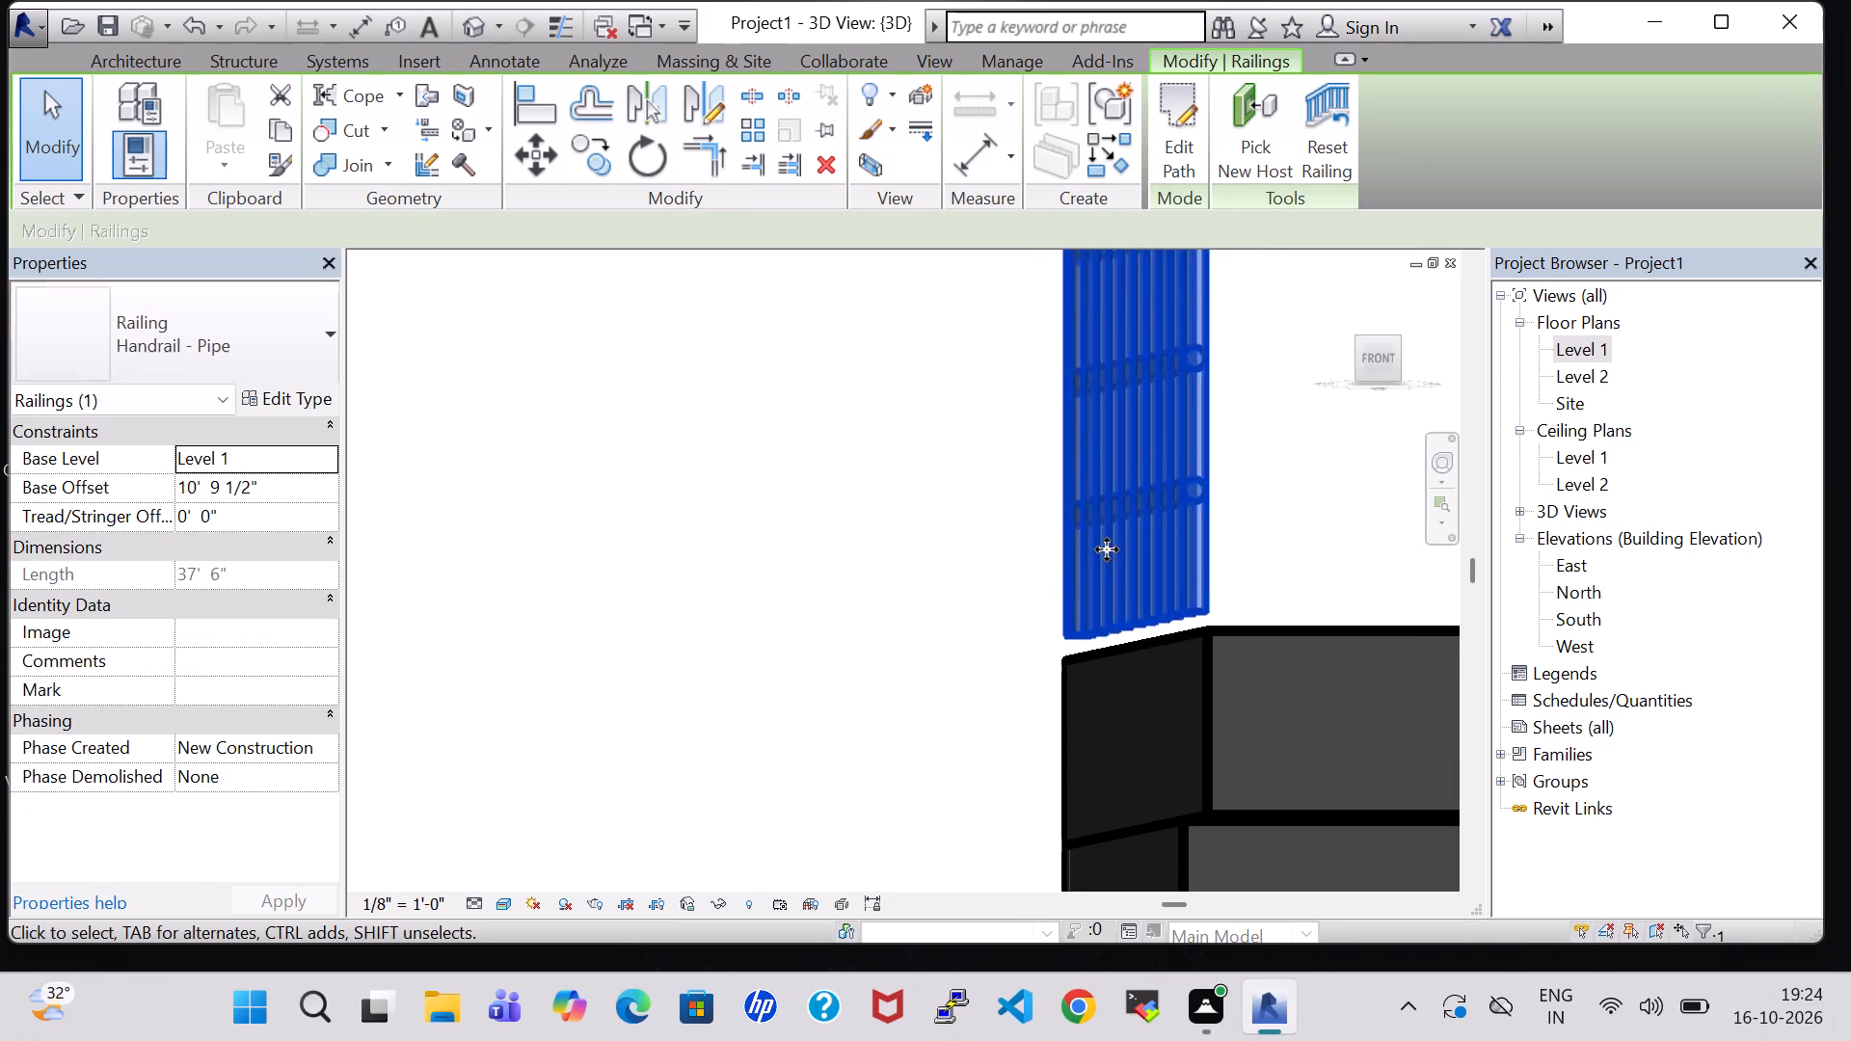
key(Down)
key(Down)
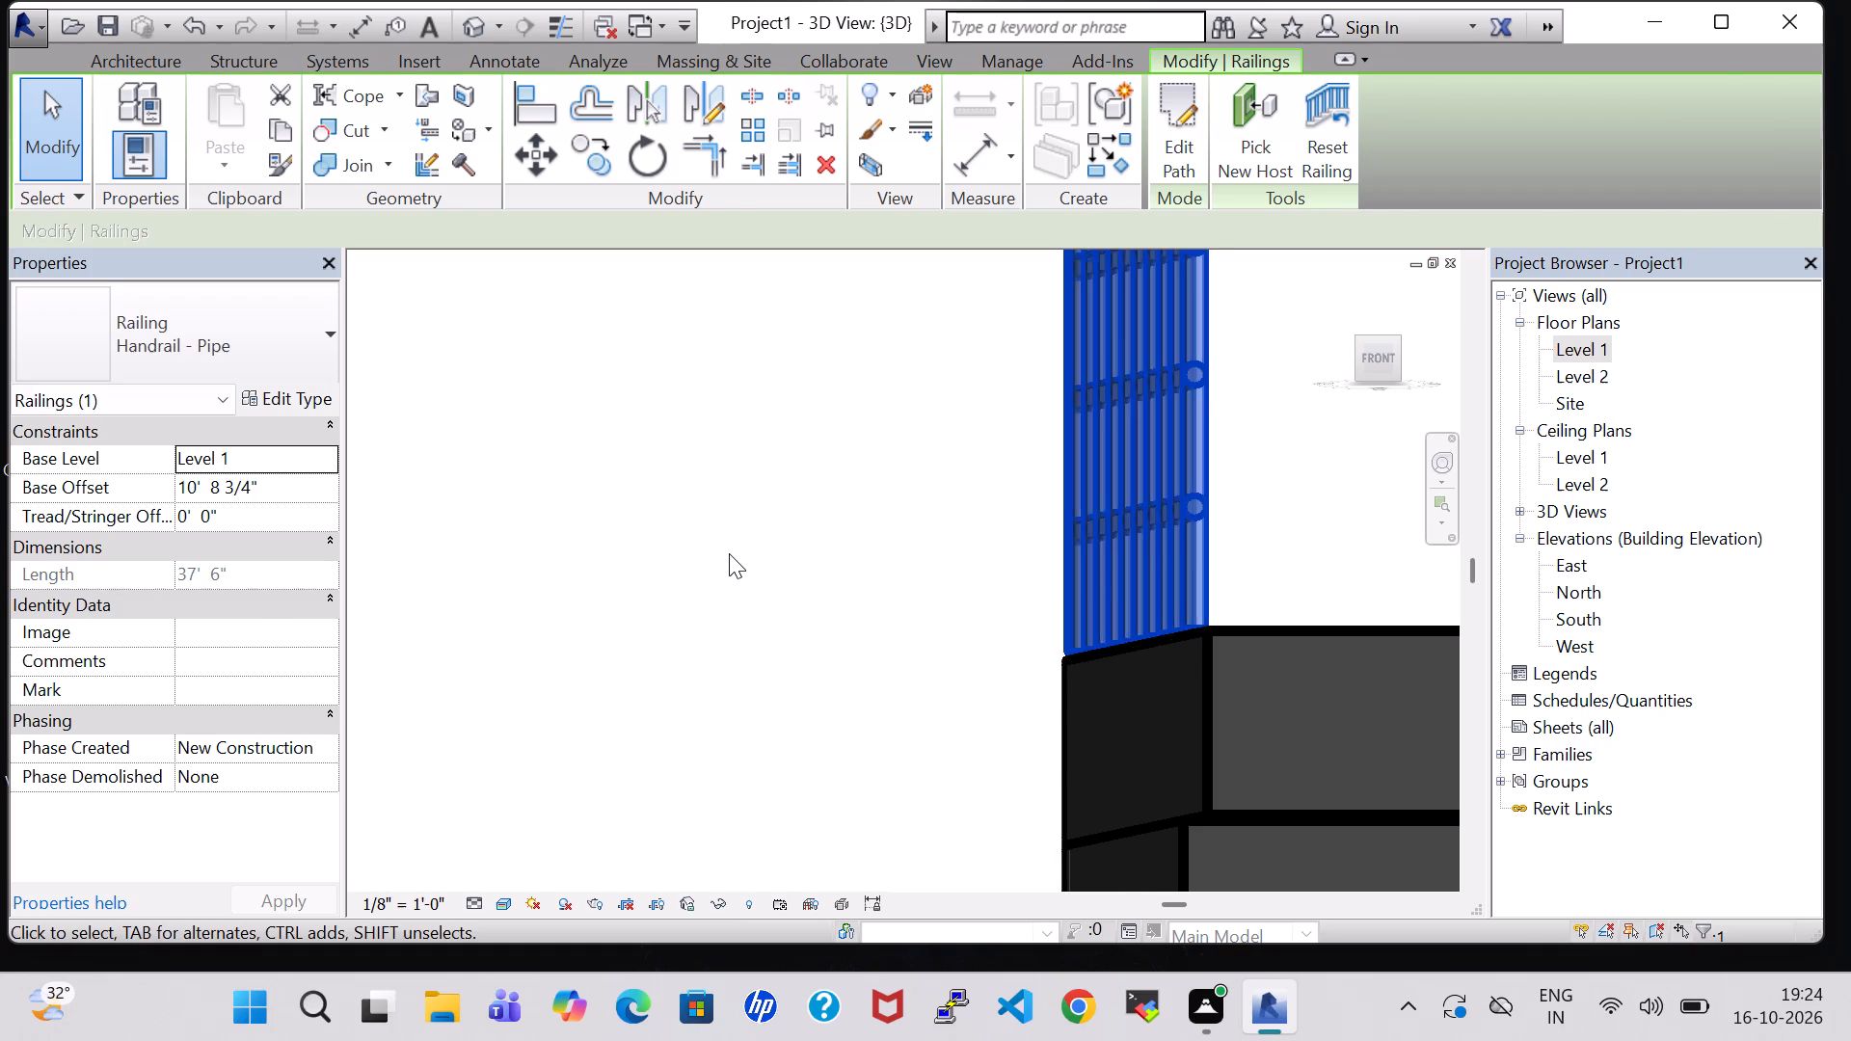
click(729, 553)
In 3D, create a 7' 8" Handrail - Rectangular railing following the roof's side edge from the pipe railing's end to the front corner.
scroll(729, 553, down, 1)
shift+middle_drag(729, 553, 715, 685)
scroll(731, 685, down, 5)
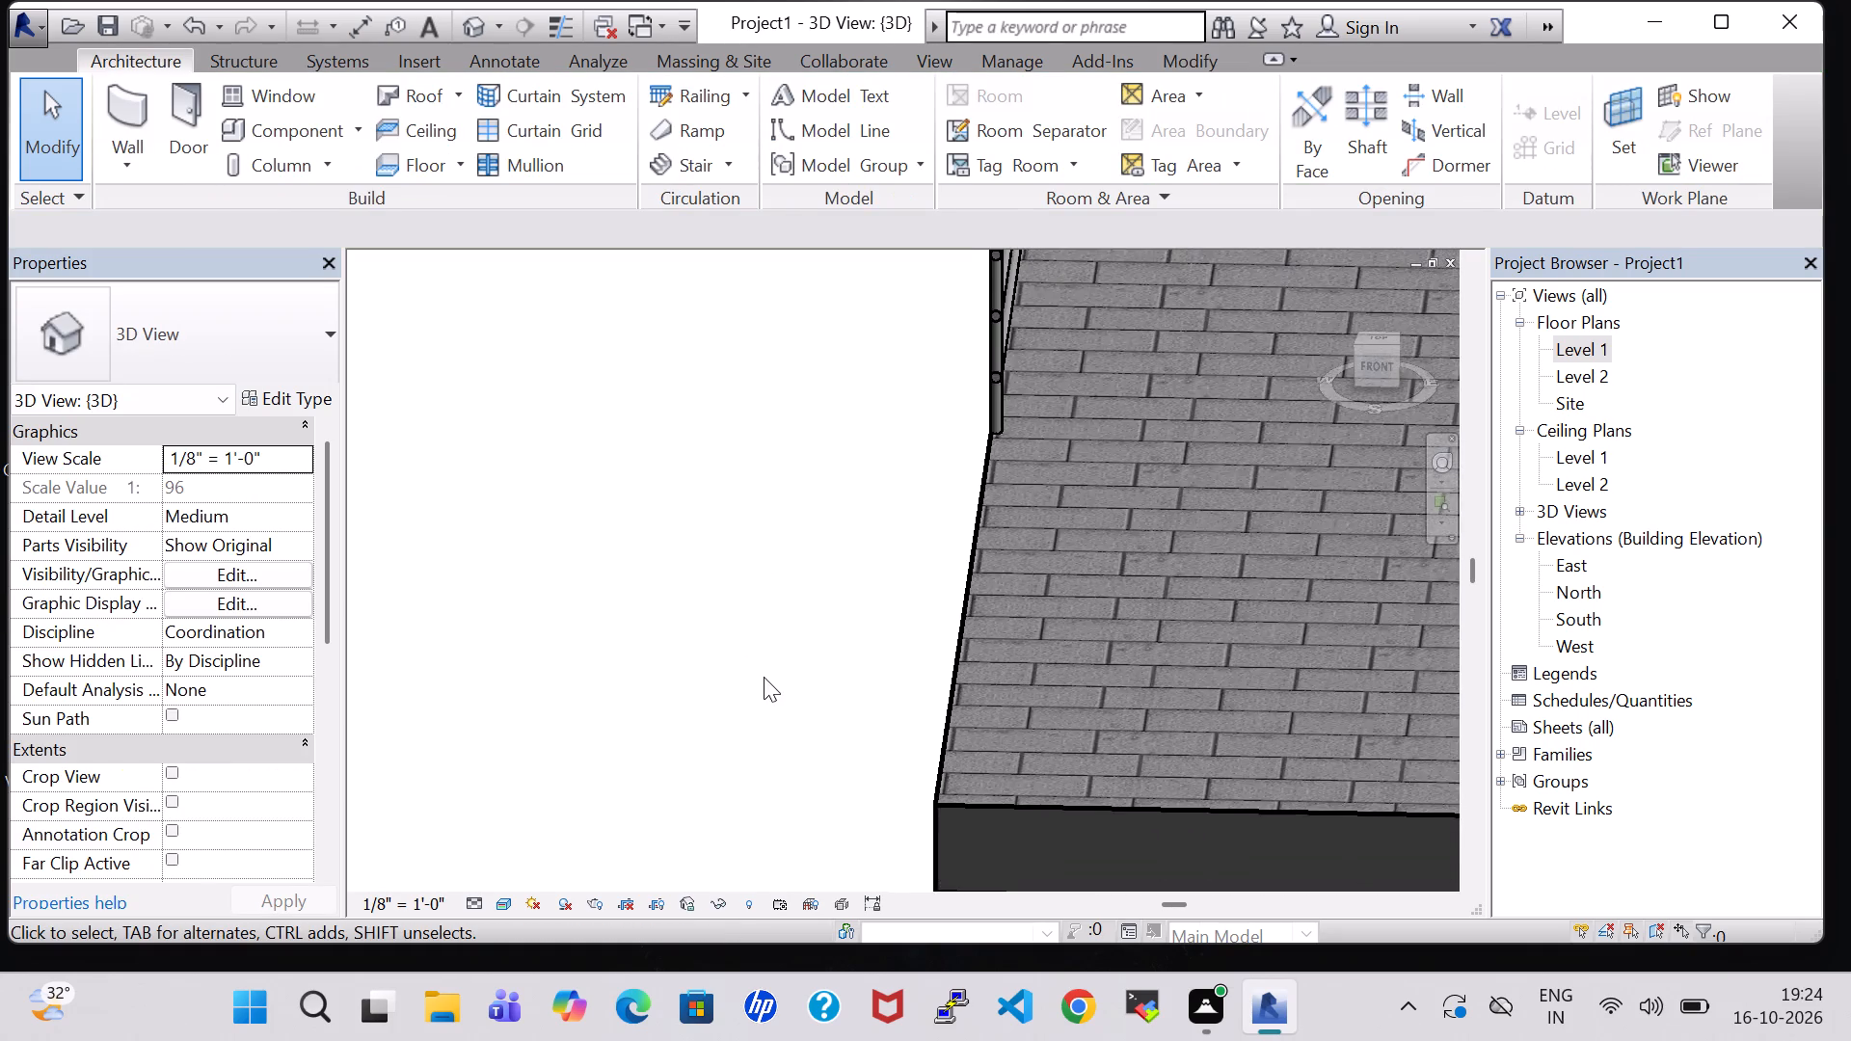
scroll(764, 677, down, 2)
middle_drag(741, 641, 781, 624)
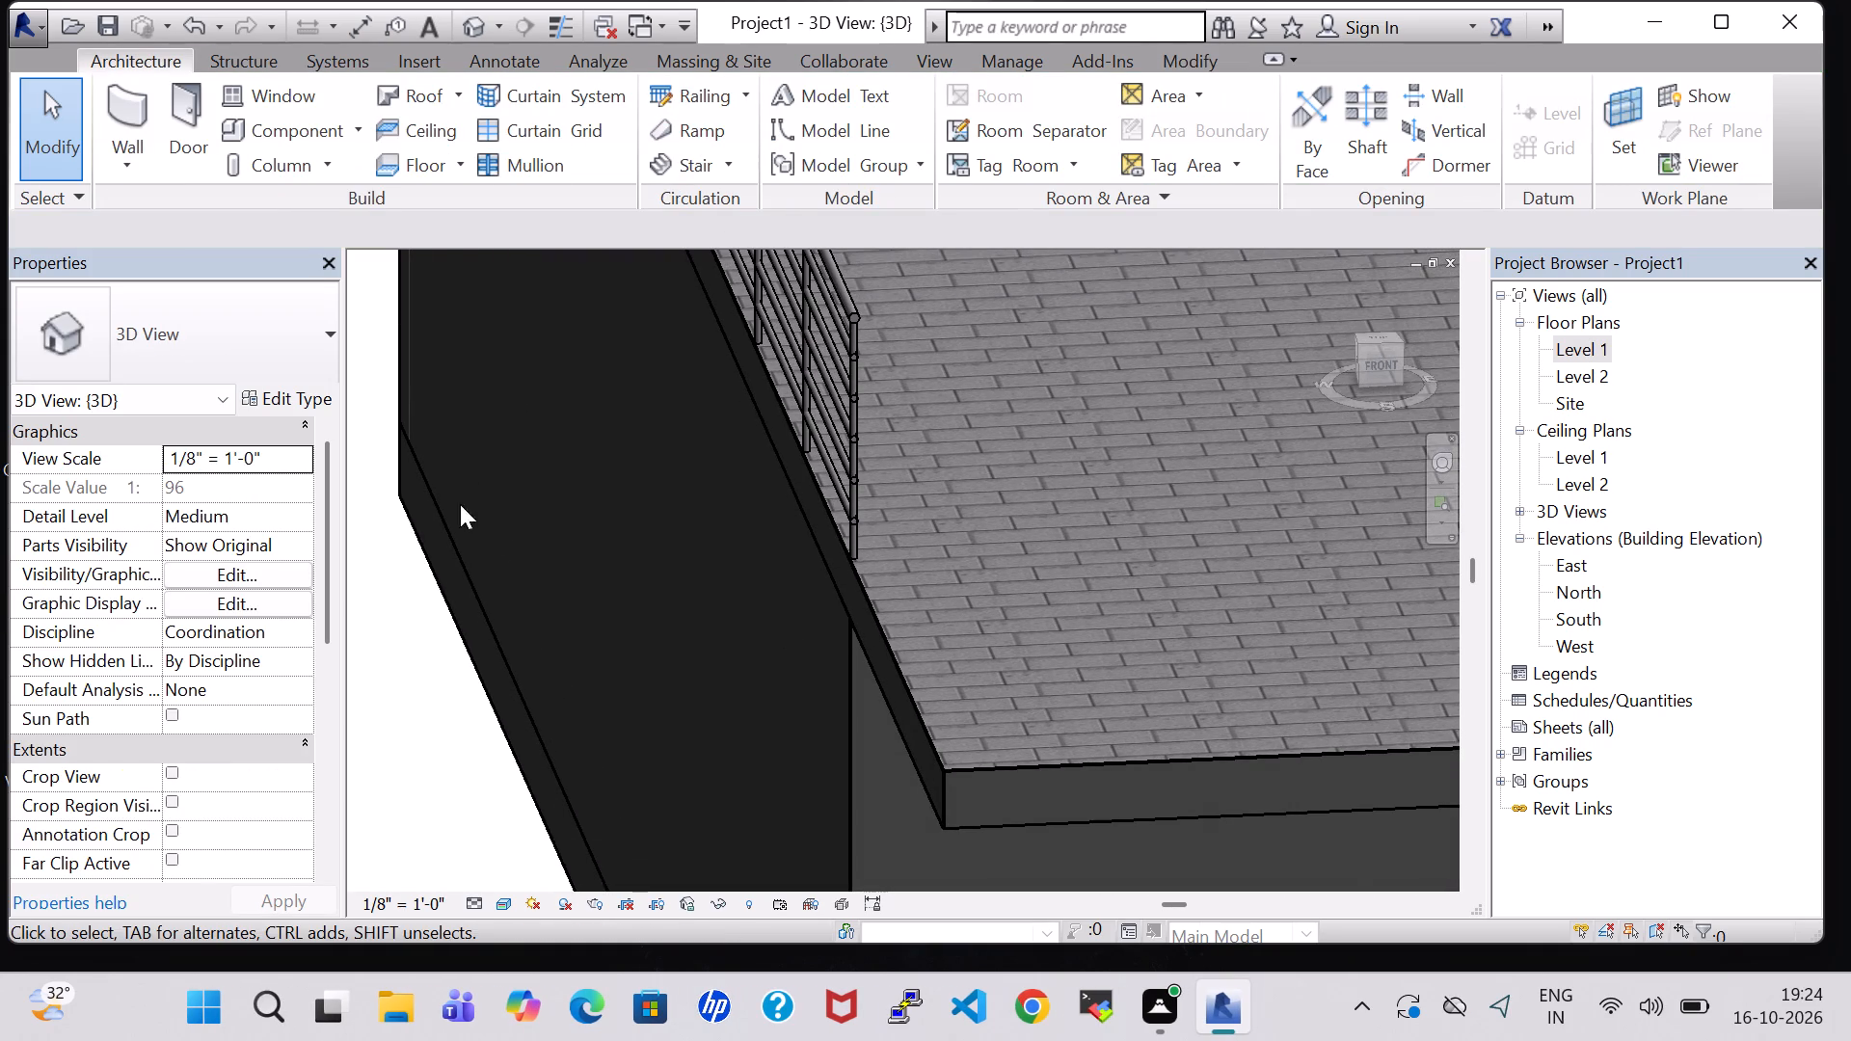
scroll(551, 547, down, 4)
middle_drag(566, 538, 766, 562)
shift+middle_drag(783, 566, 872, 577)
click(672, 93)
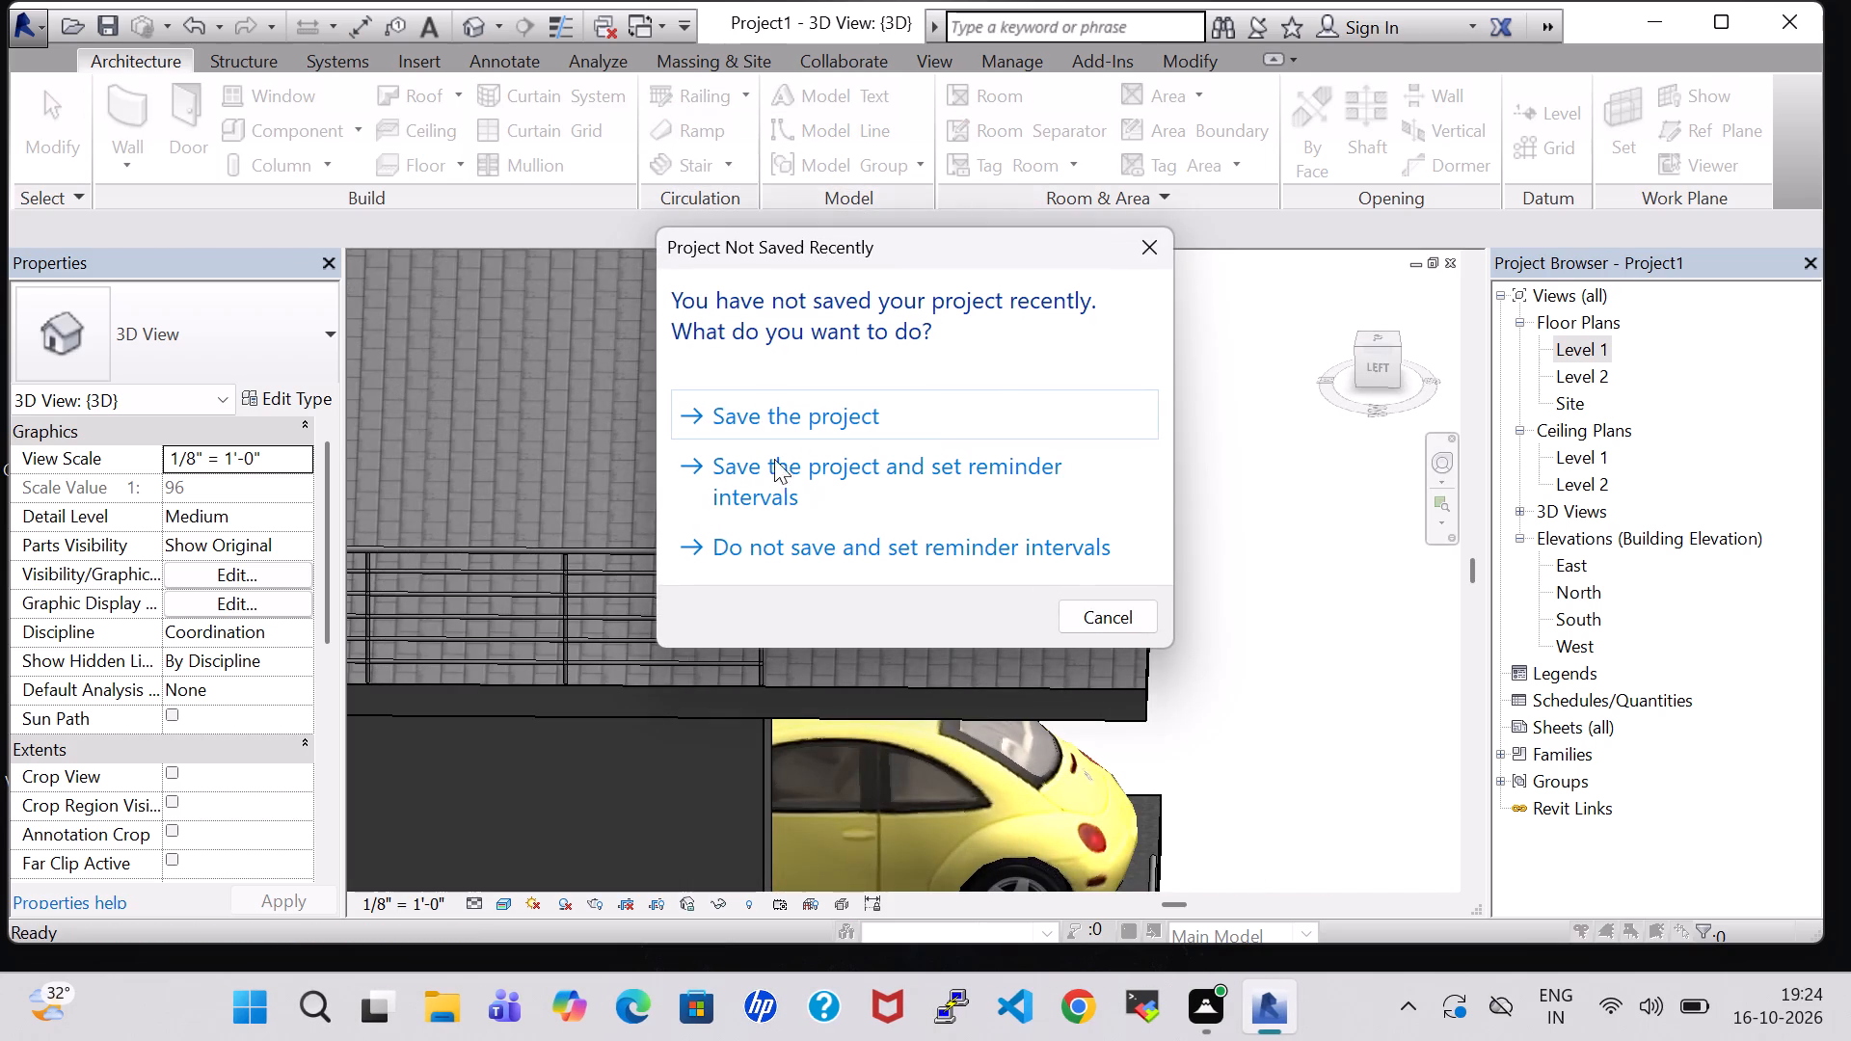
click(1145, 254)
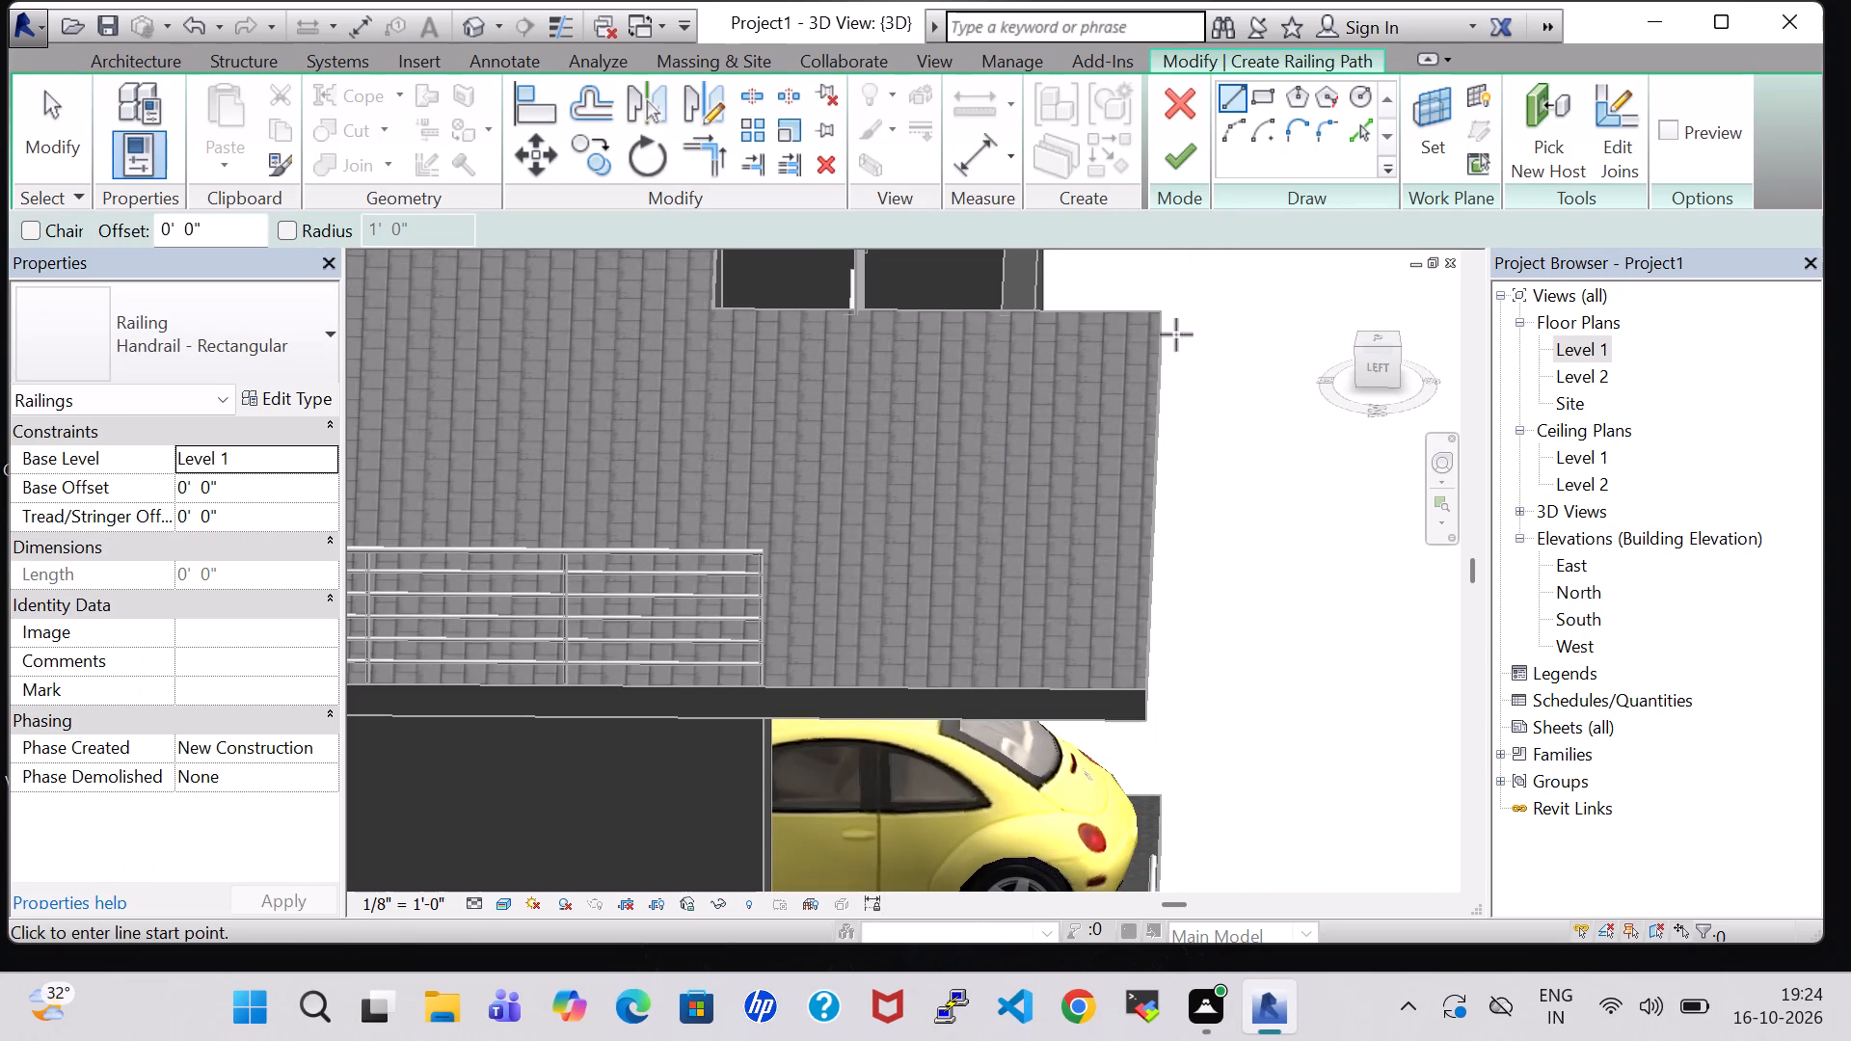
scroll(792, 643, up, 3)
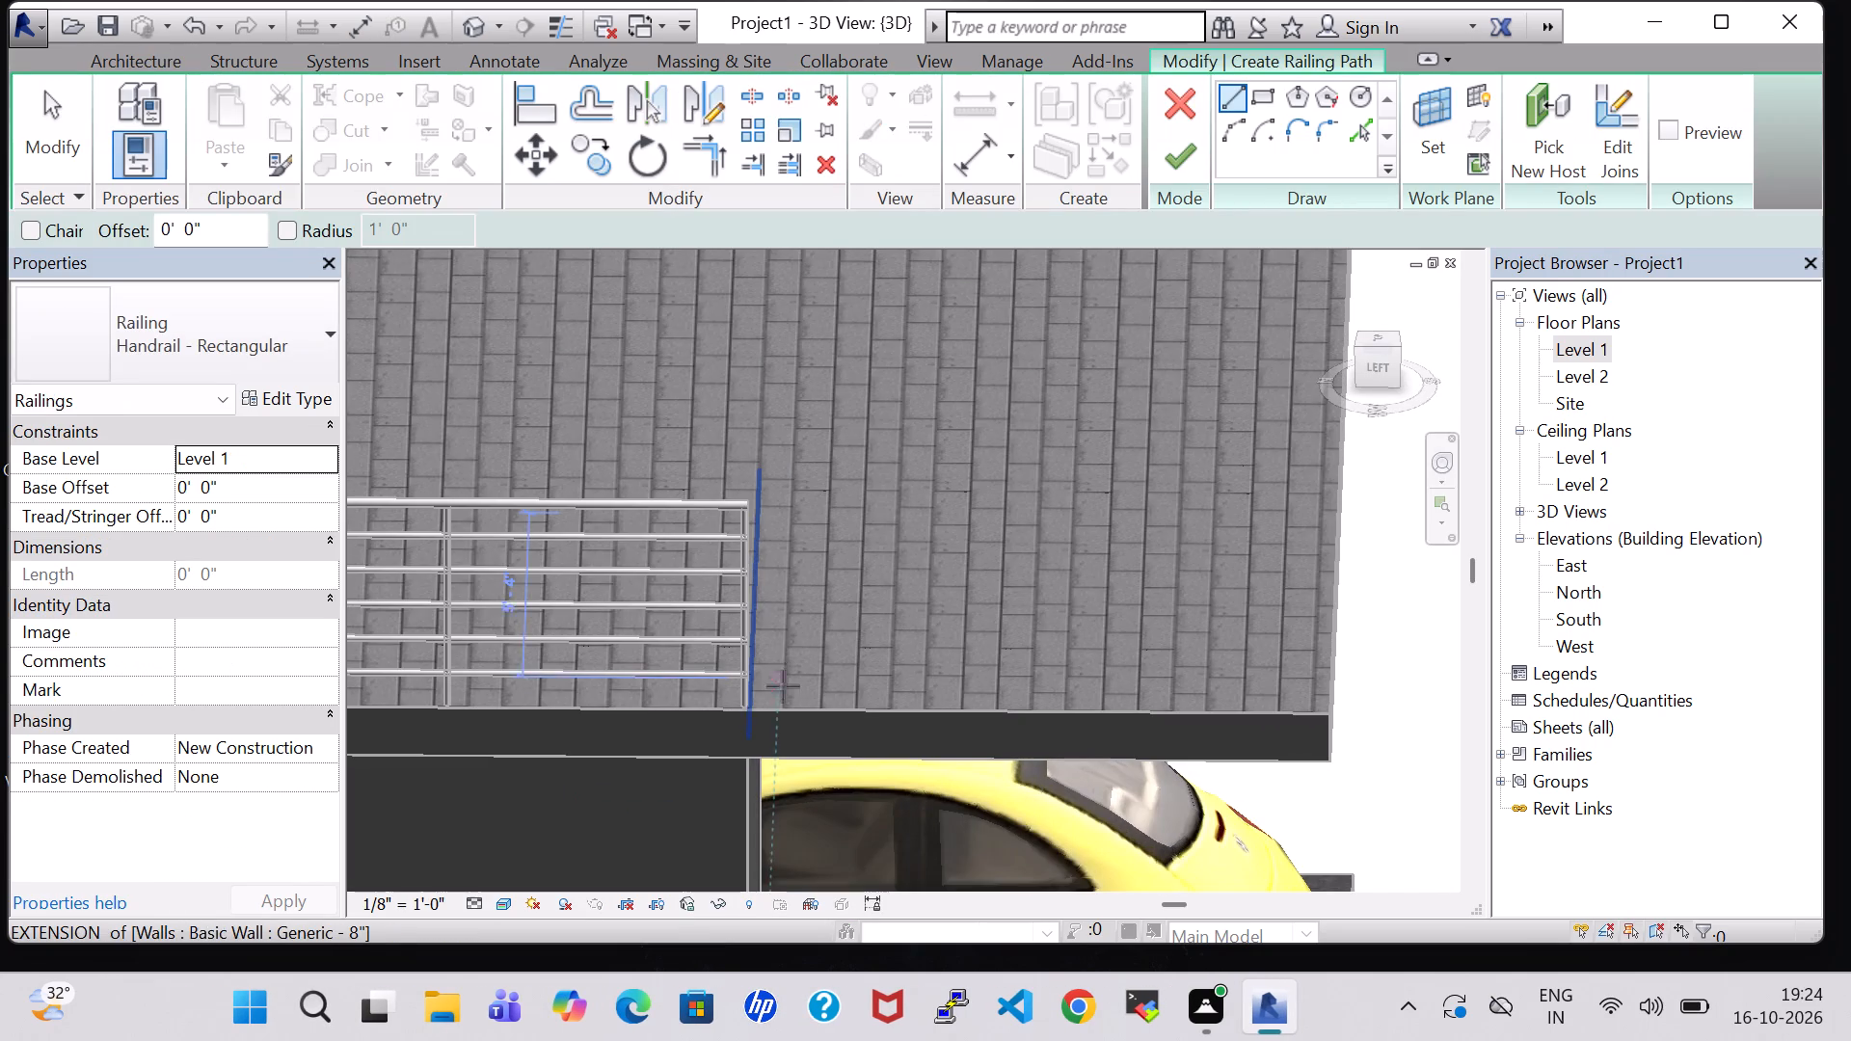
click(749, 707)
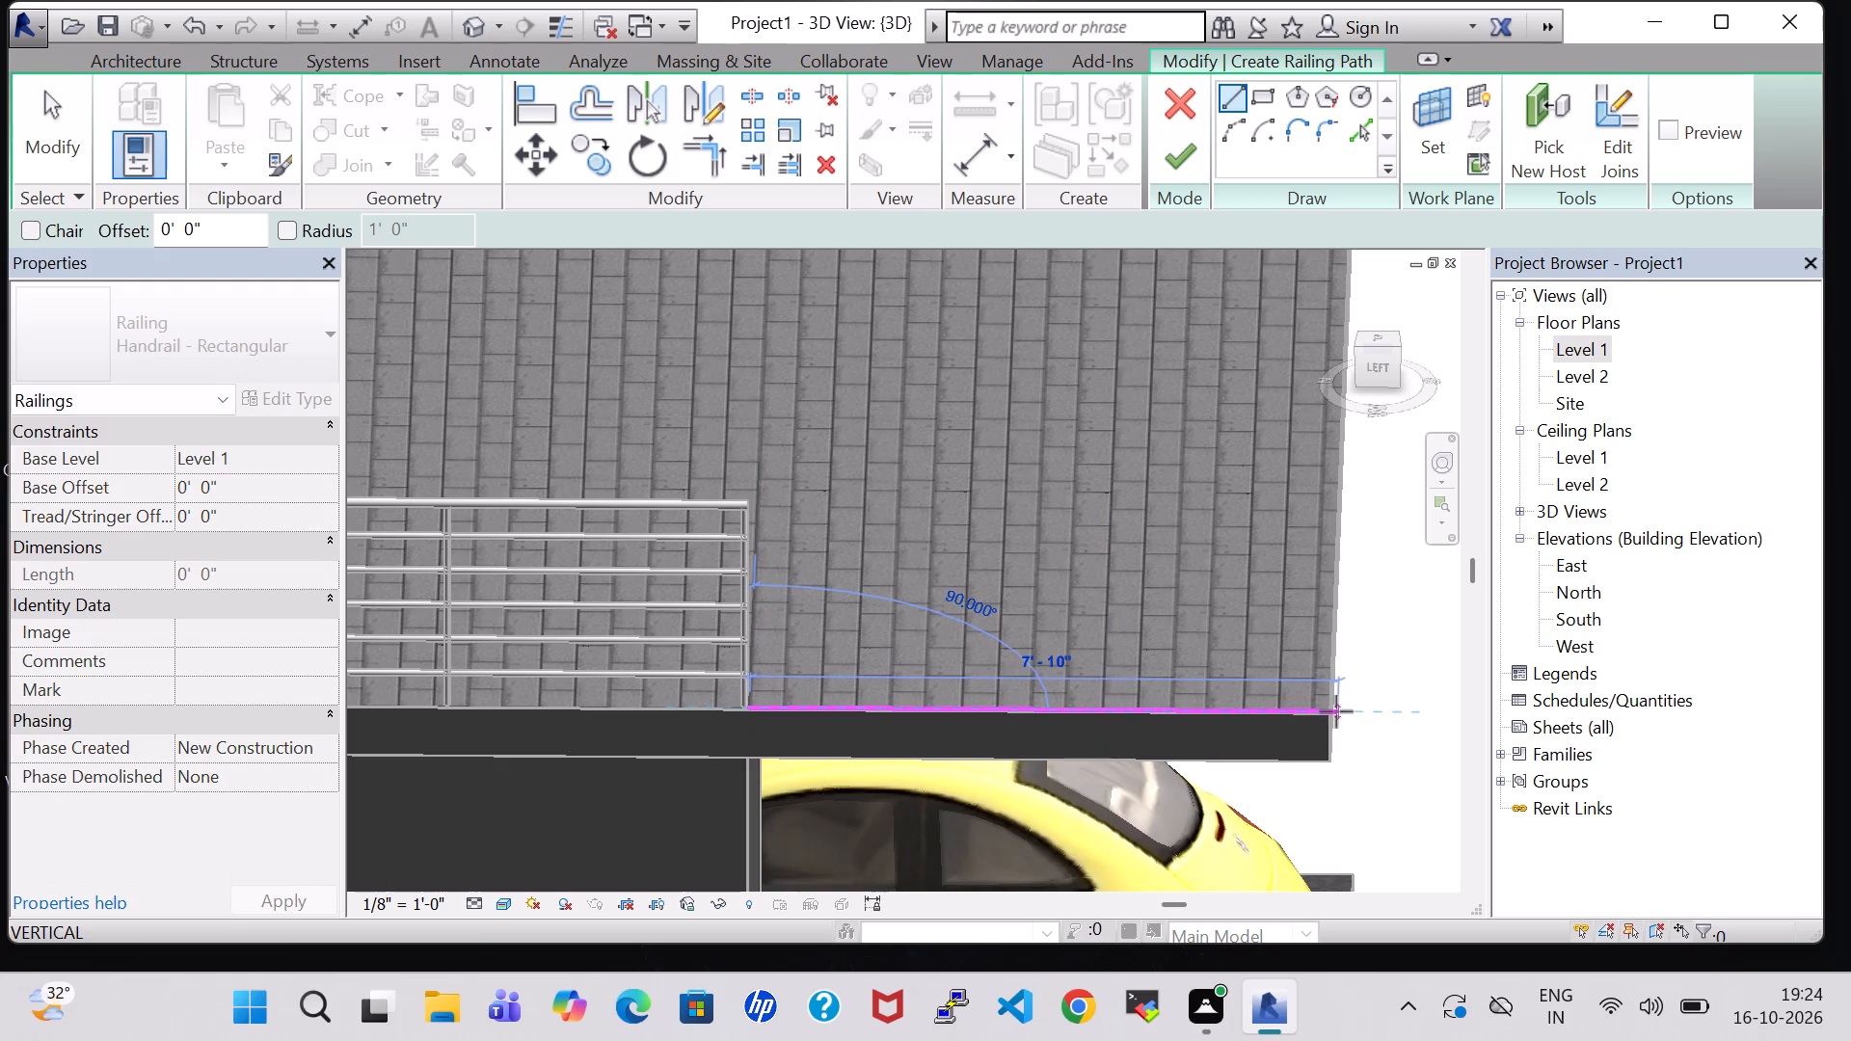
click(1327, 711)
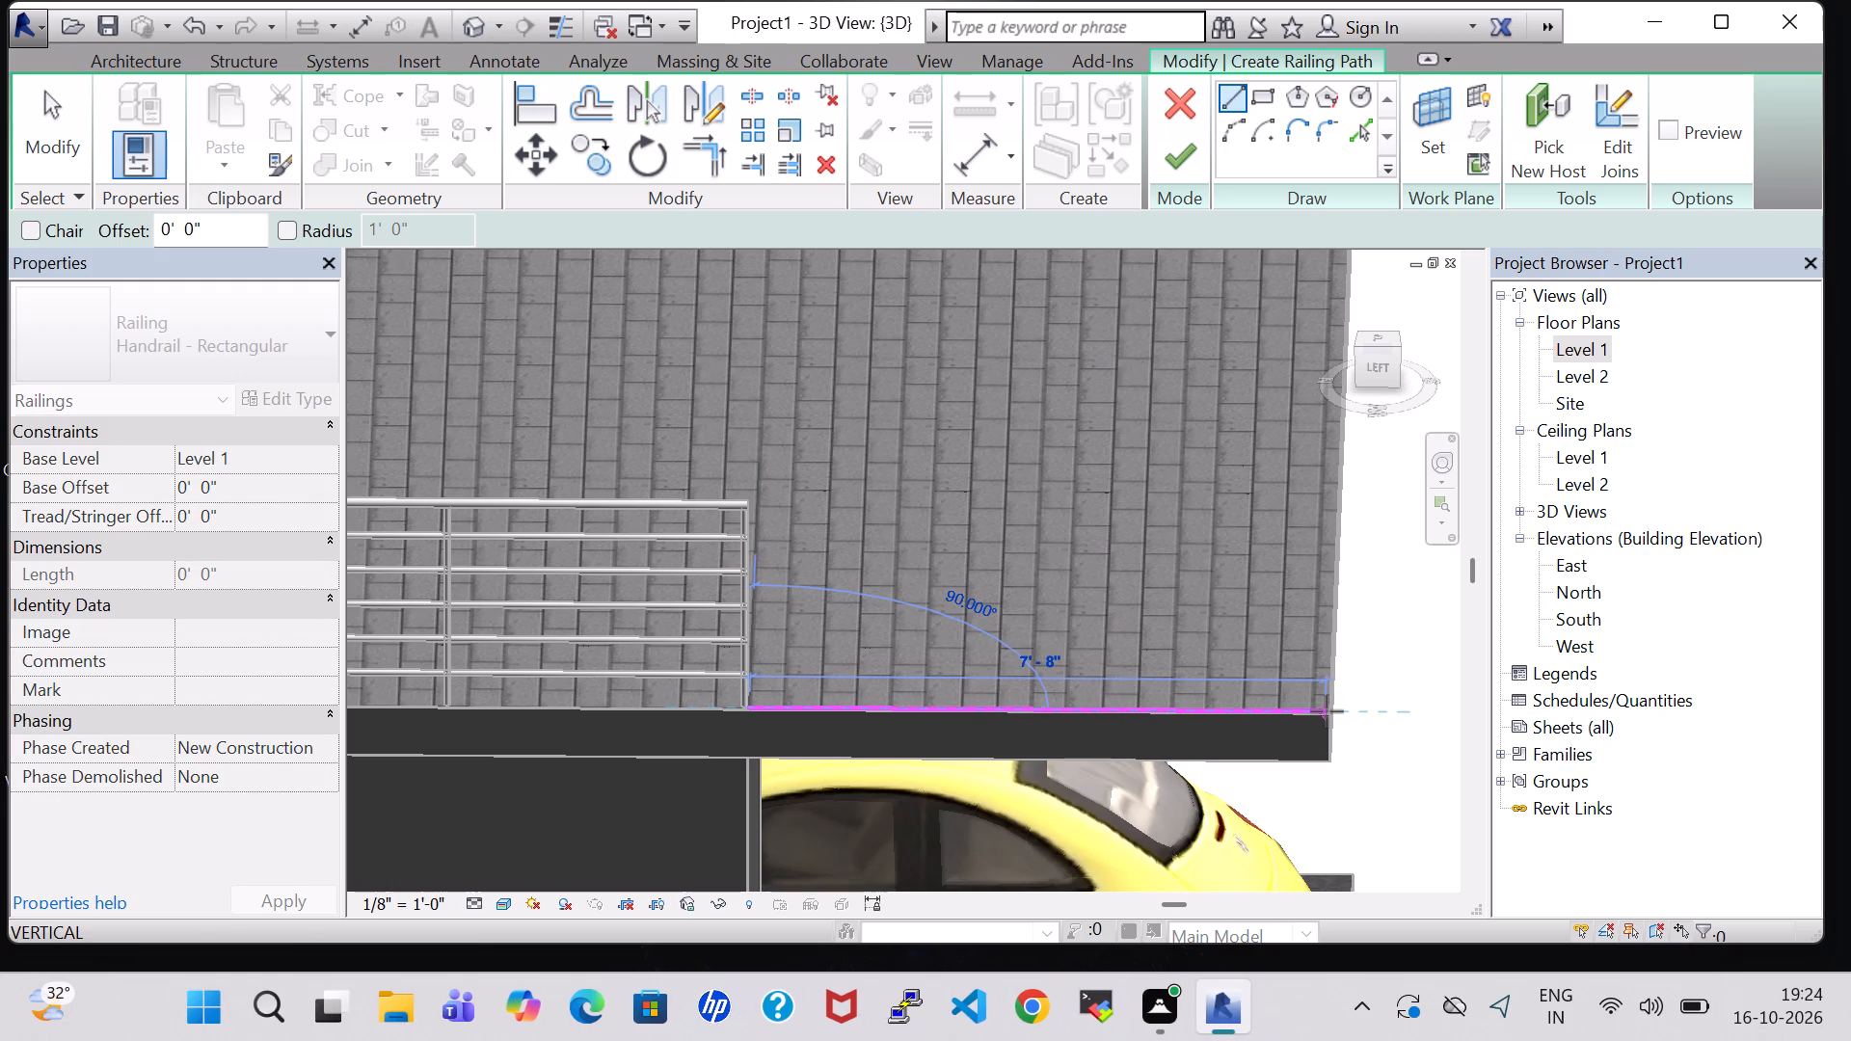
click(1193, 155)
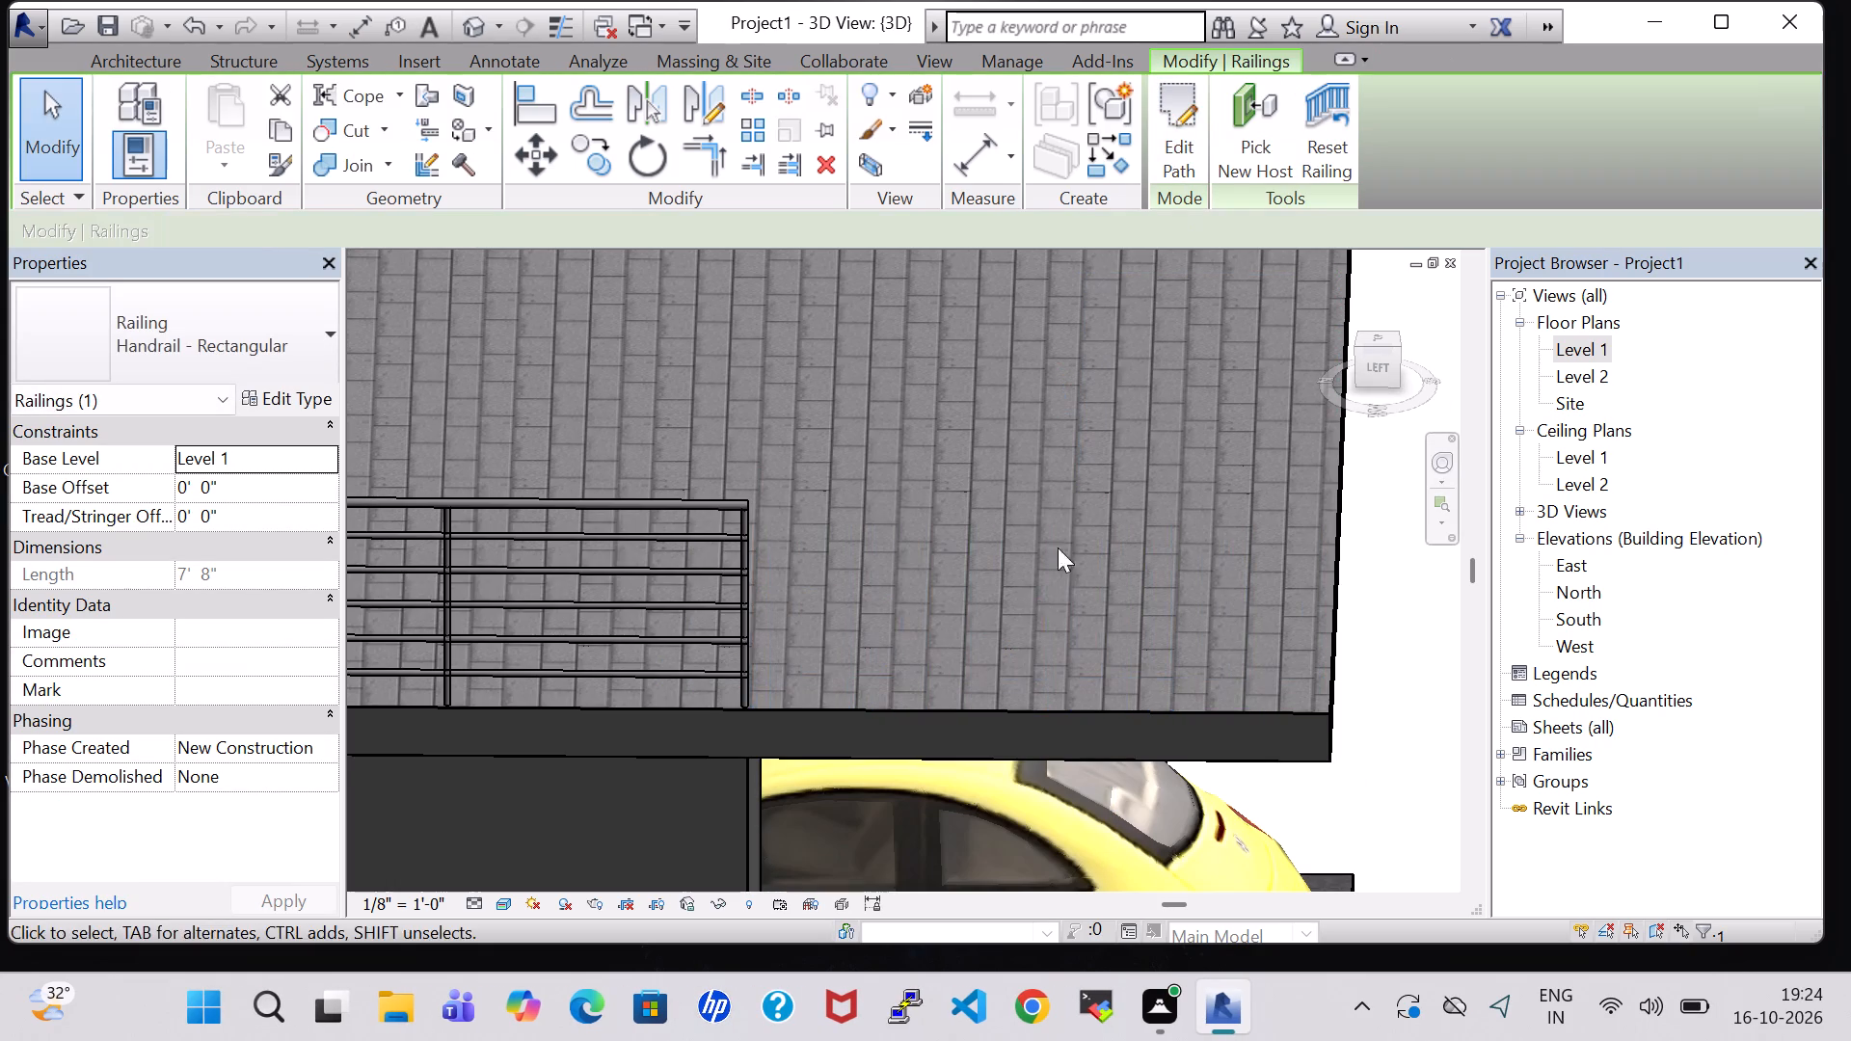
scroll(1039, 653, down, 7)
scroll(1045, 787, down, 2)
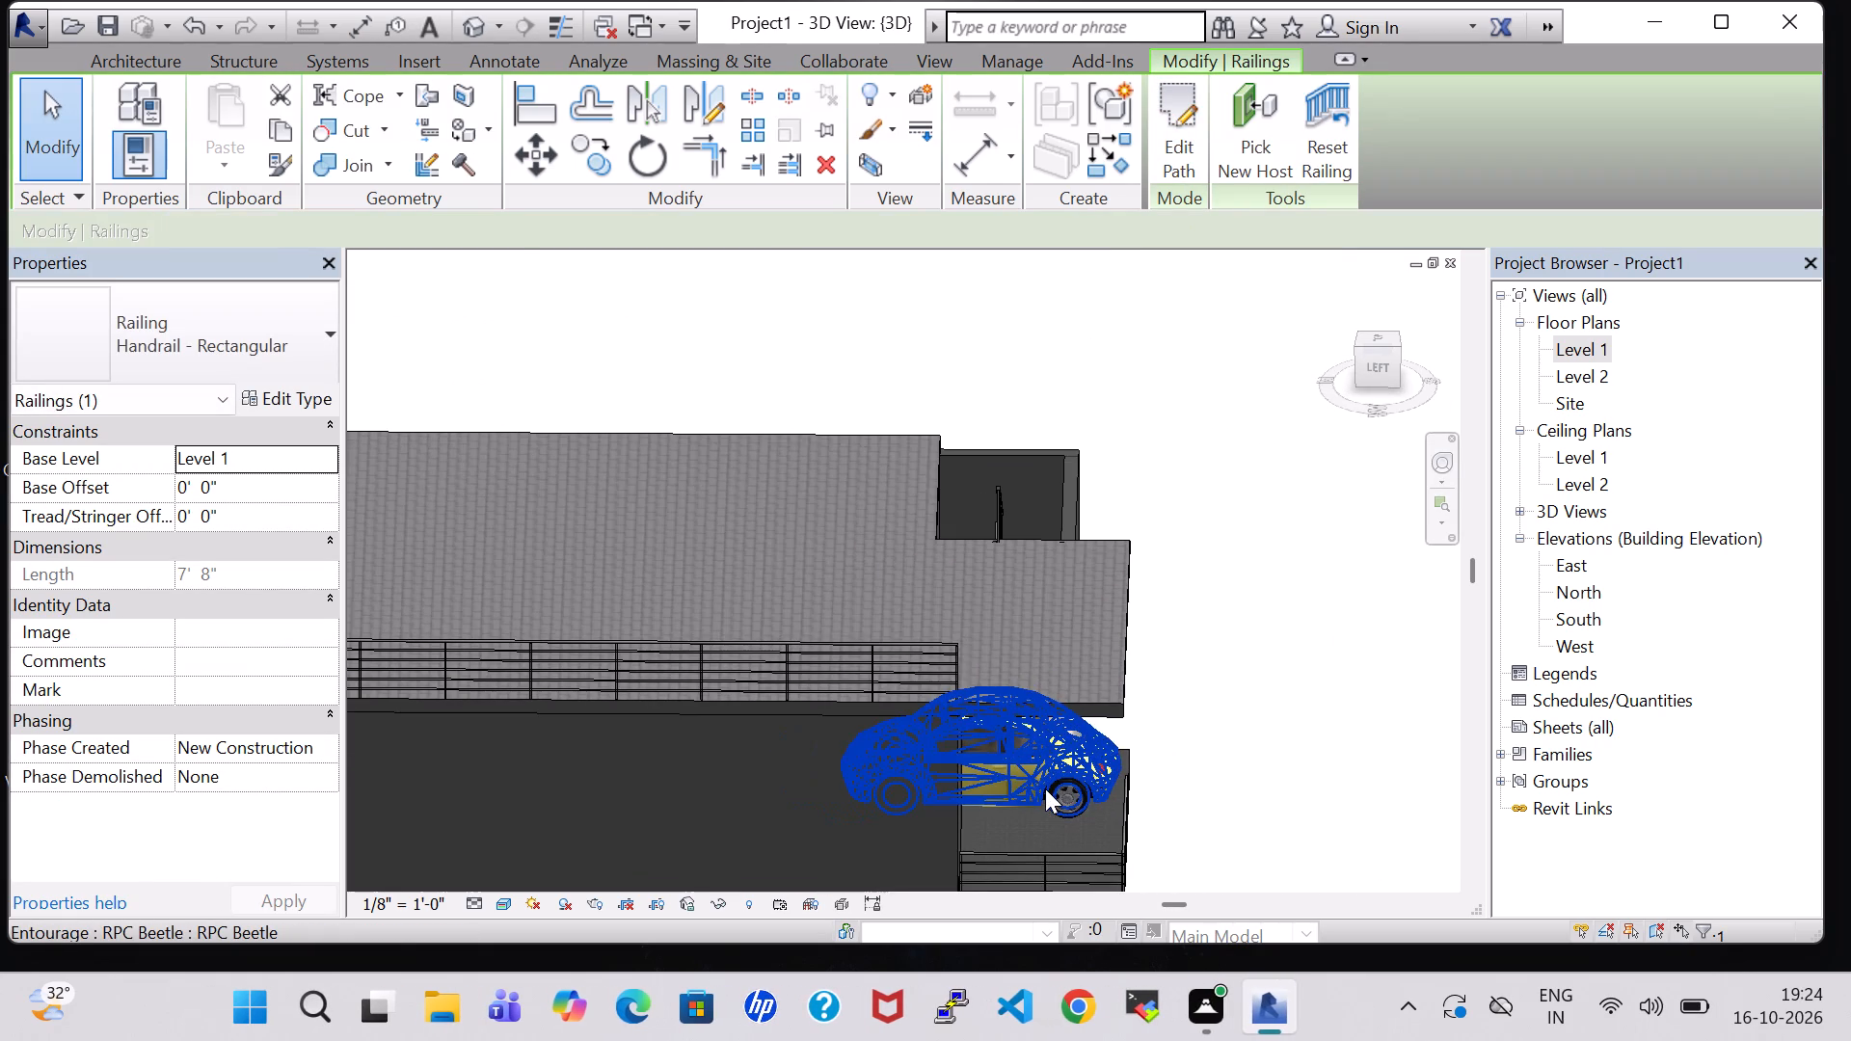
Raise the portico's ground-level side pipe railing to the roof edge by setting its base offset to 10' 8".
middle_drag(1215, 787, 1213, 510)
scroll(965, 799, up, 6)
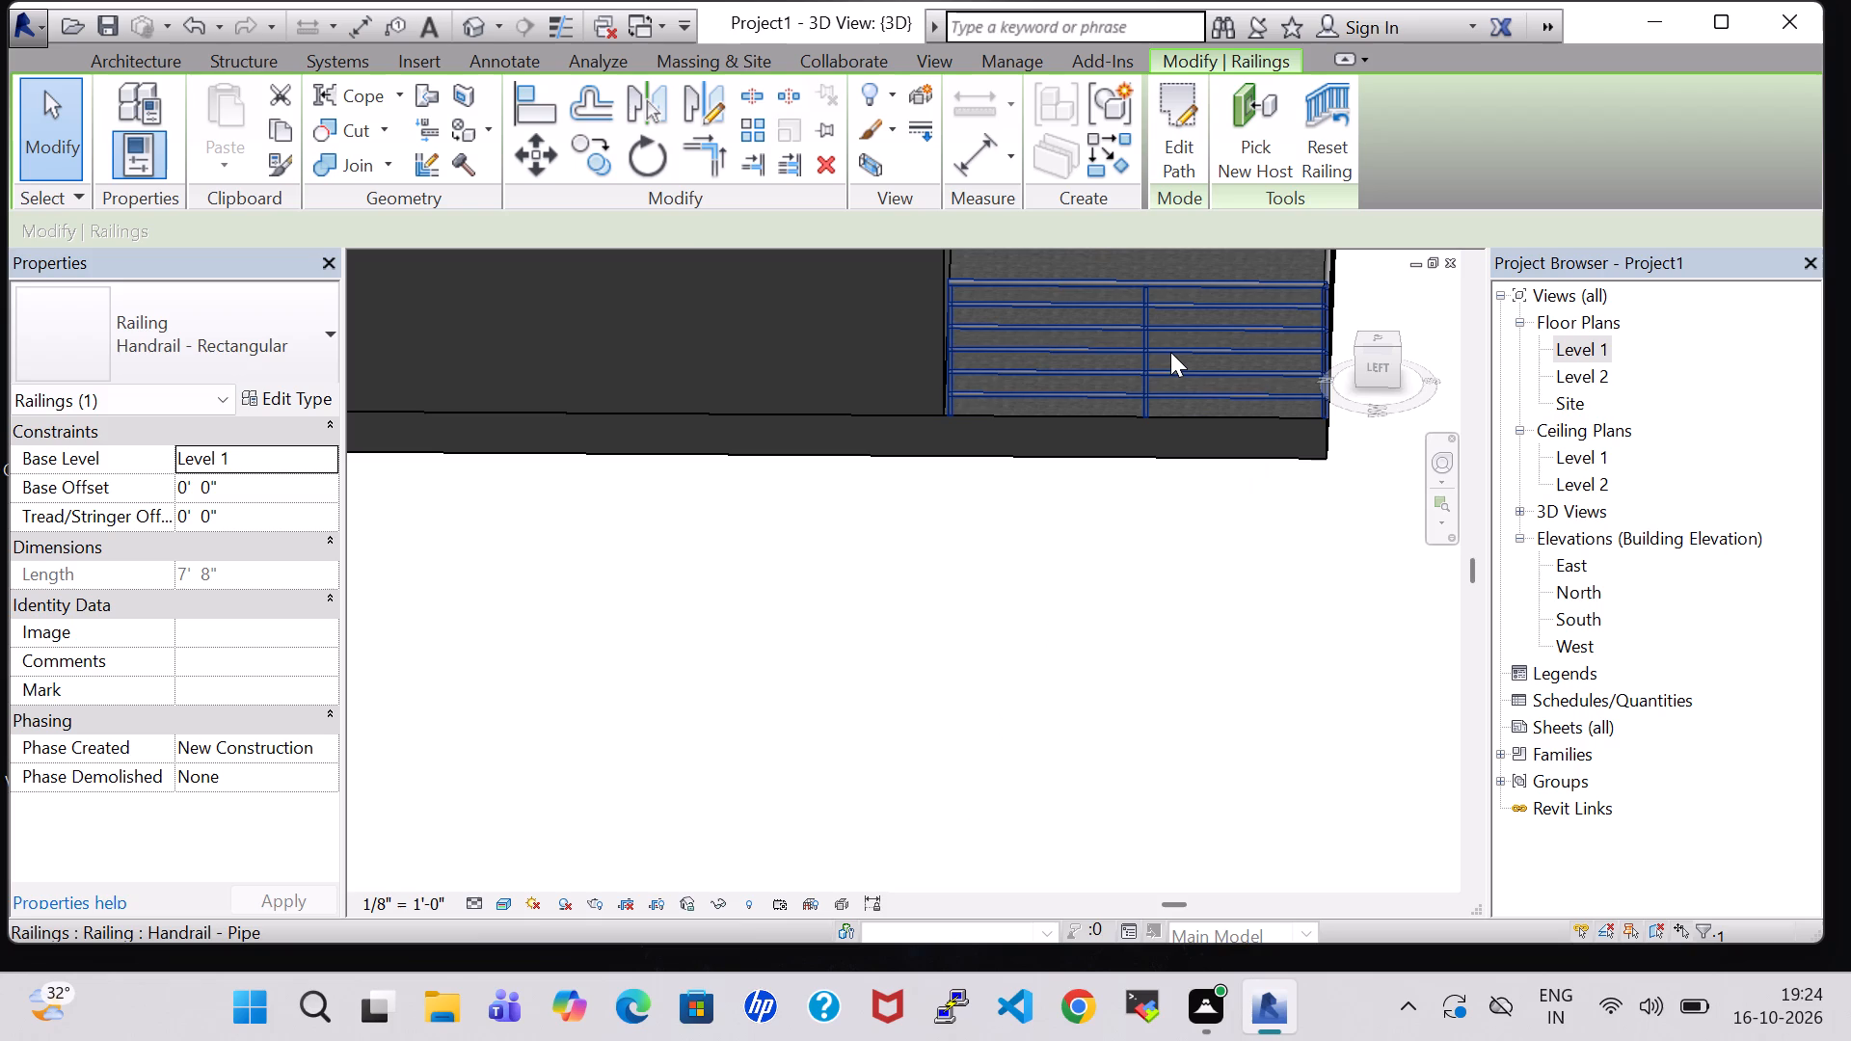
click(1170, 352)
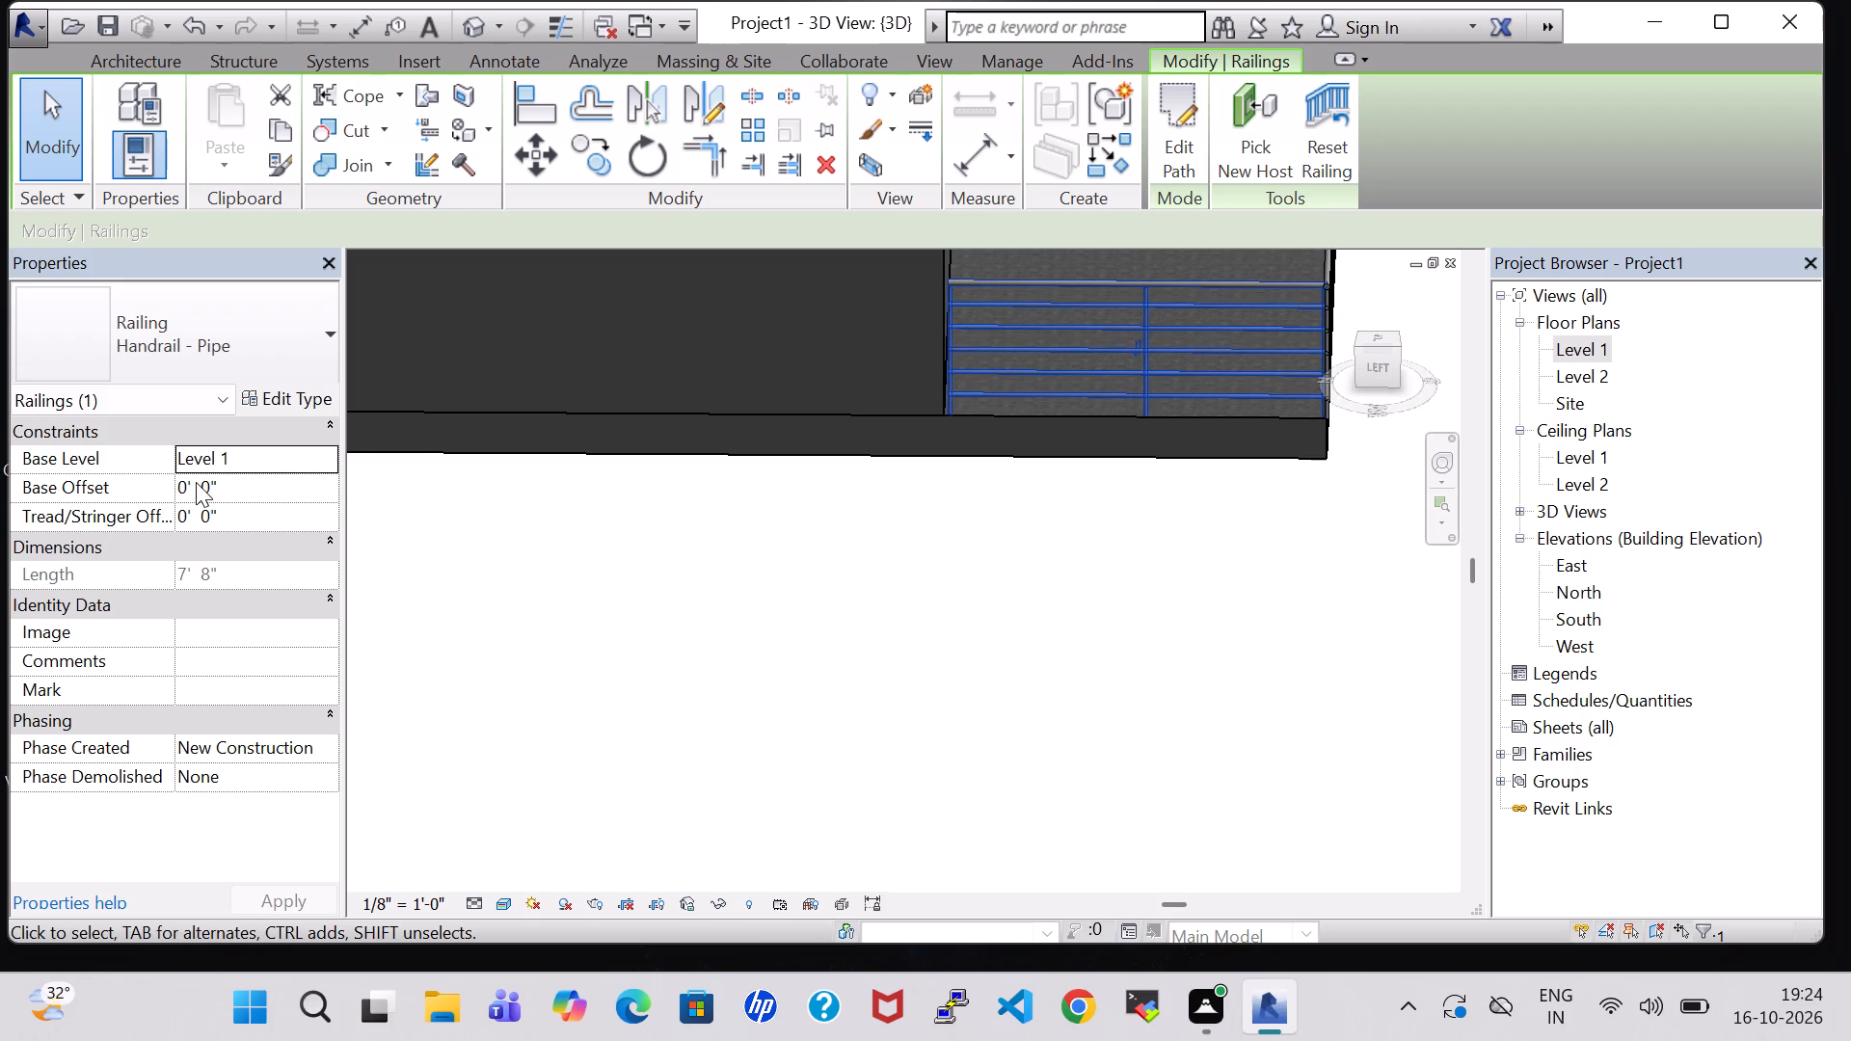
scroll(980, 470, down, 3)
middle_drag(883, 507, 1151, 817)
scroll(883, 507, down, 1)
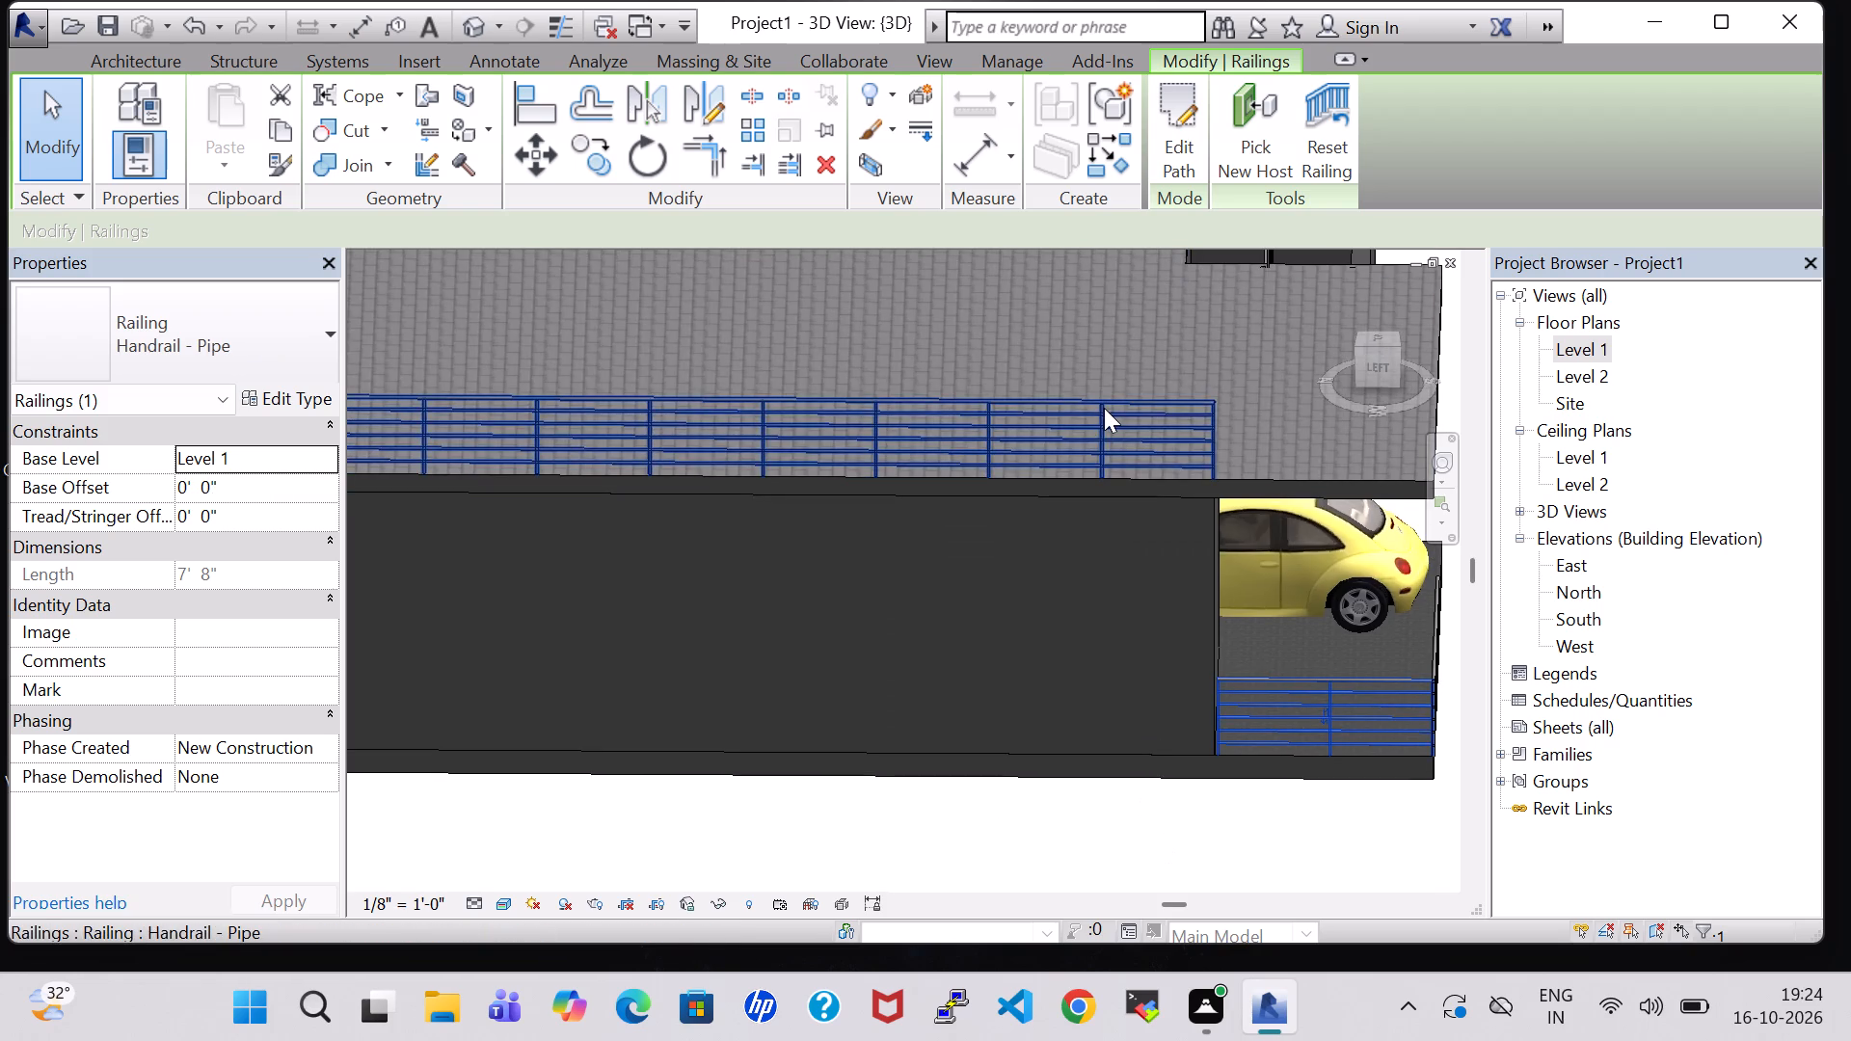
click(1104, 408)
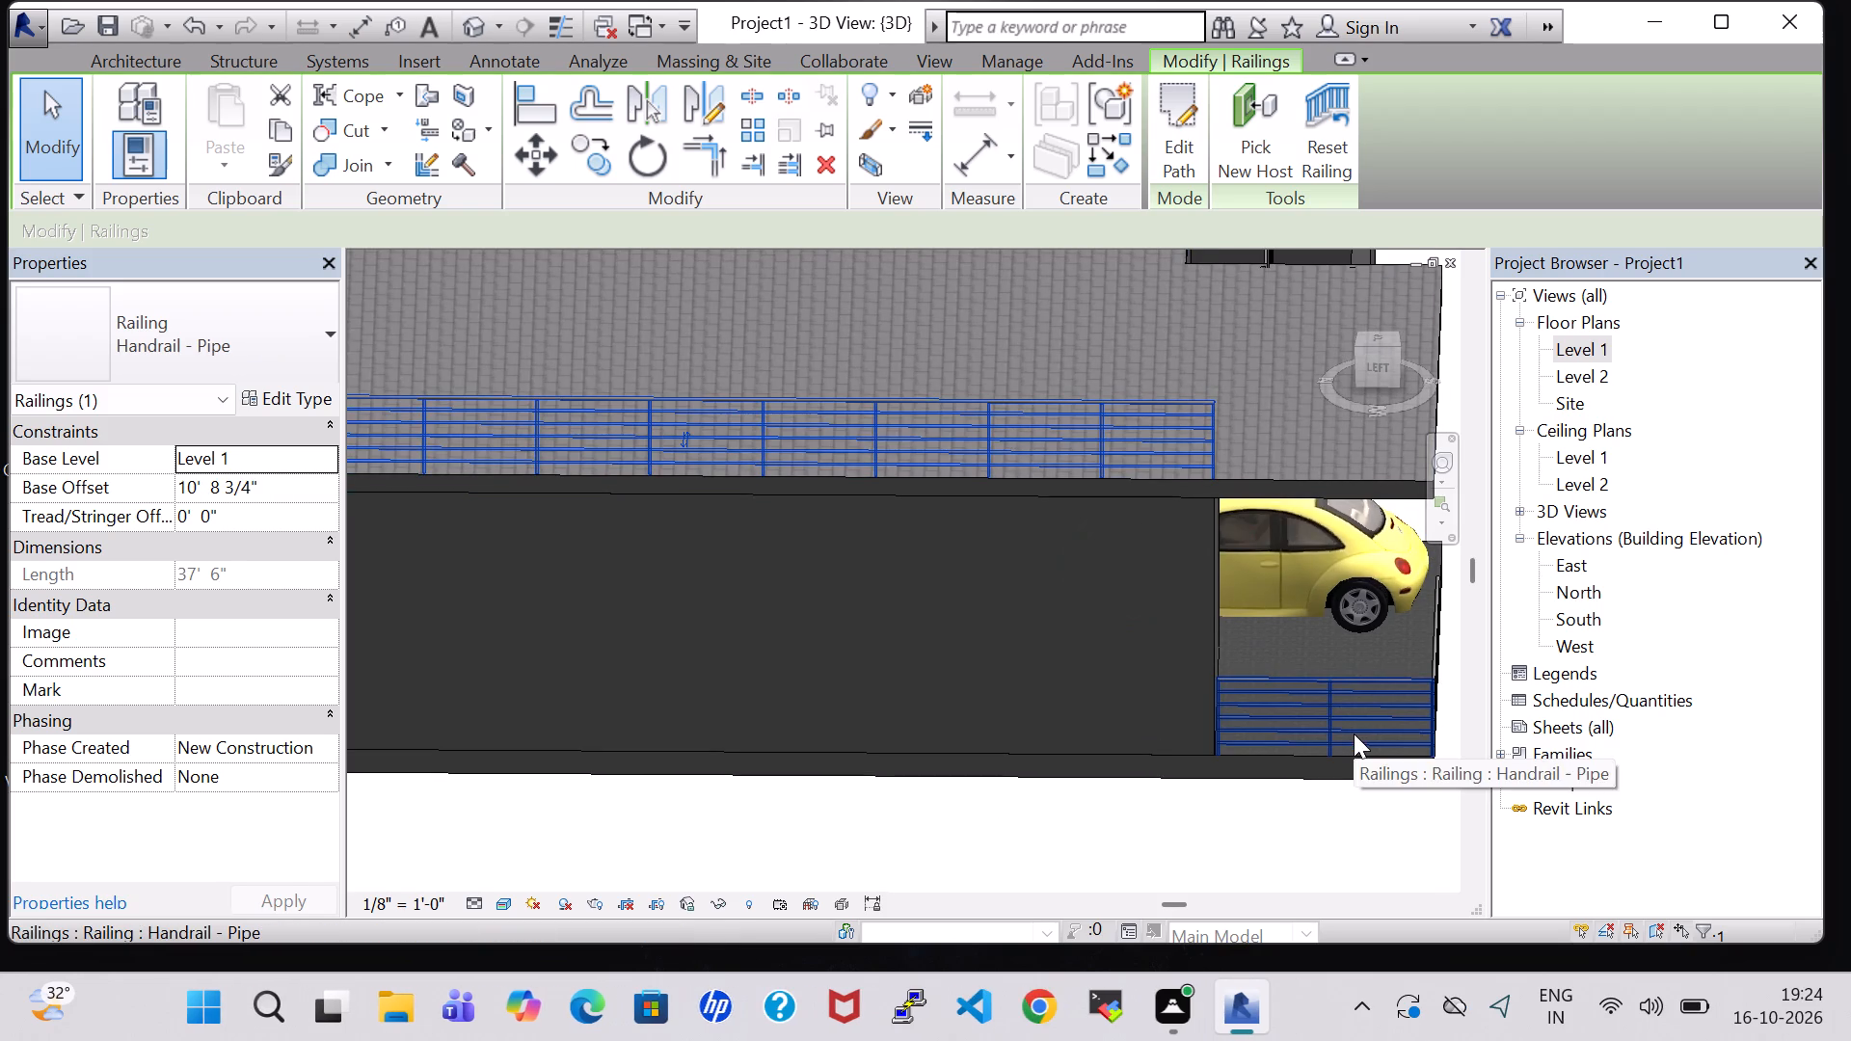
click(1354, 734)
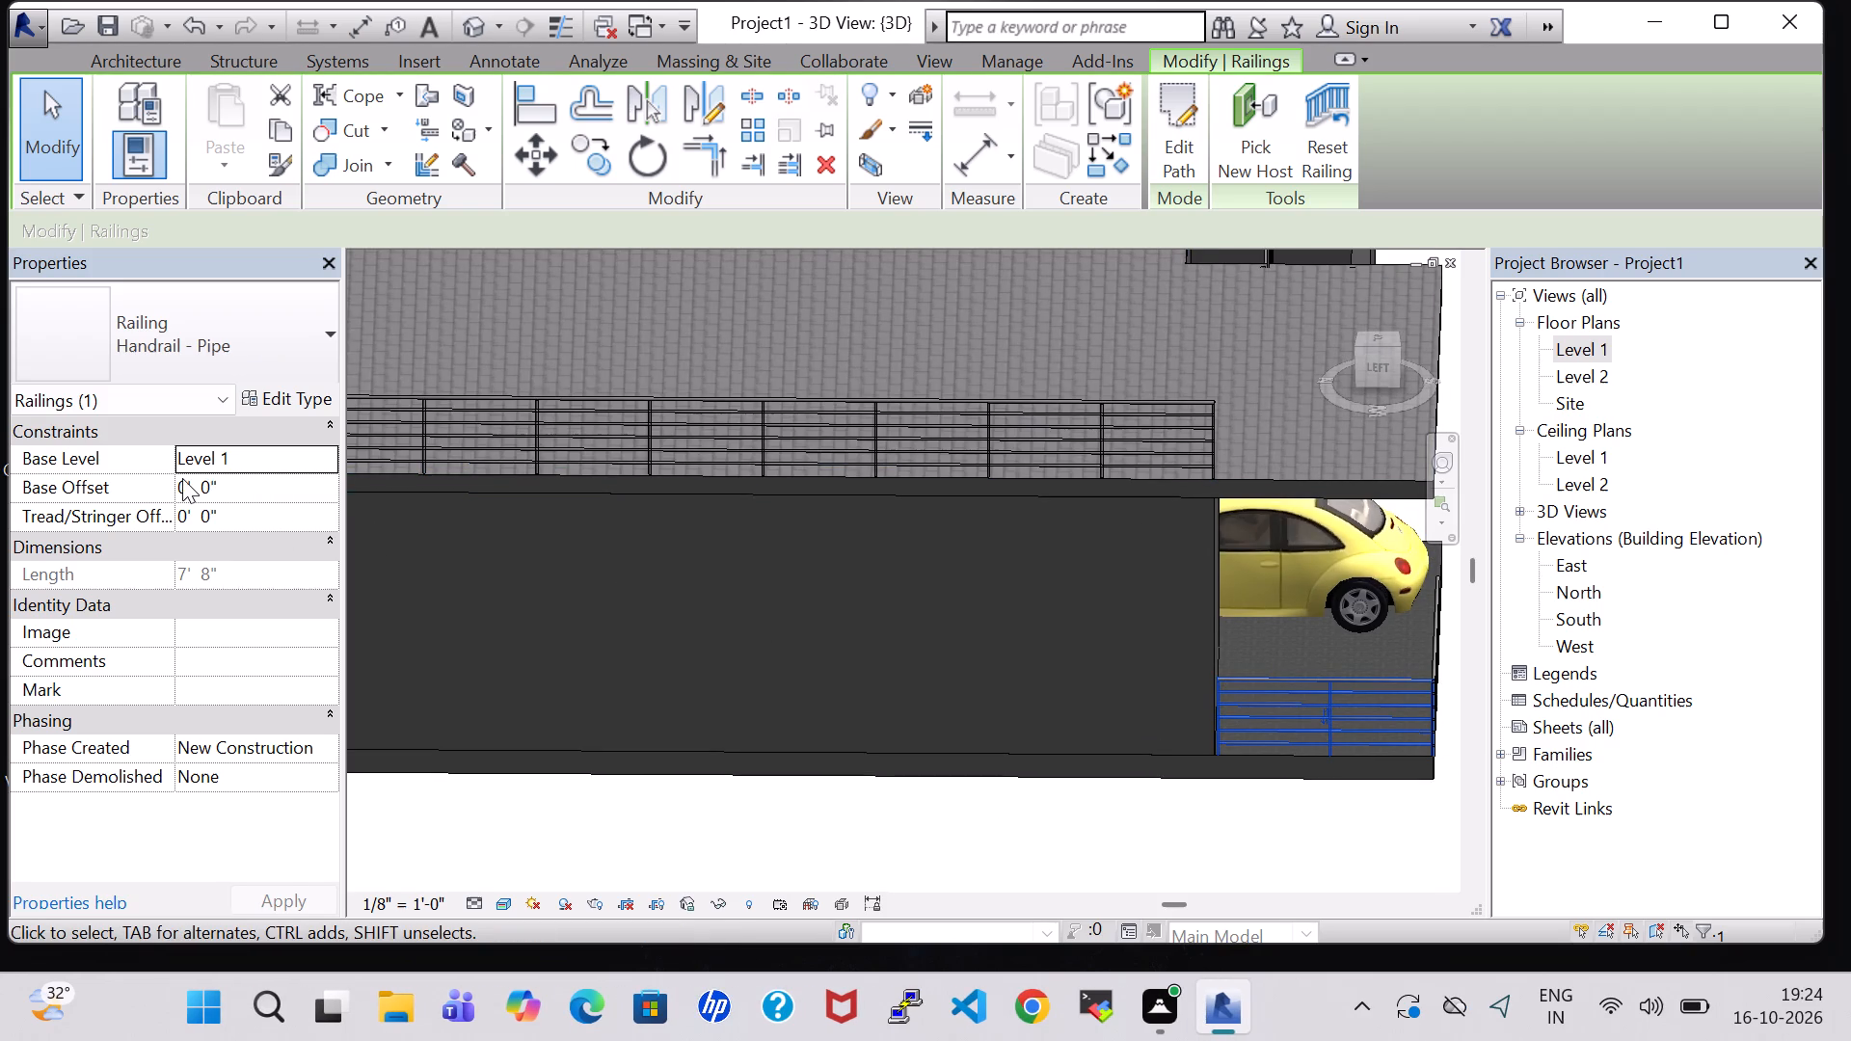
click(189, 481)
key(BackSpace)
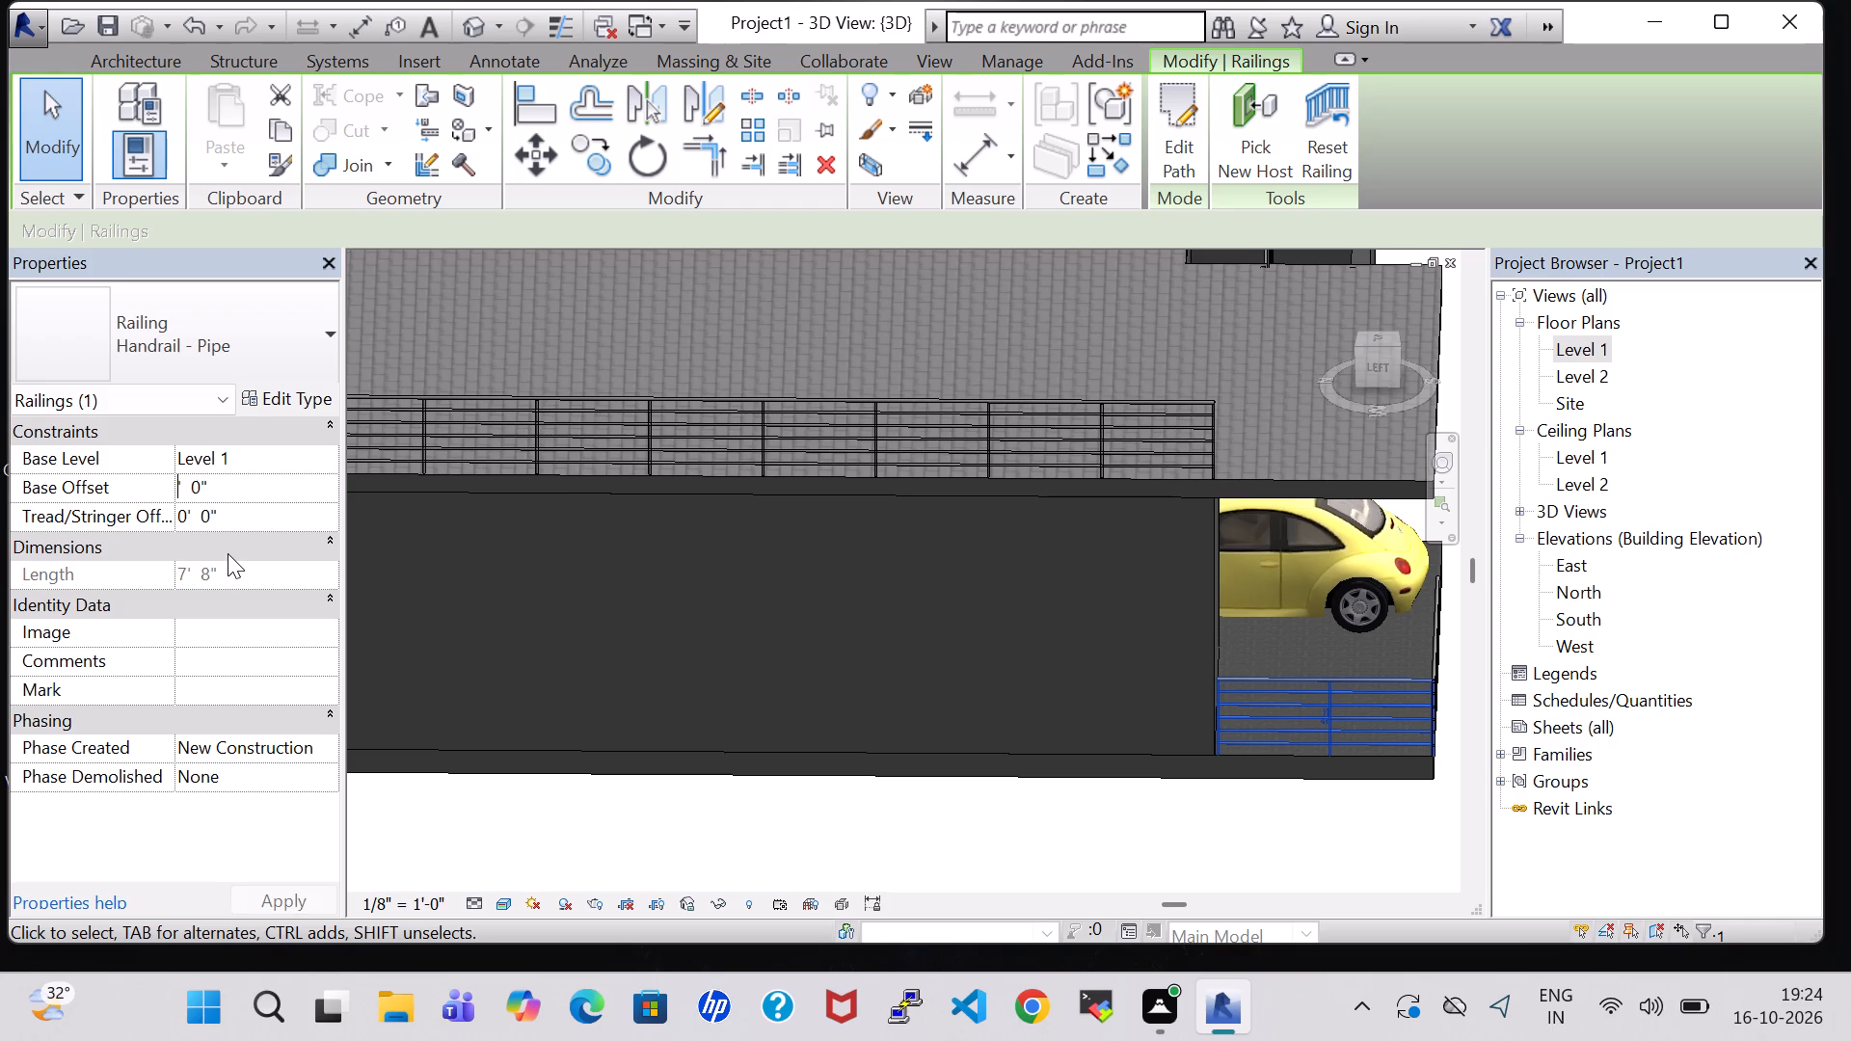
text(10)
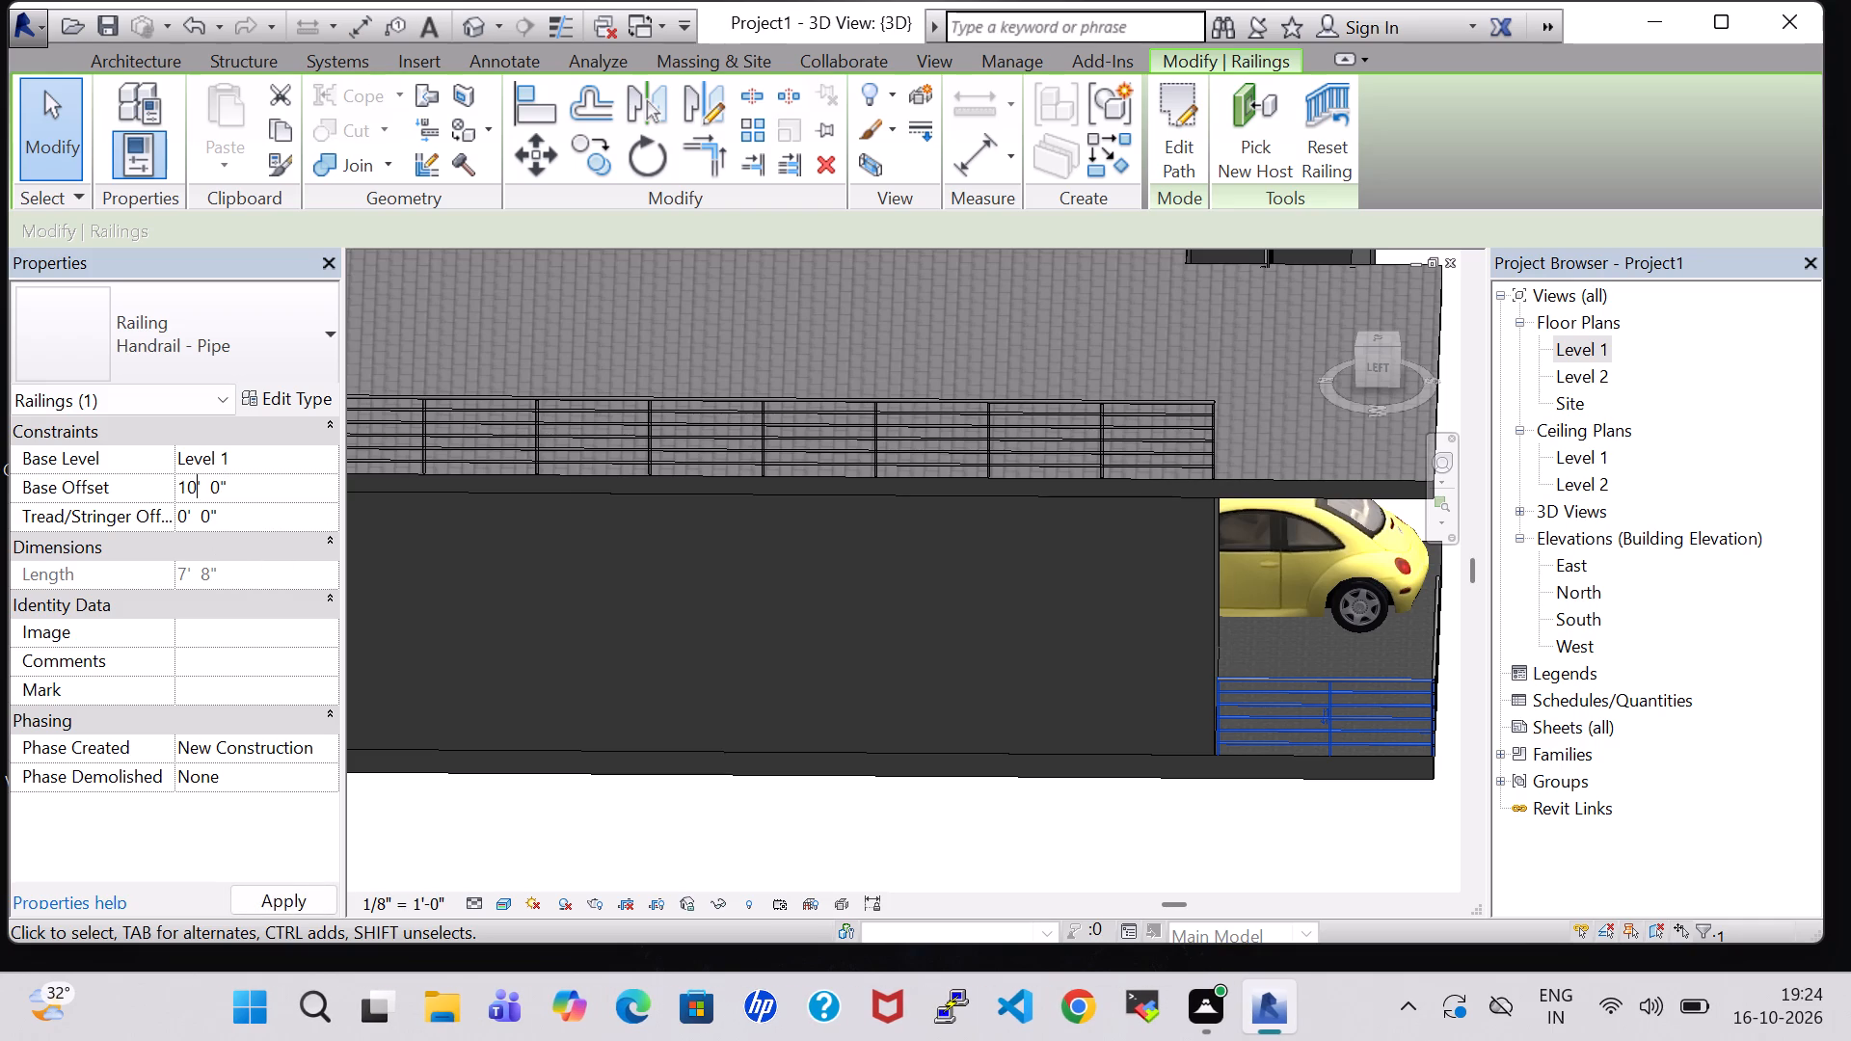
click(217, 482)
key(BackSpace)
key(8)
key(Return)
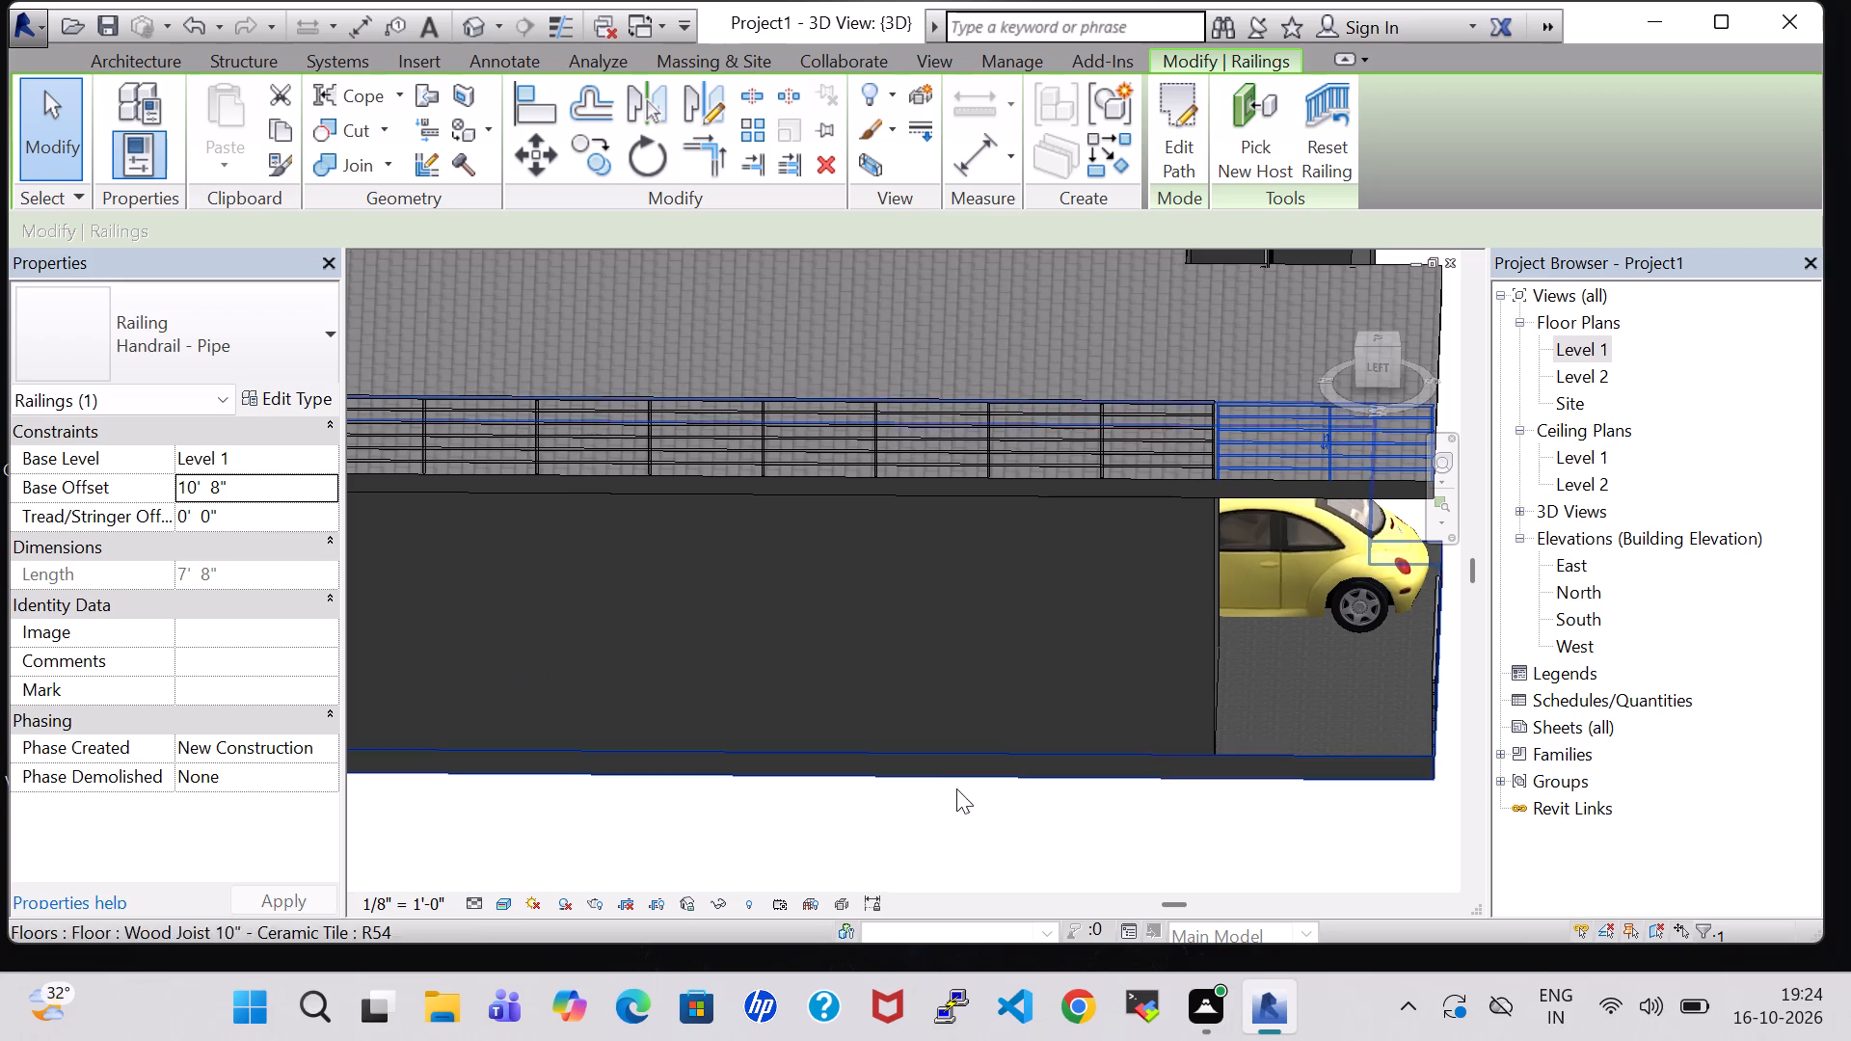
click(1173, 866)
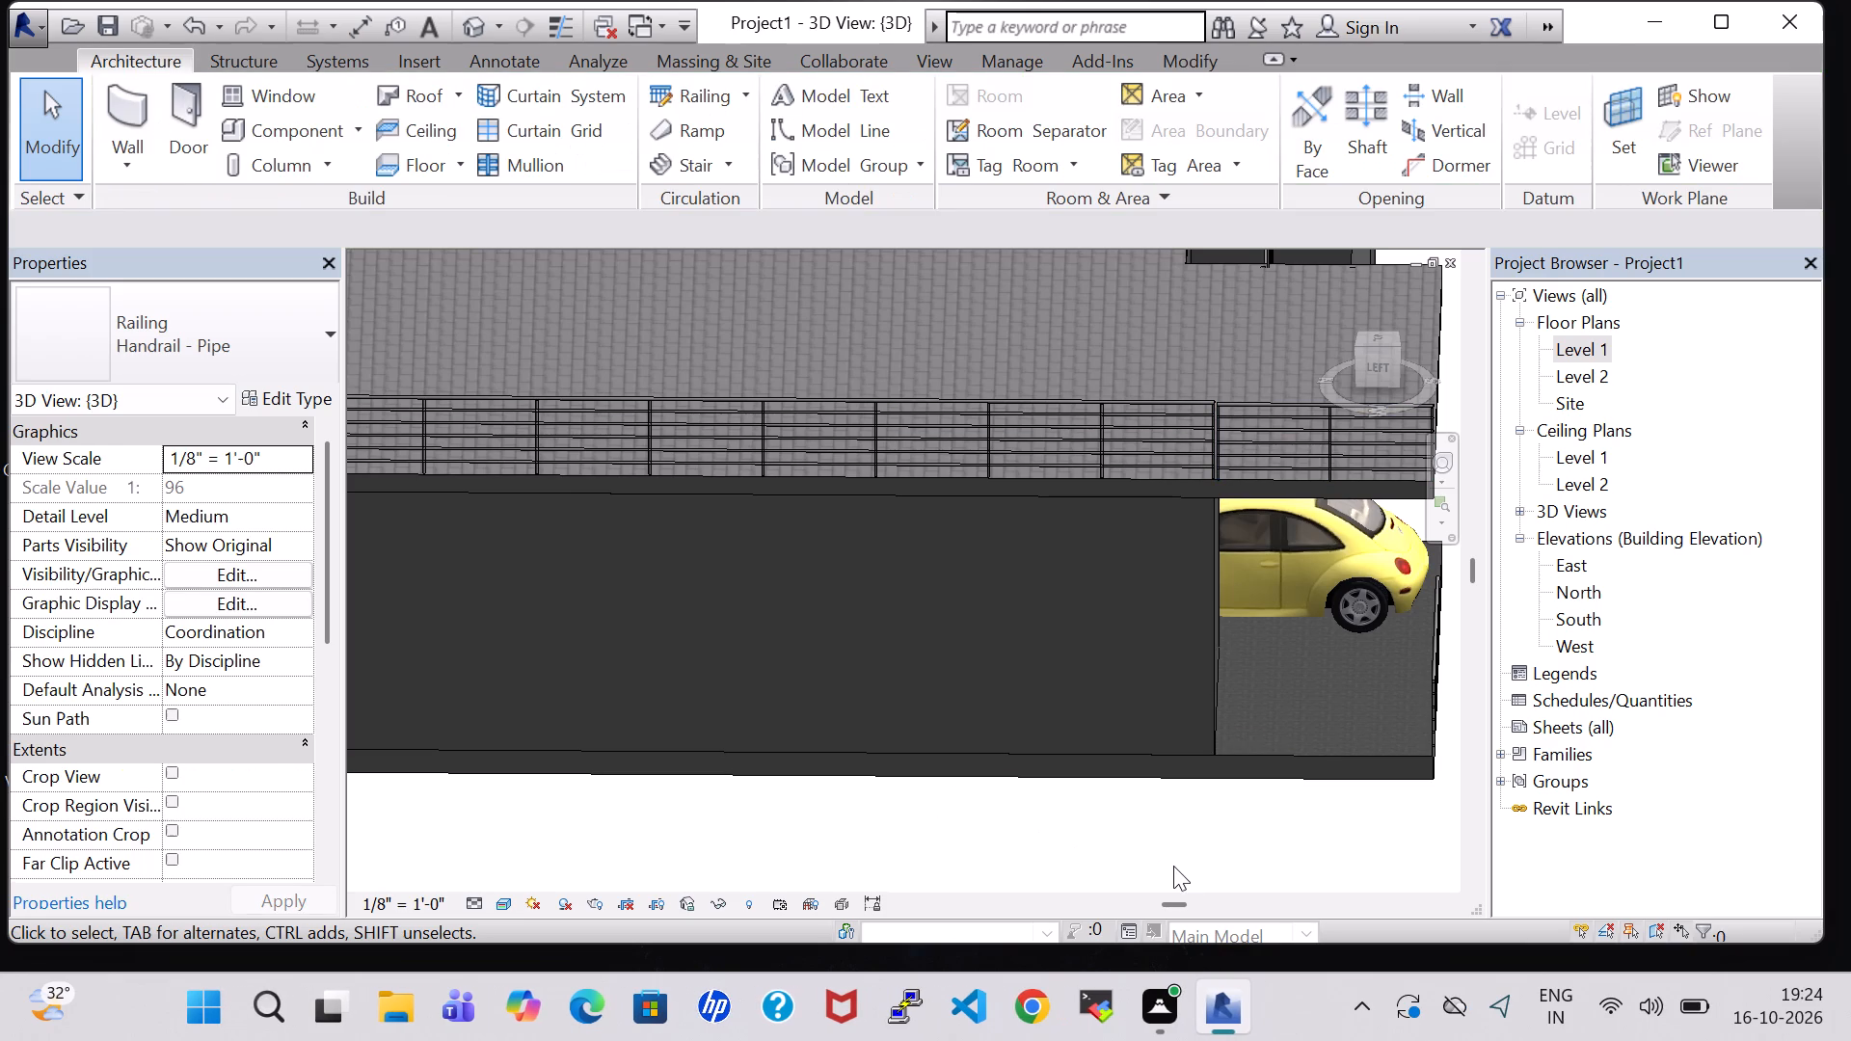
Examine the portico and its railings in 3D and in the Level 1 plan to check which edges still need a railing.
shift+middle_drag(1186, 870, 1109, 843)
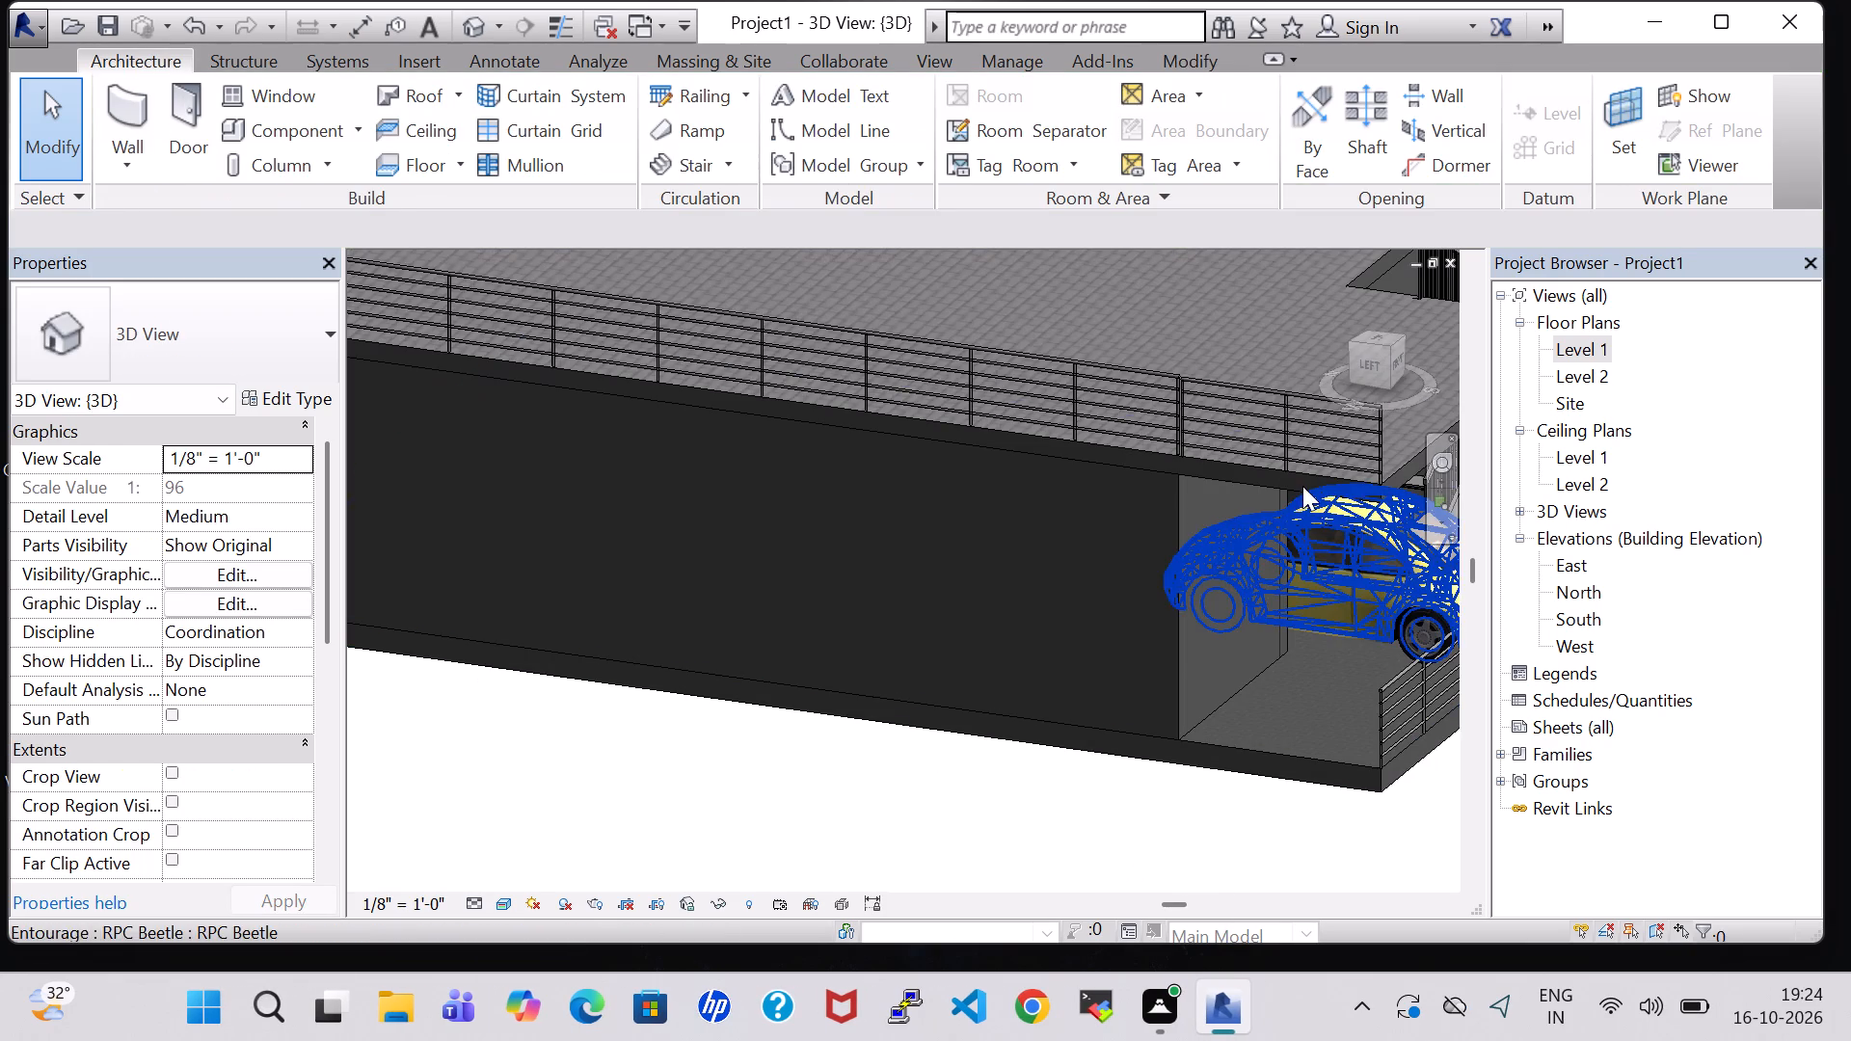
scroll(603, 74, down, 3)
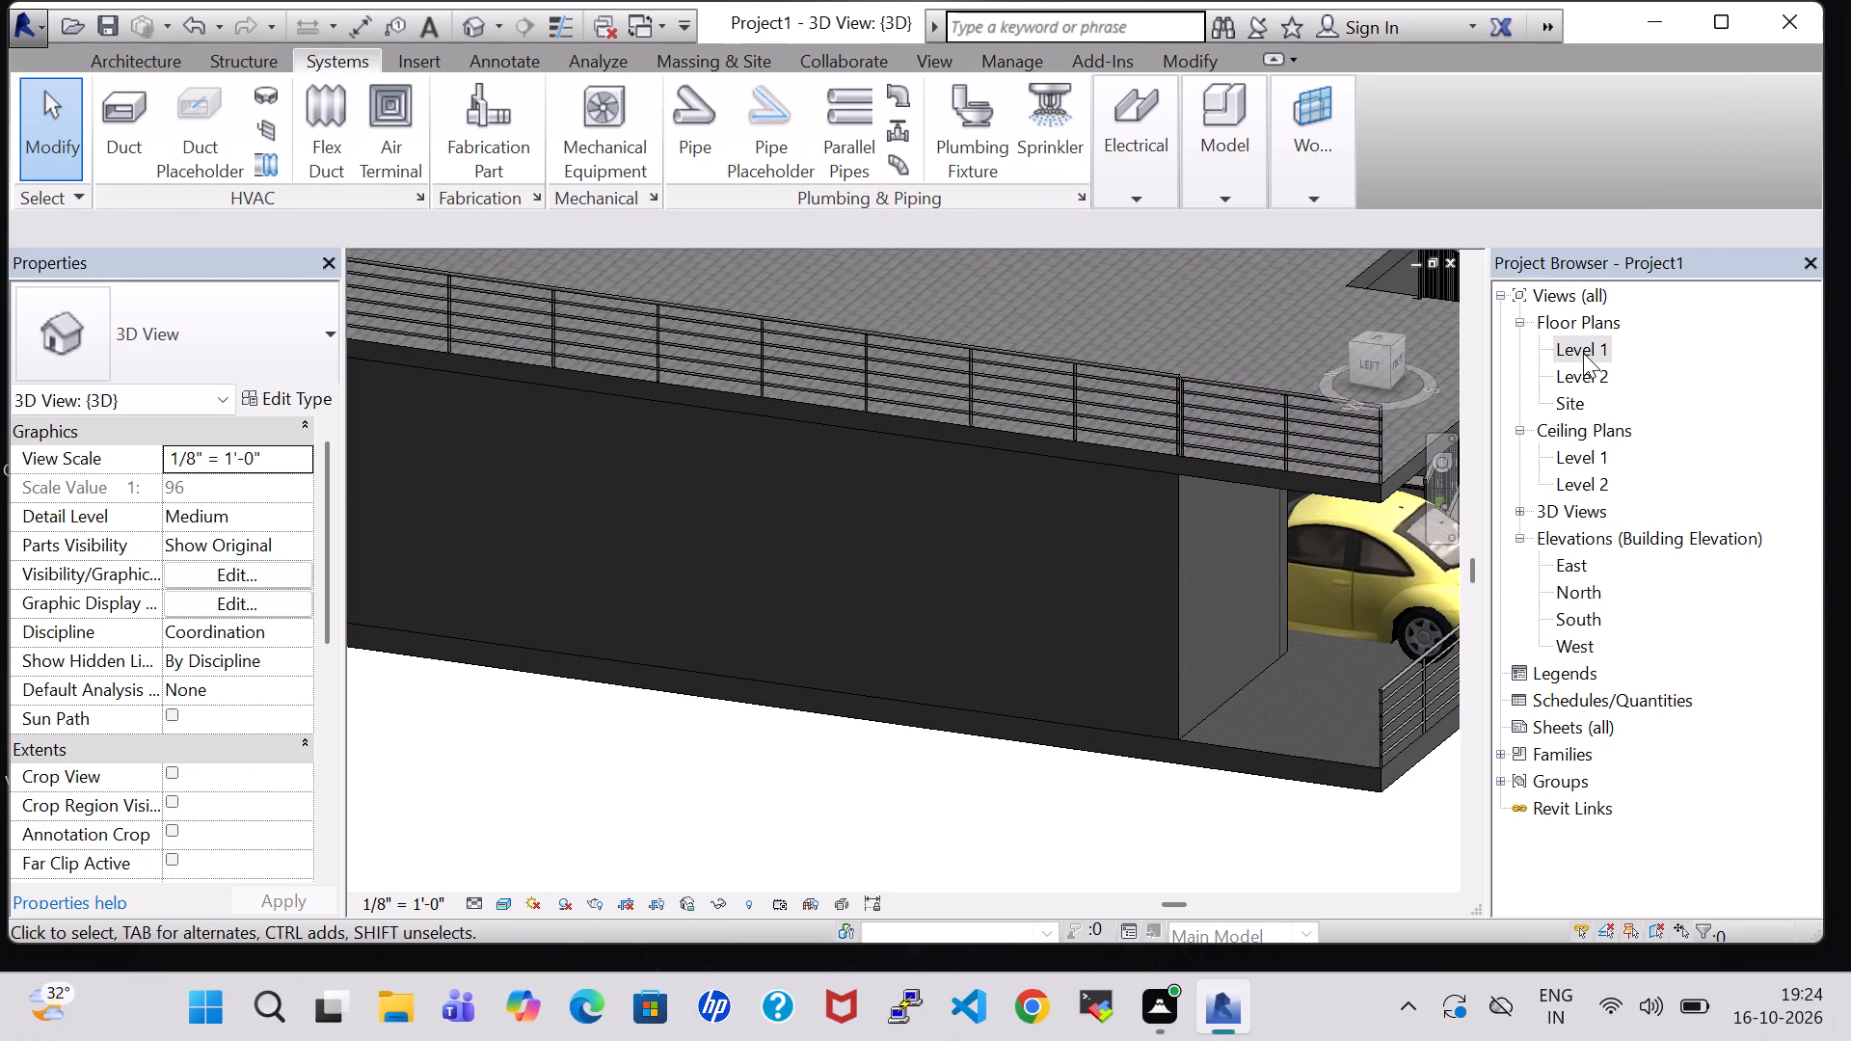
double_click(1583, 353)
scroll(1006, 524, down, 3)
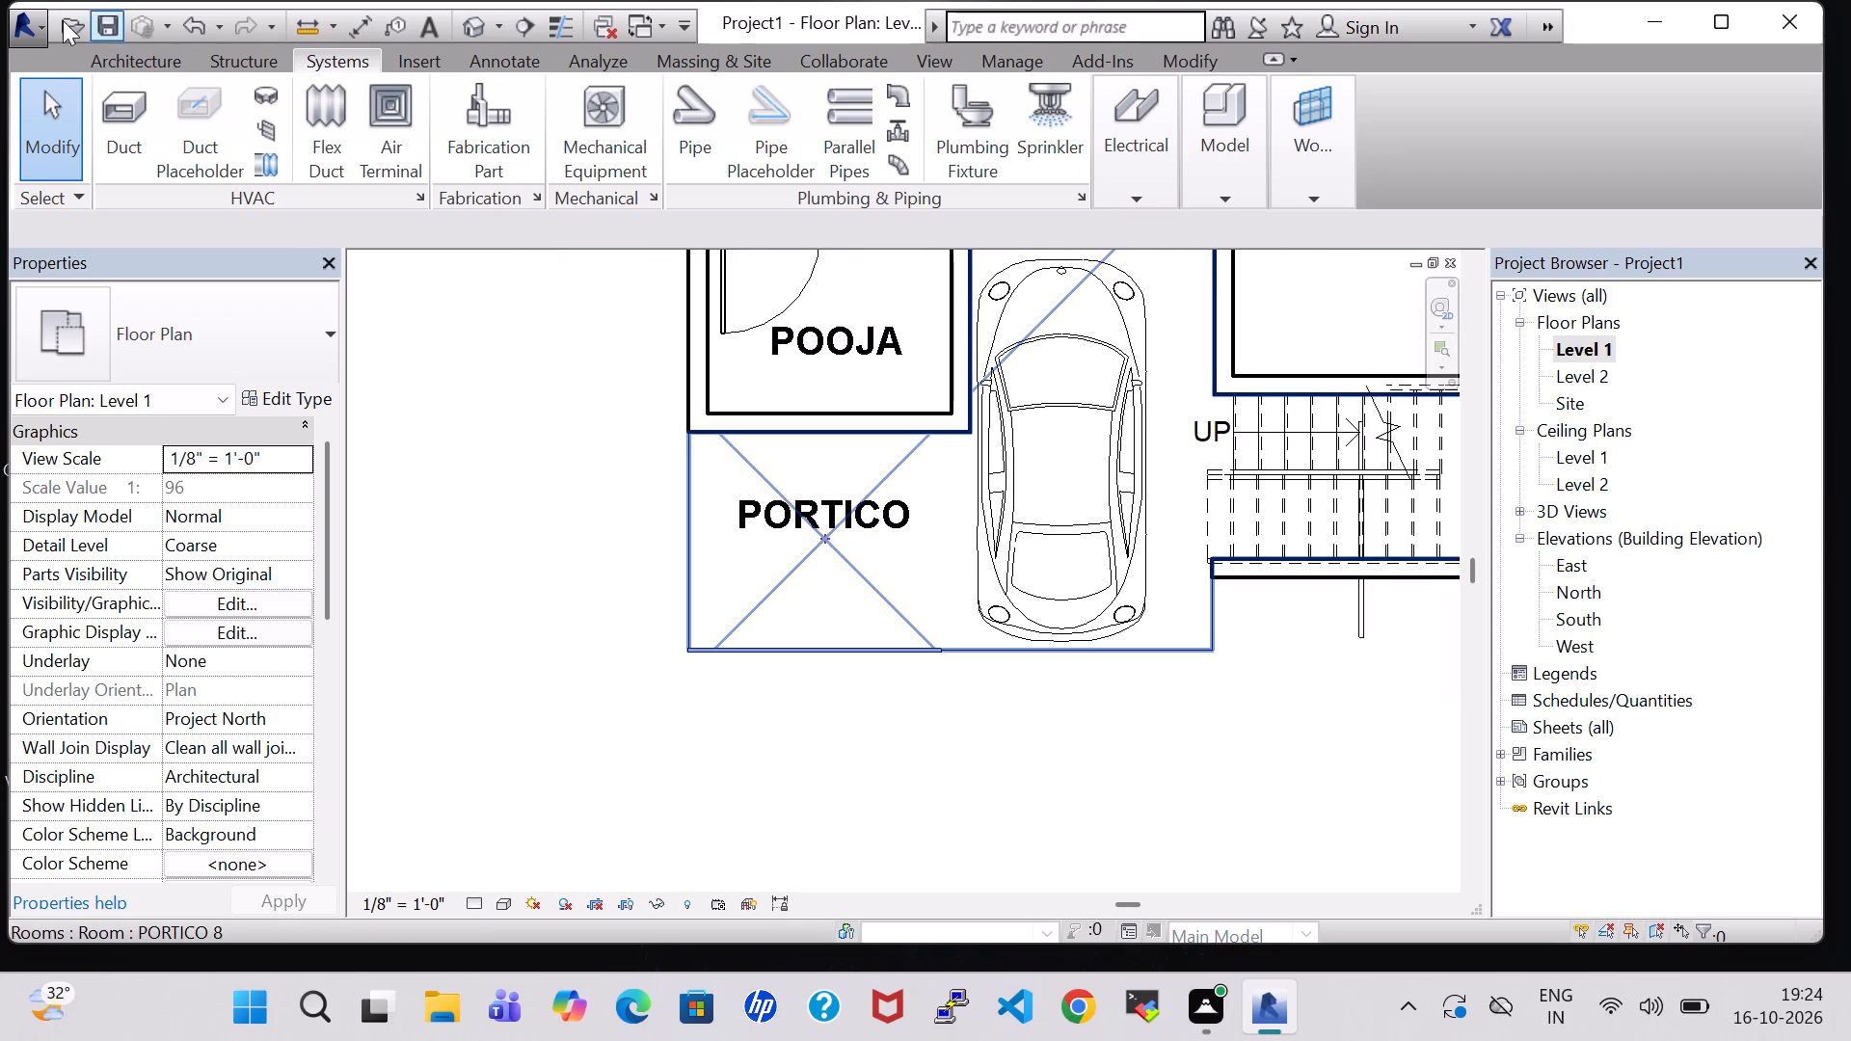
click(110, 62)
scroll(916, 375, down, 3)
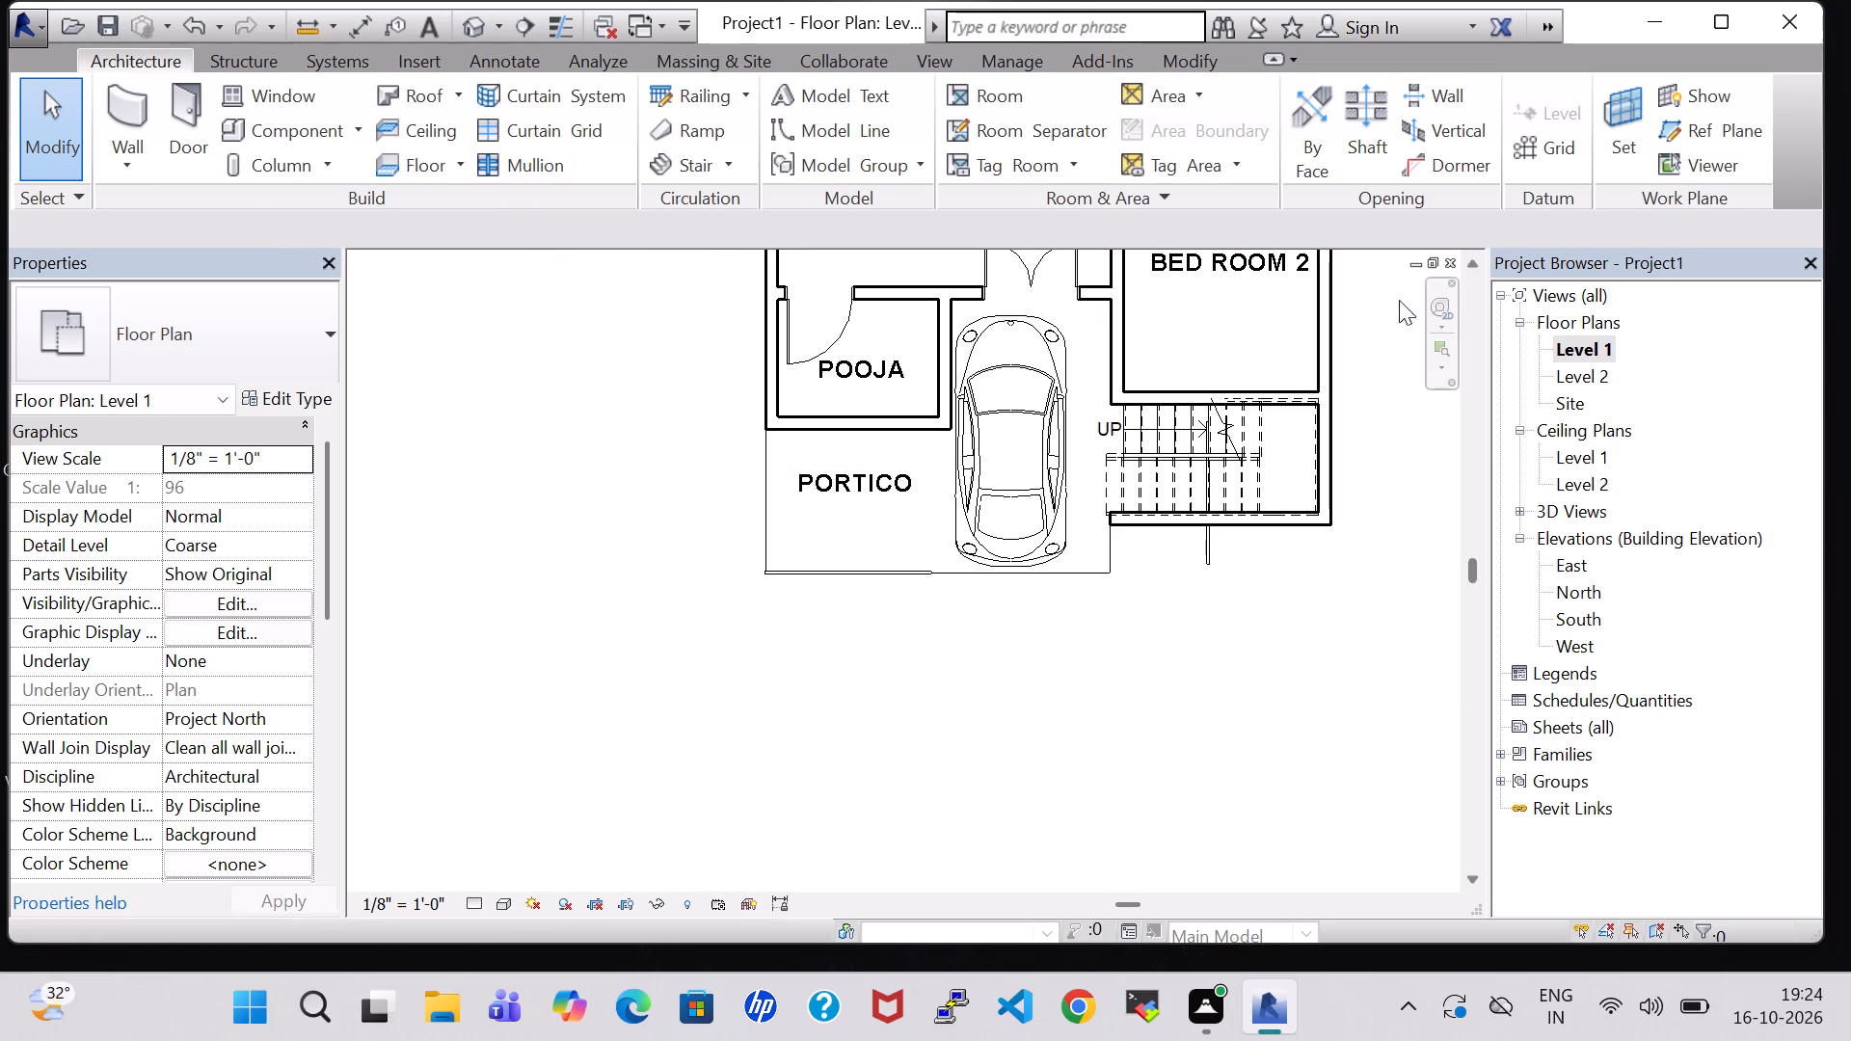
click(461, 26)
shift+middle_drag(931, 550, 840, 659)
middle_drag(938, 559, 671, 832)
shift+middle_drag(1015, 447, 857, 321)
shift+middle_drag(1086, 430, 965, 384)
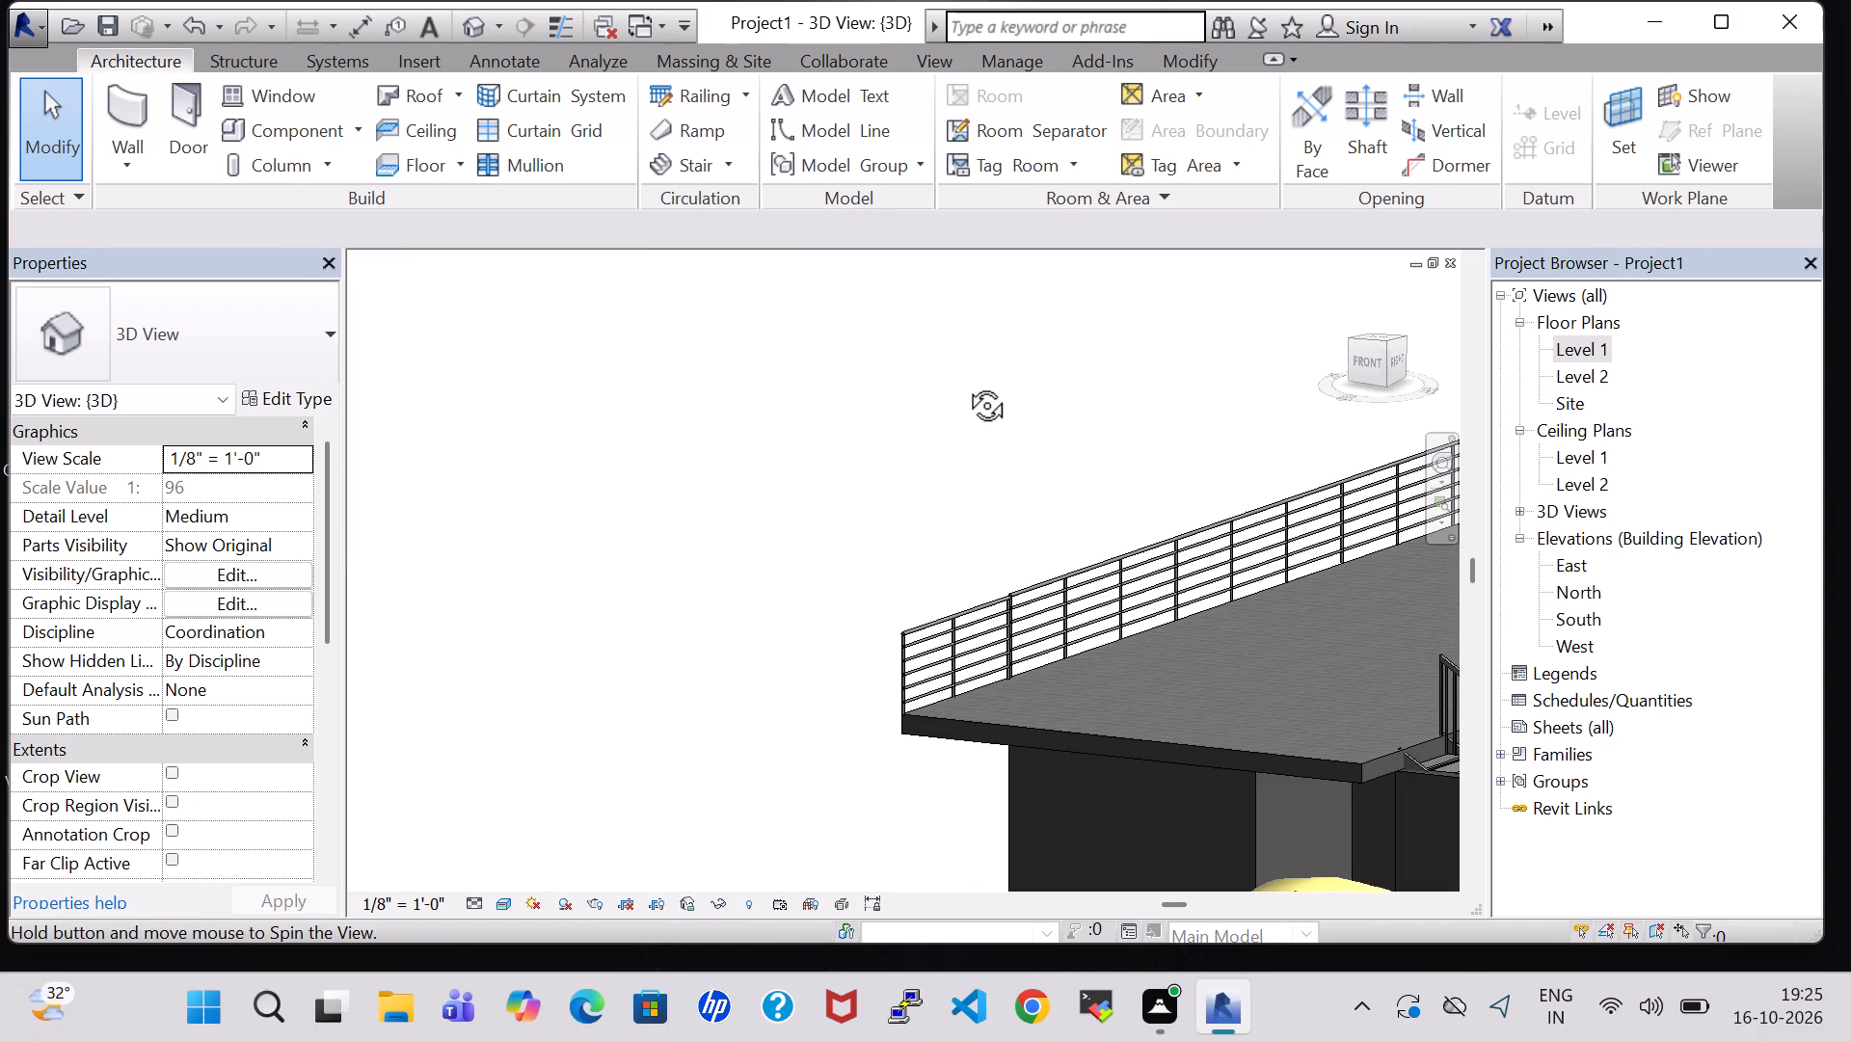
shift+middle_drag(965, 384, 1236, 468)
middle_drag(1188, 639, 1123, 313)
middle_drag(1128, 300, 1131, 291)
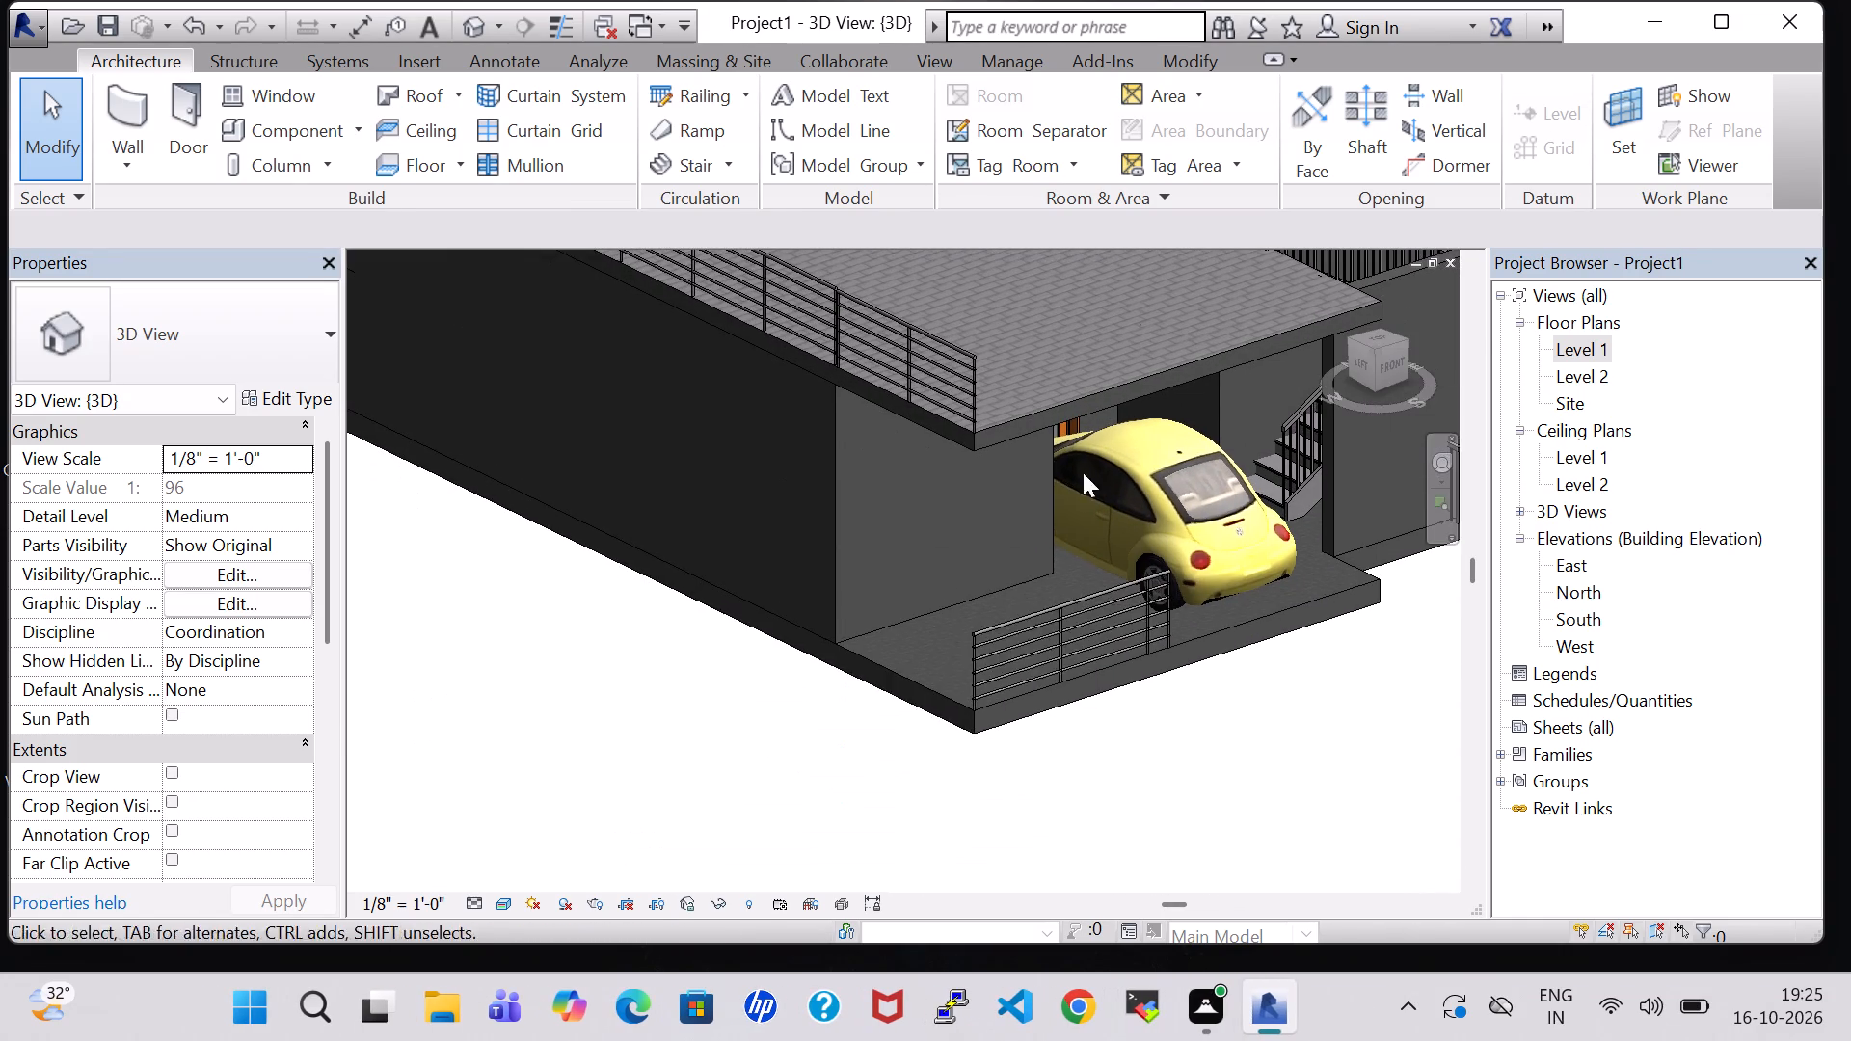
shift+middle_drag(878, 742, 1089, 747)
shift+scroll(878, 742, down, 1)
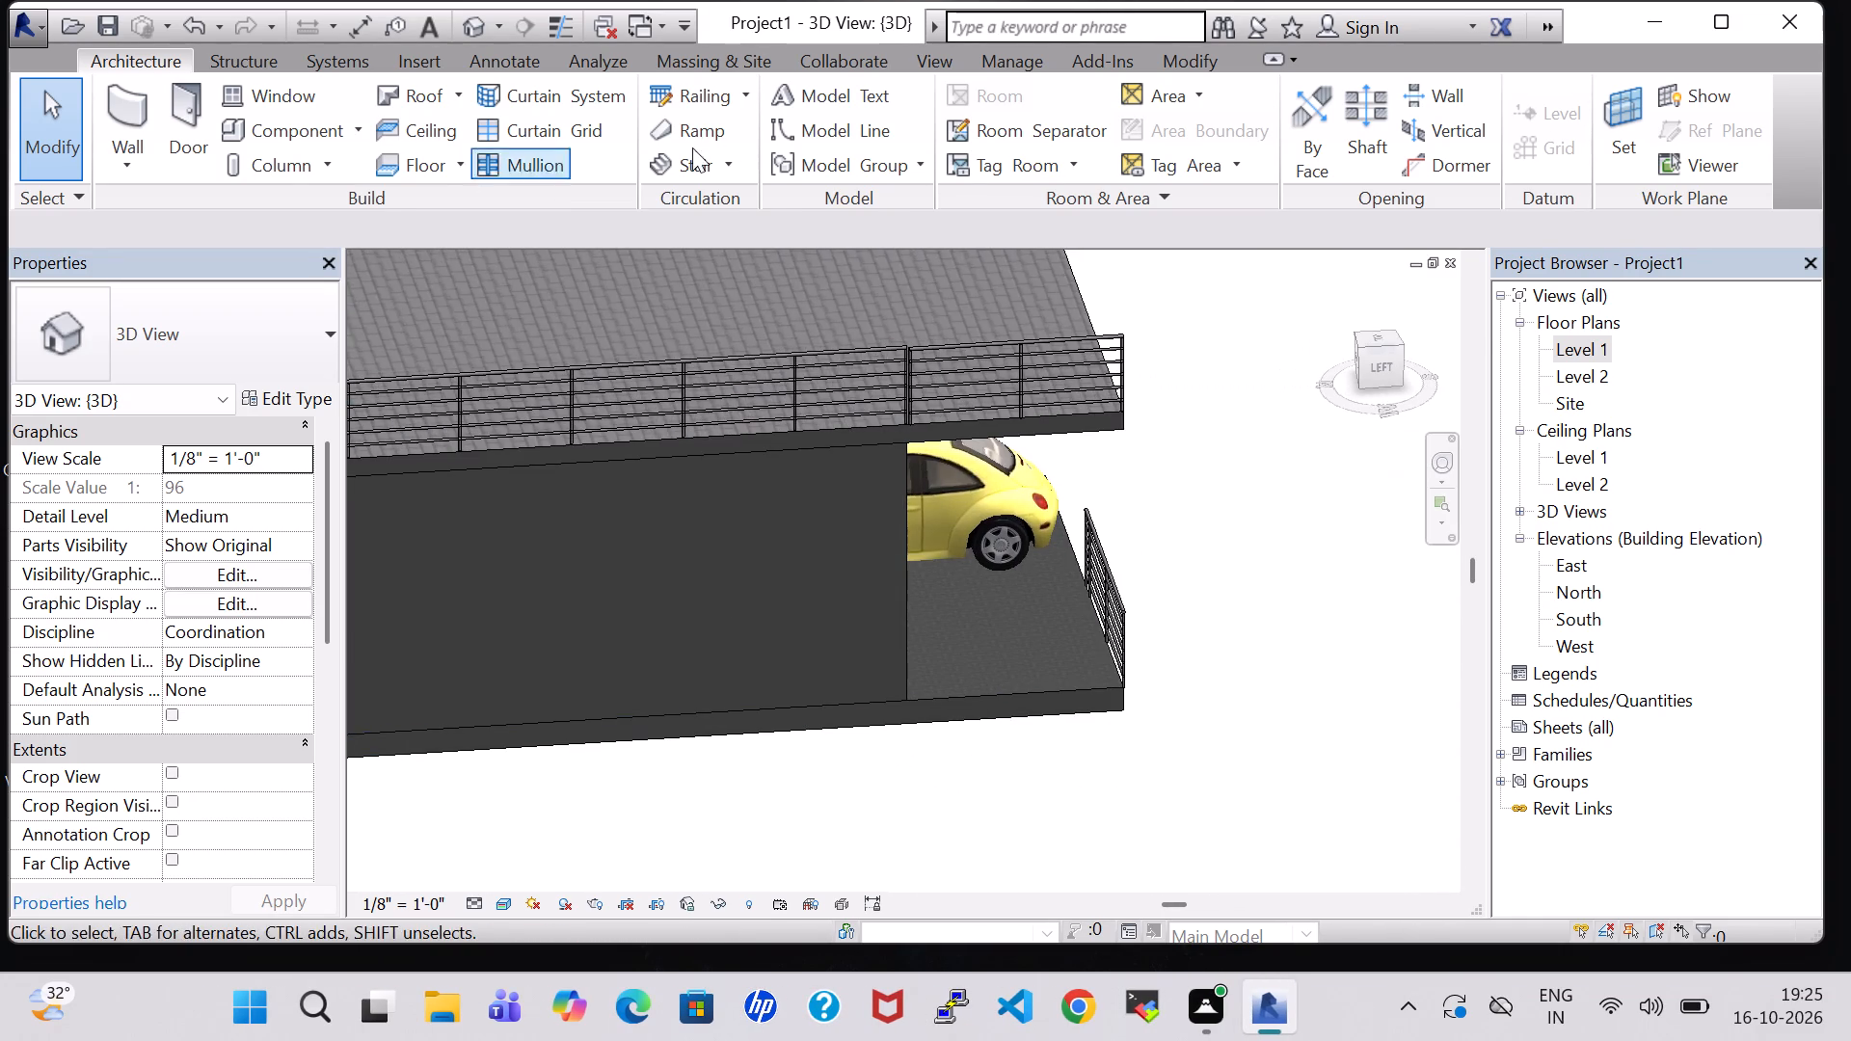
In 3D, create a 7' 8 1/2" Handrail - Rectangular railing along the portico floor's side edge, from the house wall to the front railing.
click(684, 95)
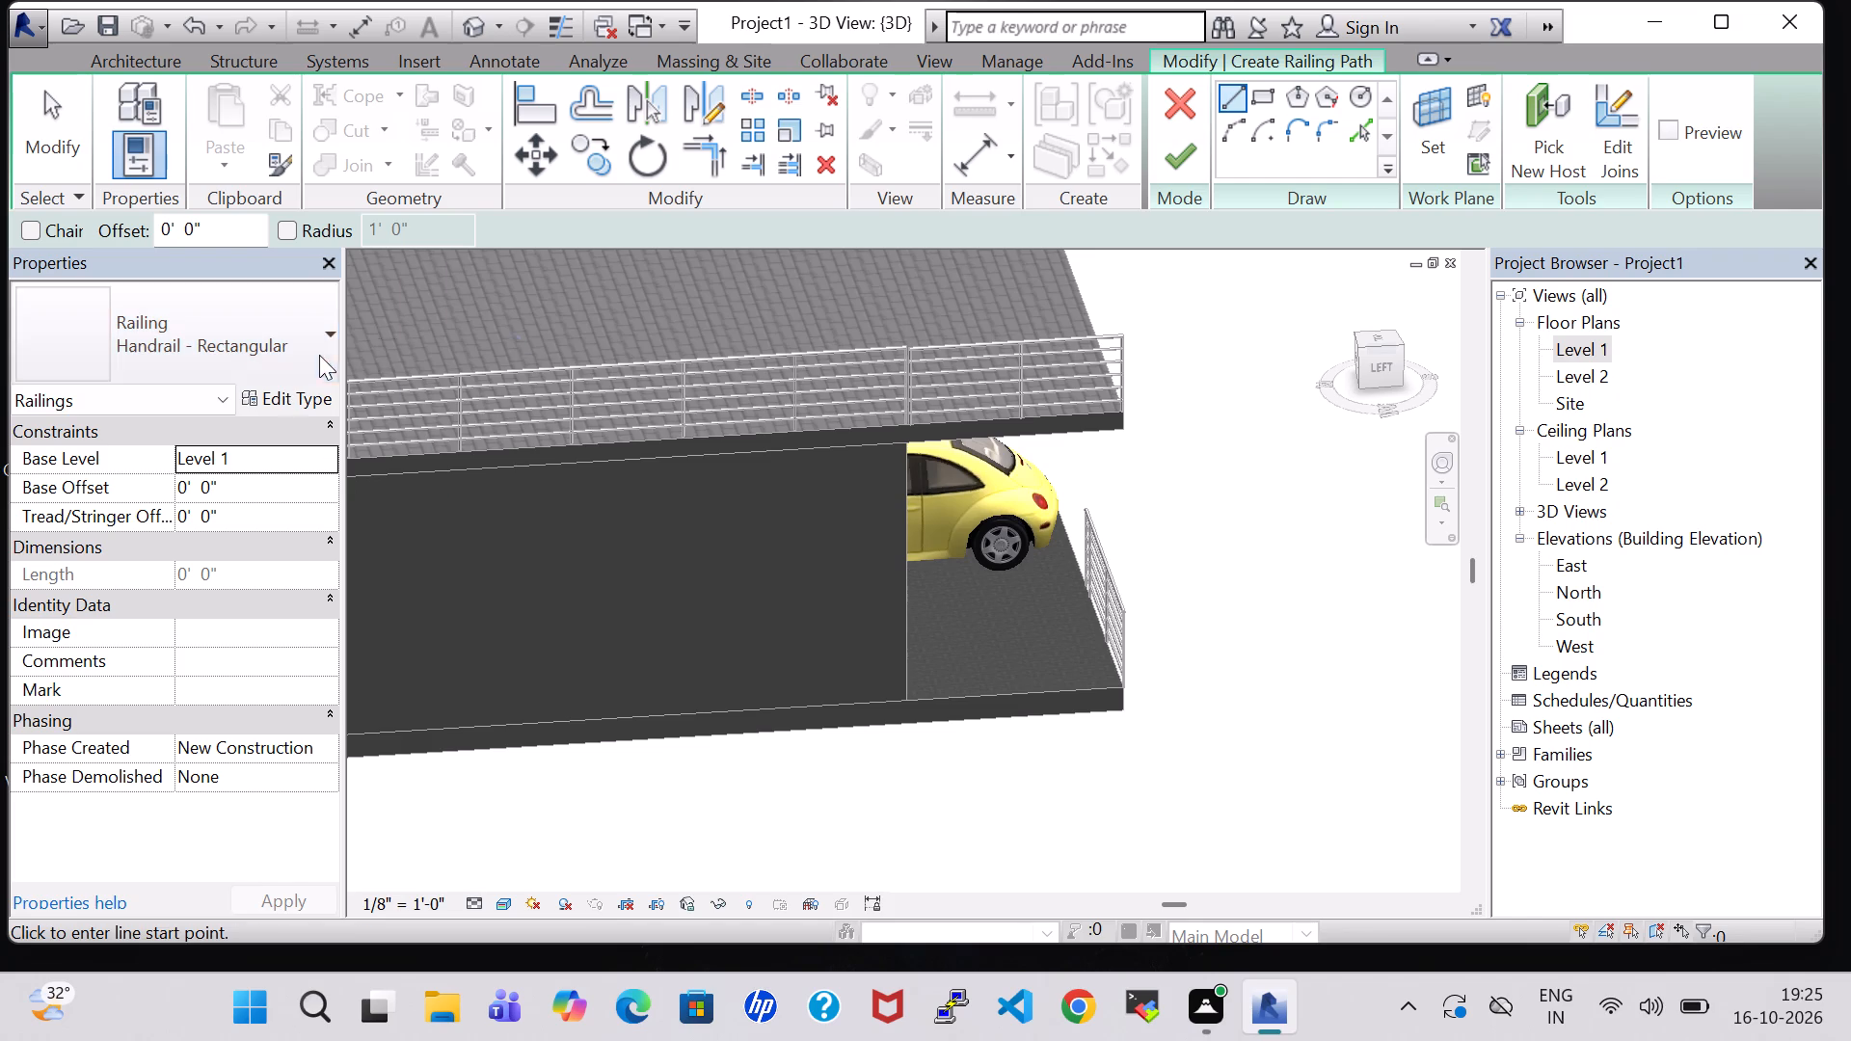
scroll(926, 710, up, 7)
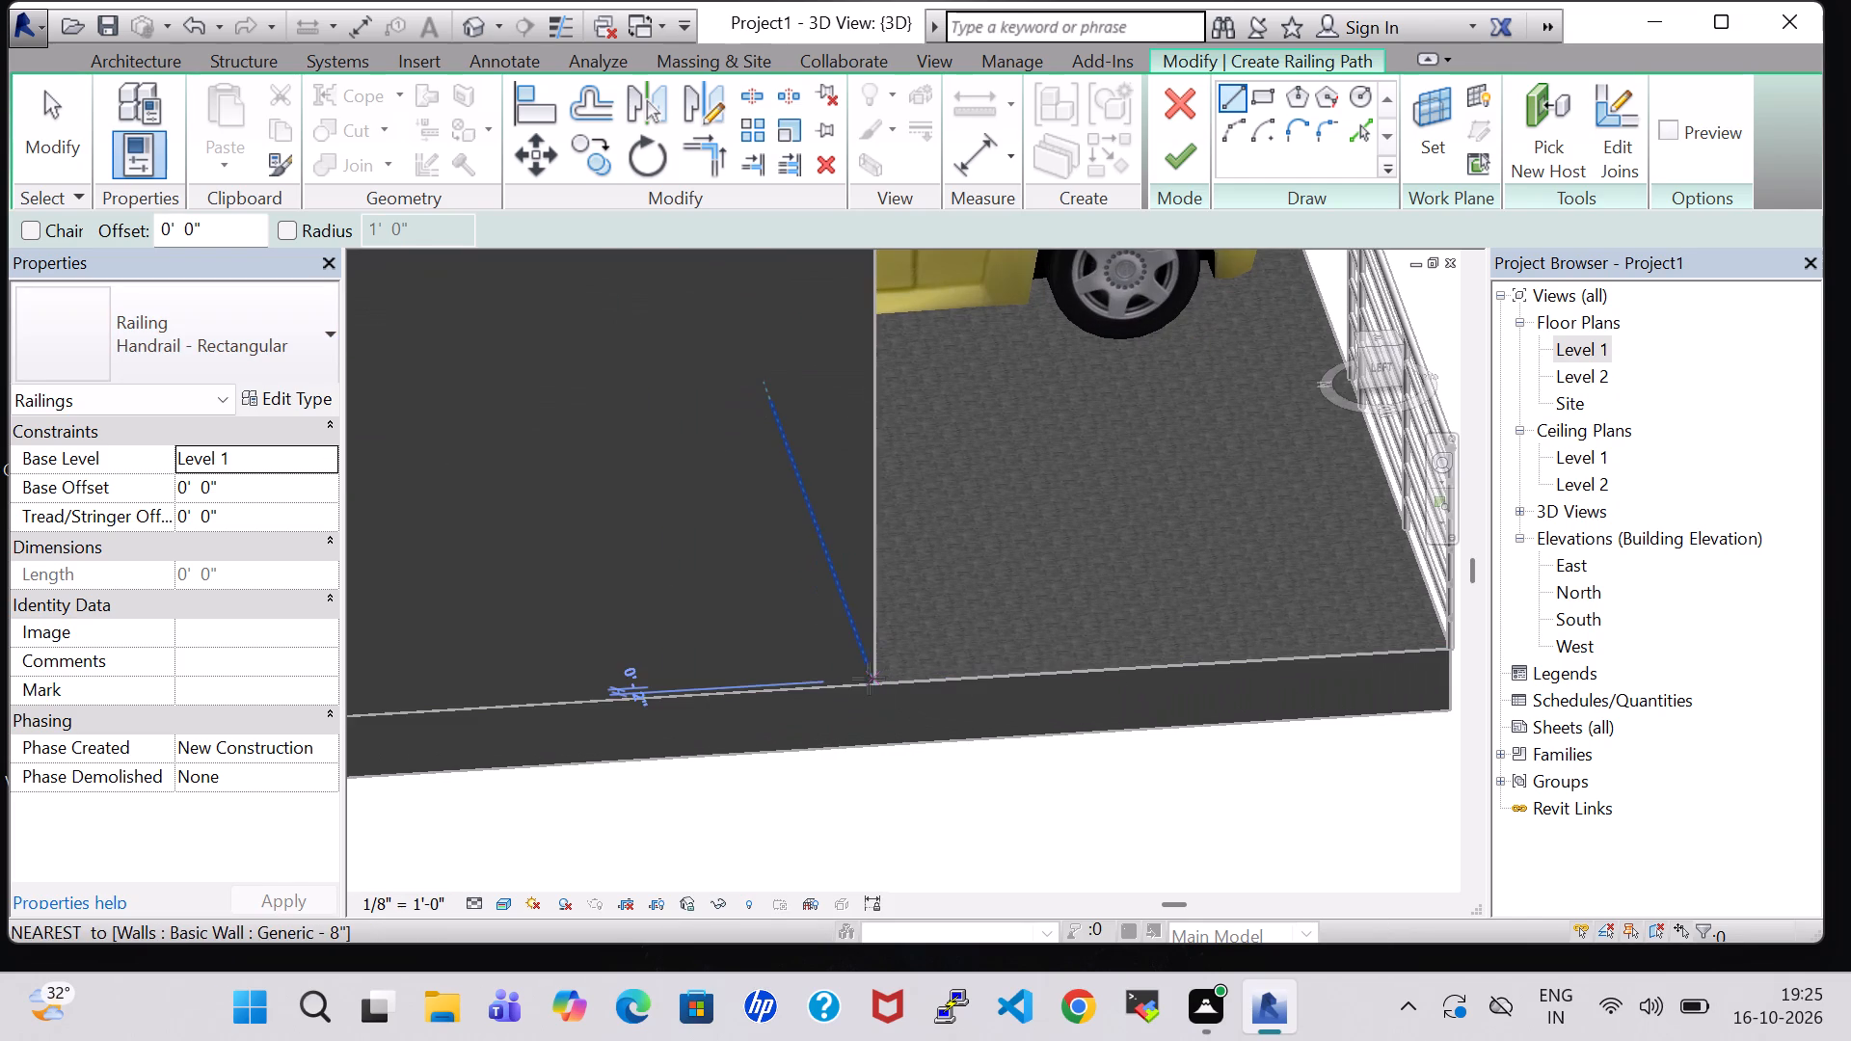
click(881, 680)
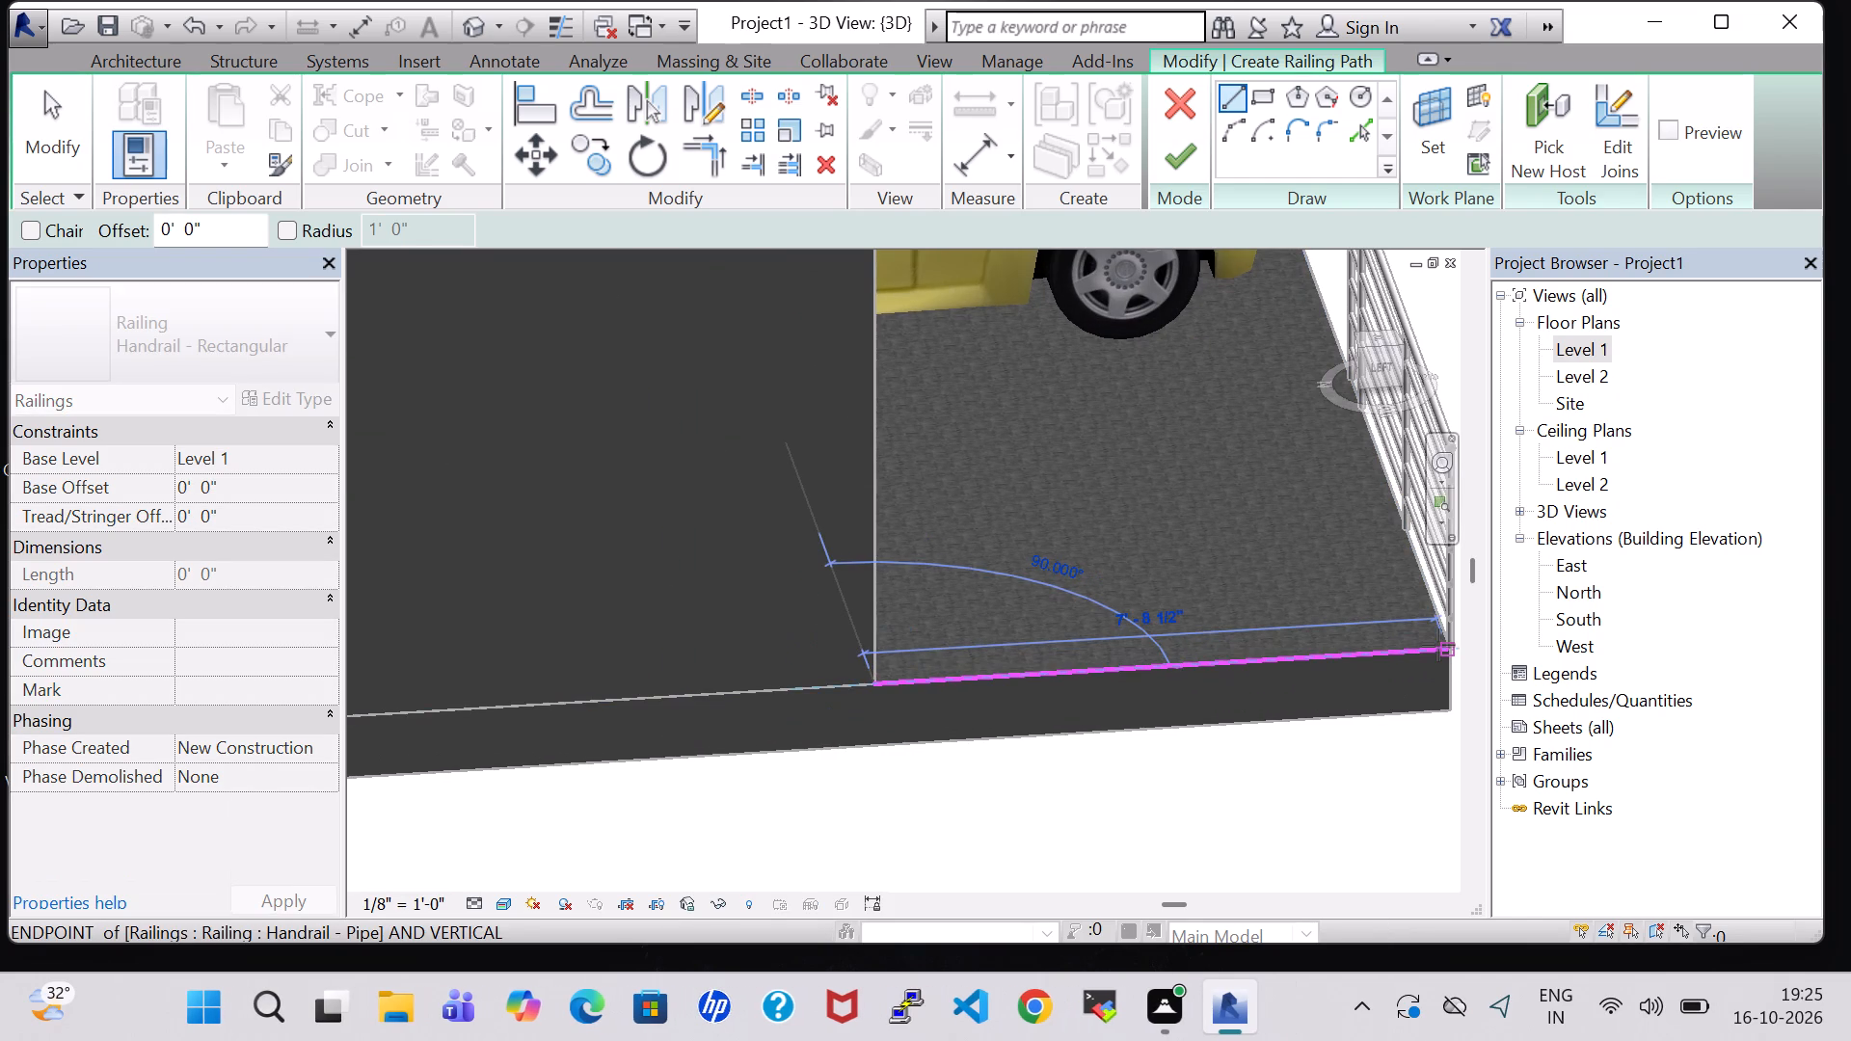
click(1444, 645)
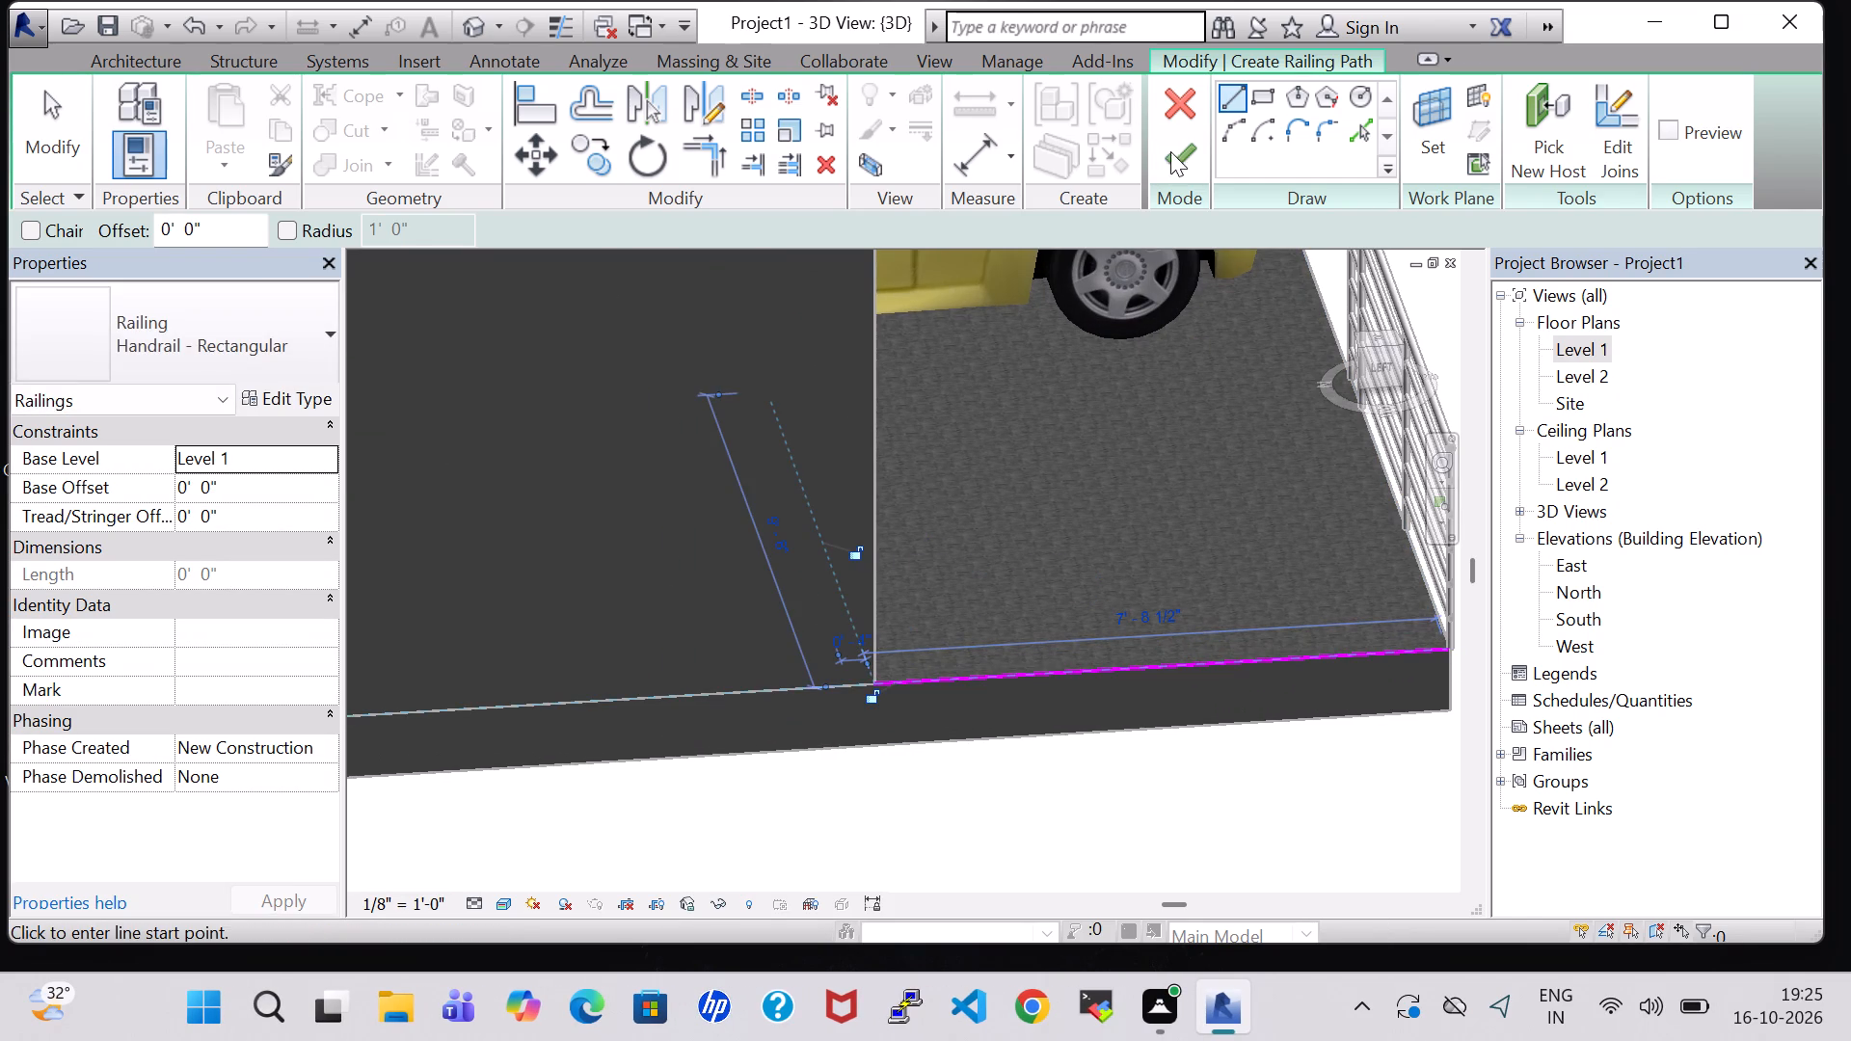
click(1186, 151)
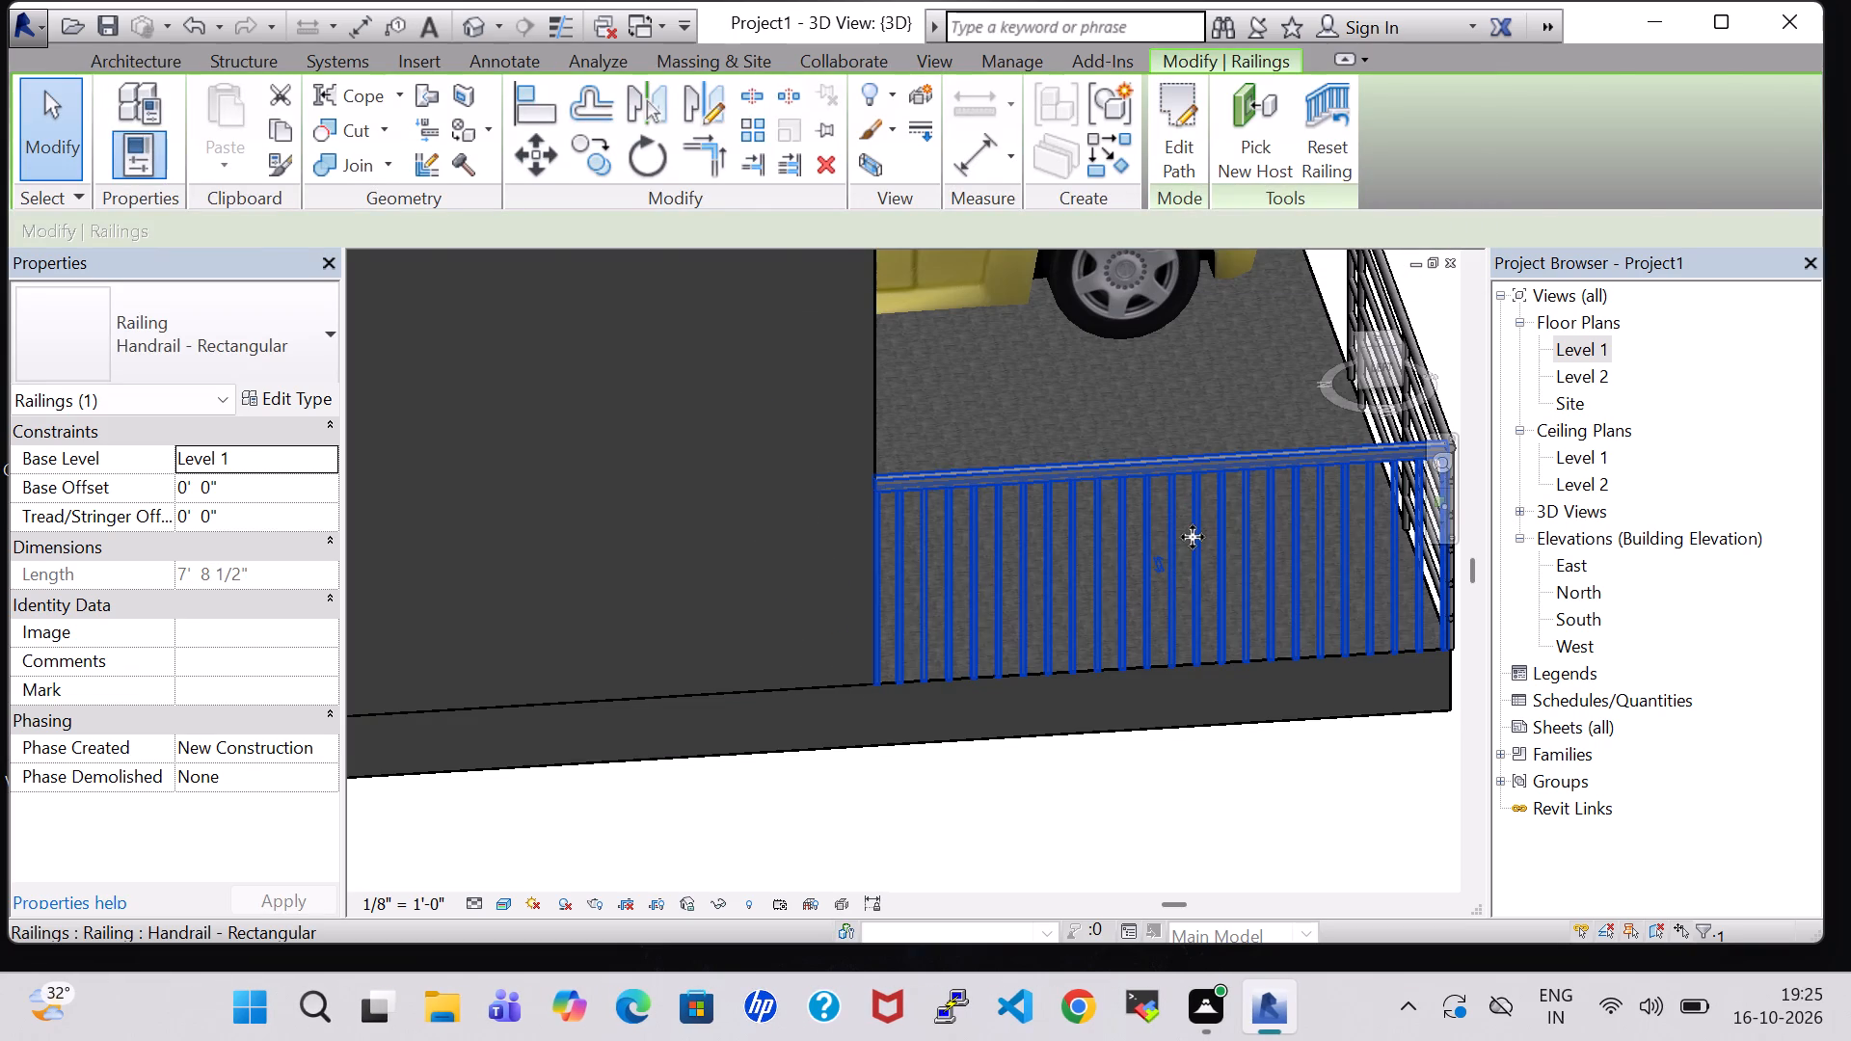
key(Escape)
Change the type of the portico's new ground-level side railing to Handrail - Pipe.
click(1172, 462)
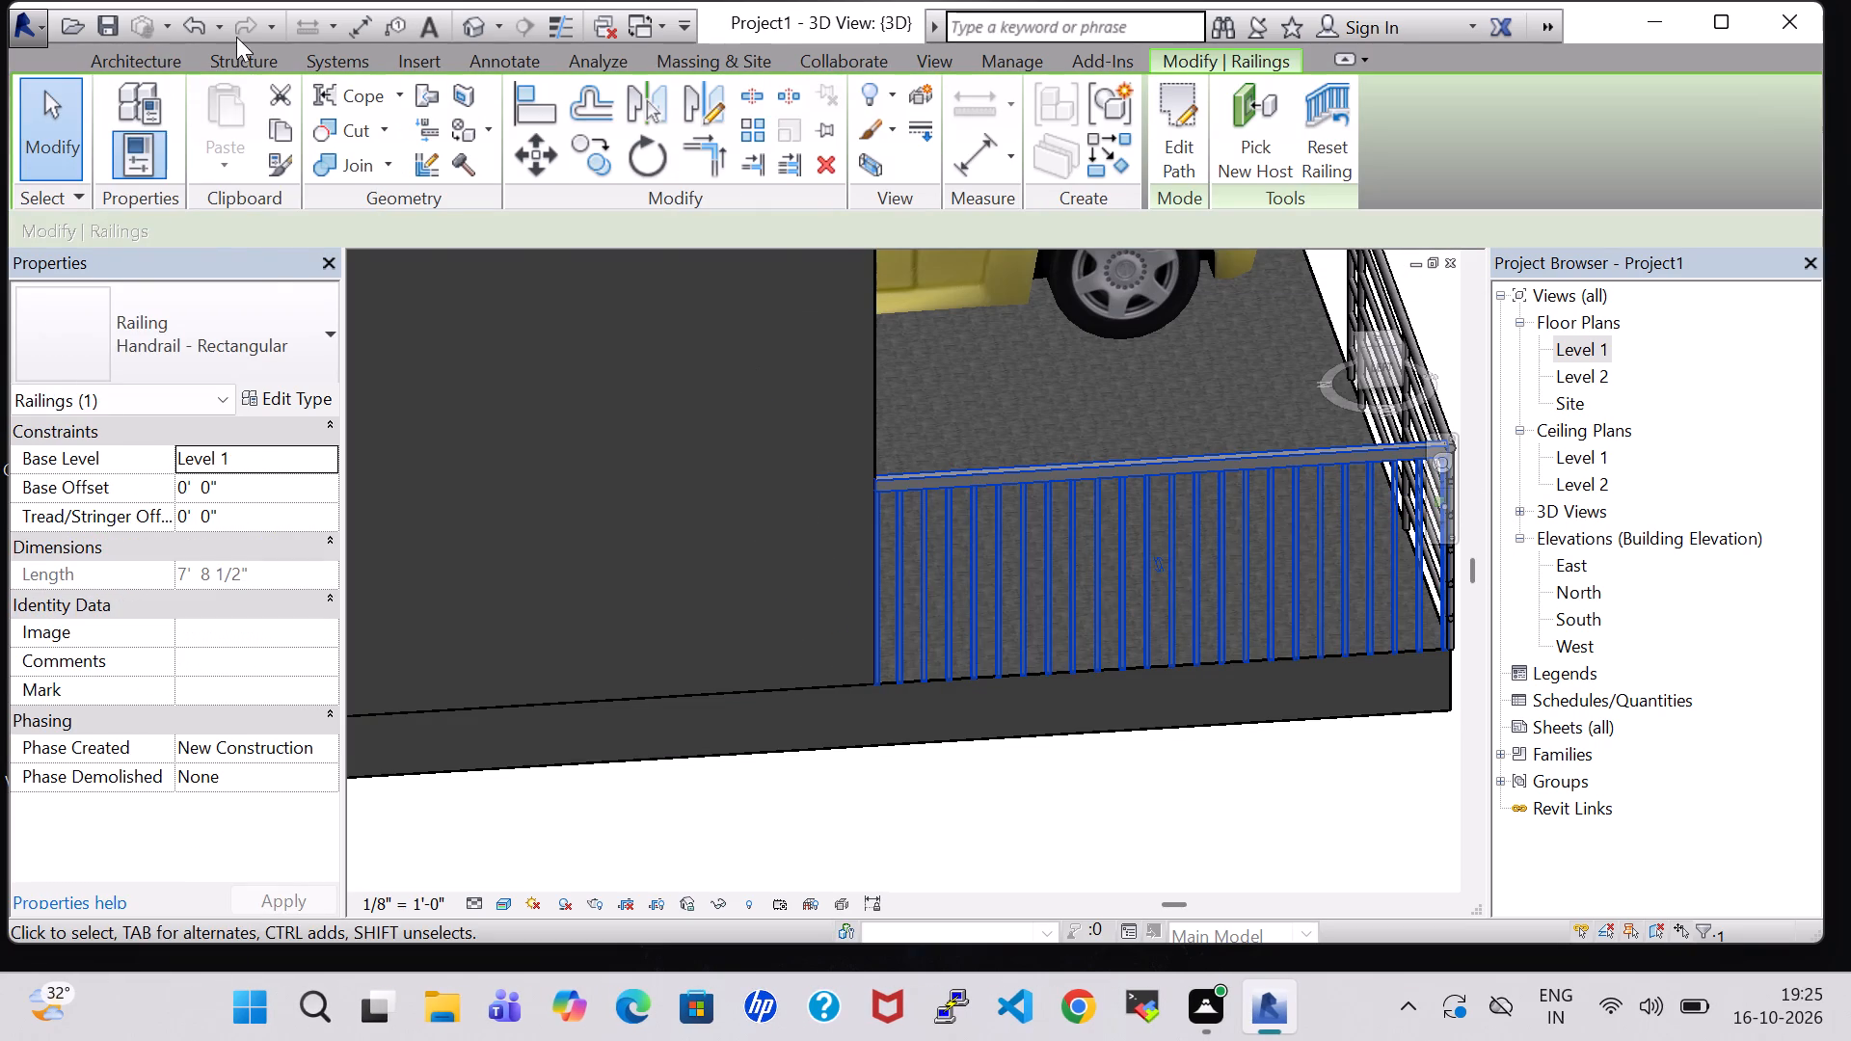
click(263, 323)
click(208, 574)
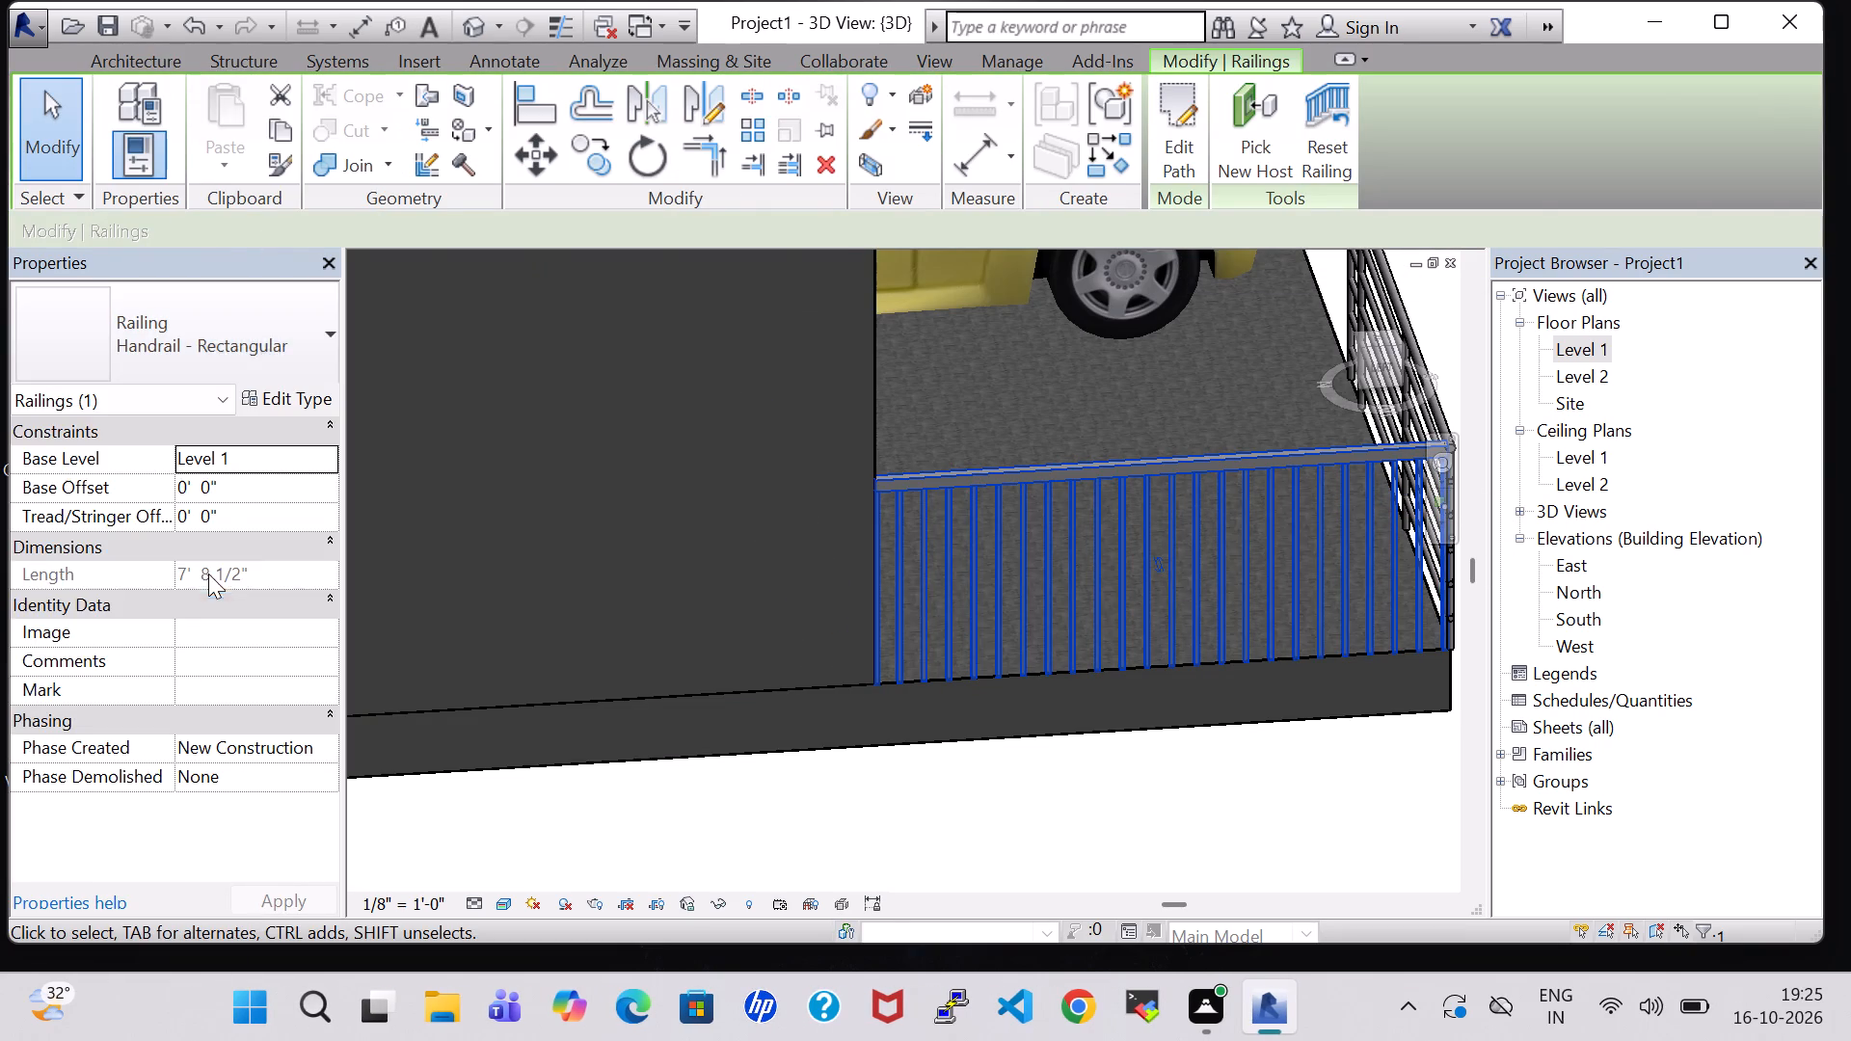
click(1135, 825)
Sketch a railing path about 18' 7" long on the roof's front edge above the portico, from the side railing's end to the stair-side corner.
shift+middle_drag(1134, 825, 936, 752)
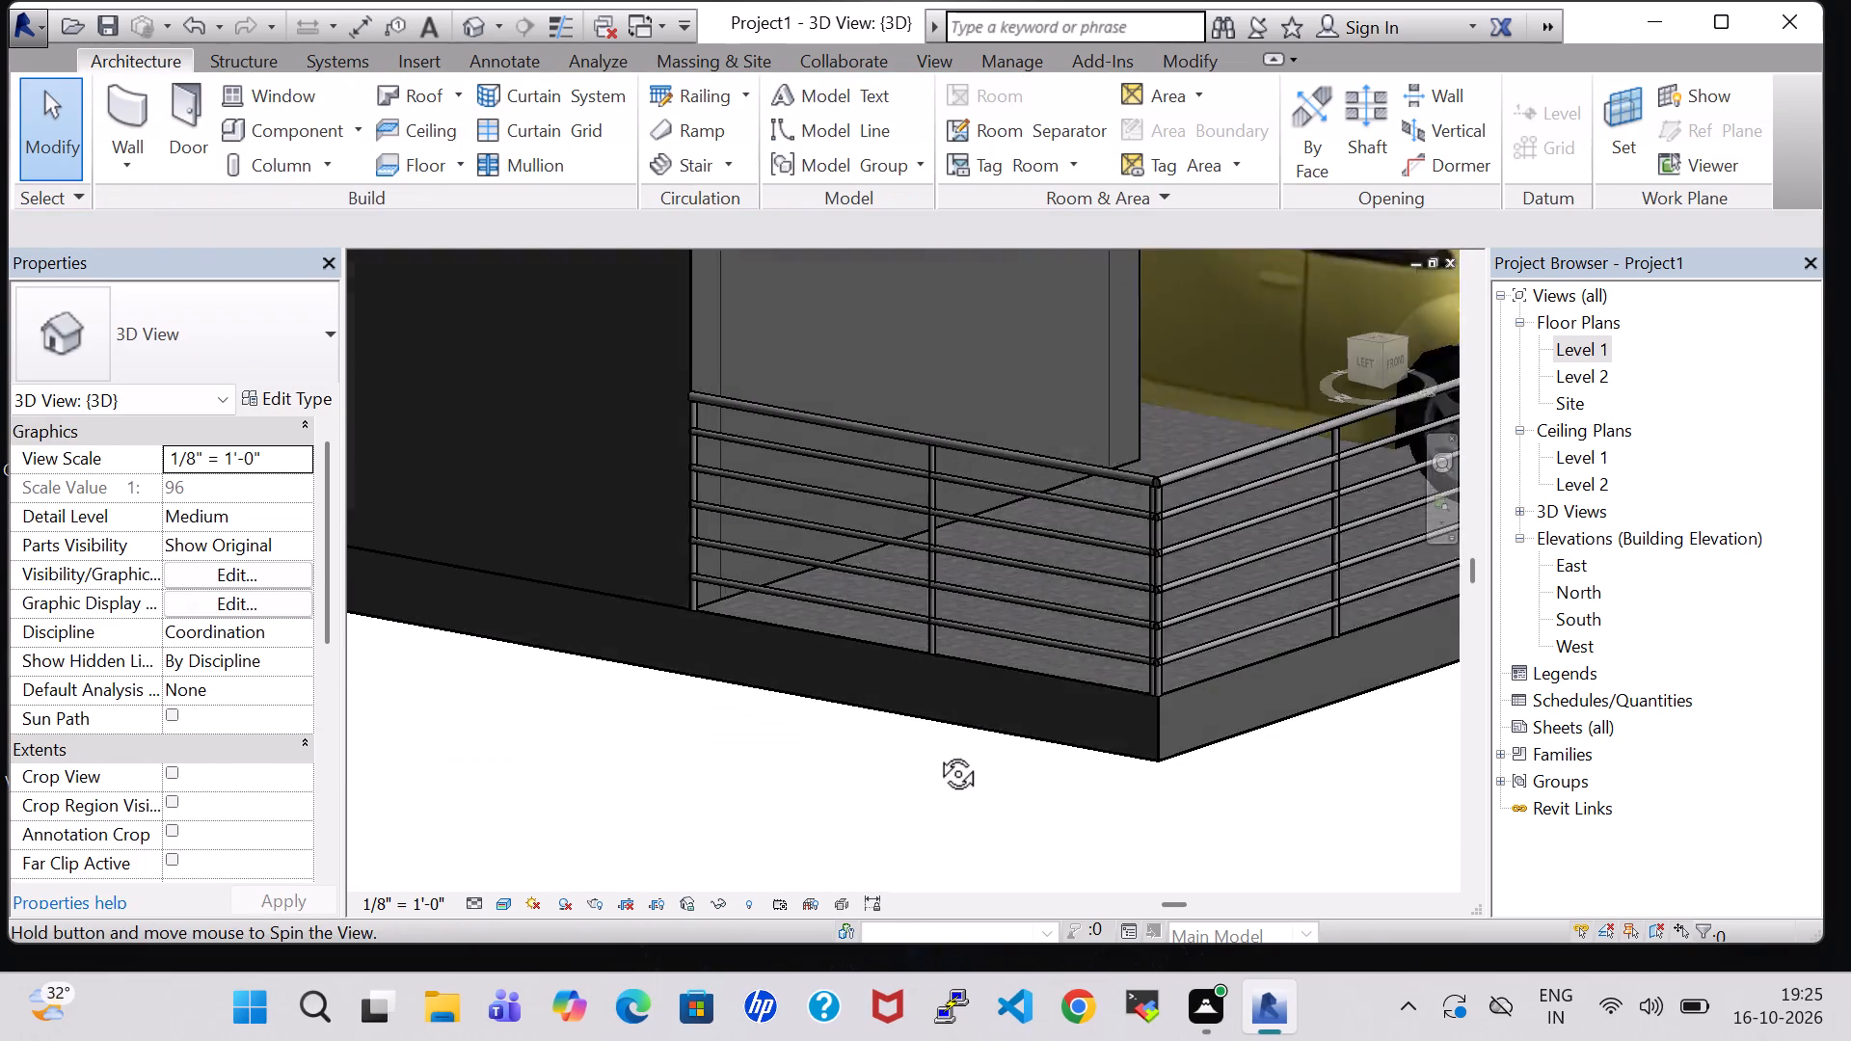
shift+middle_drag(936, 752, 933, 751)
scroll(1259, 748, down, 2)
middle_drag(1257, 722, 900, 722)
scroll(915, 722, down, 3)
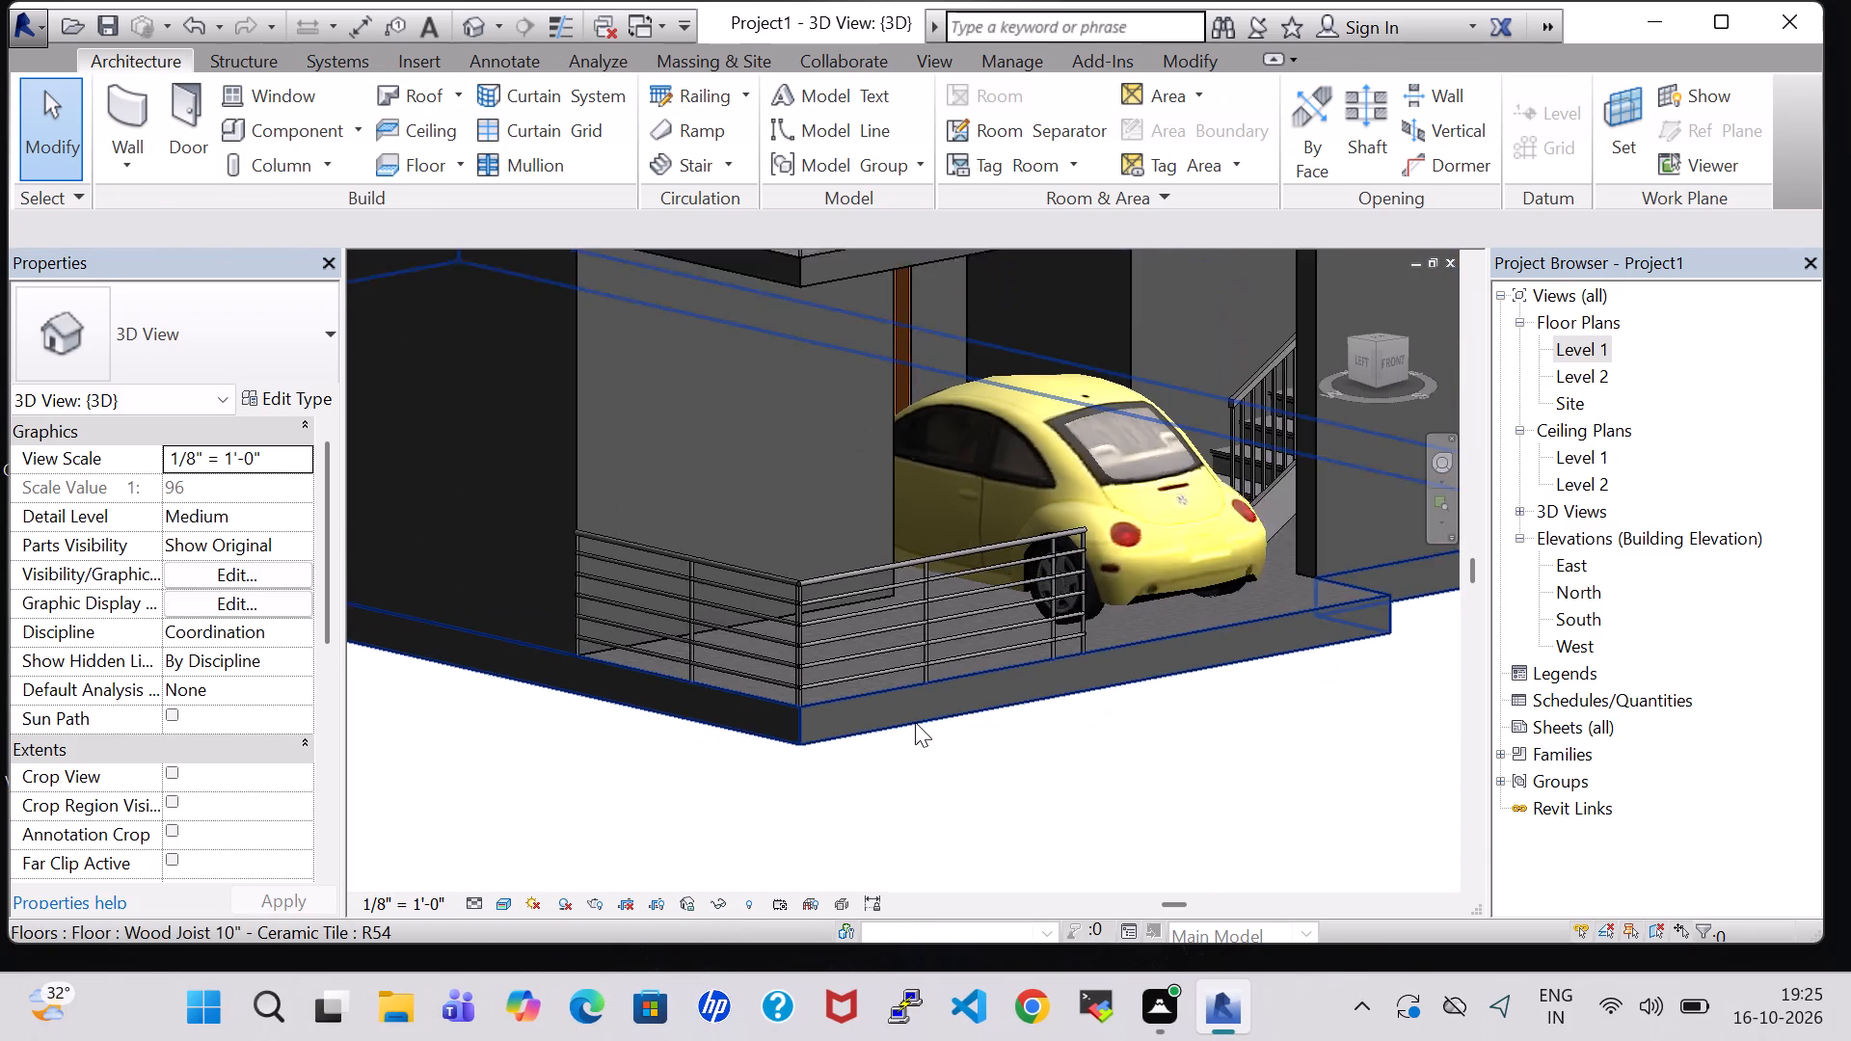
shift+middle_drag(1101, 761, 1037, 824)
scroll(1035, 491, down, 2)
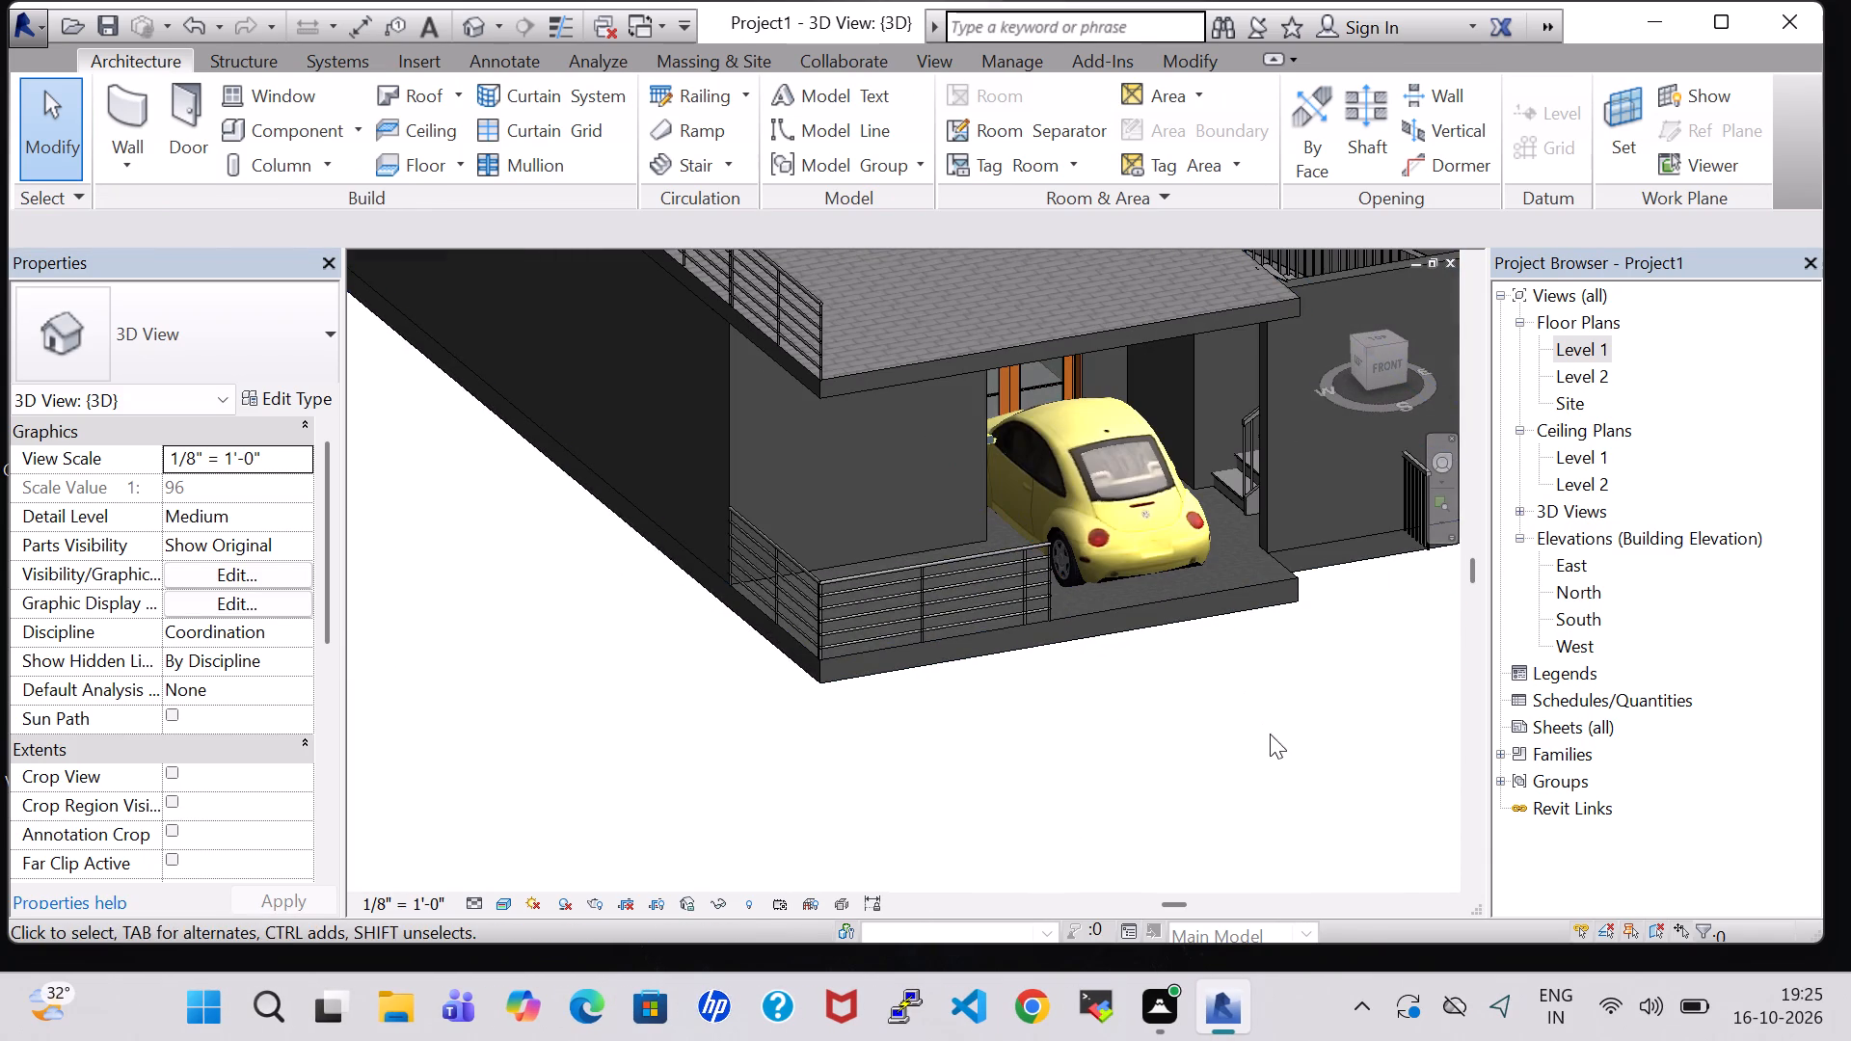
shift+middle_drag(1270, 734, 1192, 702)
middle_drag(1192, 702, 1082, 867)
scroll(1192, 702, down, 1)
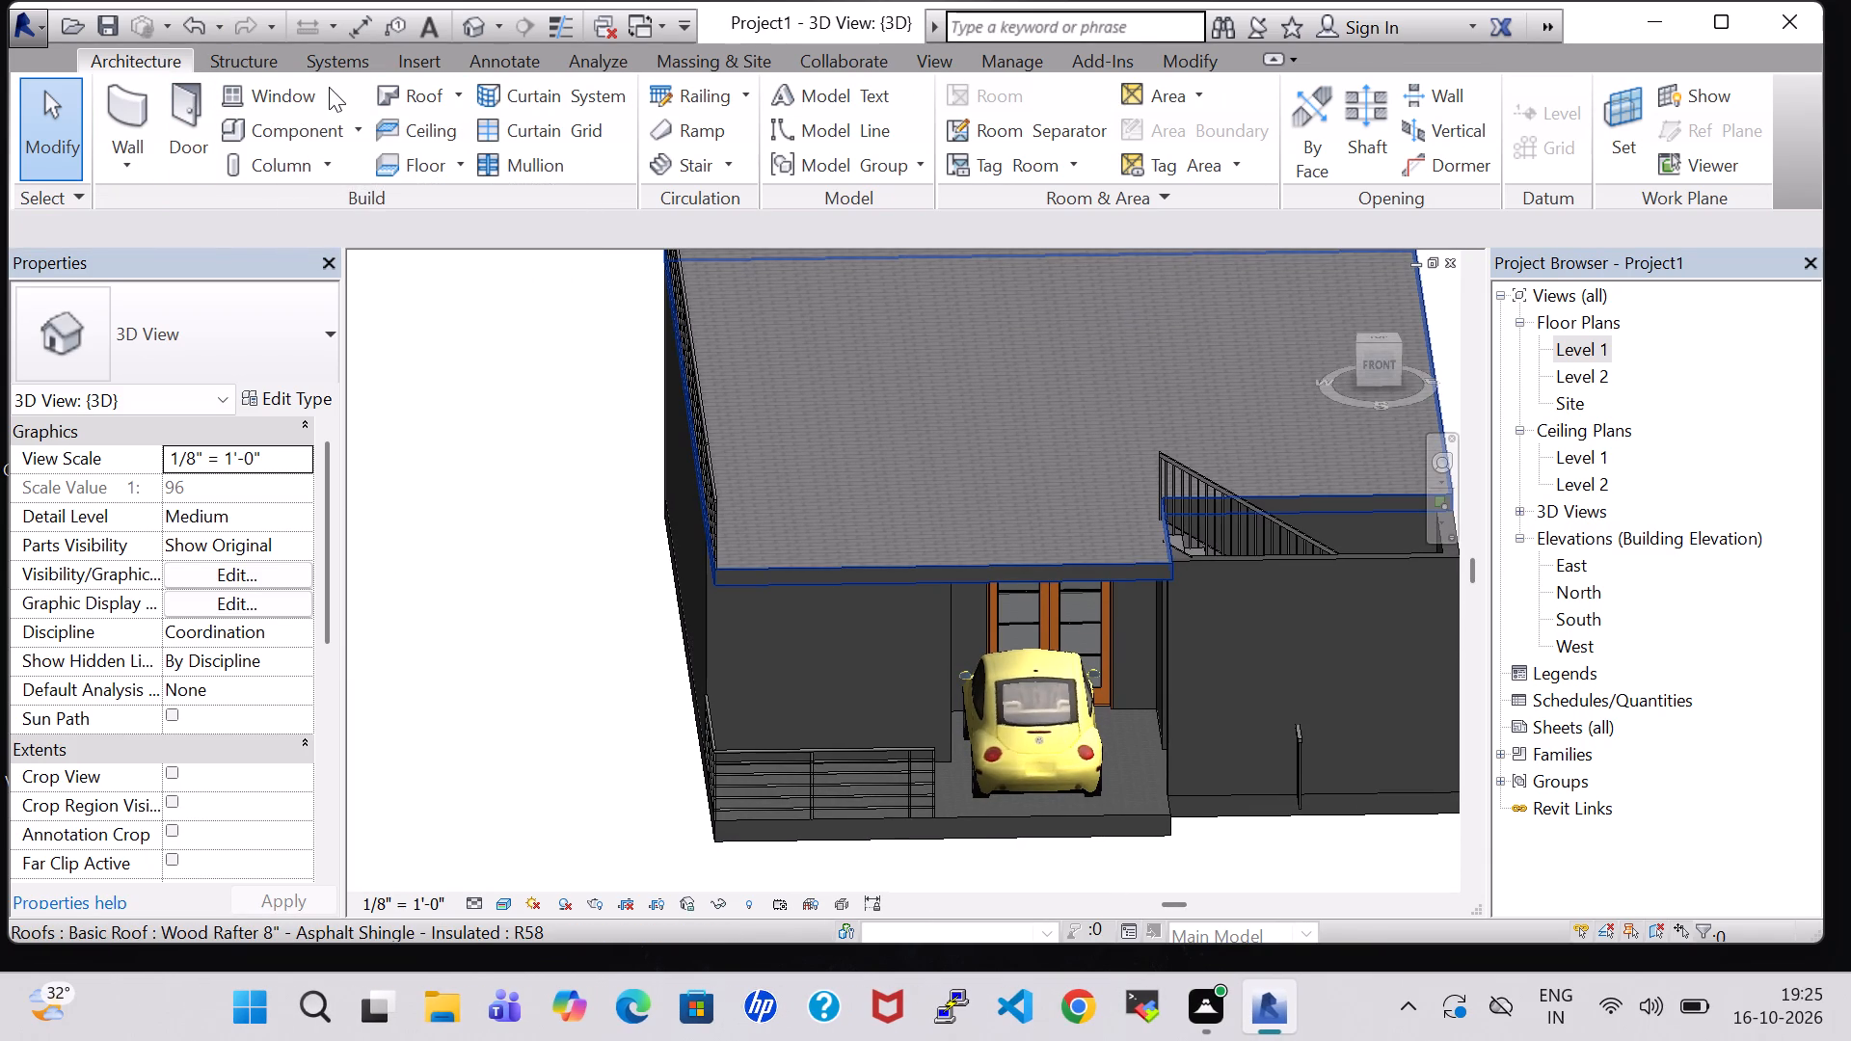
click(682, 91)
scroll(728, 482, up, 11)
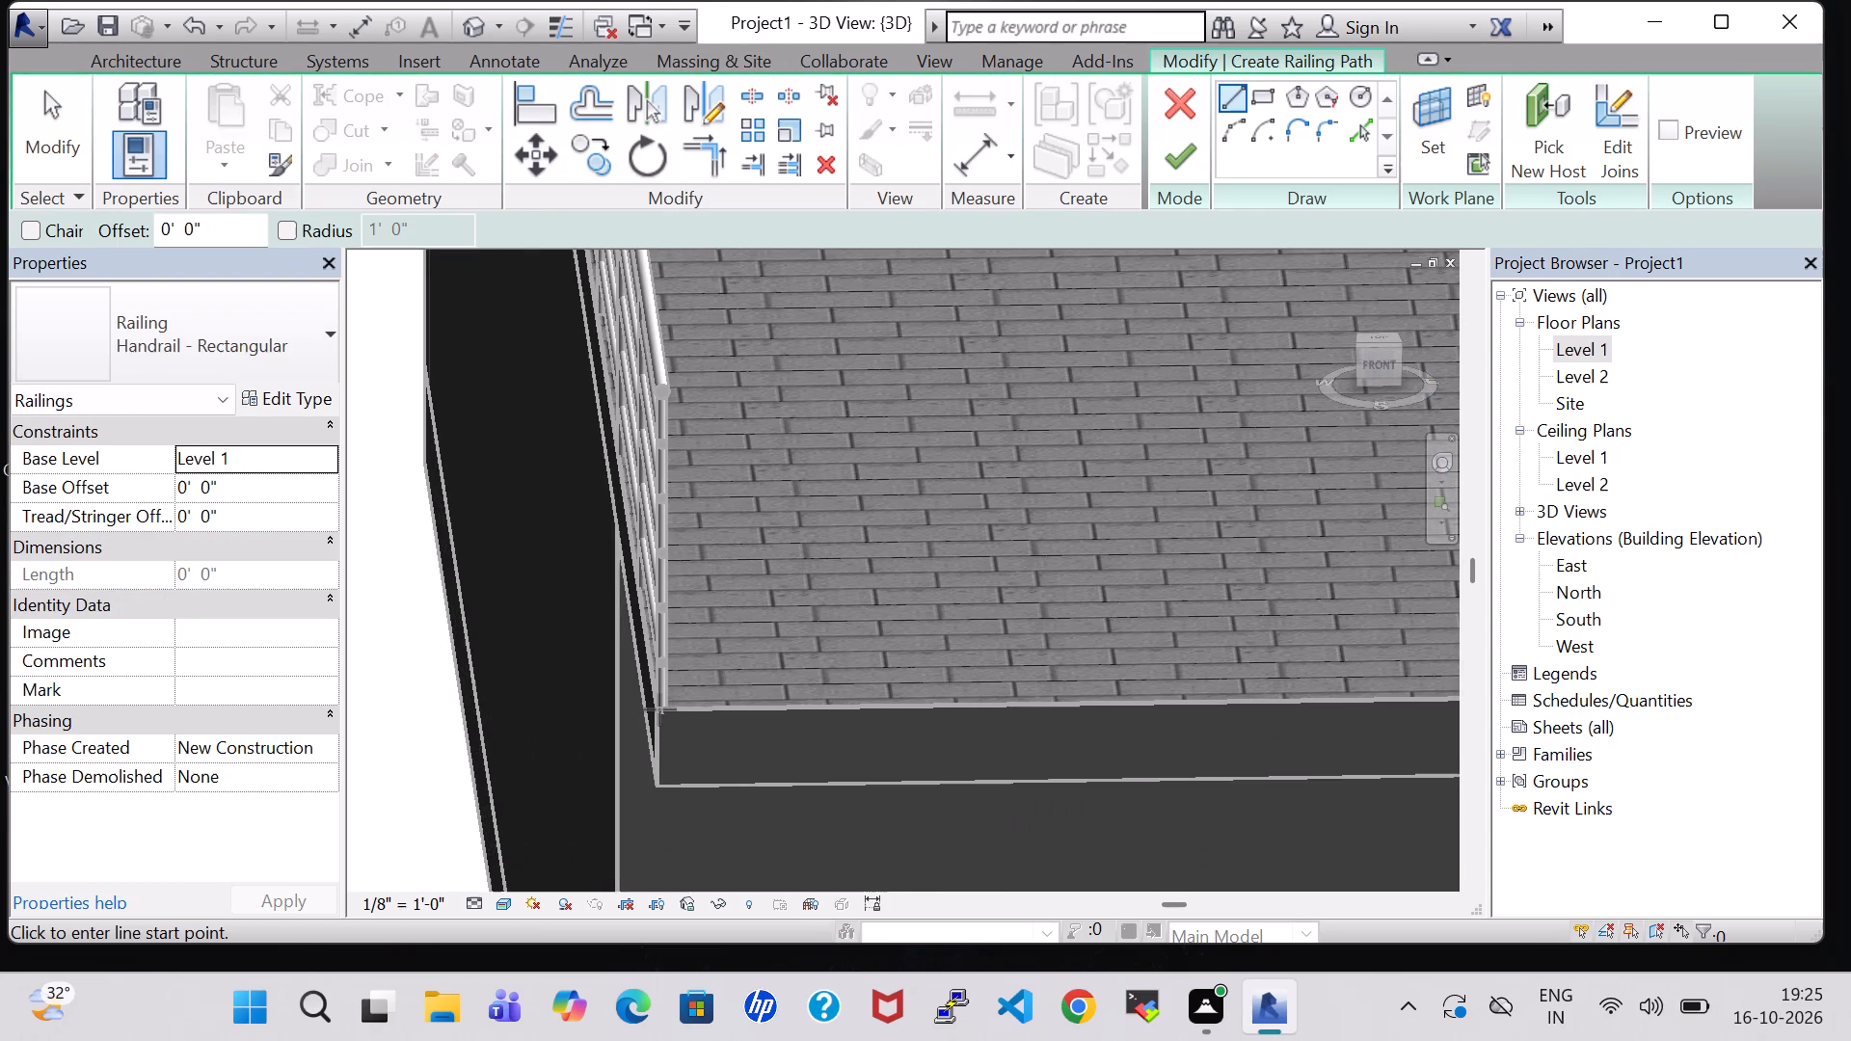
click(659, 709)
middle_drag(1028, 707, 590, 623)
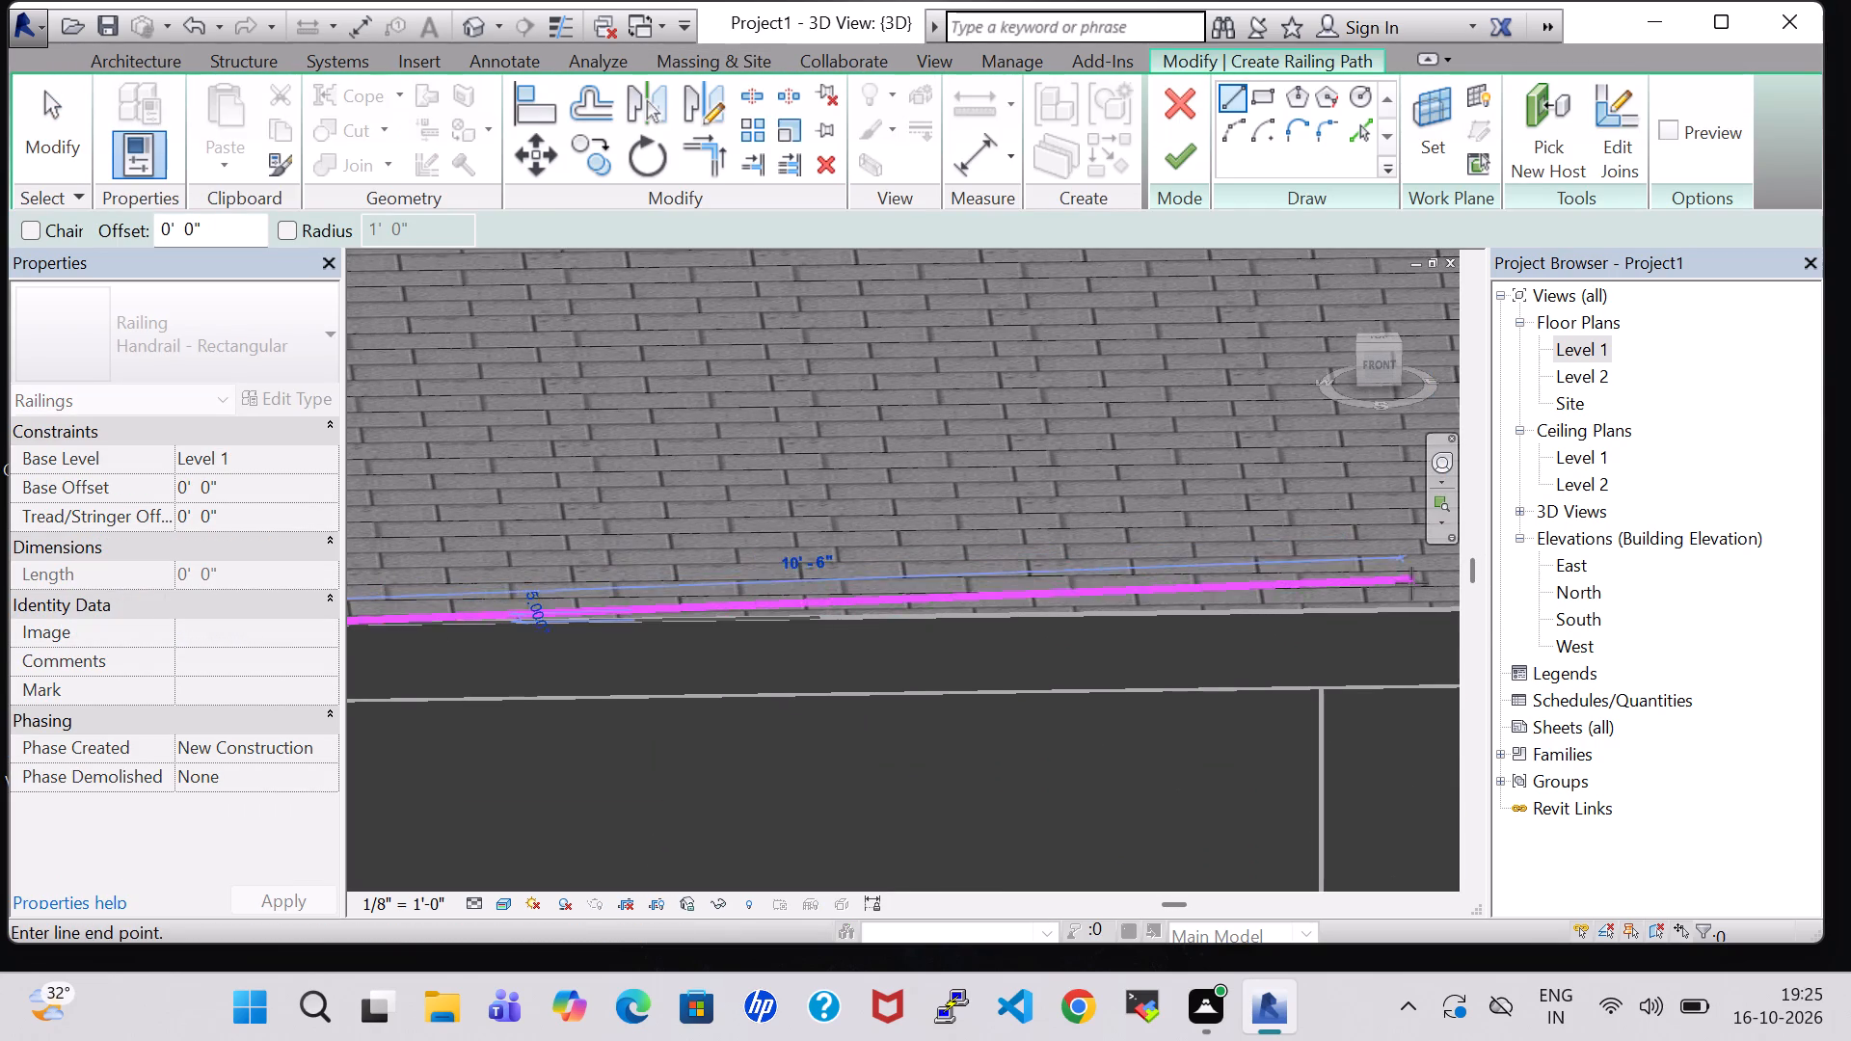
middle_click(1364, 616)
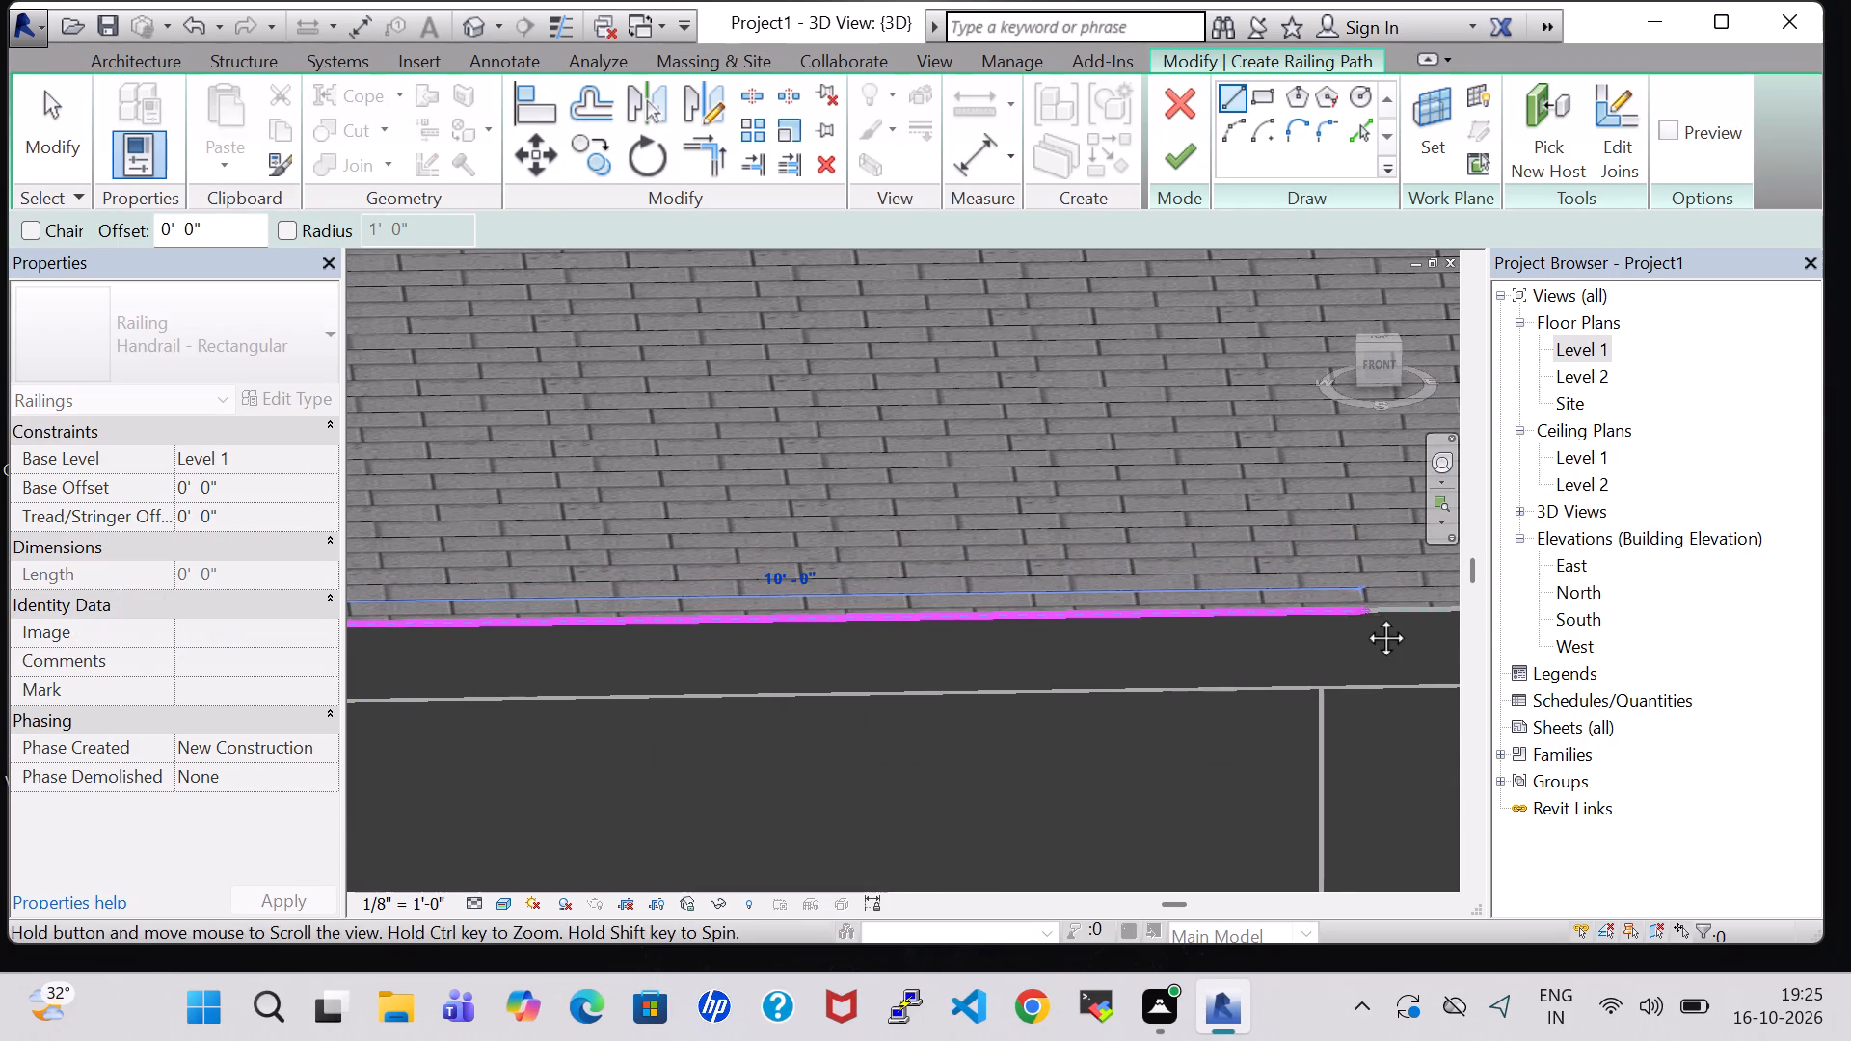
scroll(1364, 616, down, 5)
middle_drag(1364, 616, 1084, 612)
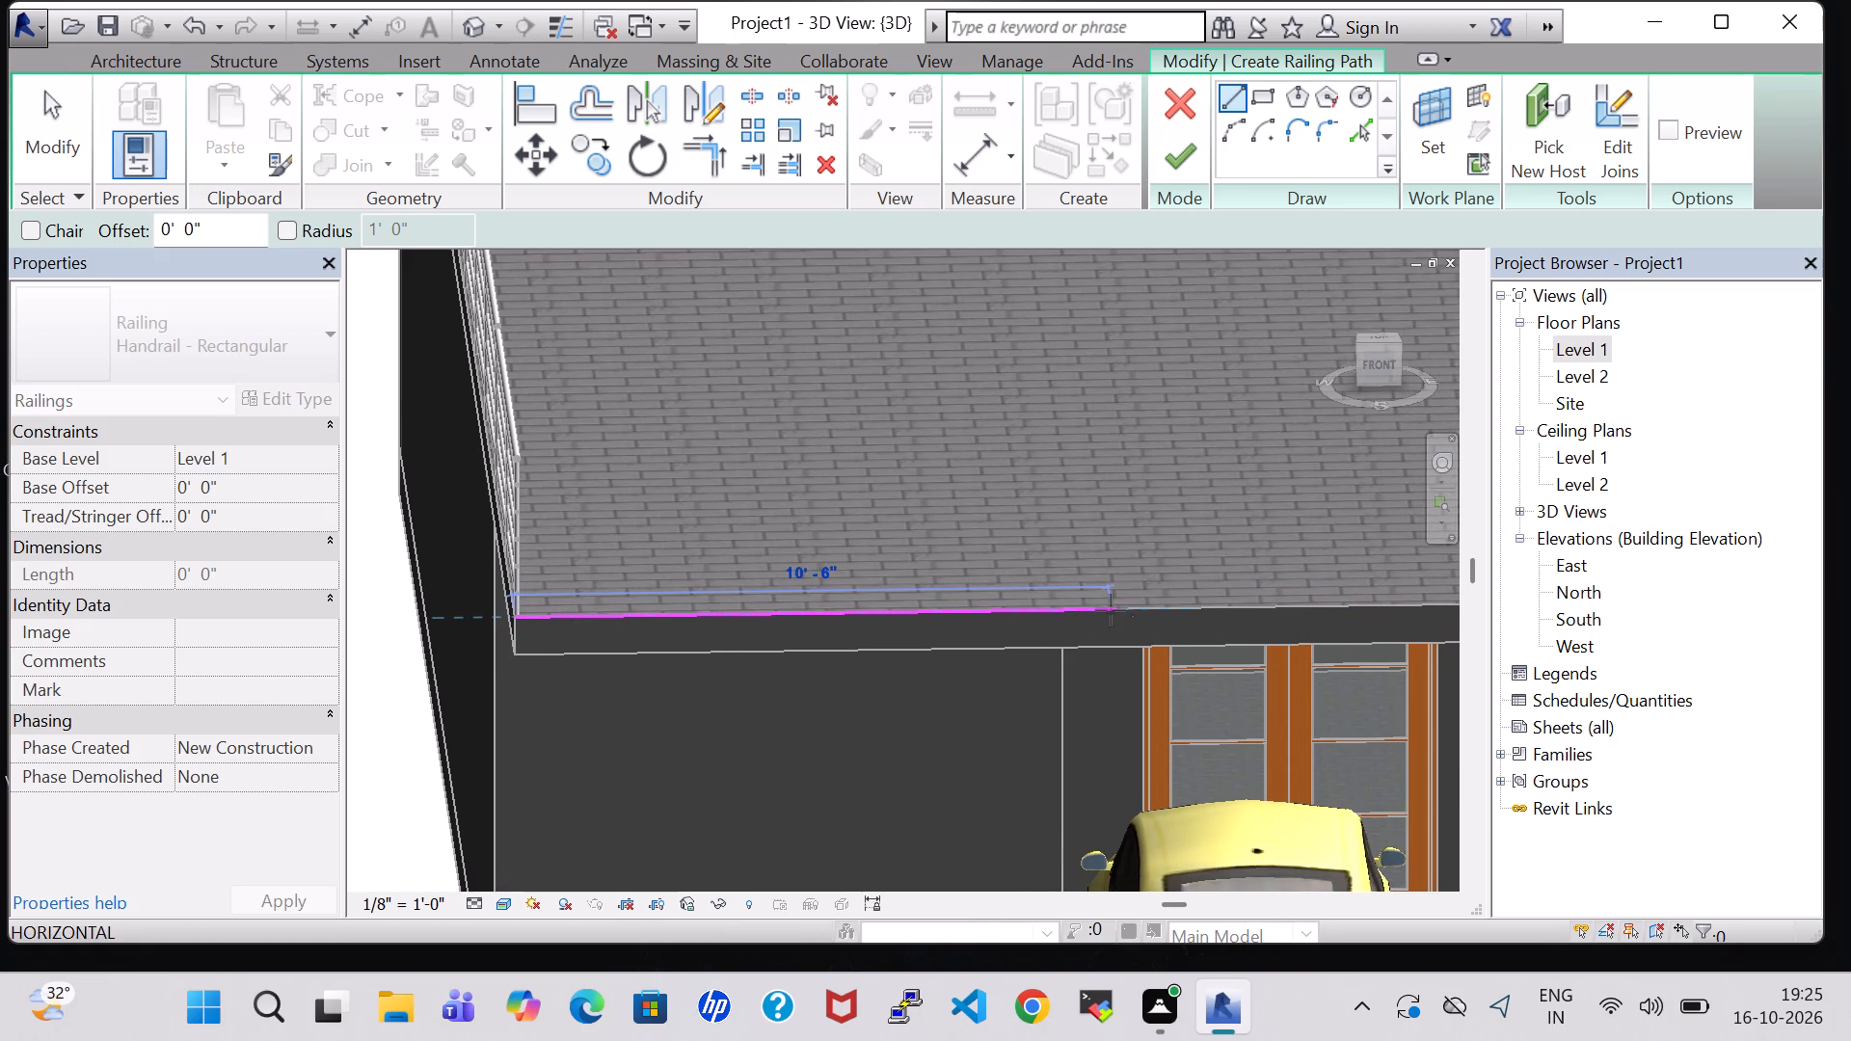
middle_drag(1111, 610, 986, 610)
middle_drag(1347, 600, 1028, 594)
scroll(1028, 594, up, 3)
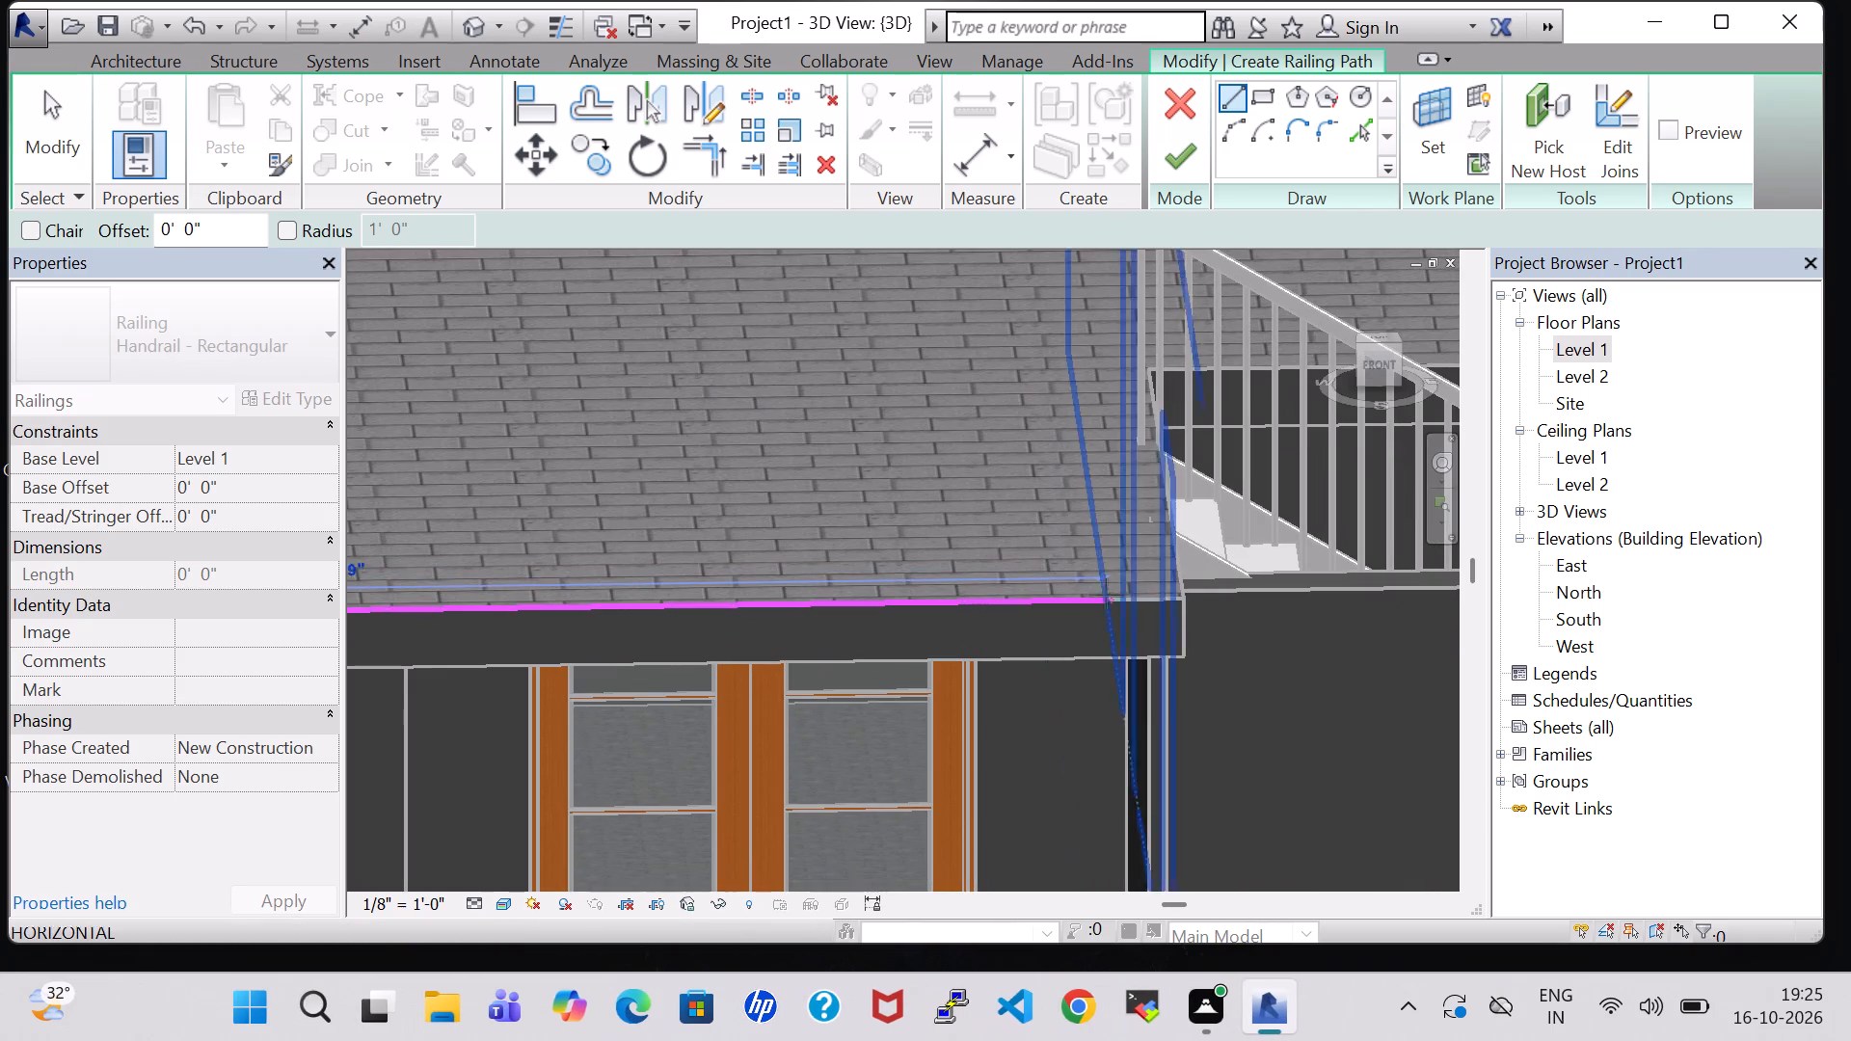
click(1181, 600)
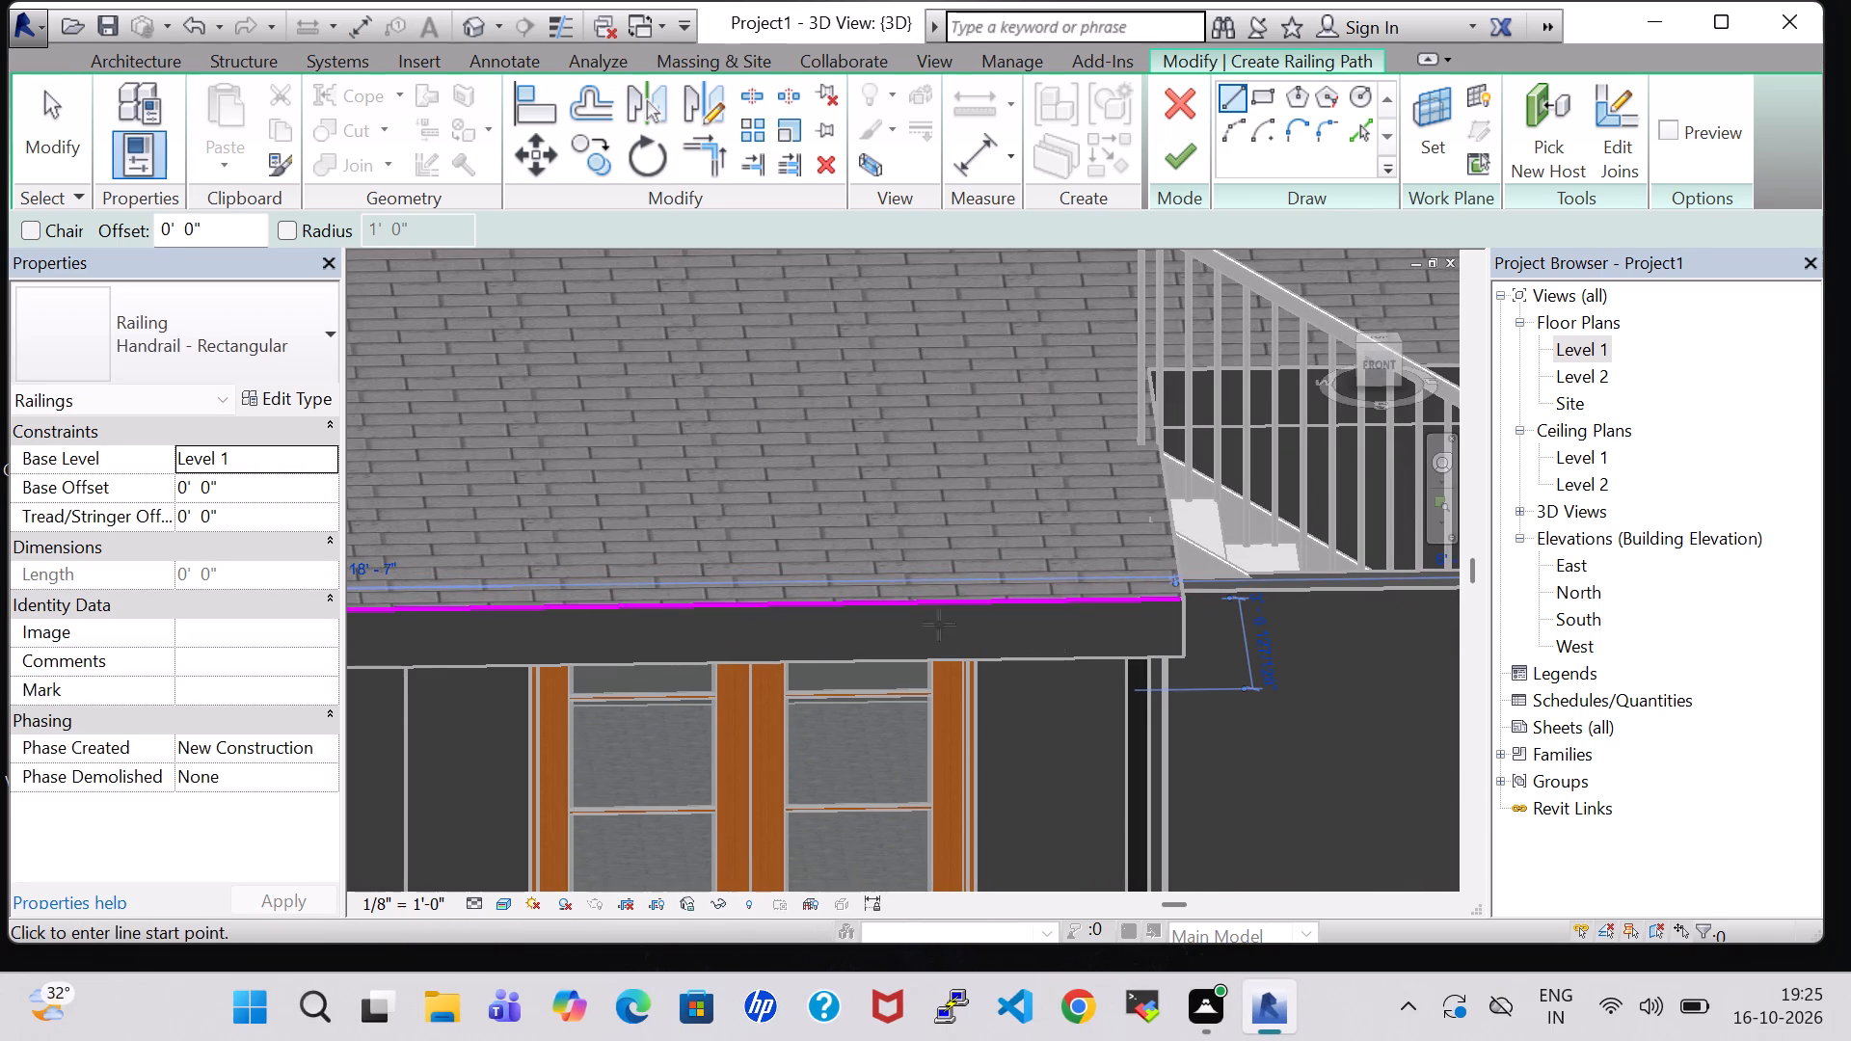
Set the sketched railing's base offset to 10' 8" and finish the railing.
click(187, 491)
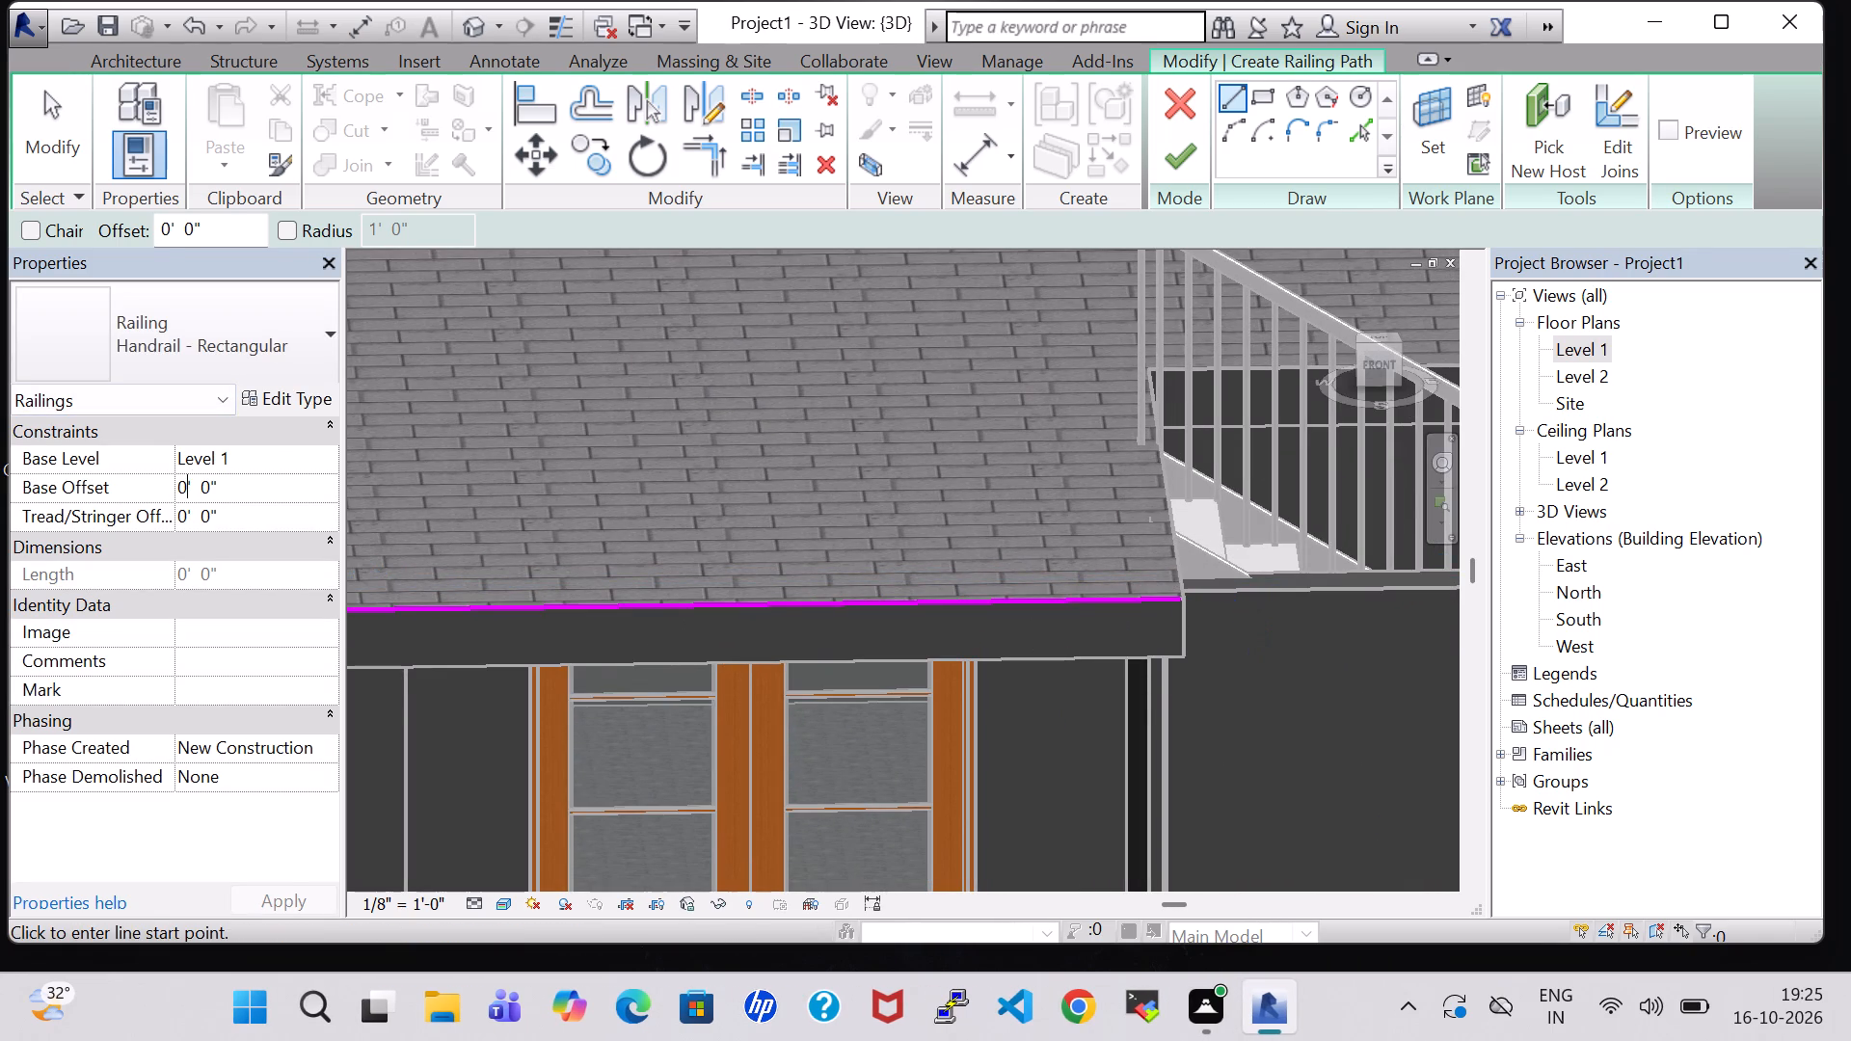
key(BackSpace)
key(1)
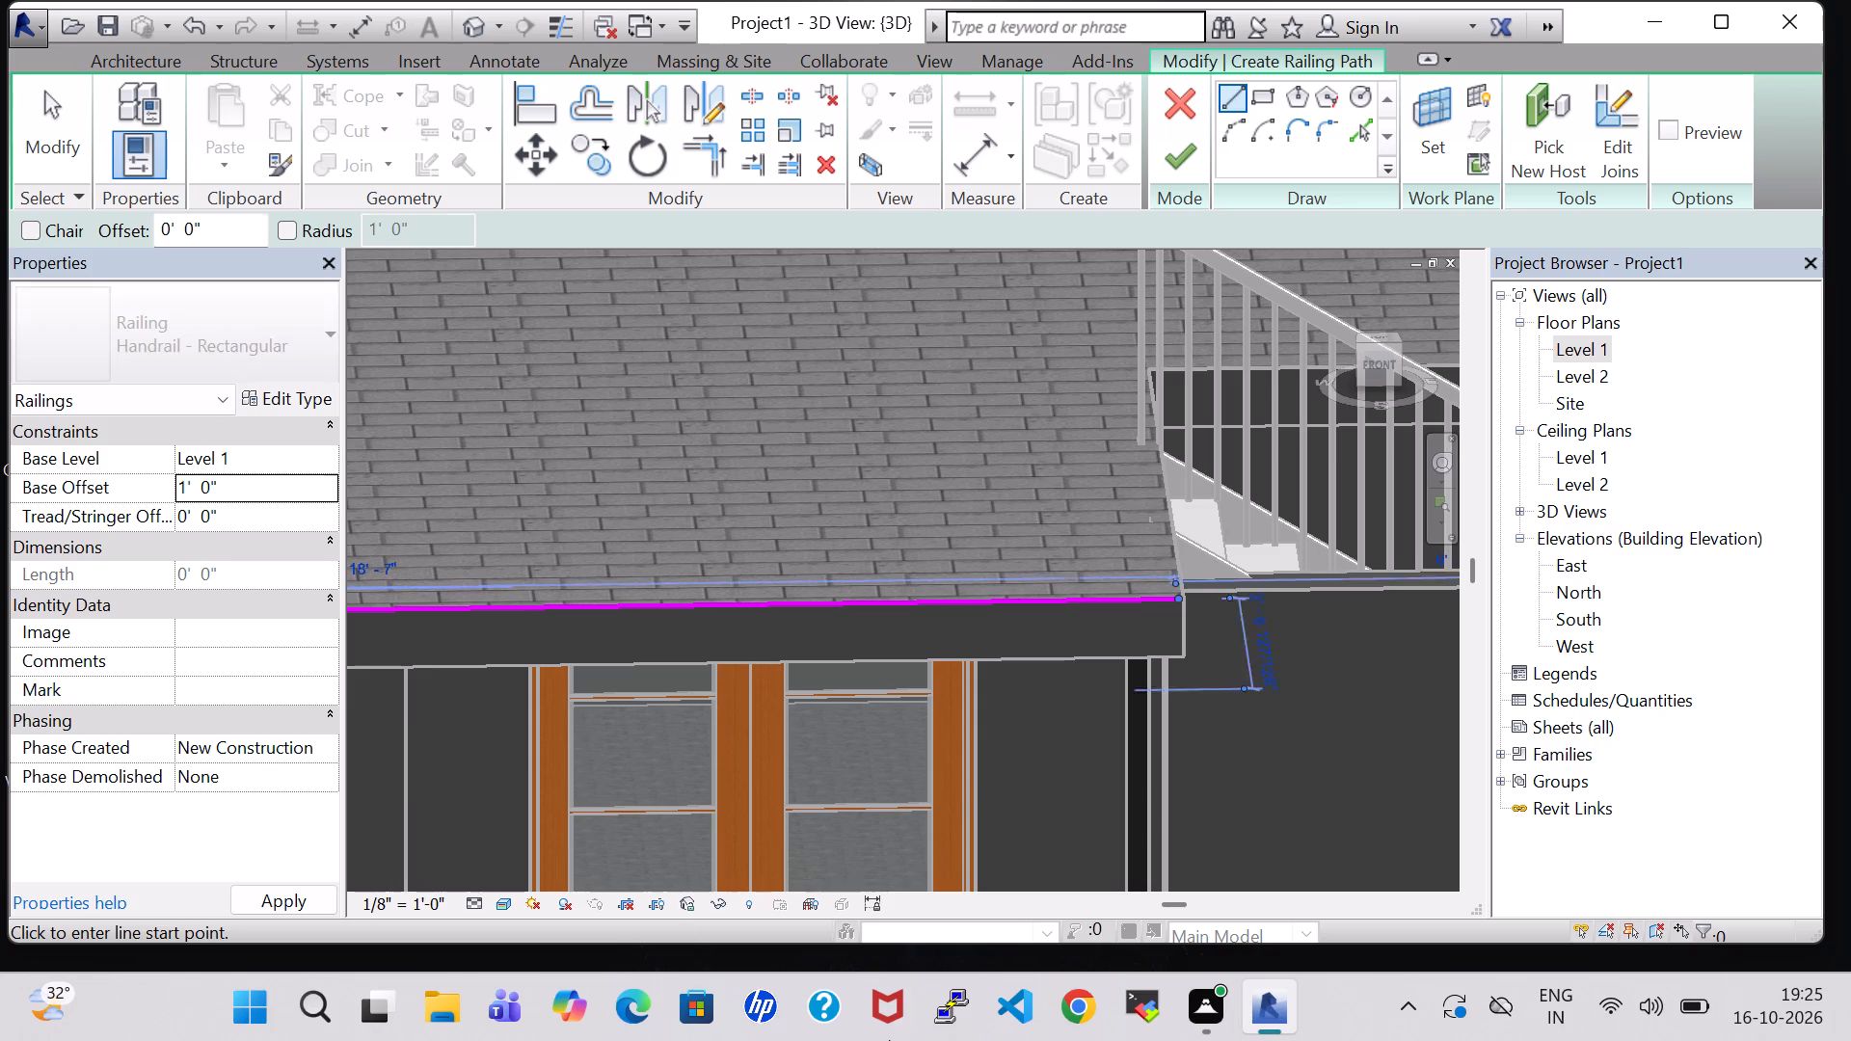
click(184, 495)
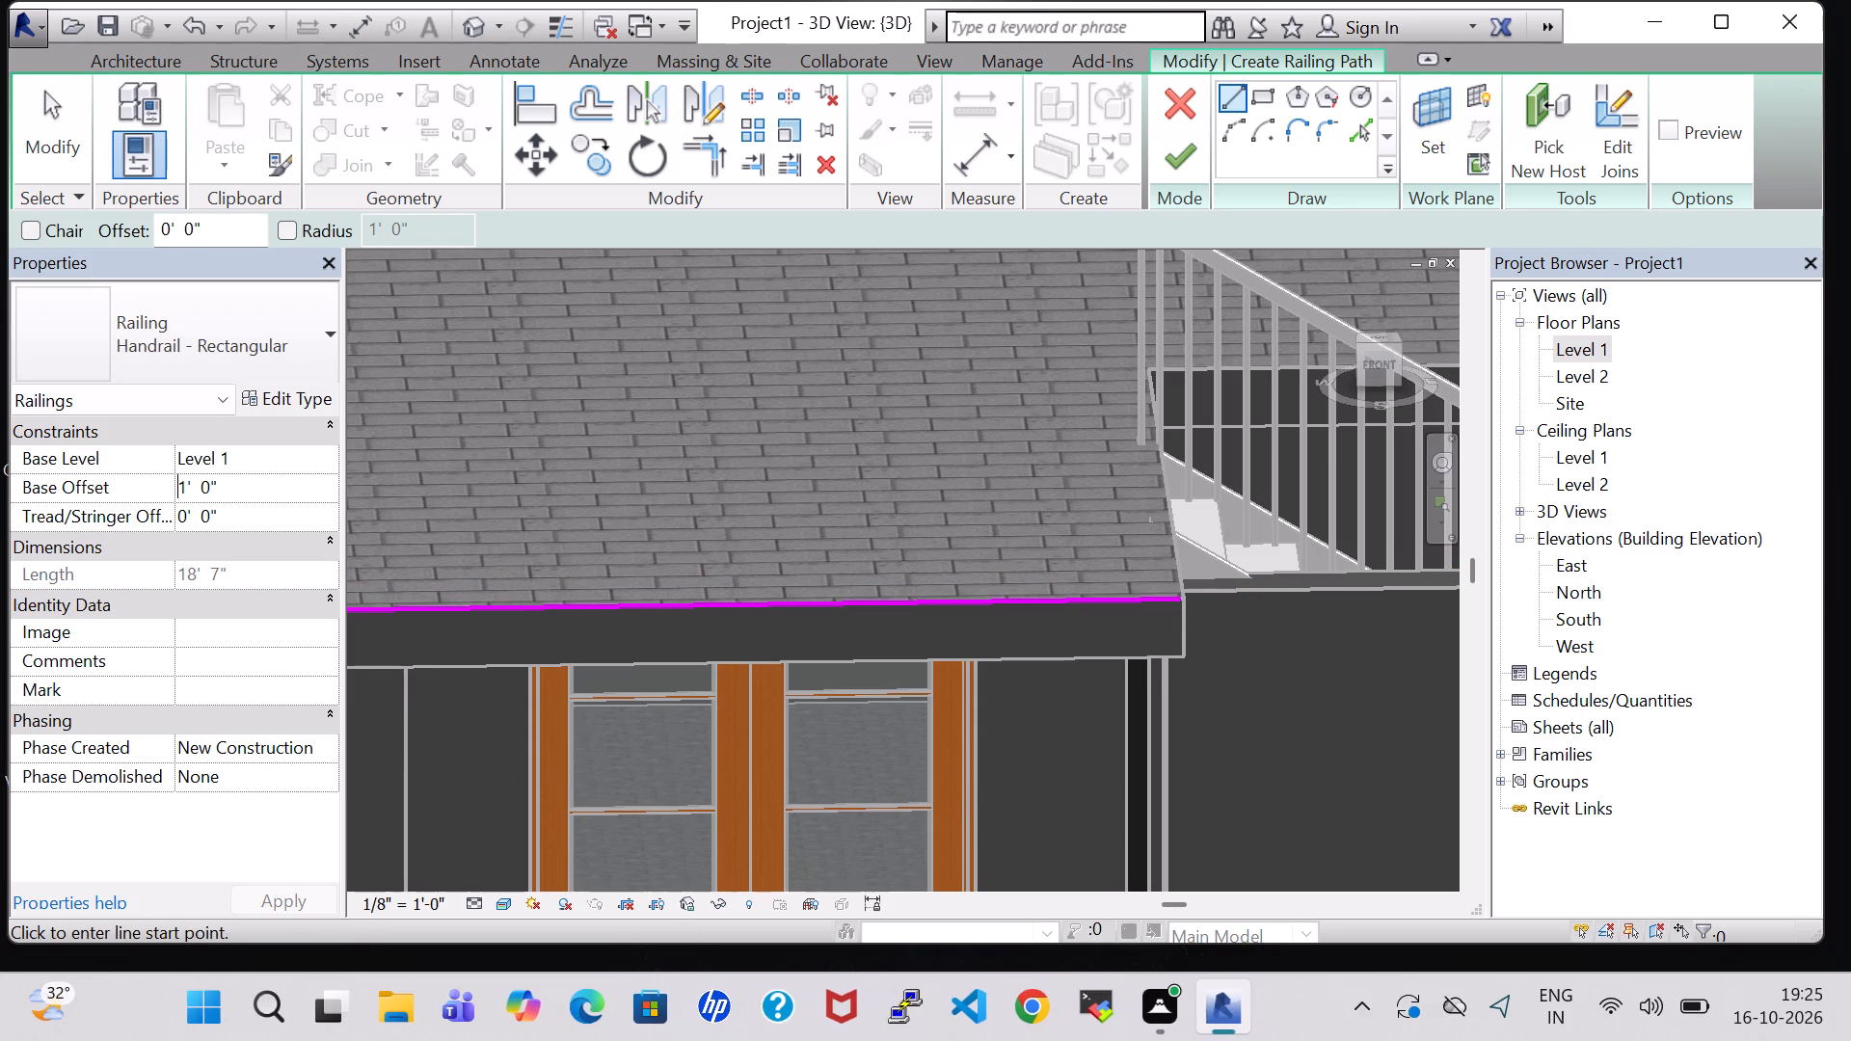
key(Right)
key(0)
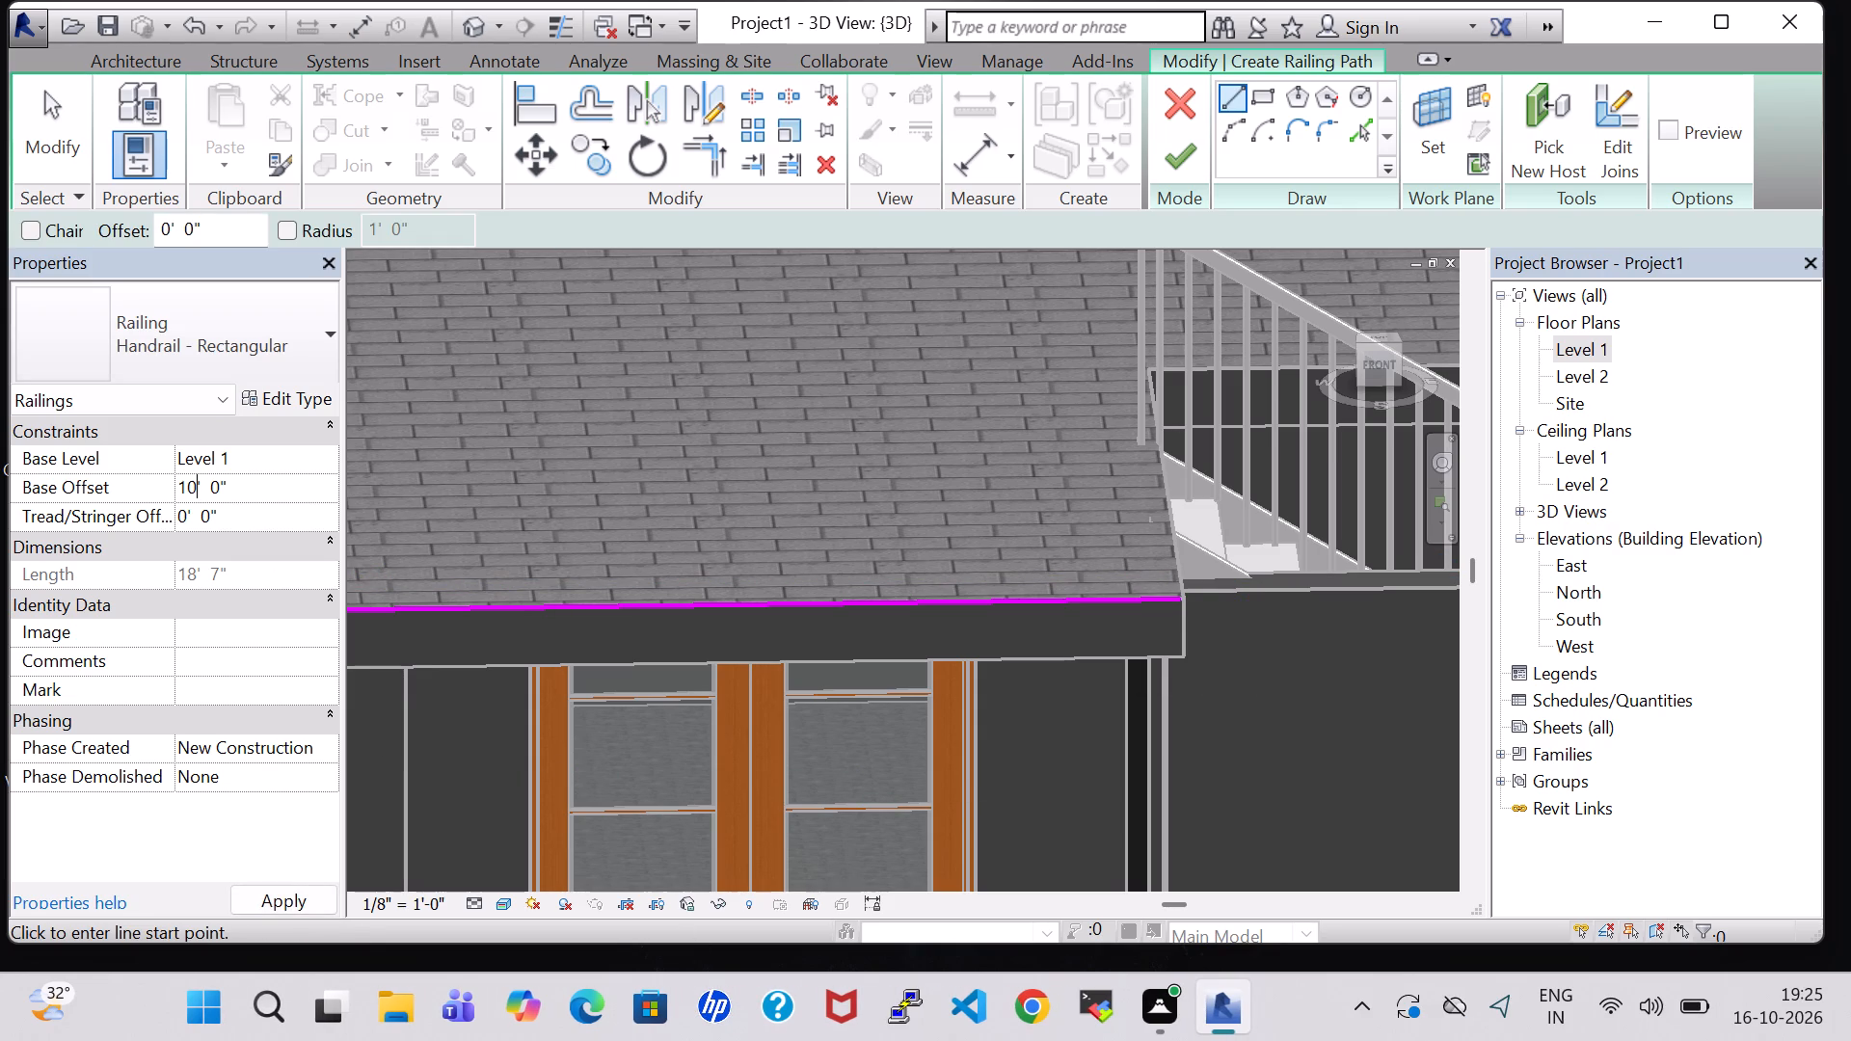
click(214, 486)
key(Right)
key(BackSpace)
key(8)
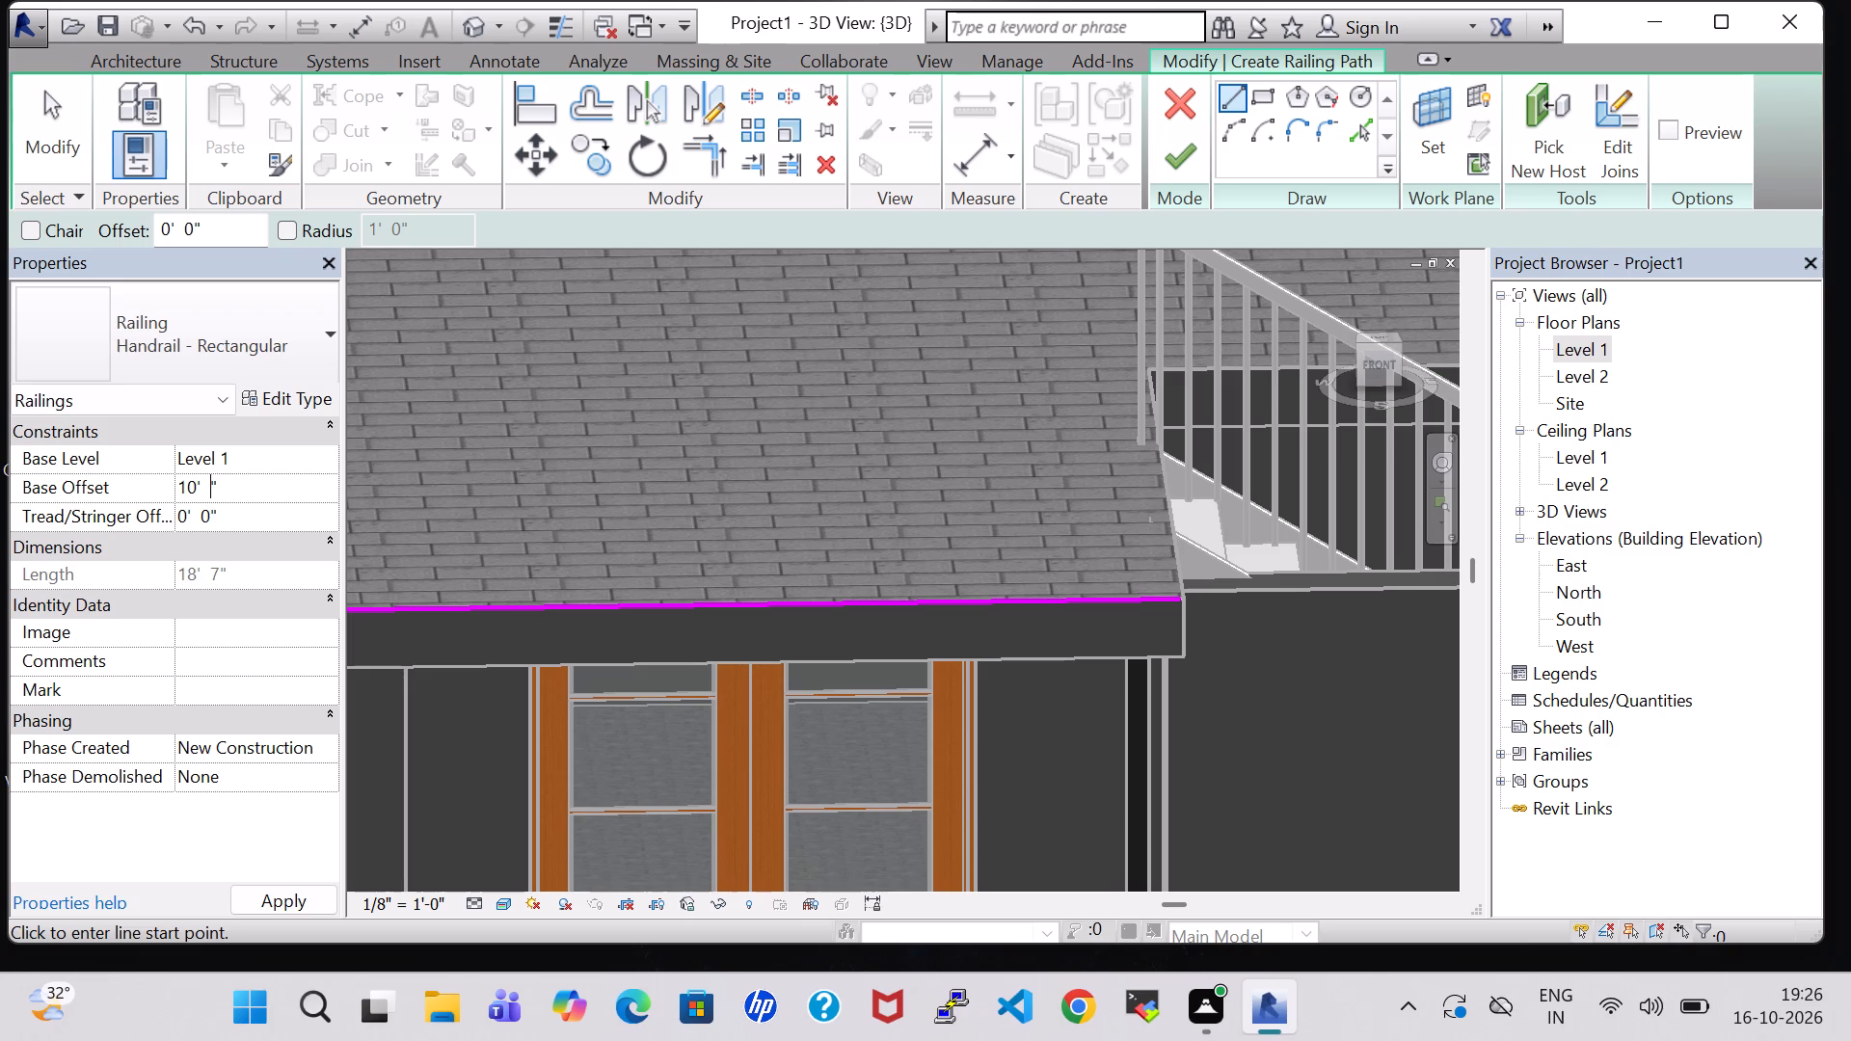
key(Return)
click(1194, 156)
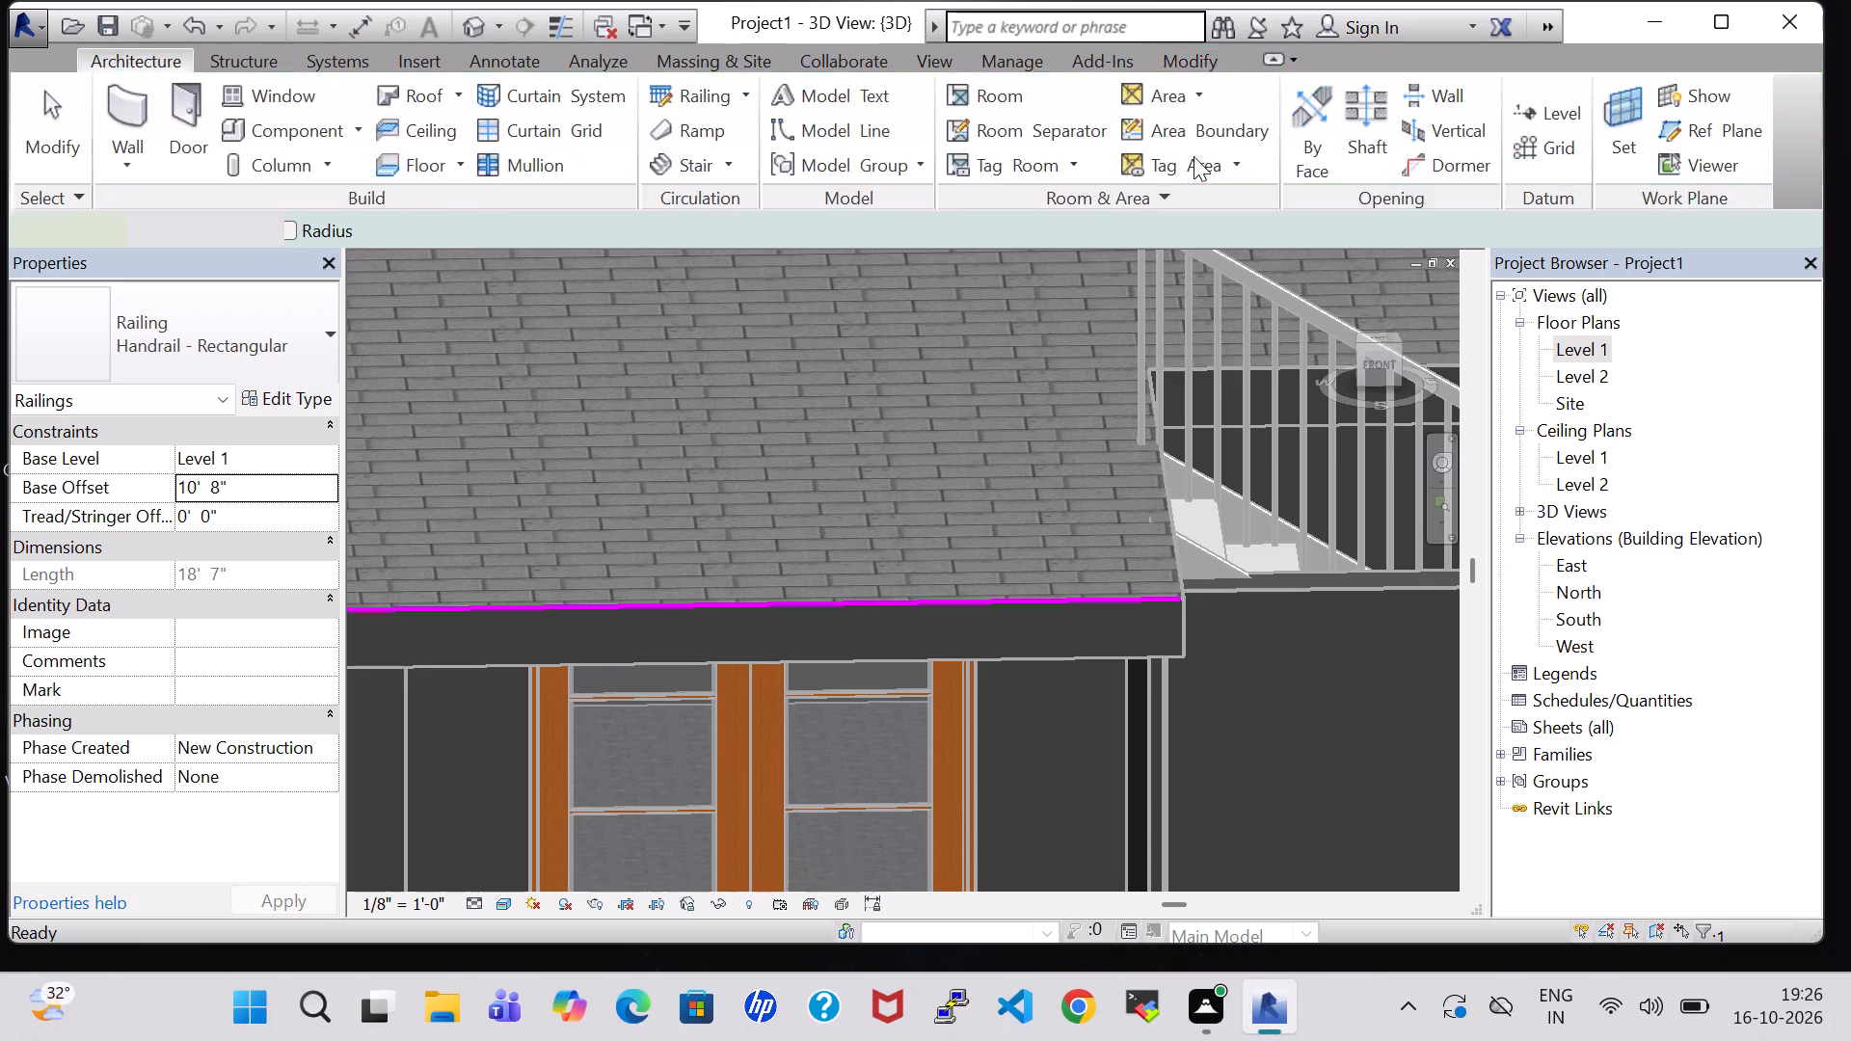
Move the new 18' 7" roof railing onto the roof's back edge so it meets the end of the side pipe railing.
scroll(1232, 582, down, 11)
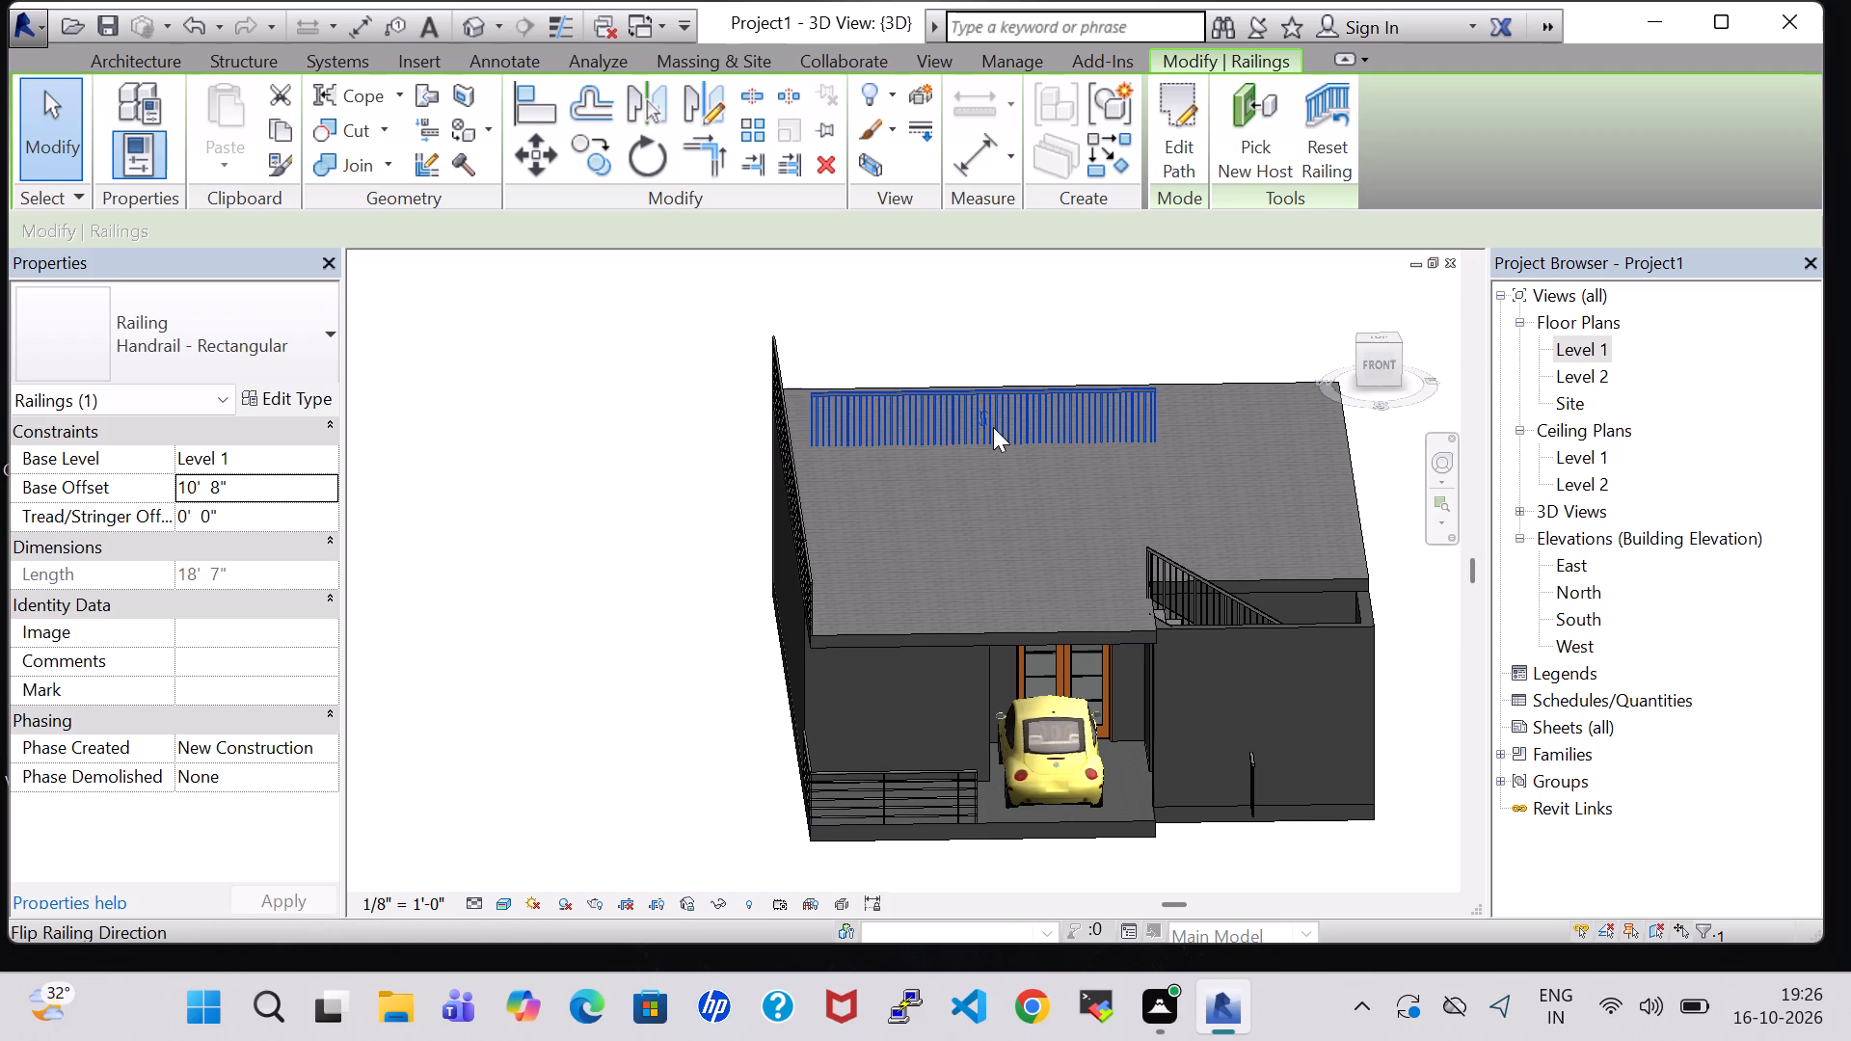
click(993, 405)
scroll(993, 405, down, 1)
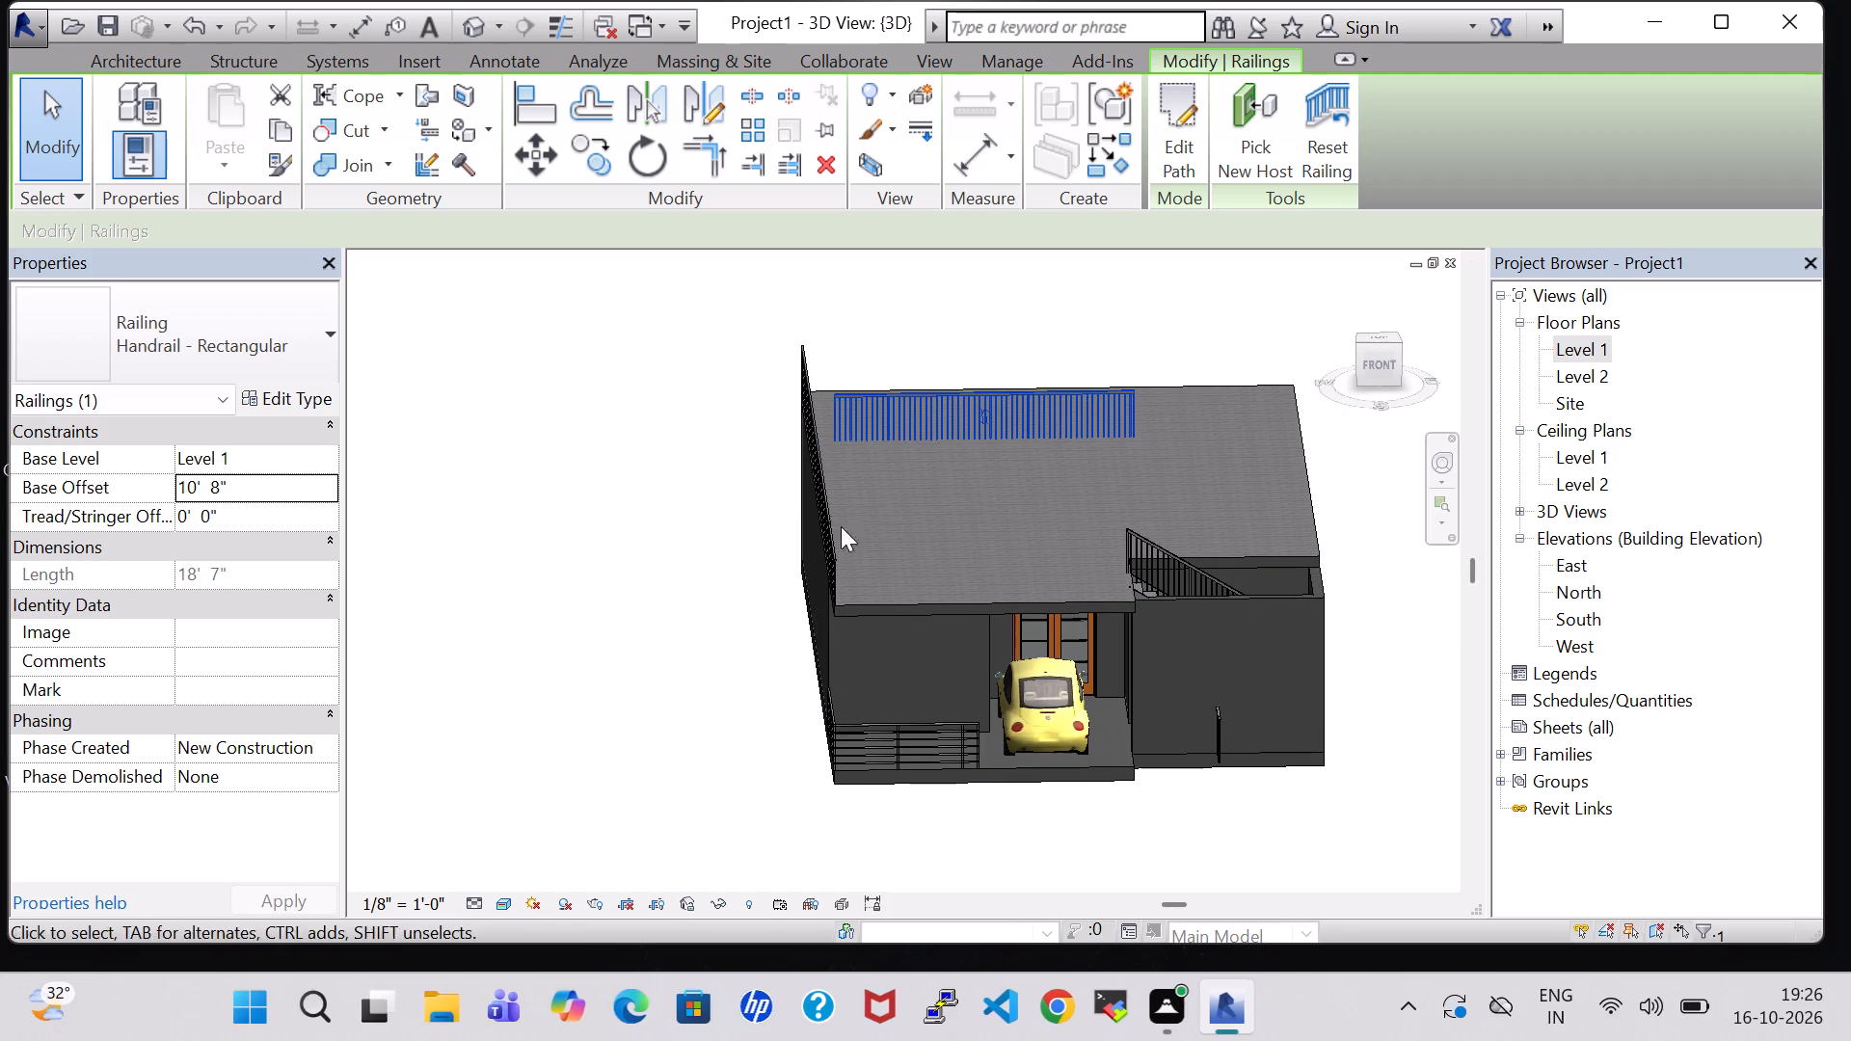
shift+middle_drag(663, 537, 1035, 698)
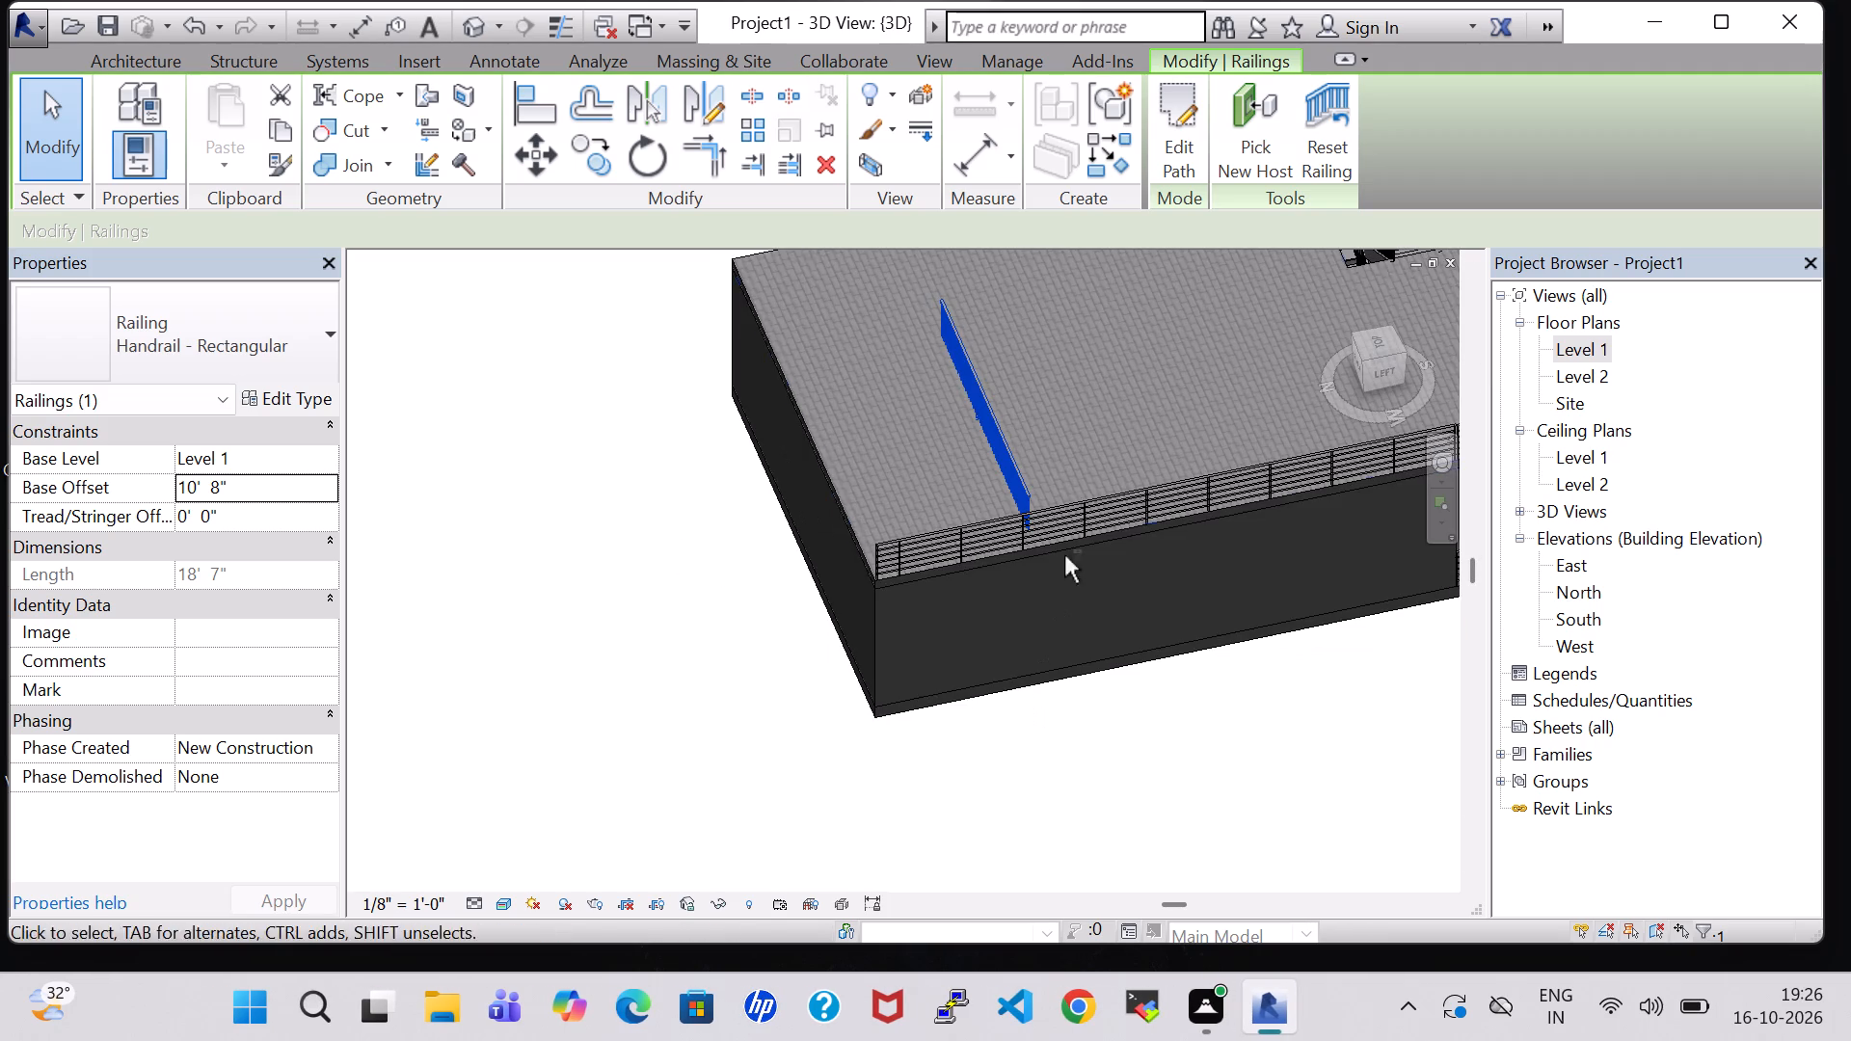
drag(1018, 459, 866, 479)
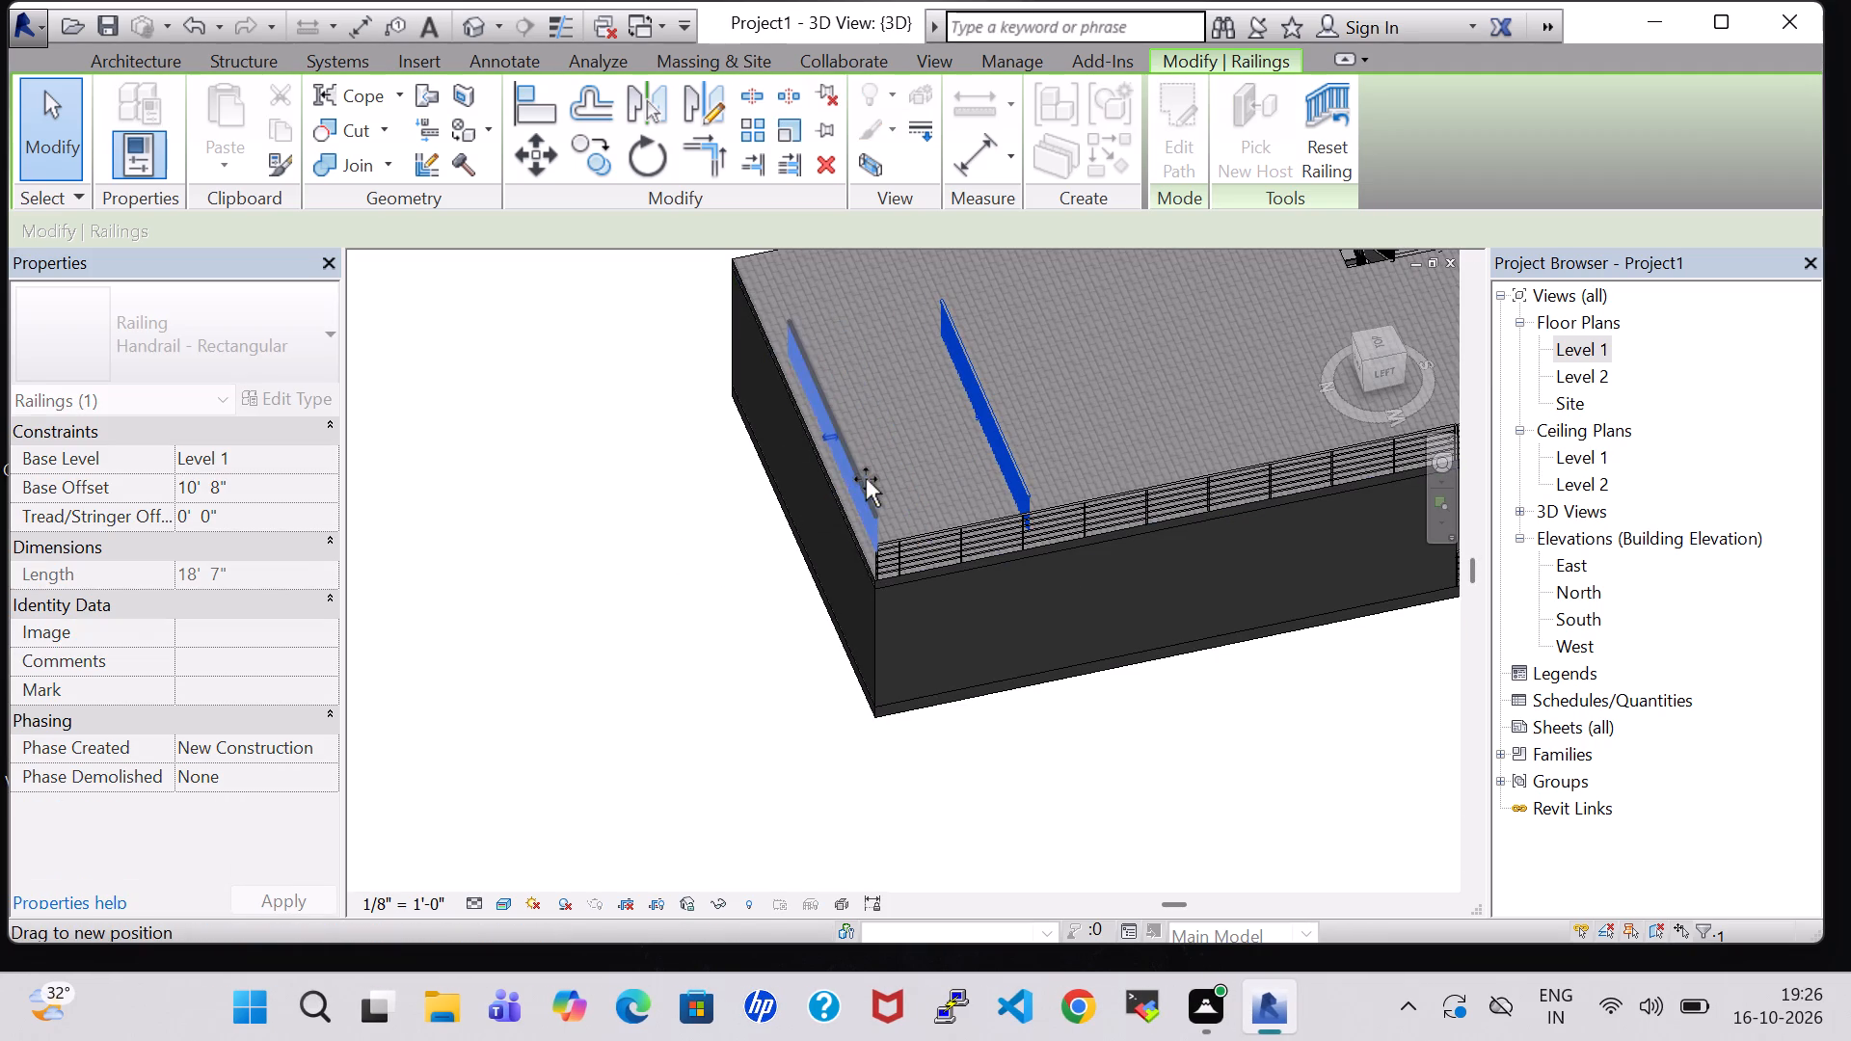
drag(866, 479, 865, 503)
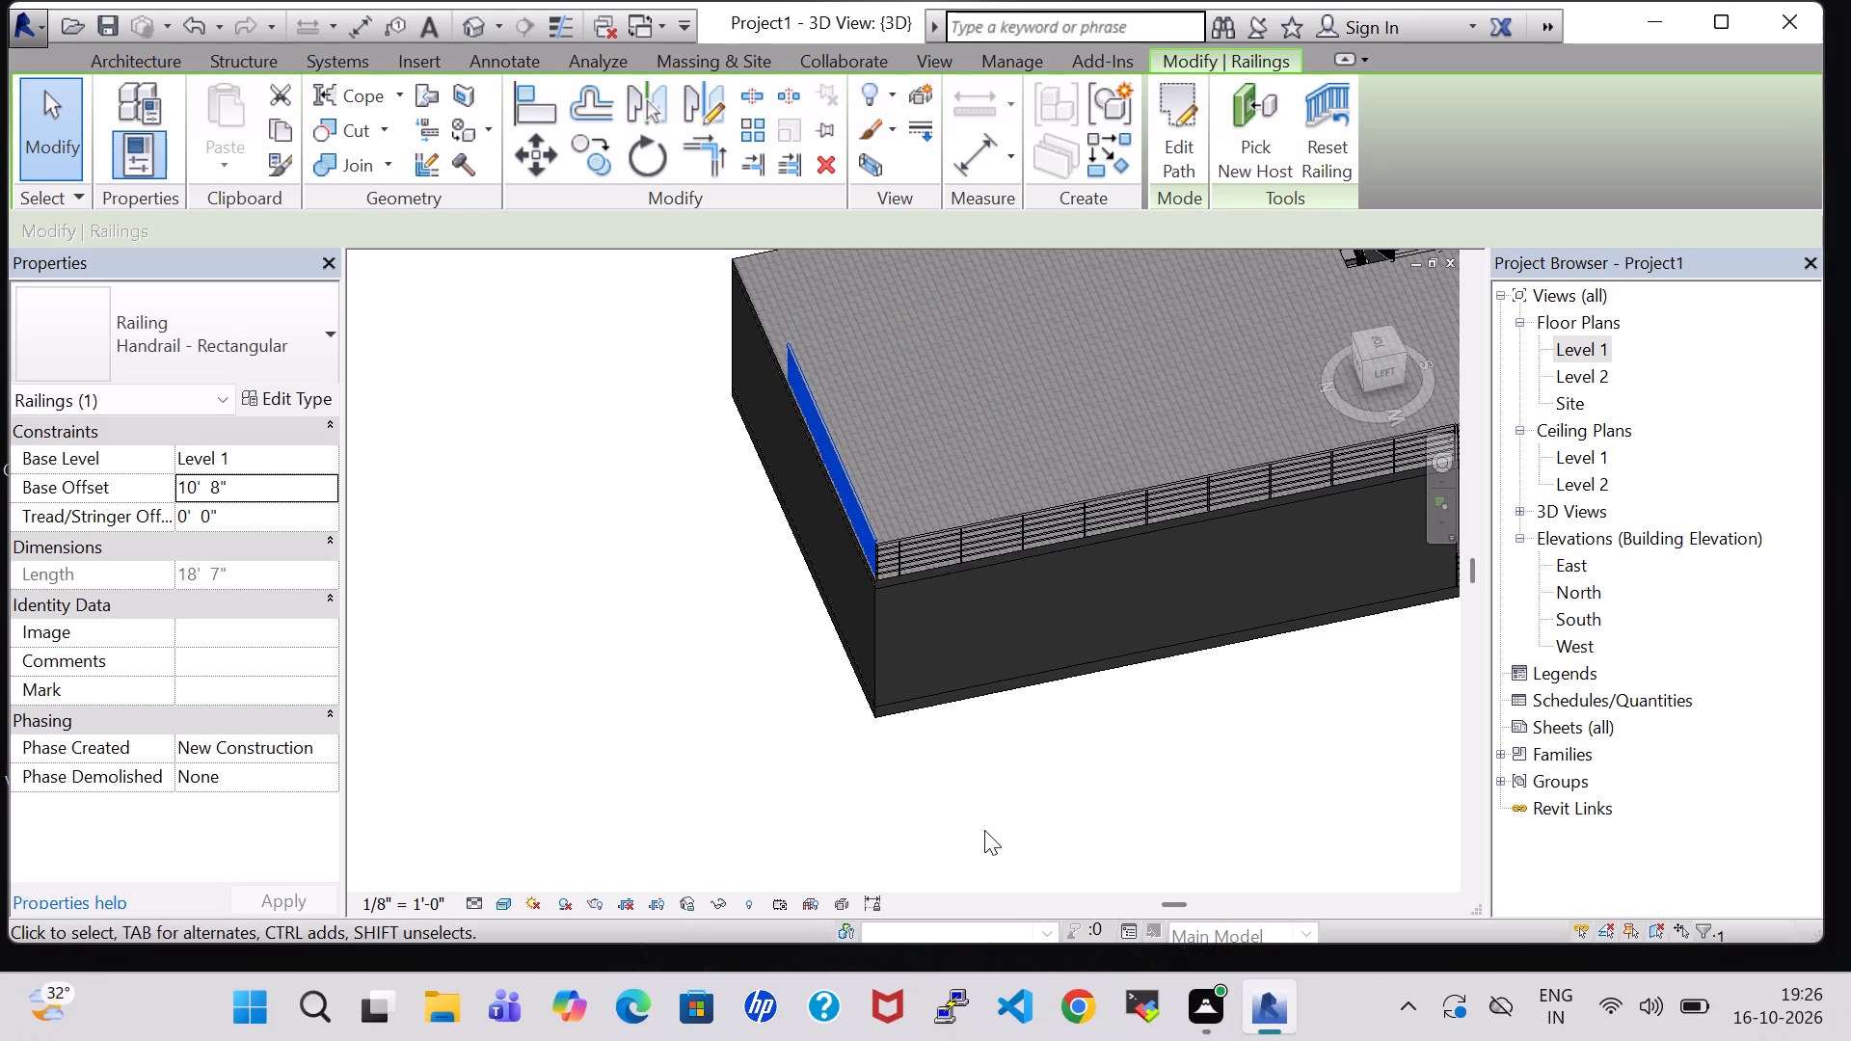
scroll(984, 830, up, 5)
click(711, 620)
Change the type of the roof's back-edge railing to Handrail - Pipe.
middle_drag(925, 730, 1094, 966)
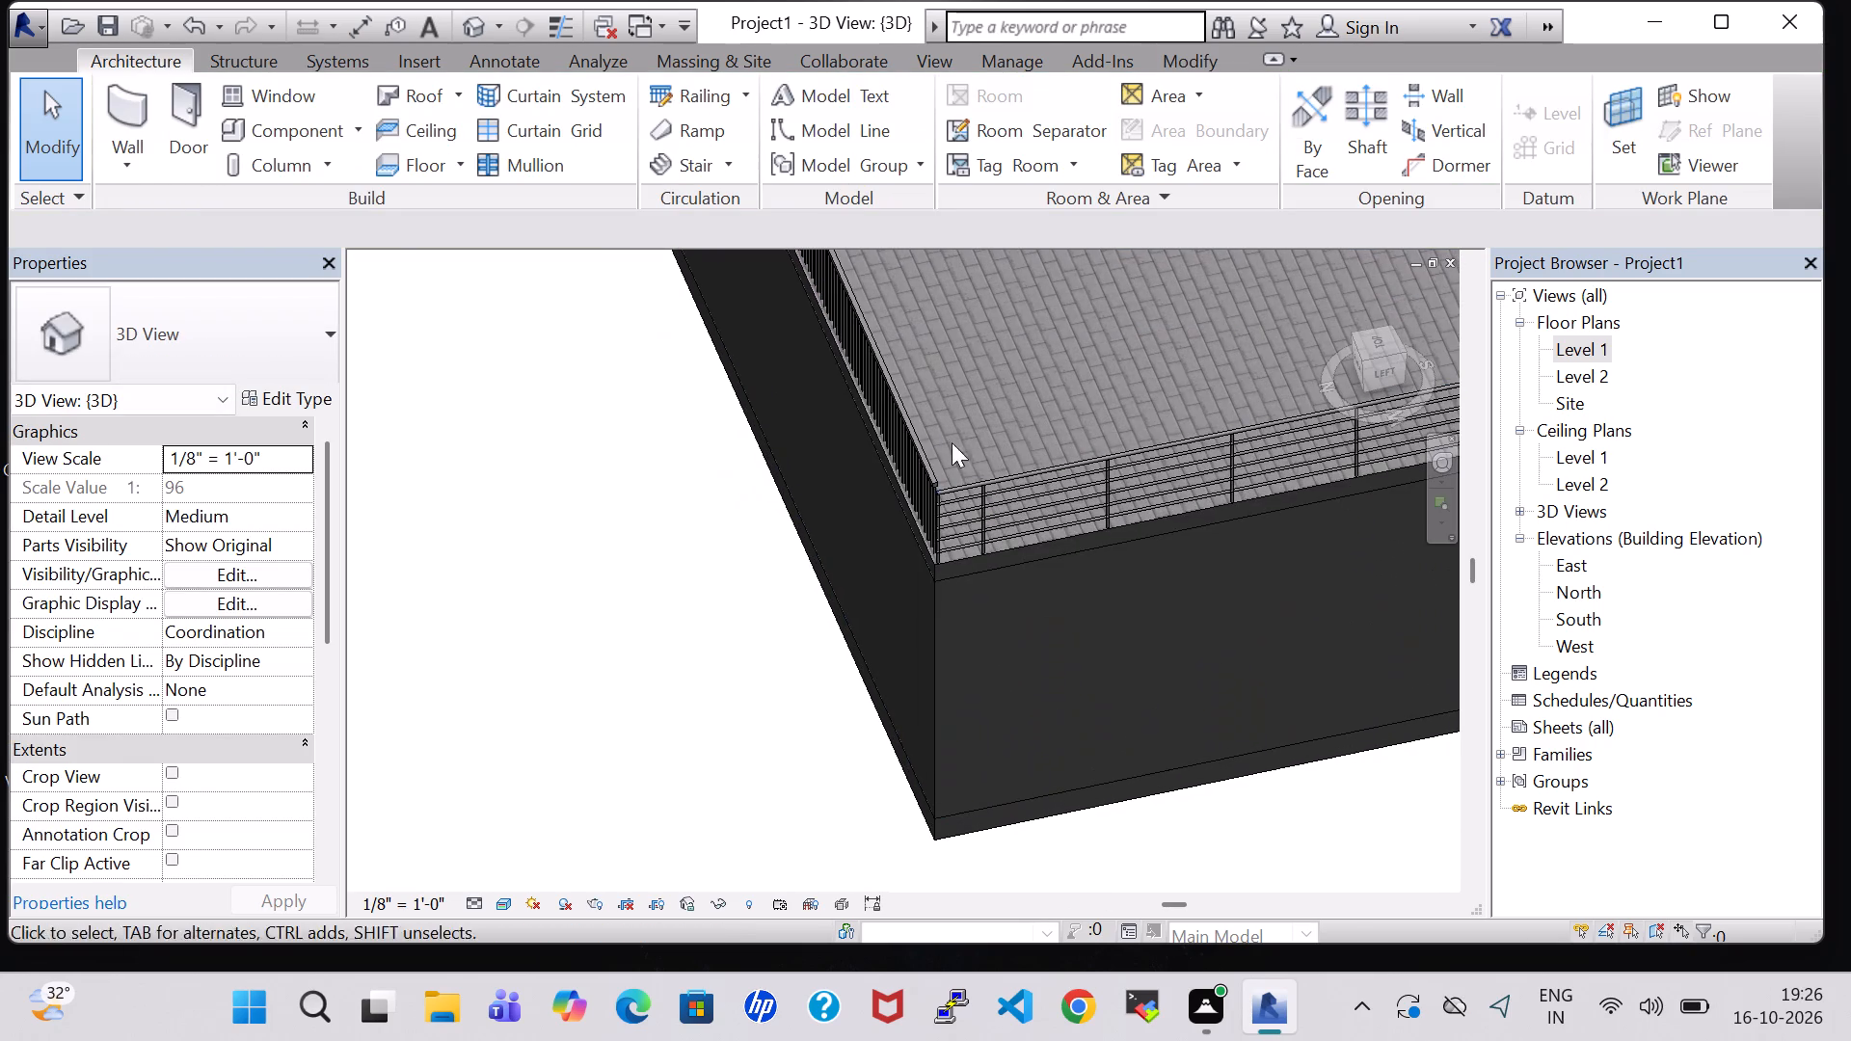
click(899, 442)
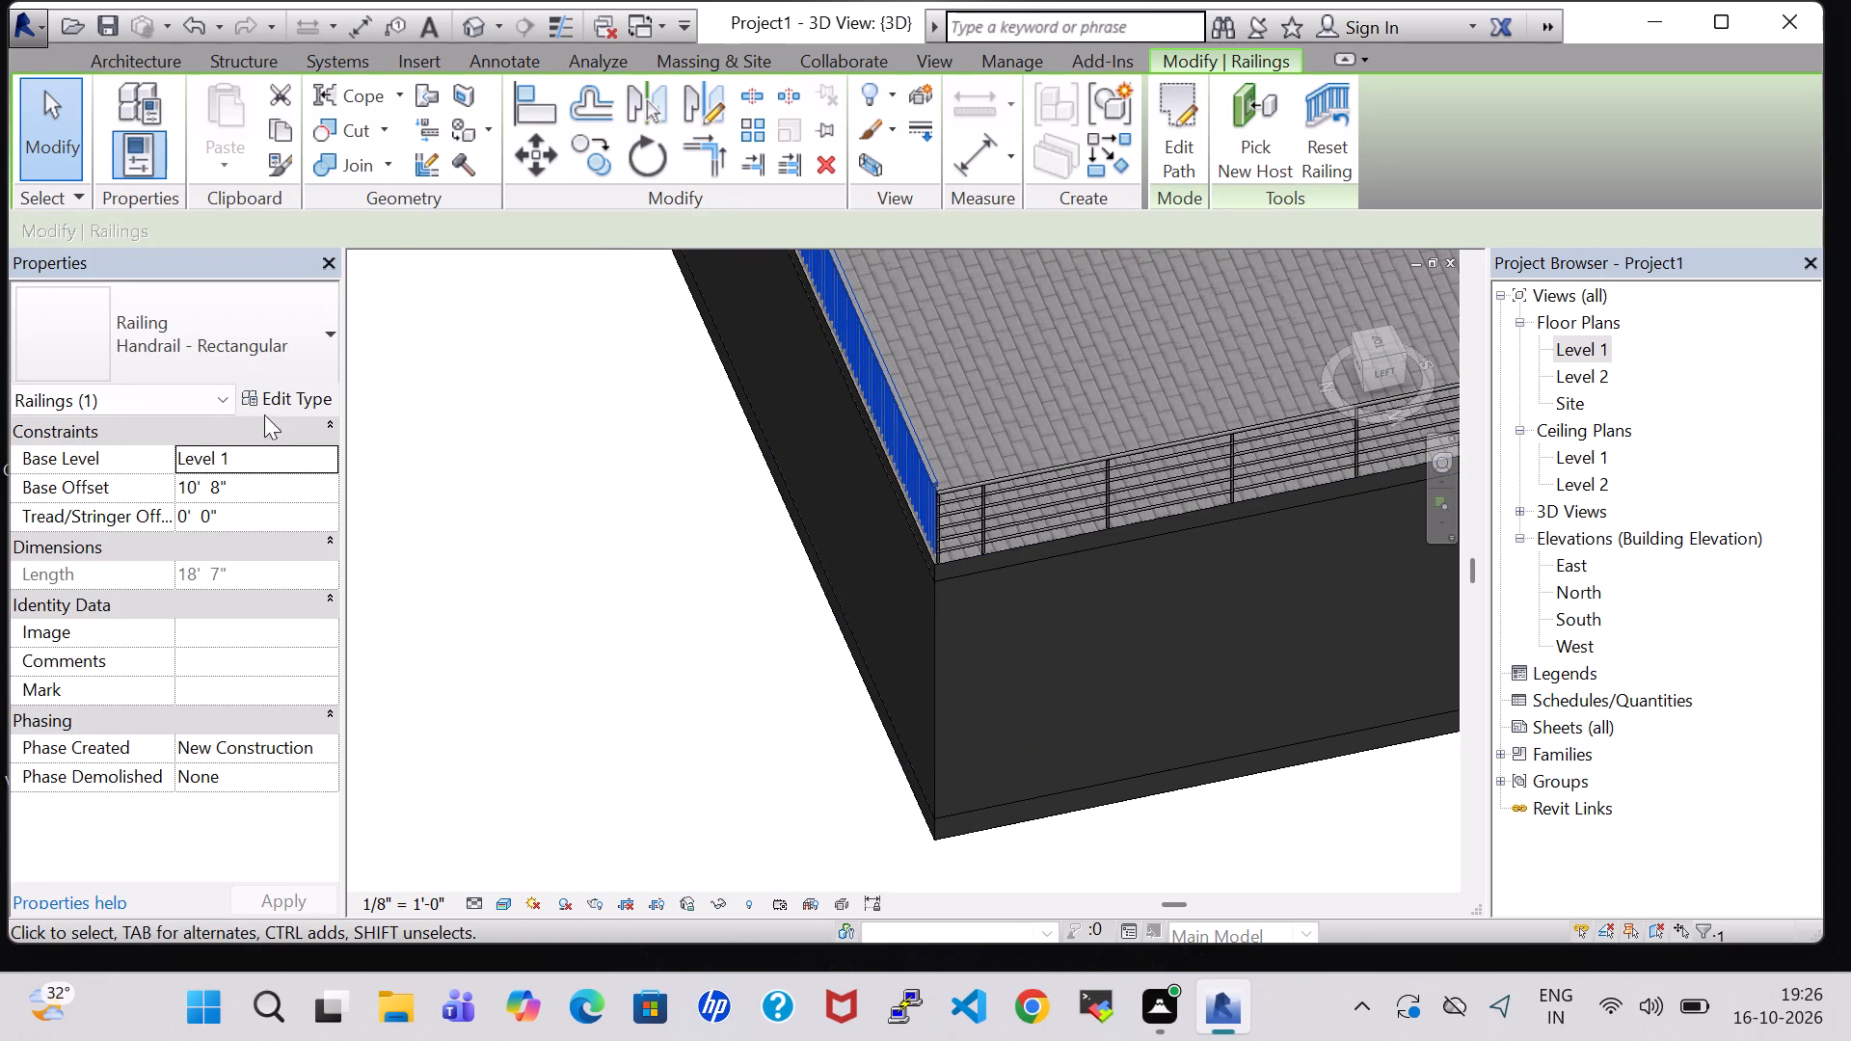
click(266, 358)
click(215, 570)
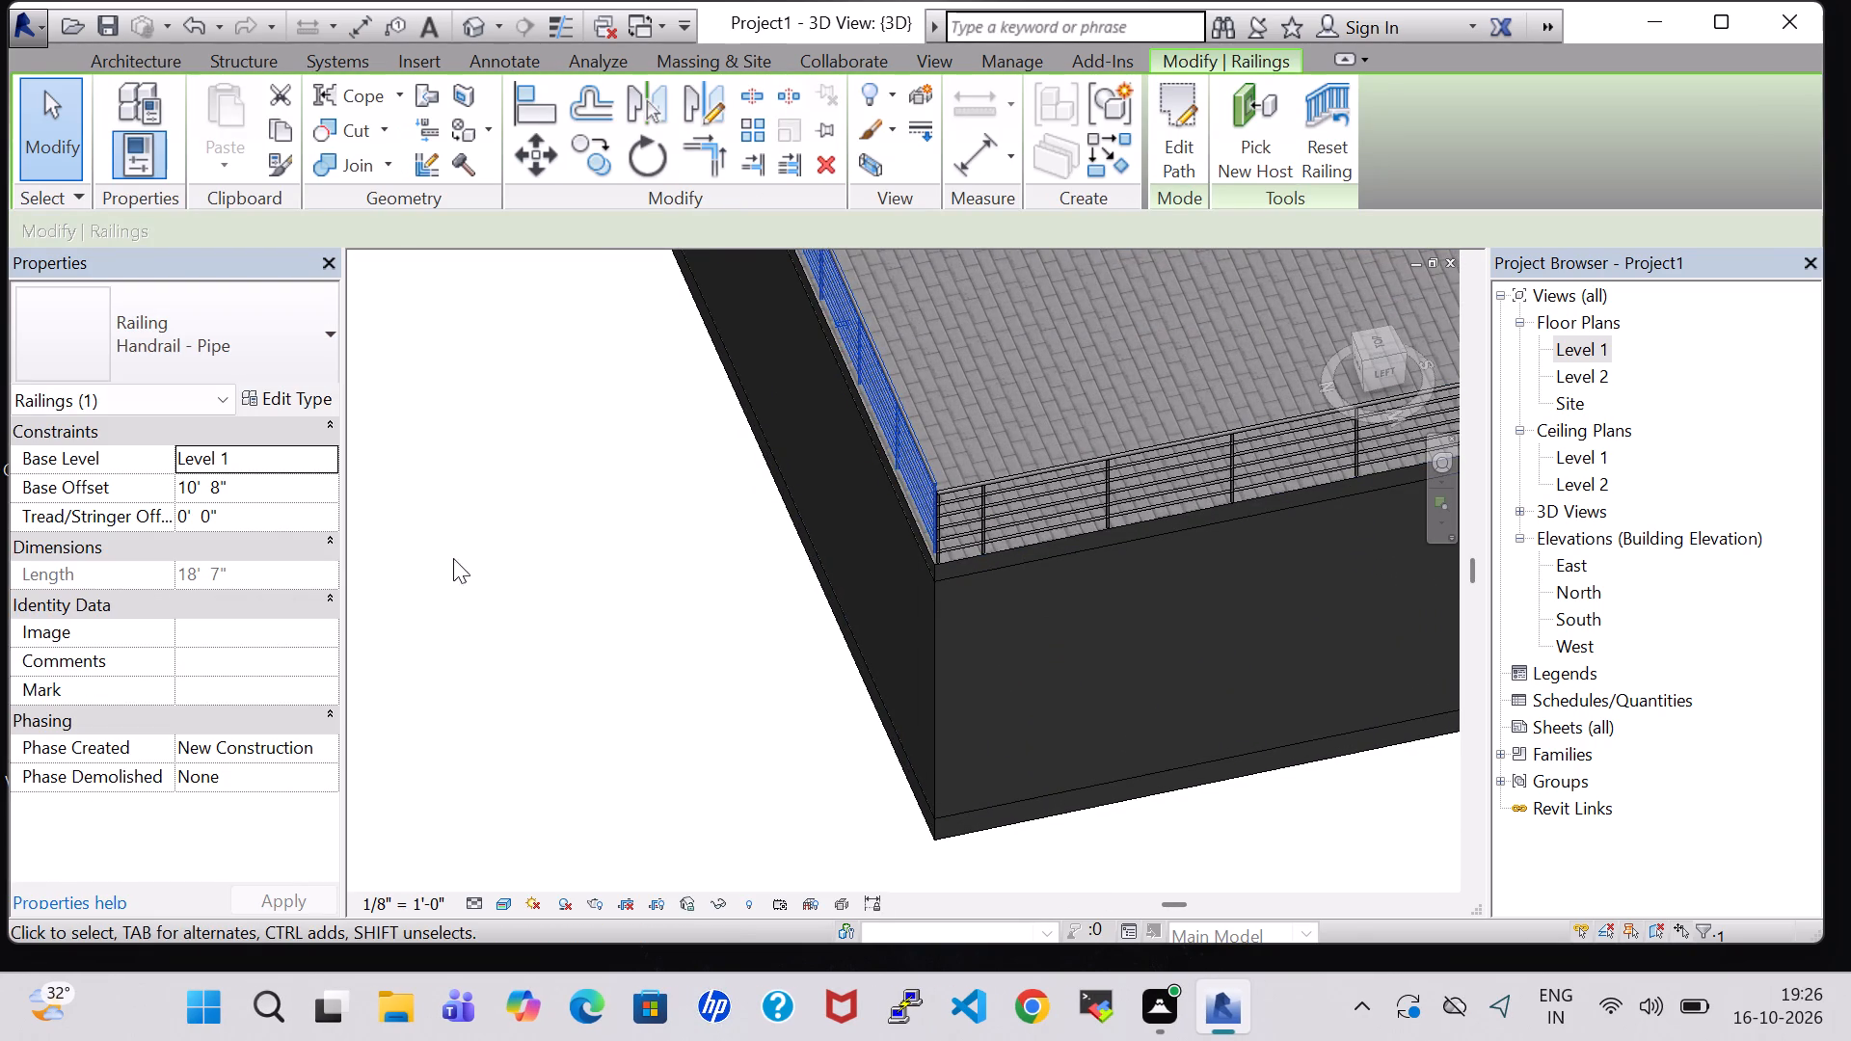
Examine the roof's back edge and railings in 3D and the Level 1 plan to check which part still needs a railing.
scroll(491, 622, down, 2)
shift+middle_drag(665, 724, 679, 727)
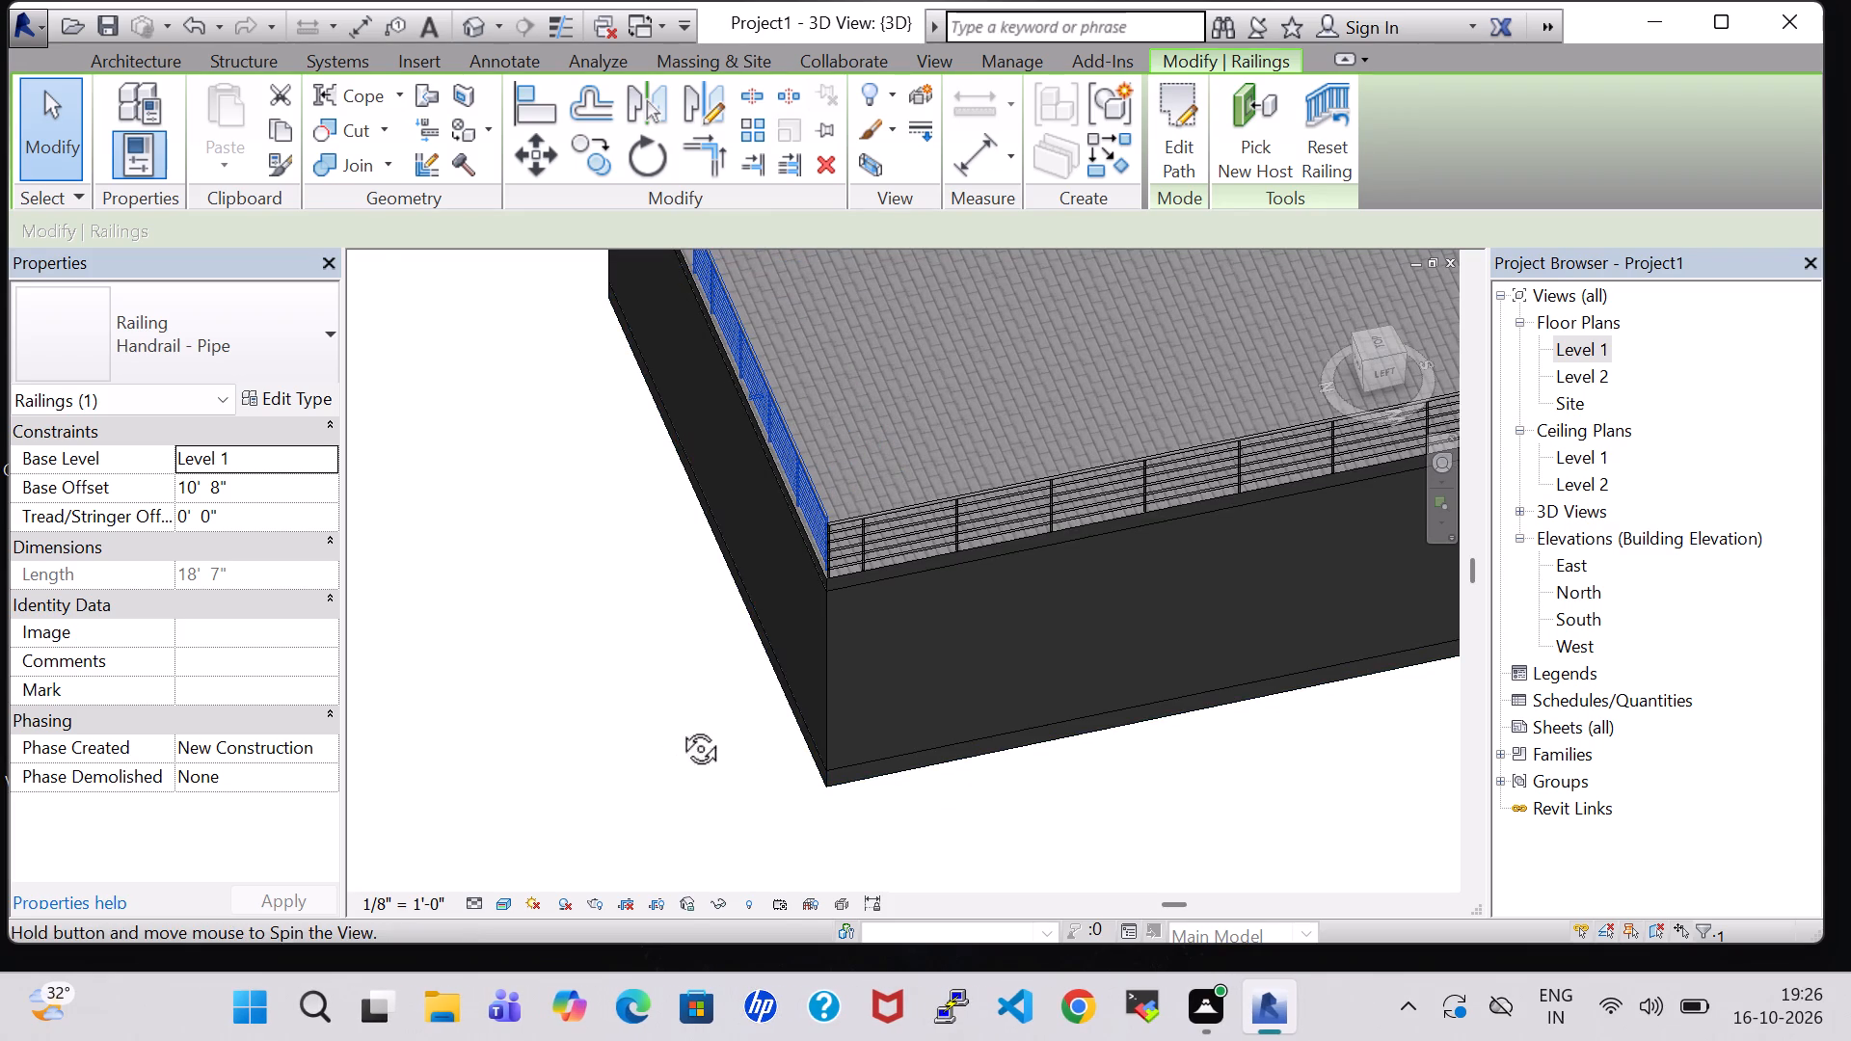
shift+middle_drag(679, 727, 792, 677)
middle_drag(704, 688, 877, 515)
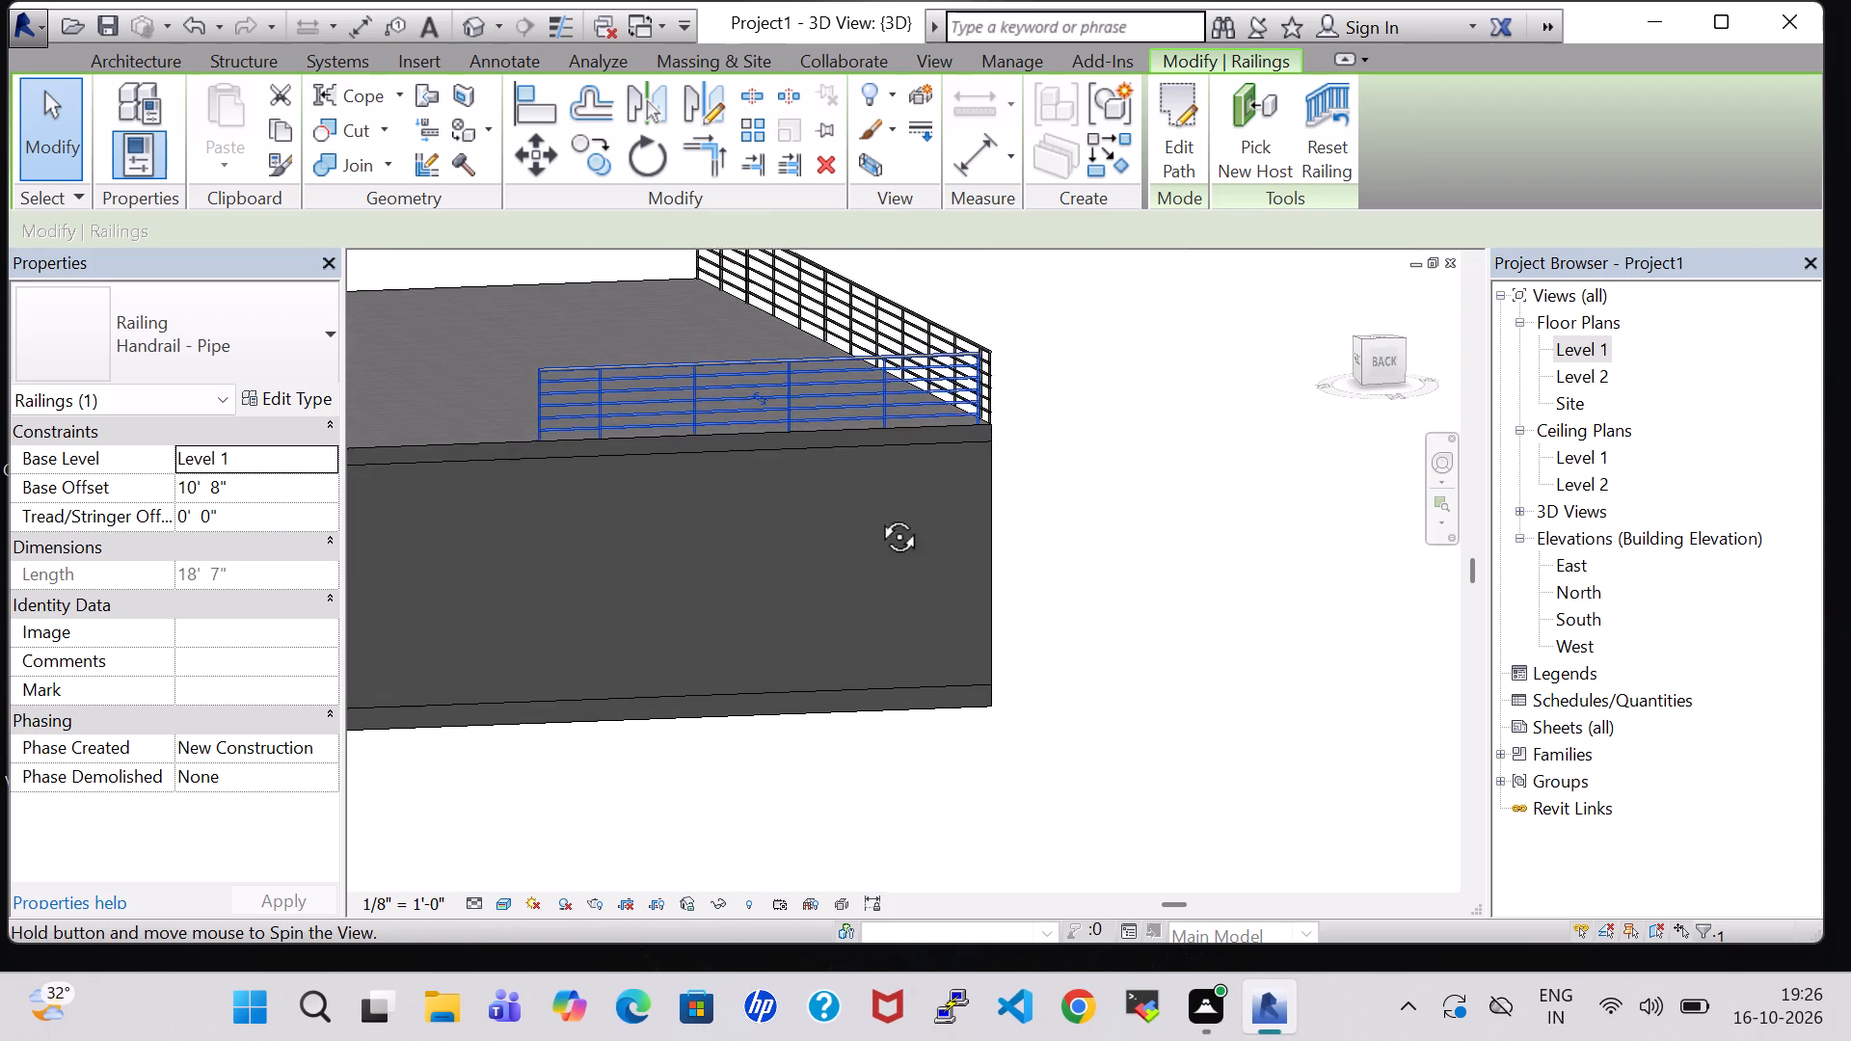
middle_drag(877, 515, 950, 535)
middle_drag(1052, 546, 1403, 578)
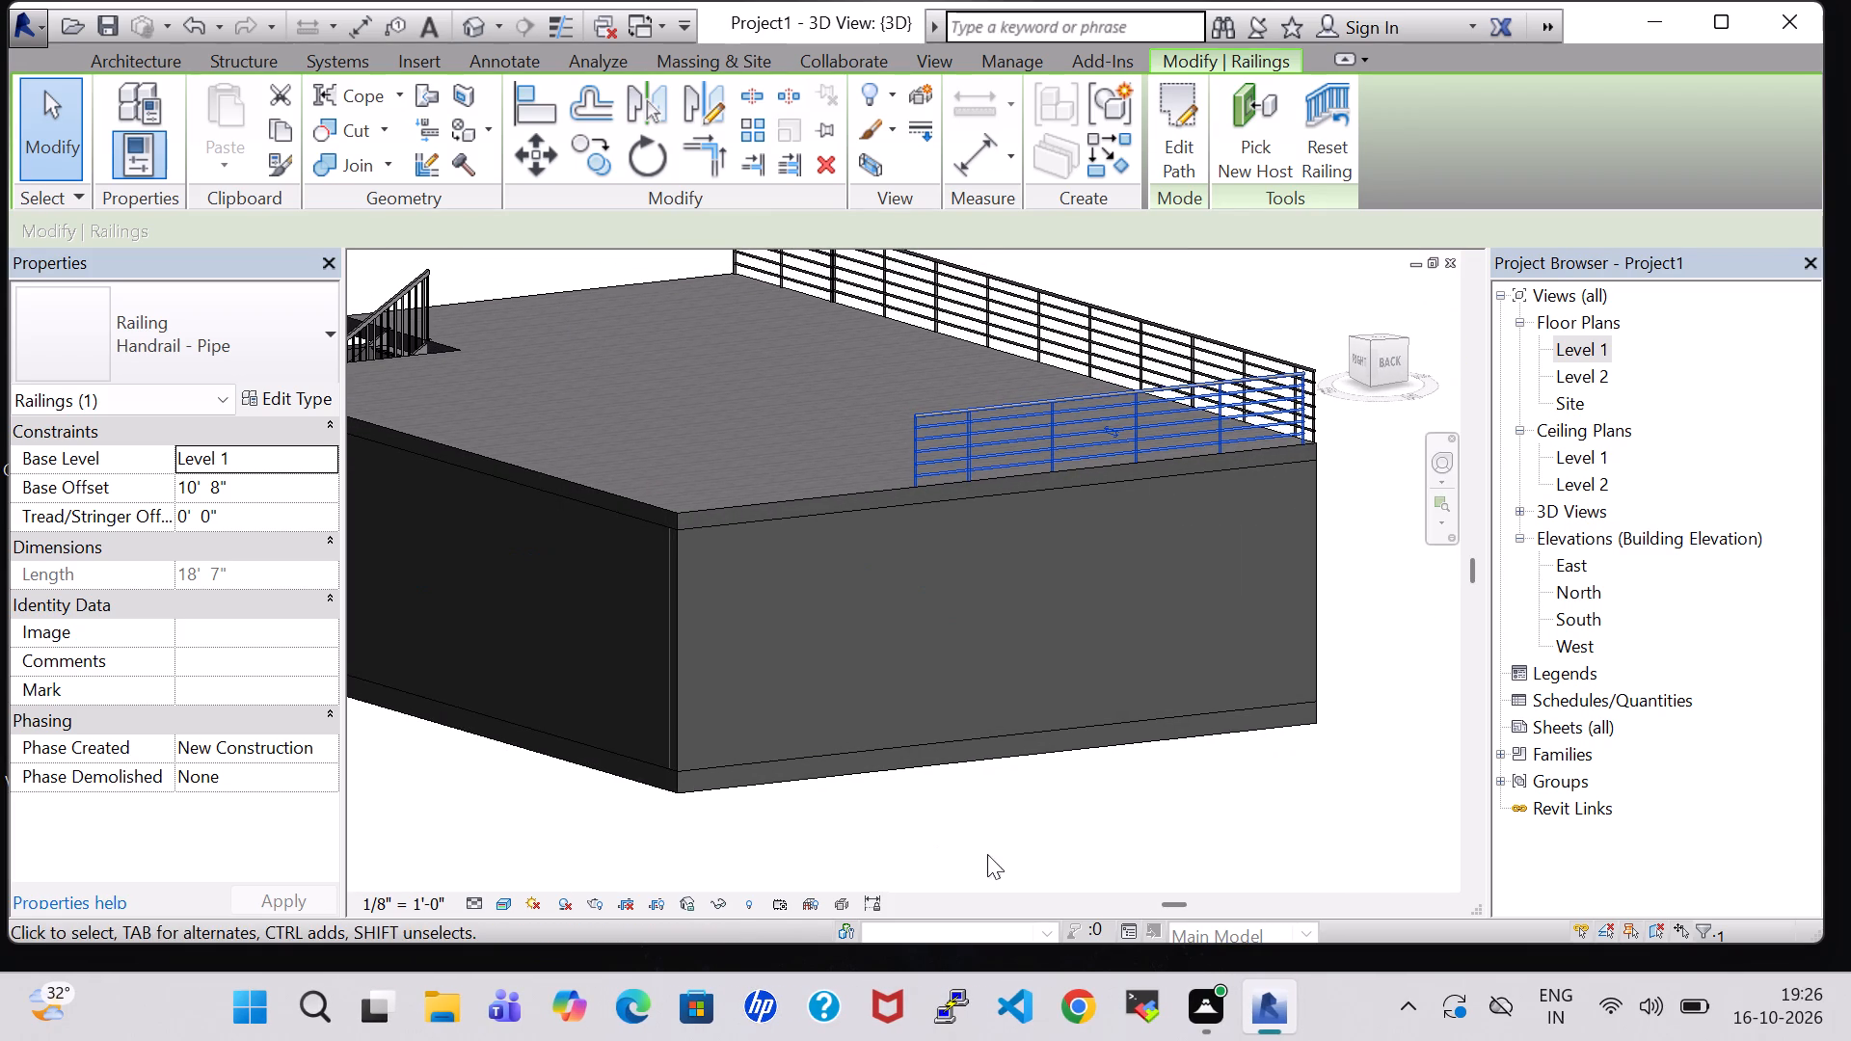
shift+middle_drag(987, 823, 878, 799)
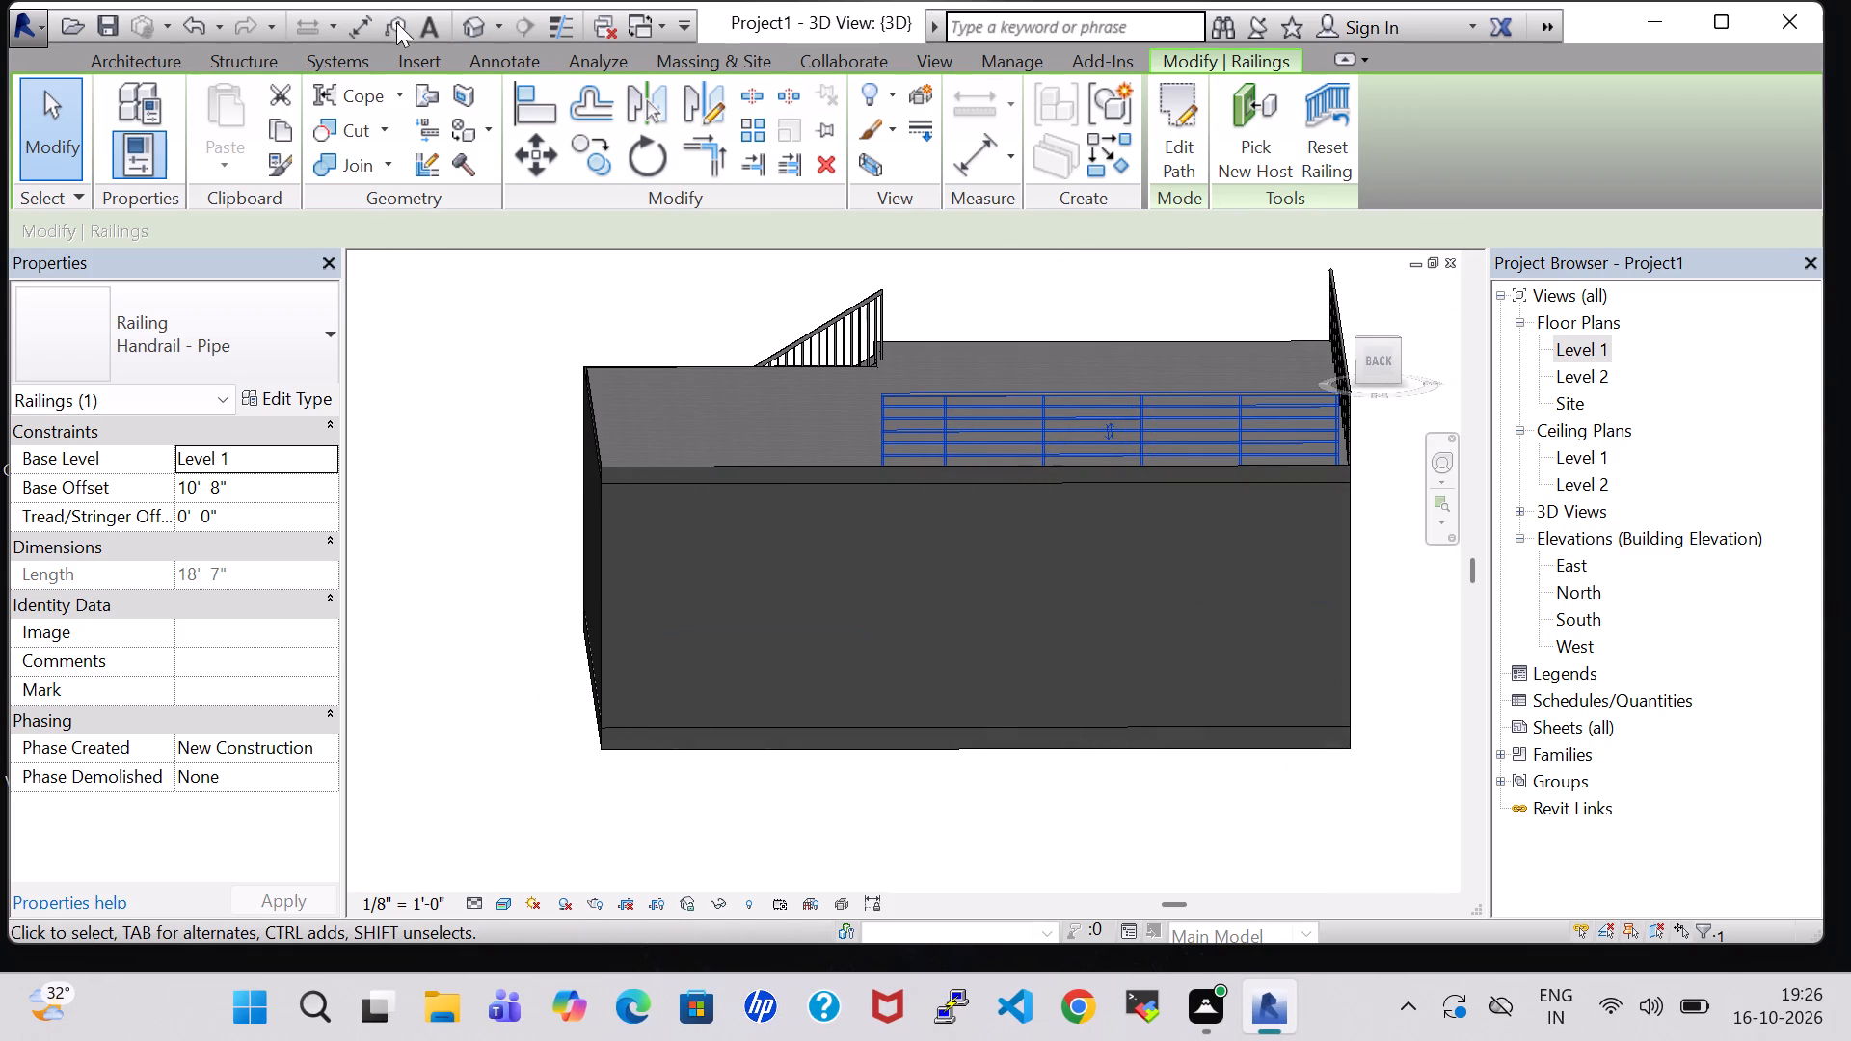
double_click(1598, 351)
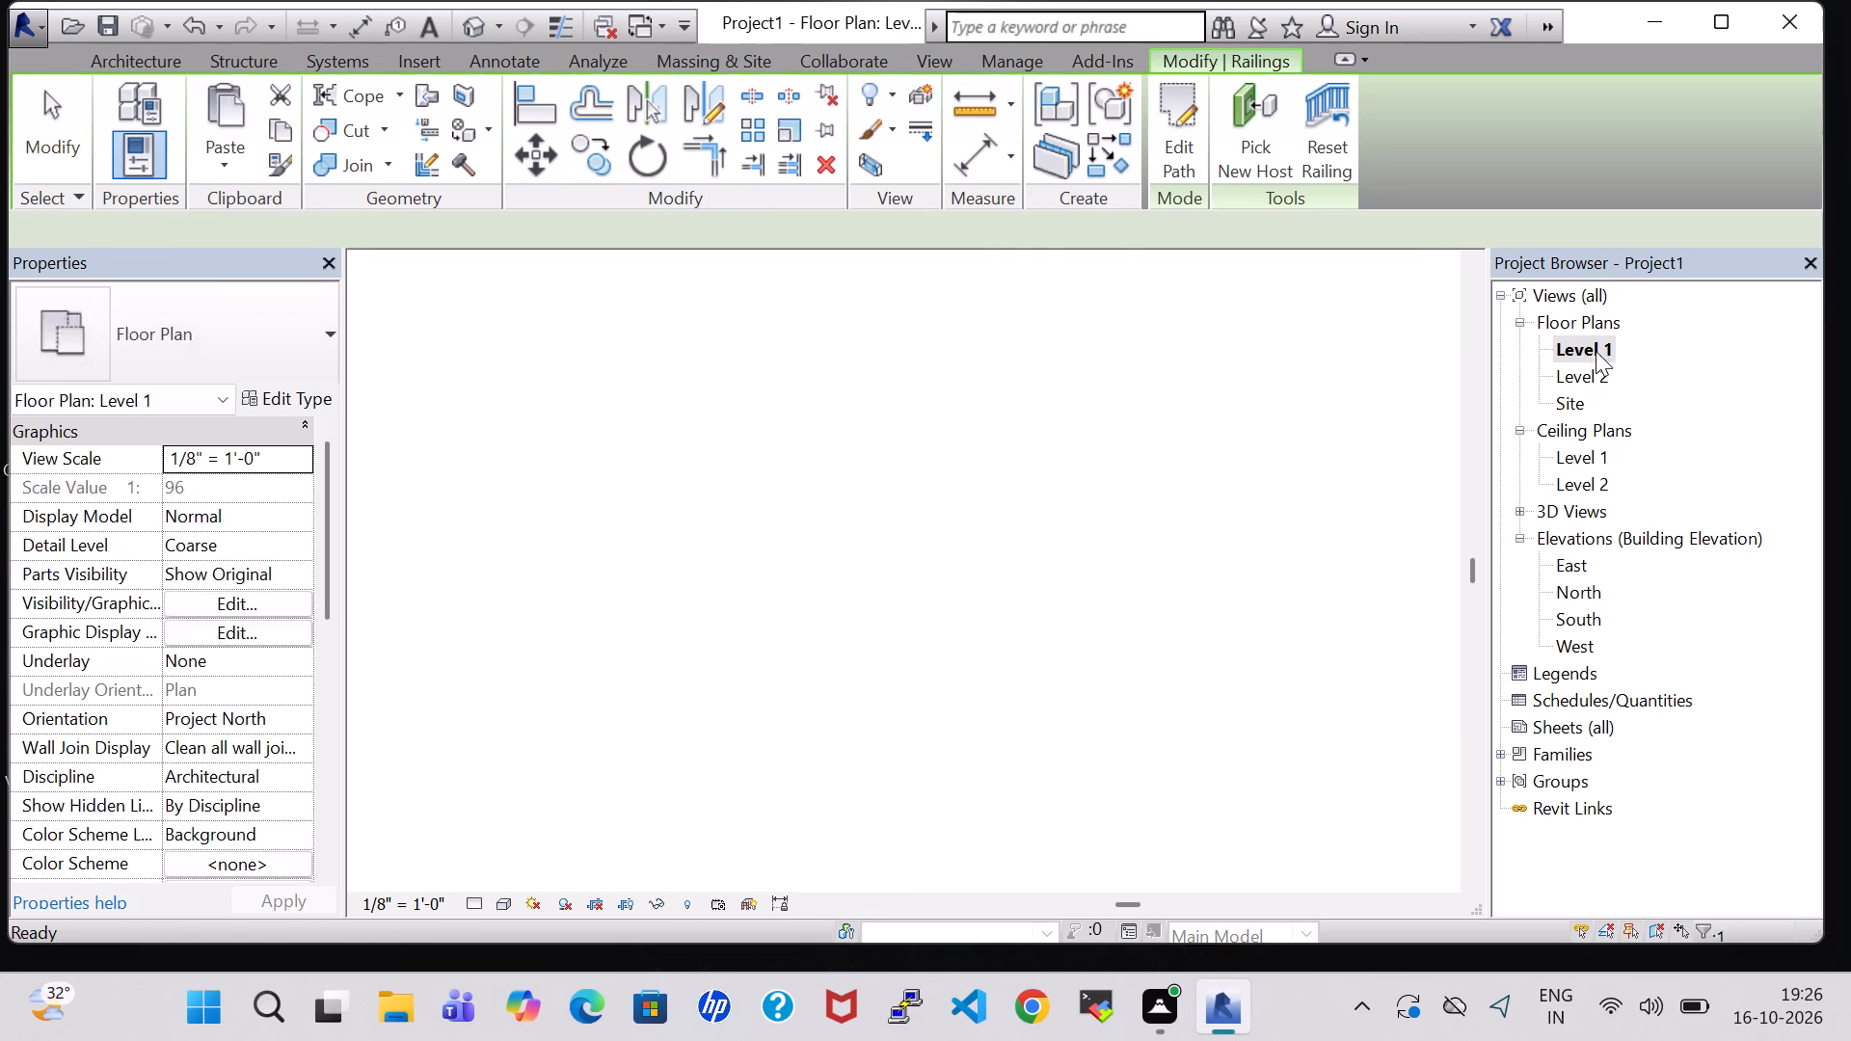
scroll(892, 505, down, 4)
middle_drag(926, 467, 939, 724)
scroll(939, 703, down, 1)
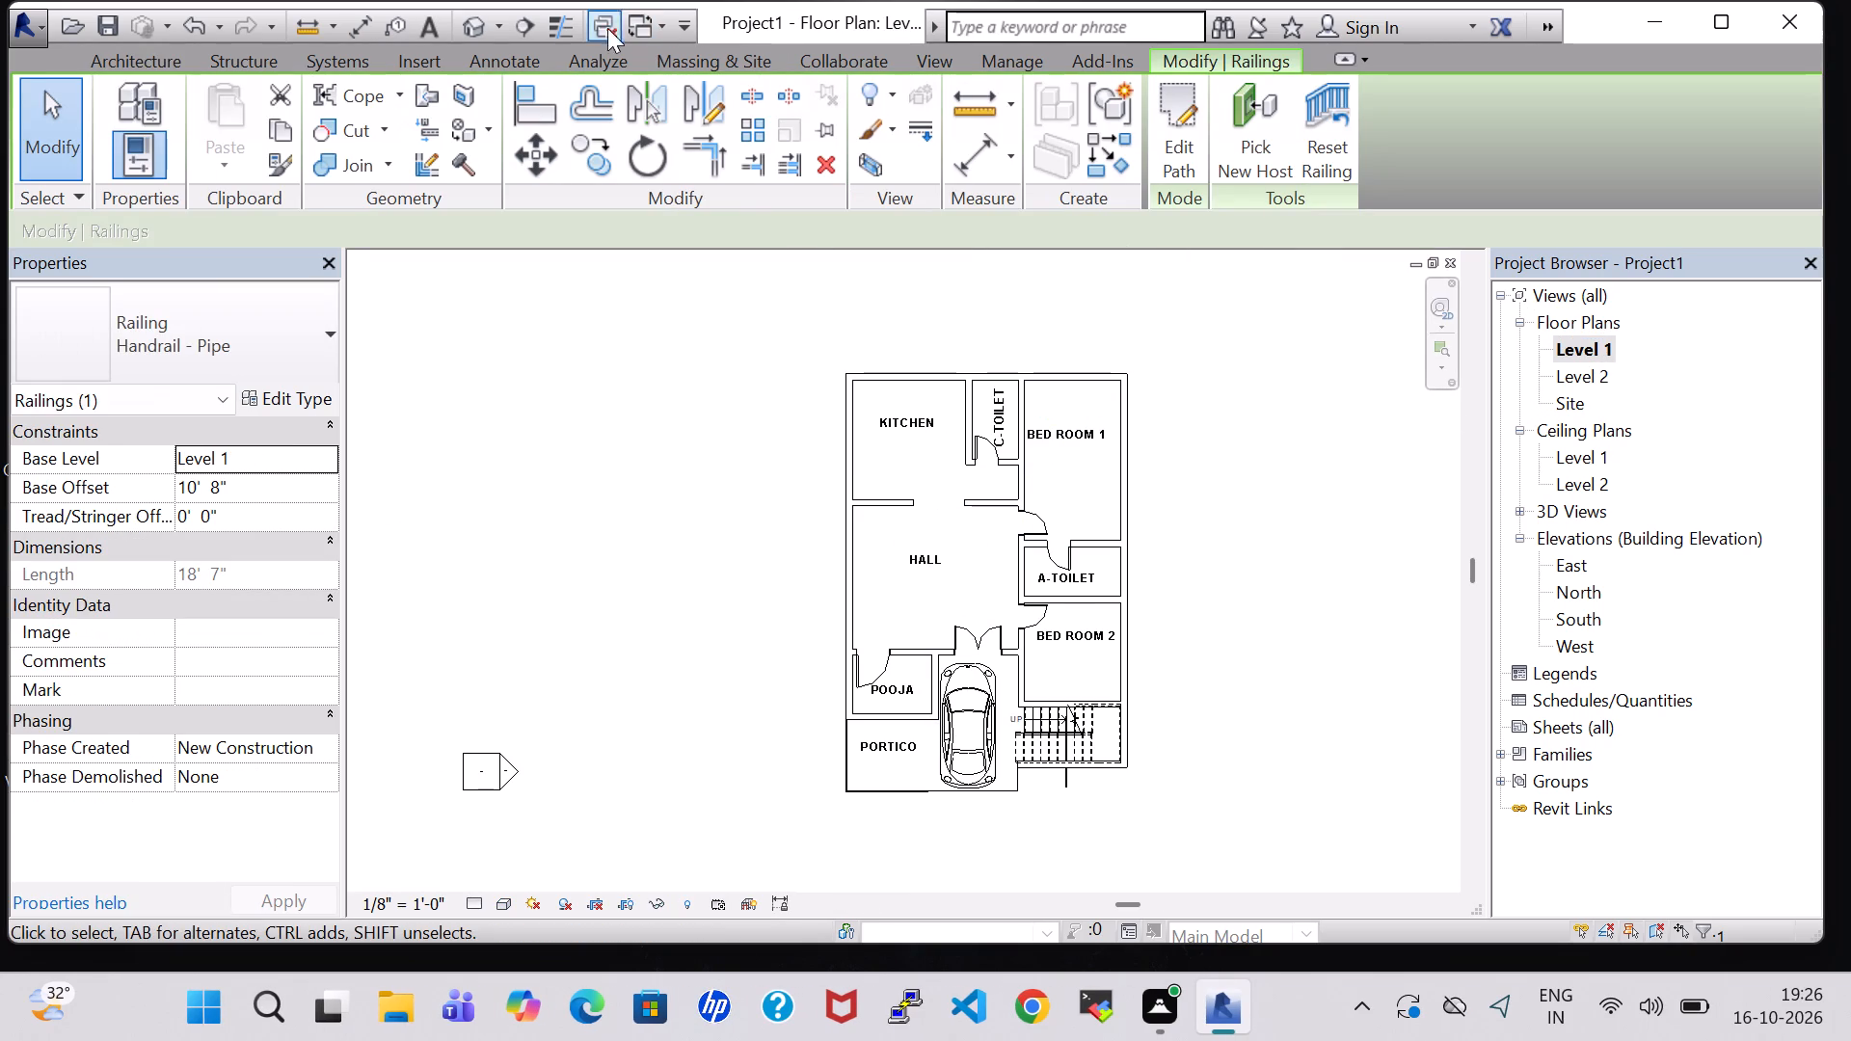
click(468, 20)
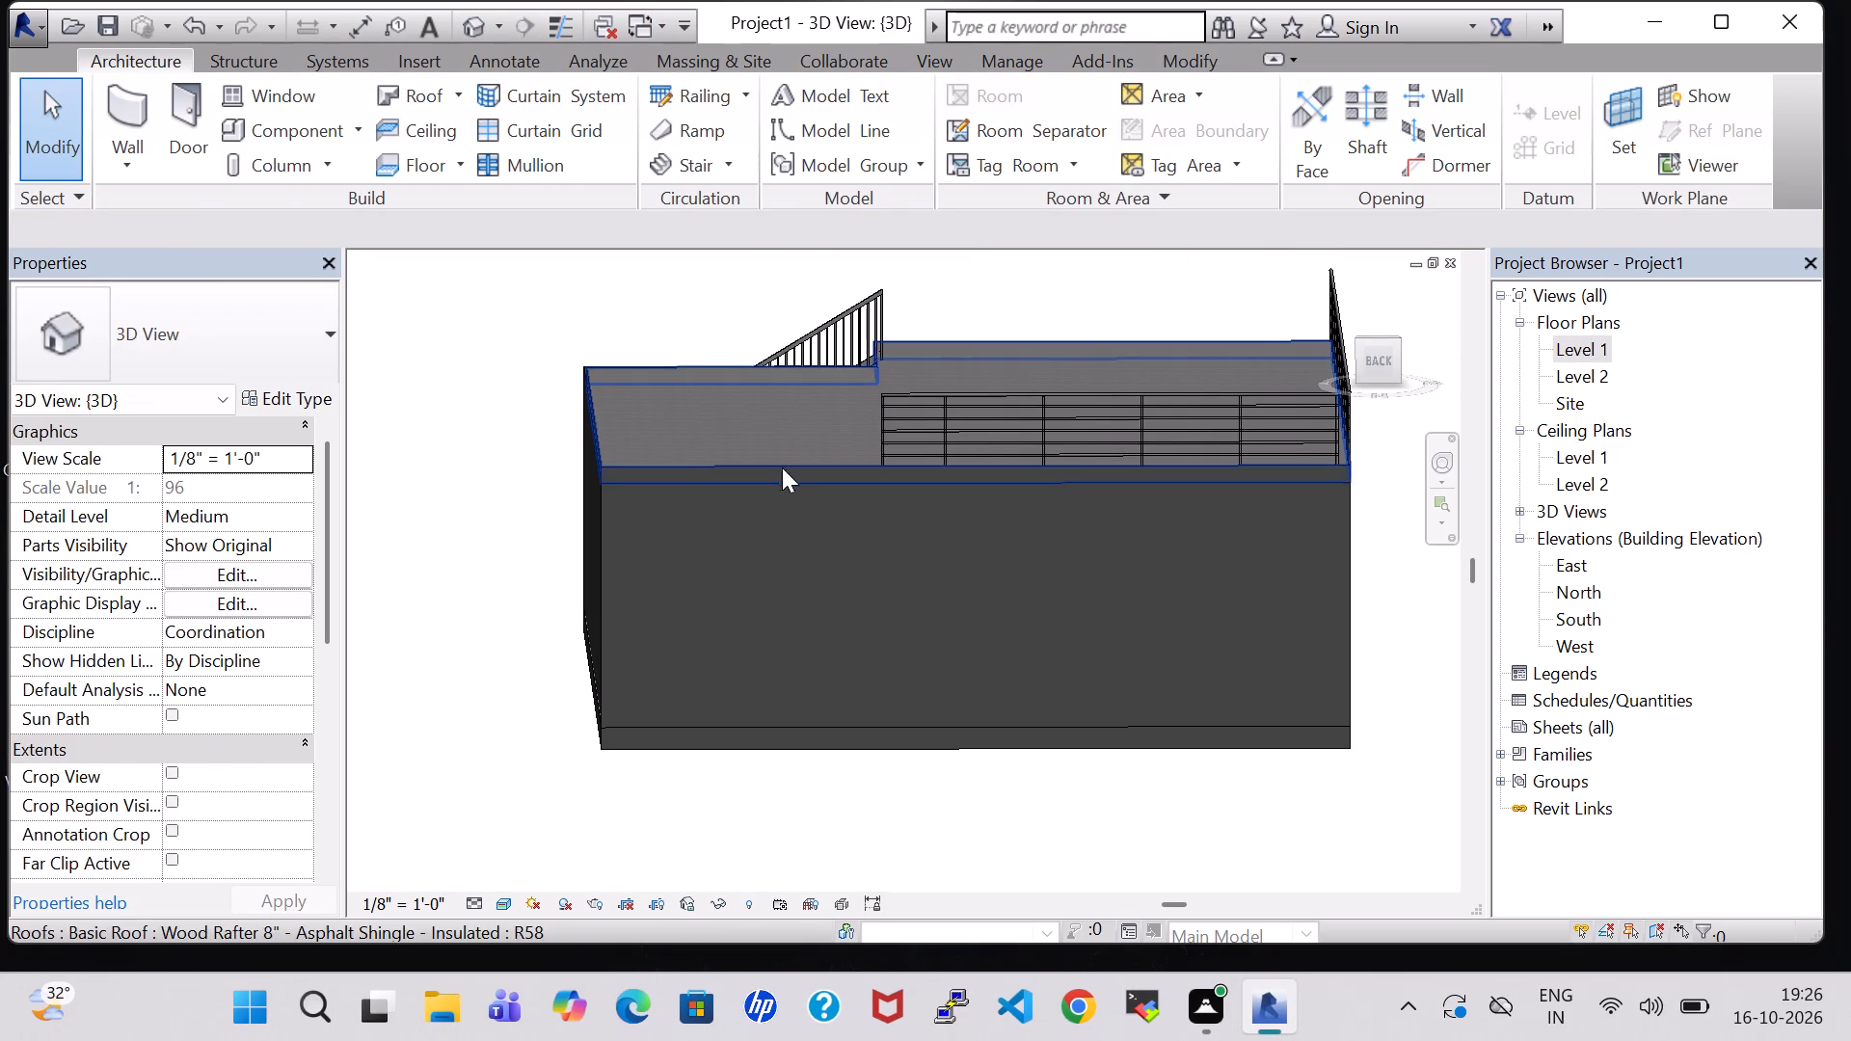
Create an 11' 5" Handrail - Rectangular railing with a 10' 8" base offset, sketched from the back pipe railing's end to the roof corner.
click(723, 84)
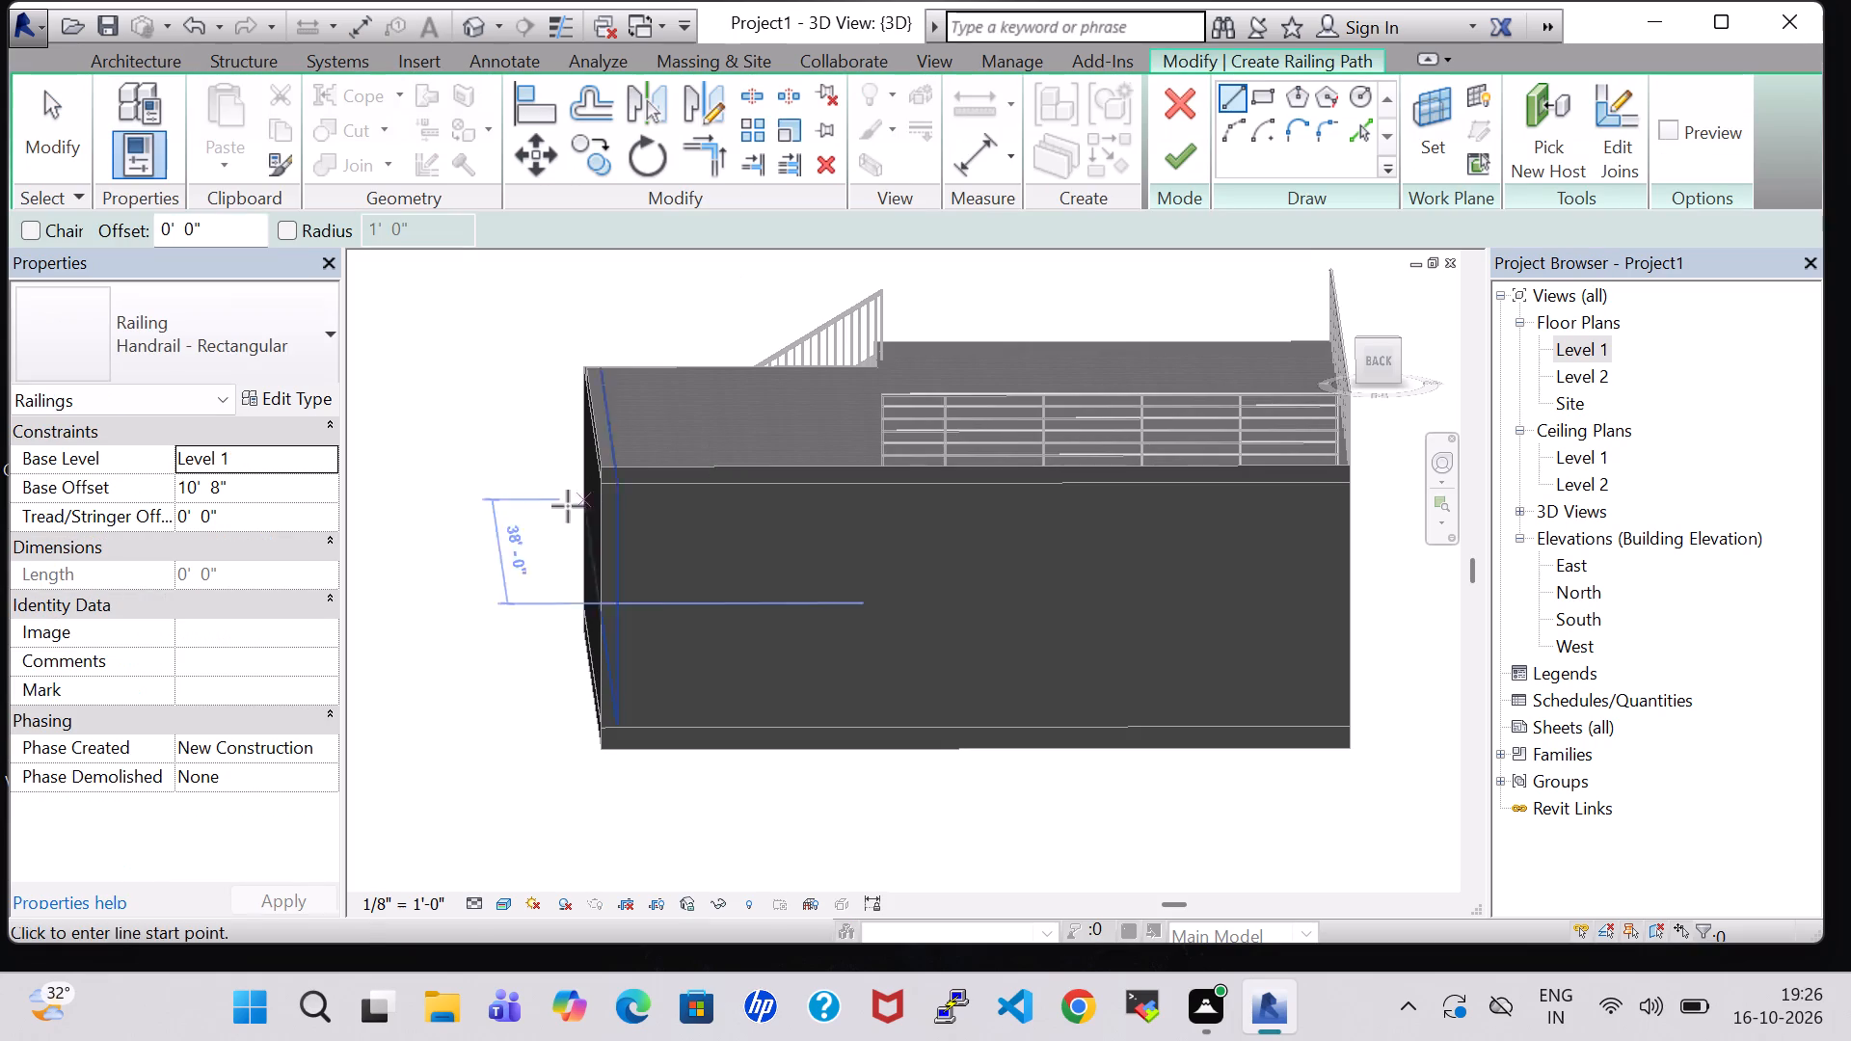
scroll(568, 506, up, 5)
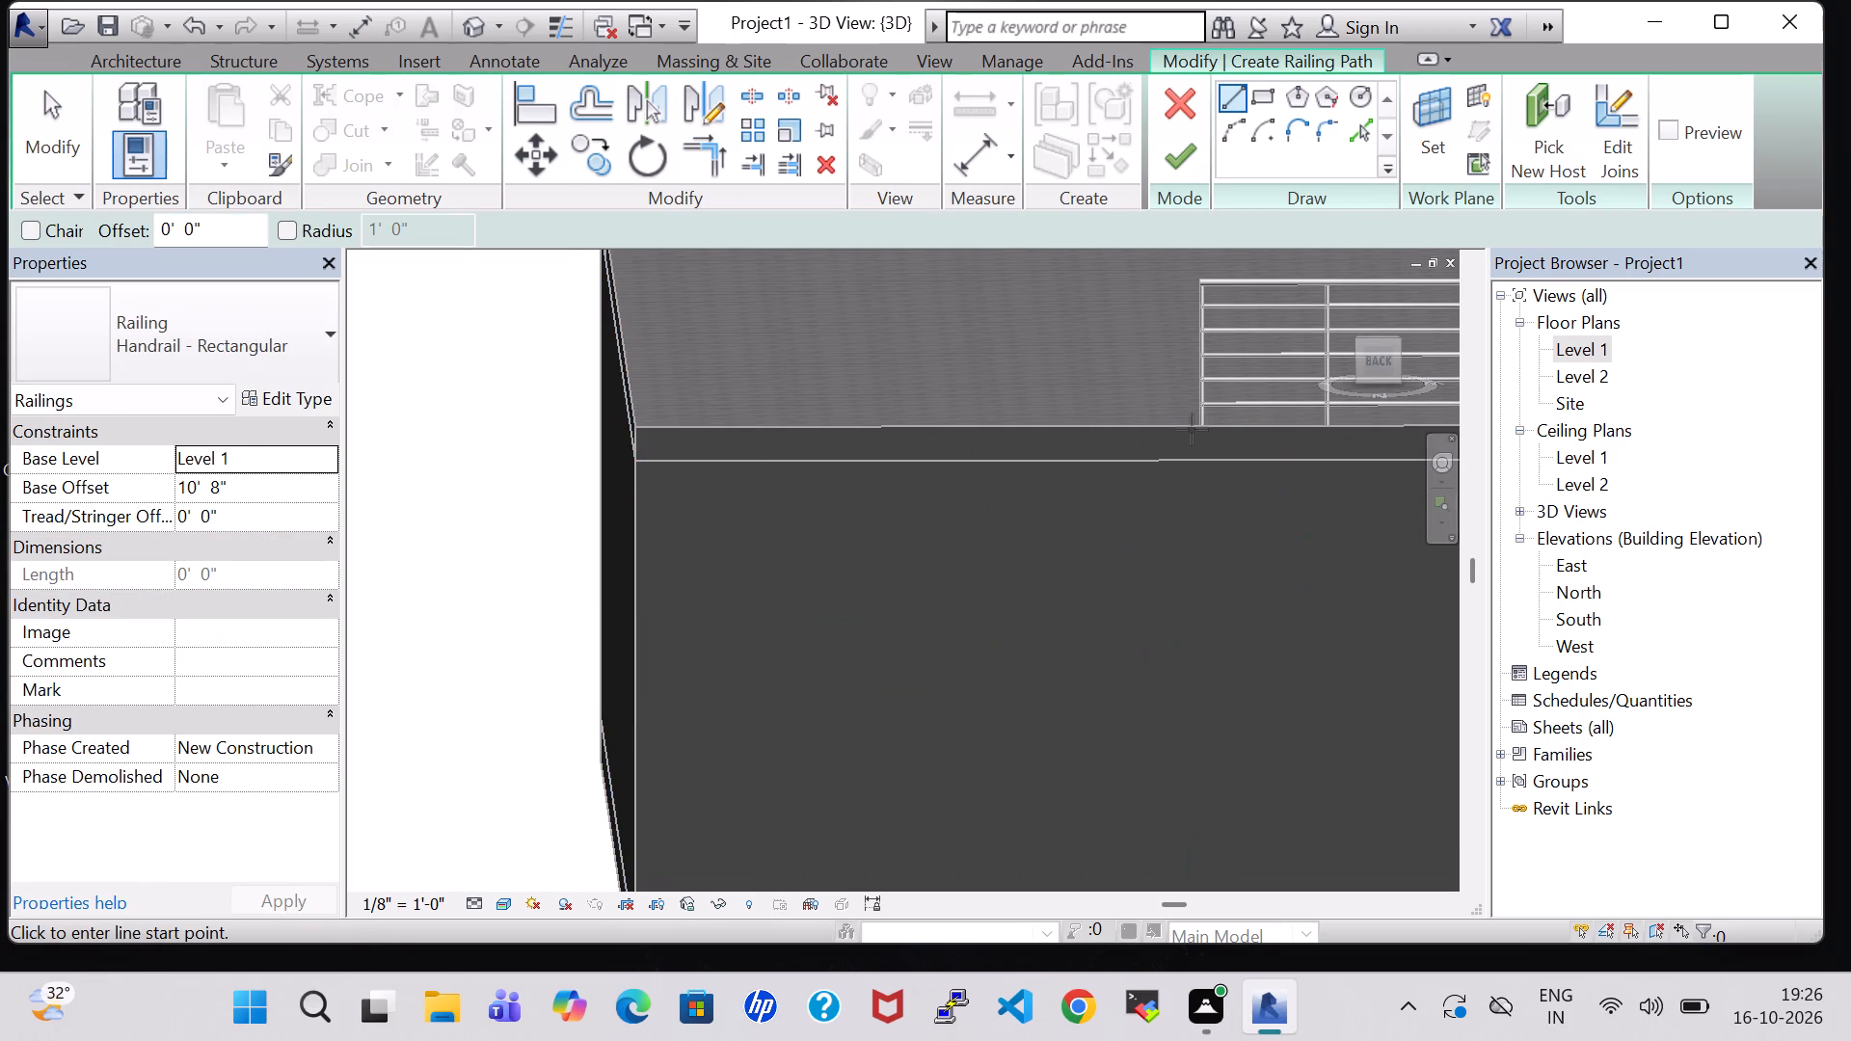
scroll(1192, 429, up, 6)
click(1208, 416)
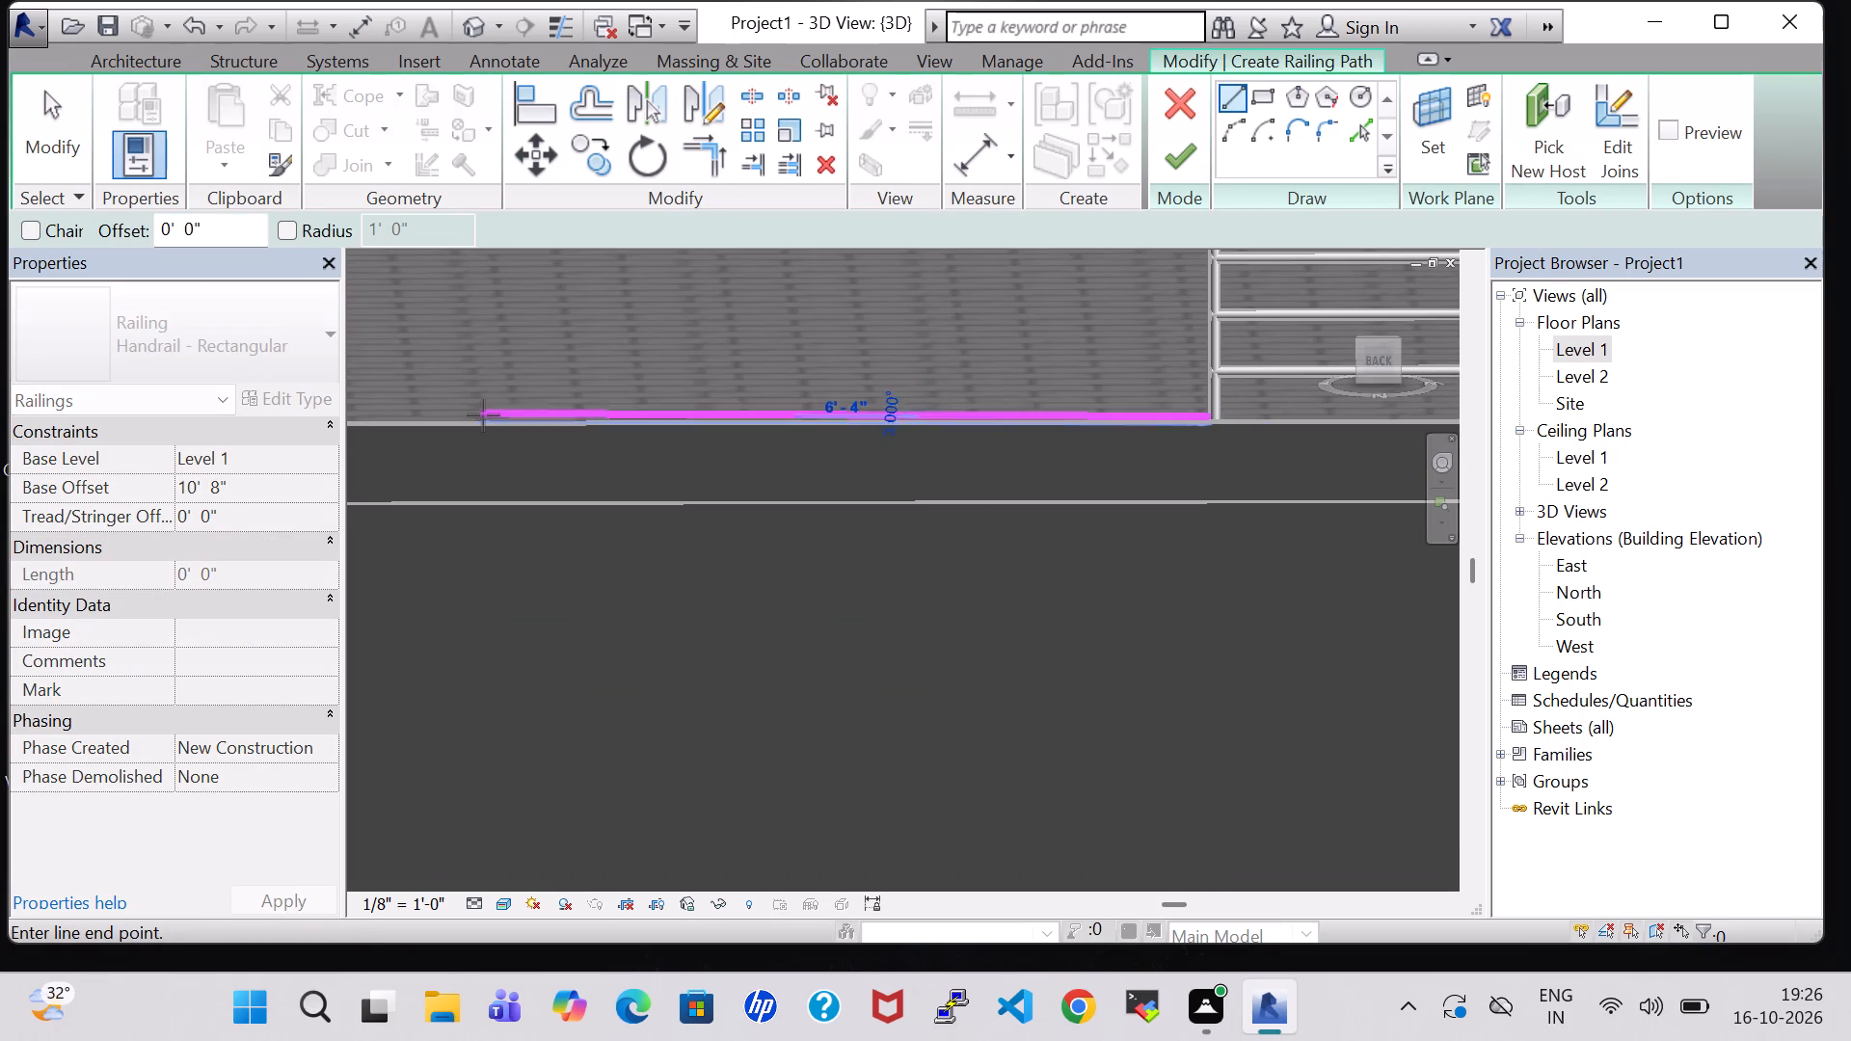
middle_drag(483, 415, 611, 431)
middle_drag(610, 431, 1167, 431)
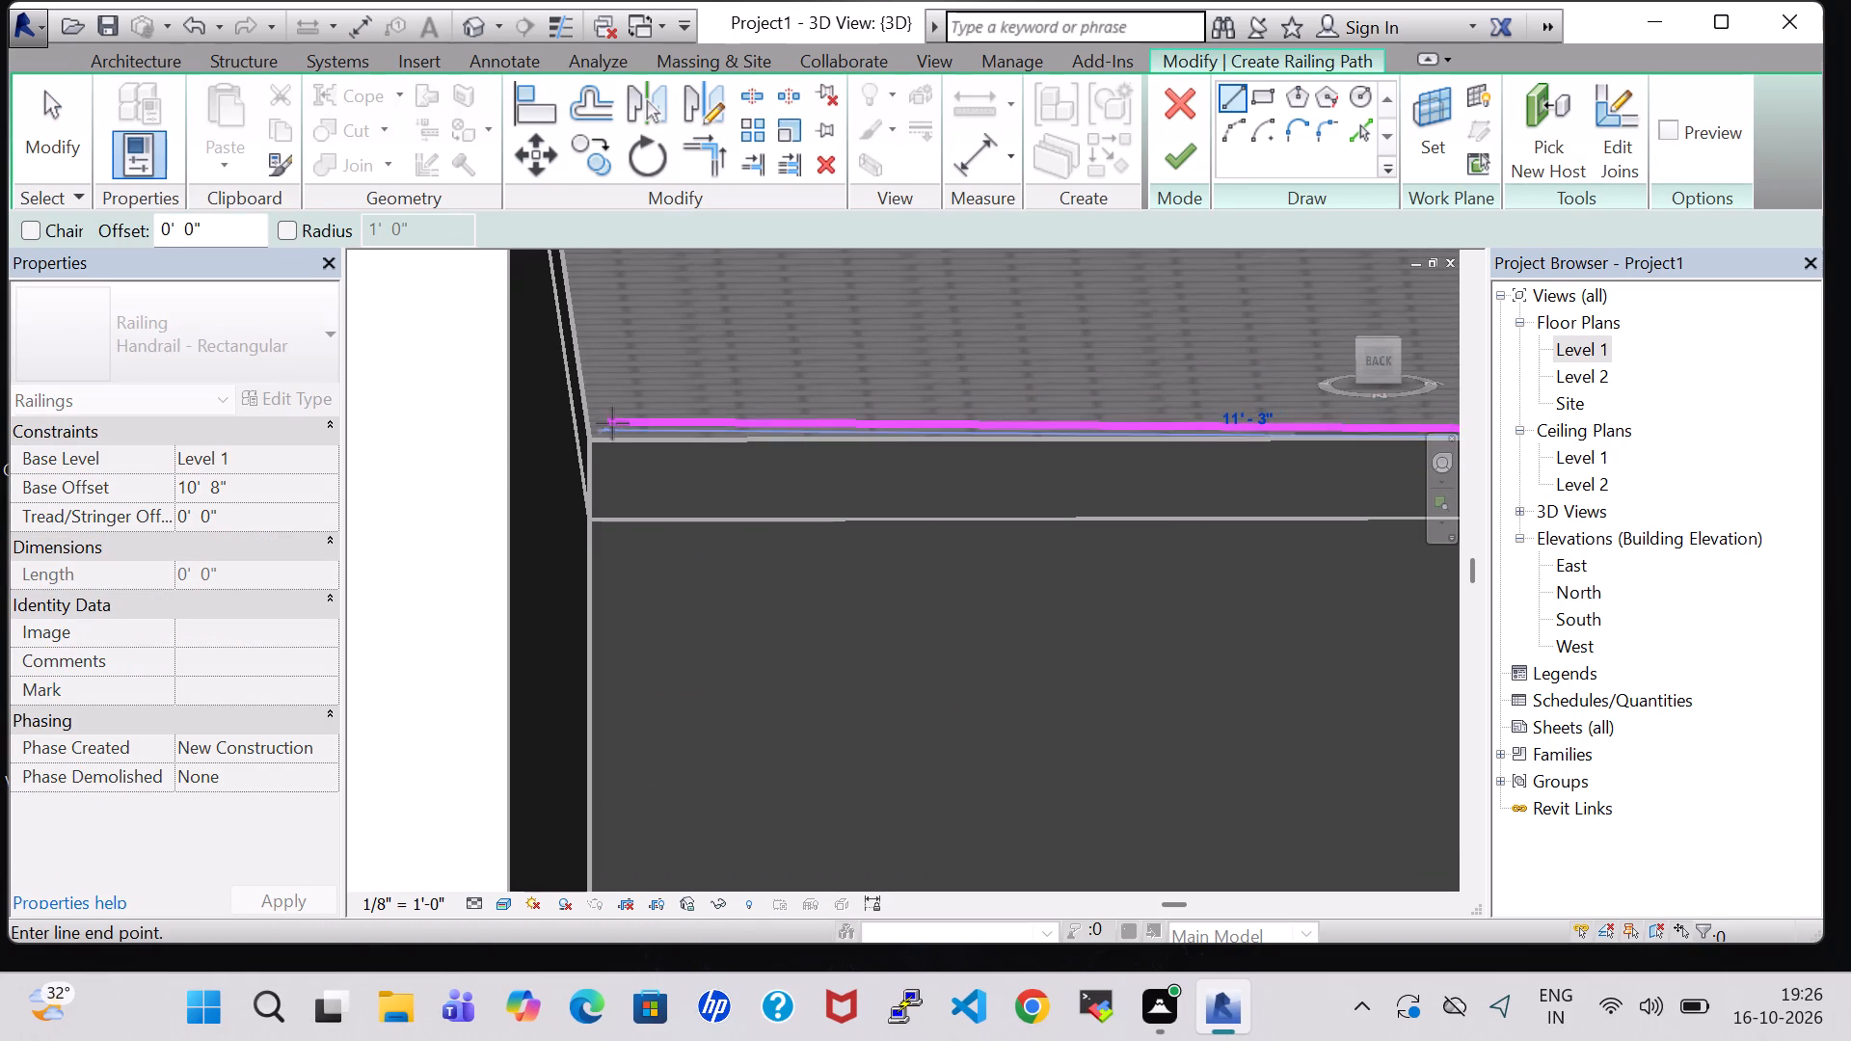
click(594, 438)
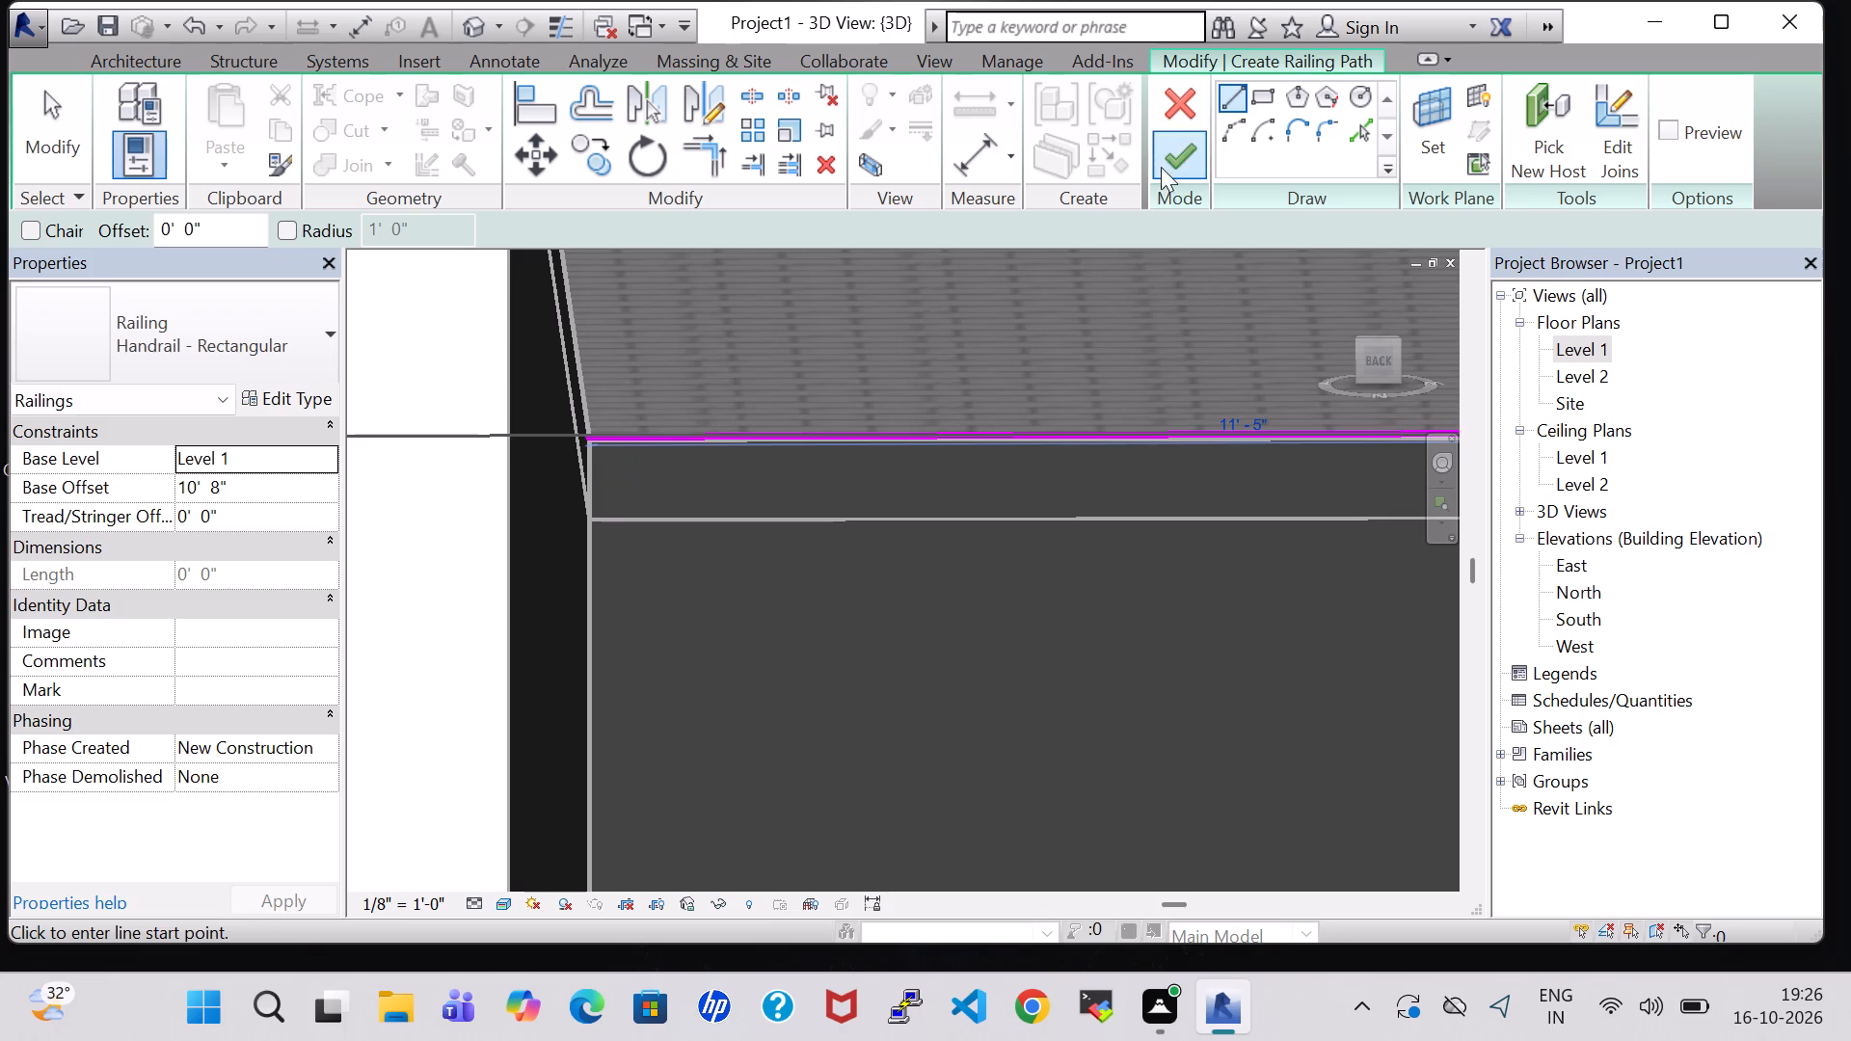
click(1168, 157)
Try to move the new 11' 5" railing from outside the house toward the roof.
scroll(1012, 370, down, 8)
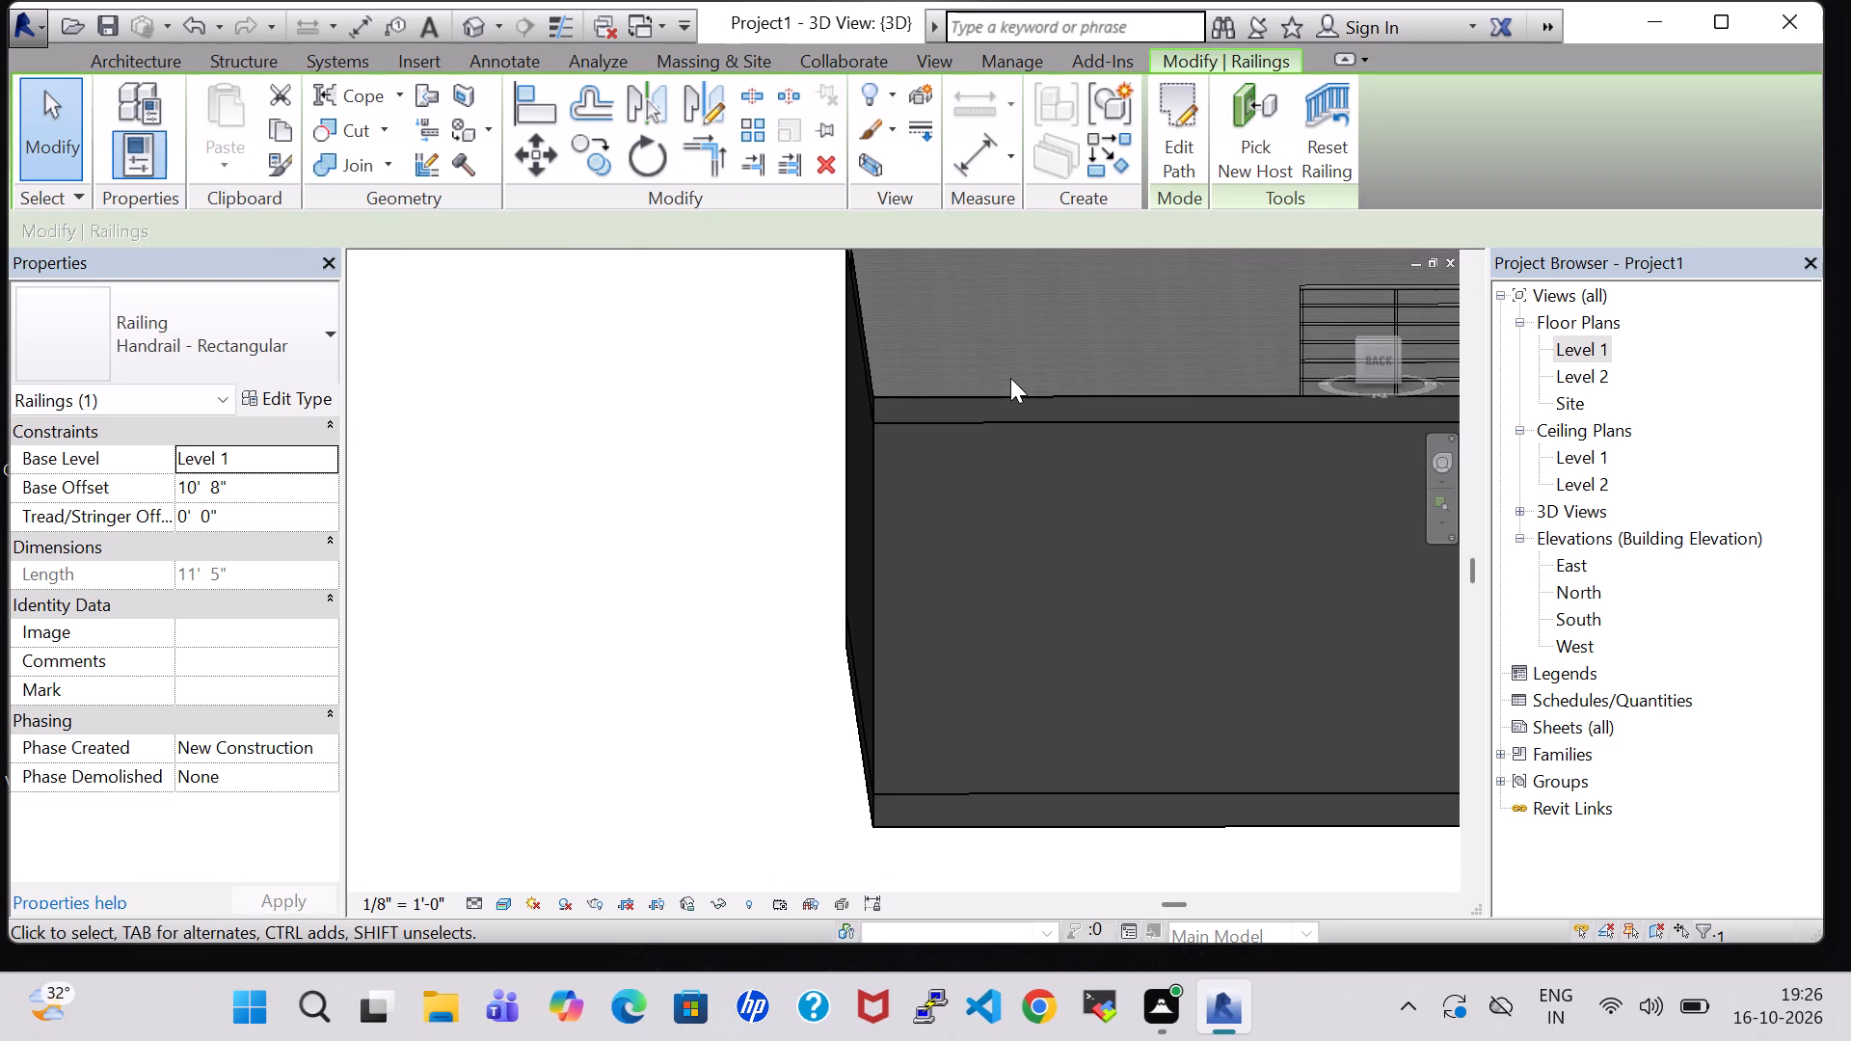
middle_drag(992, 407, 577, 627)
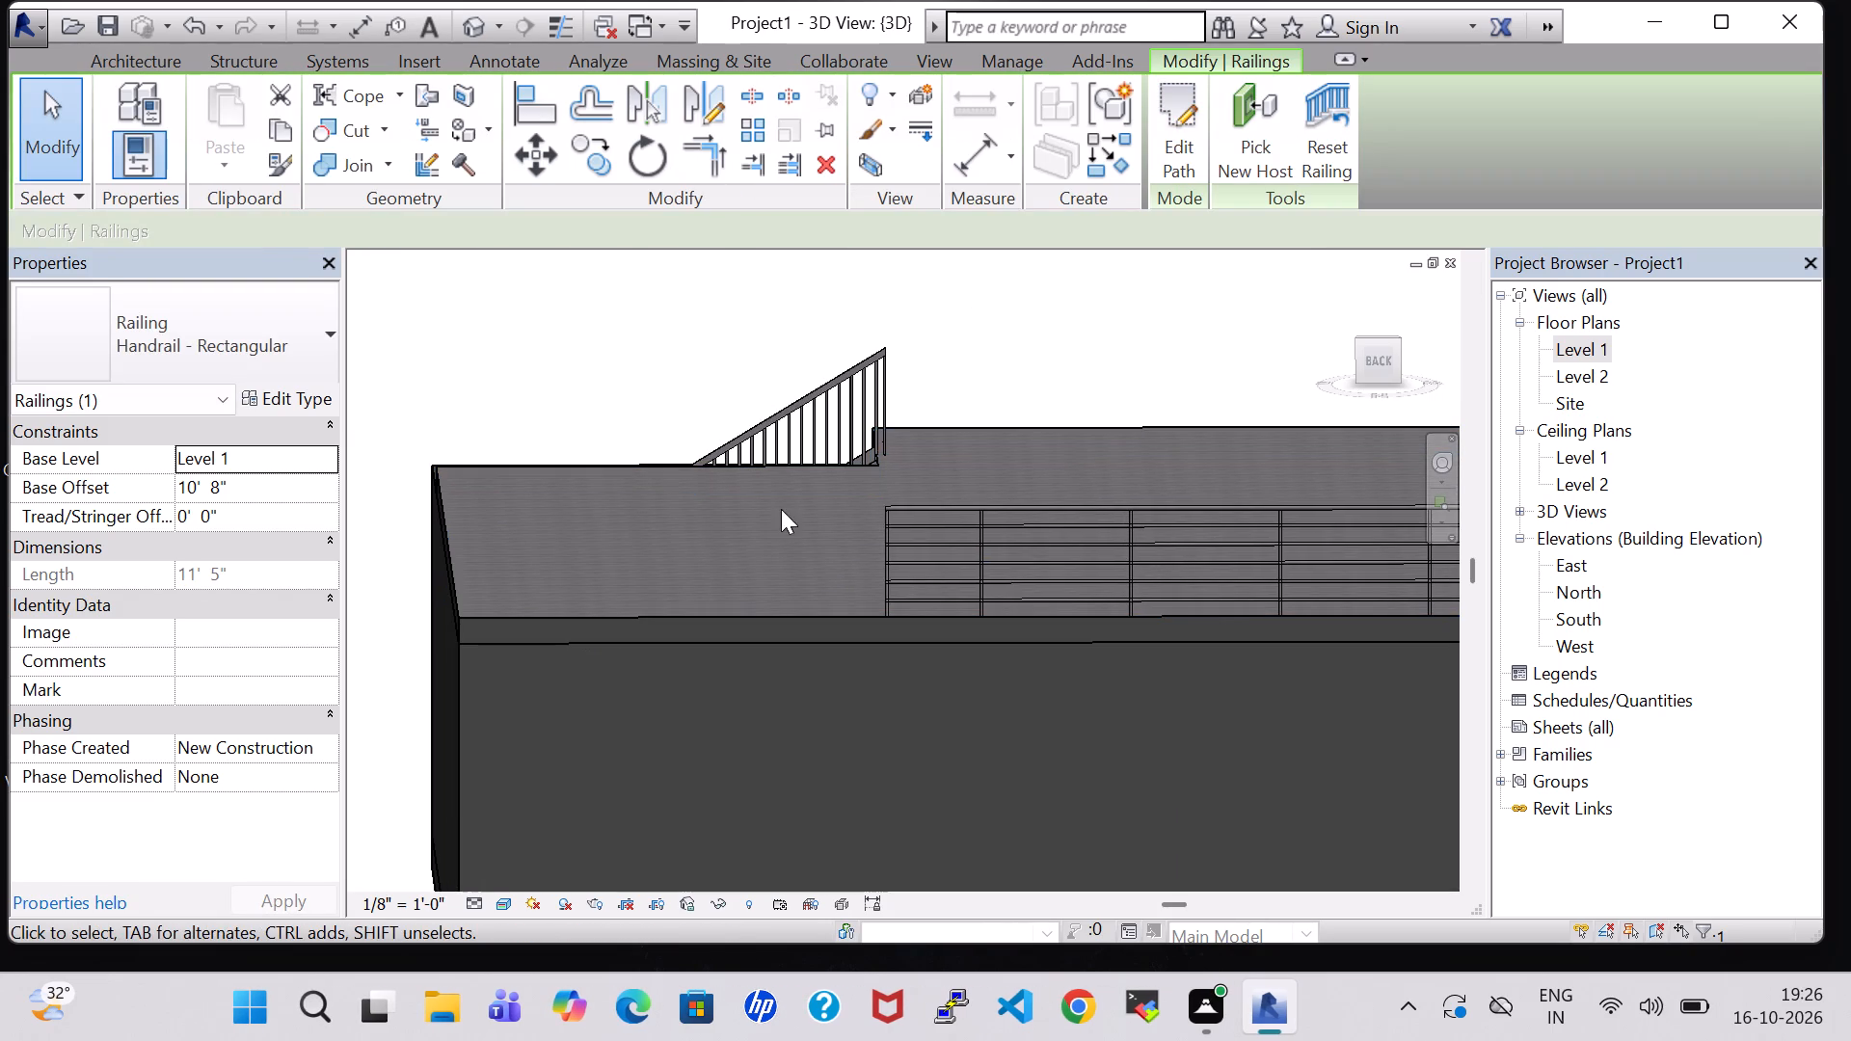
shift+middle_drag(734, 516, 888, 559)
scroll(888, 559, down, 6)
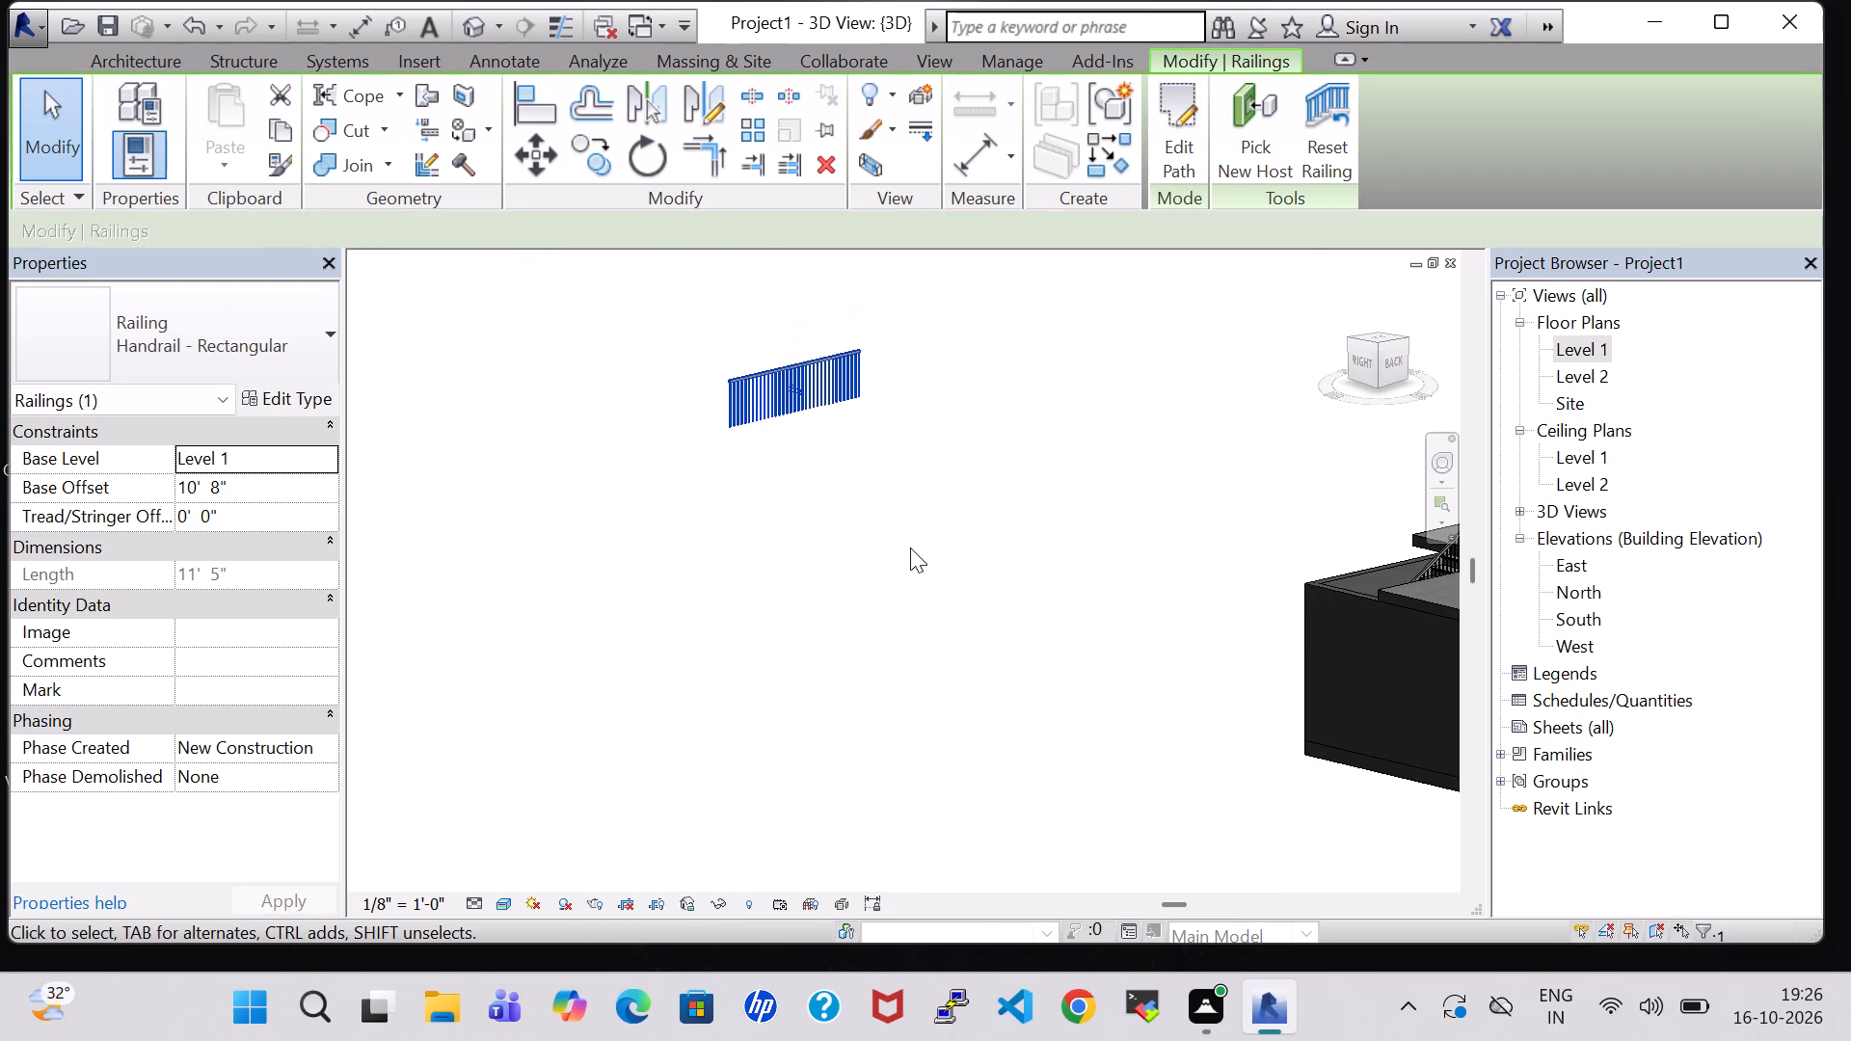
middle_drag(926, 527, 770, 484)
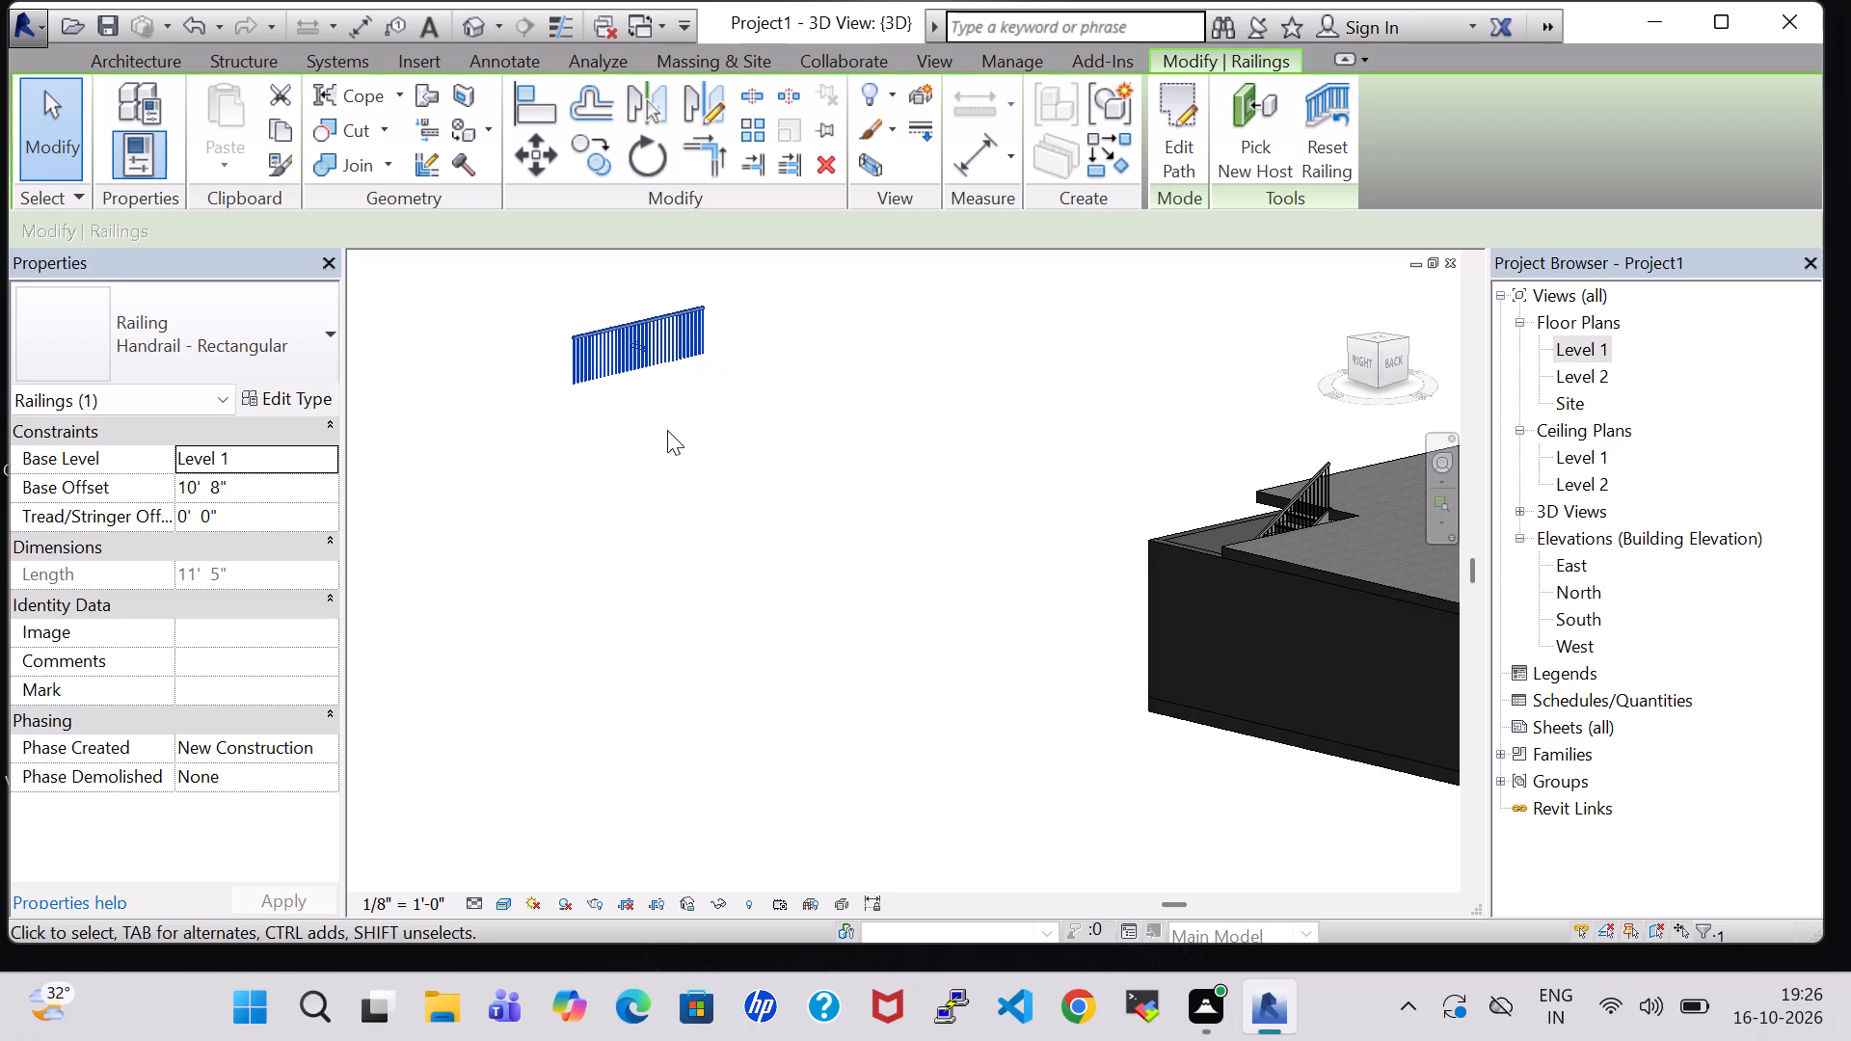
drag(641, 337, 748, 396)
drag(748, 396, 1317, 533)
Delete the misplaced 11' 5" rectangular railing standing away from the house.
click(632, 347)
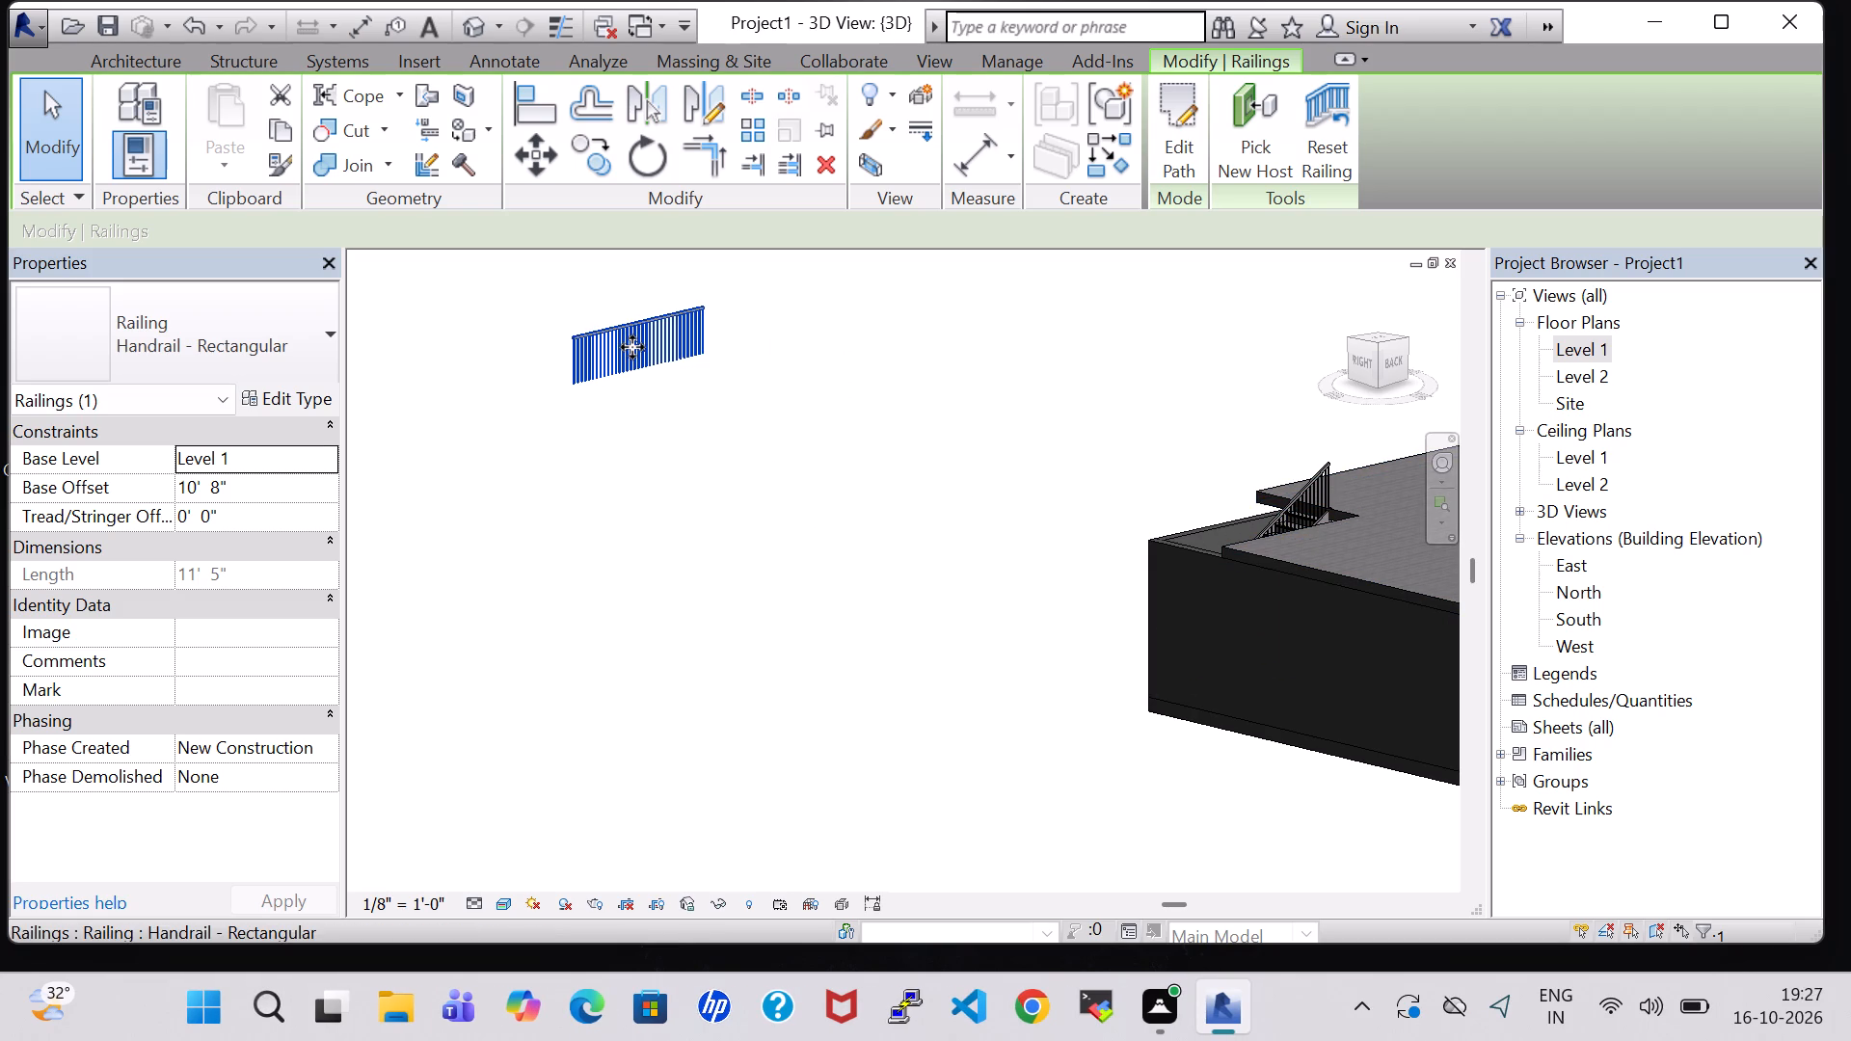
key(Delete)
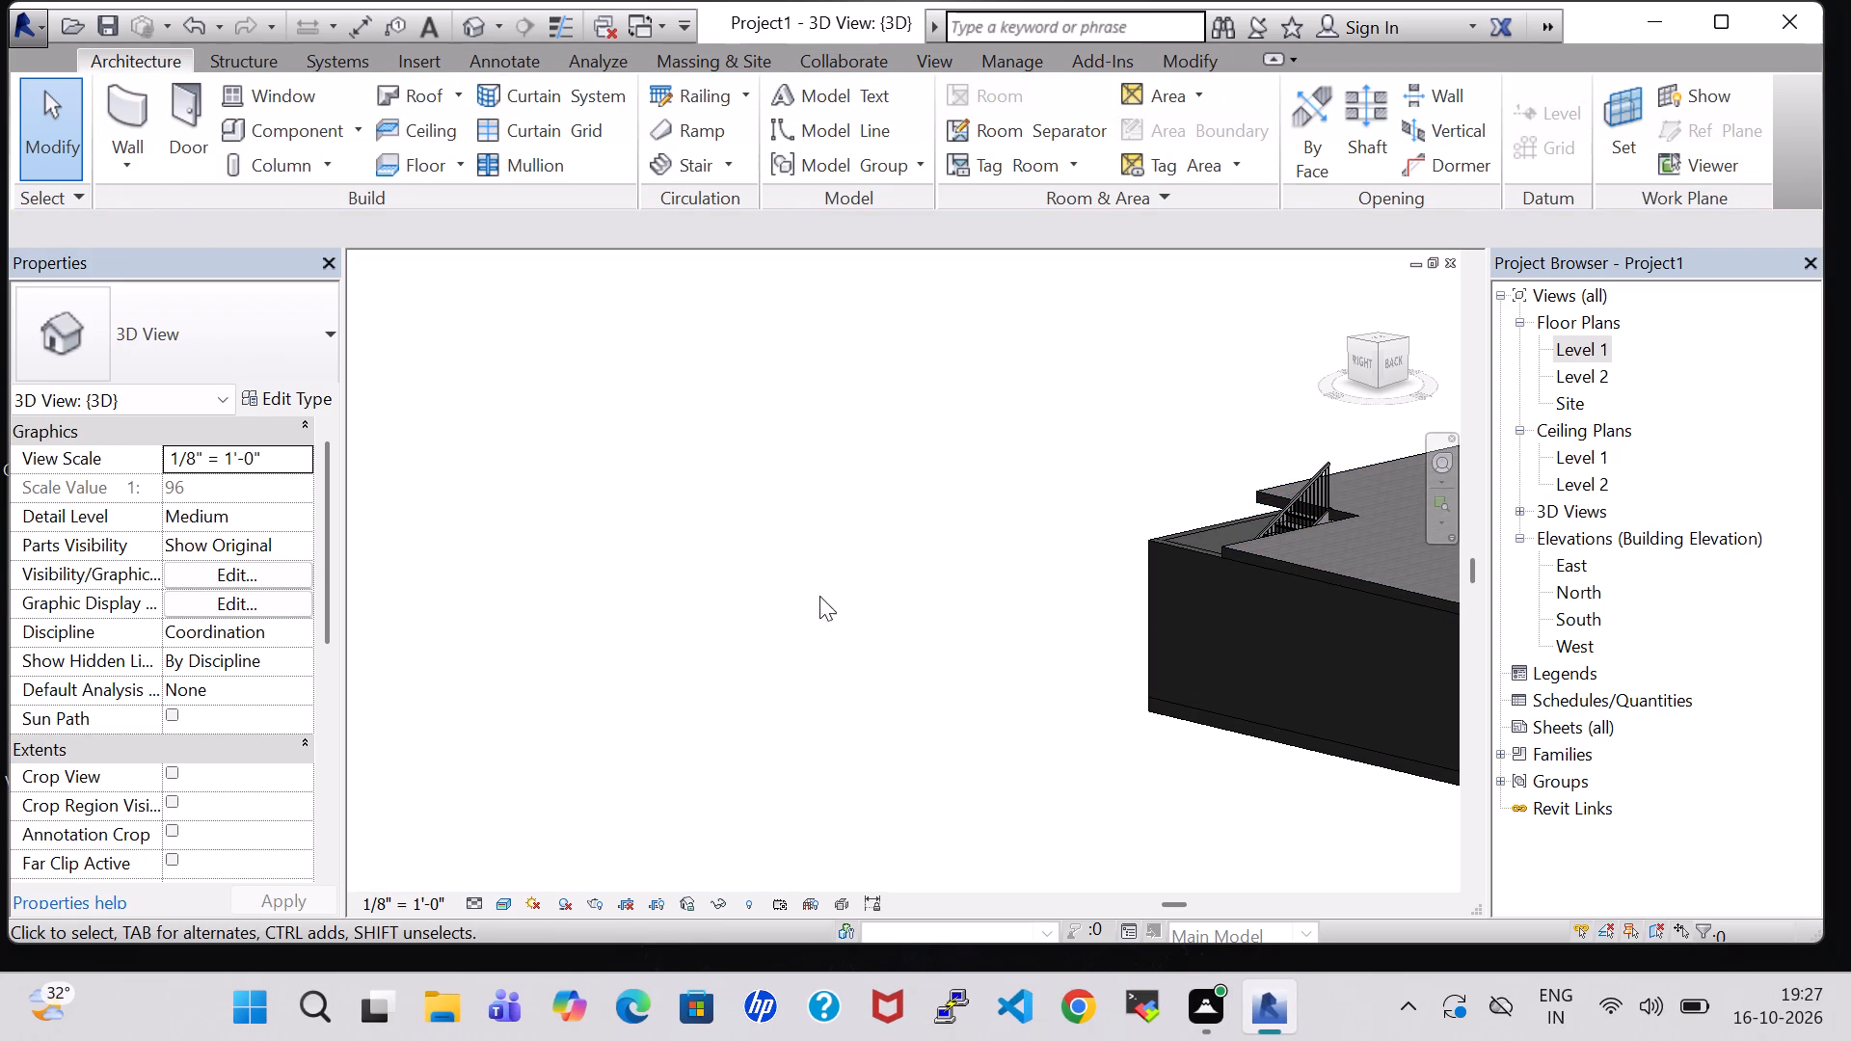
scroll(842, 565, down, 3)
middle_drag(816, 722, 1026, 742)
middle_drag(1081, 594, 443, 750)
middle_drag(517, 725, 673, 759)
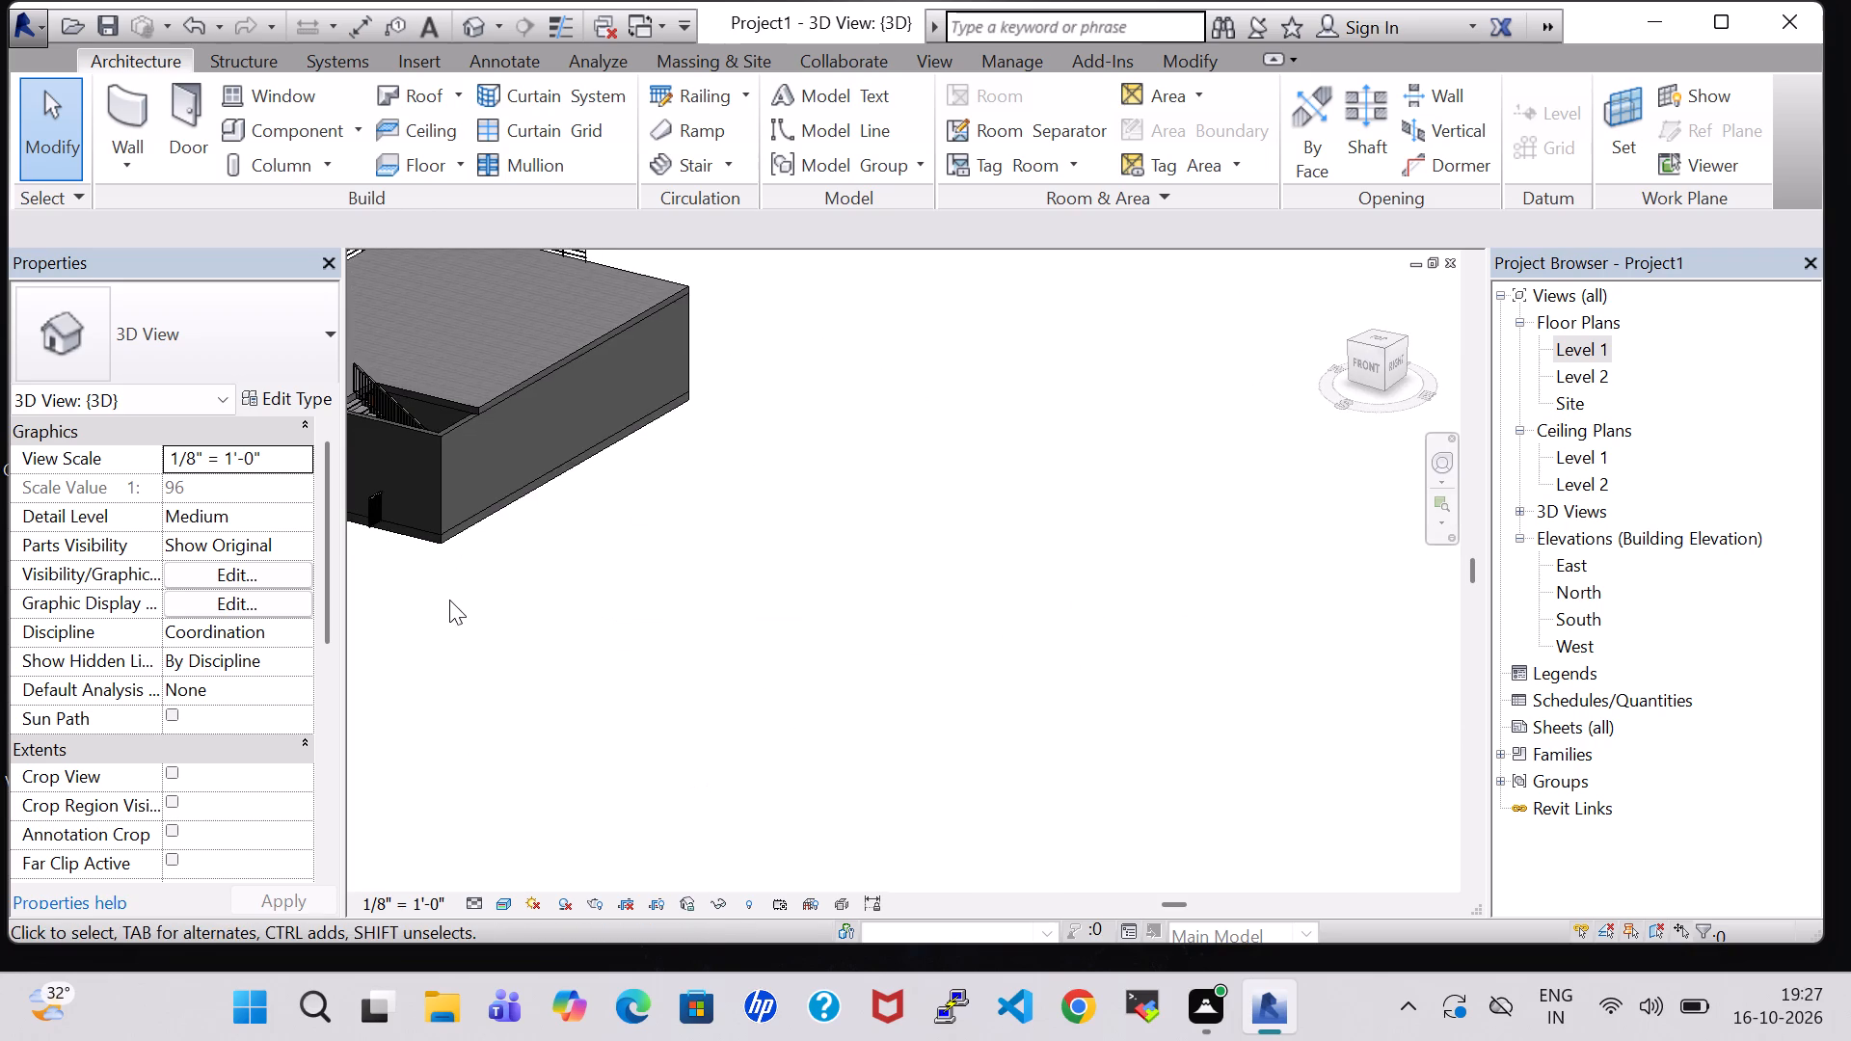
Delete the stray Handrail - Rectangular railing at the base of the front wall beside the car.
scroll(449, 600, up, 2)
middle_drag(449, 600, 854, 762)
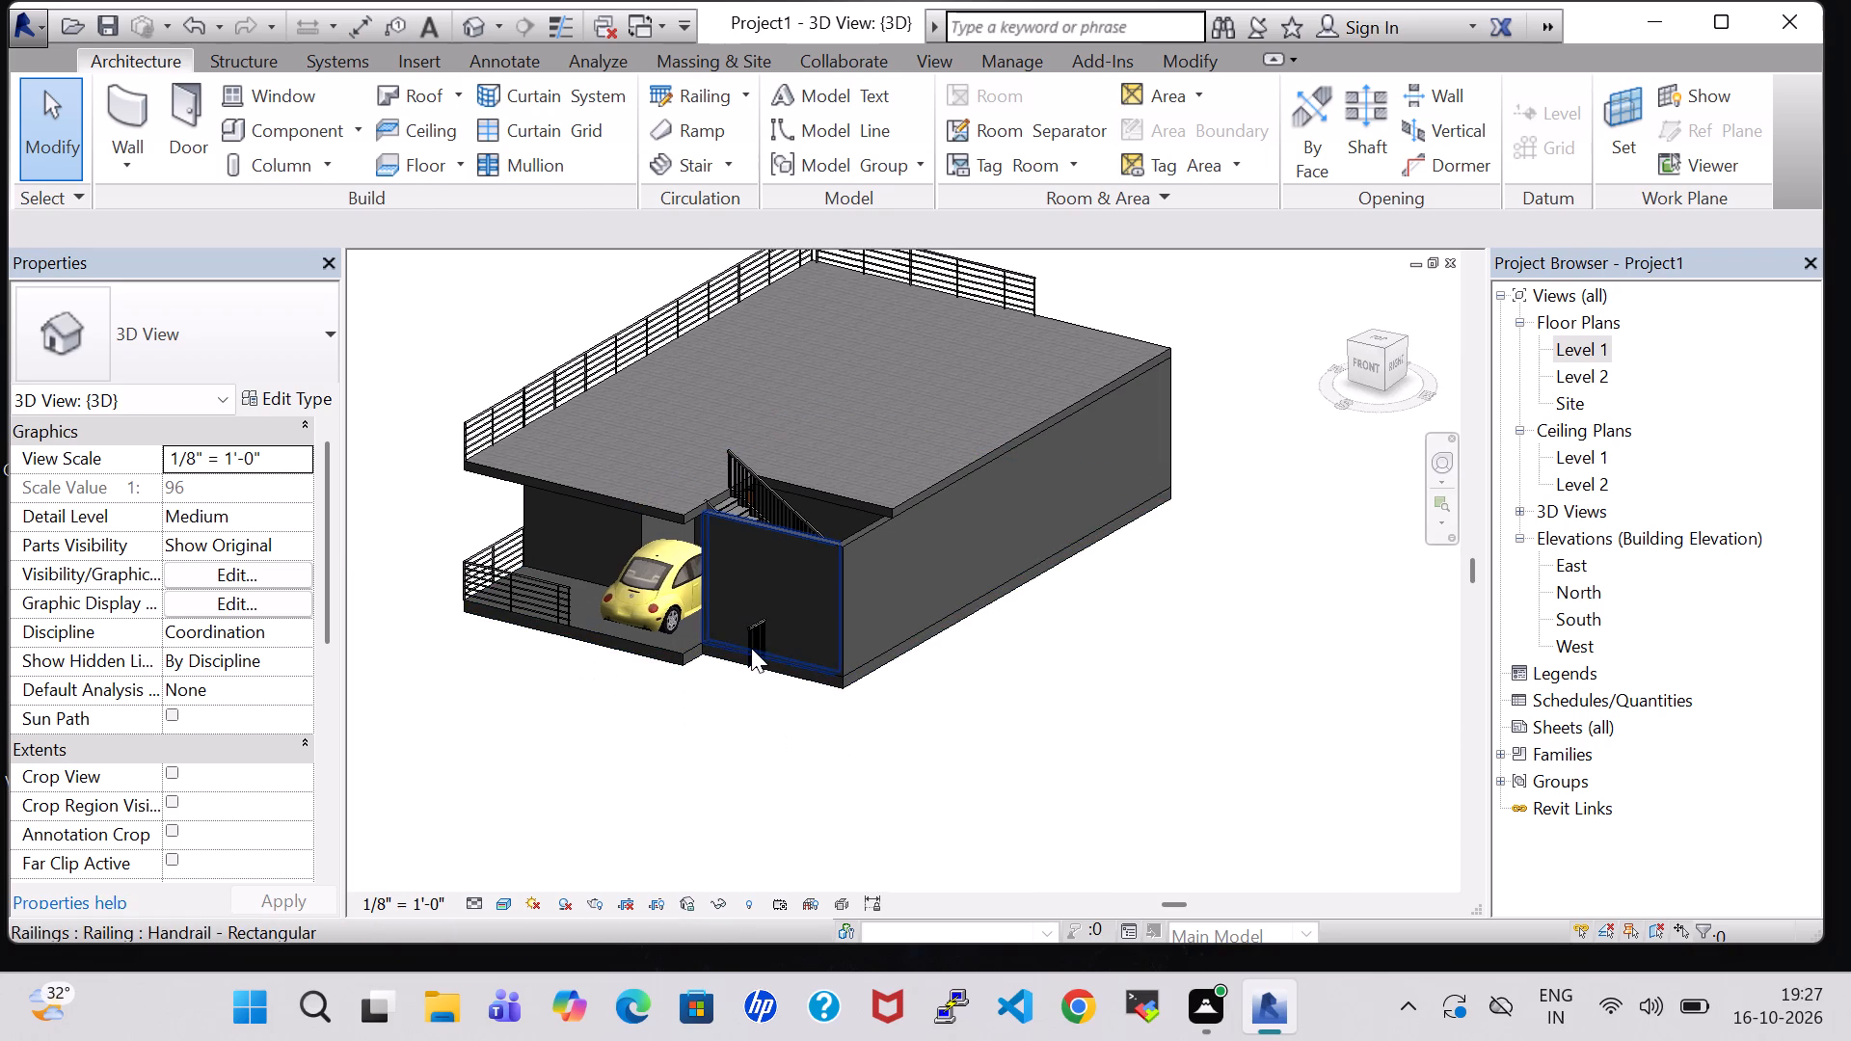
click(751, 648)
key(Delete)
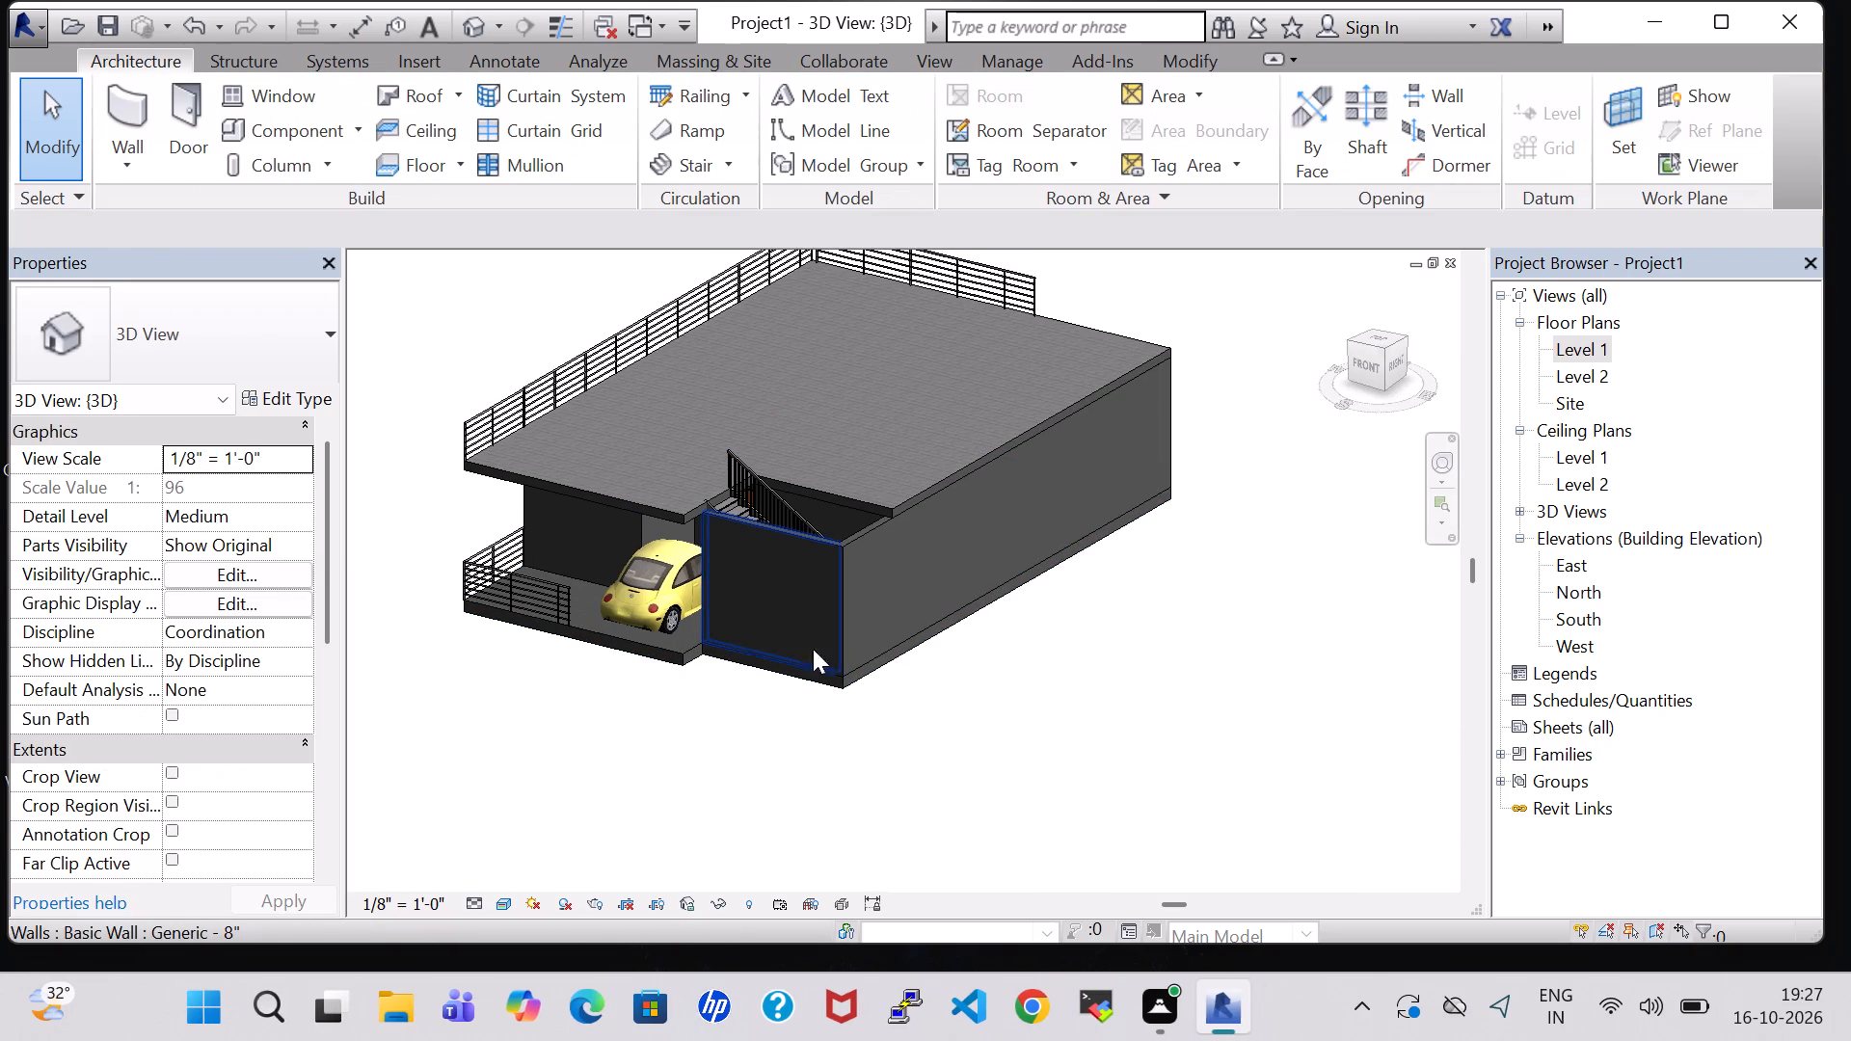
click(1140, 693)
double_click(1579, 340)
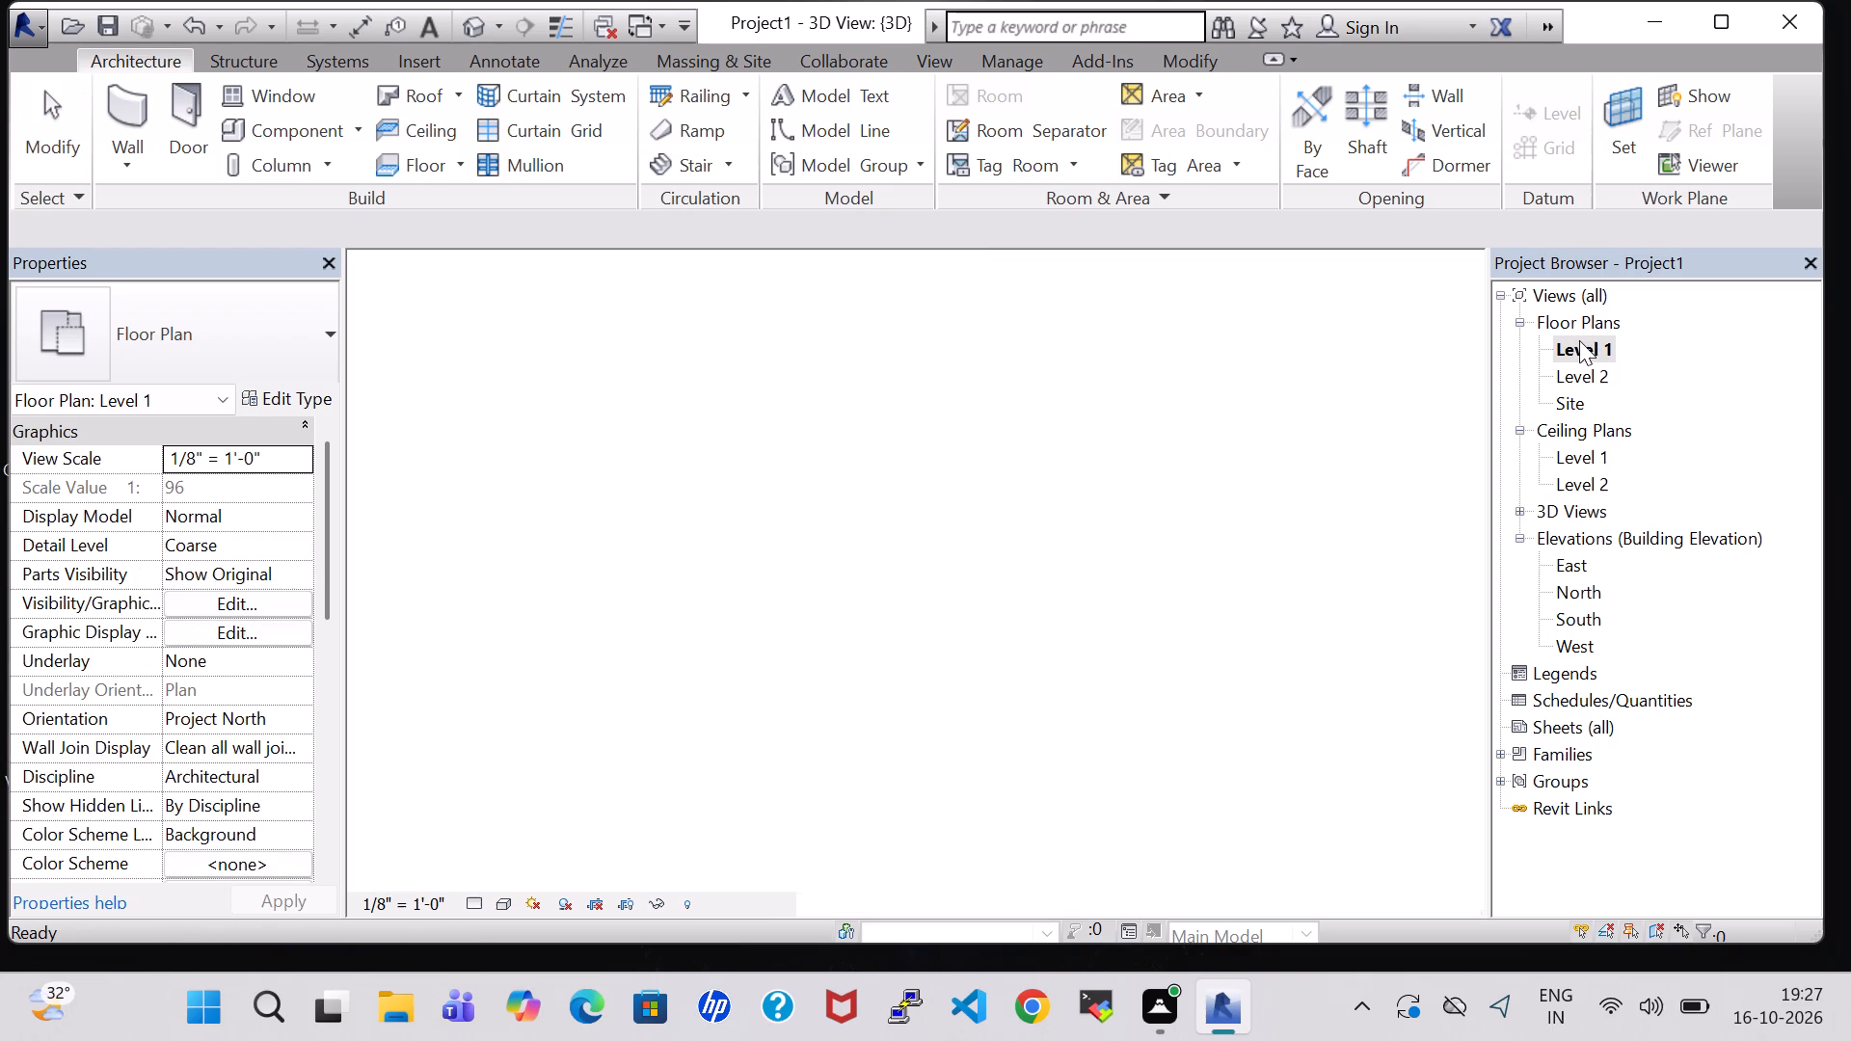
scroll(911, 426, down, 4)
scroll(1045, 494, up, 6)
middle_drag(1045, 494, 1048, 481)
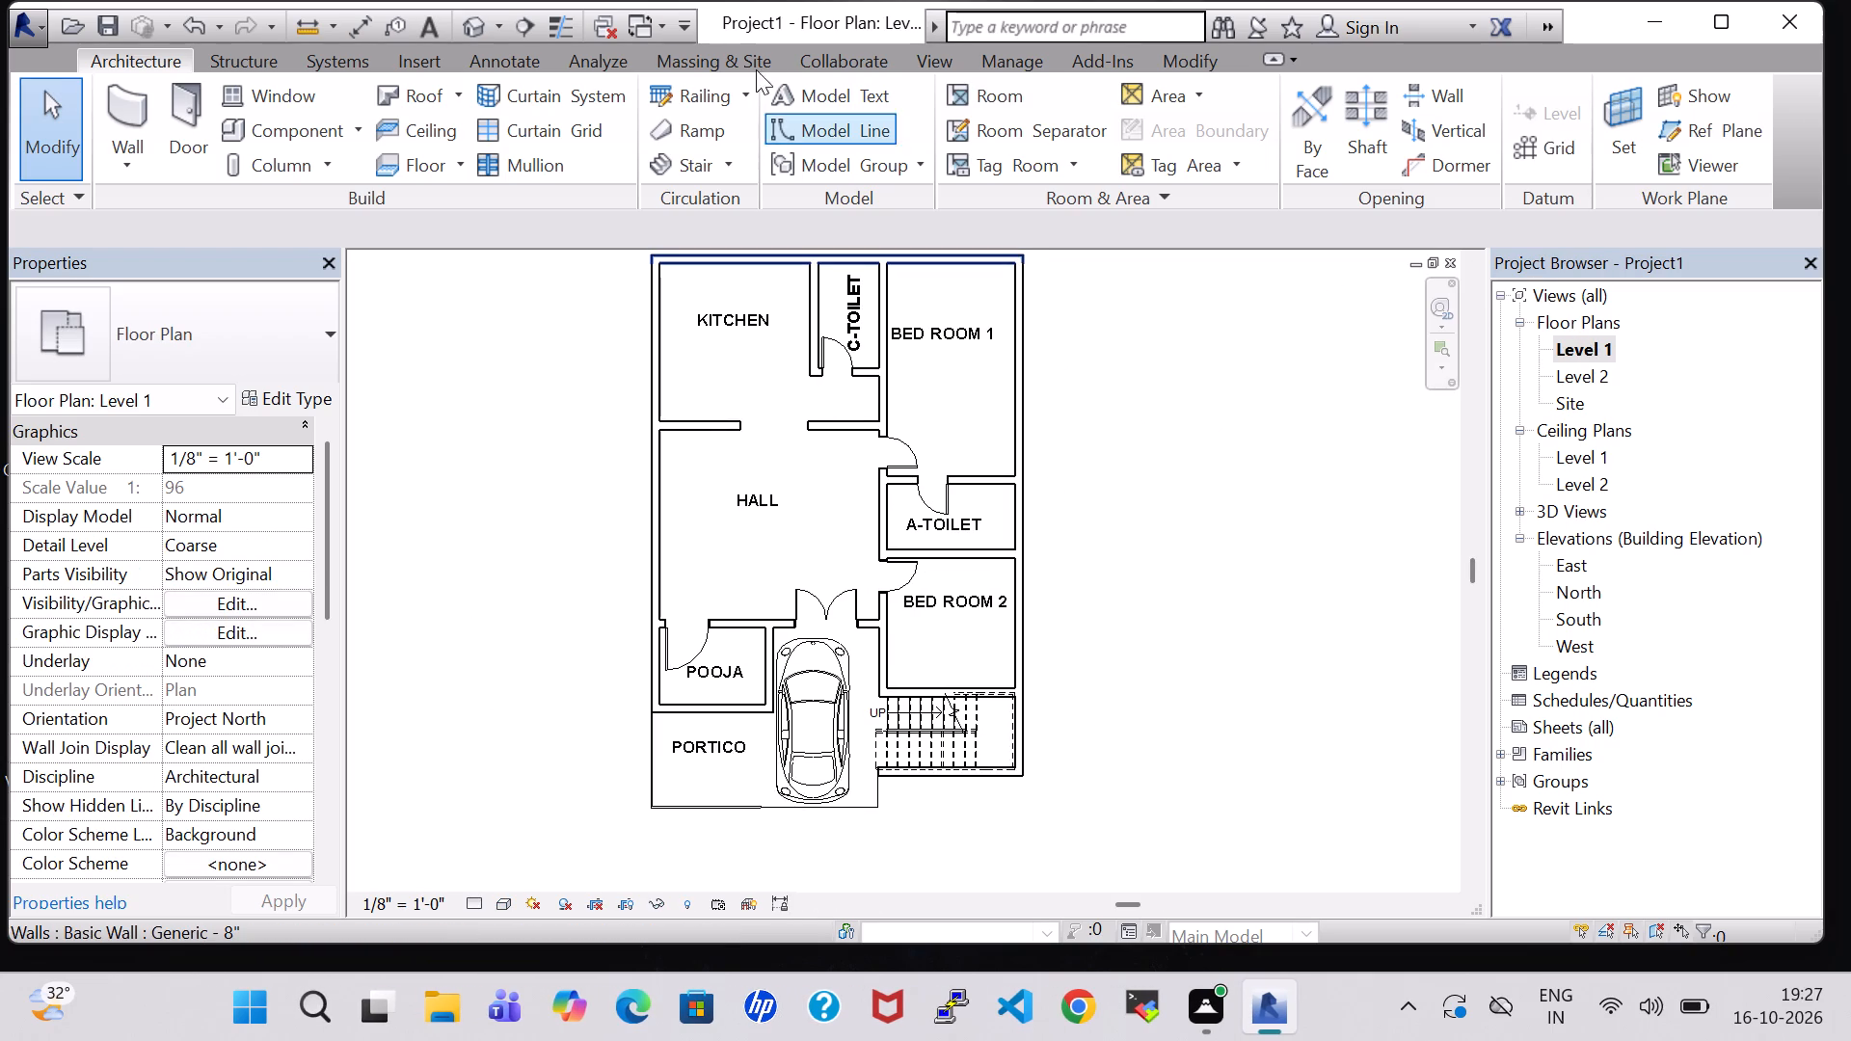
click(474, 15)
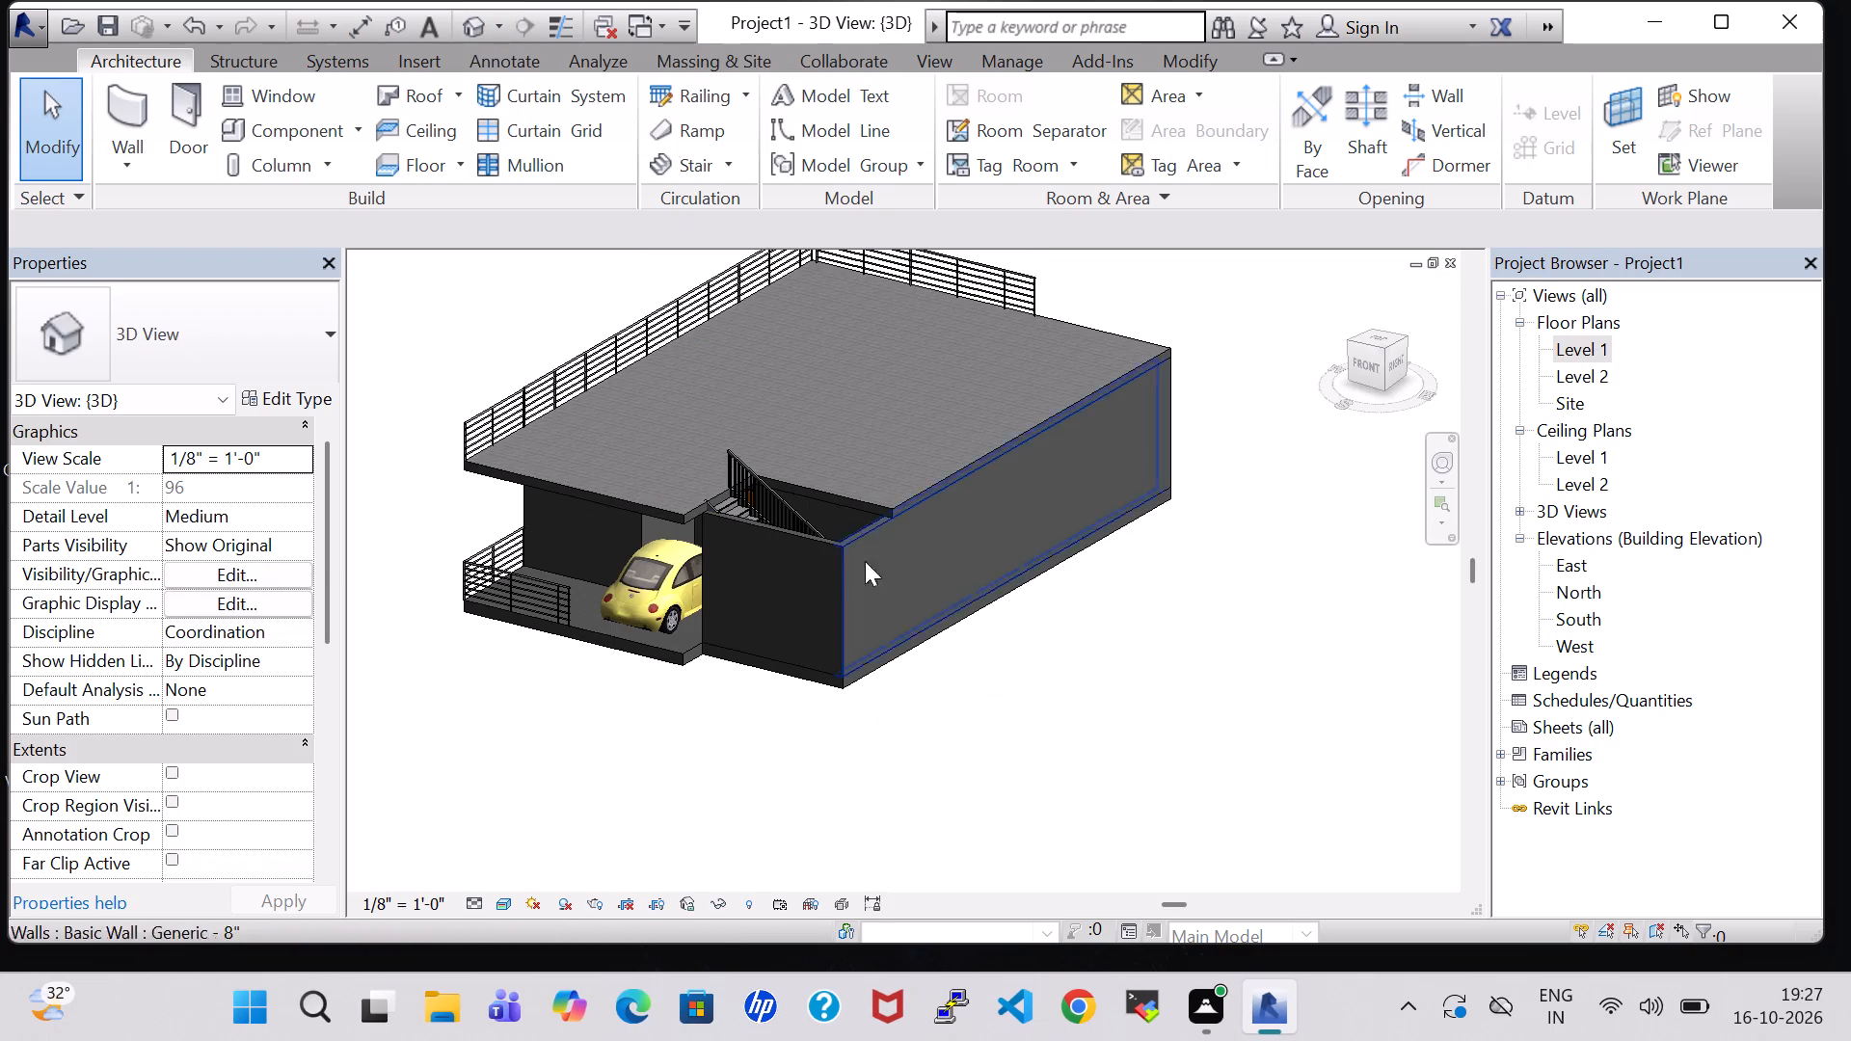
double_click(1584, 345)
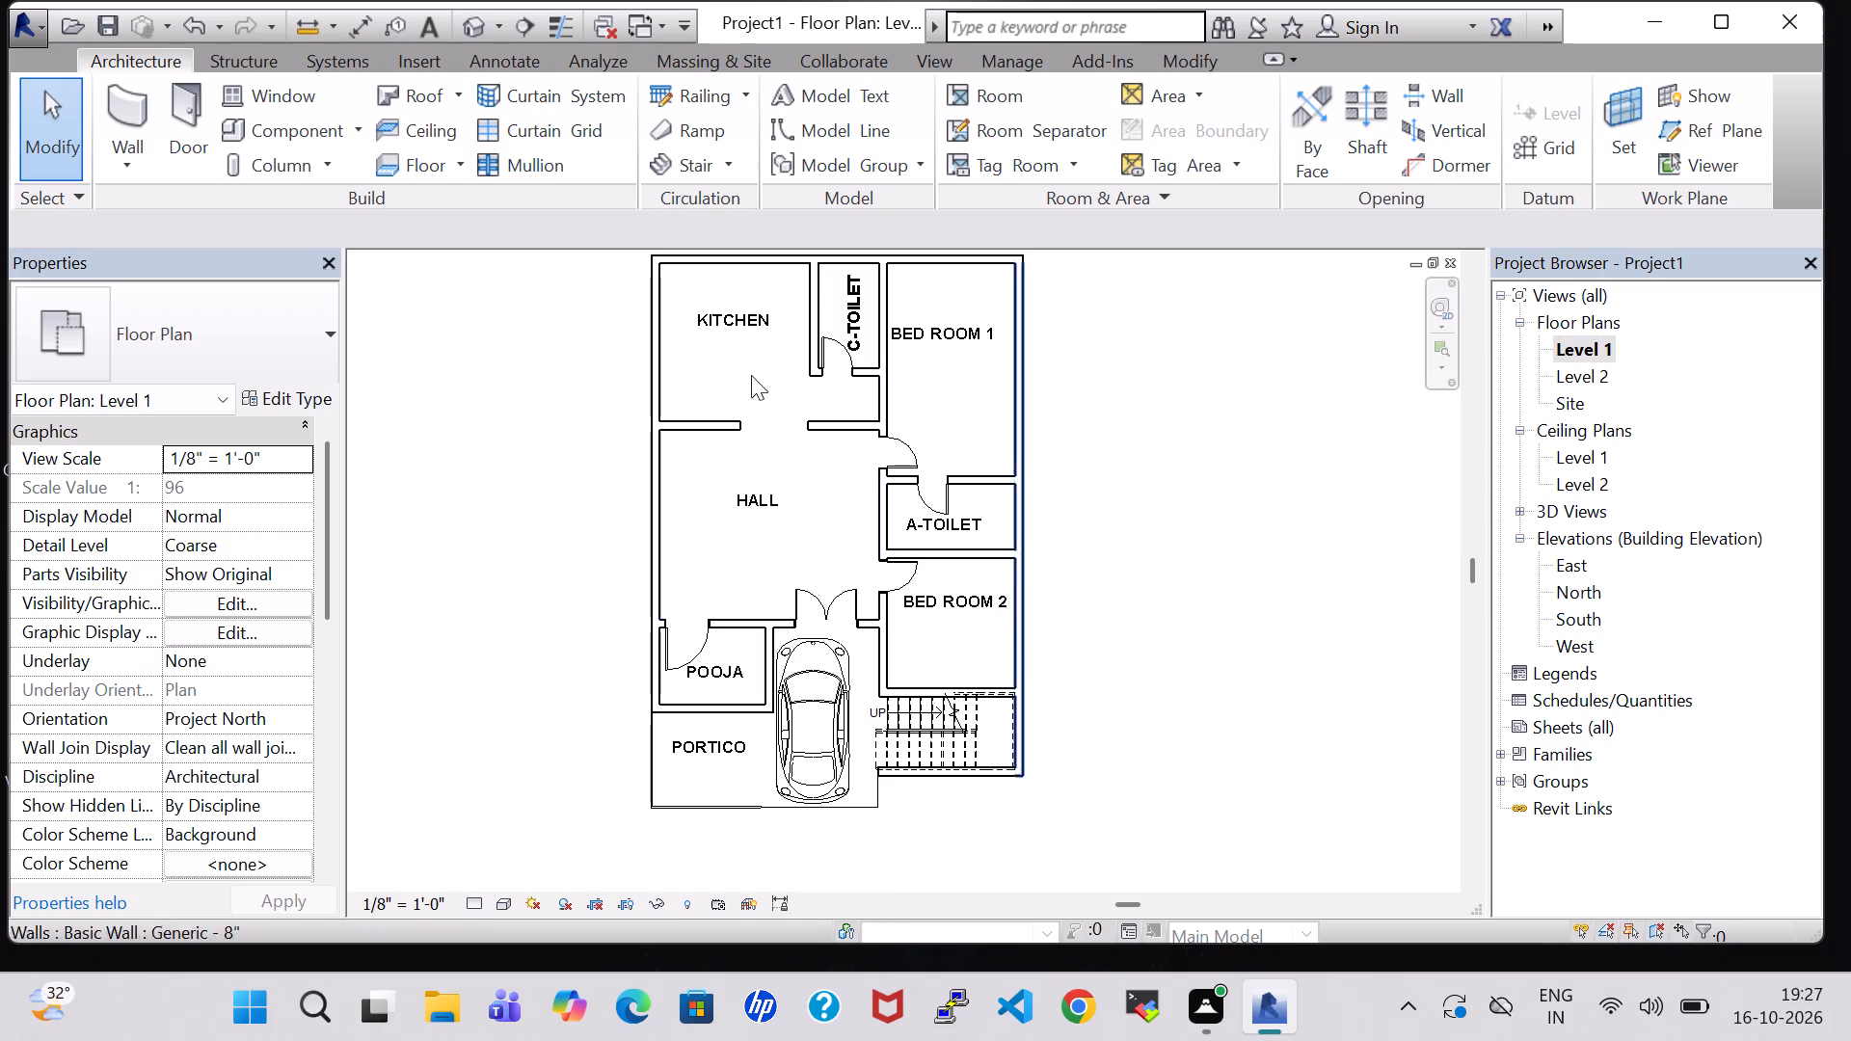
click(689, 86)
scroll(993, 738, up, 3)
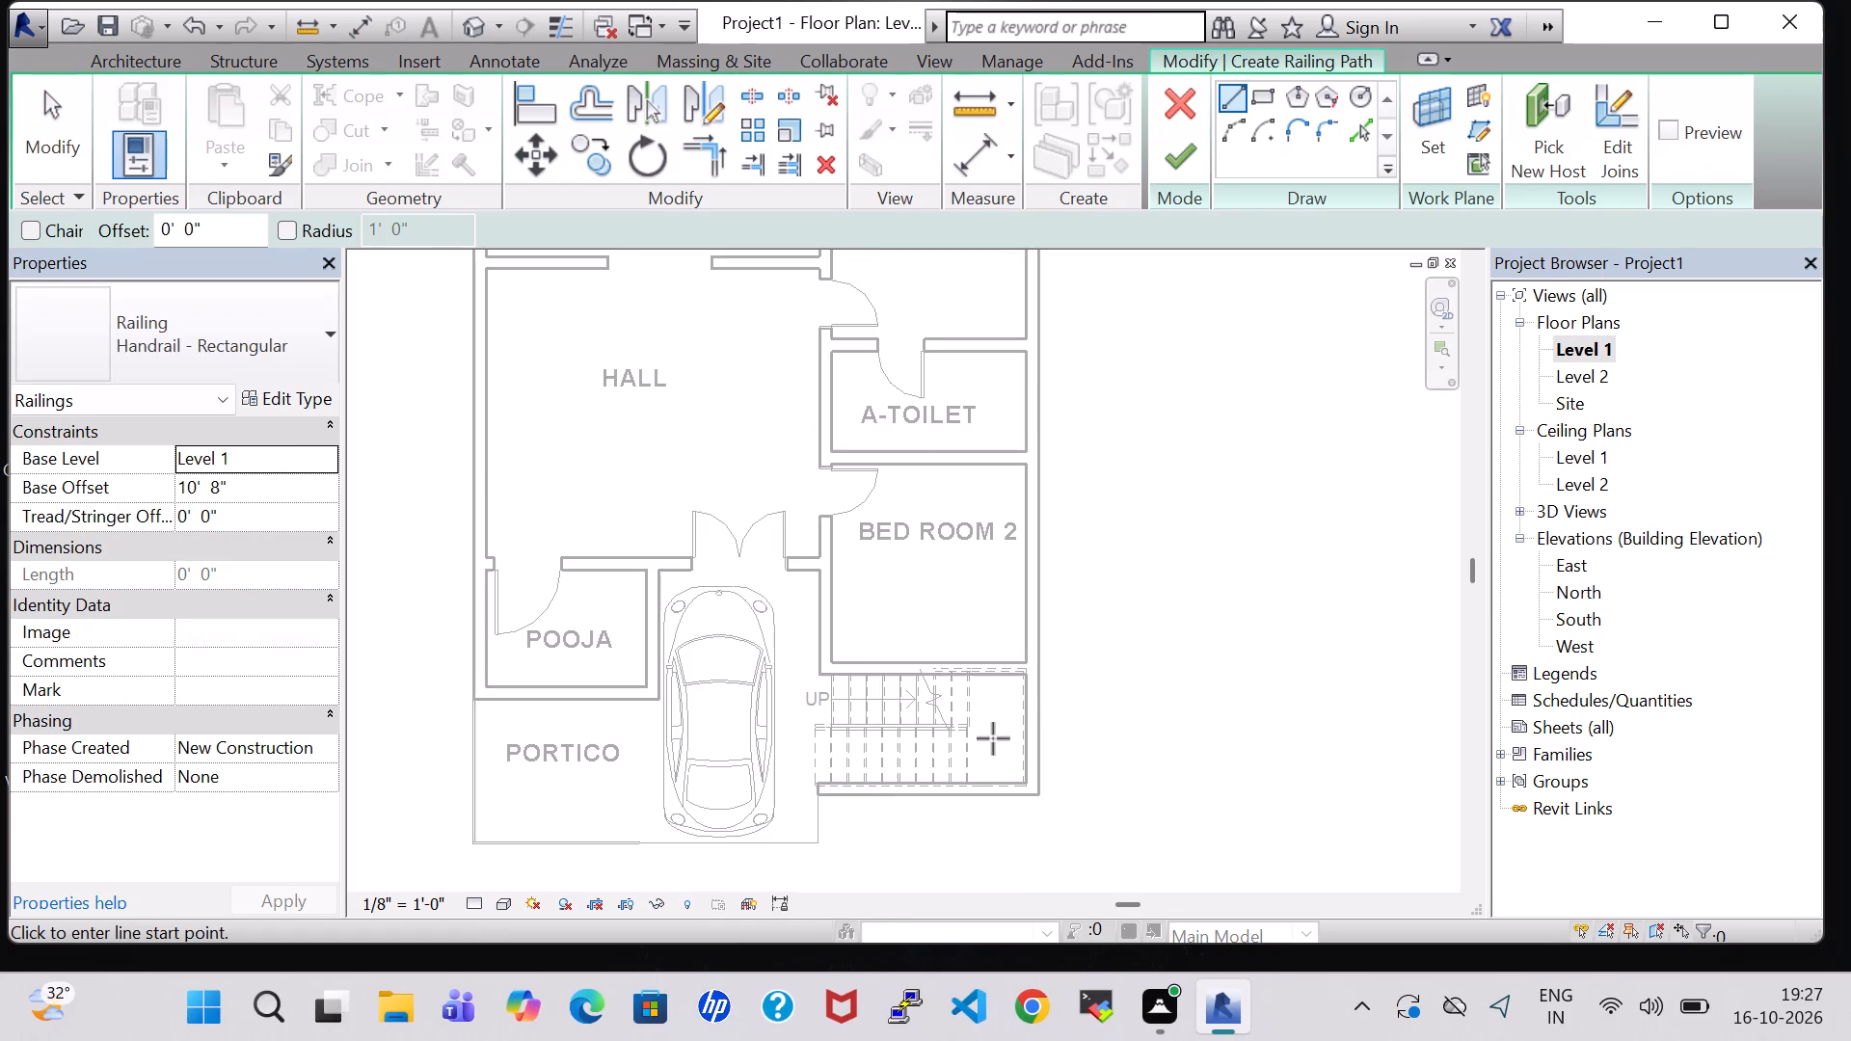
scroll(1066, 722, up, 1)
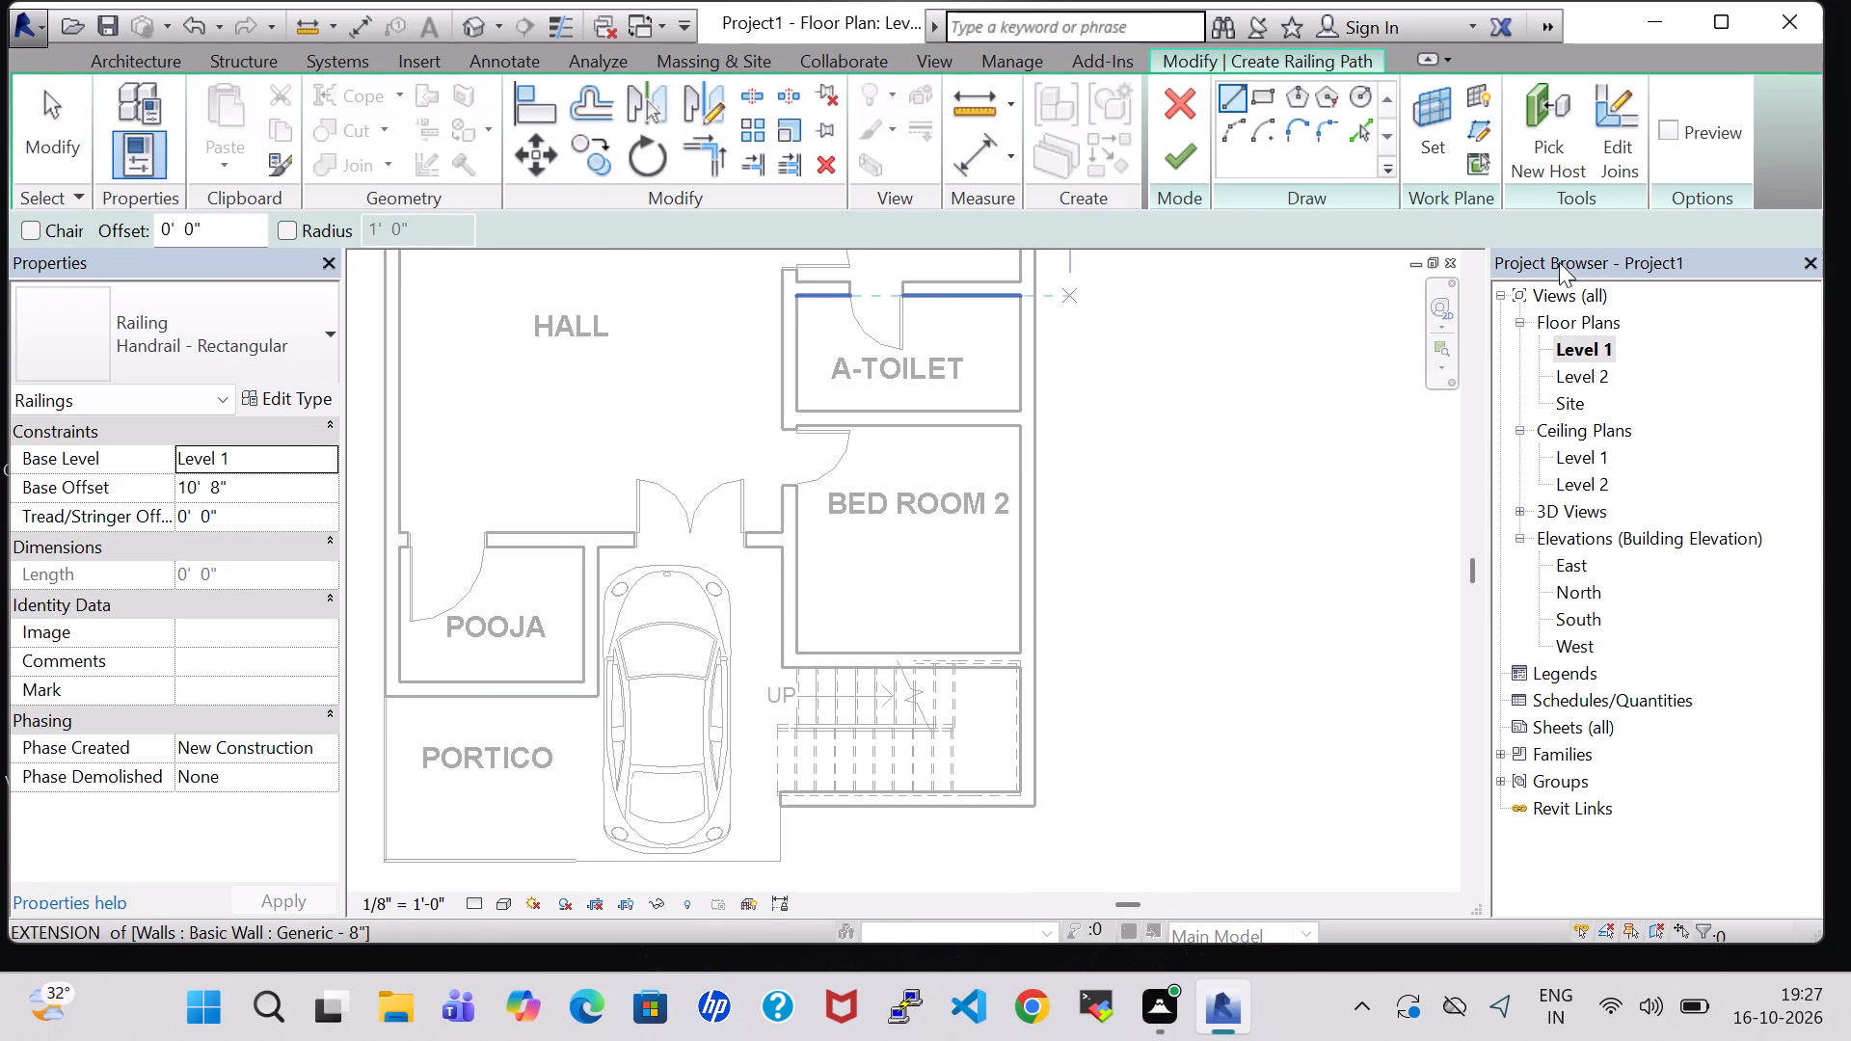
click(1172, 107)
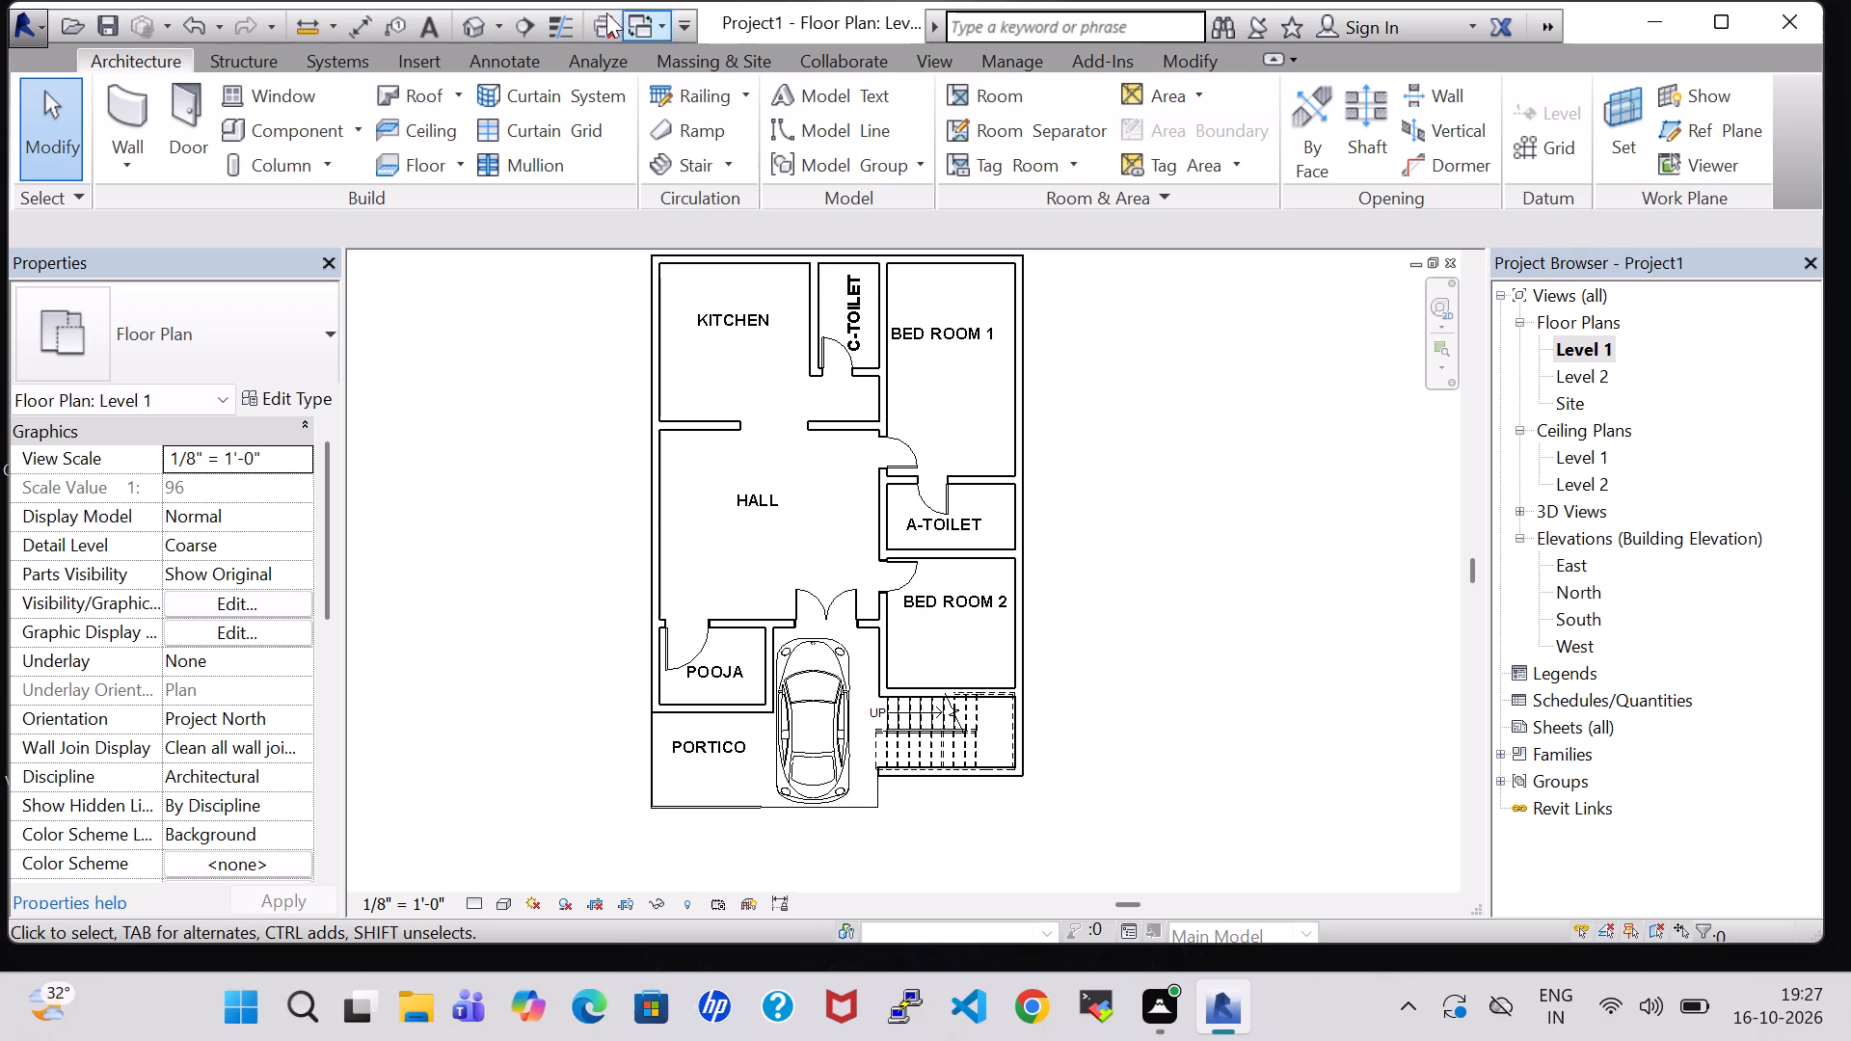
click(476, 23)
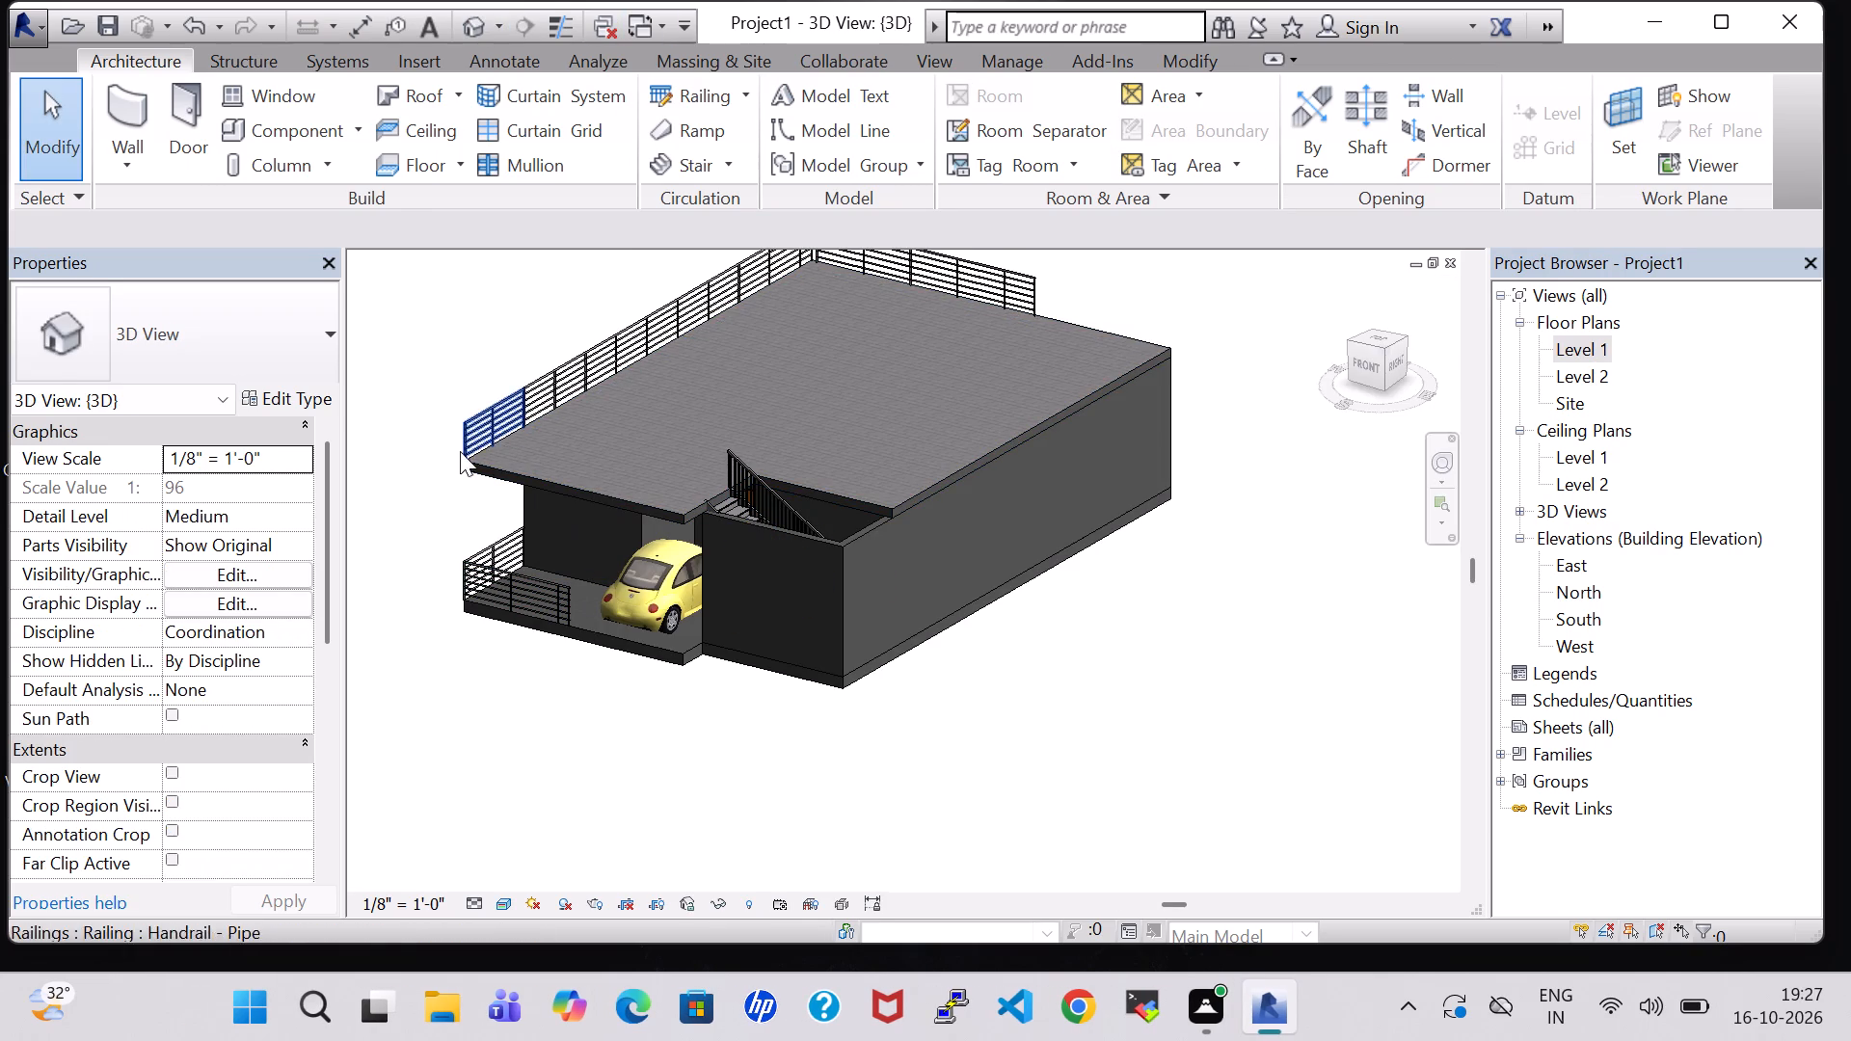
Create an 18' 6" Handrail - Rectangular railing with a 10' 8" base offset along the portico's front edge in the Level 1 plan.
double_click(1585, 349)
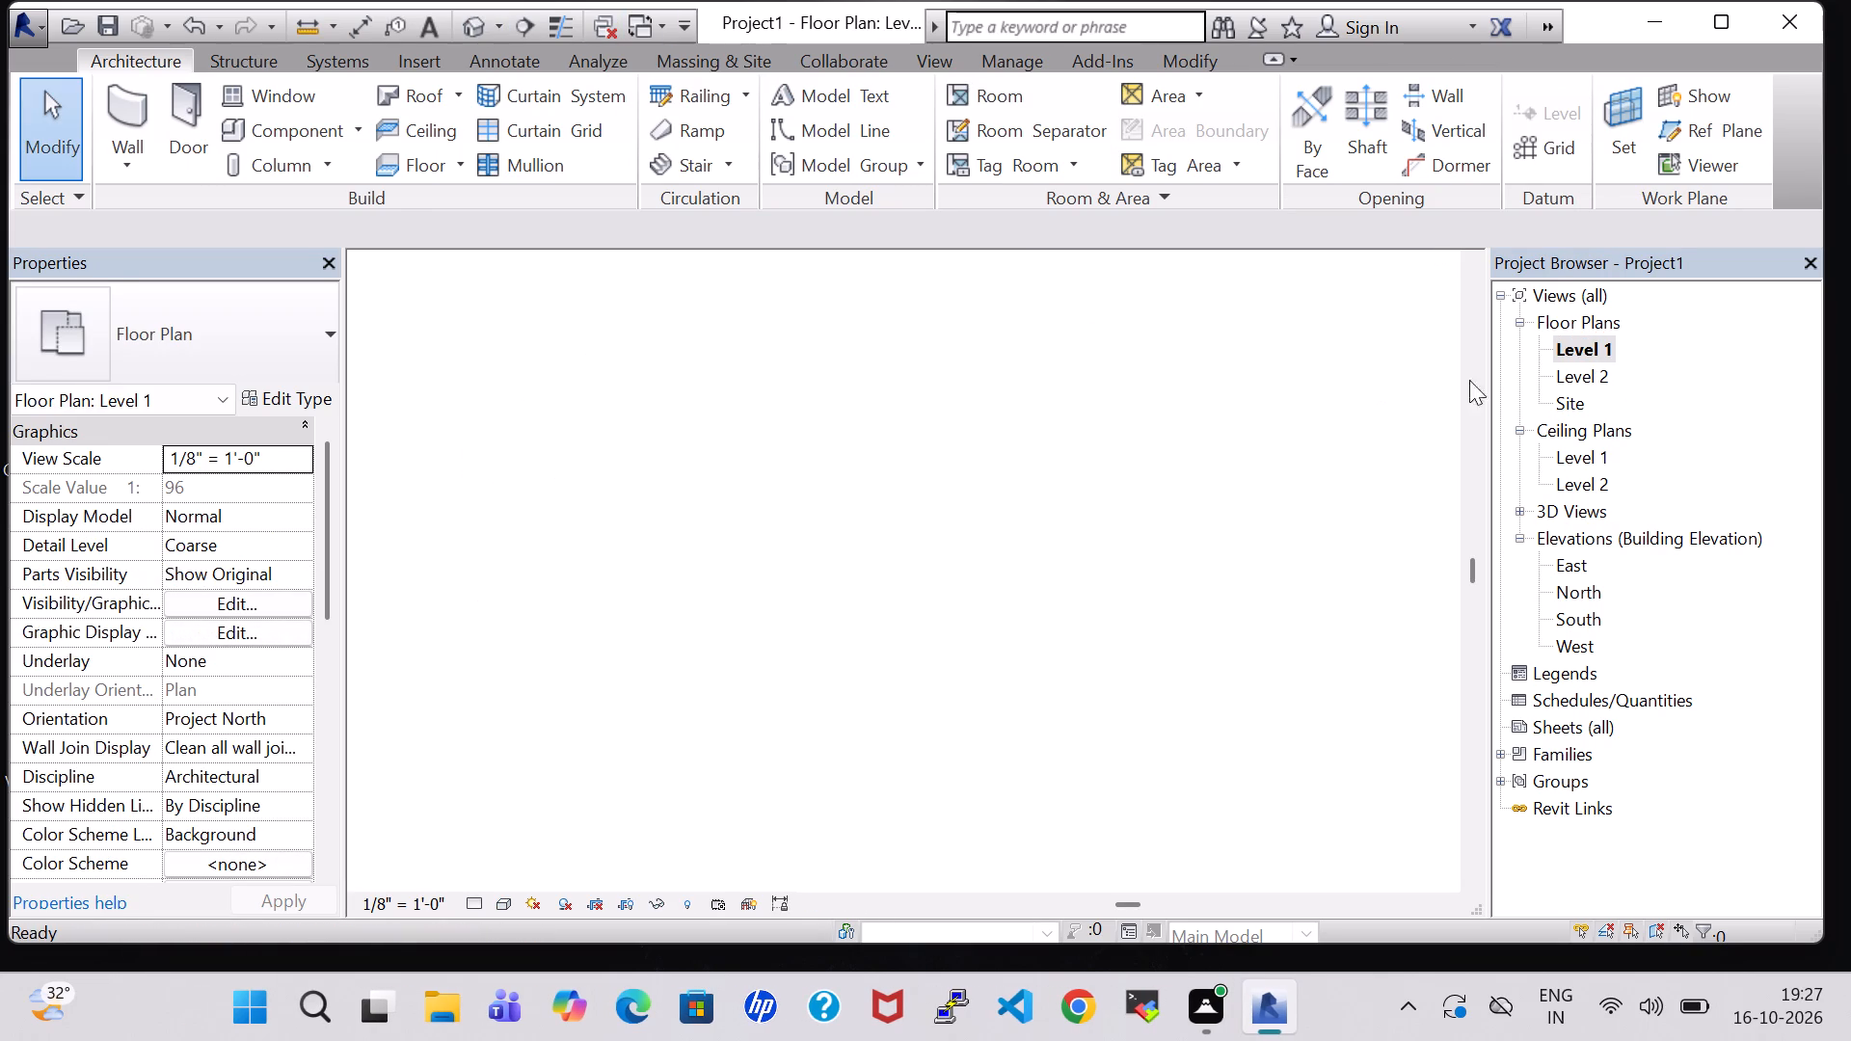
scroll(1221, 493, down, 2)
middle_drag(1221, 493, 1228, 466)
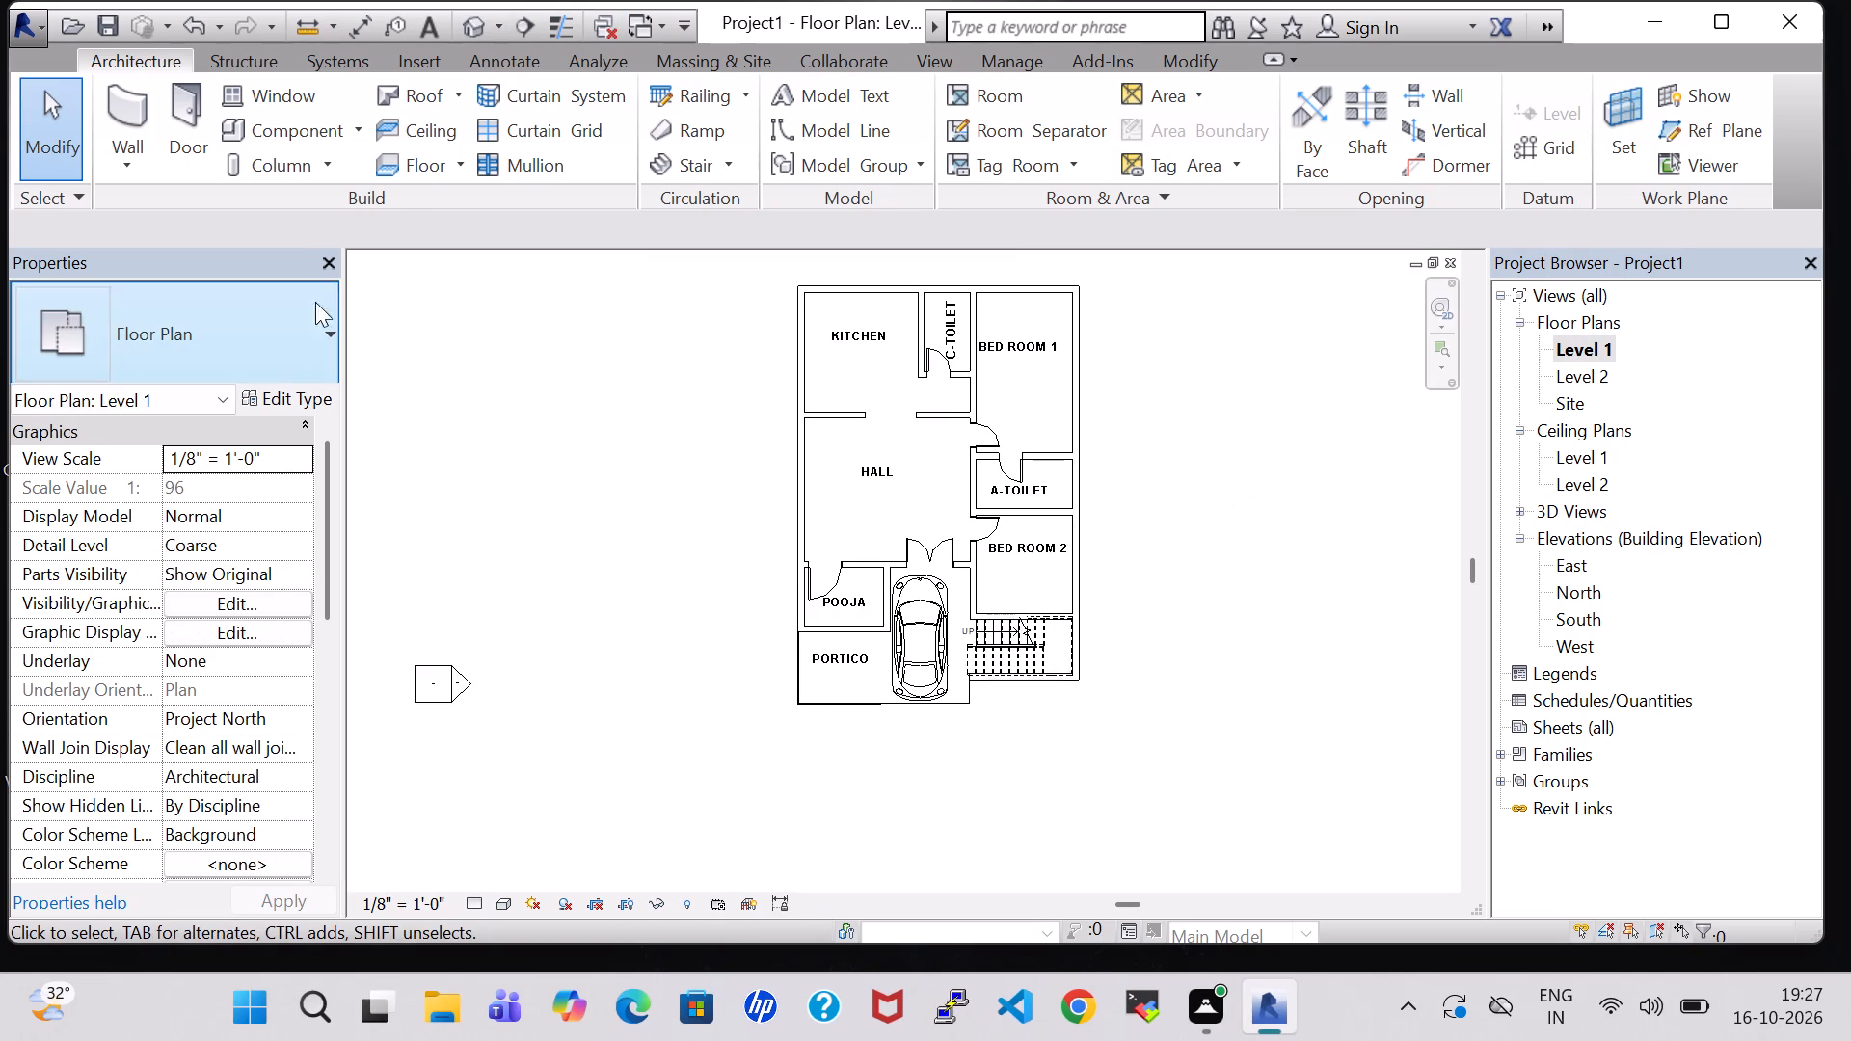
click(669, 105)
scroll(718, 574, up, 7)
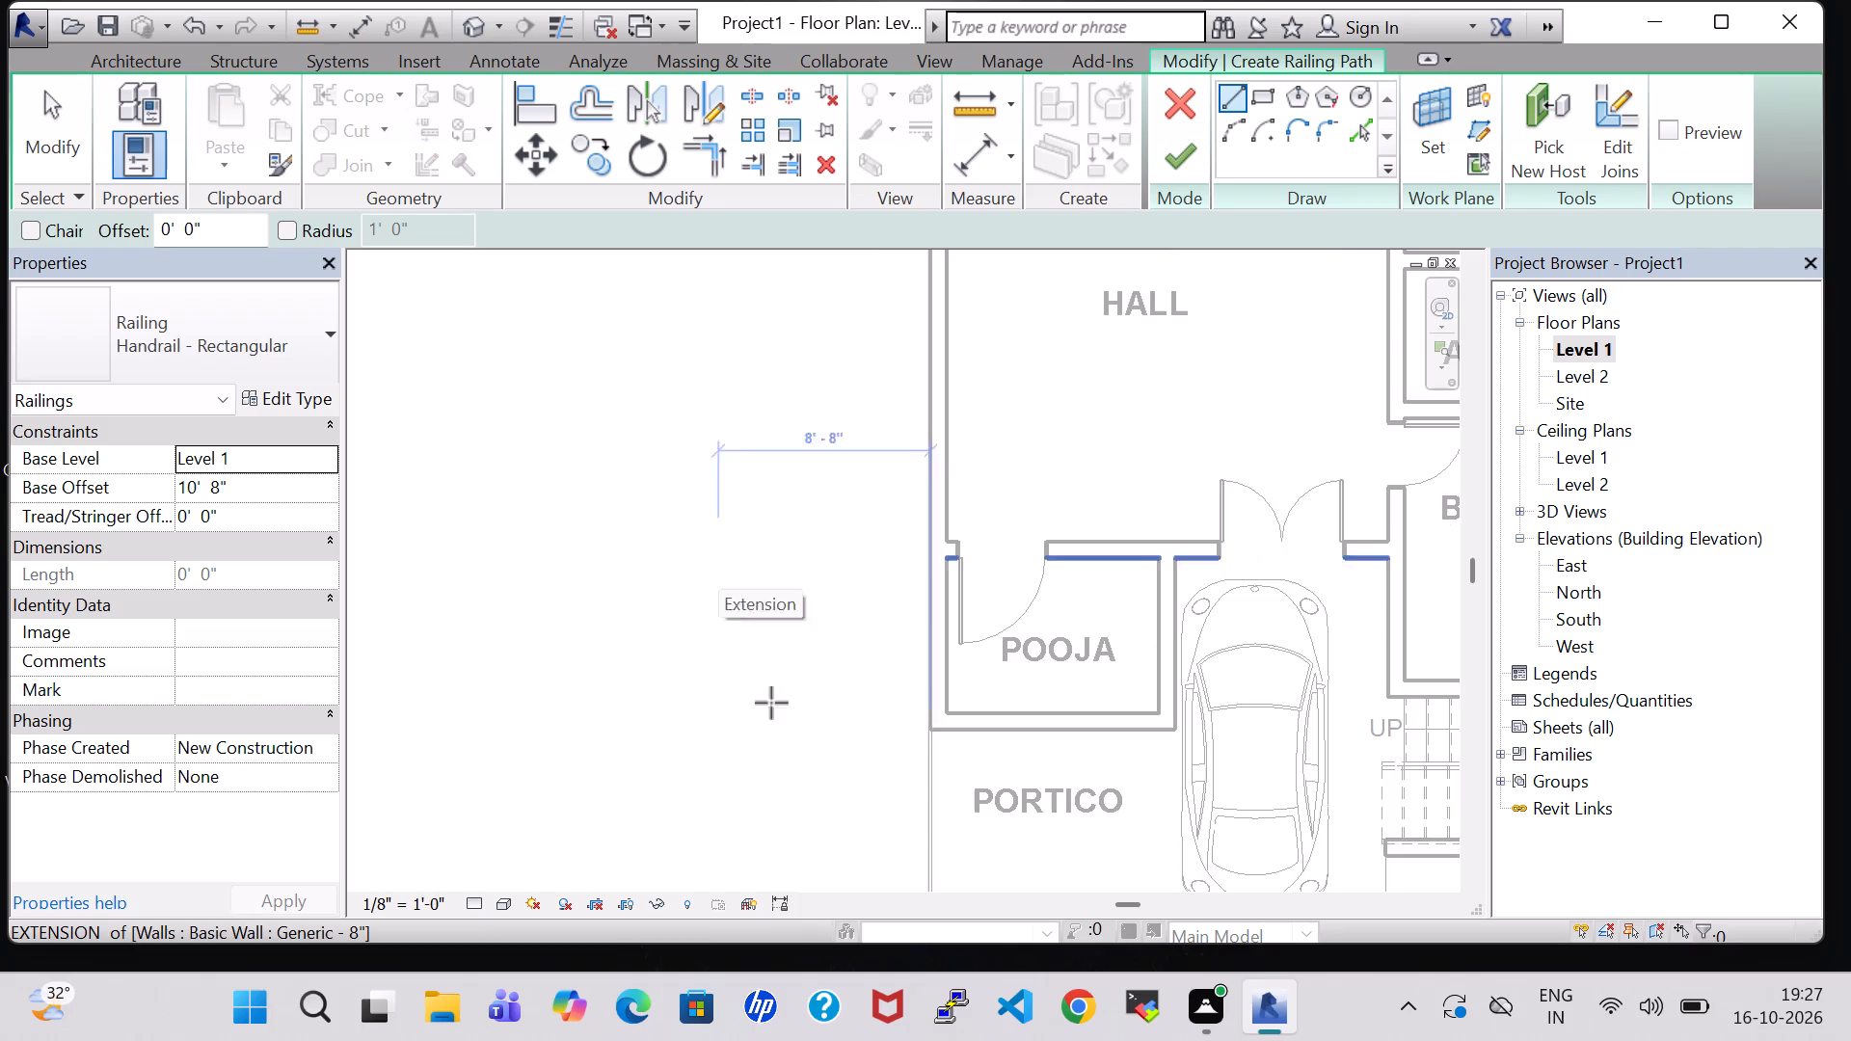
scroll(885, 734, down, 2)
middle_drag(963, 740, 975, 431)
scroll(990, 467, up, 5)
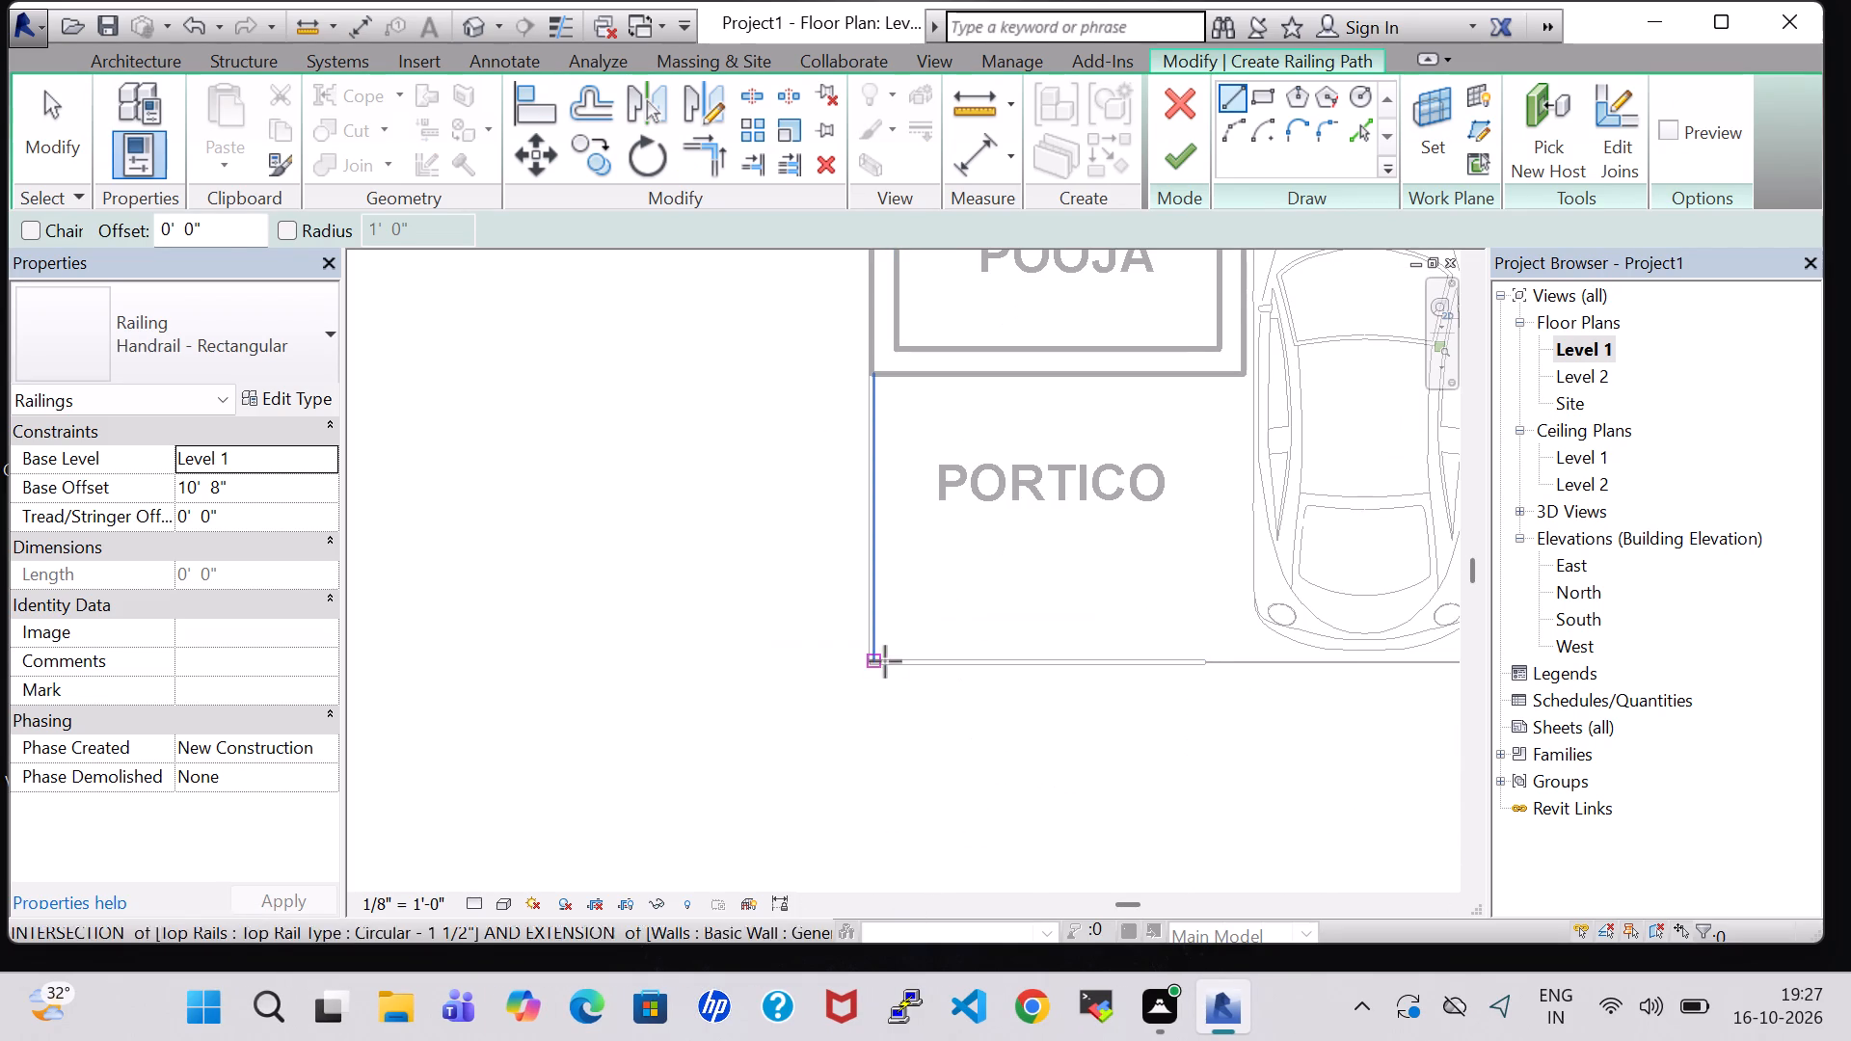
click(874, 665)
middle_drag(1260, 689, 830, 683)
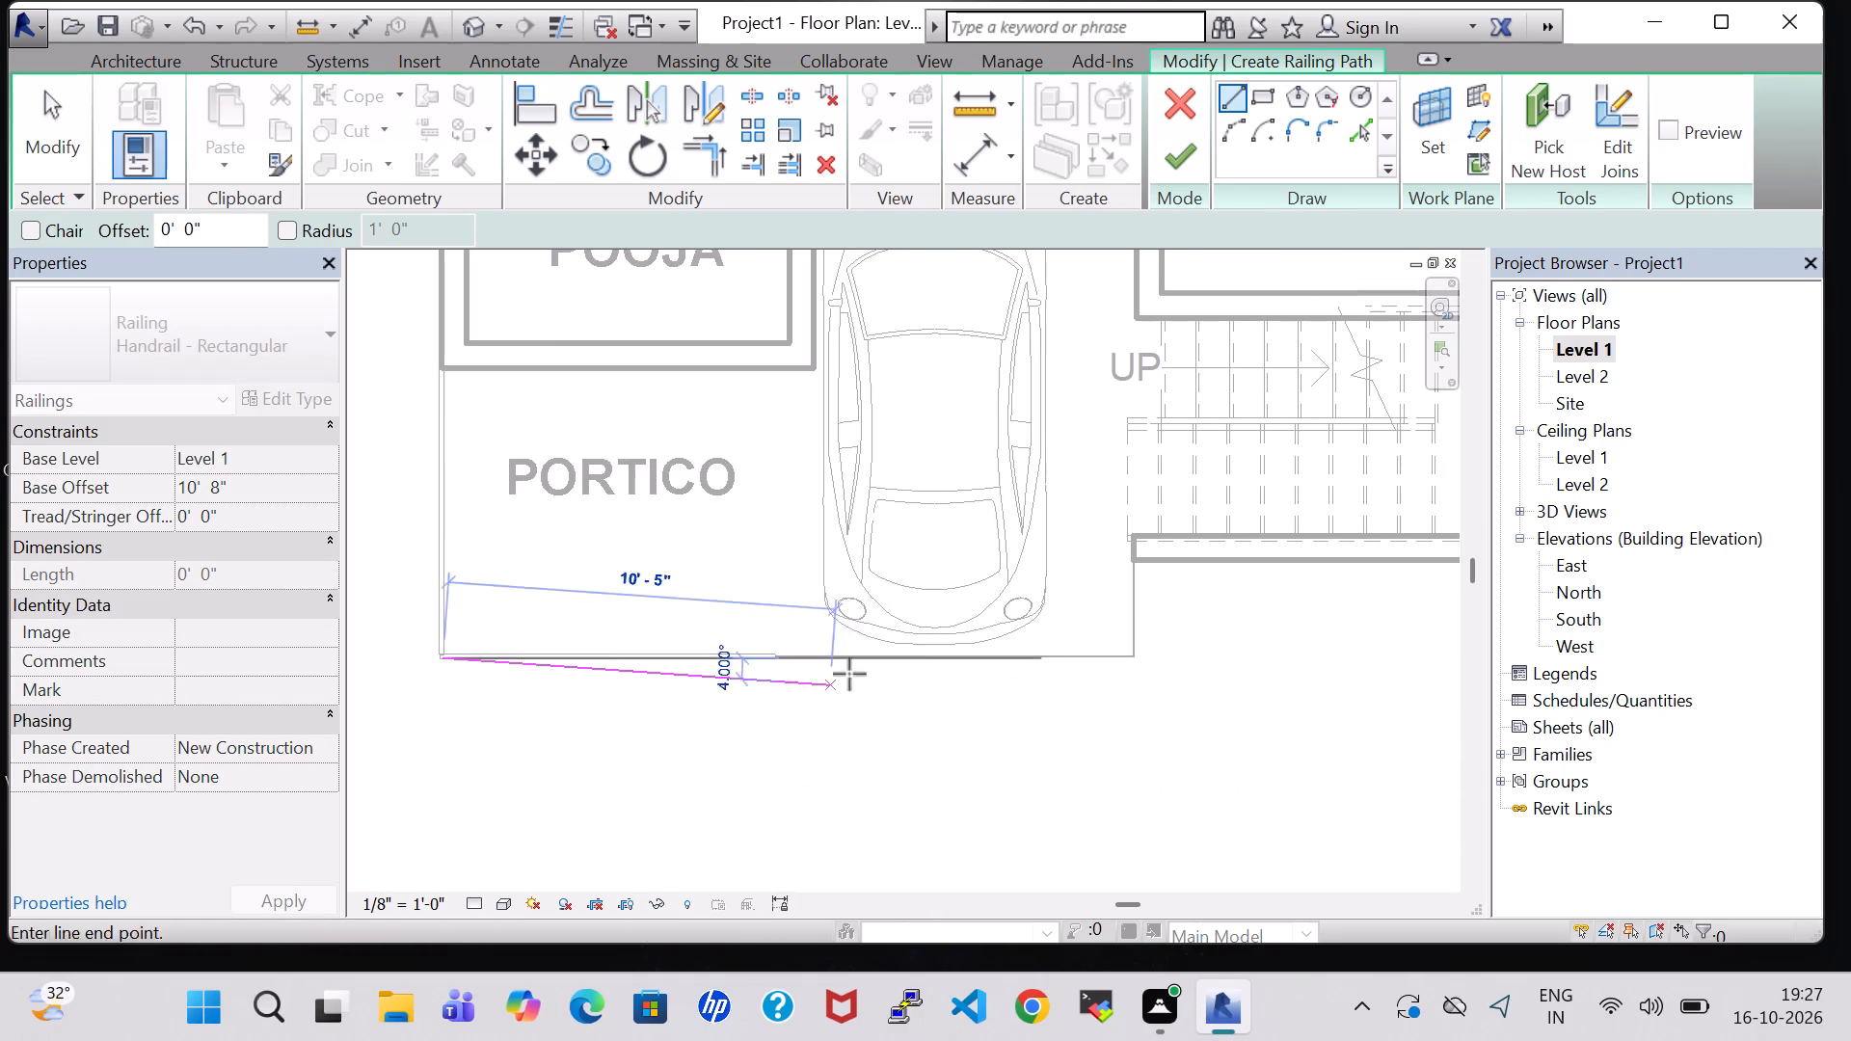
click(1131, 659)
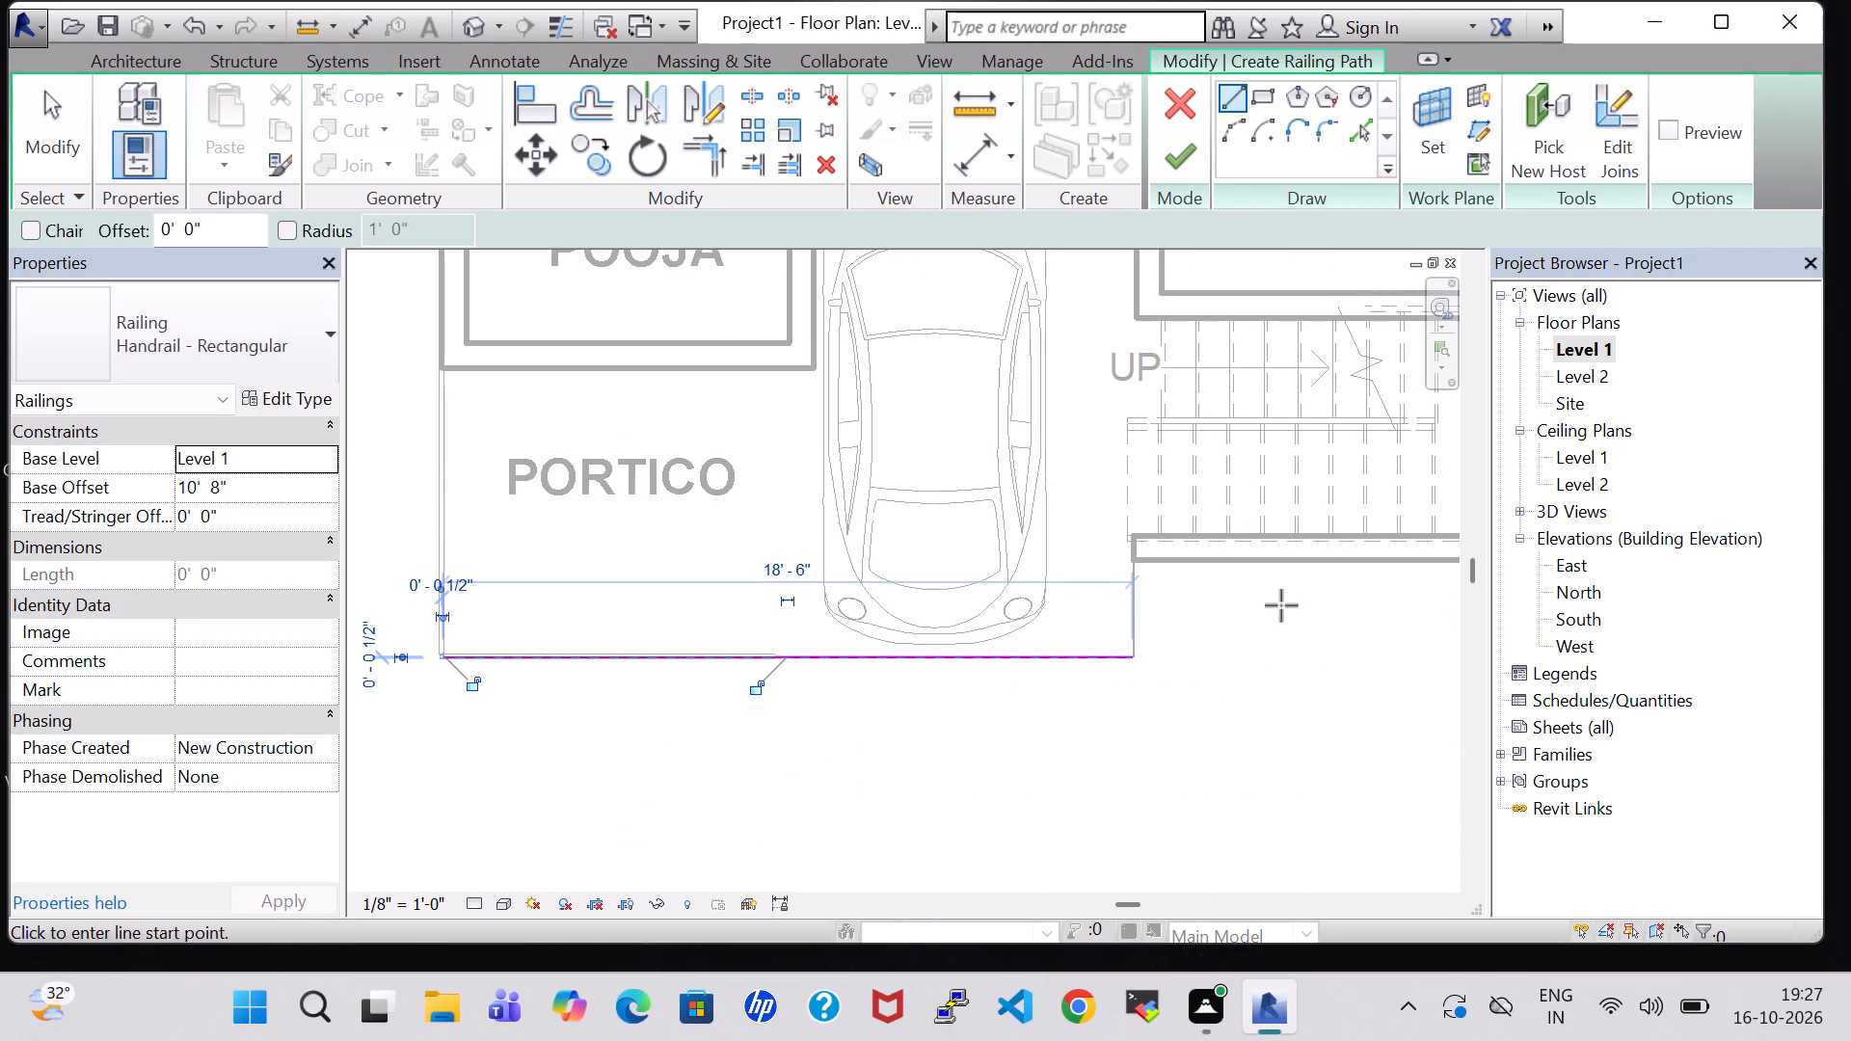
click(1177, 141)
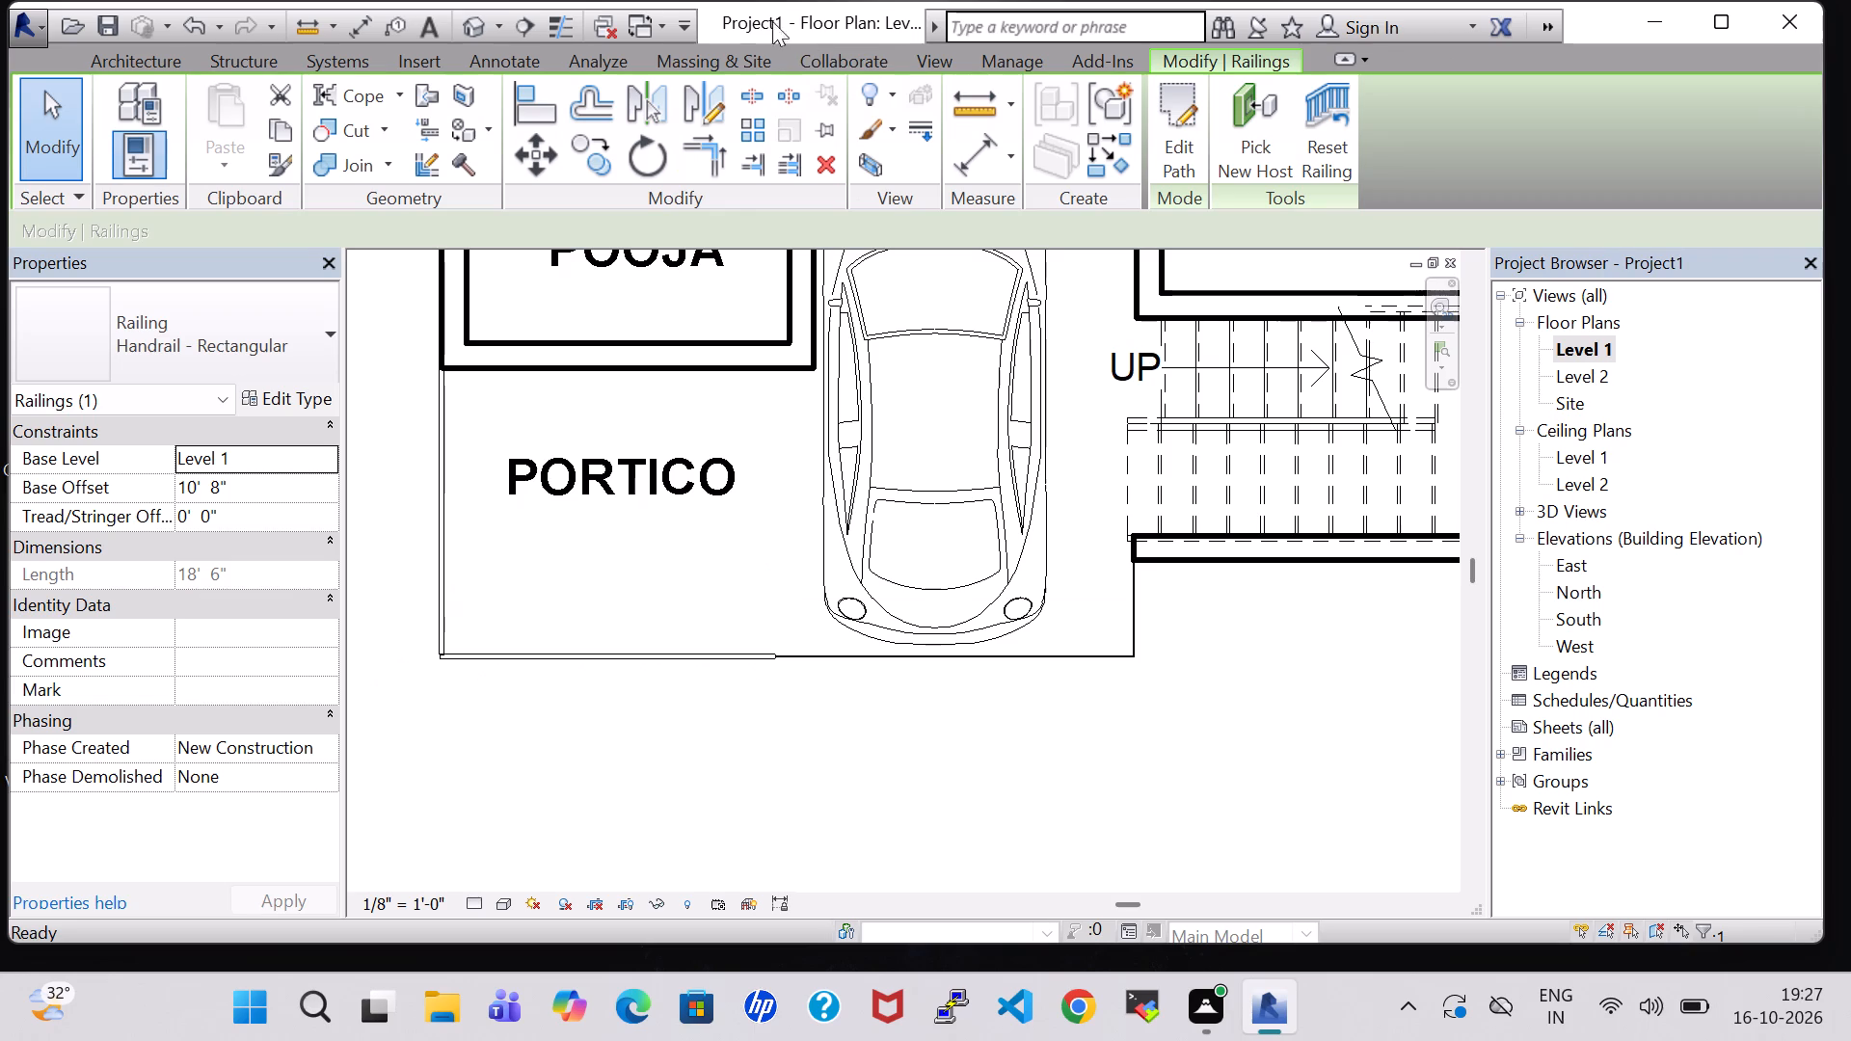
Change the new railing on the roof's front edge above the portico to the Handrail - Pipe type in 3D.
click(481, 12)
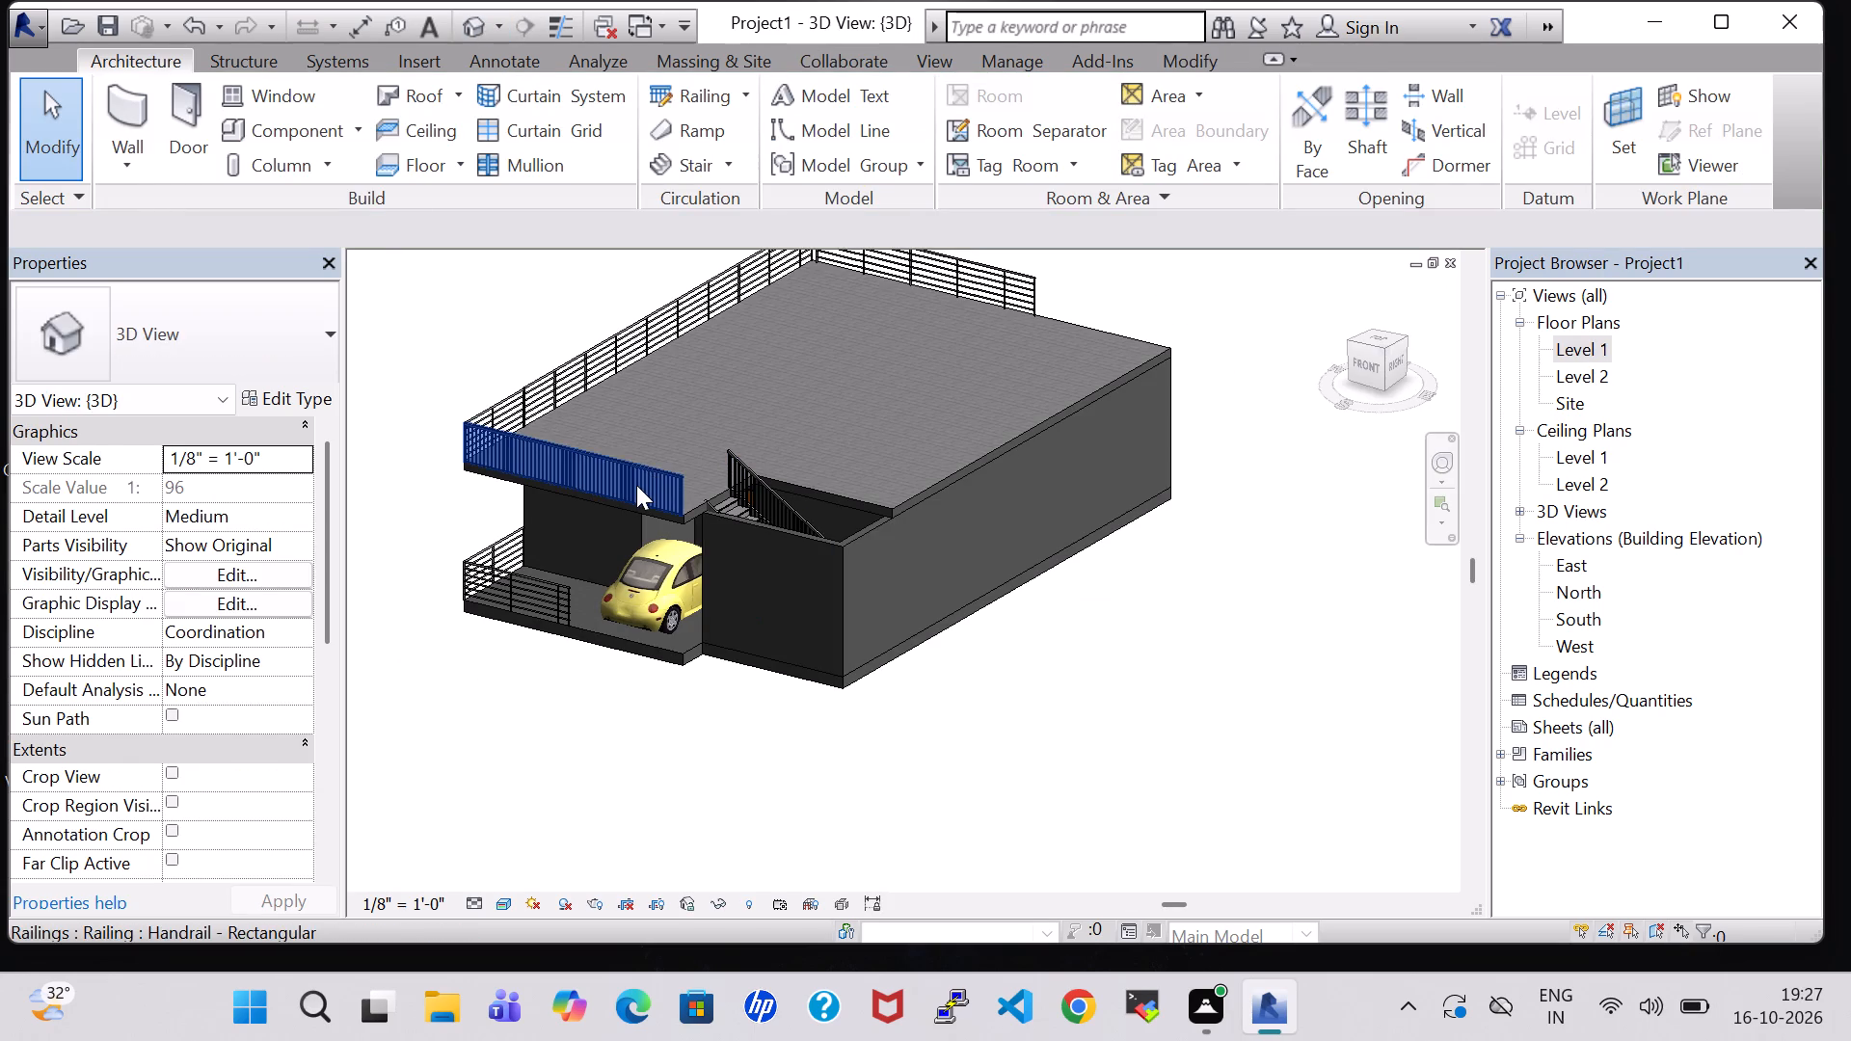
click(636, 485)
click(243, 307)
click(211, 579)
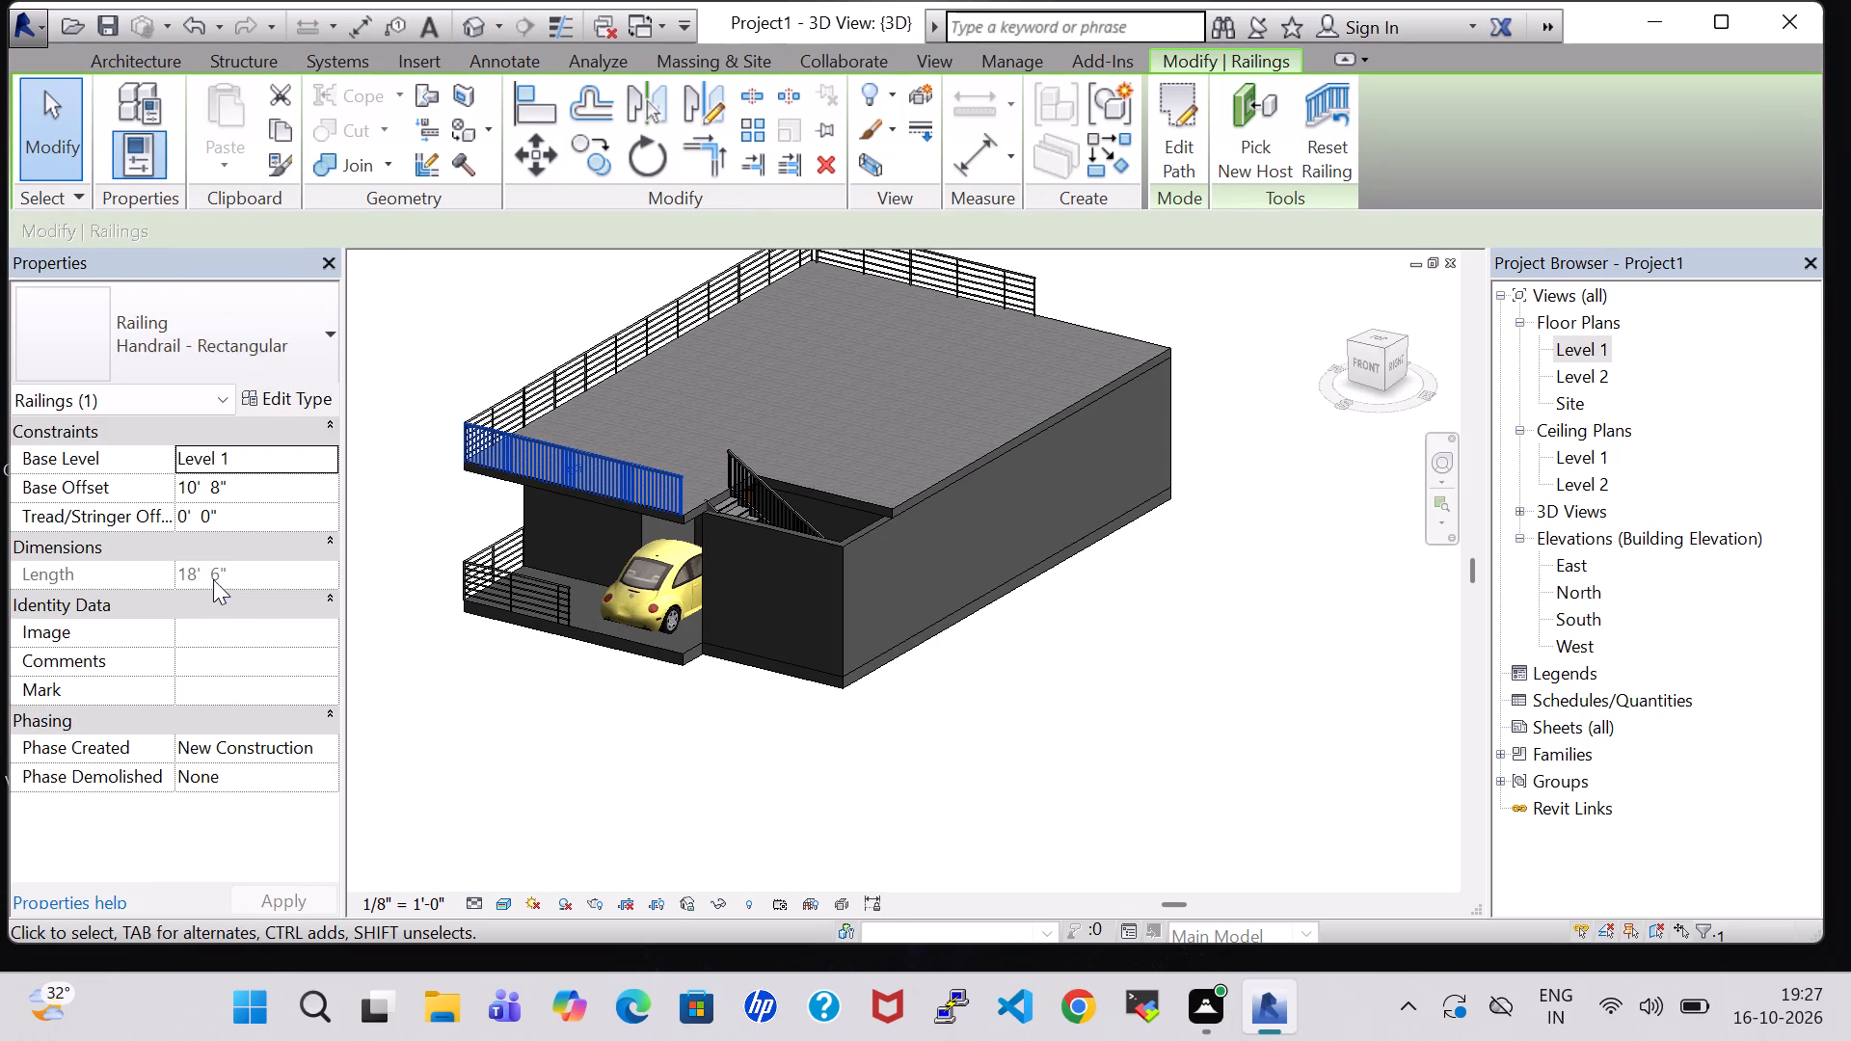
click(754, 724)
Create an 11' 10" Handrail - Rectangular railing with a 10' 8" base offset along the Bed Room 2 wall line beside the stair in Level 1.
scroll(755, 724, up, 1)
middle_click(755, 724)
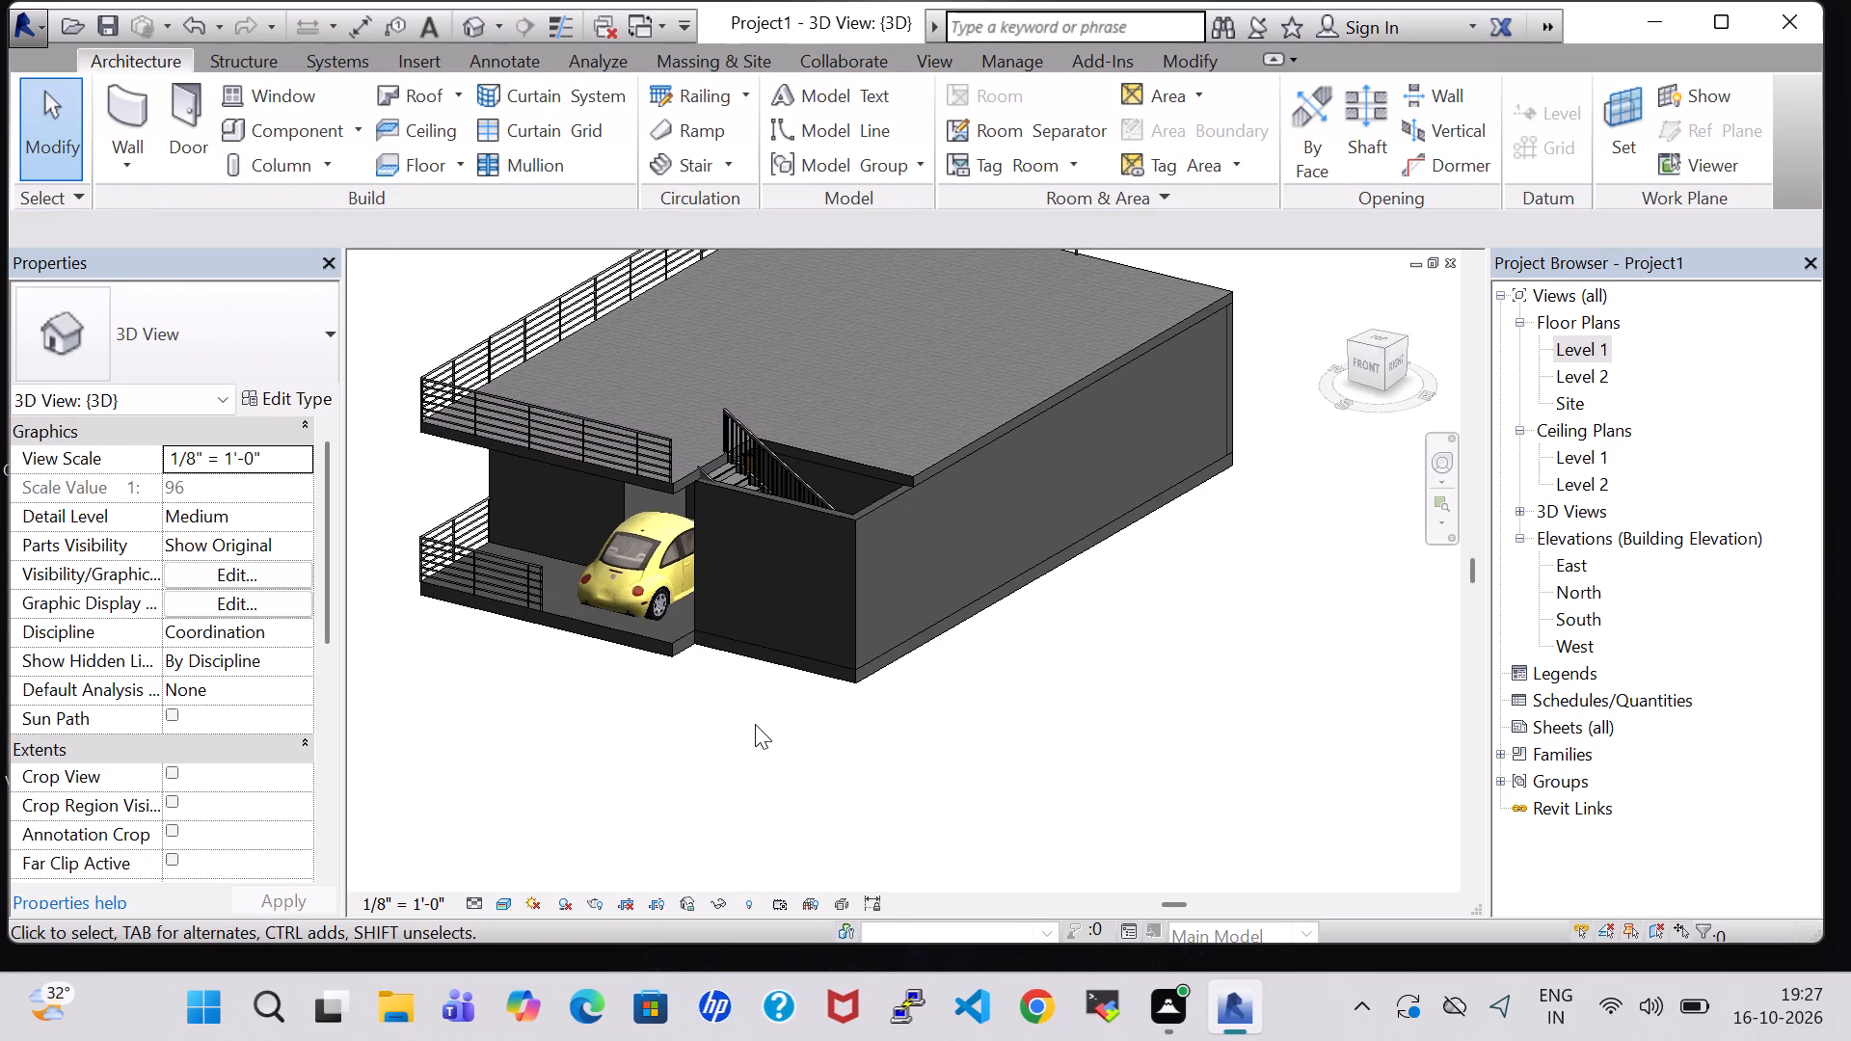
shift+middle_drag(755, 724, 829, 724)
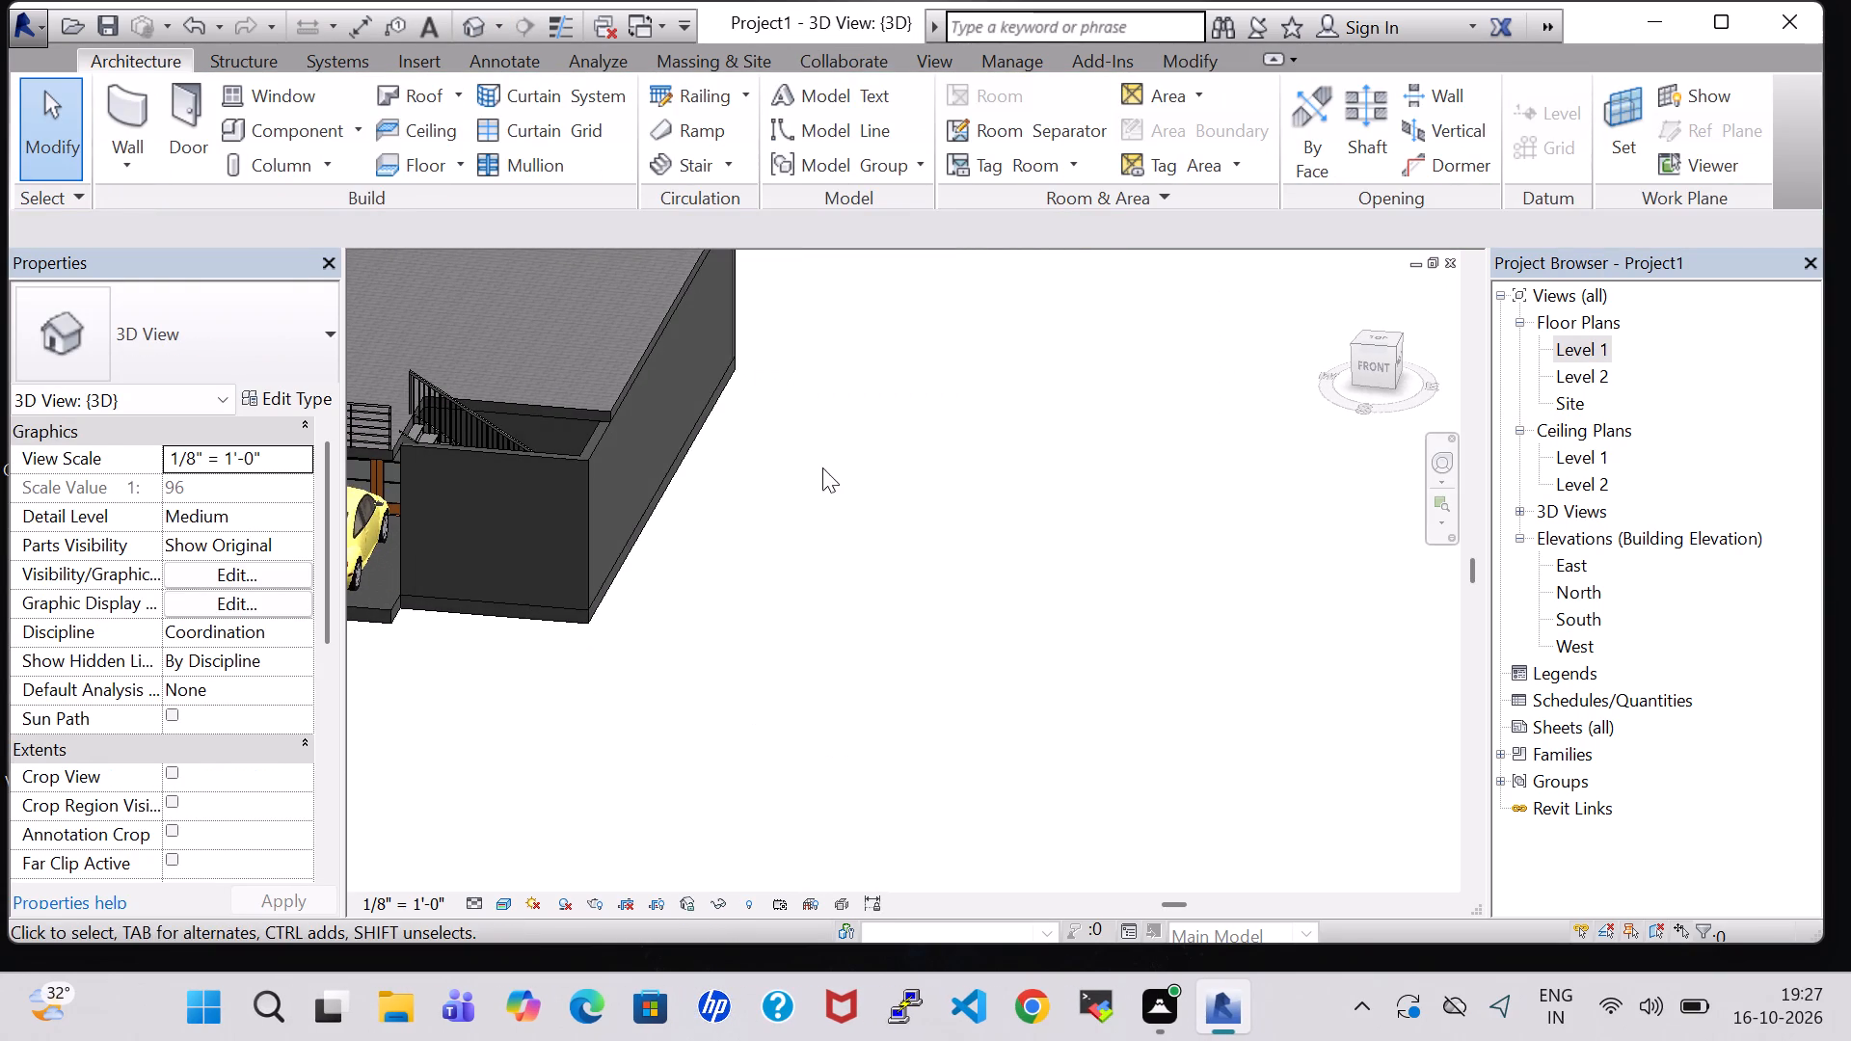
middle_drag(822, 467, 703, 487)
click(1600, 333)
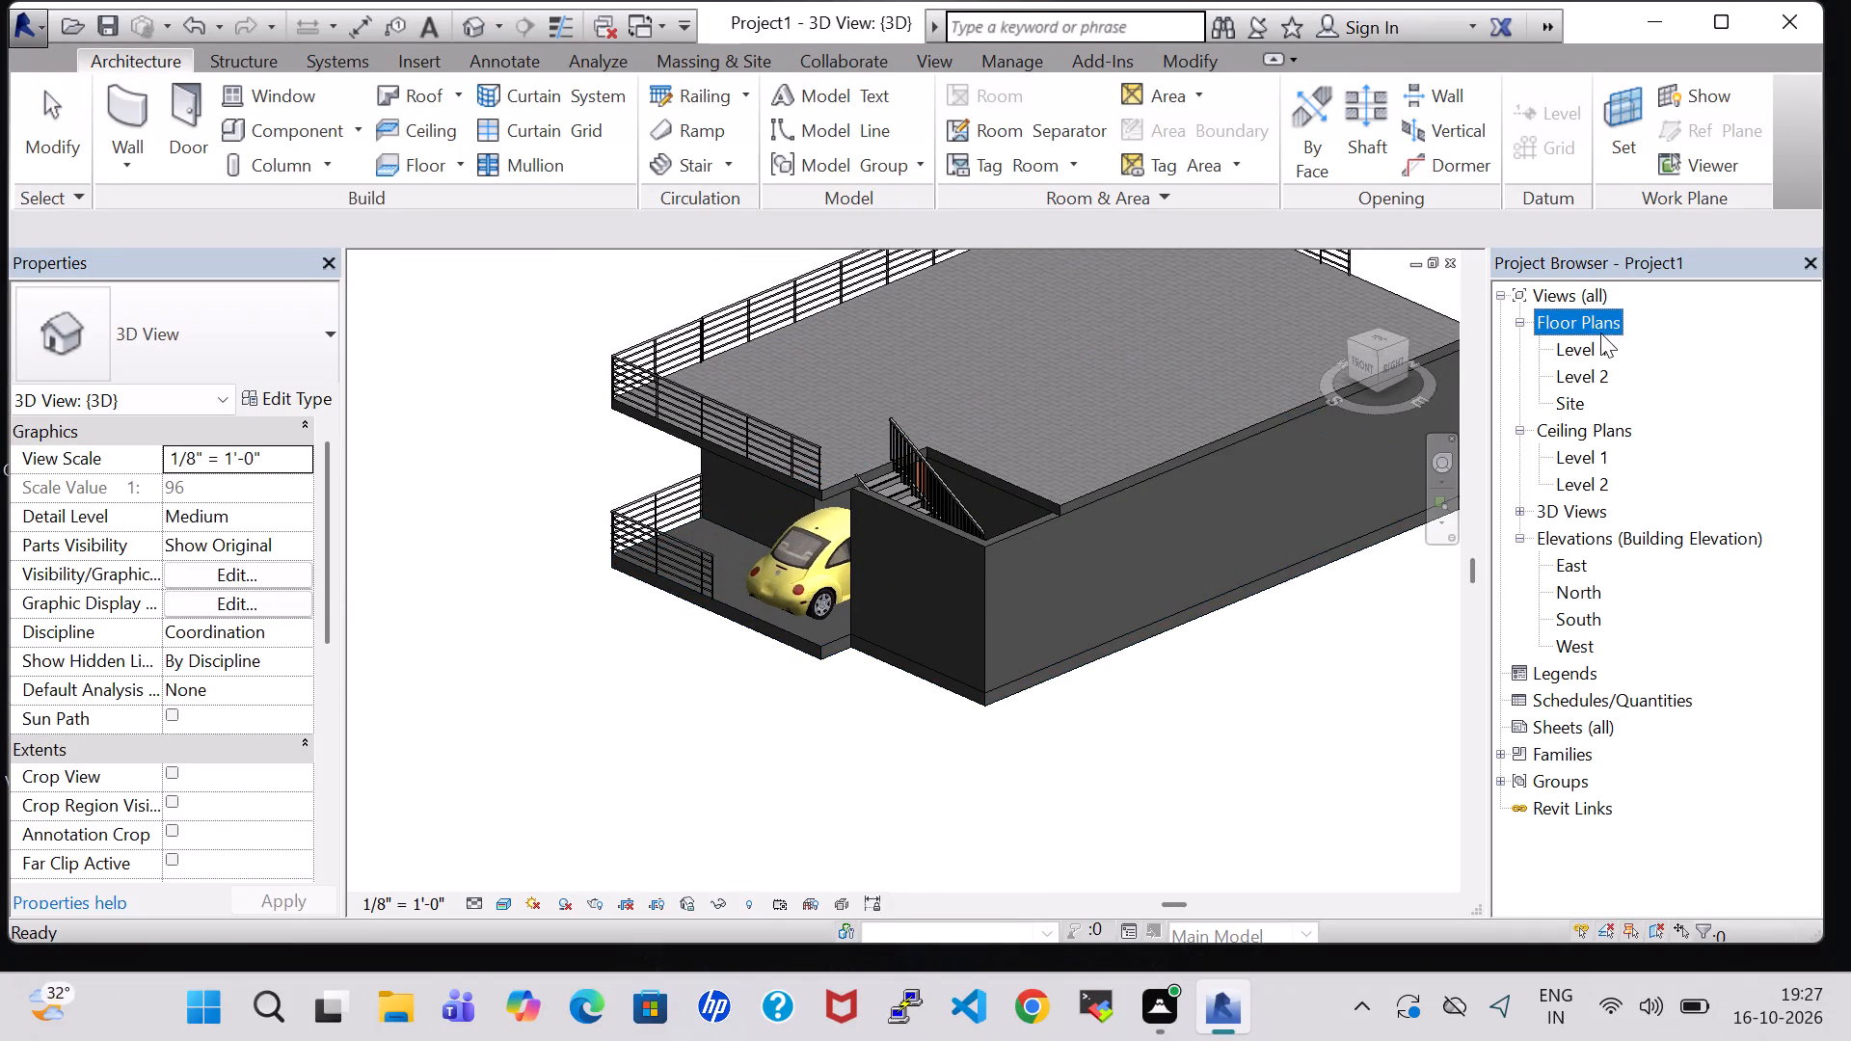
double_click(1600, 343)
scroll(1215, 570, down, 2)
middle_drag(1227, 627, 1025, 675)
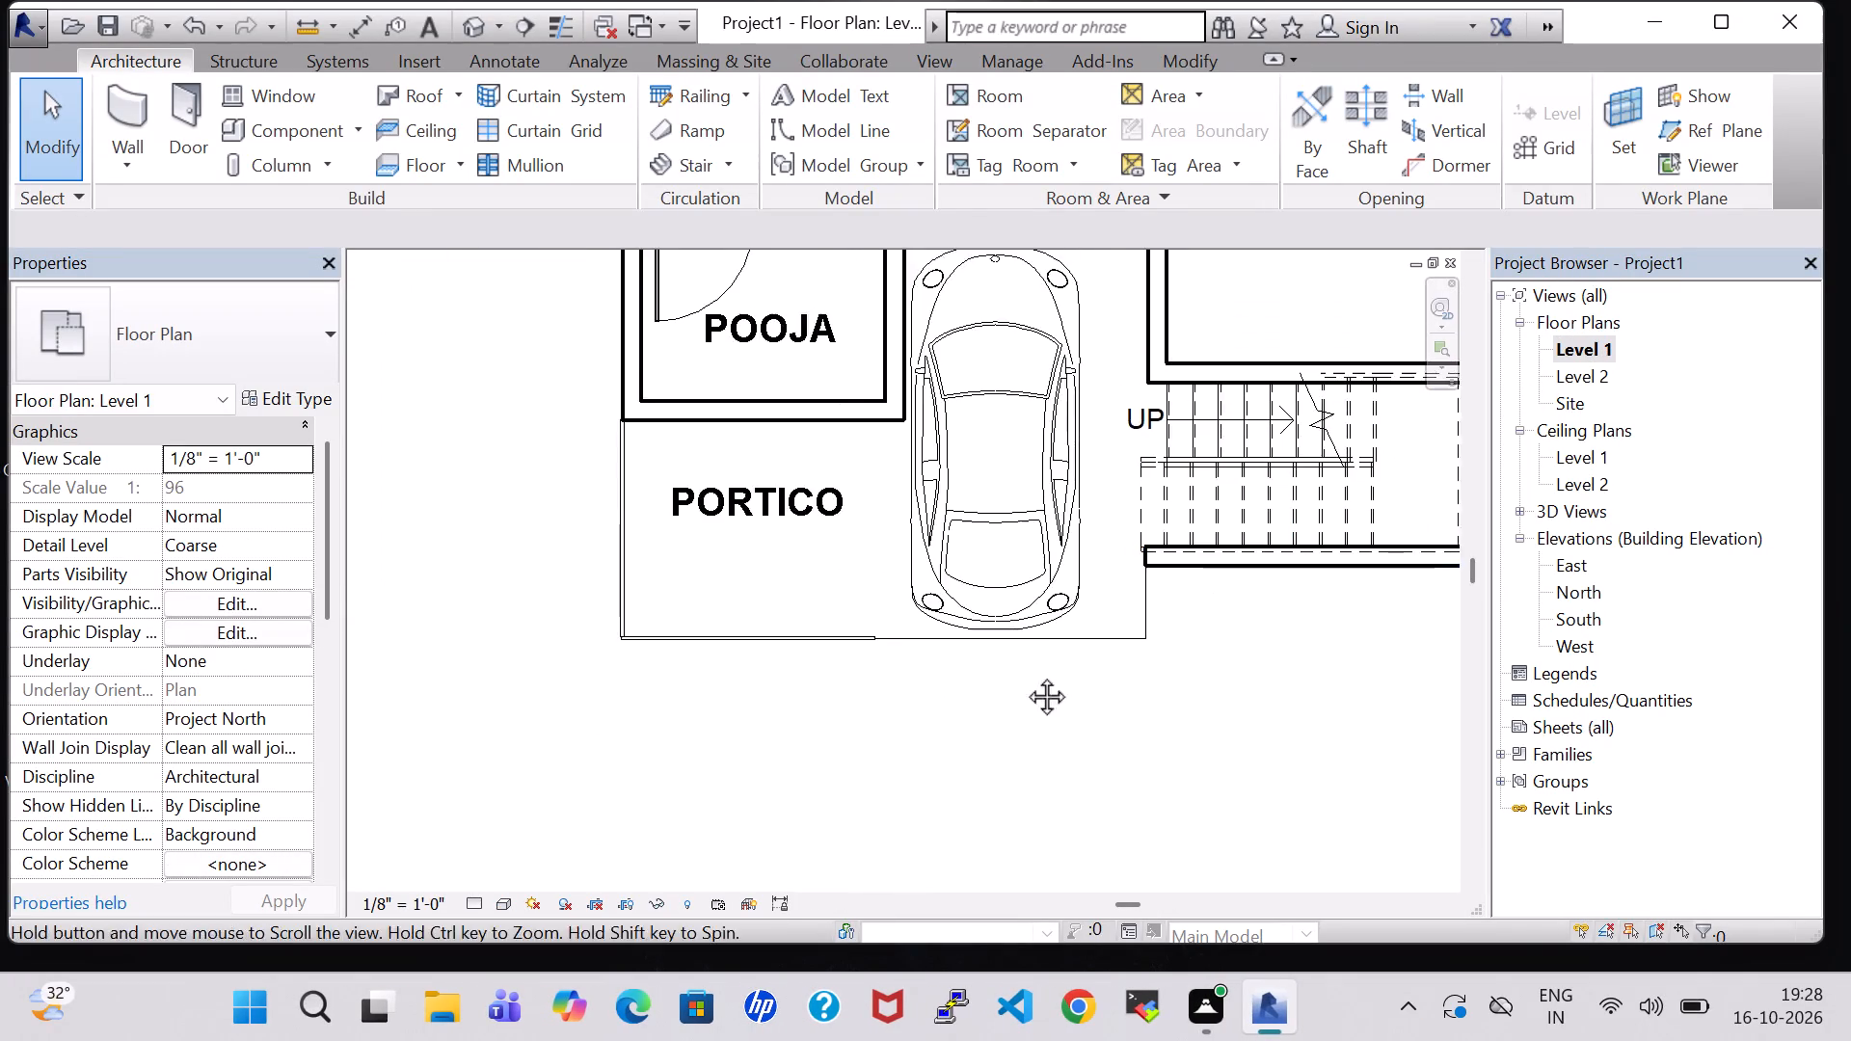
middle_drag(1025, 675, 889, 705)
click(664, 86)
scroll(949, 507, up, 3)
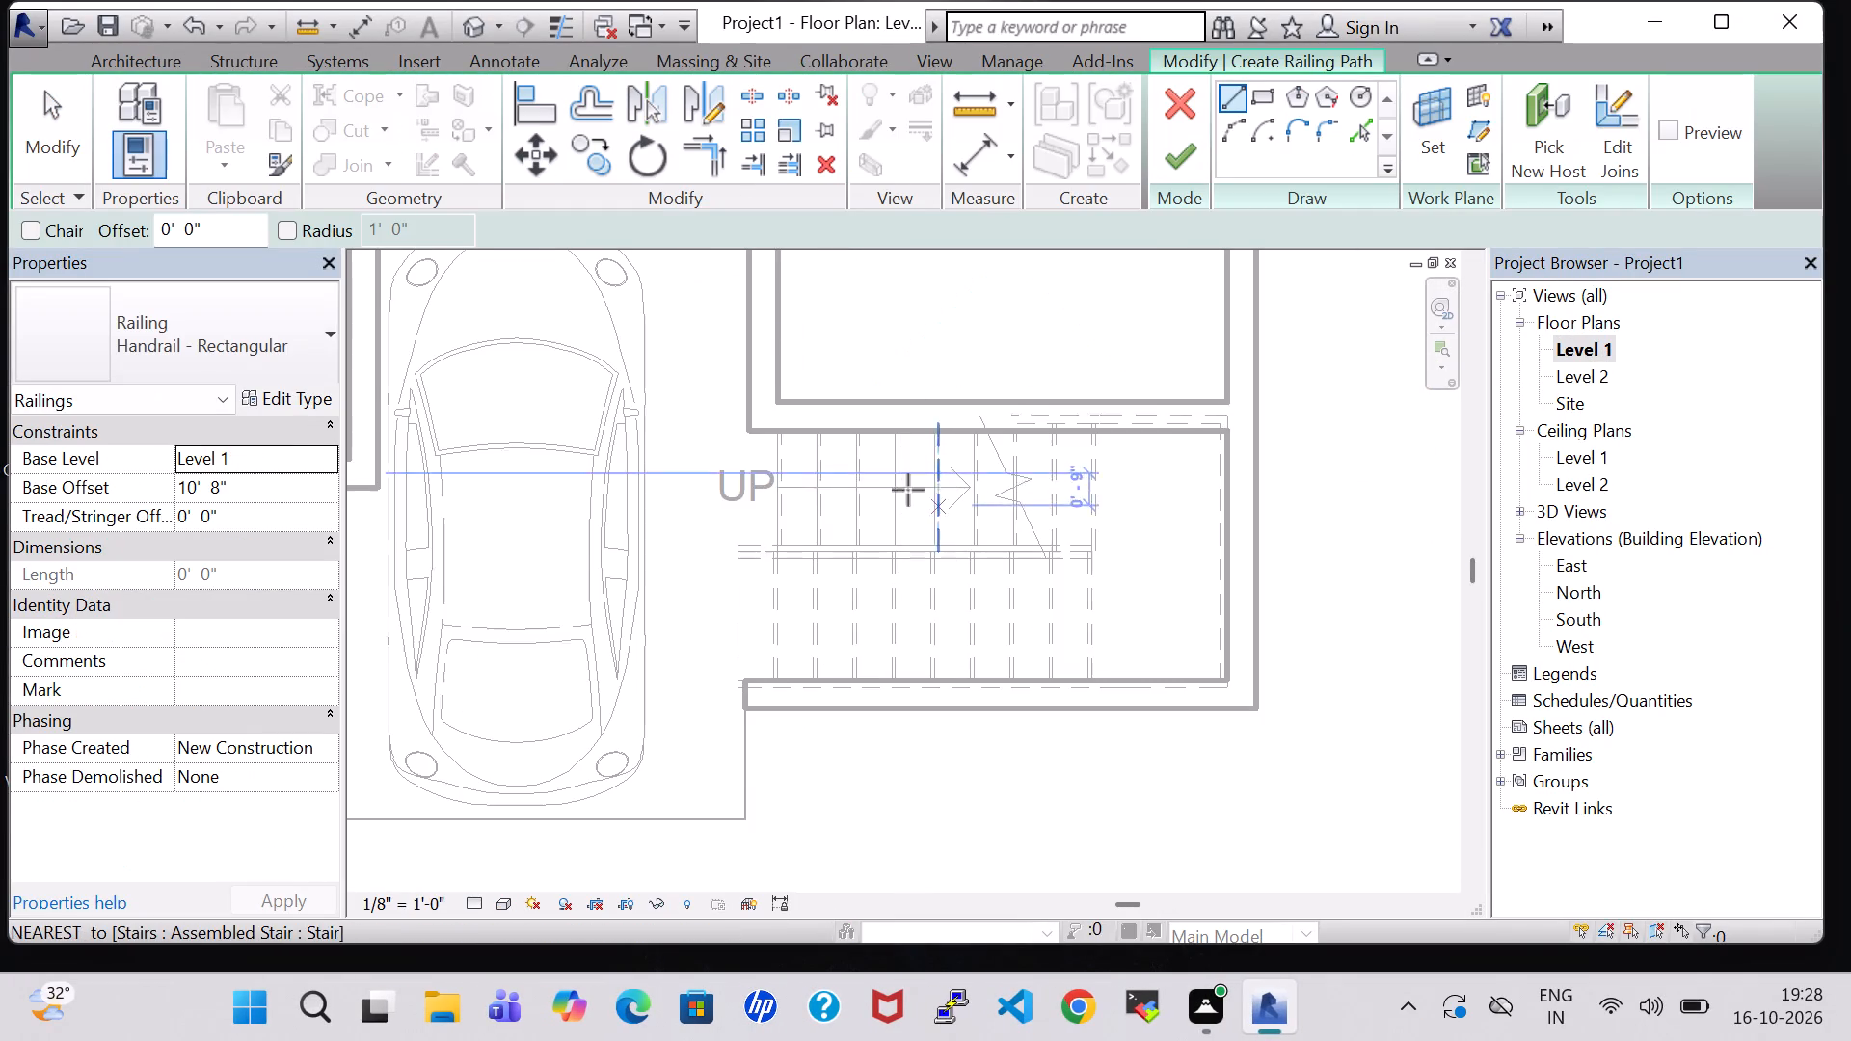
click(747, 431)
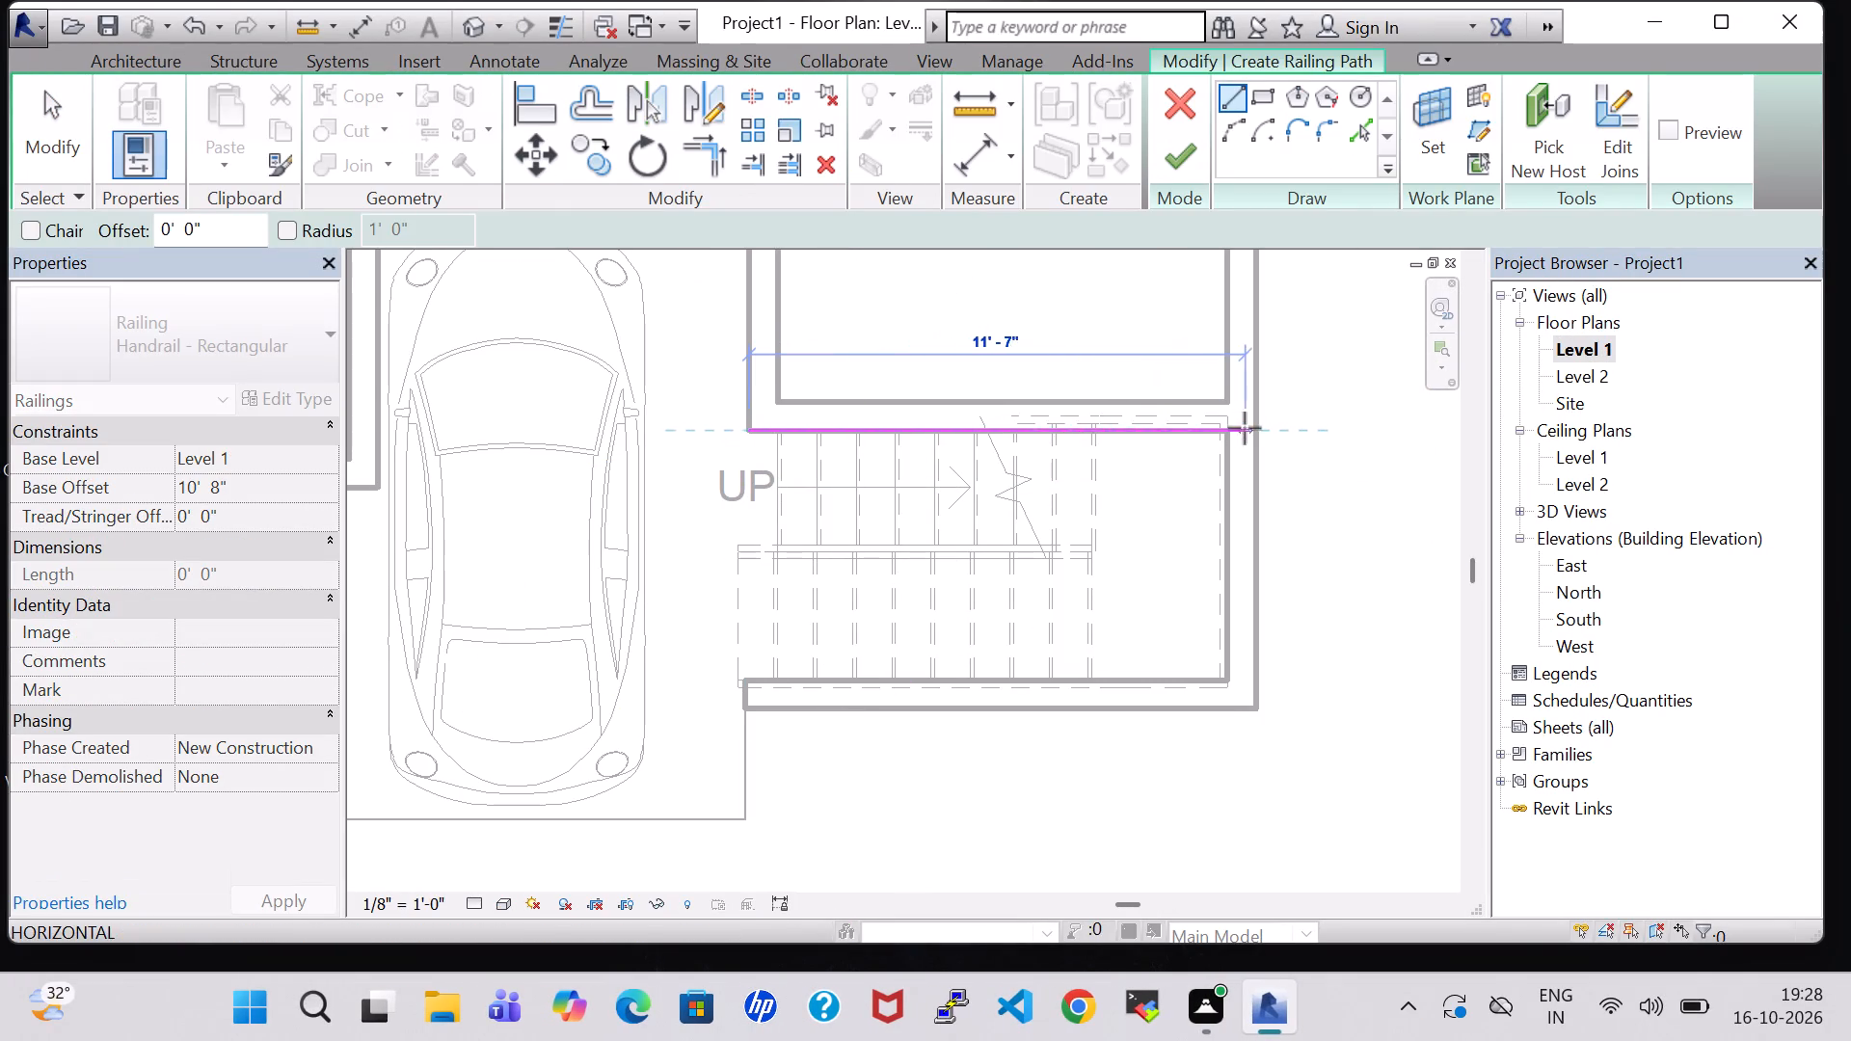
click(1255, 428)
click(1181, 169)
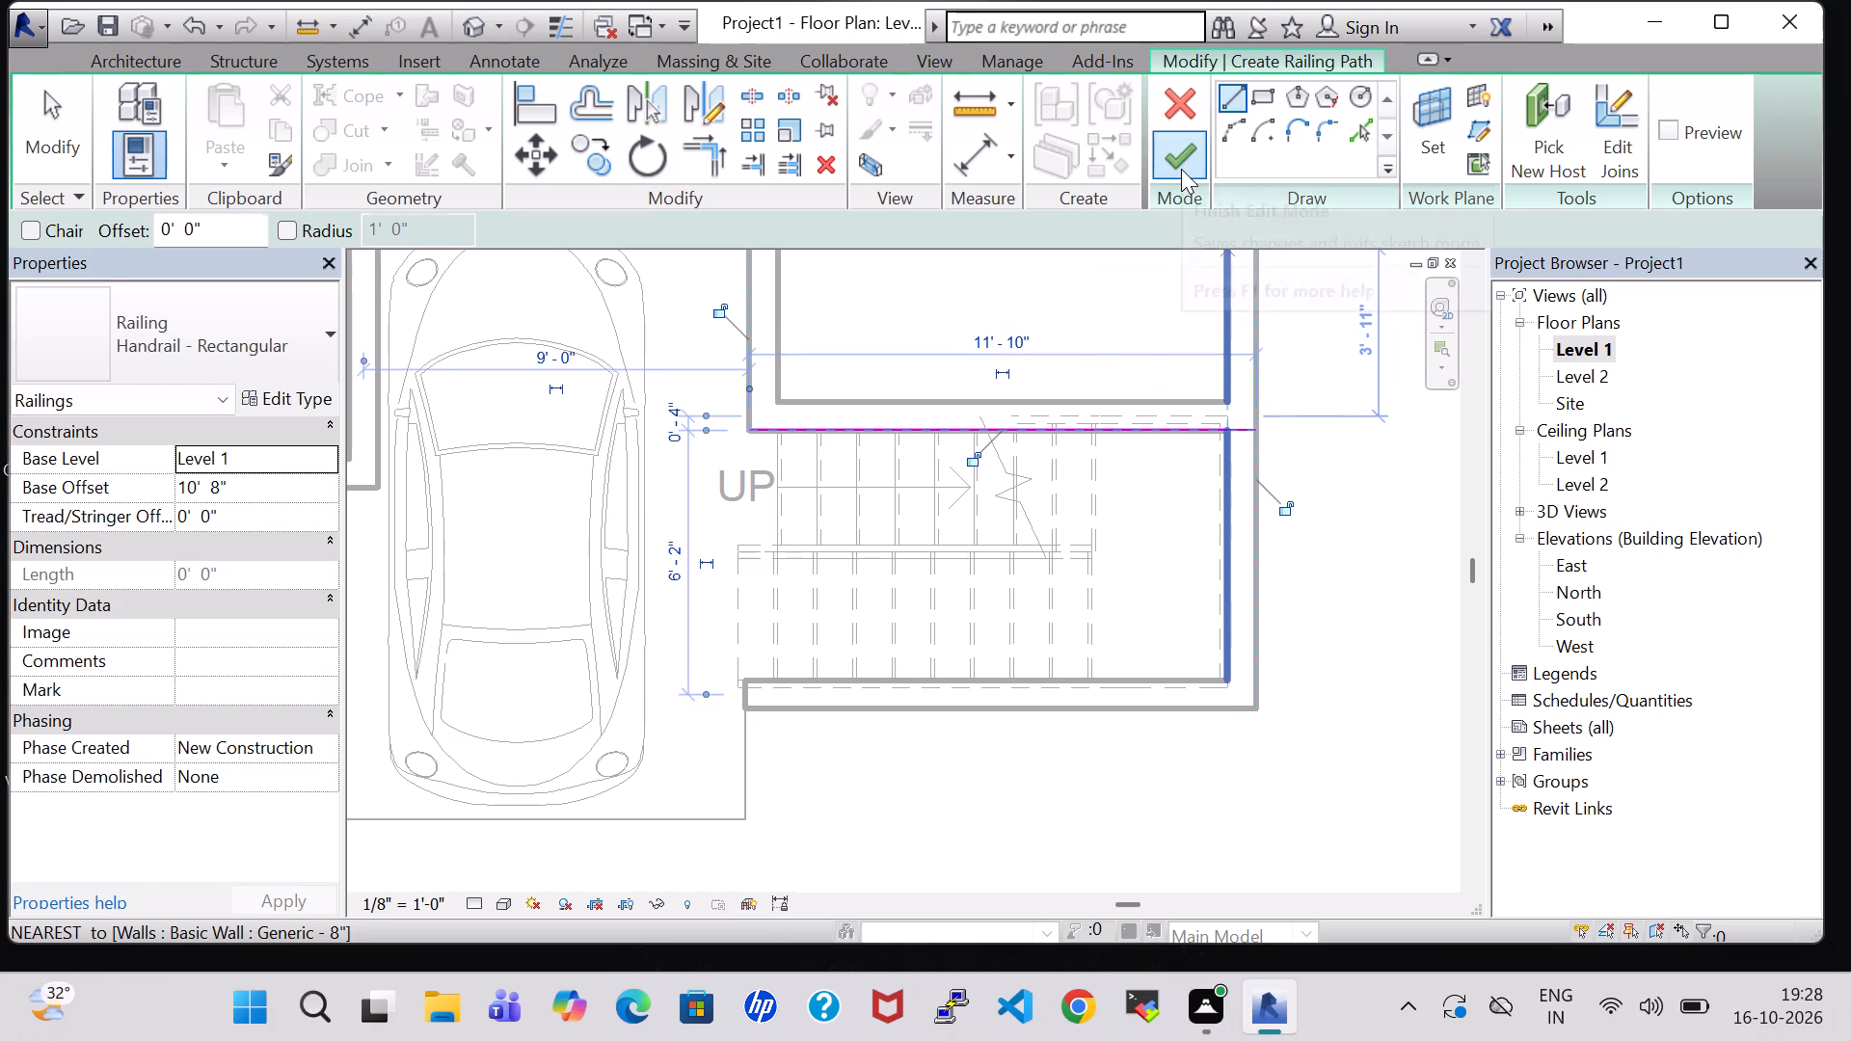
Change the new roof railing beside the stair opening to the Handrail - Pipe type in 3D.
click(470, 25)
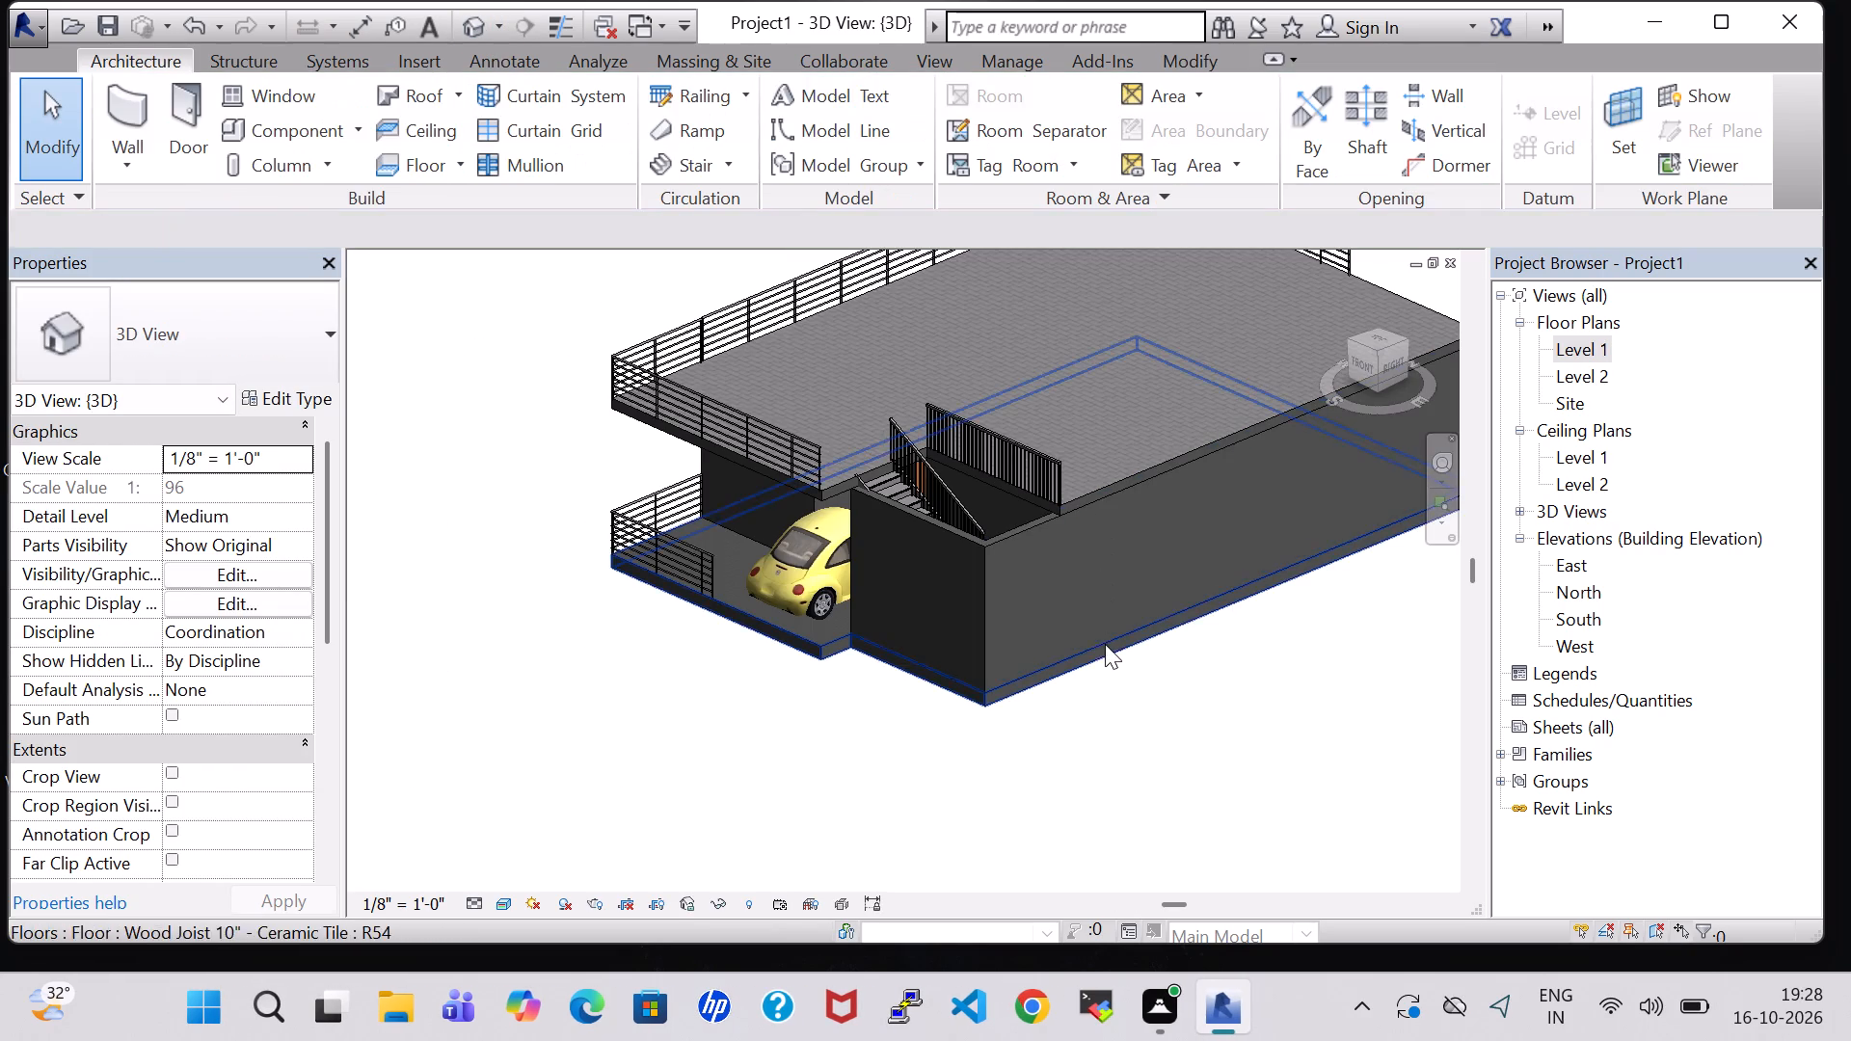
click(1026, 472)
click(297, 336)
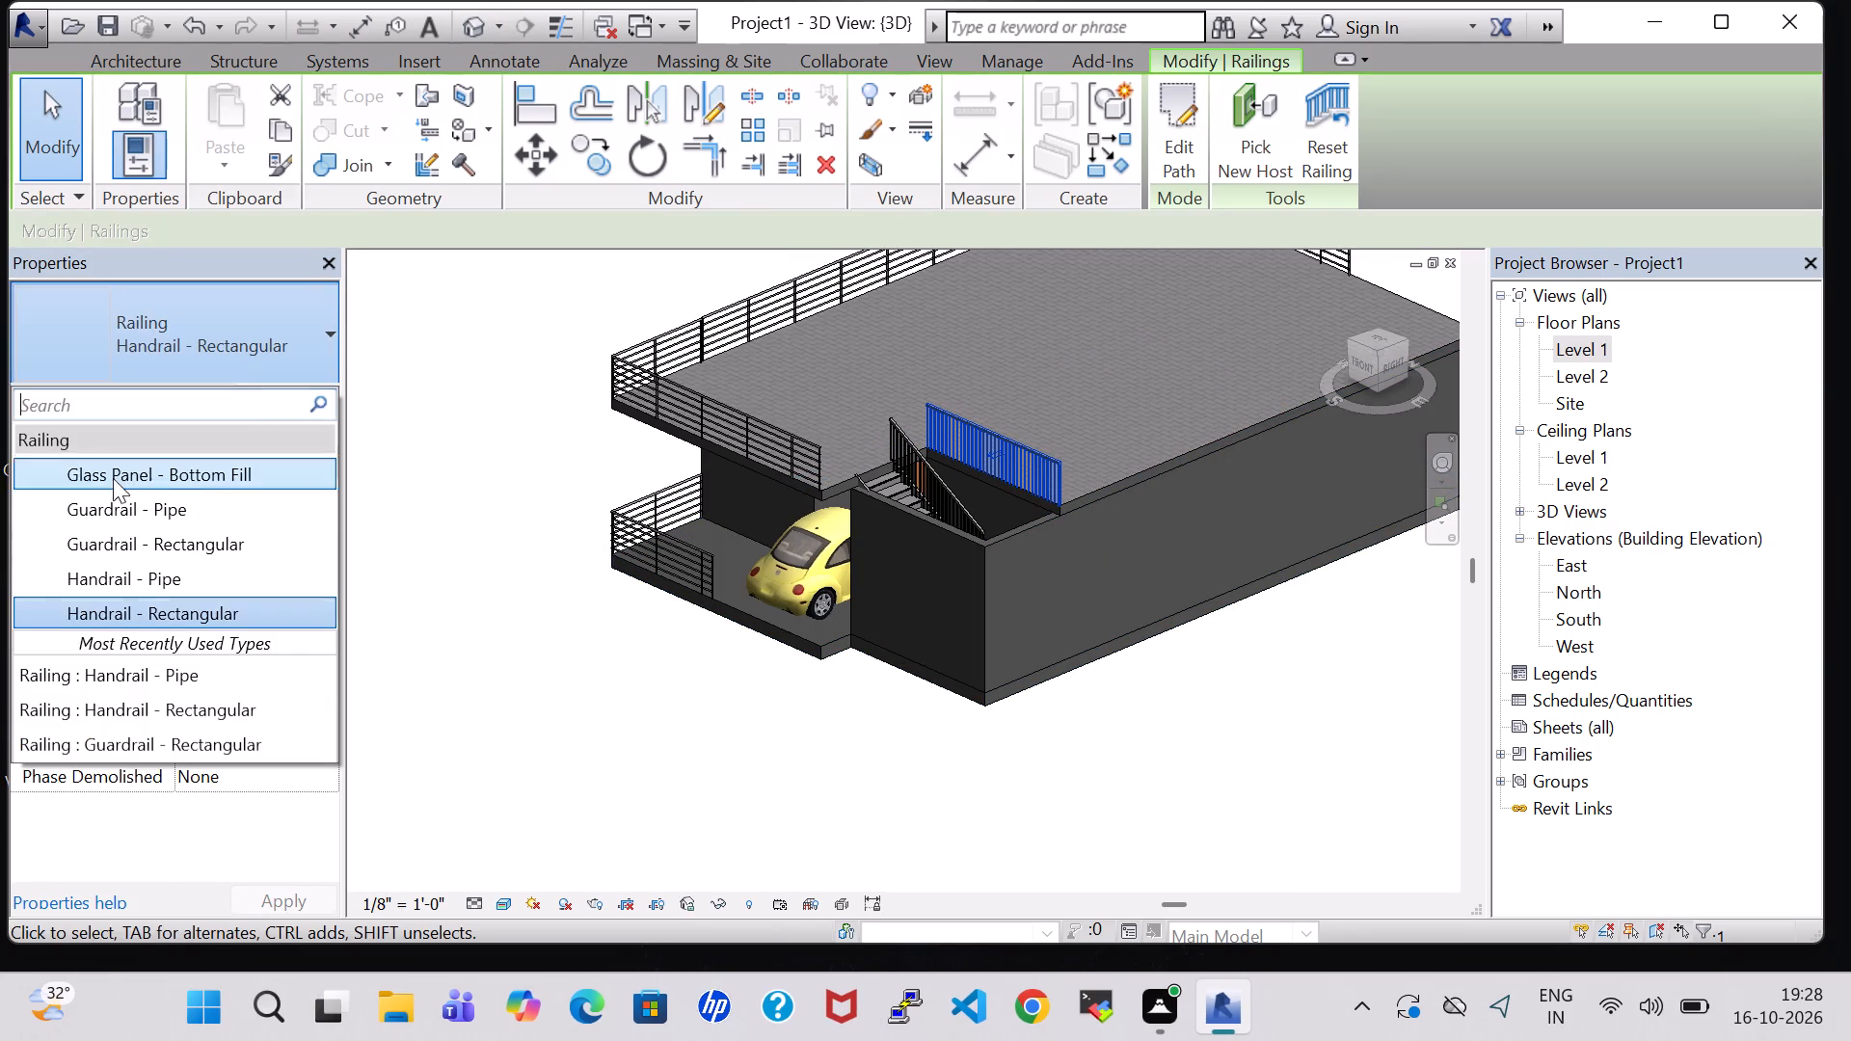
click(140, 571)
click(748, 764)
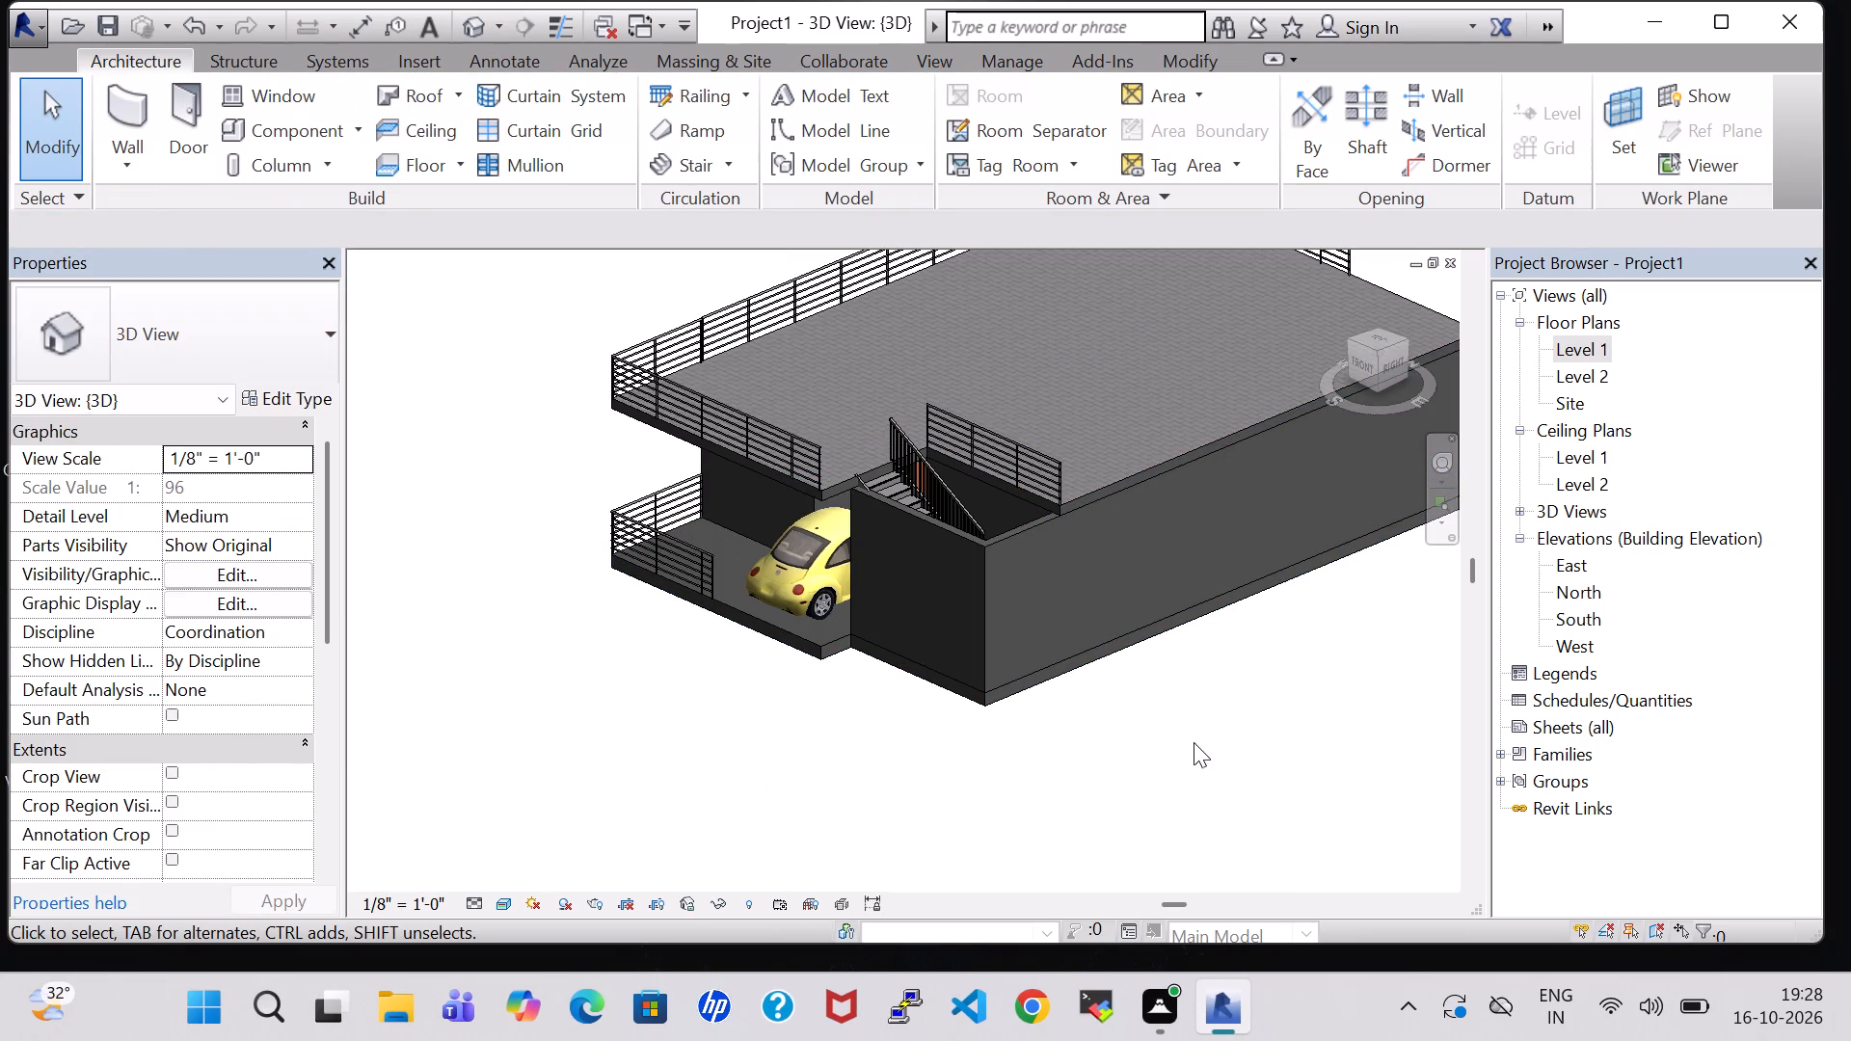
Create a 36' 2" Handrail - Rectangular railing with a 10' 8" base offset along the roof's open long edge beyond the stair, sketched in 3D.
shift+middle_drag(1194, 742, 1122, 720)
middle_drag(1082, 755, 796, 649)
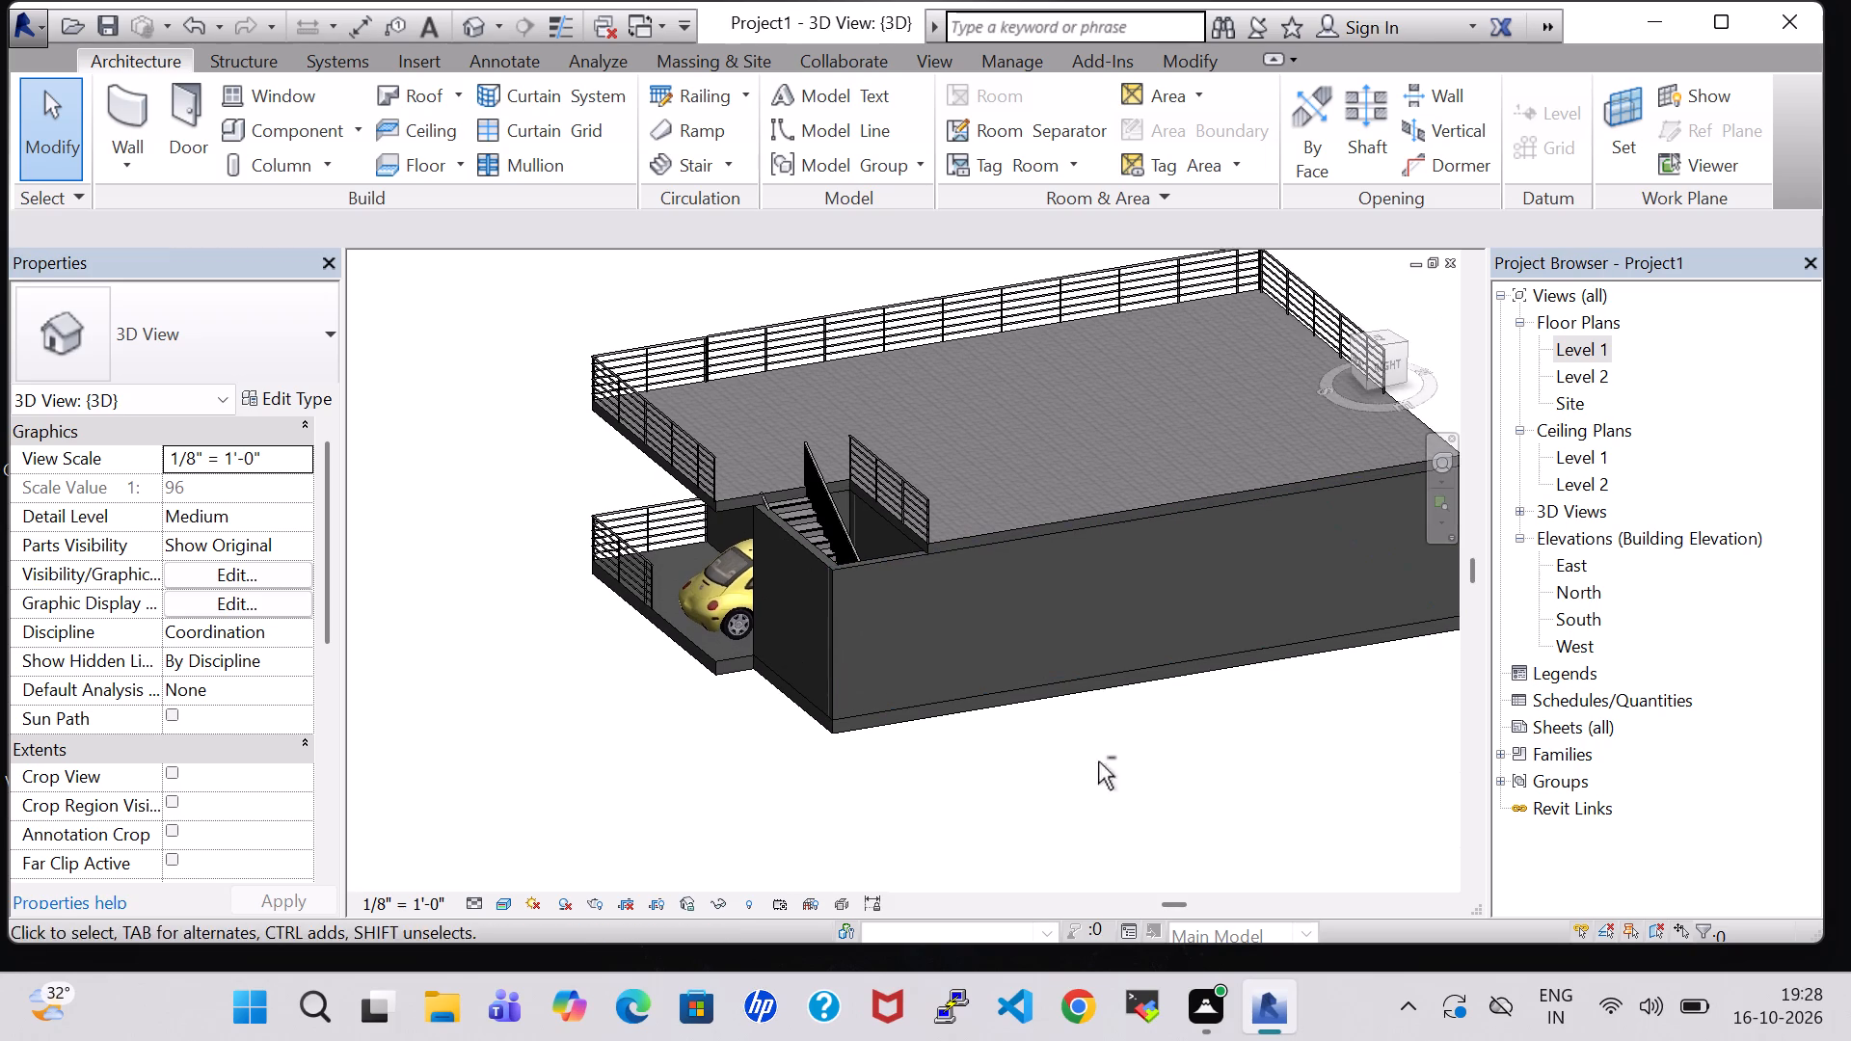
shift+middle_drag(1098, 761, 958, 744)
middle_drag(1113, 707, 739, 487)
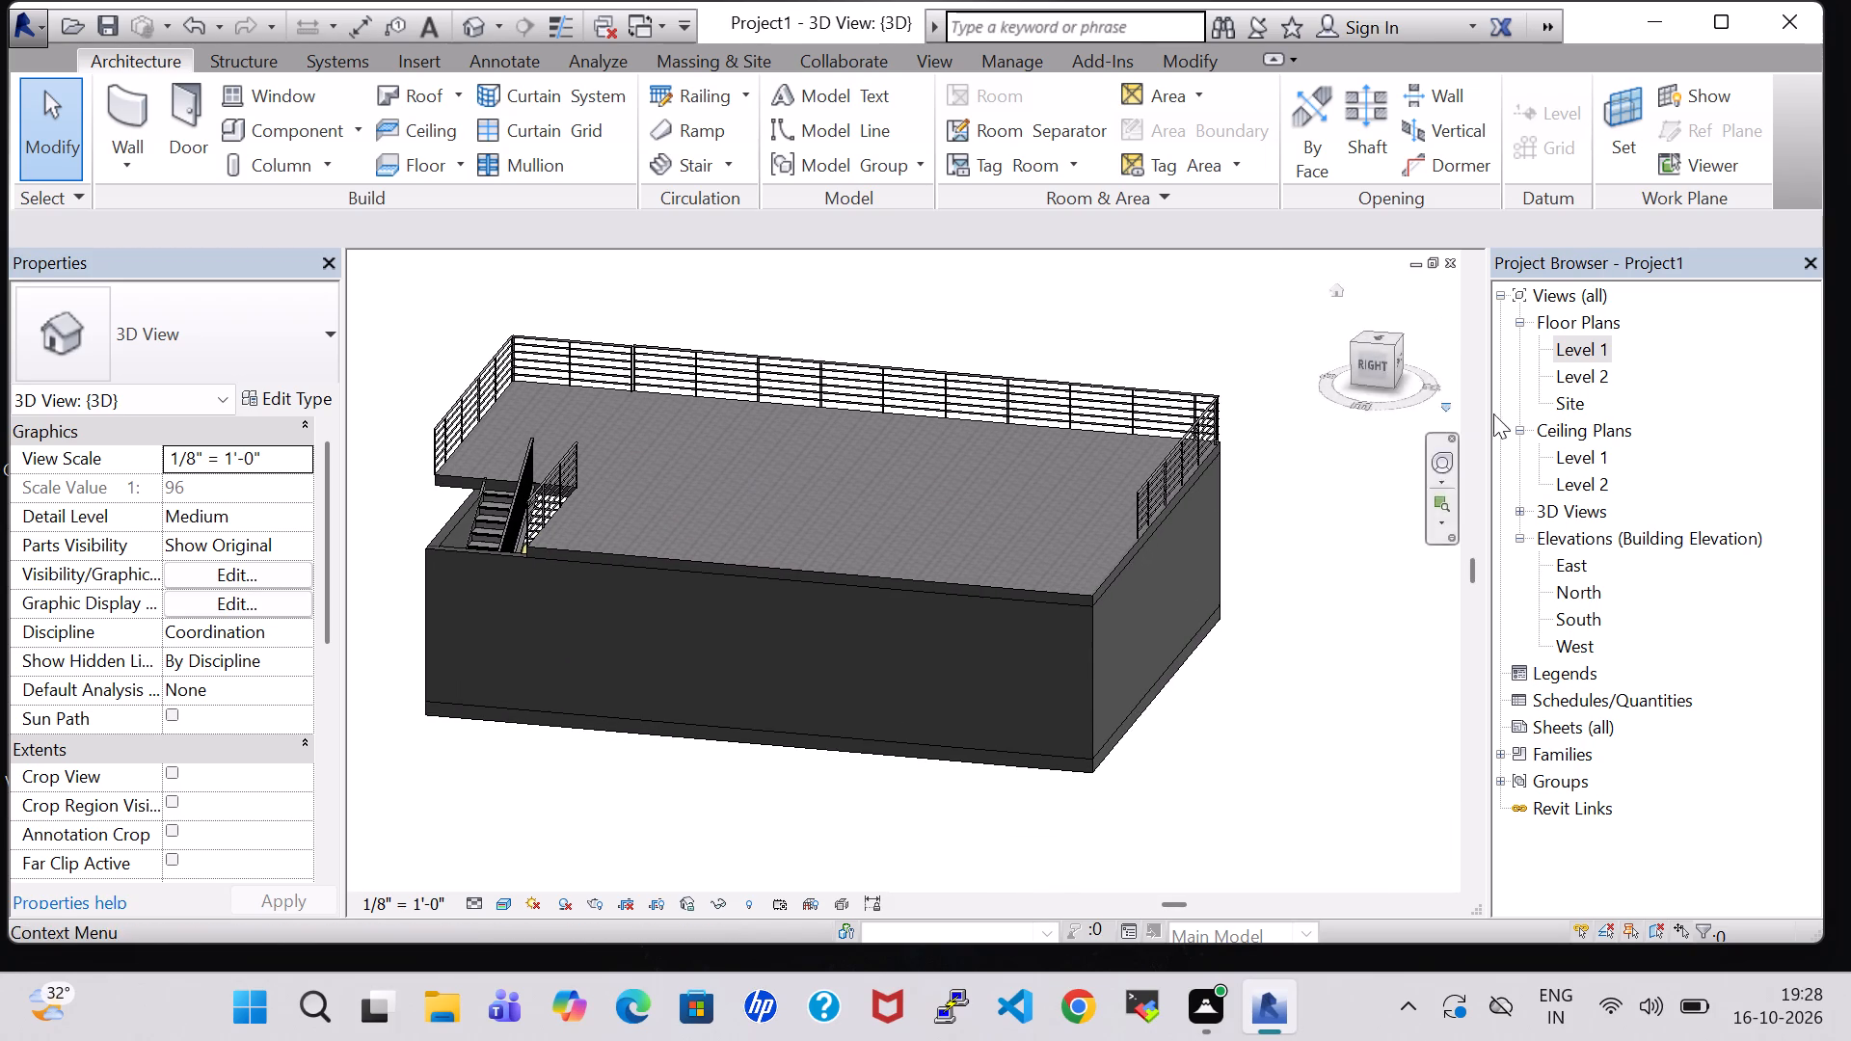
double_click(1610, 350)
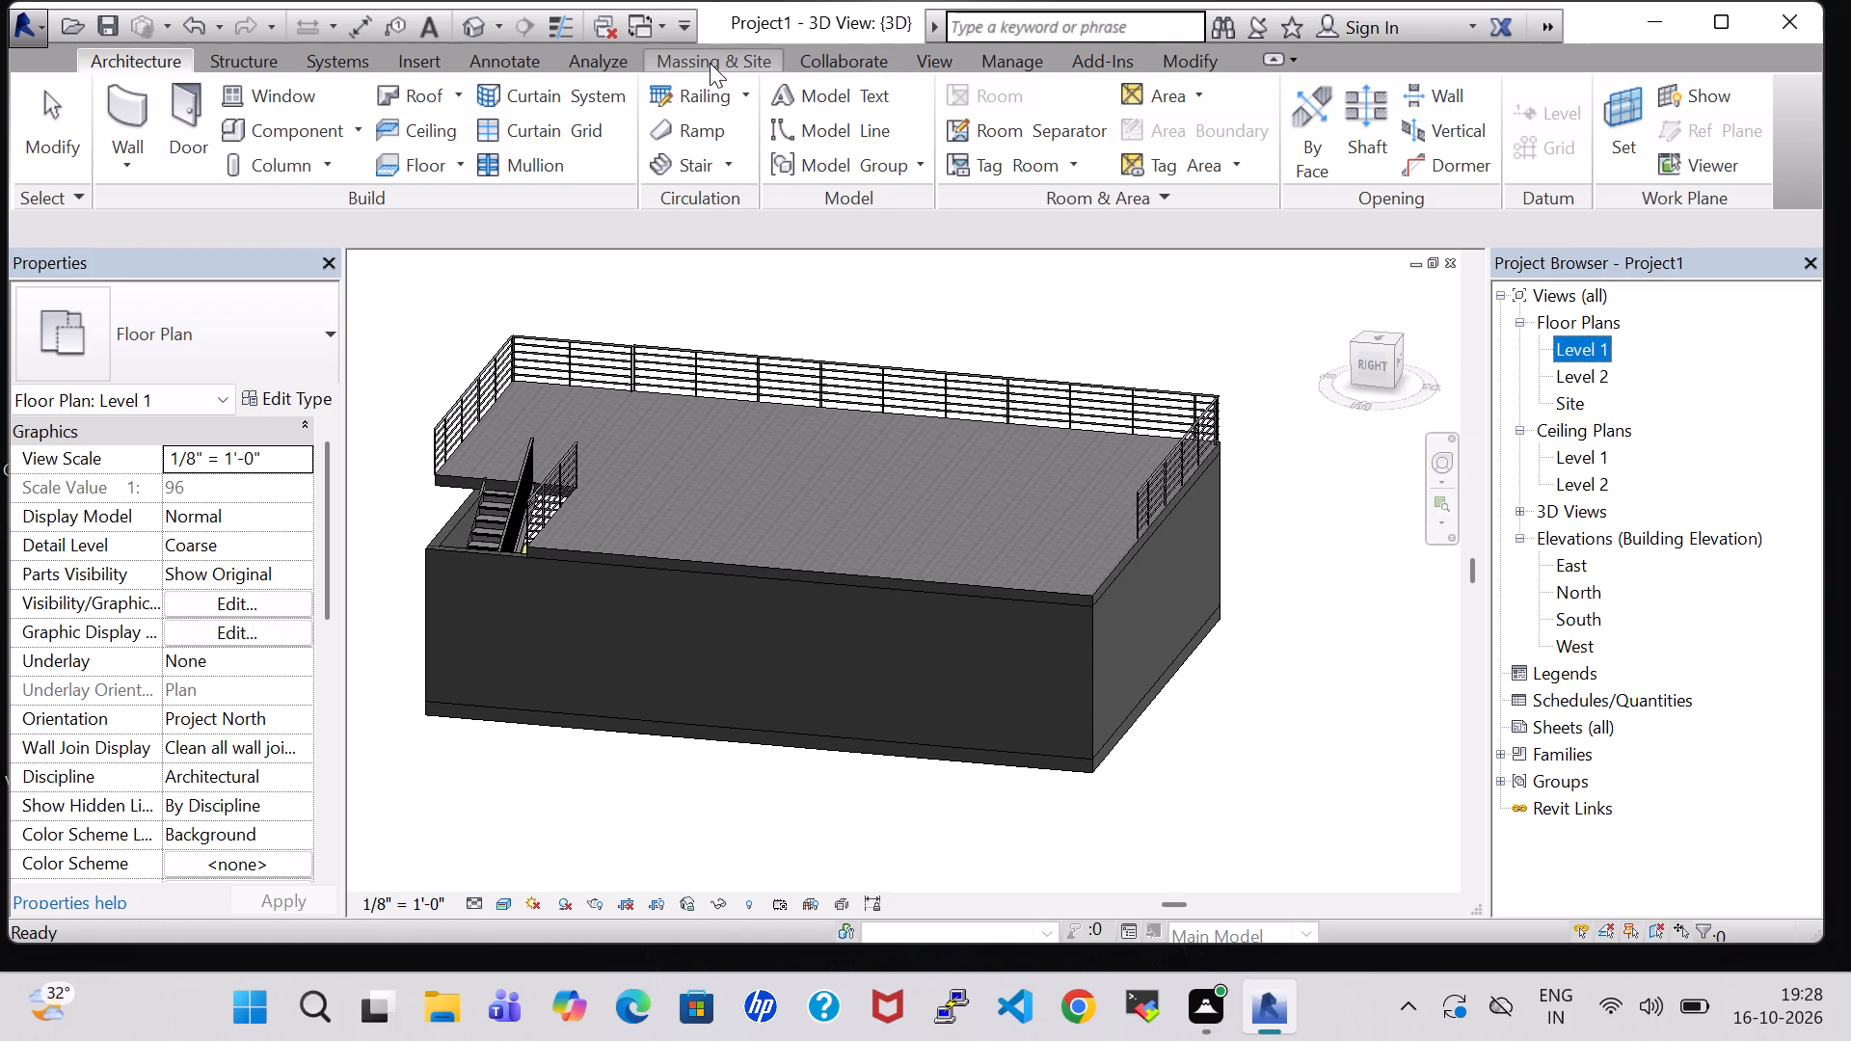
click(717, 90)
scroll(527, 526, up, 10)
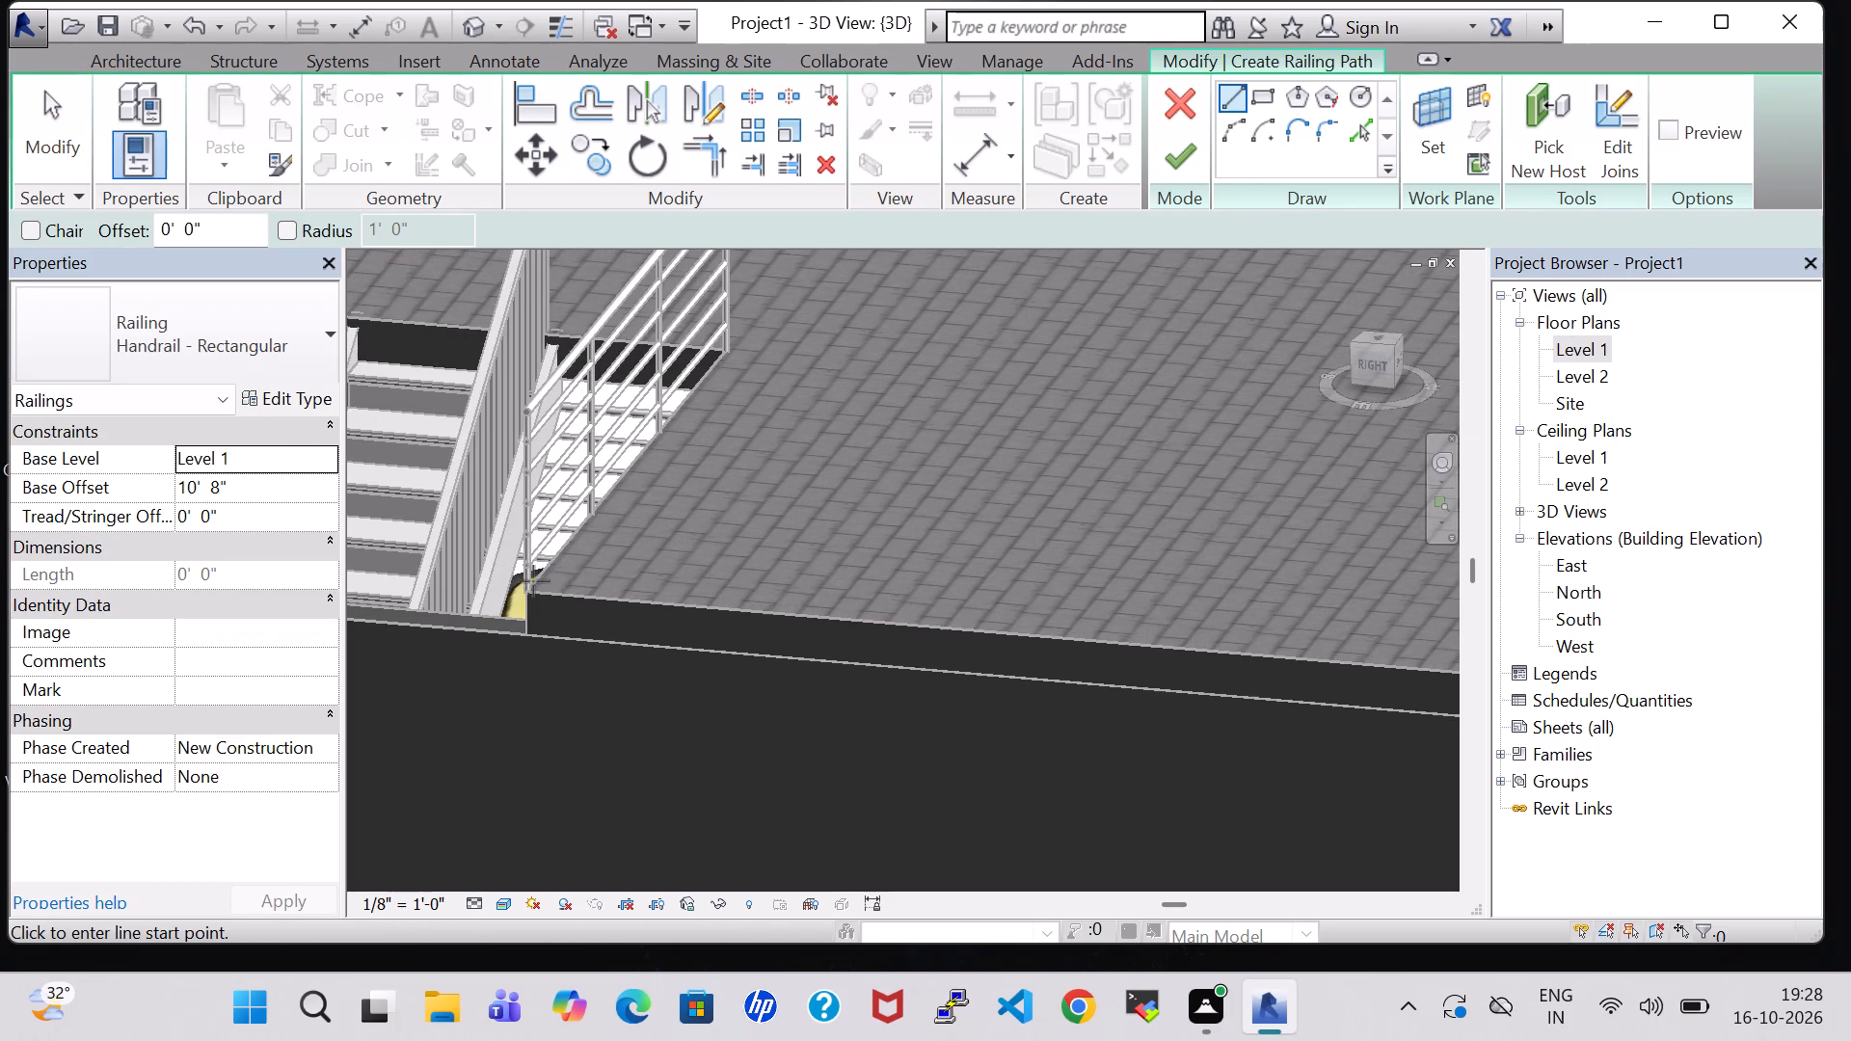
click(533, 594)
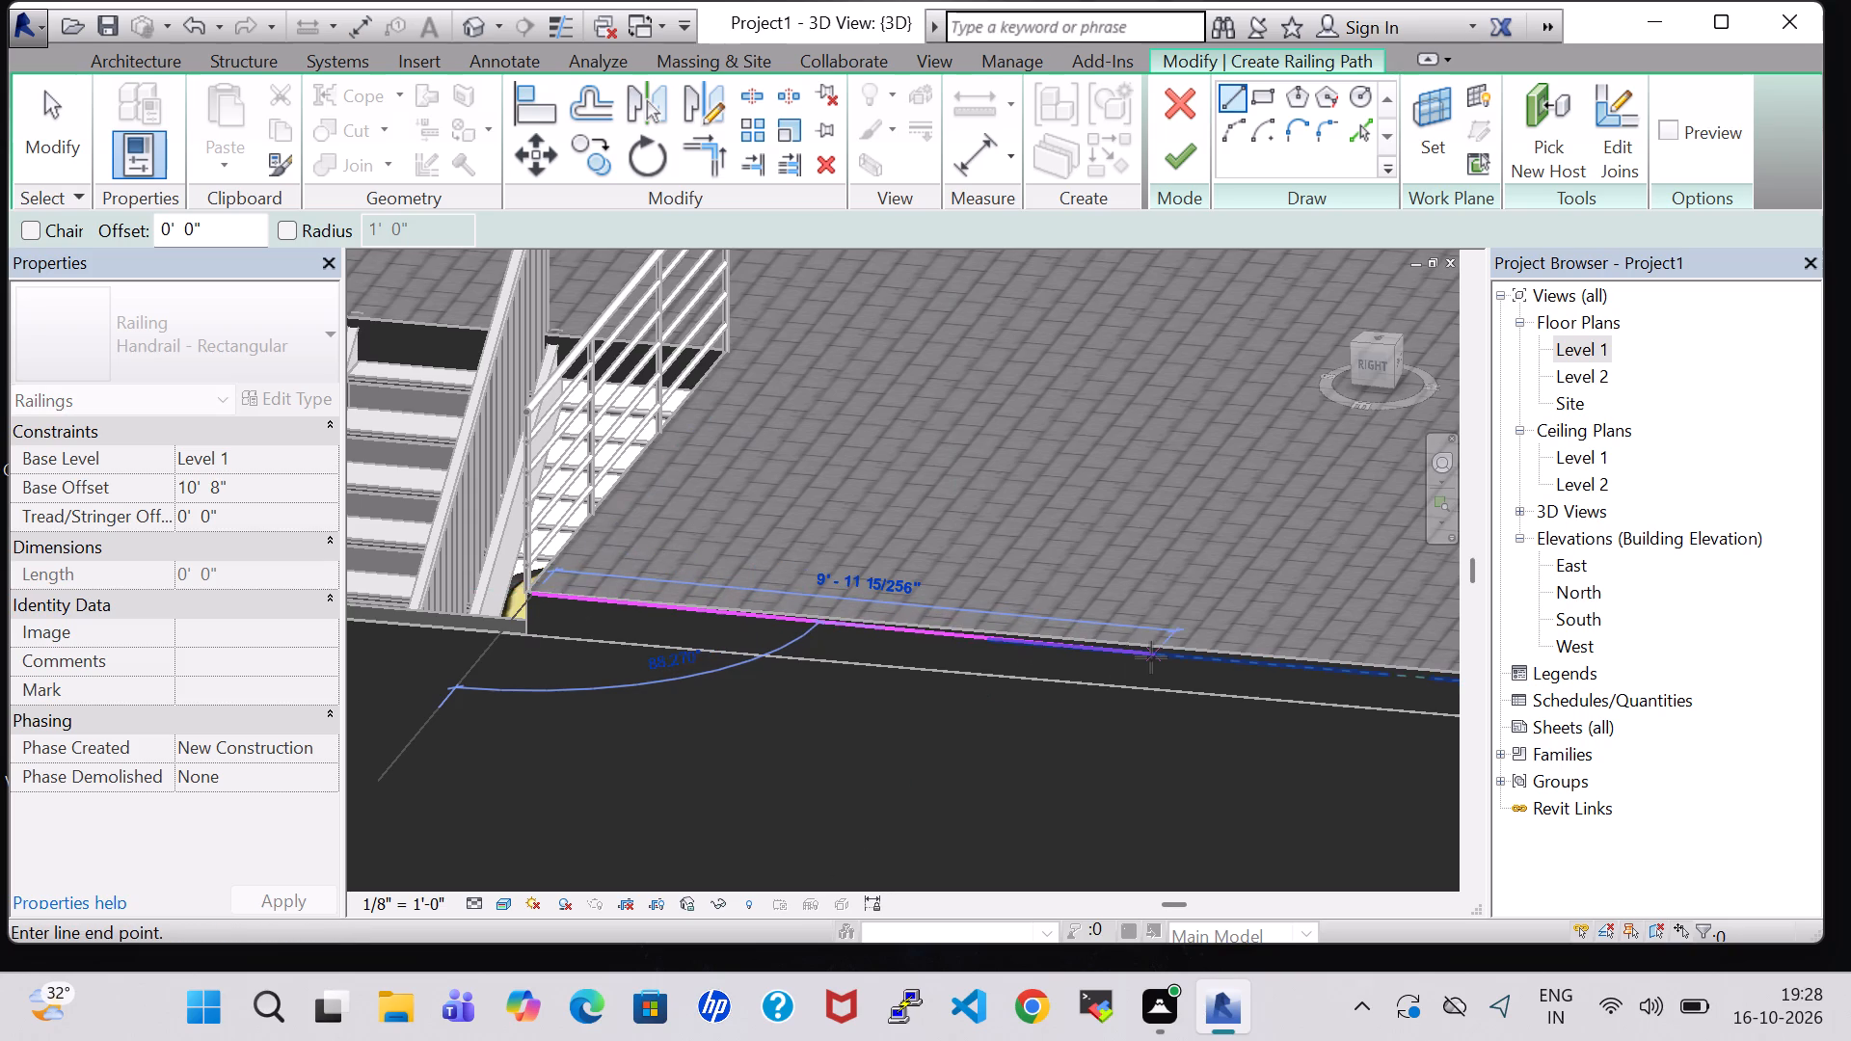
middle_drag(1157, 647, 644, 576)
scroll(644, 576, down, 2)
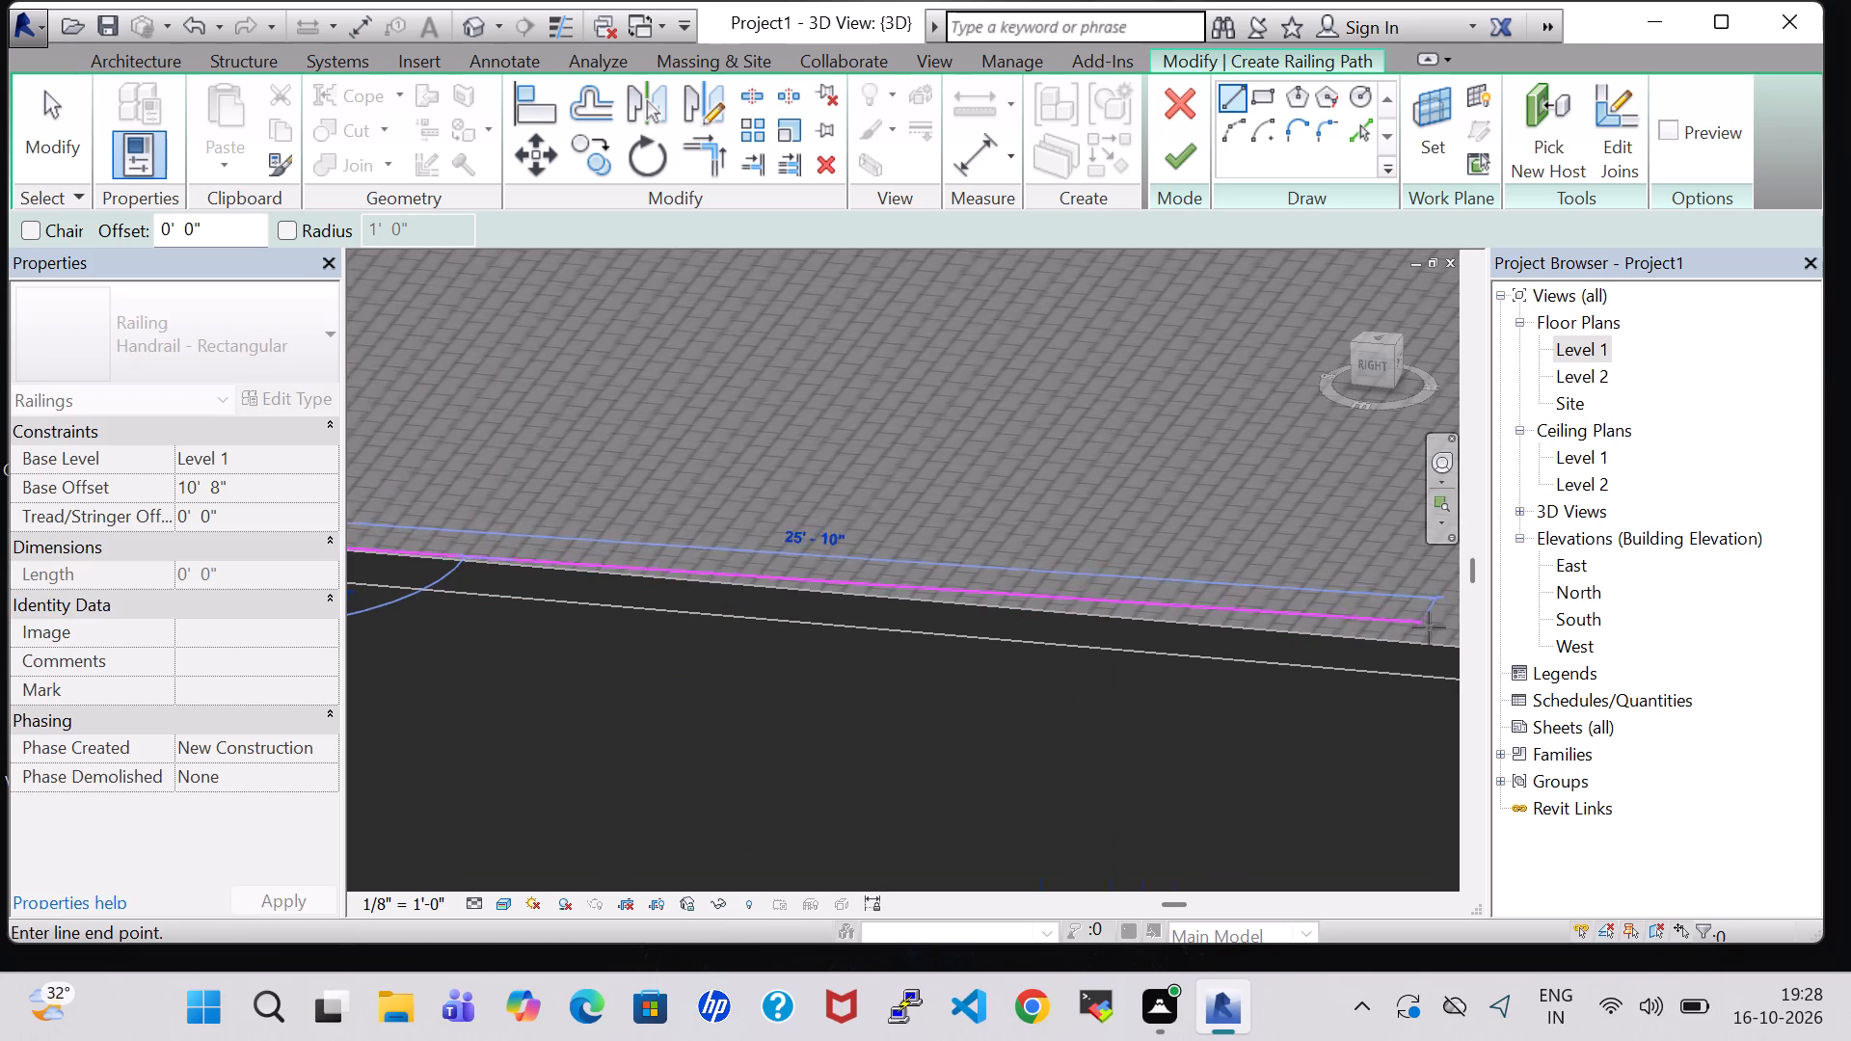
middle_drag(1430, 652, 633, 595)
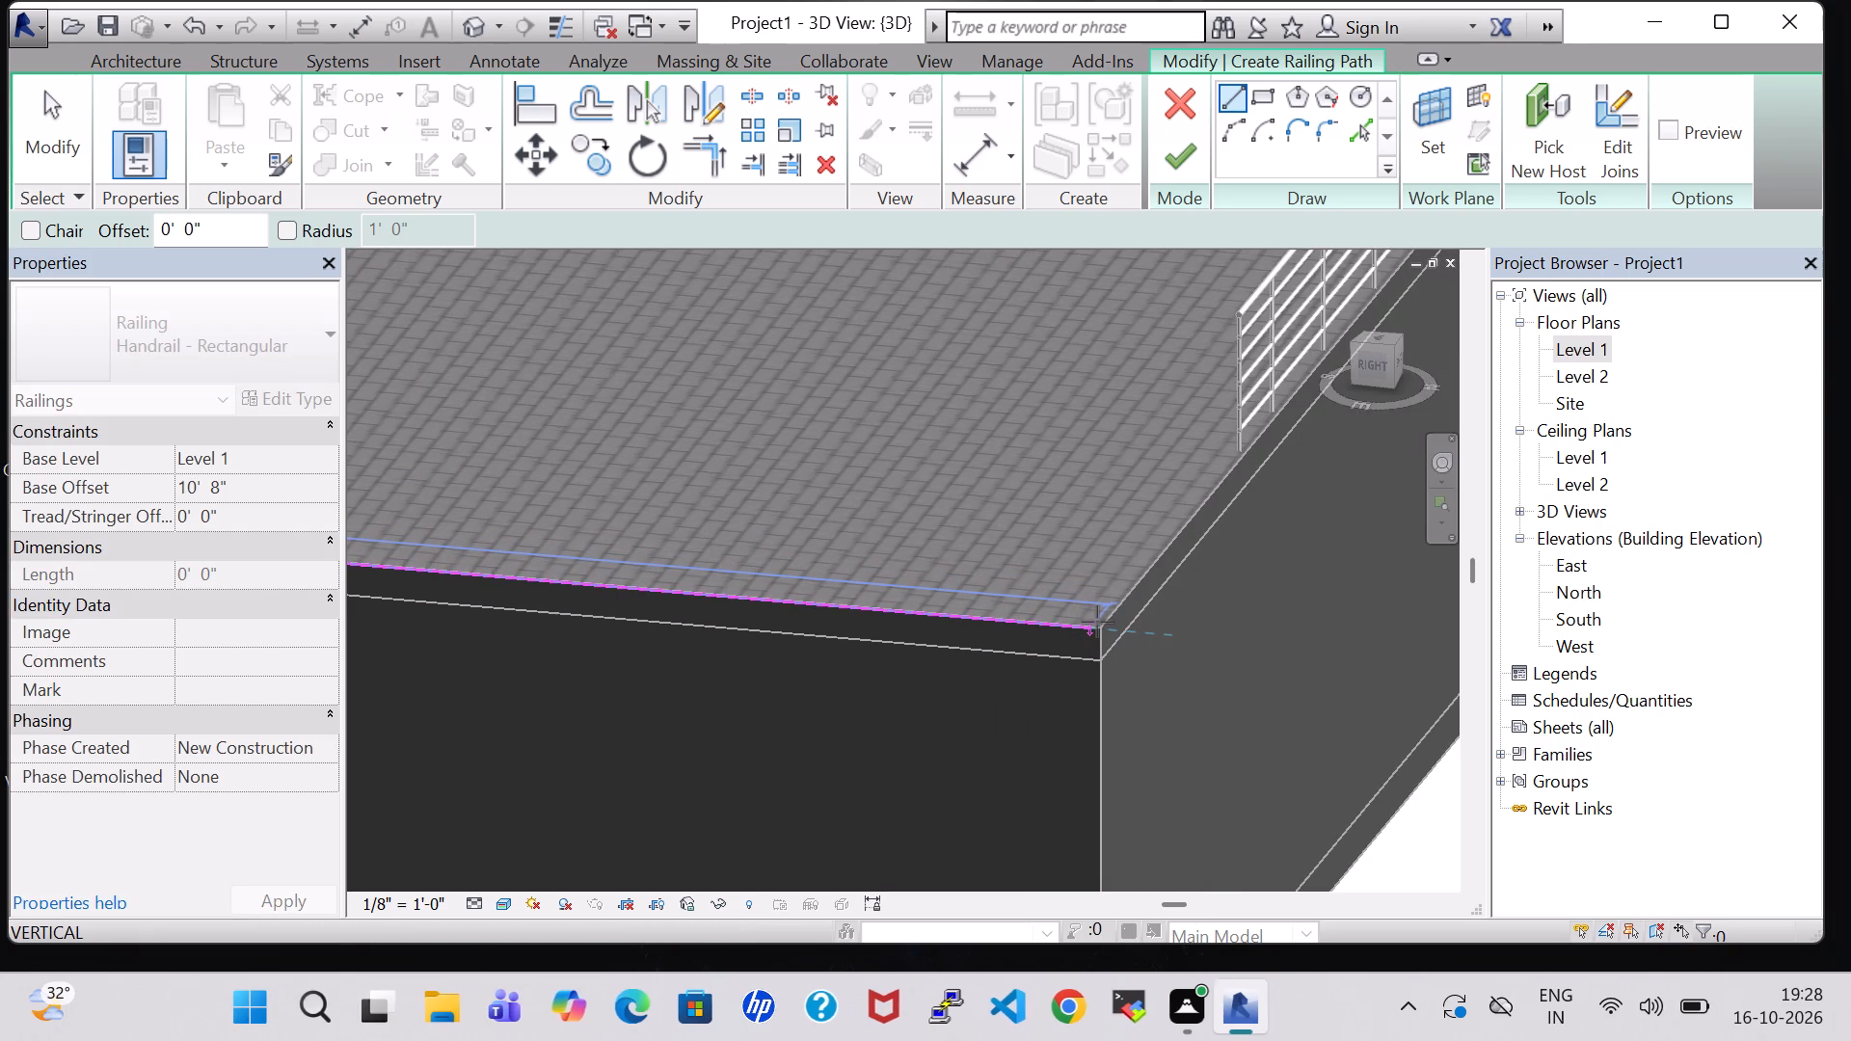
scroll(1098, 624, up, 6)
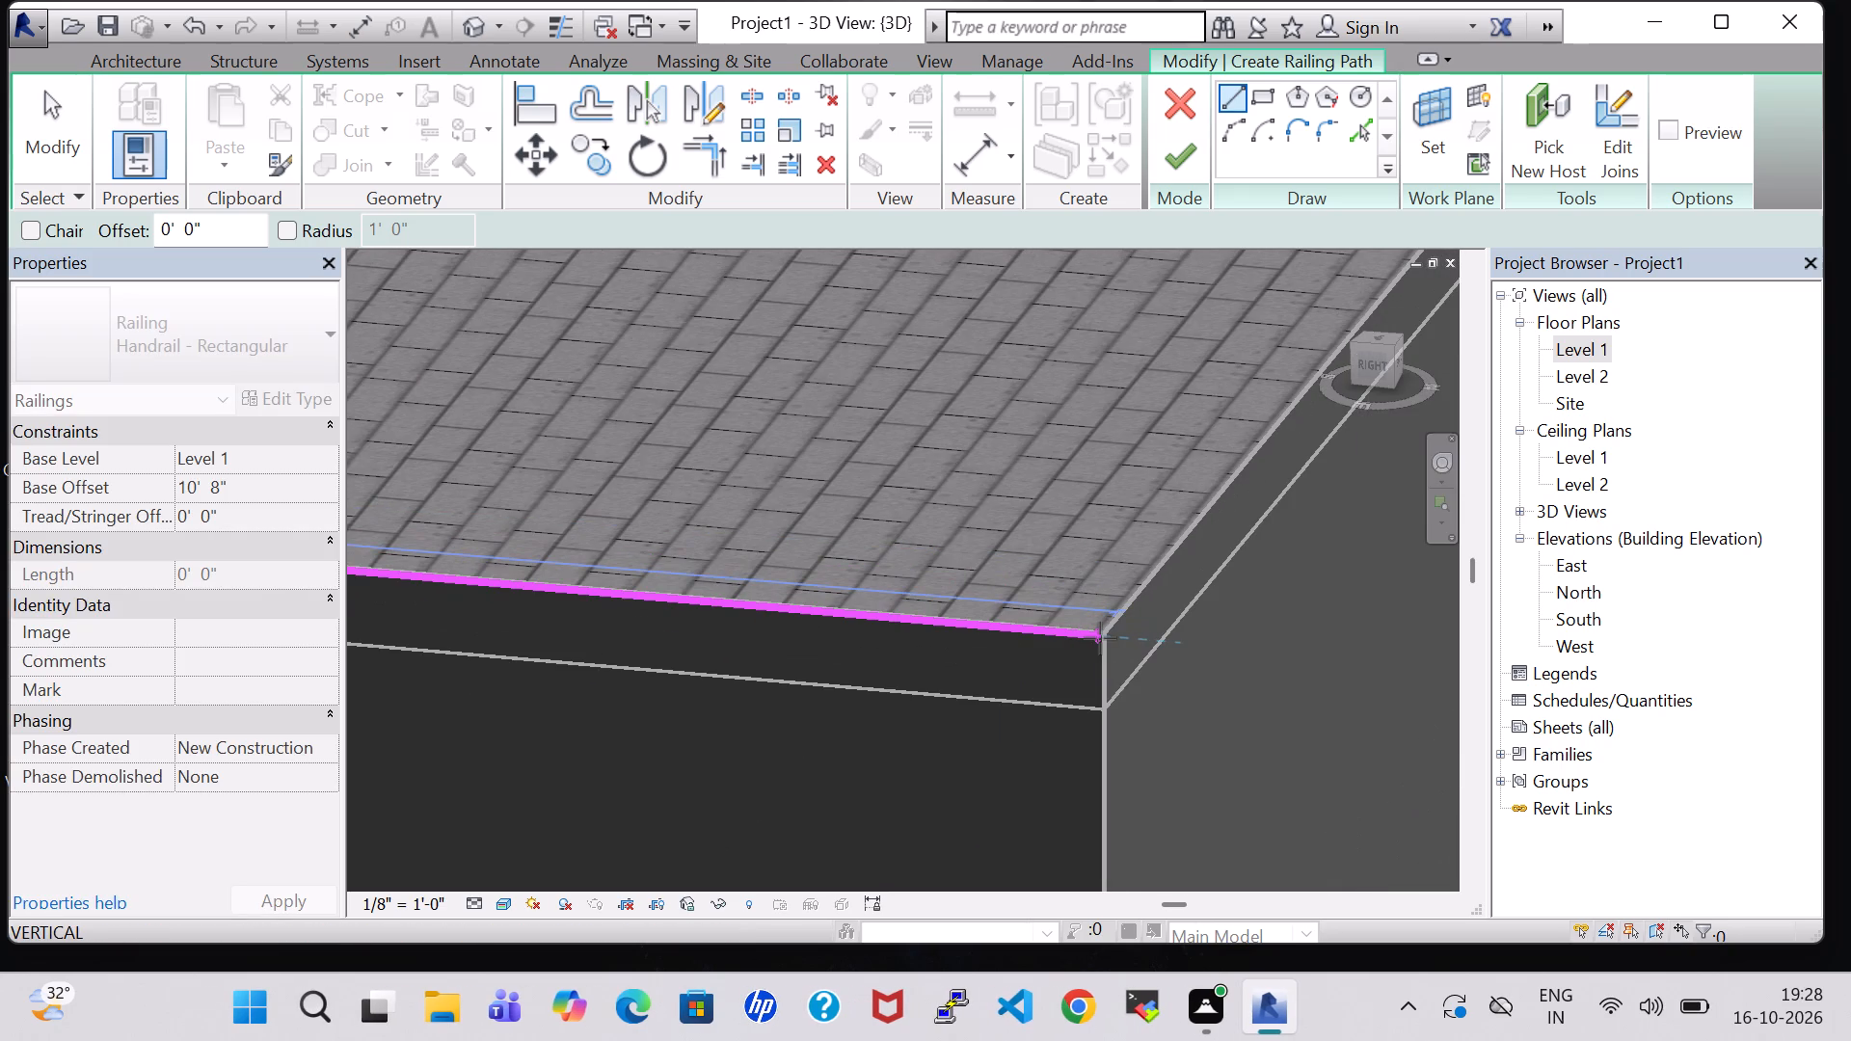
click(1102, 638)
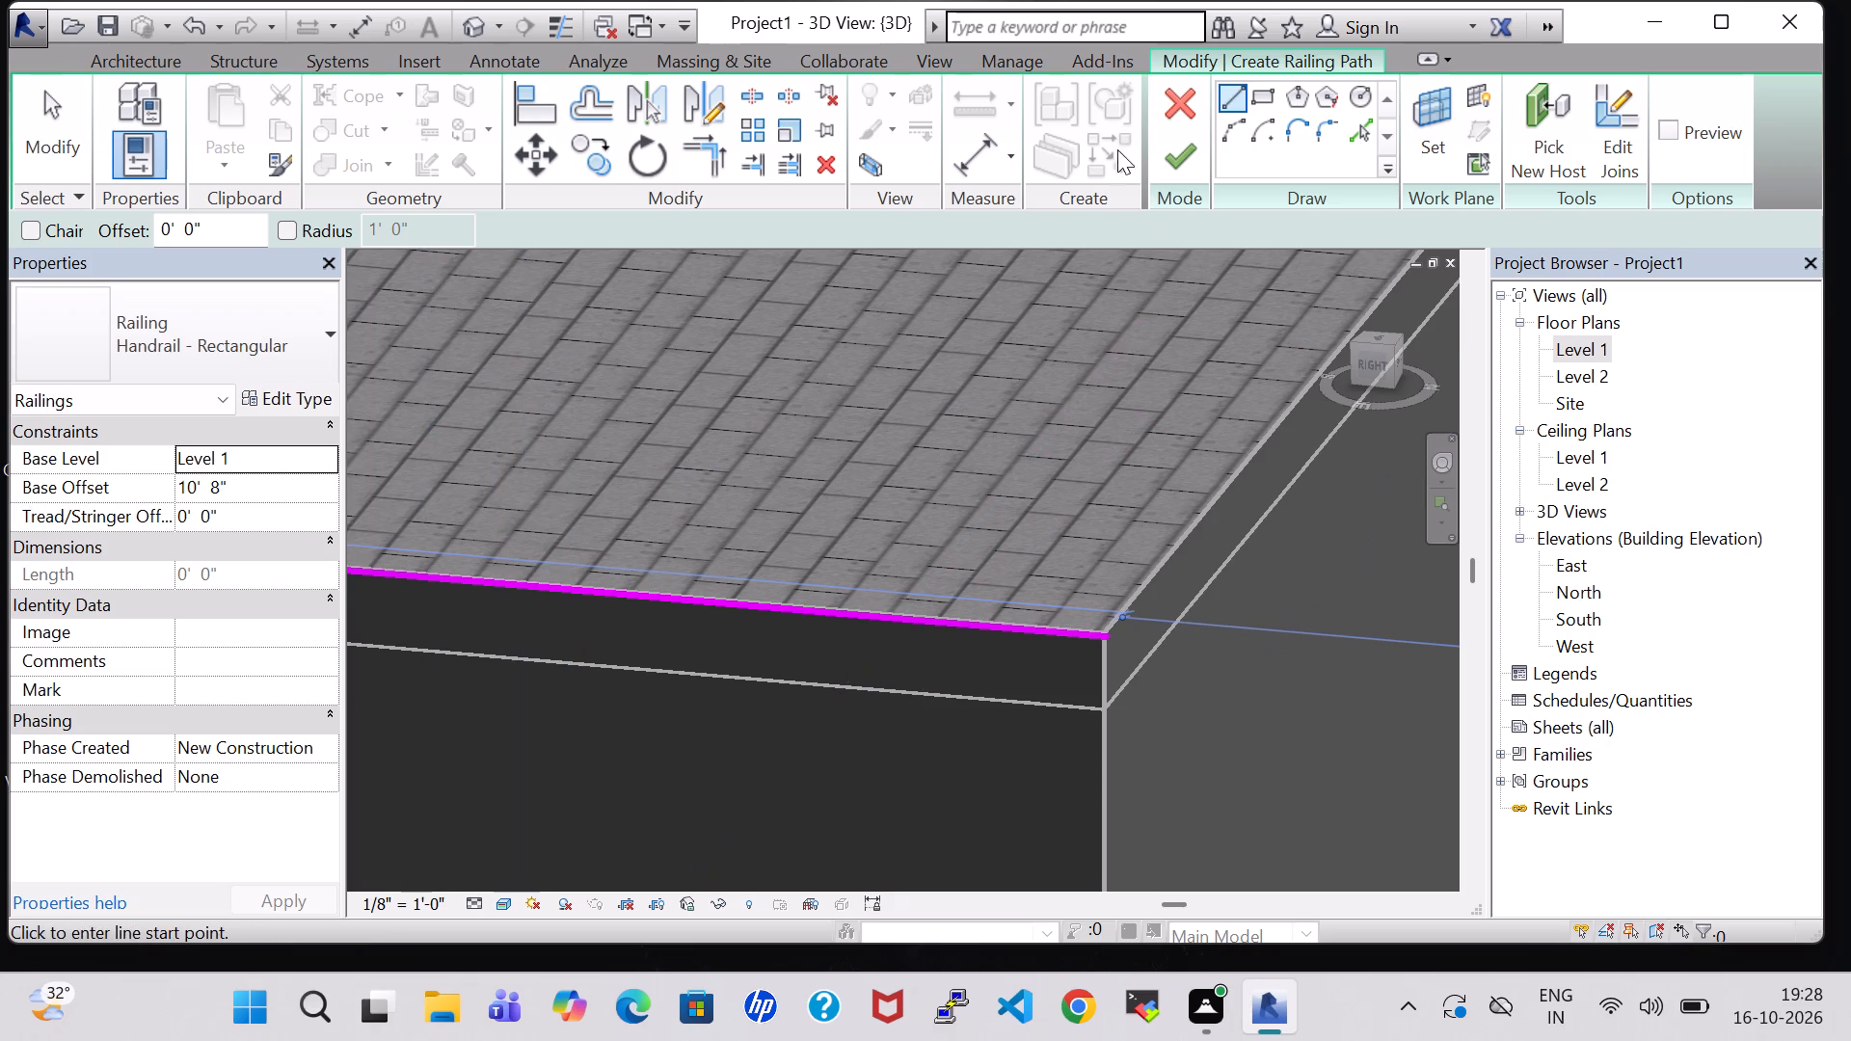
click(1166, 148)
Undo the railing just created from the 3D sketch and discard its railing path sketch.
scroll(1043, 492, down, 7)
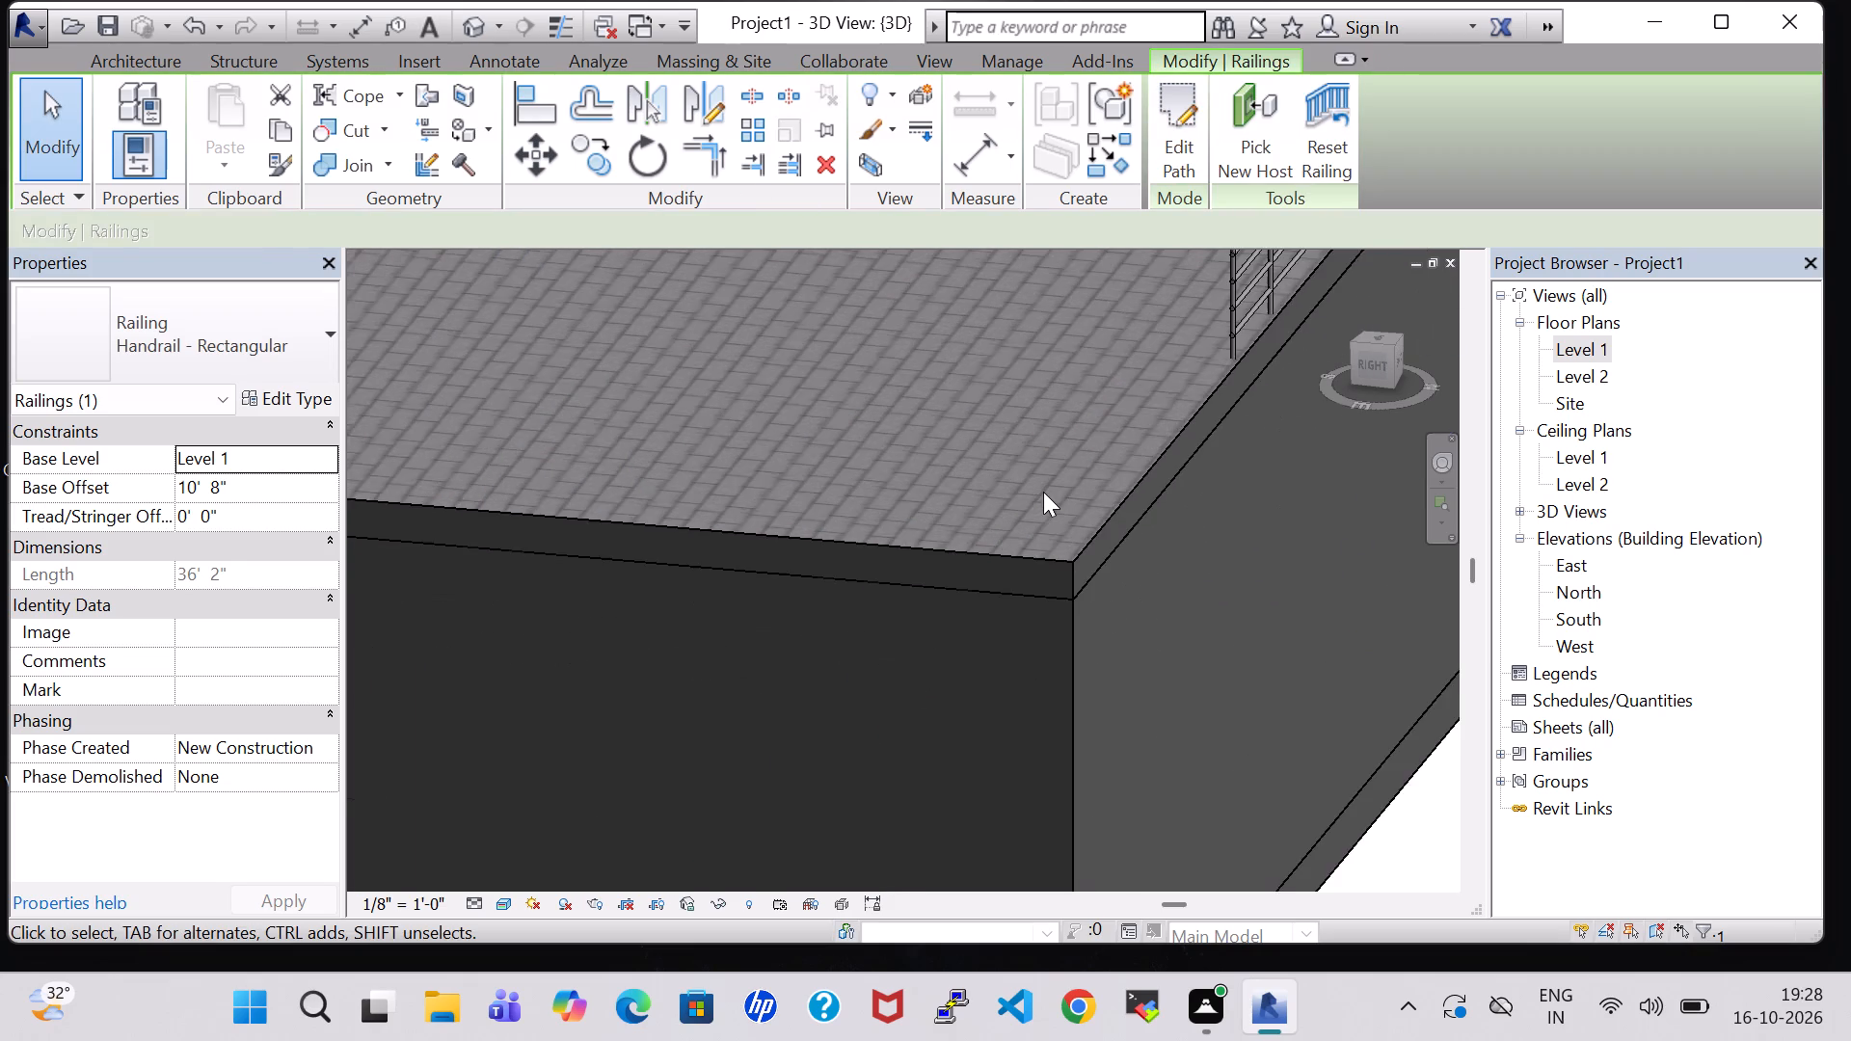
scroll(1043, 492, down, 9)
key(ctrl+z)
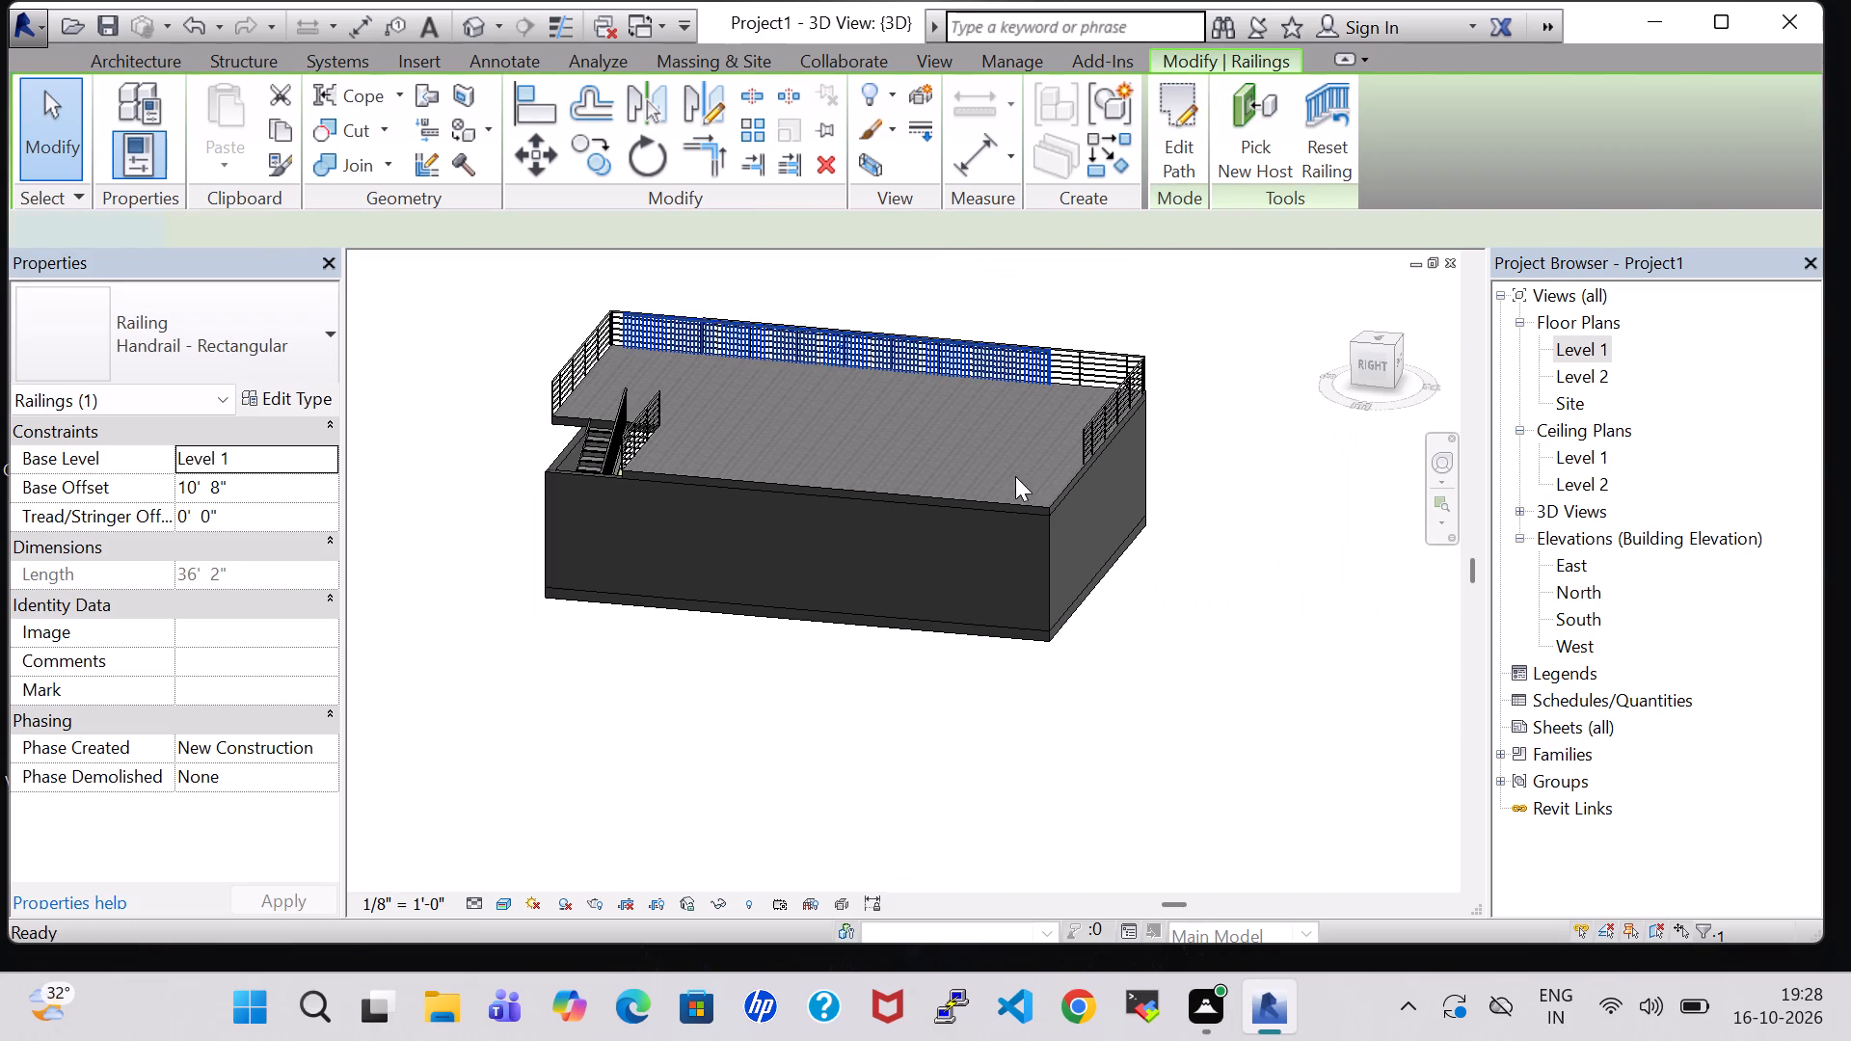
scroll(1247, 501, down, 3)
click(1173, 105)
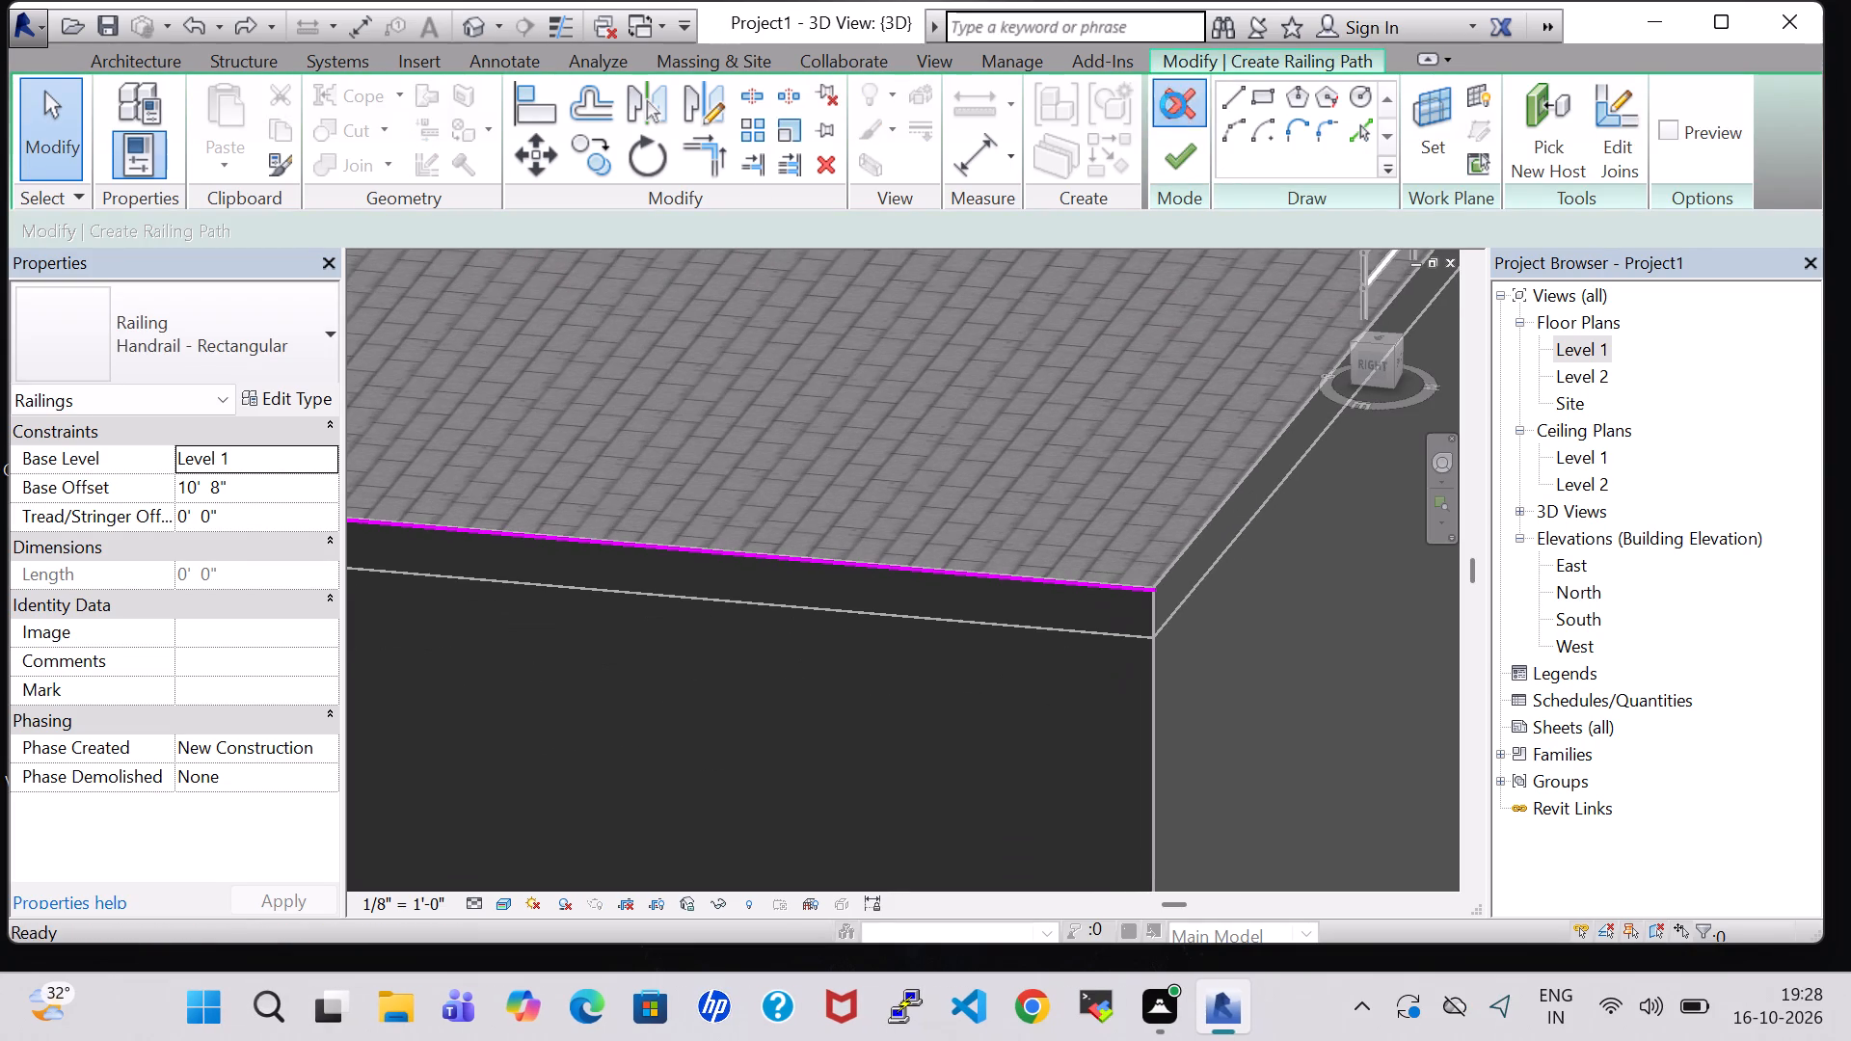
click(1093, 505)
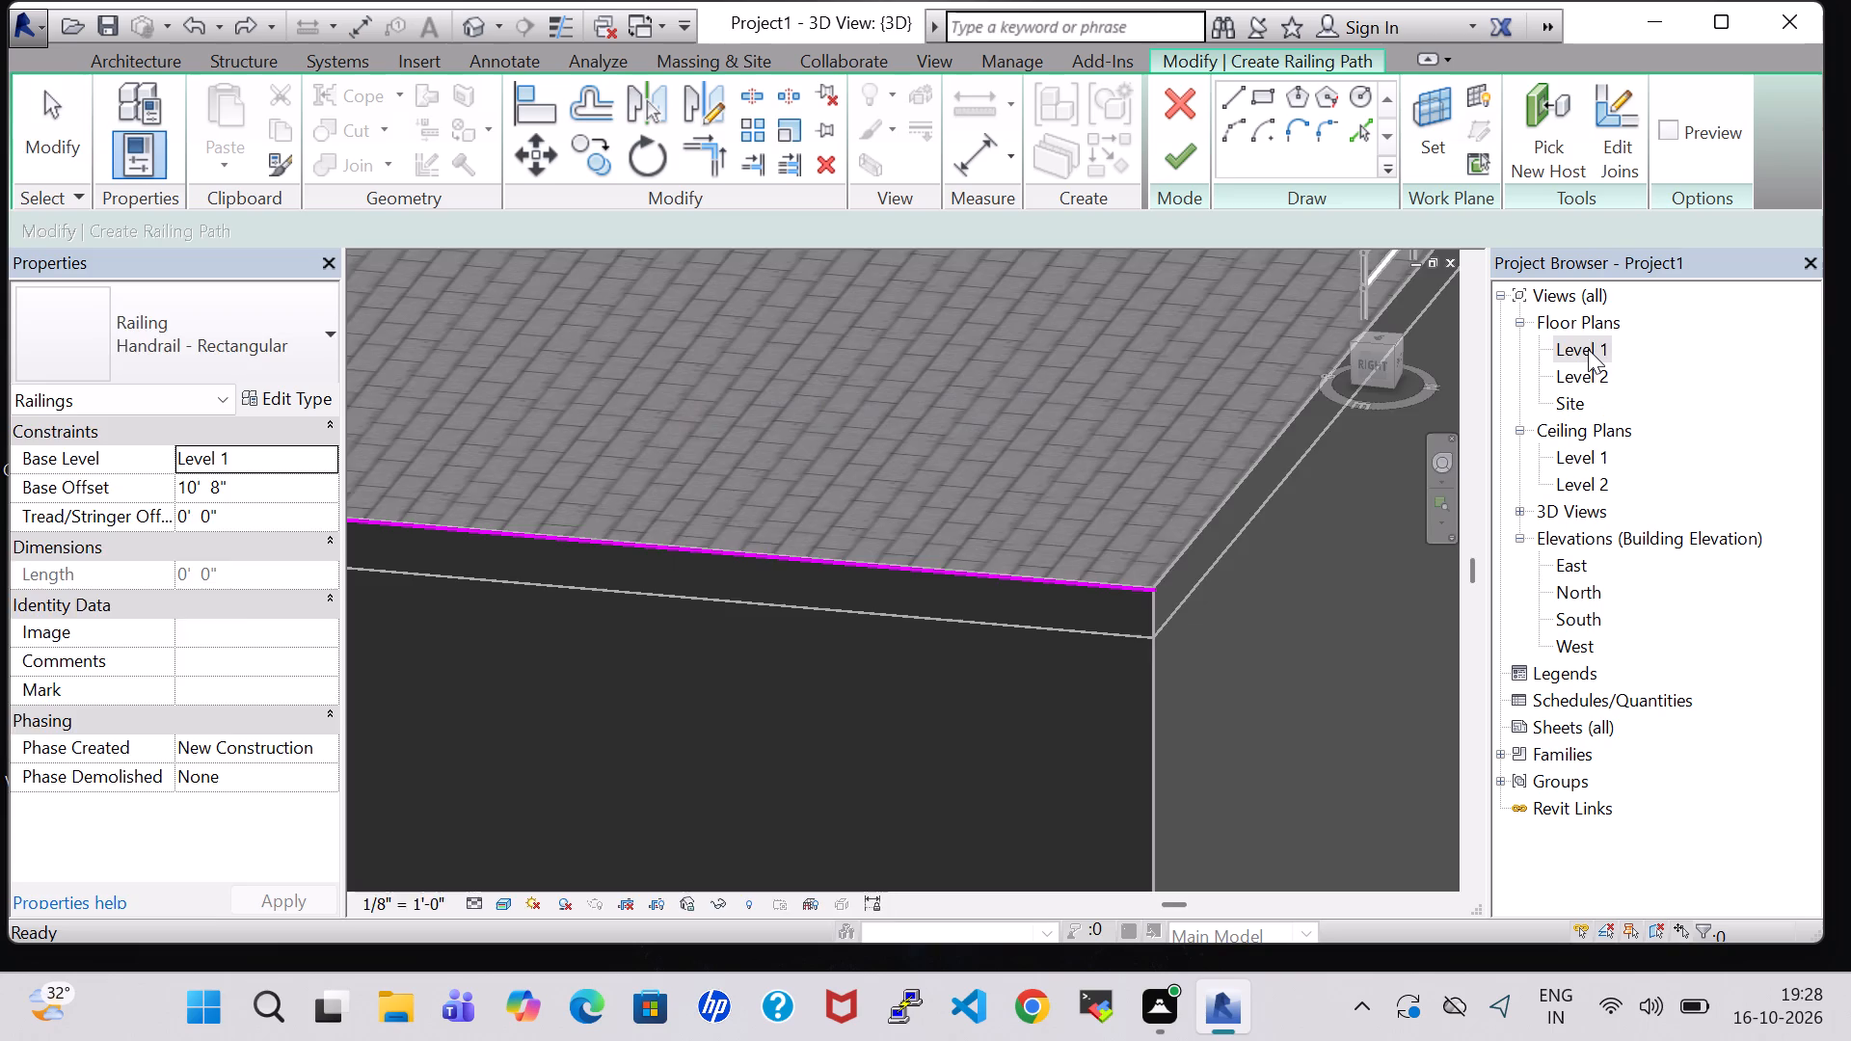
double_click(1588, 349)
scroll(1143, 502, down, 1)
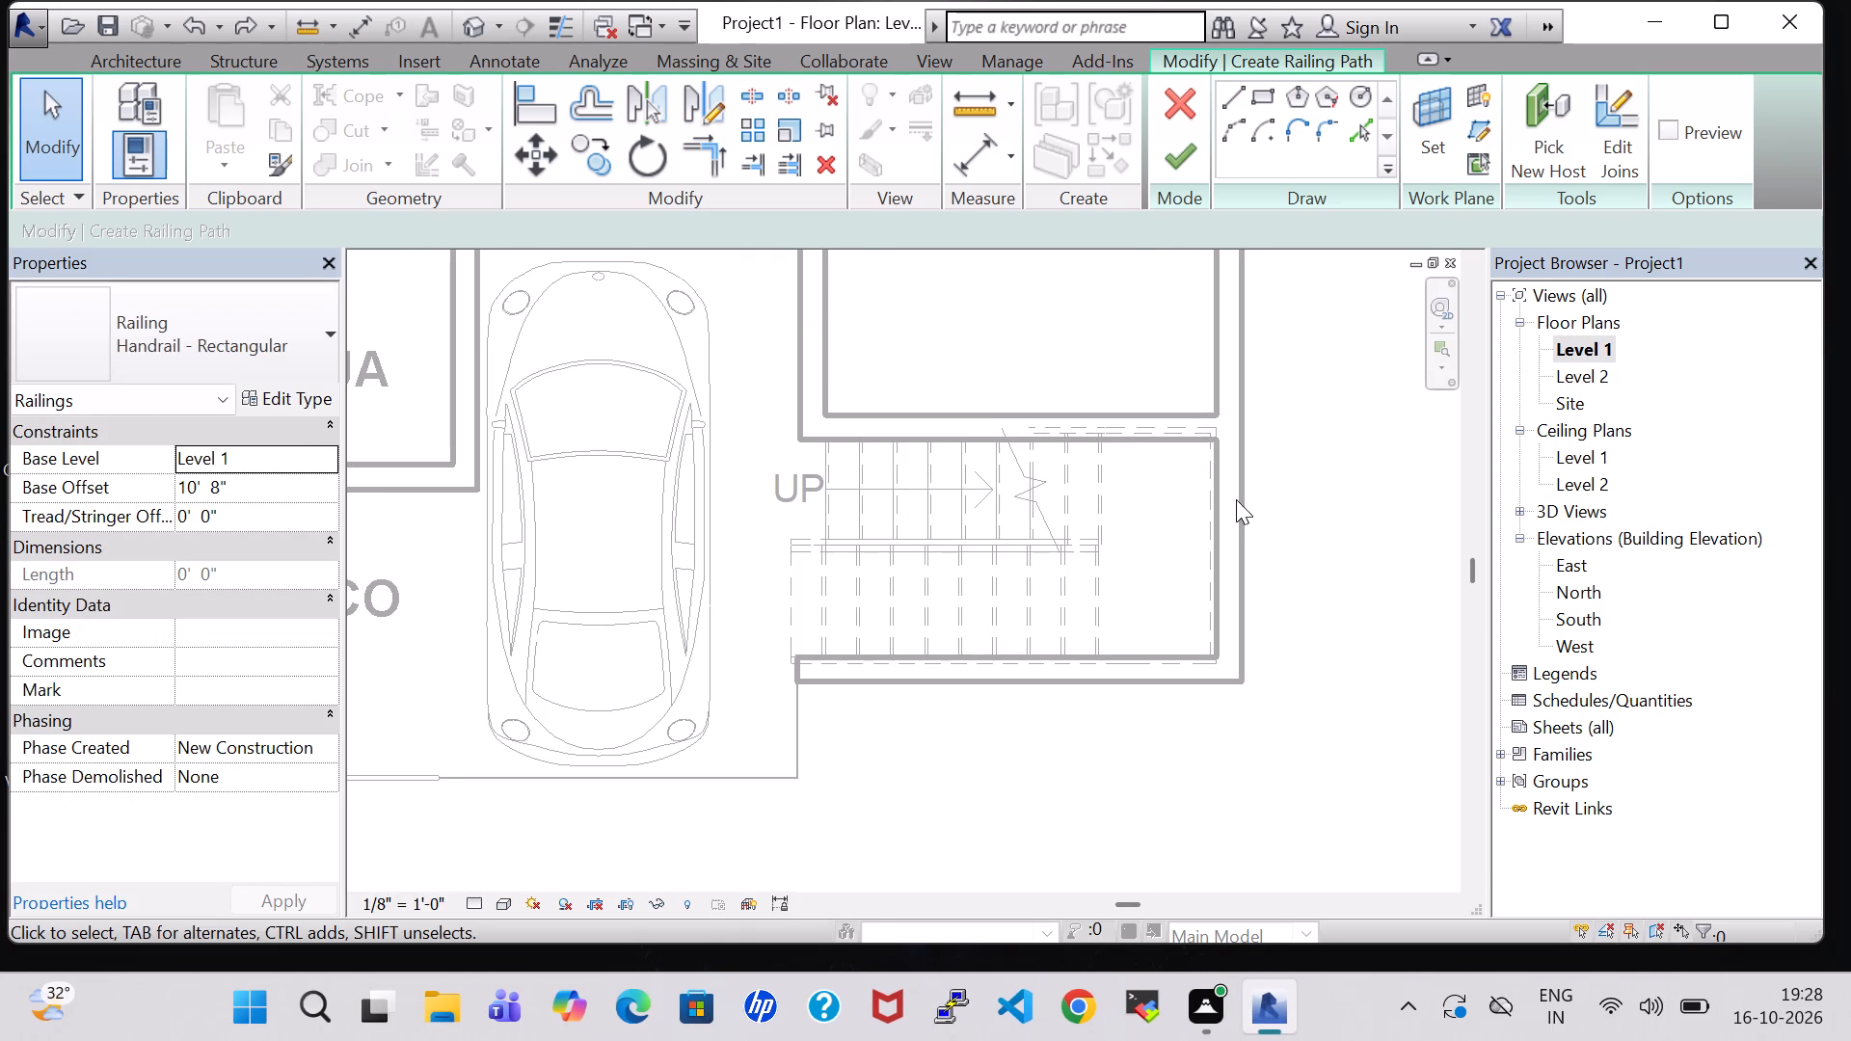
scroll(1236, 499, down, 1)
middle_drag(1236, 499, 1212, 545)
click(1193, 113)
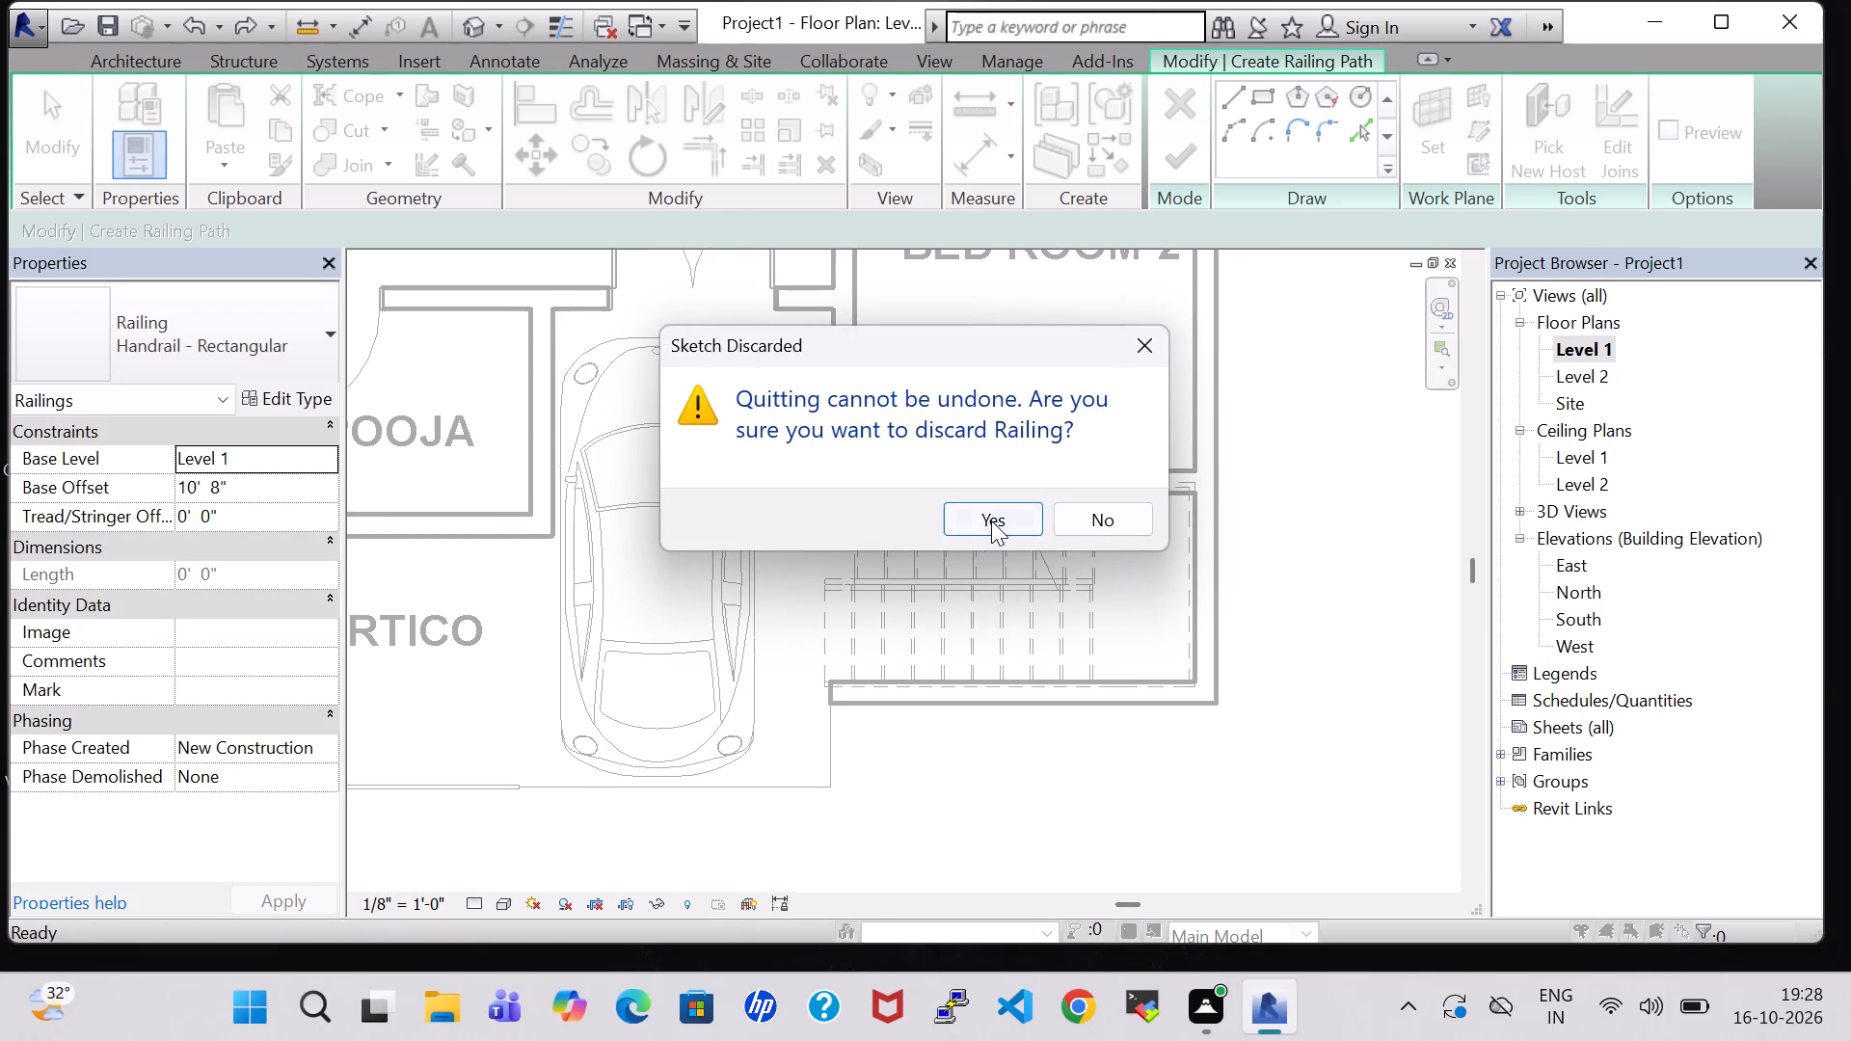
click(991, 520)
In Level 1, create a 35' 7" Handrail - Rectangular railing with a 10' 8" base offset along the outer wall from Bed Room 2 to Bed Room 1's corner.
scroll(1188, 513, down, 3)
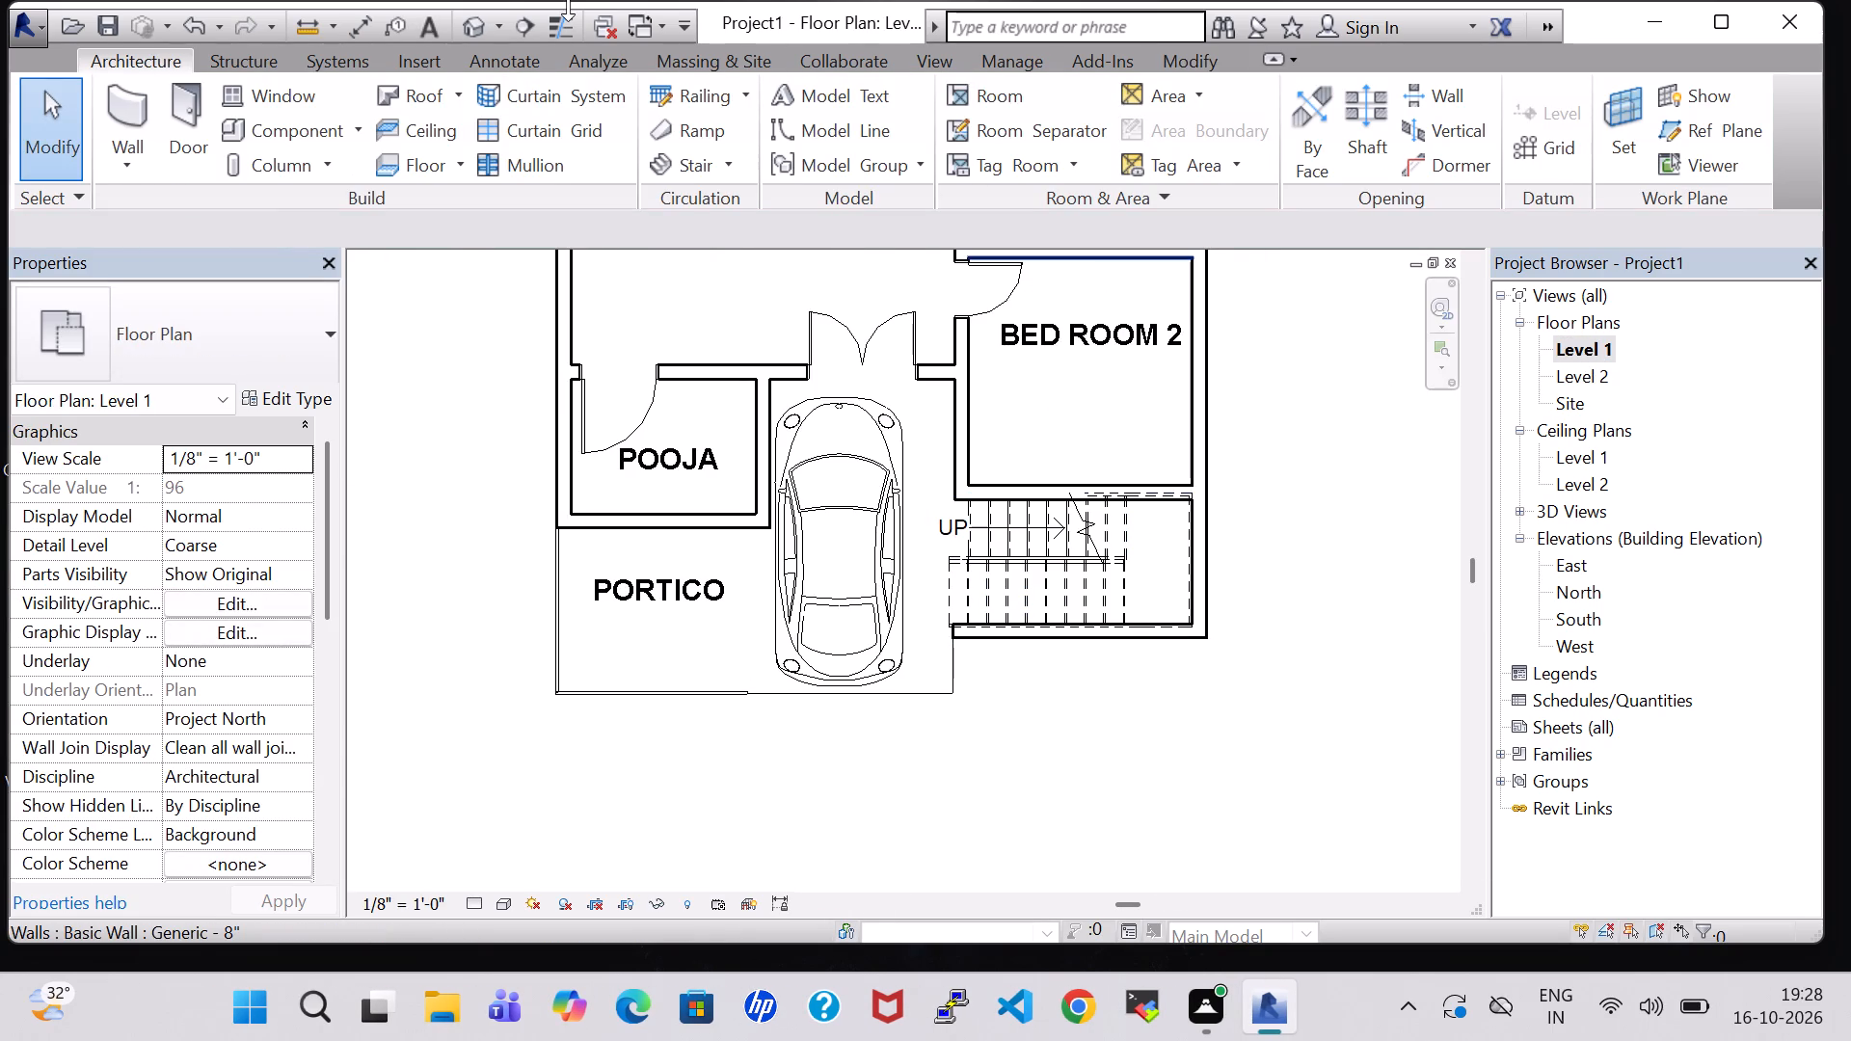
click(475, 31)
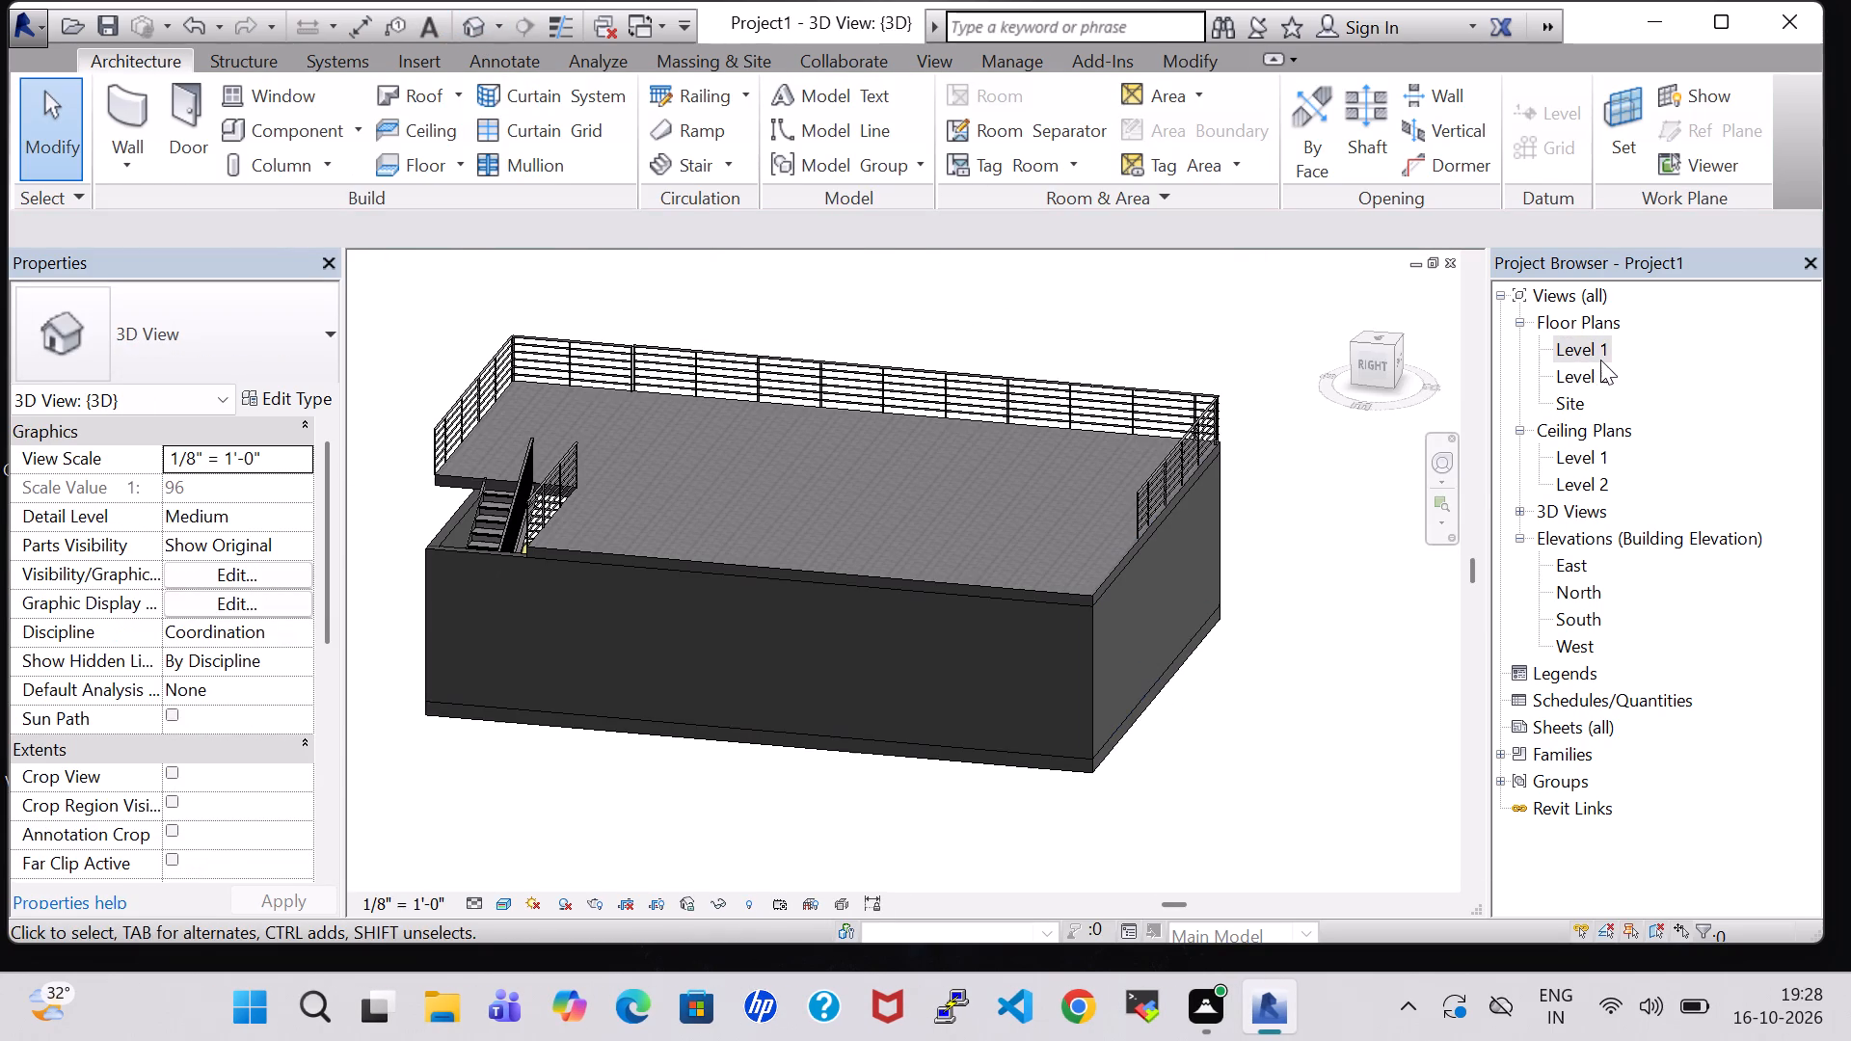
double_click(1590, 357)
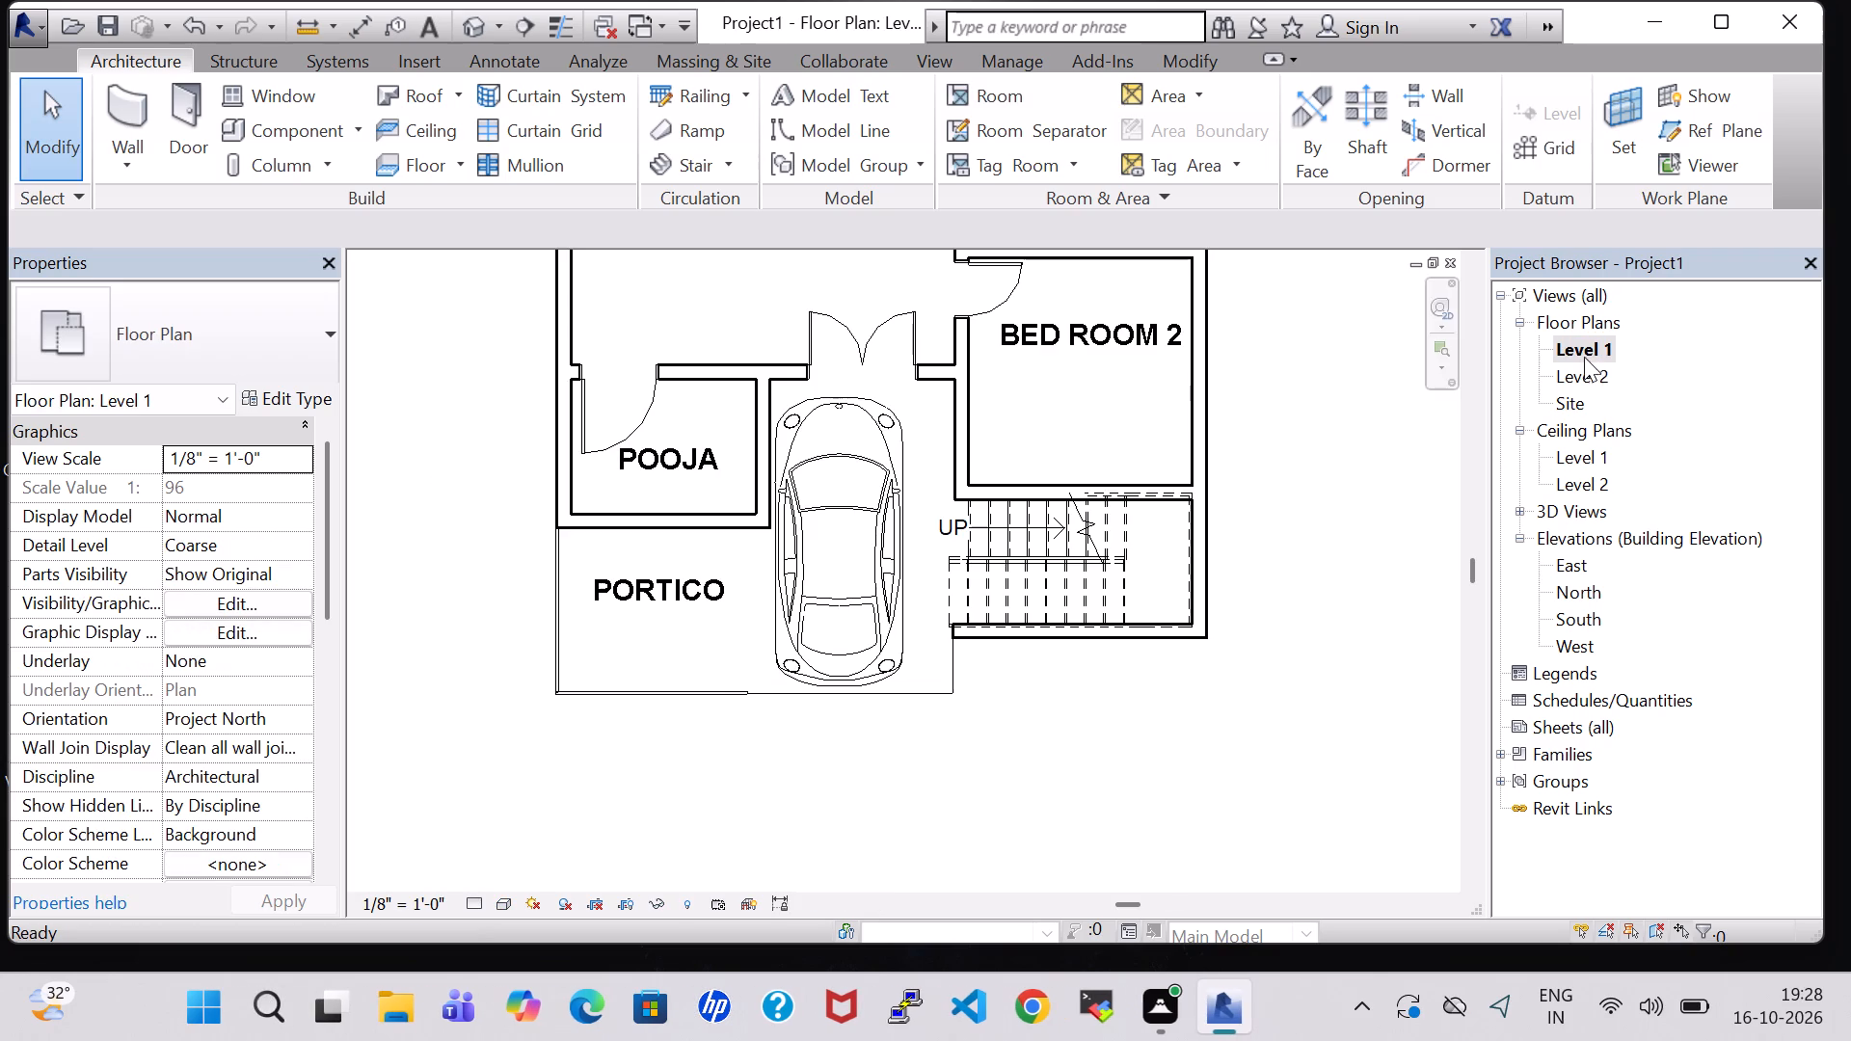
middle_drag(1280, 437, 1170, 607)
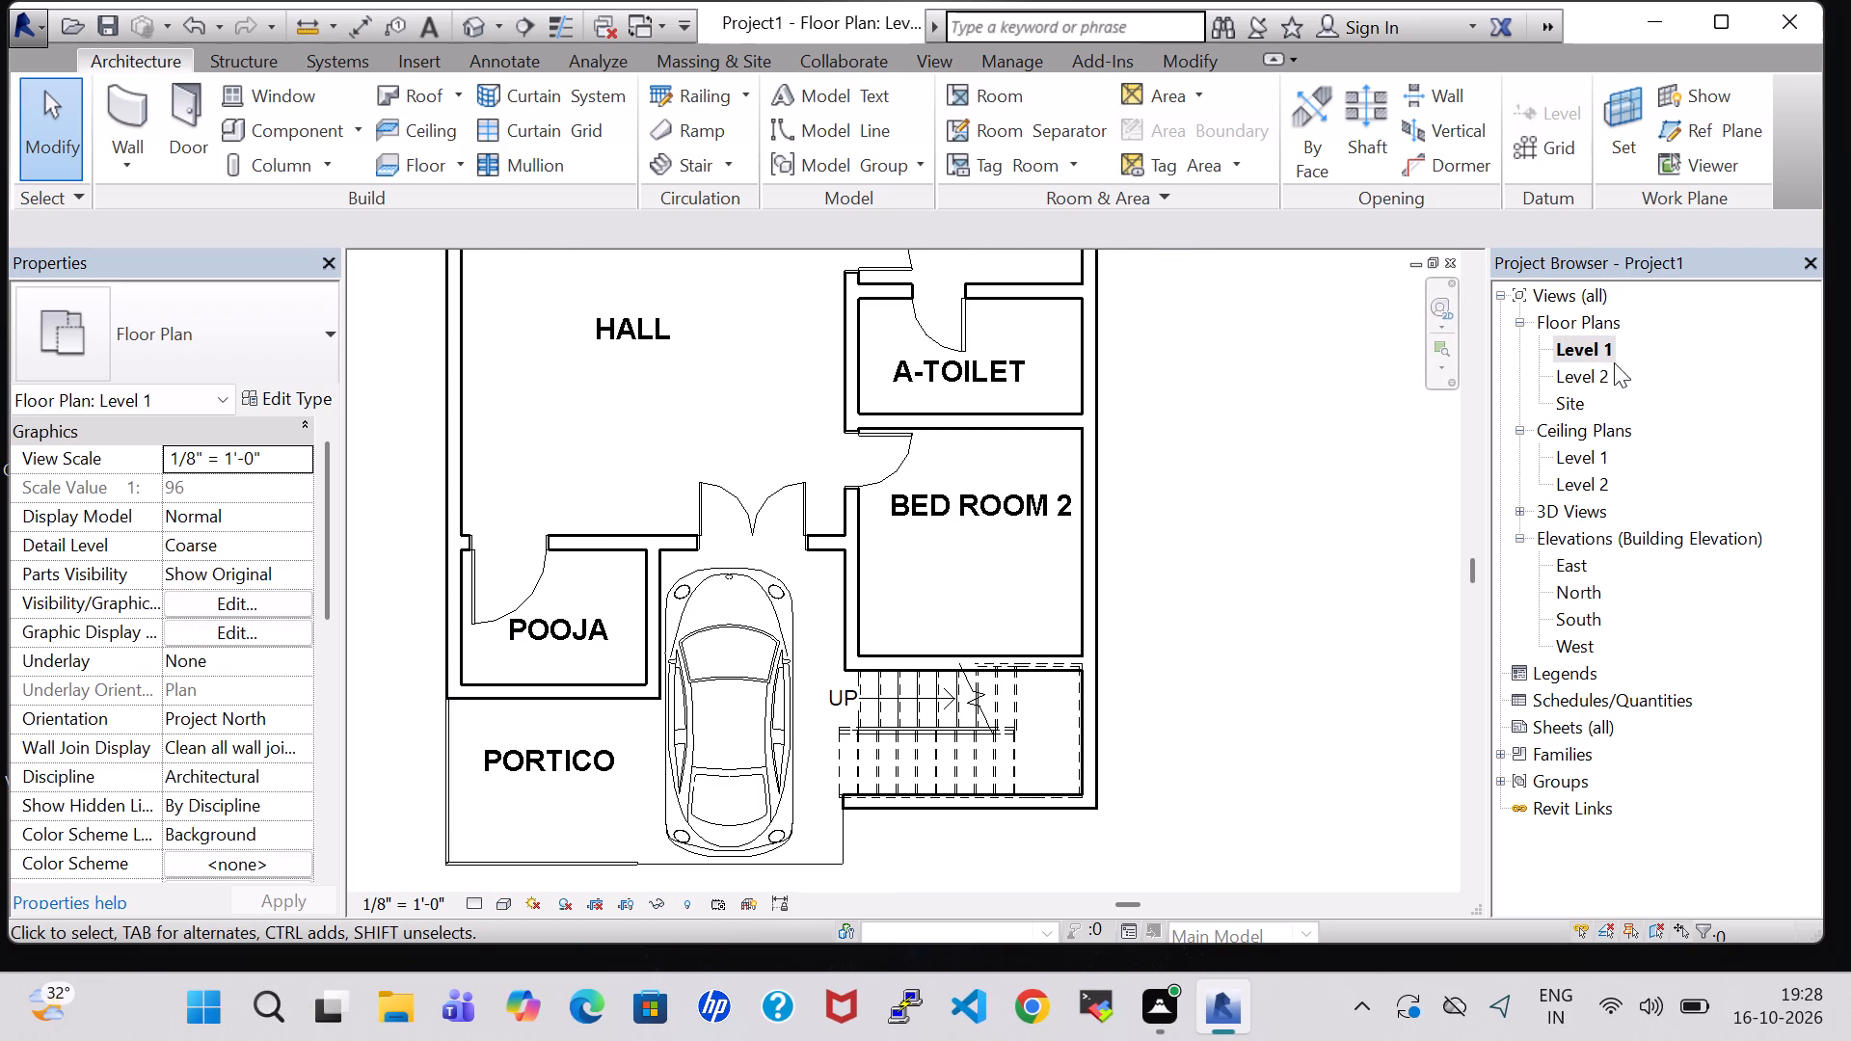
click(474, 24)
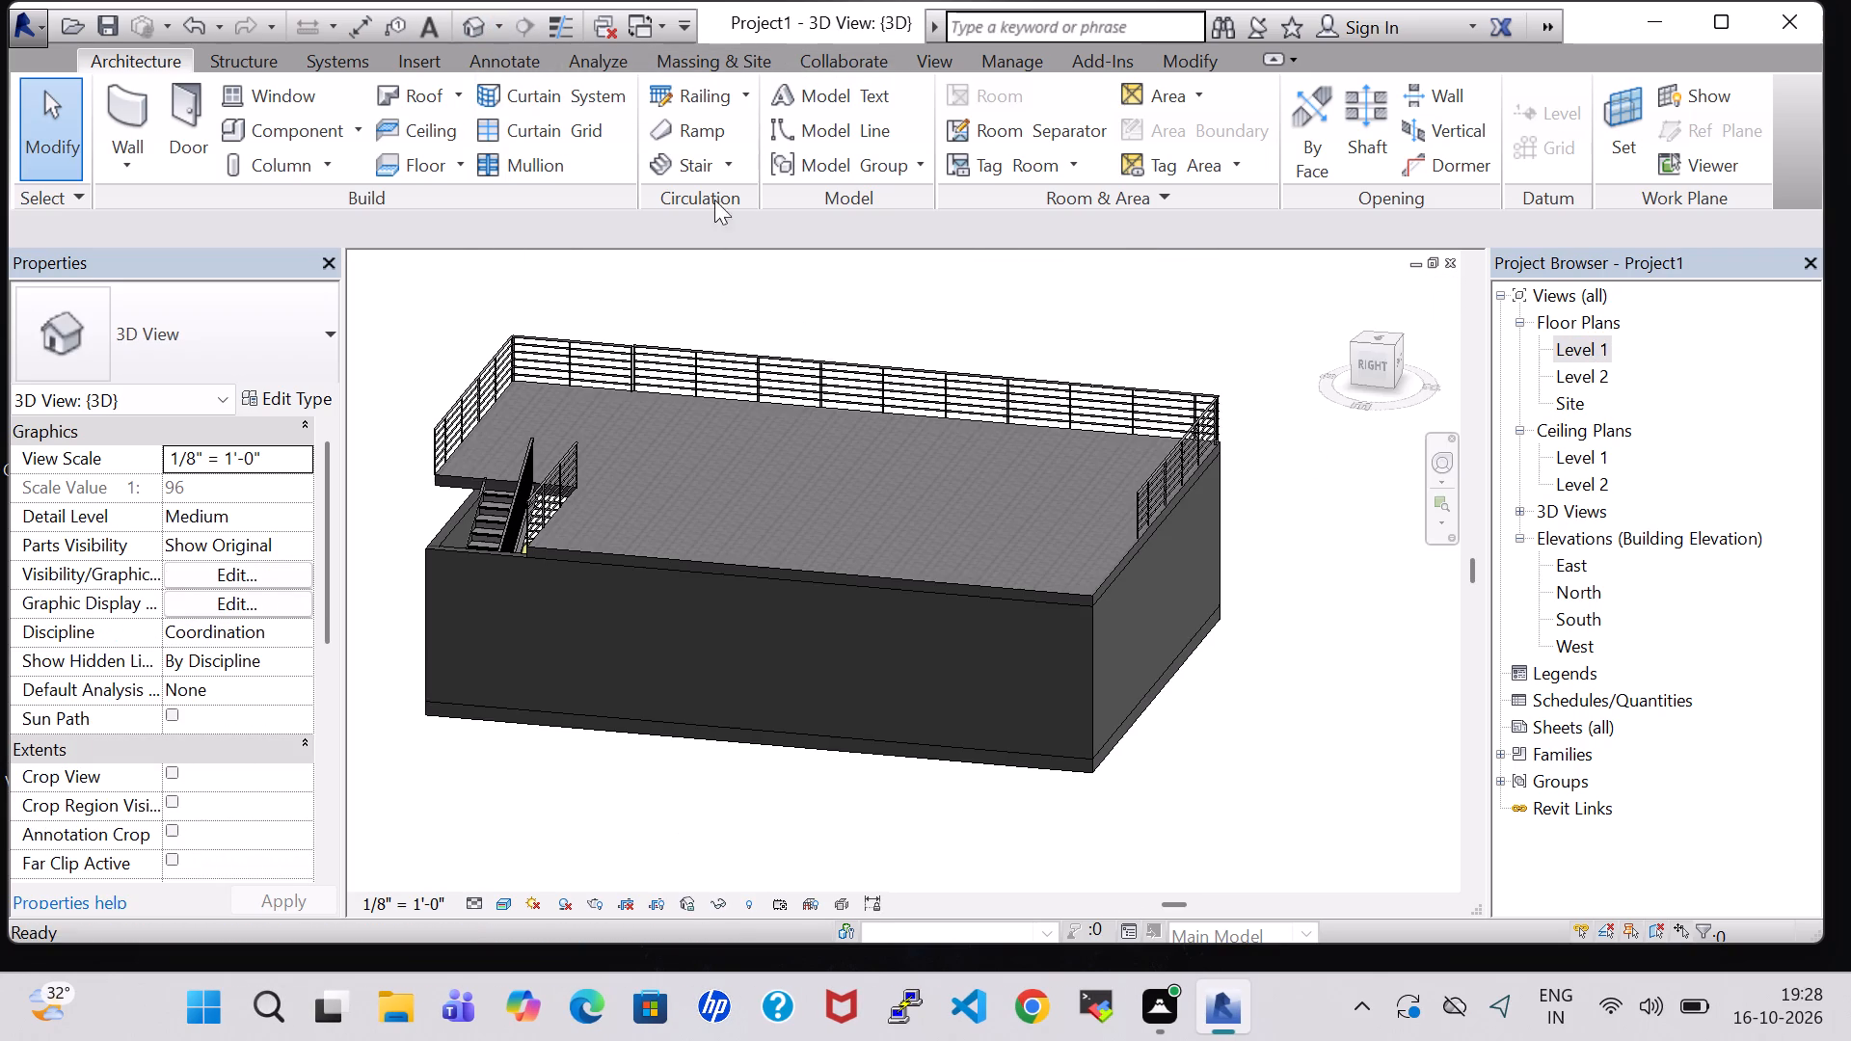
shift+middle_drag(762, 778, 882, 776)
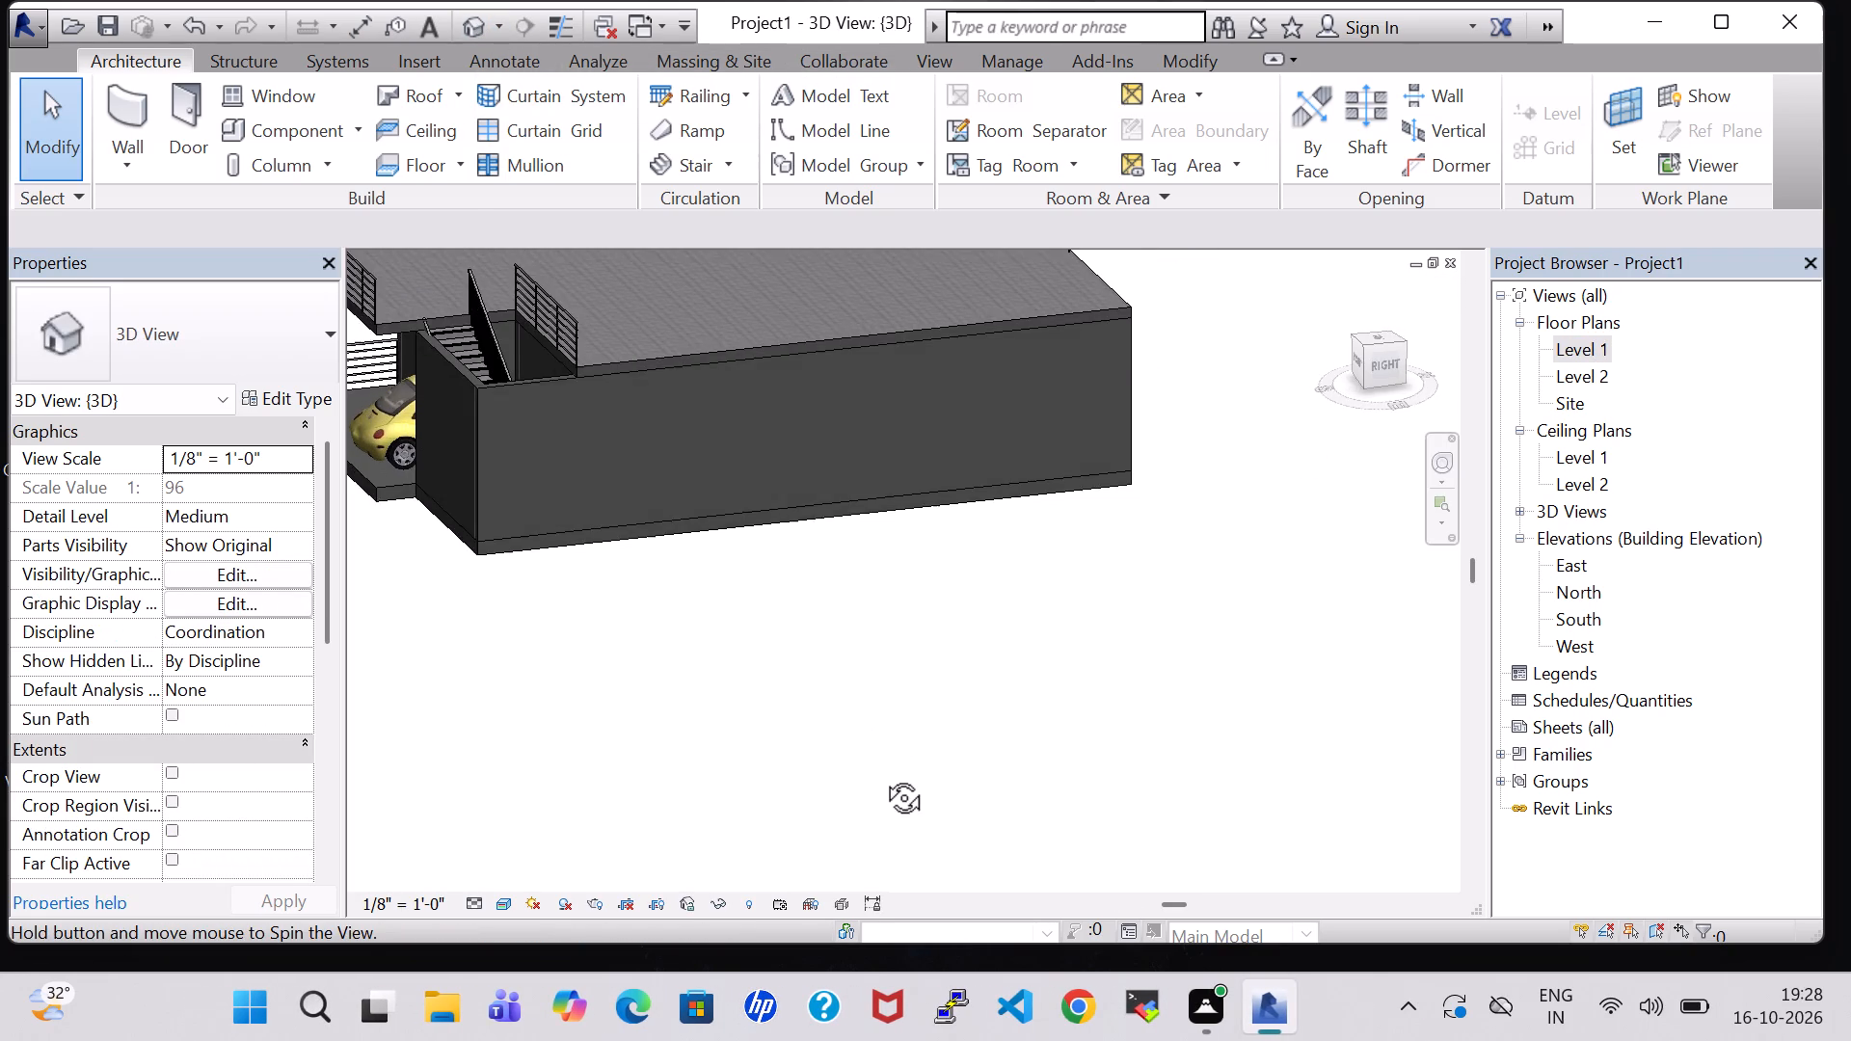
shift+middle_drag(882, 776, 865, 723)
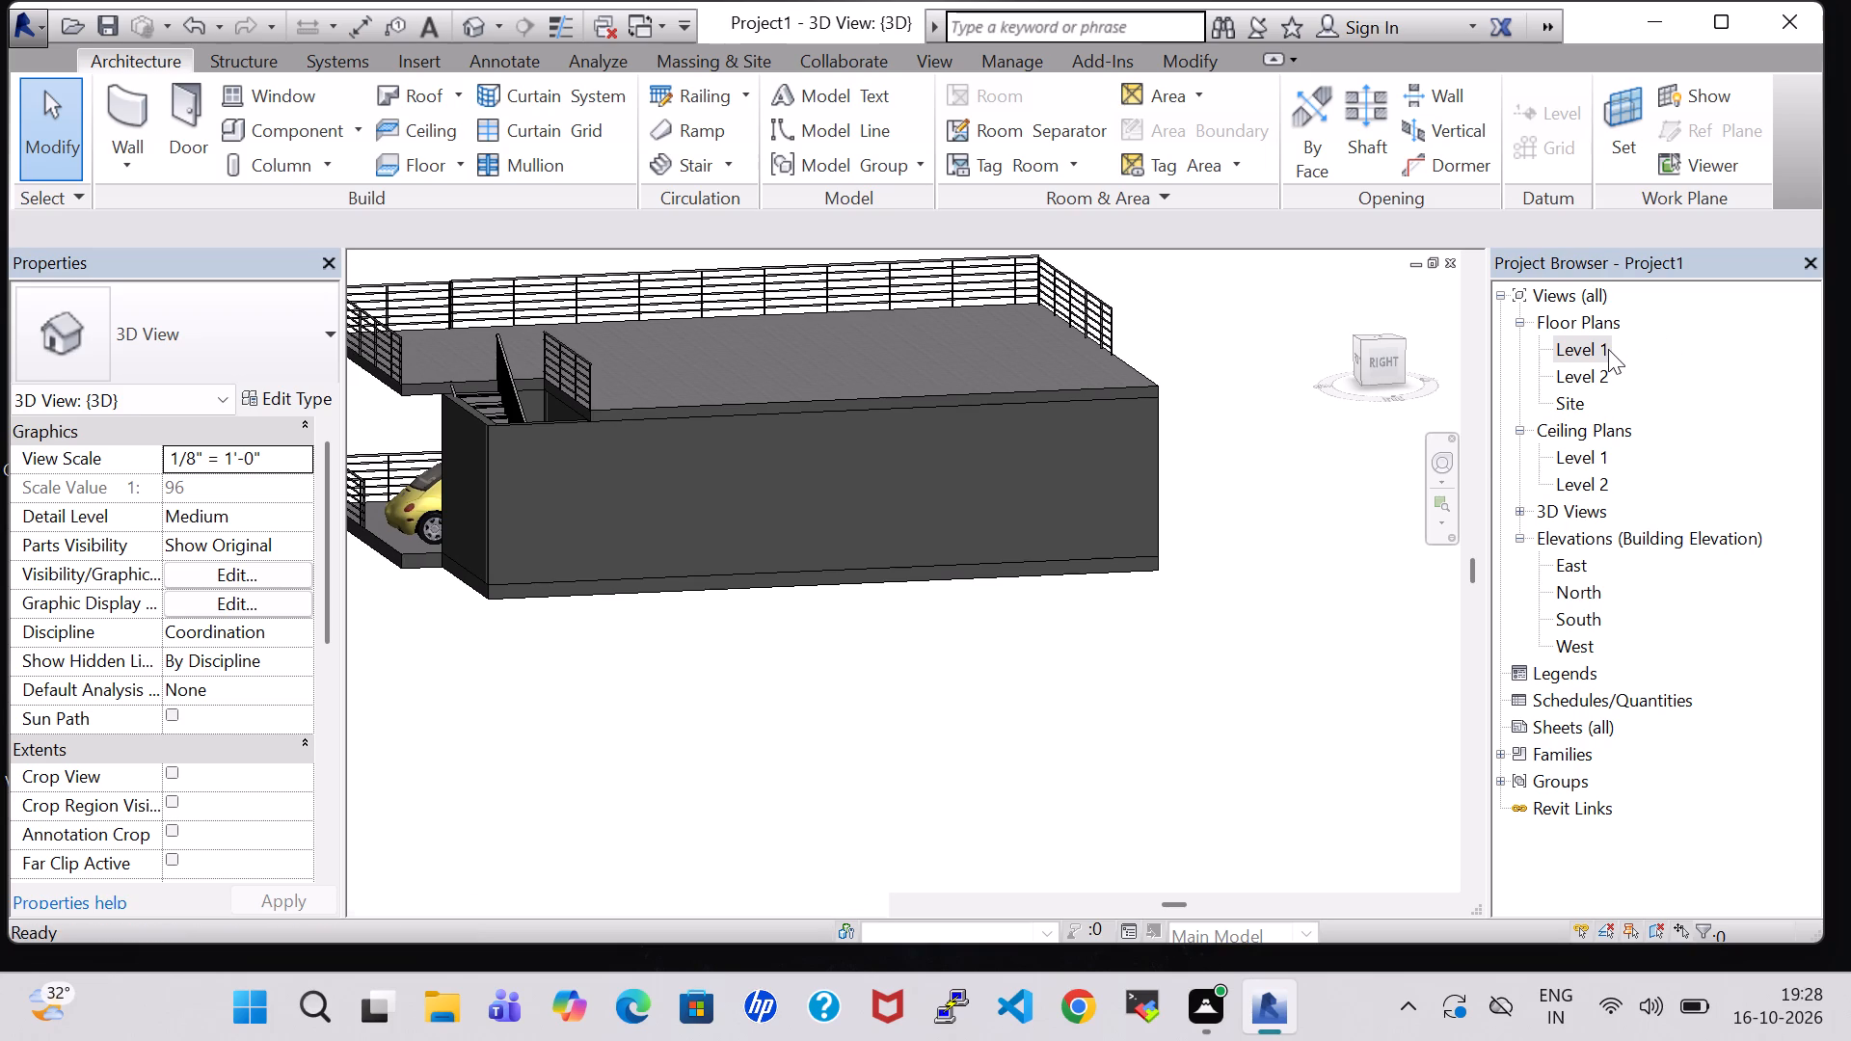
double_click(1608, 349)
scroll(1304, 450, down, 3)
middle_drag(1304, 450, 1079, 514)
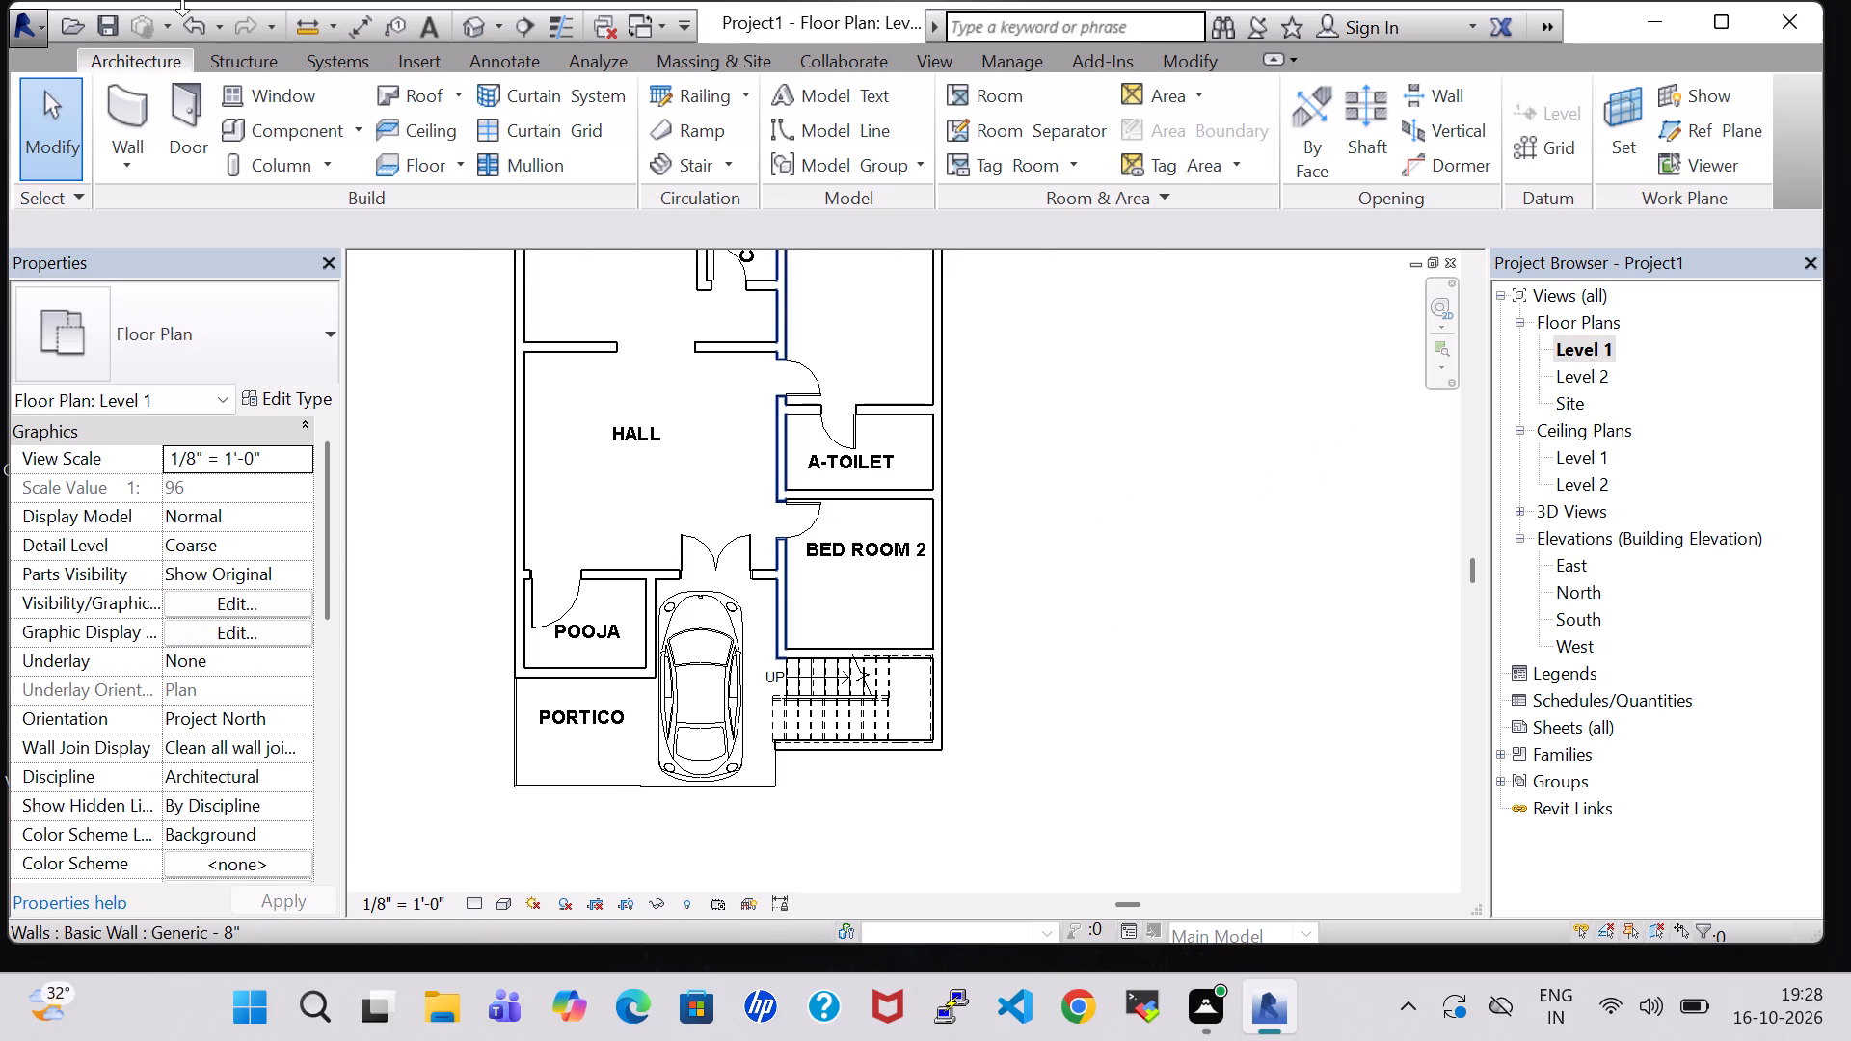
click(715, 99)
scroll(1109, 698, up, 4)
scroll(837, 663, up, 3)
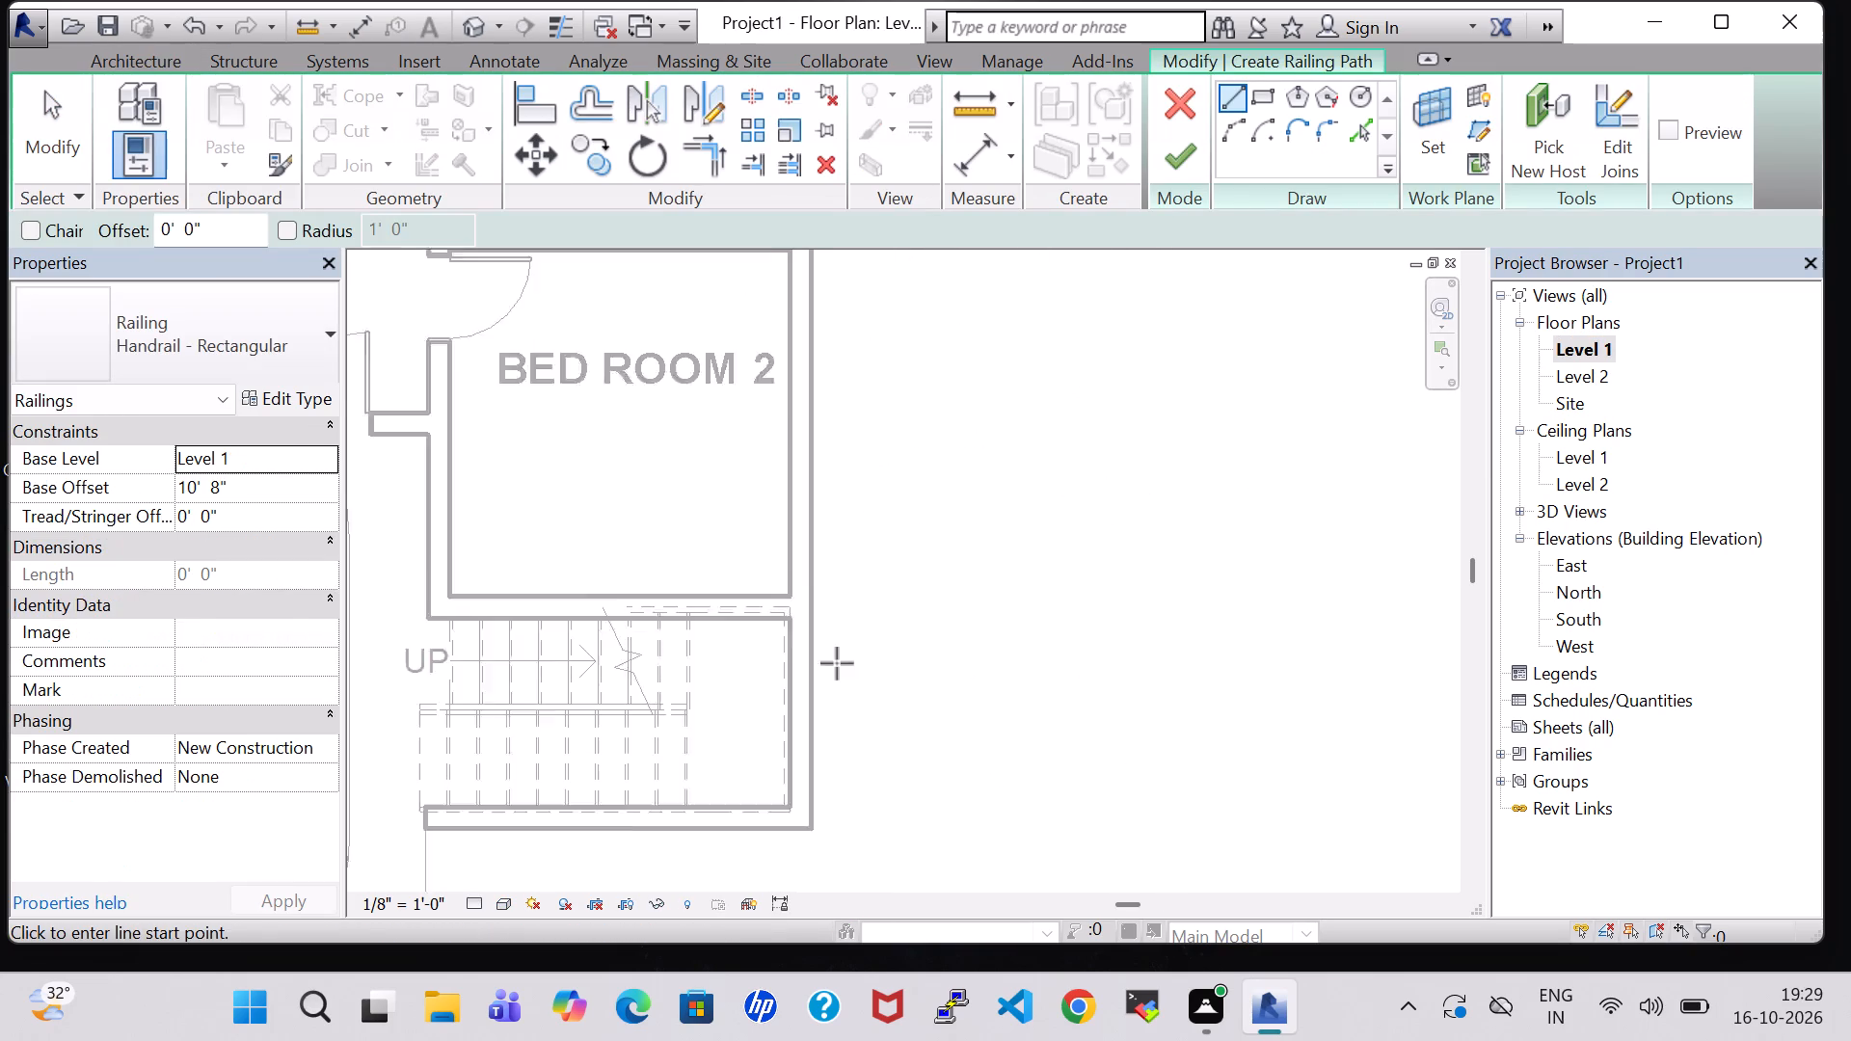
click(810, 588)
middle_drag(815, 440, 812, 771)
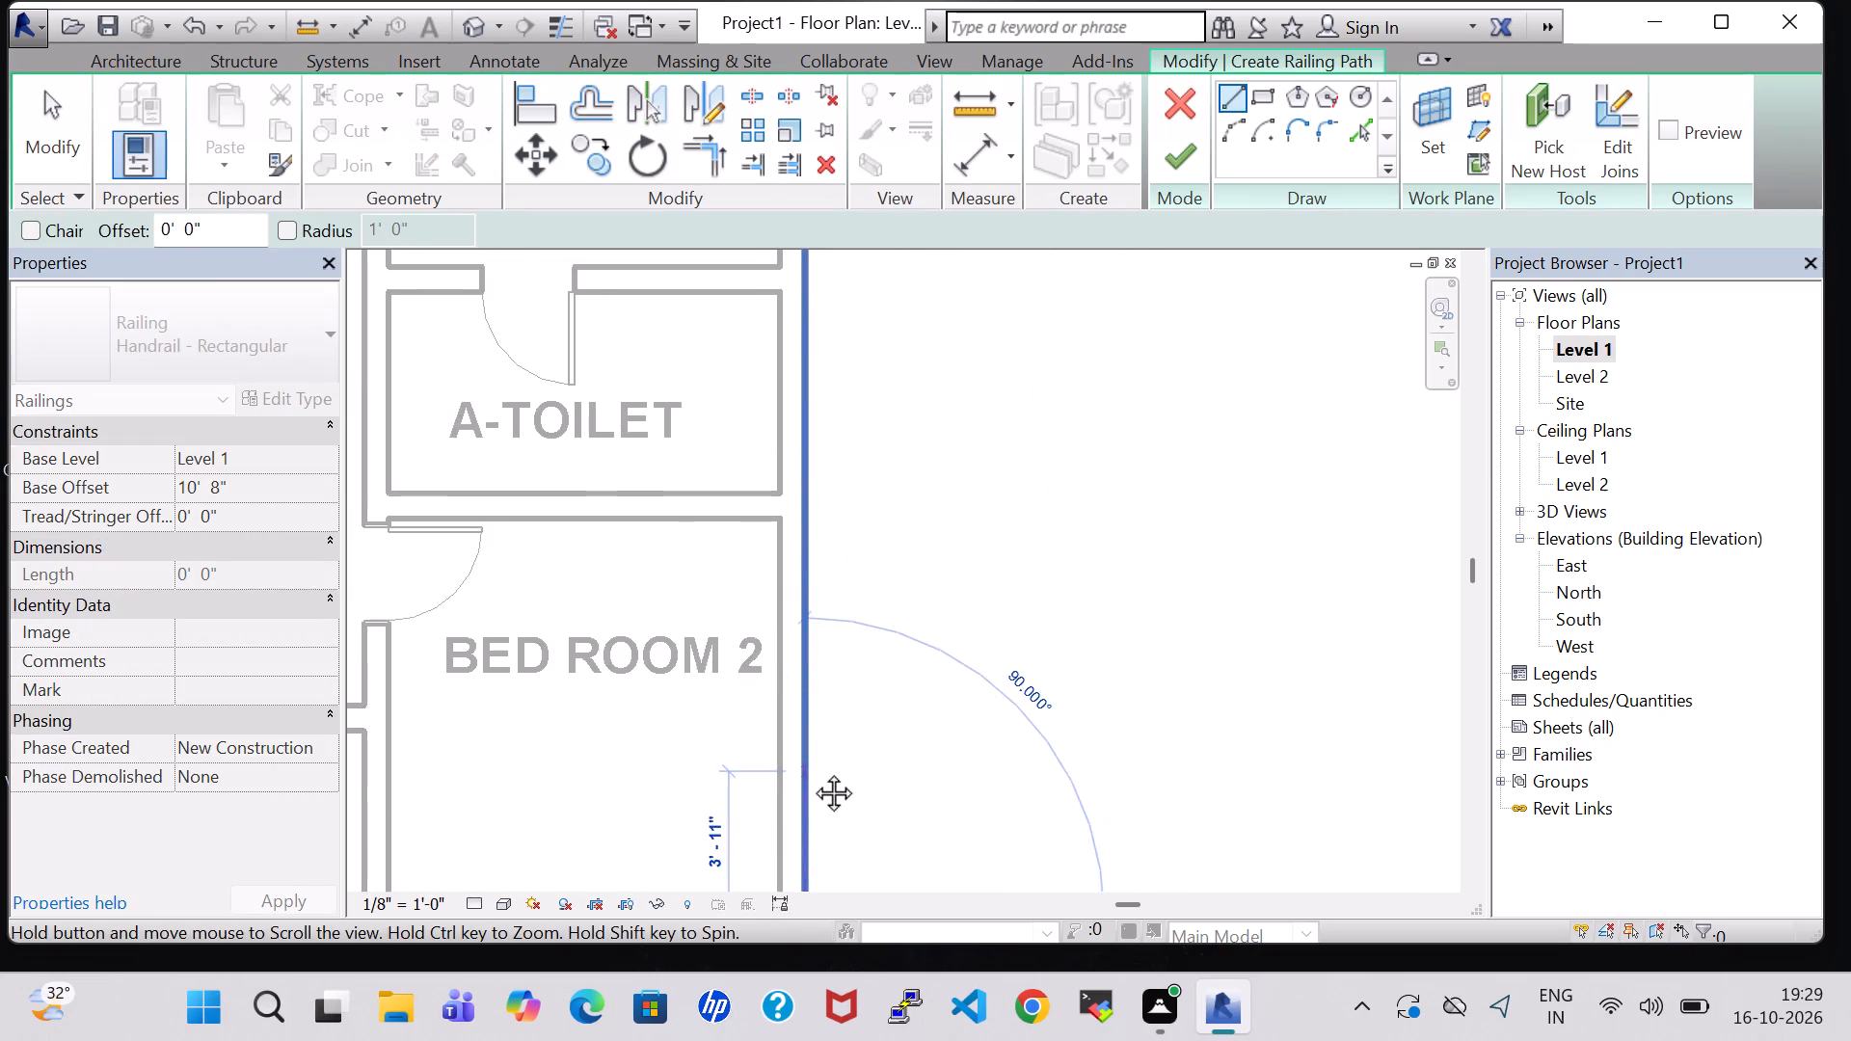
scroll(816, 513, down, 1)
scroll(773, 381, down, 1)
middle_drag(803, 387, 803, 692)
scroll(803, 429, down, 2)
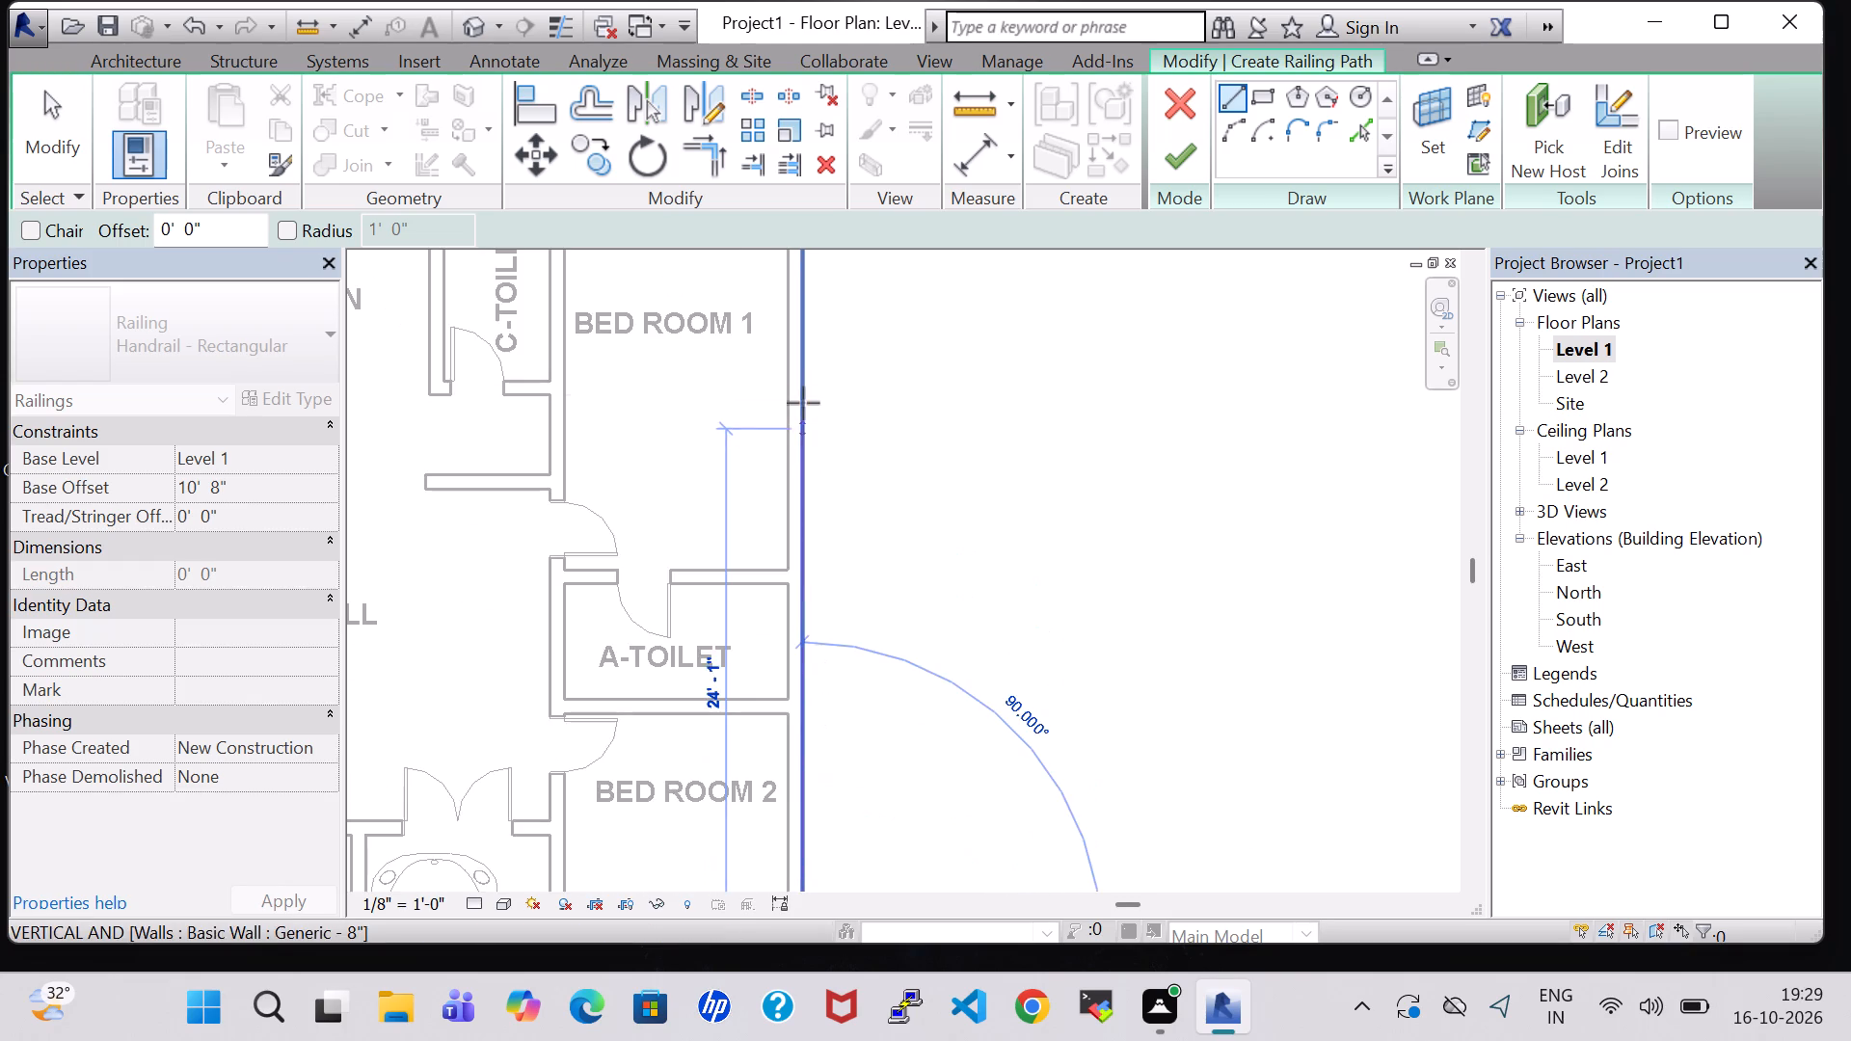
scroll(803, 402, down, 1)
middle_drag(803, 402, 780, 650)
scroll(789, 470, up, 2)
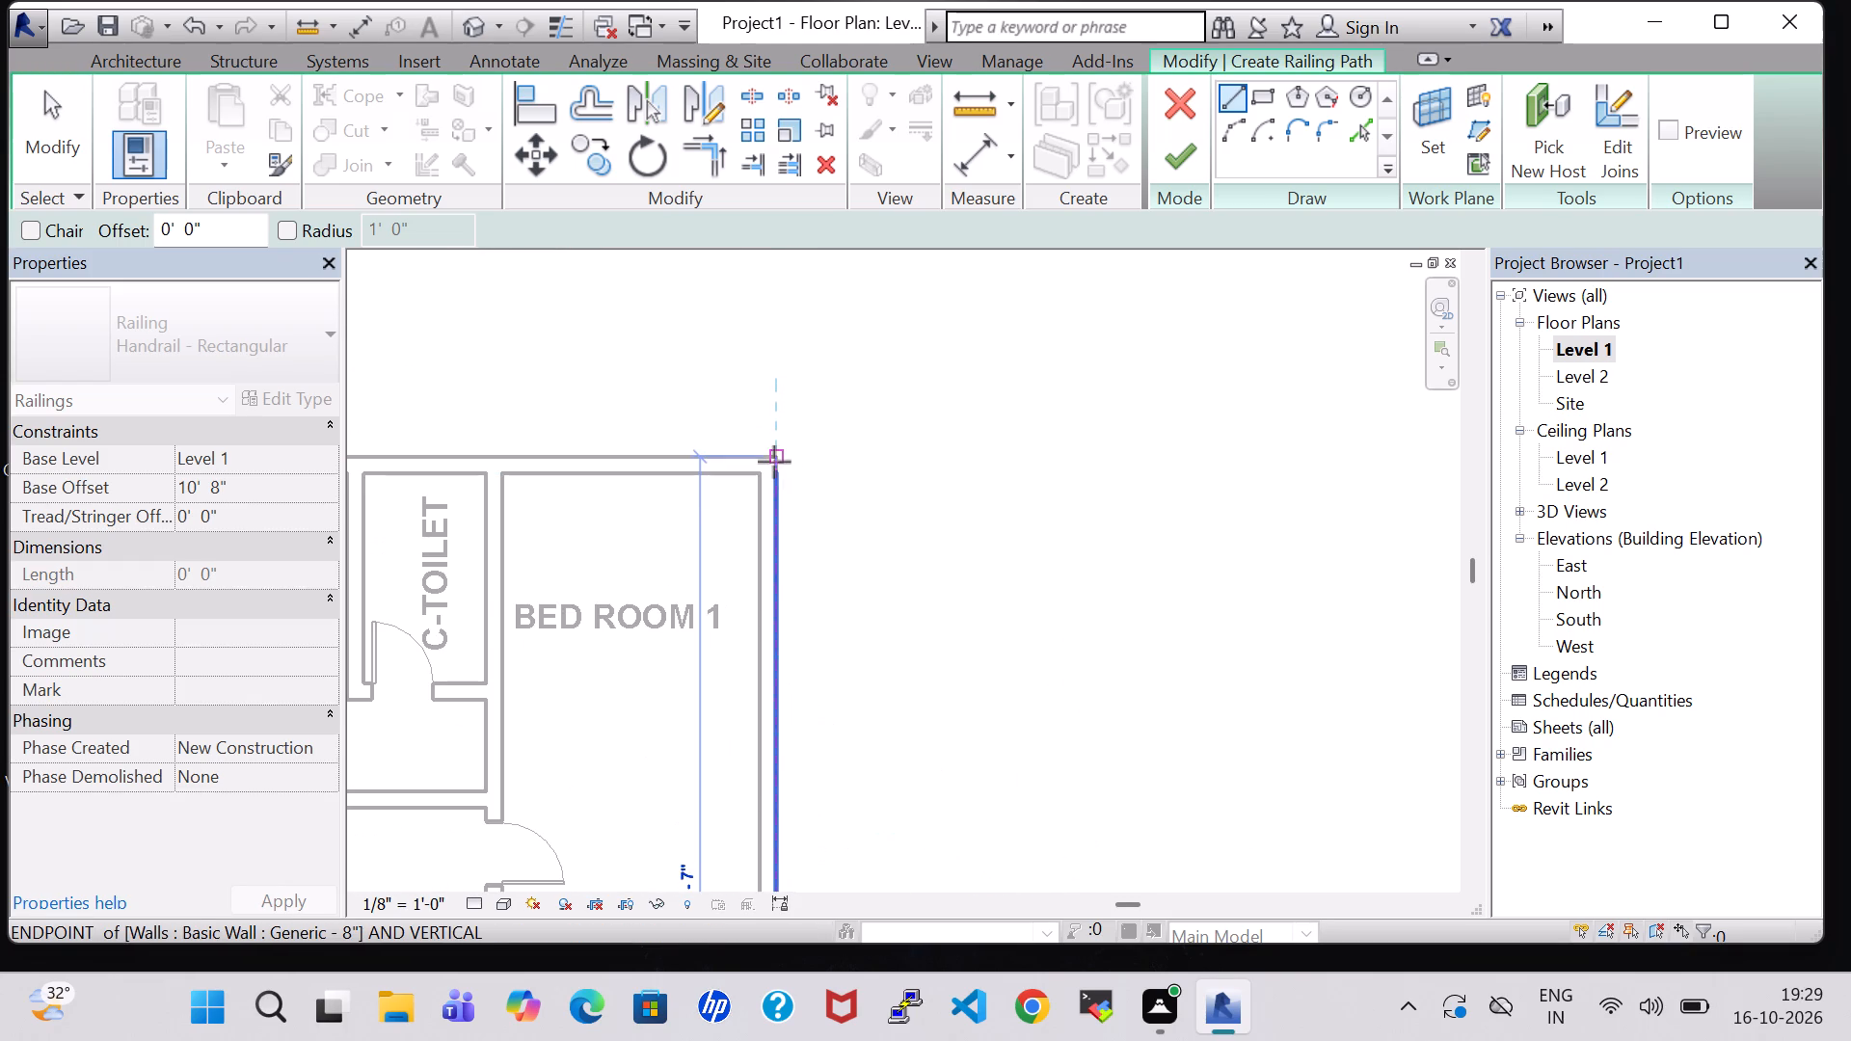
click(774, 462)
click(1185, 165)
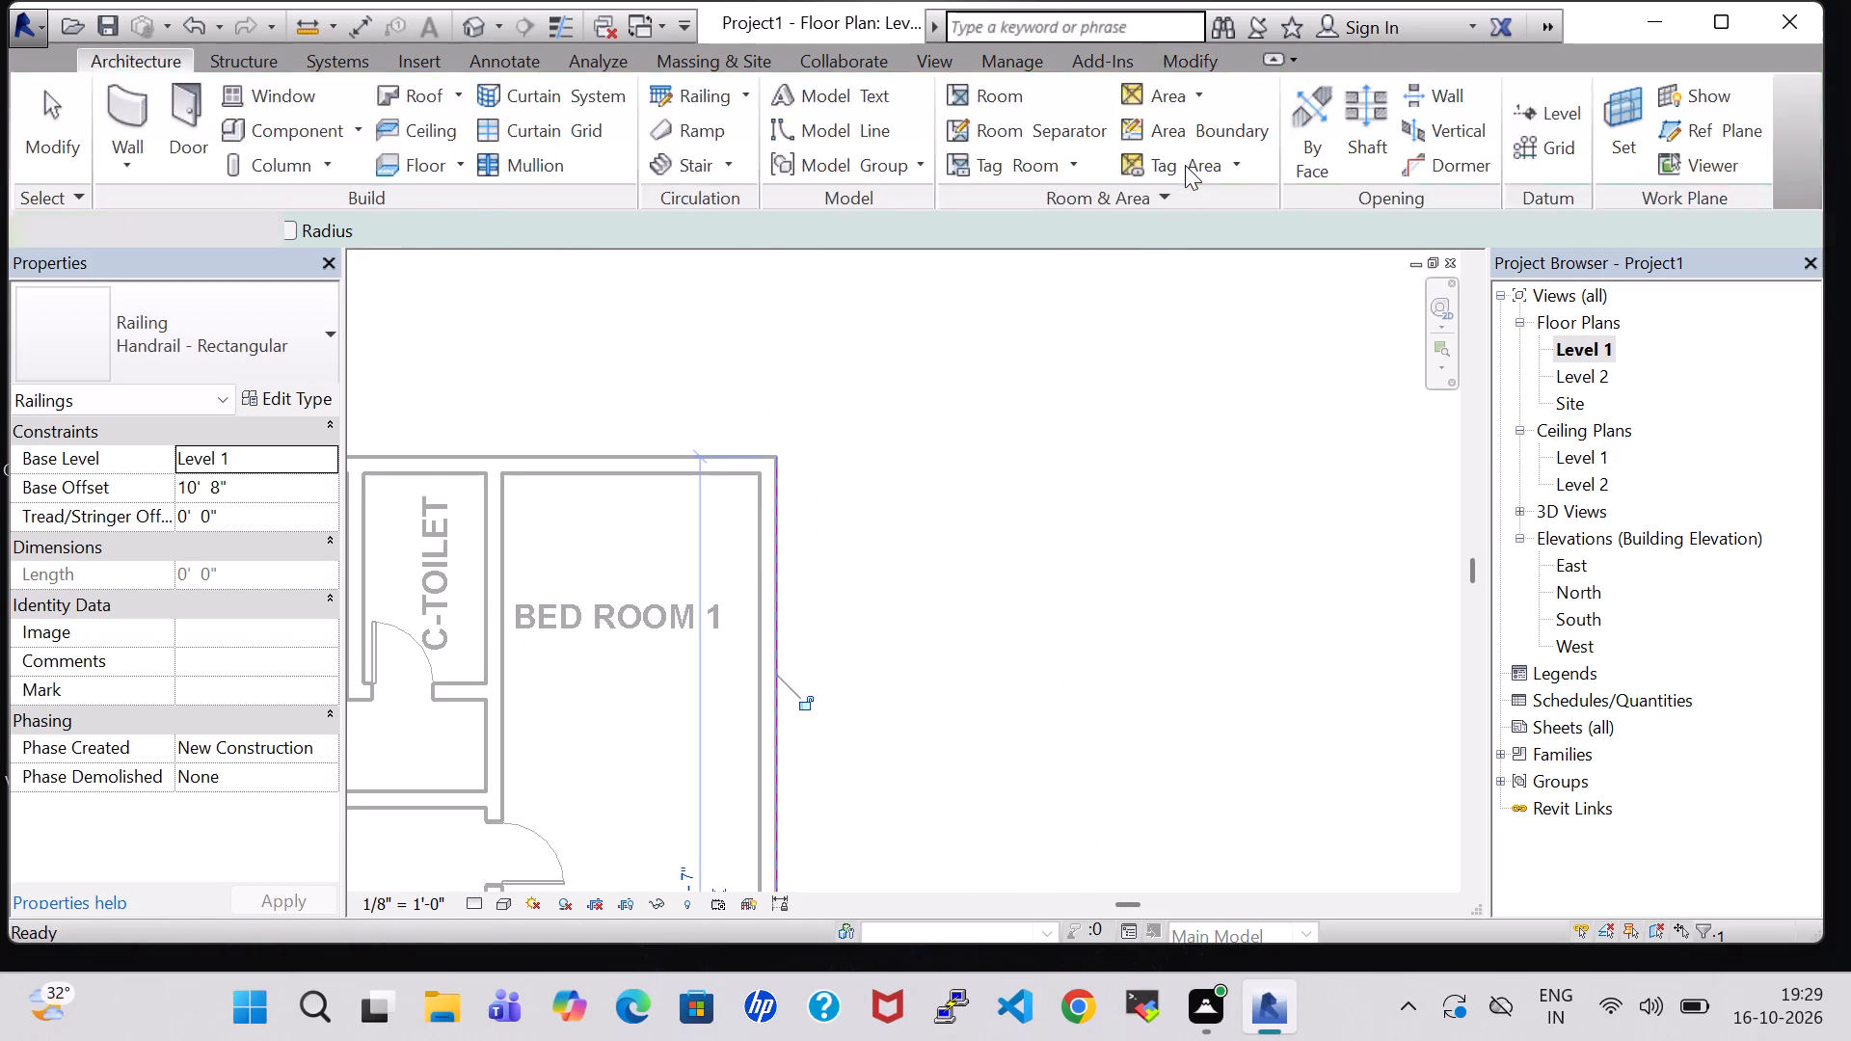
Nudge the new long-edge roof railing two increments toward the stair in the 3D view.
click(467, 21)
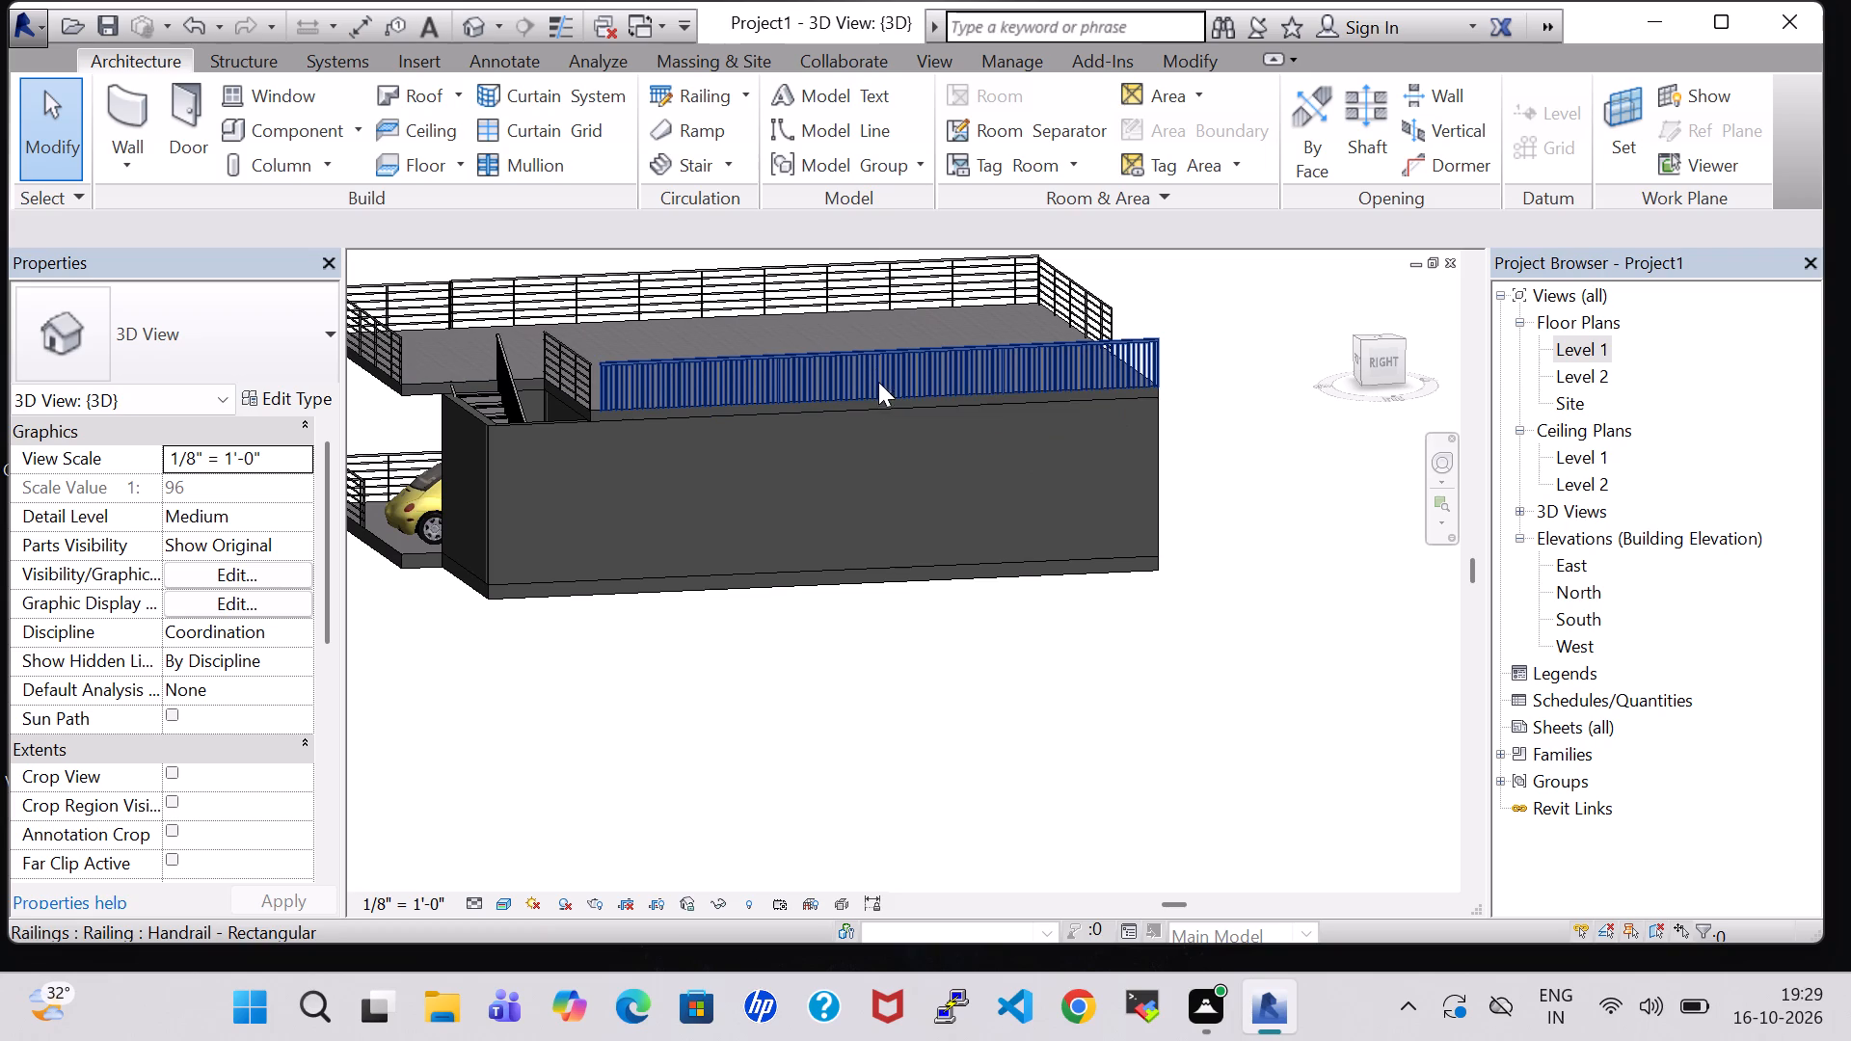
click(1009, 367)
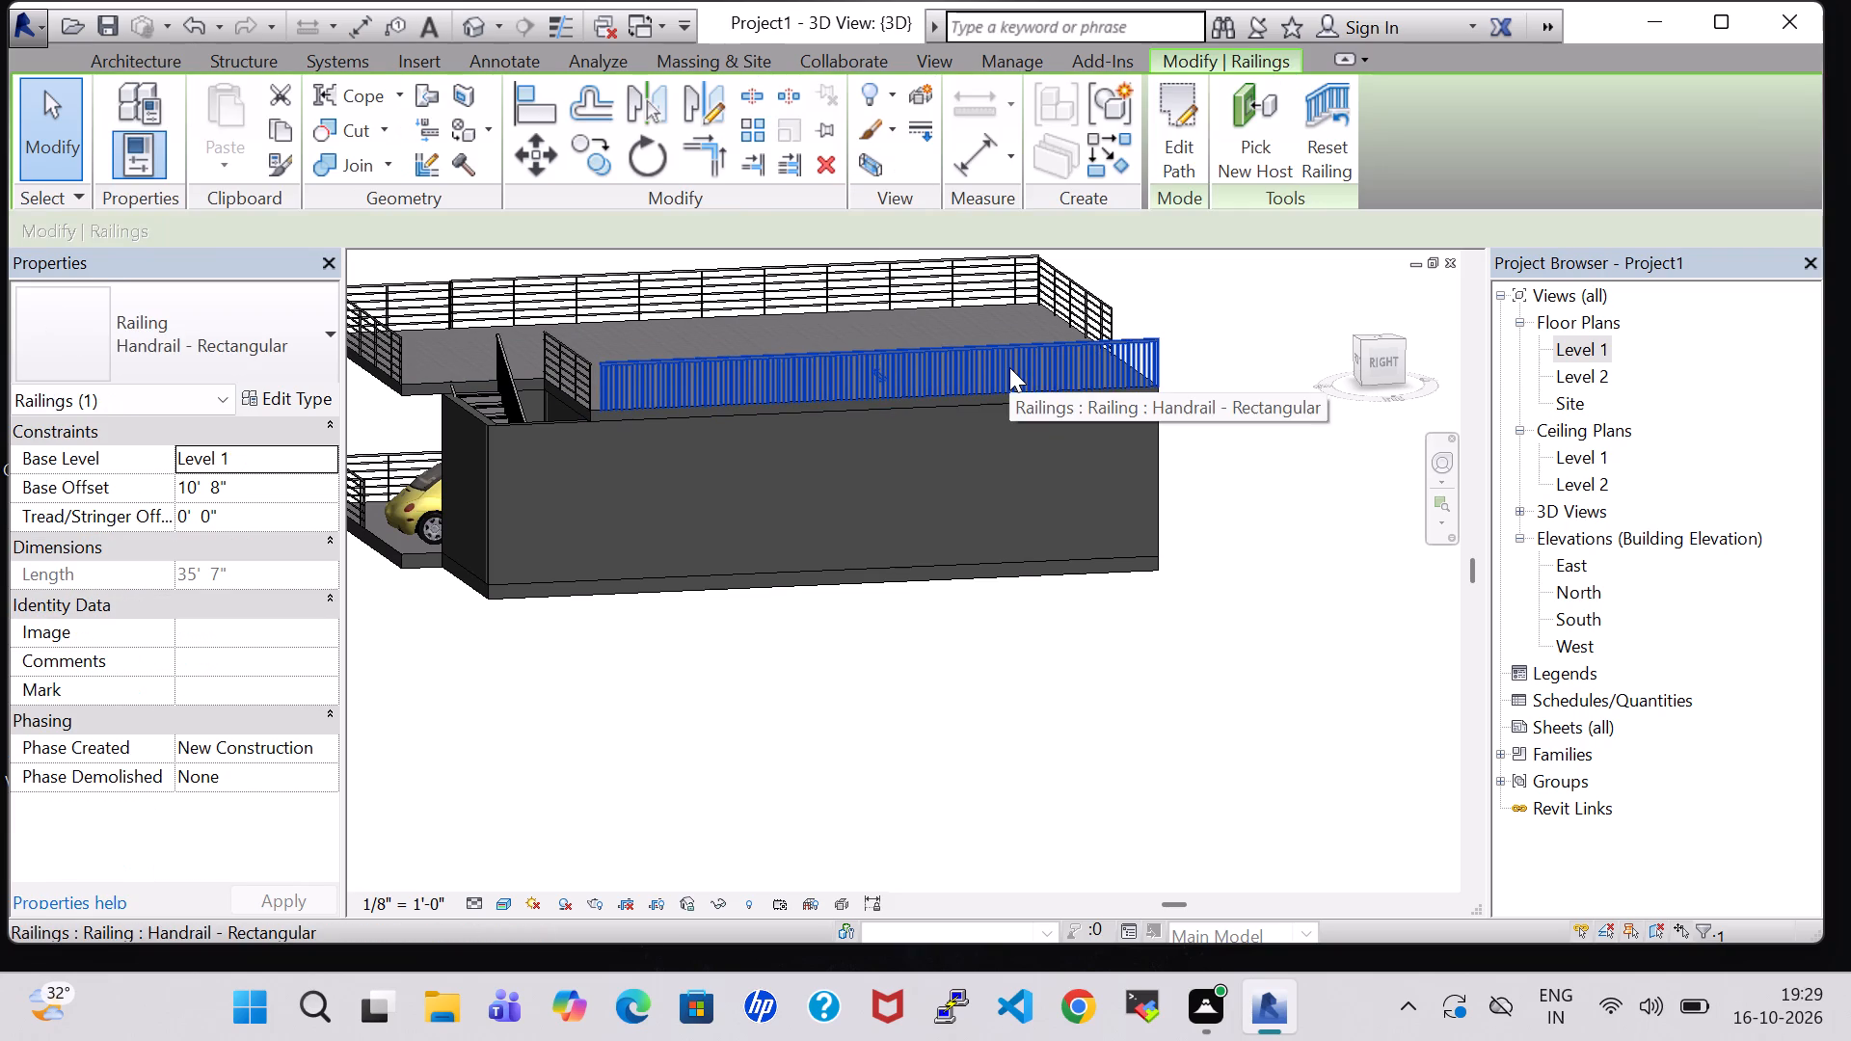
key(Left)
key(Left)
click(1216, 690)
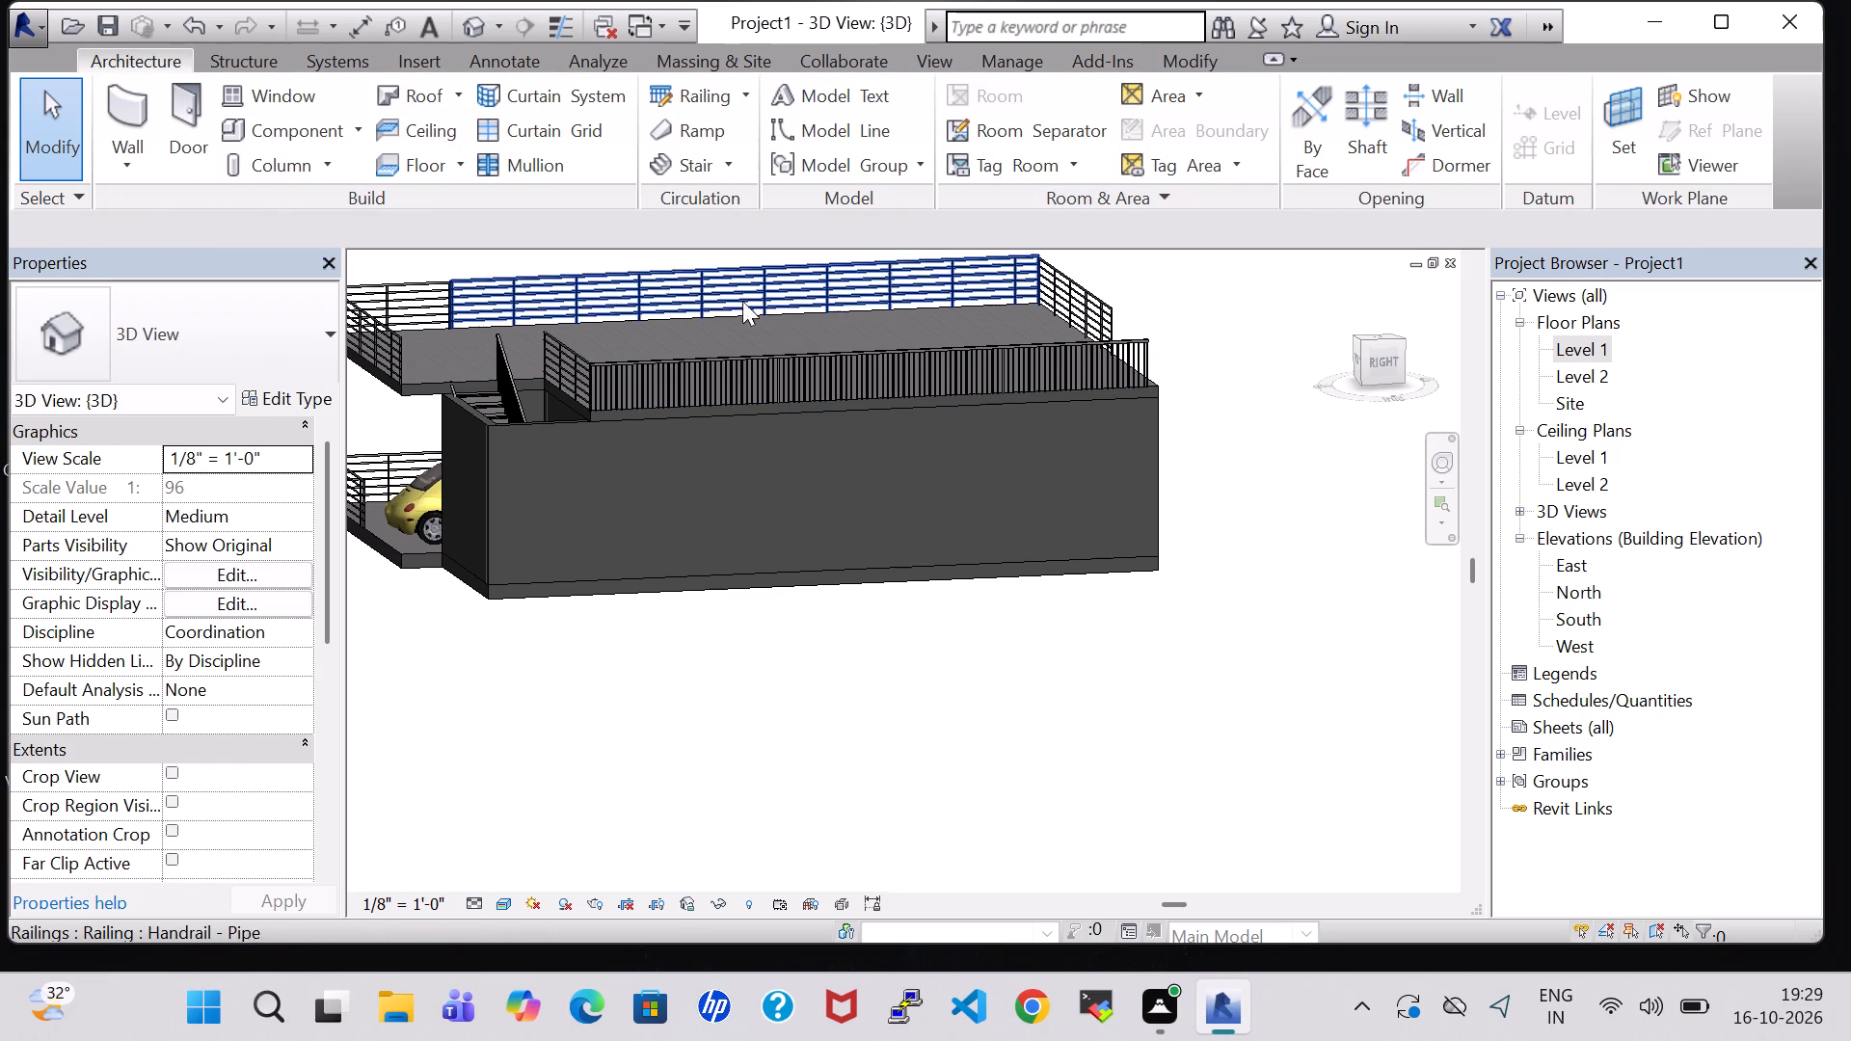
Change the new railing along the roof's long edge to the Handrail - Pipe type.
click(748, 371)
click(277, 319)
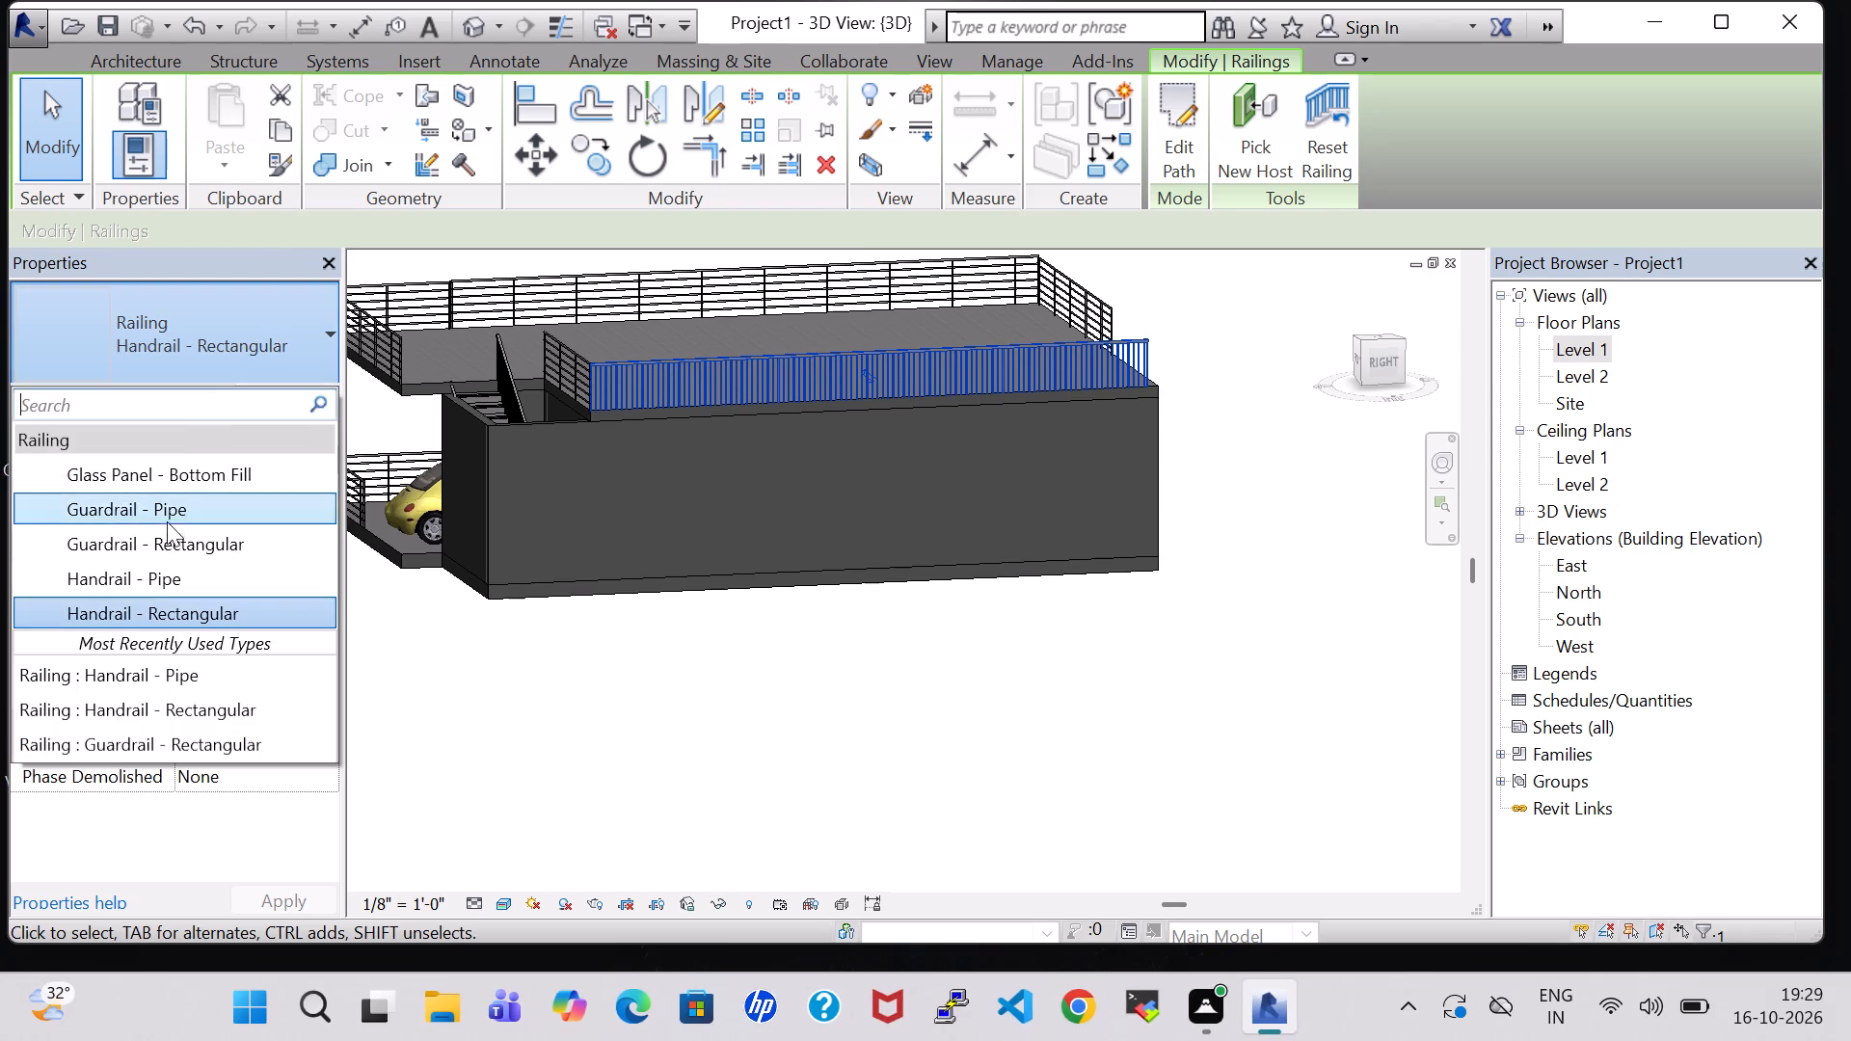
click(172, 570)
click(761, 708)
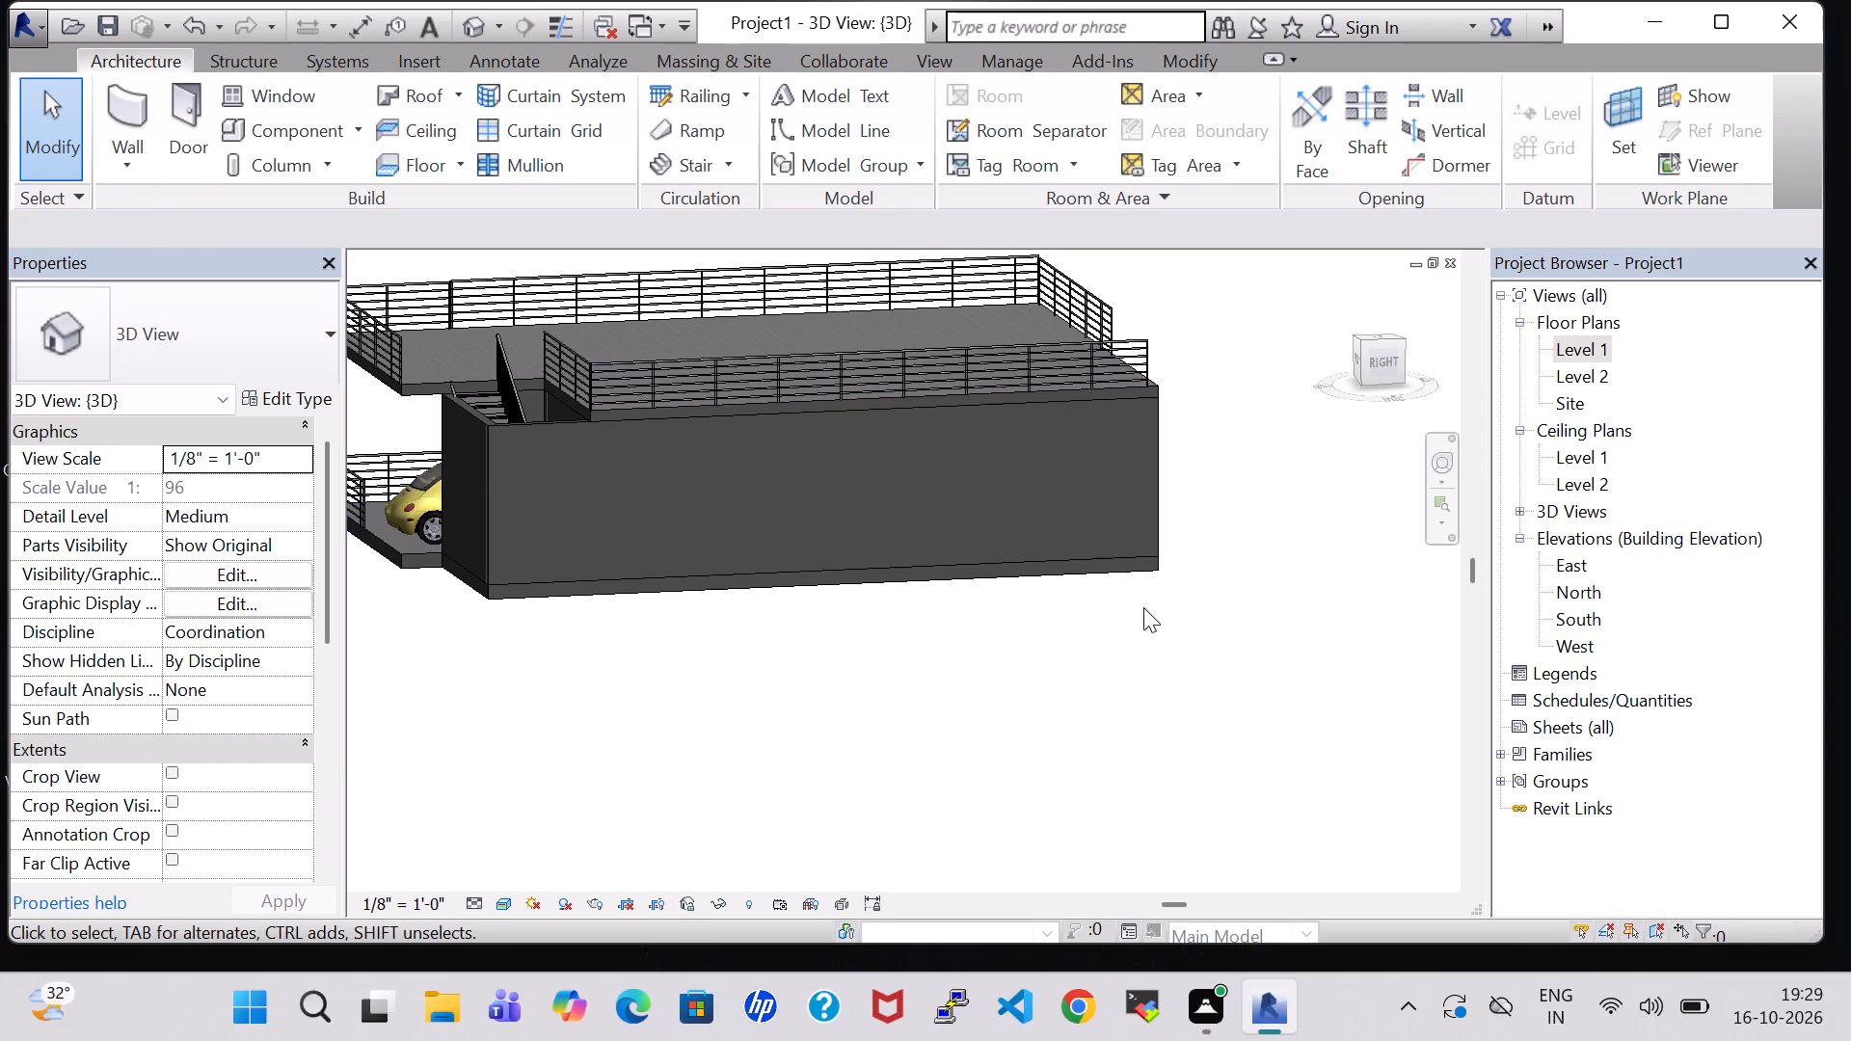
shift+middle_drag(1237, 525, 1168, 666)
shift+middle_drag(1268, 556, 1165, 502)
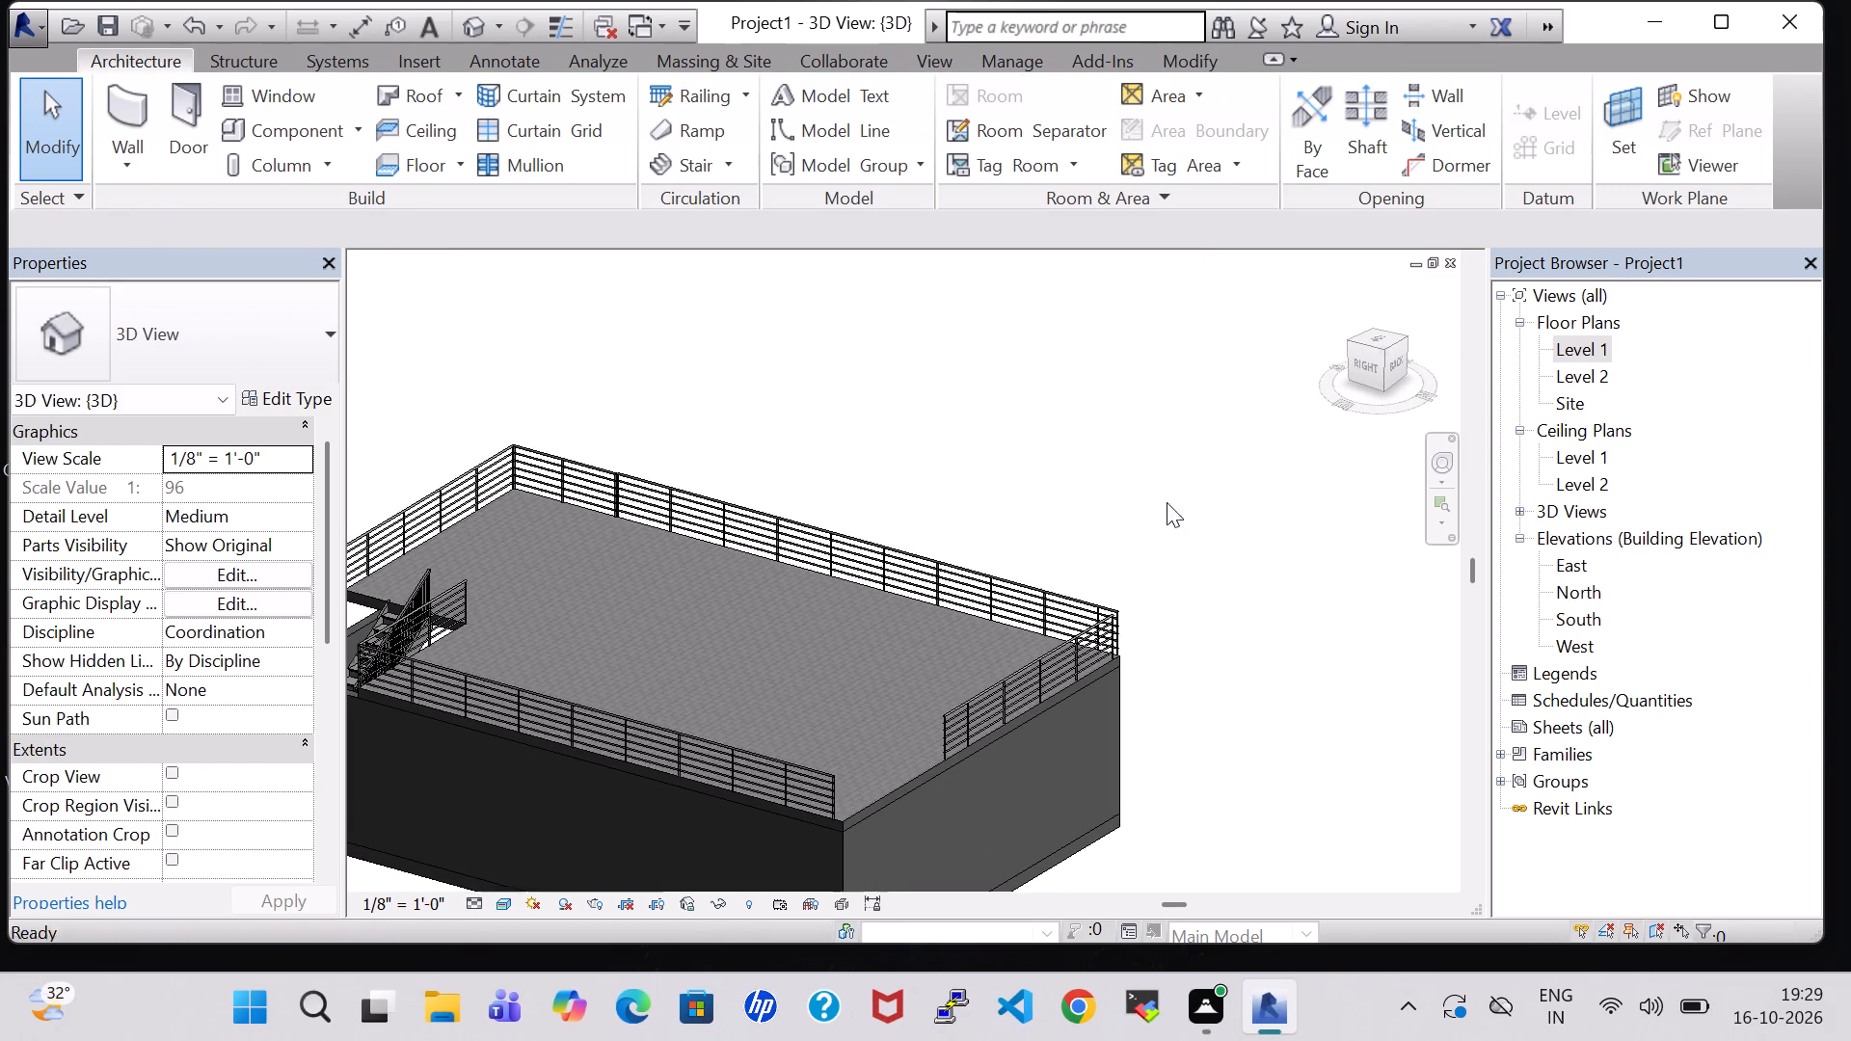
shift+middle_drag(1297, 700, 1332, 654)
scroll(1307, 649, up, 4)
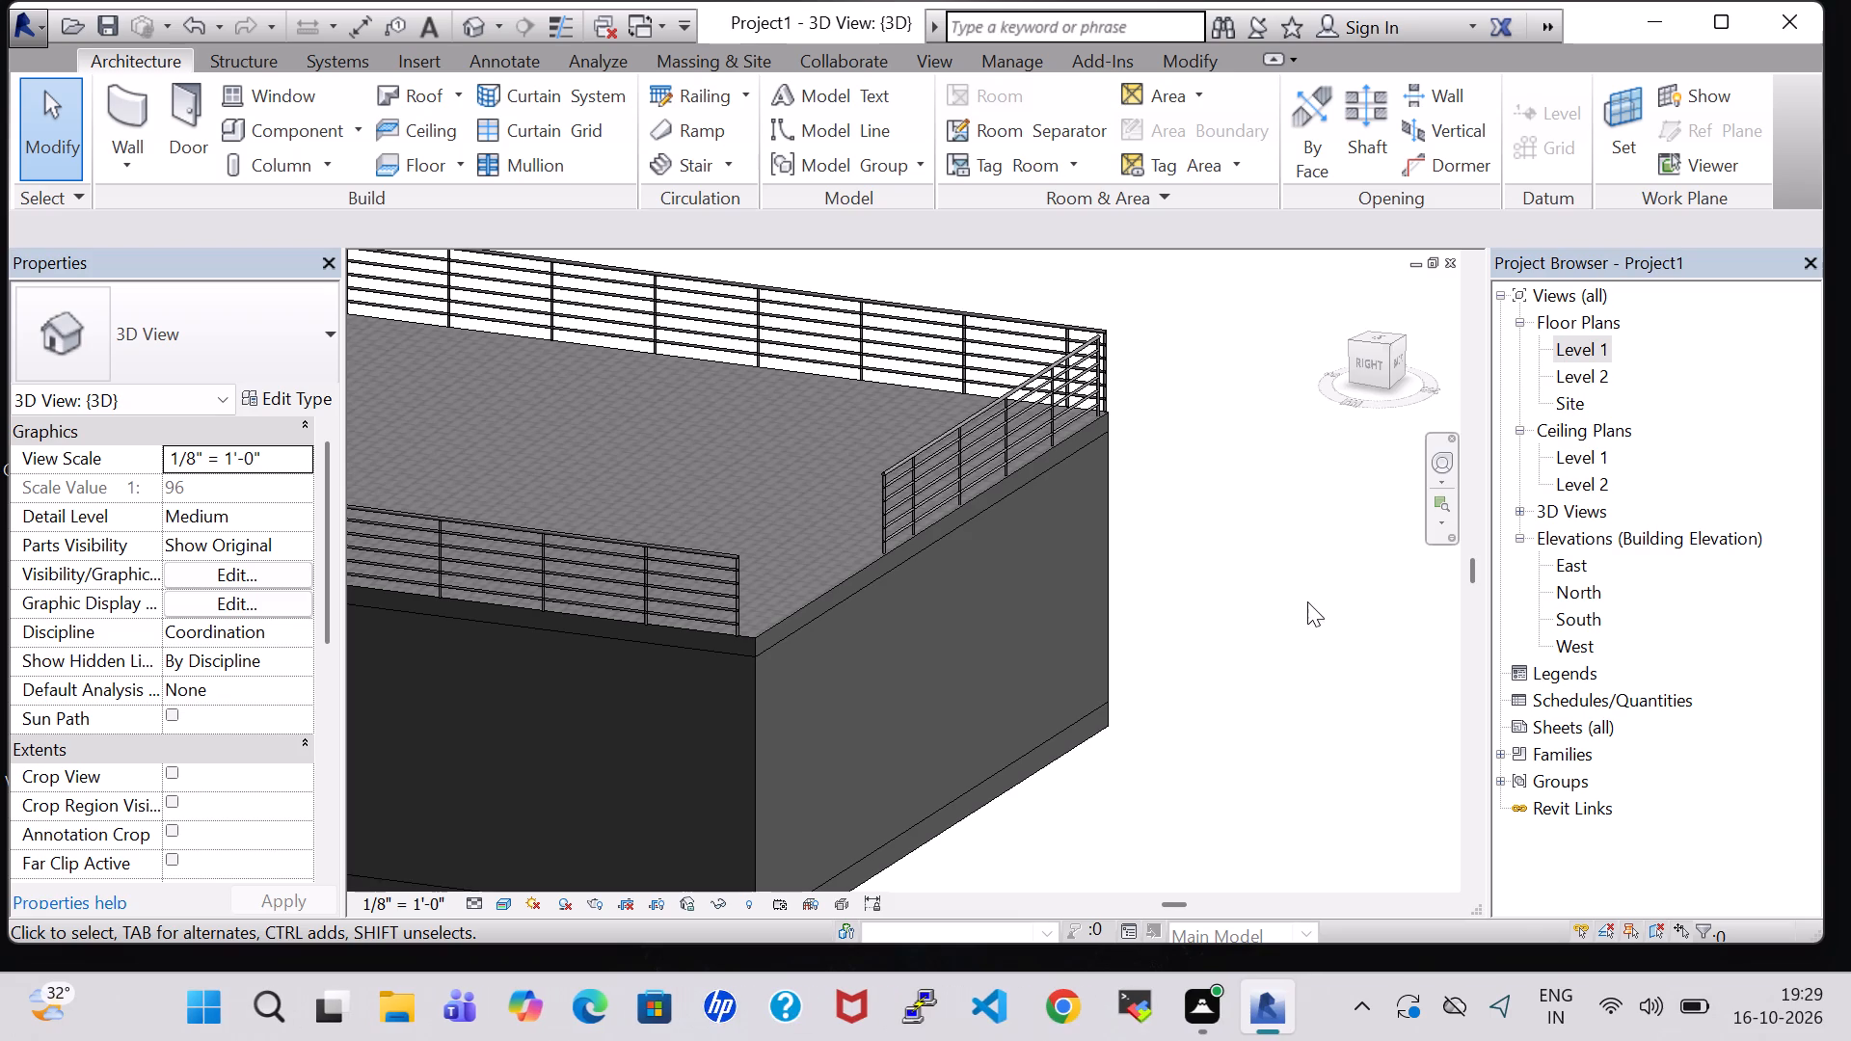
In Level 1, create a 0' 8" Handrail - Rectangular railing on the outer wall face at Bed Room 1's outer corner.
double_click(1590, 351)
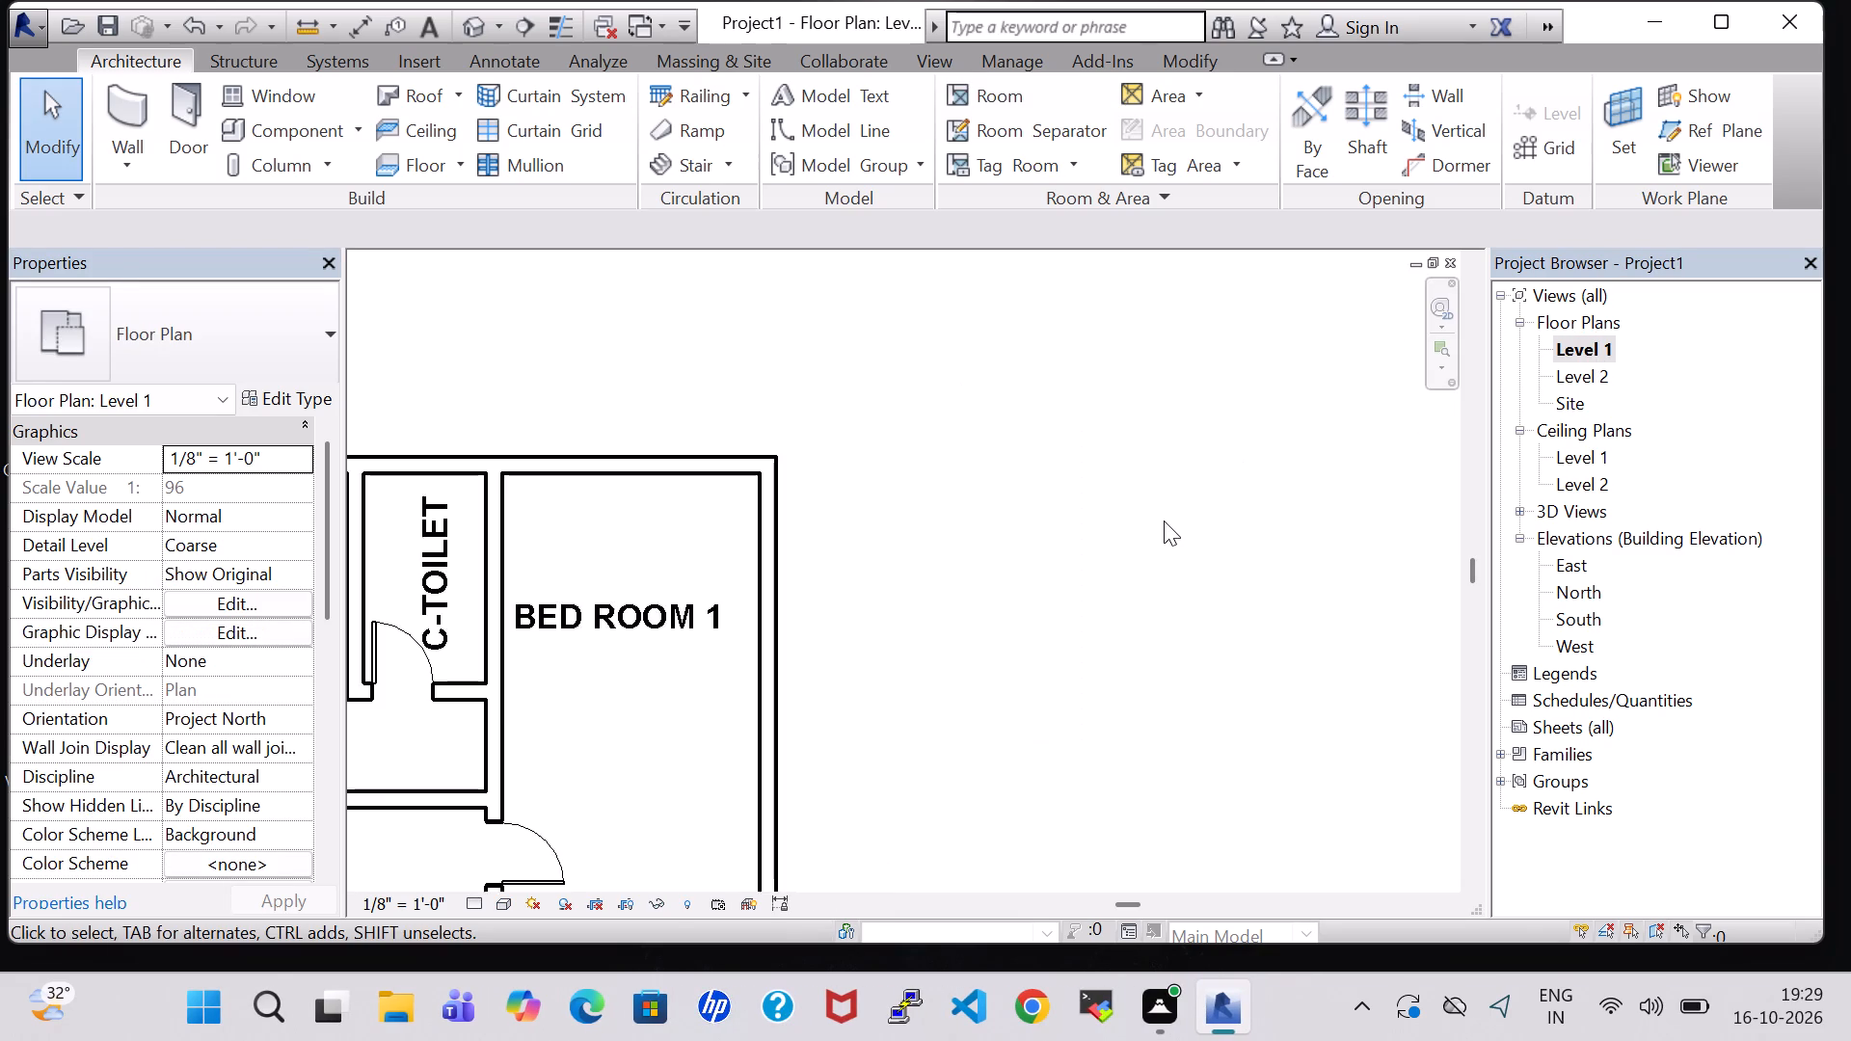
scroll(1164, 520, down, 3)
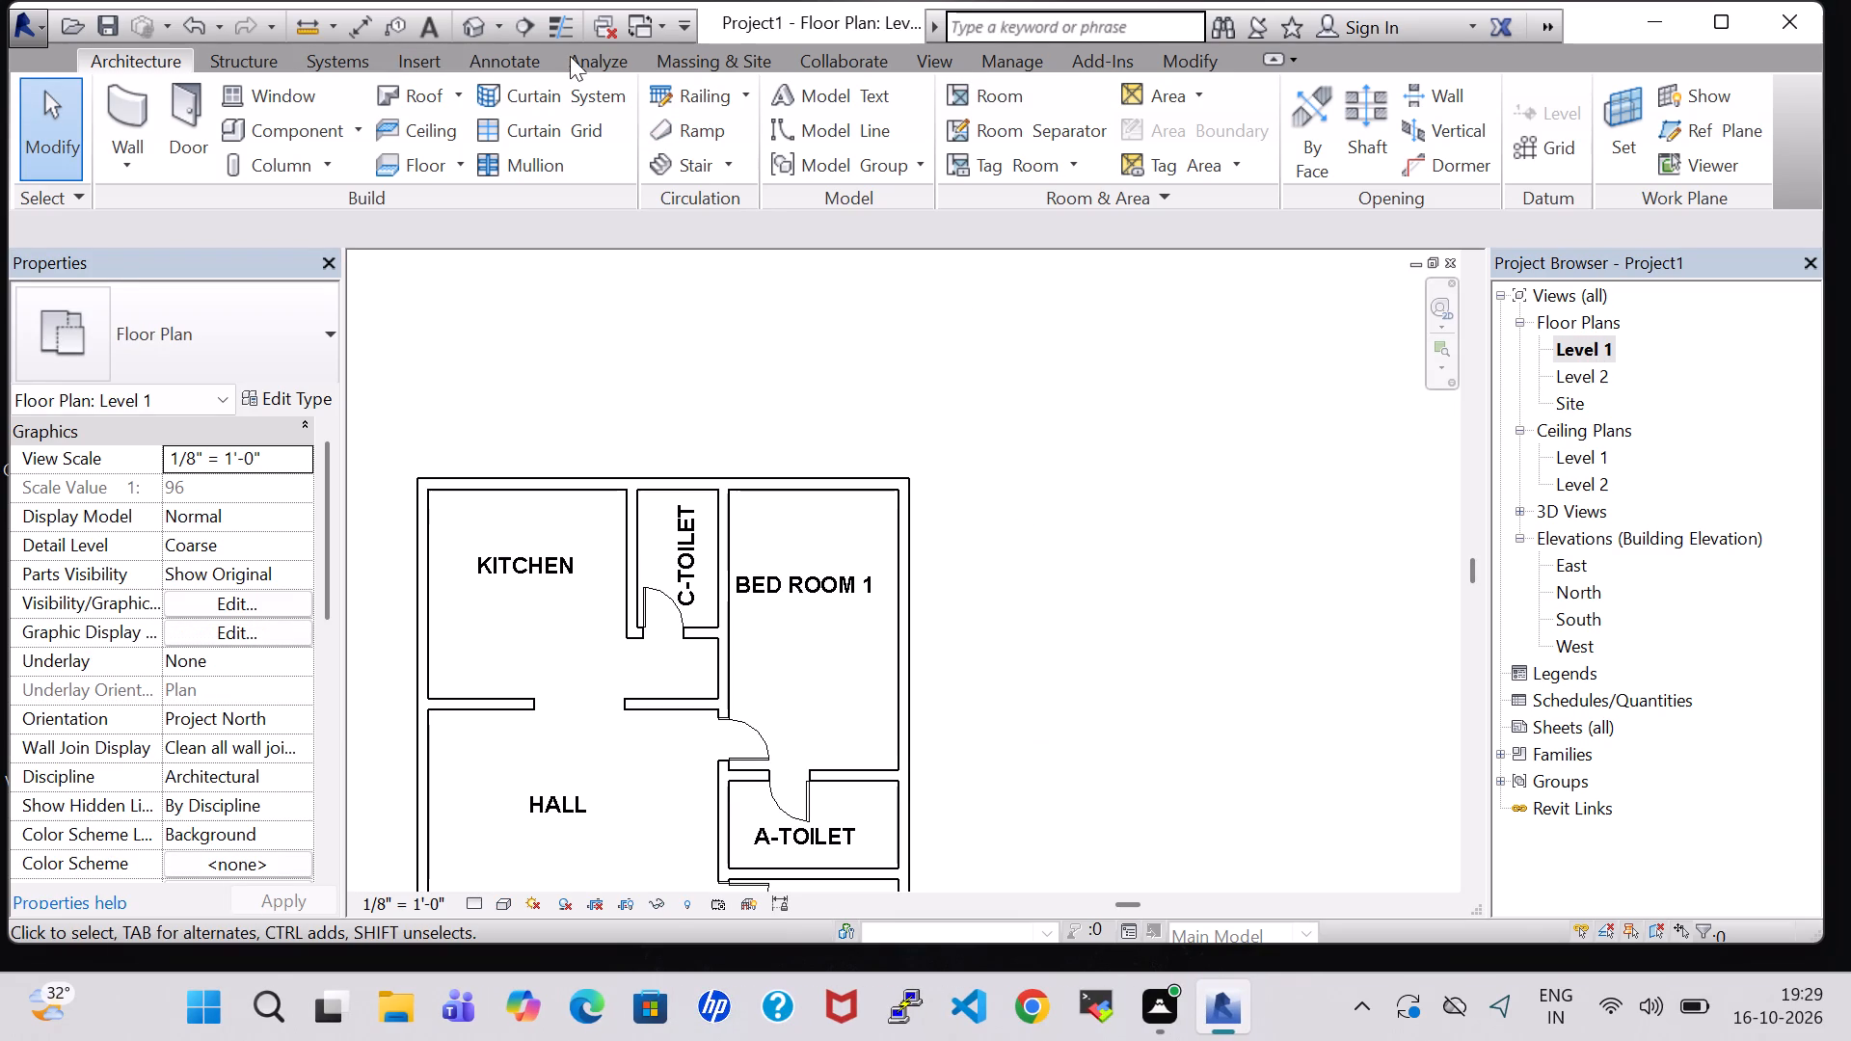
click(678, 83)
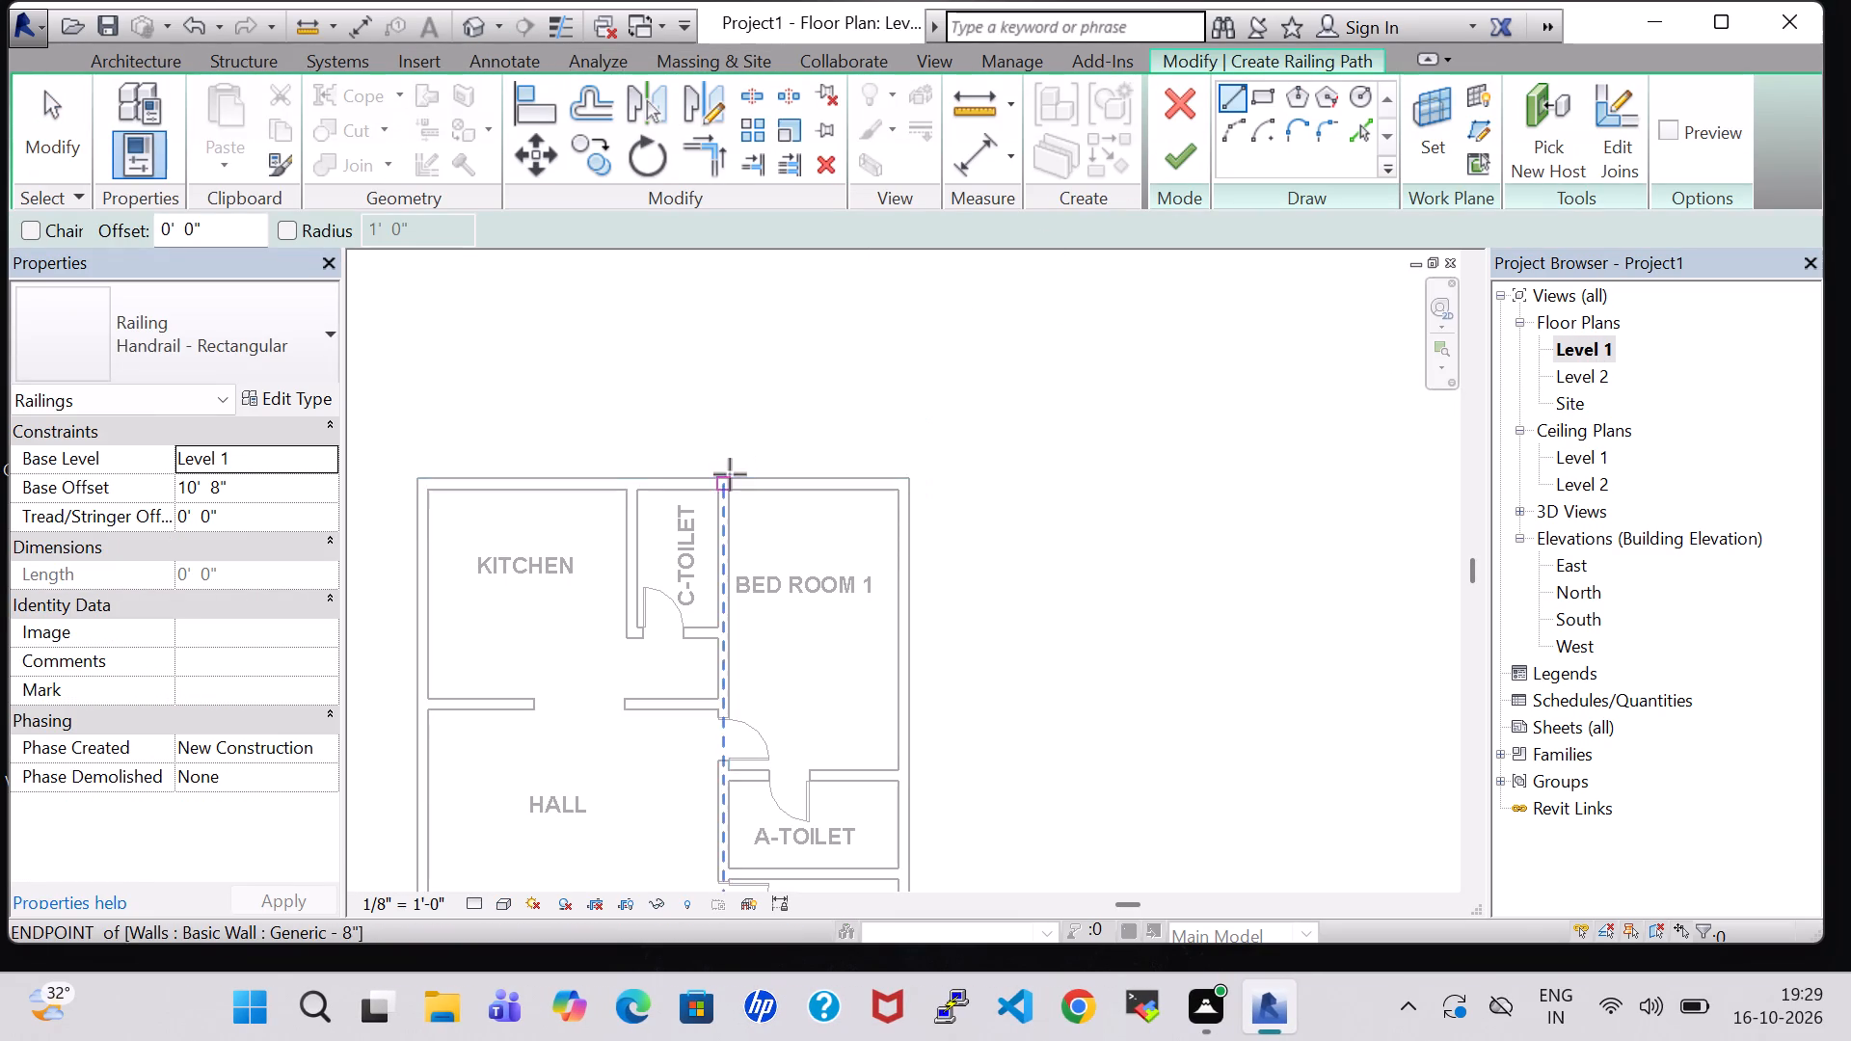
scroll(730, 474, up, 2)
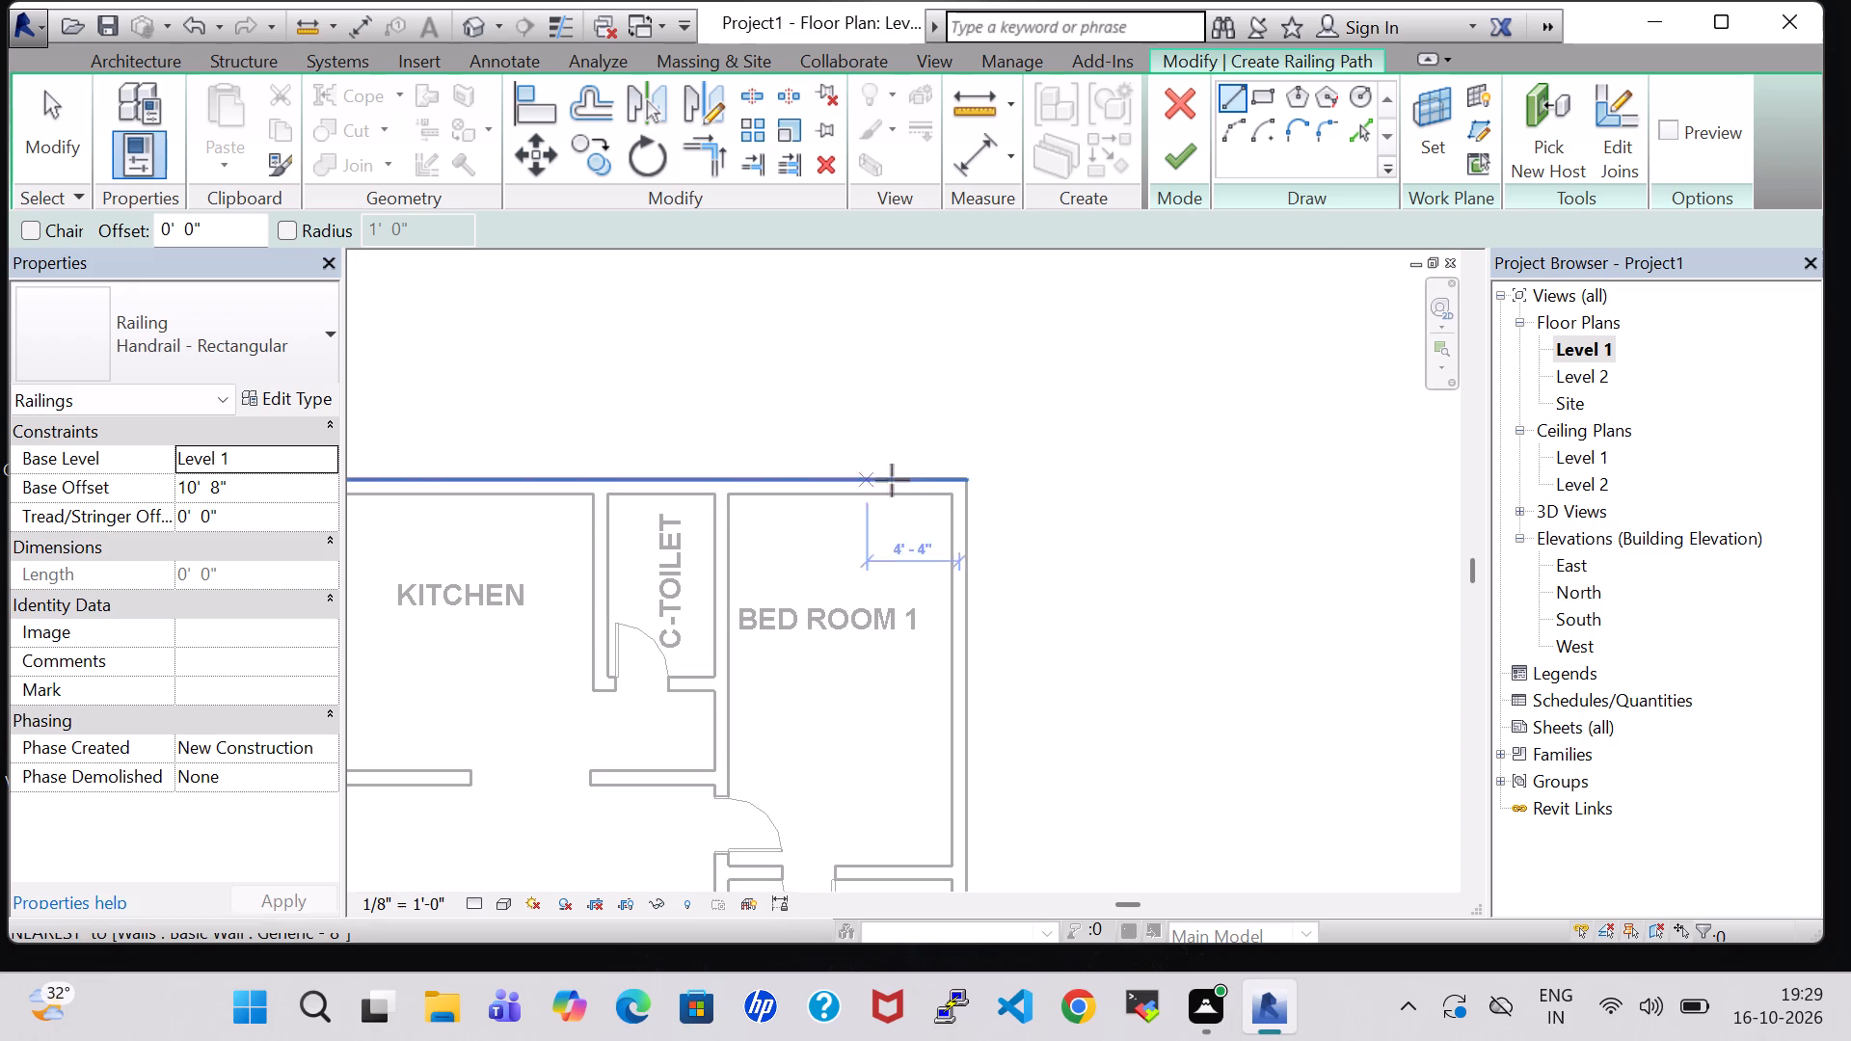
click(968, 504)
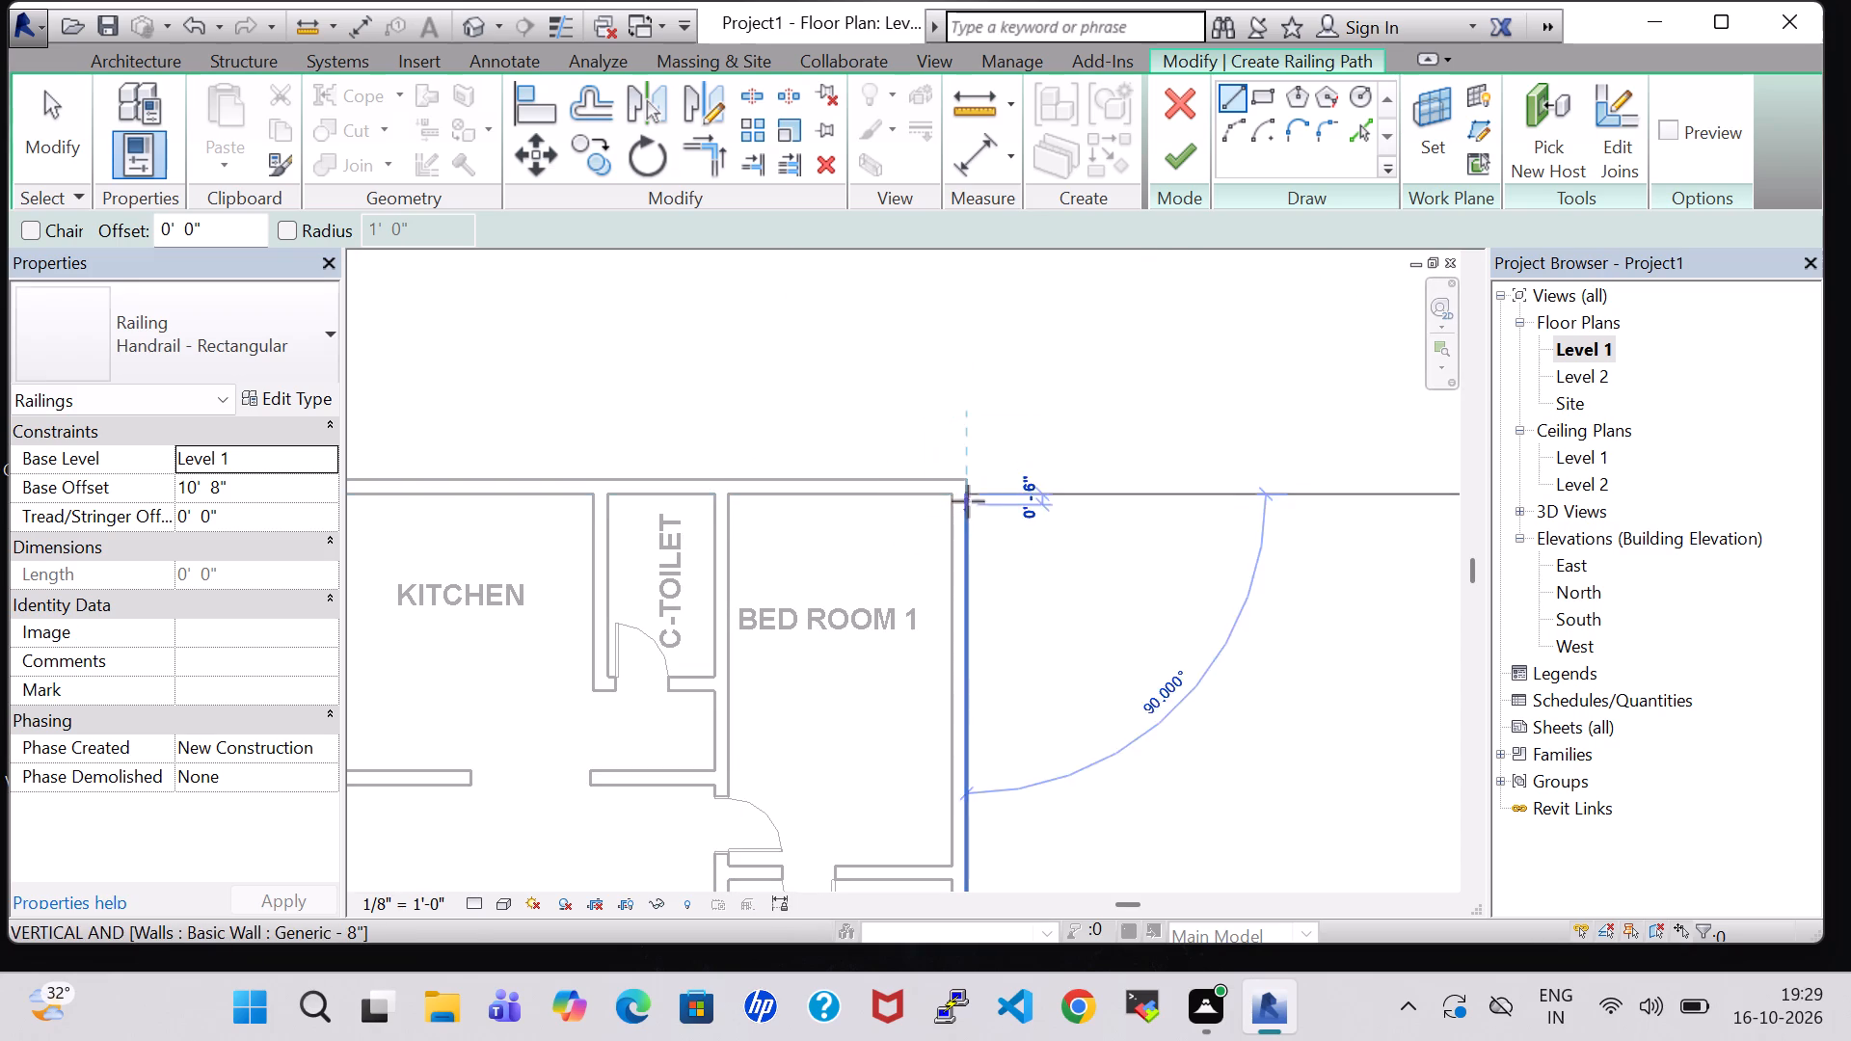
click(968, 483)
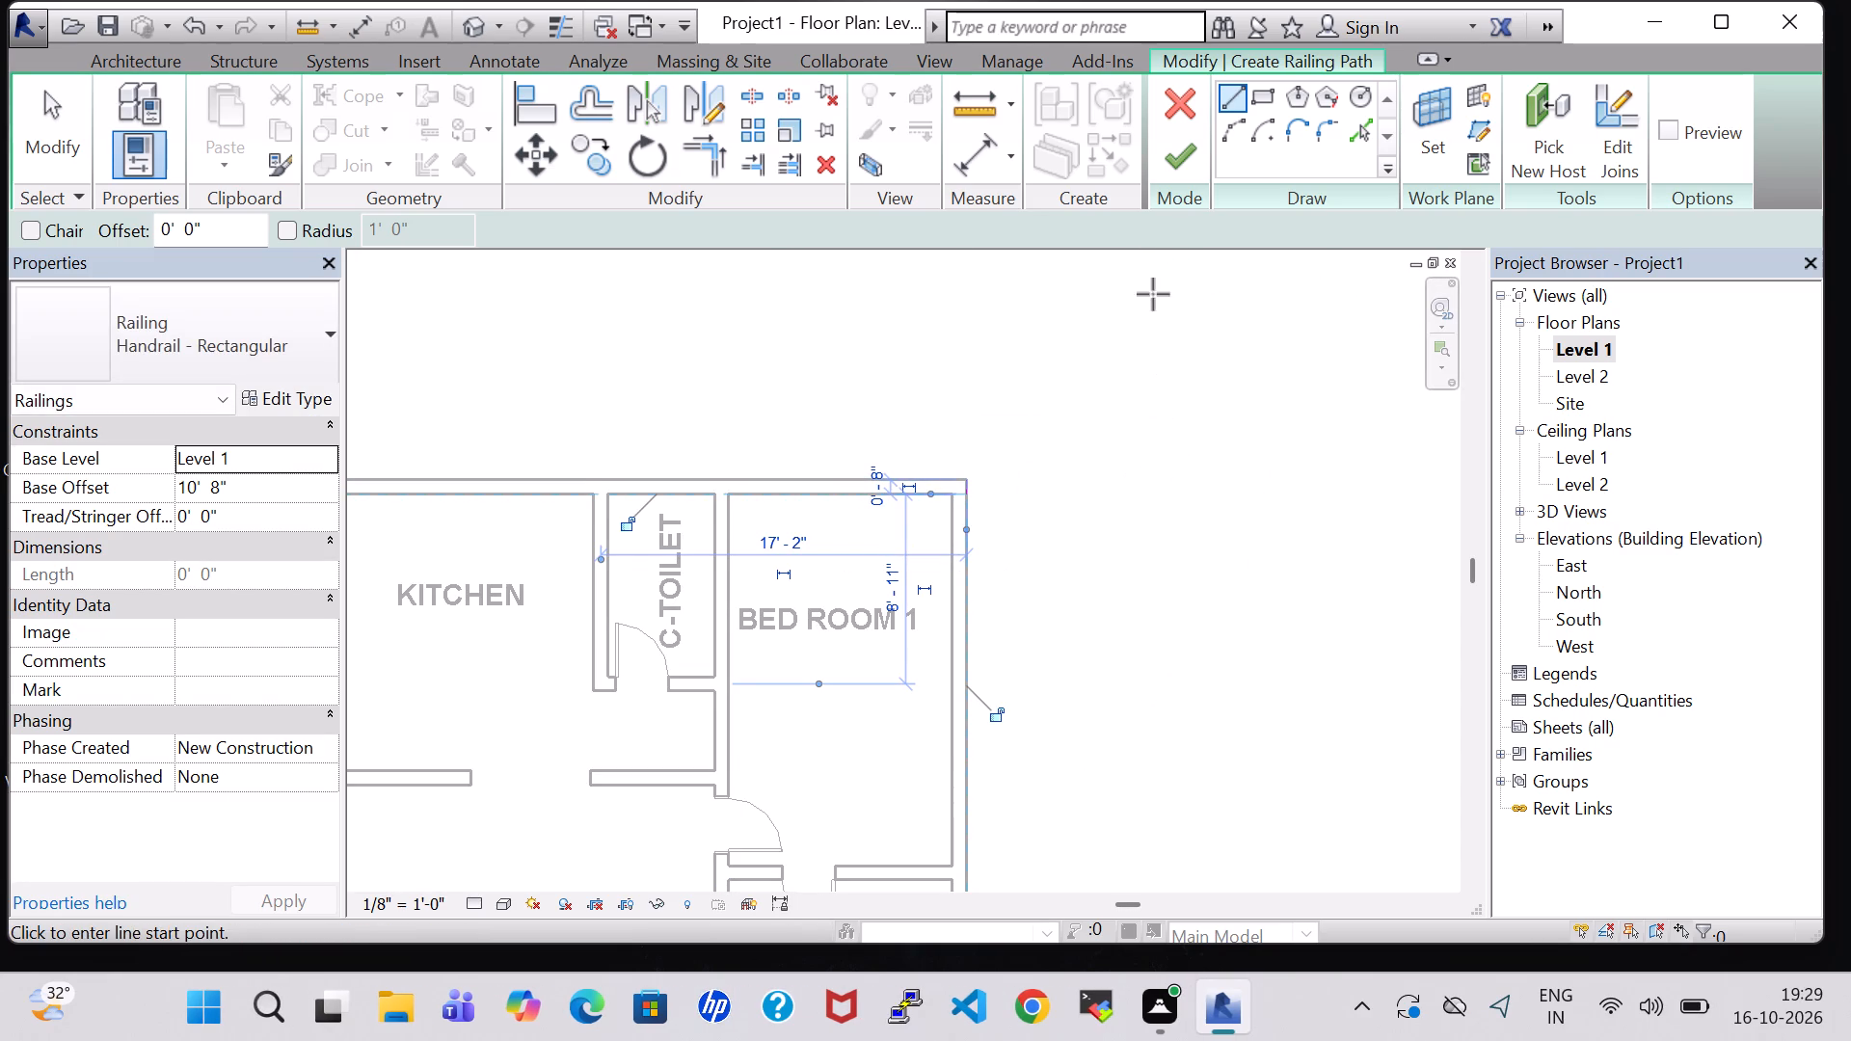
click(1177, 161)
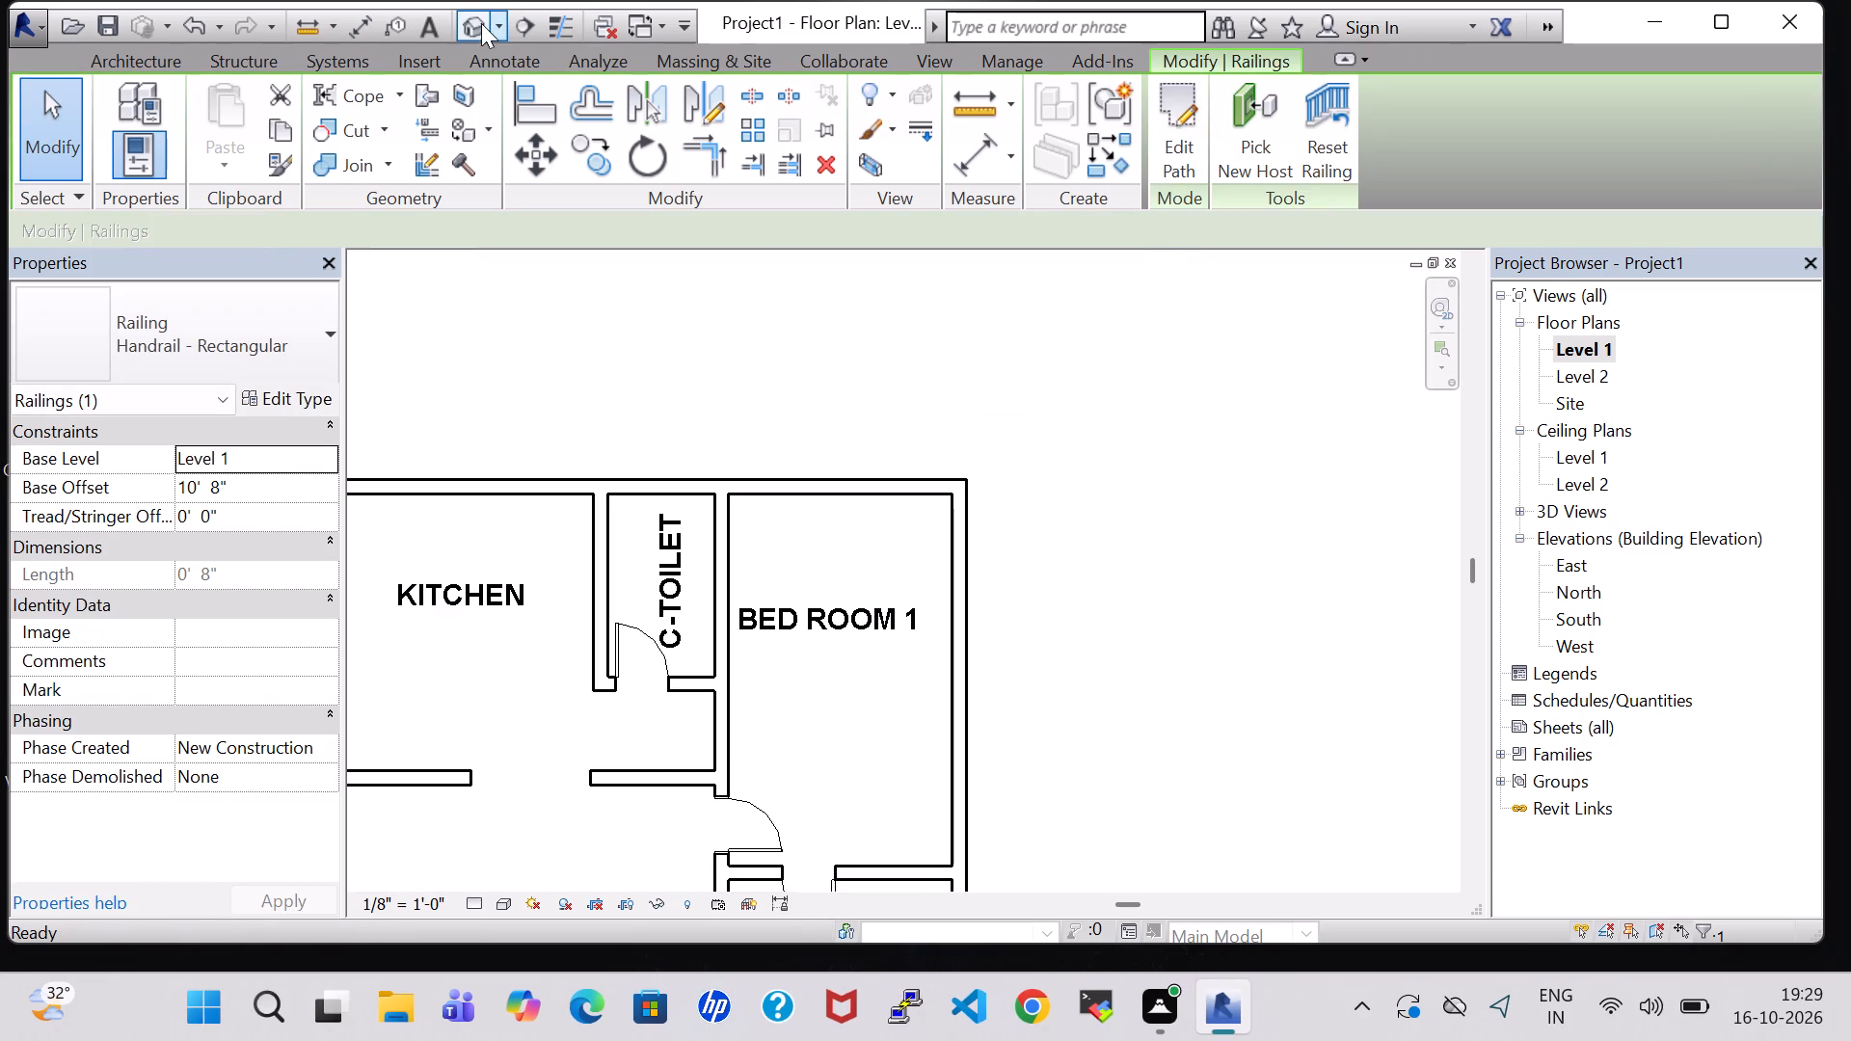
In the 3D view, change the short railing at the roof corner above Bed Room 1 to the Handrail - Pipe type.
click(483, 25)
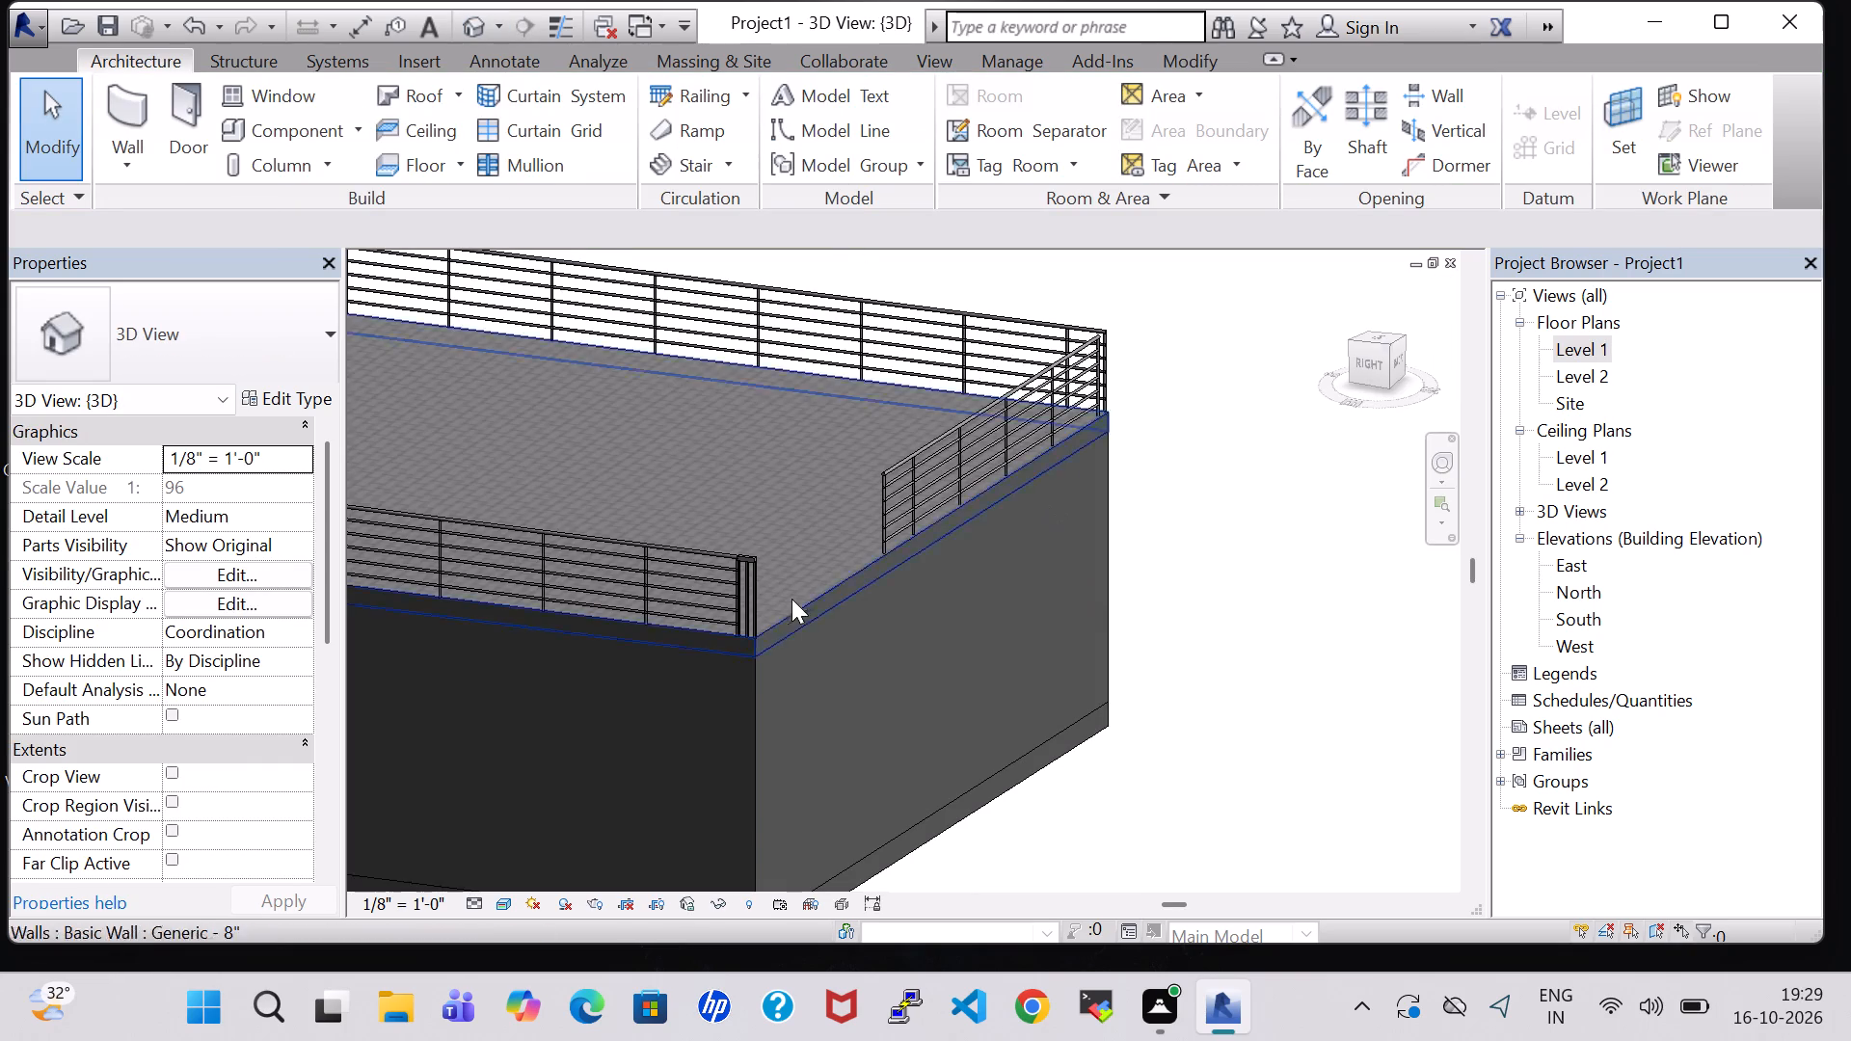
click(756, 599)
click(235, 338)
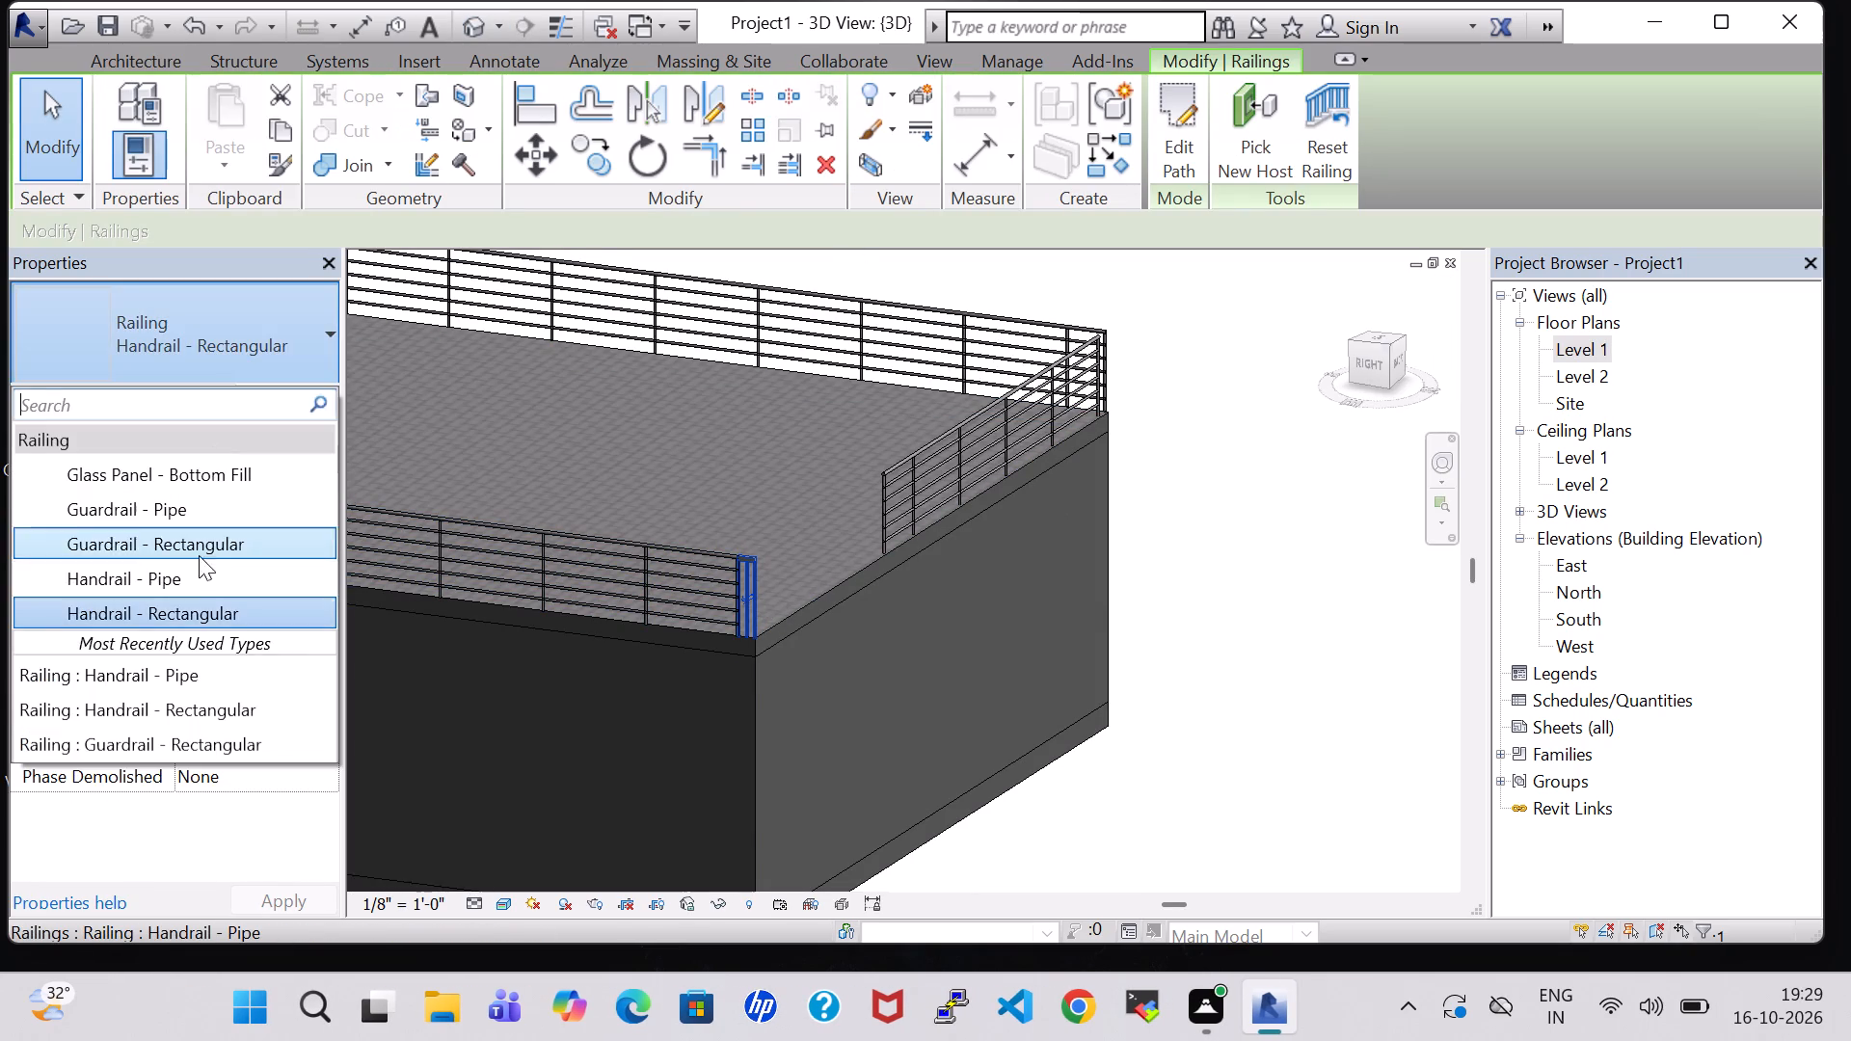
click(199, 572)
click(1203, 603)
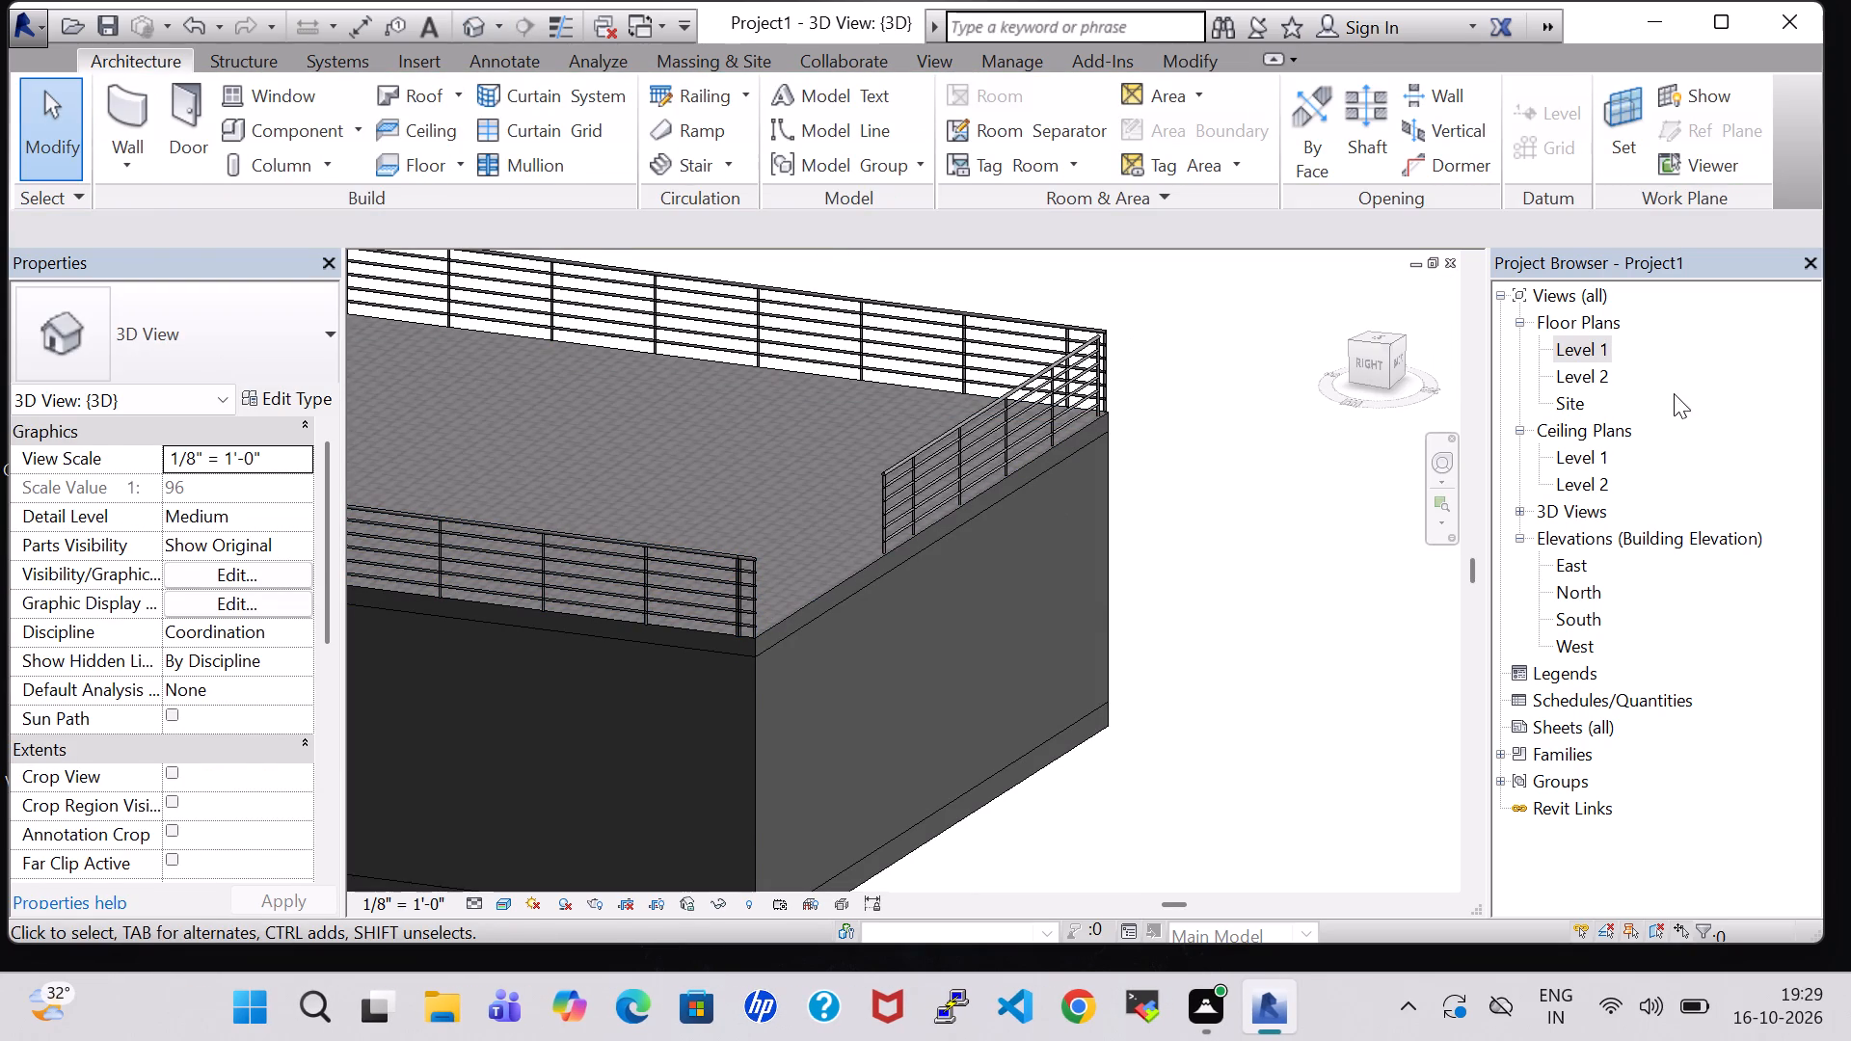
In Level 1, create an 11' 2" Handrail - Rectangular railing along Bed Room 1's outer wall from the C-Toilet partition to the corner.
double_click(1584, 349)
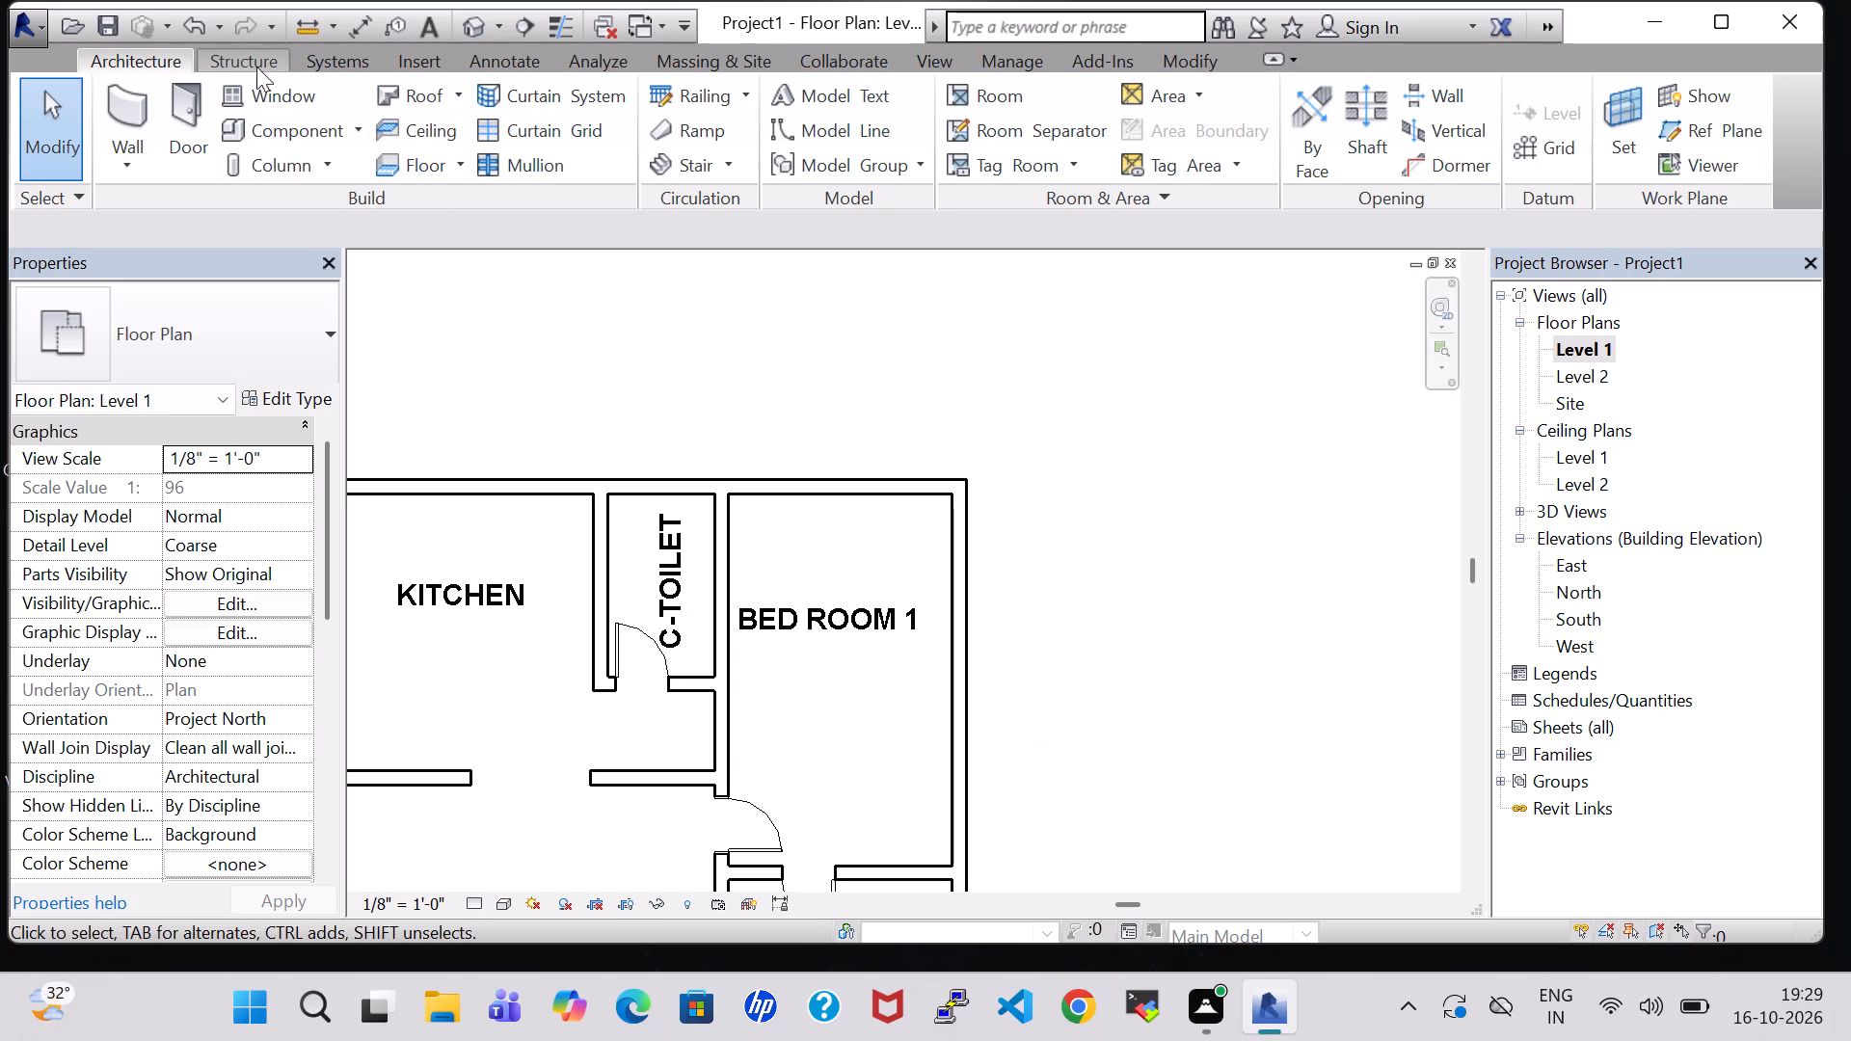
click(690, 82)
click(733, 480)
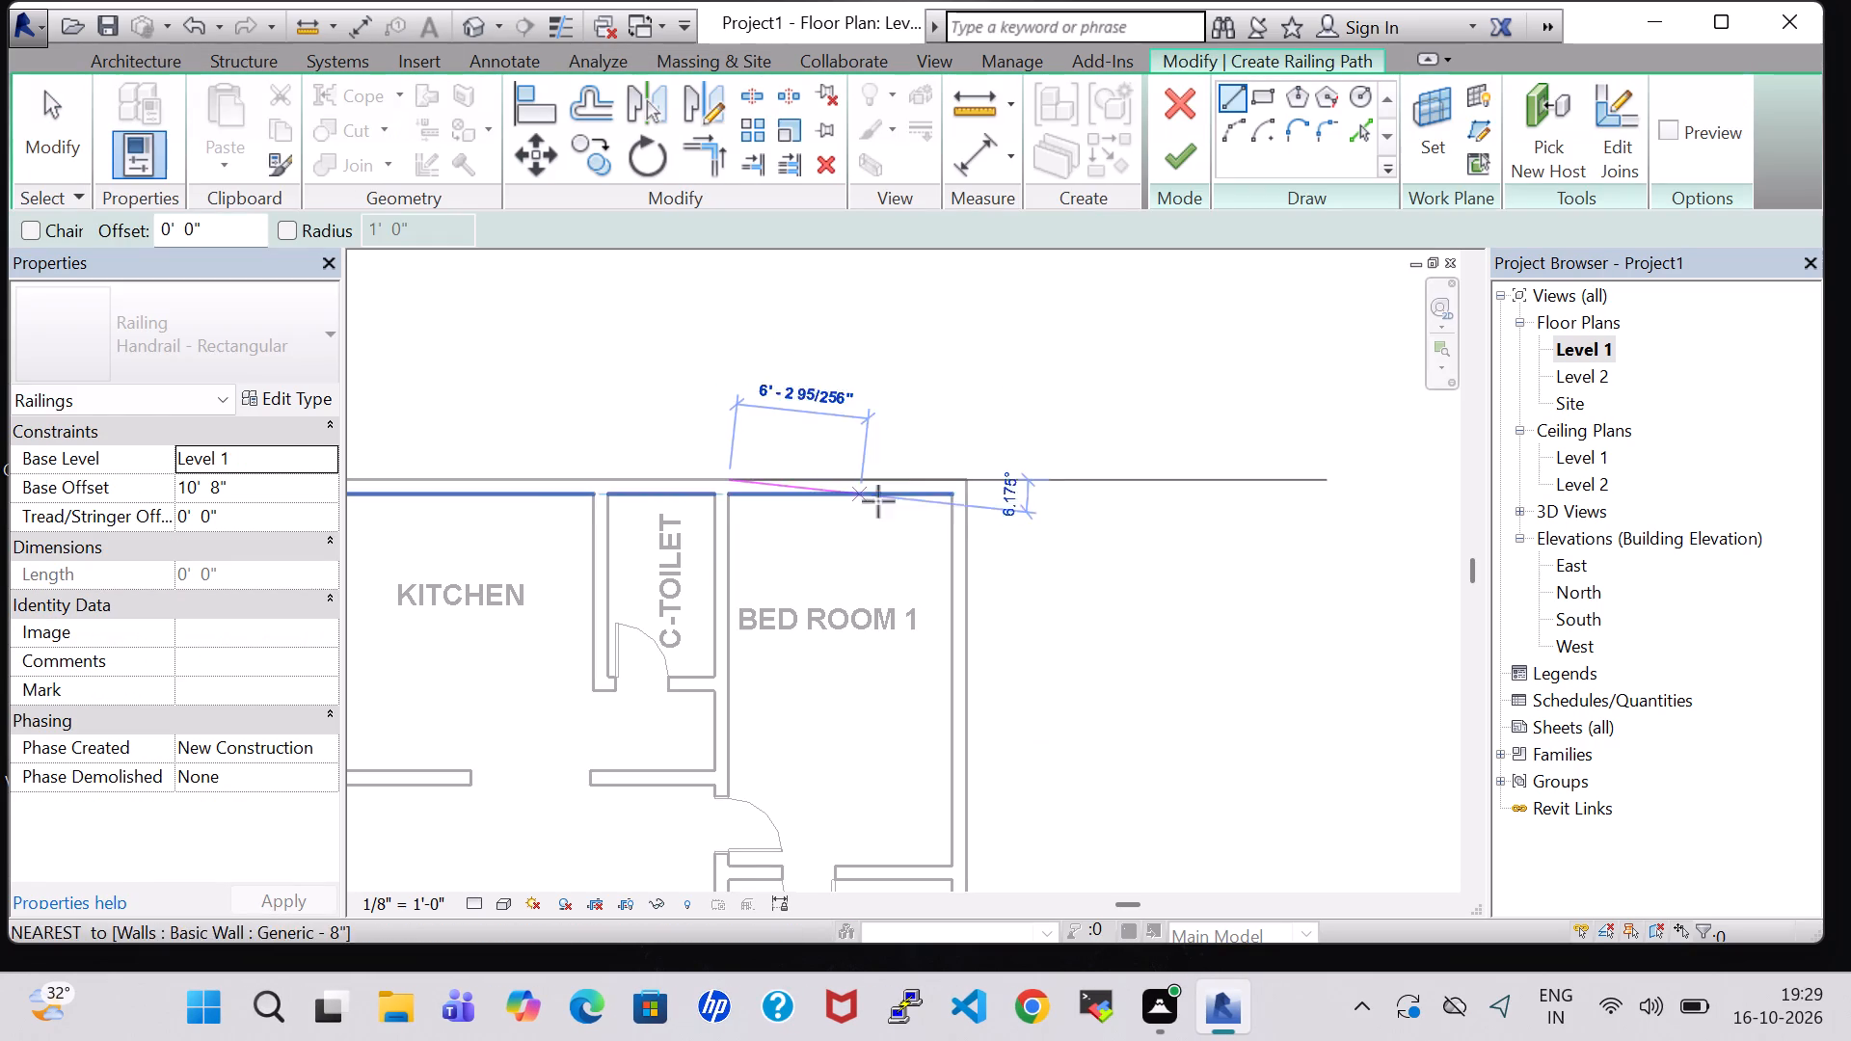
click(968, 480)
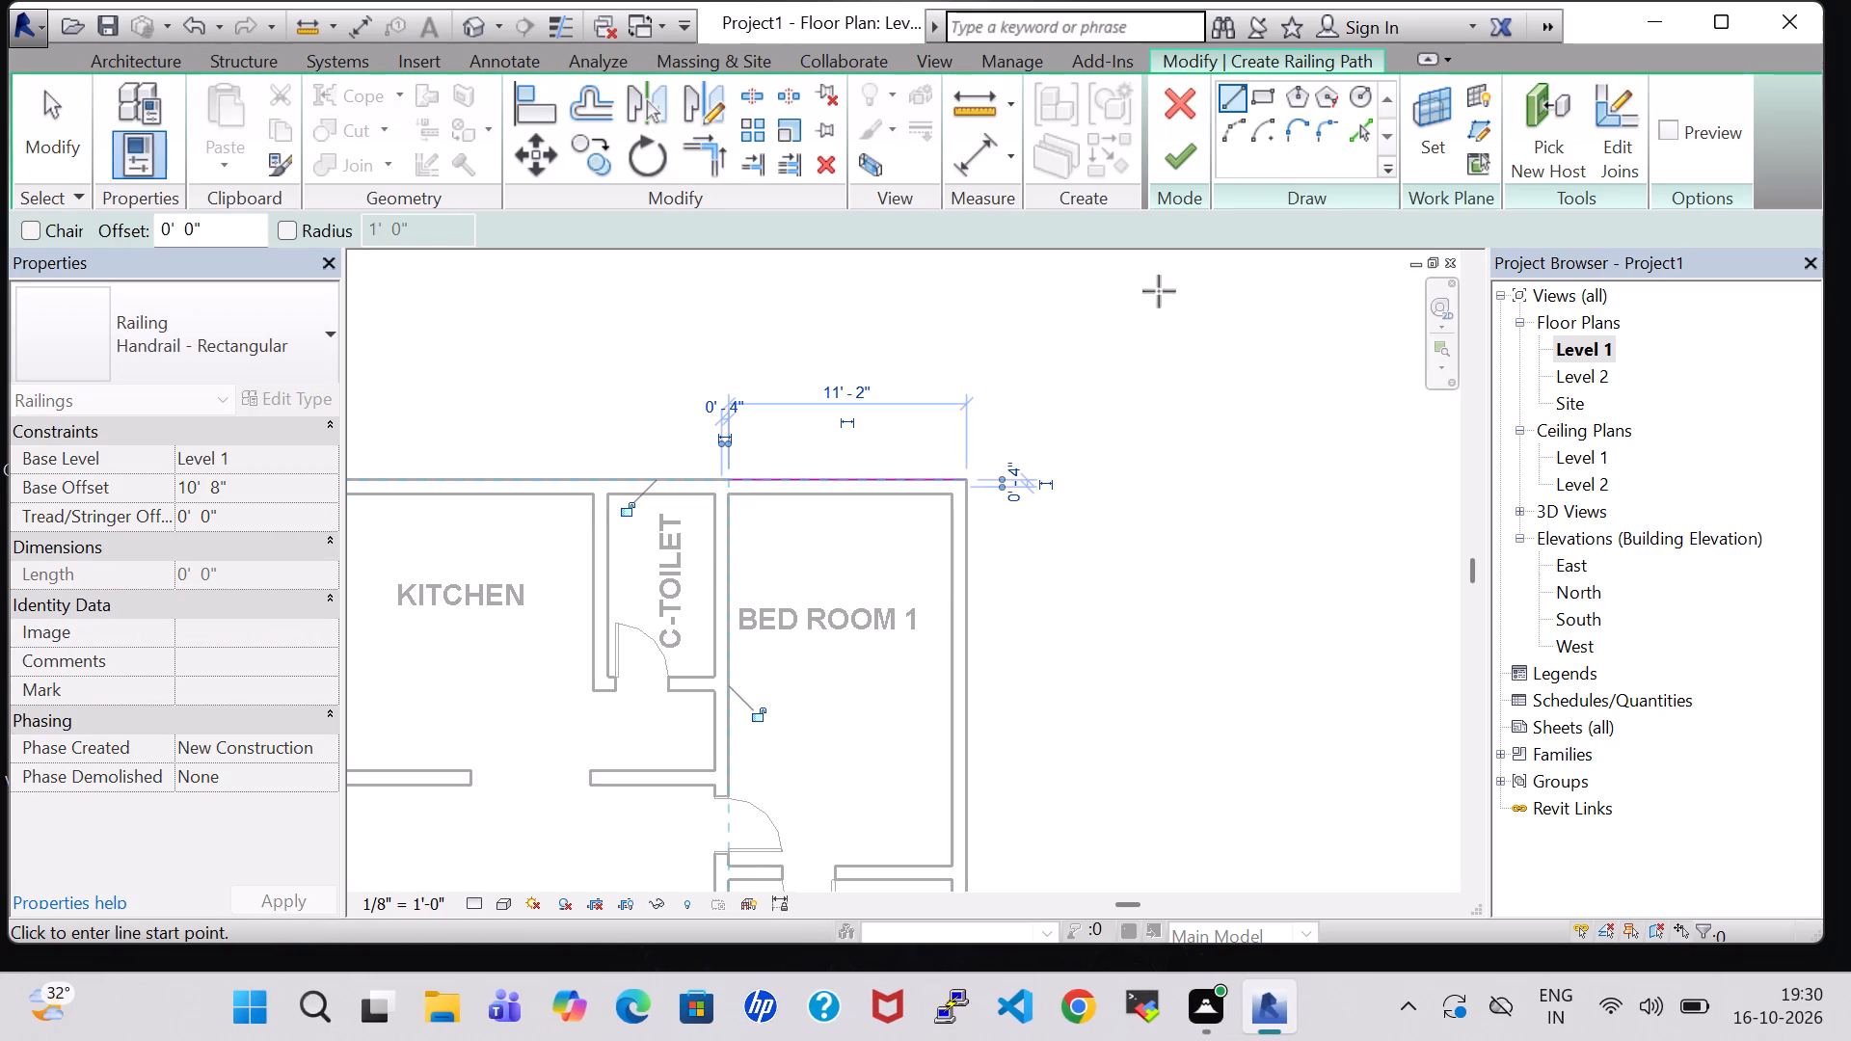
click(1173, 138)
In the 3D view, change the 11' 2" railing above Bed Room 1 to the Handrail - Pipe type.
click(461, 23)
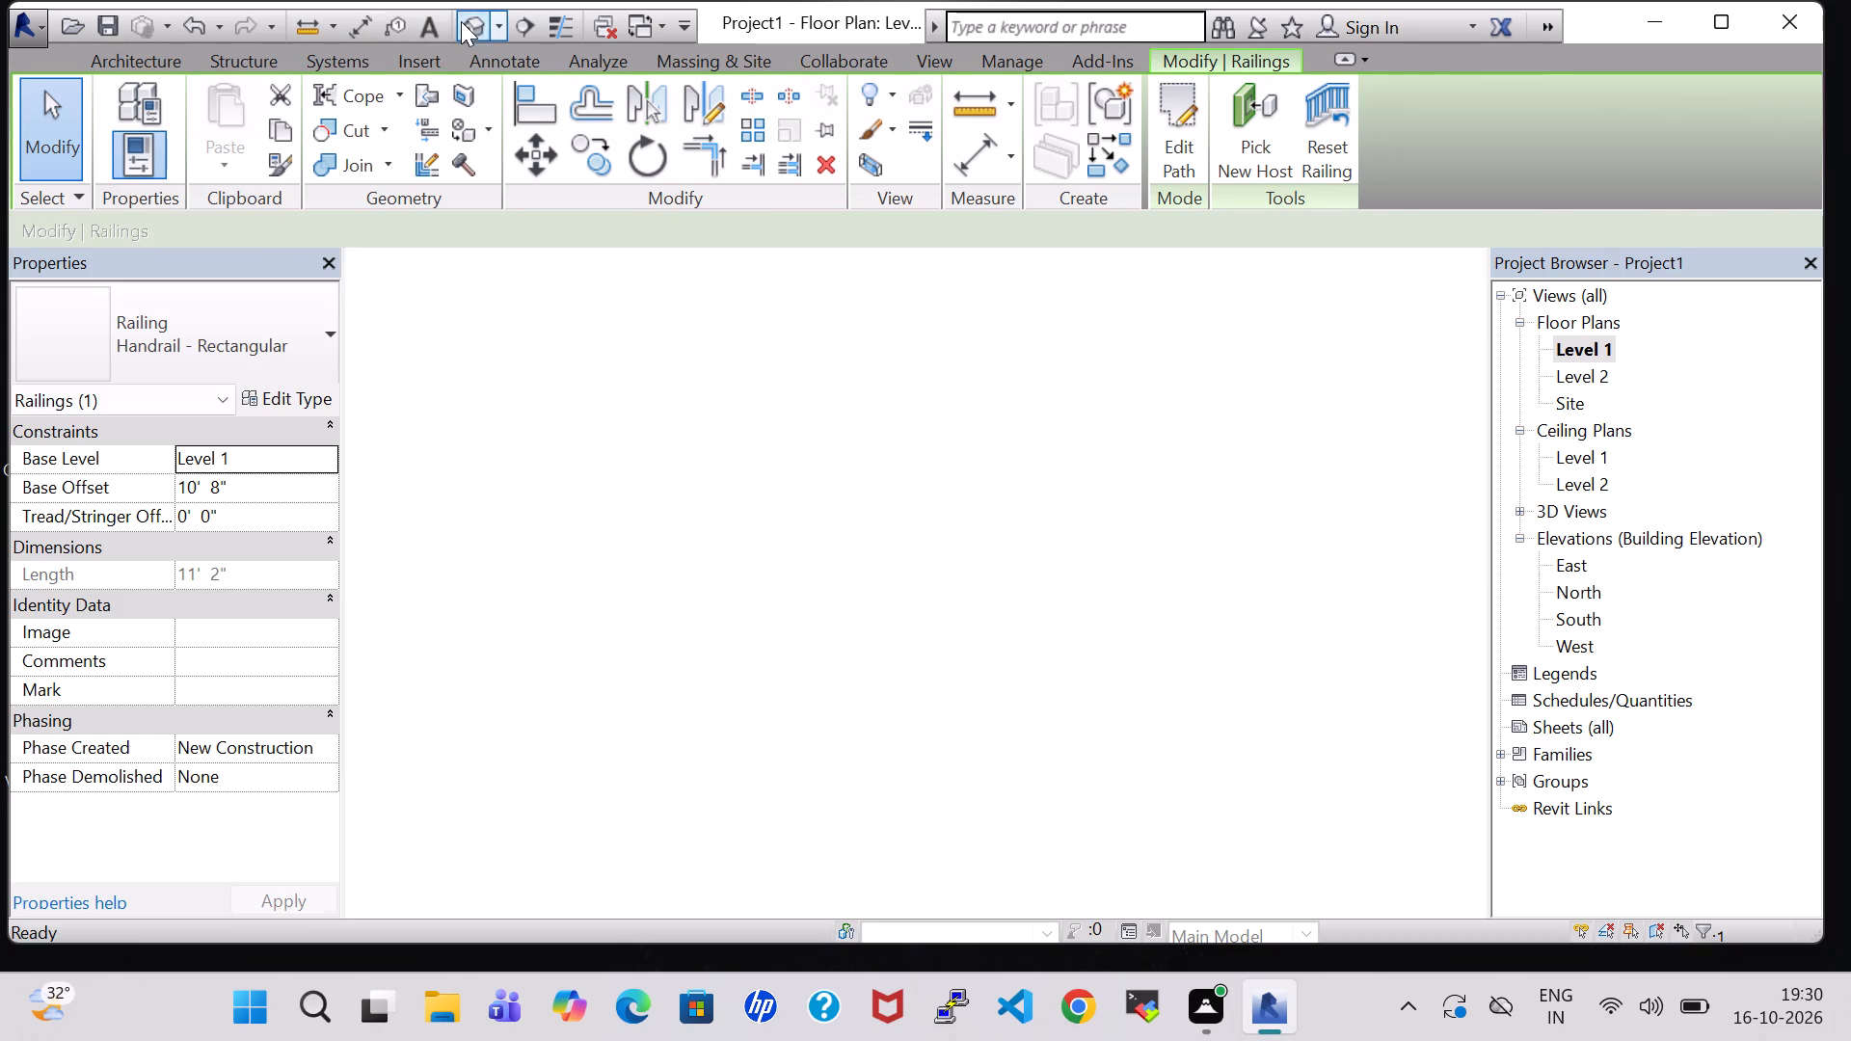
click(851, 564)
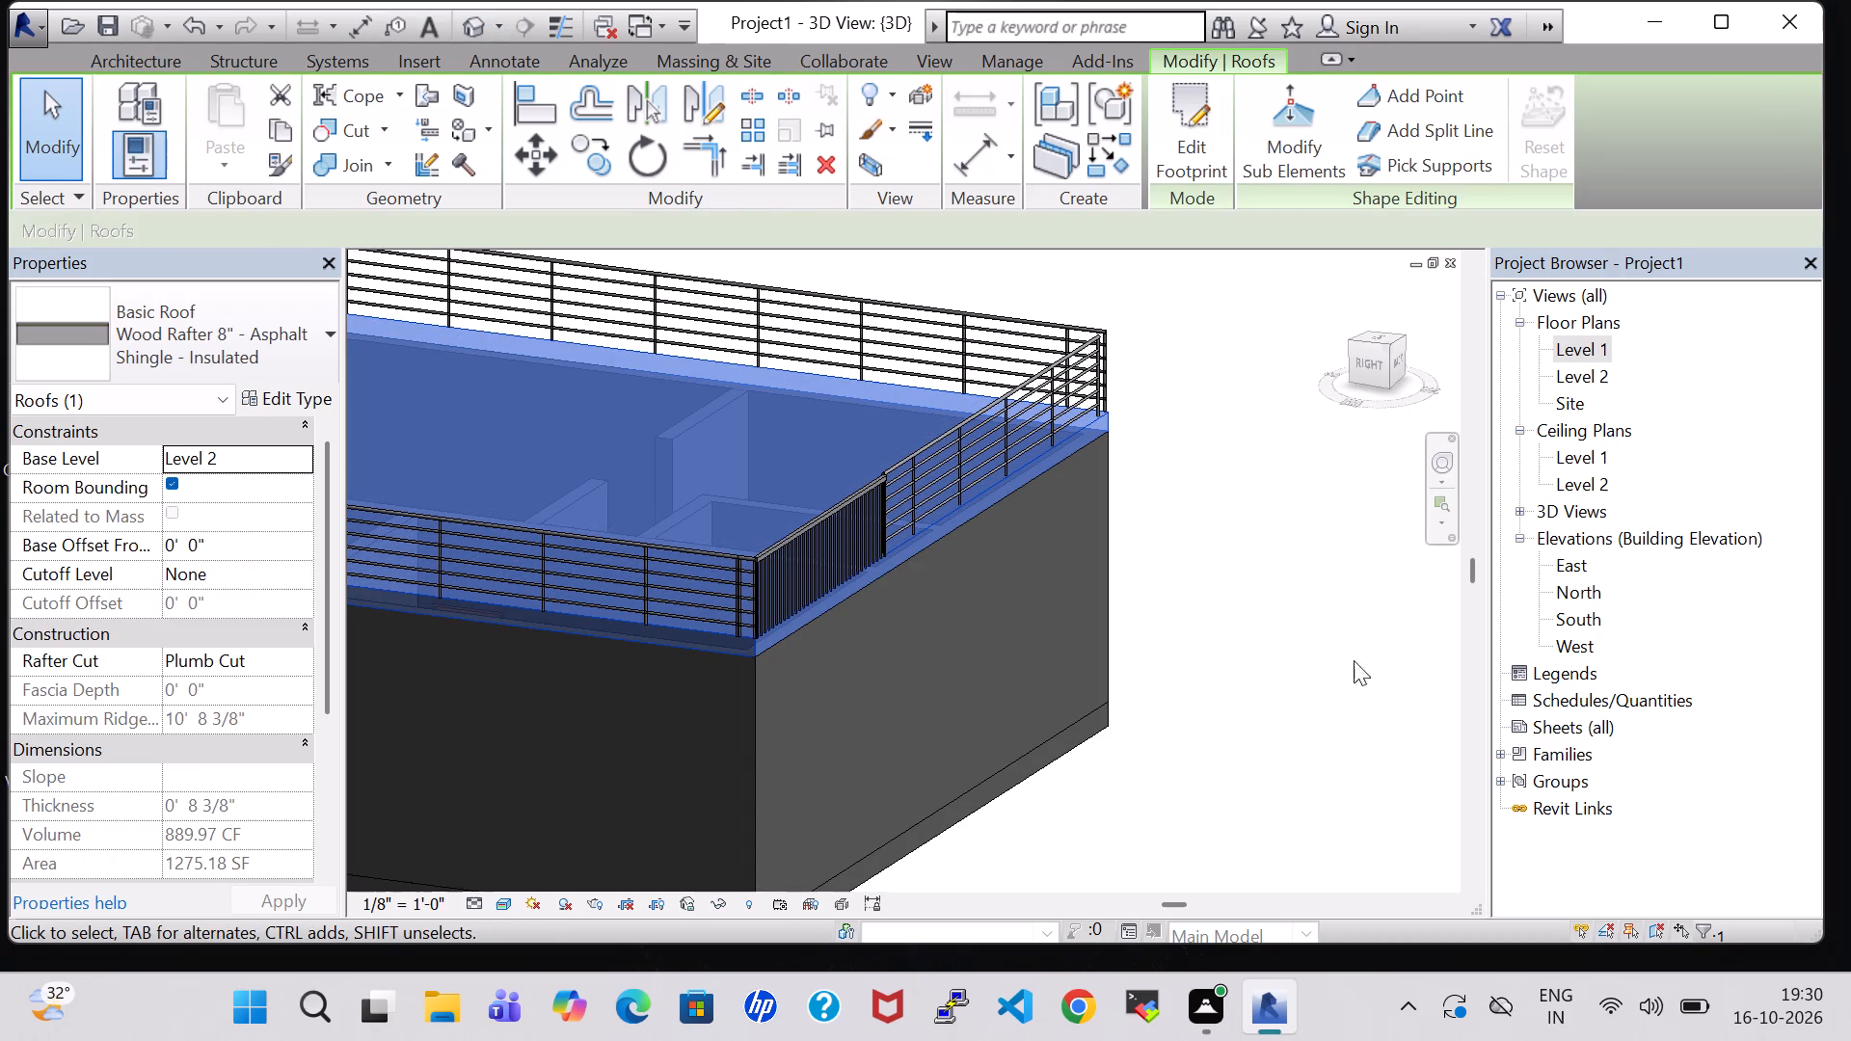
click(1298, 672)
click(796, 551)
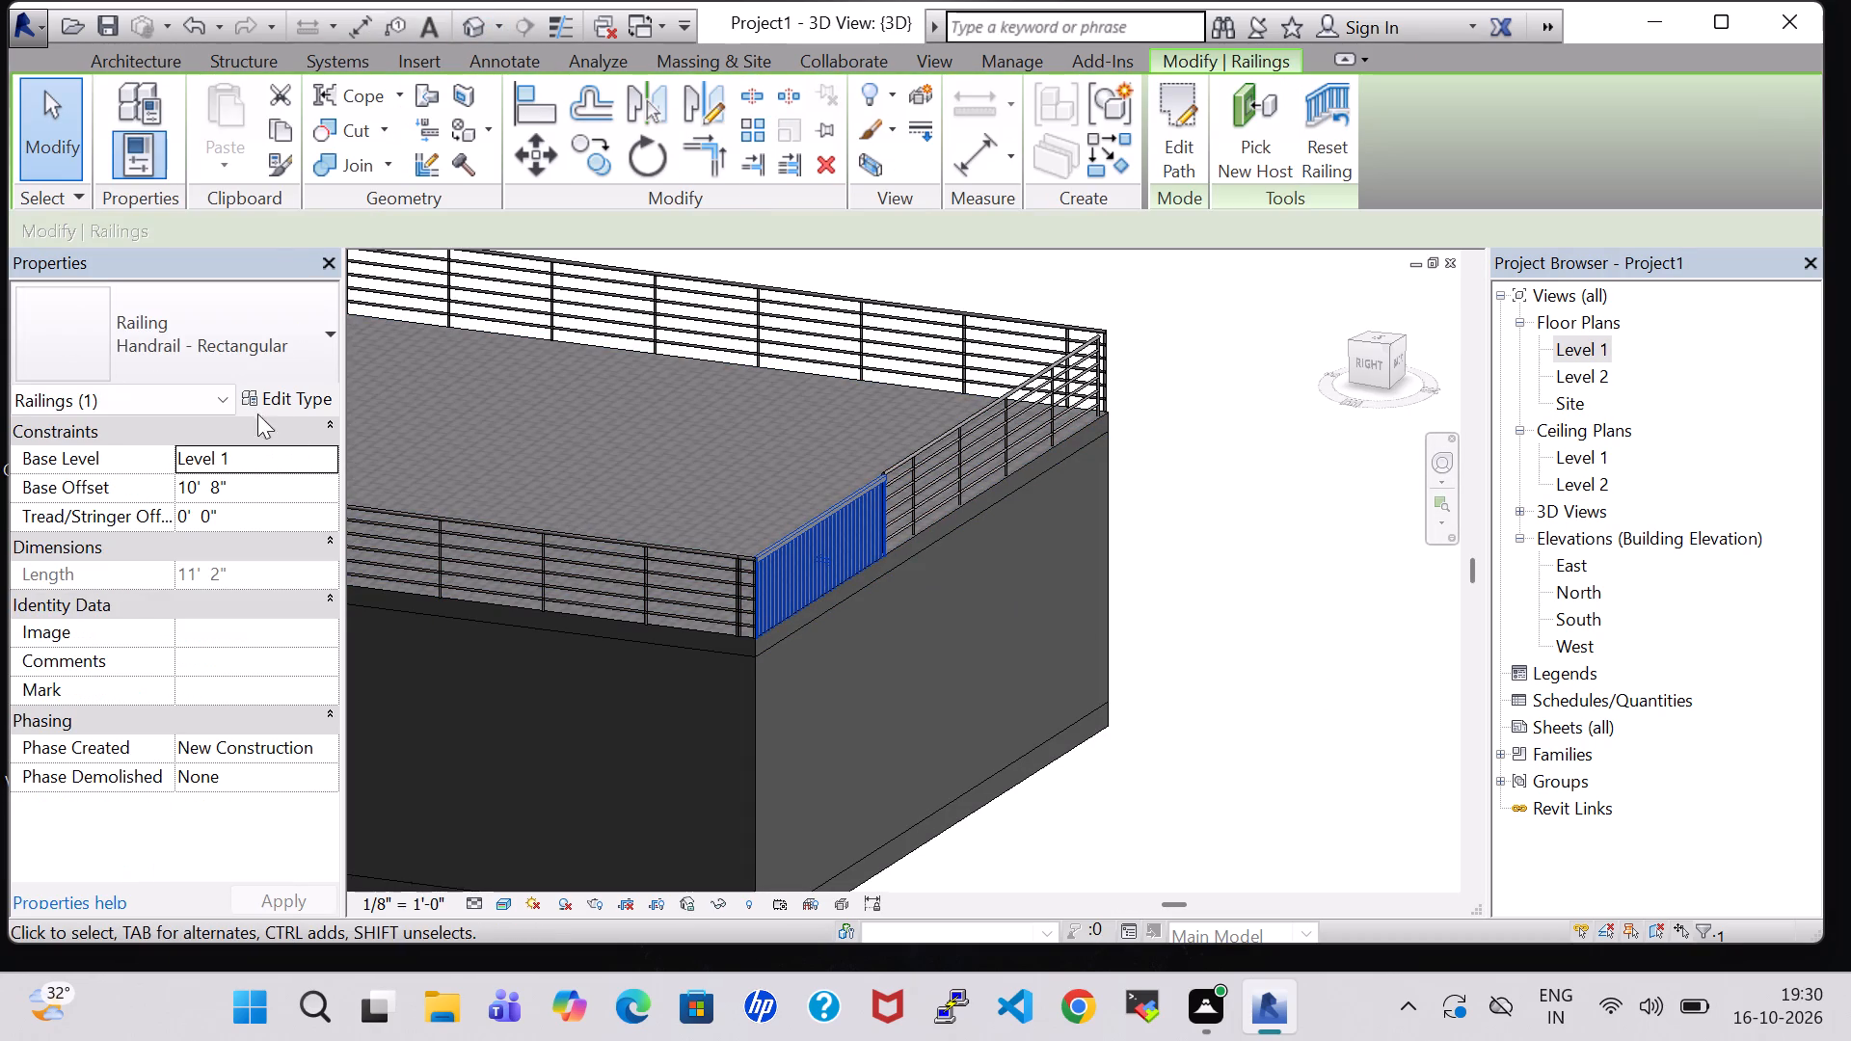
click(261, 355)
click(182, 575)
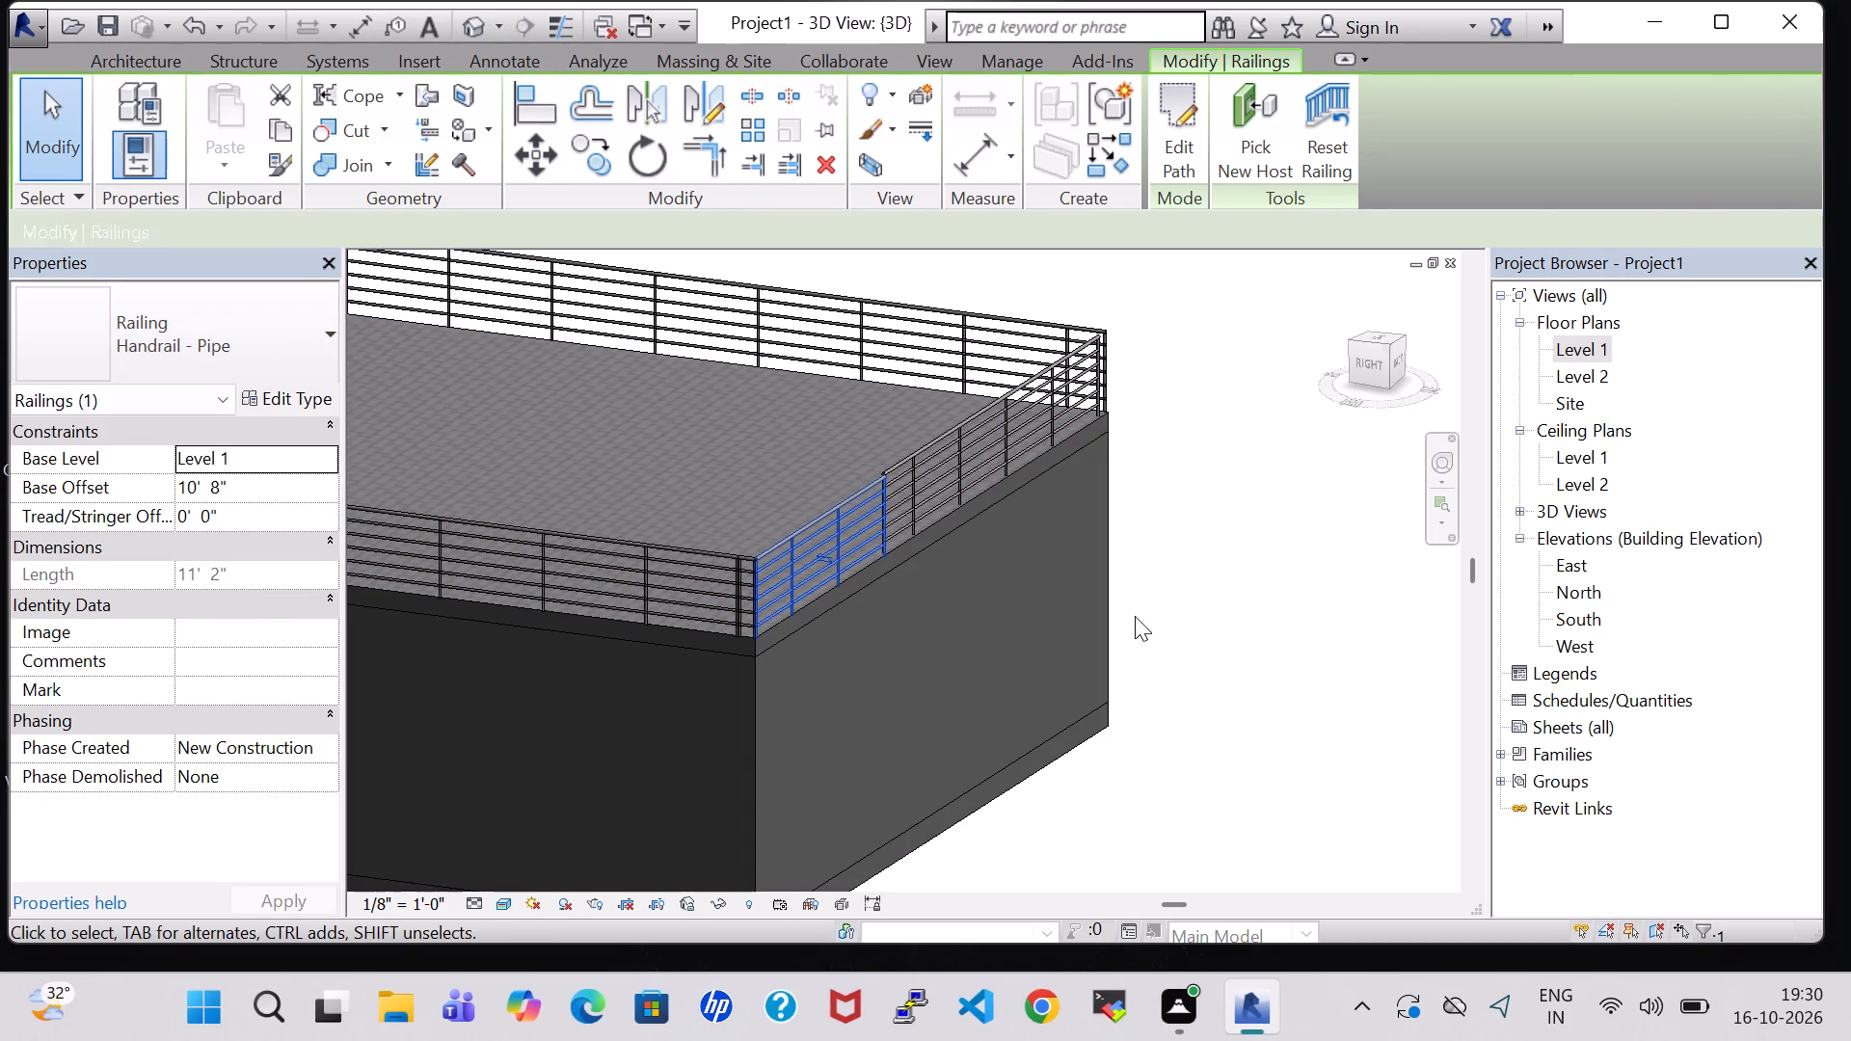
click(1161, 616)
Examine the pipe railings around the roof's corners and edges for remaining gaps.
shift+middle_drag(1161, 616, 1121, 633)
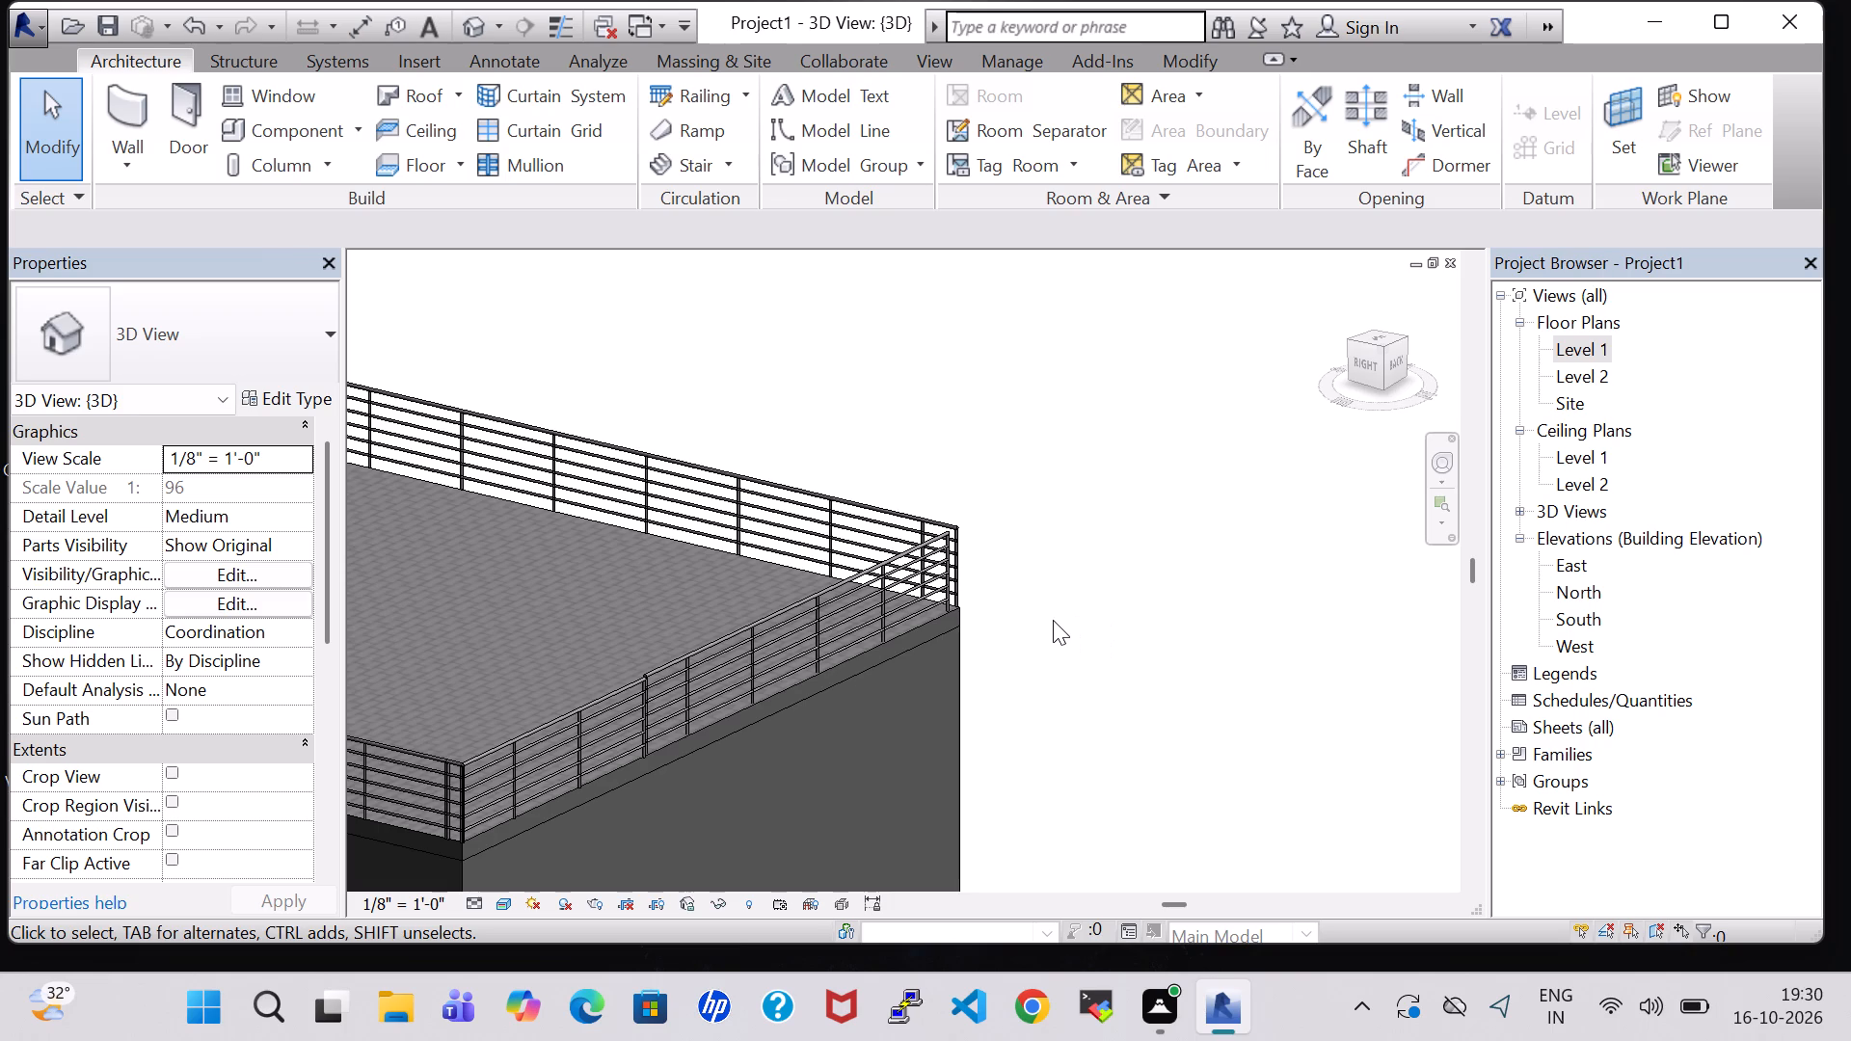
shift+middle_drag(1053, 620, 944, 641)
middle_drag(427, 568, 1495, 483)
middle_drag(937, 707, 805, 138)
shift+middle_drag(1075, 442, 1000, 428)
middle_drag(604, 488, 1401, 765)
scroll(904, 746, up, 4)
middle_drag(1130, 780, 1069, 543)
scroll(1069, 543, up, 5)
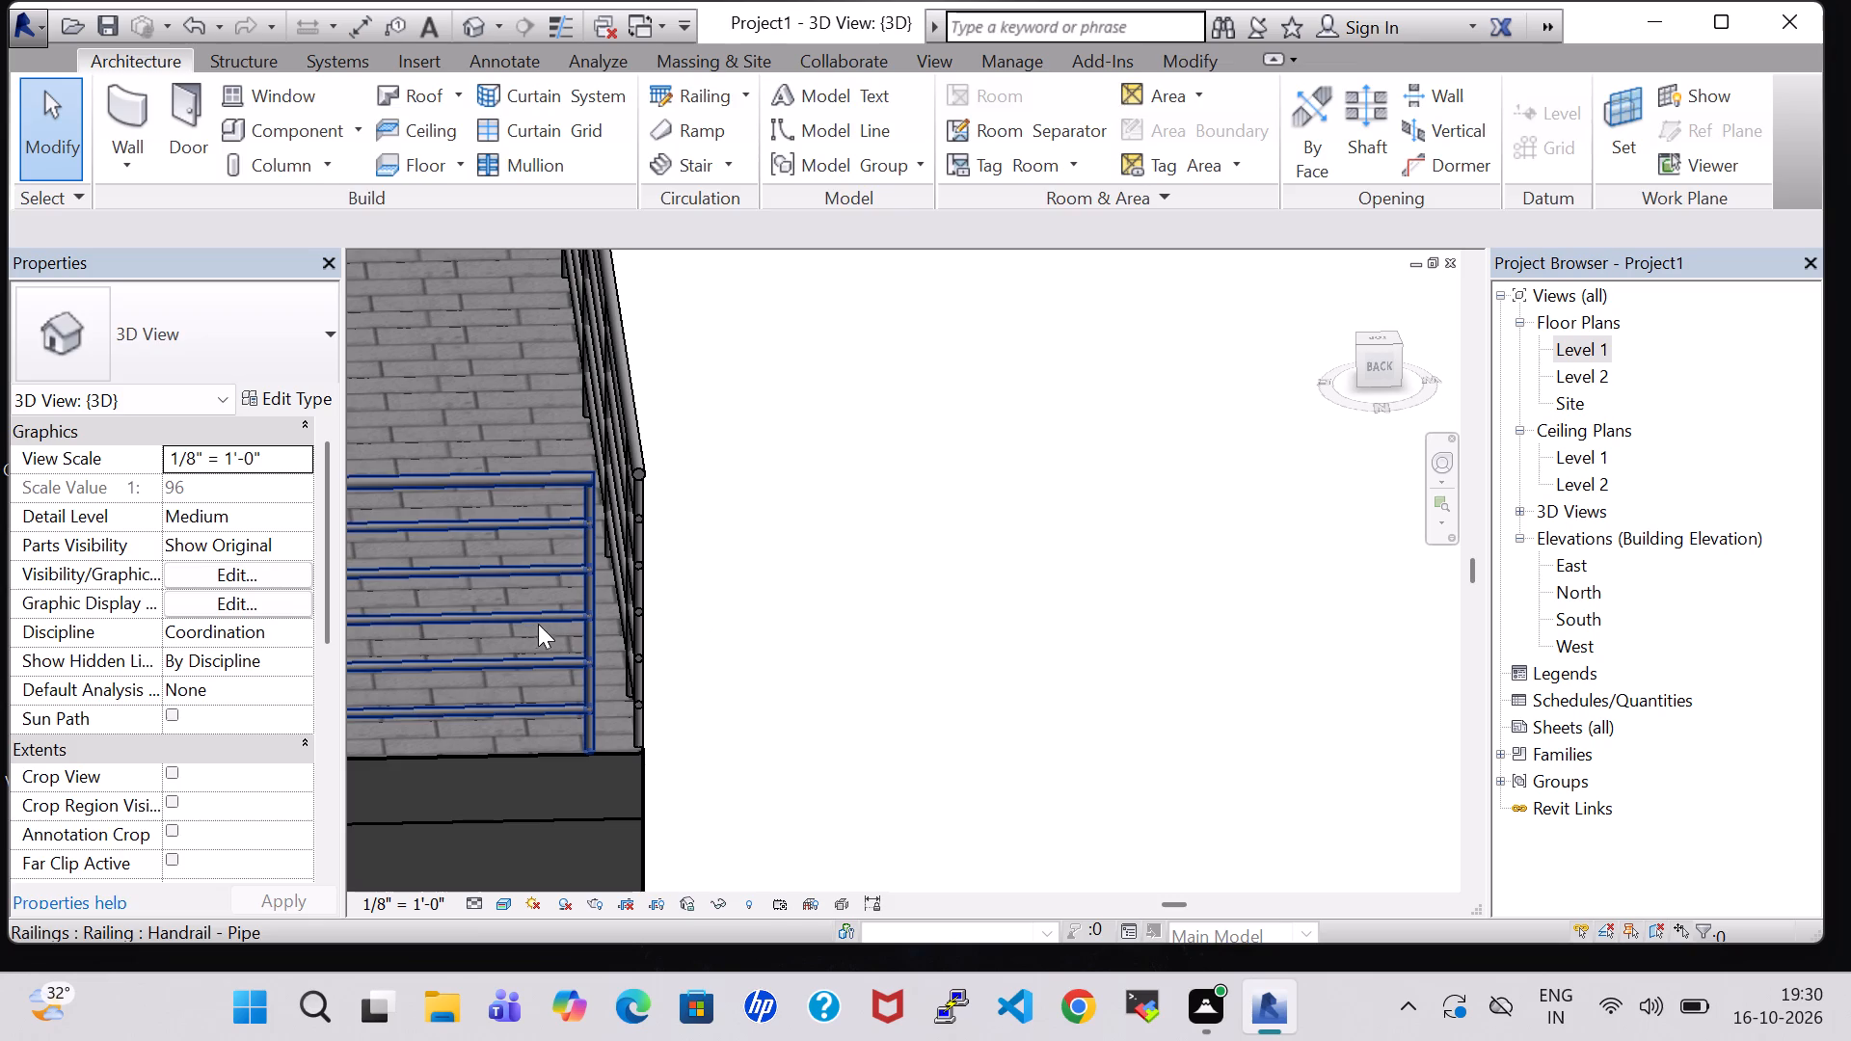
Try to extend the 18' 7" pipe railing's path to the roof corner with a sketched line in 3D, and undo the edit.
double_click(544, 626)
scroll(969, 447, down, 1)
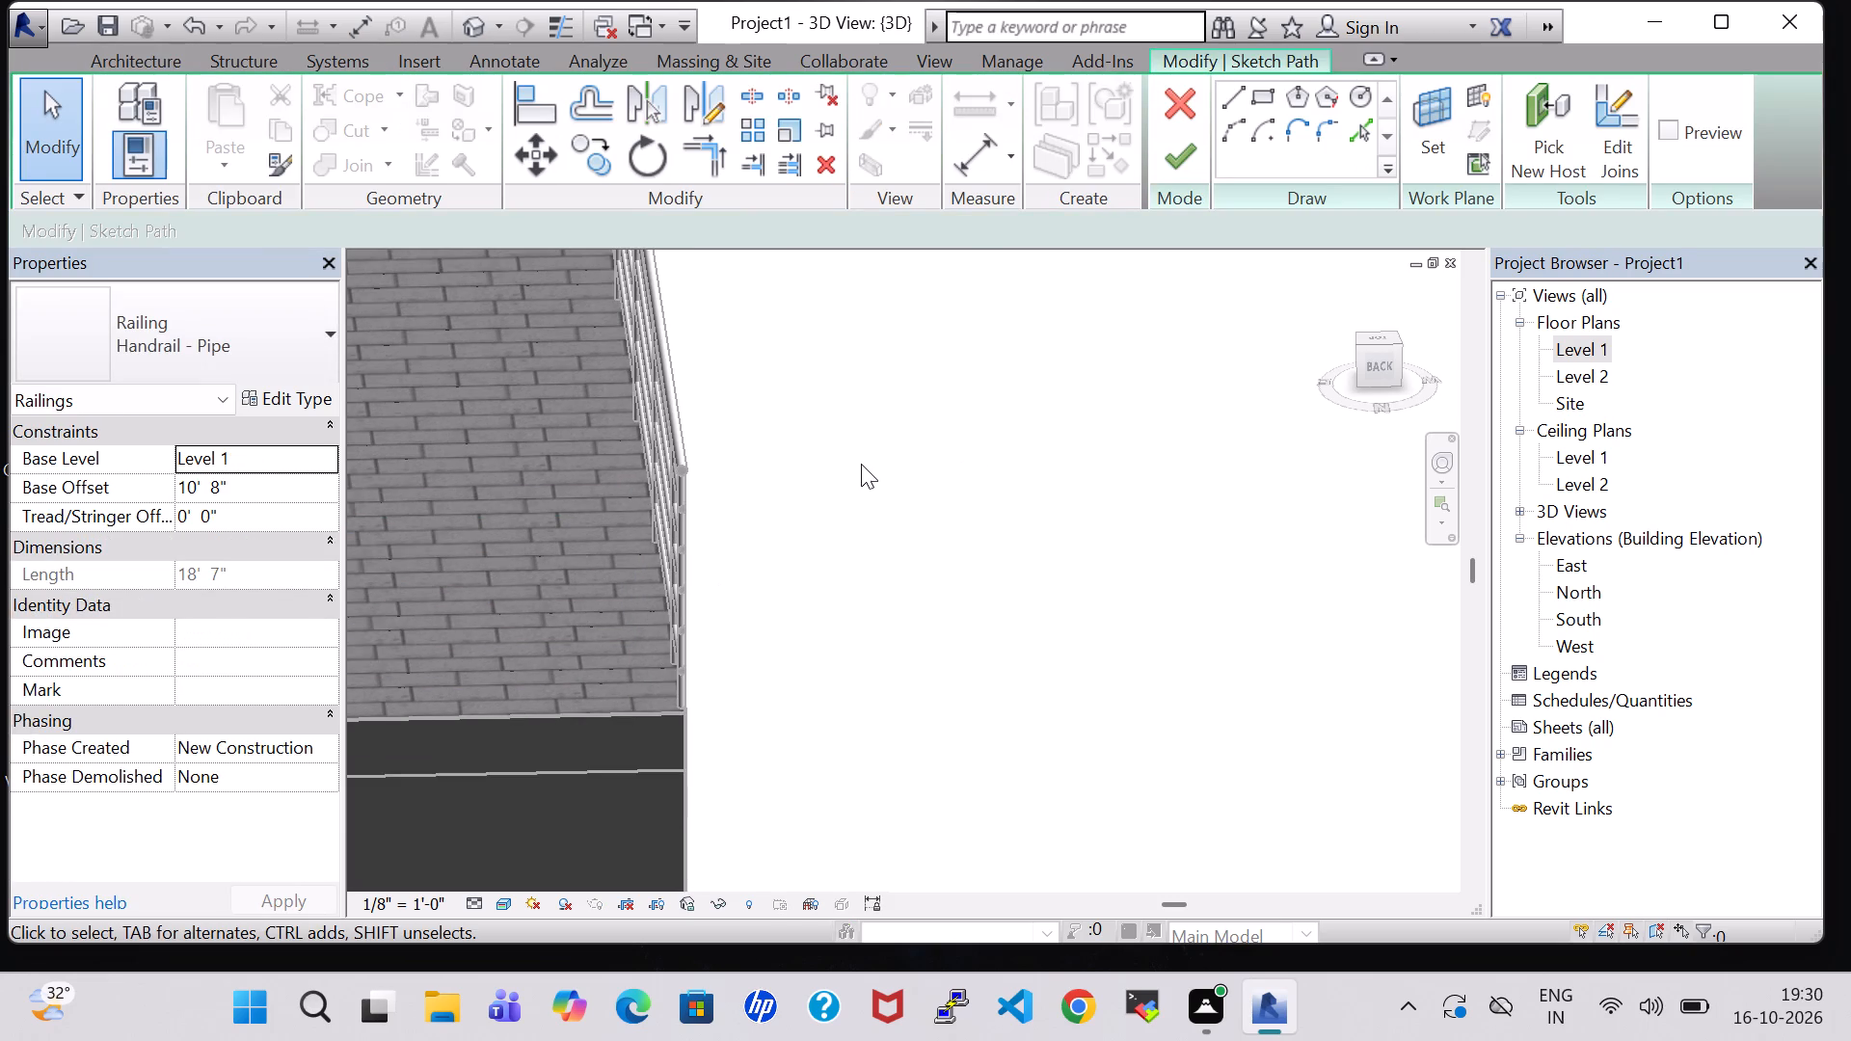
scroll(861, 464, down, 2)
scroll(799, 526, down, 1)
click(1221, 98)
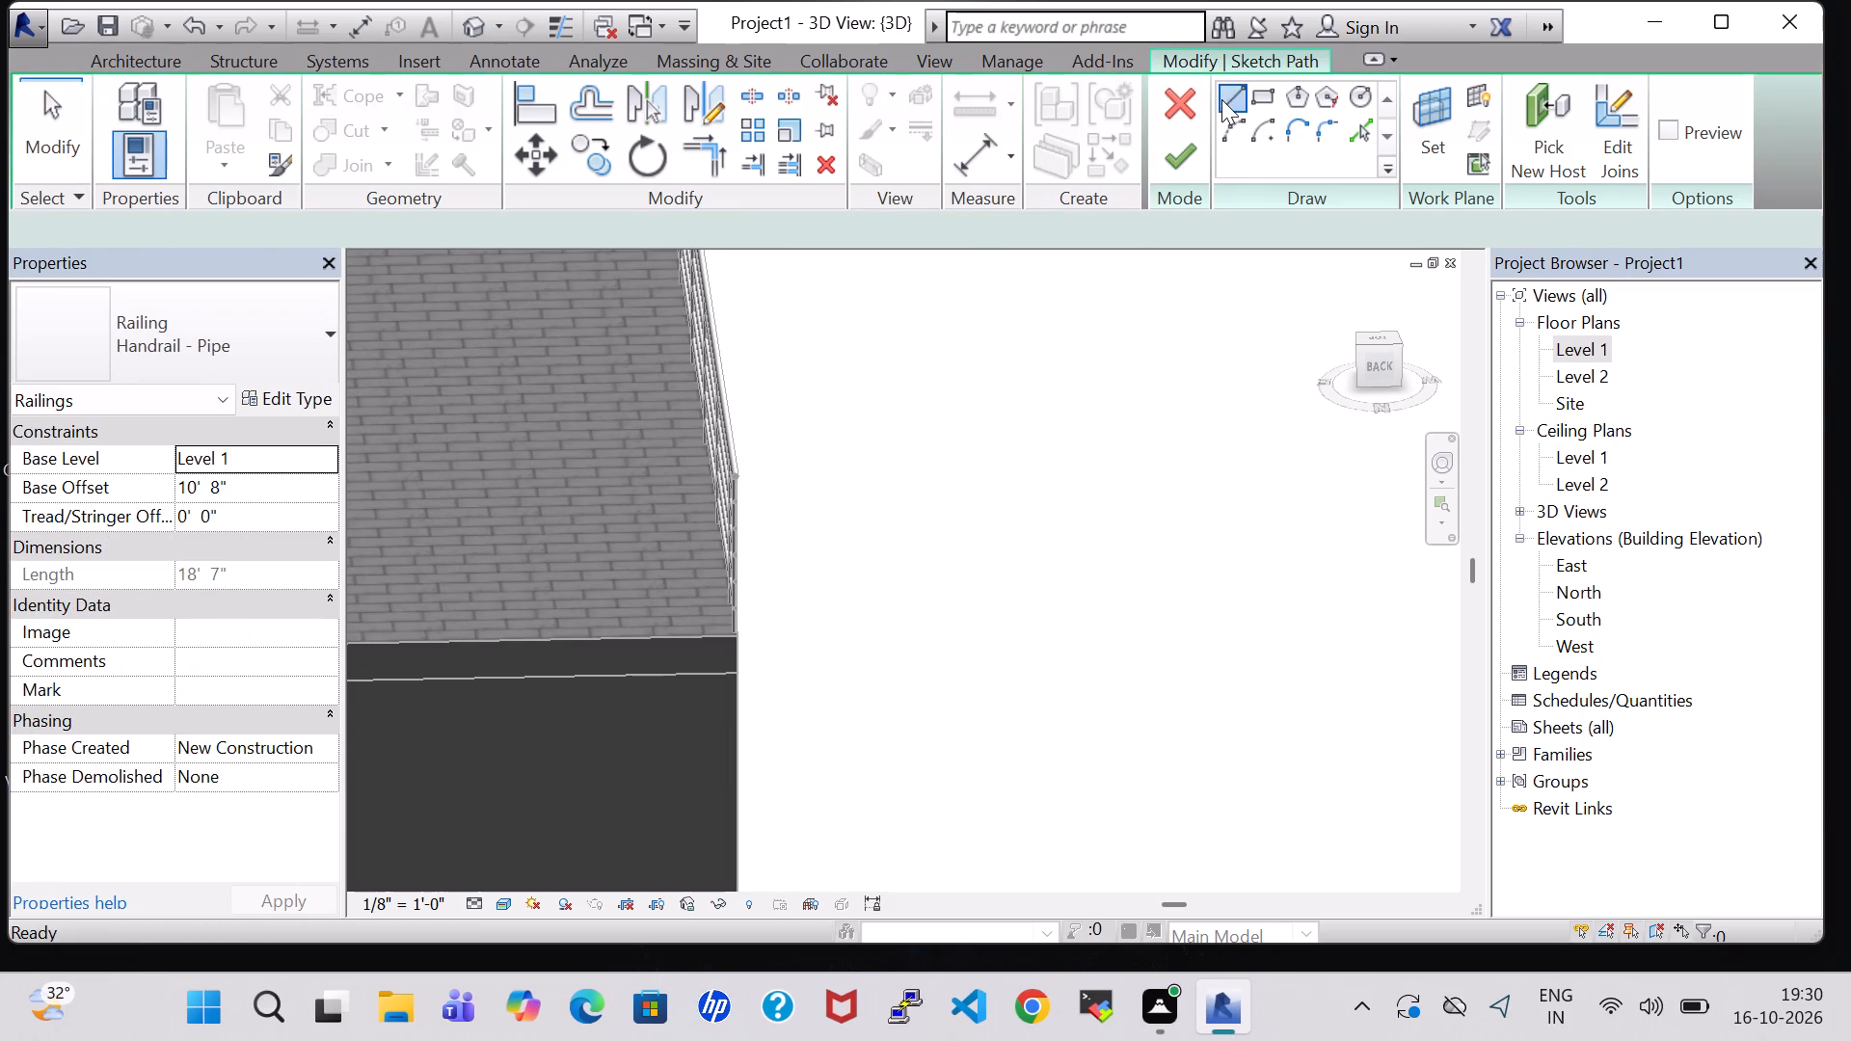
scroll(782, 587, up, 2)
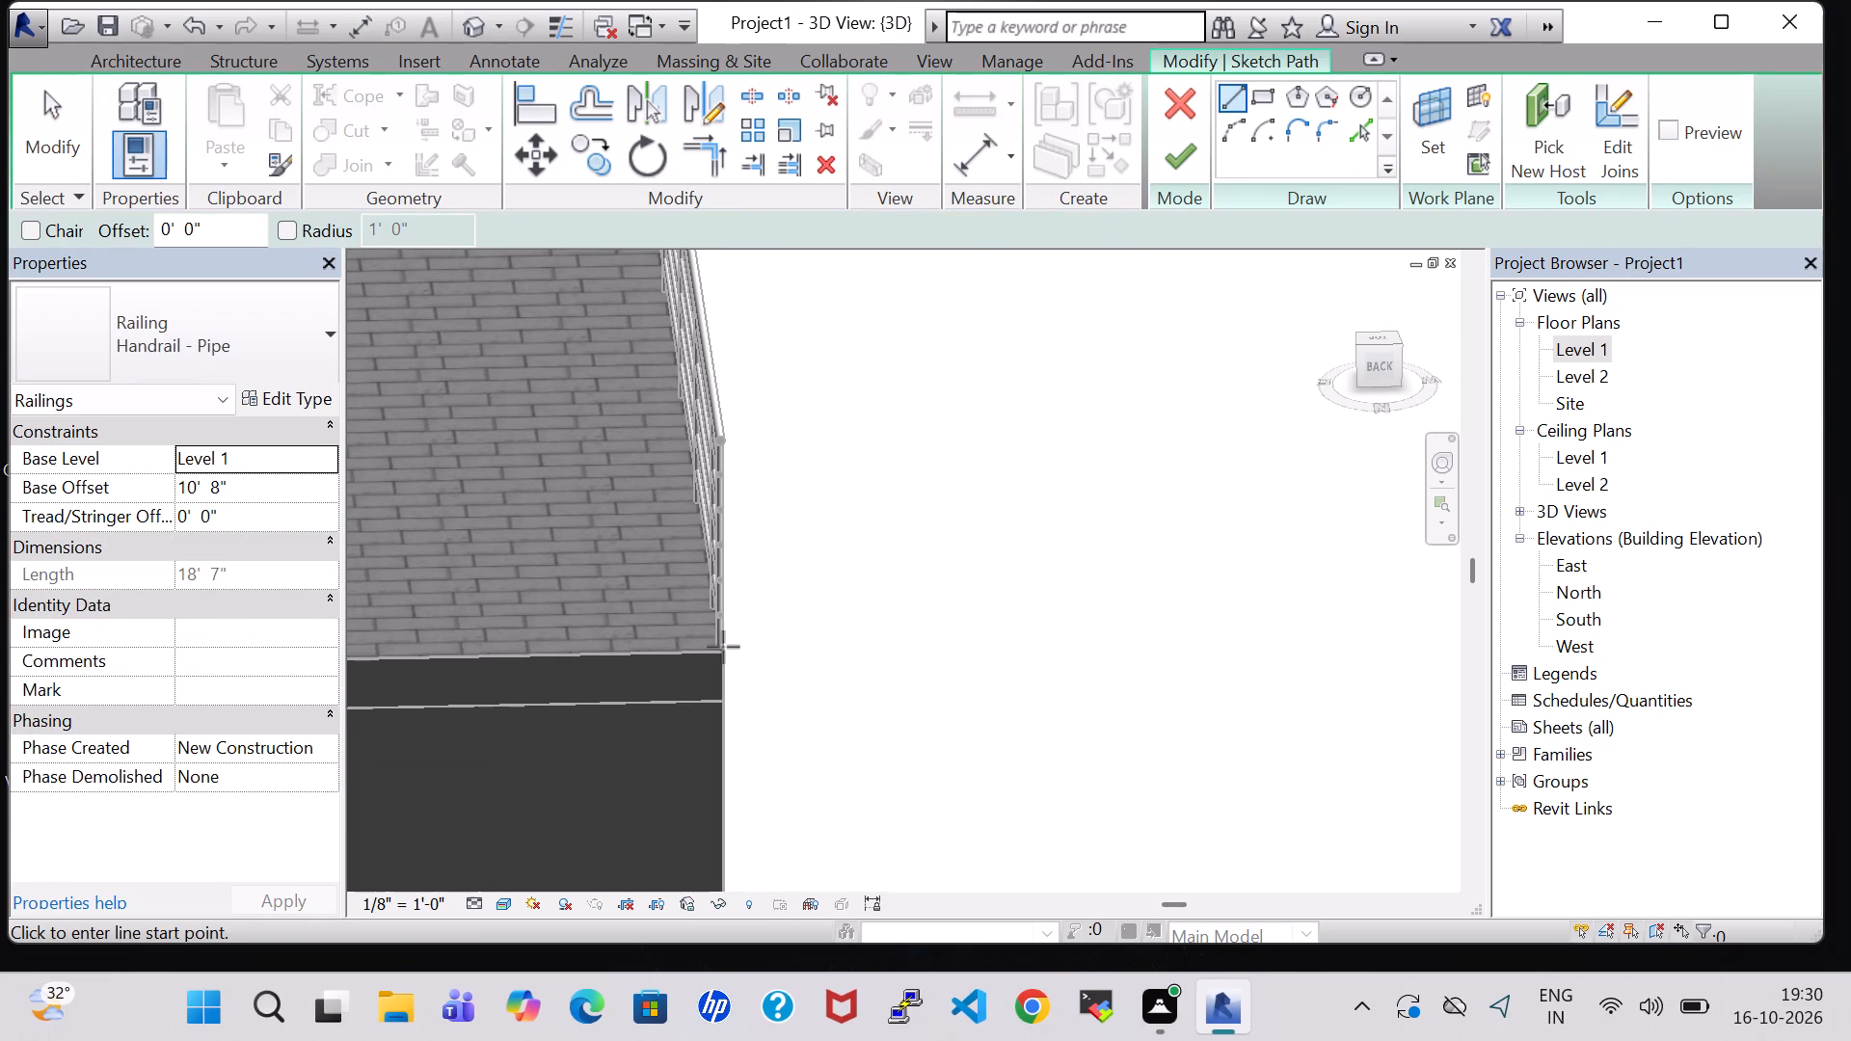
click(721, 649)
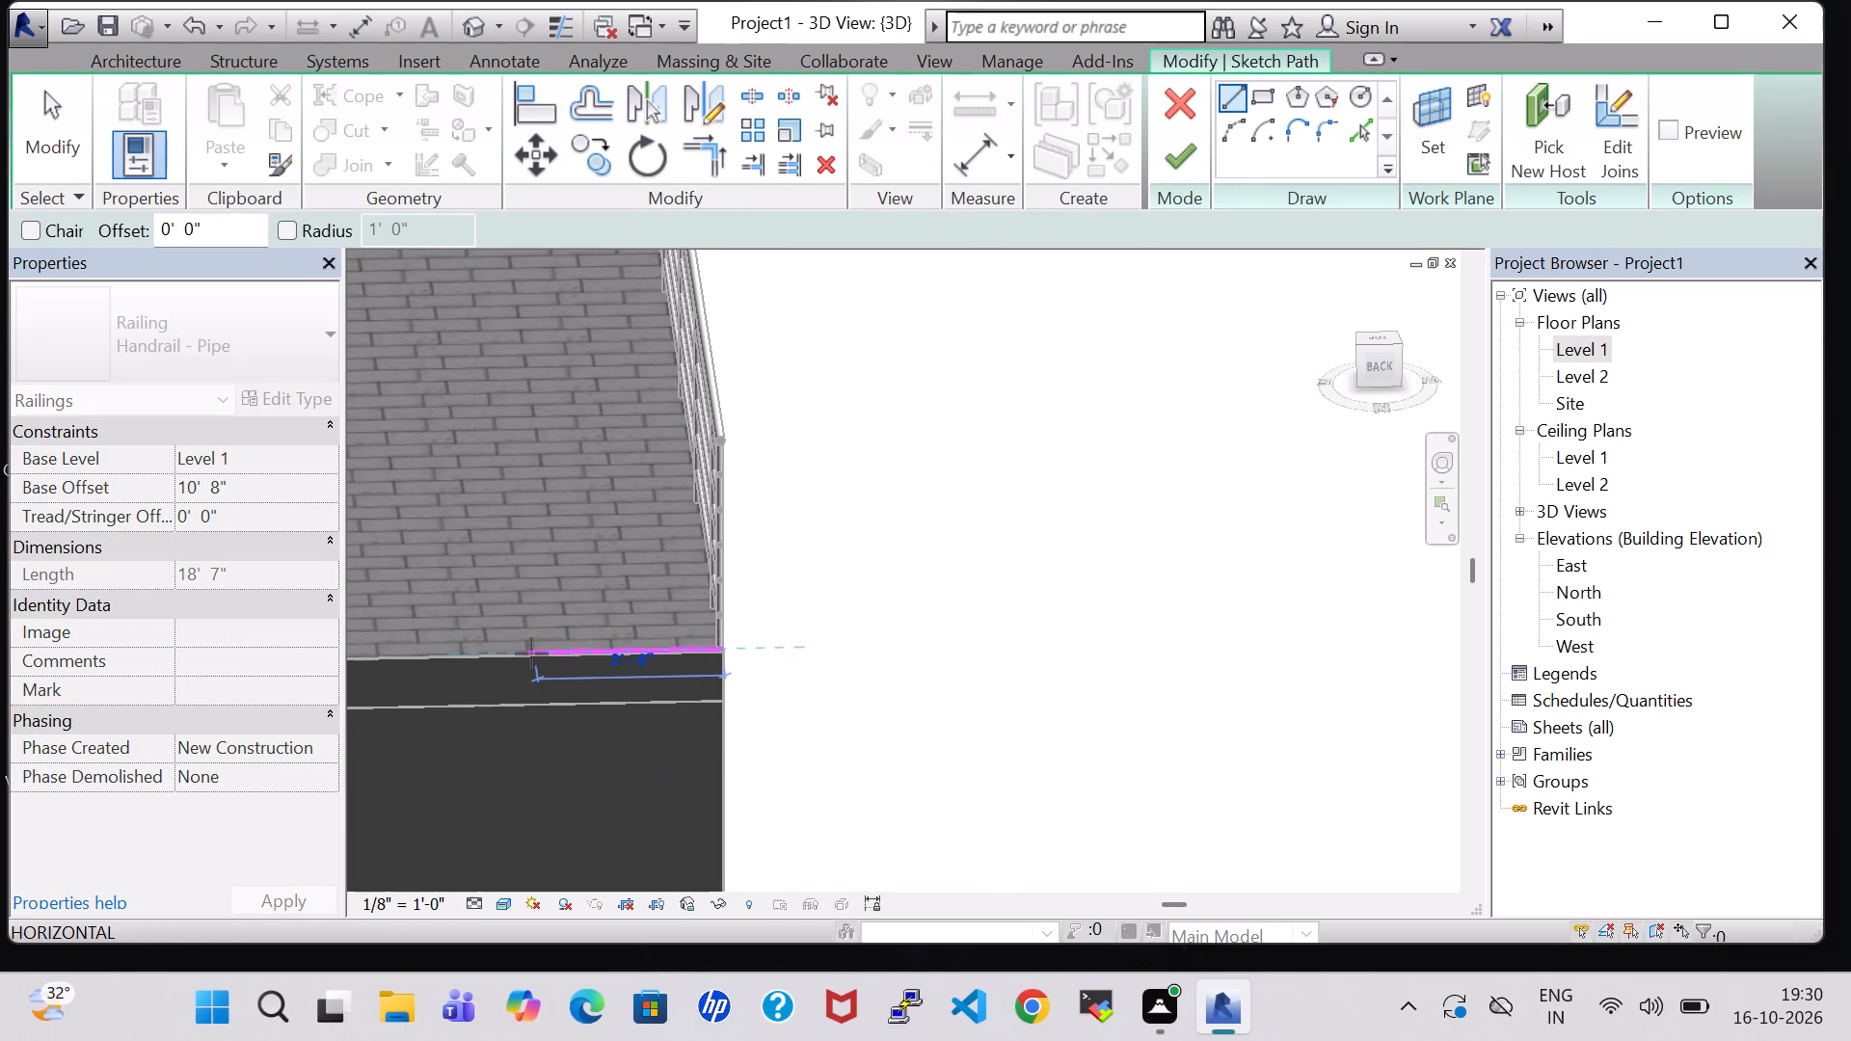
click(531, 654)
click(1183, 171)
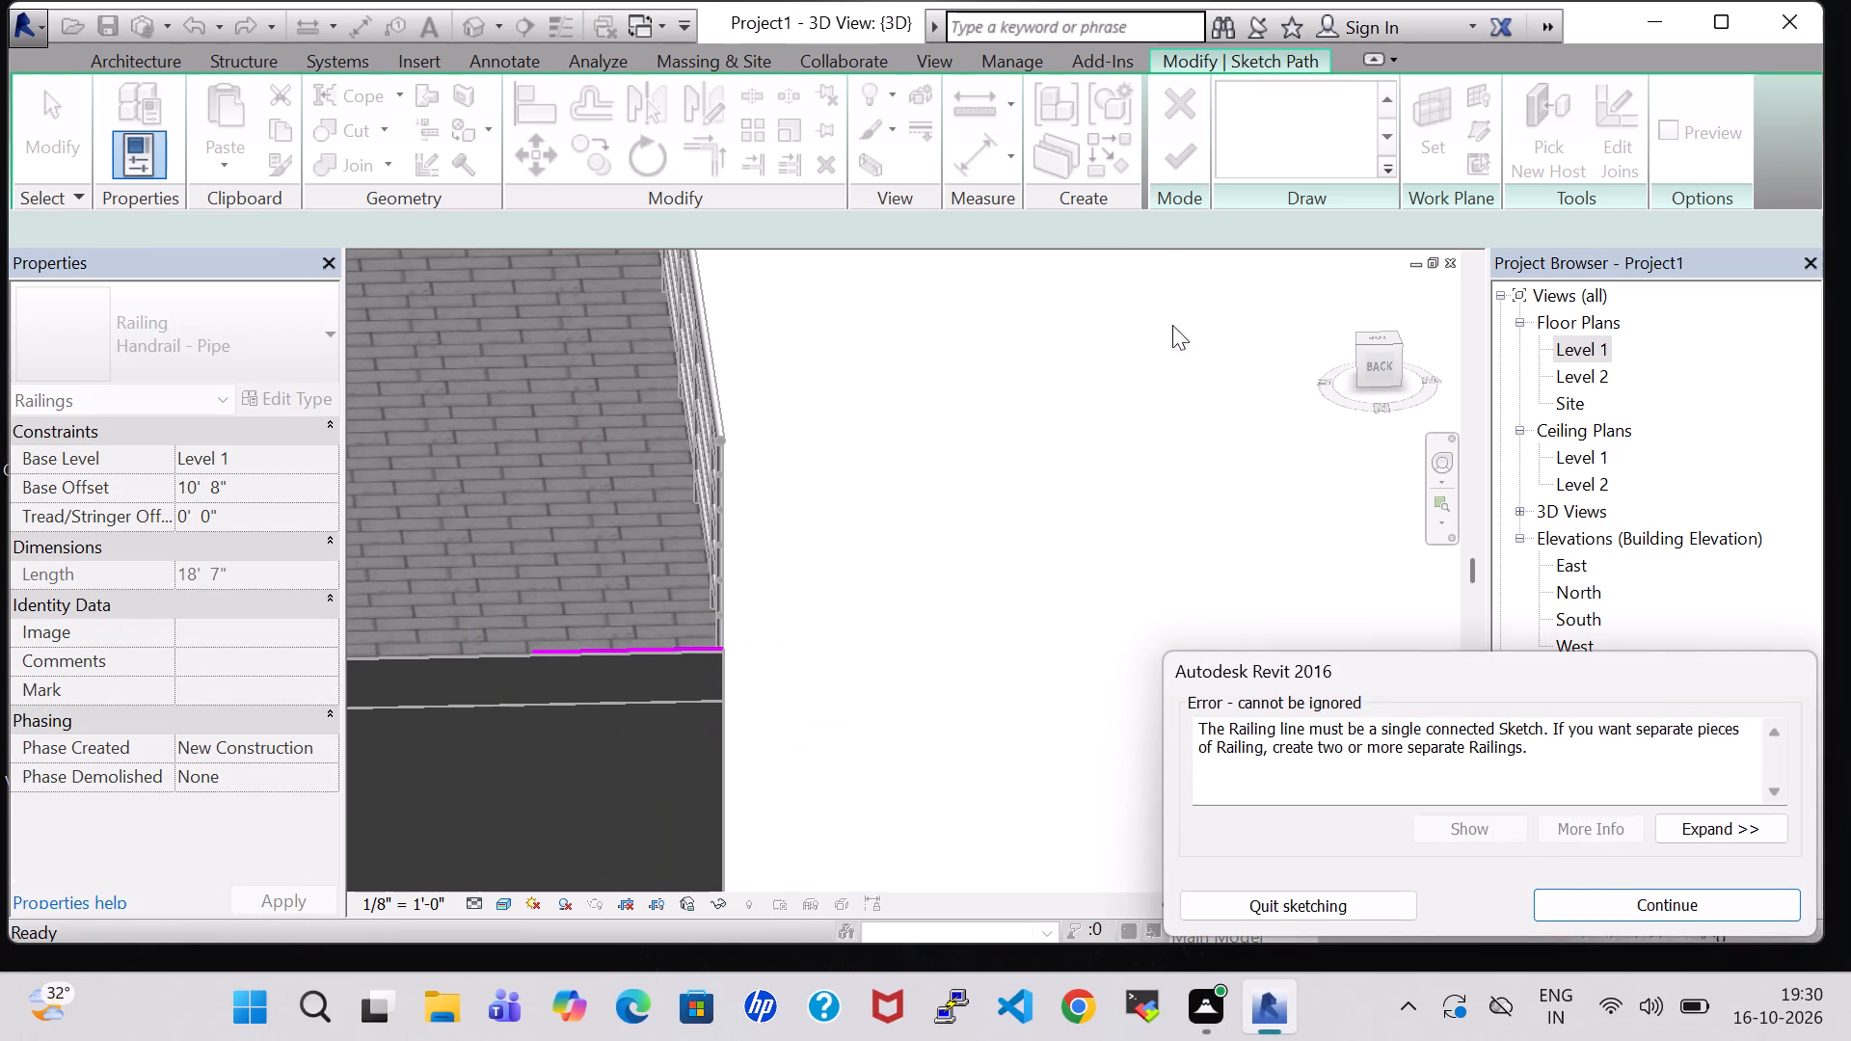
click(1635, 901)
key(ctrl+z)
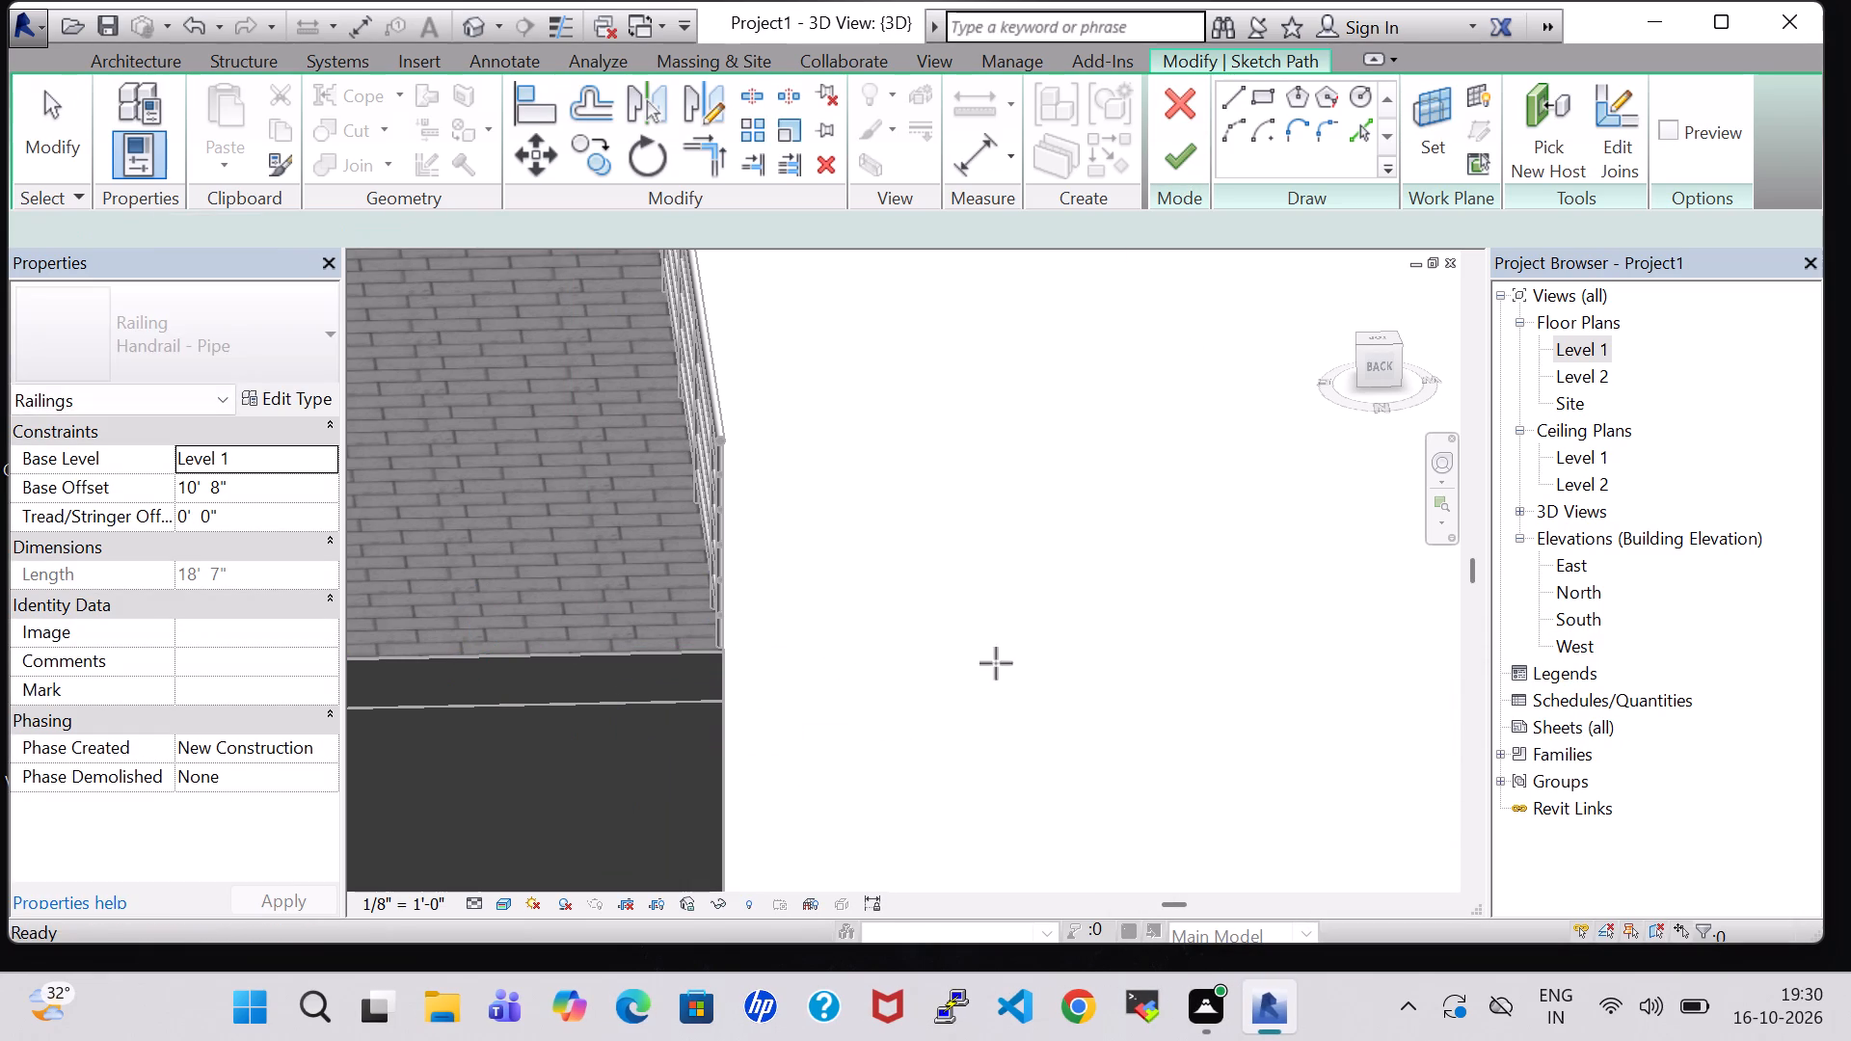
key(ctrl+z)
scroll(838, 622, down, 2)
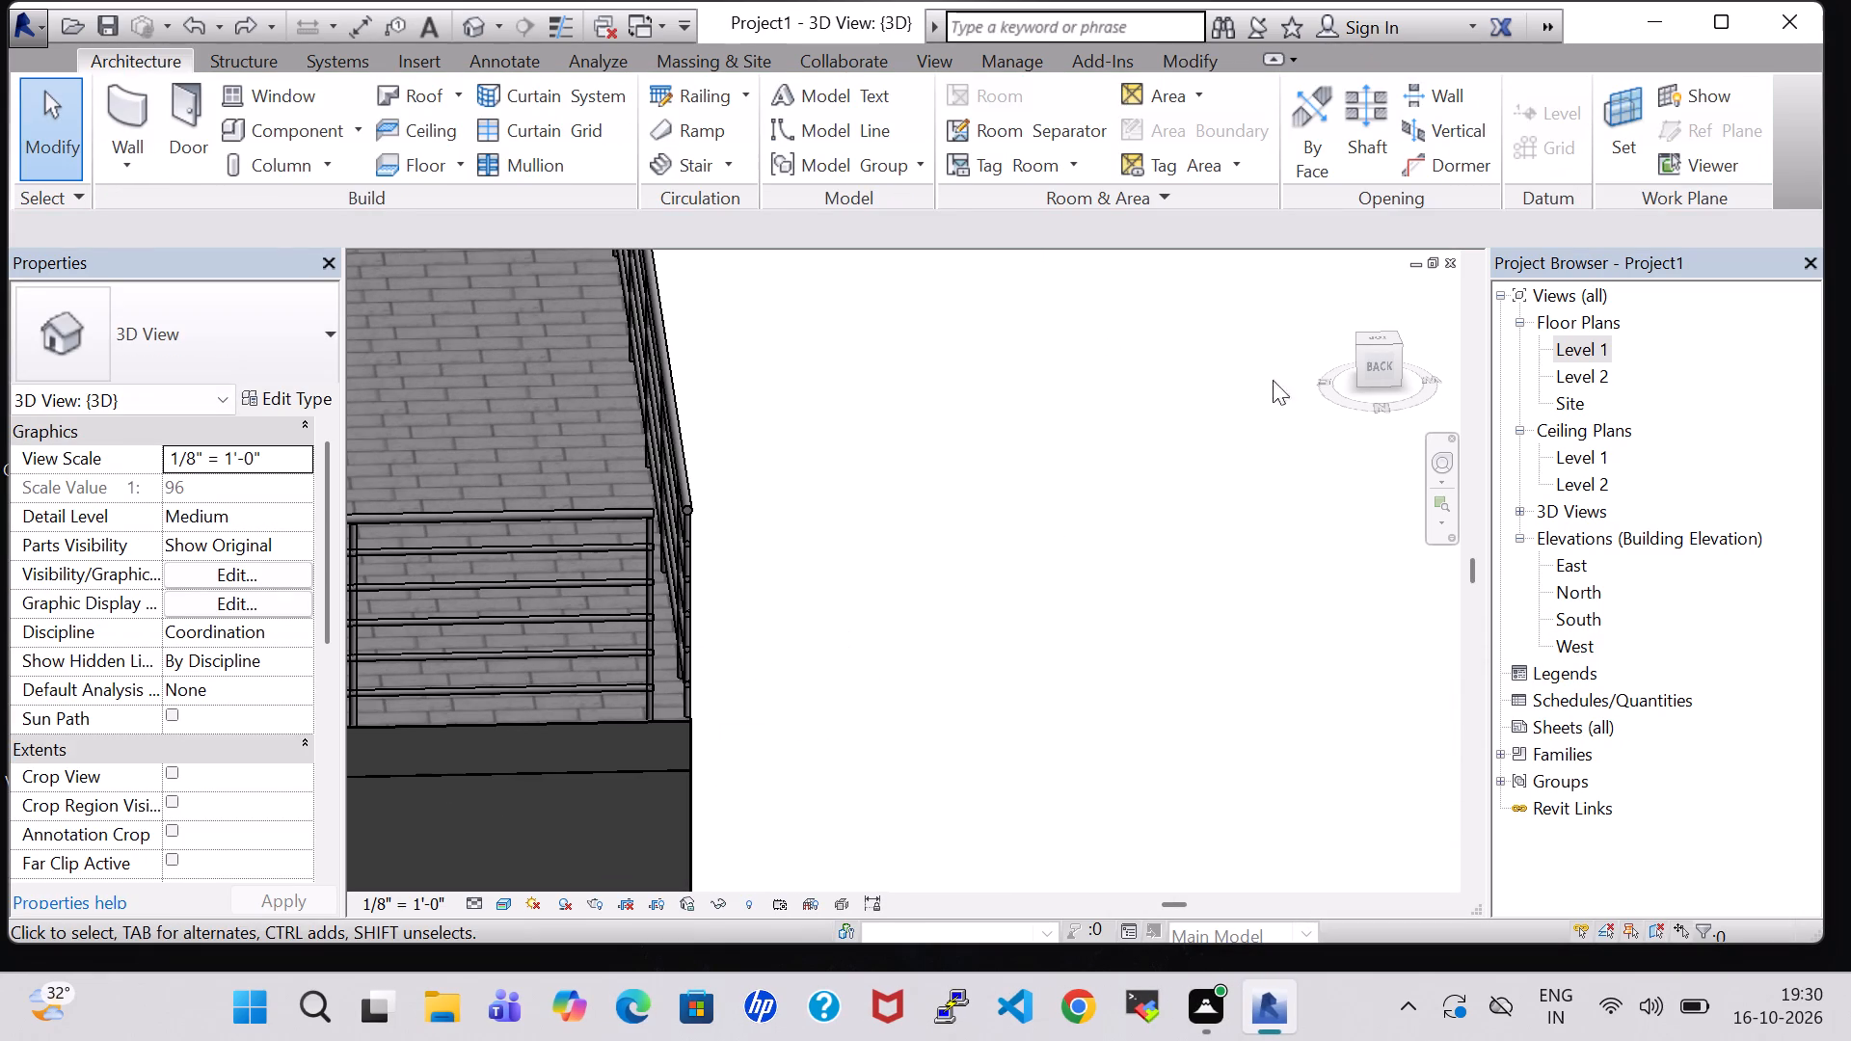
In Level 1, create a 0' 8" Handrail - Rectangular railing along the outer wall face at the Kitchen's outer corner.
double_click(1573, 354)
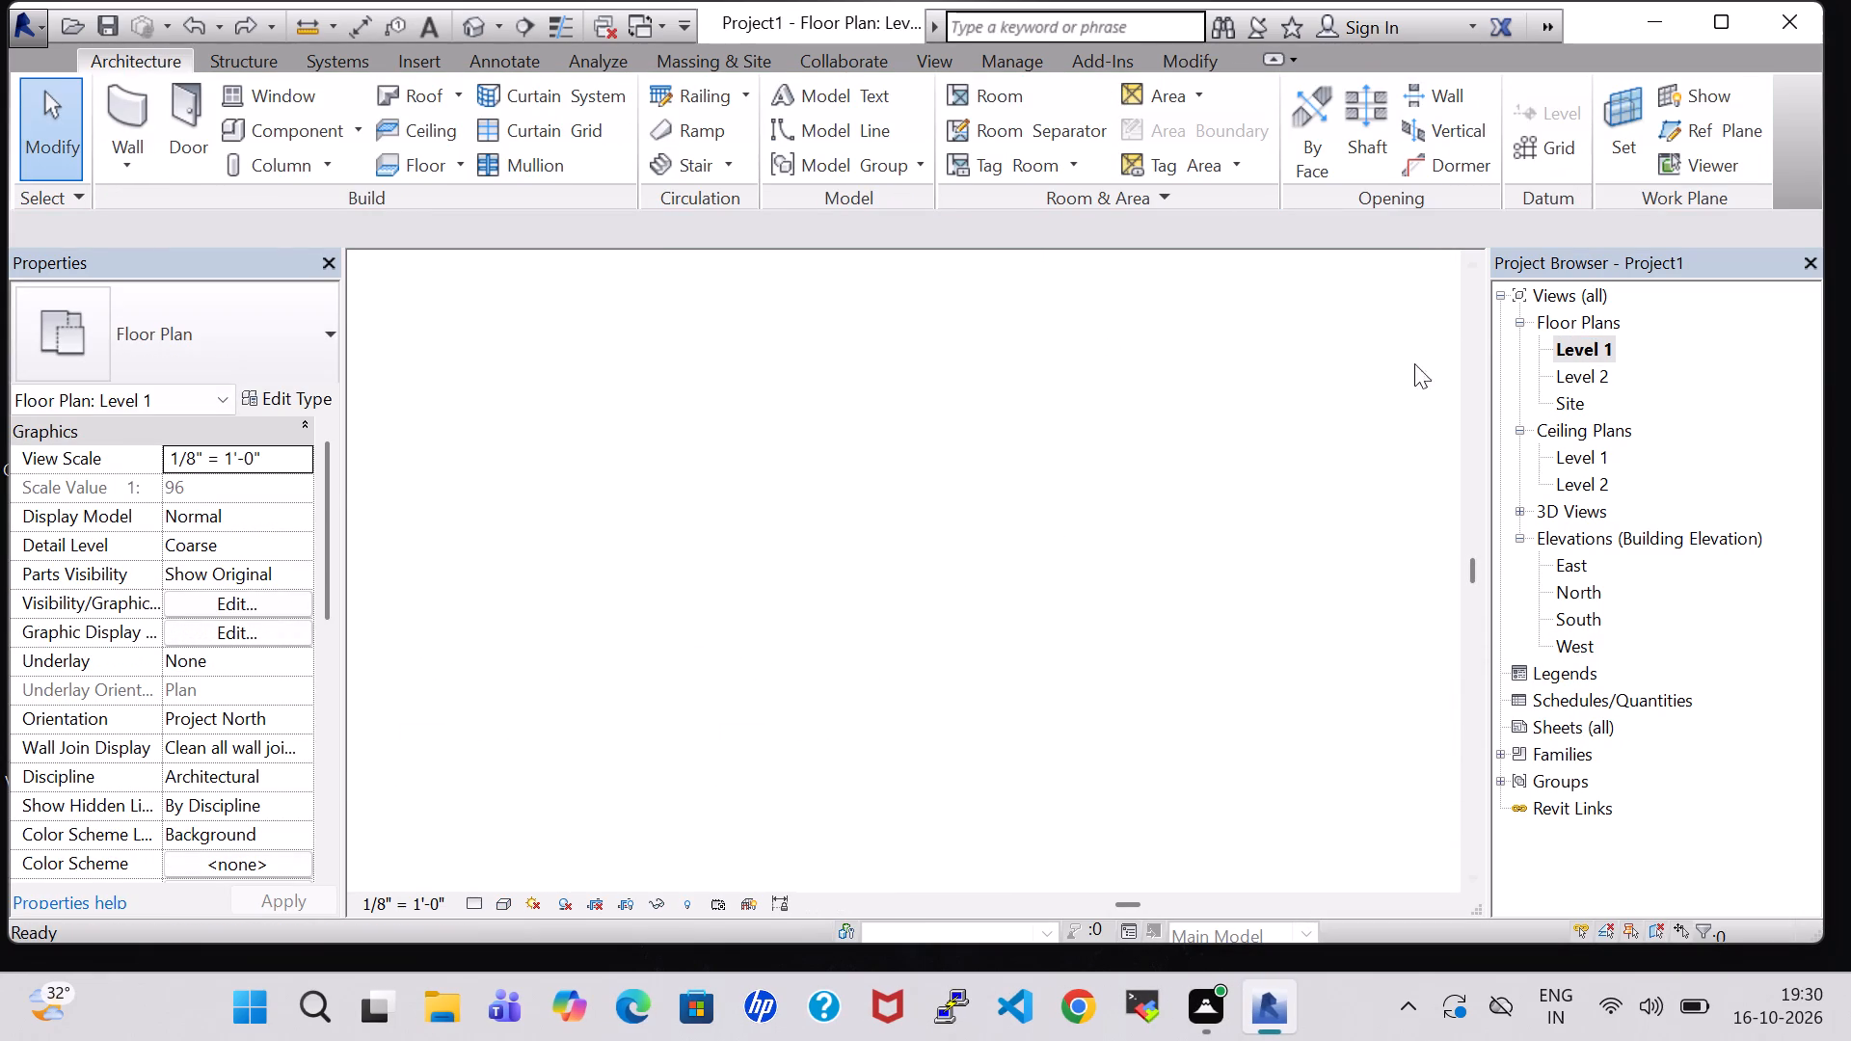
middle_drag(950, 402, 1609, 450)
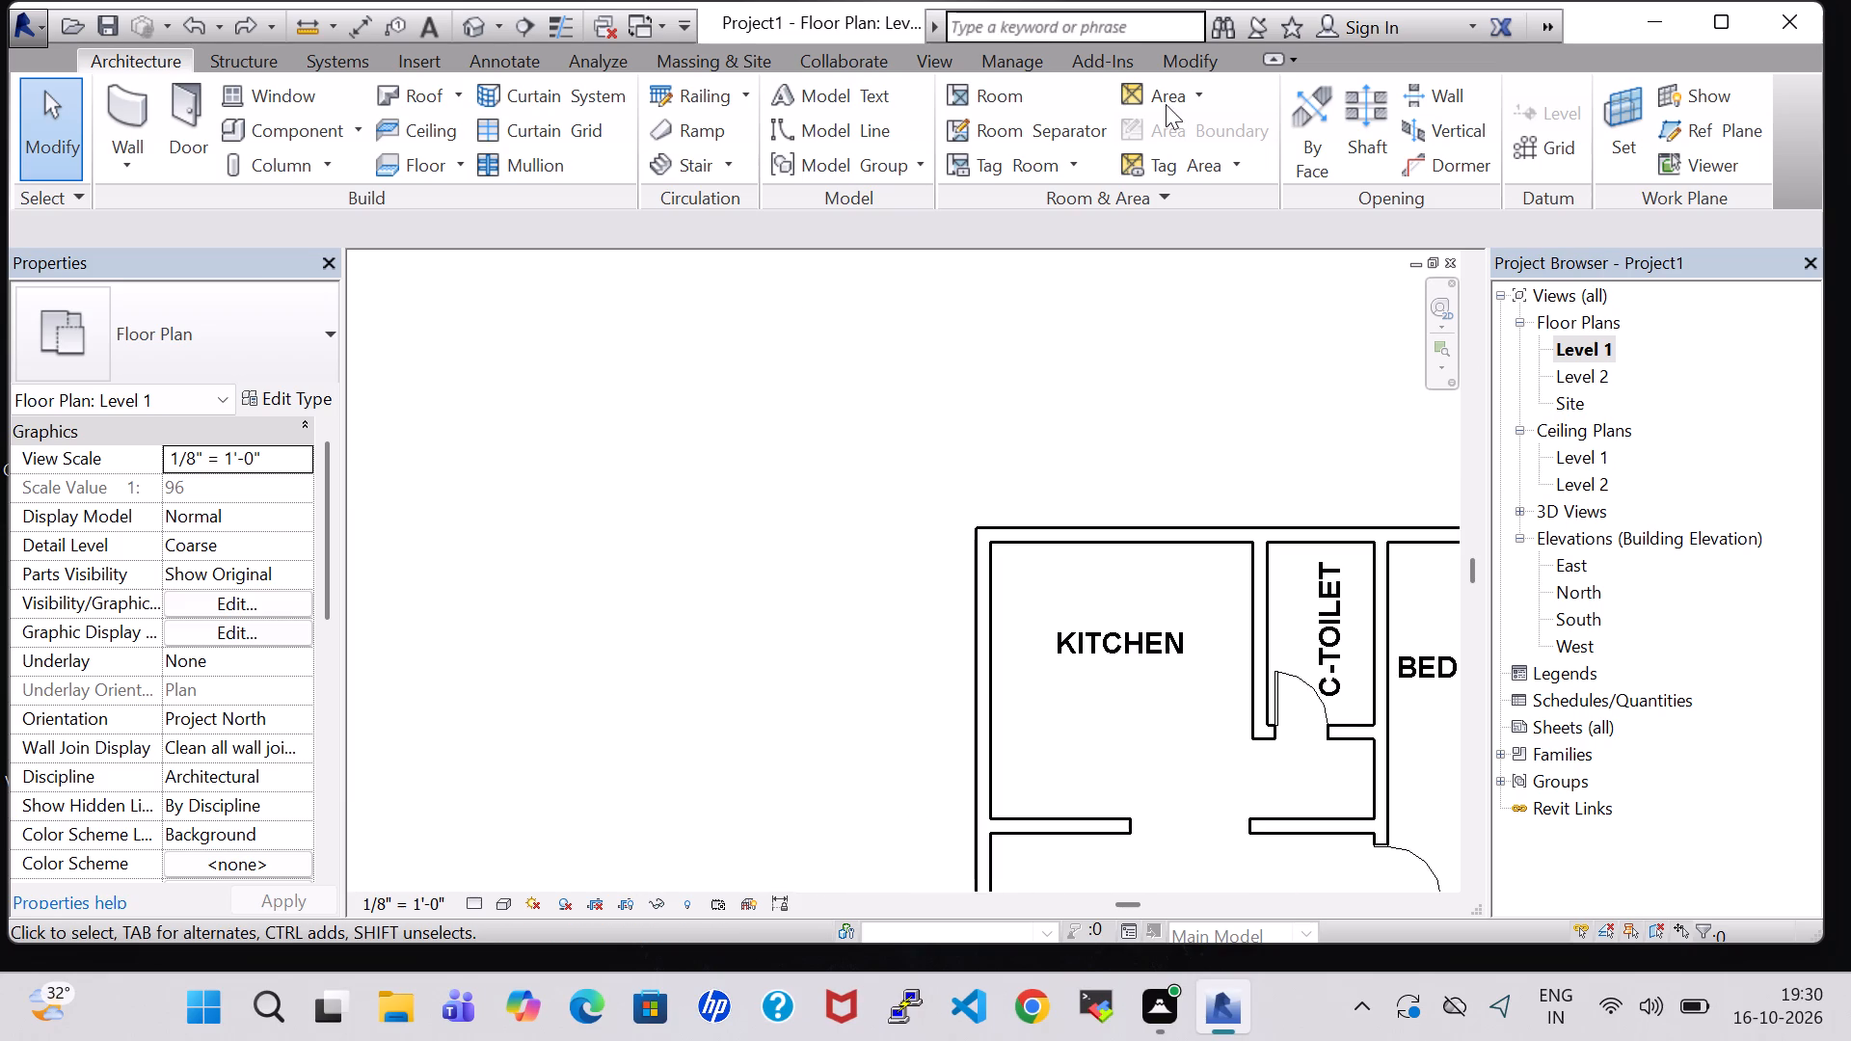
click(666, 83)
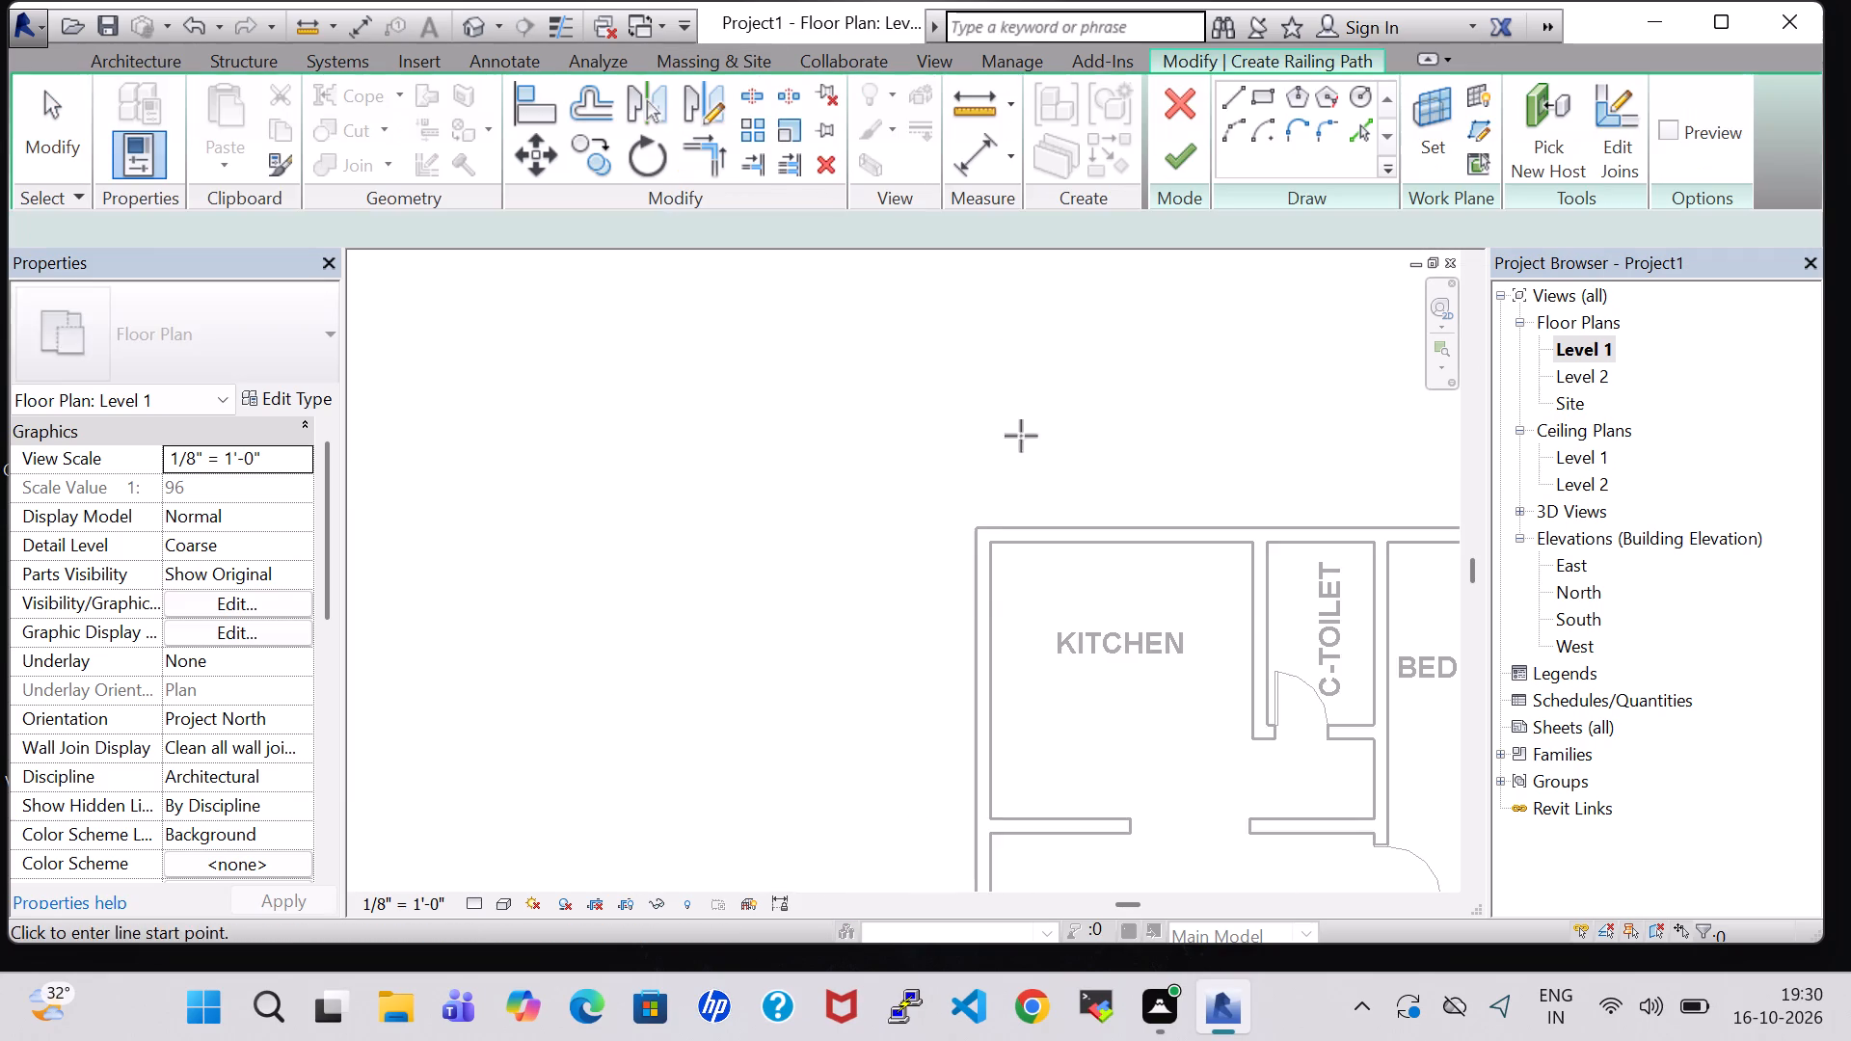
scroll(1024, 539, up, 7)
click(902, 511)
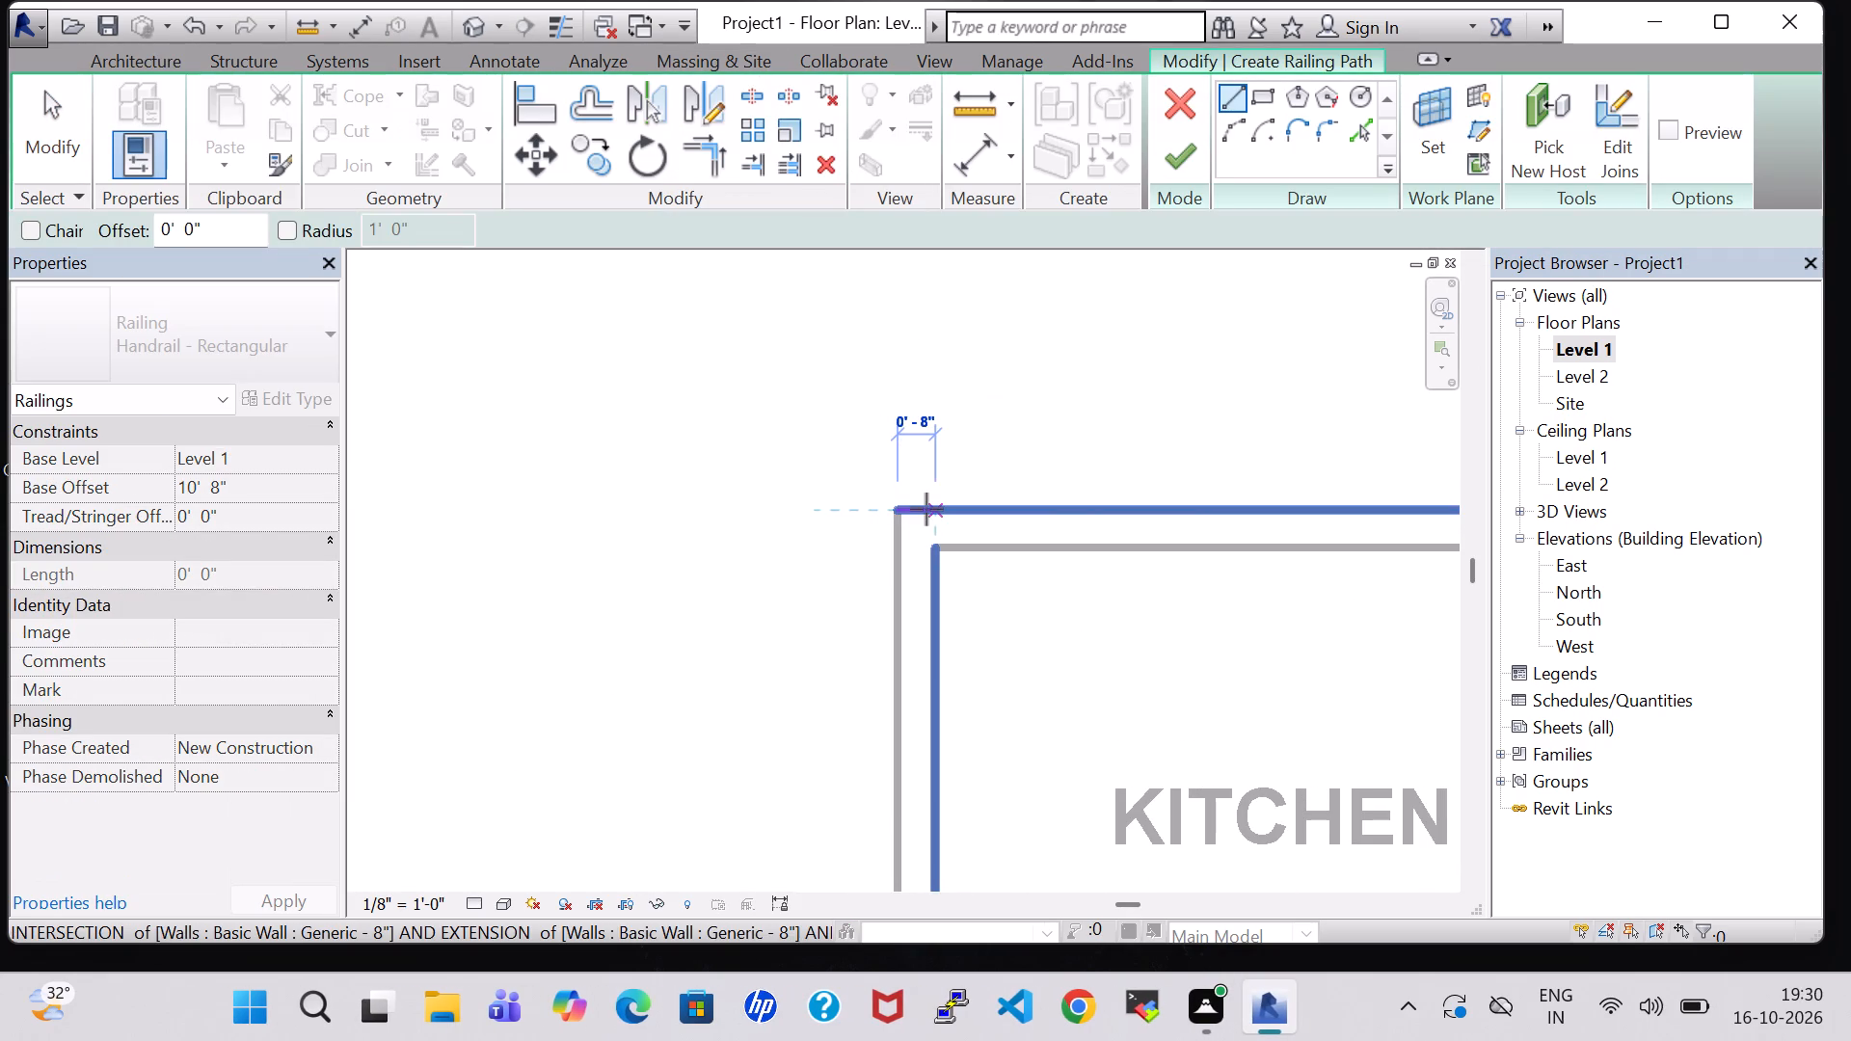
click(929, 509)
click(1180, 156)
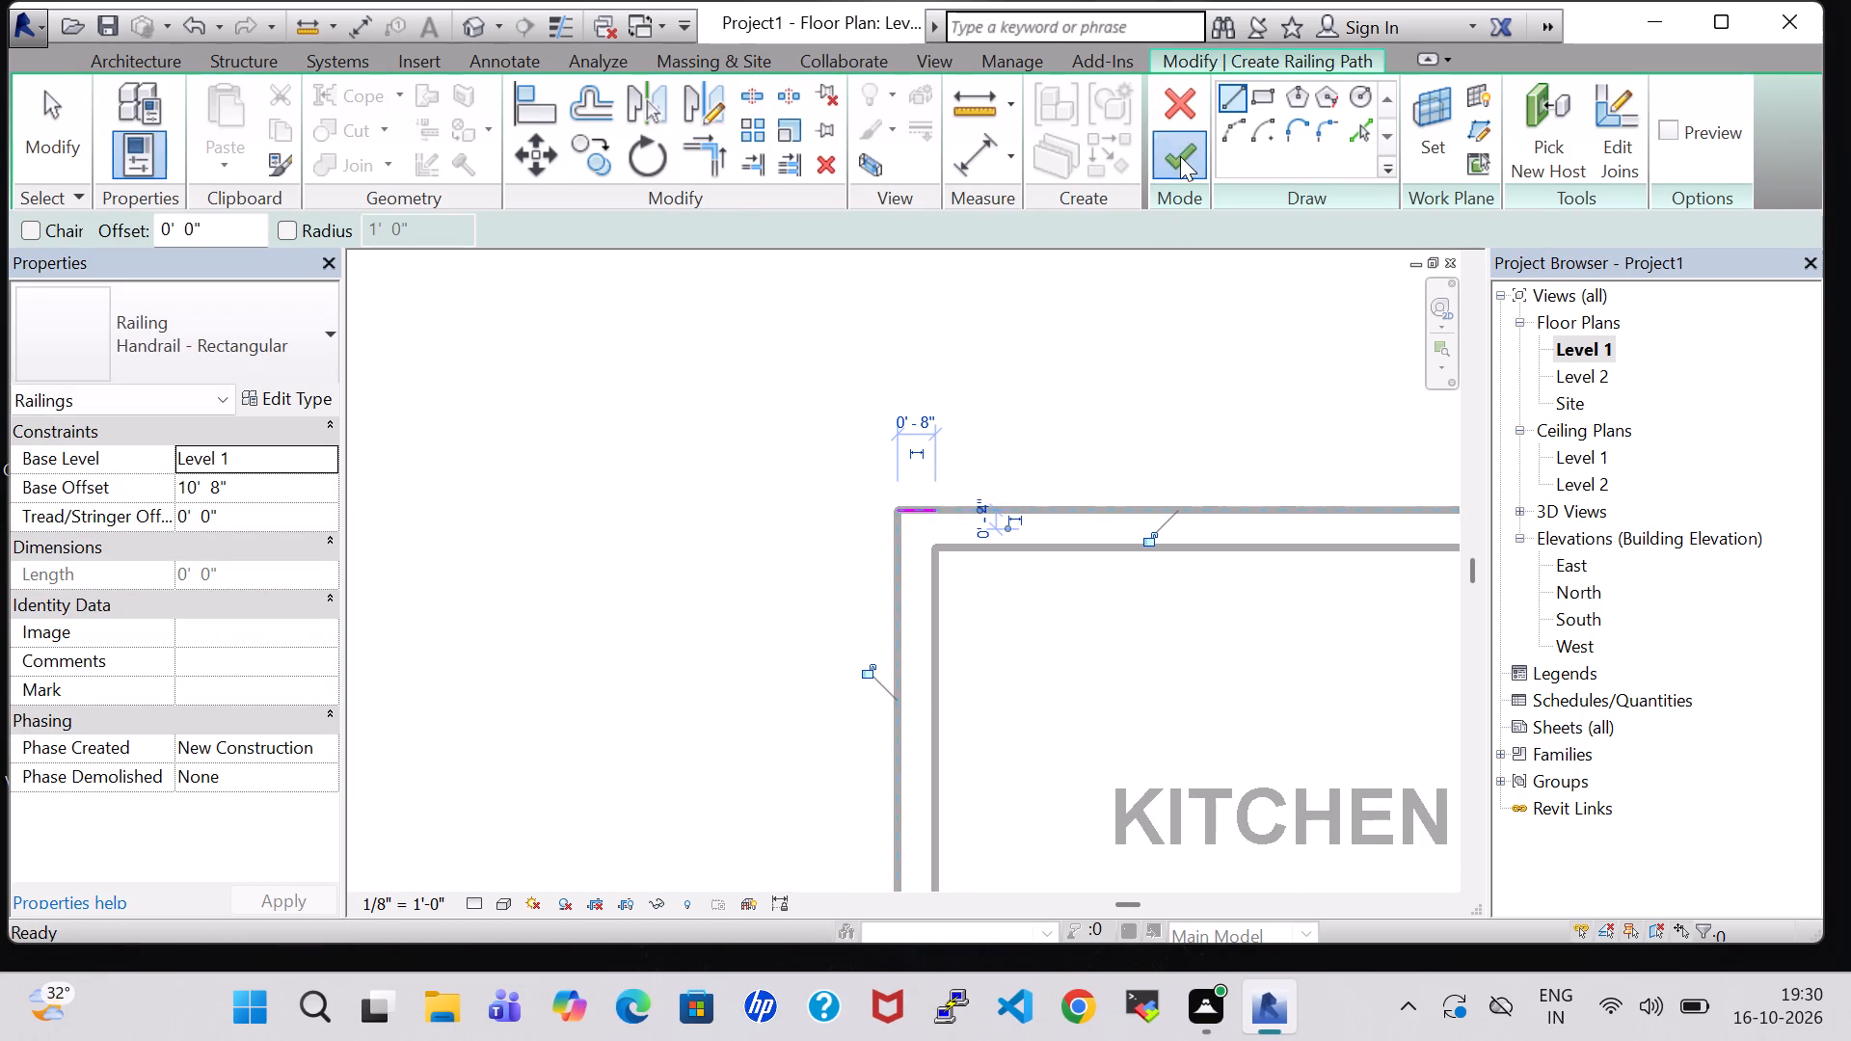
In the 3D view, change the short railing at the roof corner above the Kitchen to the Handrail - Pipe type.
click(471, 19)
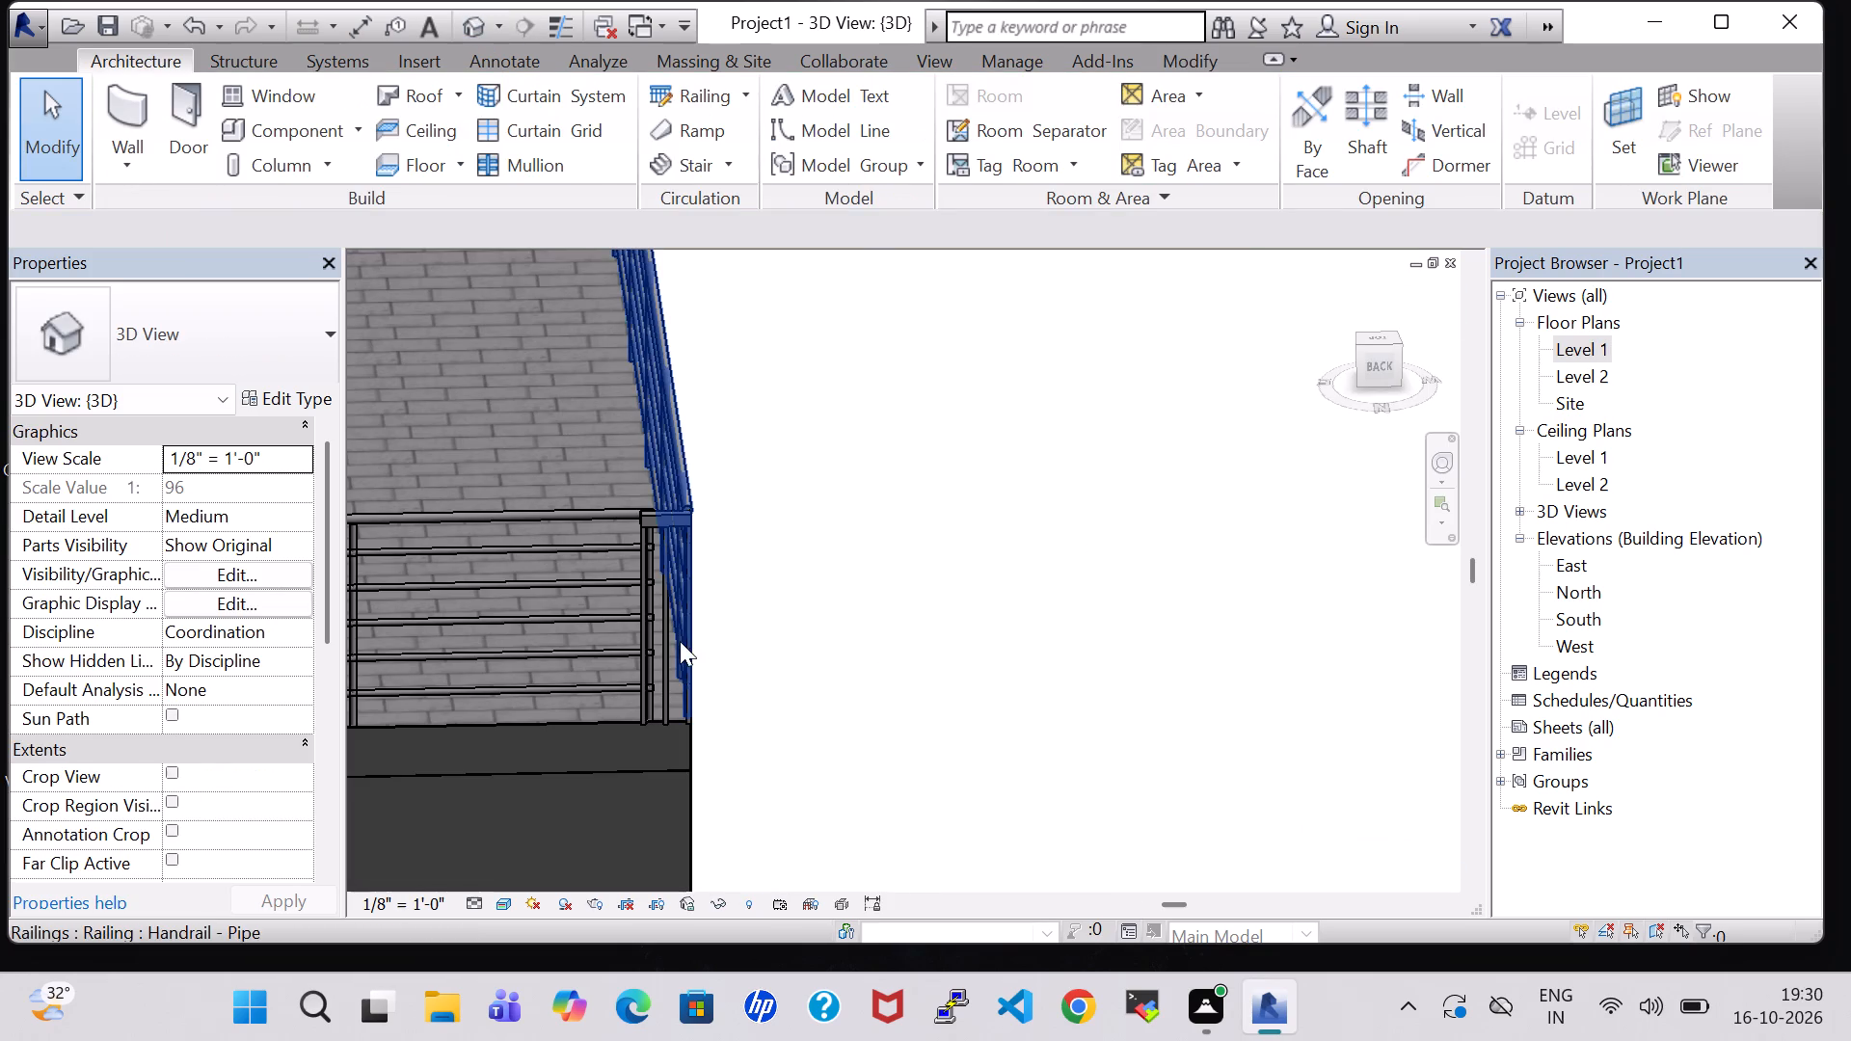
click(680, 641)
click(790, 634)
click(662, 520)
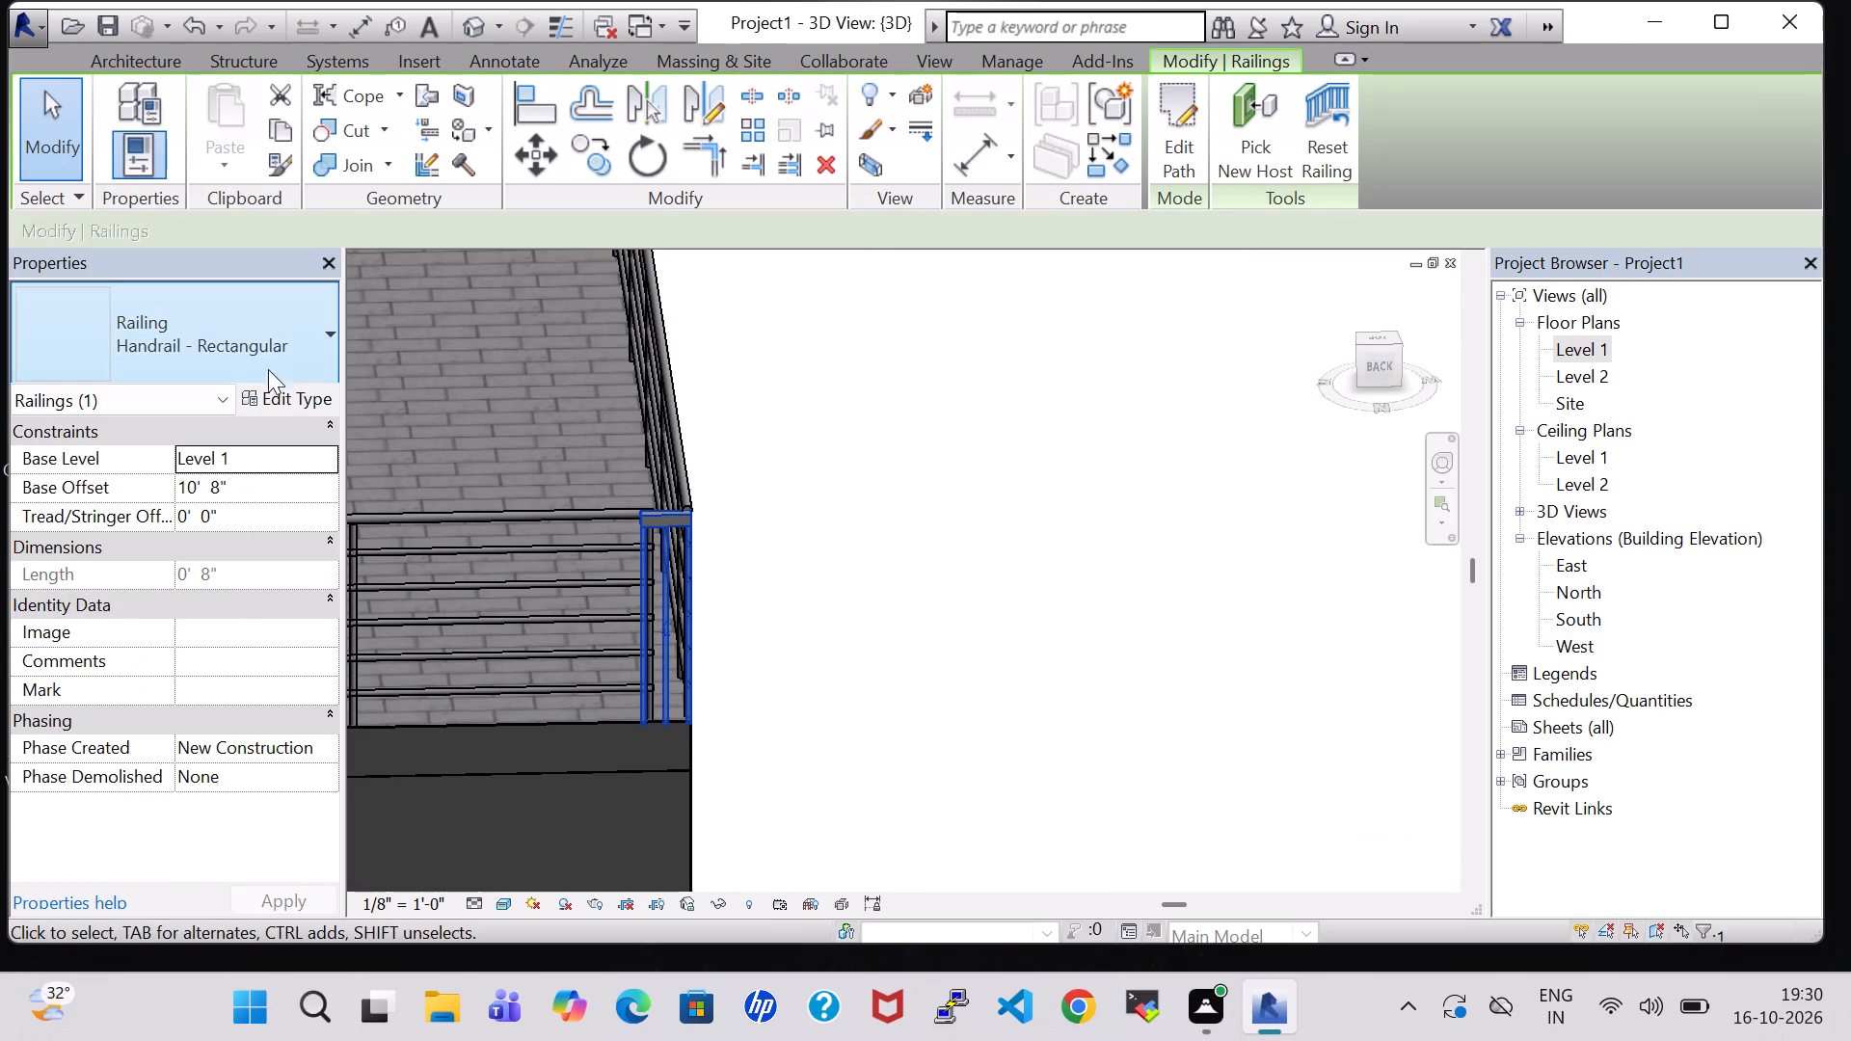
click(262, 340)
click(200, 582)
click(922, 625)
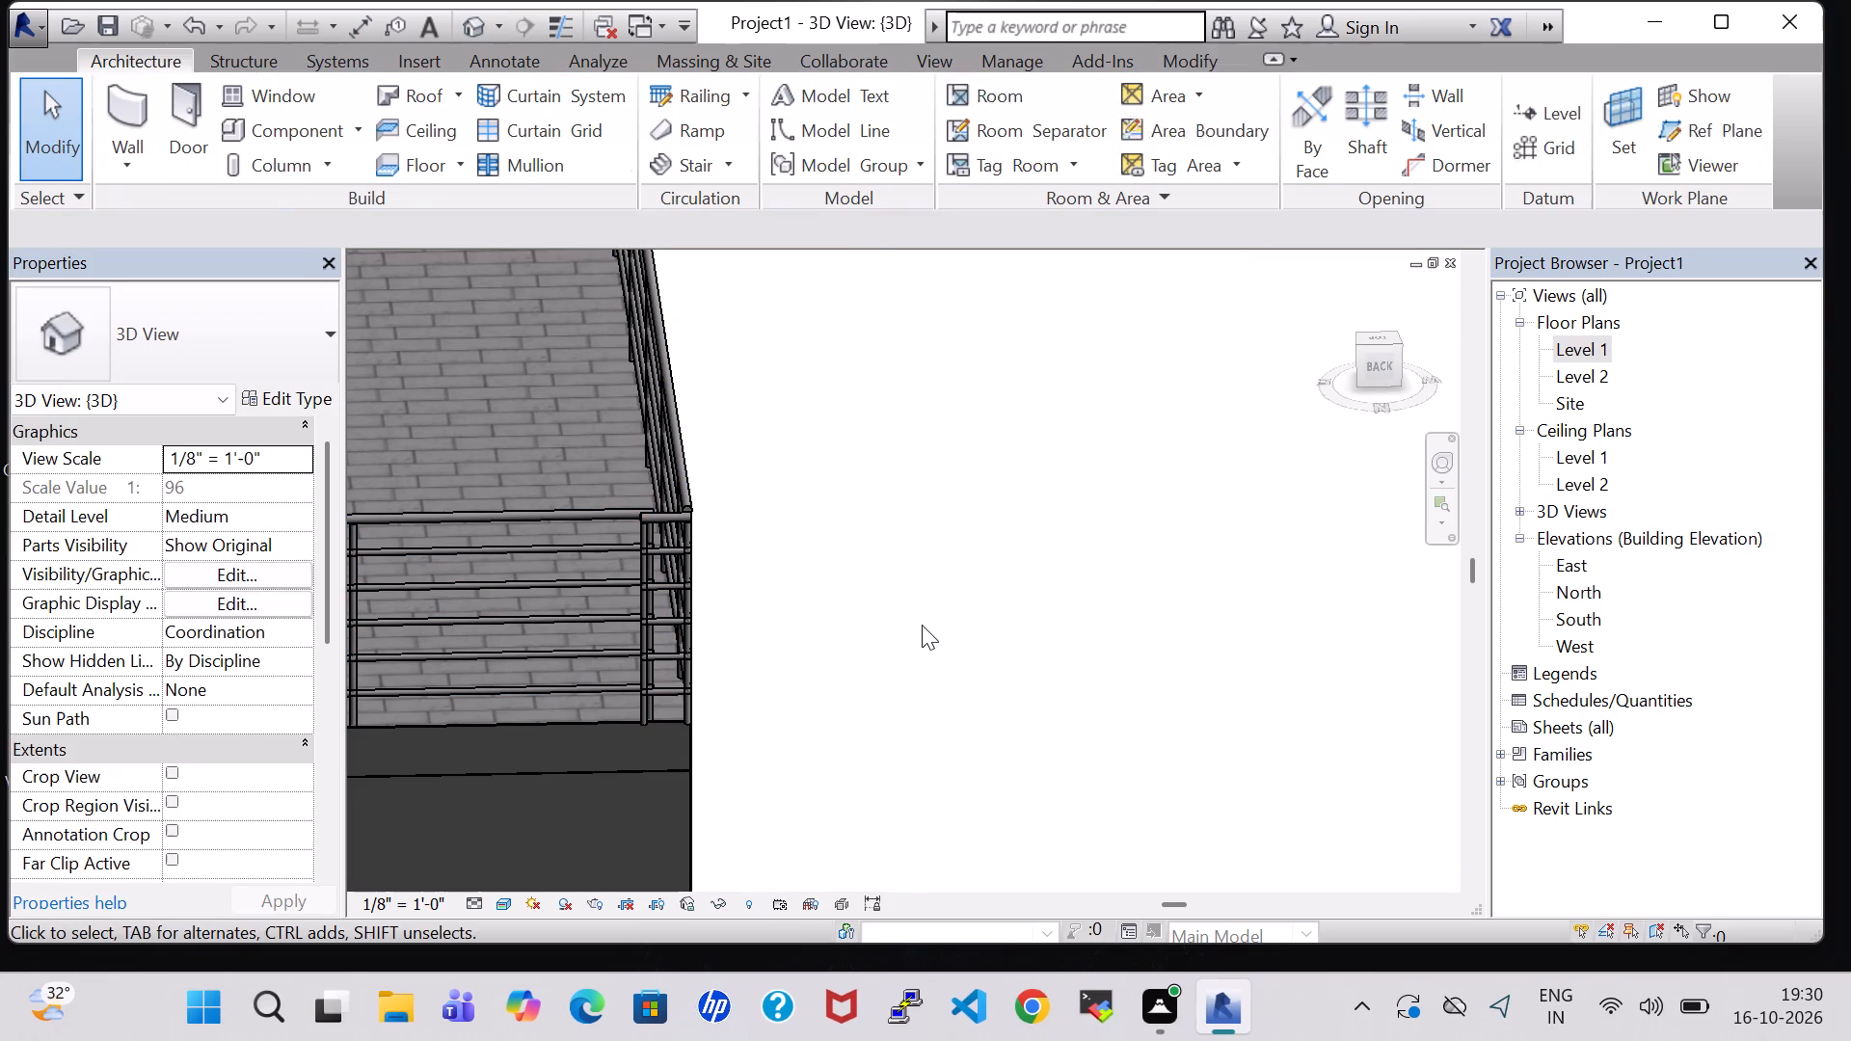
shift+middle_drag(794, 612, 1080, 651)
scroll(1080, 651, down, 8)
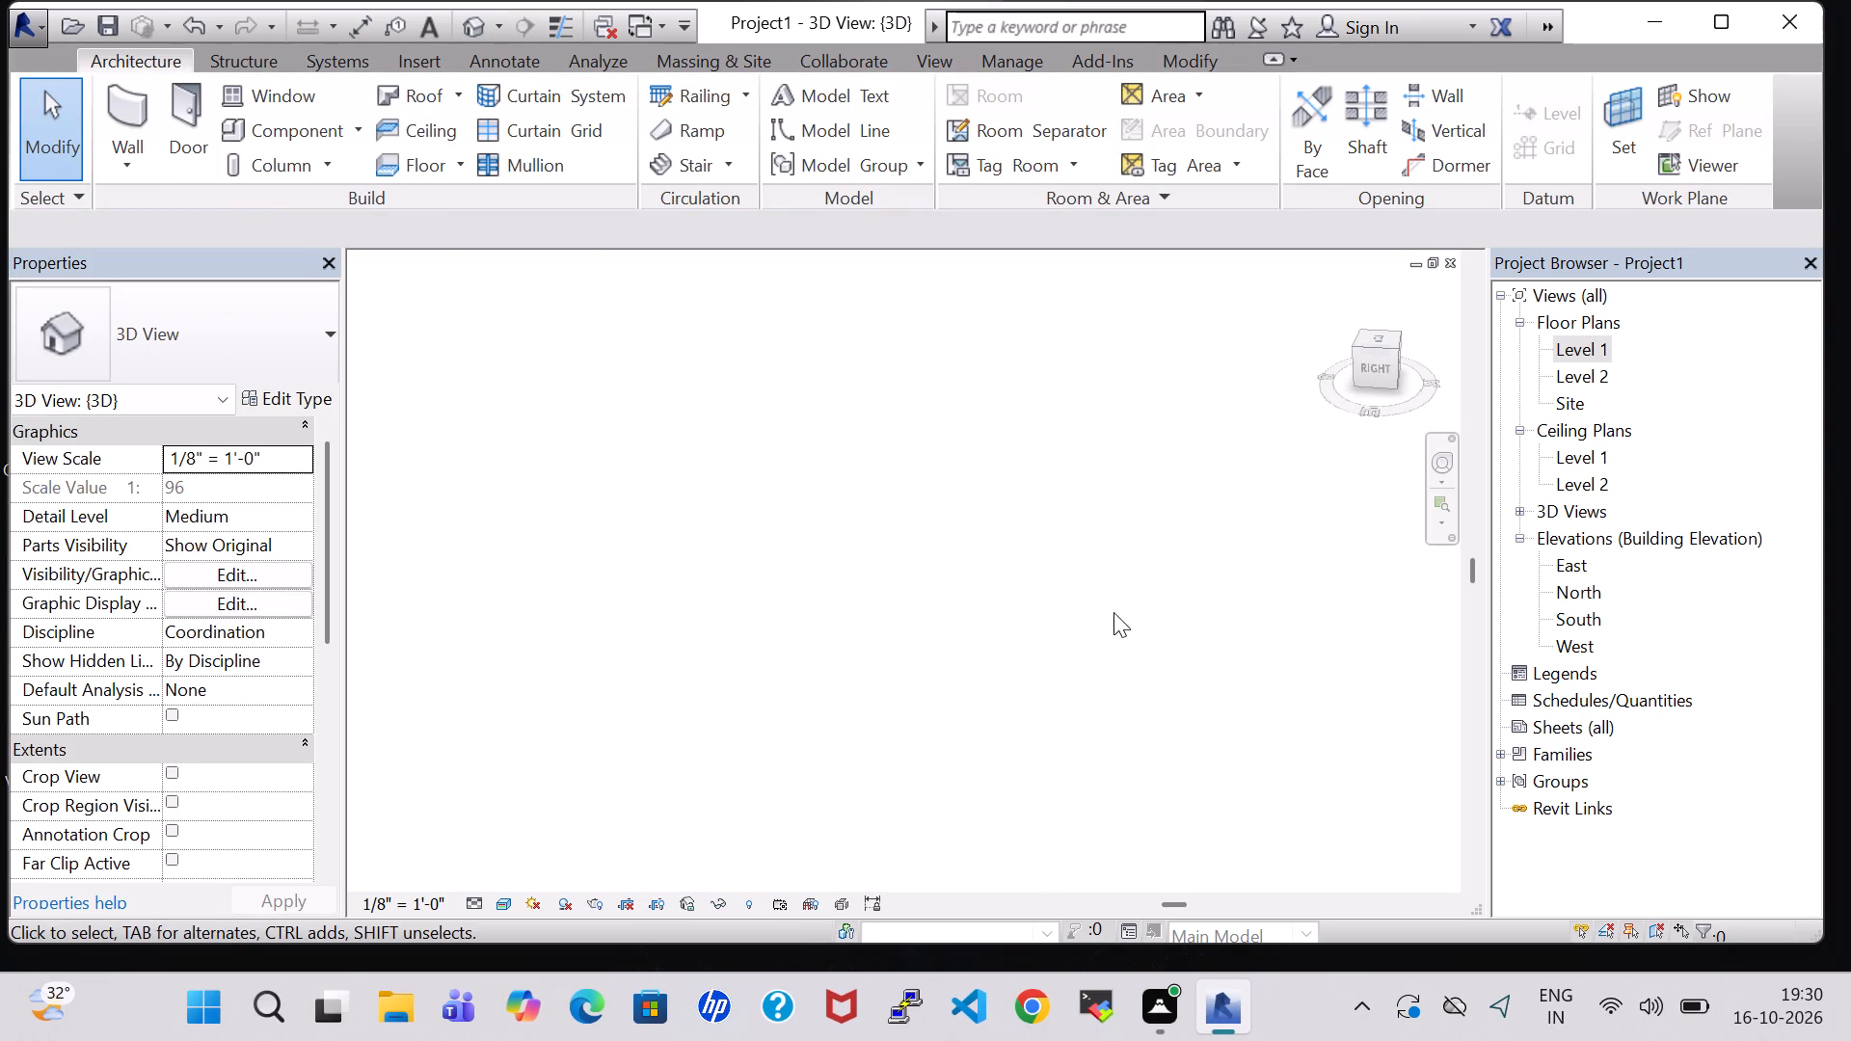
Examine the house in 3D from the front and the stair side, checking the railings around the roof and portico.
scroll(1113, 612, down, 9)
middle_drag(1136, 572, 631, 579)
scroll(1136, 572, down, 1)
scroll(720, 570, up, 1)
shift+middle_drag(720, 570, 957, 588)
middle_drag(790, 446, 1184, 755)
shift+middle_drag(1173, 666, 1224, 547)
shift+middle_drag(1021, 683, 1083, 705)
scroll(911, 632, up, 4)
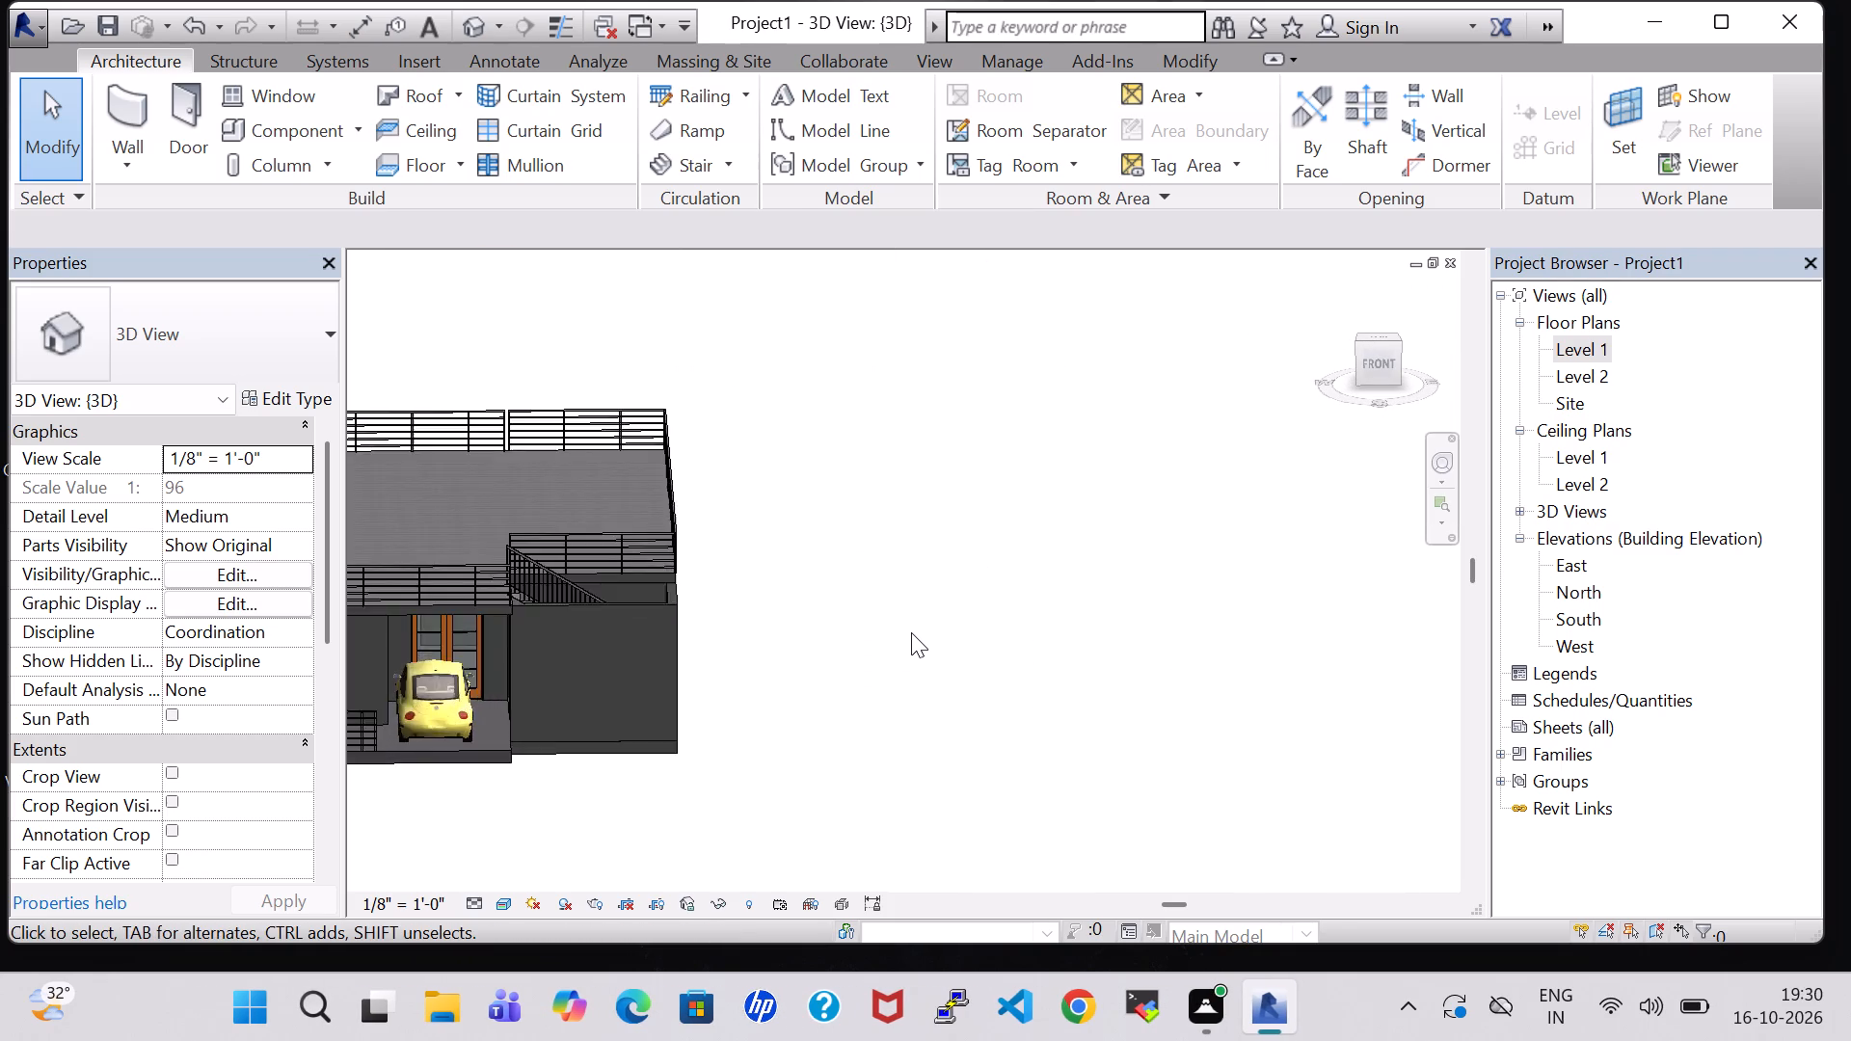
scroll(911, 632, up, 6)
middle_drag(913, 632, 1553, 648)
middle_drag(1207, 661, 1211, 647)
scroll(1211, 647, down, 1)
shift+middle_drag(1198, 673, 1212, 574)
middle_drag(1025, 632, 1136, 388)
scroll(1140, 409, down, 1)
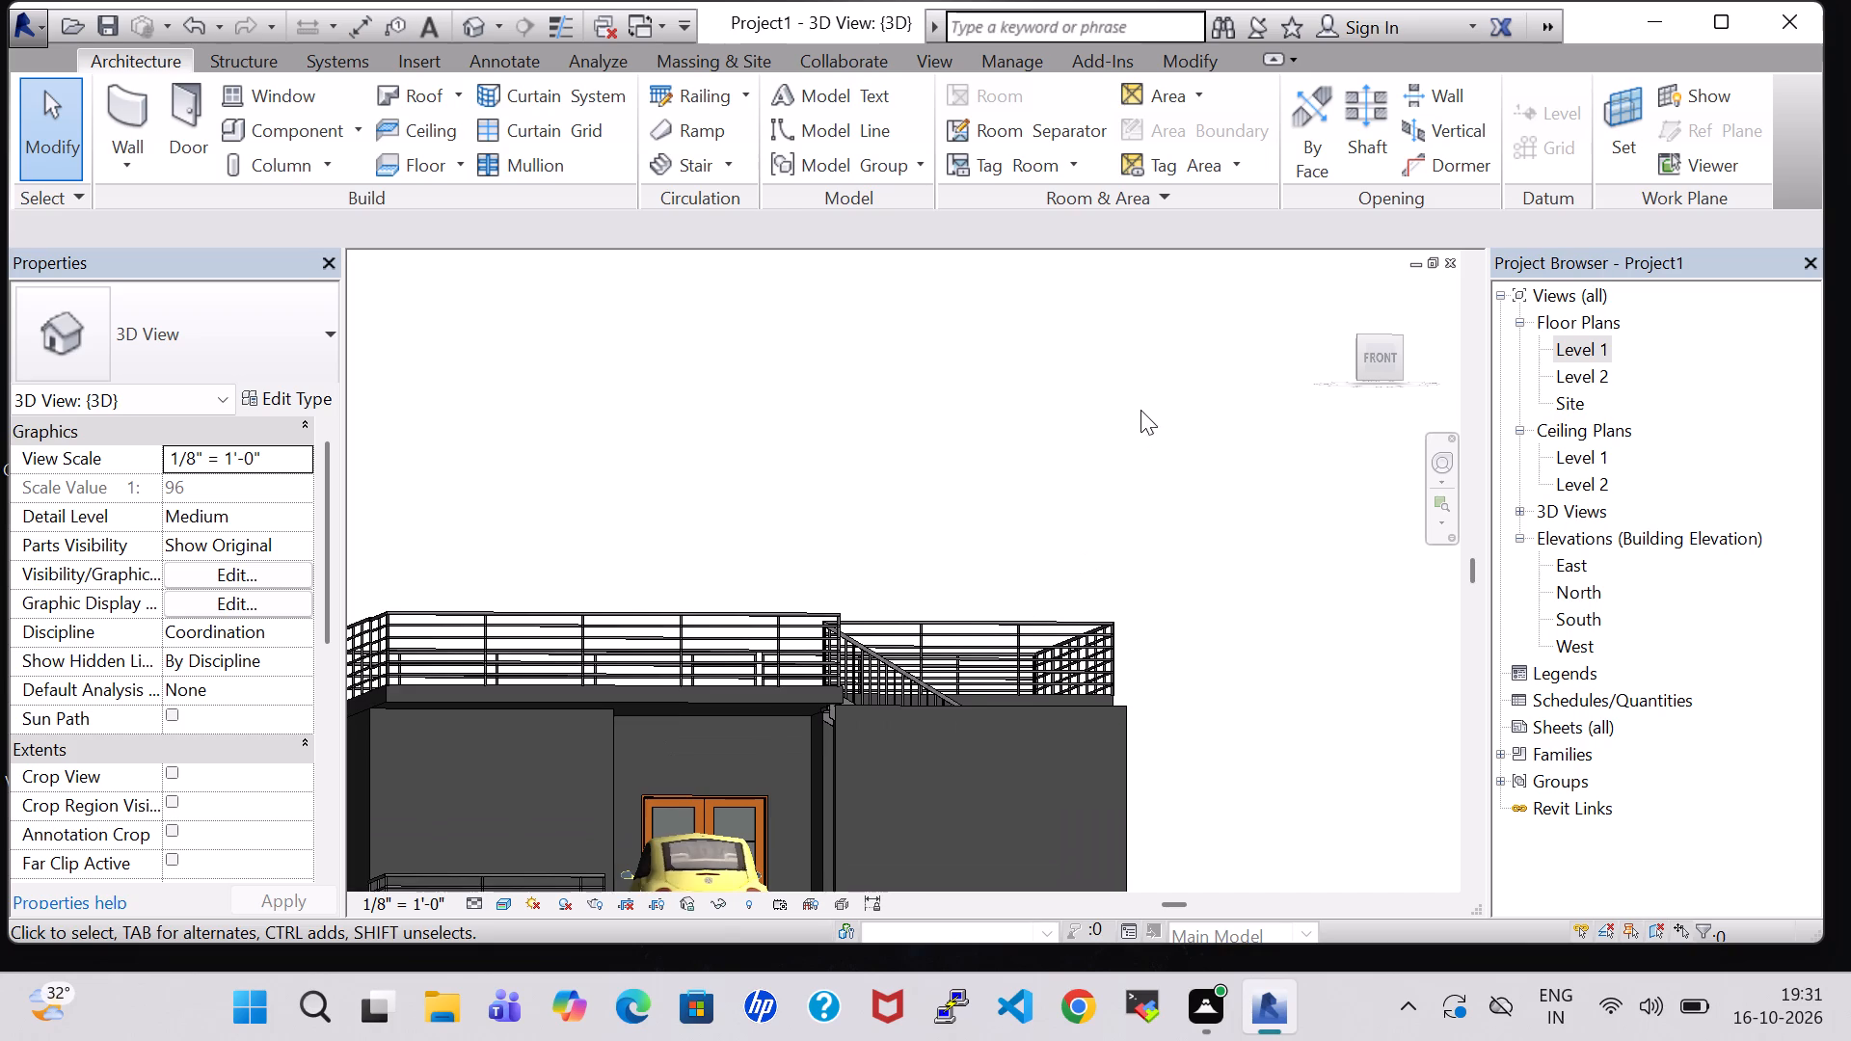
shift+middle_drag(1140, 442, 1153, 495)
shift+middle_drag(1119, 448, 1142, 516)
middle_drag(1098, 388, 1238, 680)
scroll(1071, 592, up, 2)
shift+middle_drag(1167, 592, 1100, 617)
shift+middle_drag(1370, 808, 1301, 799)
middle_drag(1292, 797, 804, 571)
shift+middle_drag(1260, 706, 1038, 689)
middle_drag(1150, 684, 486, 457)
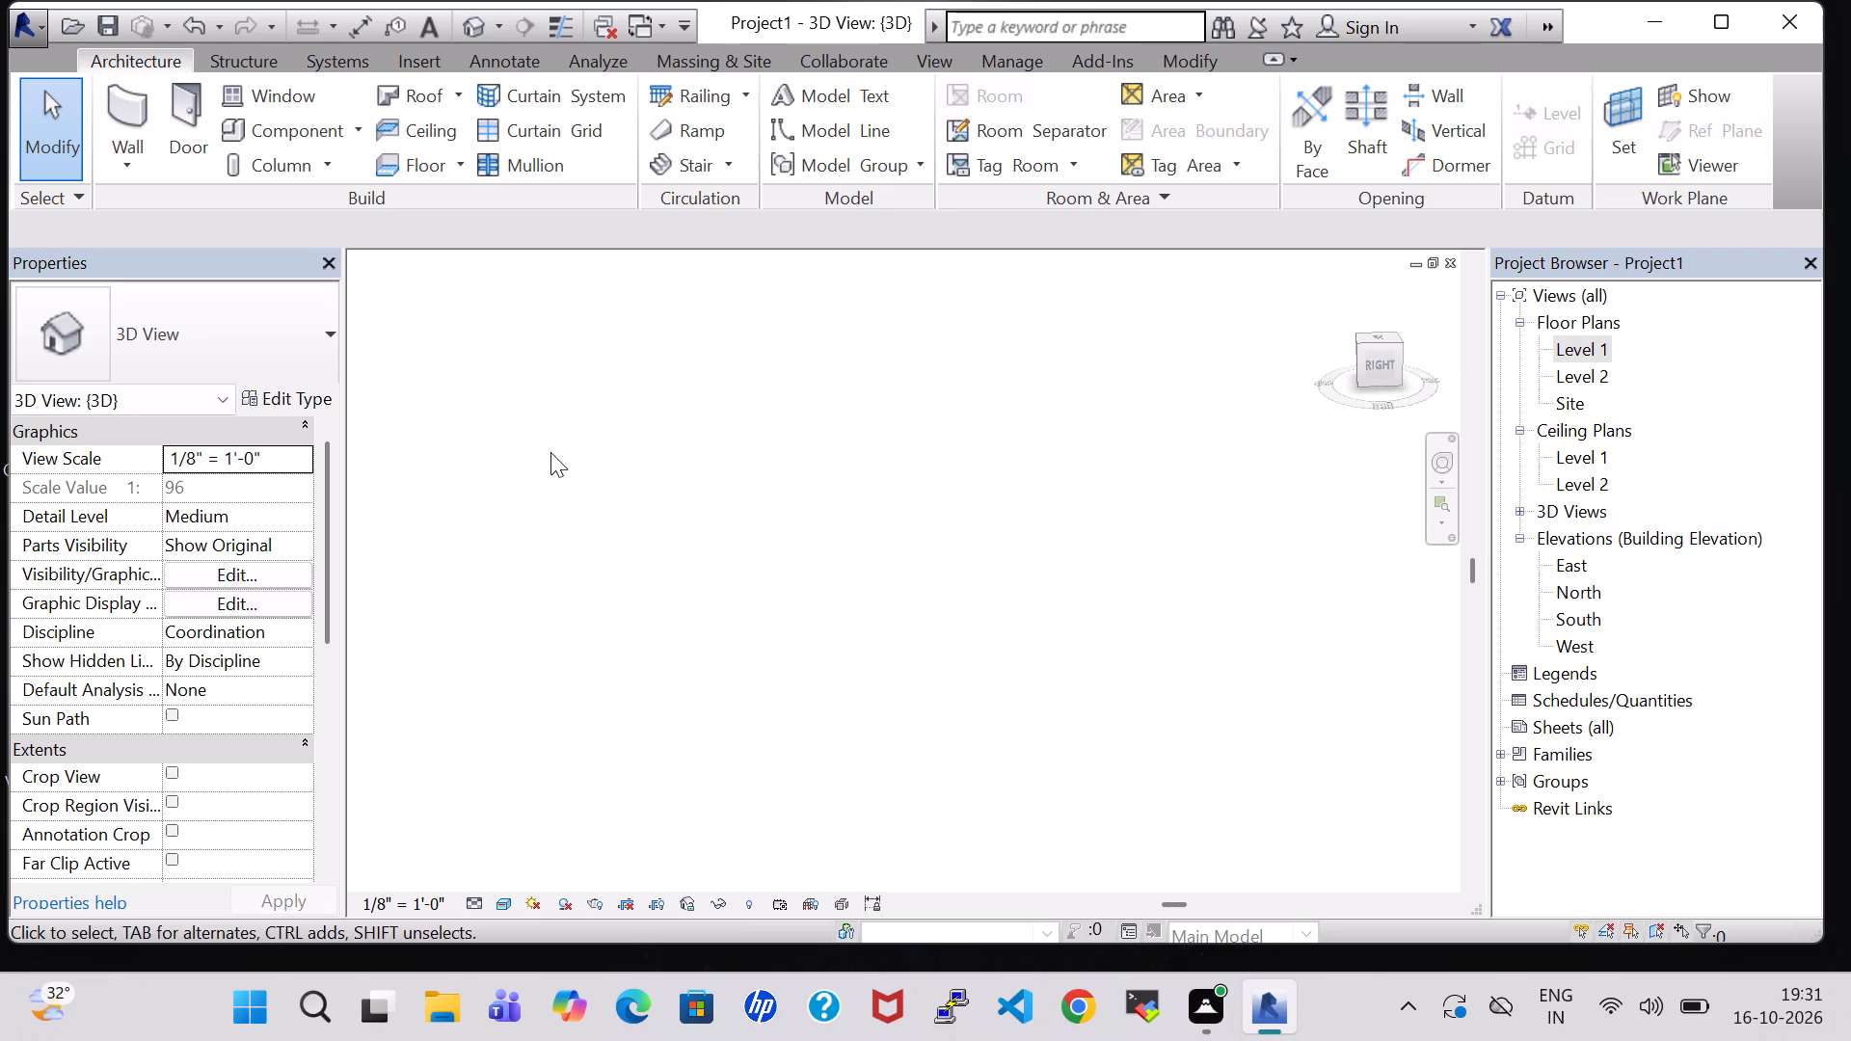
middle_drag(927, 529, 575, 502)
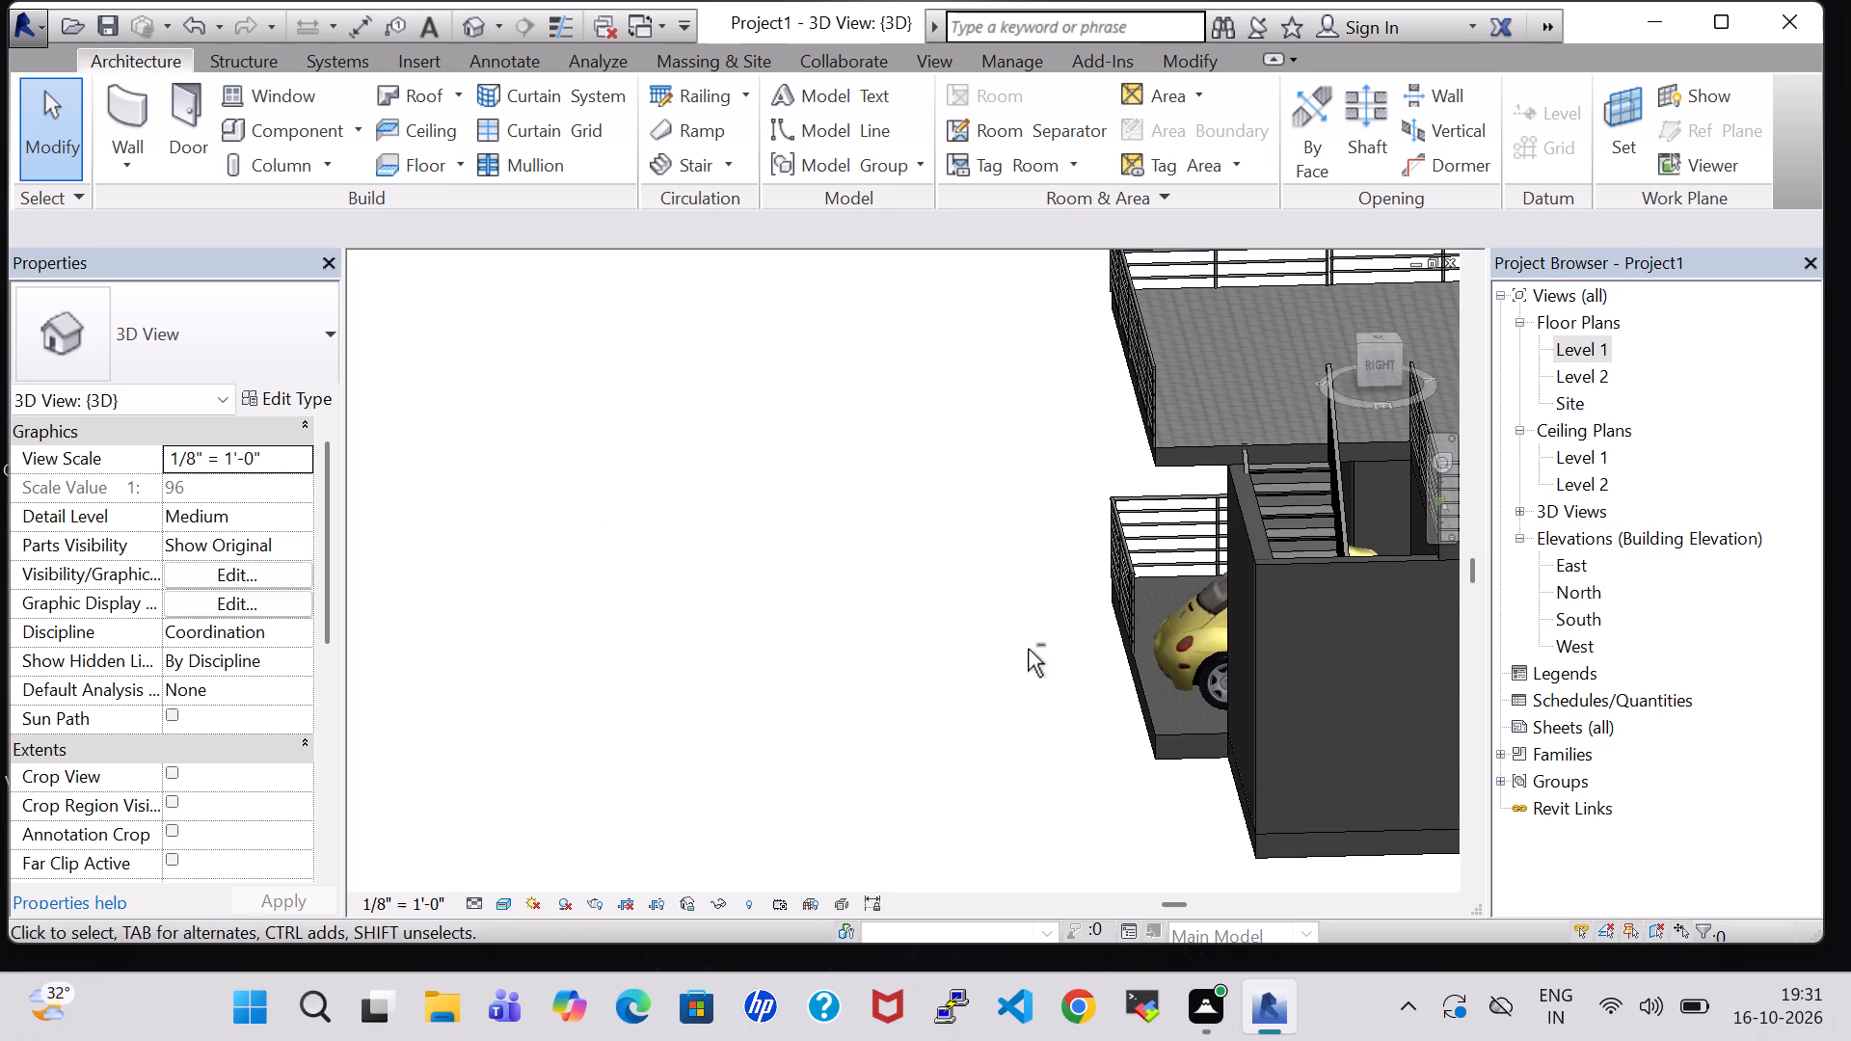
shift+middle_drag(1028, 649, 1007, 645)
shift+middle_drag(969, 489, 973, 547)
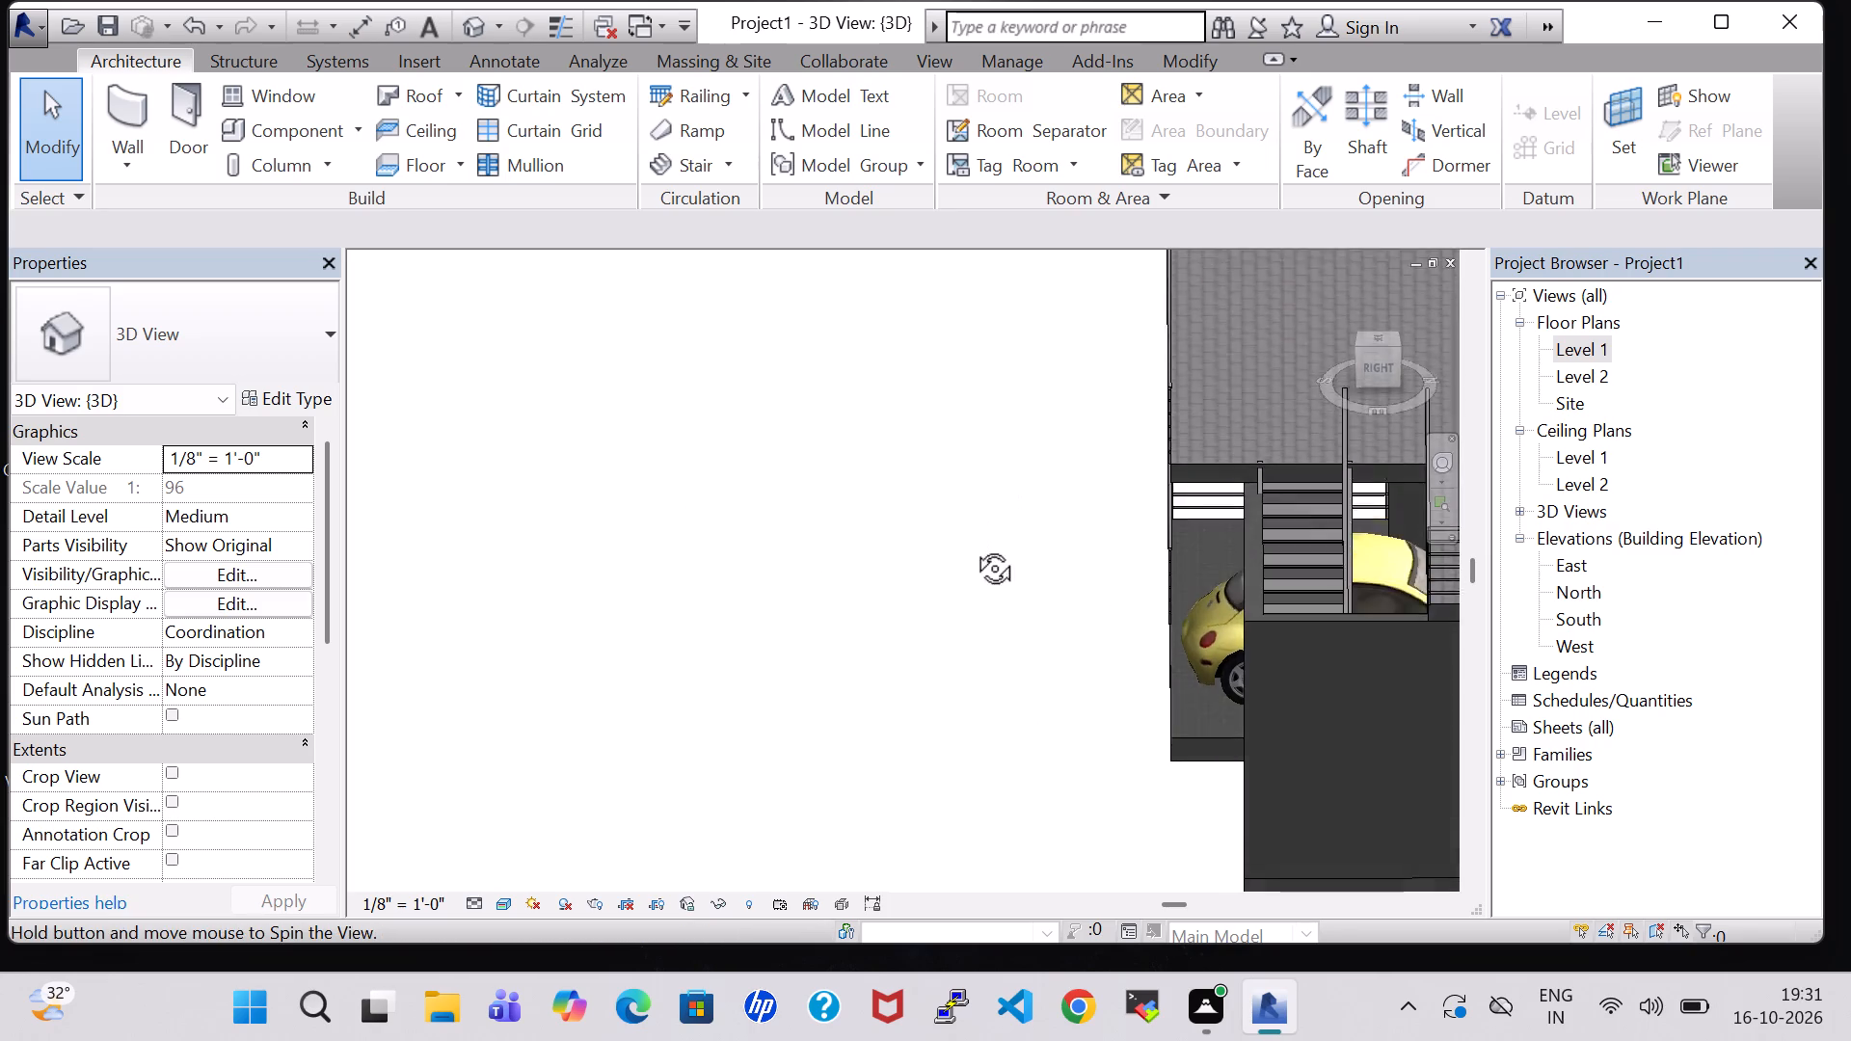
shift+scroll(973, 543, down, 1)
shift+middle_drag(973, 547, 971, 693)
shift+middle_drag(1076, 616, 1166, 622)
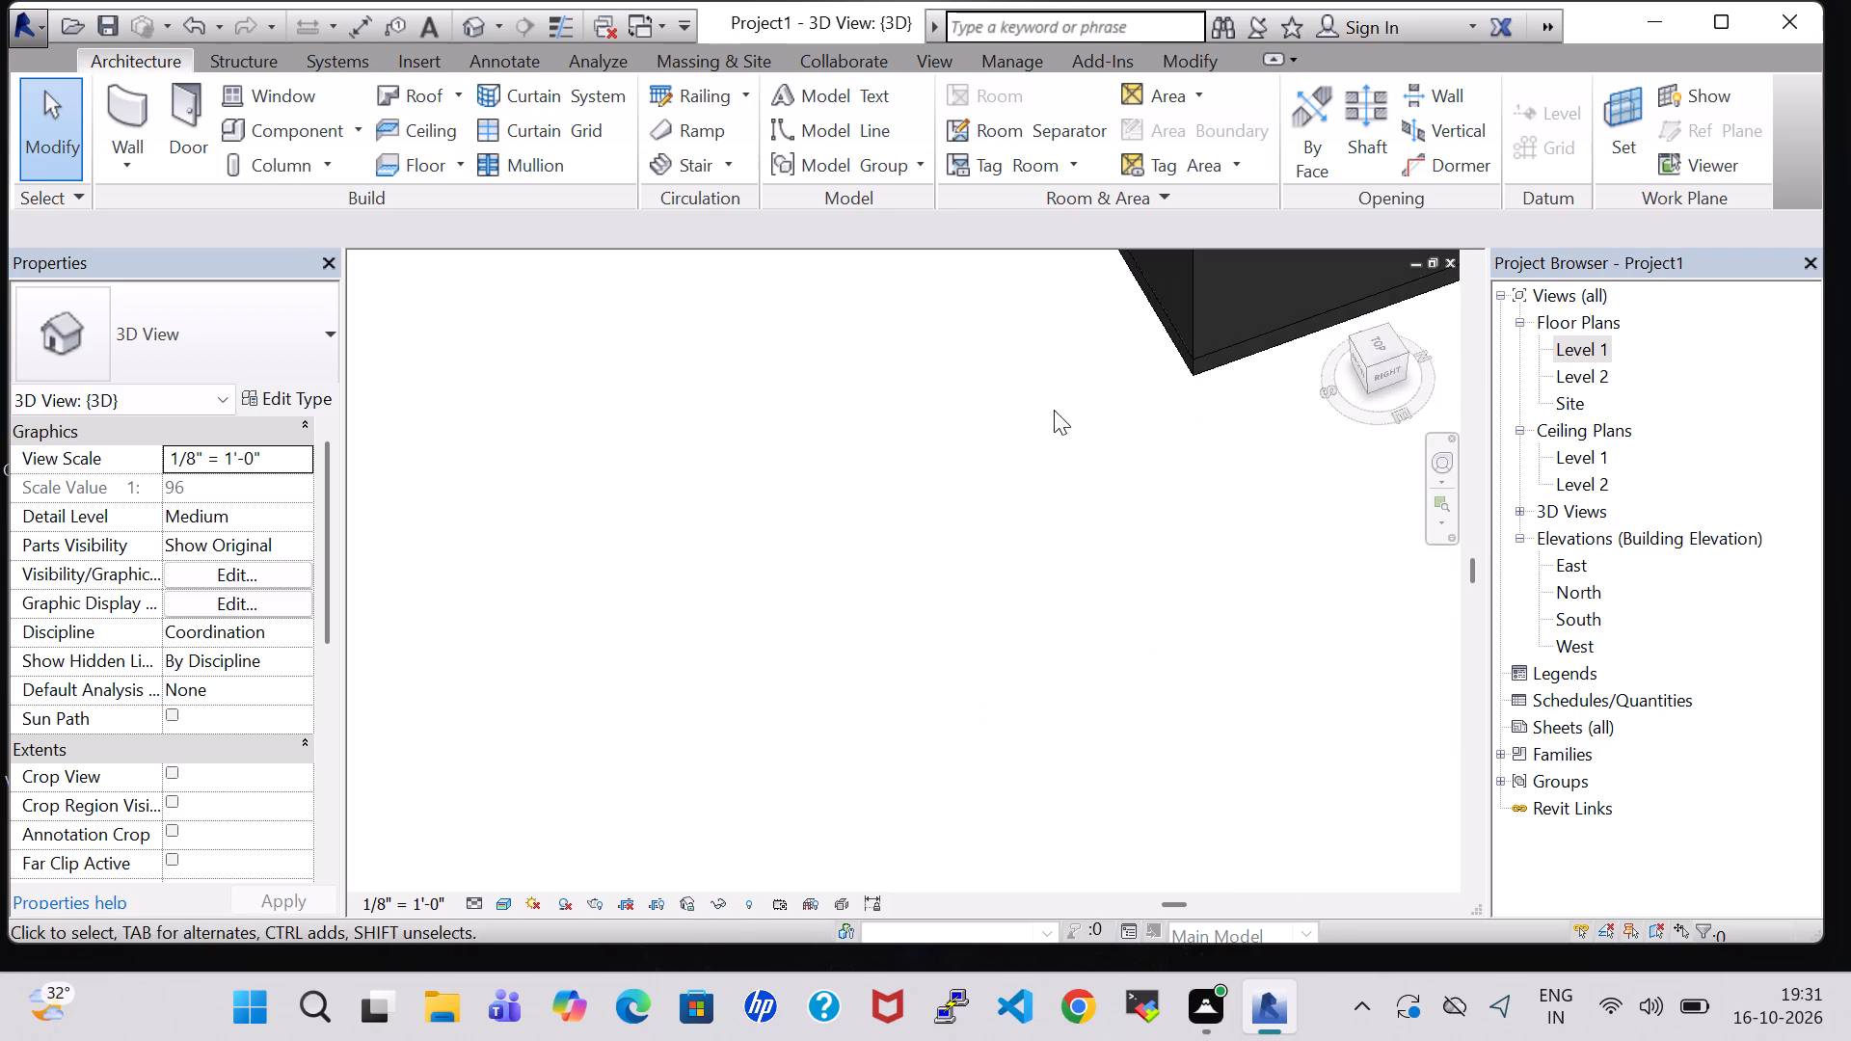
middle_drag(1051, 389, 1265, 788)
shift+middle_drag(1280, 709, 1279, 642)
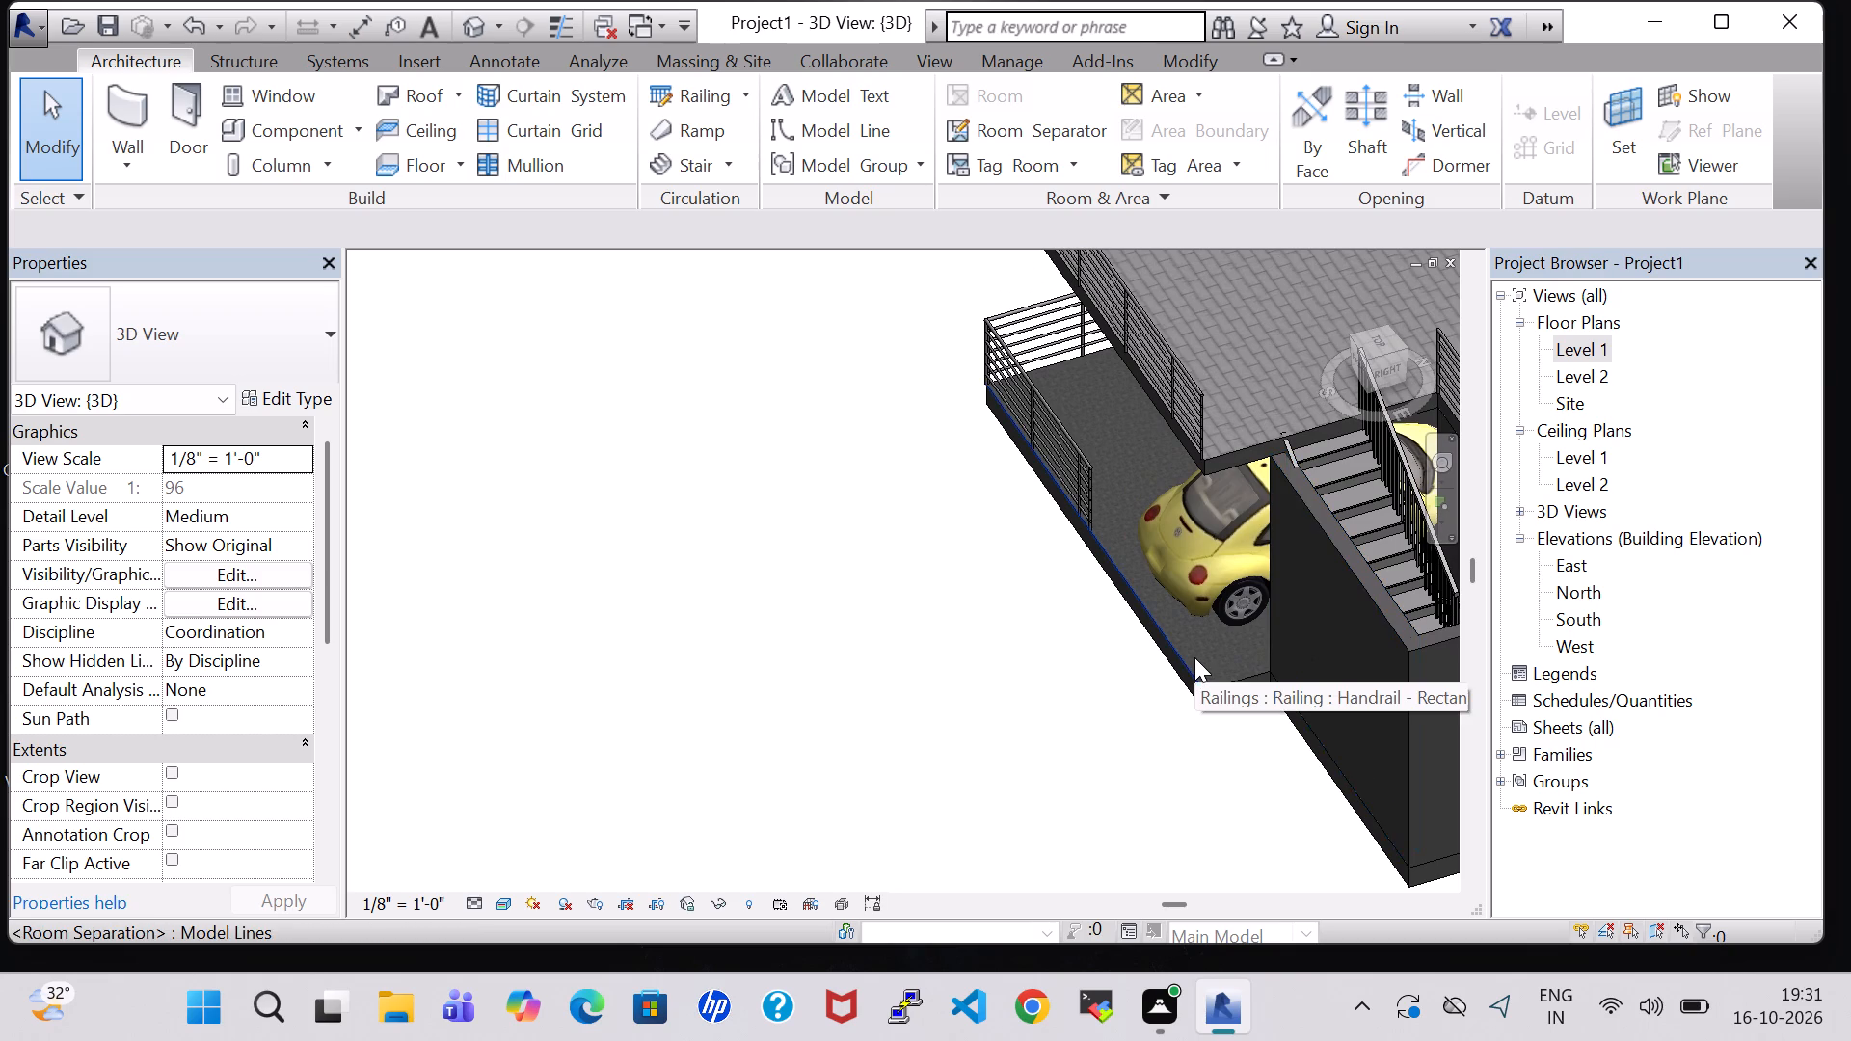
shift+middle_drag(1041, 768, 1051, 759)
shift+middle_drag(1066, 759, 1020, 687)
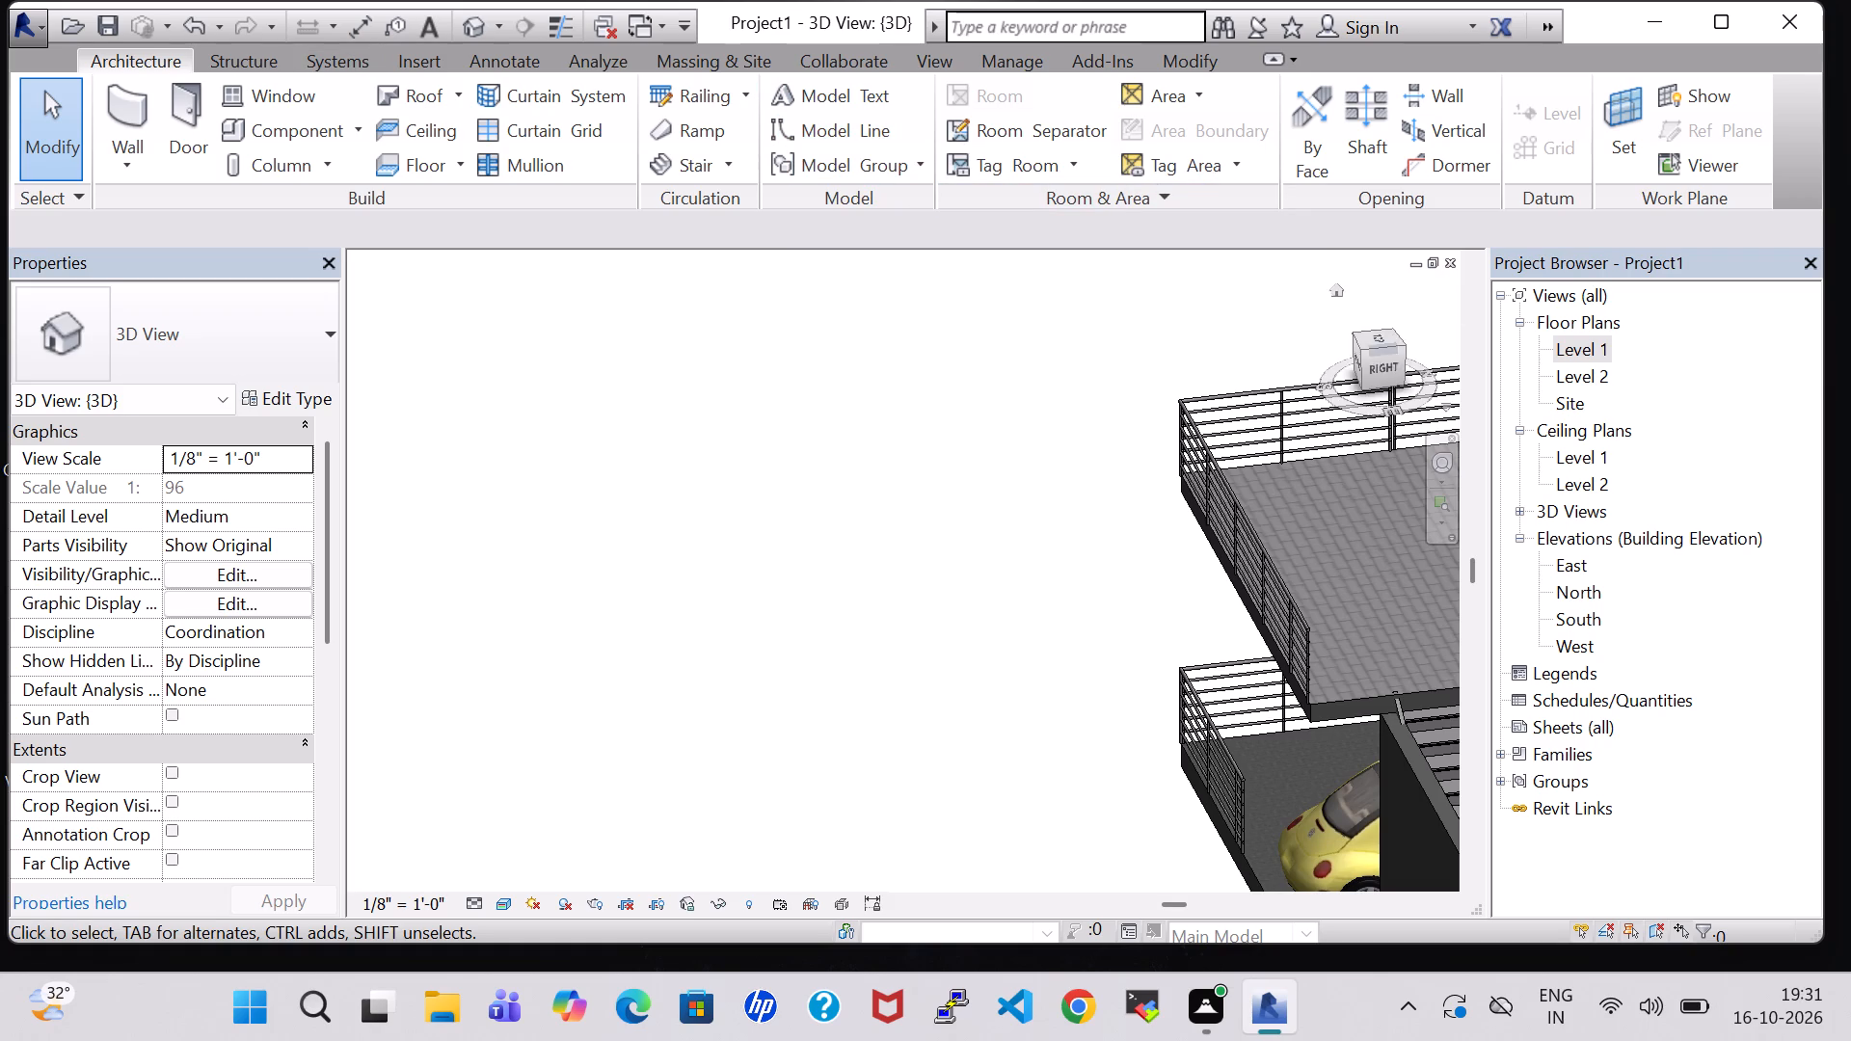
Review the Level 1 floor plan from the Kitchen down to the Portico and stair.
double_click(1588, 351)
scroll(1159, 444, down, 3)
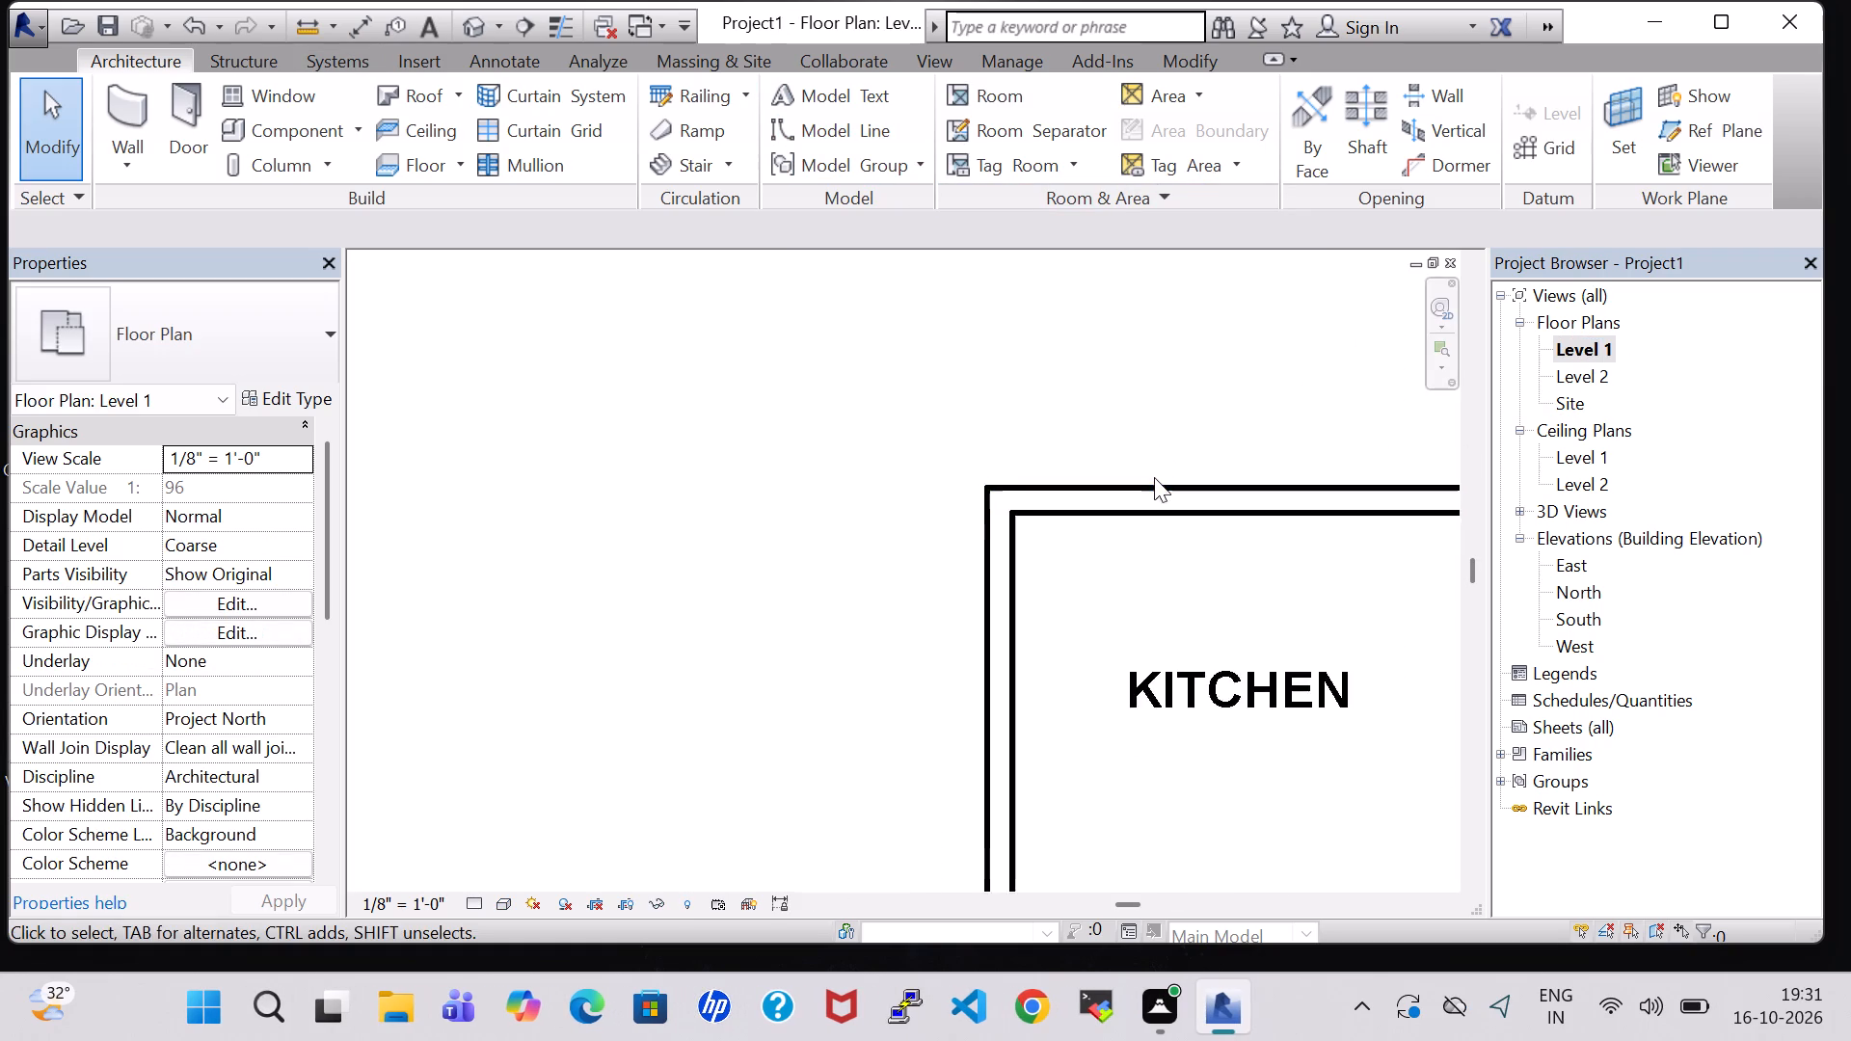
scroll(1154, 477, down, 3)
middle_drag(1153, 534, 880, 305)
scroll(880, 305, down, 5)
middle_drag(1344, 686, 1341, 597)
scroll(1335, 593, up, 3)
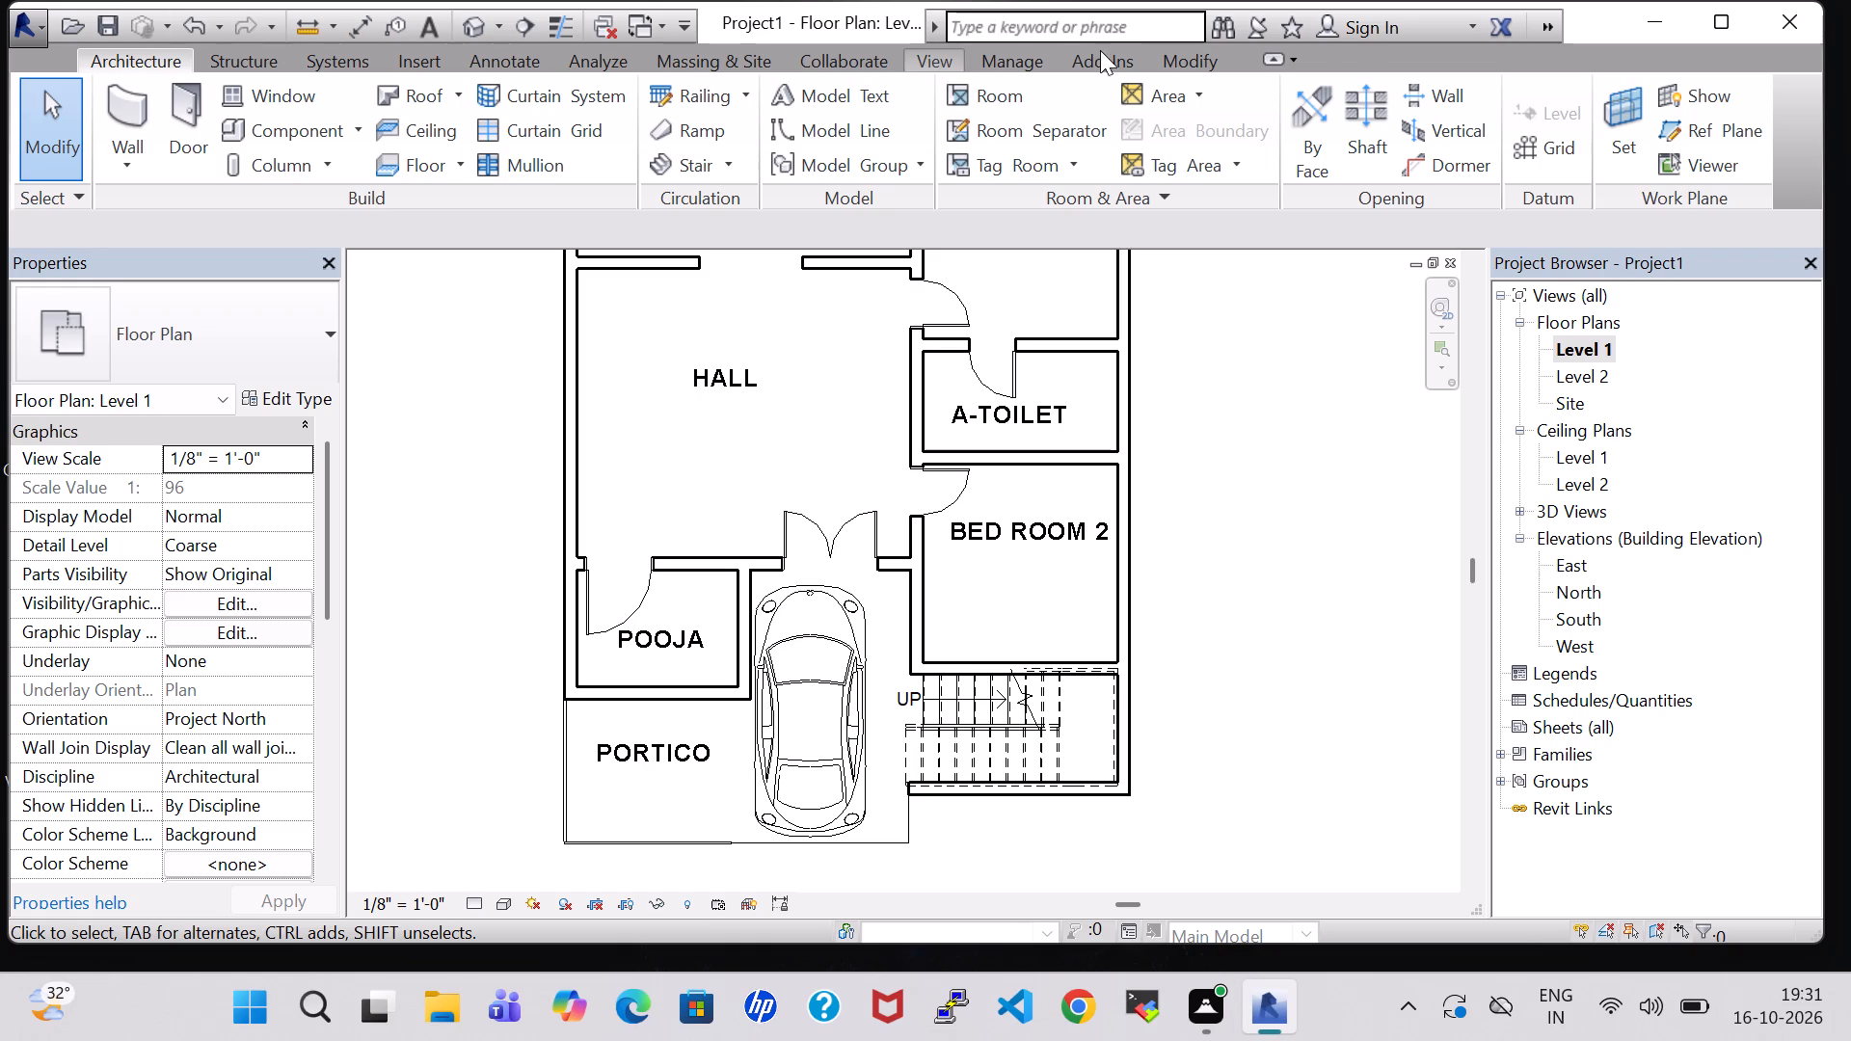
Examine the house's front in the 3D view, including the portico, car, stair and roof railings.
click(472, 12)
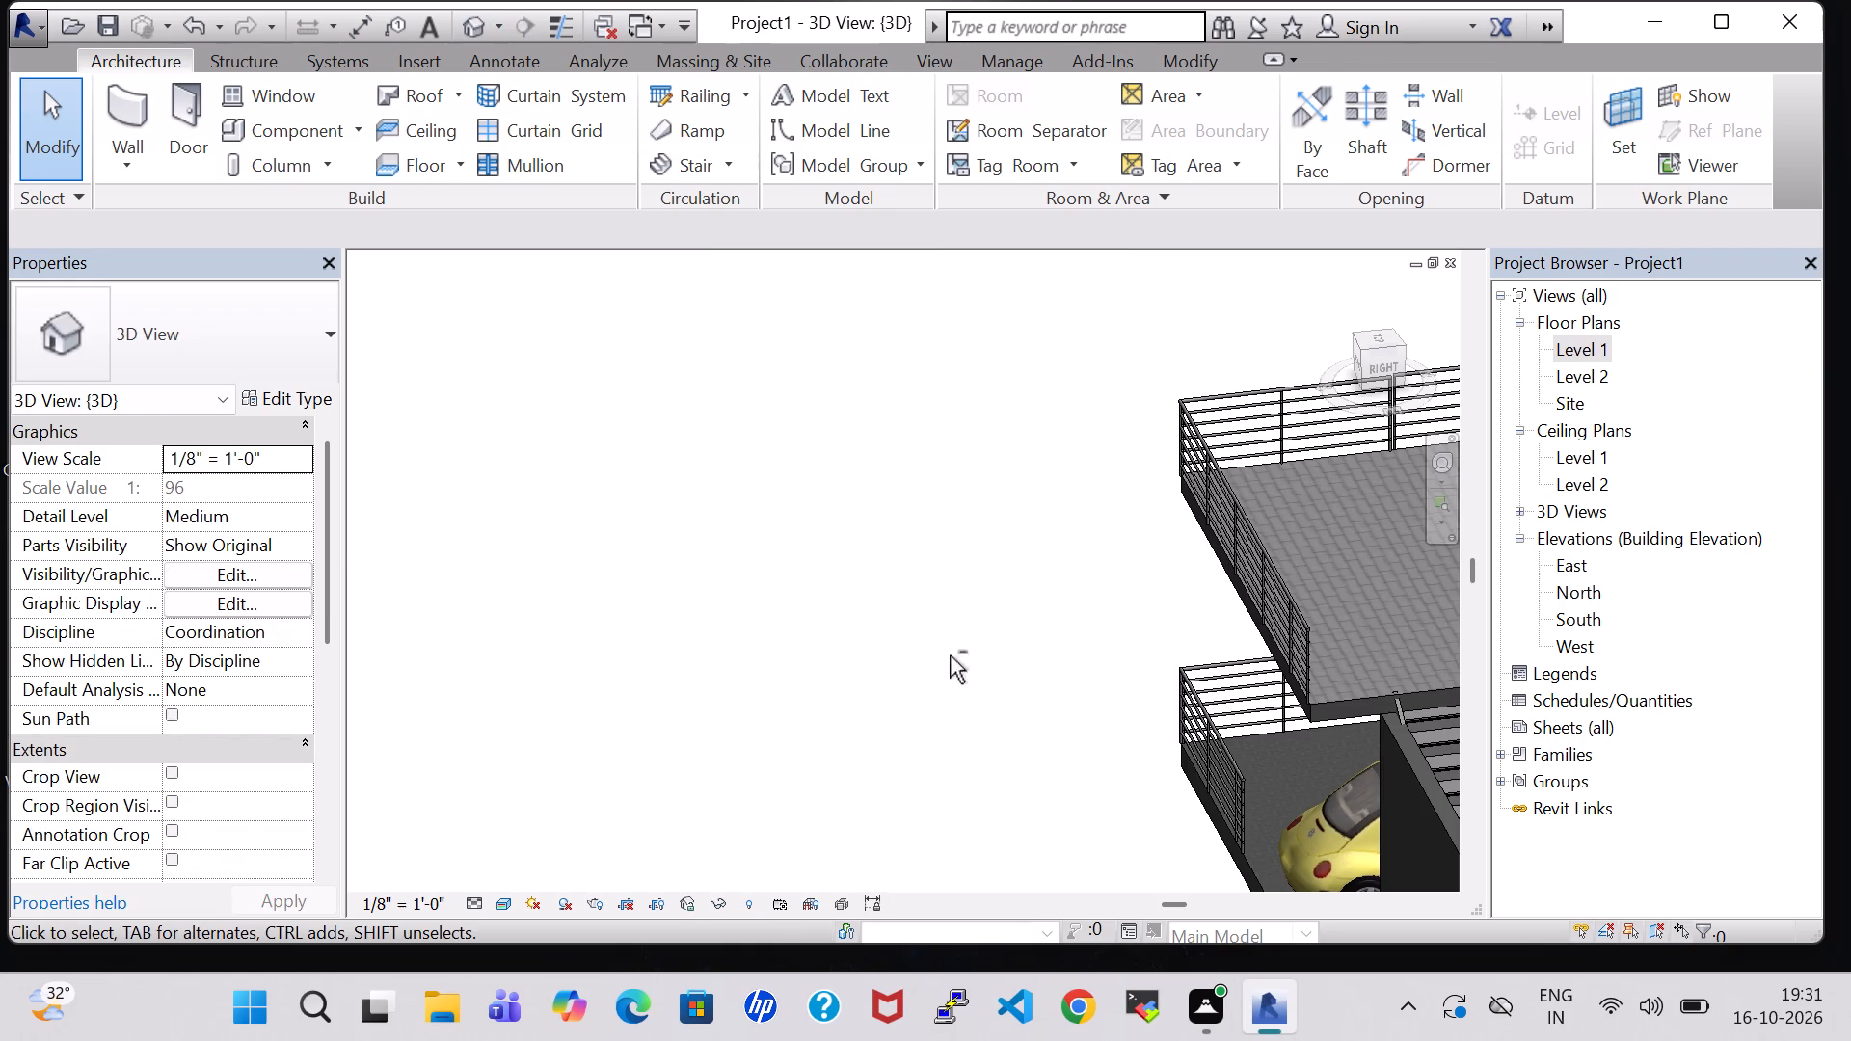
shift+middle_drag(950, 655, 1121, 620)
shift+middle_click(1110, 617)
middle_drag(951, 729, 1347, 707)
shift+middle_drag(1310, 721, 1363, 707)
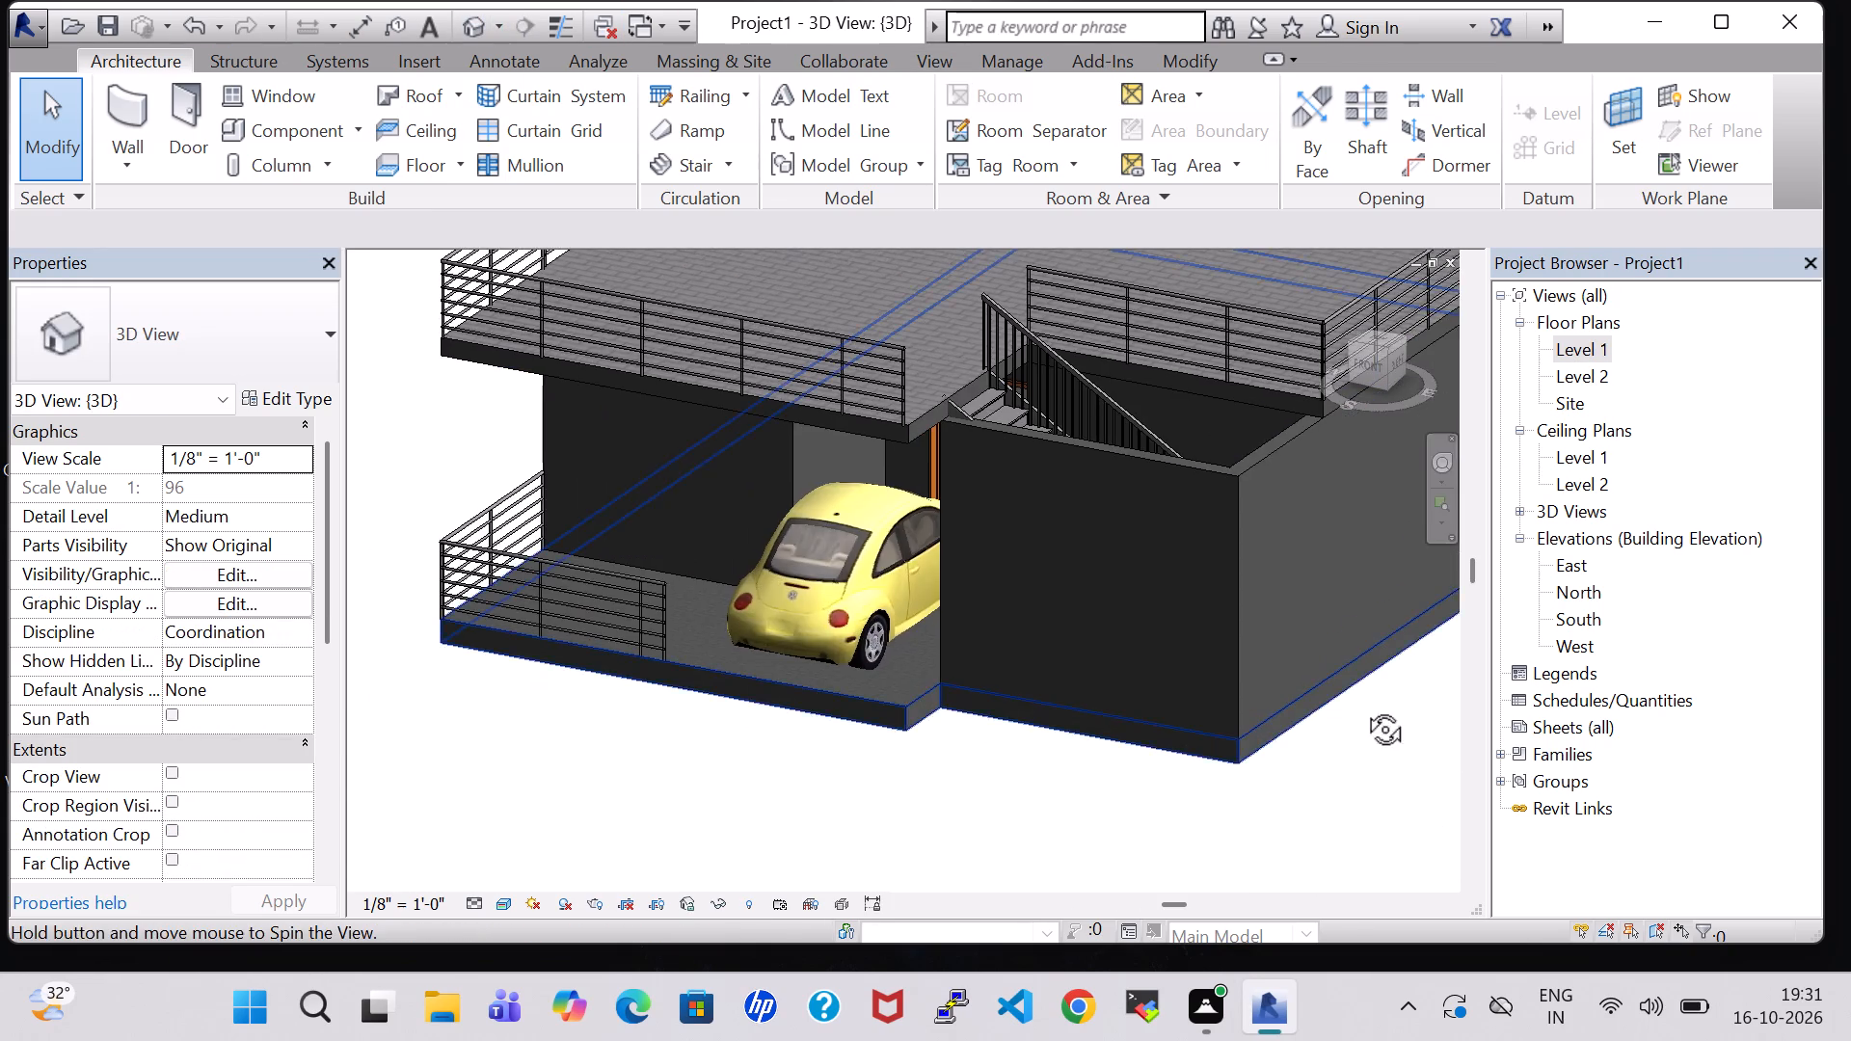
shift+middle_drag(1363, 707, 1375, 642)
shift+scroll(1375, 642, down, 1)
middle_drag(1096, 737, 1343, 565)
shift+middle_drag(1196, 696, 1208, 700)
shift+middle_drag(1209, 530, 1209, 570)
shift+scroll(1209, 570, down, 1)
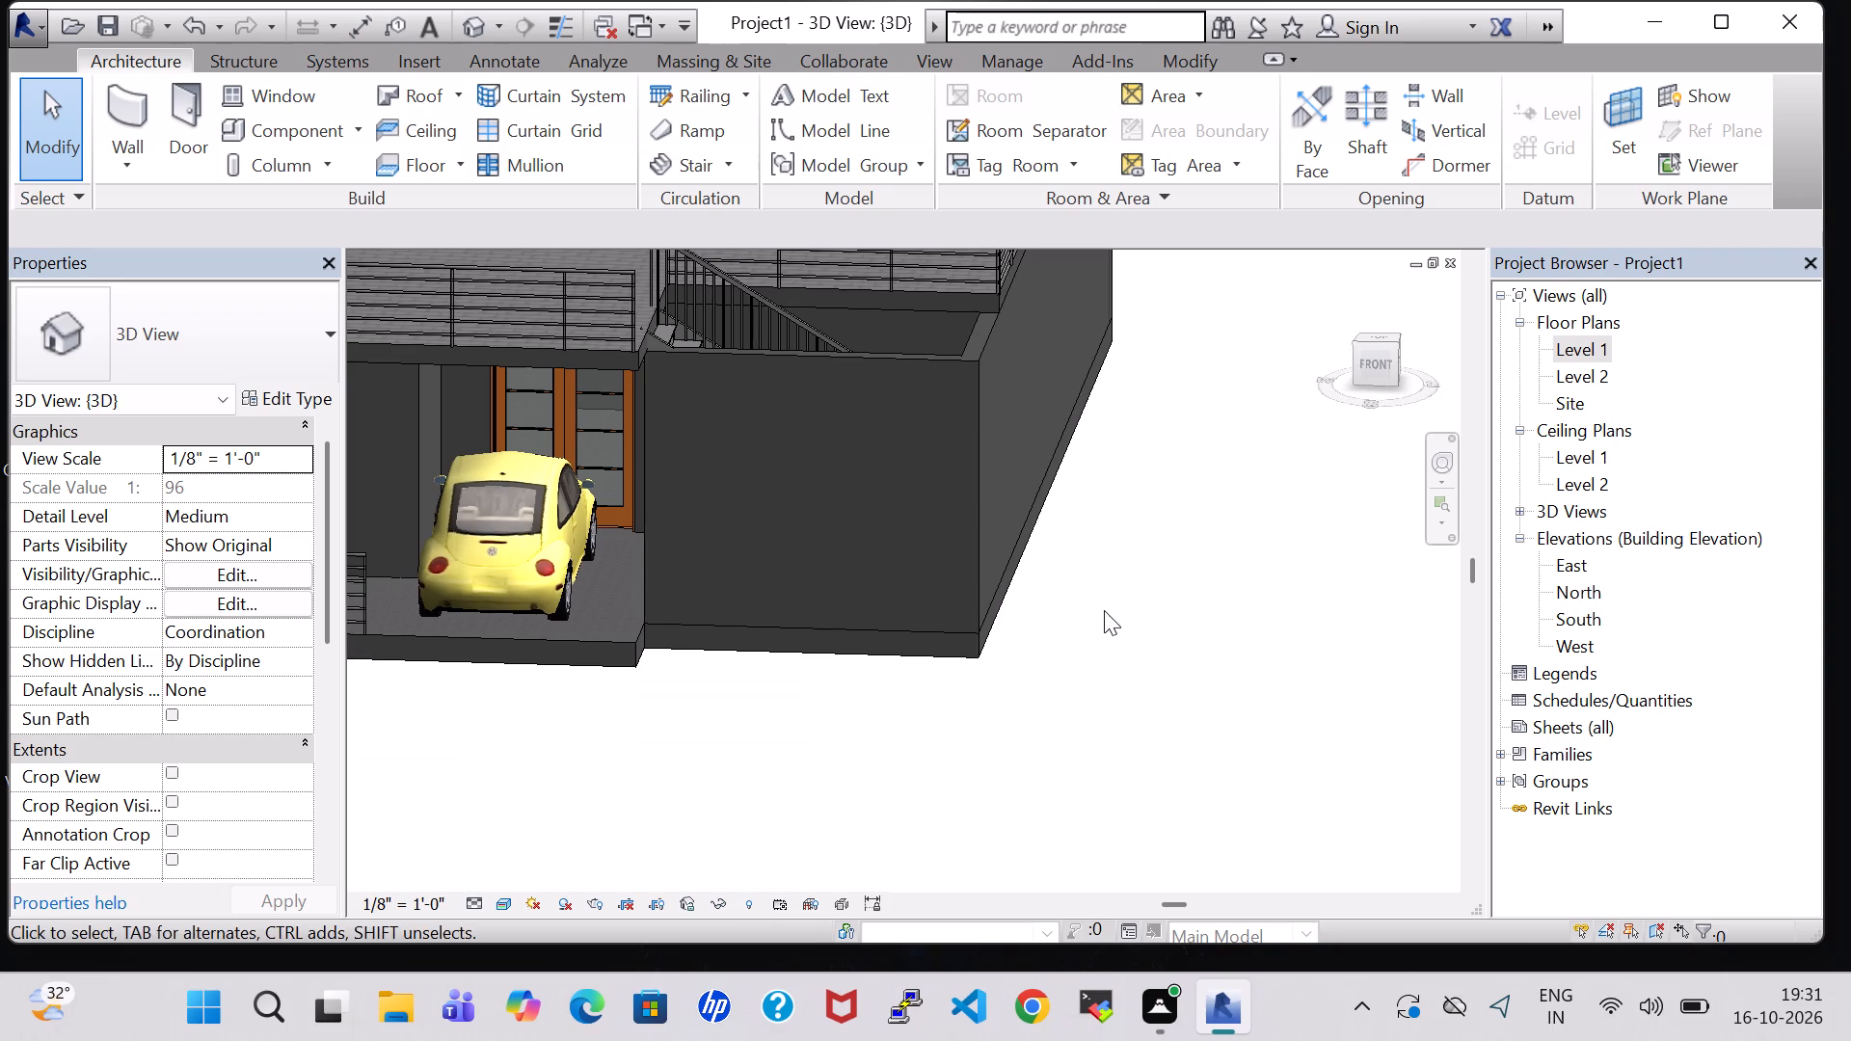
shift+middle_drag(1104, 610, 1115, 571)
middle_drag(1091, 598, 1278, 588)
scroll(1261, 590, down, 1)
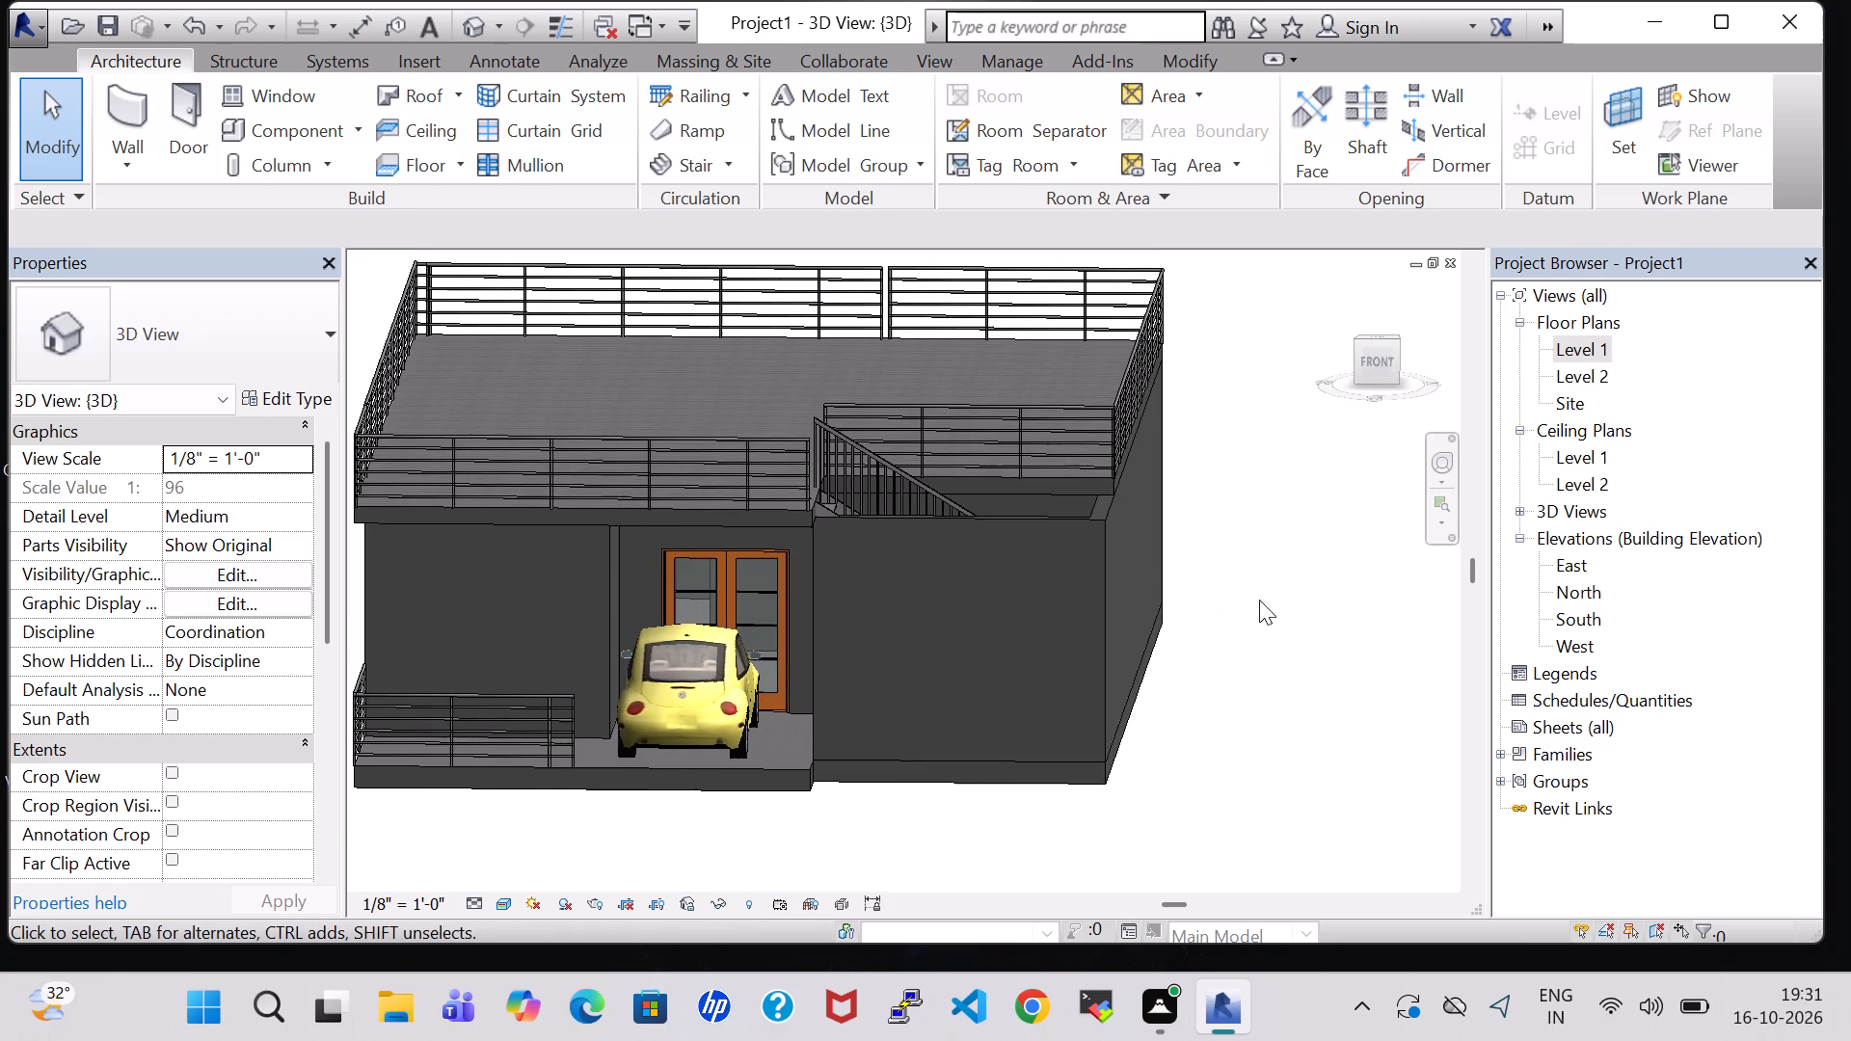
shift+middle_drag(1221, 698, 1225, 662)
scroll(1222, 662, down, 1)
middle_drag(1219, 681, 1300, 638)
shift+middle_drag(1285, 650, 1285, 631)
middle_drag(1282, 667, 1286, 522)
shift+middle_drag(1286, 522, 1286, 543)
shift+scroll(1286, 522, down, 1)
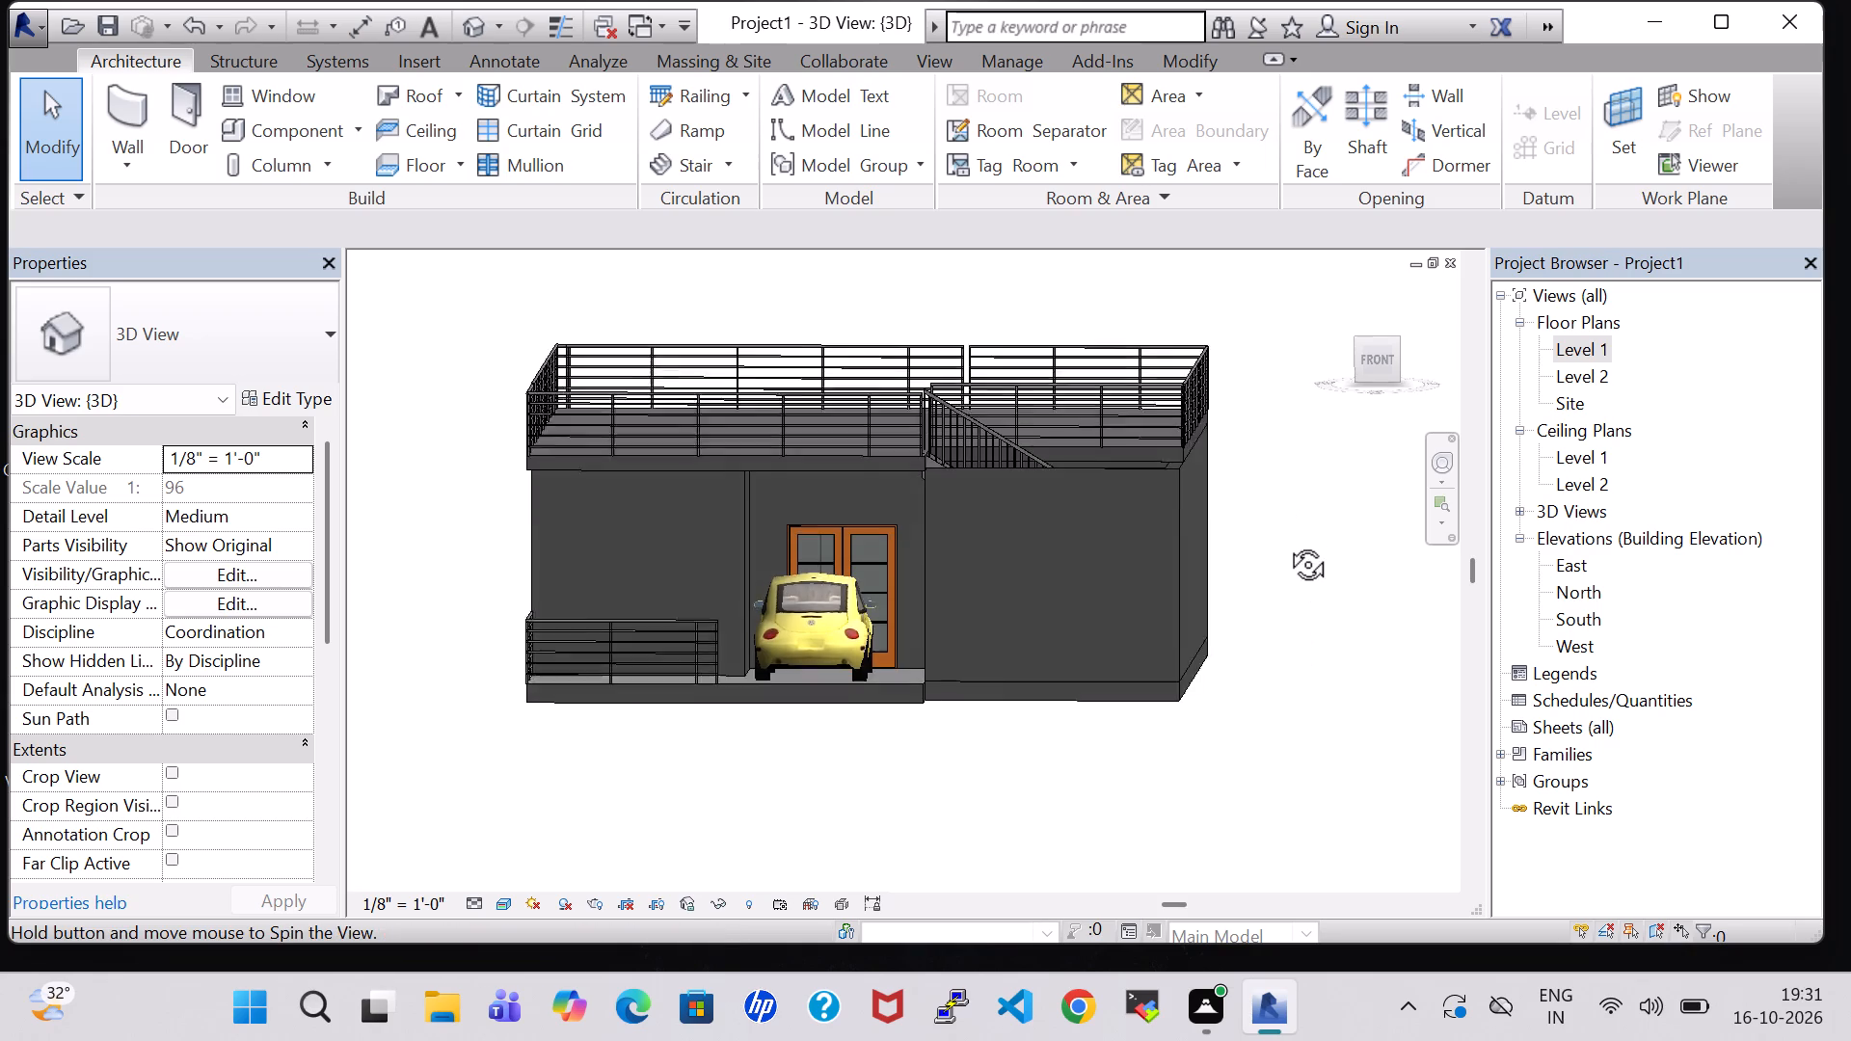
shift+middle_drag(1286, 543, 1286, 555)
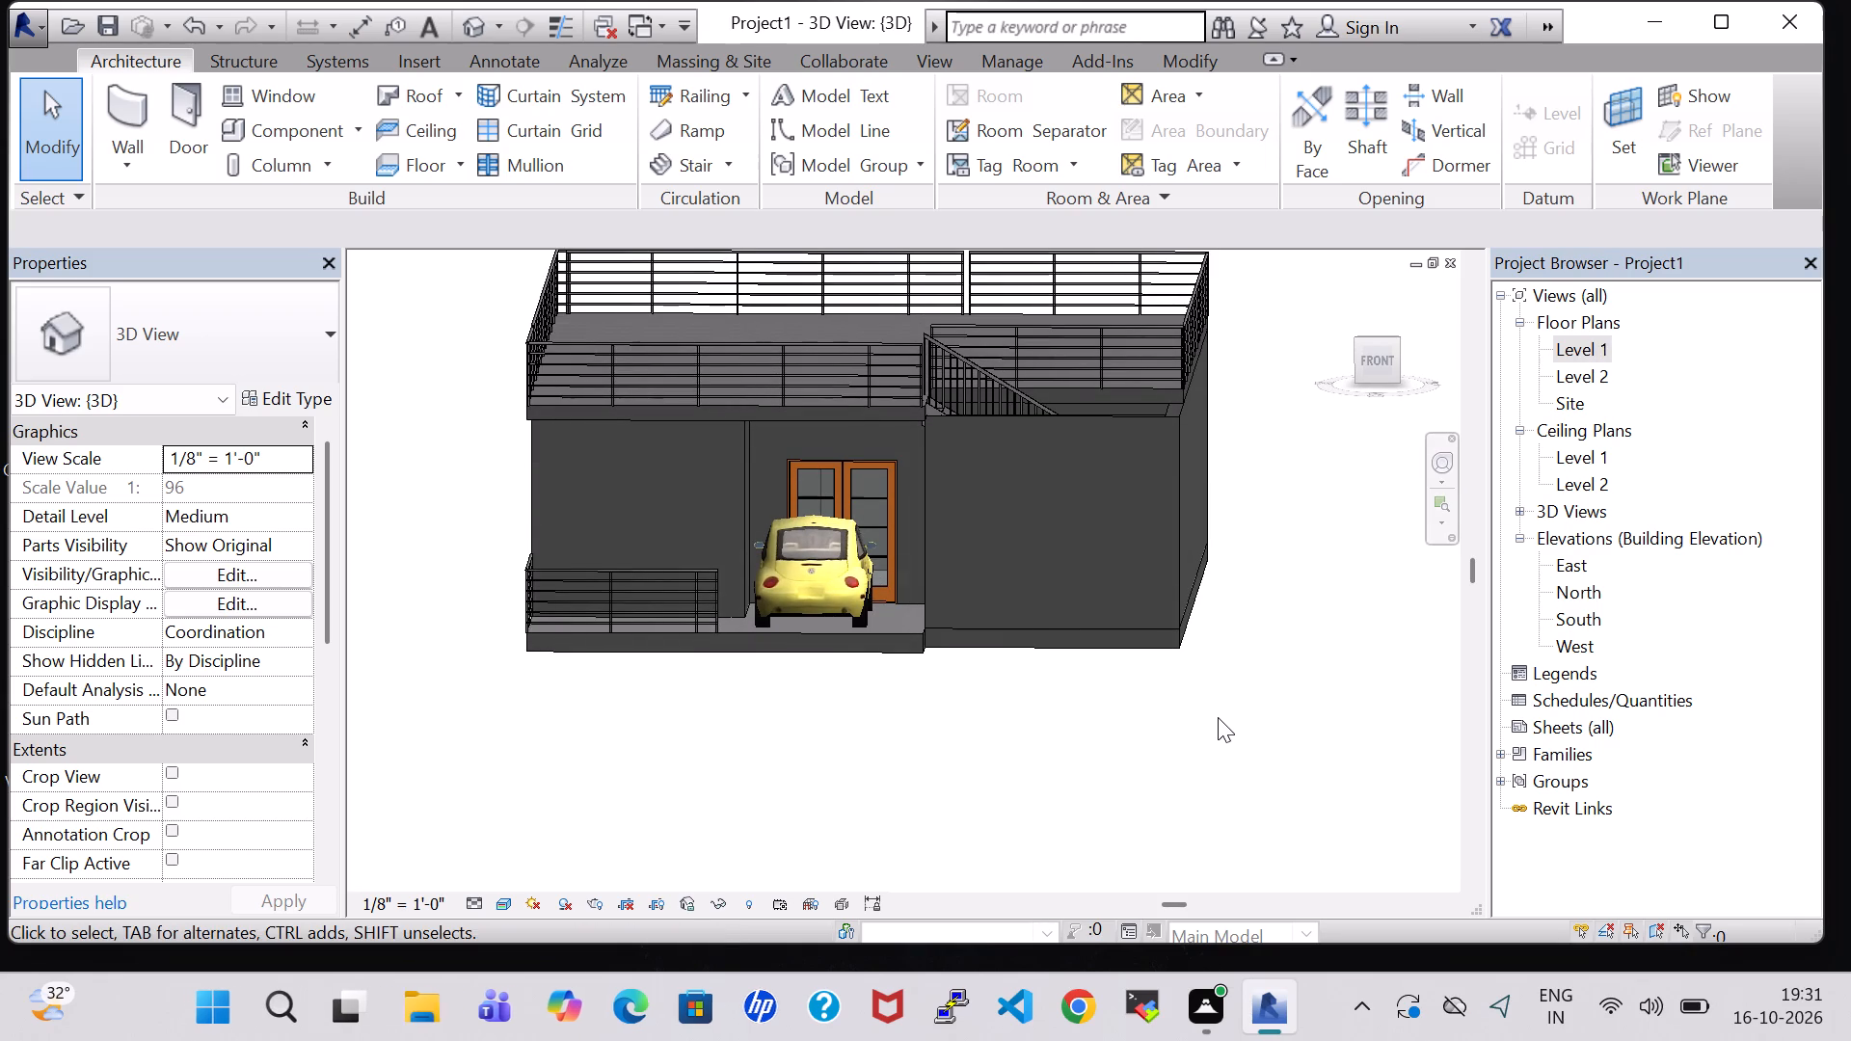
Hide the Roofs category in the 3D view through its Visibility/Graphic Overrides.
text(VV)
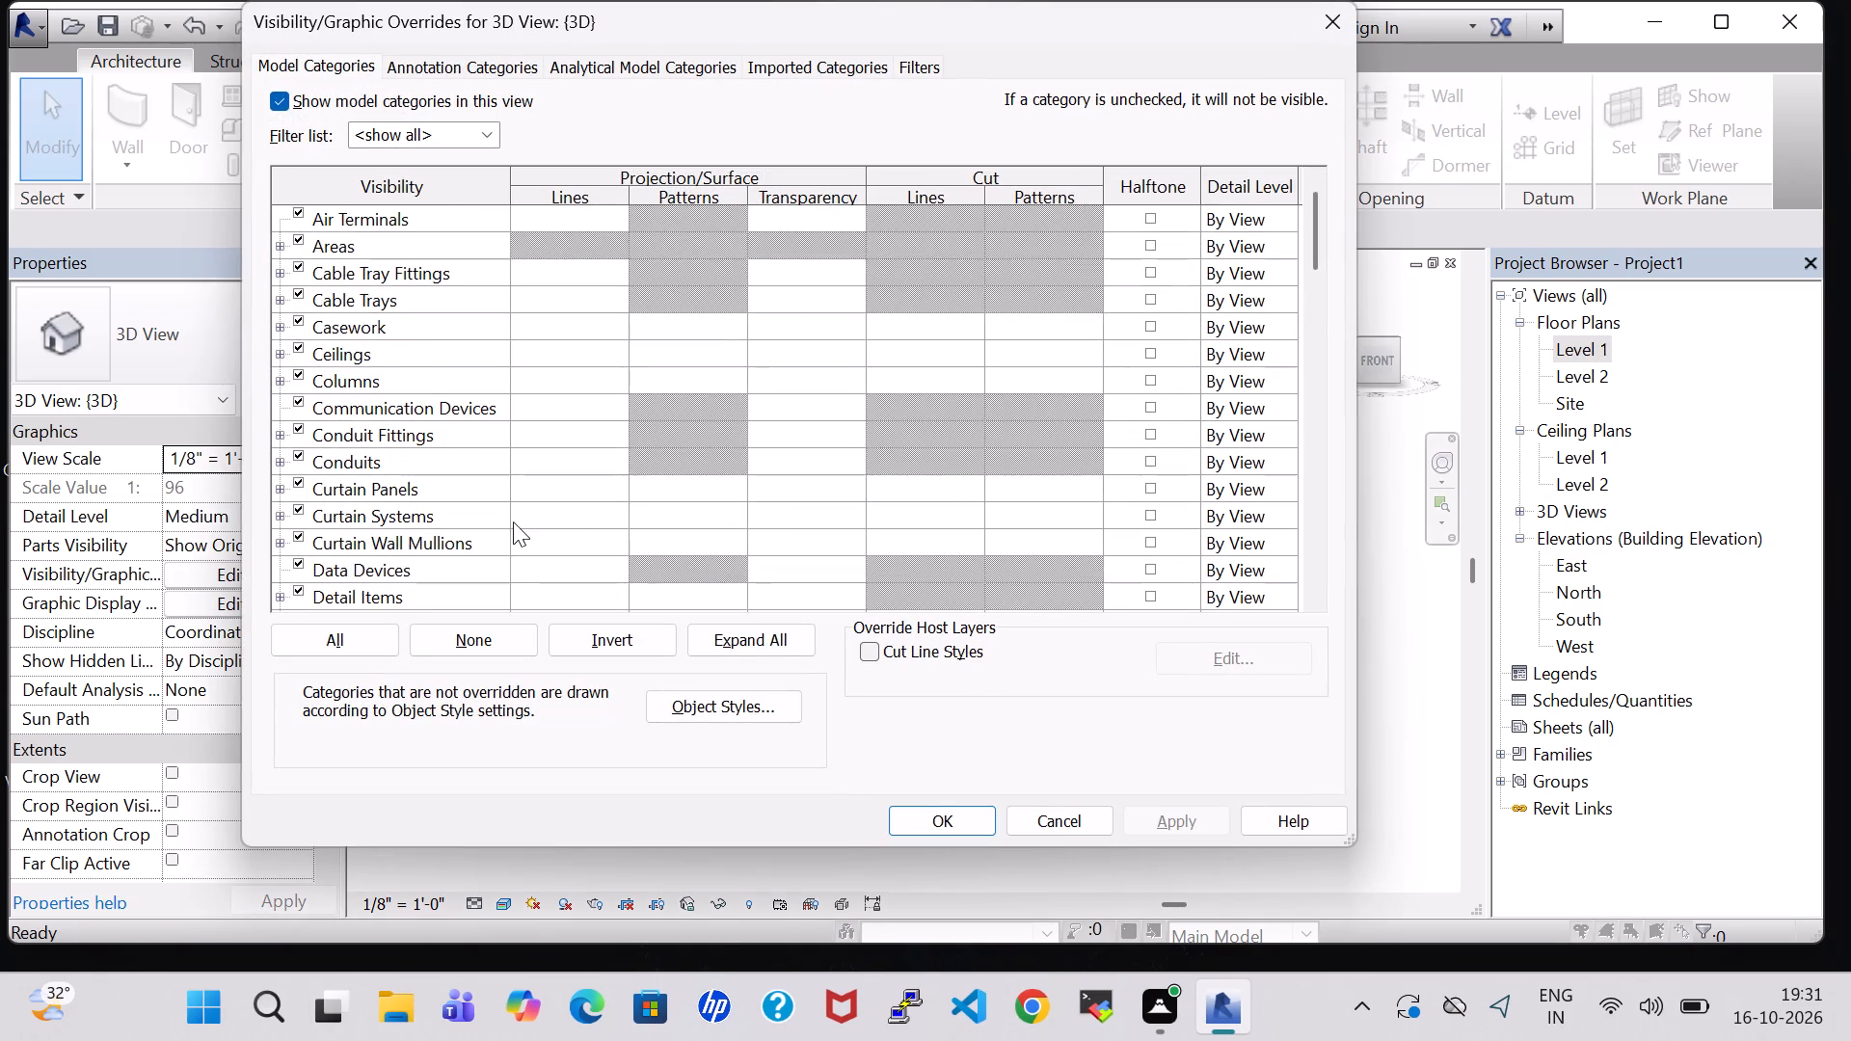
scroll(513, 521, down, 20)
scroll(513, 521, down, 20)
scroll(513, 521, down, 3)
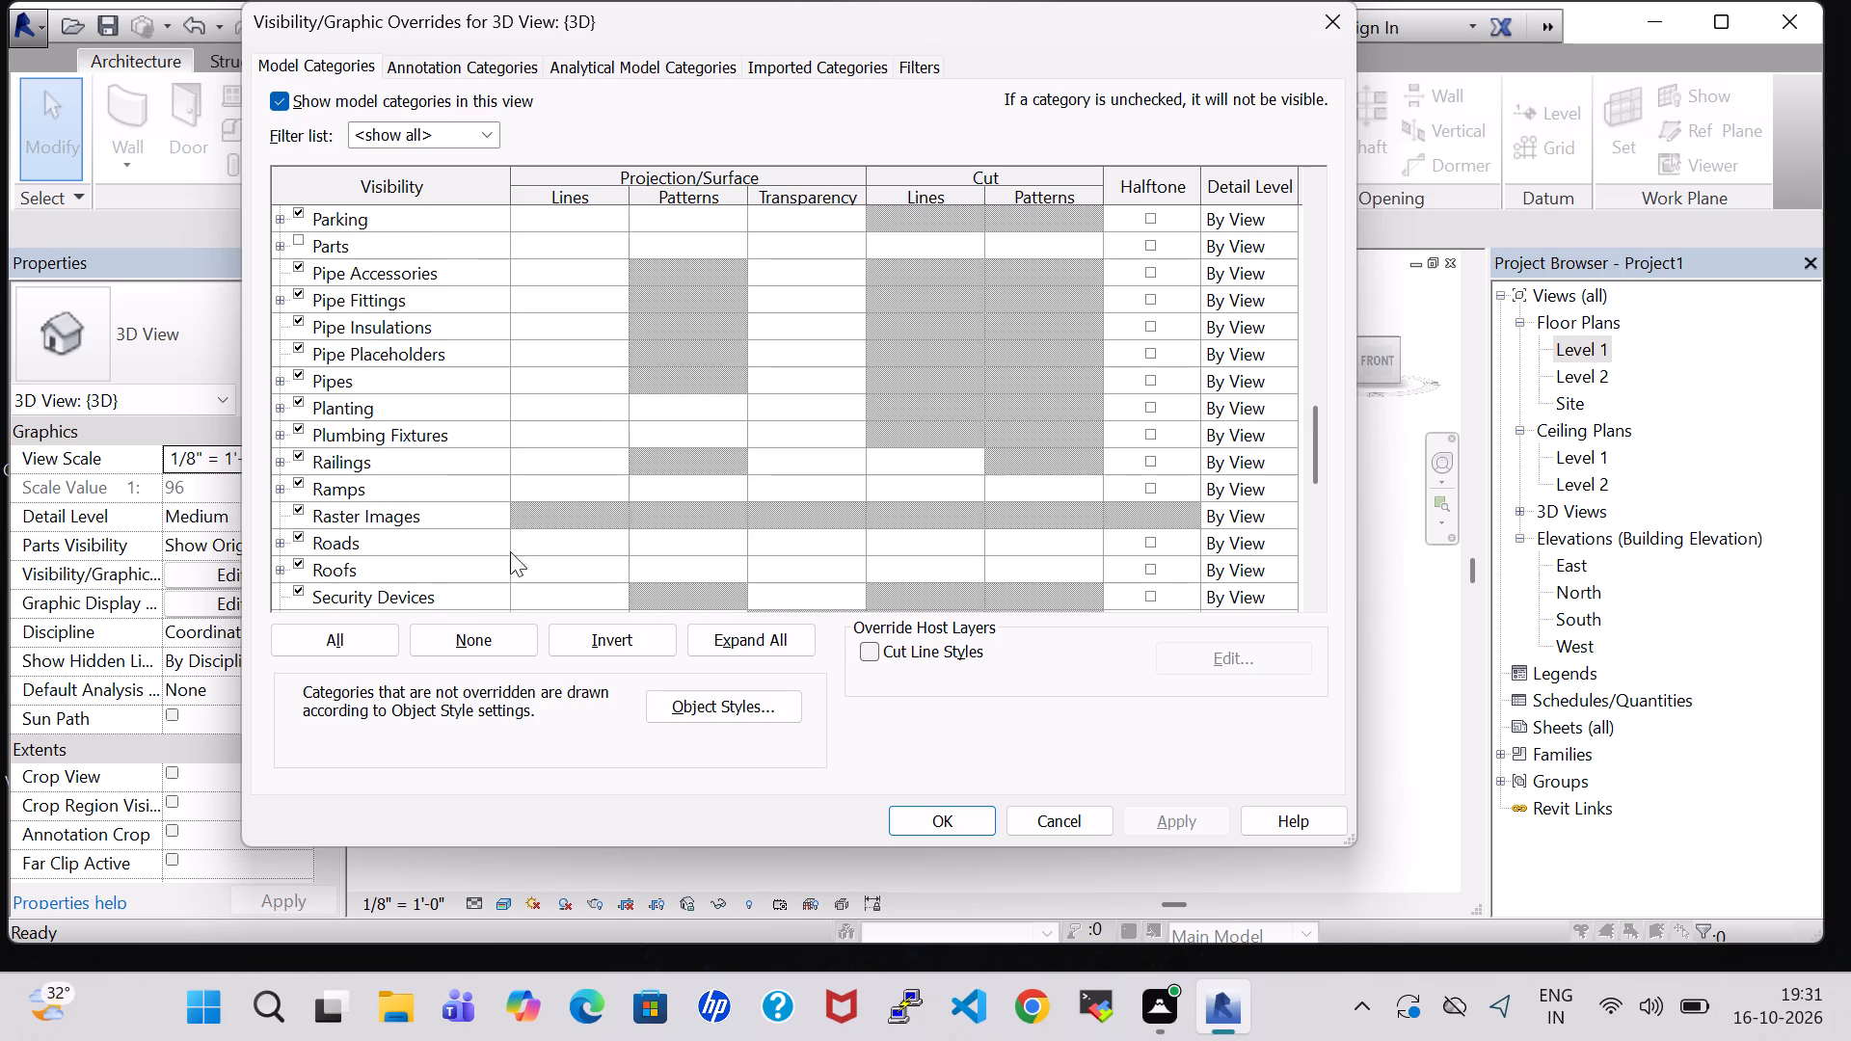
scroll(510, 551, down, 4)
scroll(315, 507, down, 18)
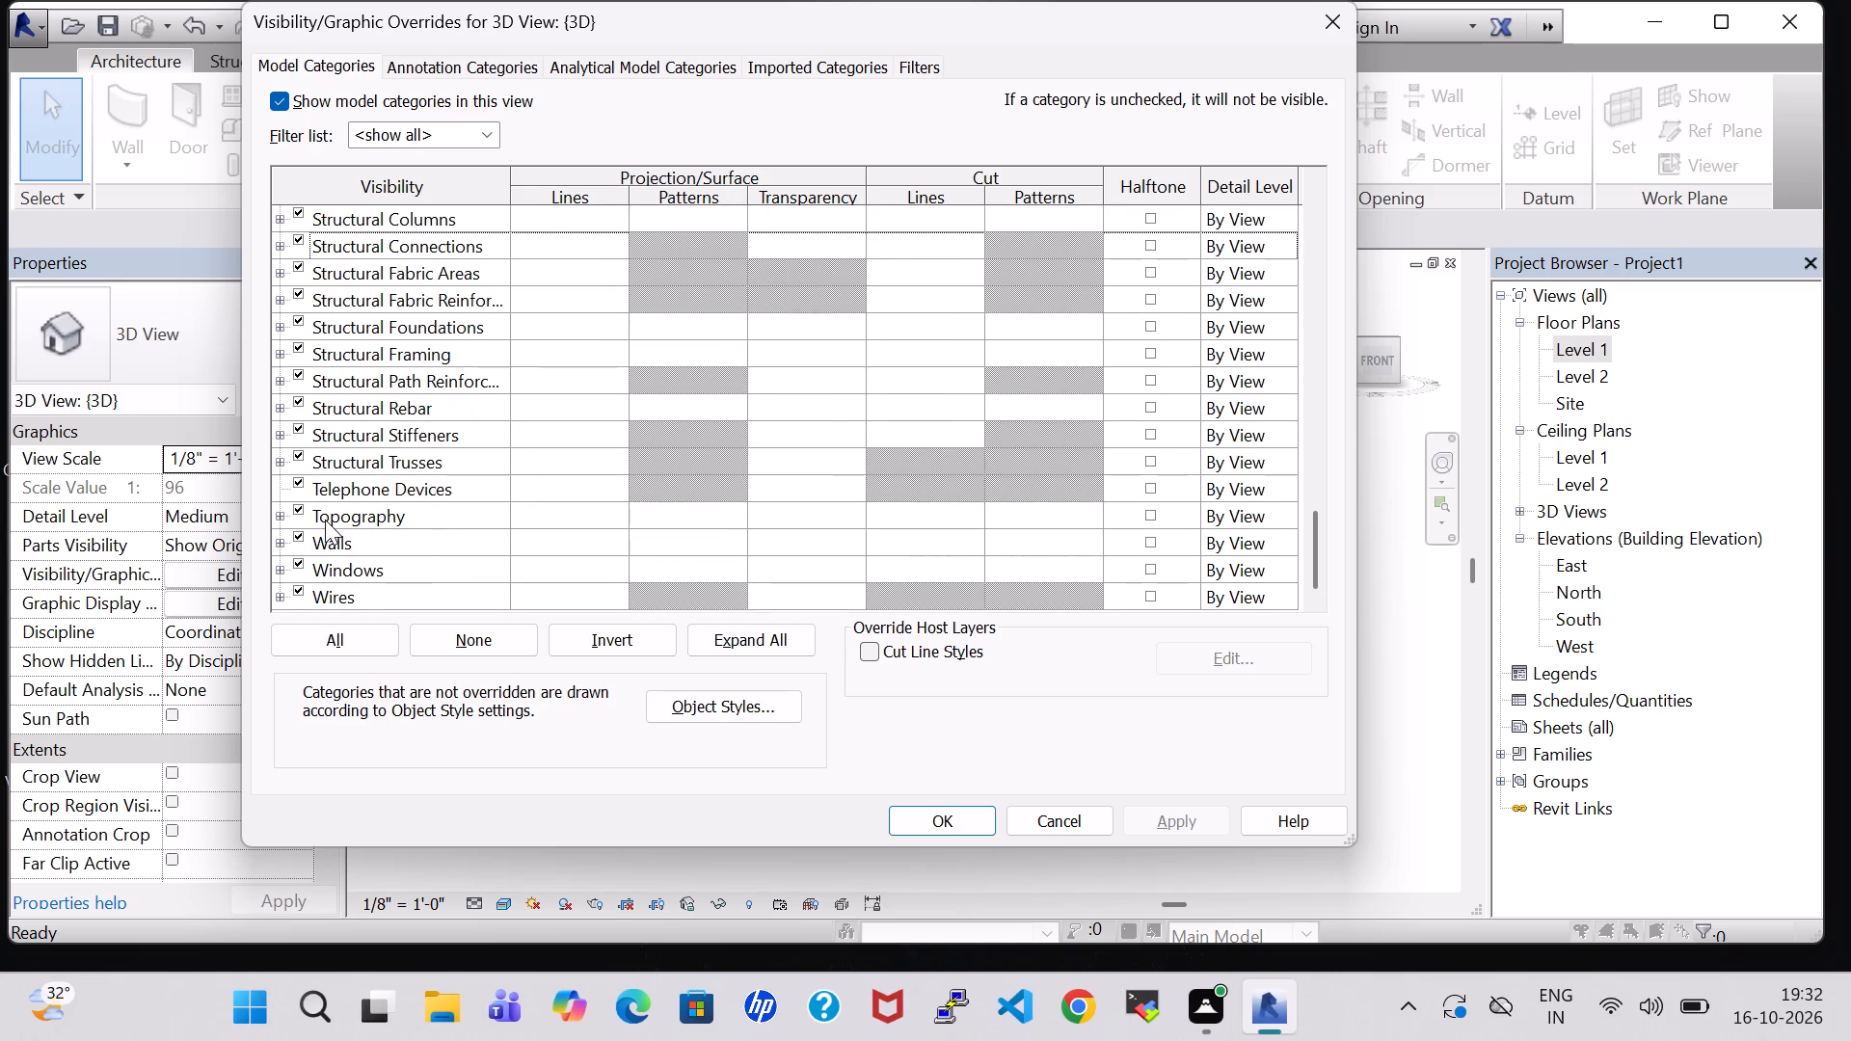
scroll(325, 520, down, 5)
scroll(325, 520, up, 11)
click(325, 520)
key(r)
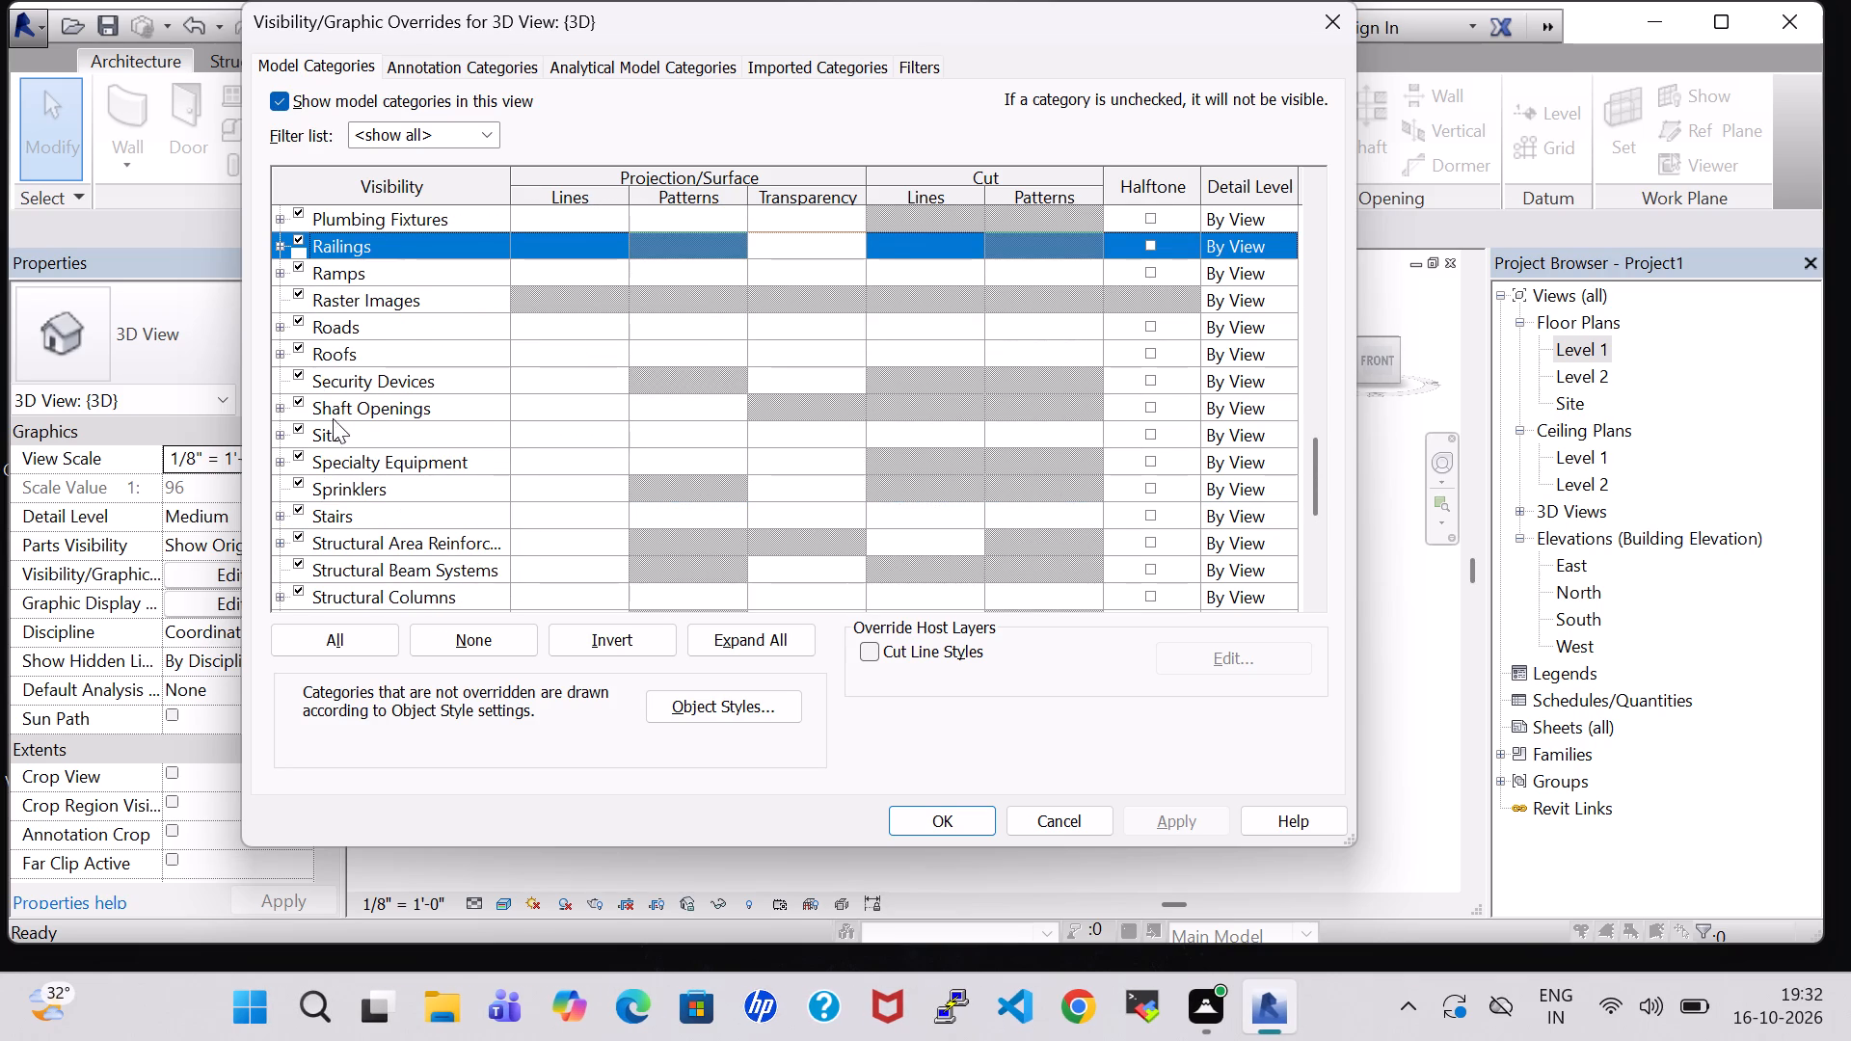
click(301, 344)
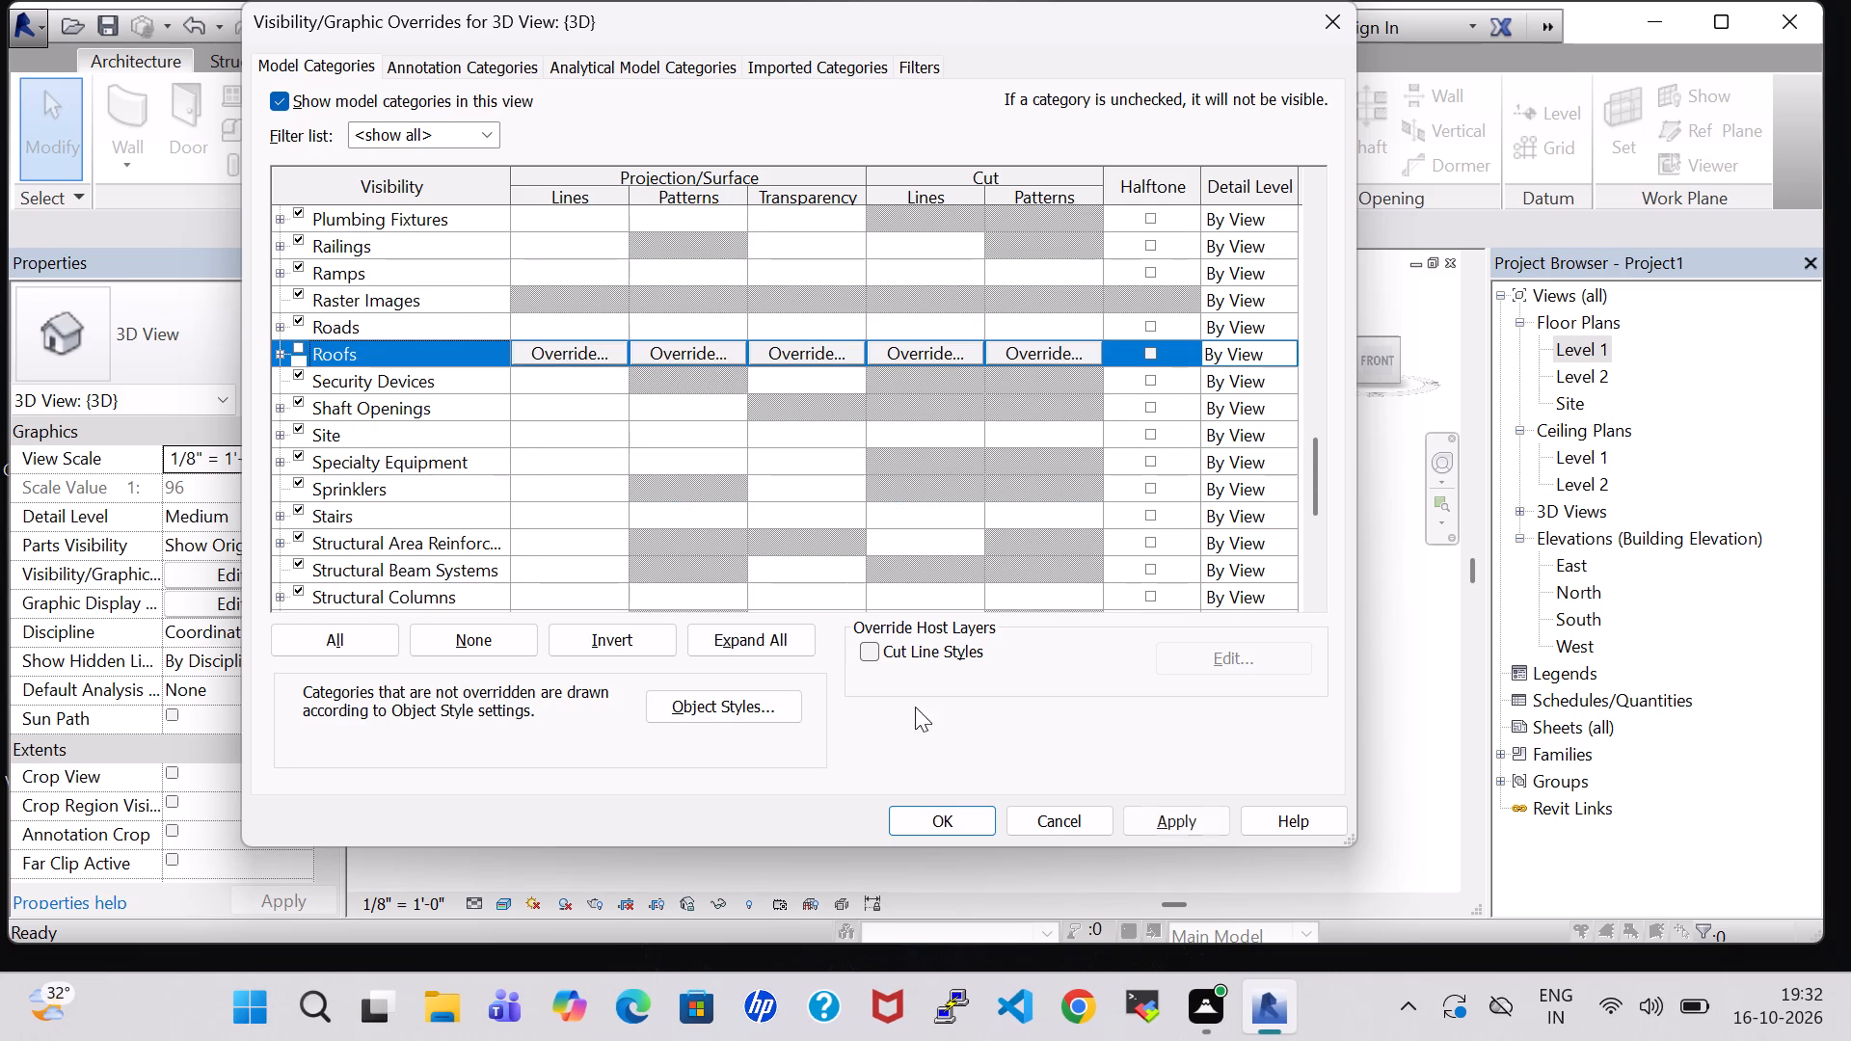
click(1175, 817)
click(970, 815)
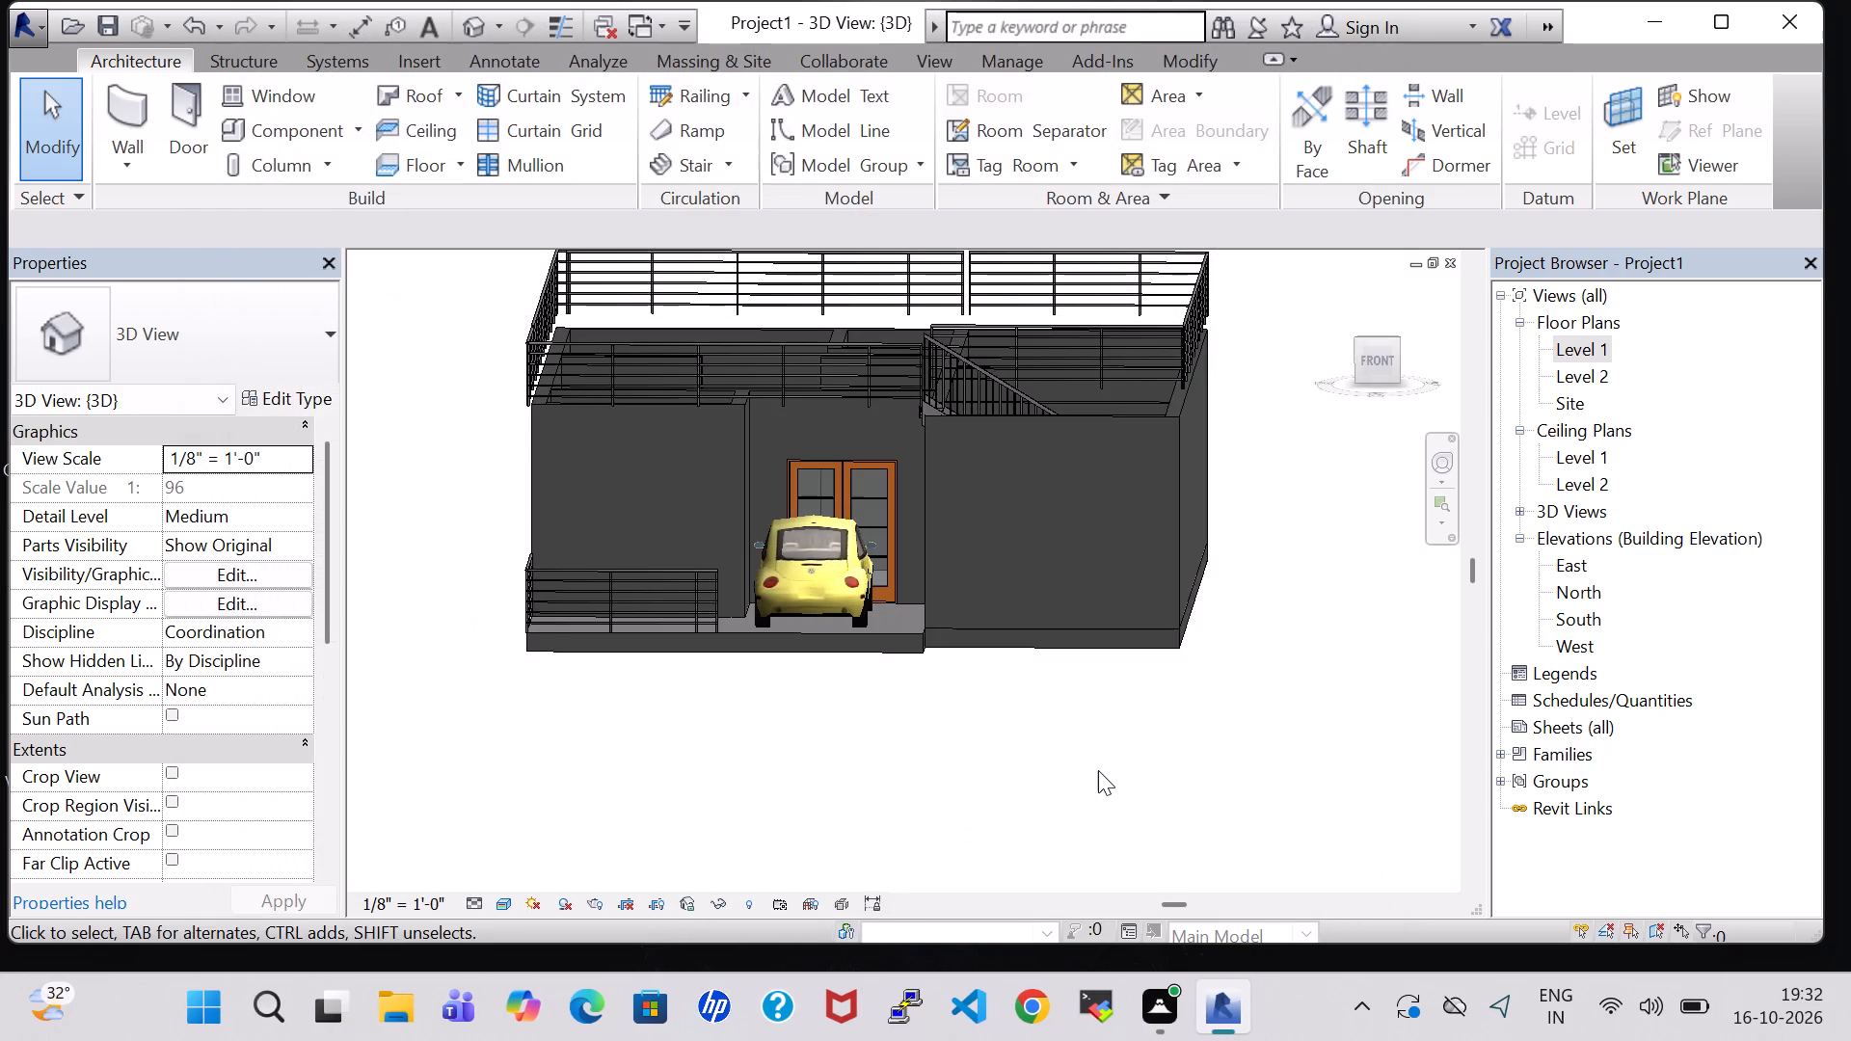
Examine the rooms, partitions, doors and outer walls from above in the 3D view with the roof hidden.
shift+middle_drag(1239, 587, 1247, 605)
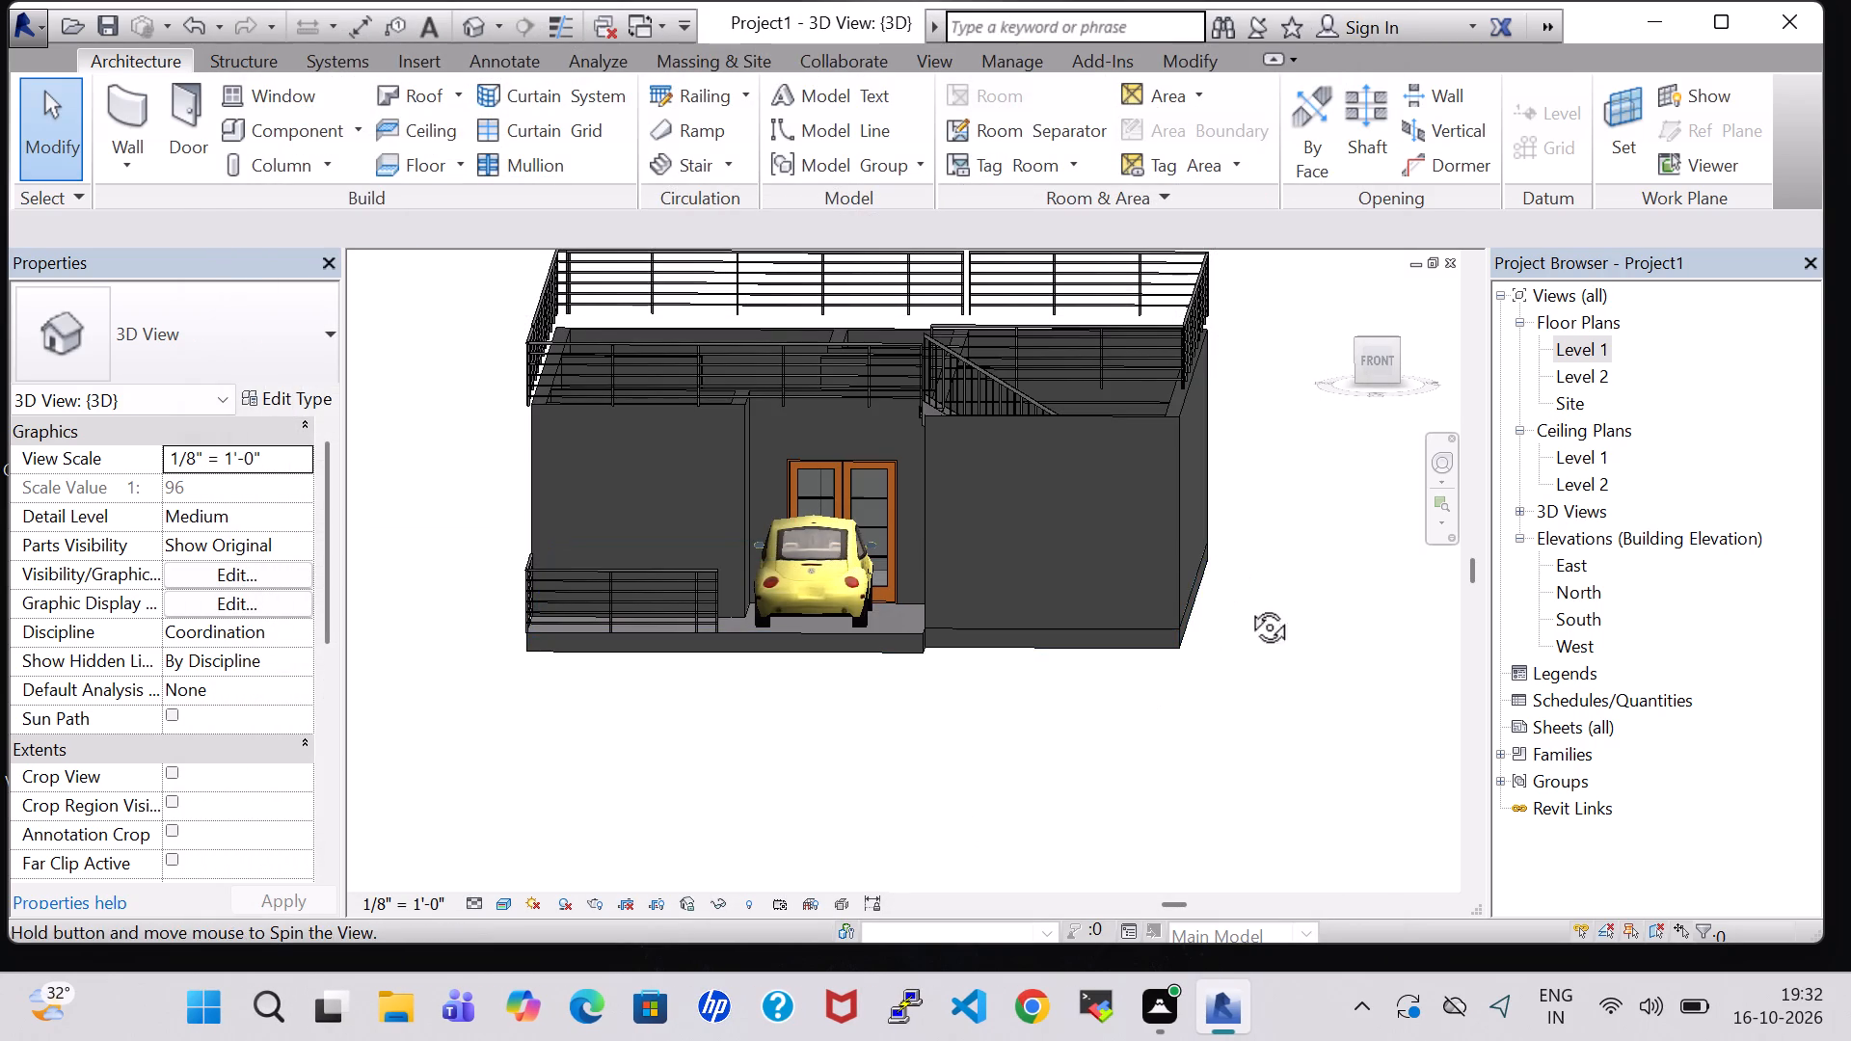
shift+middle_drag(1247, 605, 1251, 654)
middle_drag(1210, 498, 1219, 863)
shift+middle_drag(1244, 323, 1194, 483)
middle_drag(1194, 483, 967, 807)
shift+middle_drag(1301, 421, 1304, 442)
middle_drag(1299, 442, 1274, 679)
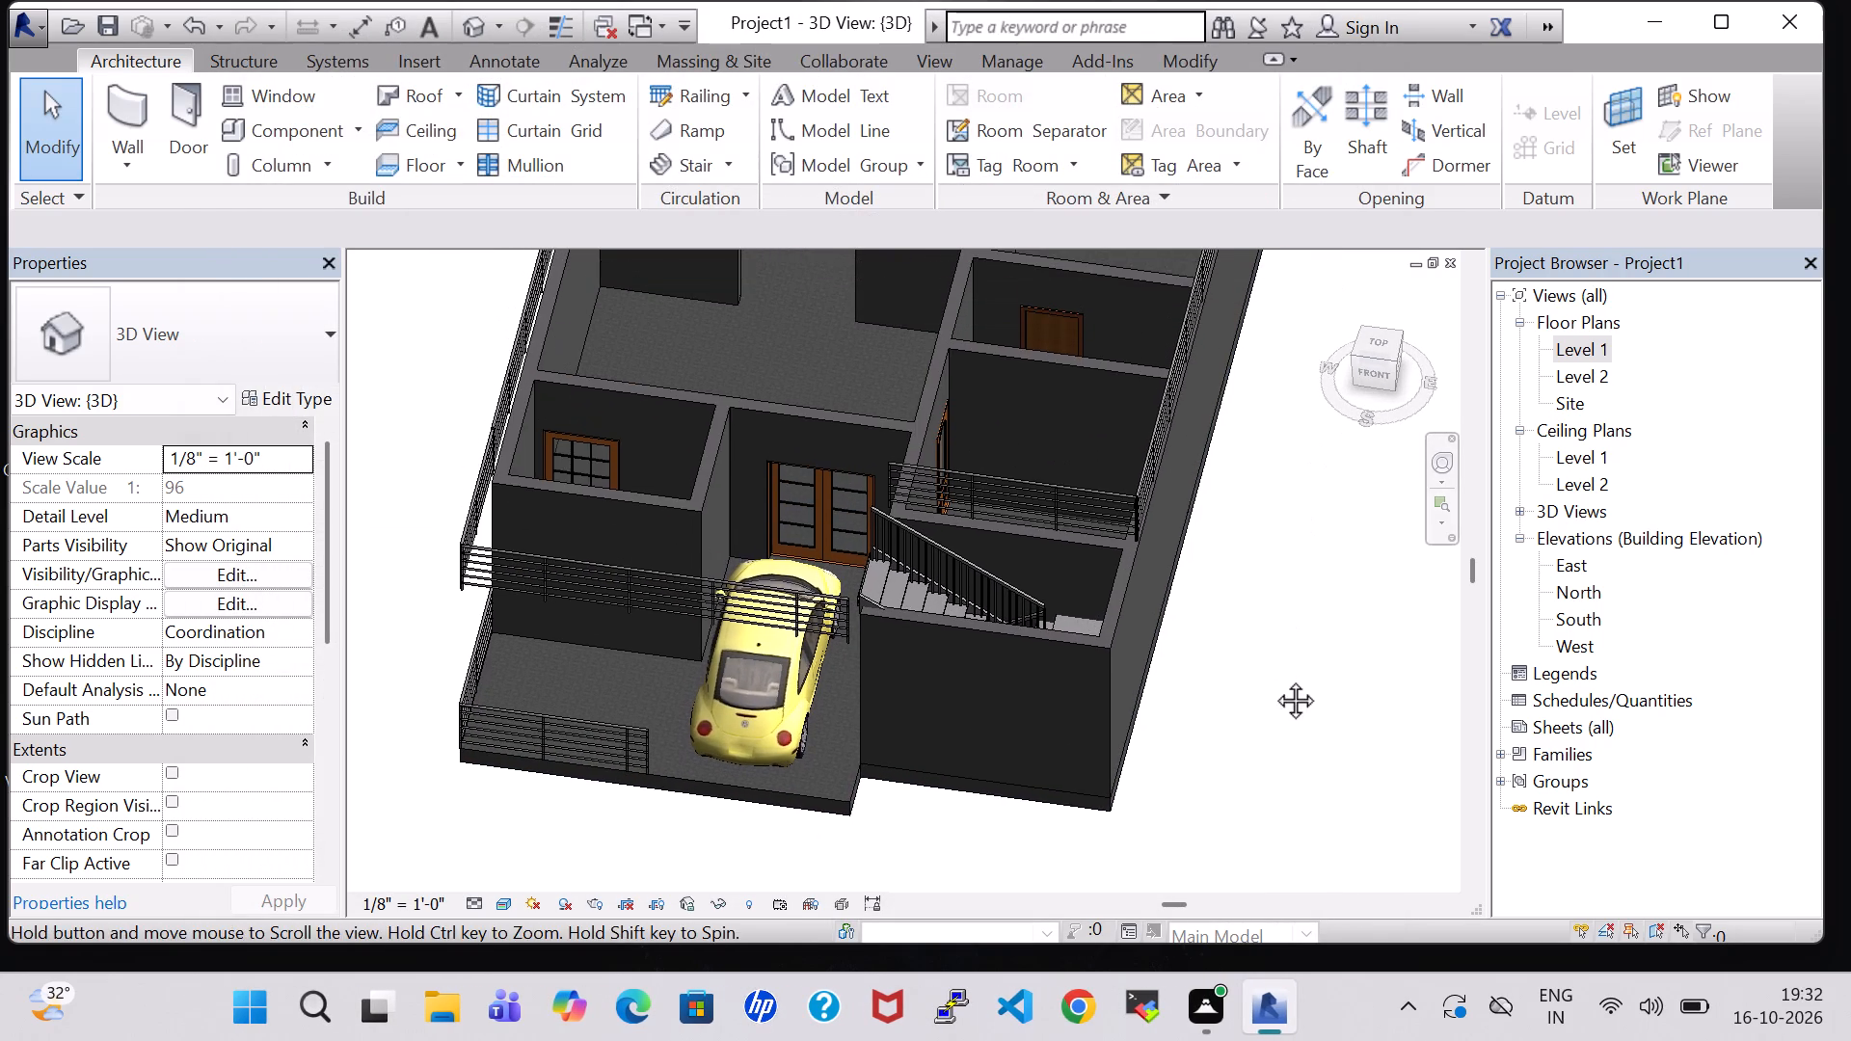
middle_drag(1274, 679, 1274, 690)
middle_drag(1260, 510, 1260, 528)
shift+scroll(1260, 510, down, 1)
middle_drag(1256, 485, 1265, 547)
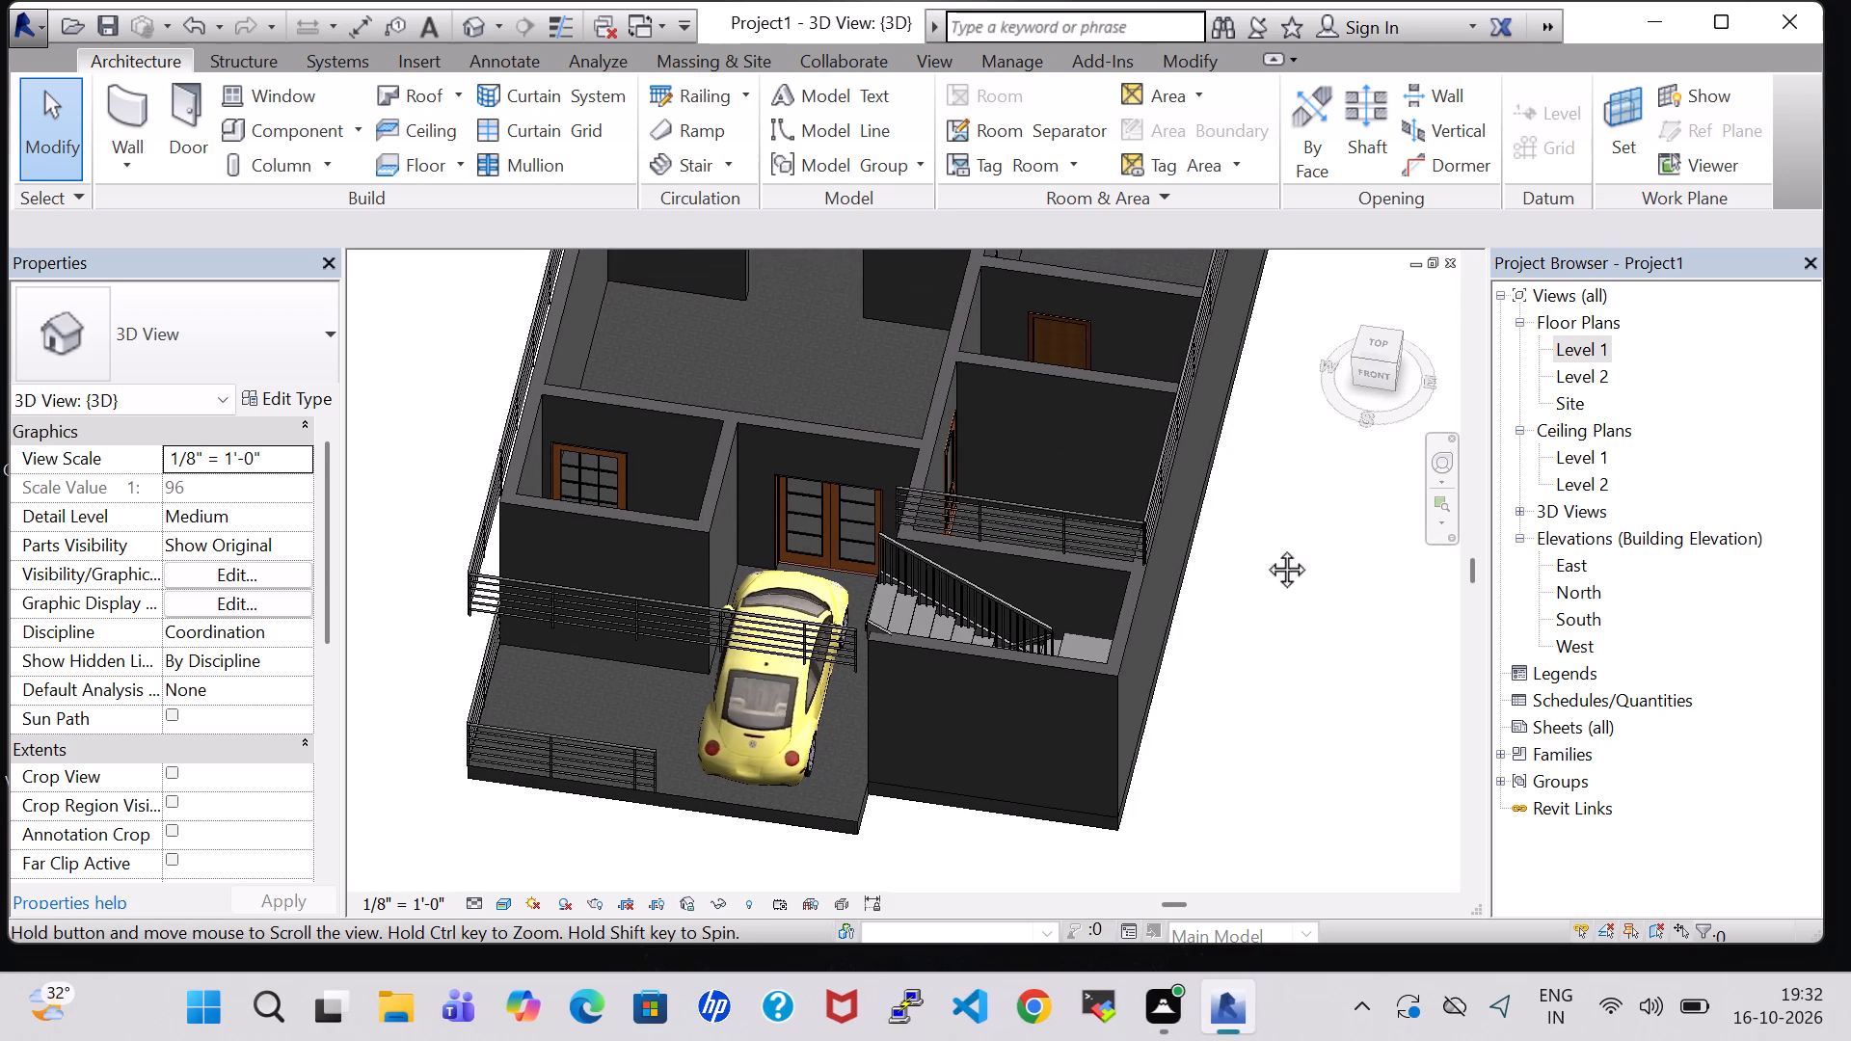
middle_drag(1265, 547, 1273, 624)
shift+middle_drag(1286, 561, 1280, 643)
middle_drag(1296, 523, 1270, 513)
middle_drag(1270, 476, 829, 570)
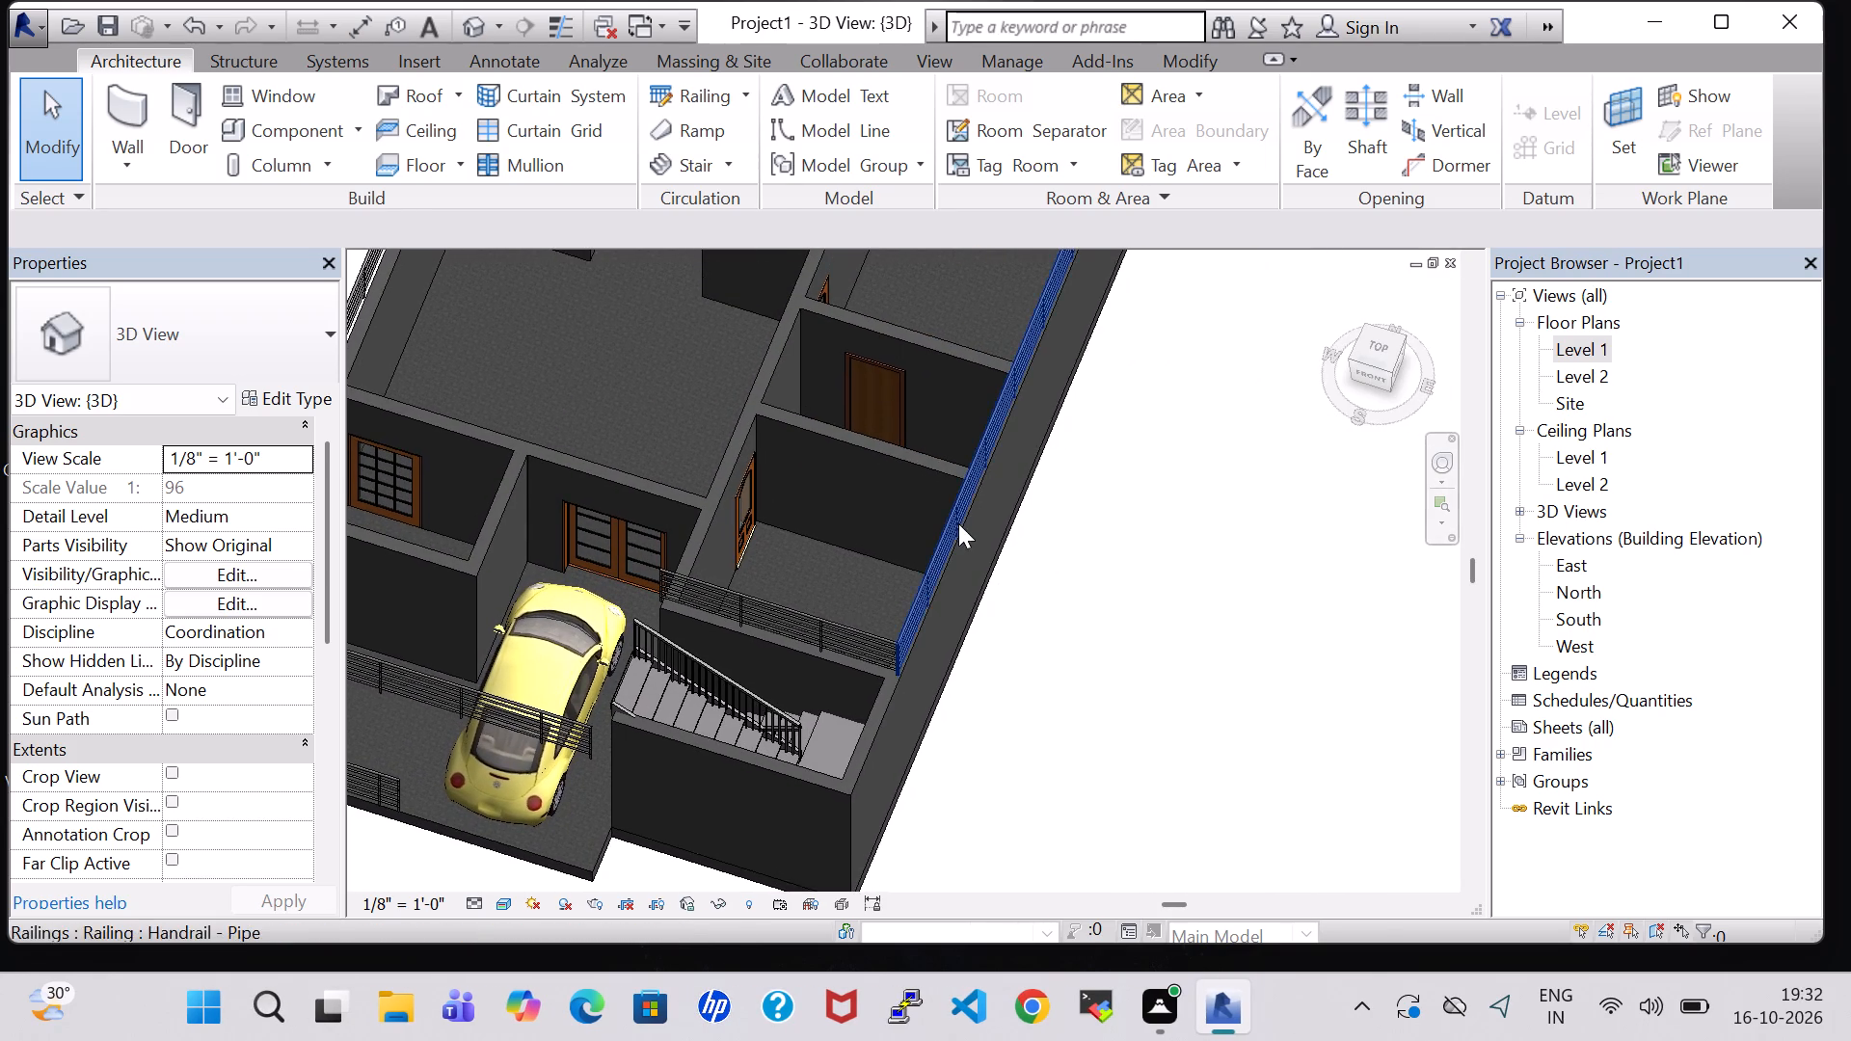
middle_drag(987, 531, 1068, 712)
shift+middle_drag(1157, 622, 1168, 569)
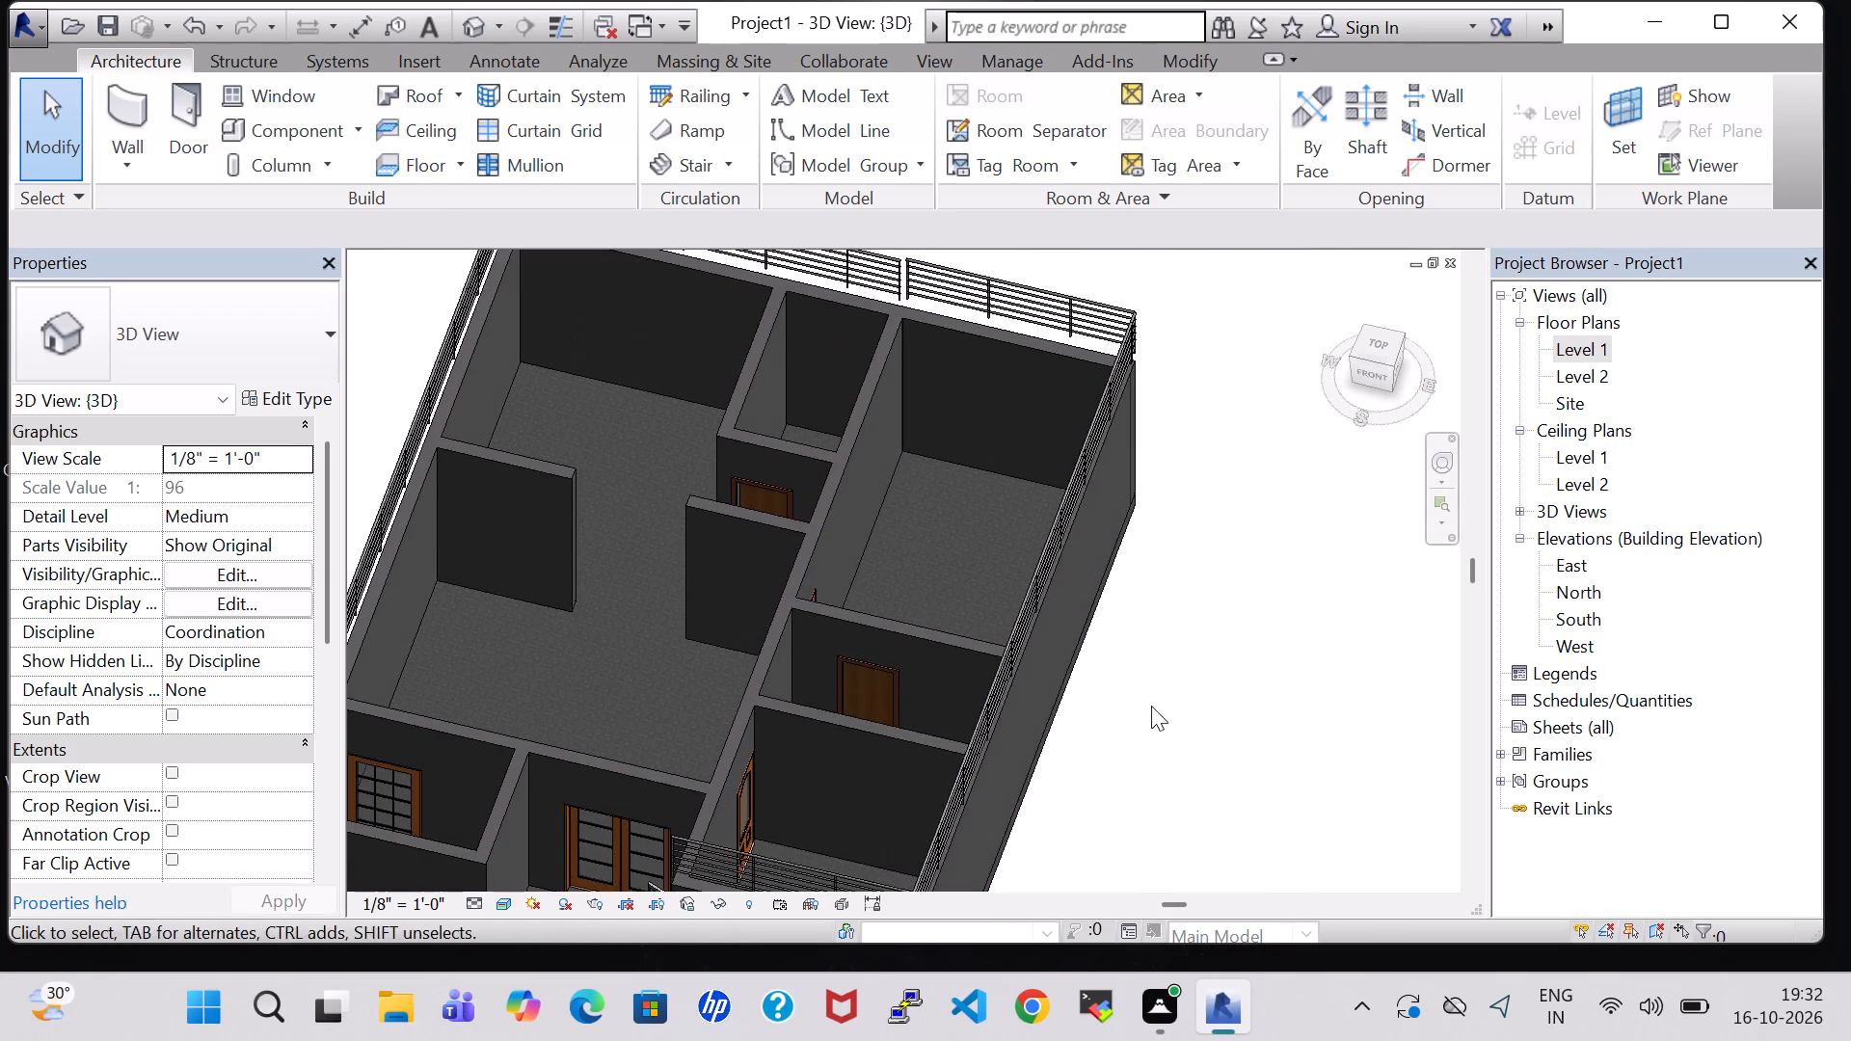
middle_drag(1151, 726, 1151, 631)
shift+middle_drag(1127, 662, 1164, 566)
middle_drag(1082, 679, 1250, 462)
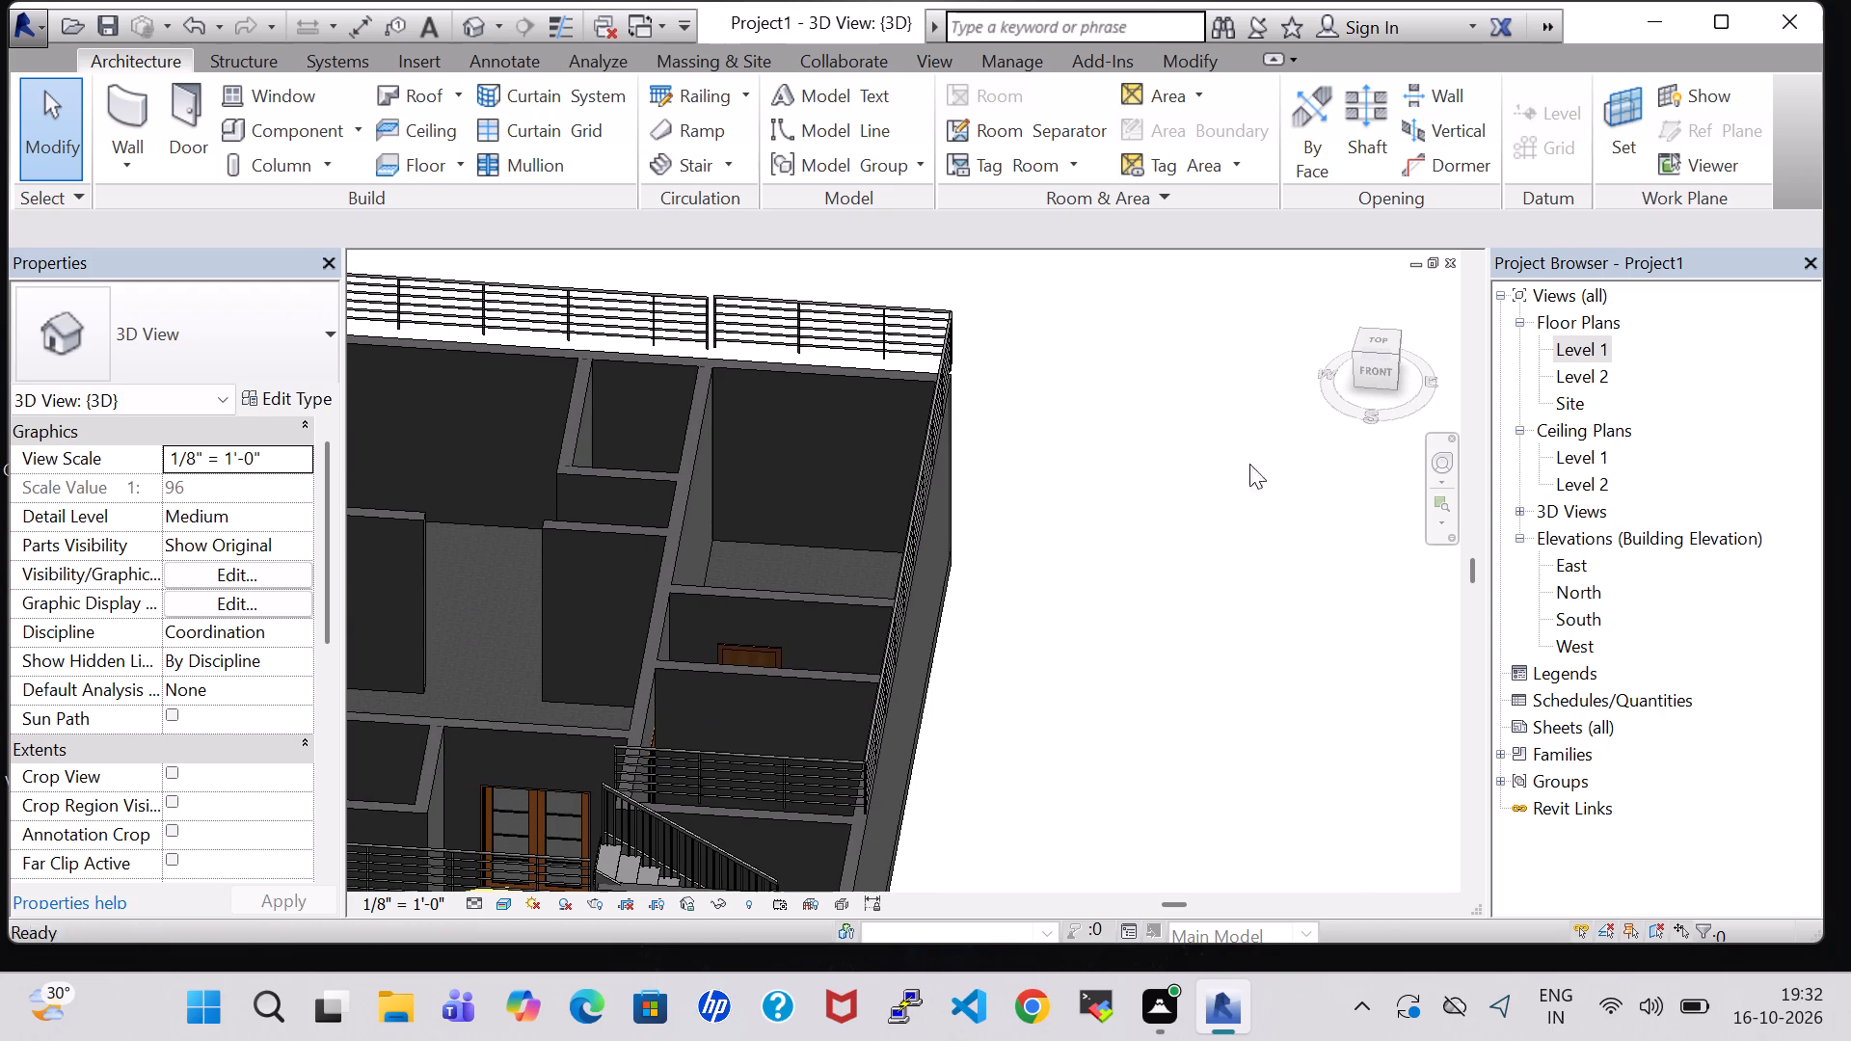
In Level 1, start the Window command and load the Casement 3x3 with Trim family from the US Imperial Windows folder.
double_click(1595, 352)
scroll(1288, 572, down, 2)
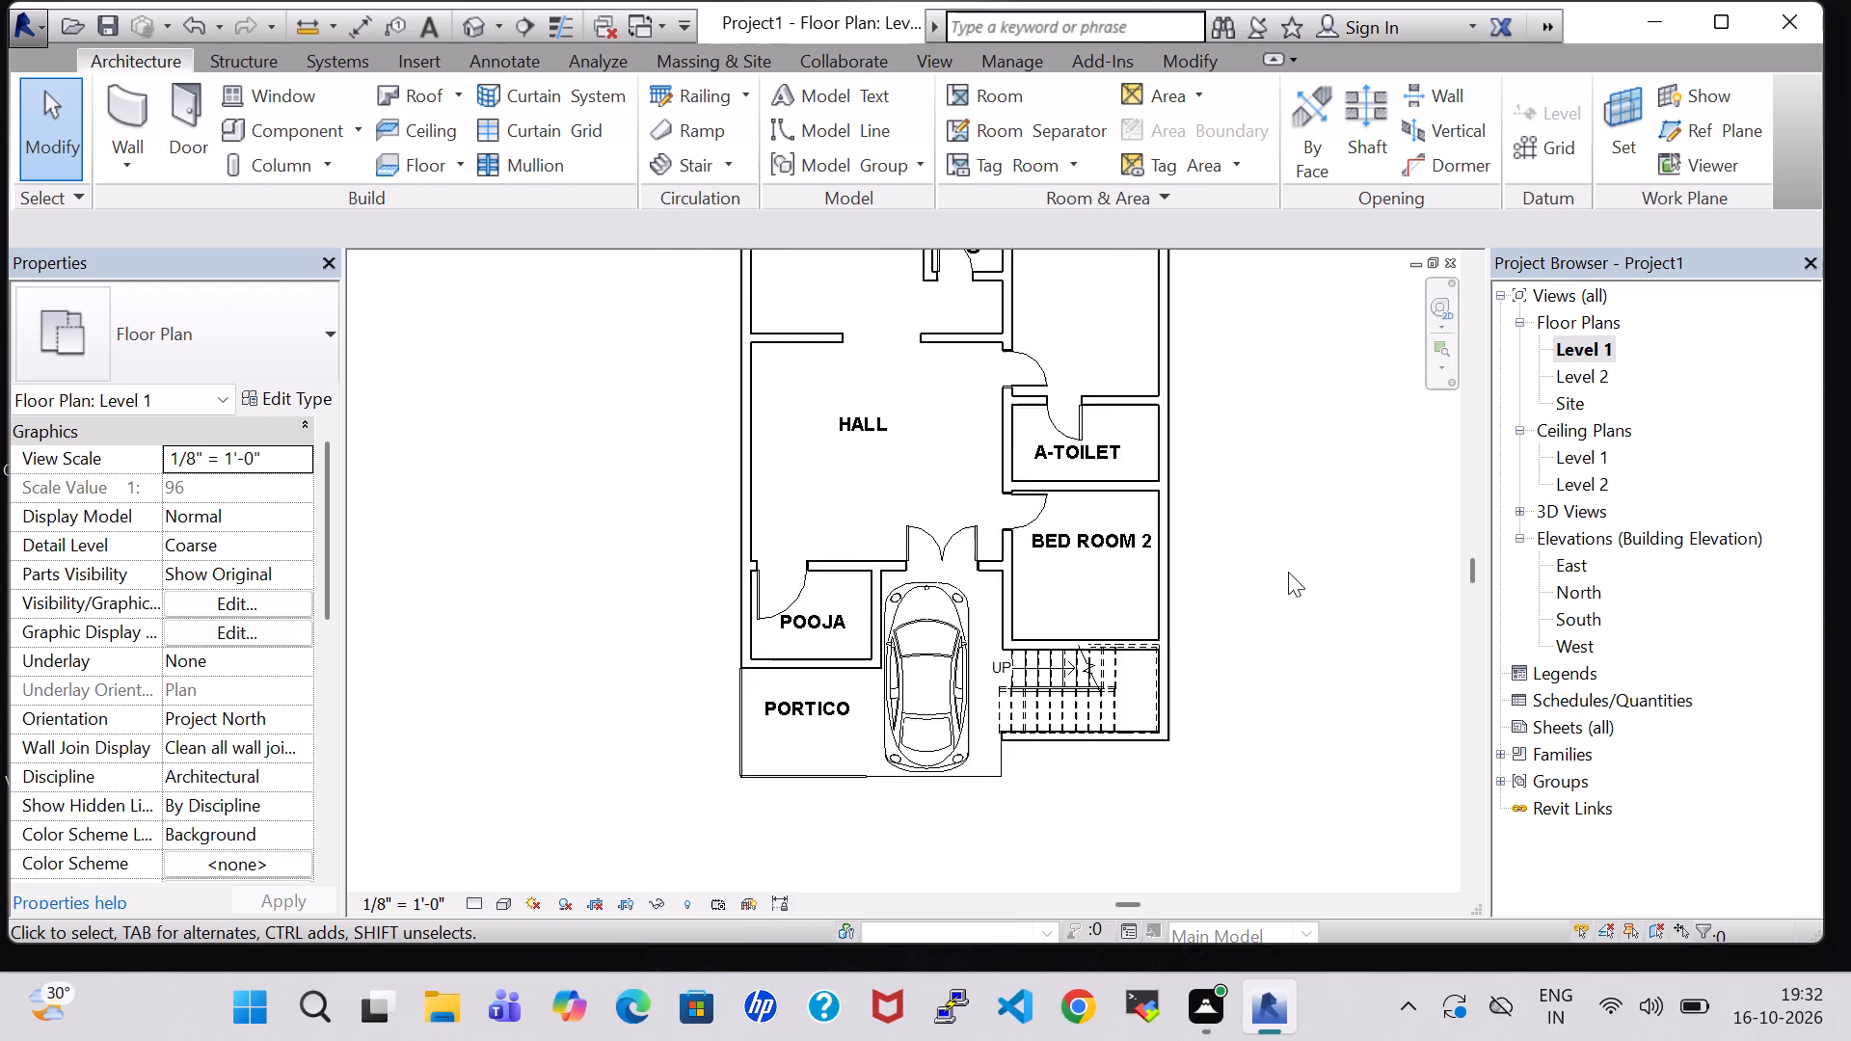
scroll(1288, 572, down, 3)
middle_drag(1294, 423, 1145, 501)
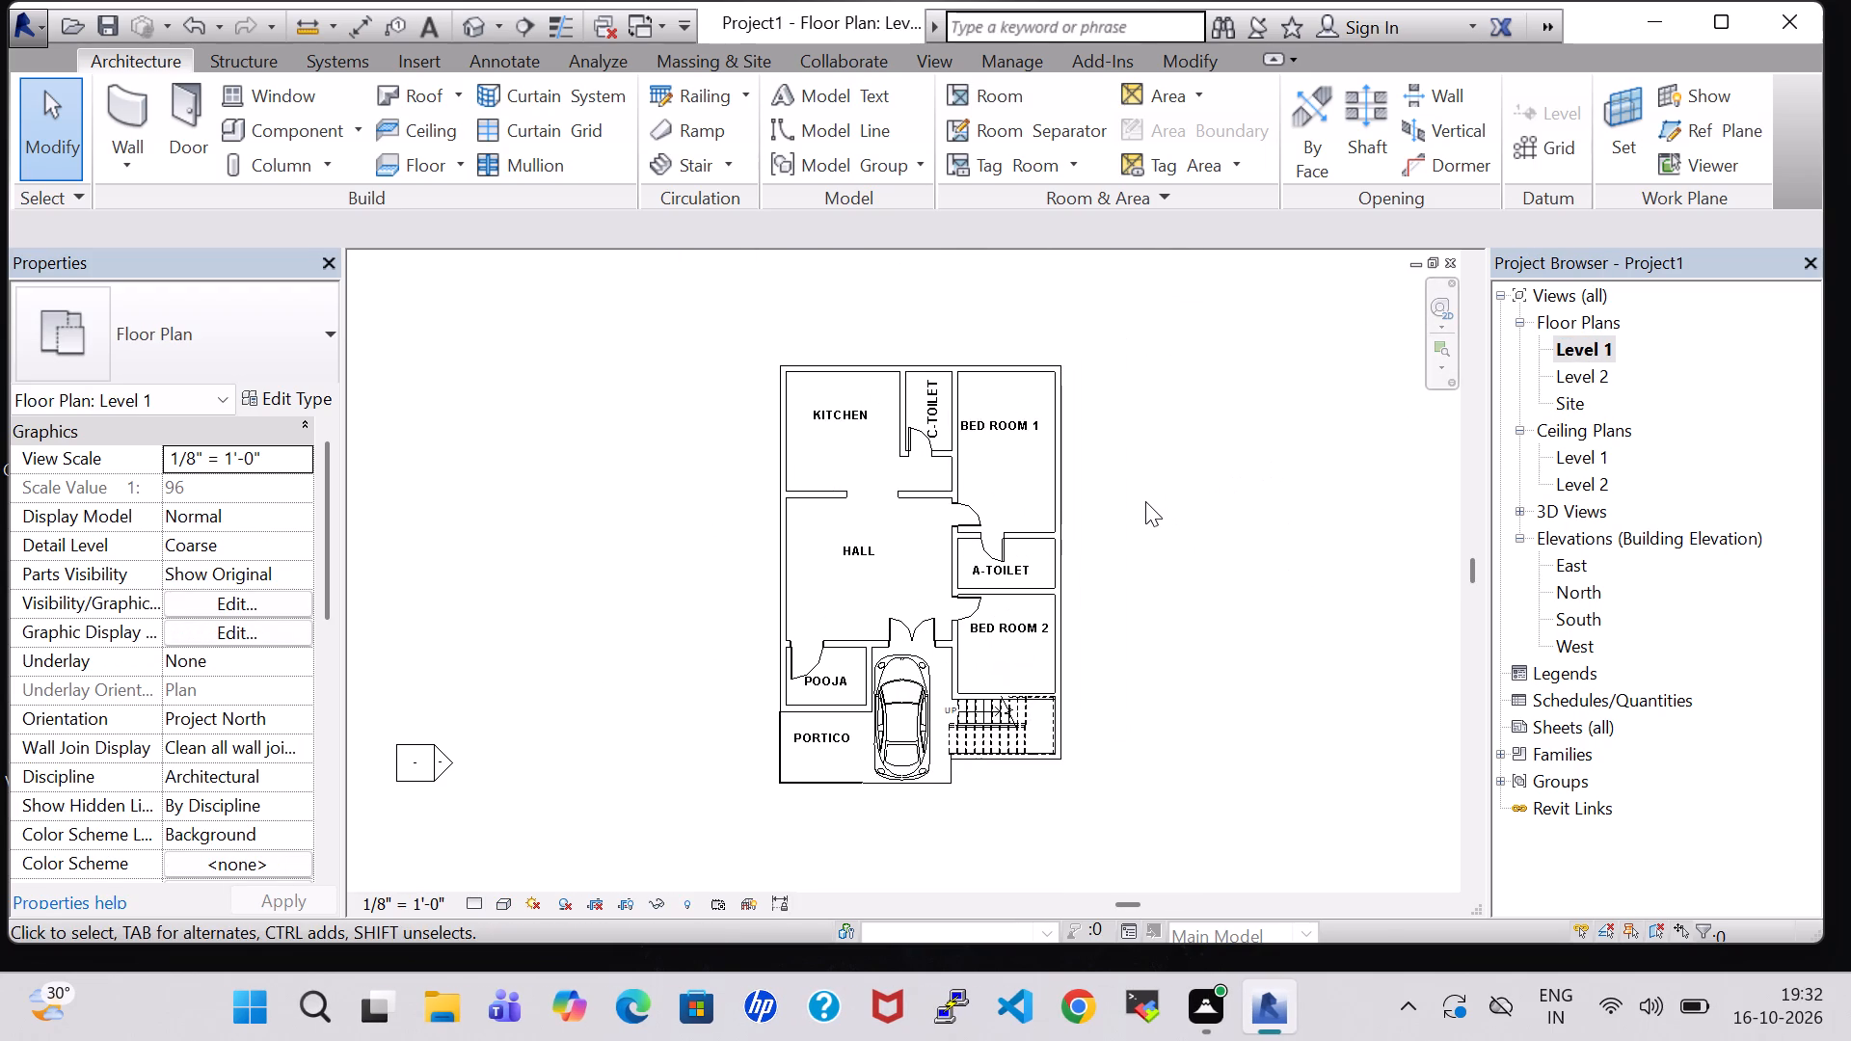
click(267, 86)
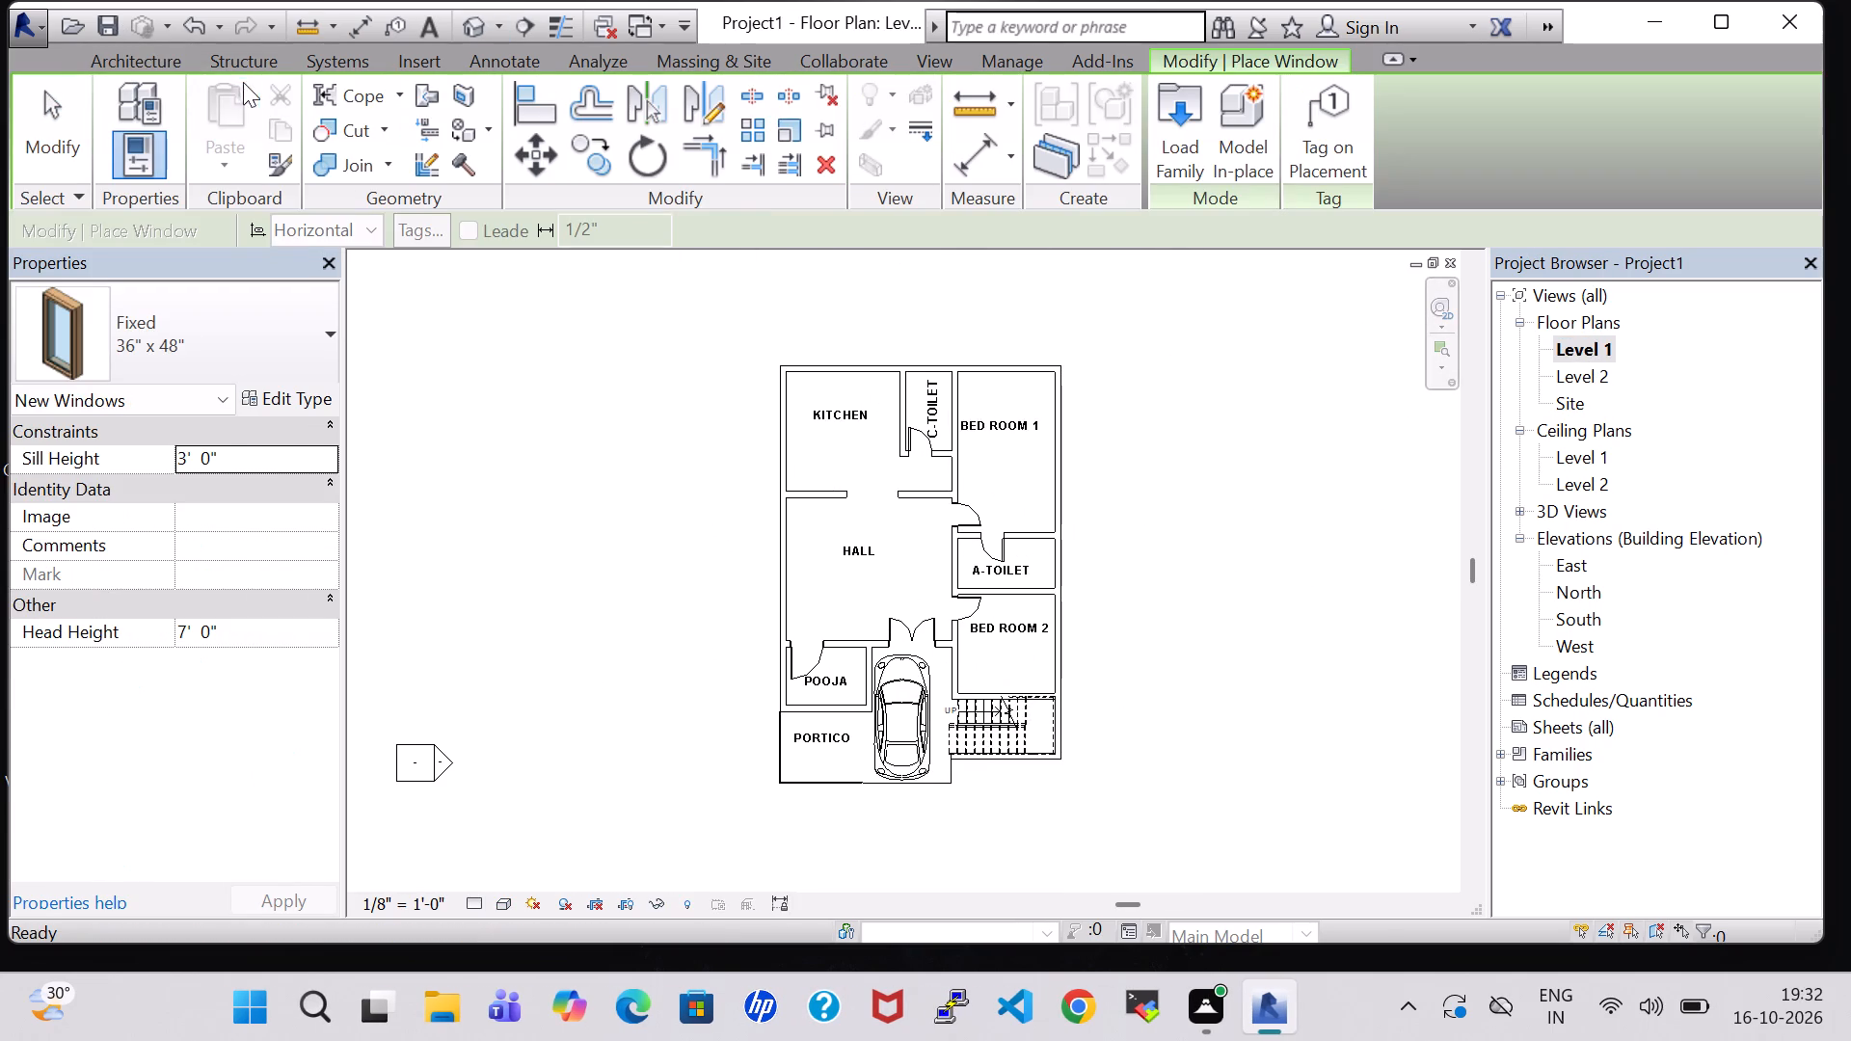
click(1197, 148)
scroll(1094, 531, down, 4)
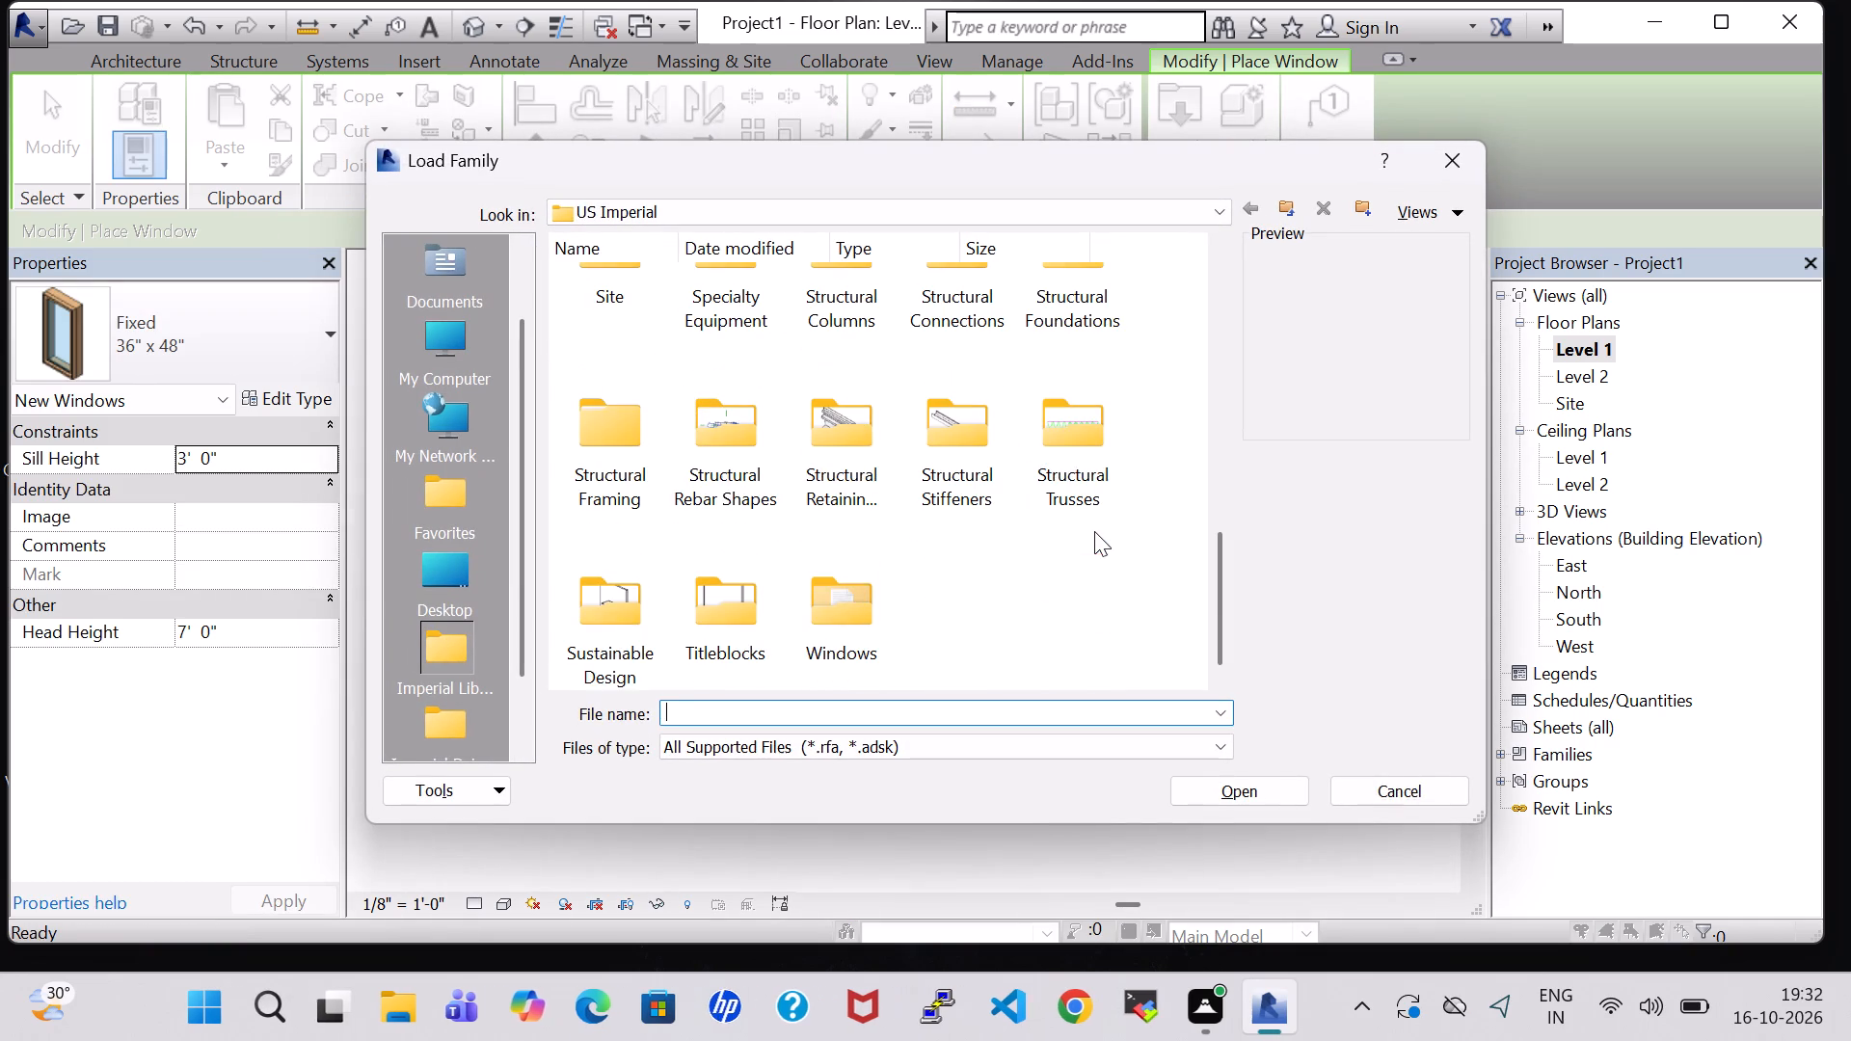
double_click(828, 627)
click(864, 327)
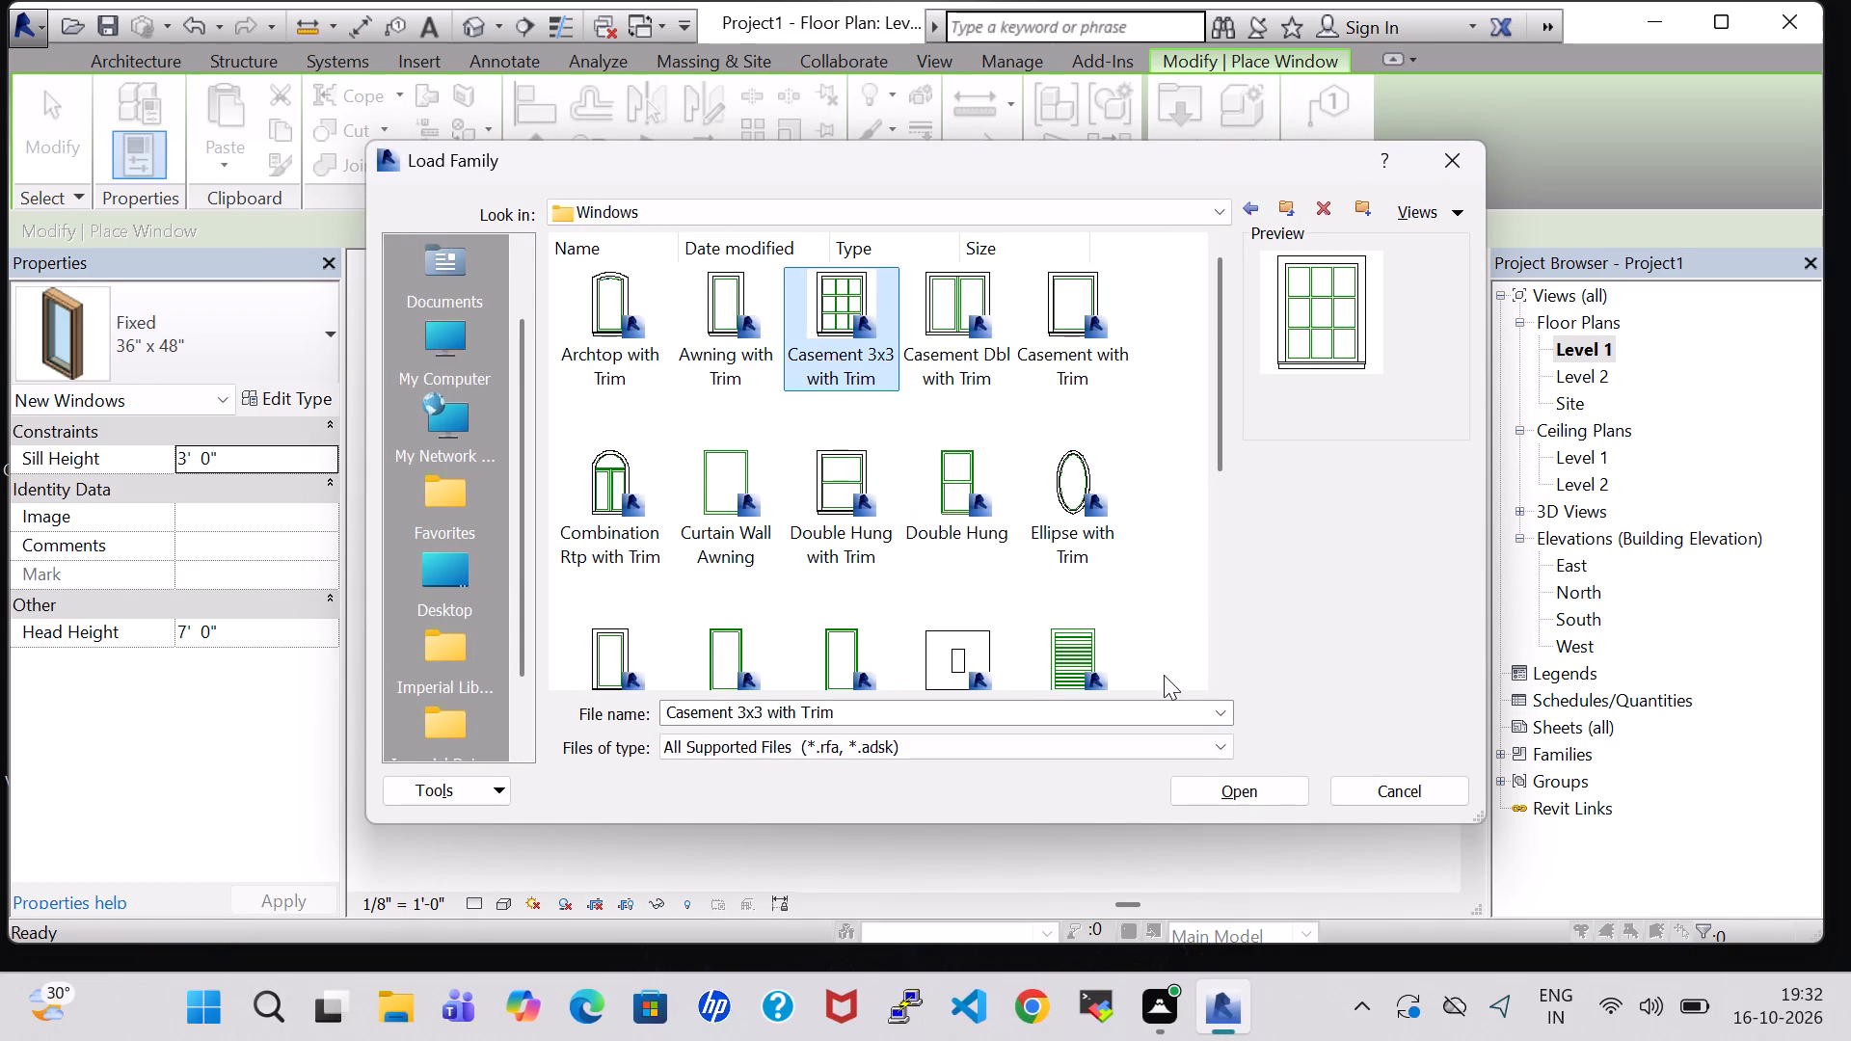
click(1221, 805)
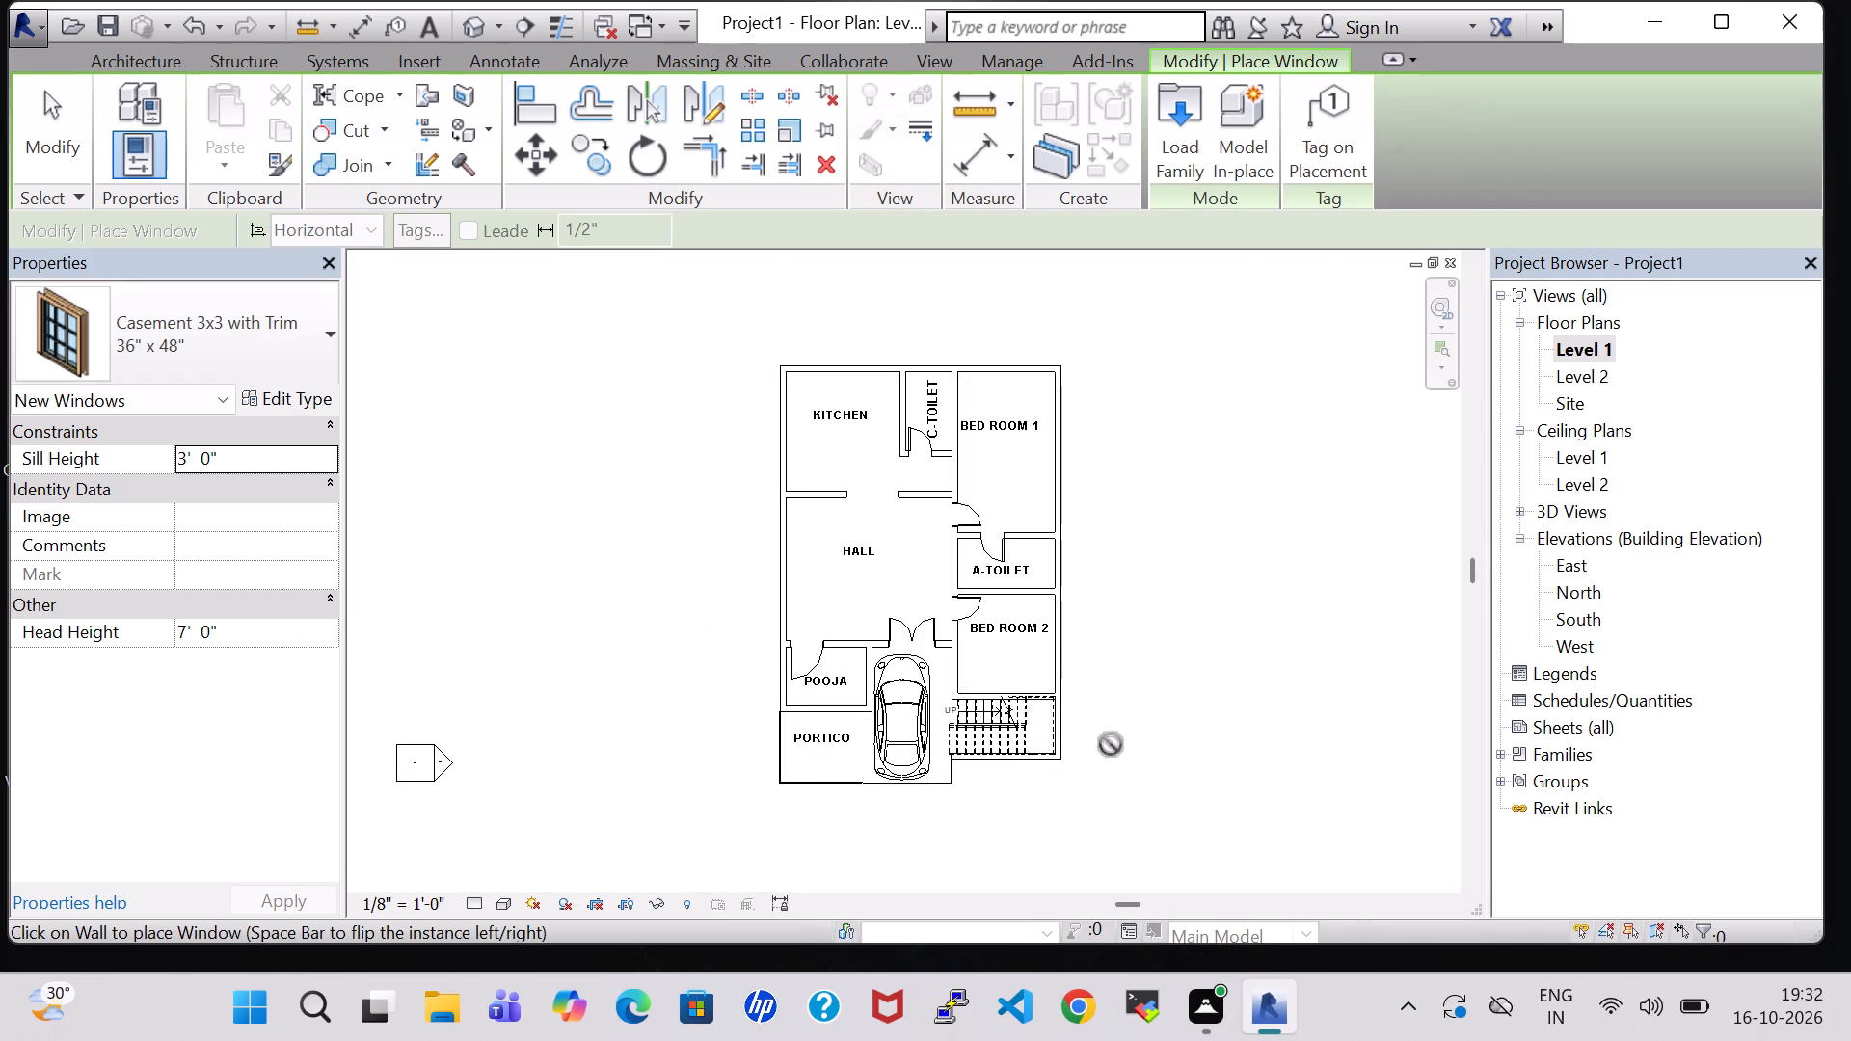
Place 36" x 48" casement windows mid-wall in the hall's outer wall, in Bed Room 1's back and side walls, and mid-wall in Bed Room 2's.
scroll(925, 657, up, 4)
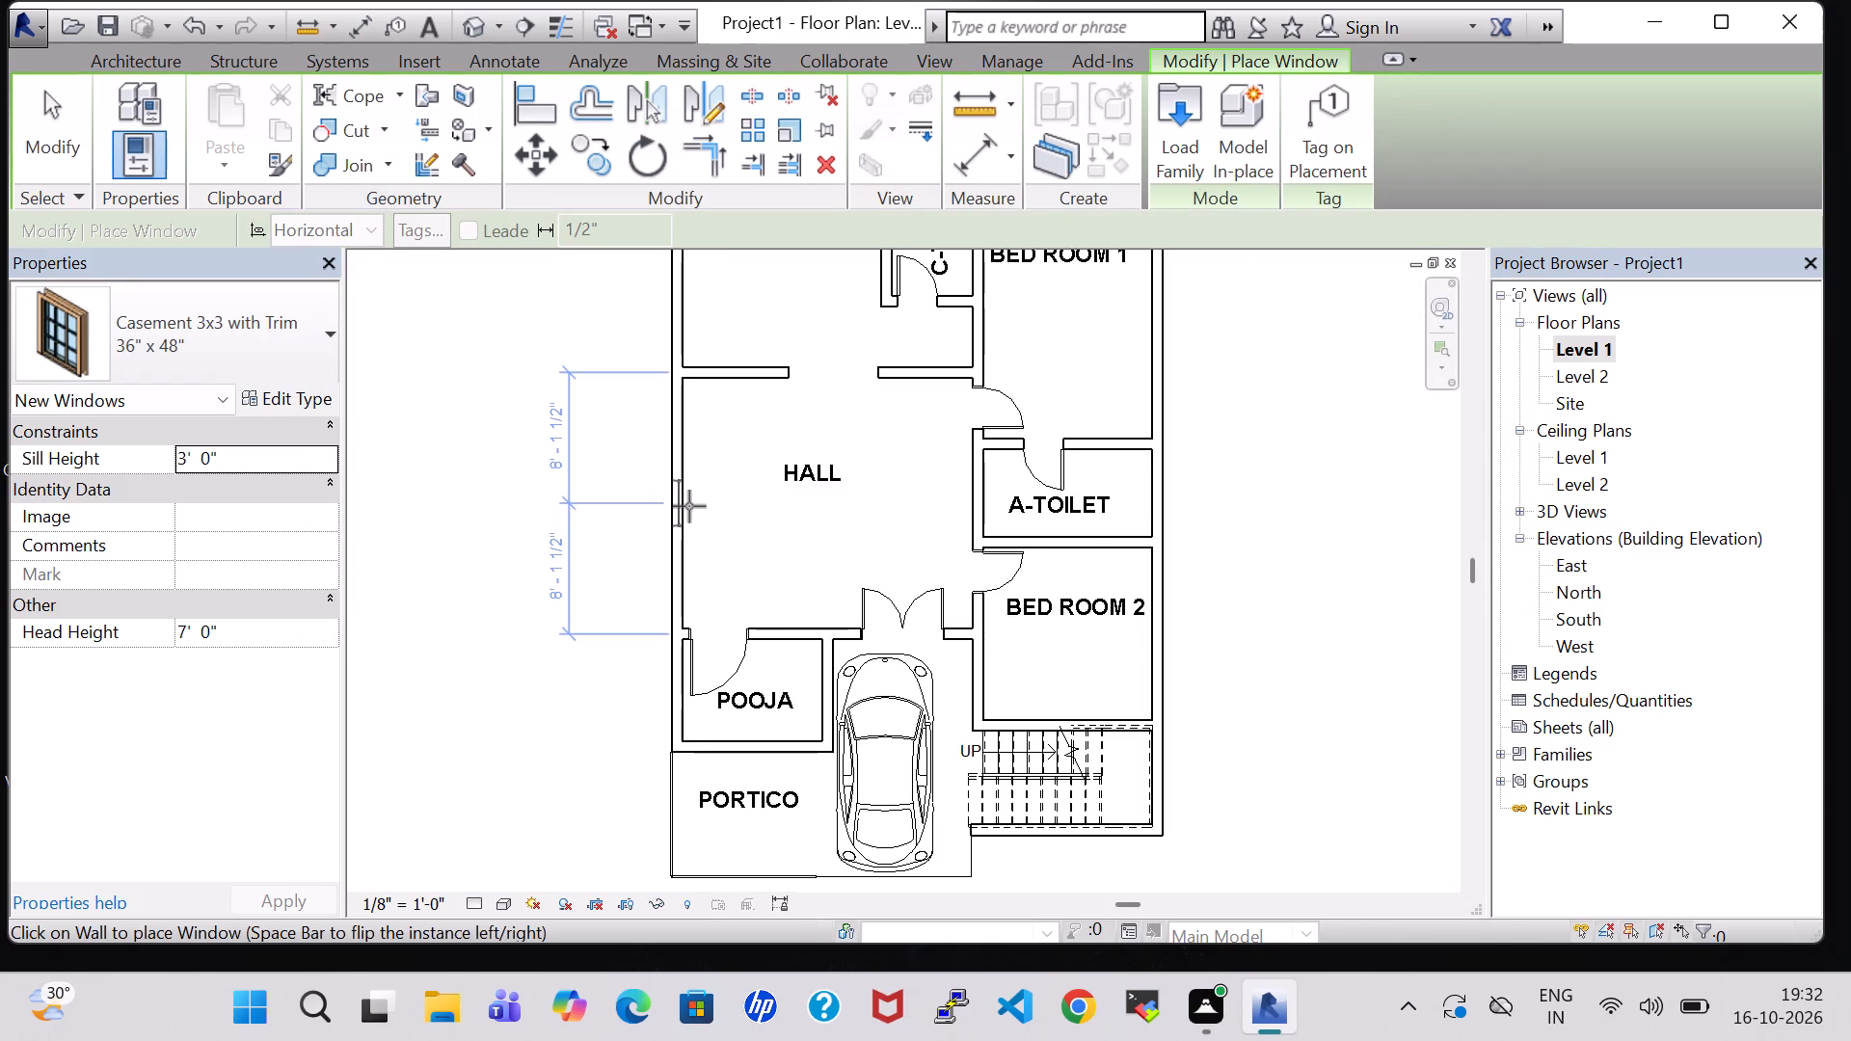
click(671, 505)
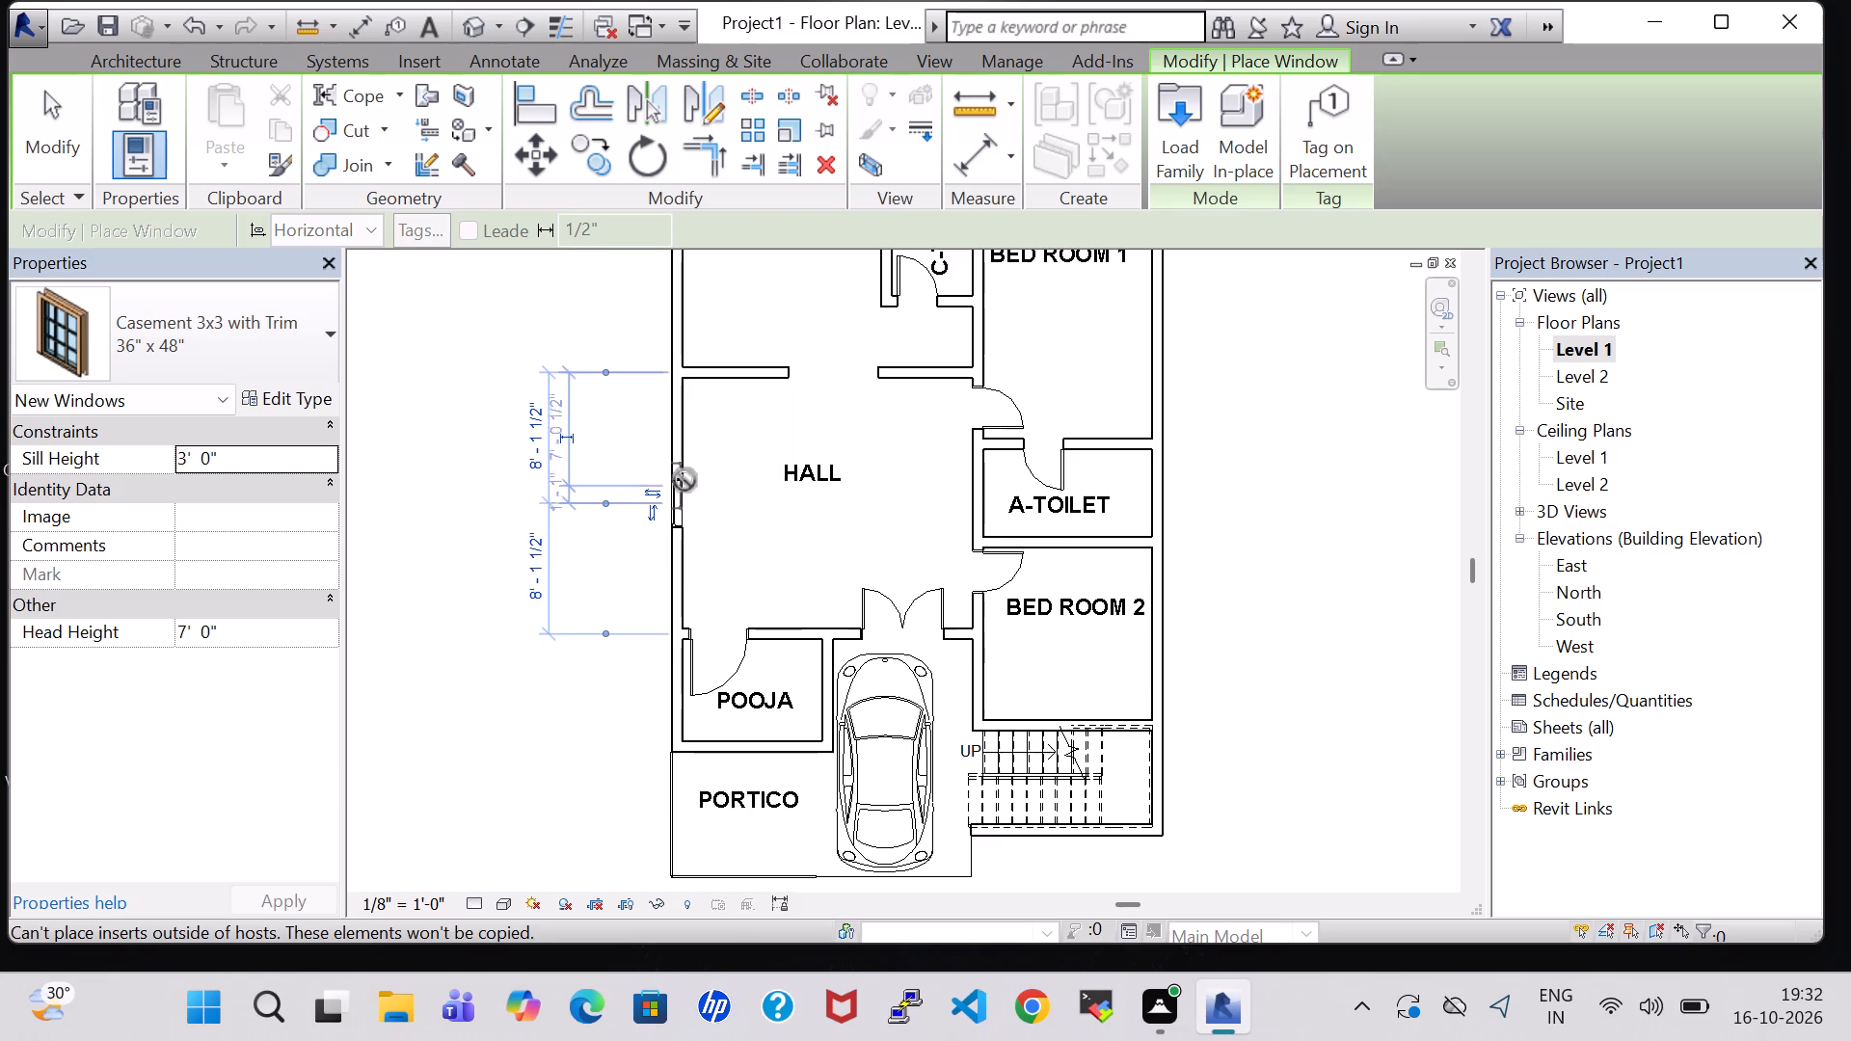
middle_drag(684, 480, 684, 640)
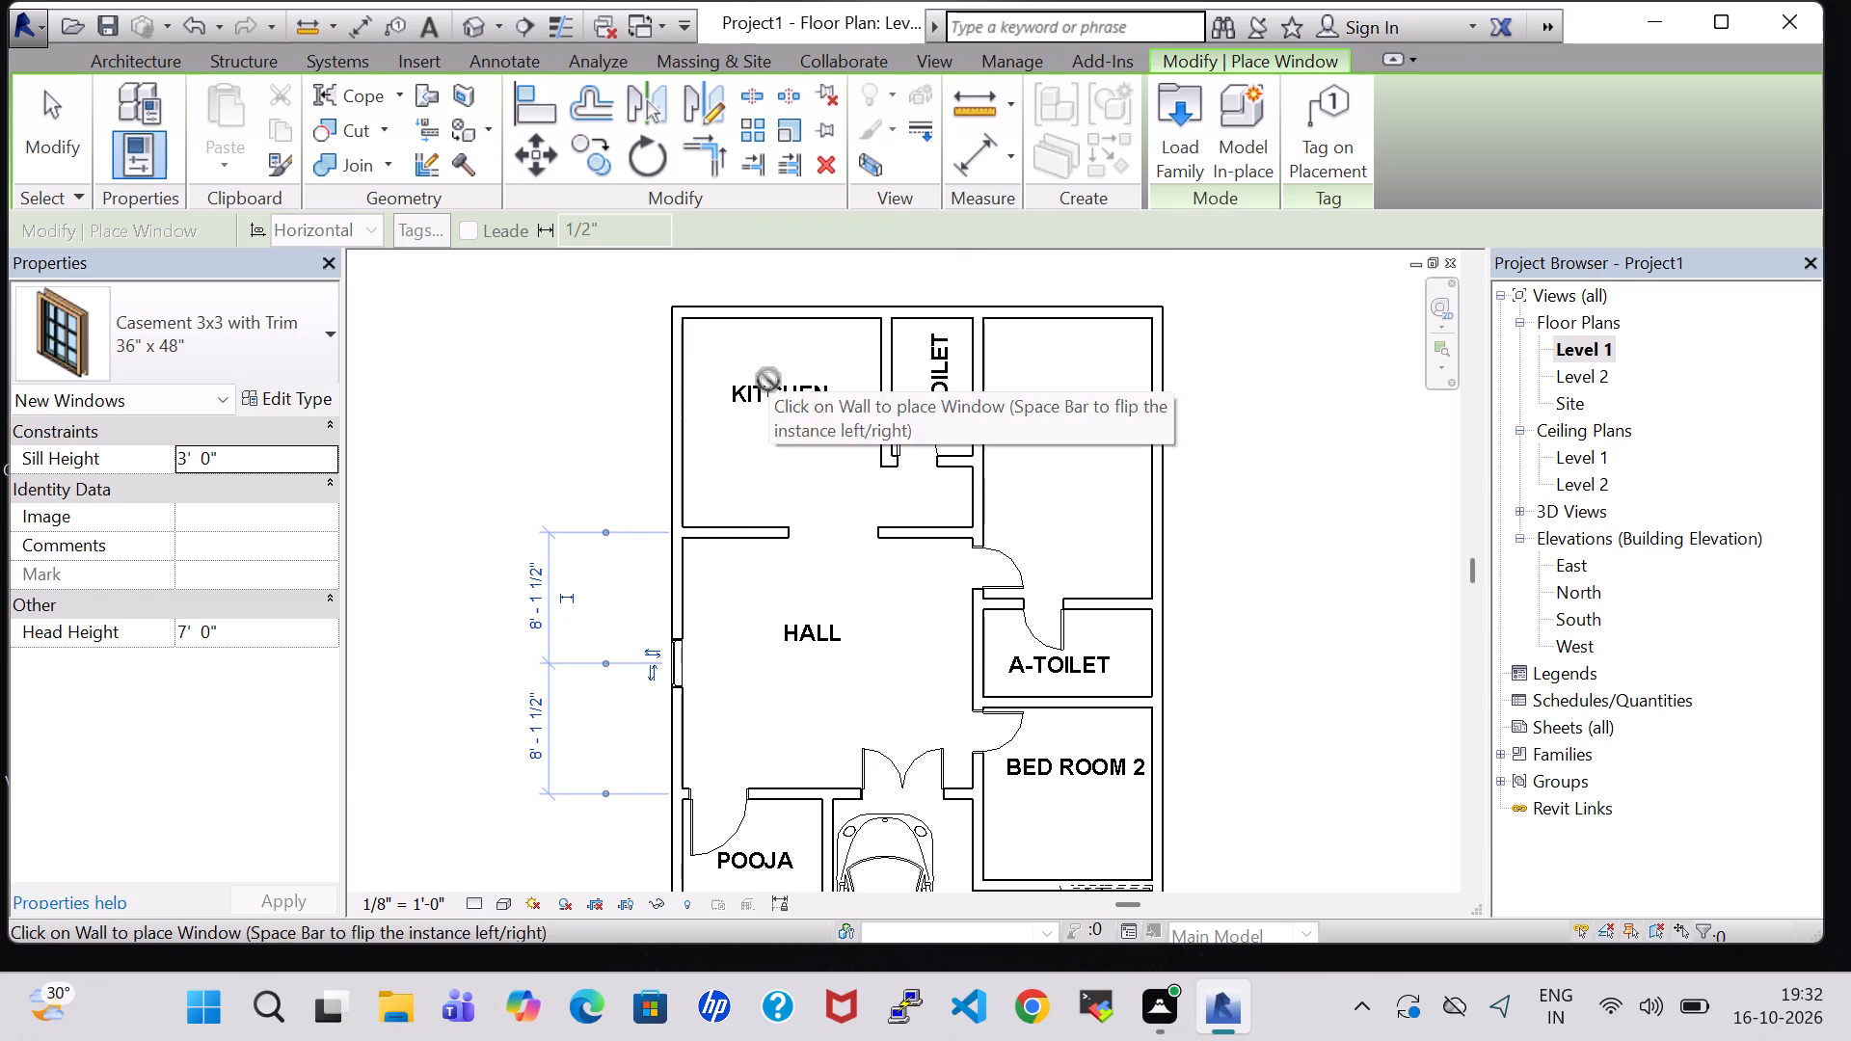
click(1062, 302)
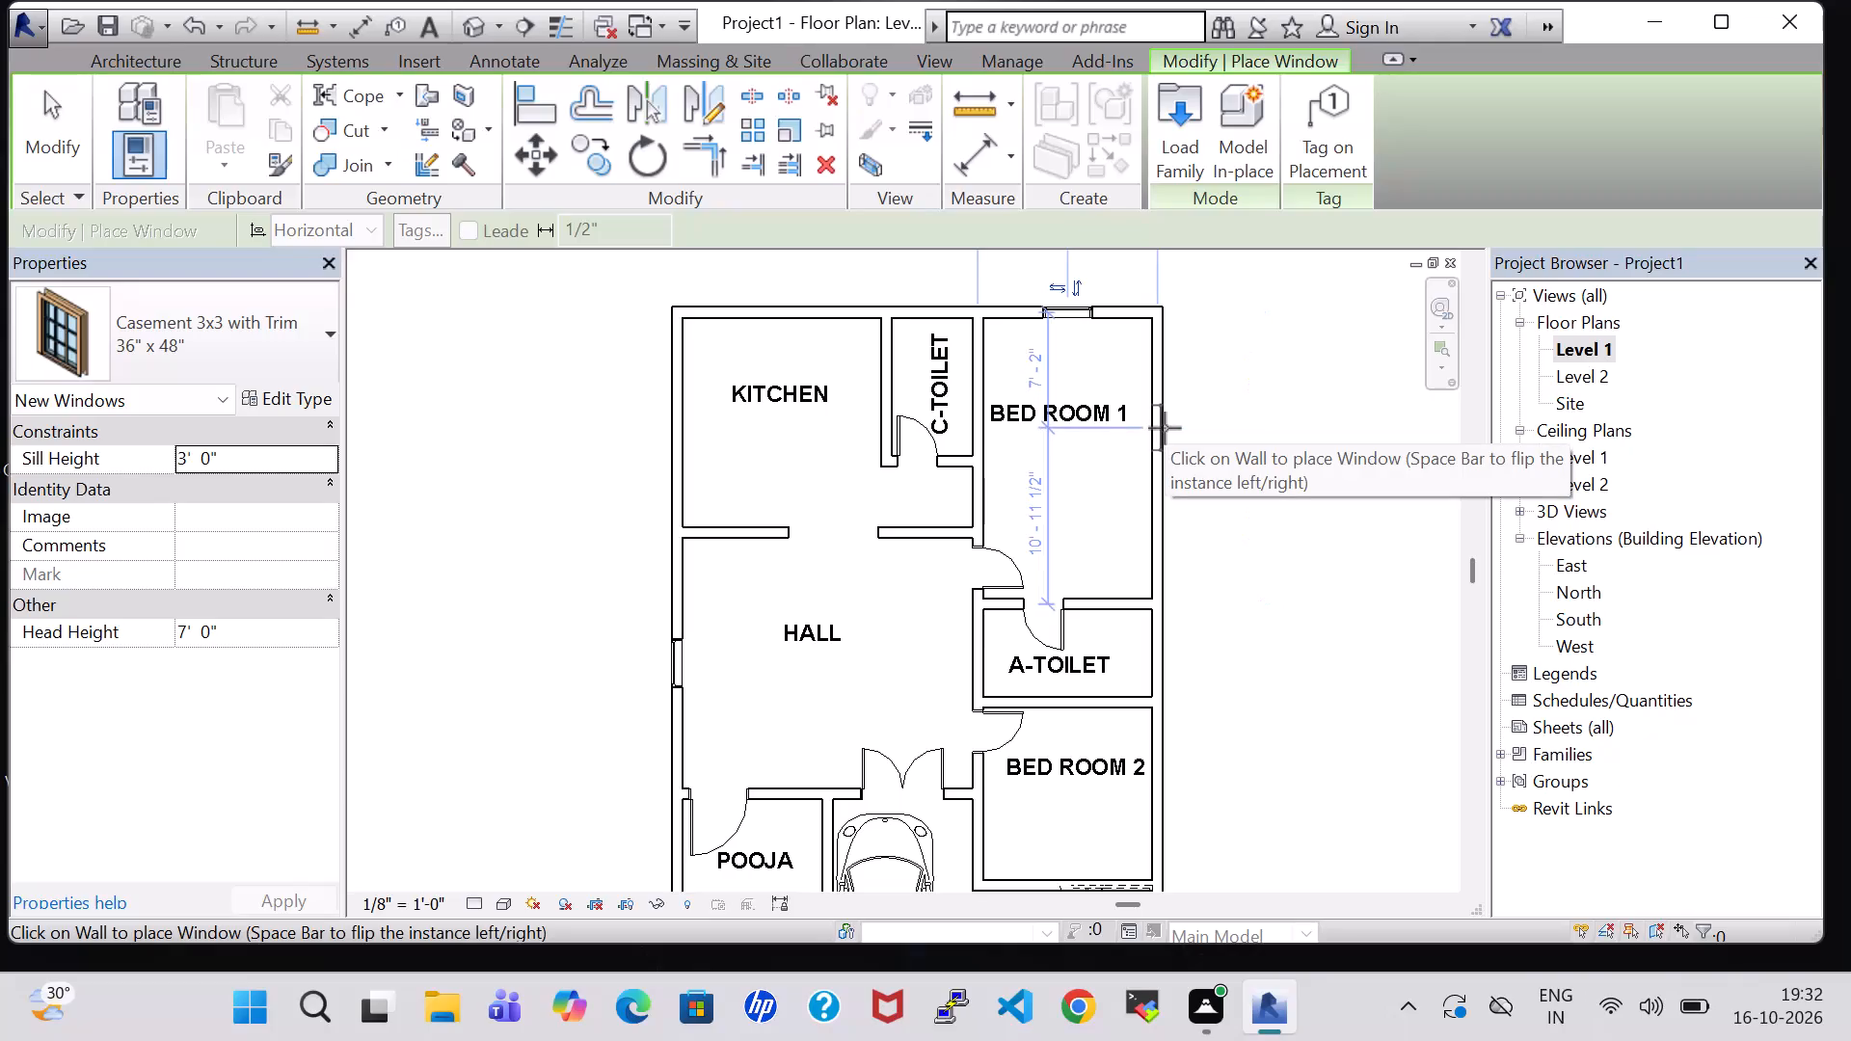
click(1165, 417)
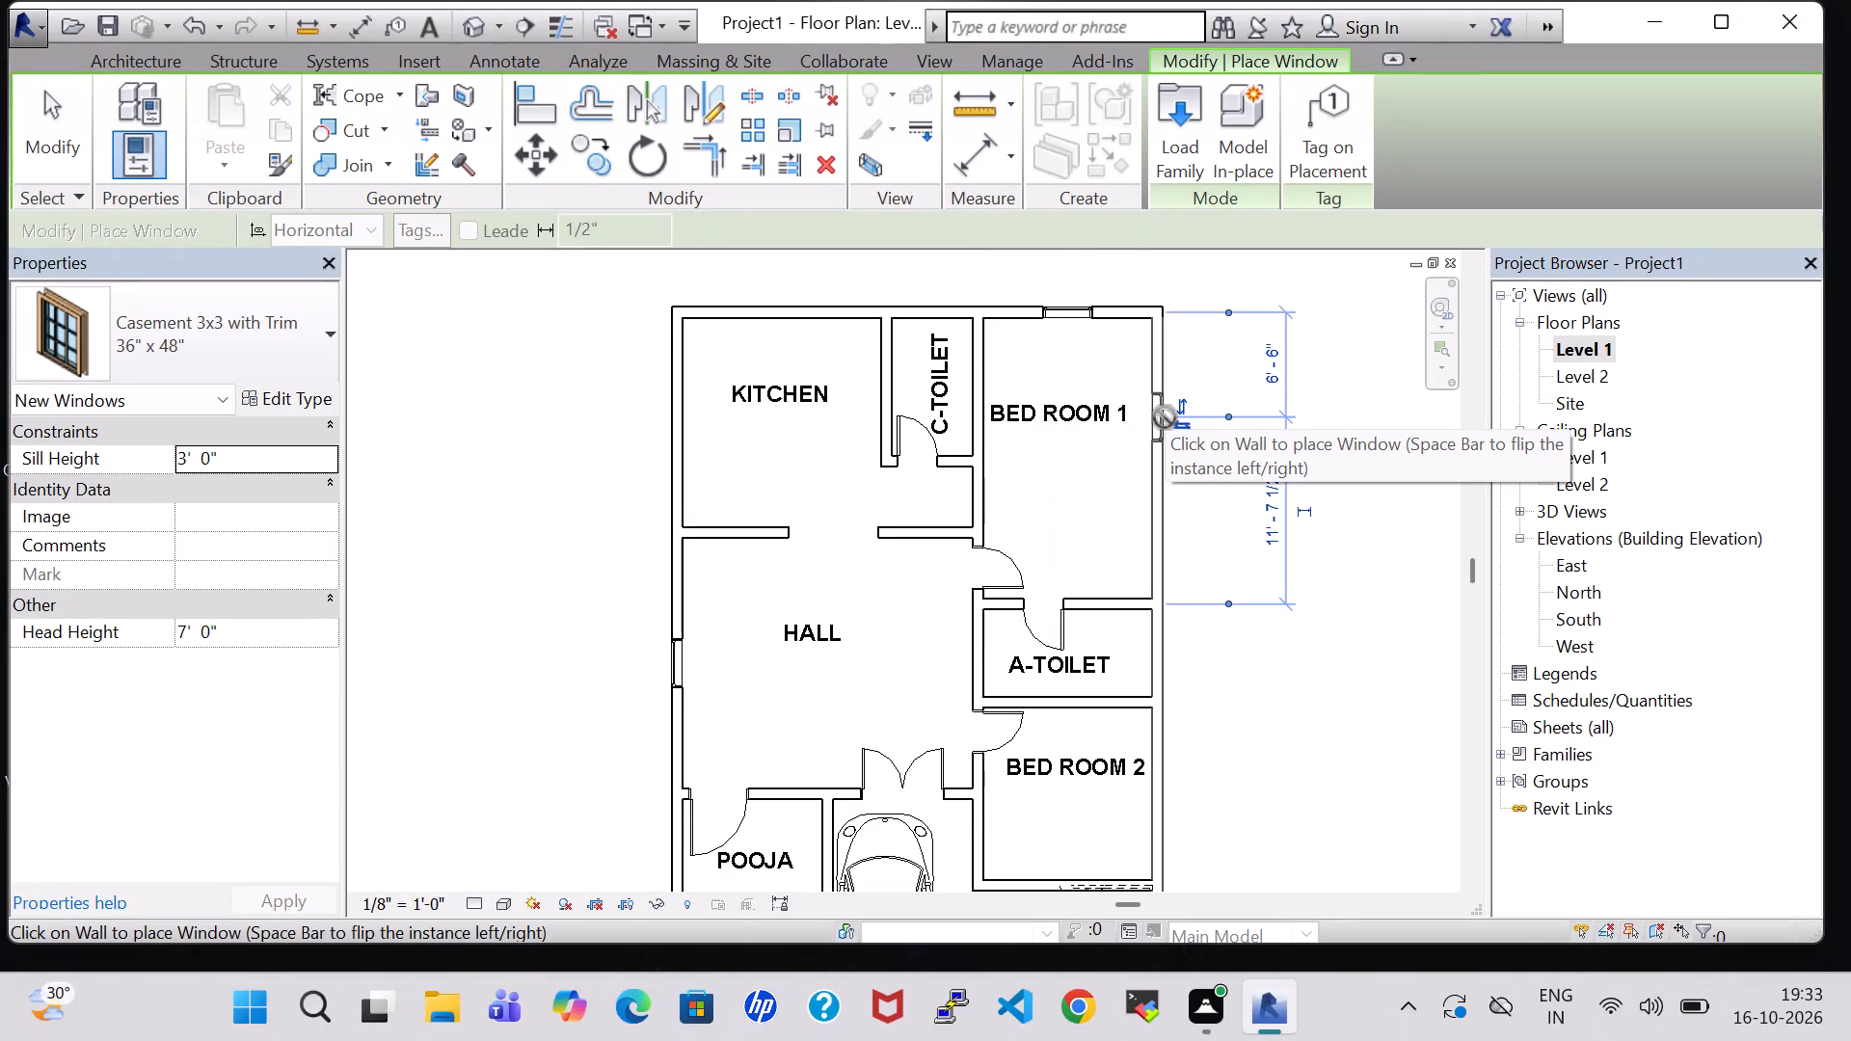
click(1160, 790)
scroll(1325, 767, down, 2)
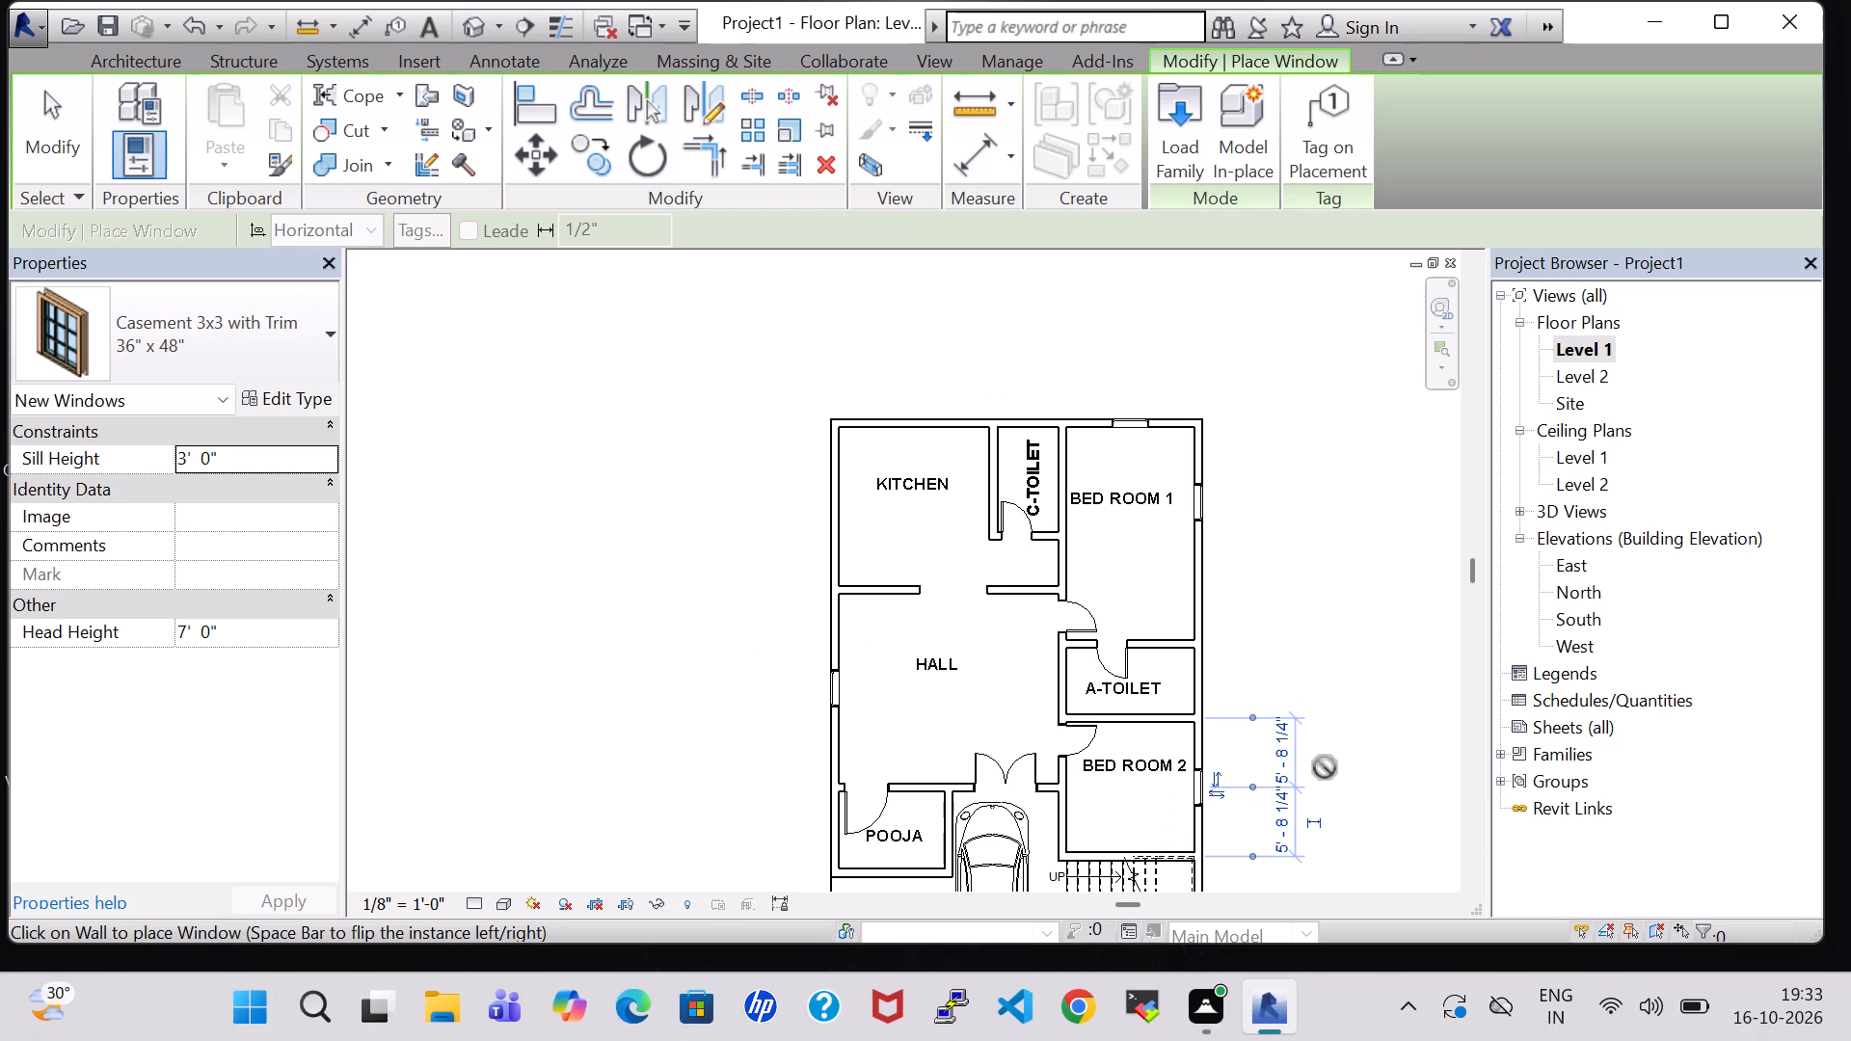
key(Escape)
key(Escape)
In the 3D view, change the Bed Room 2 window to the Casement 3x3 with Trim 36" x 72" type.
middle_drag(1325, 767, 1286, 590)
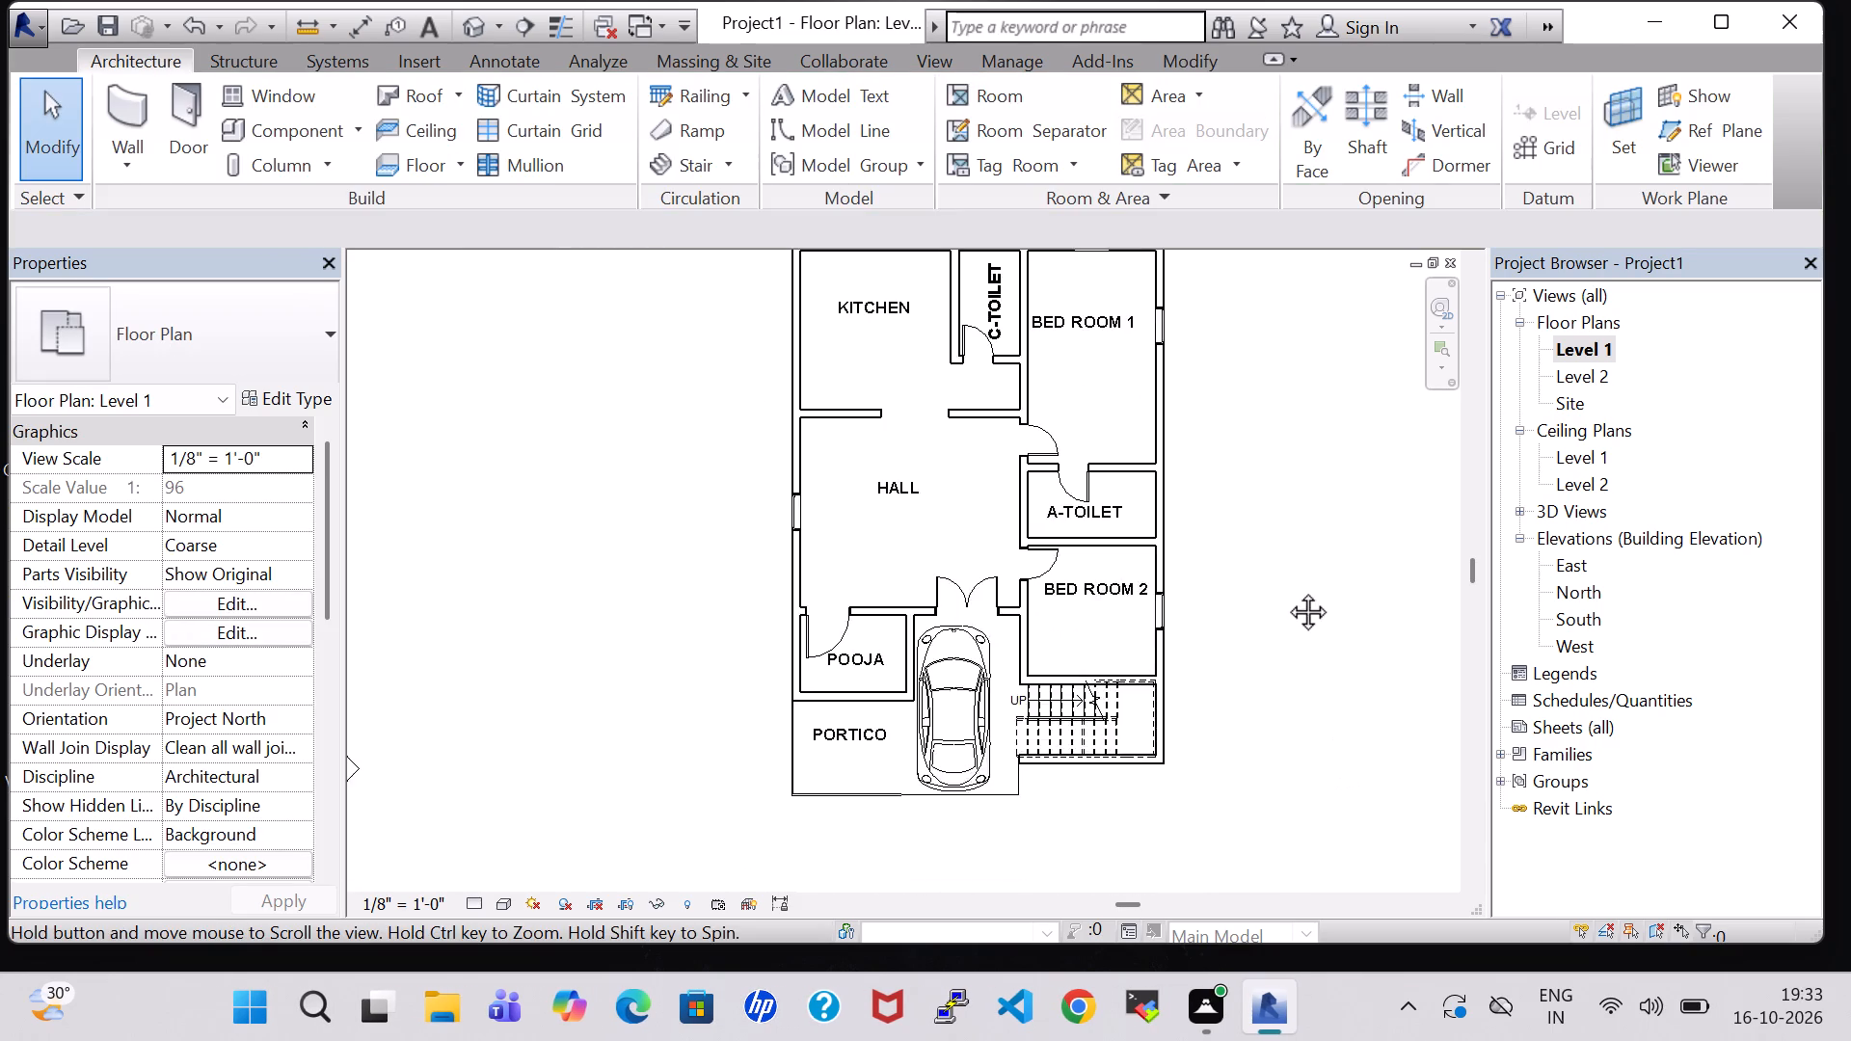
middle_drag(1286, 590, 1272, 649)
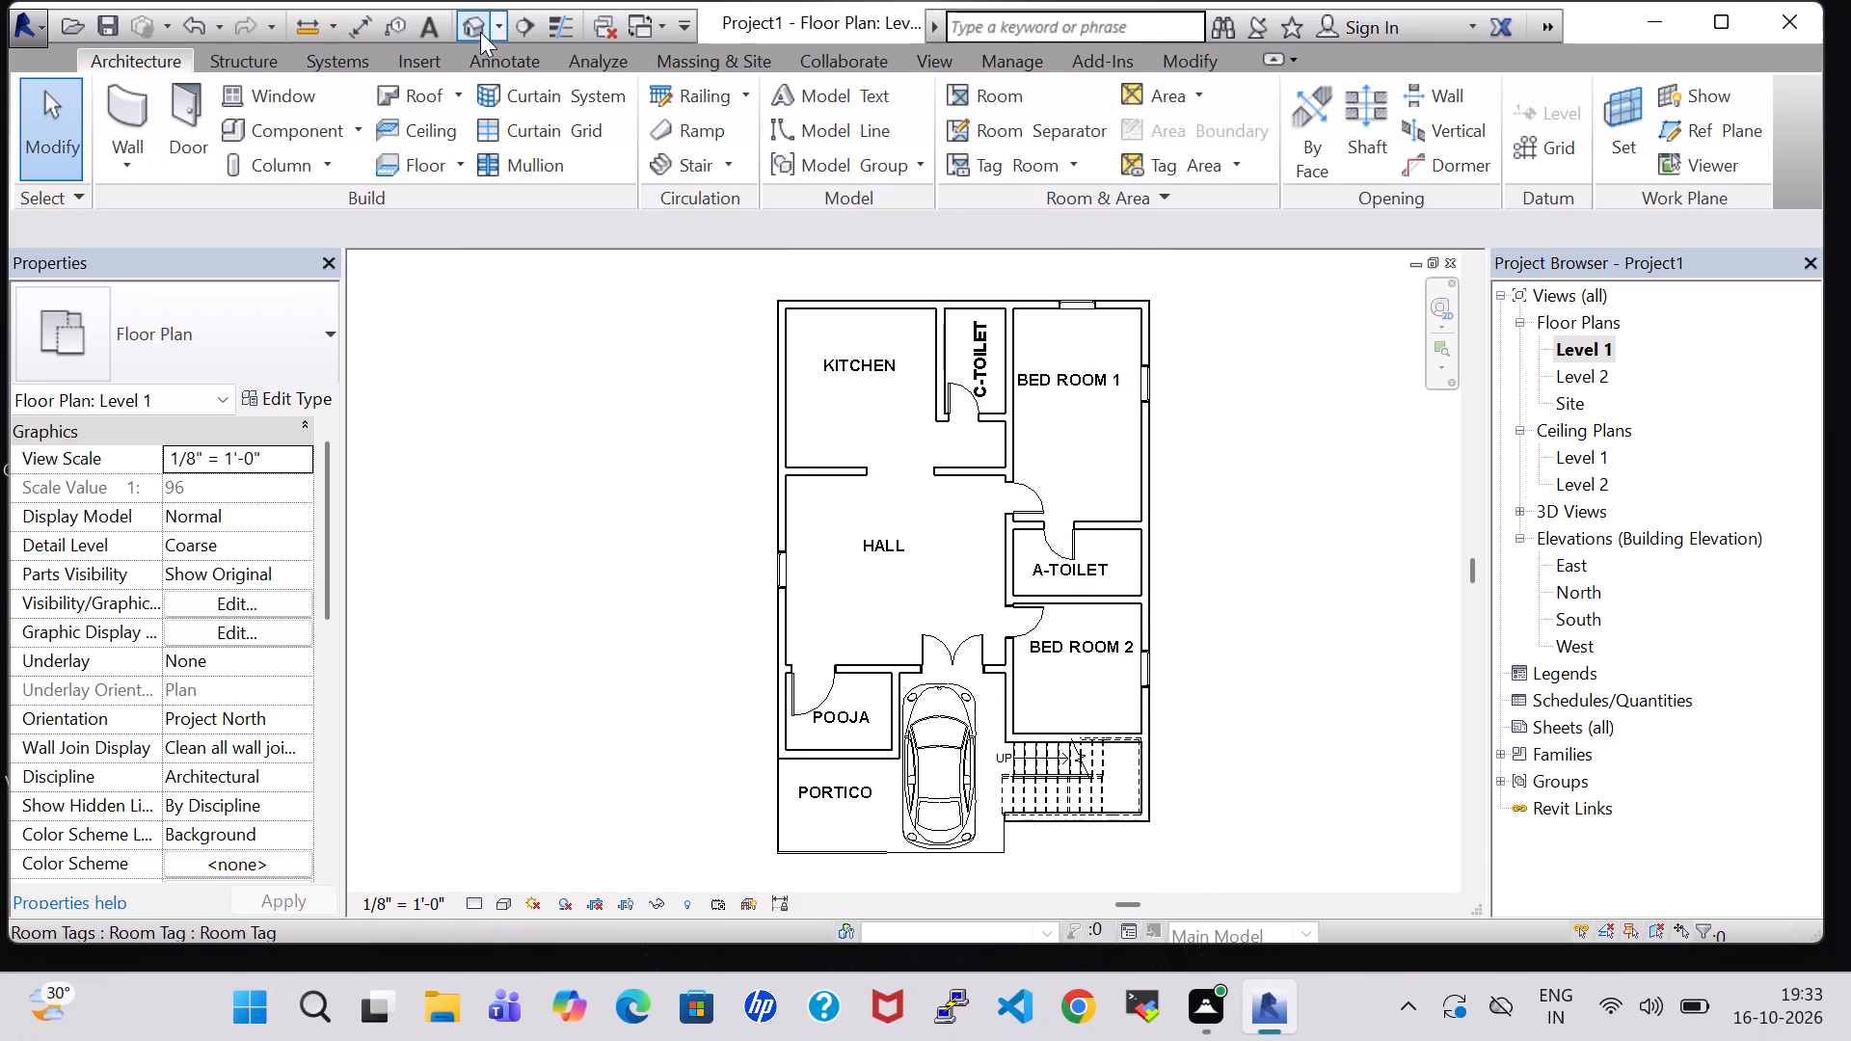
click(480, 32)
shift+middle_drag(979, 693, 948, 611)
middle_drag(948, 633, 879, 112)
shift+middle_drag(1138, 694, 1030, 652)
middle_drag(1037, 659, 592, 401)
click(1163, 640)
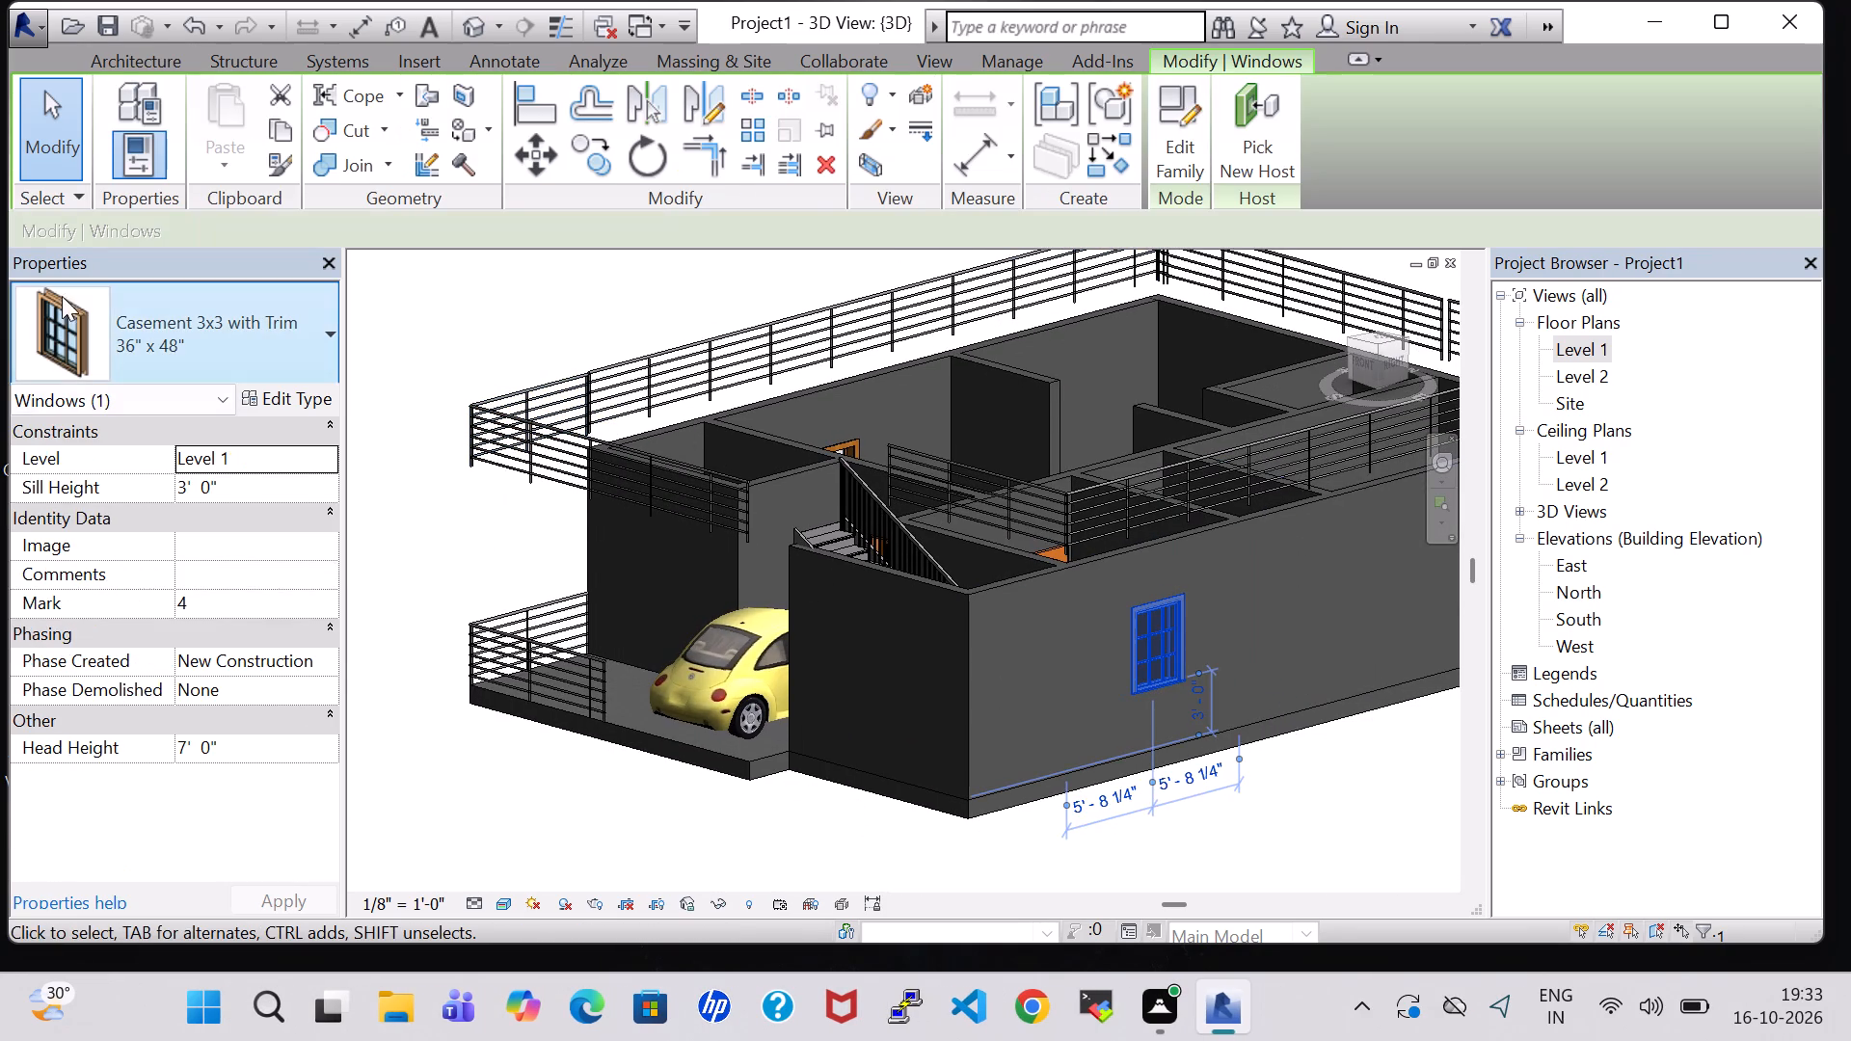
click(136, 304)
click(151, 560)
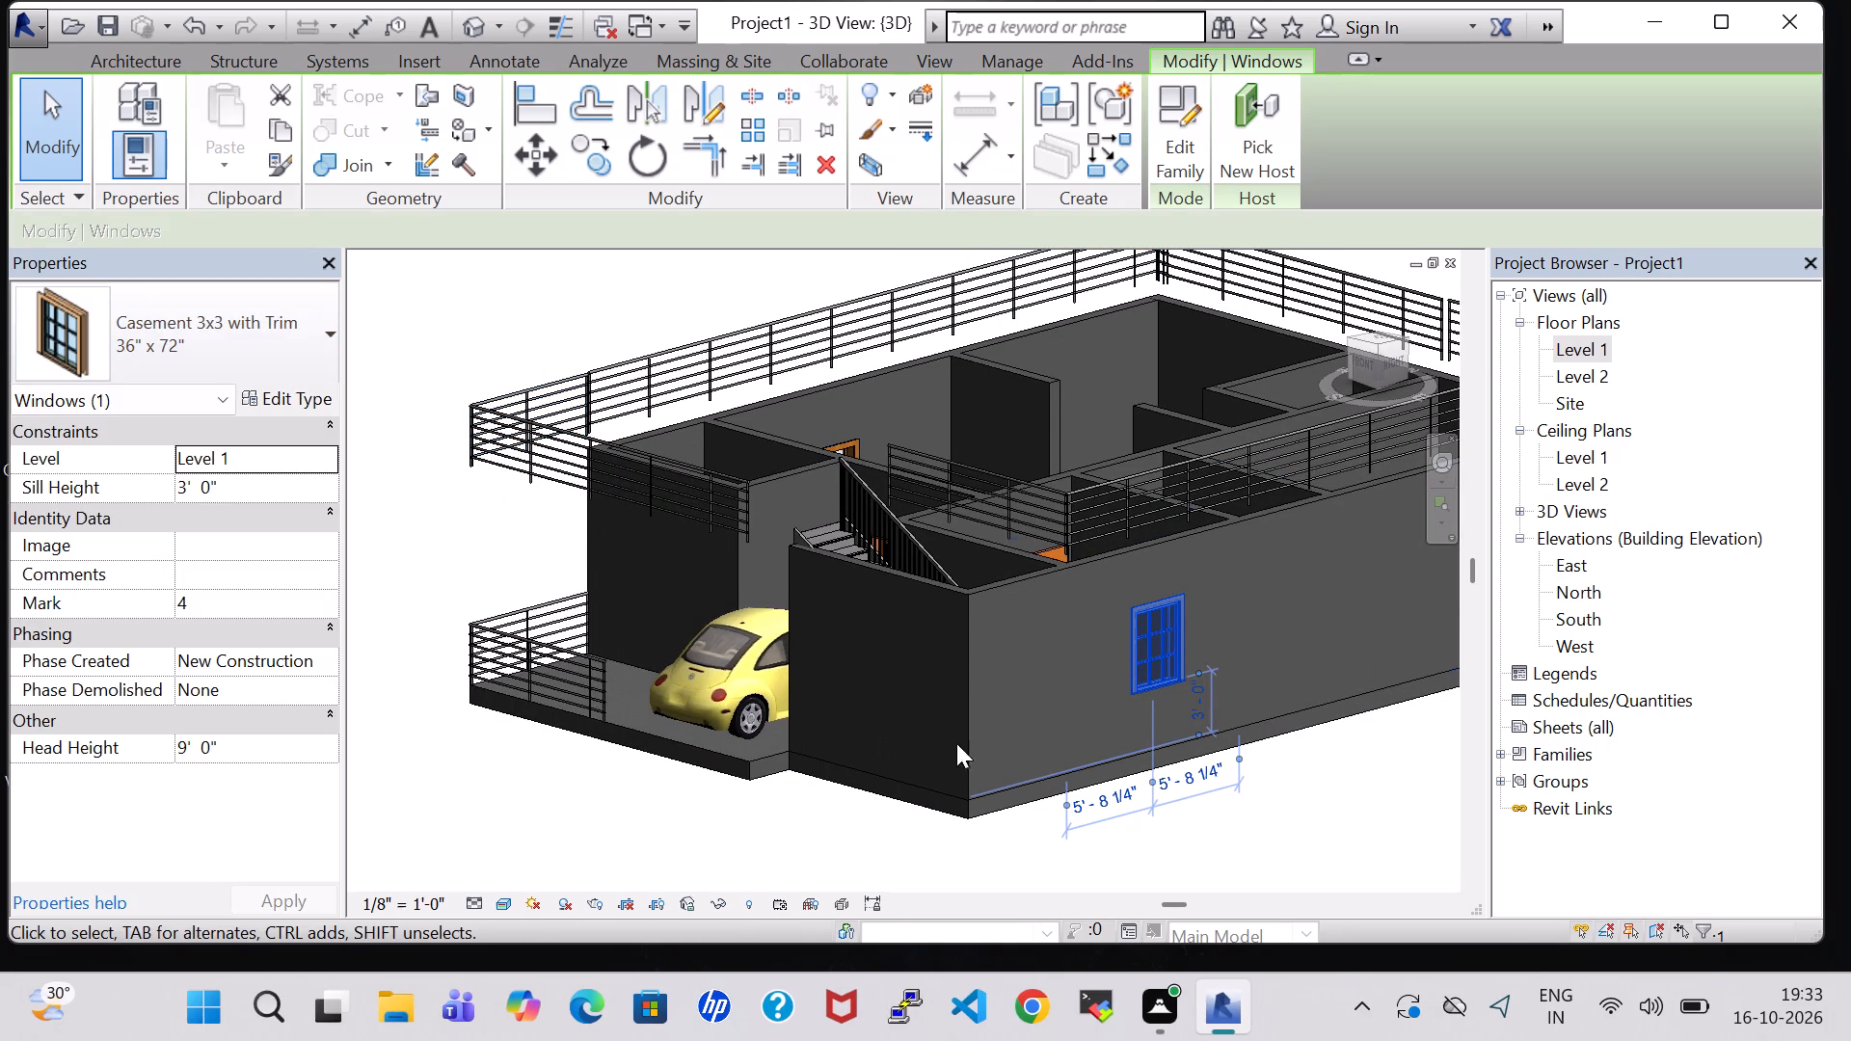
click(1311, 798)
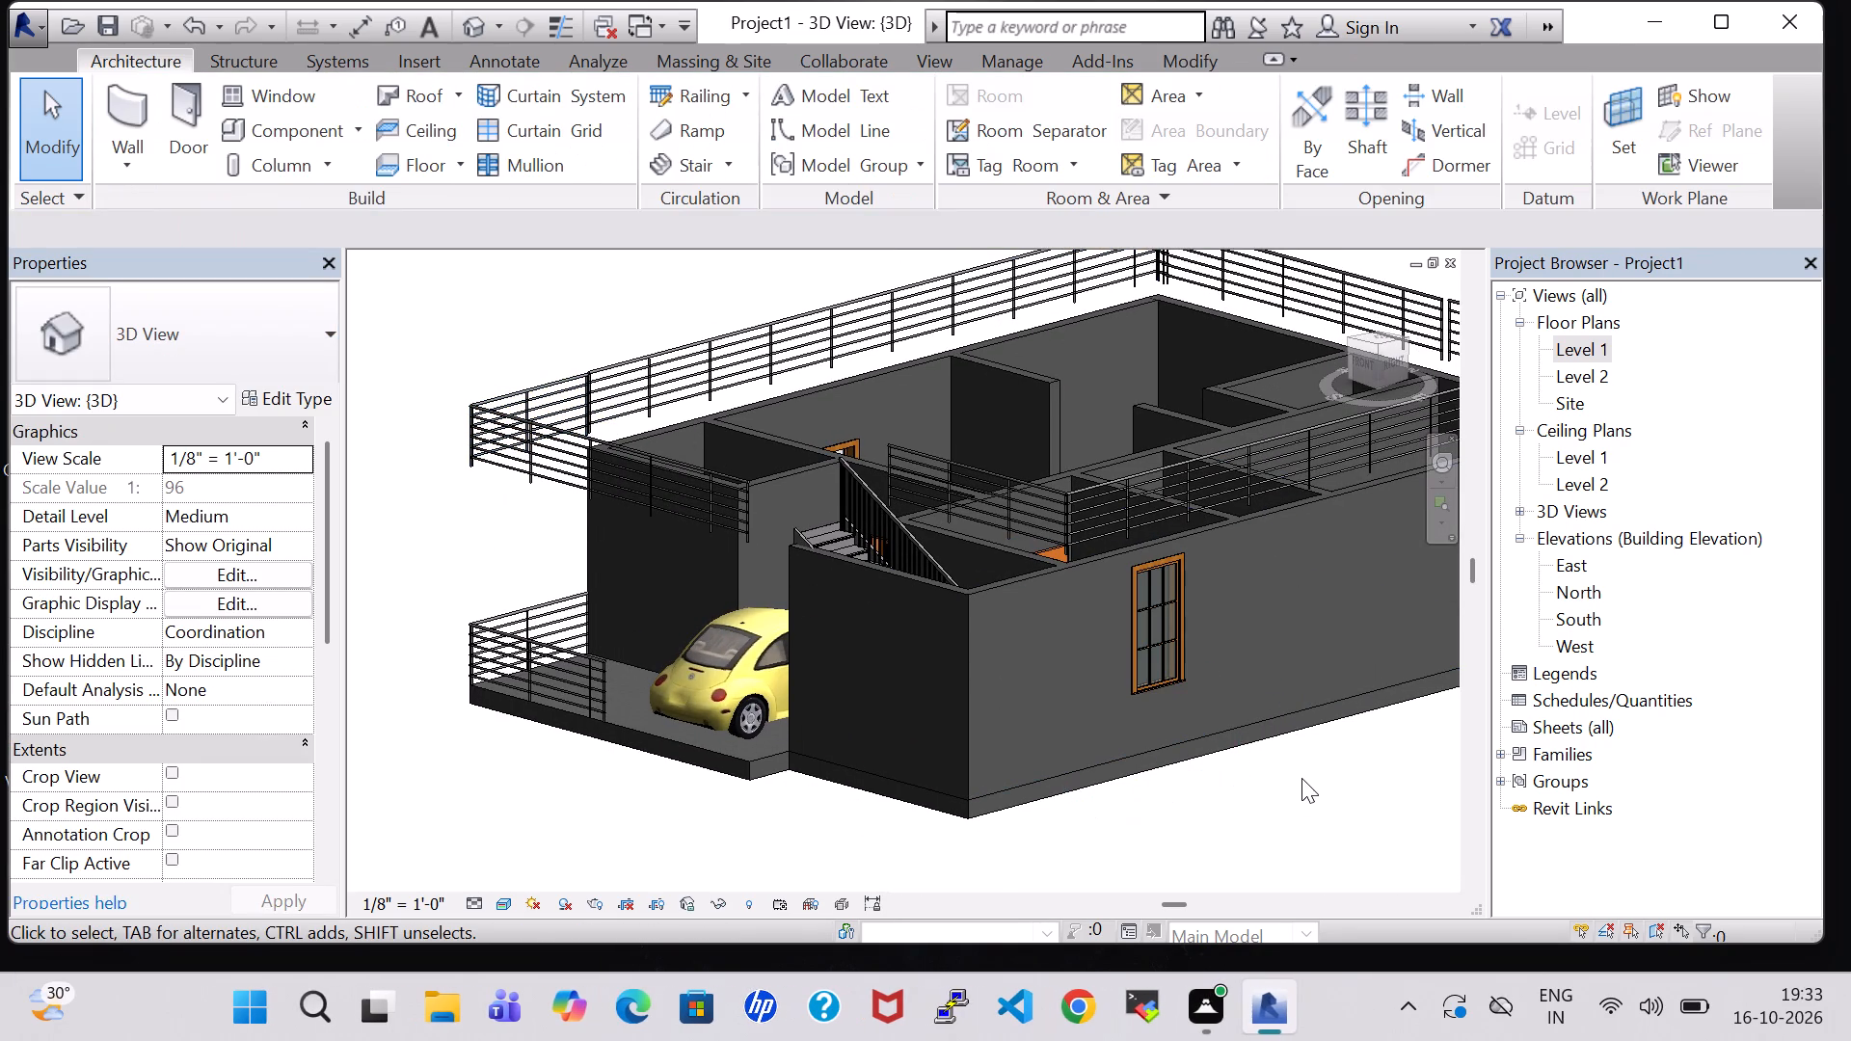
Change both Bed Room 1 windows, on the side and back walls, to the Casement 3x3 with Trim 36" x 72" type.
shift+middle_drag(1301, 778, 1202, 774)
middle_drag(1202, 774, 581, 554)
shift+middle_drag(1204, 847, 1064, 796)
shift+scroll(1064, 796, down, 1)
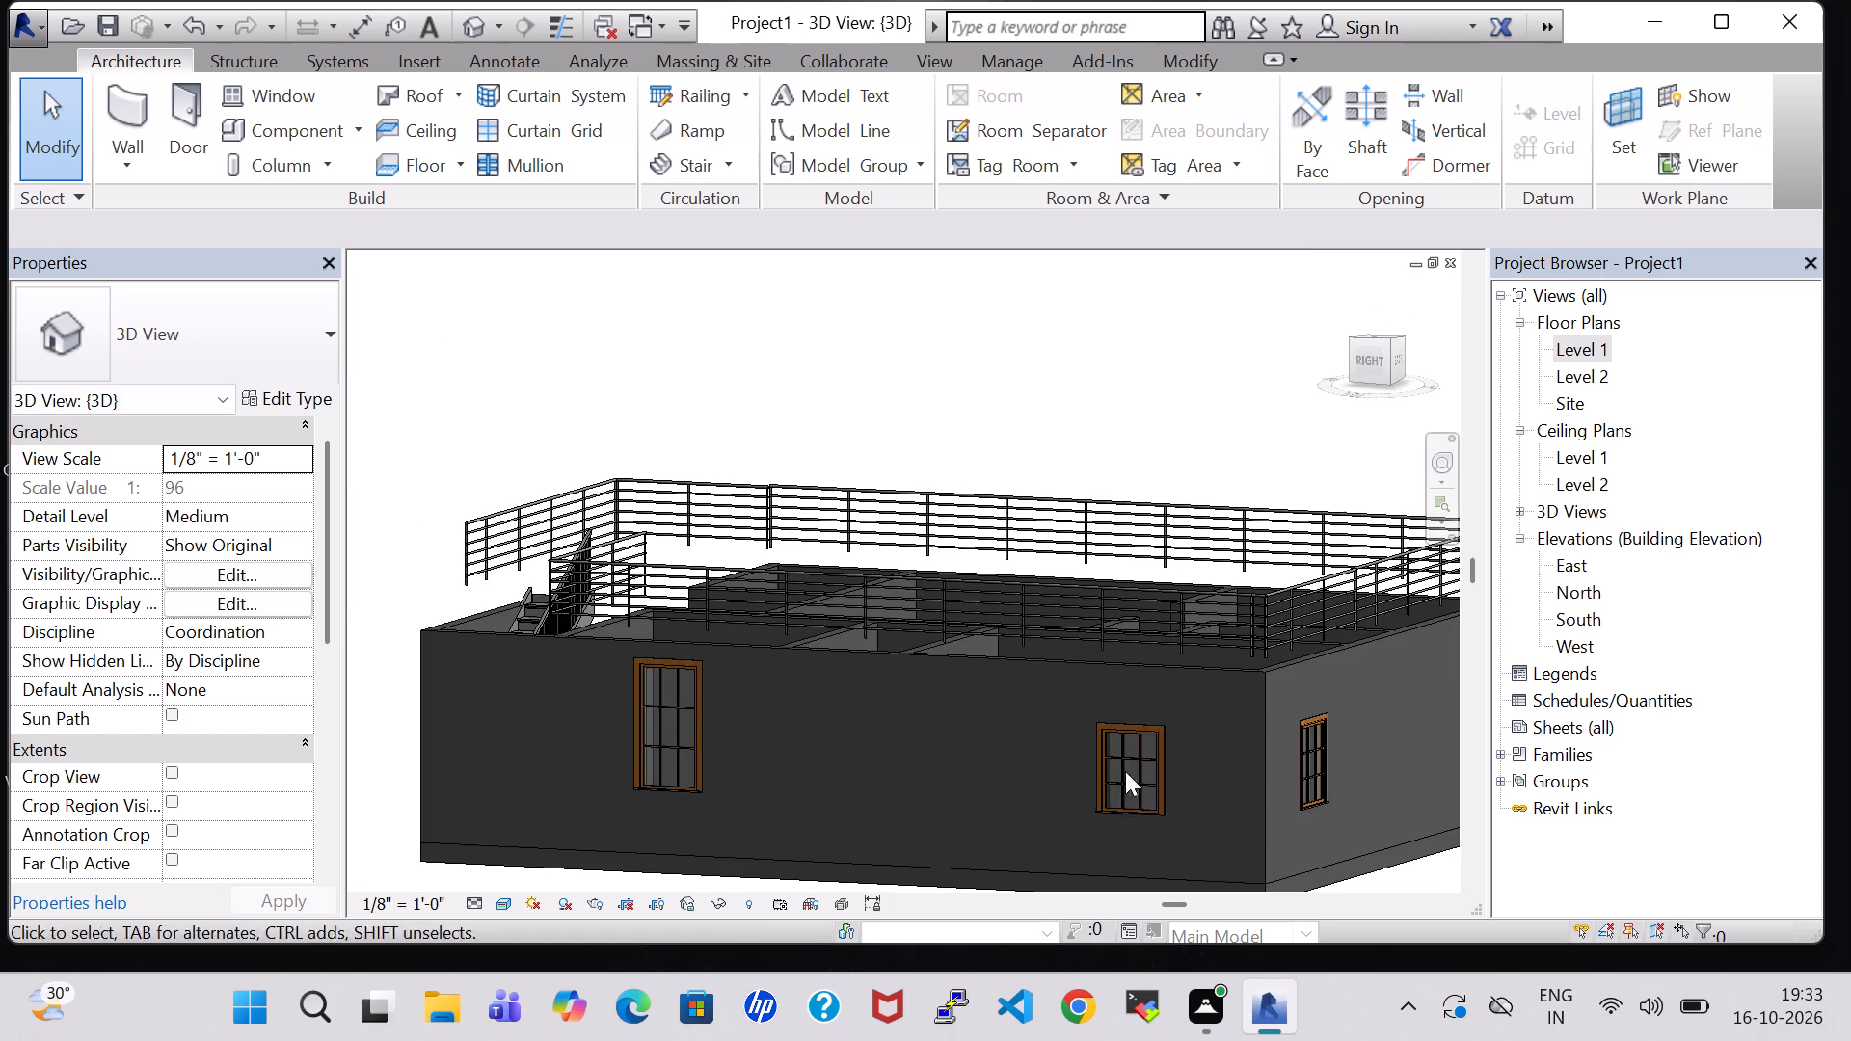
click(1147, 762)
click(228, 311)
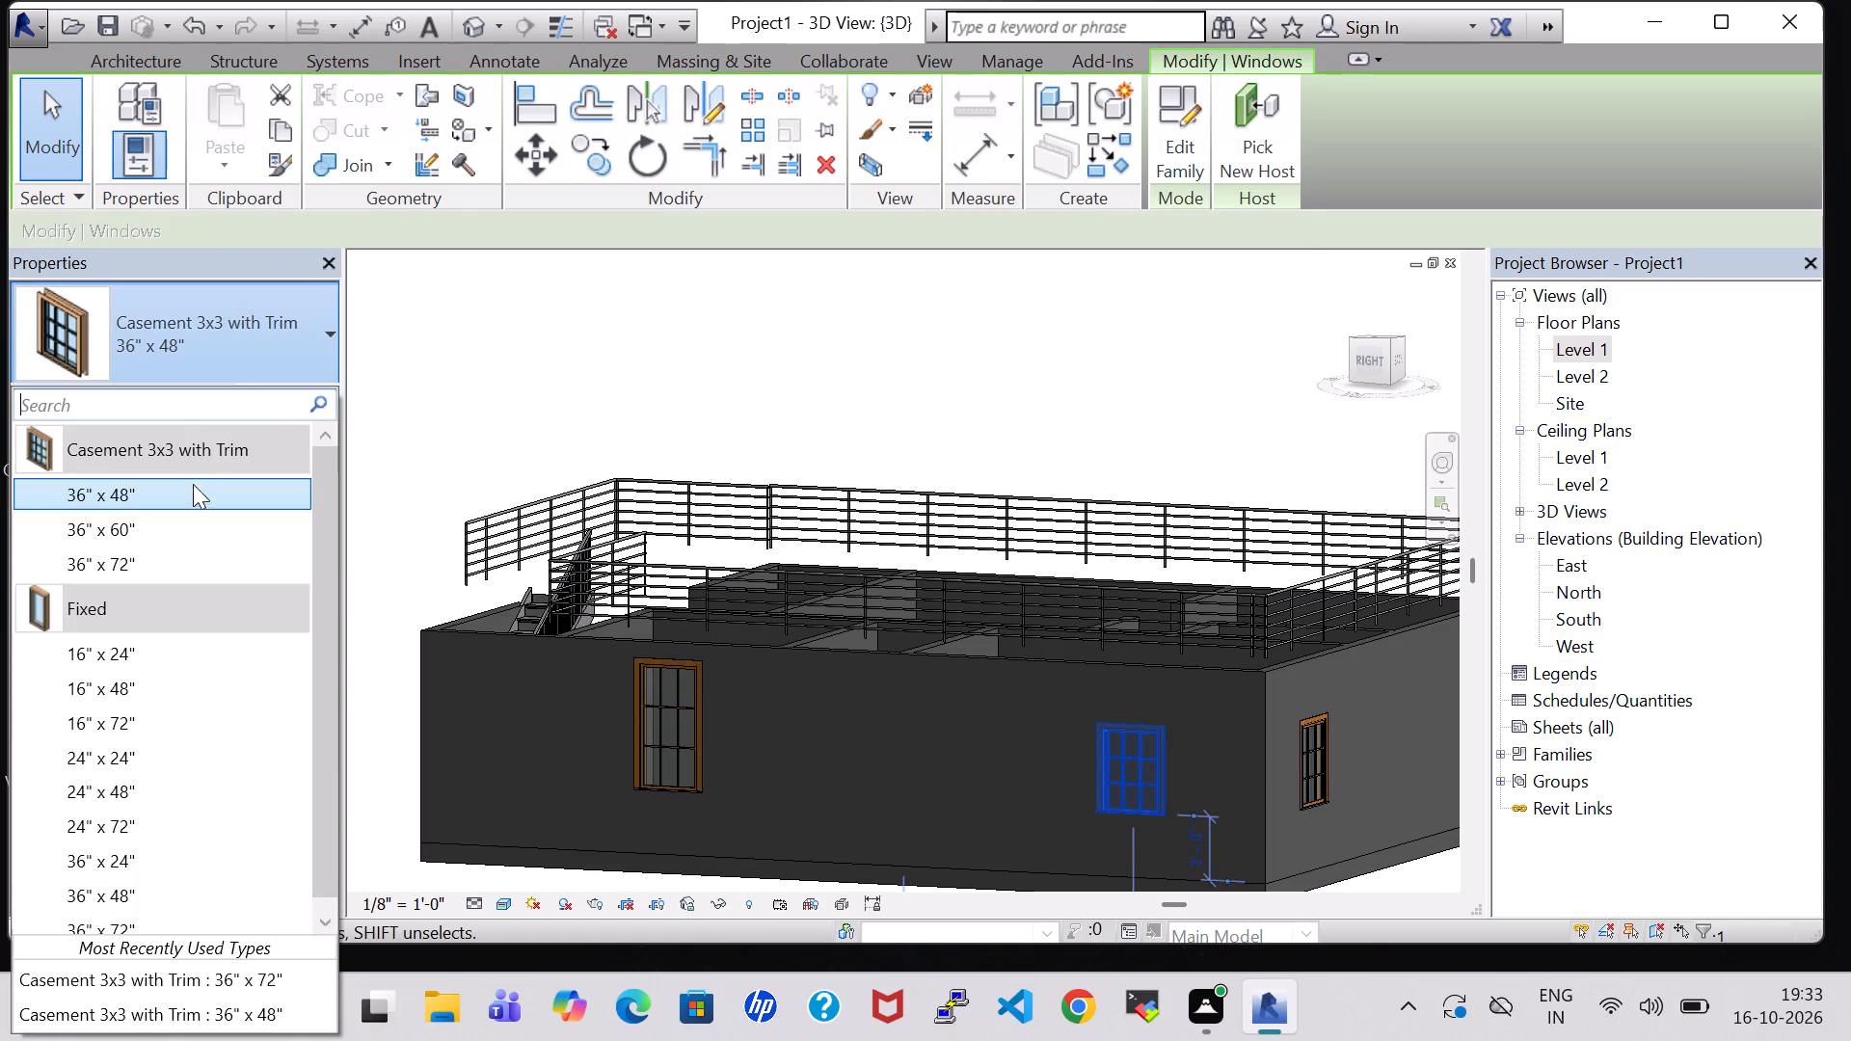
click(181, 567)
click(1323, 786)
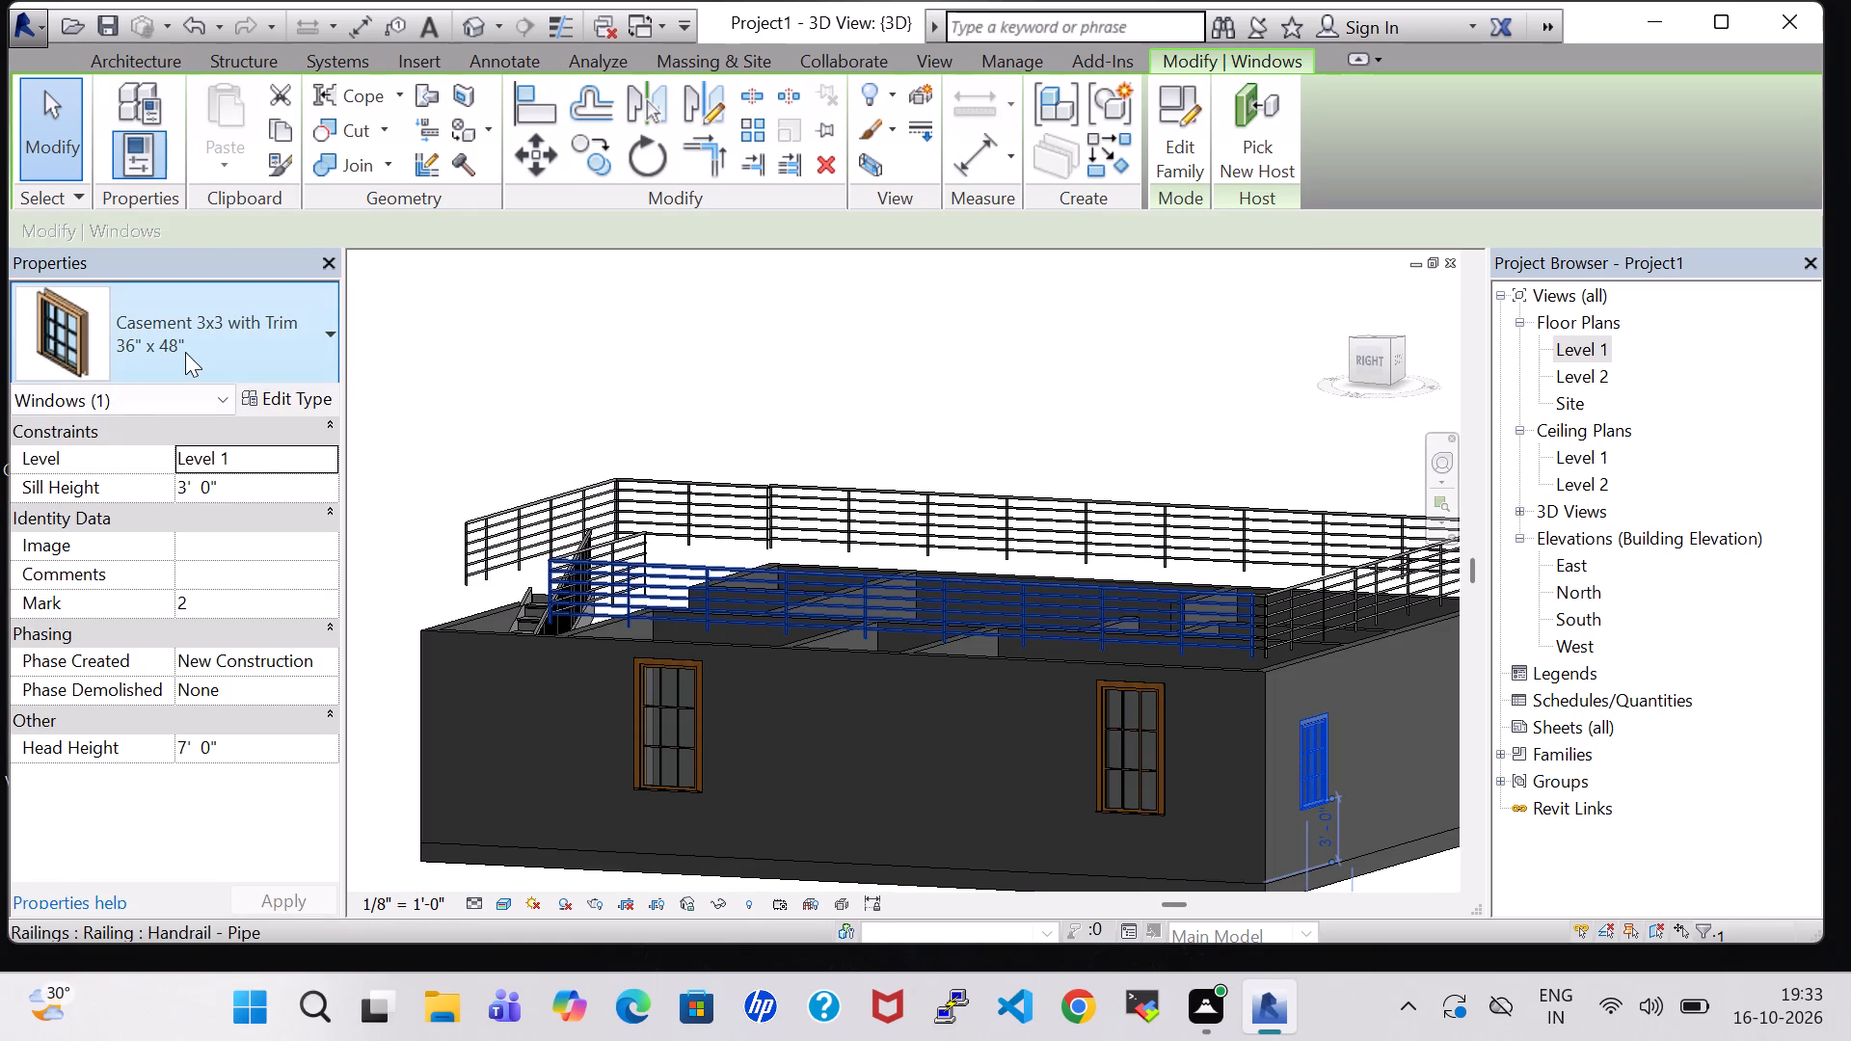
click(195, 349)
click(186, 553)
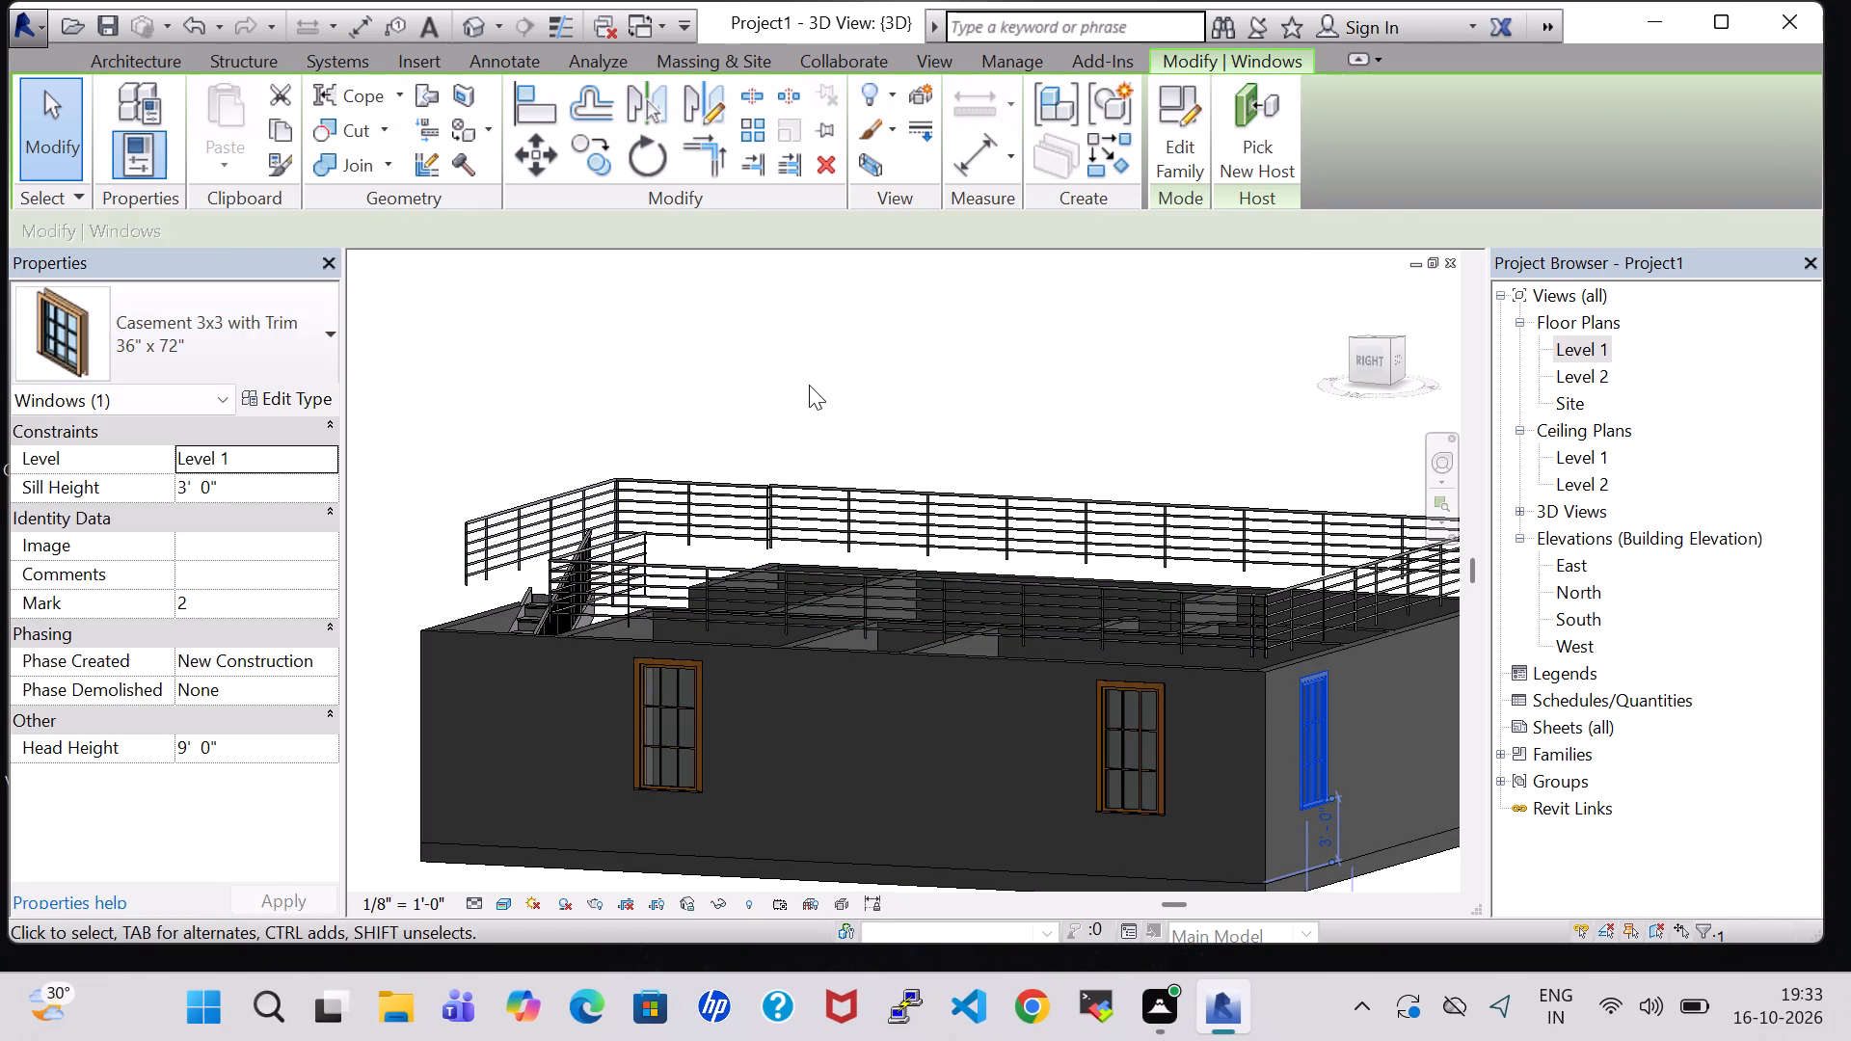
click(809, 385)
Examine the windows and outer walls from the back, sides and front of the house in the 3D view.
shift+middle_drag(1102, 413, 1033, 406)
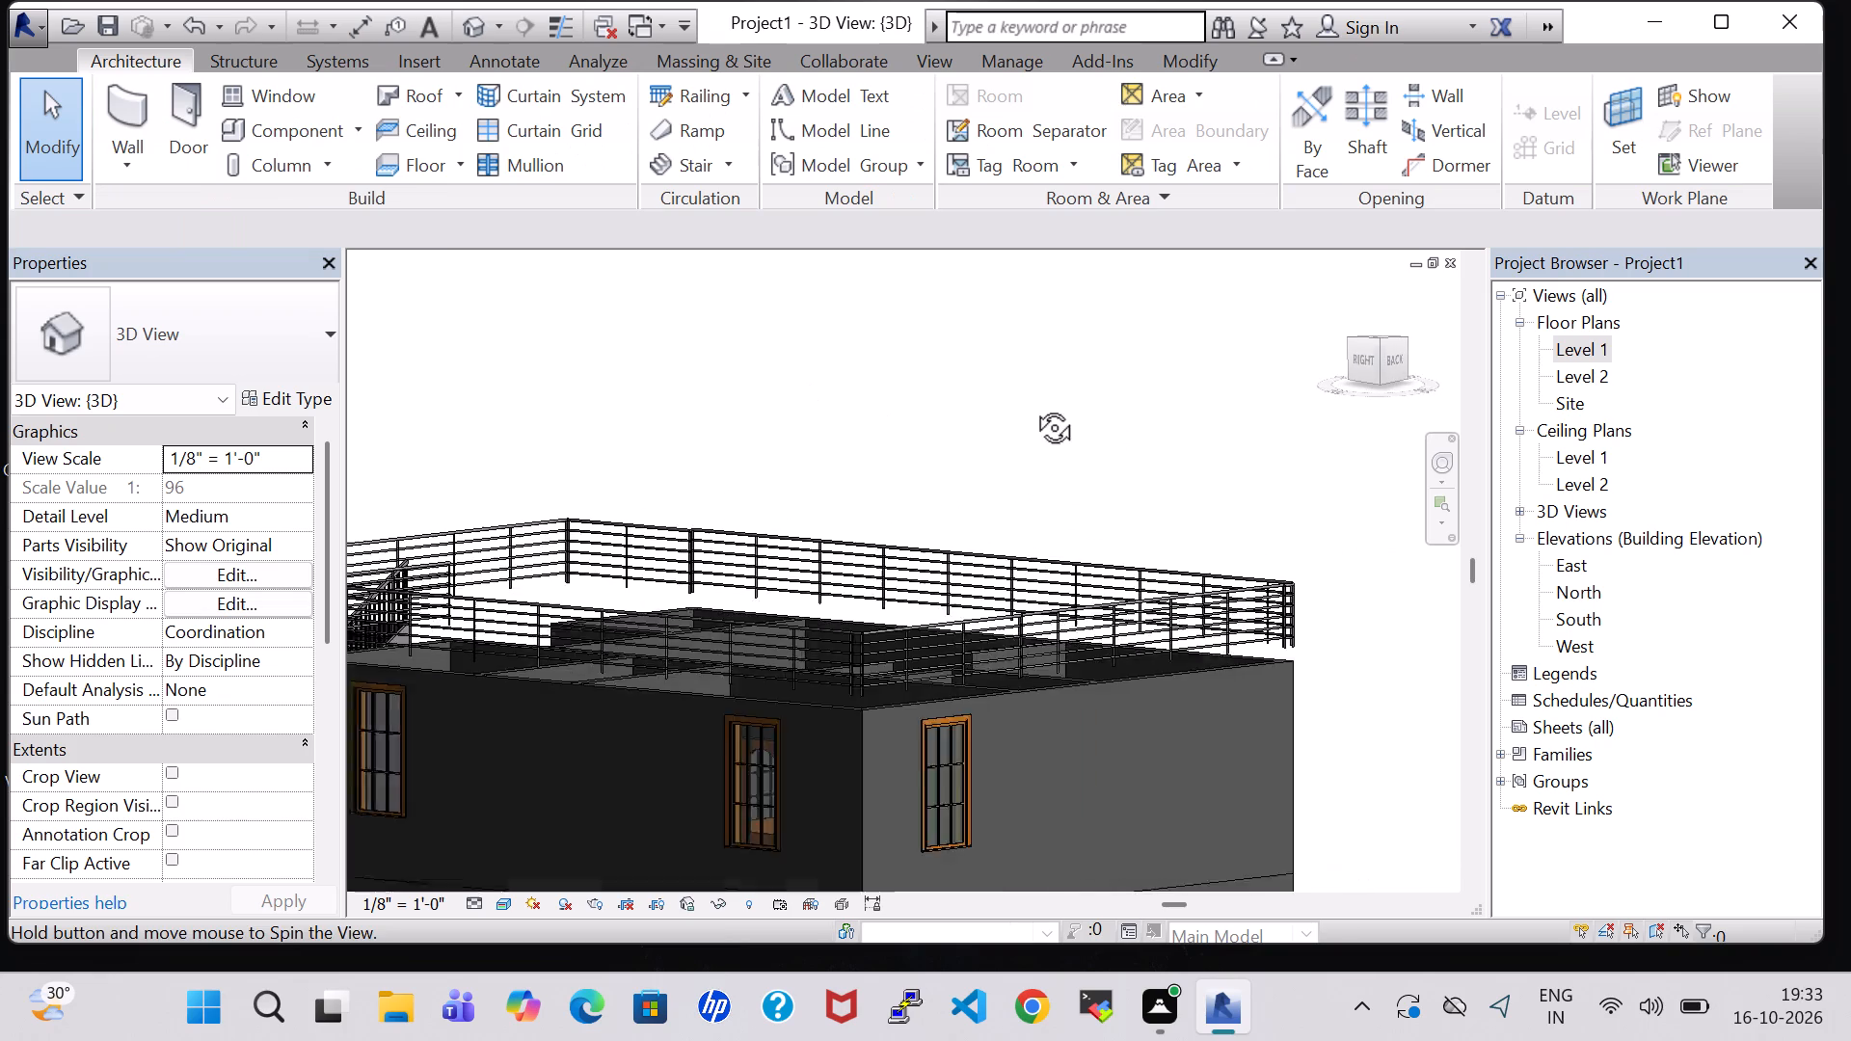
shift+middle_drag(1033, 406, 1020, 407)
middle_drag(1048, 428, 990, 436)
middle_drag(910, 663, 961, 557)
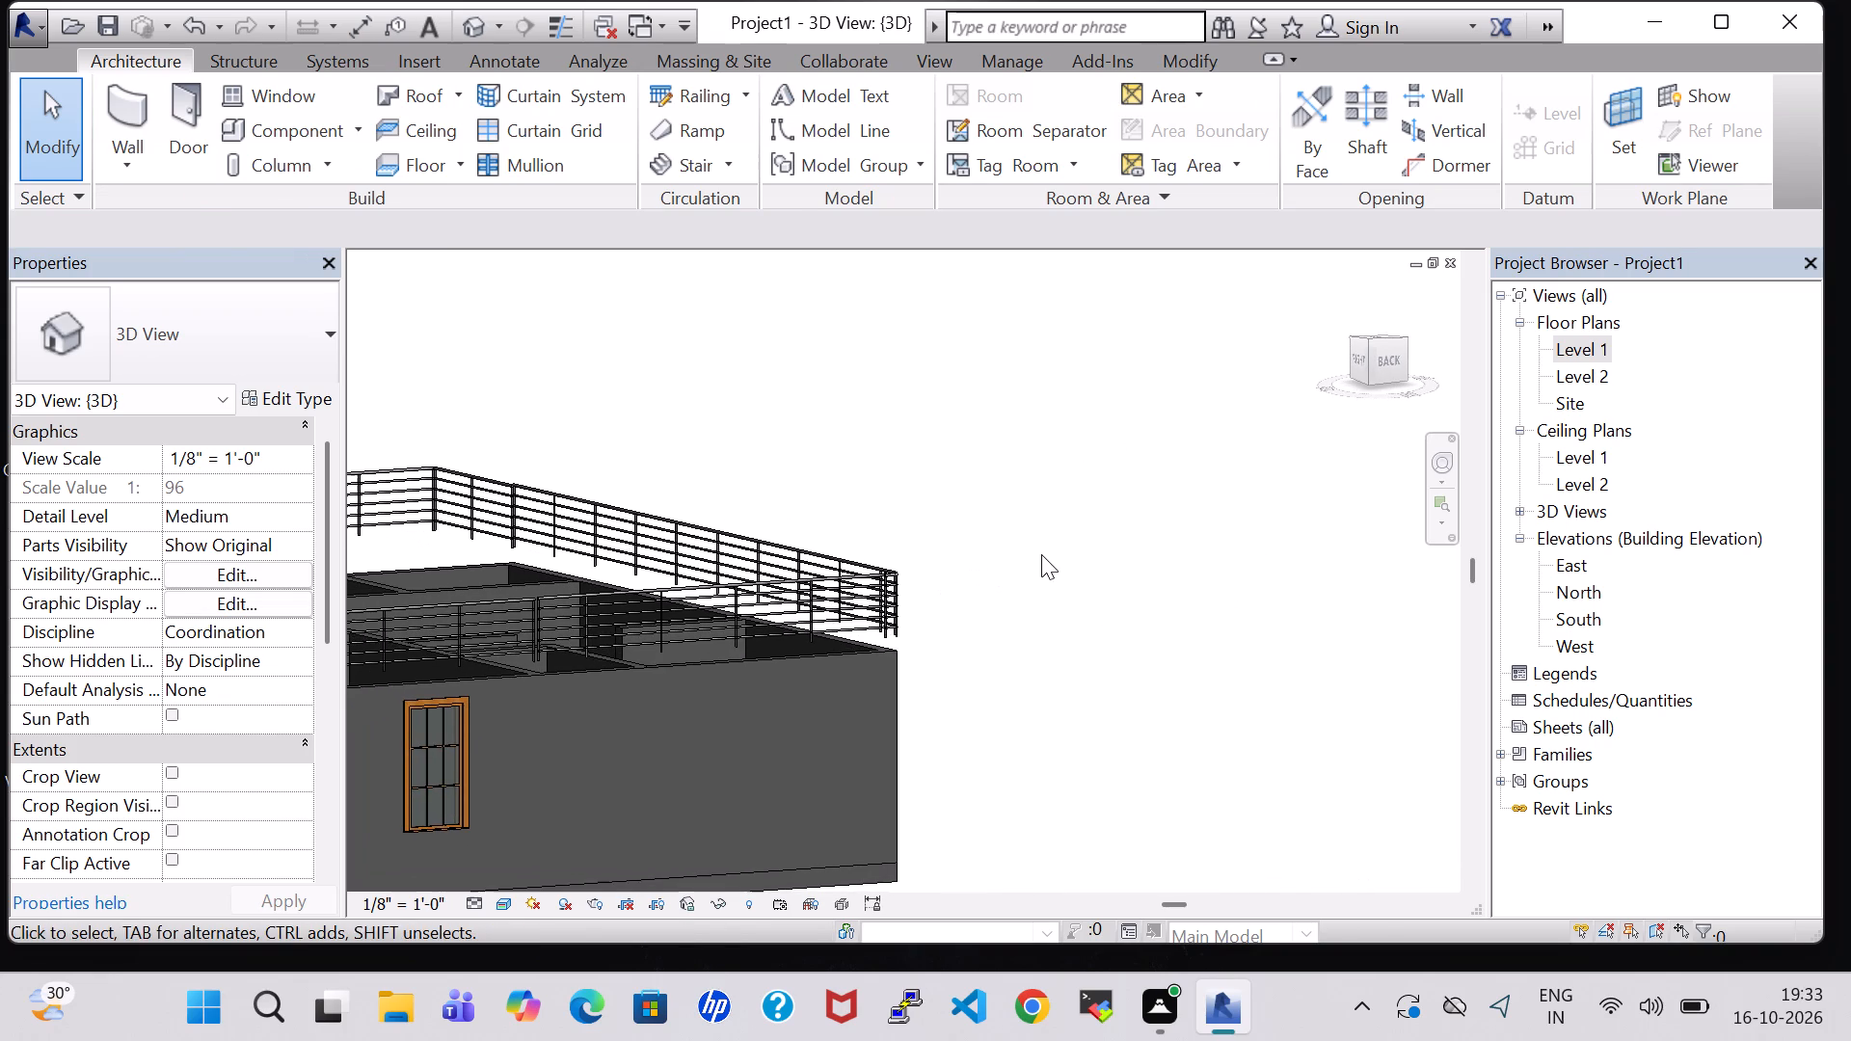
middle_drag(1000, 655, 1194, 627)
shift+middle_drag(1155, 633, 1128, 630)
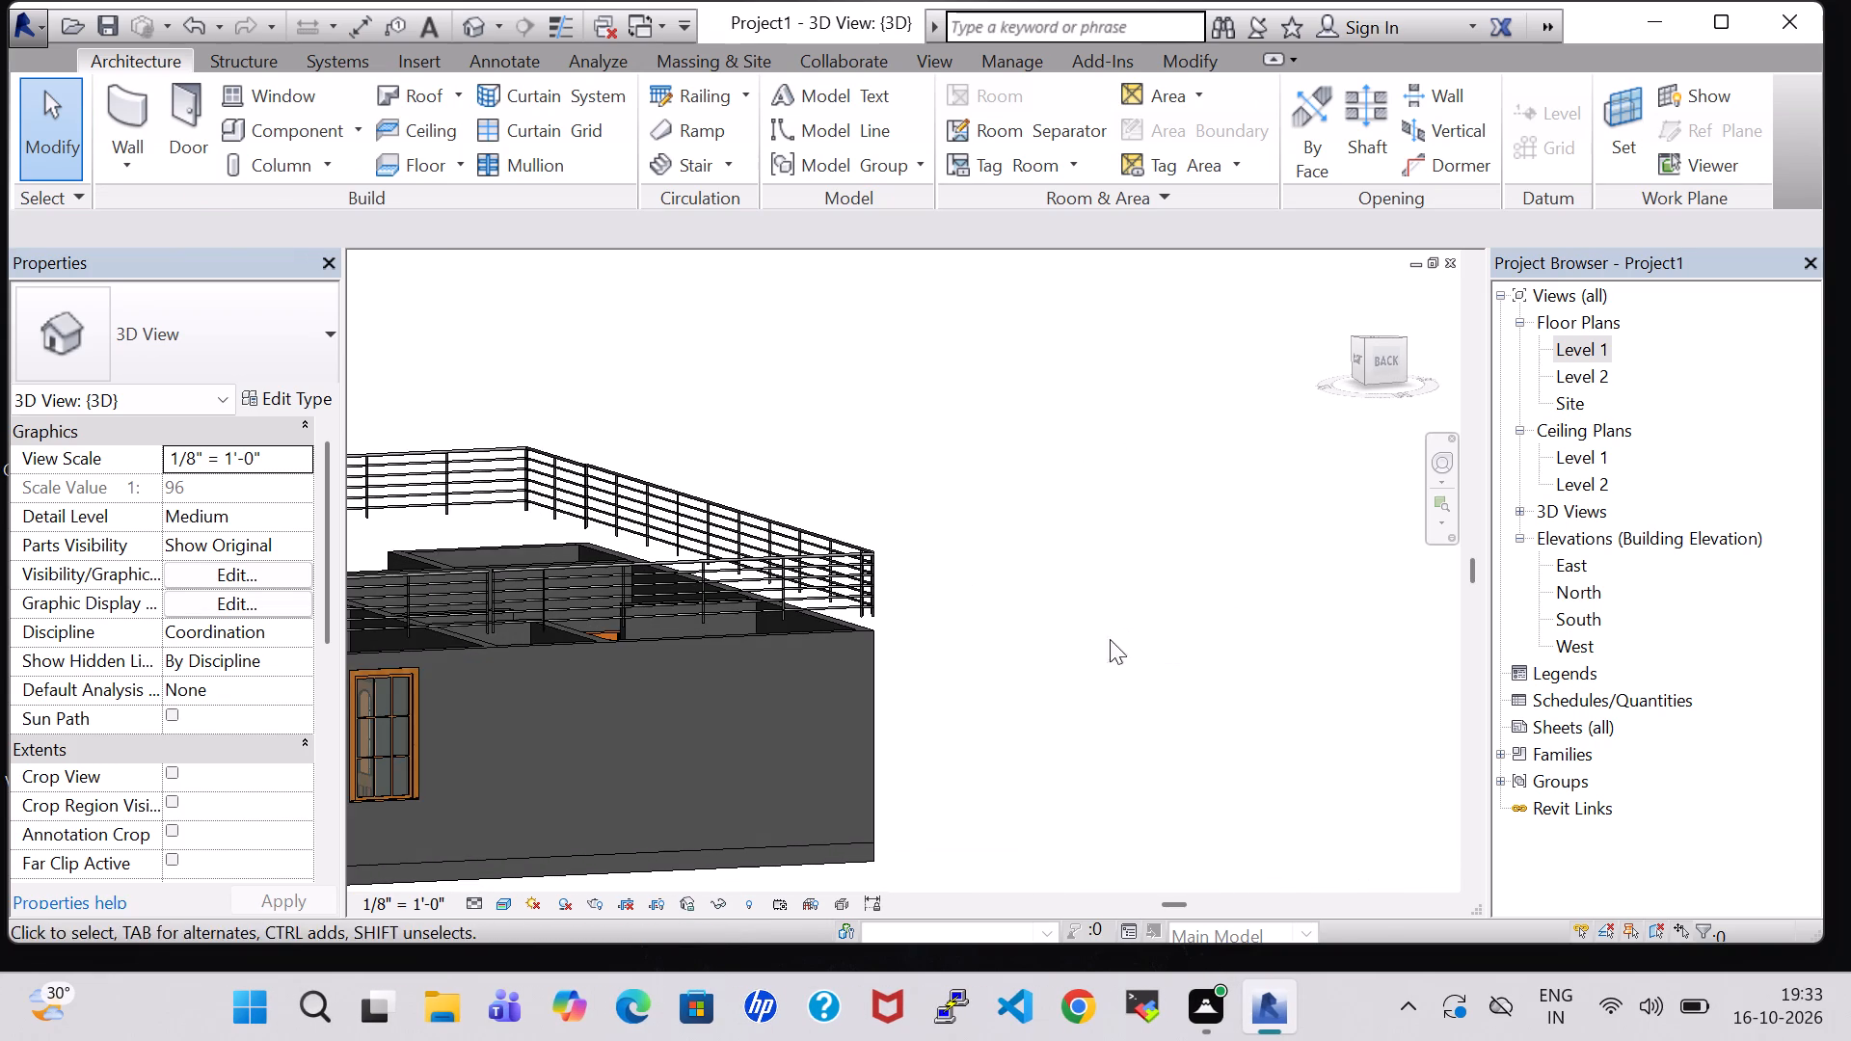
middle_drag(1079, 652, 1328, 646)
shift+middle_drag(1305, 646, 1213, 638)
middle_drag(480, 632, 966, 633)
shift+middle_drag(896, 671, 871, 625)
shift+middle_drag(806, 414, 811, 484)
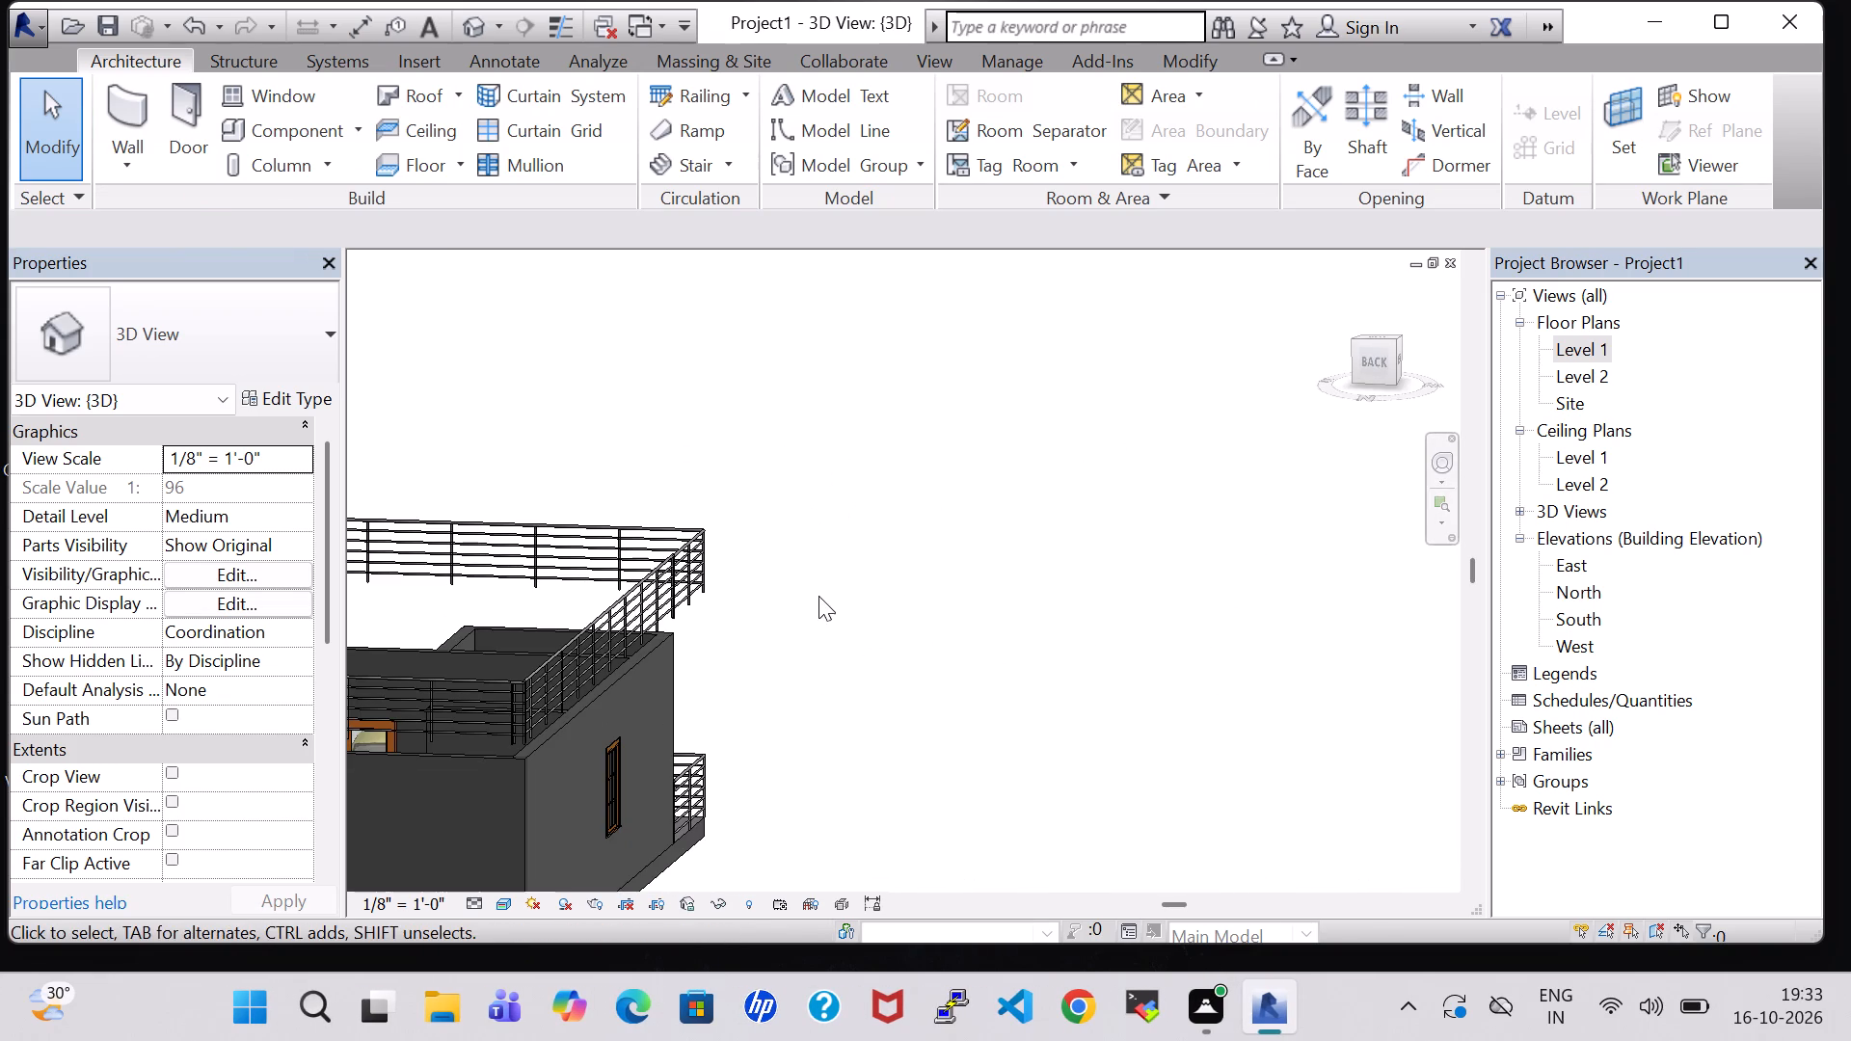
shift+middle_drag(818, 596, 1060, 618)
middle_drag(1018, 627, 972, 633)
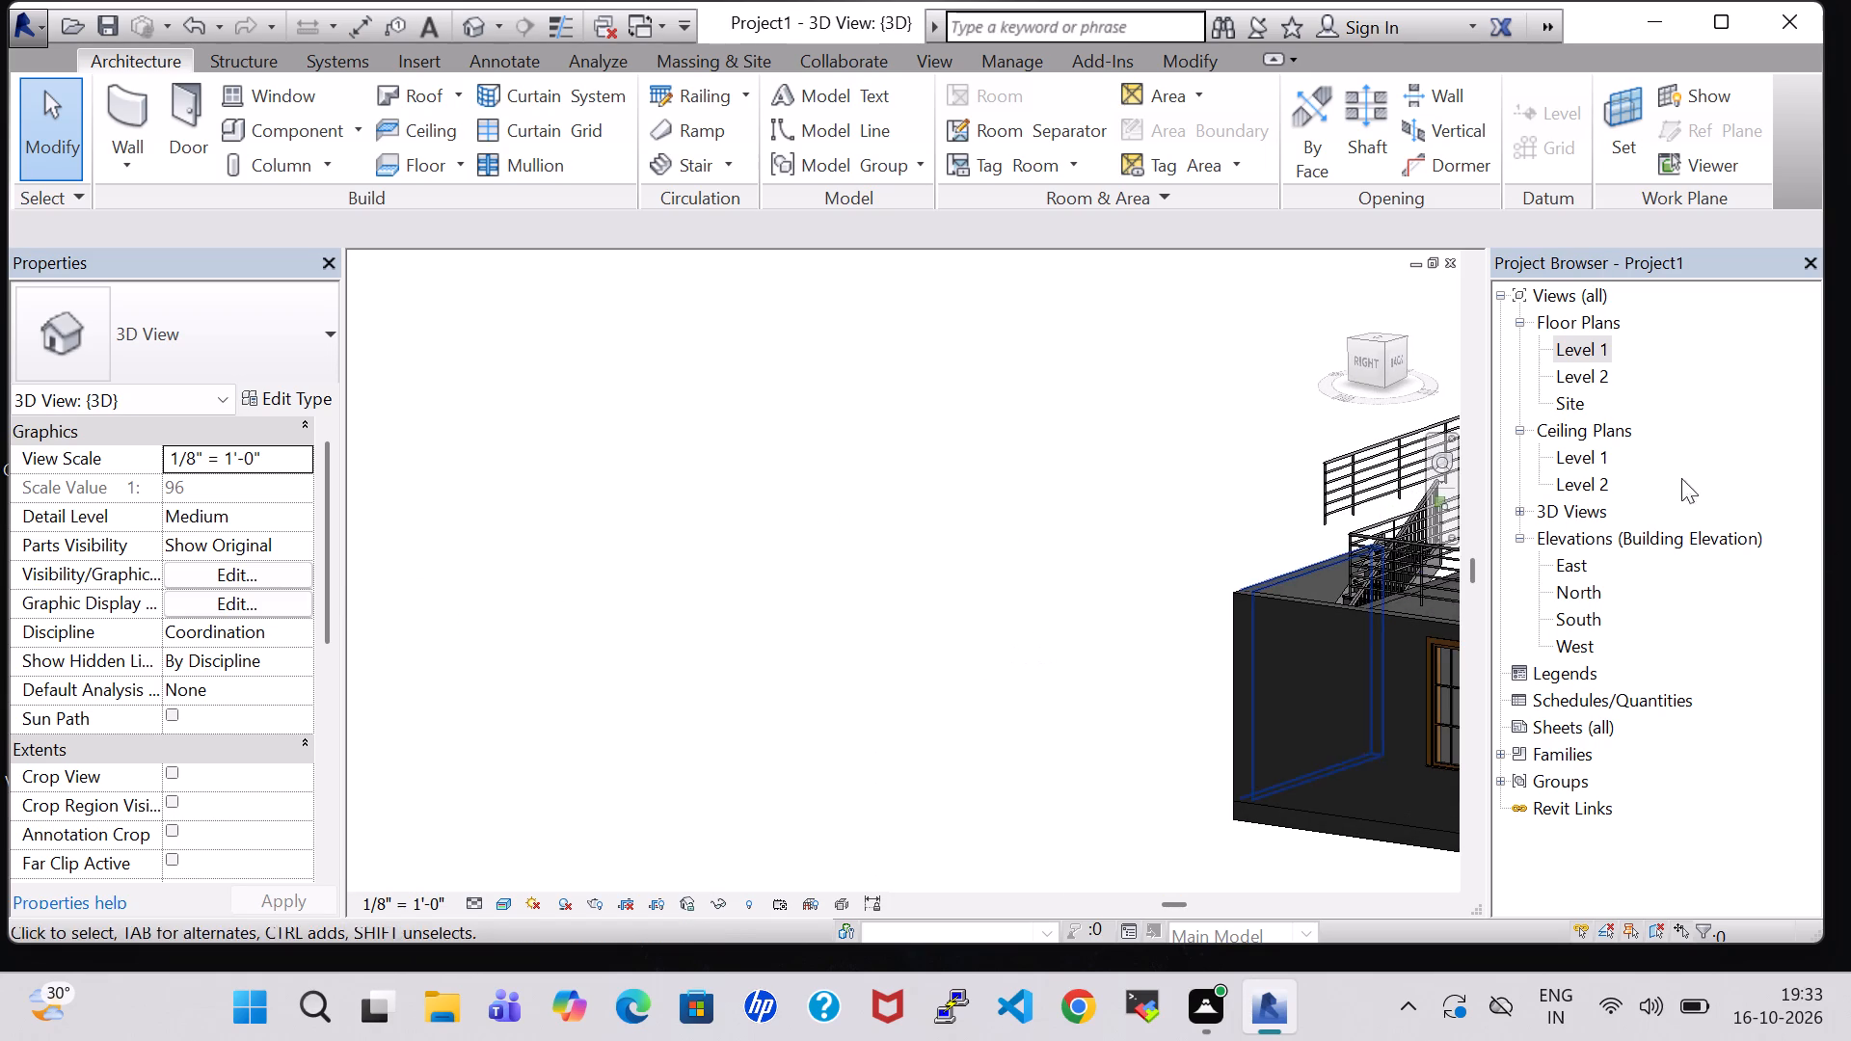
middle_drag(887, 604, 974, 638)
middle_drag(974, 638, 517, 653)
scroll(517, 653, down, 1)
shift+middle_drag(585, 646, 759, 664)
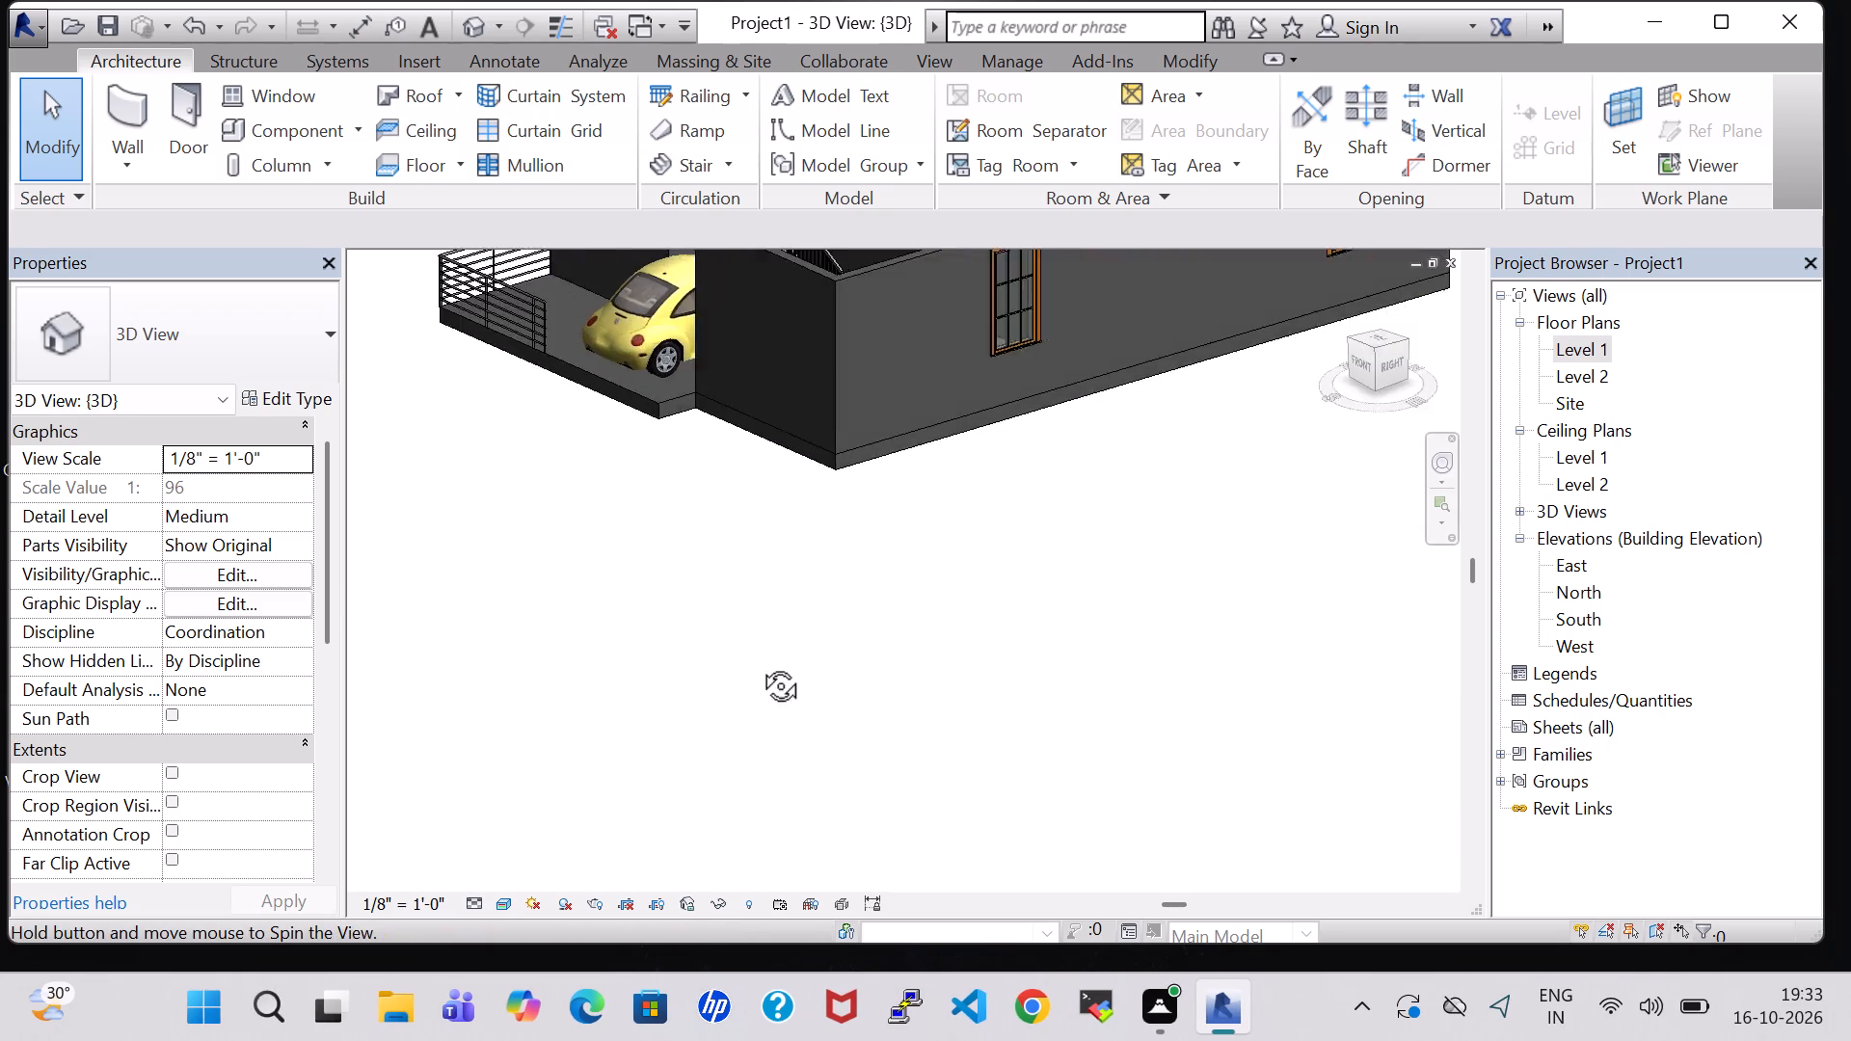
shift+middle_drag(759, 664, 797, 622)
middle_drag(432, 520, 761, 802)
shift+middle_drag(1077, 825, 1180, 796)
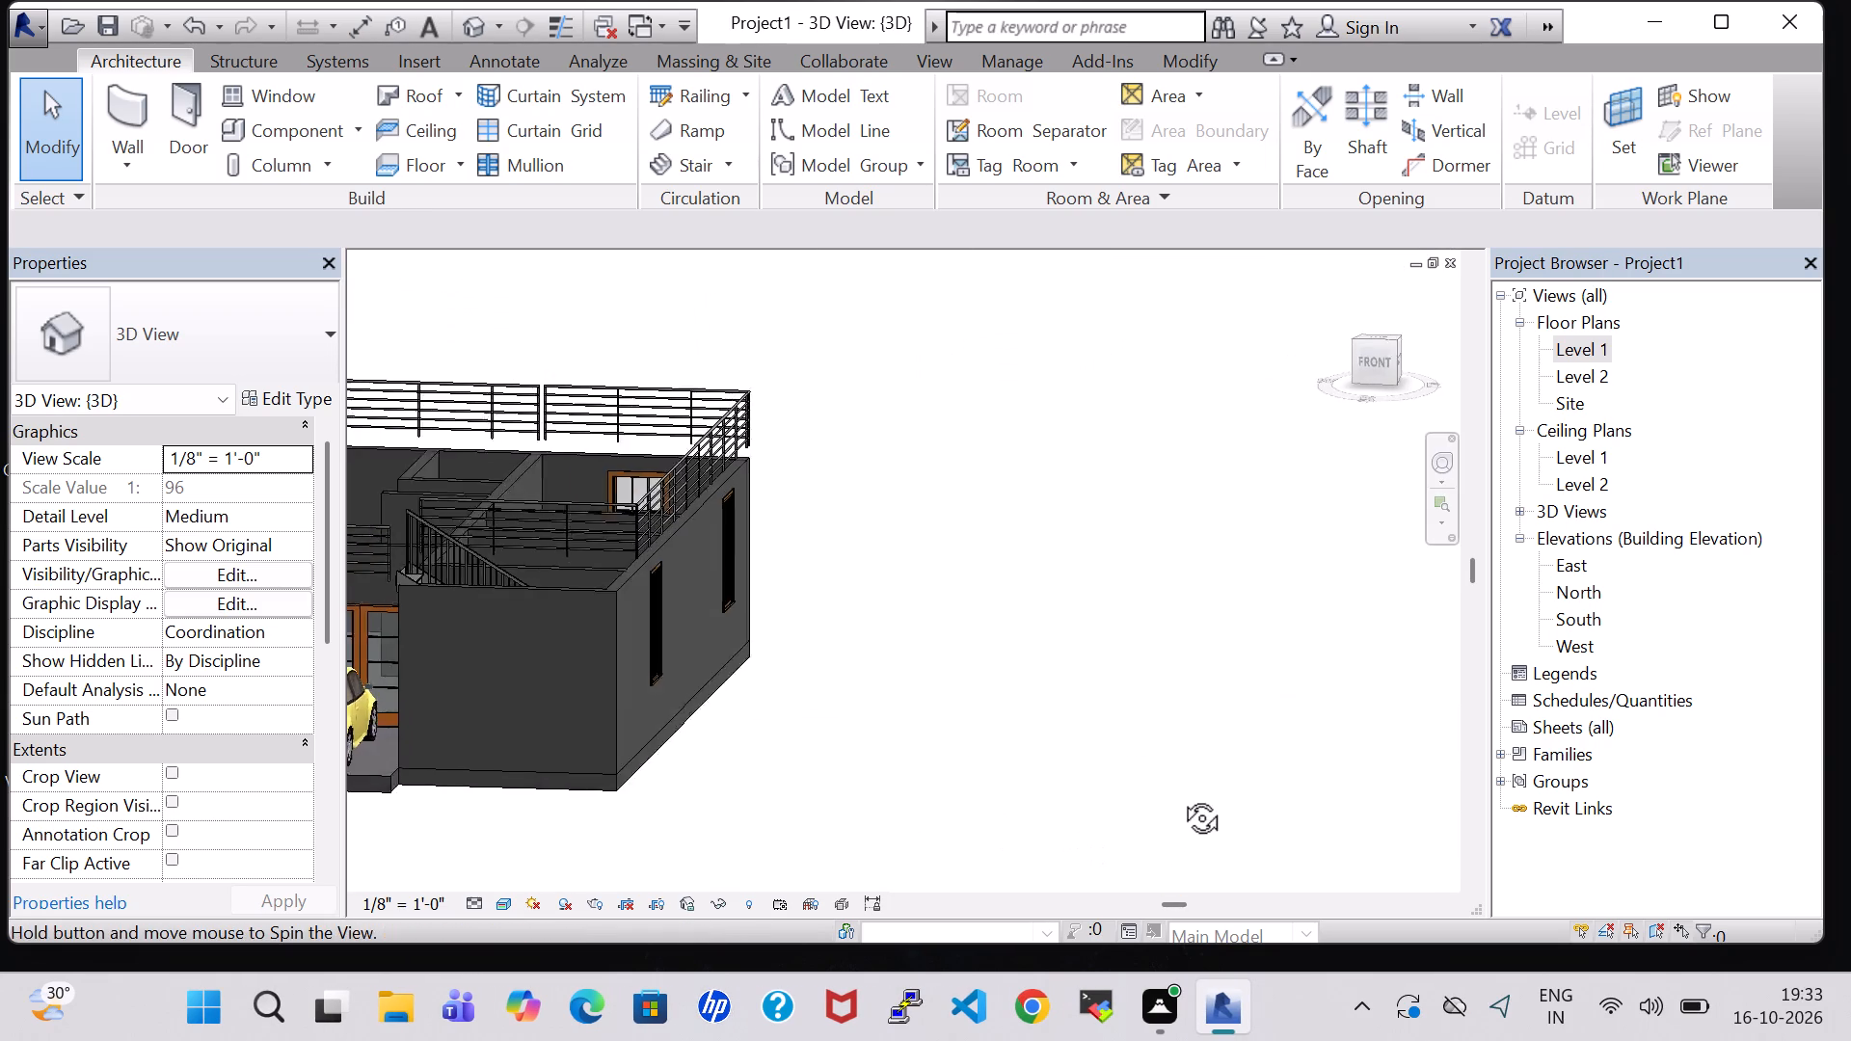
shift+middle_drag(1180, 796, 1176, 794)
middle_drag(586, 725, 865, 745)
shift+middle_drag(984, 796, 1004, 759)
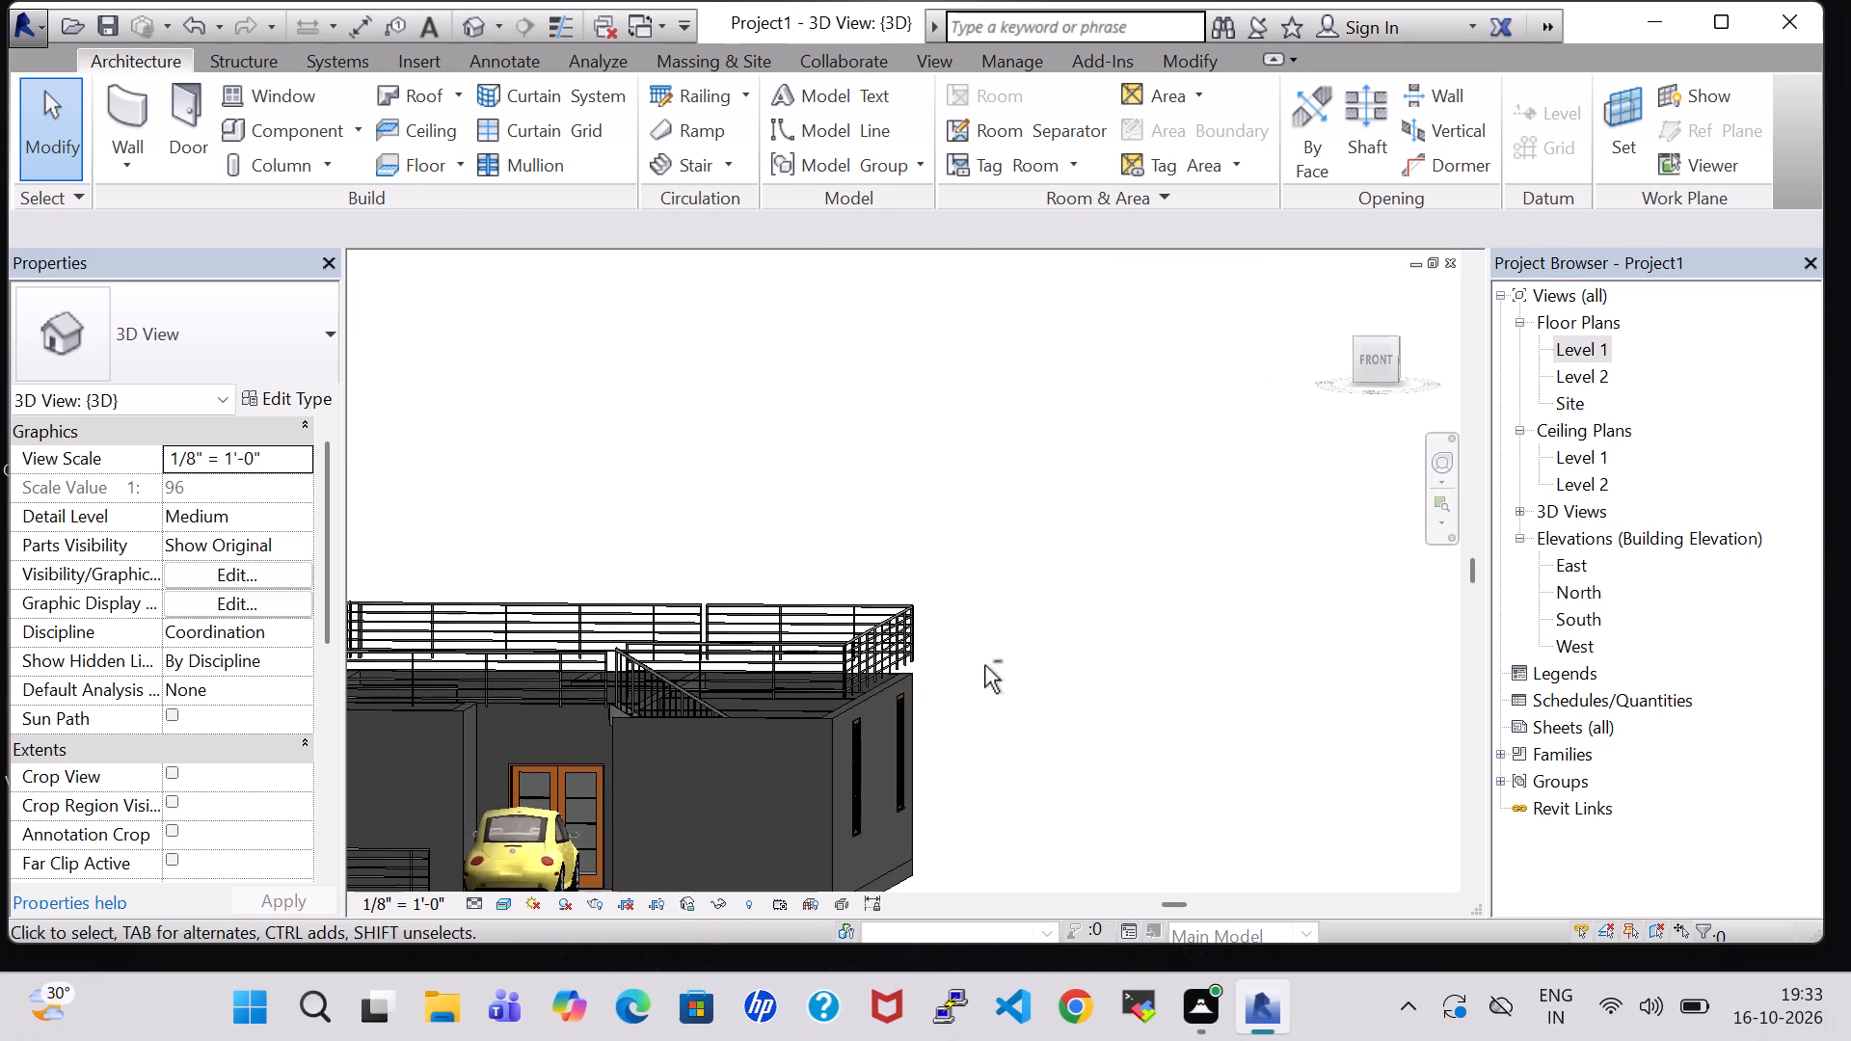
shift+middle_drag(984, 665, 1027, 722)
middle_drag(694, 583, 1204, 627)
shift+middle_drag(1204, 627, 1186, 621)
Open the Level 1 floor plan.
double_click(1582, 346)
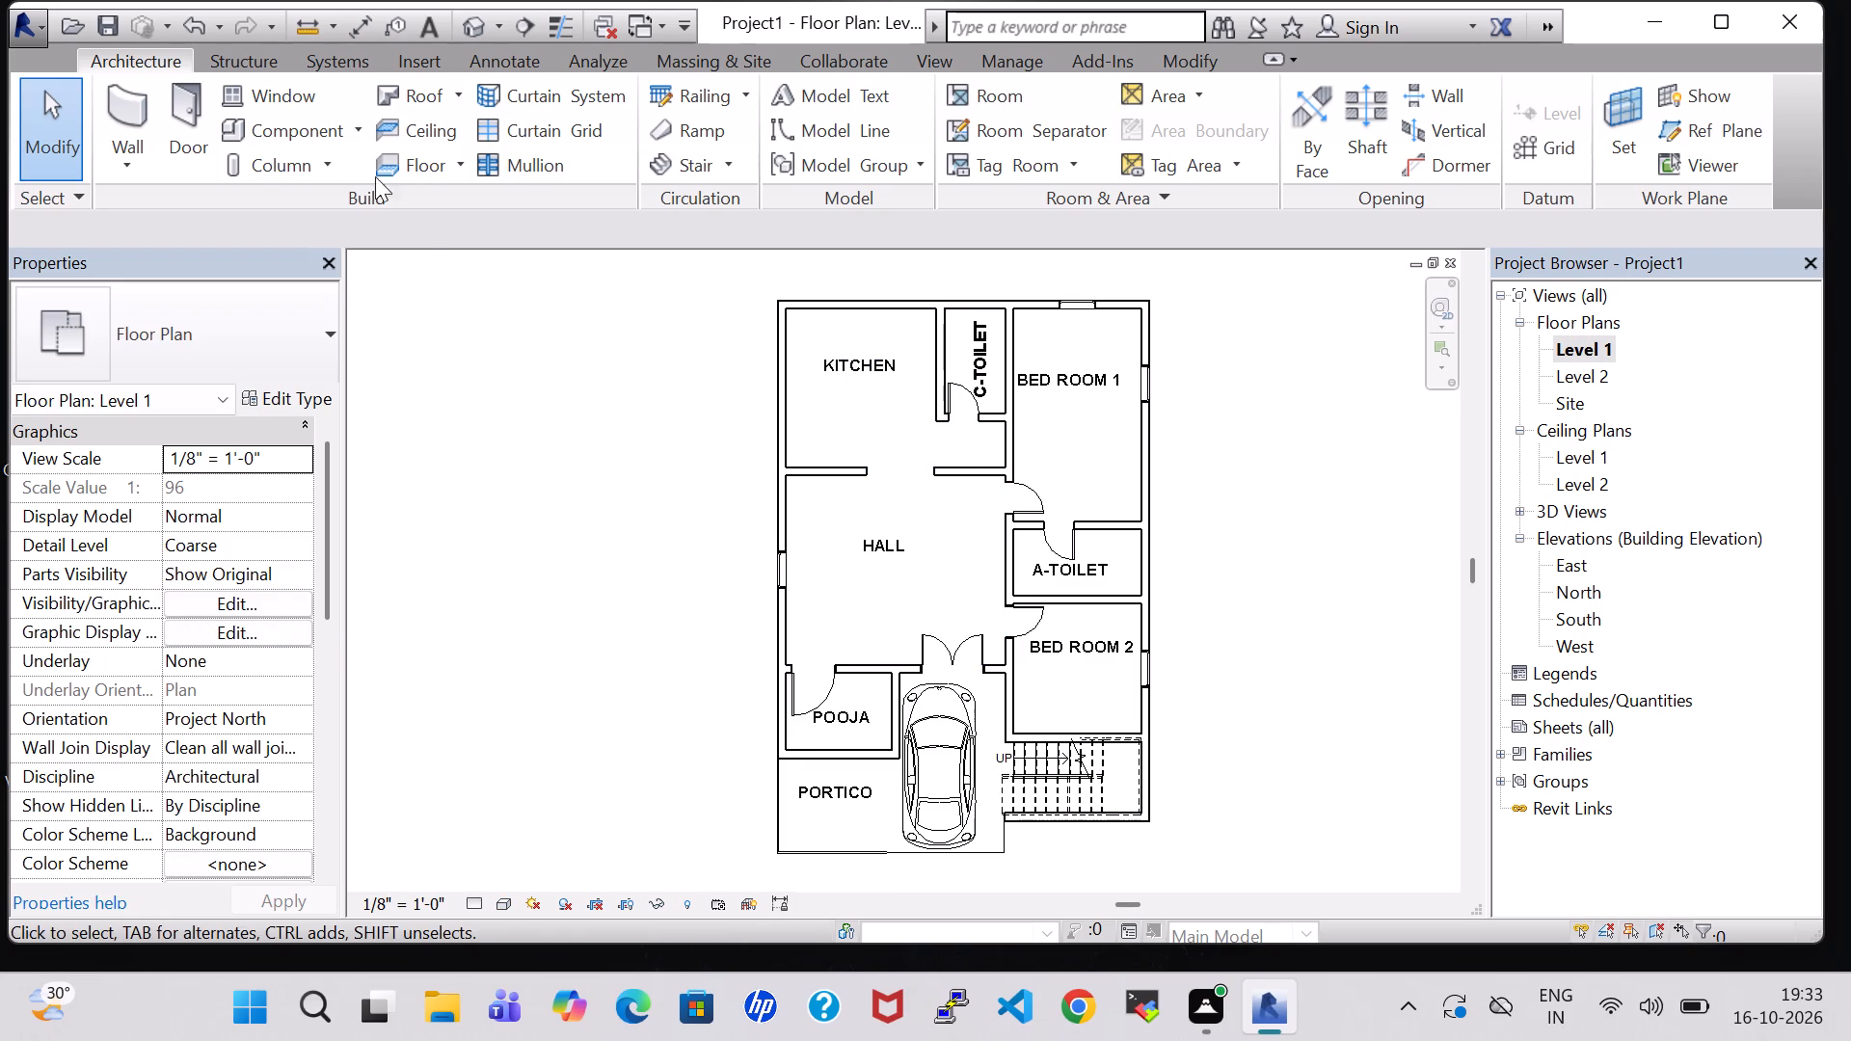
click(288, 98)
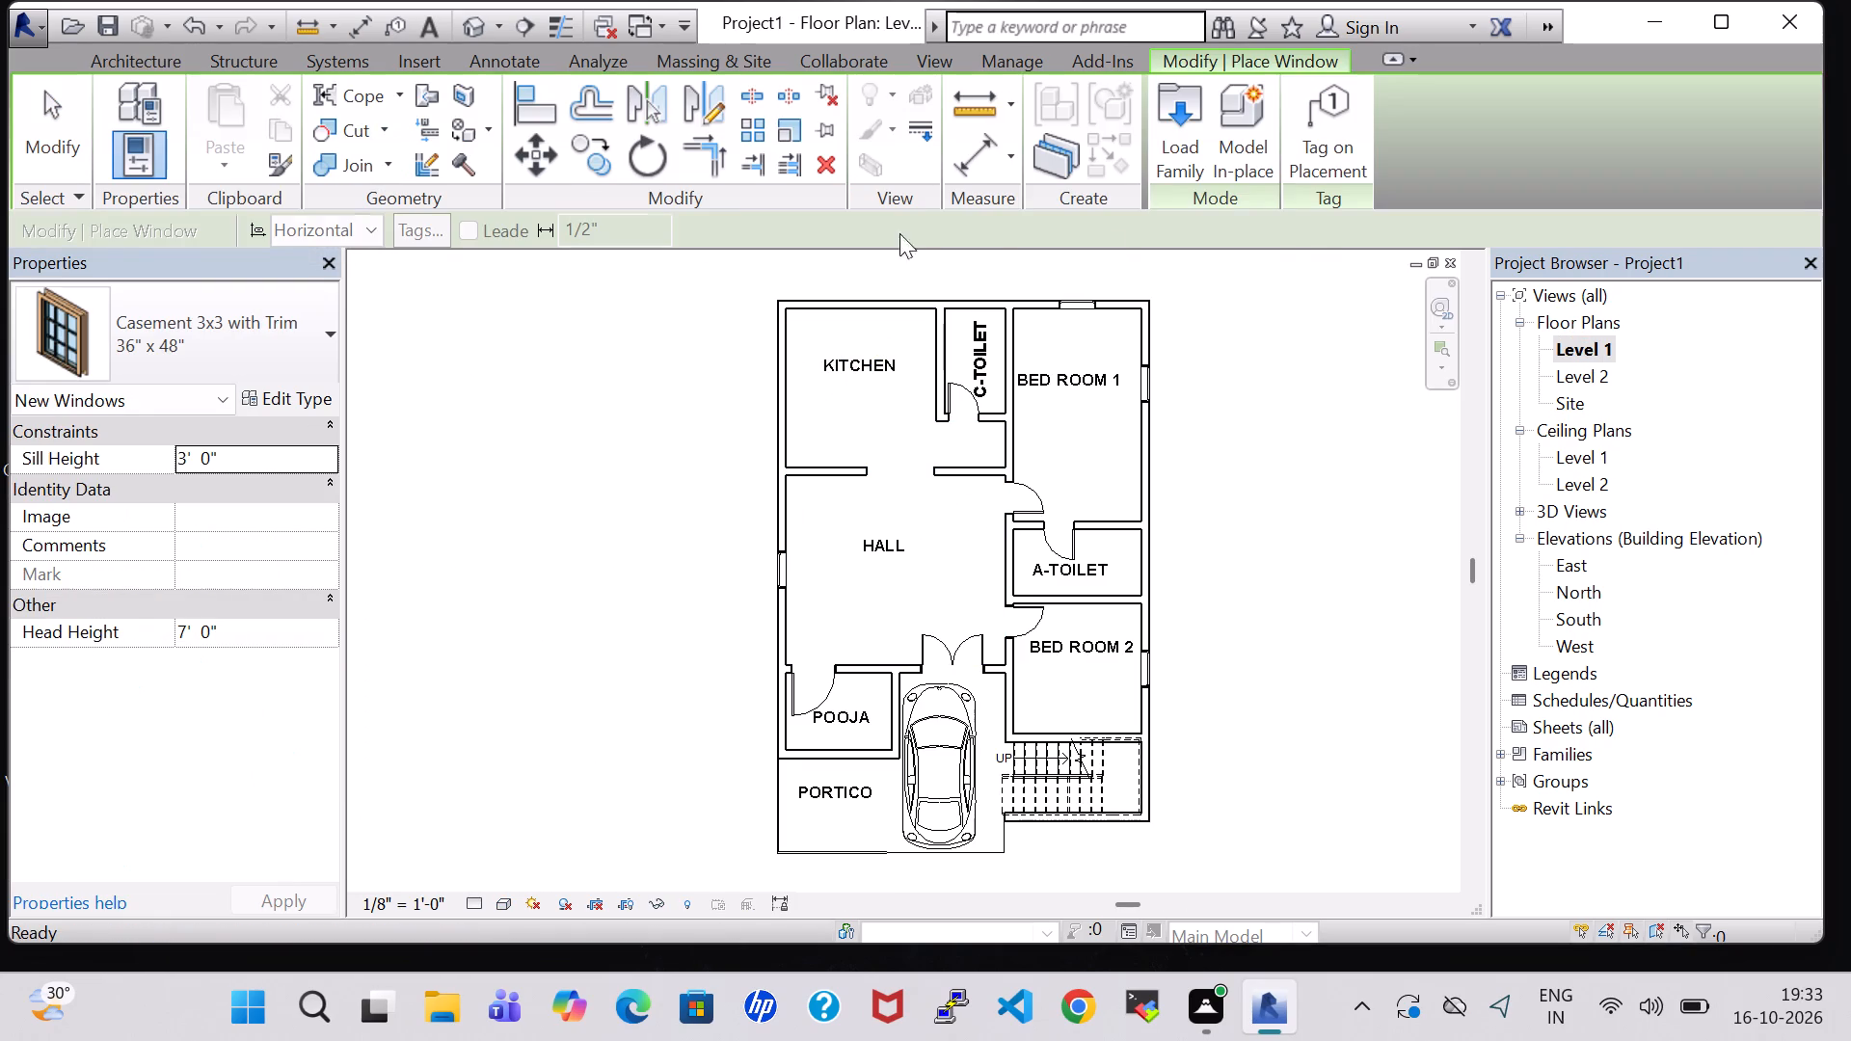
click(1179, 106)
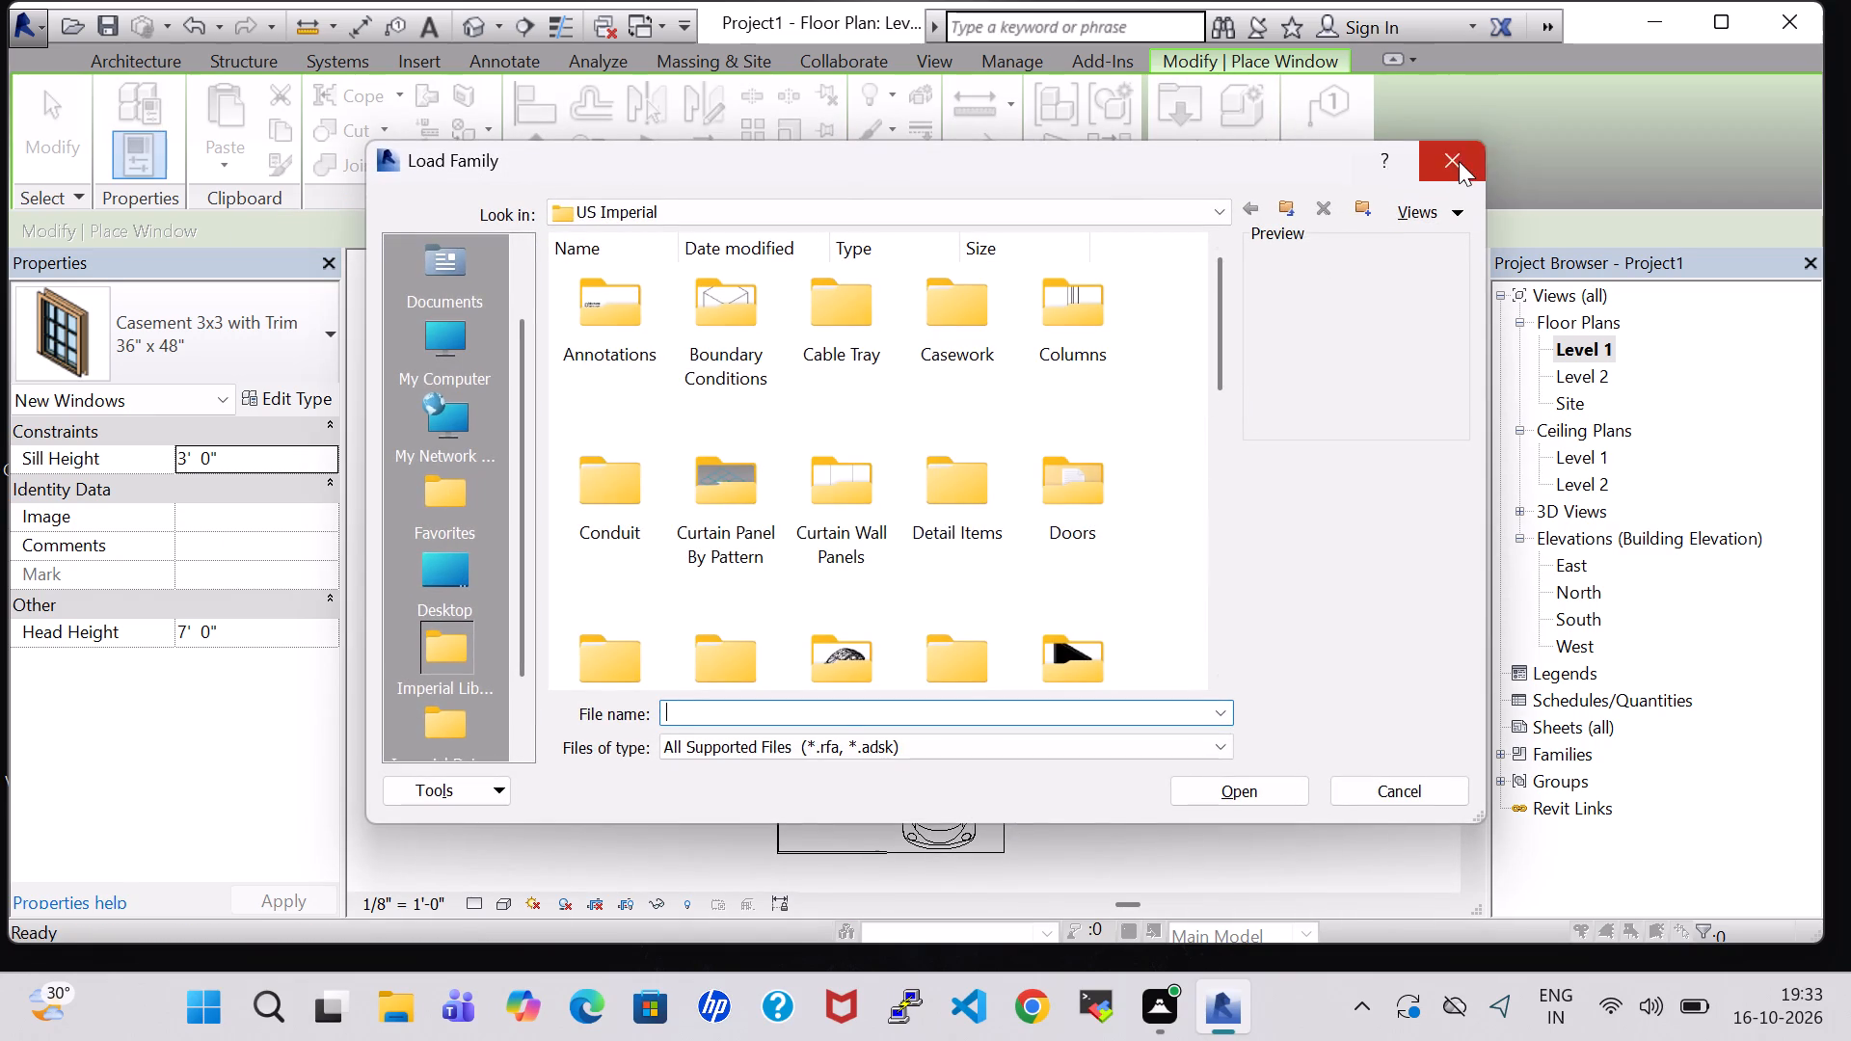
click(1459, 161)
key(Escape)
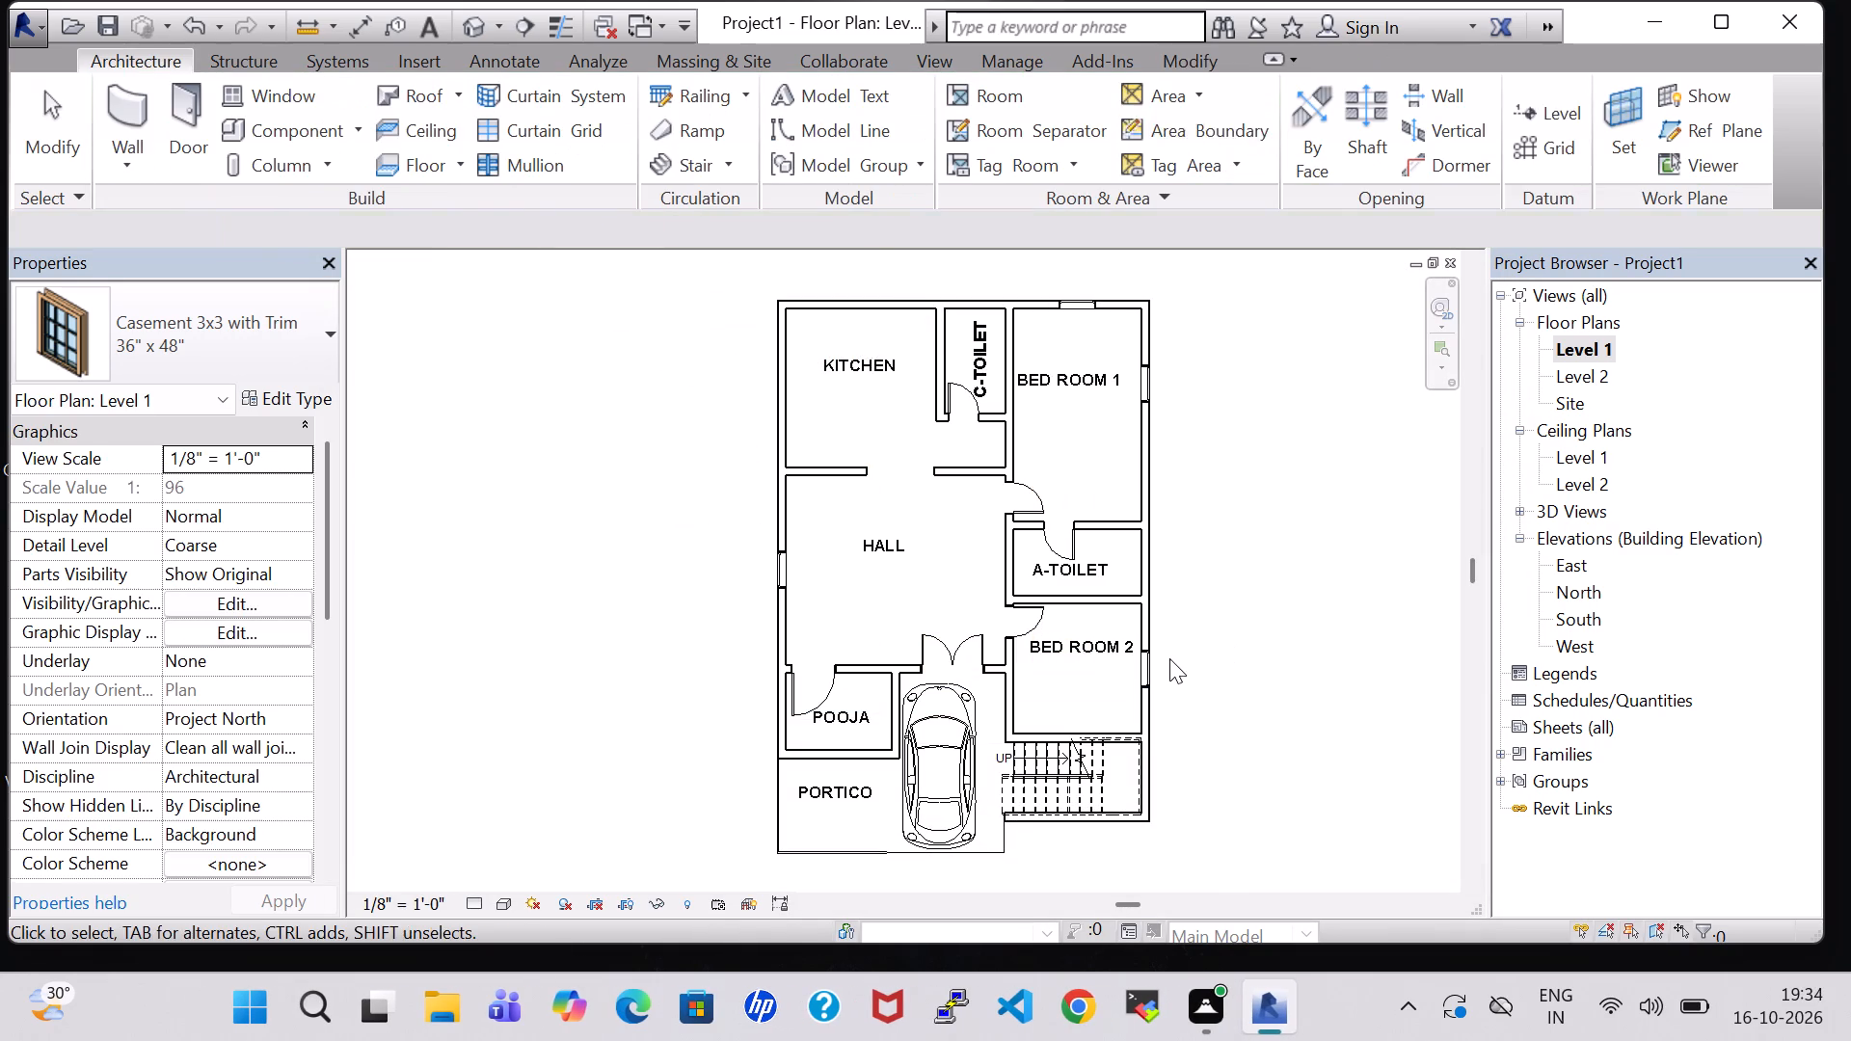
Set the Width of the Bed Room 2 window's type, Casement 3x3 with Trim 36" x 72", to 4' 0".
click(1151, 672)
click(308, 402)
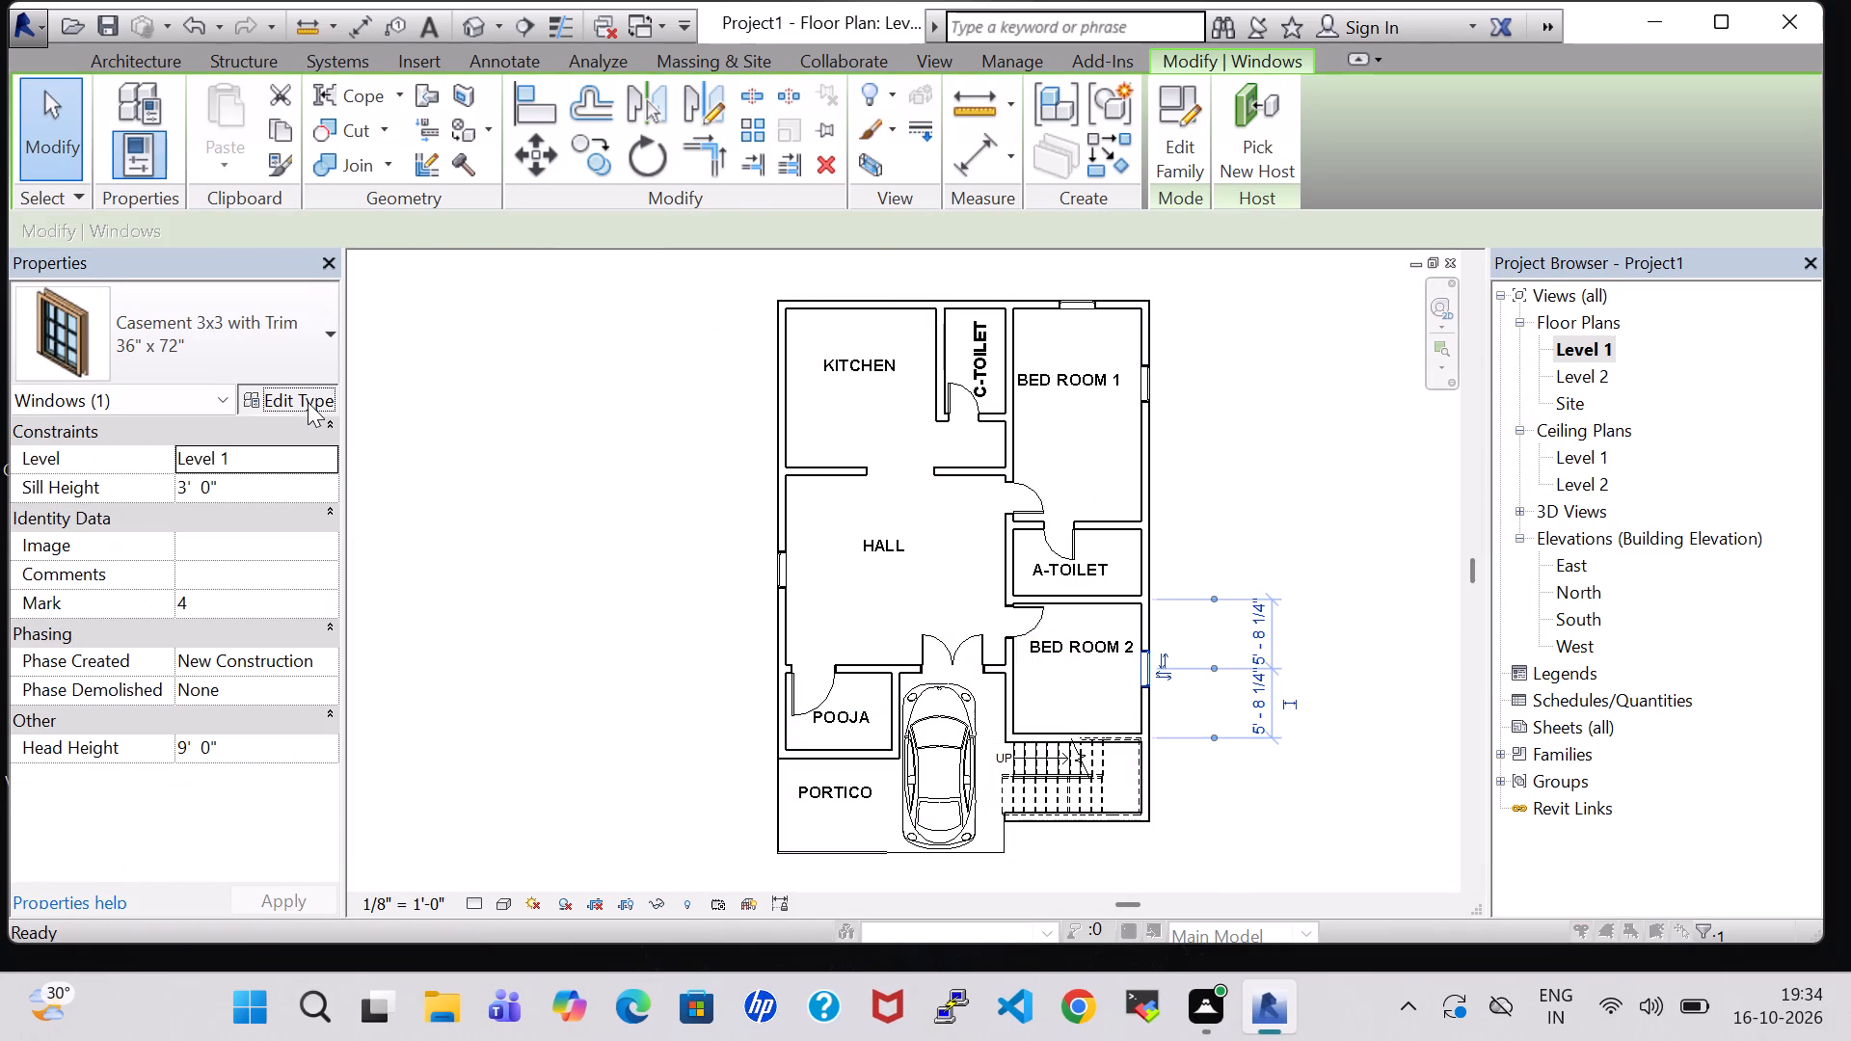
click(1301, 848)
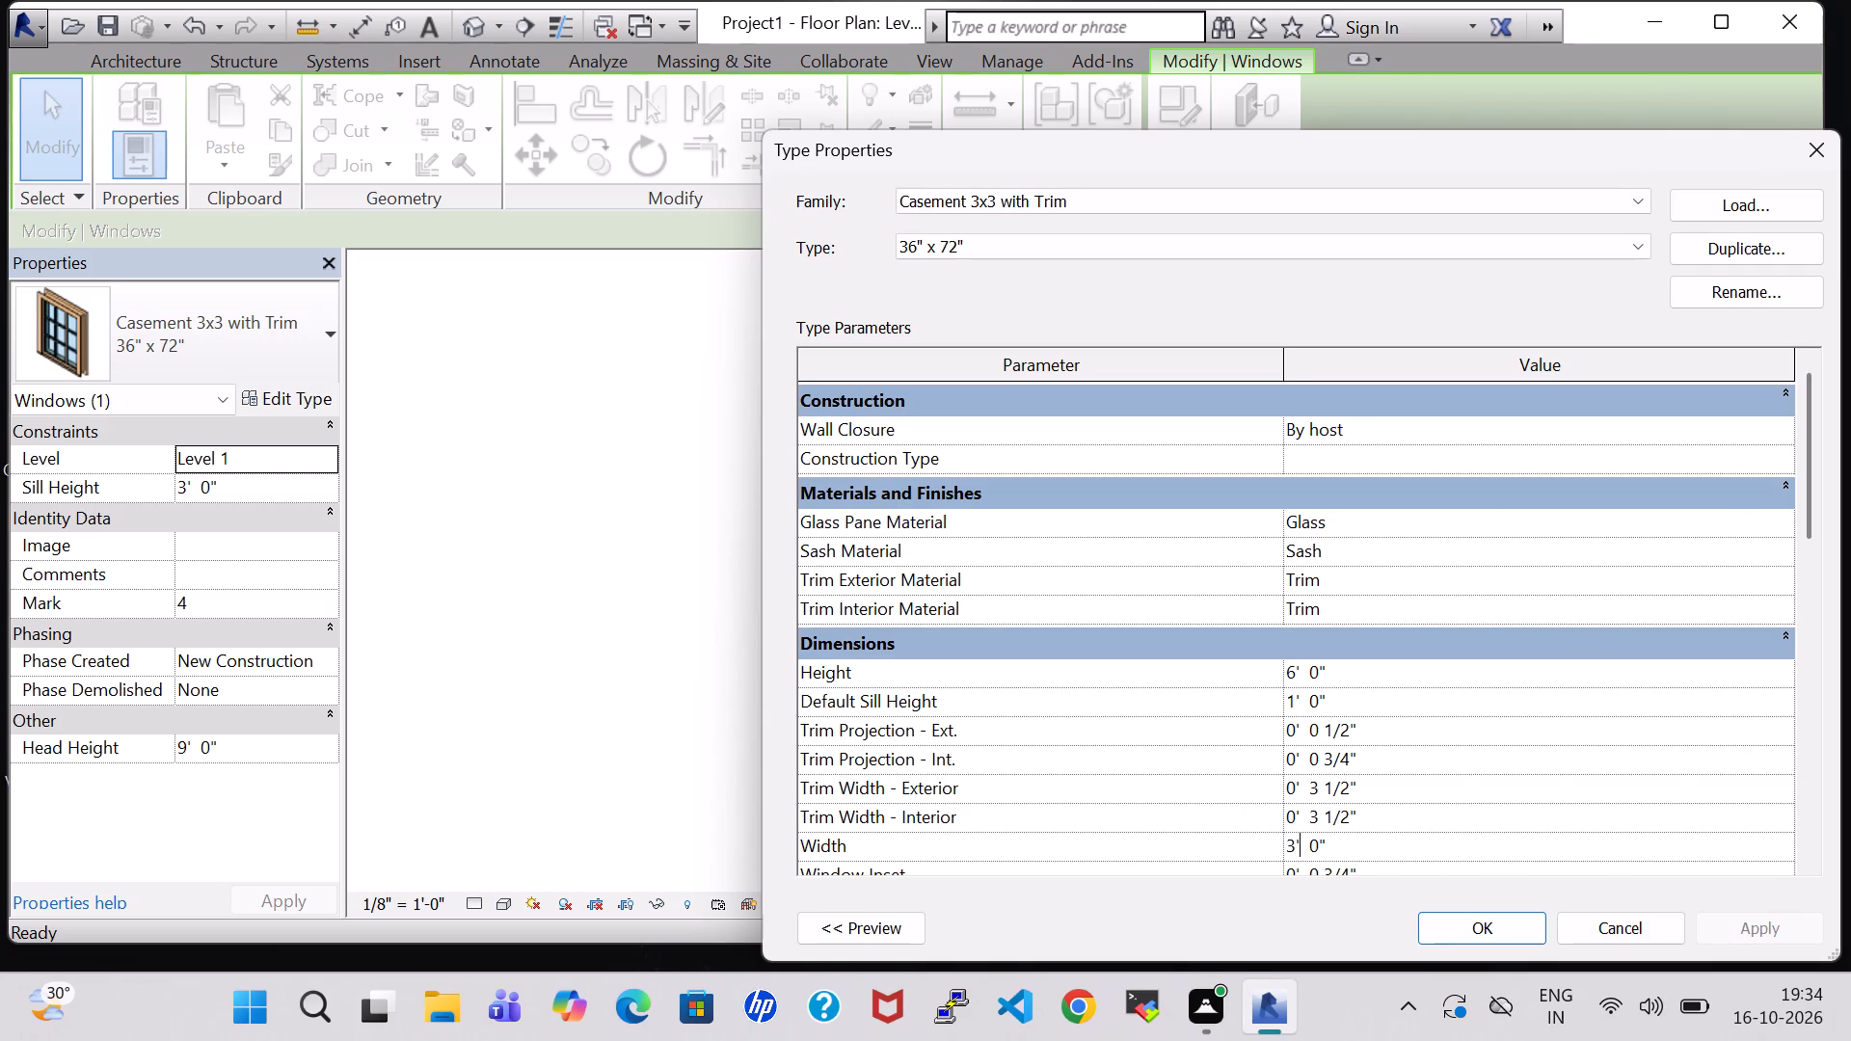
key(Left)
key(BackSpace)
key(4)
key(Return)
click(1781, 935)
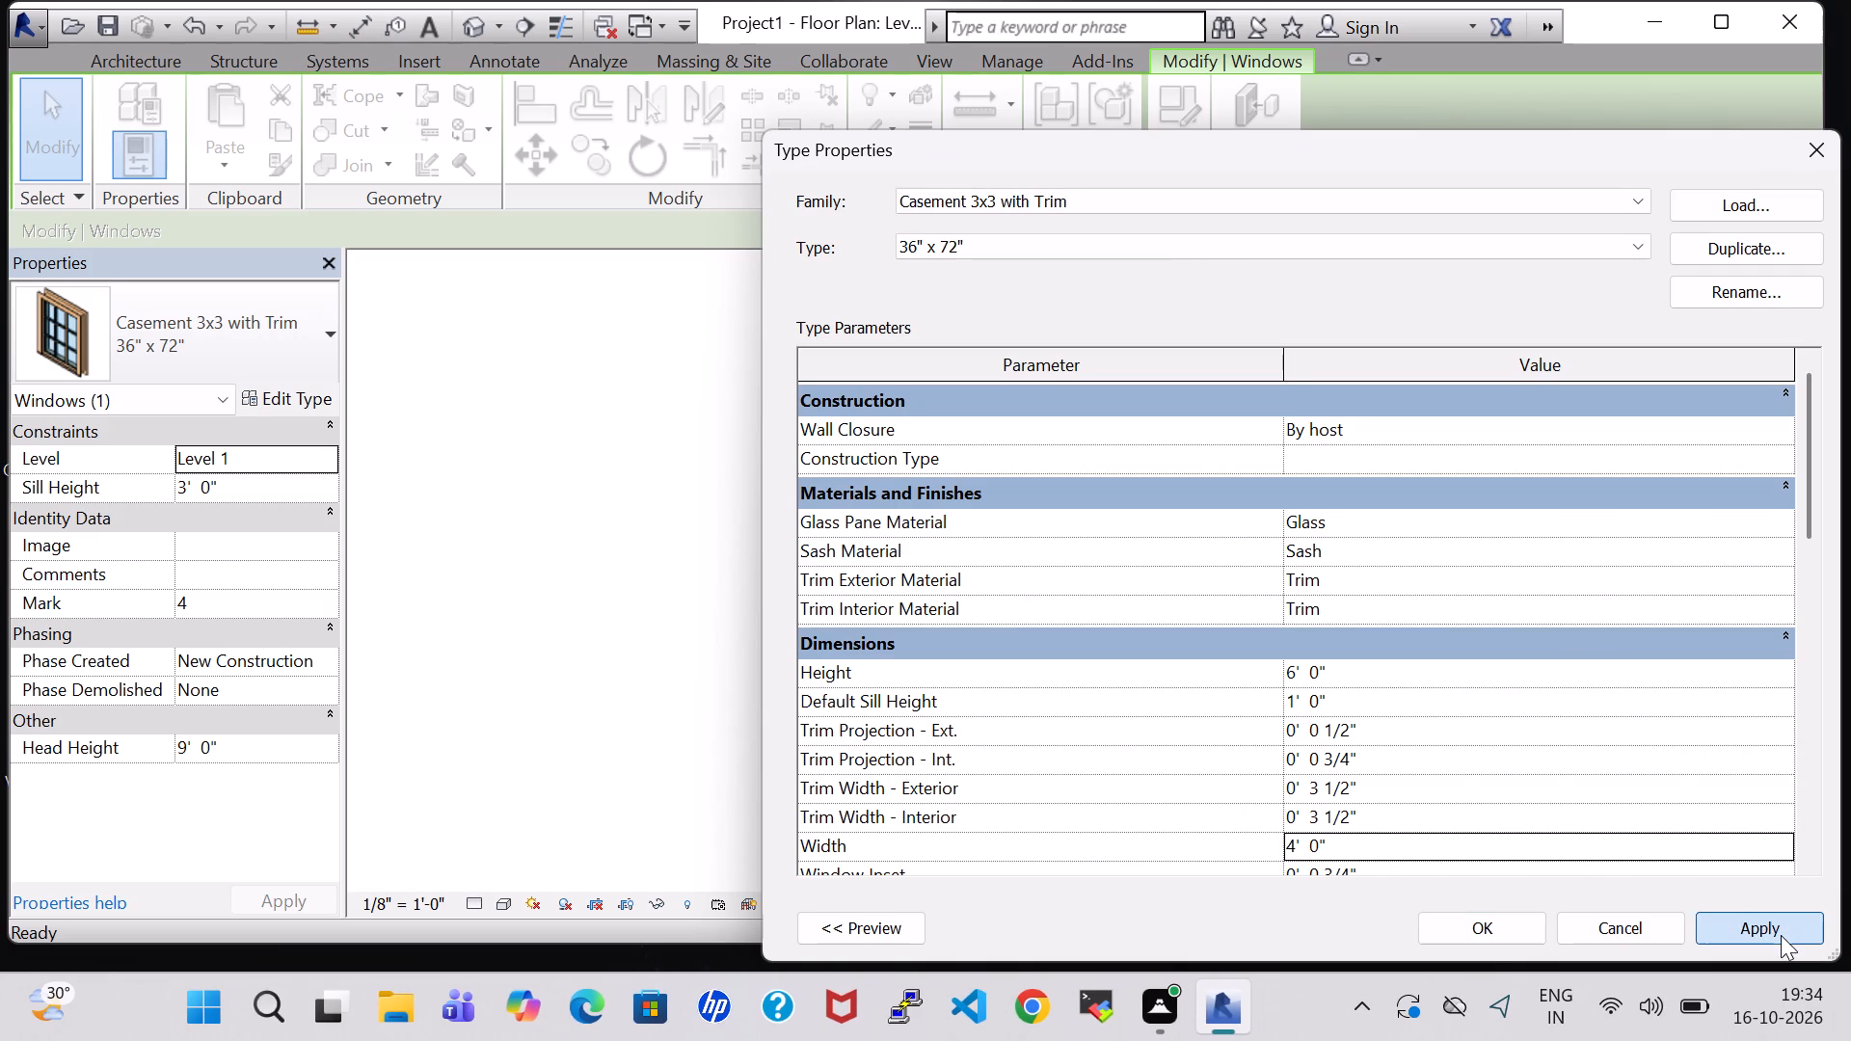
click(1482, 940)
click(1307, 495)
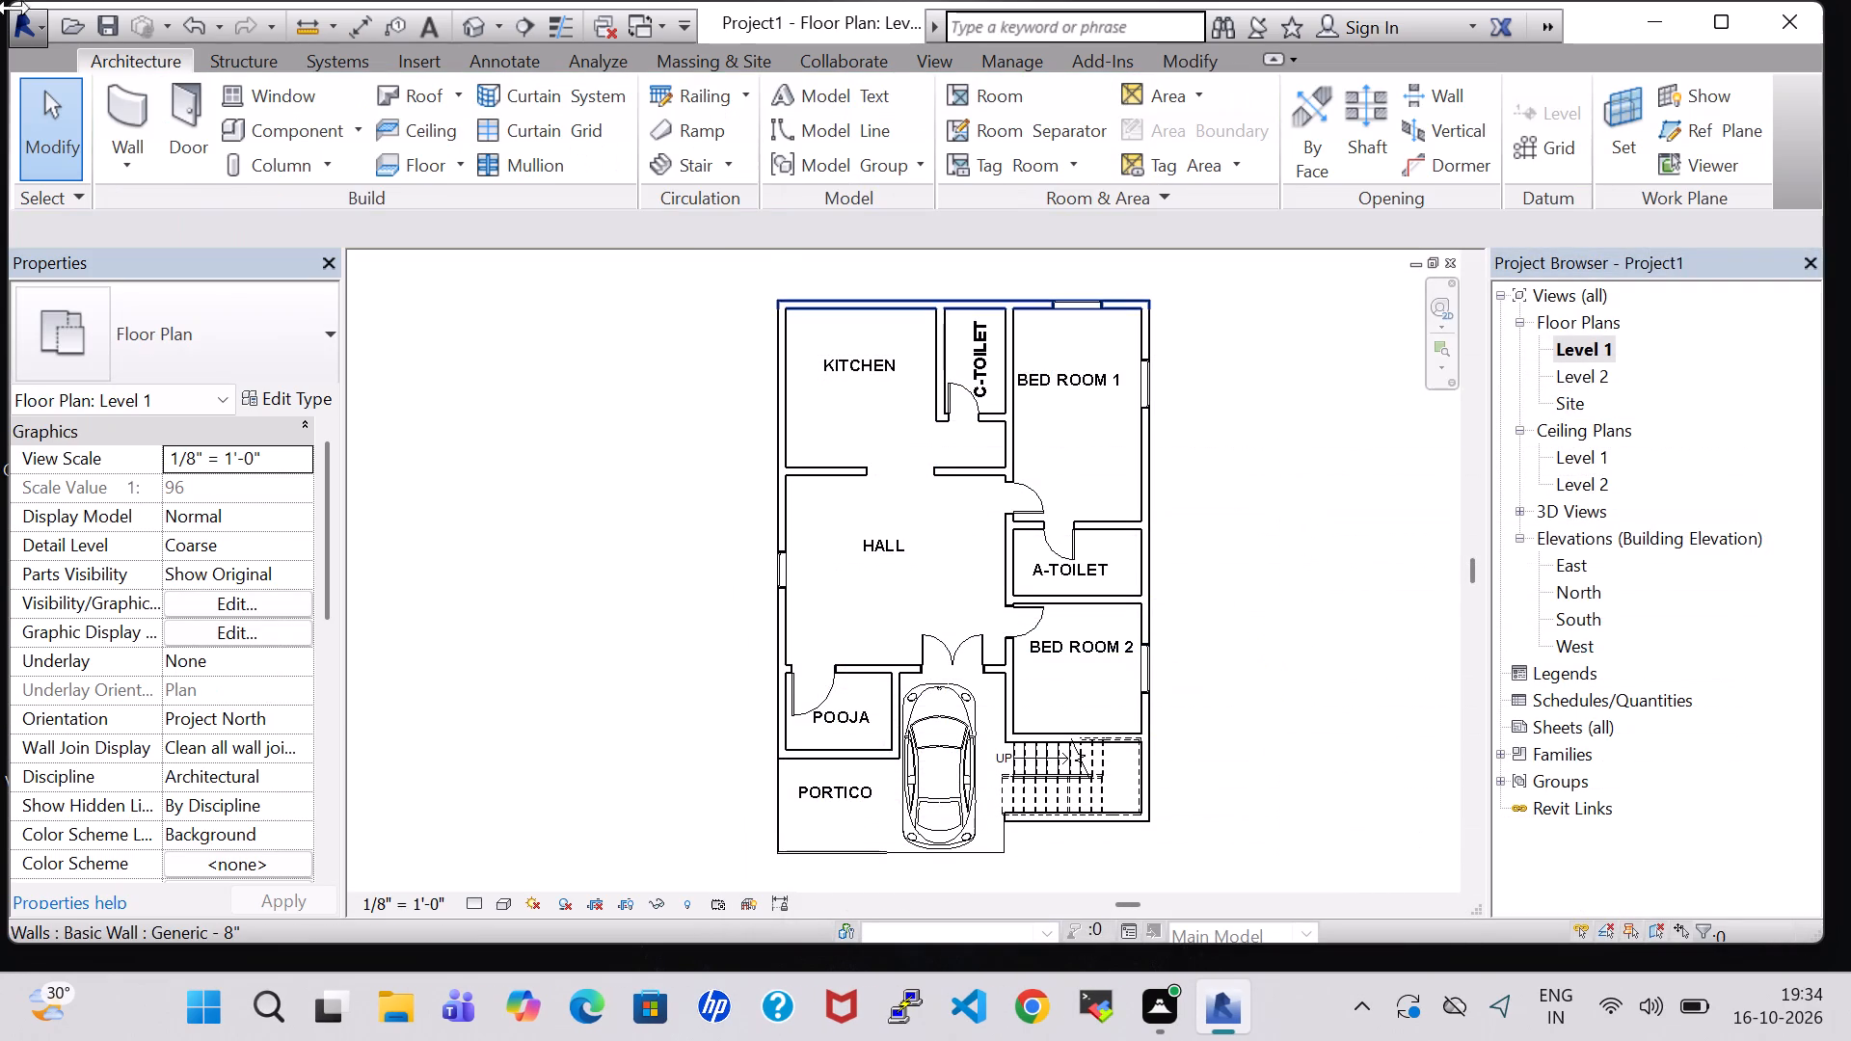
Load the Double Hung with Trim window family from the US Imperial Windows library.
click(218, 89)
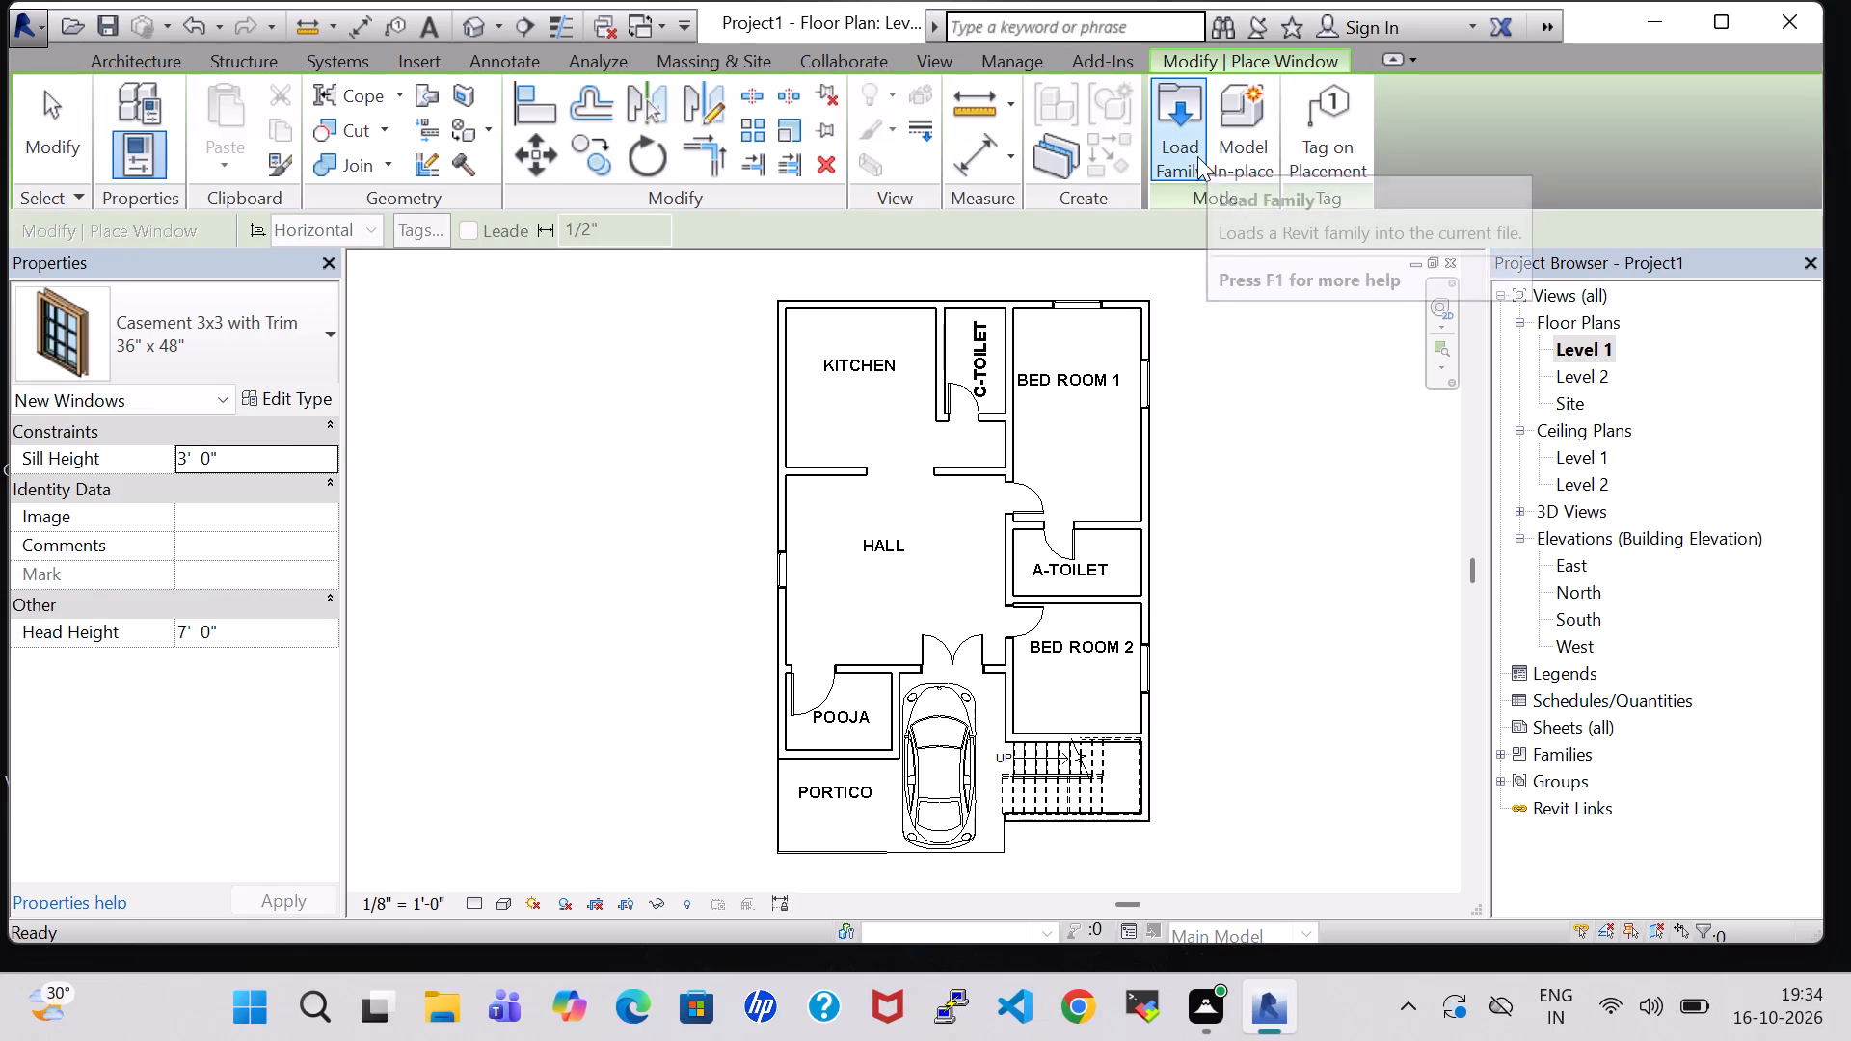
click(1191, 154)
scroll(1127, 467, down, 1)
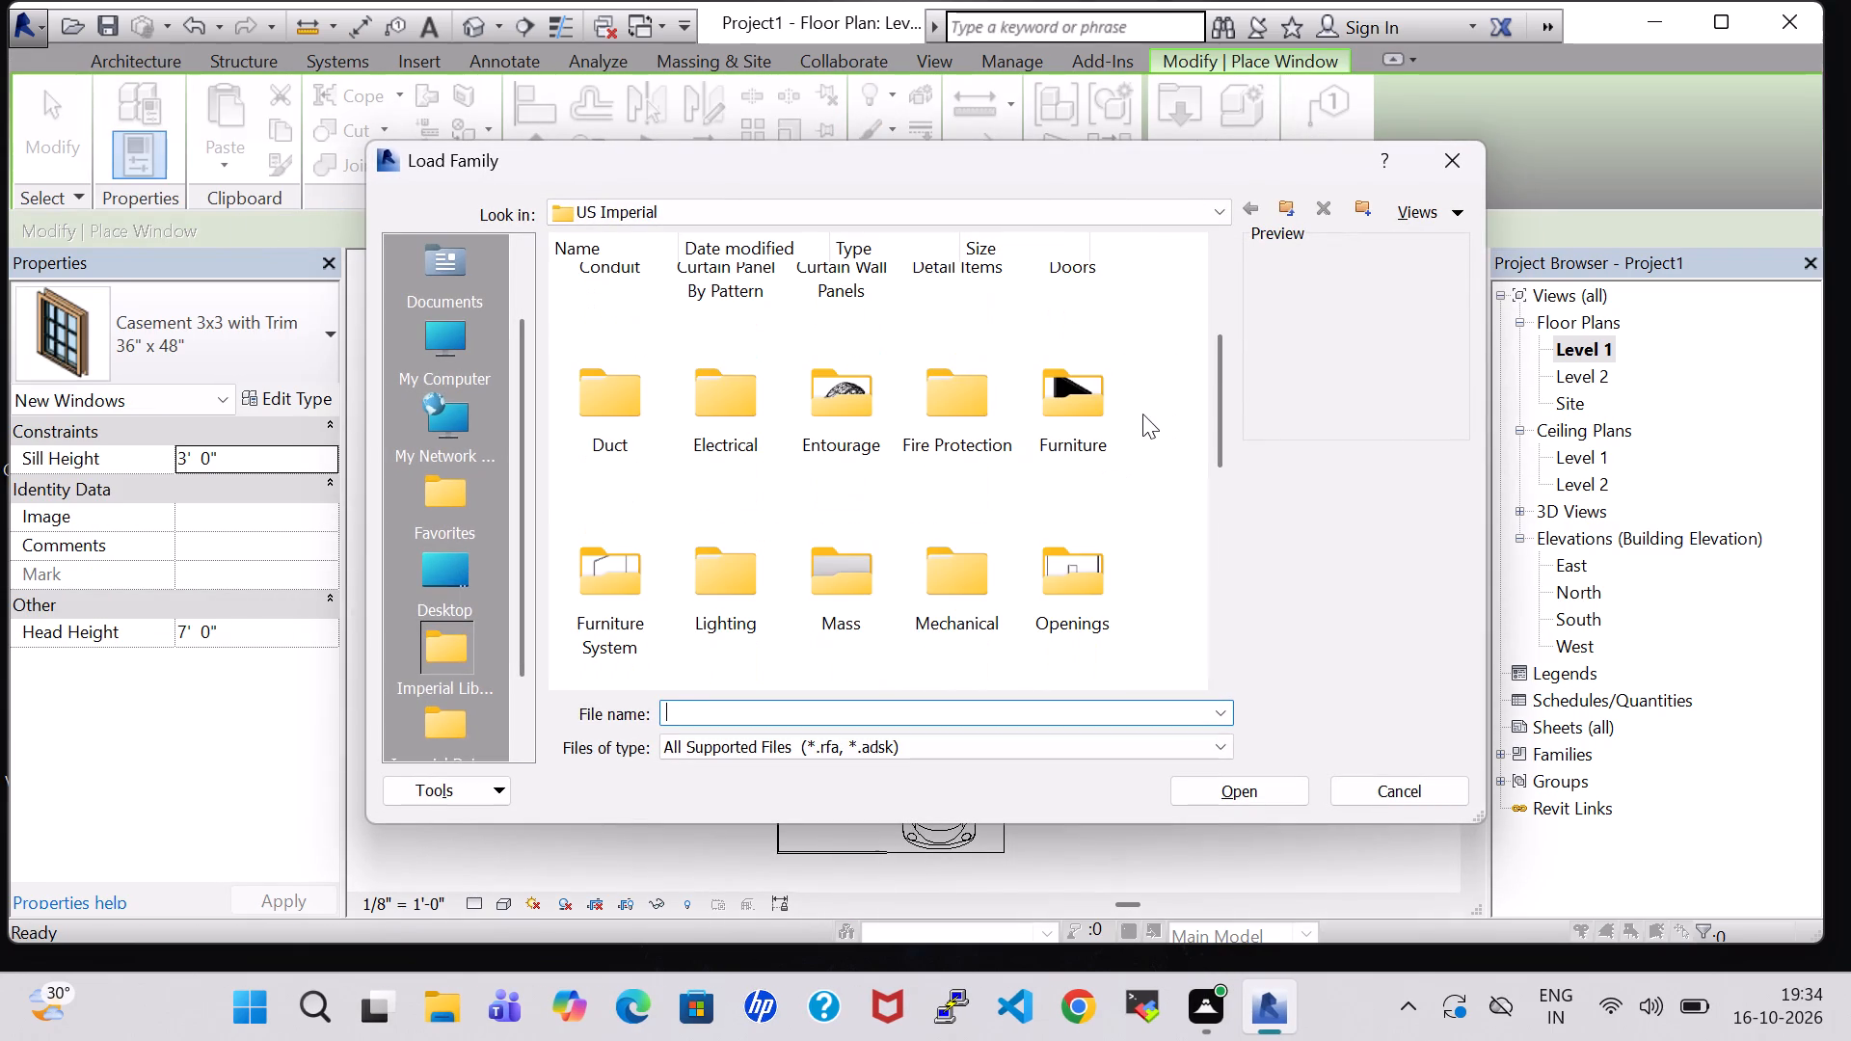
scroll(966, 452, down, 3)
double_click(859, 601)
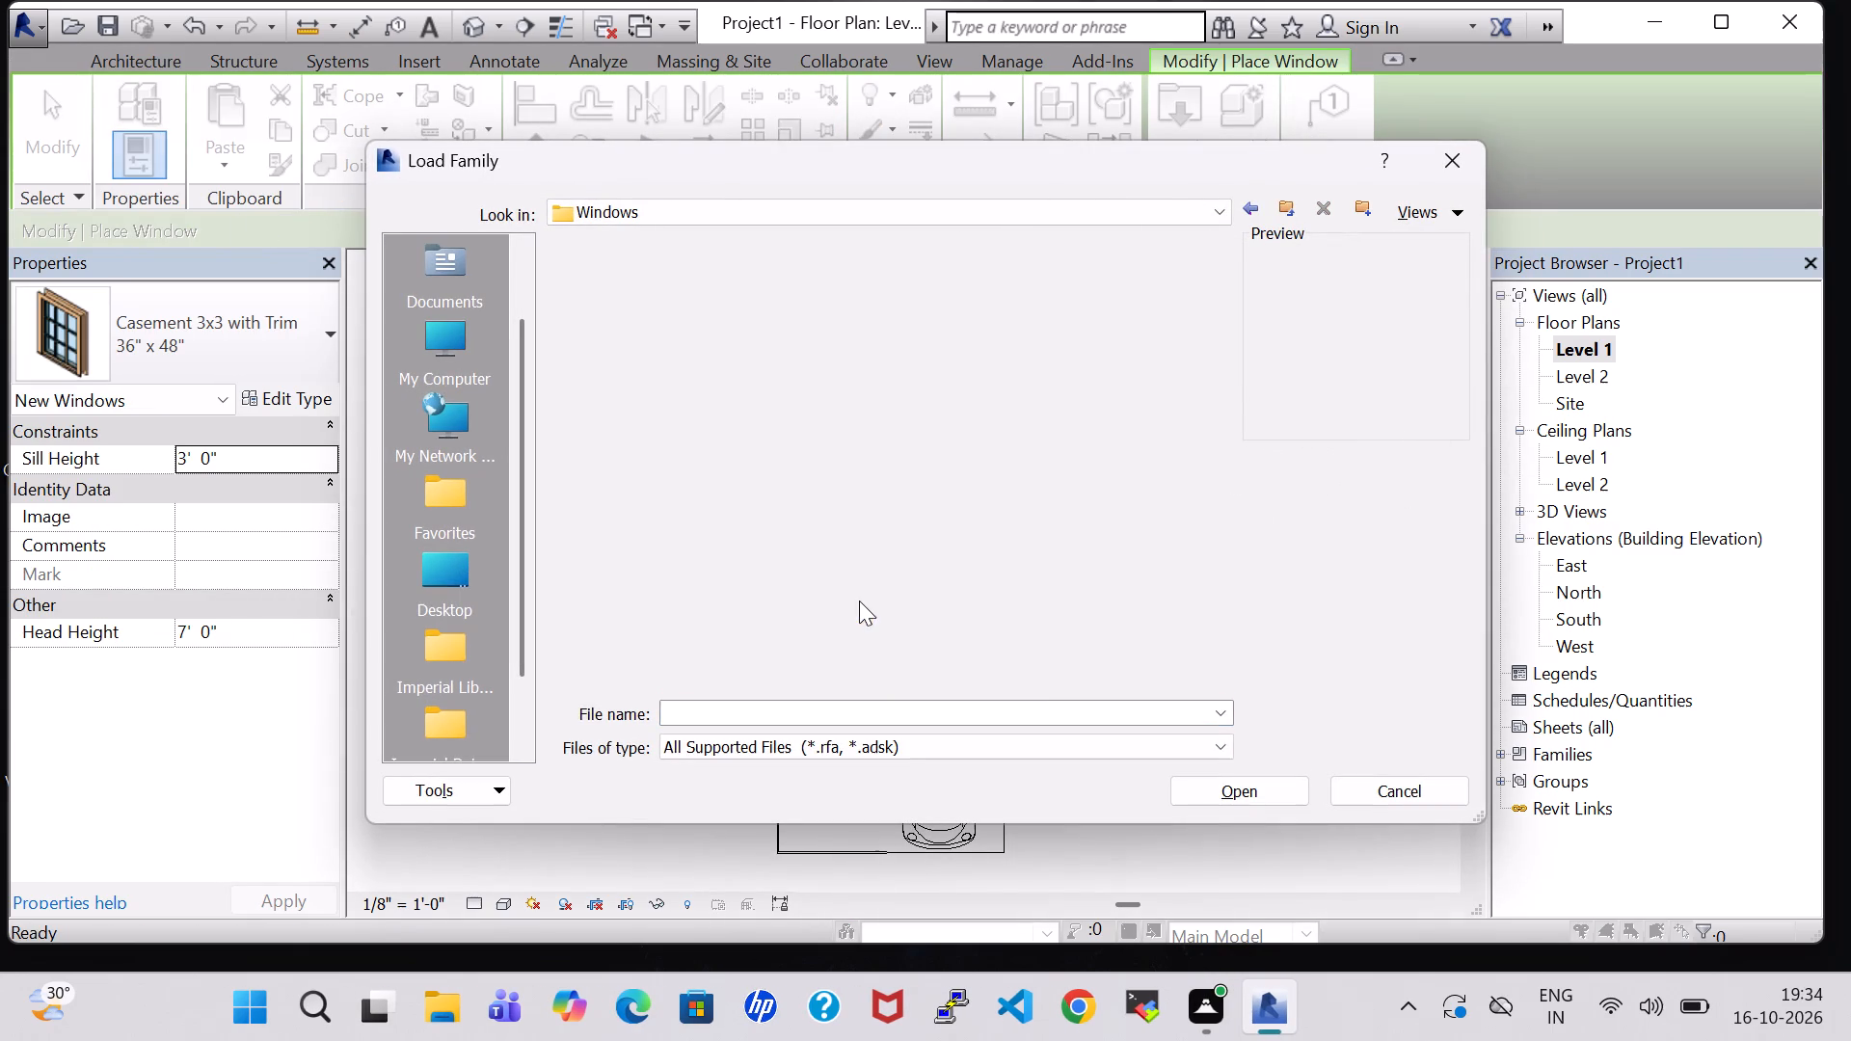
click(825, 486)
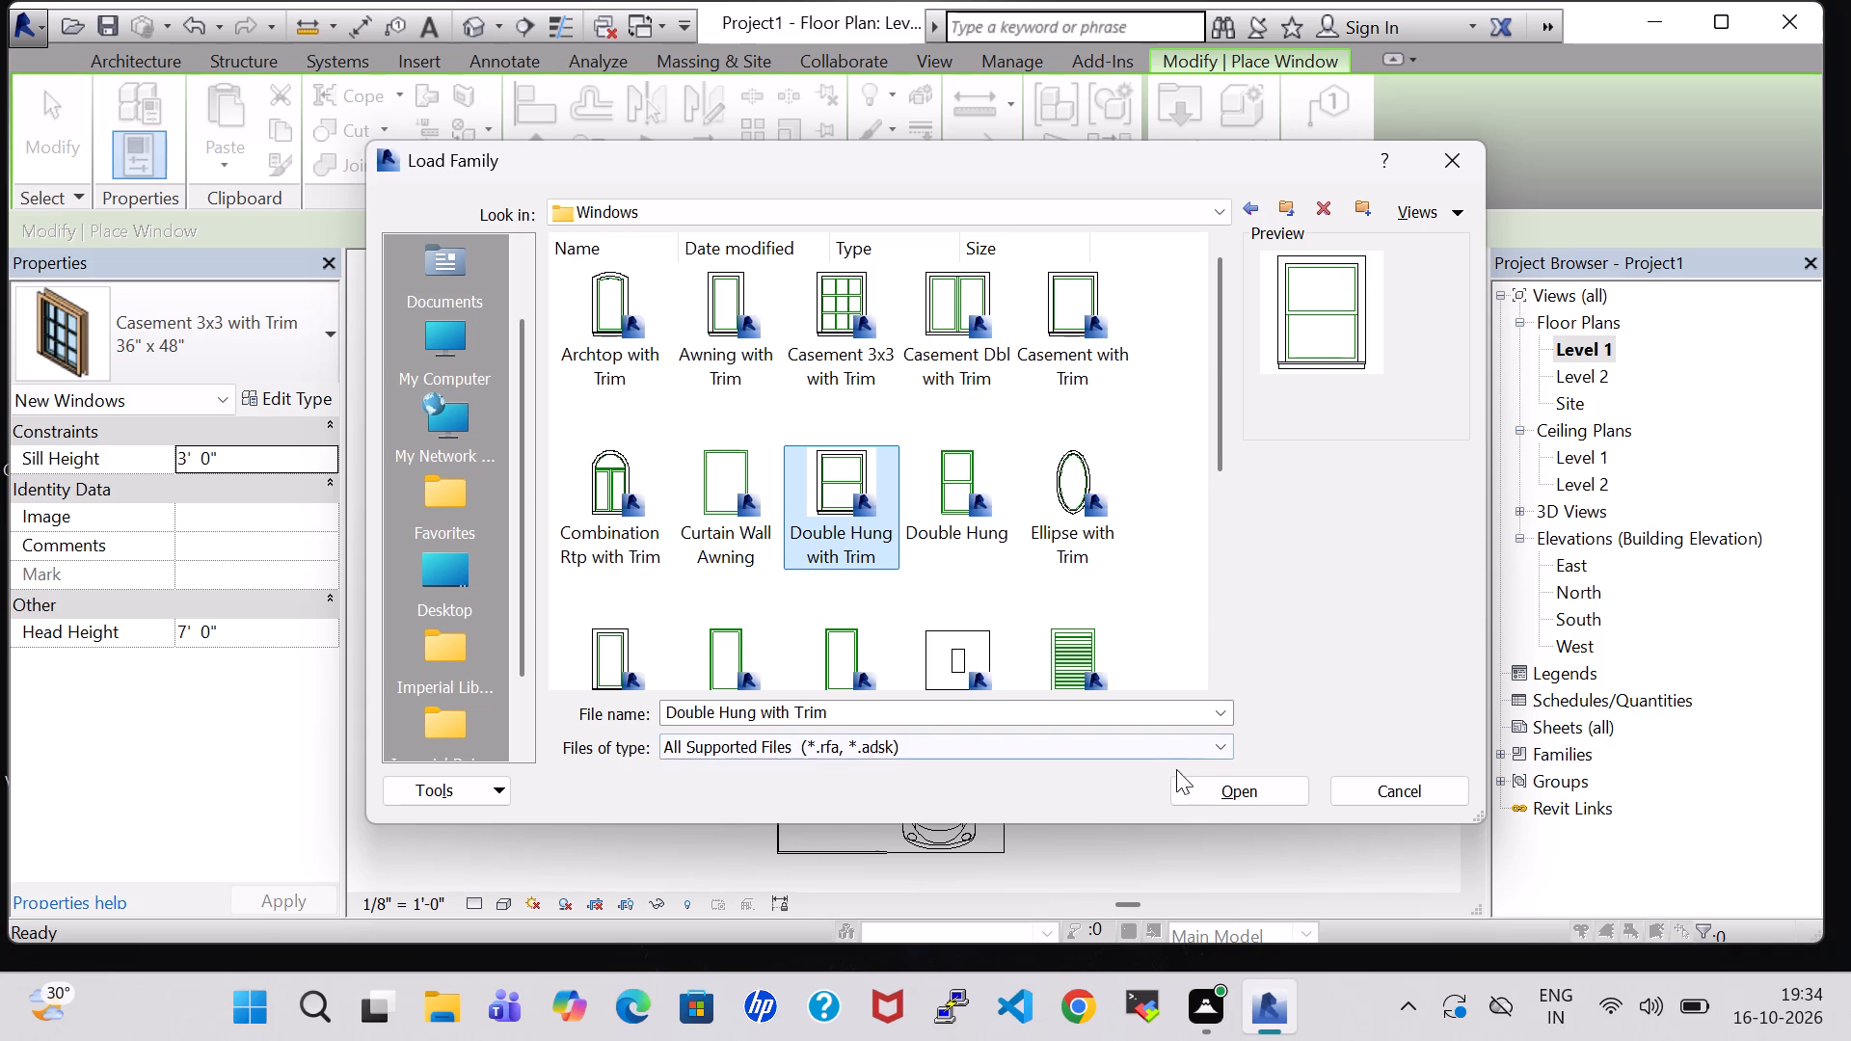
click(1234, 799)
Place a Double Hung with Trim 36" x 48" window in the Kitchen's outer side wall, about 6' 0" from the Kitchen–Hall partition.
scroll(856, 418, up, 3)
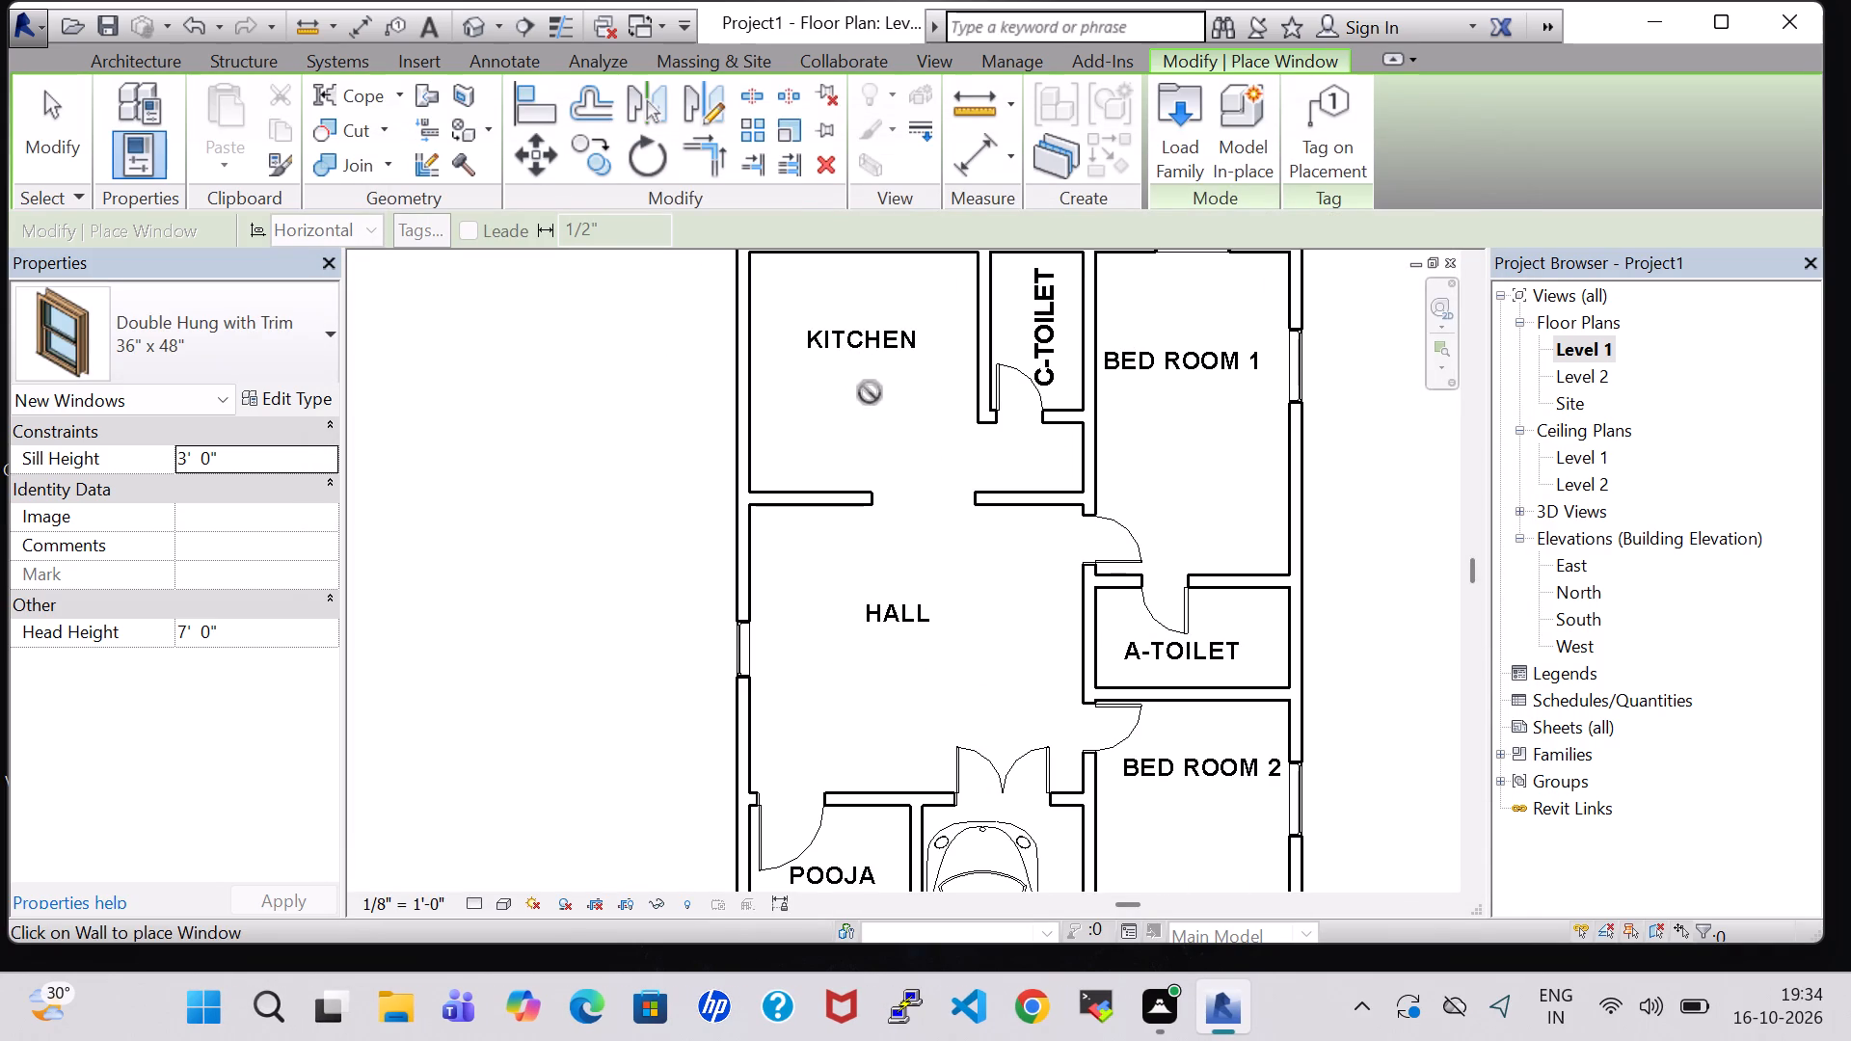
middle_drag(871, 397, 834, 595)
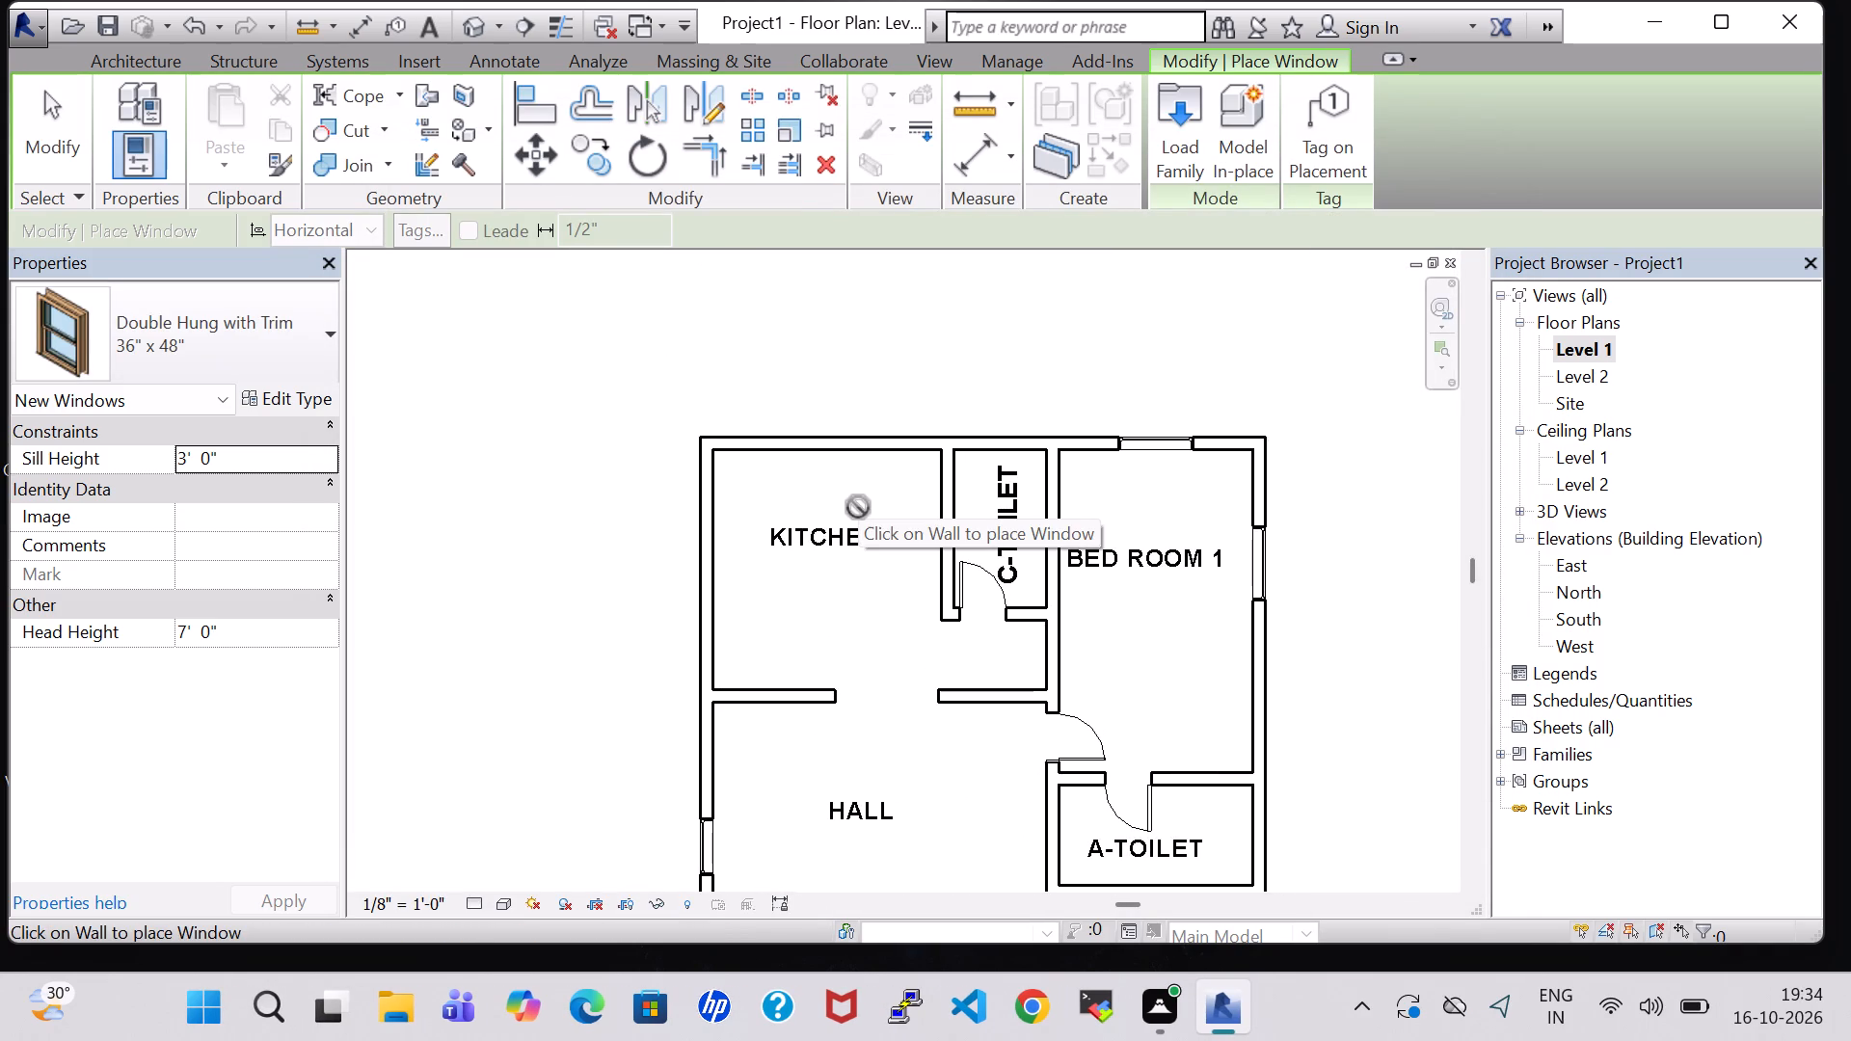
click(689, 585)
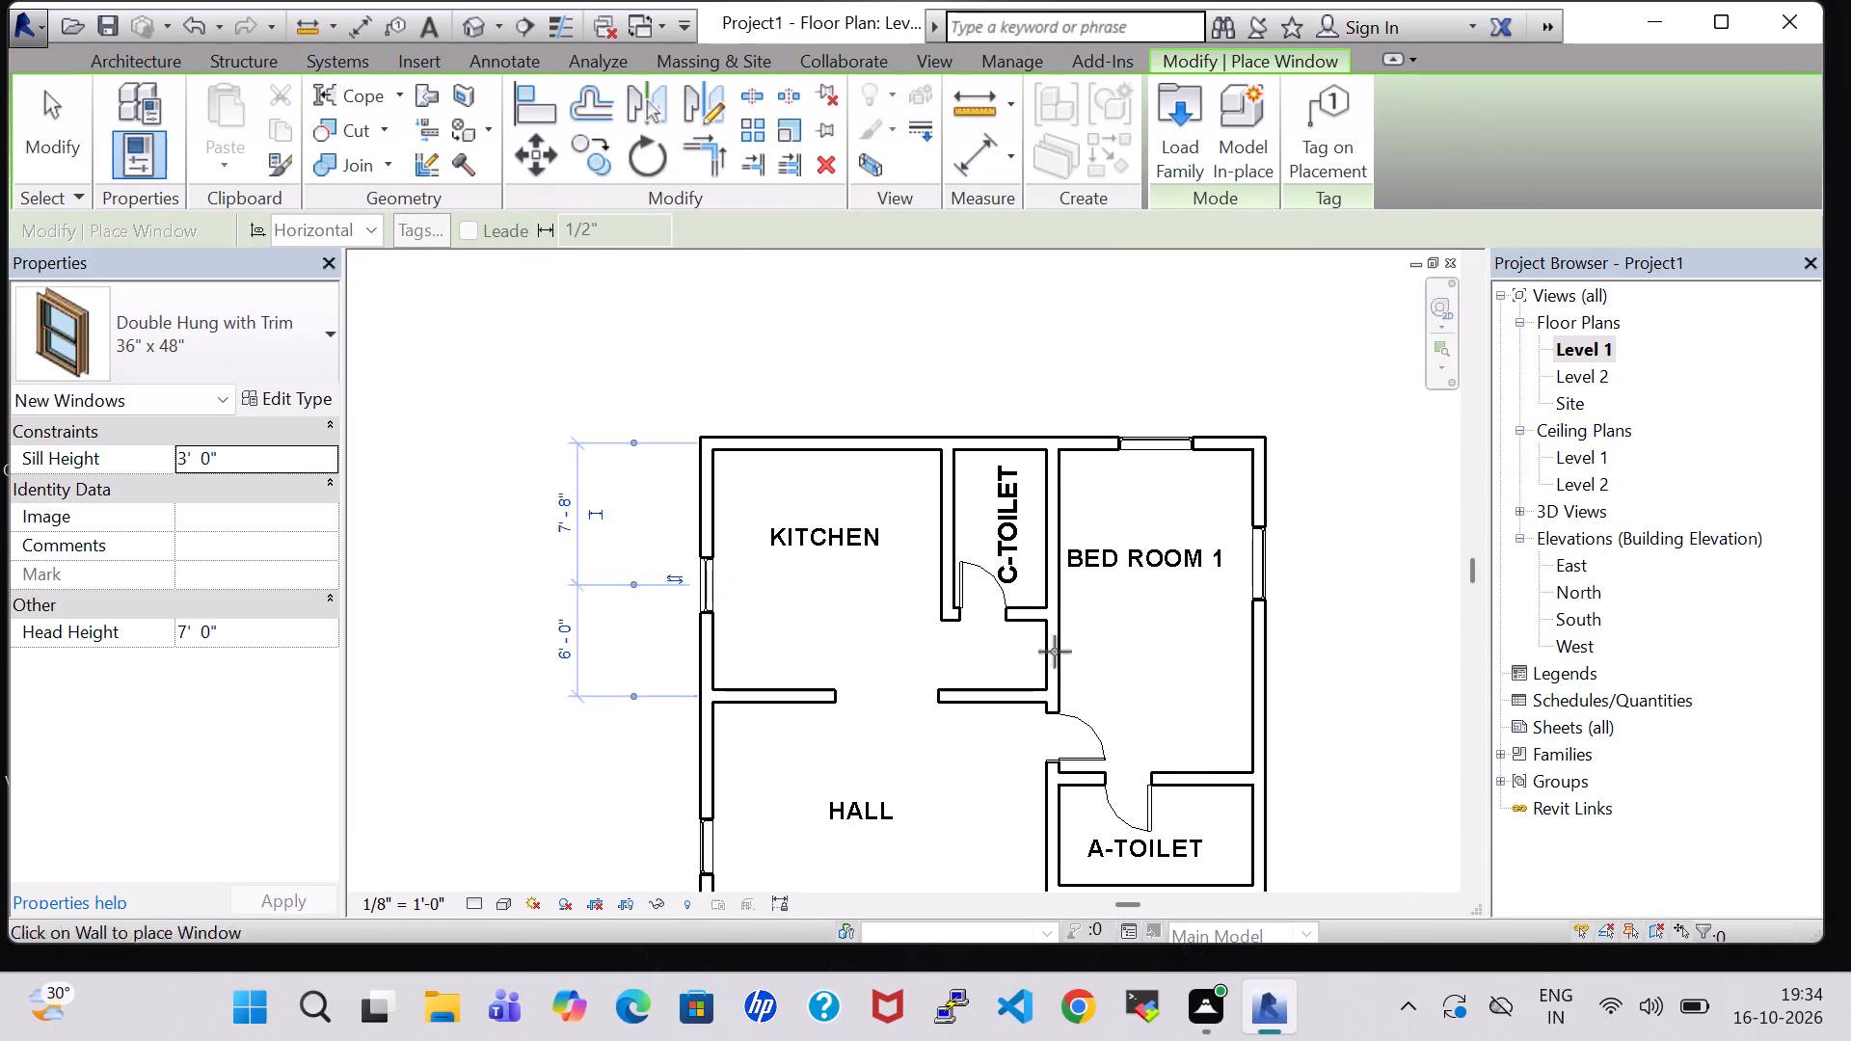
key(Escape)
key(Escape)
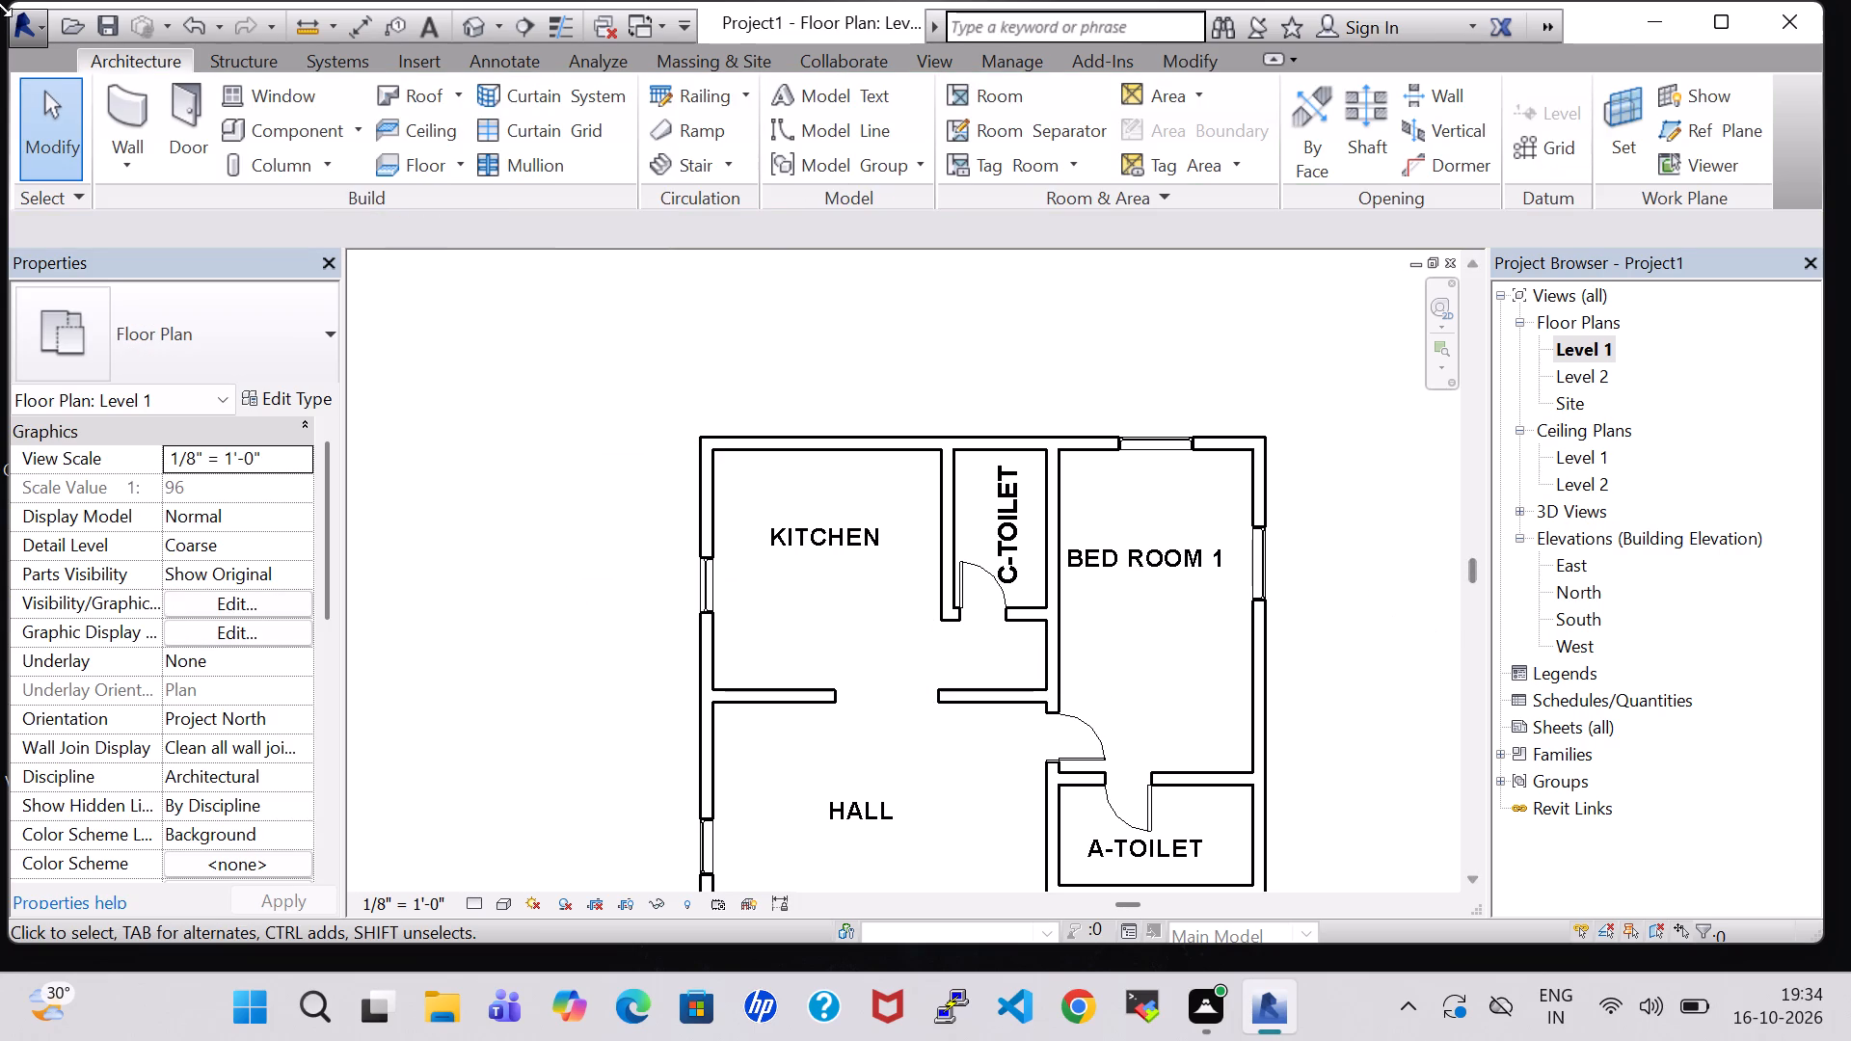
Load the Transom with Trim window family from the US Imperial Windows library.
click(285, 103)
click(1157, 150)
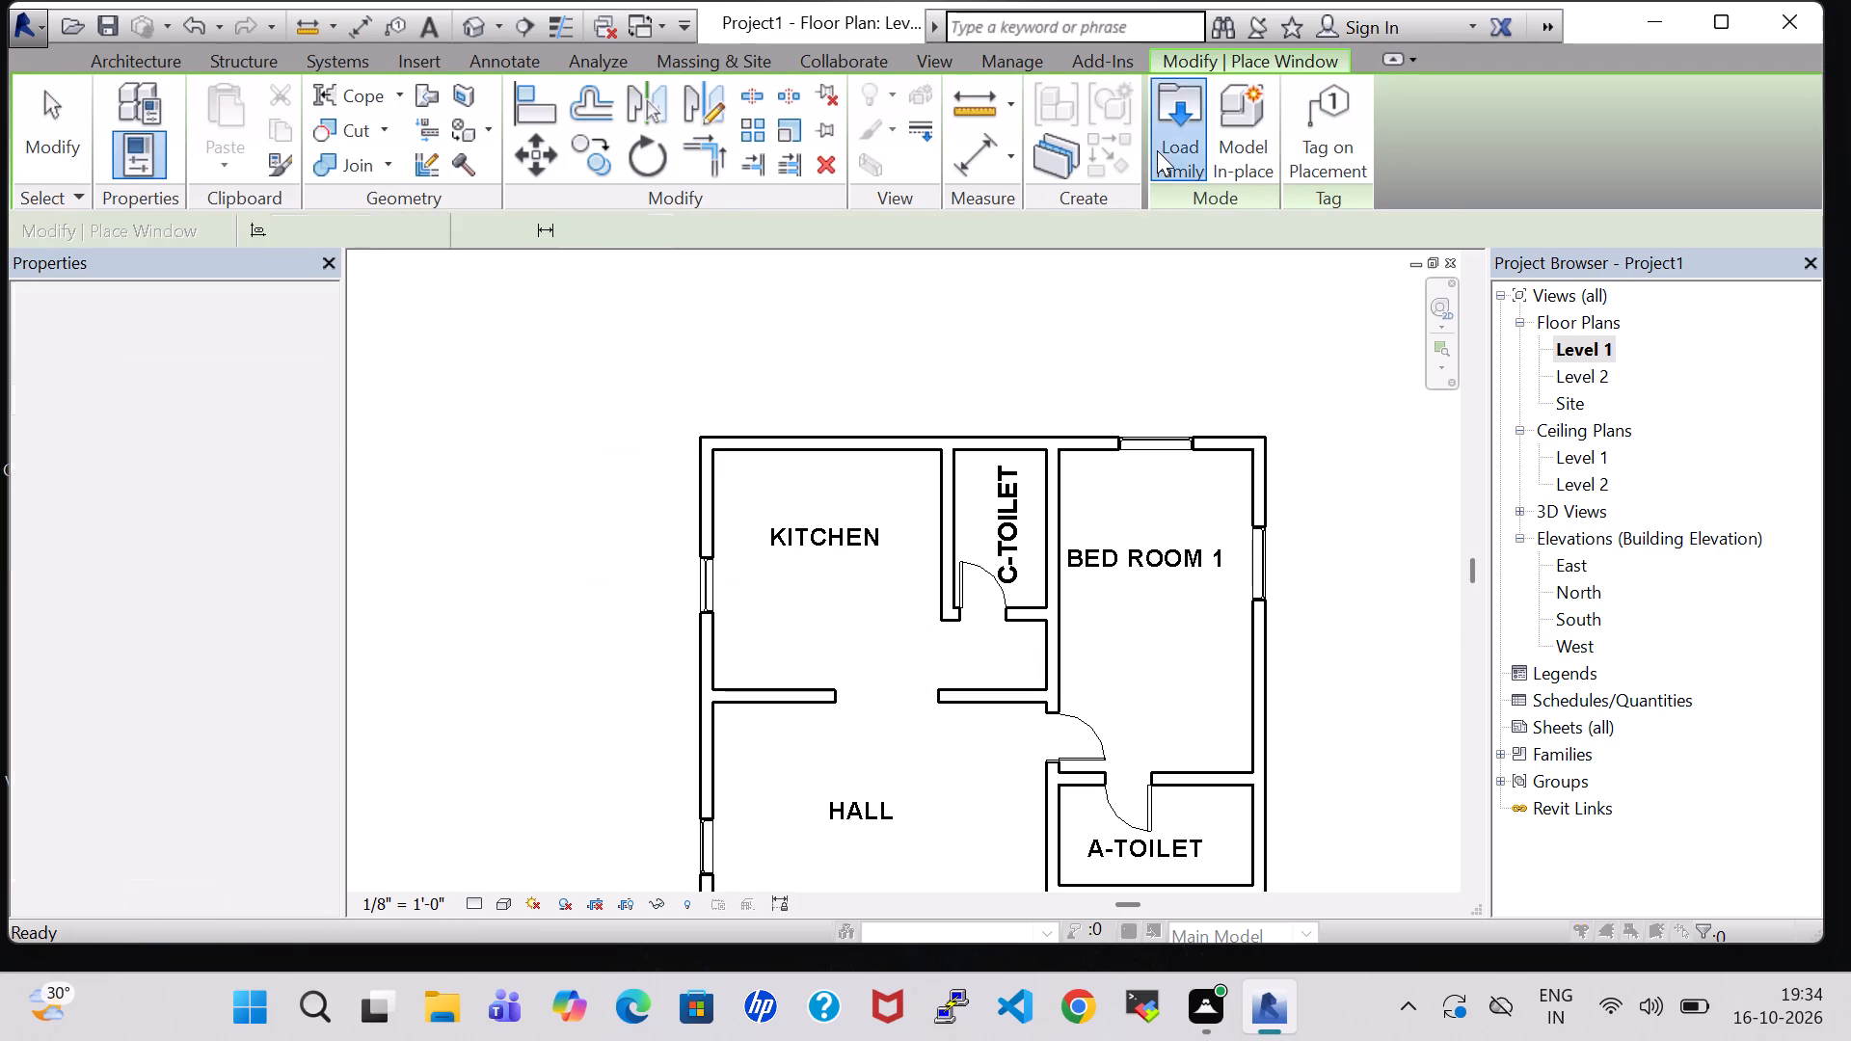
scroll(1029, 496, down, 1)
scroll(1086, 429, down, 3)
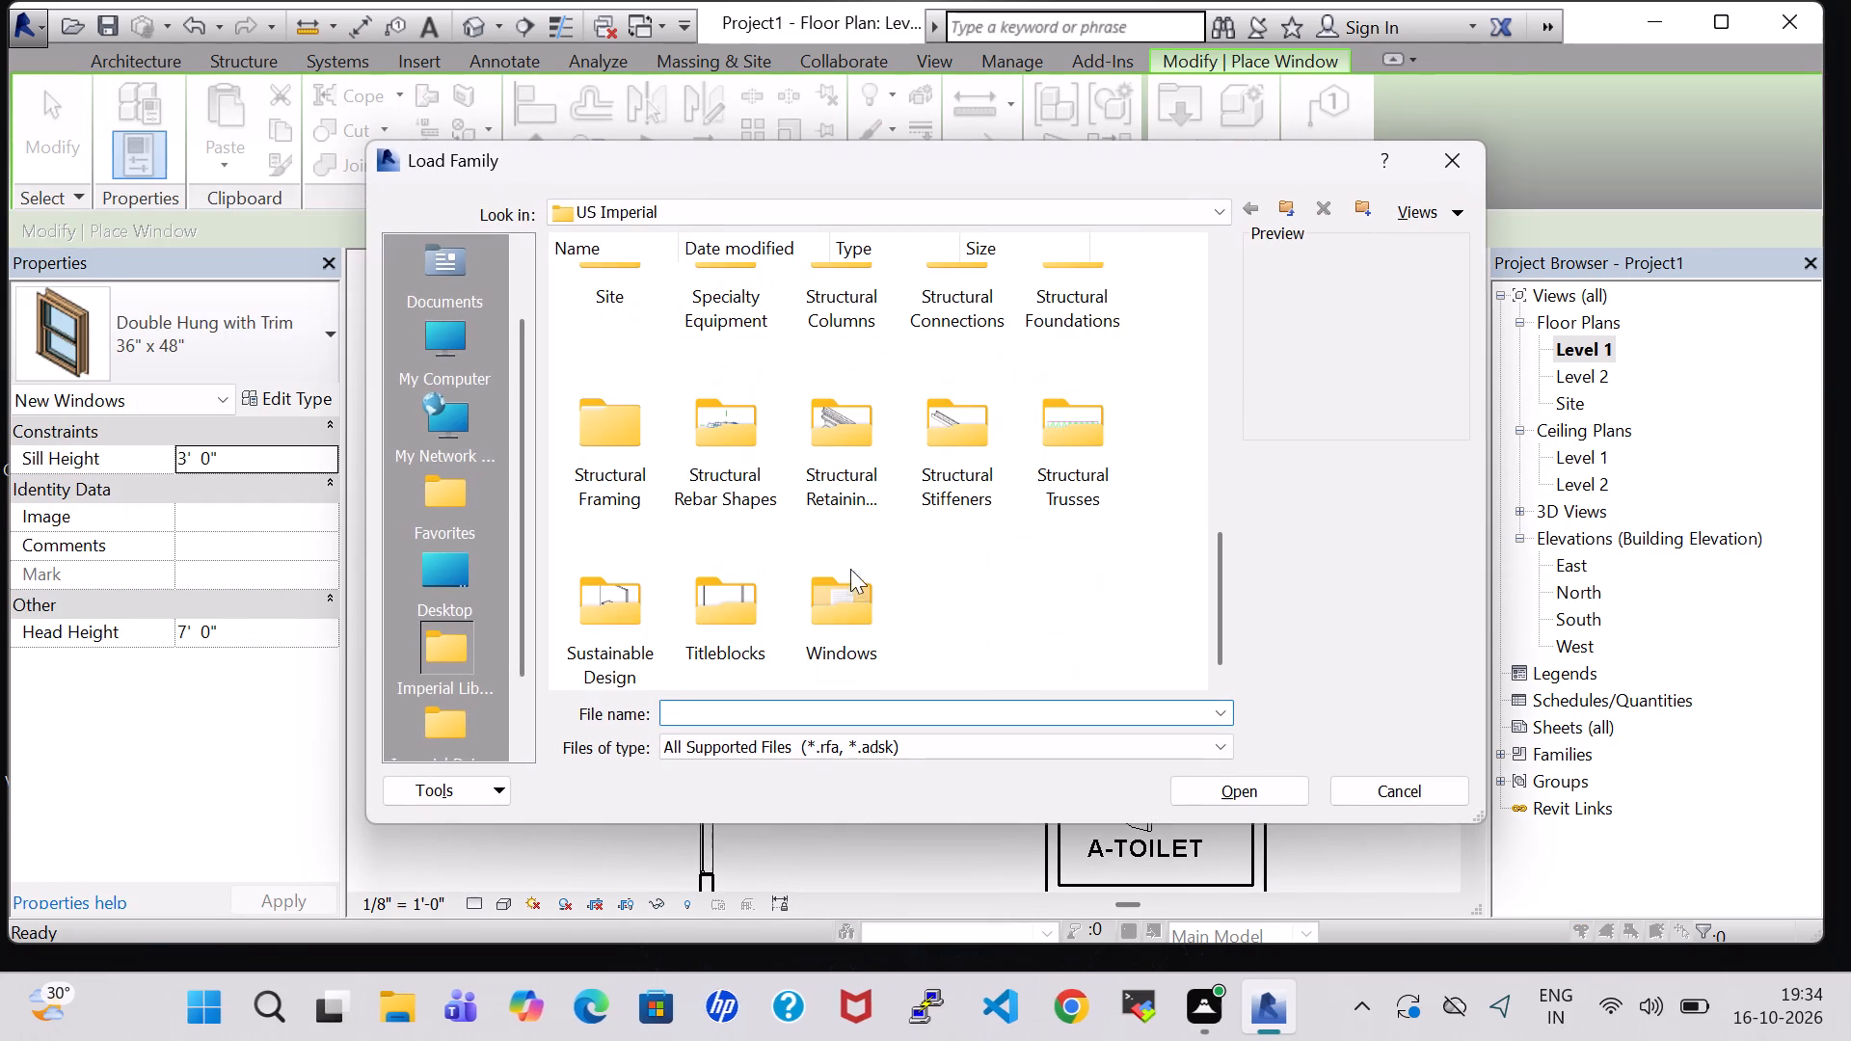
double_click(829, 627)
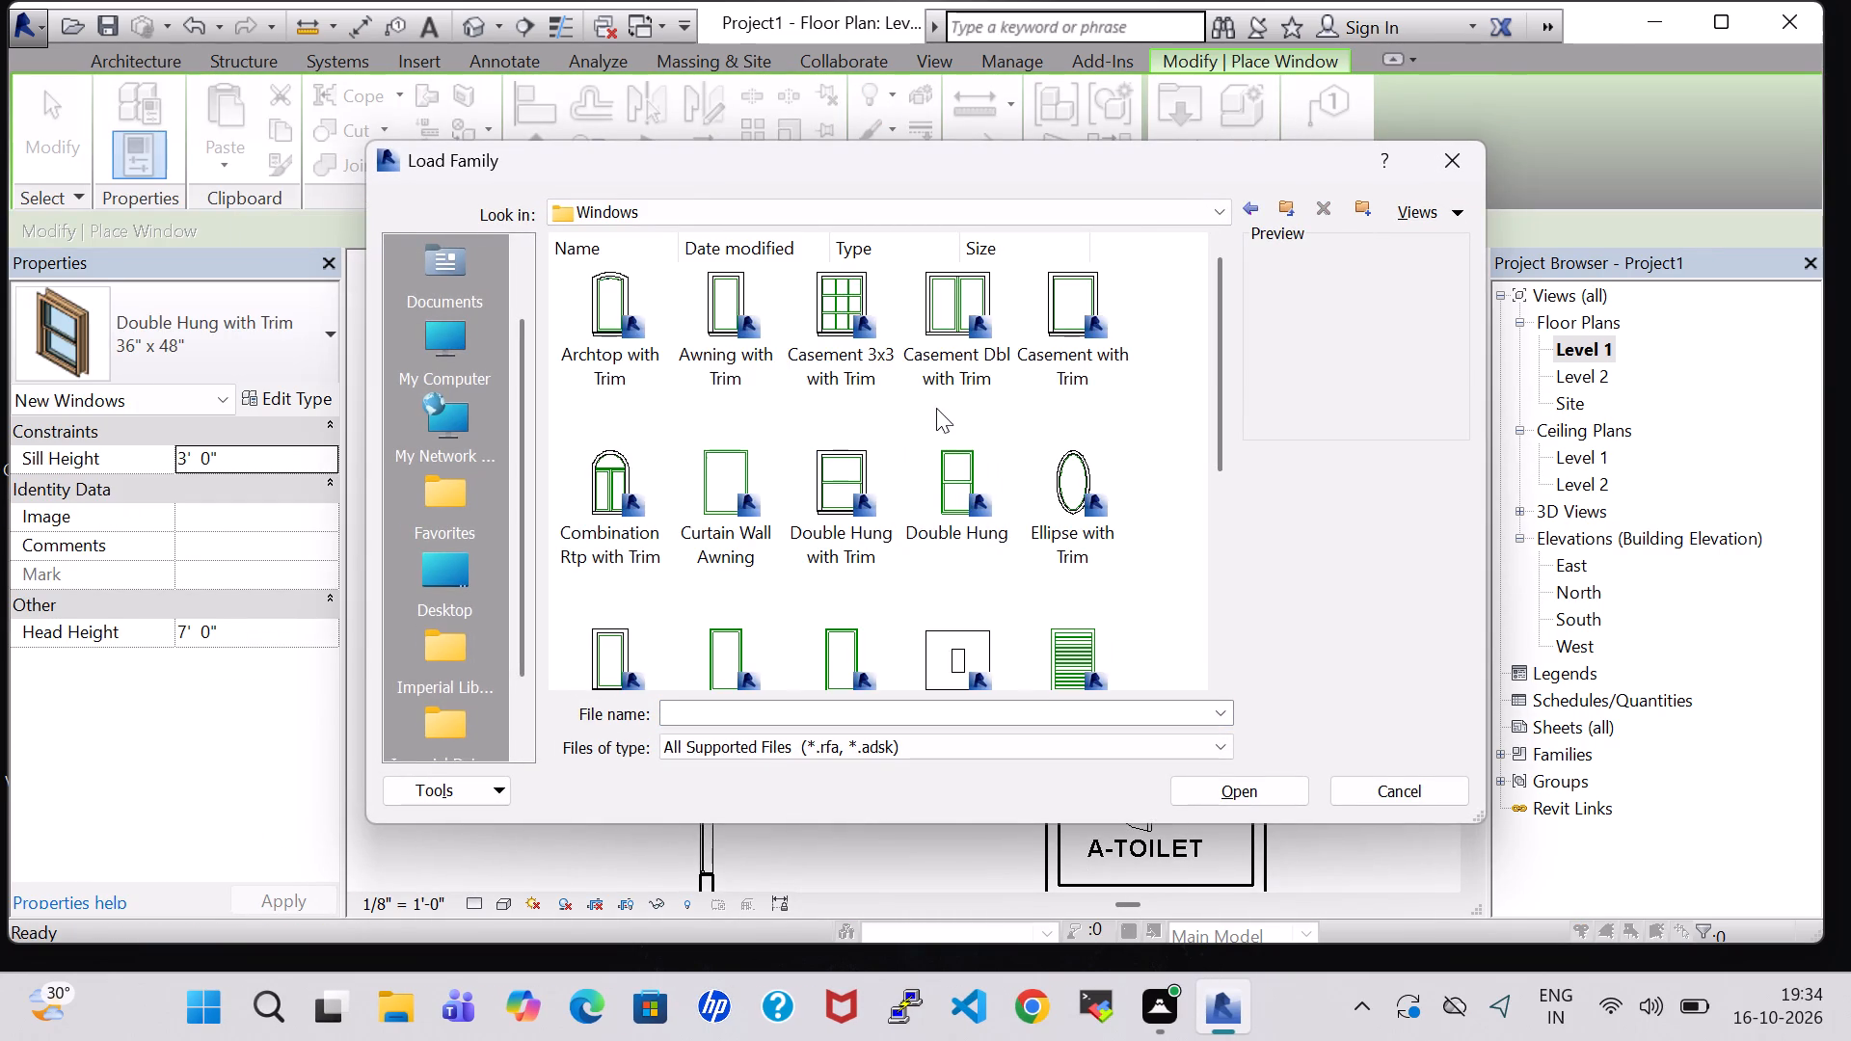
scroll(936, 408, down, 2)
click(967, 424)
click(1247, 801)
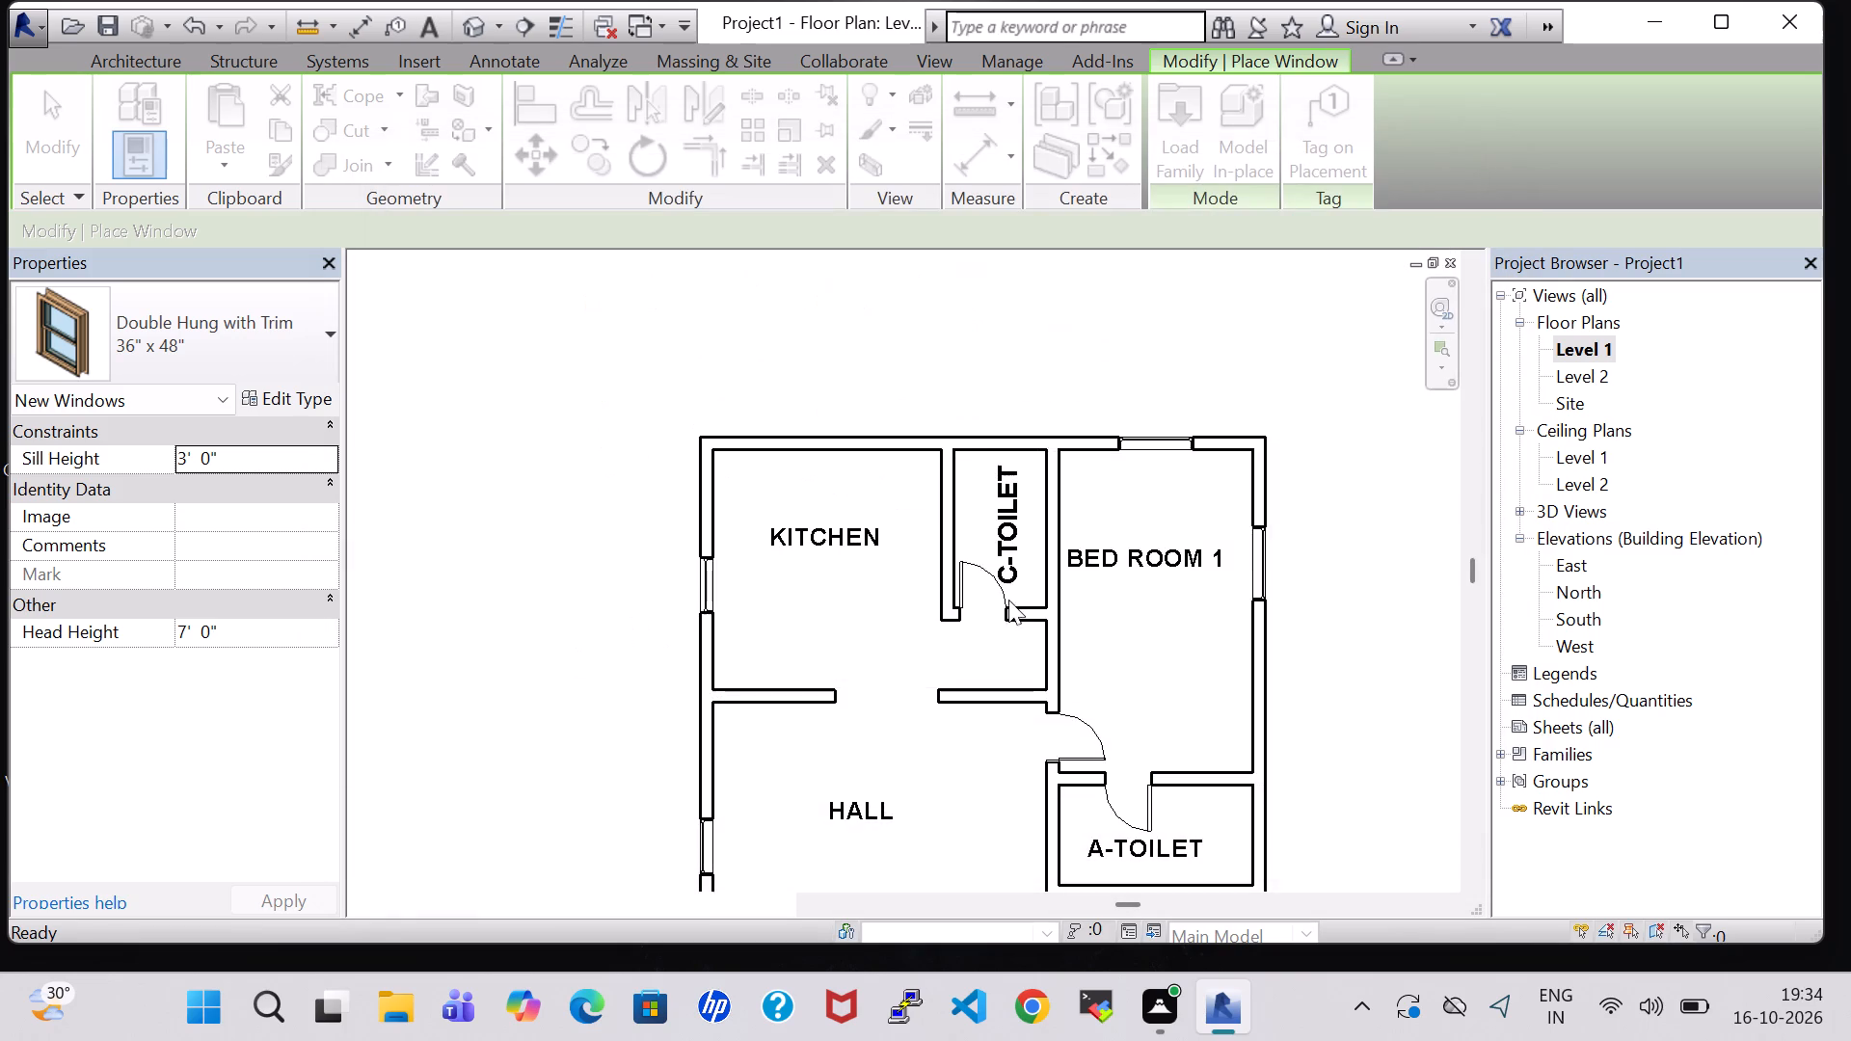
Place Transom with Trim 24" x 24" windows in the C-Toilet's back wall and midway along the A-Toilet's outer side wall.
scroll(940, 517, up, 4)
click(1032, 389)
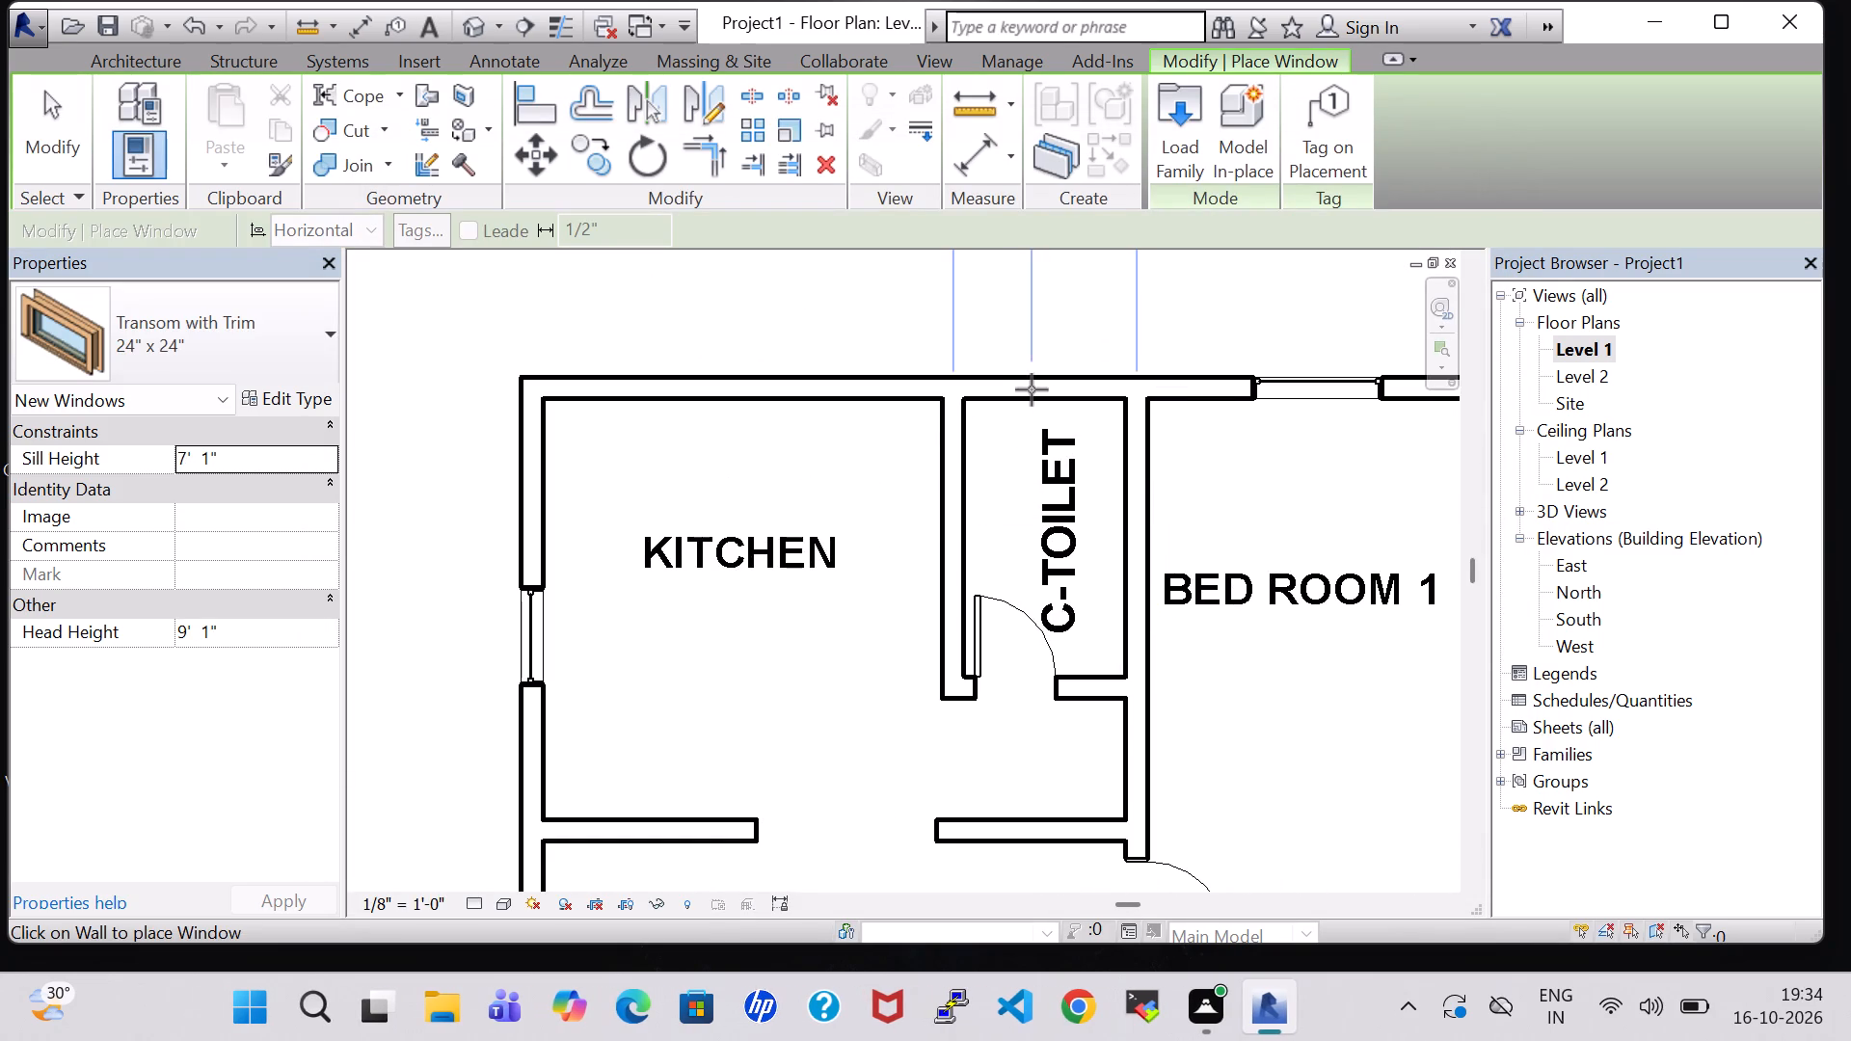
scroll(1040, 469, down, 4)
middle_drag(1022, 720, 1012, 491)
scroll(1014, 483, down, 2)
middle_drag(878, 669, 898, 496)
scroll(898, 496, up, 3)
middle_drag(1371, 592, 1183, 628)
scroll(1183, 630, up, 1)
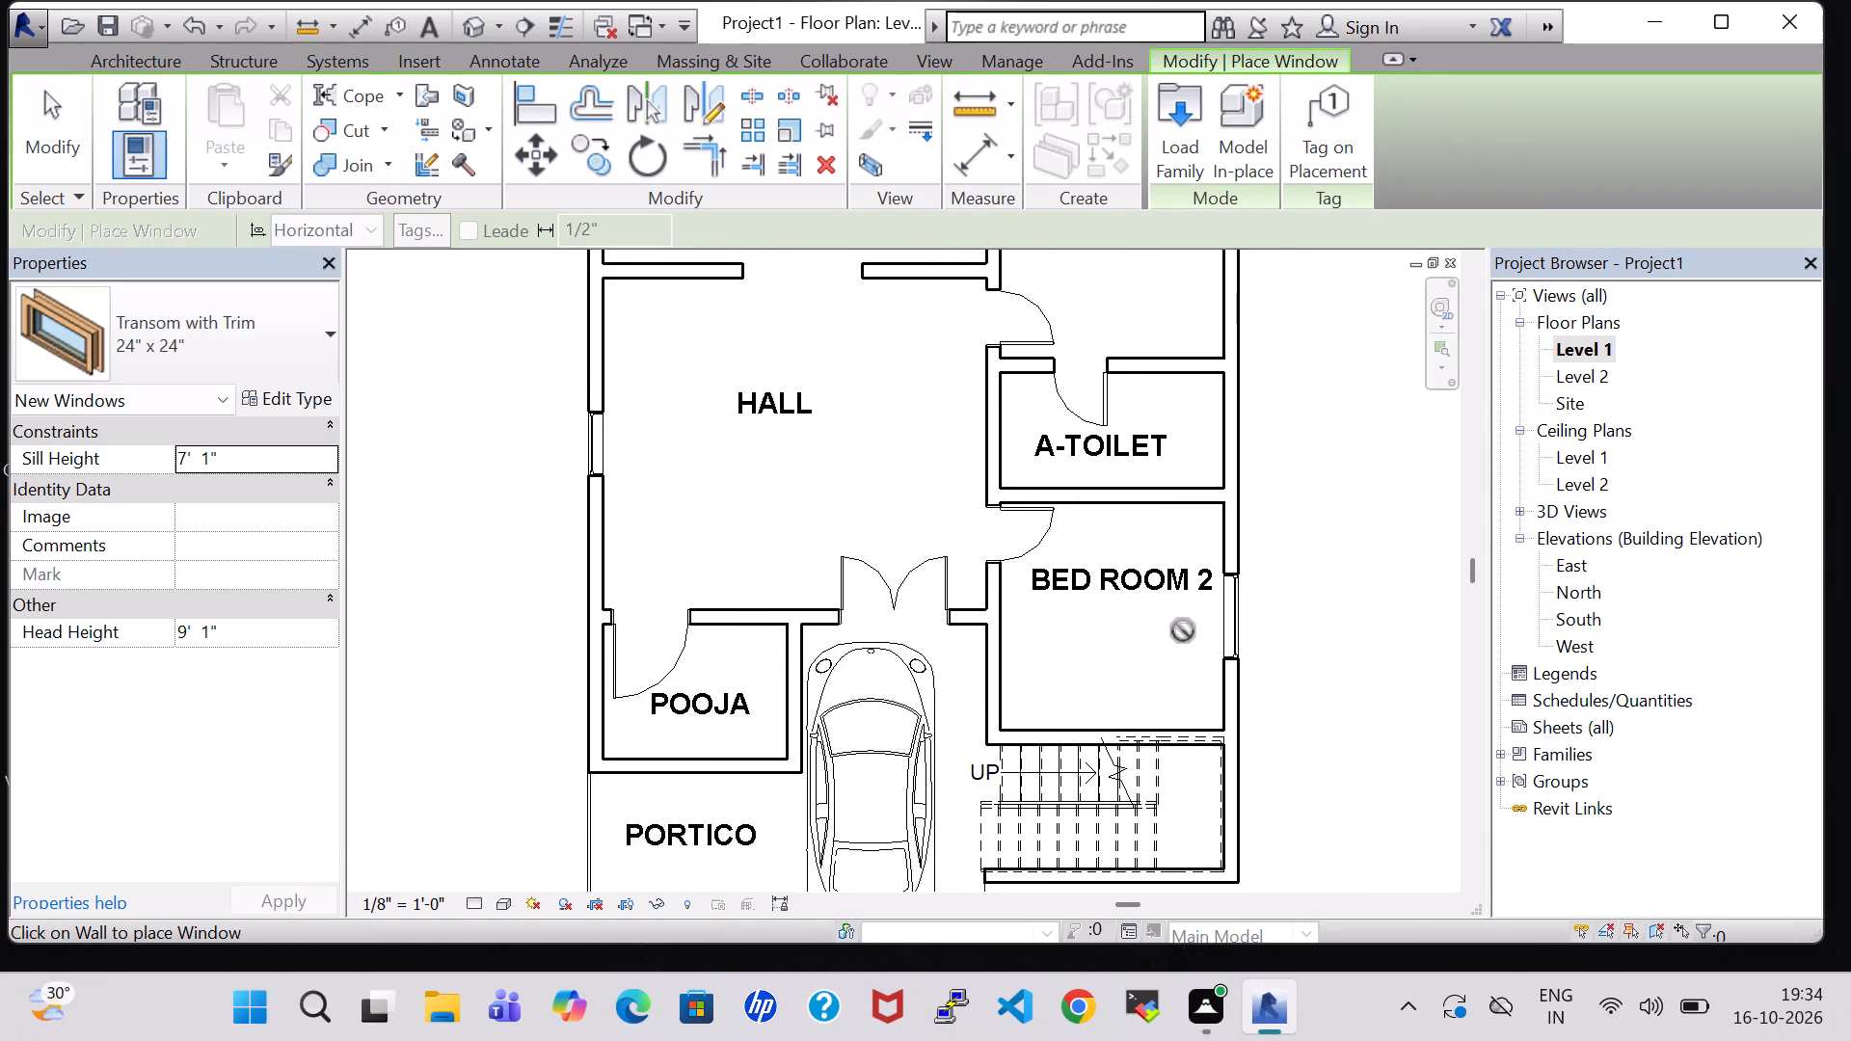
scroll(1183, 630, up, 2)
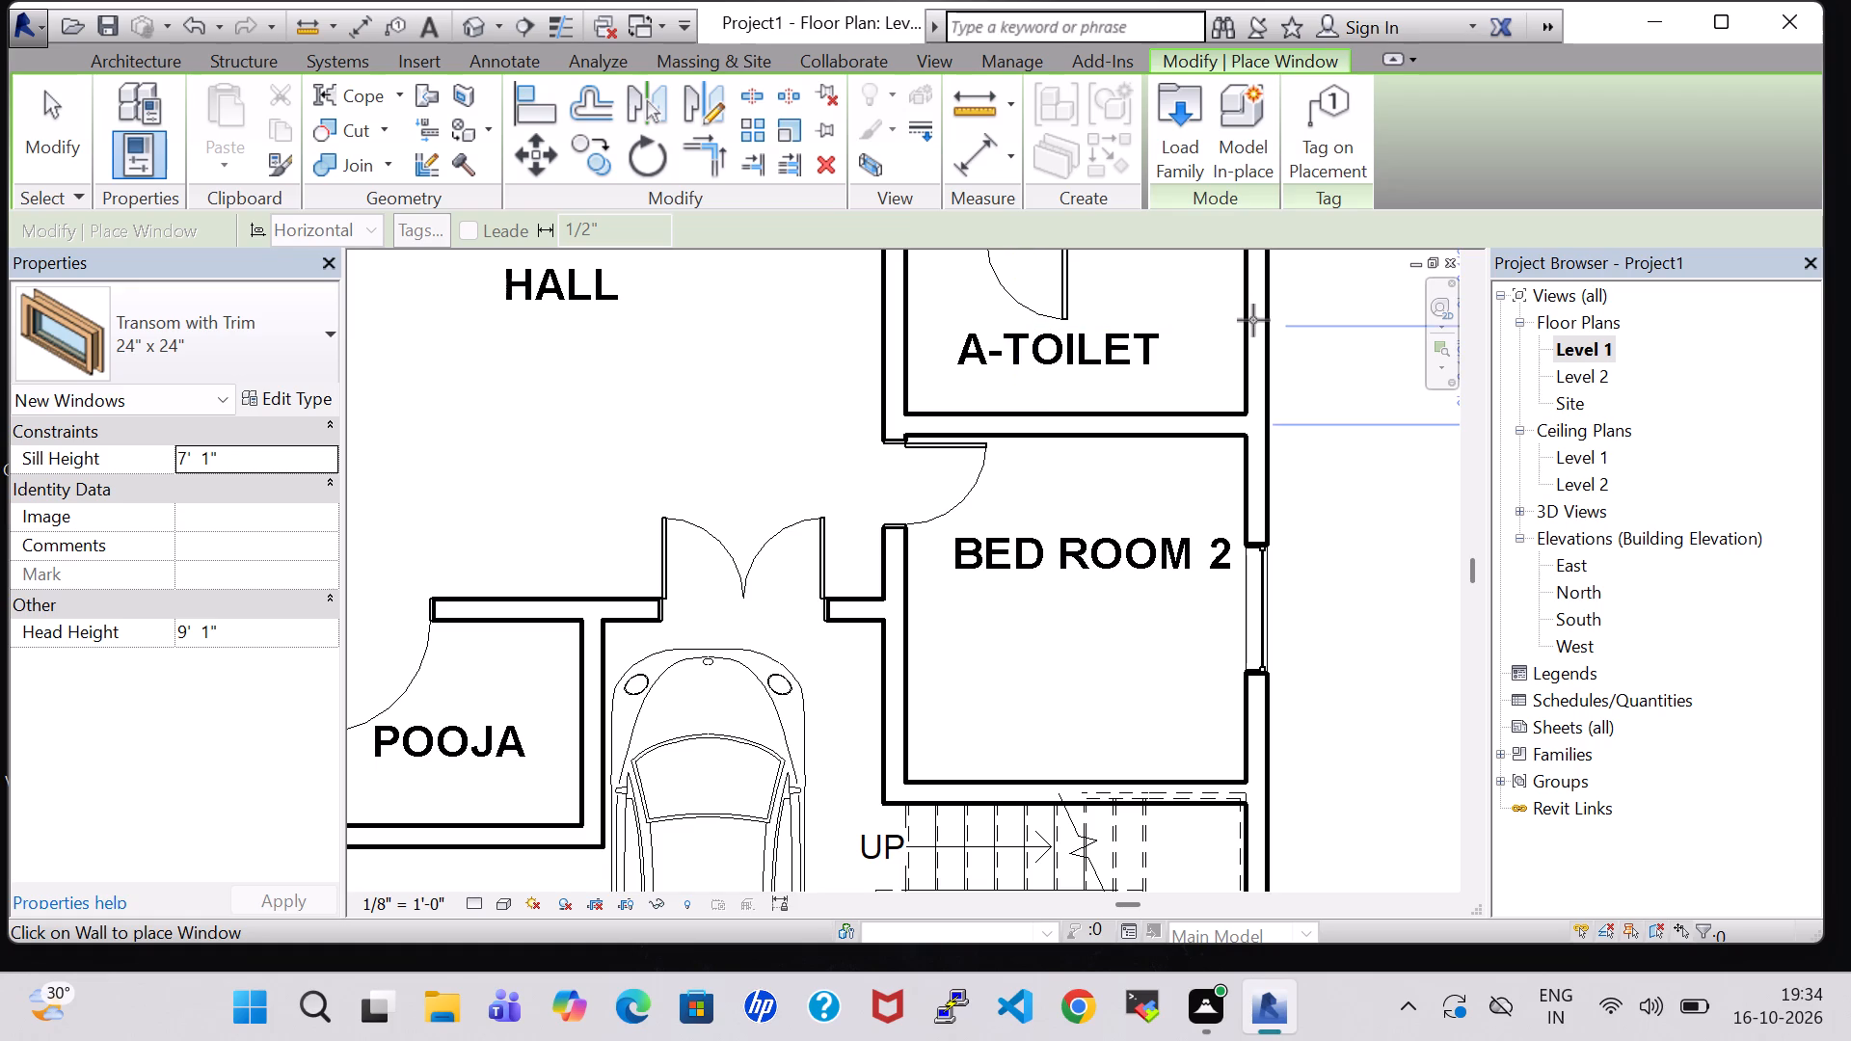
click(1254, 316)
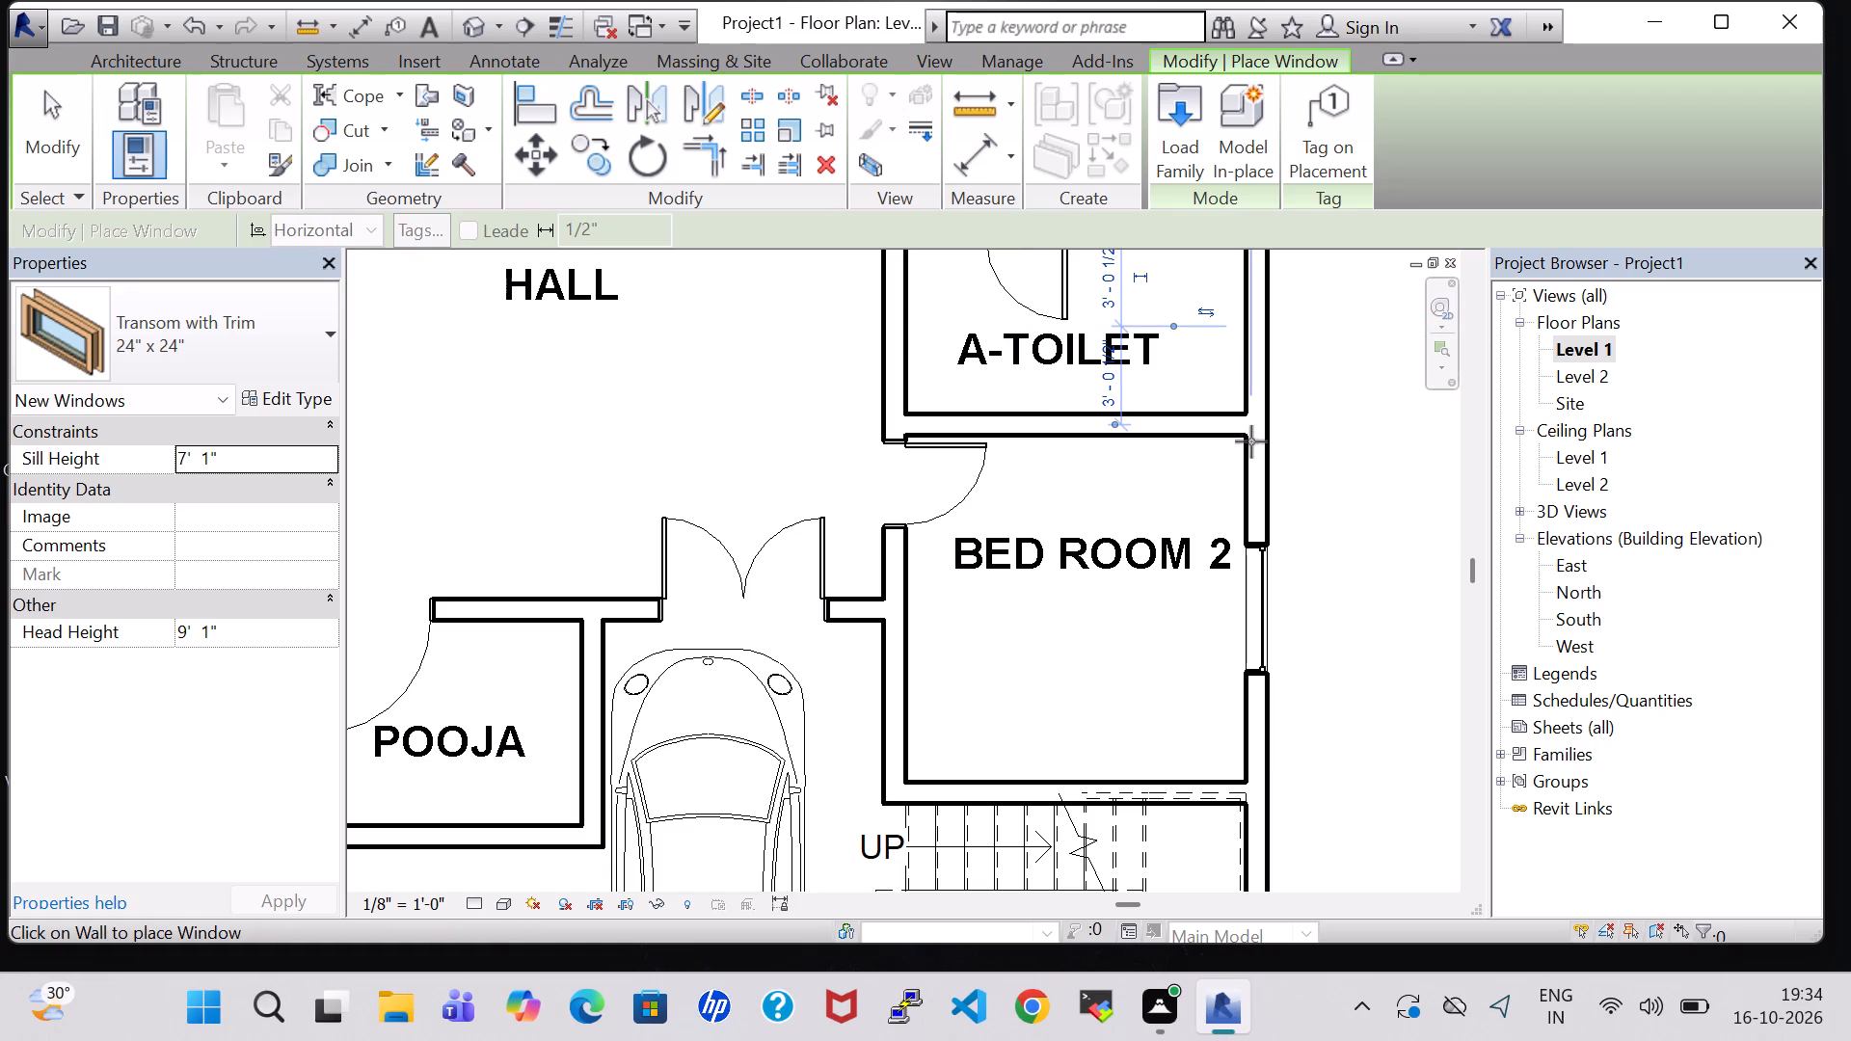
scroll(1248, 466, down, 6)
key(Escape)
key(Escape)
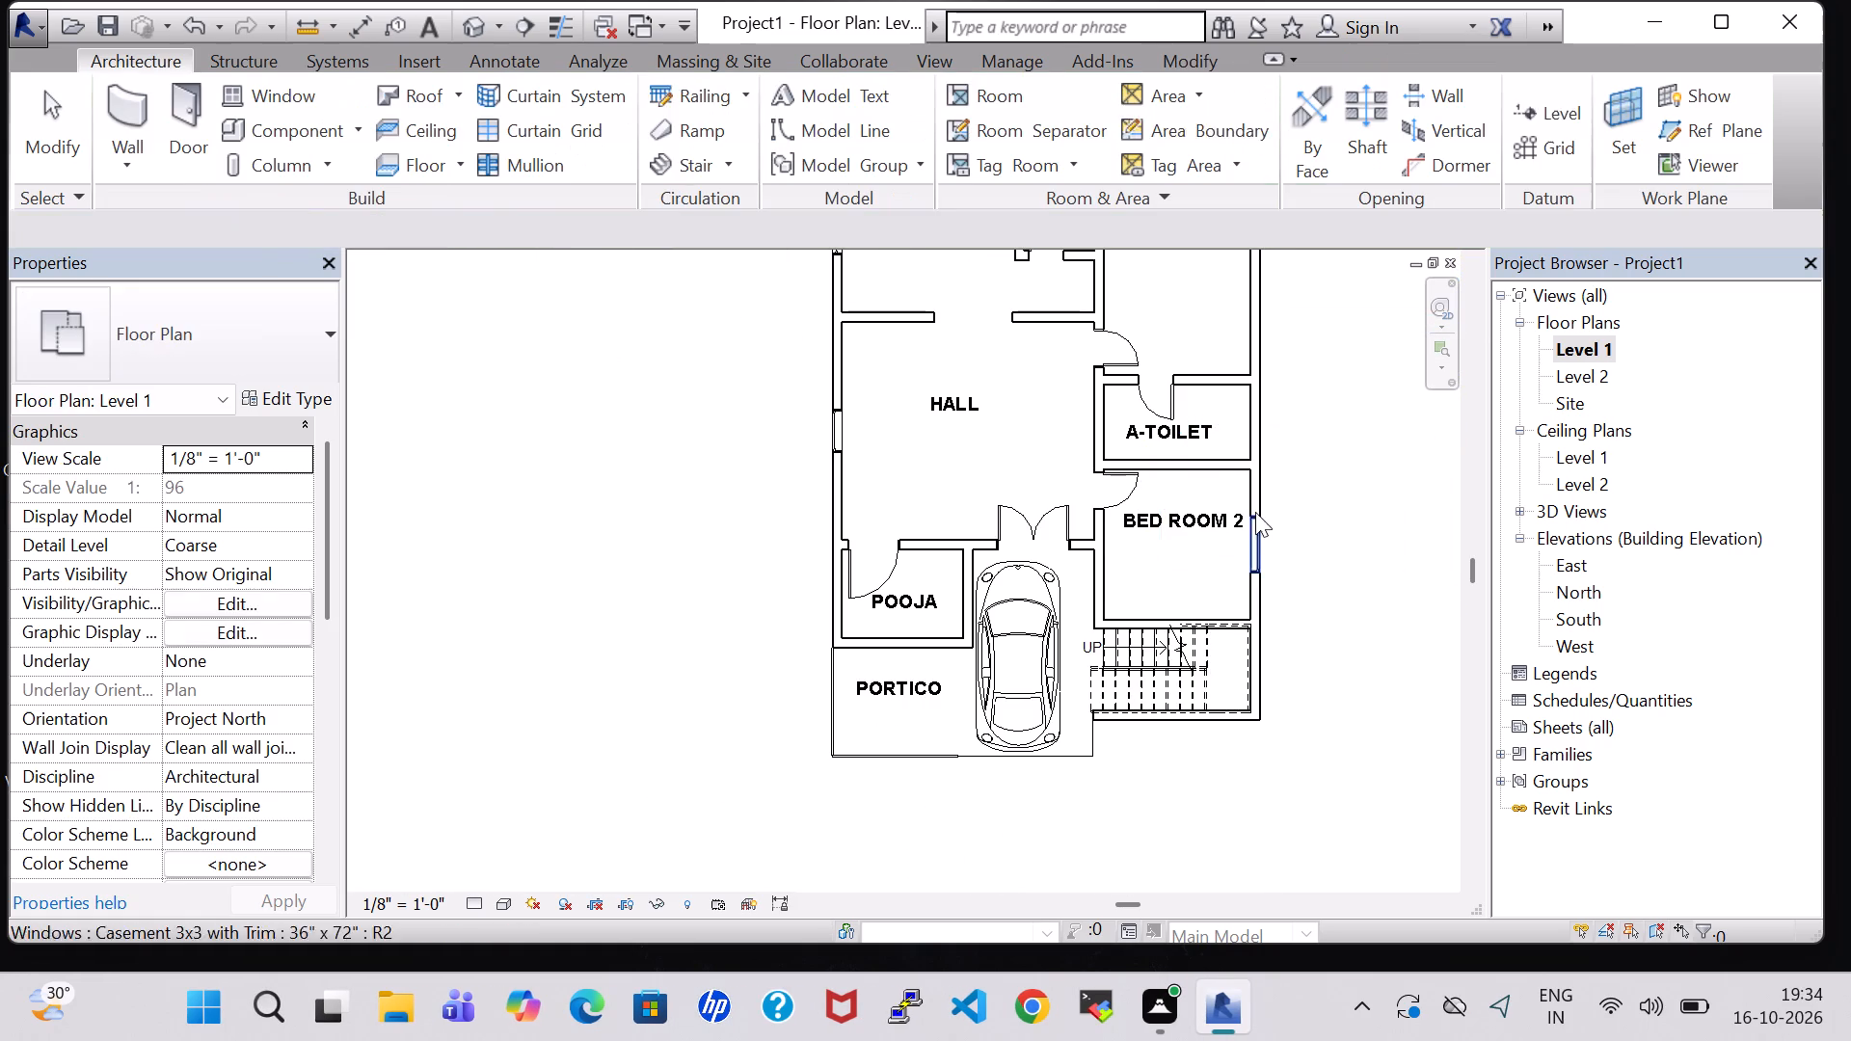
Examine the windows from the front and side of the house in the 3D view.
click(472, 22)
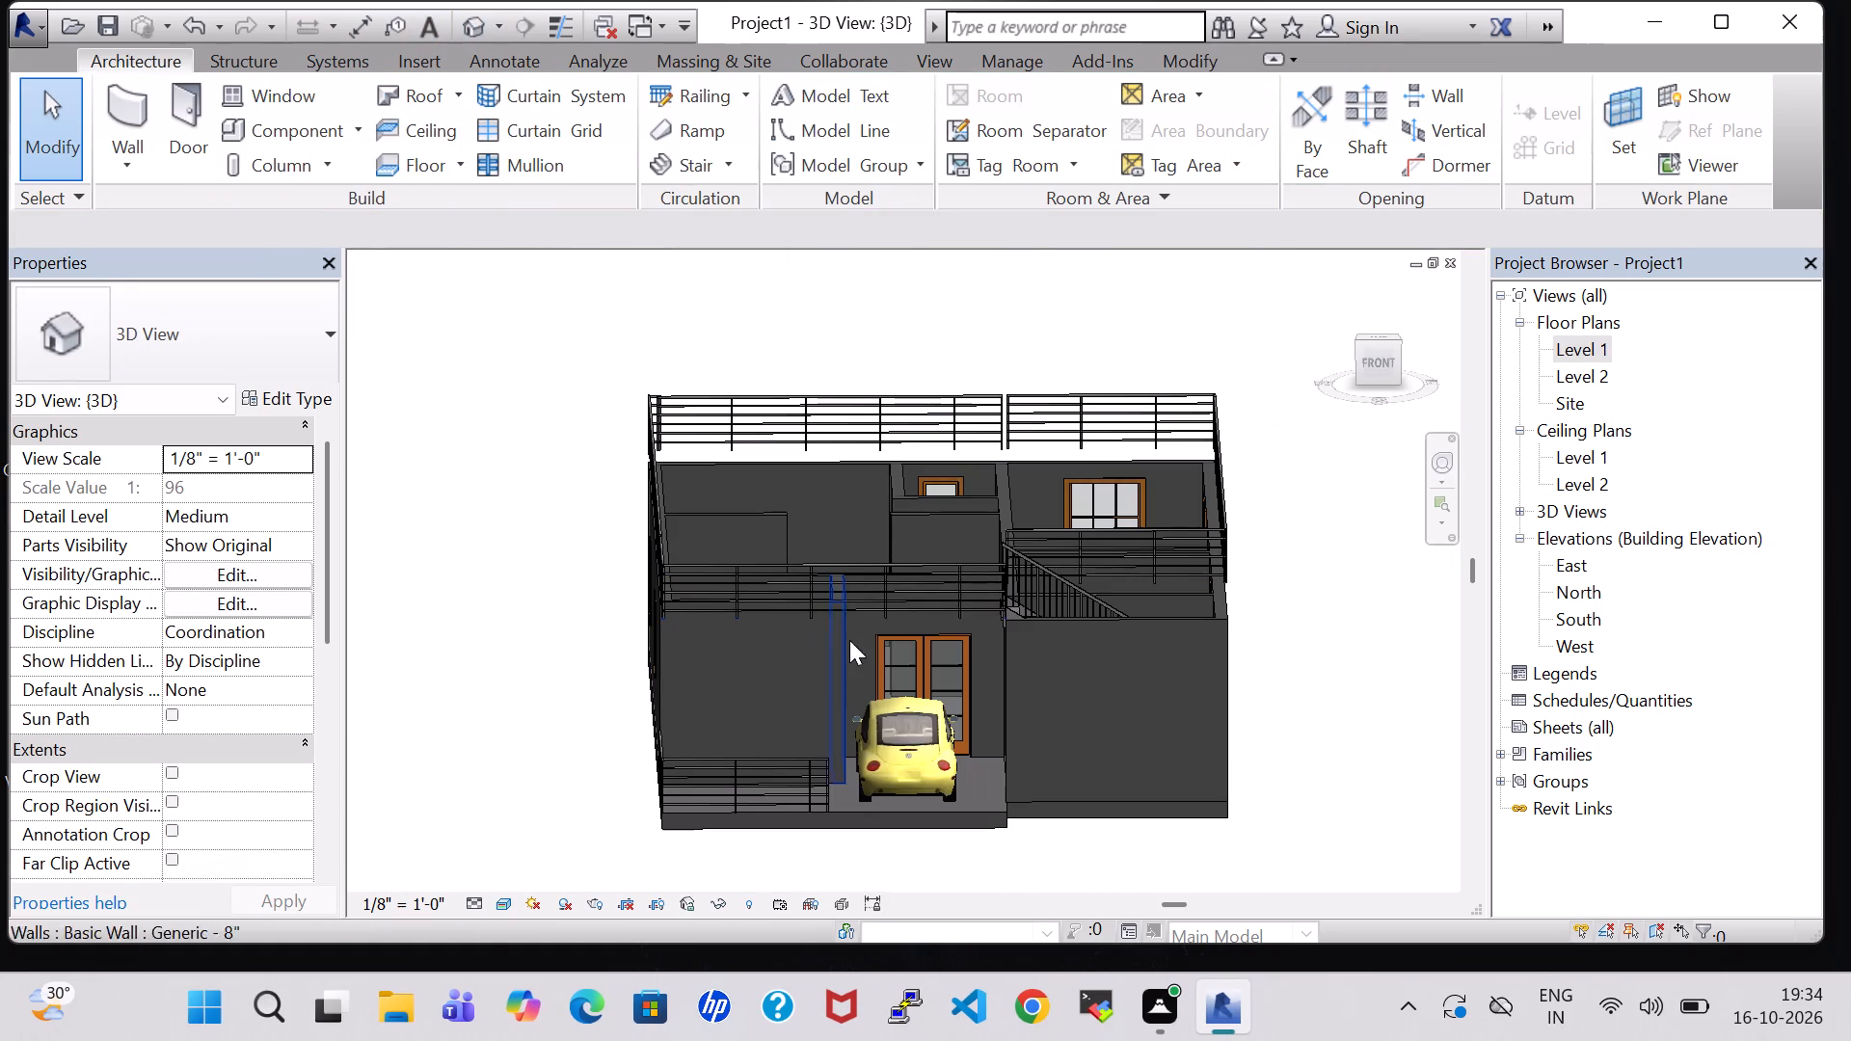
shift+middle_drag(553, 667, 680, 665)
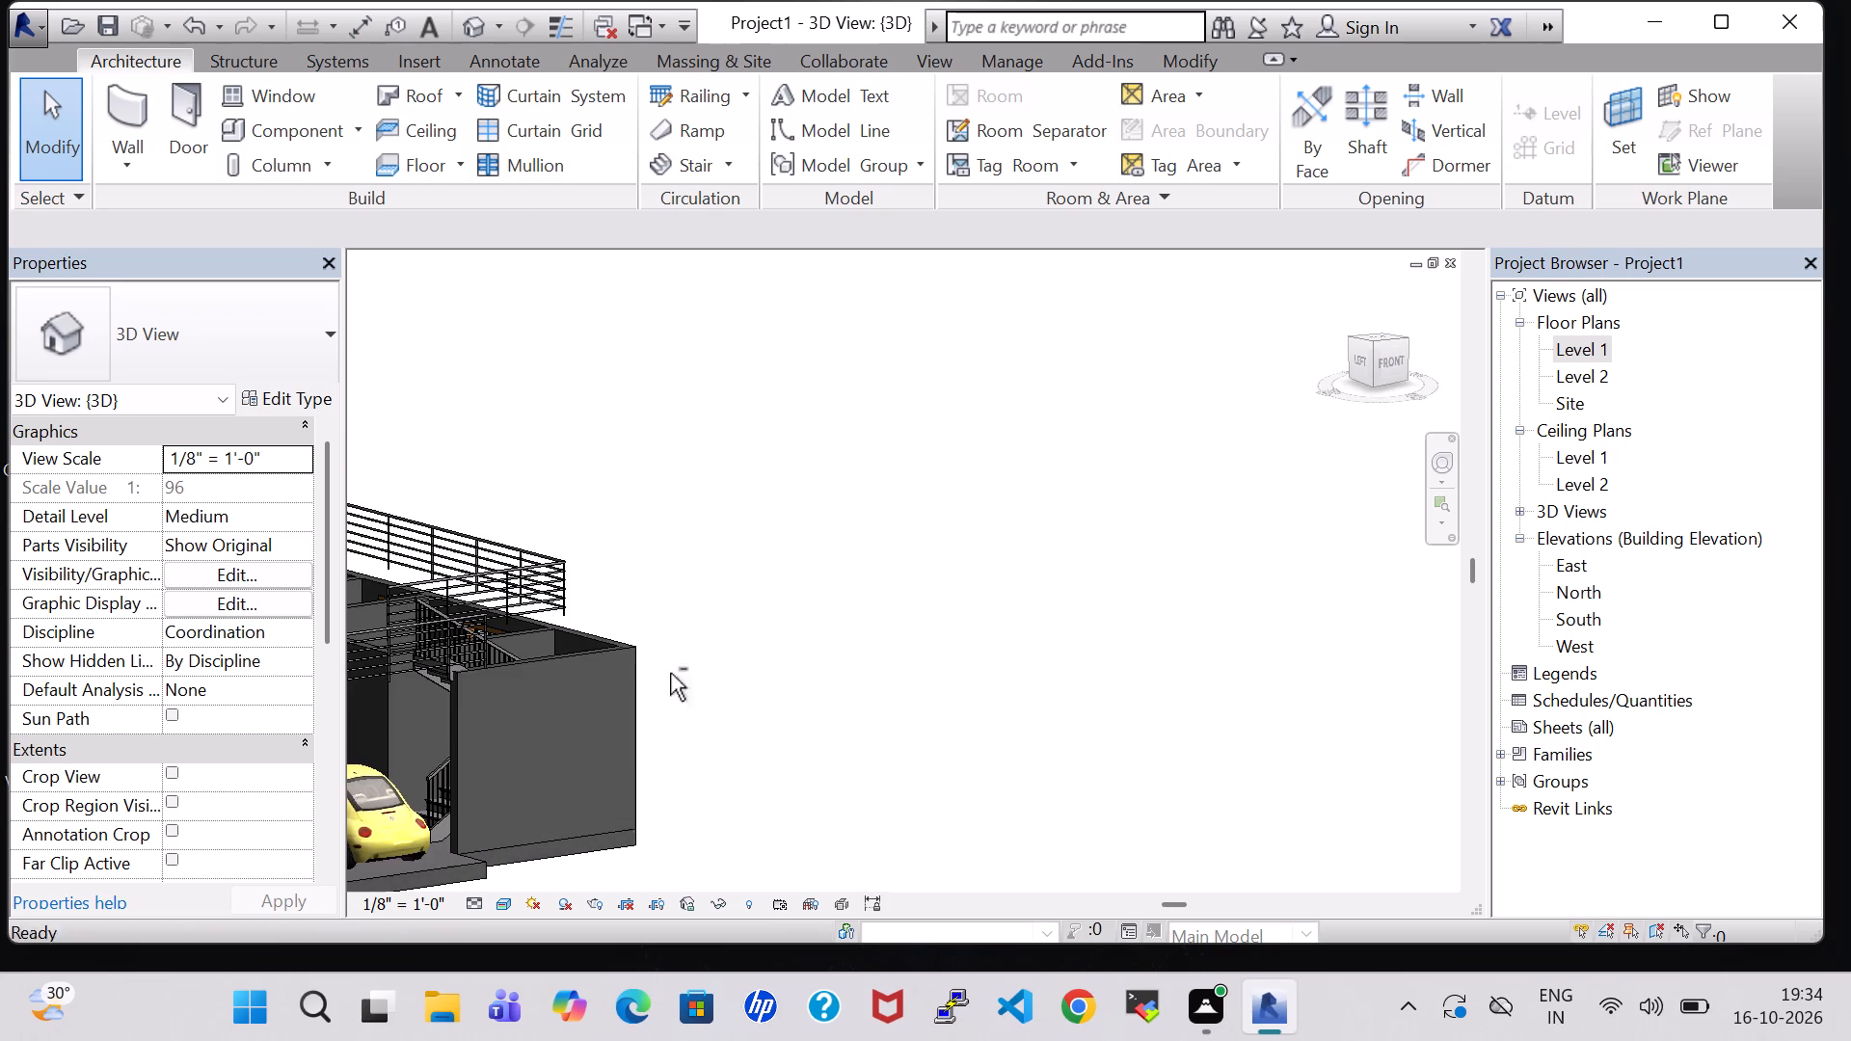
middle_drag(614, 800, 1327, 574)
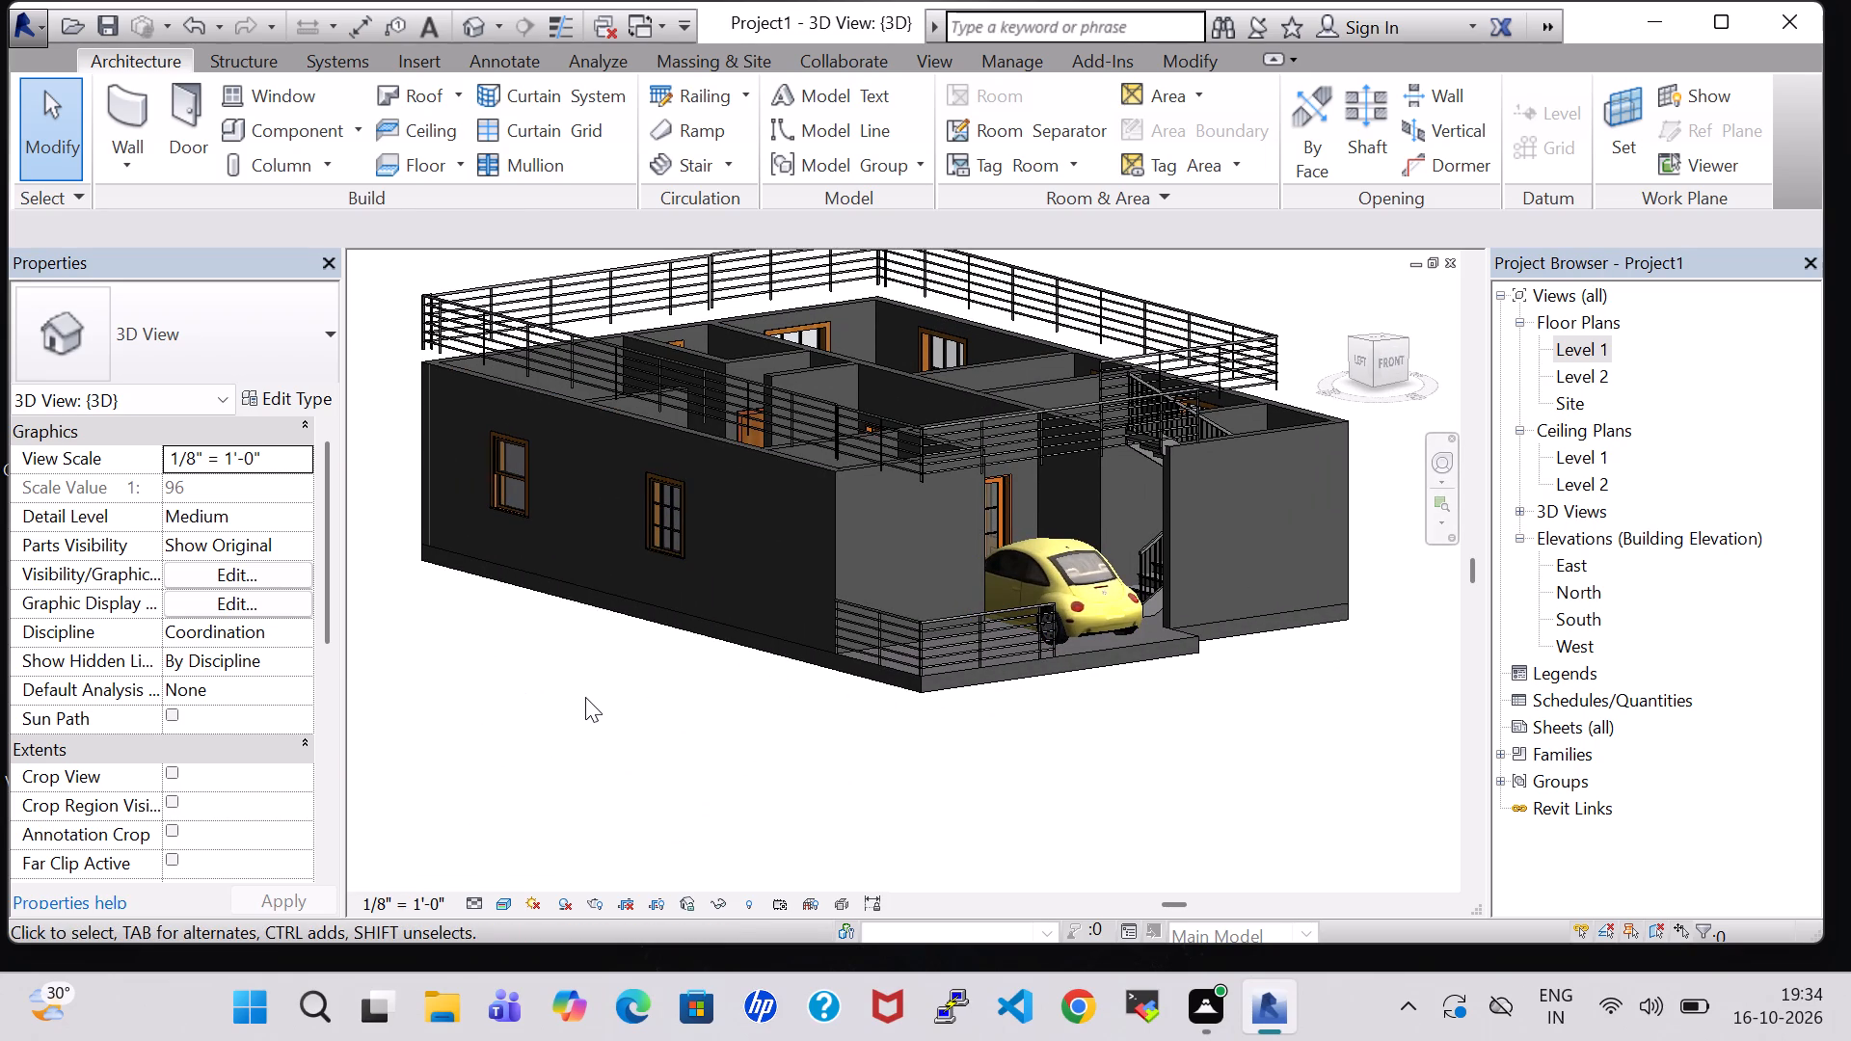
shift+middle_drag(585, 697, 699, 725)
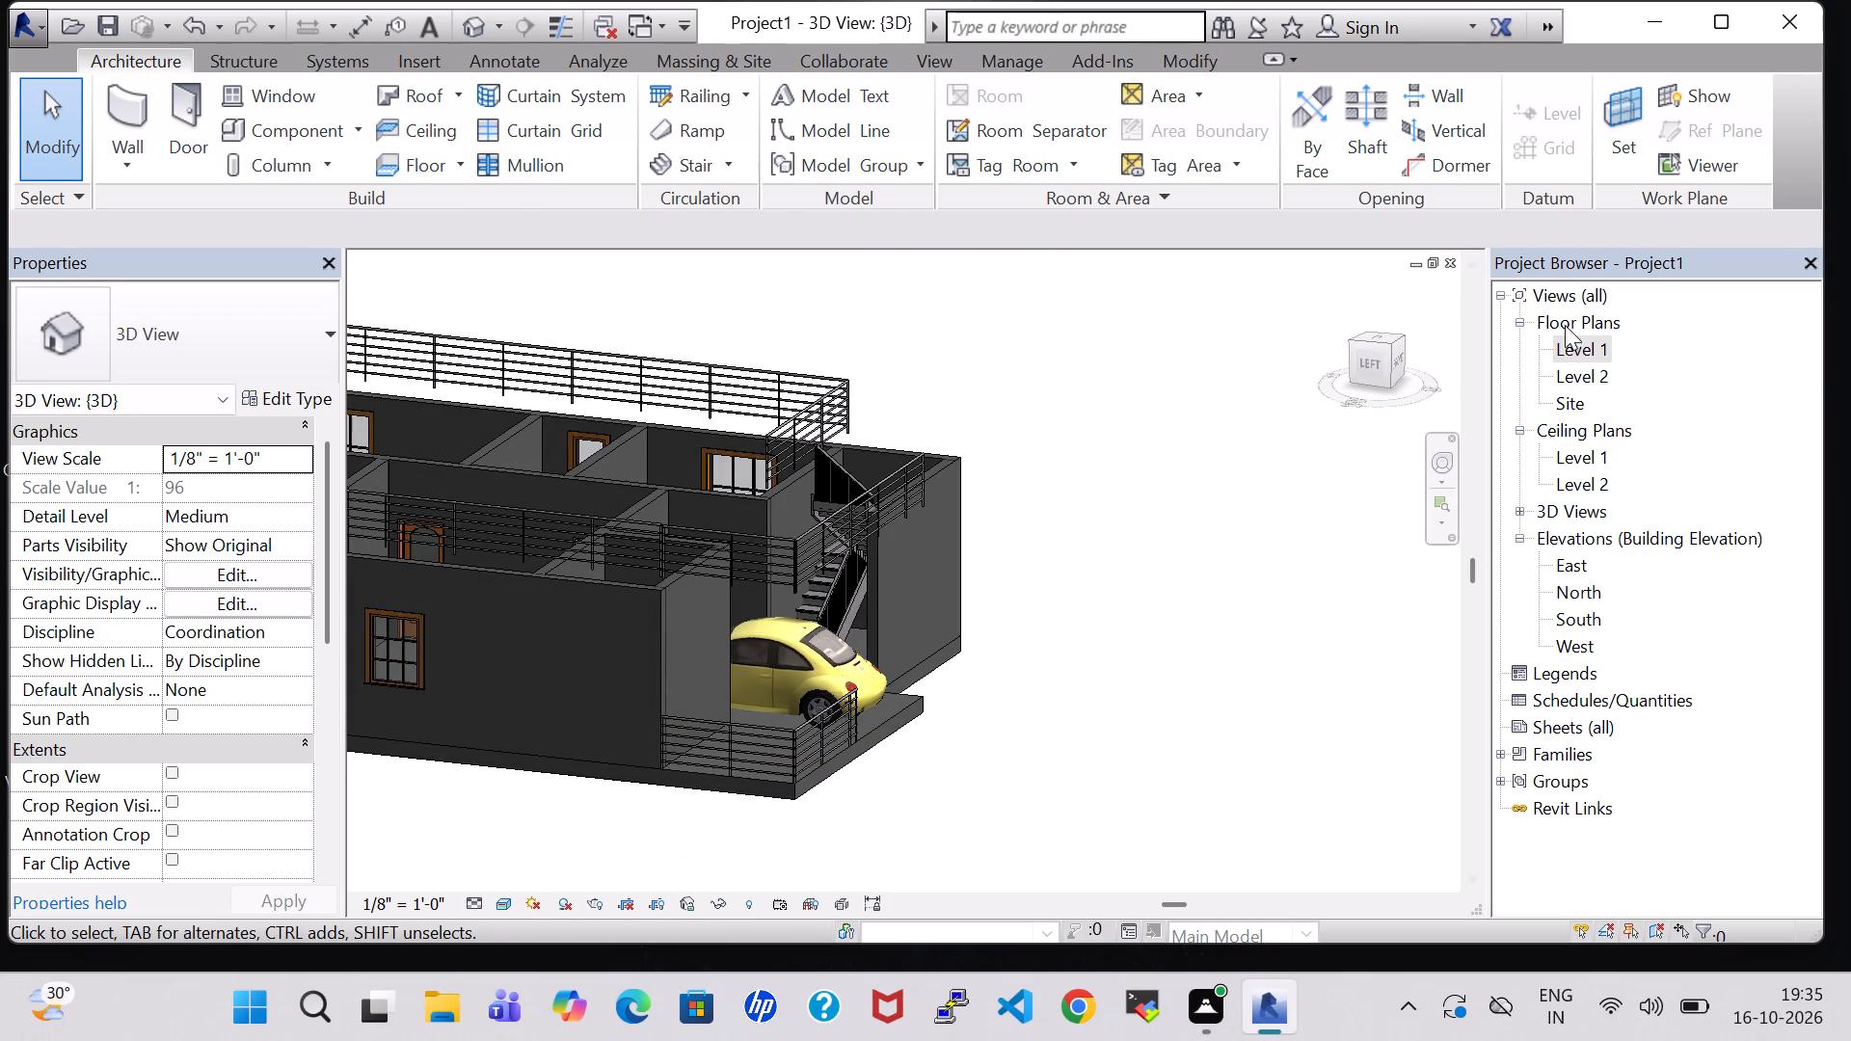
Return to the Level 1 floor plan and load the Round with Trim window family from the US Imperial Windows library.
double_click(1596, 347)
scroll(1028, 427, down, 2)
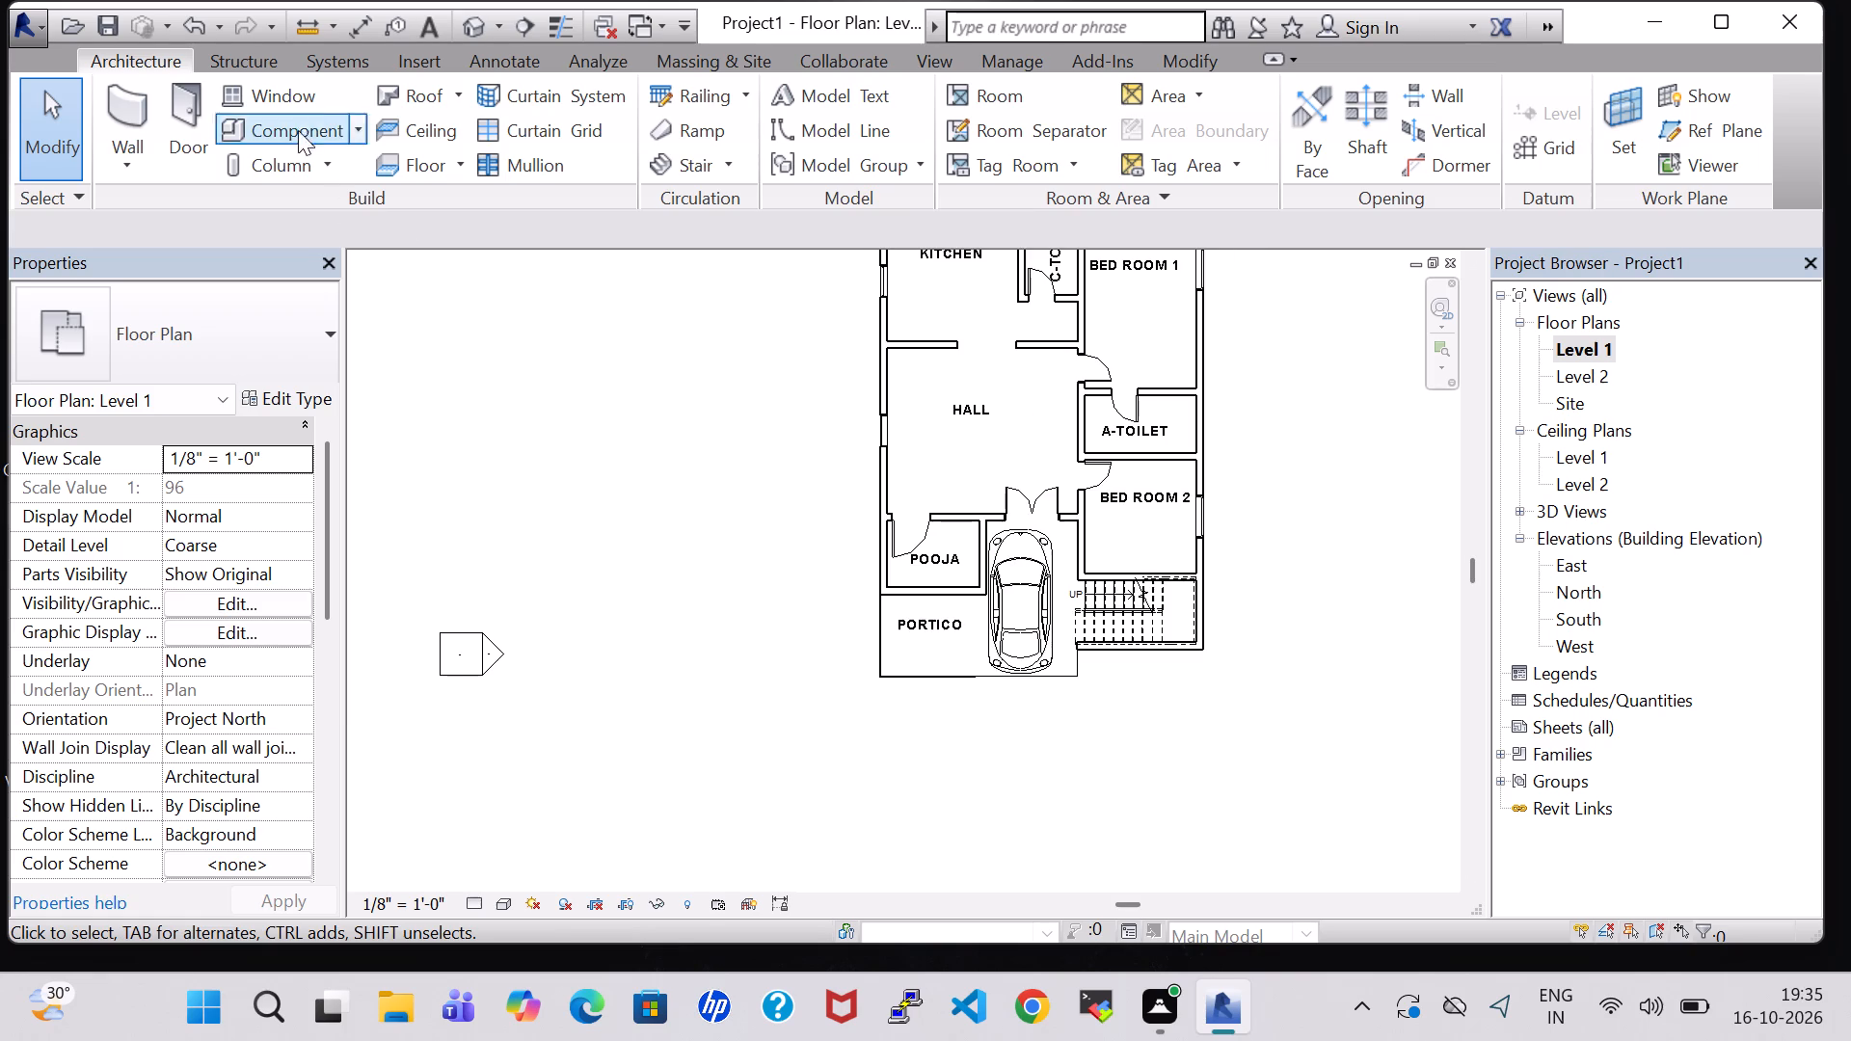
click(255, 99)
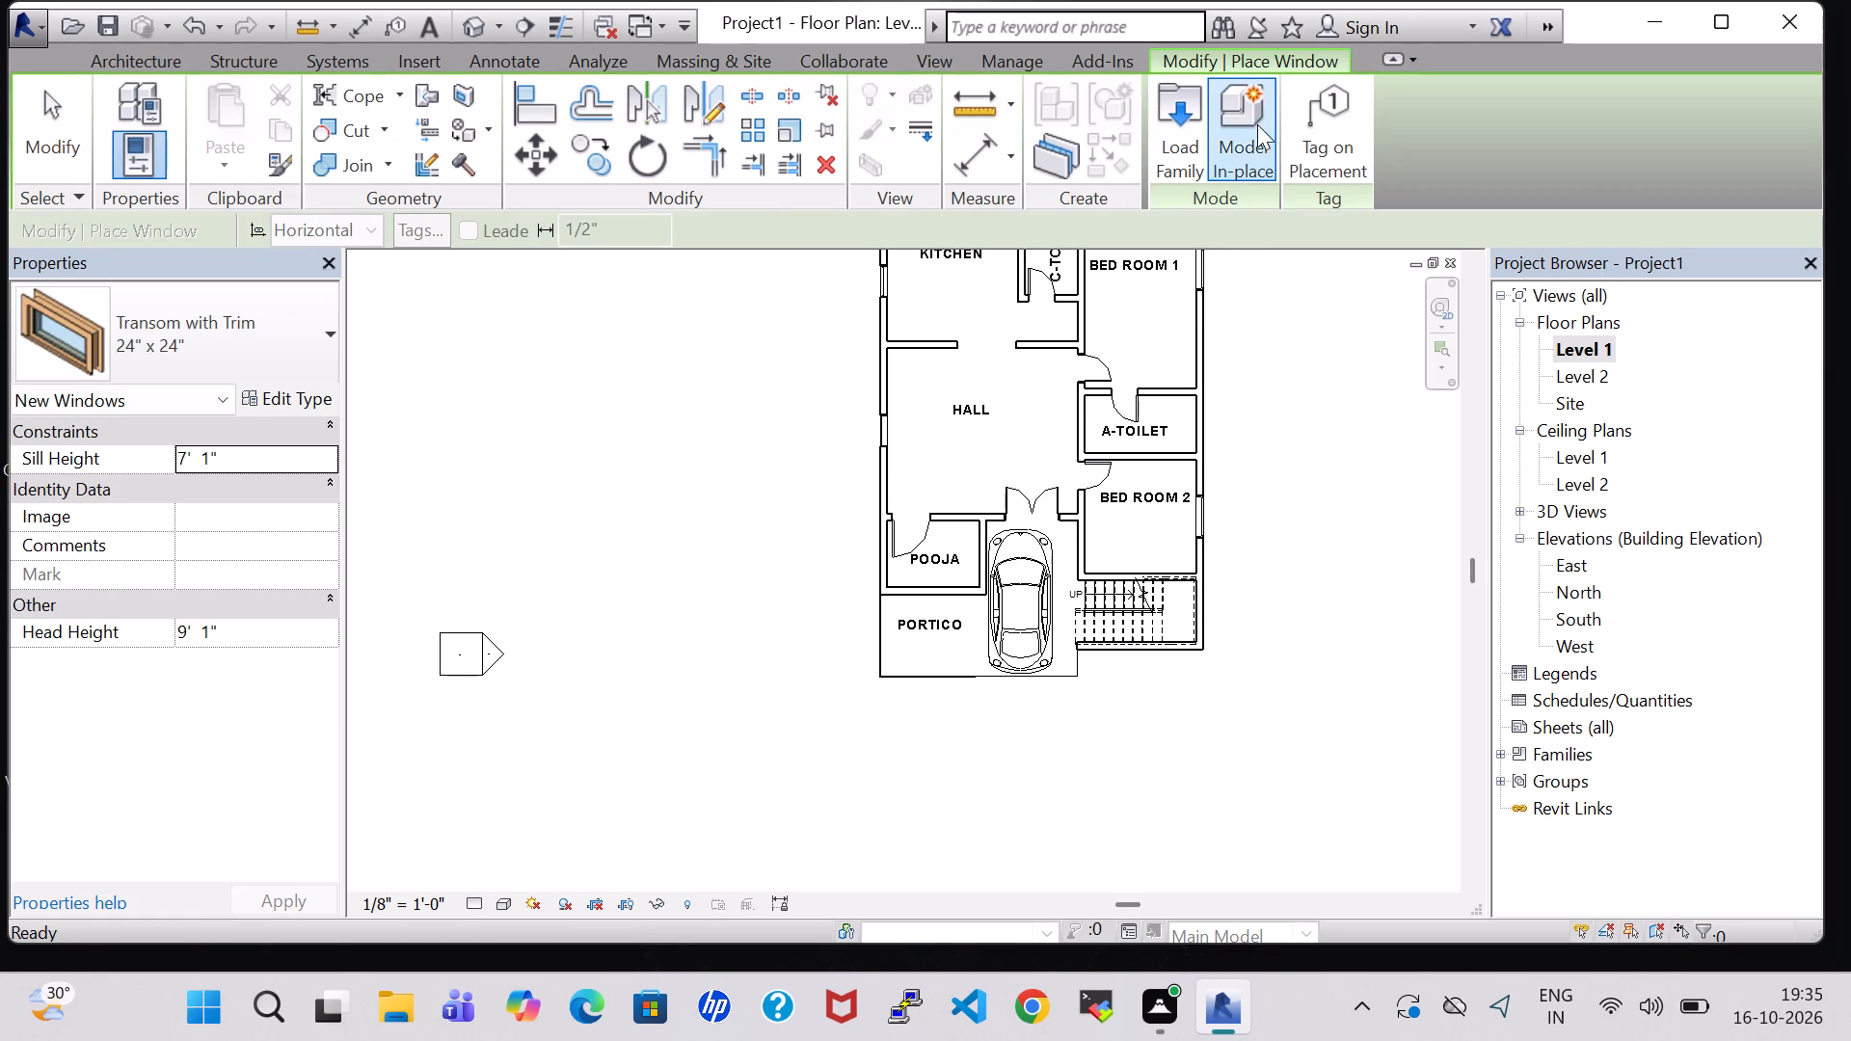
click(1180, 129)
scroll(1147, 400, down, 3)
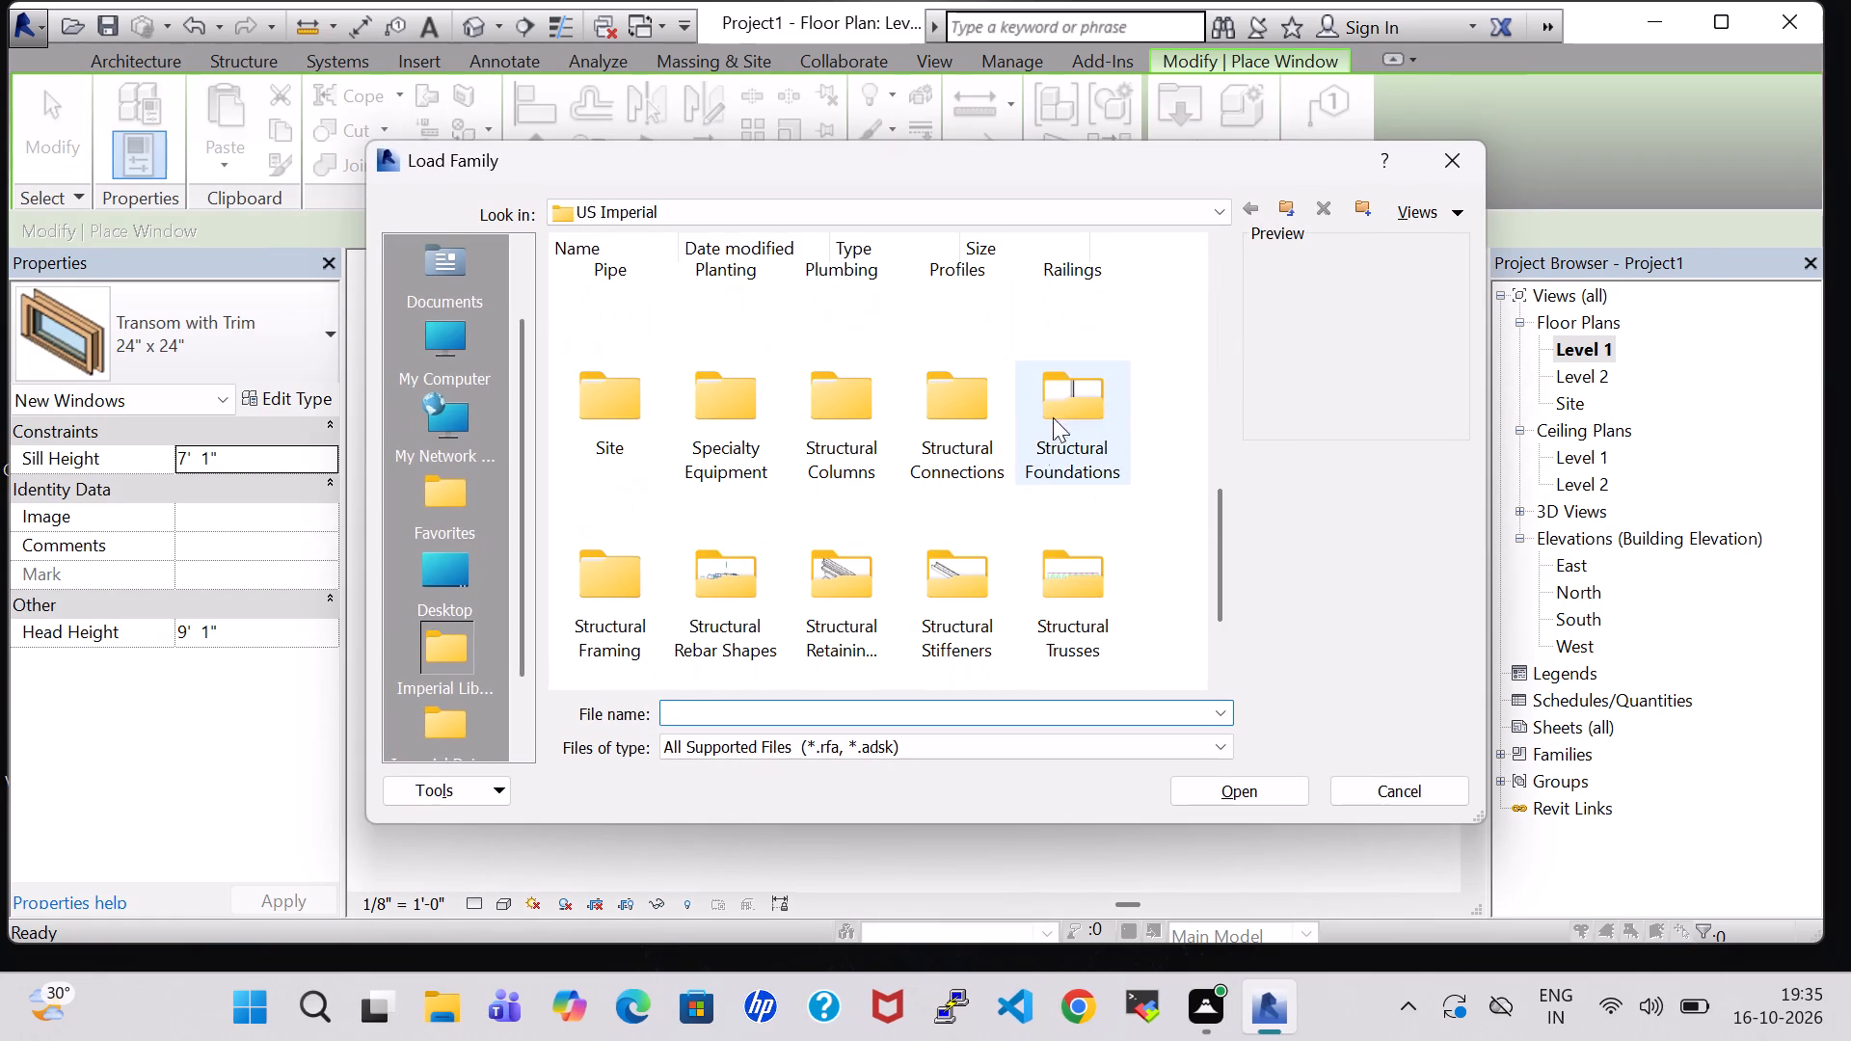
scroll(828, 508, down, 2)
double_click(850, 627)
scroll(761, 503, down, 3)
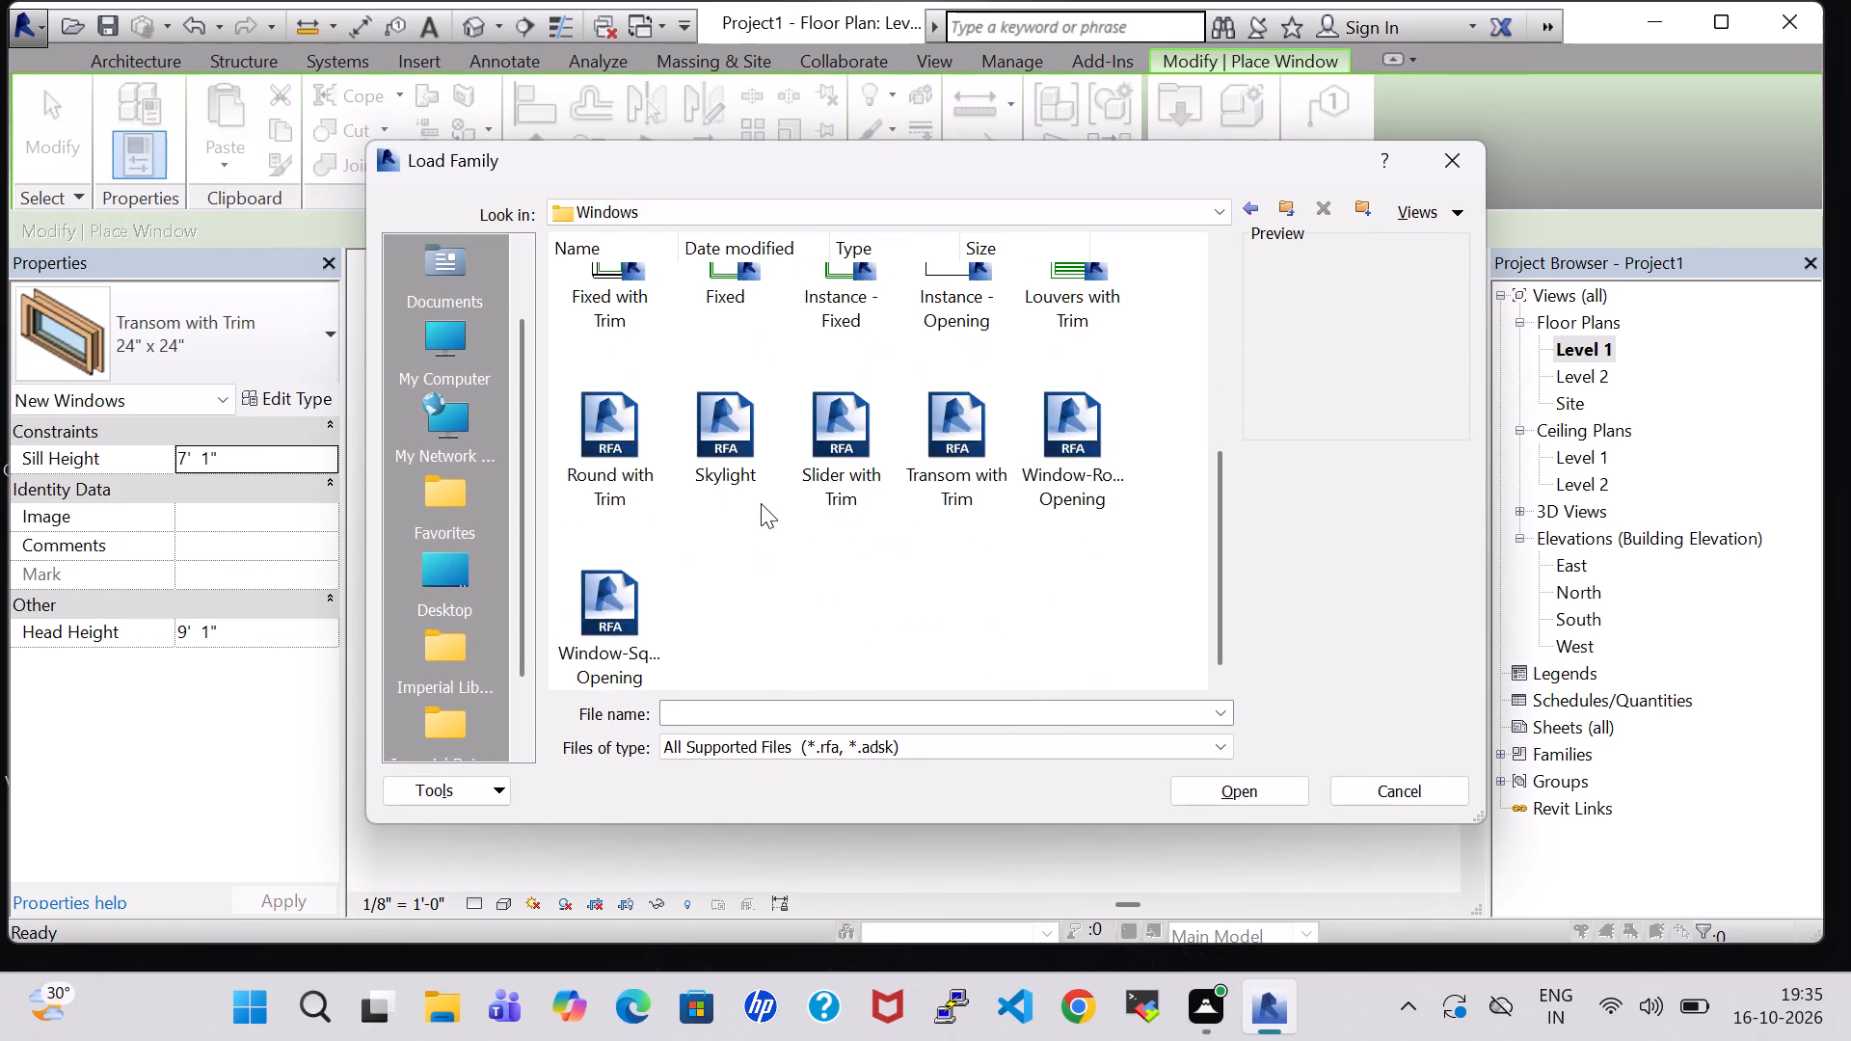
click(611, 417)
click(1271, 801)
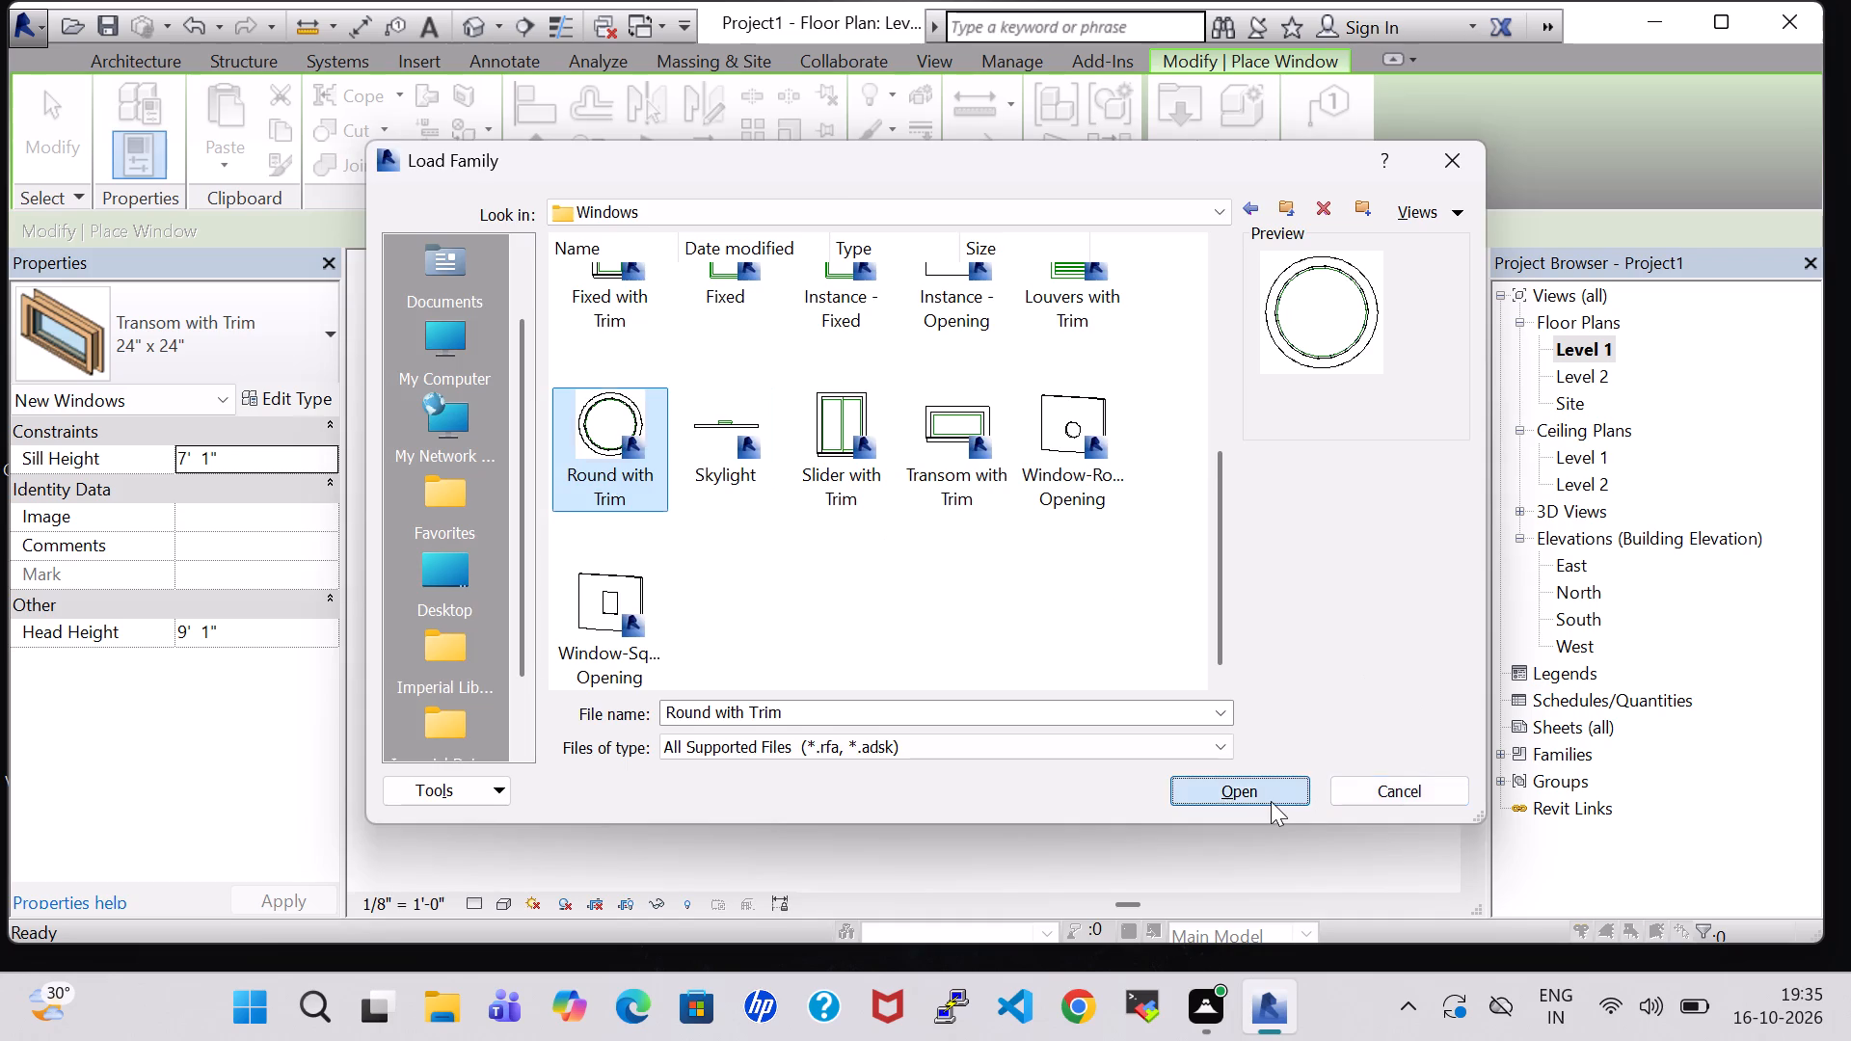
Place a Round with Trim 48" Diameter window in the Pooja's outer side wall, about 1' 11" from its front wall, and show the 3D view.
scroll(932, 561, up, 10)
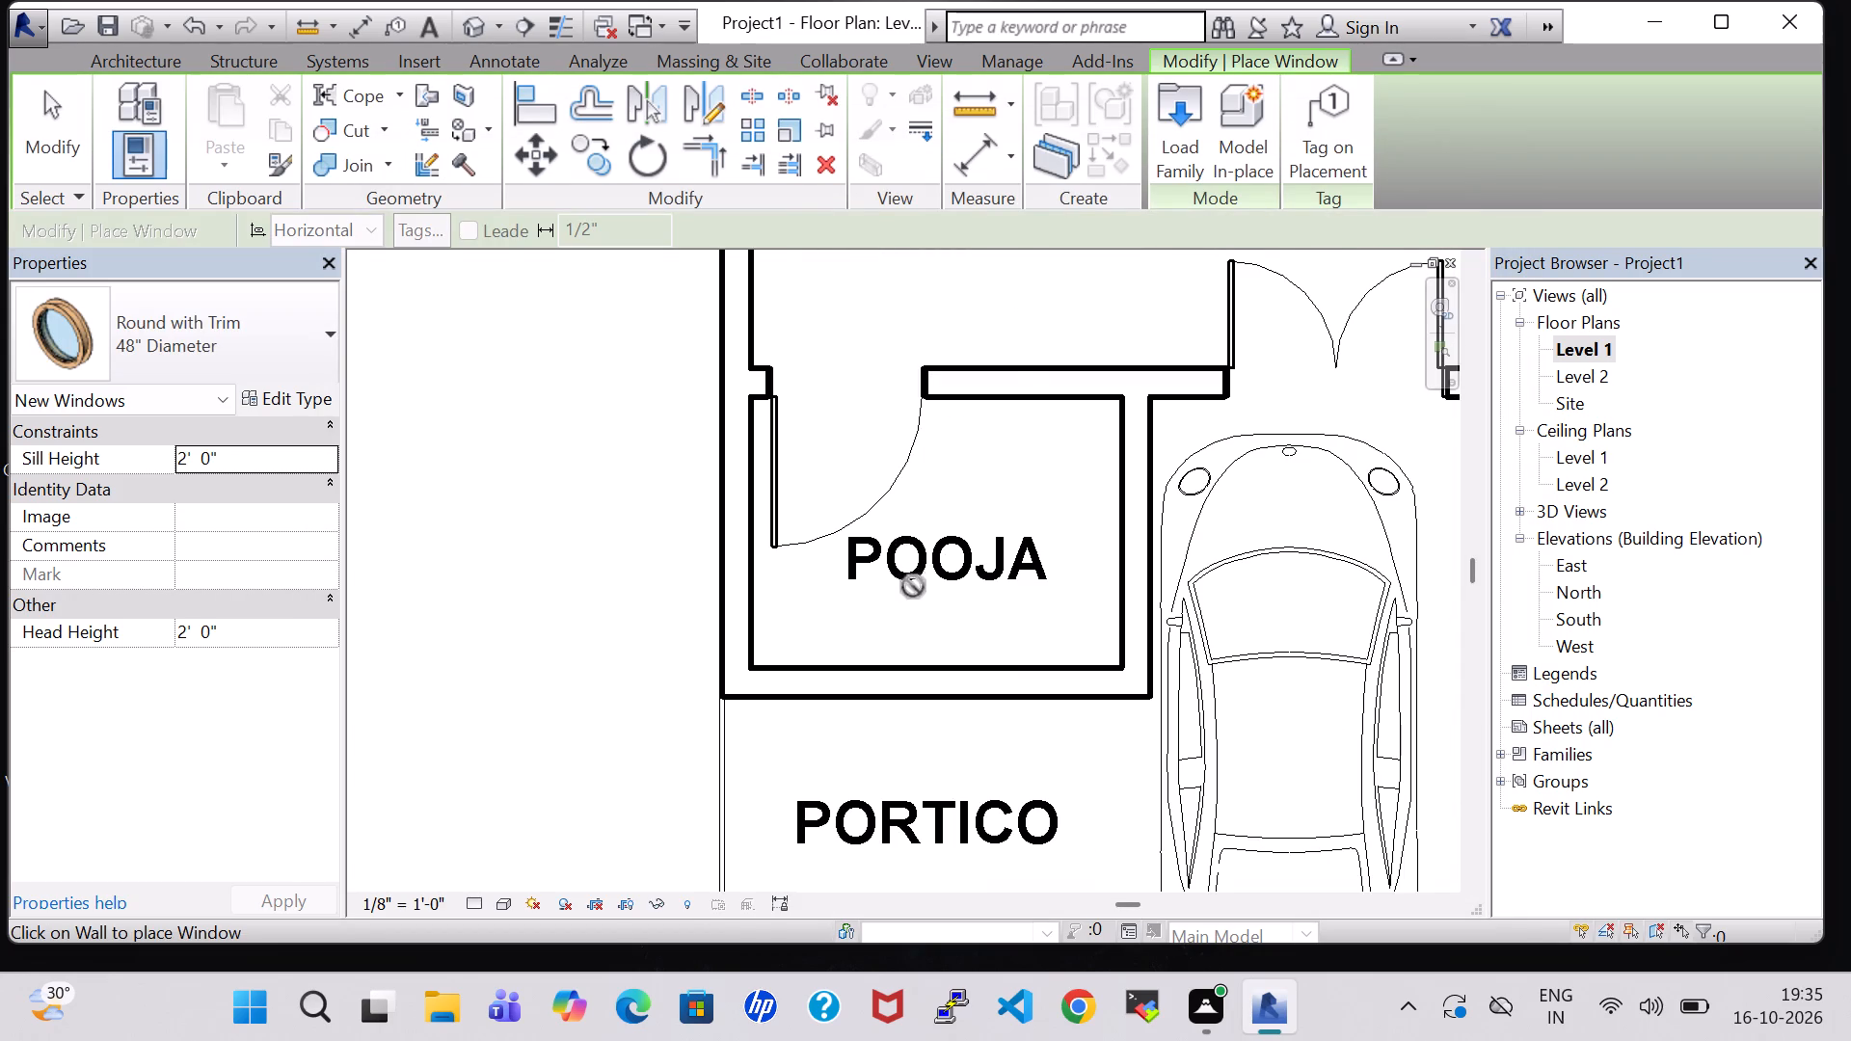
click(732, 601)
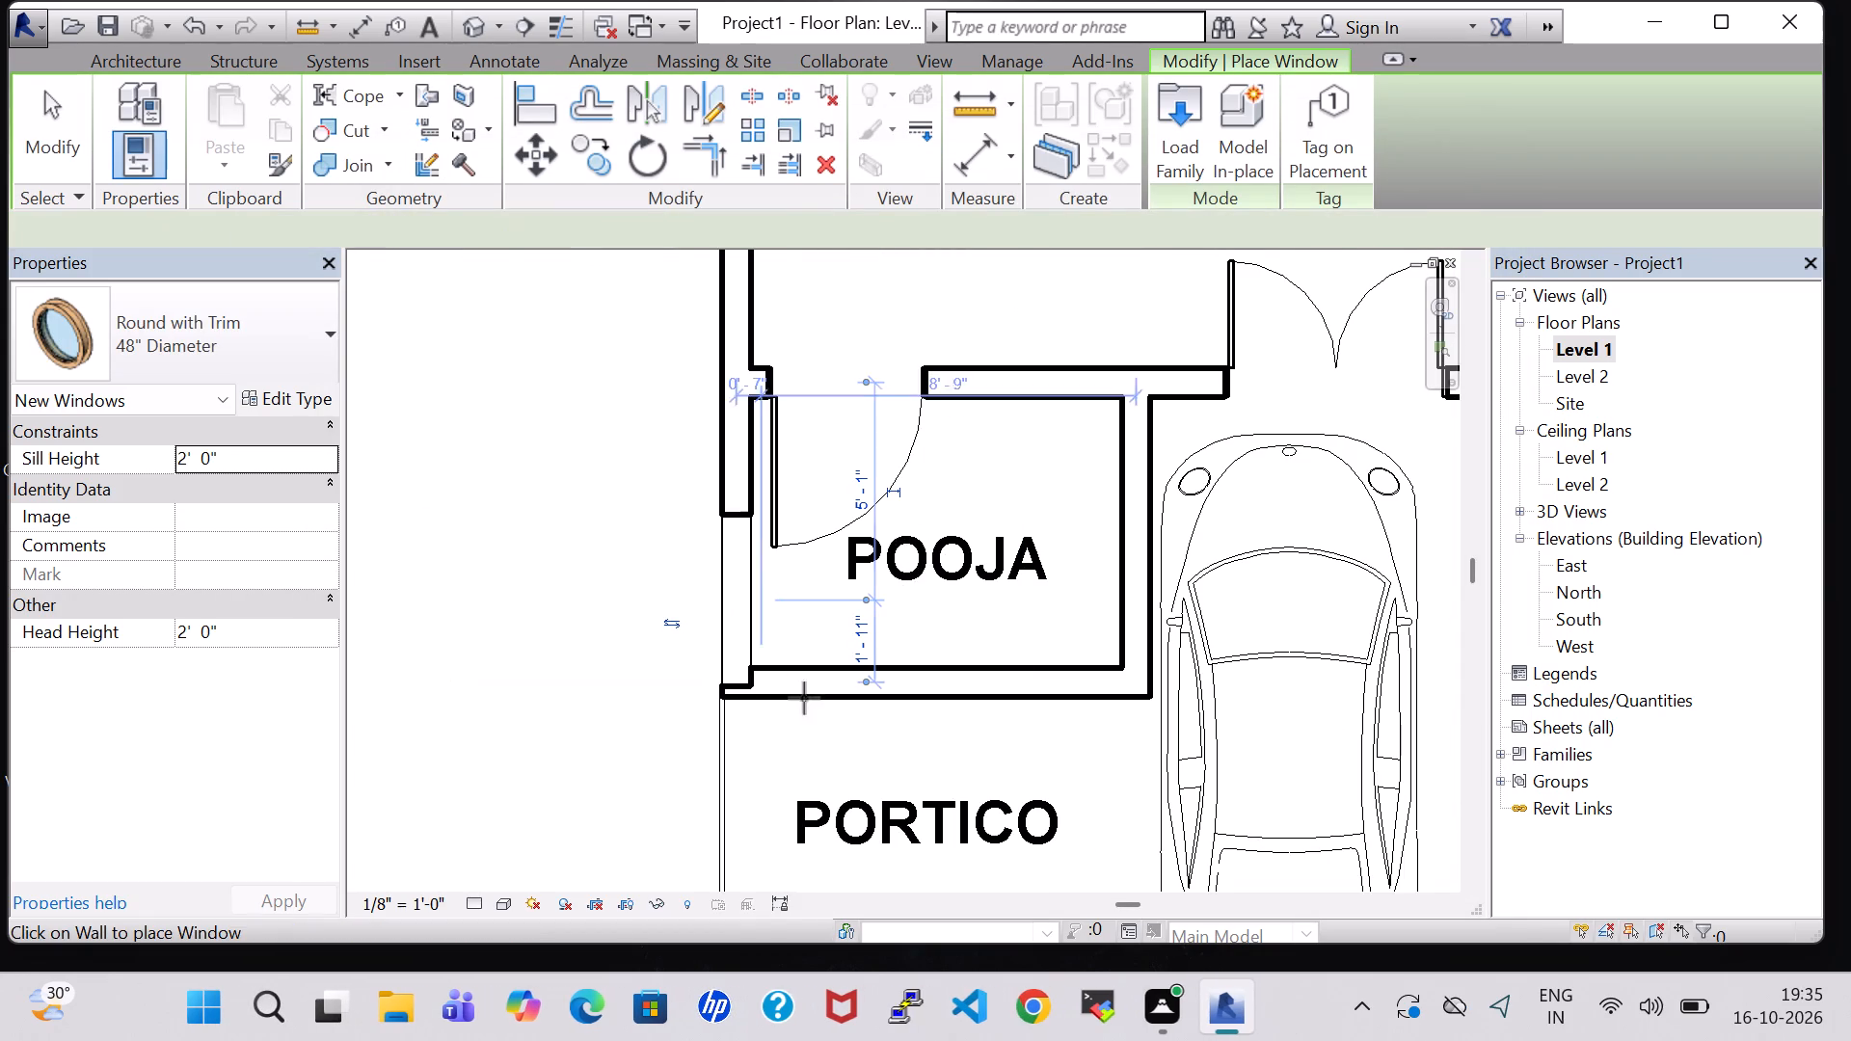
click(477, 24)
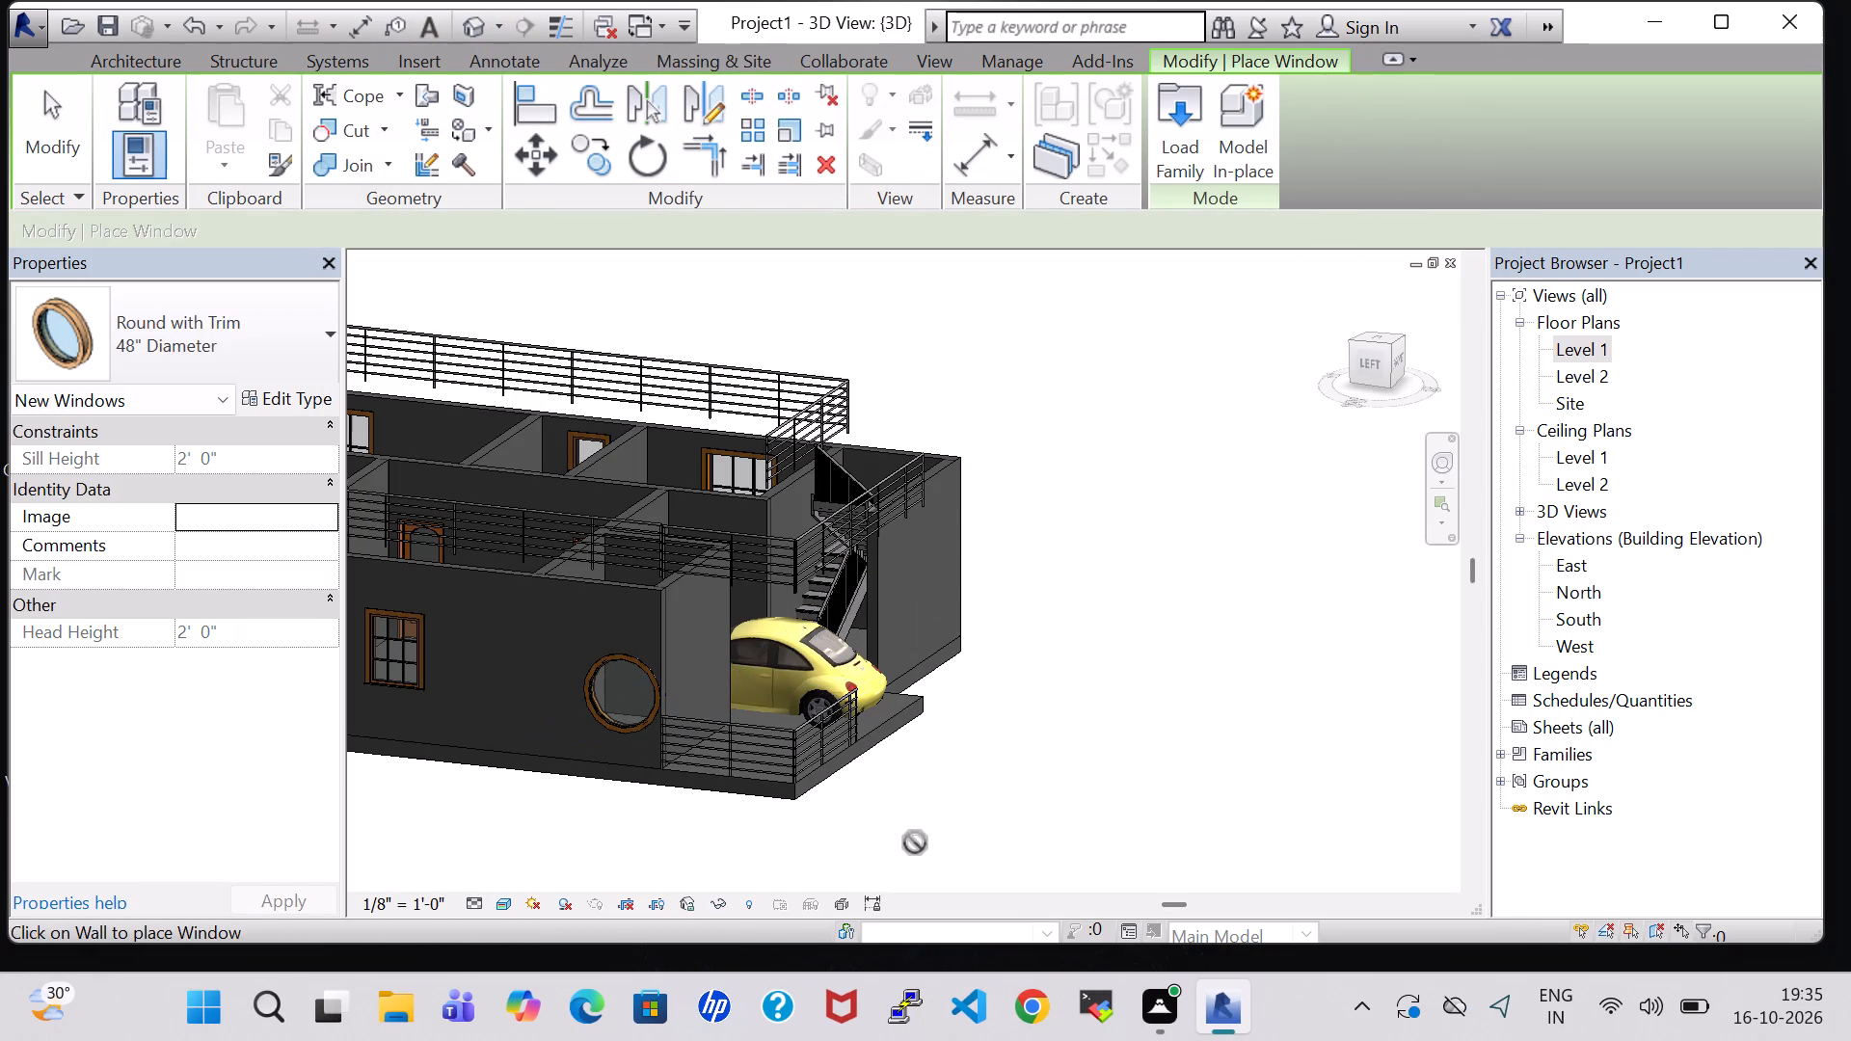
key(Escape)
key(grave)
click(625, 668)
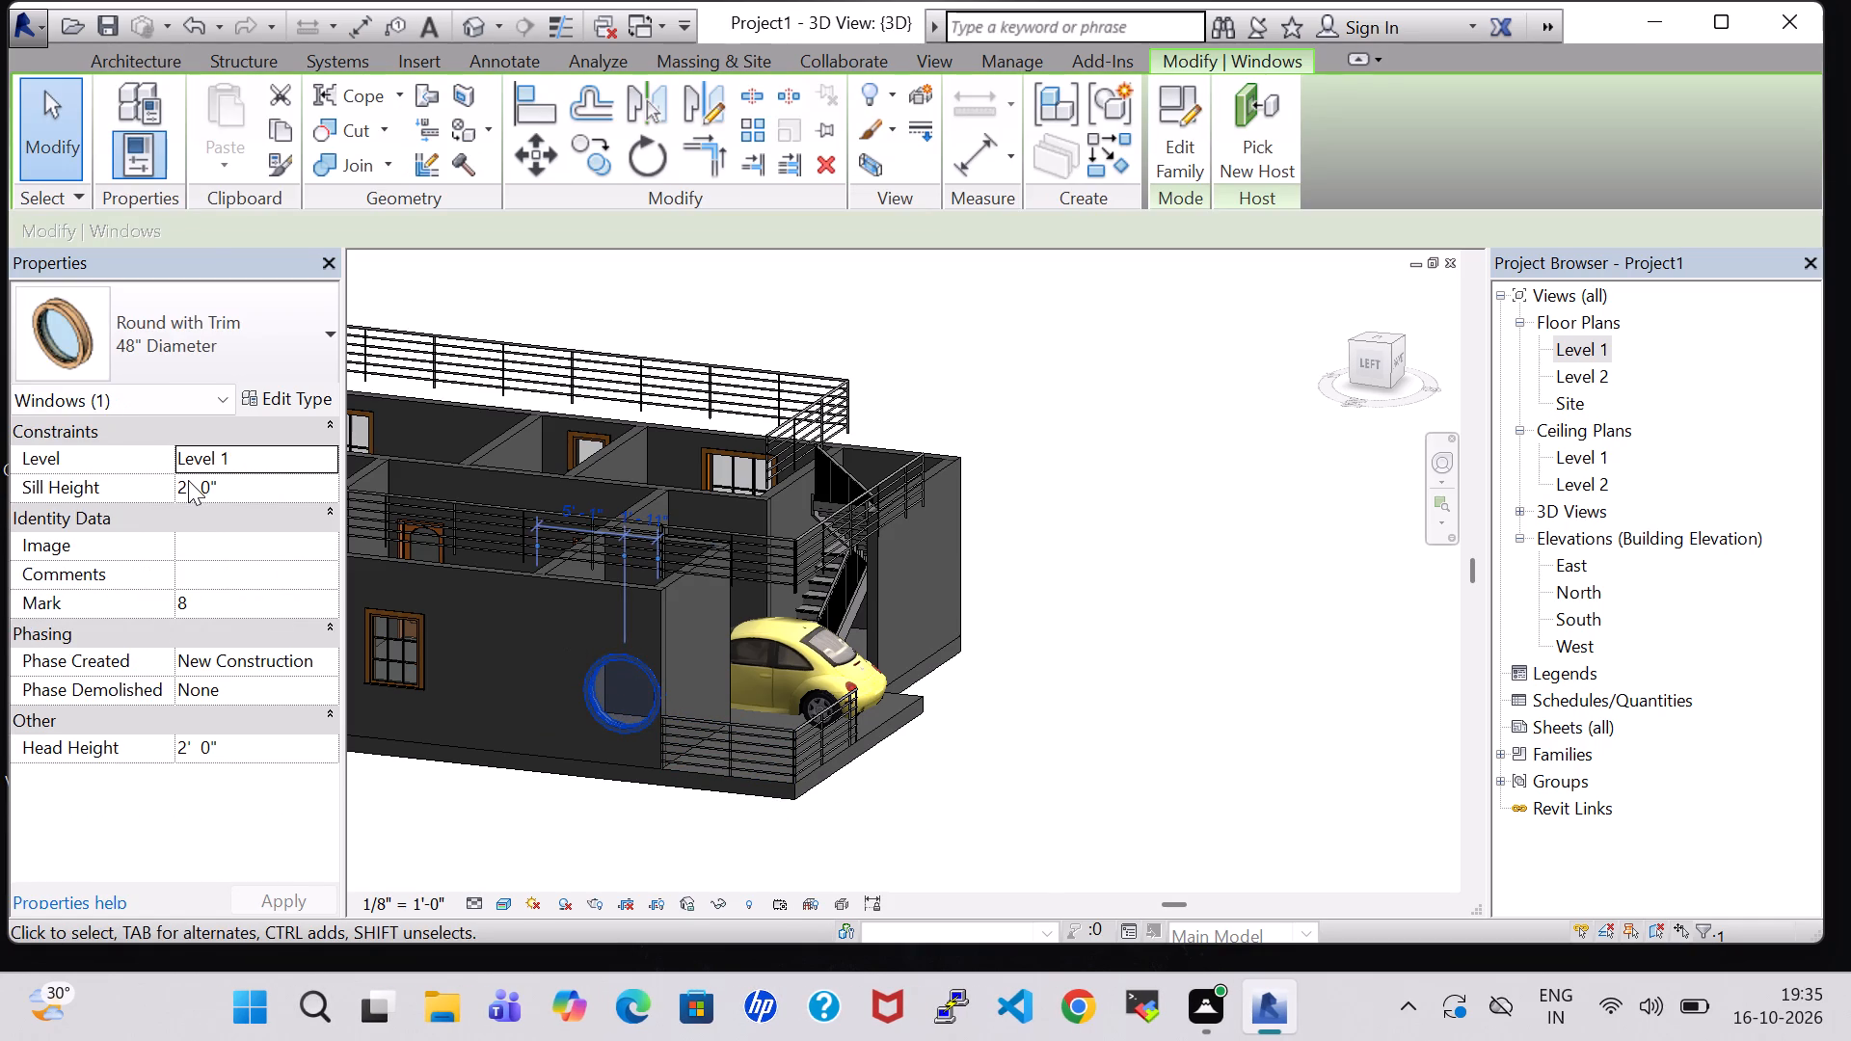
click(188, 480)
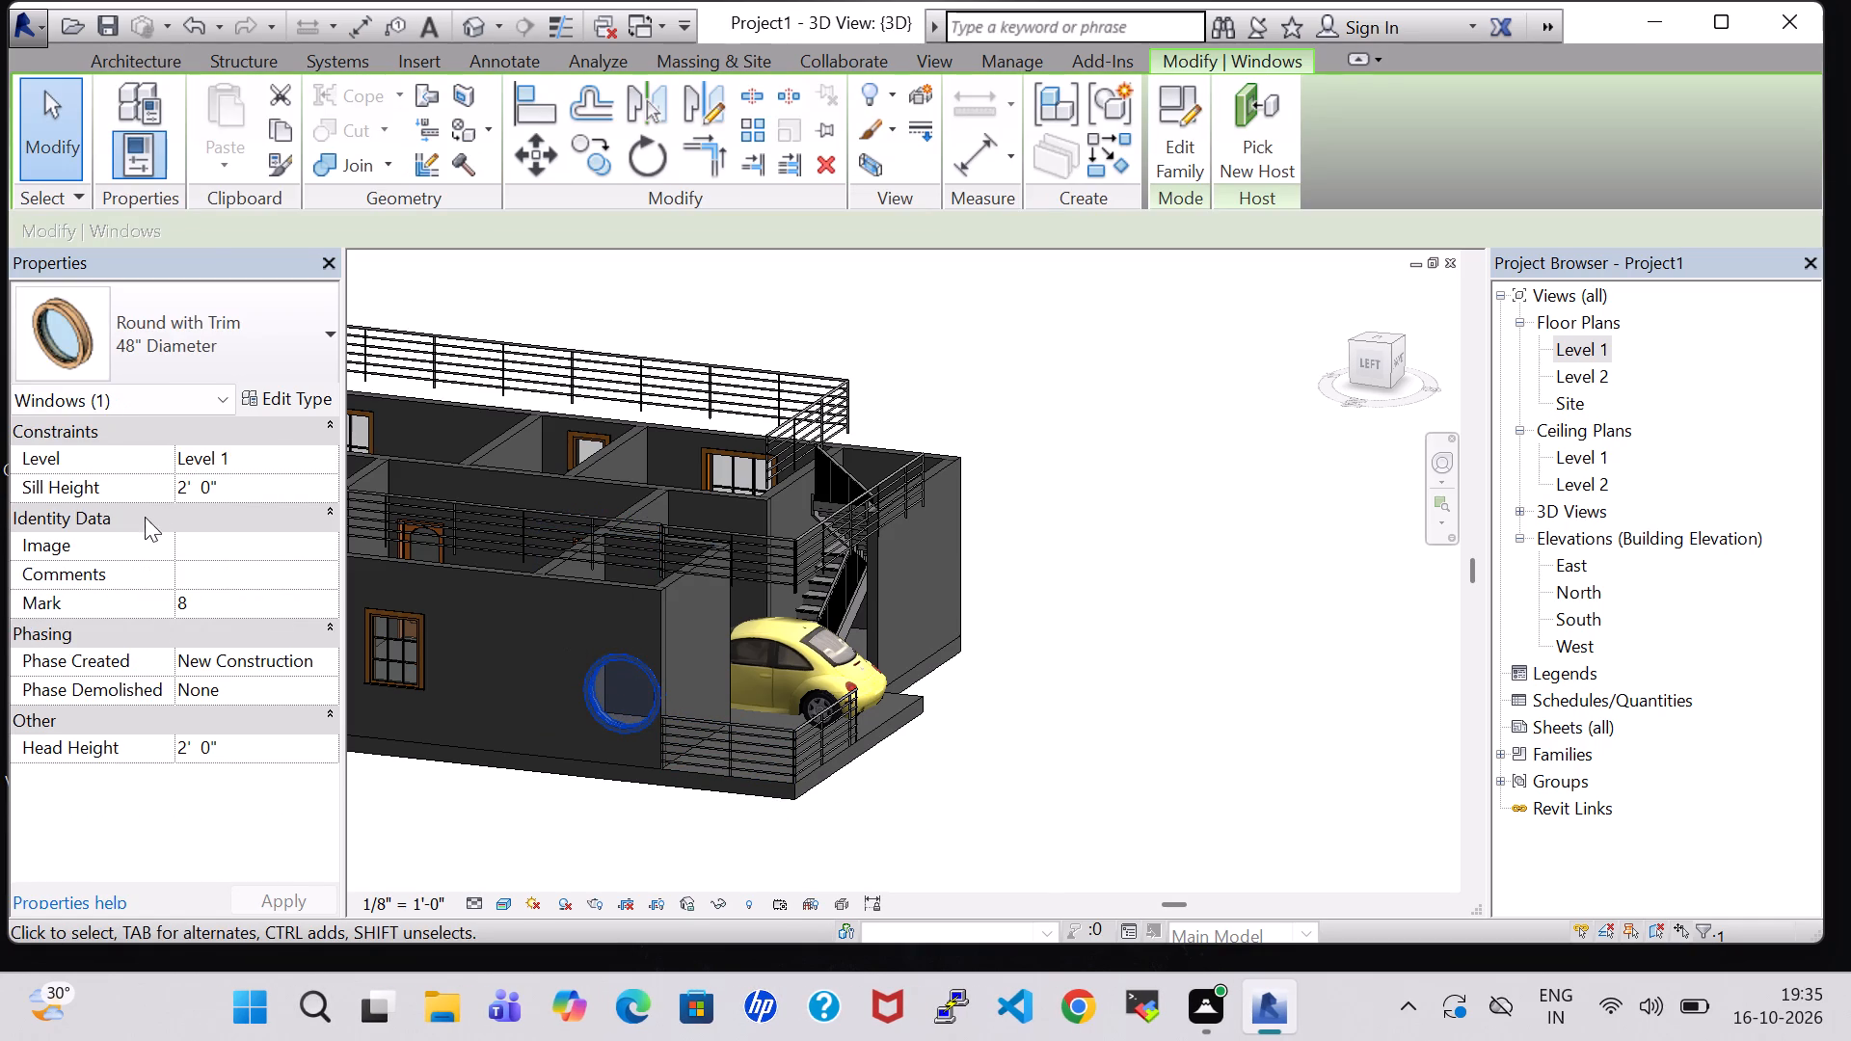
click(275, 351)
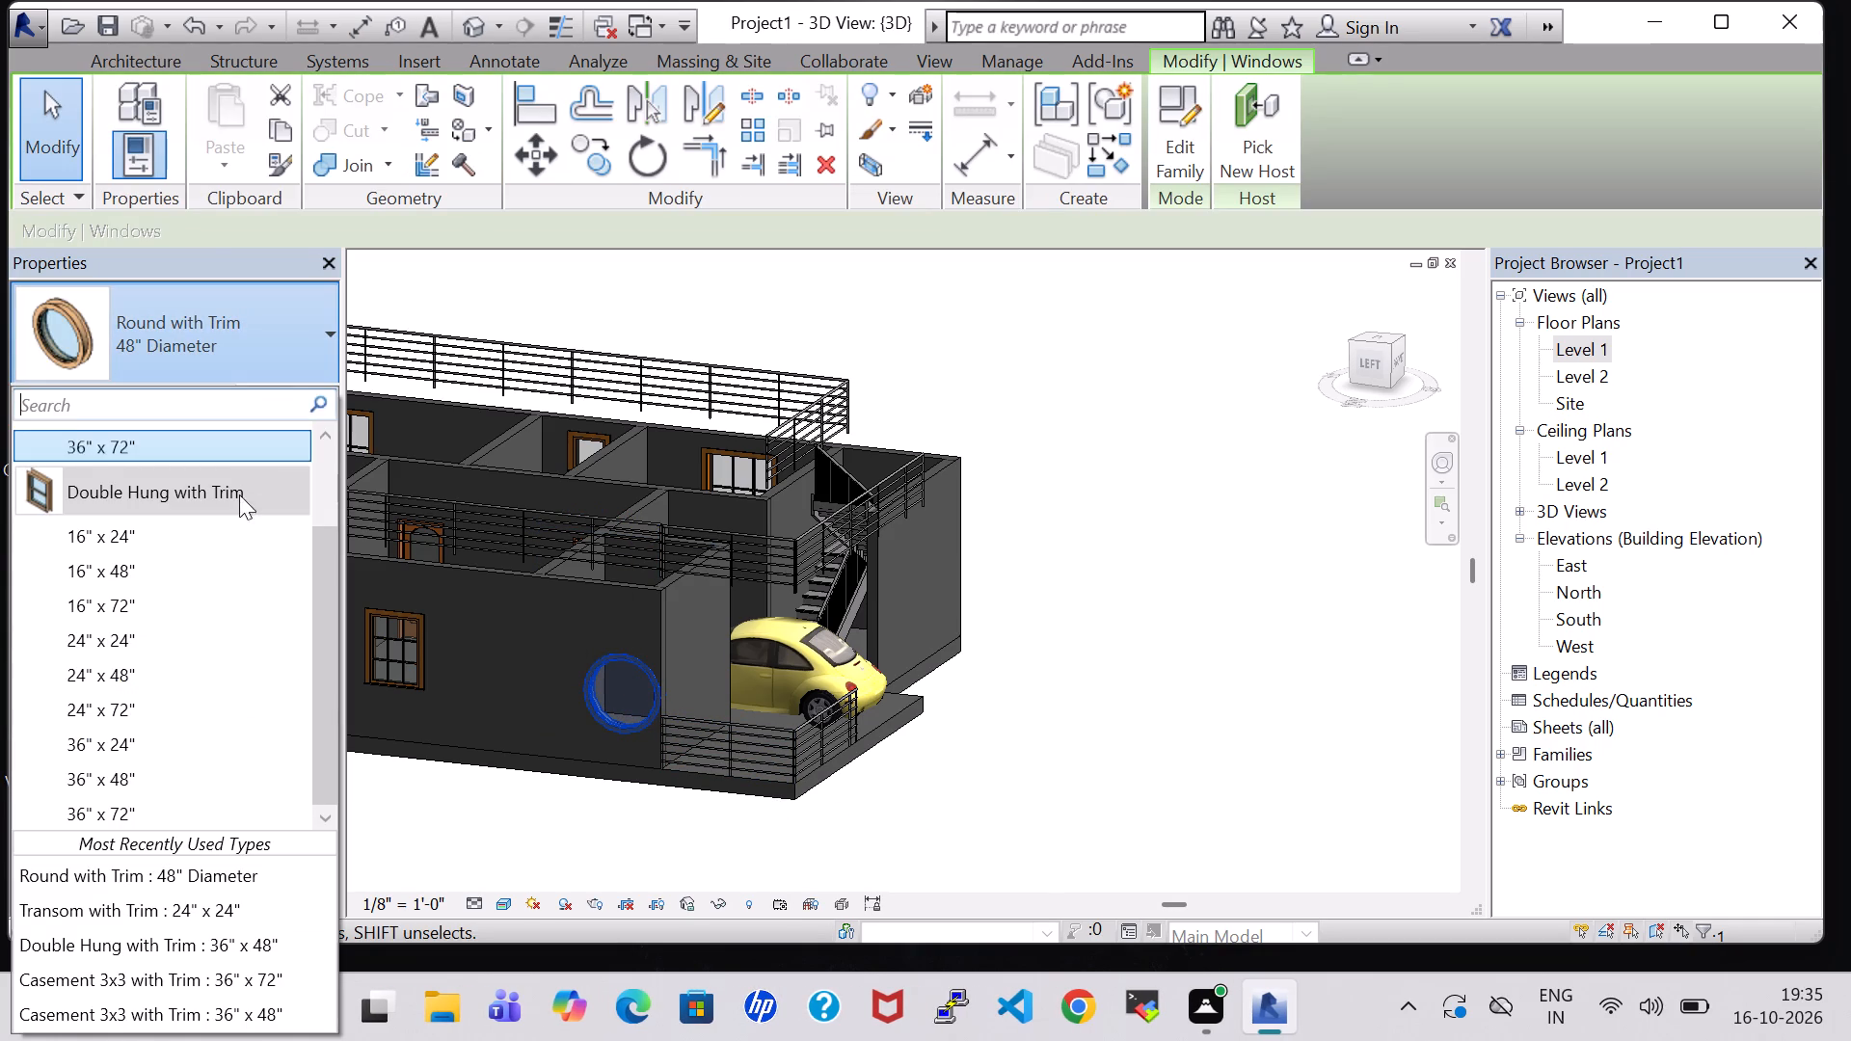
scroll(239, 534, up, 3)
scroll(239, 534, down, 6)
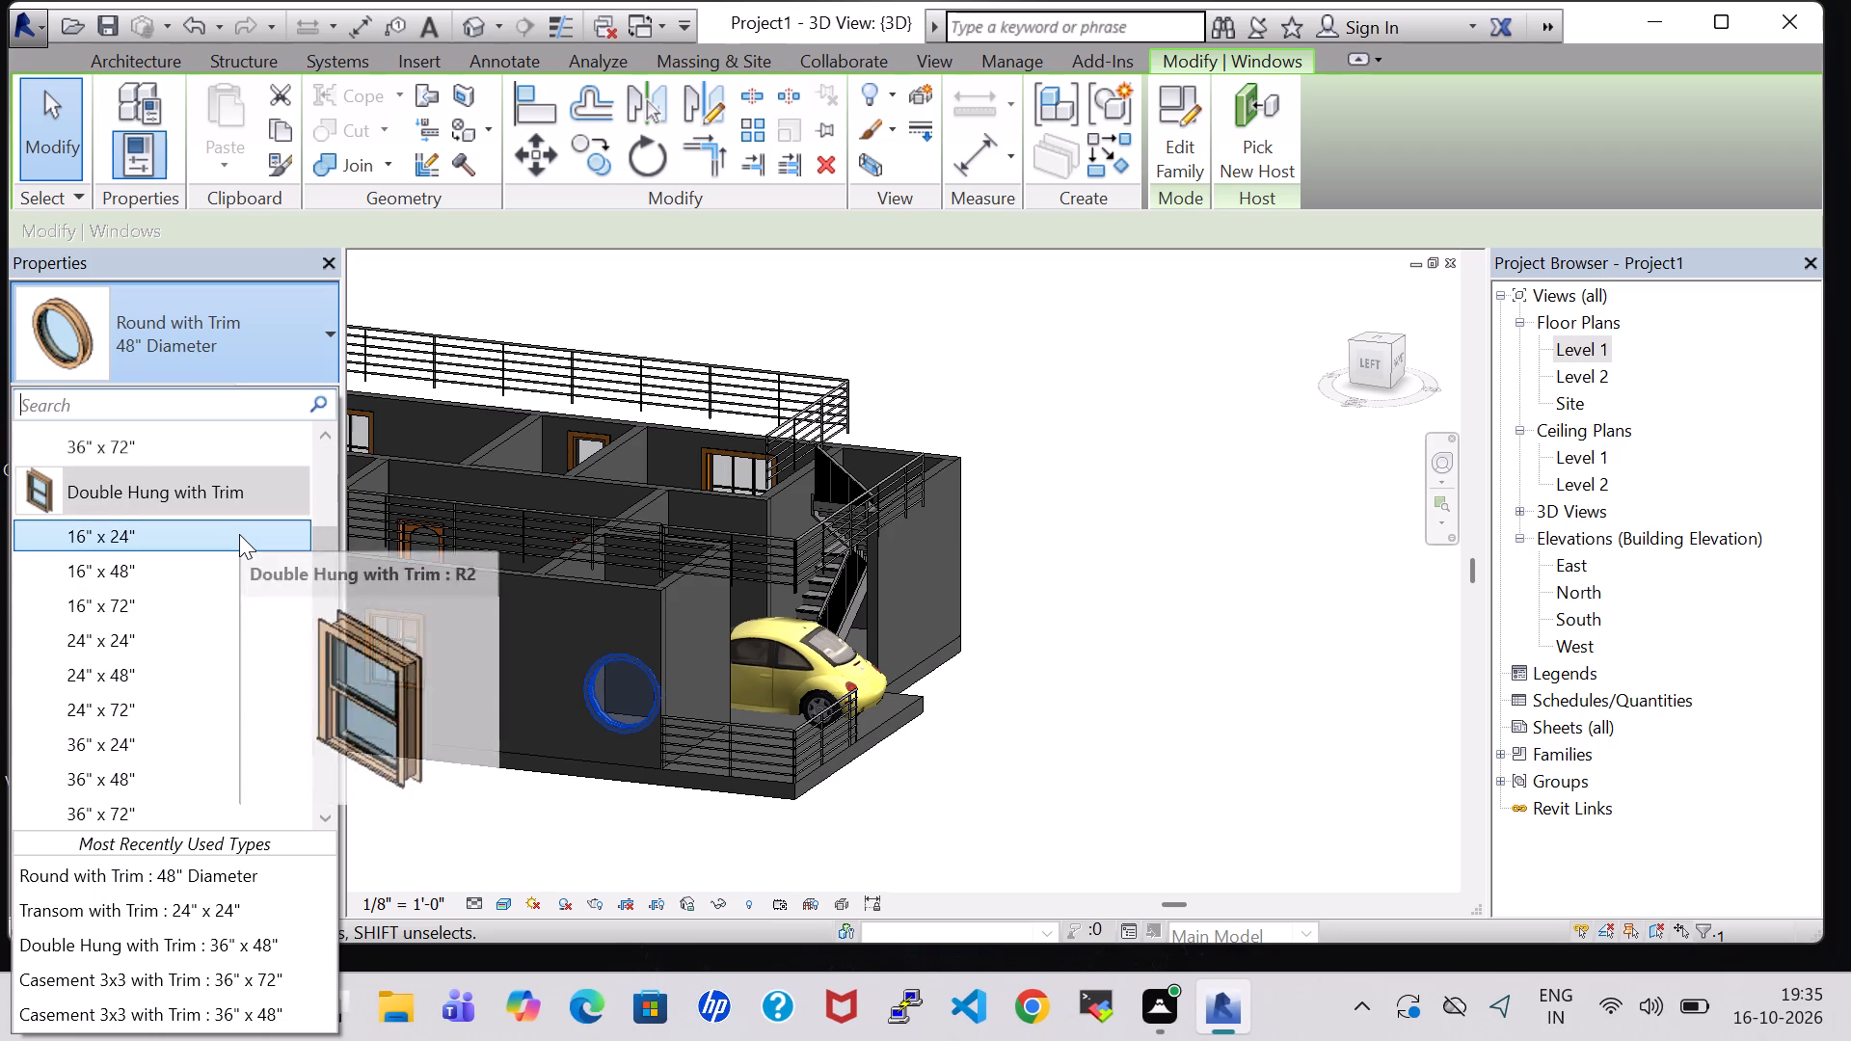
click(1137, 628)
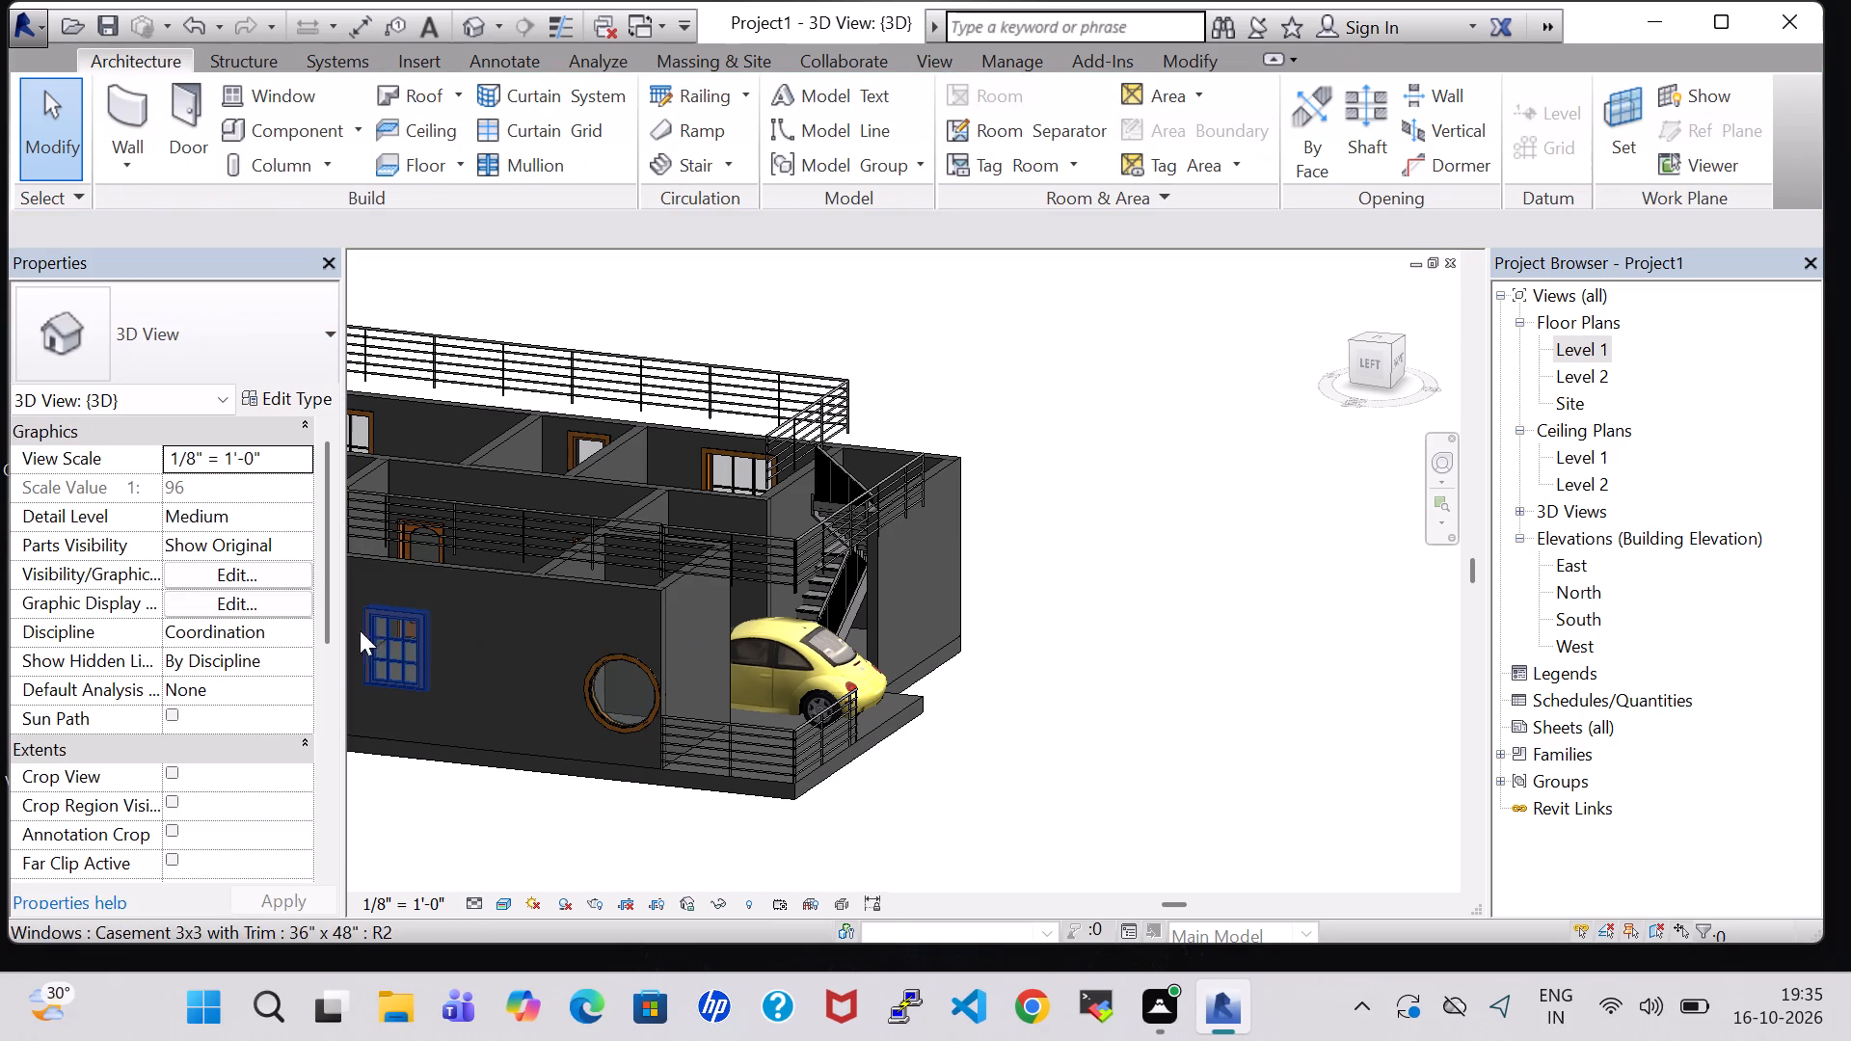
Set the type width of the round window in the Pooja's outer side wall to 2' 0".
click(607, 668)
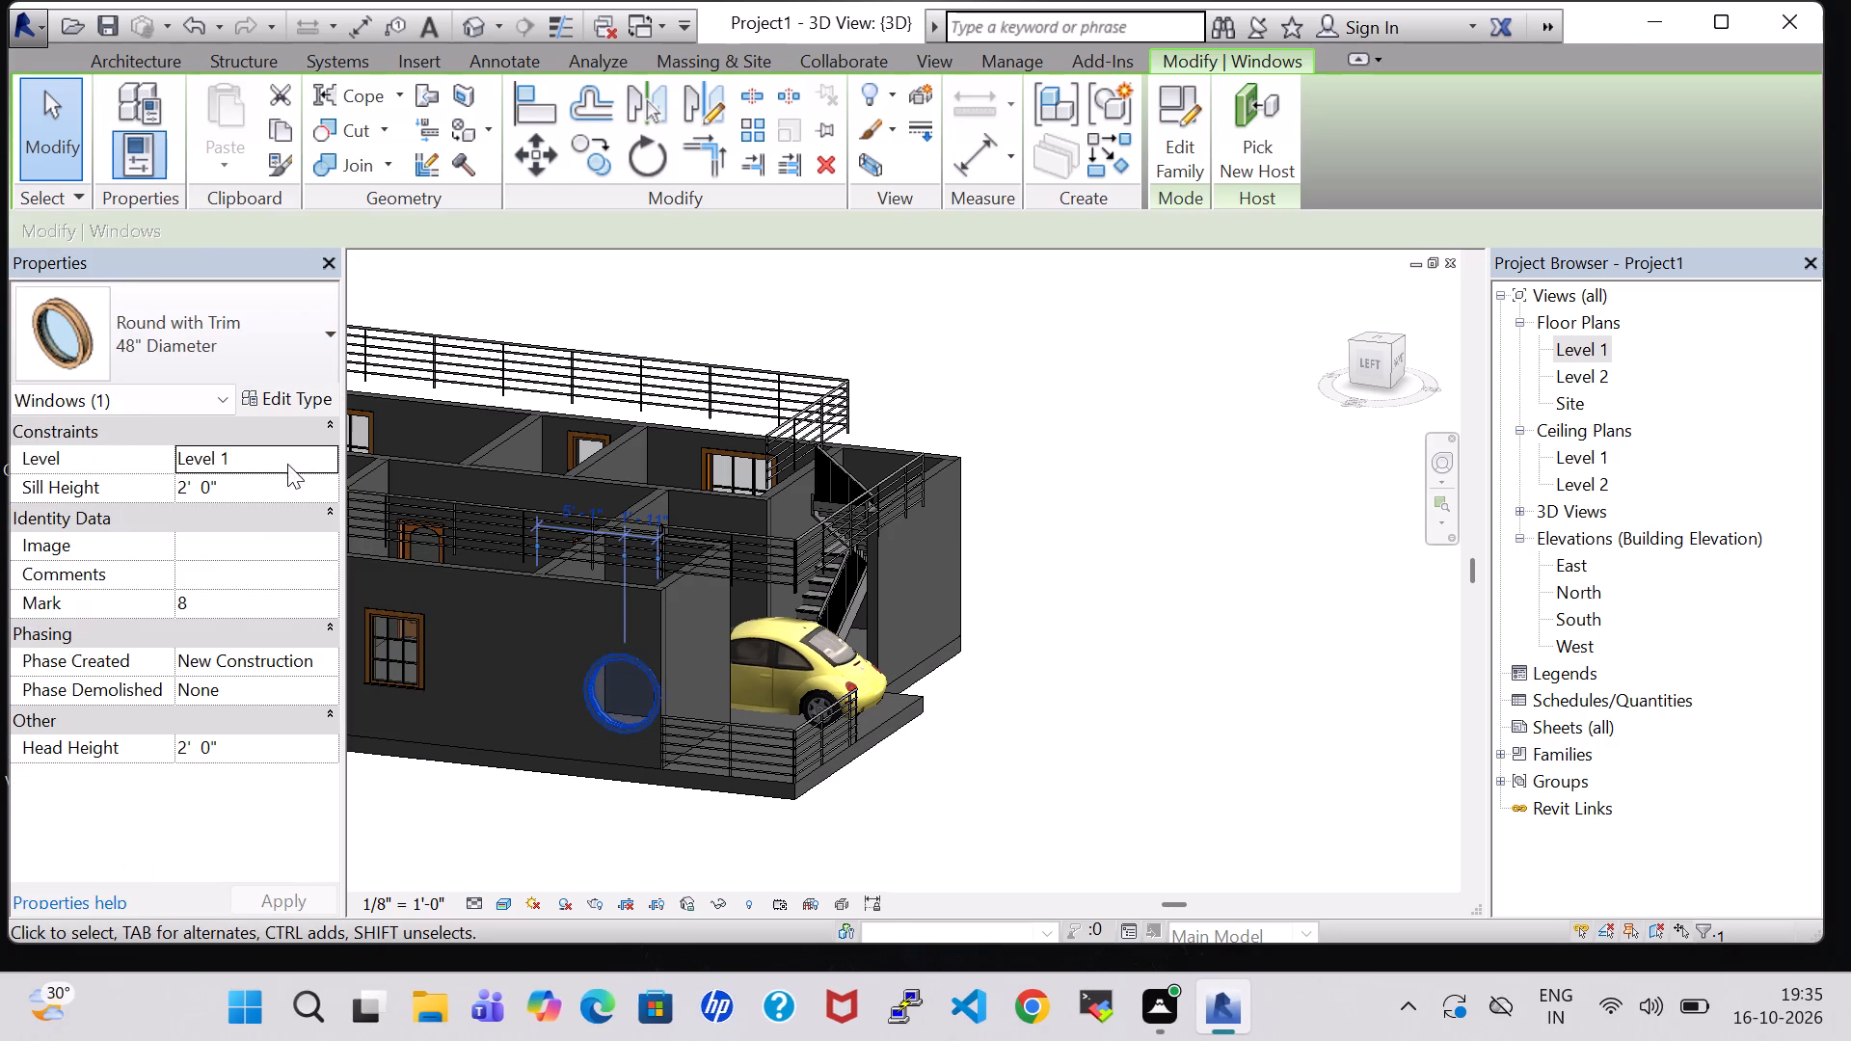
click(308, 407)
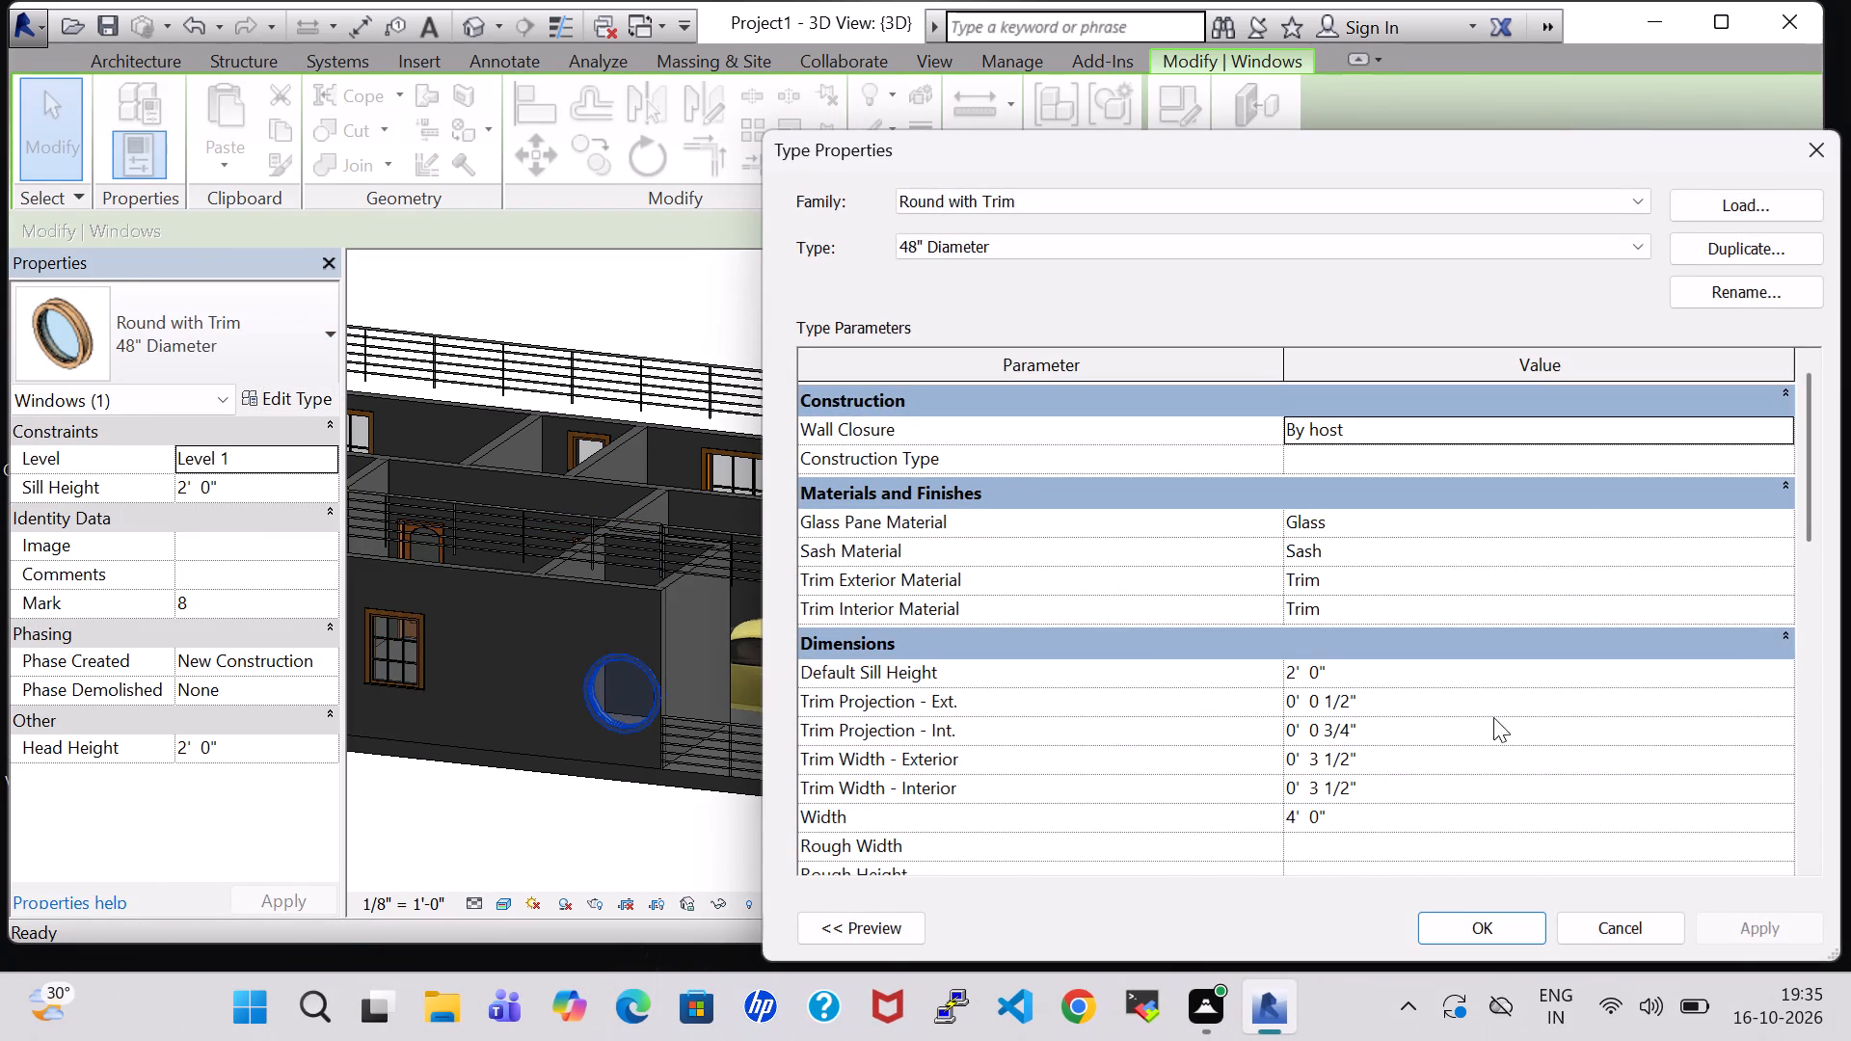
click(1298, 812)
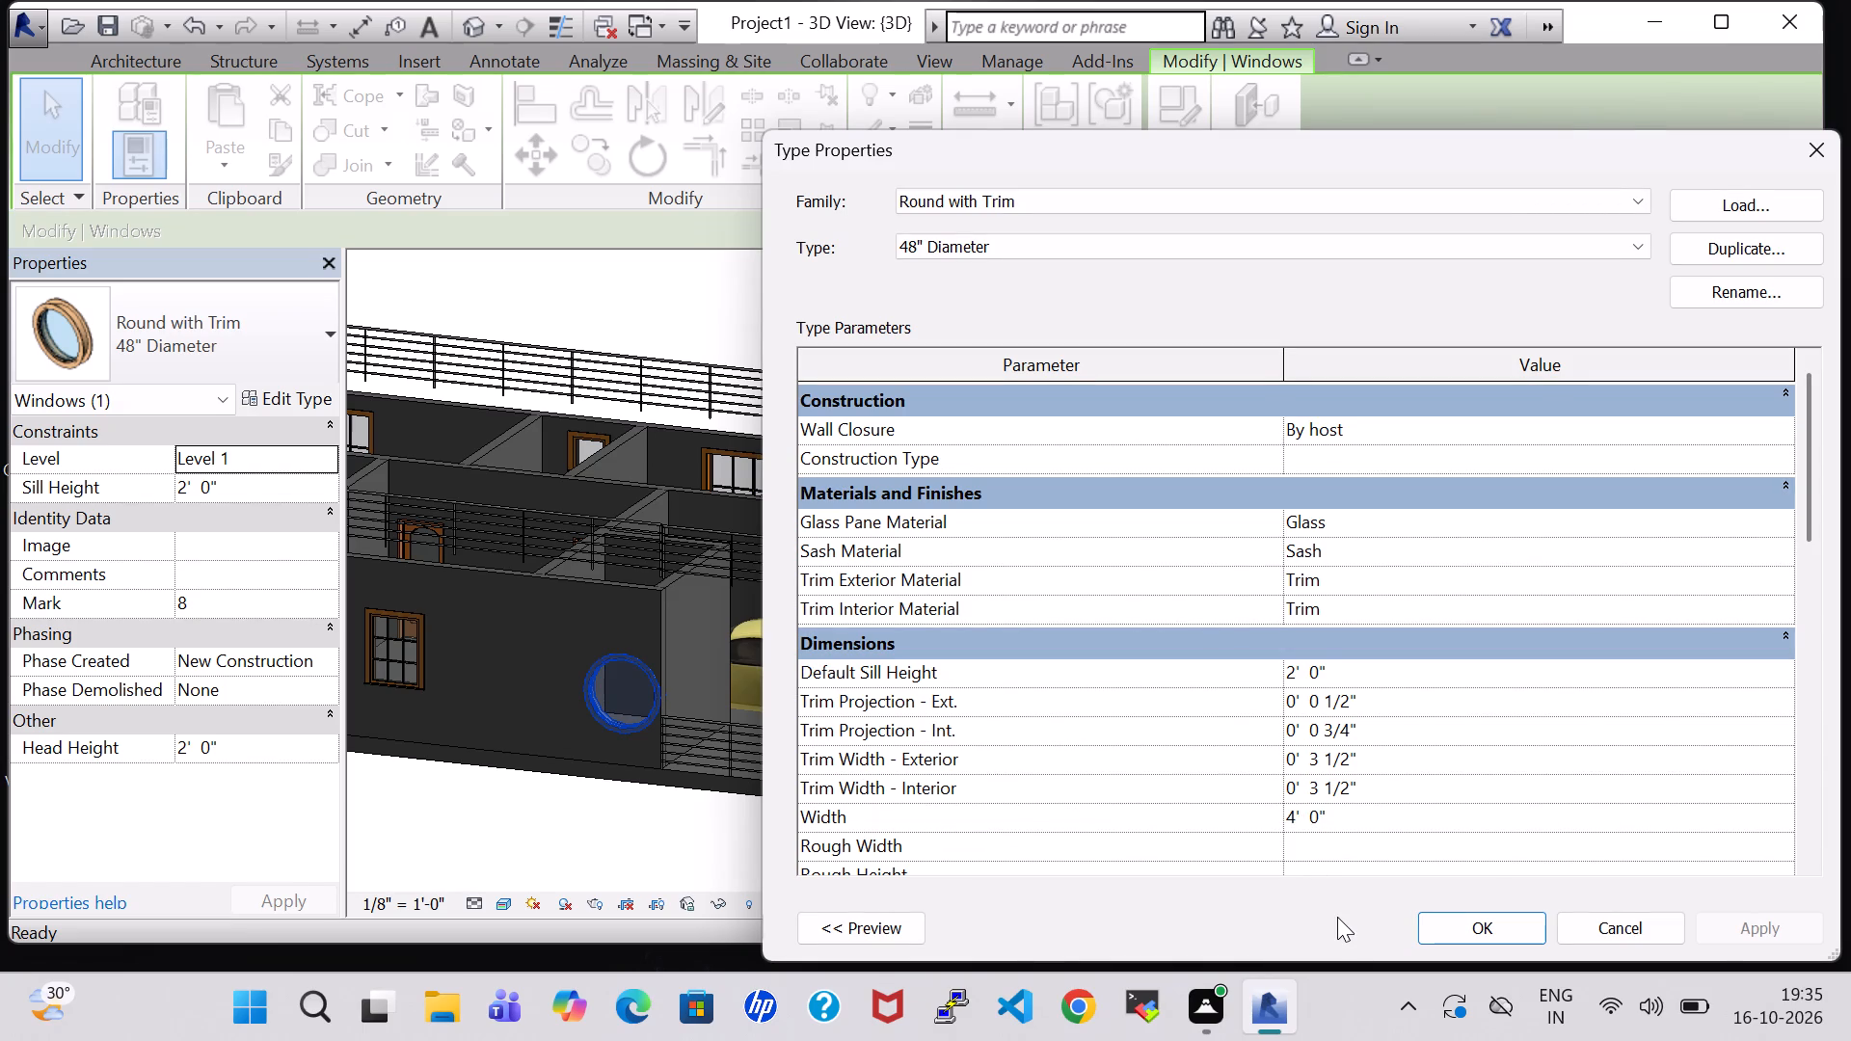
key(BackSpace)
key(2)
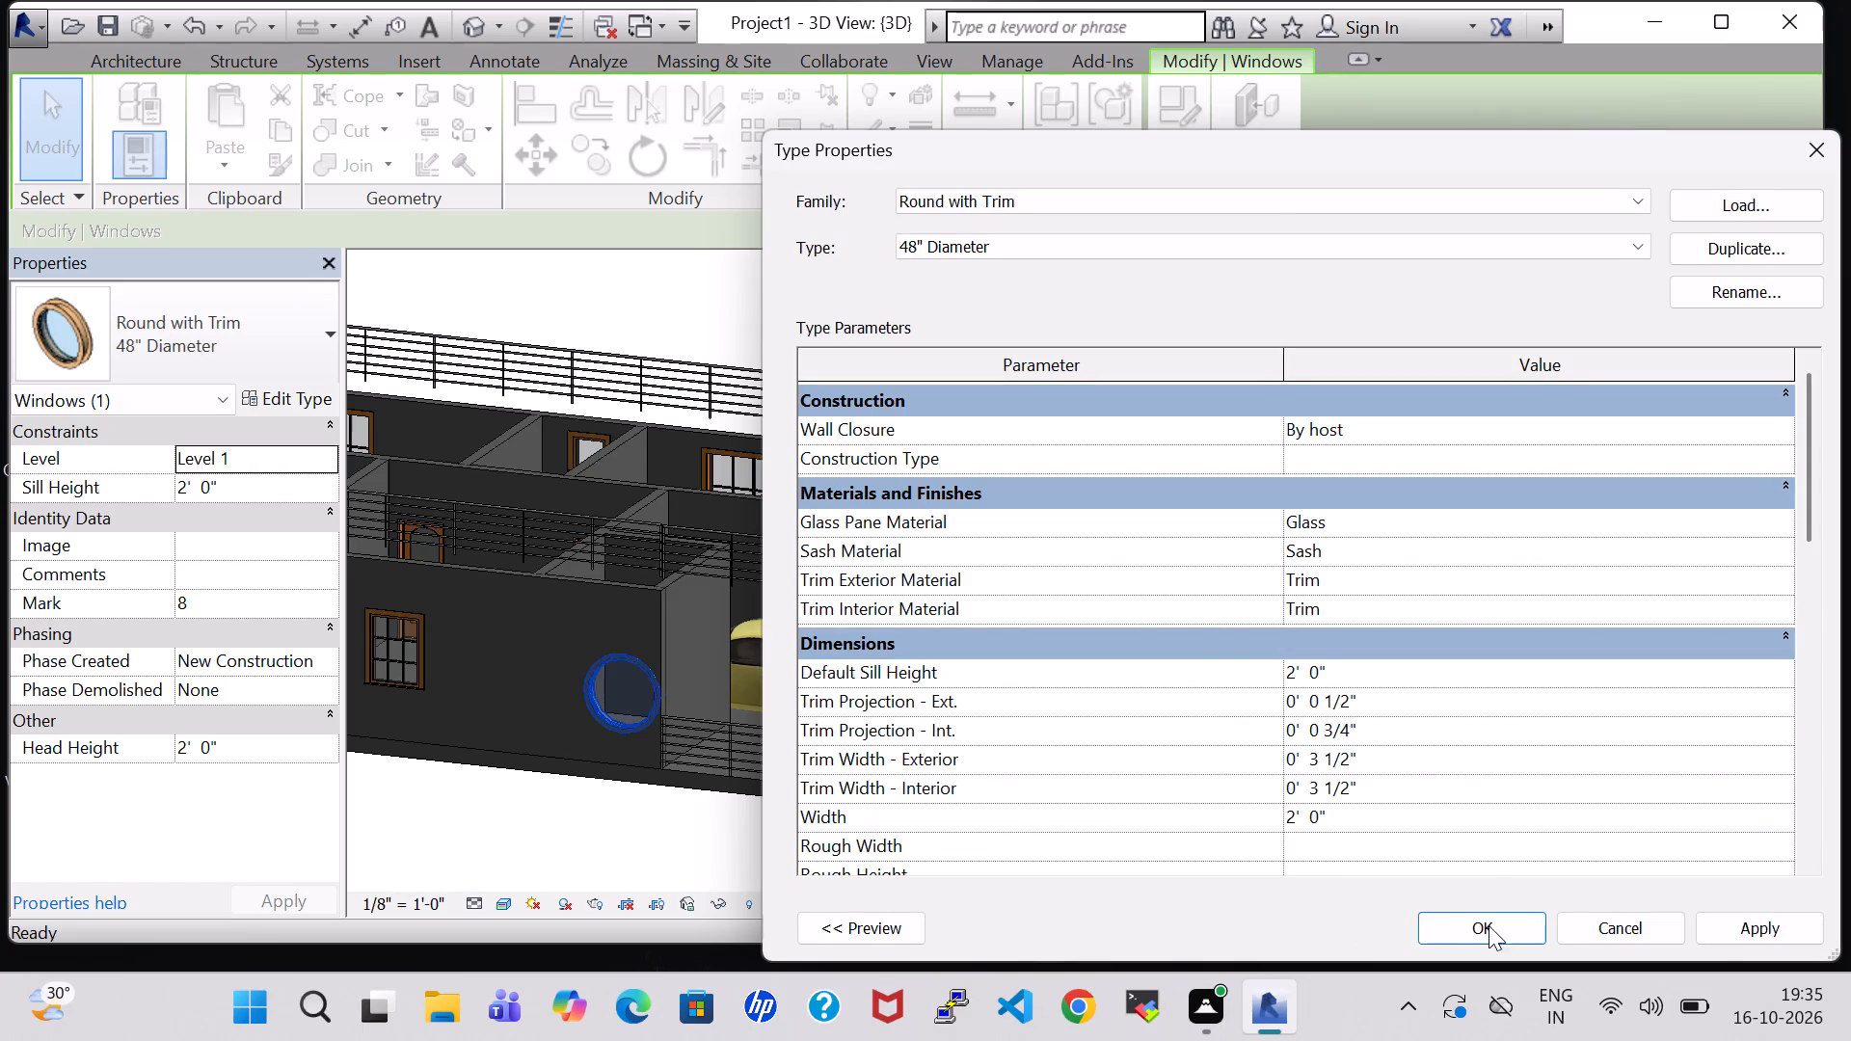
click(1811, 920)
click(1501, 928)
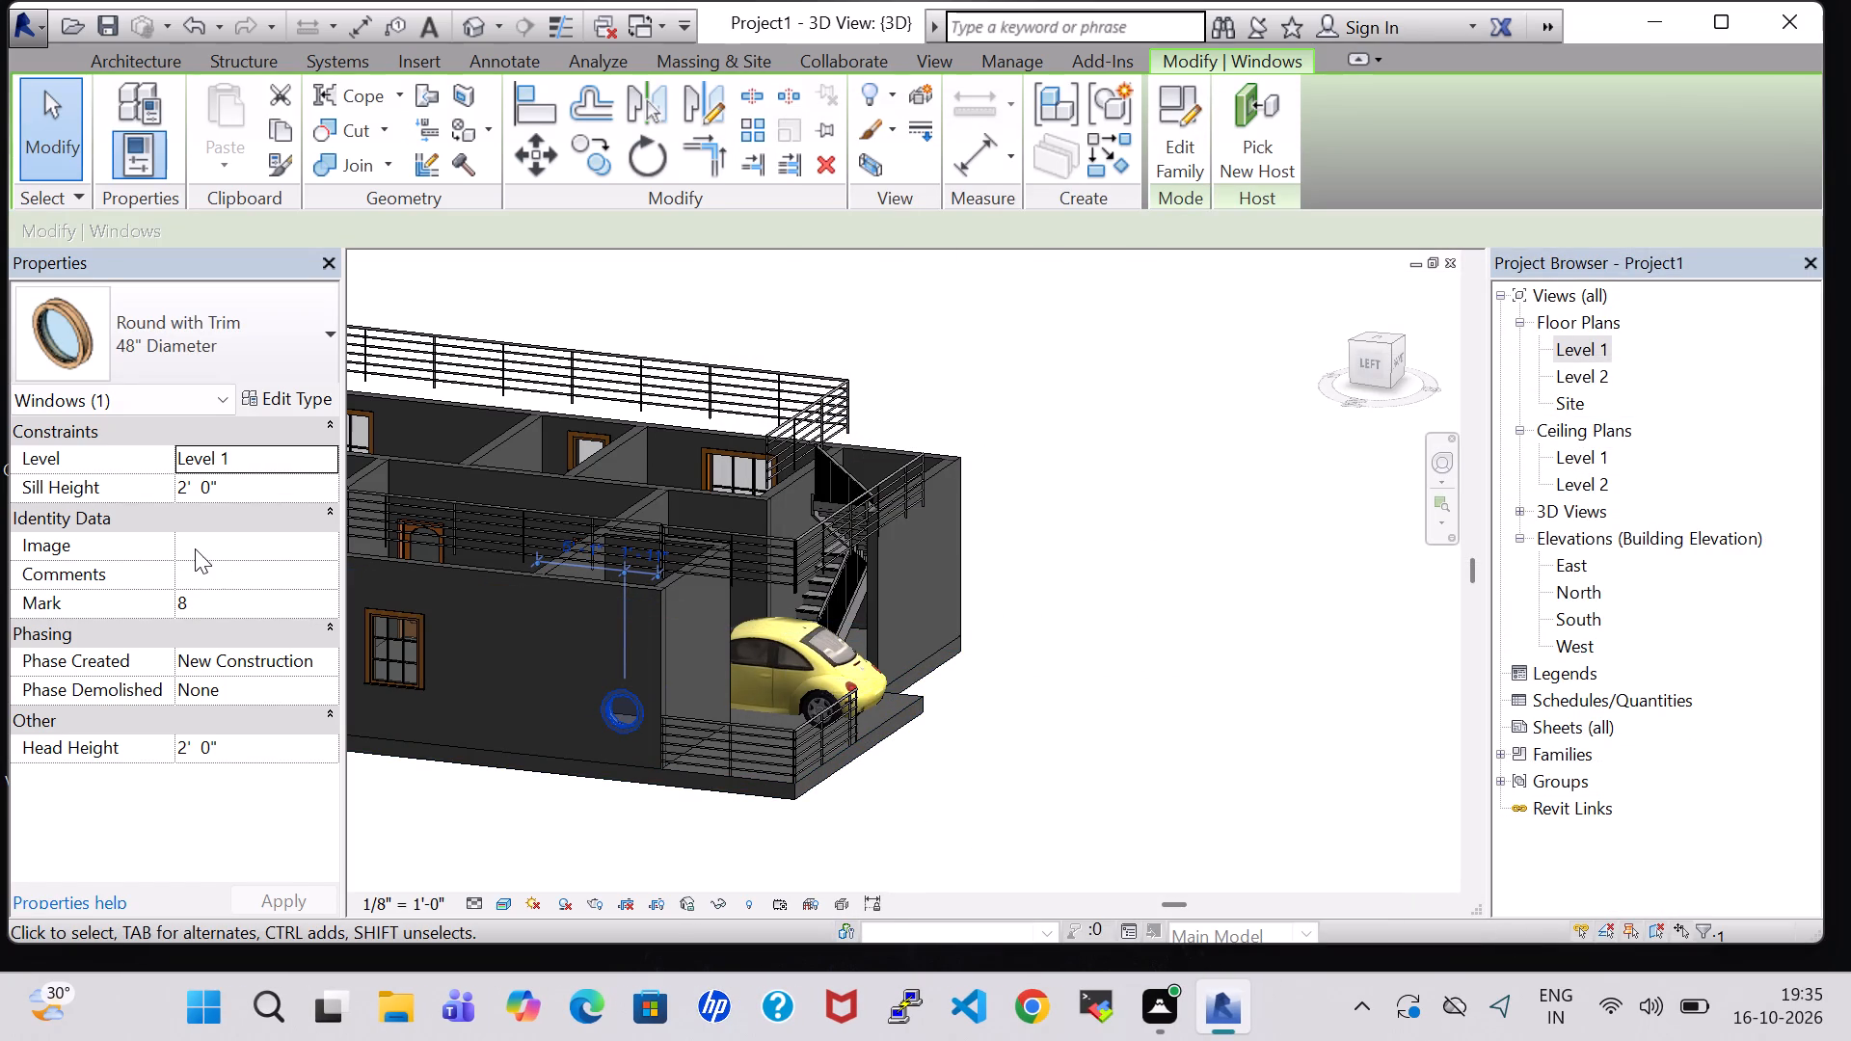
Set the Pooja round window's sill height to 6' 0".
click(188, 486)
key(BackSpace)
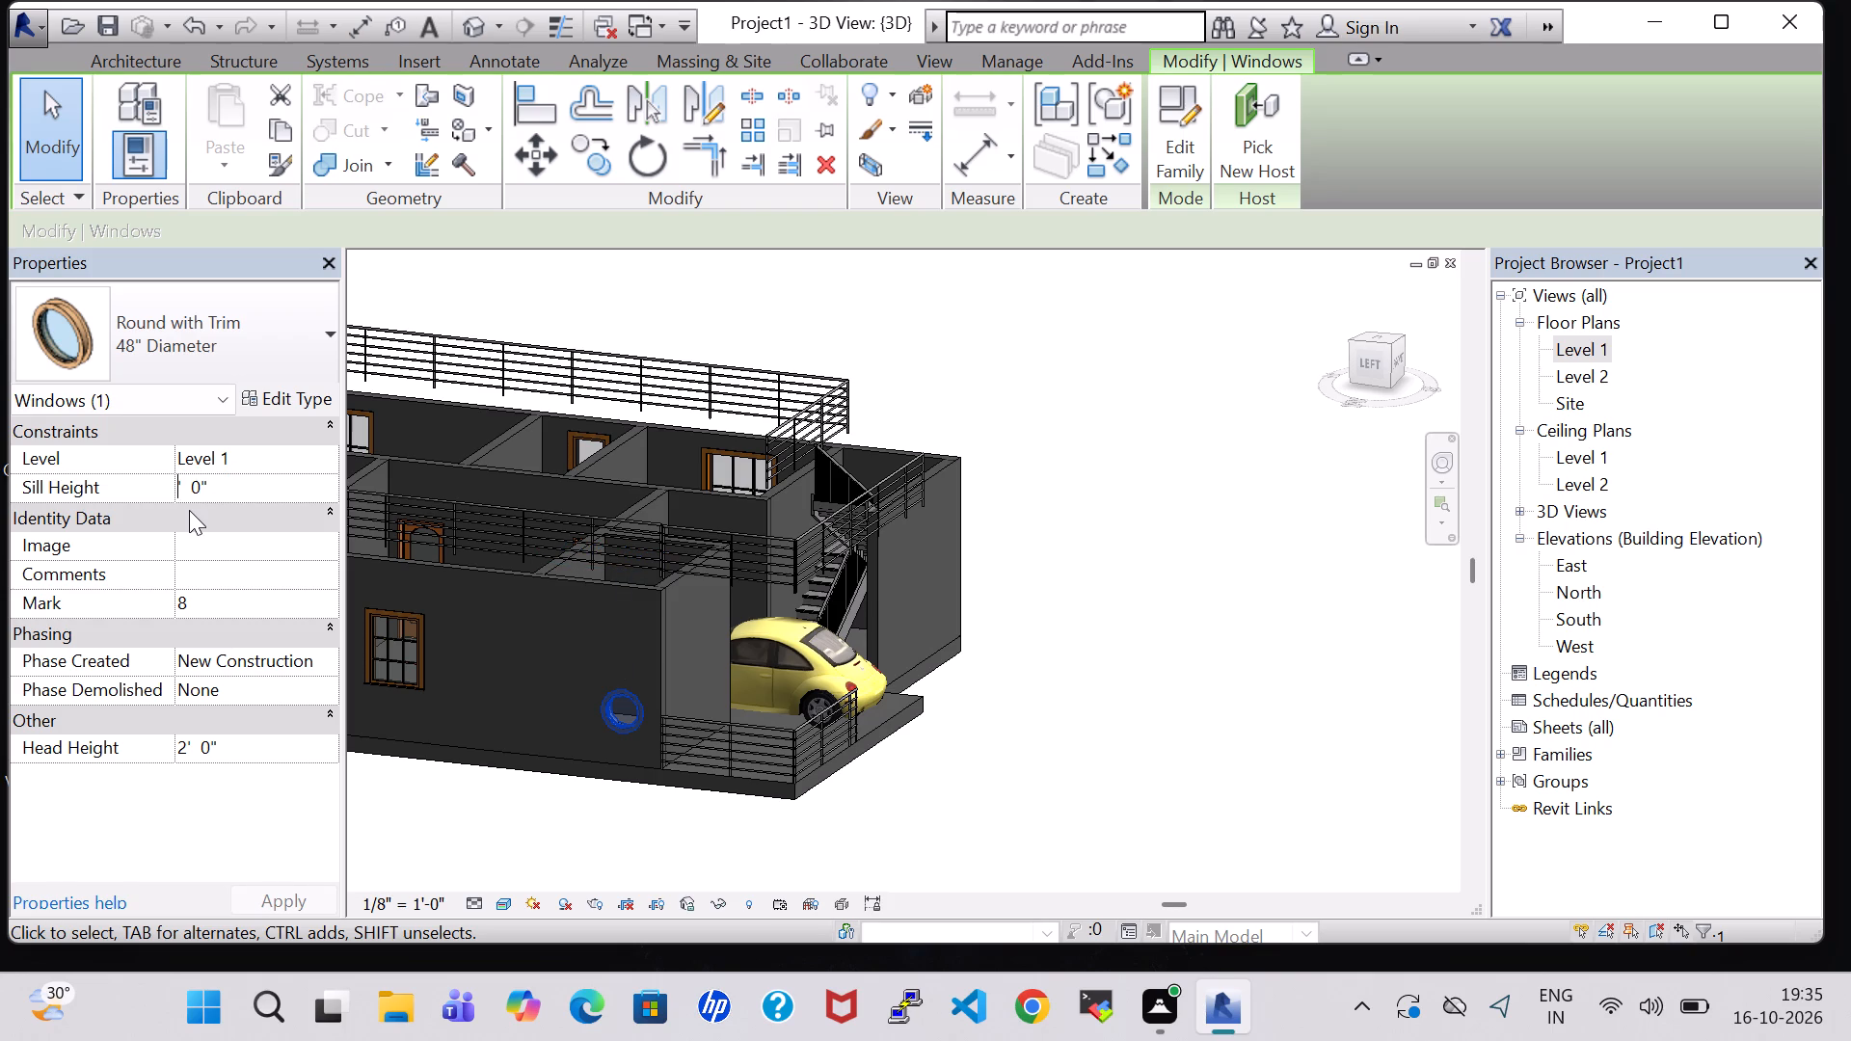
key(6)
key(Return)
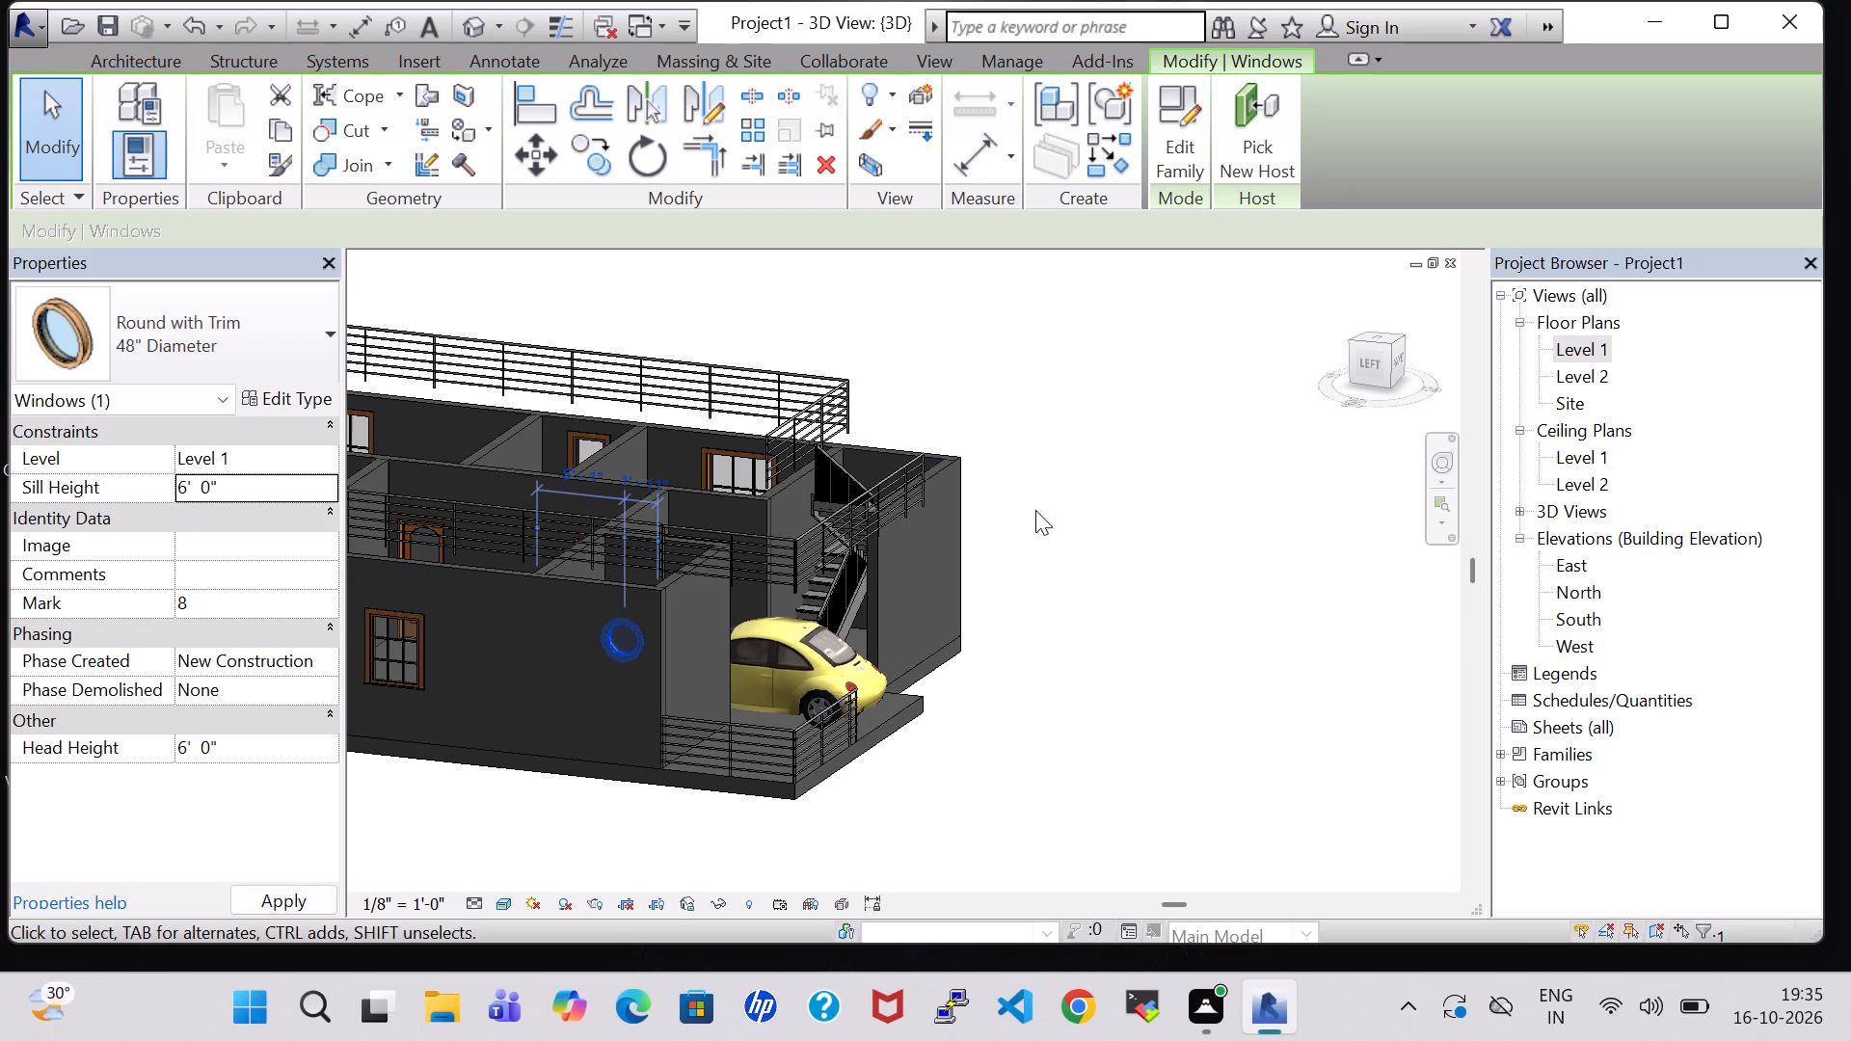
Nudge the Pooja's round window along its wall, away from the front corner towards the middle of the room.
shift+middle_drag(1045, 501, 1064, 697)
shift+scroll(1045, 501, down, 1)
middle_drag(999, 498, 1113, 647)
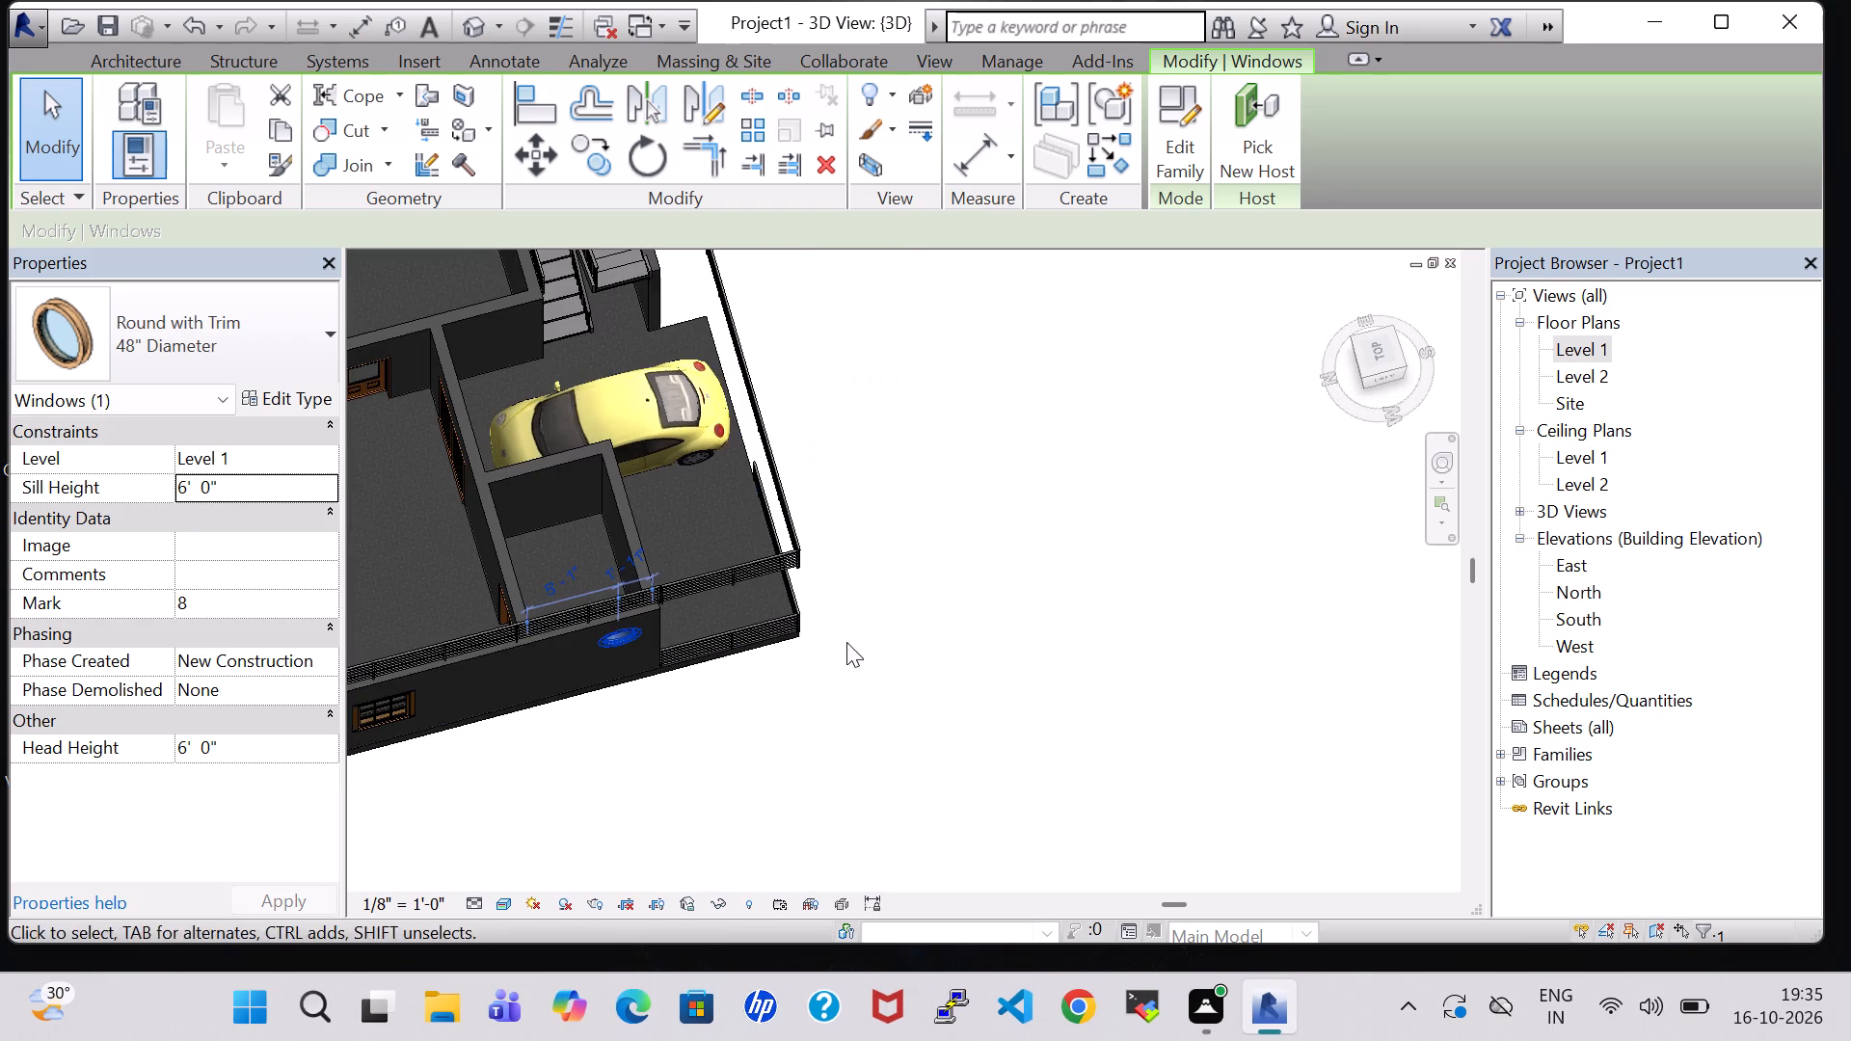
key(Left)
key(Left)
key(Left)
key(Left)
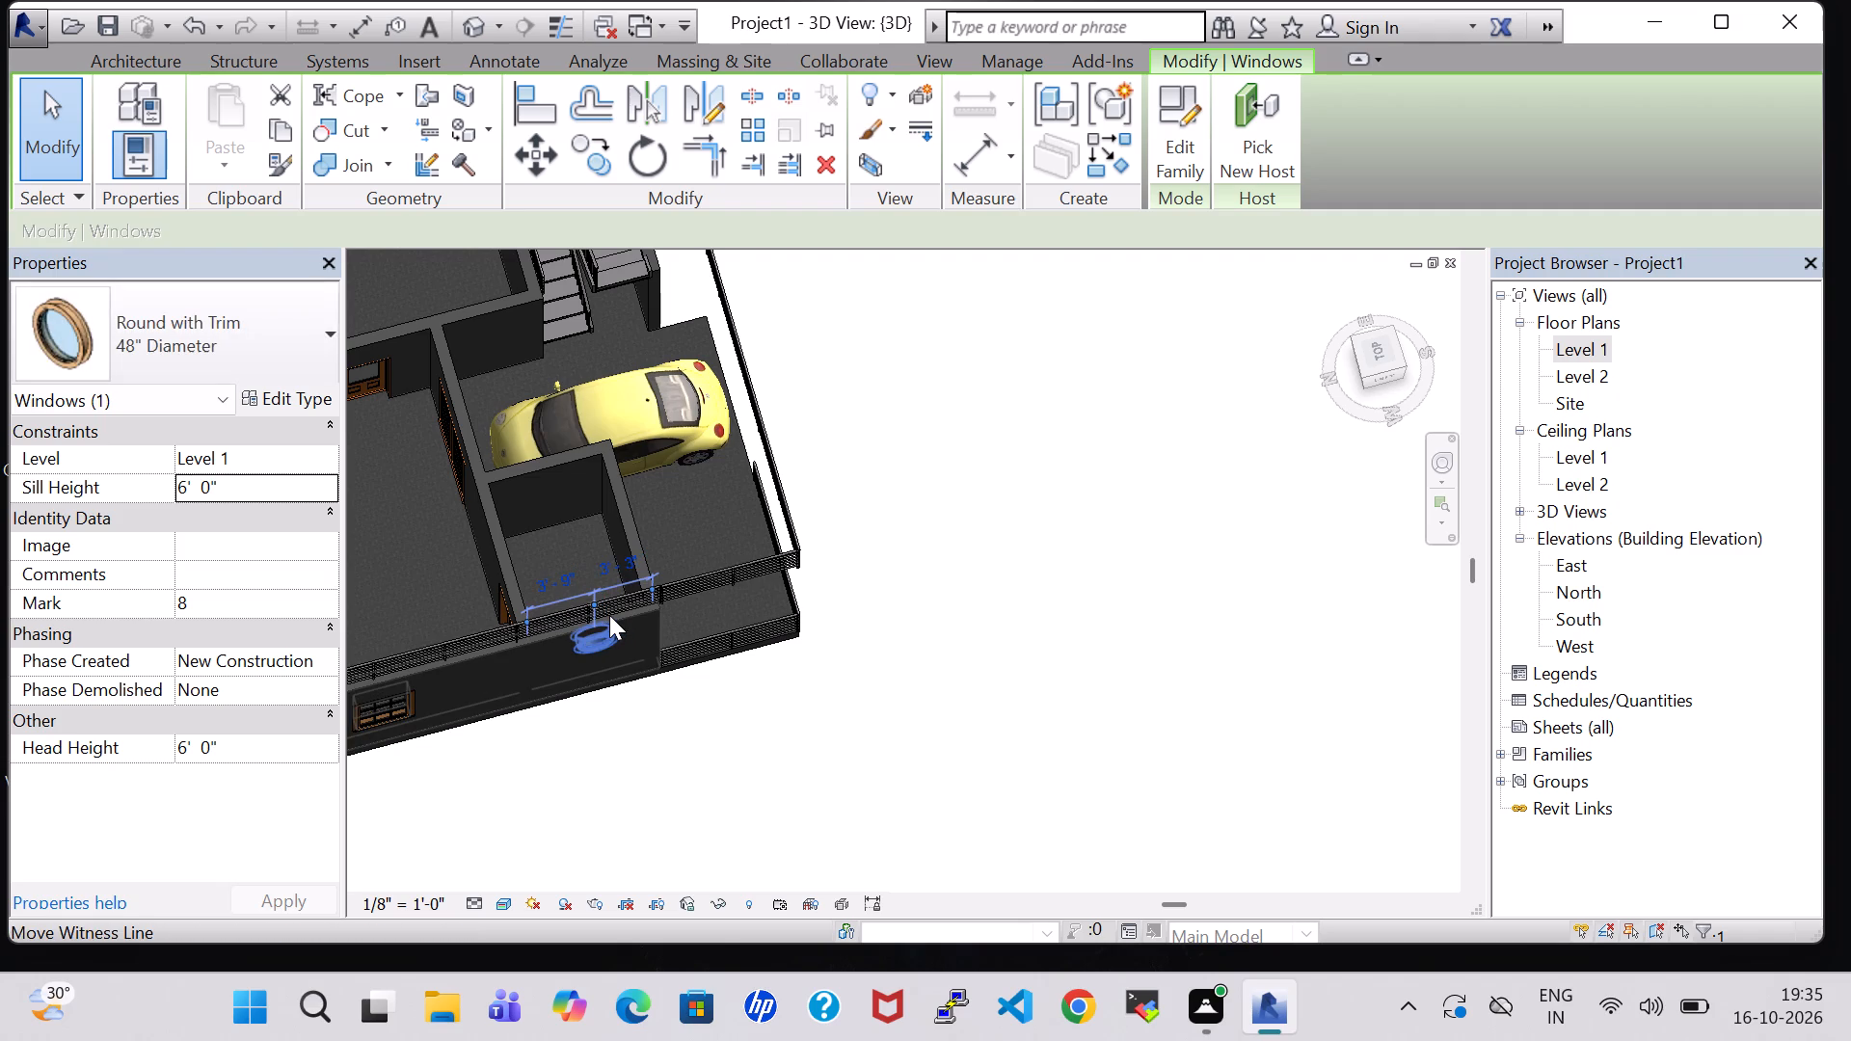
key(Left)
click(1192, 596)
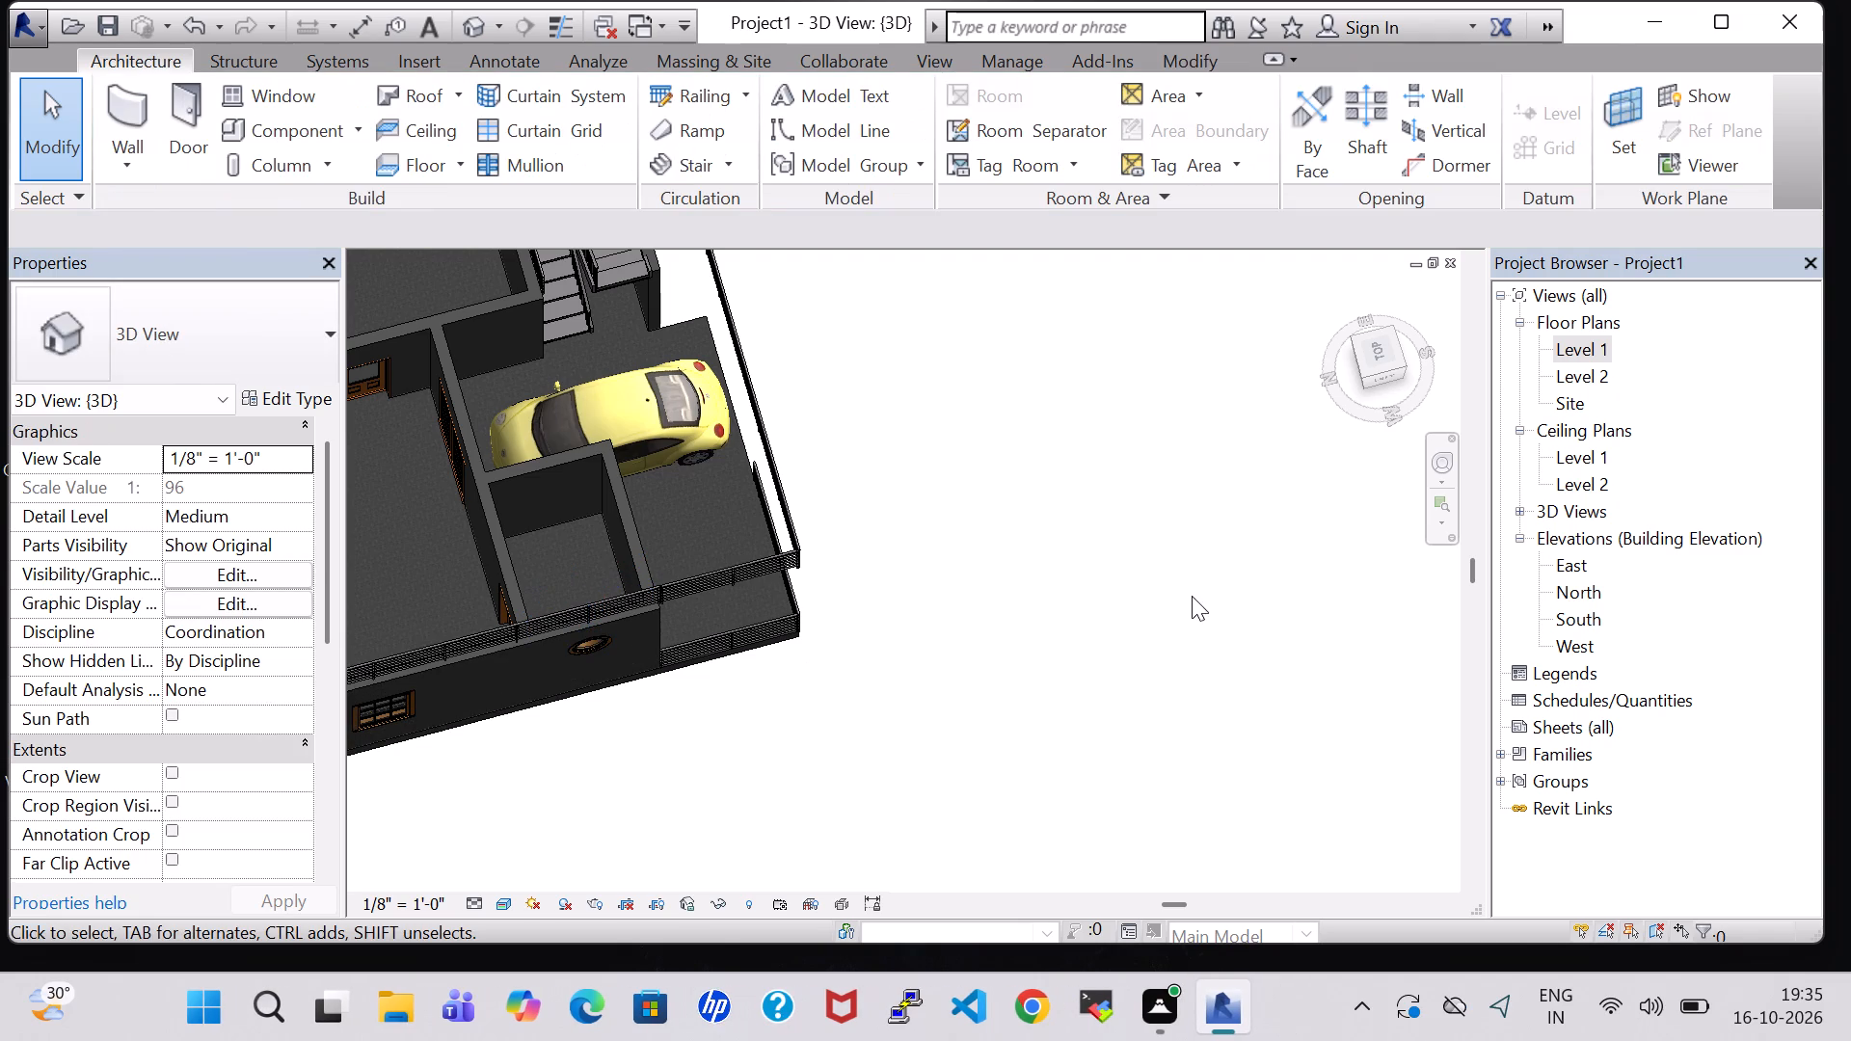
Examine the windows from the front and both sides of the house in the 3D view.
shift+middle_drag(947, 598, 877, 378)
shift+middle_drag(1131, 635, 876, 560)
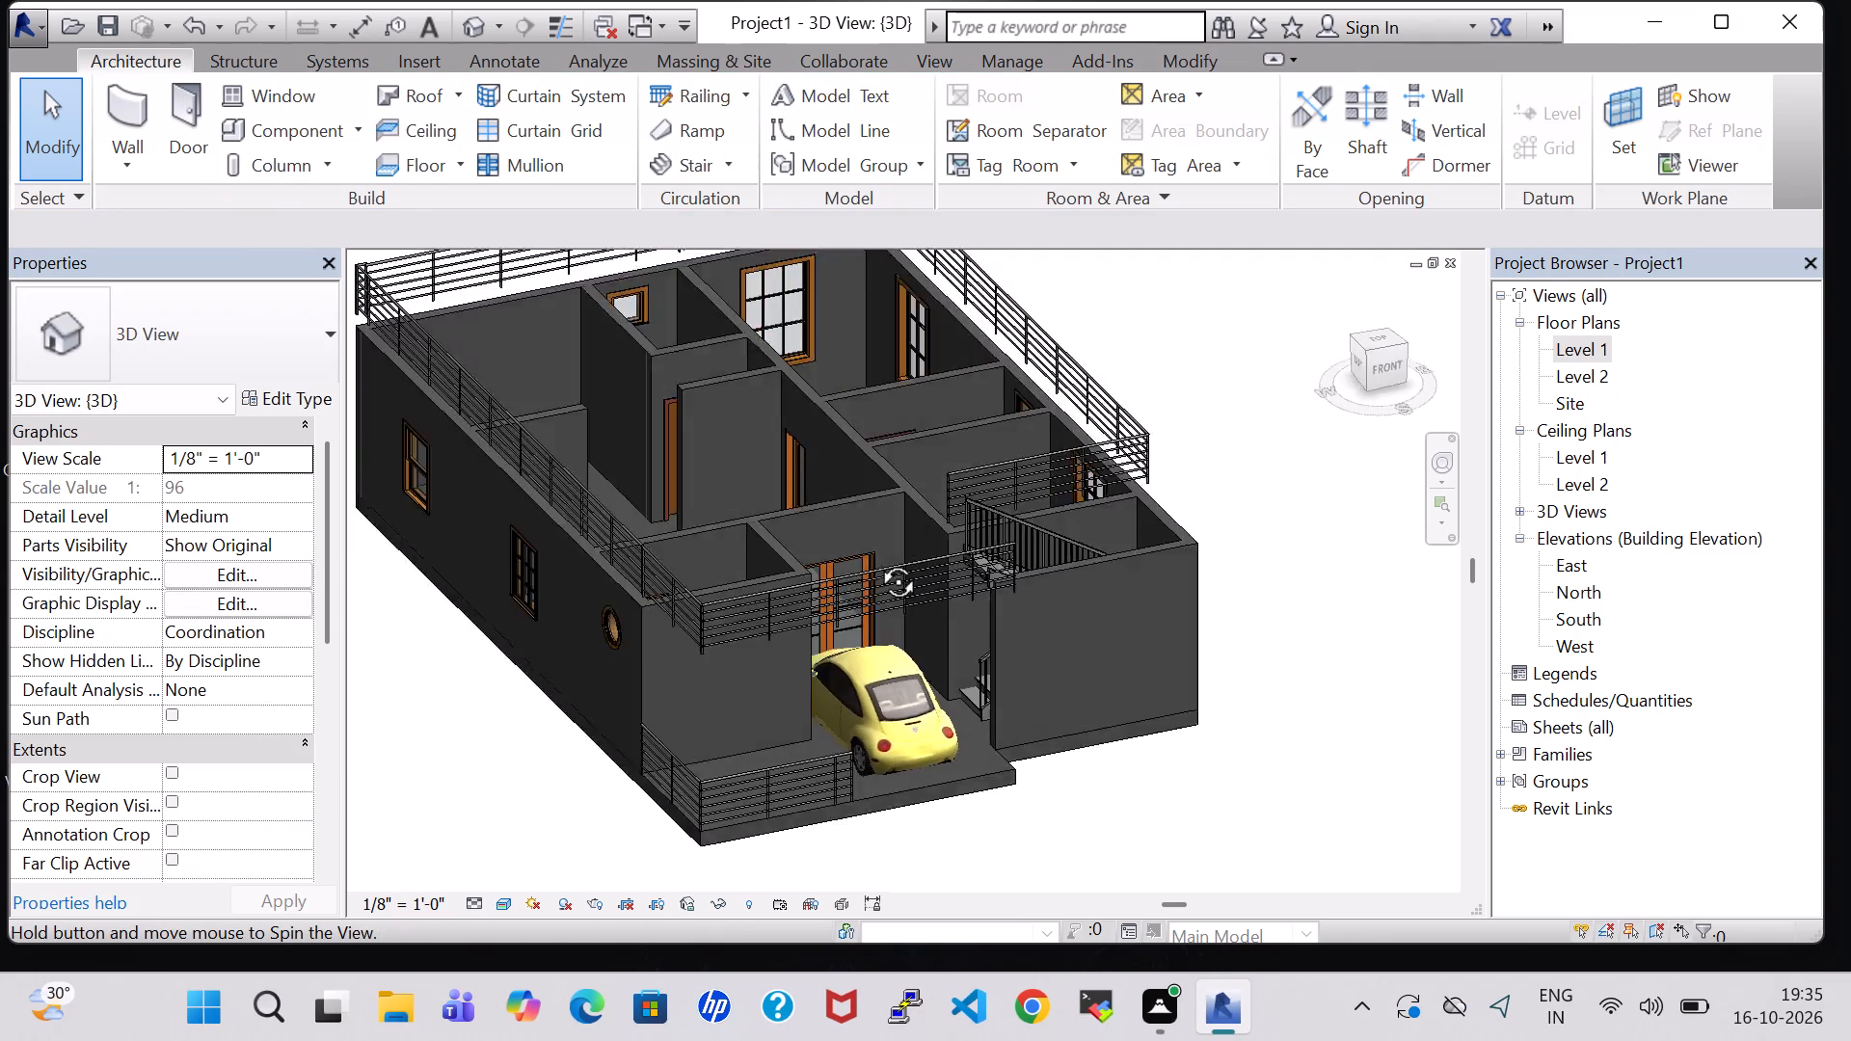
shift+middle_drag(876, 560, 859, 552)
shift+middle_drag(1368, 573, 1149, 561)
shift+middle_drag(1263, 738, 1226, 738)
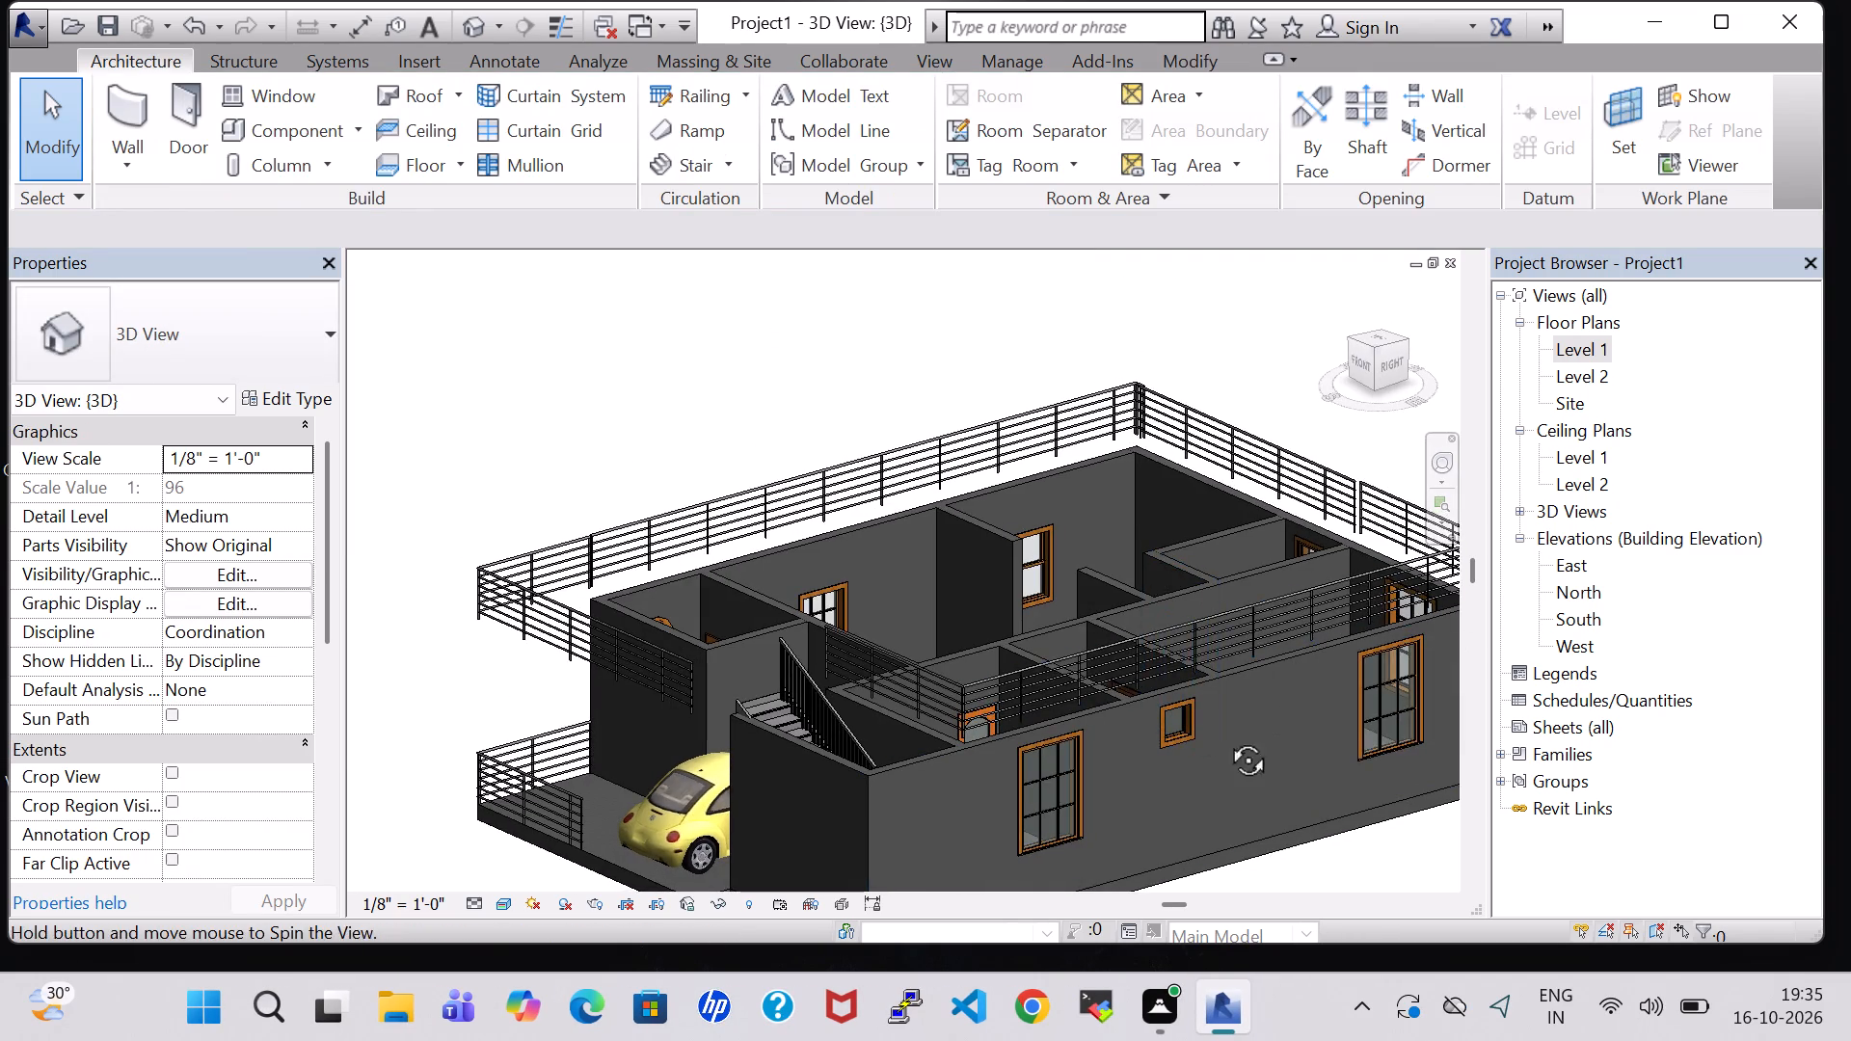
Examine the house model in 3D from its rear and side walls, selecting the 24" x 24" transom window on the way.
shift+middle_drag(1226, 738, 1087, 728)
shift+middle_drag(1297, 782, 1120, 727)
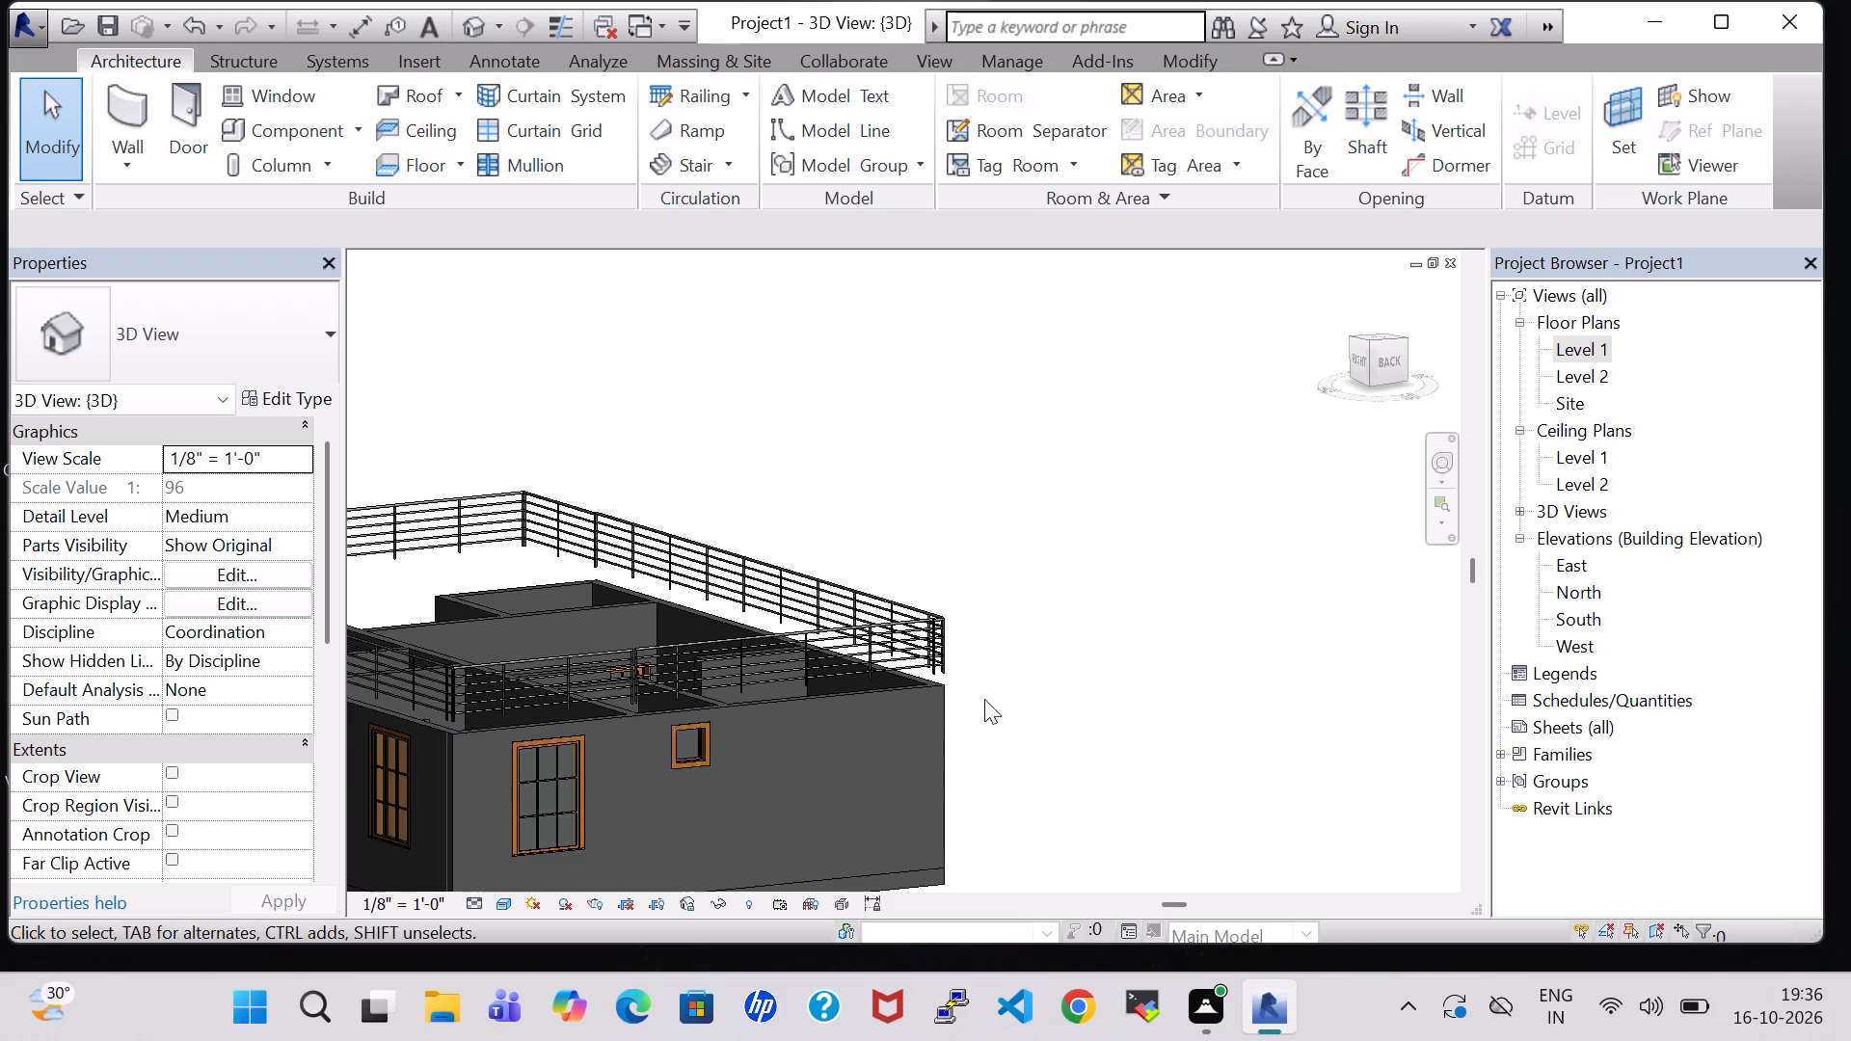
click(699, 746)
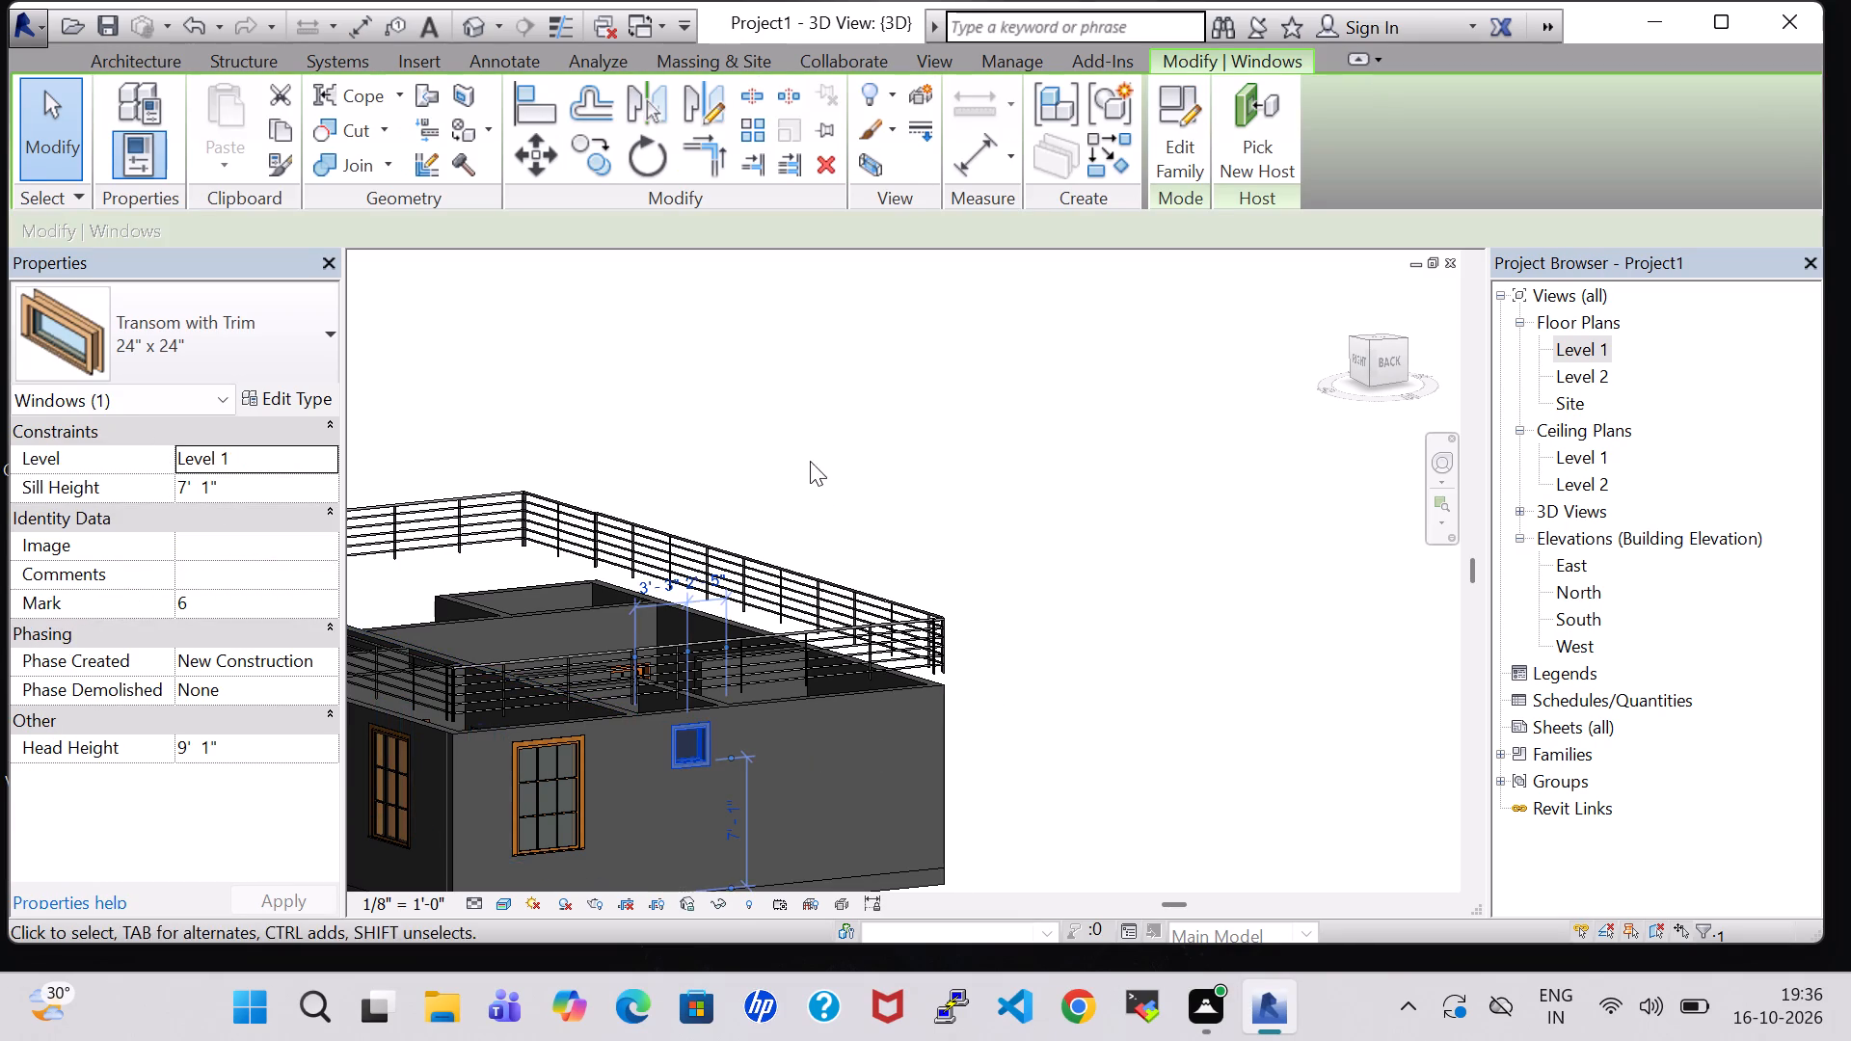
shift+middle_drag(815, 452, 1199, 637)
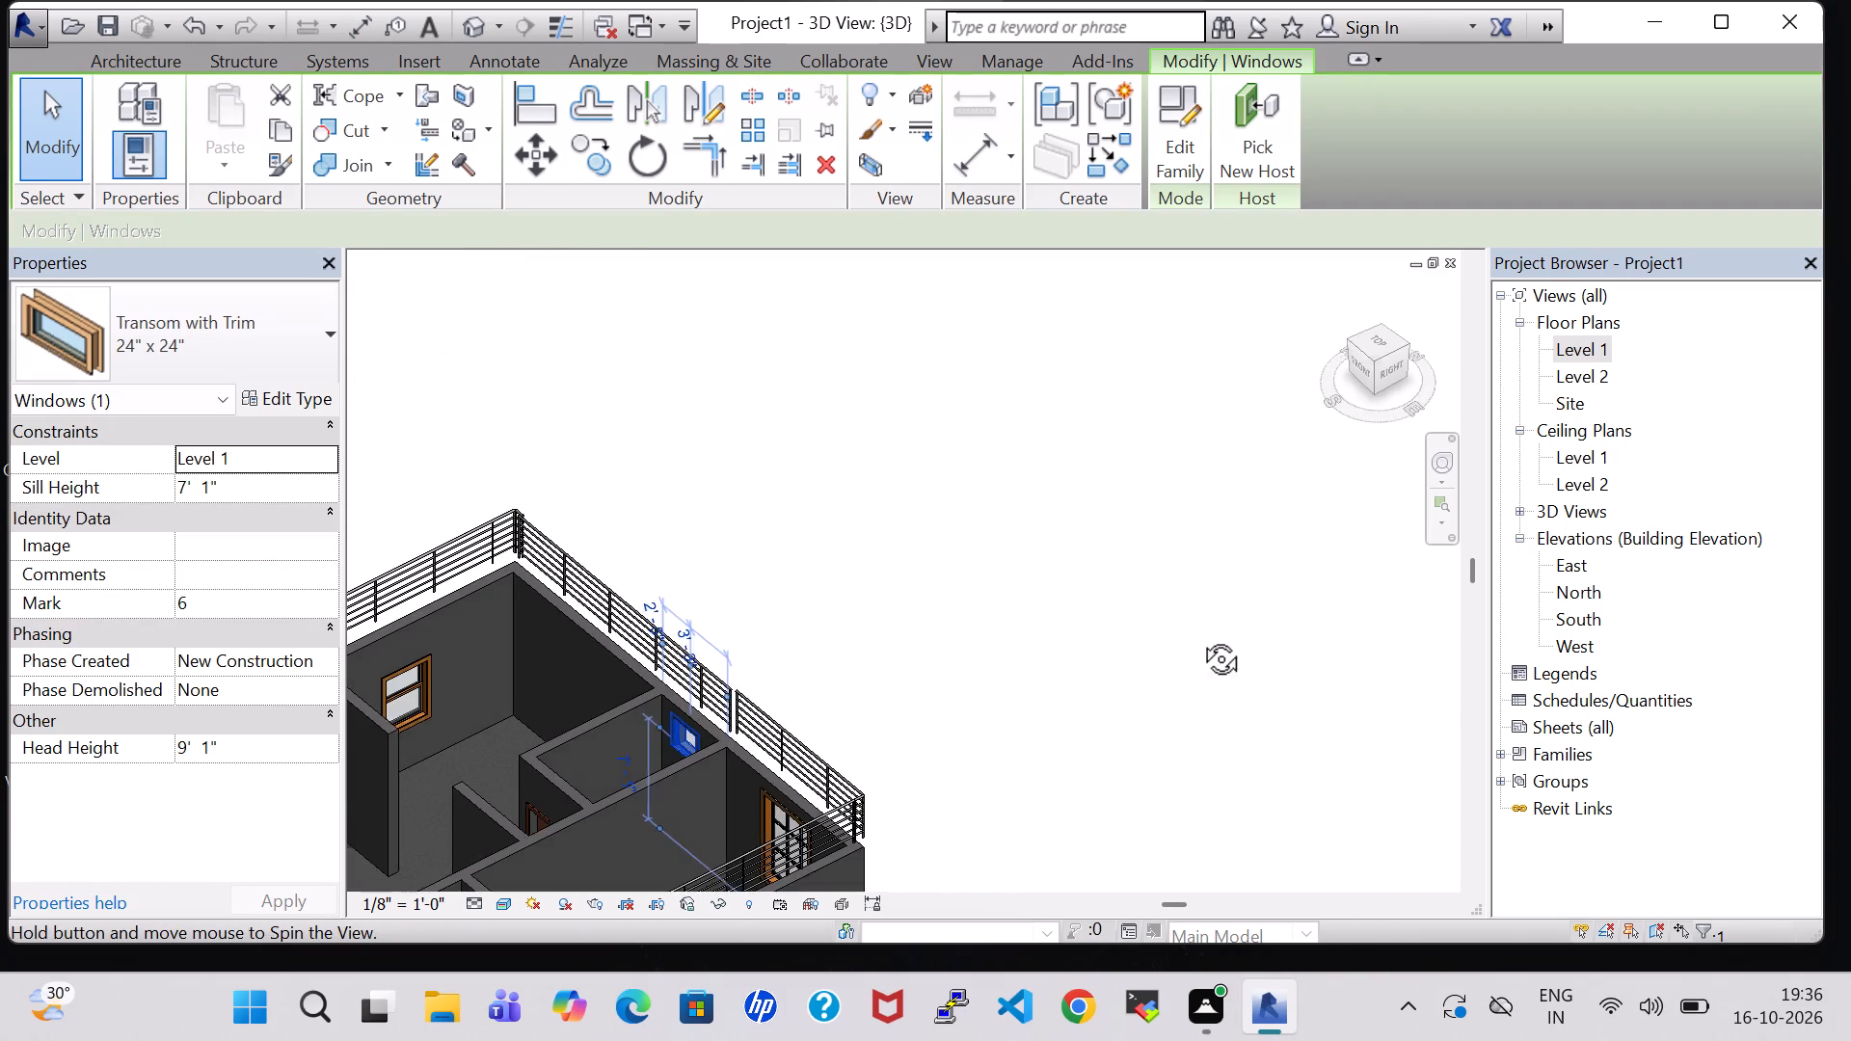
shift+middle_drag(1199, 637, 978, 580)
shift+middle_drag(959, 573, 948, 548)
shift+scroll(948, 548, down, 1)
middle_drag(949, 548, 833, 550)
shift+middle_drag(1004, 584, 774, 544)
shift+middle_drag(1307, 834, 1124, 772)
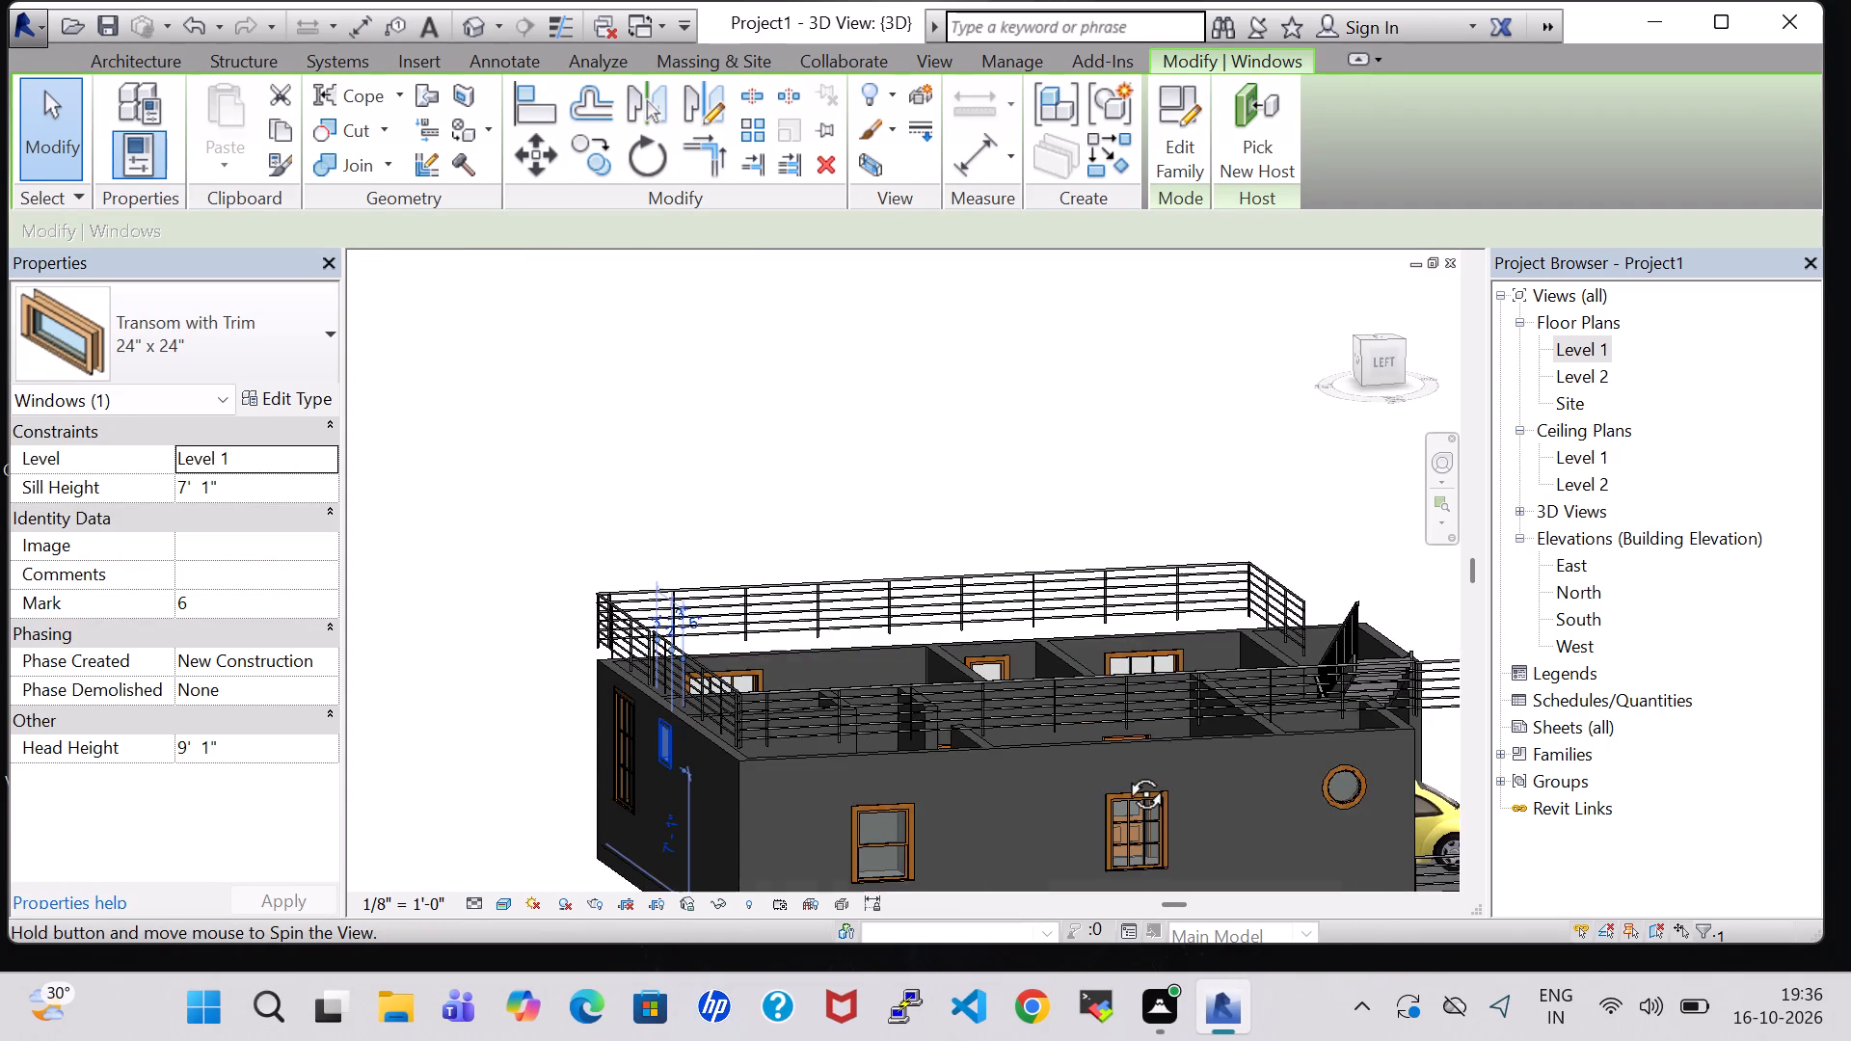
shift+middle_drag(1124, 772, 1070, 769)
scroll(1056, 630, down, 2)
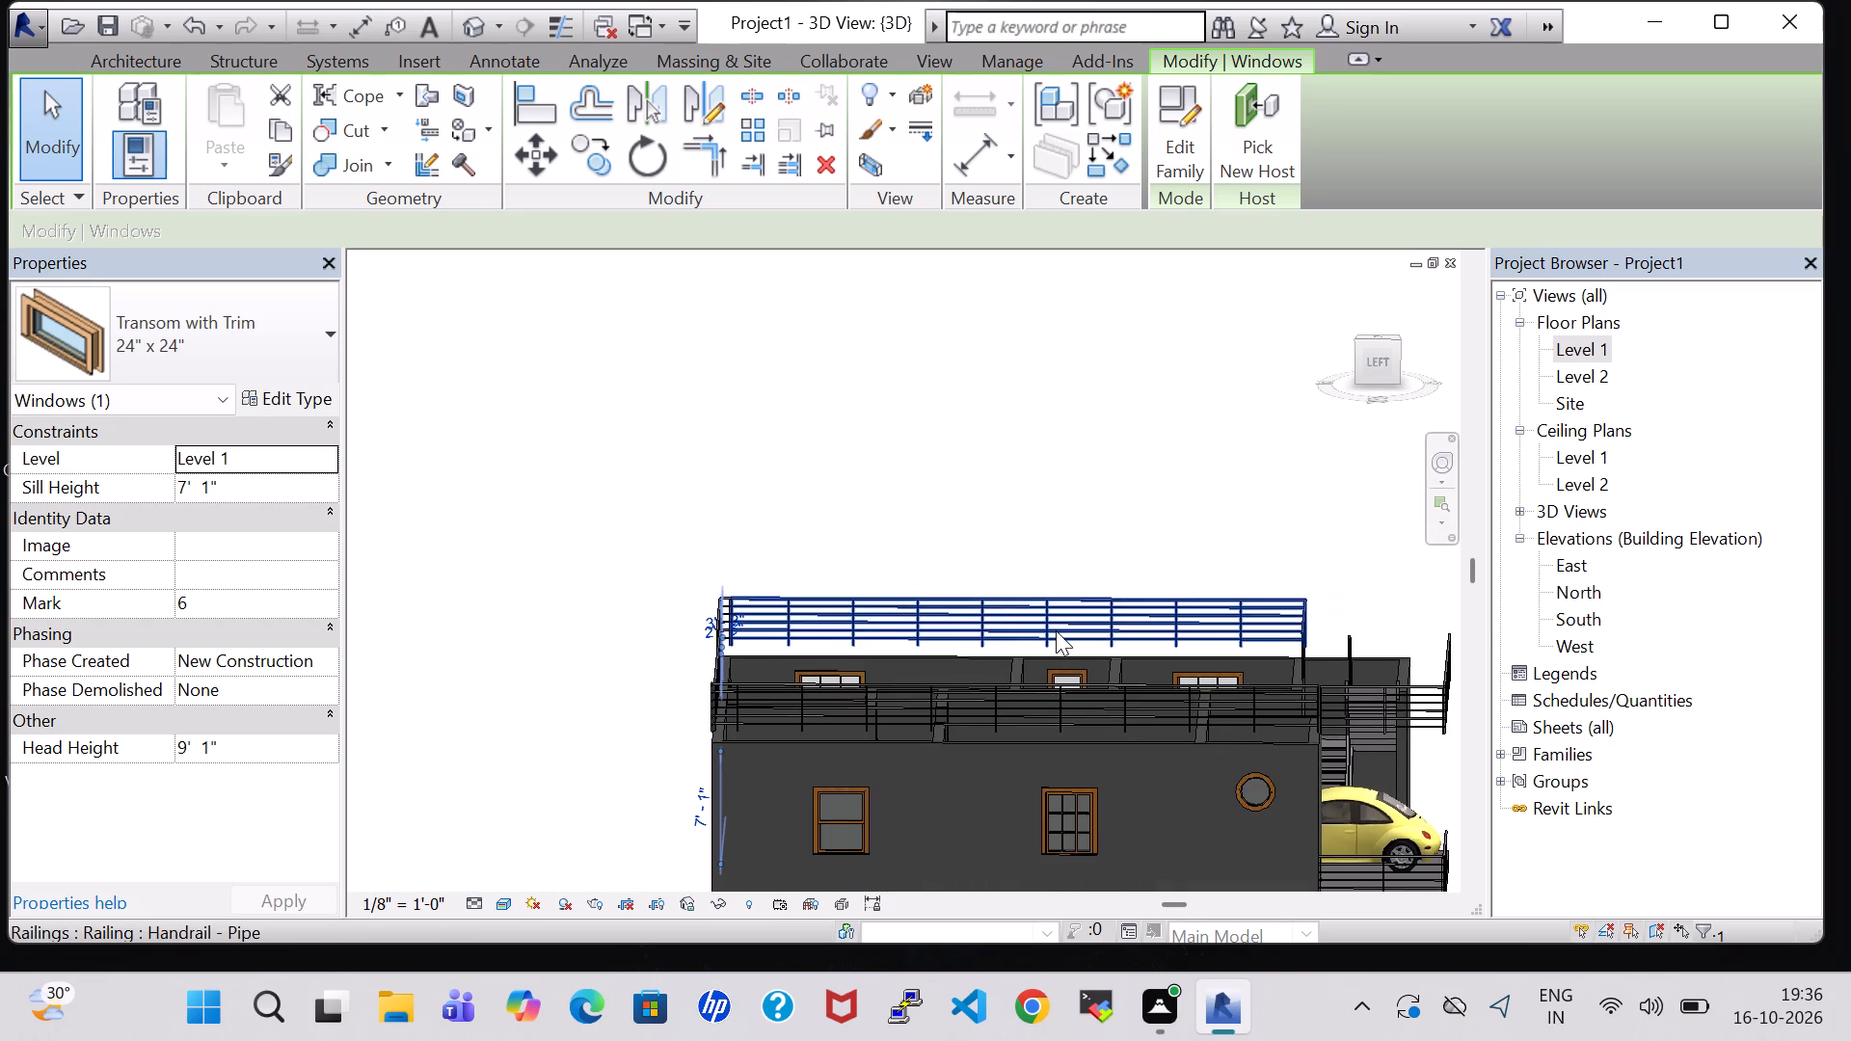
middle_drag(997, 486, 1035, 669)
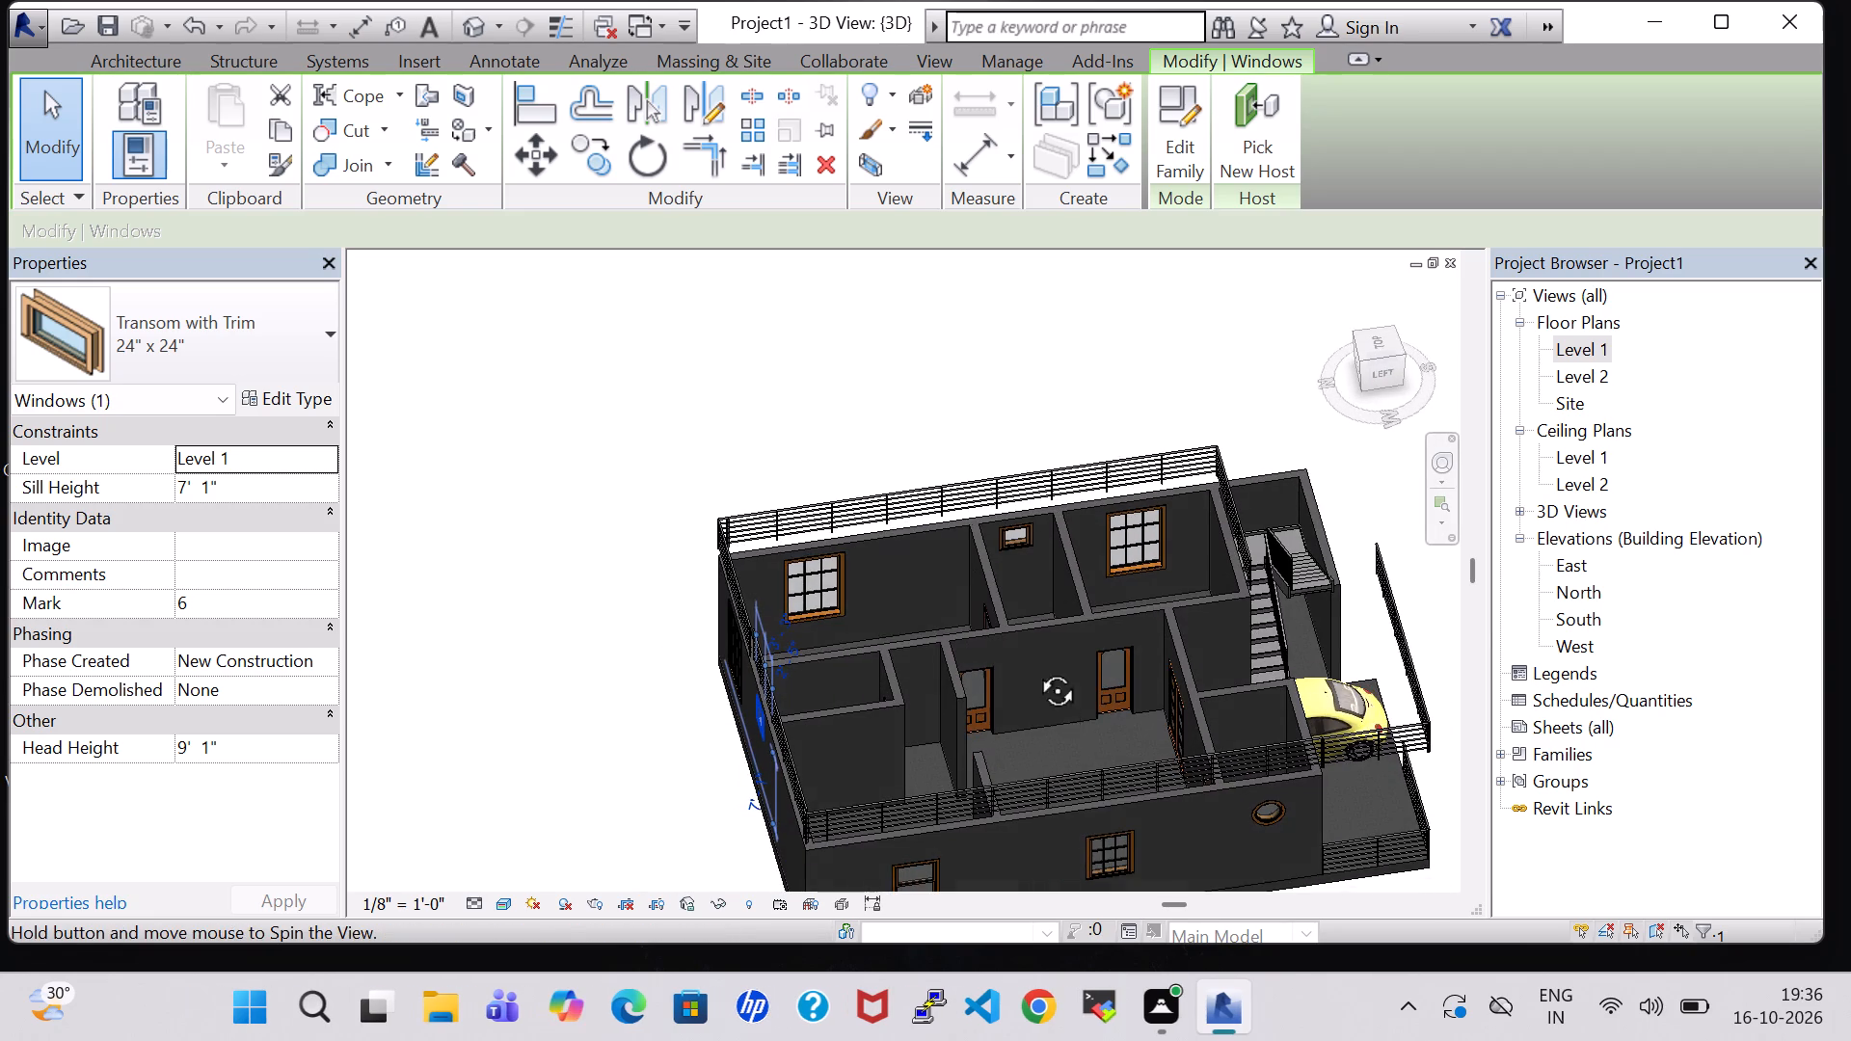
middle_drag(1035, 669, 1027, 611)
Nudge the 36" x 48" Double Hung with Trim window on the long side wall upward by three increments.
click(904, 832)
key(Up)
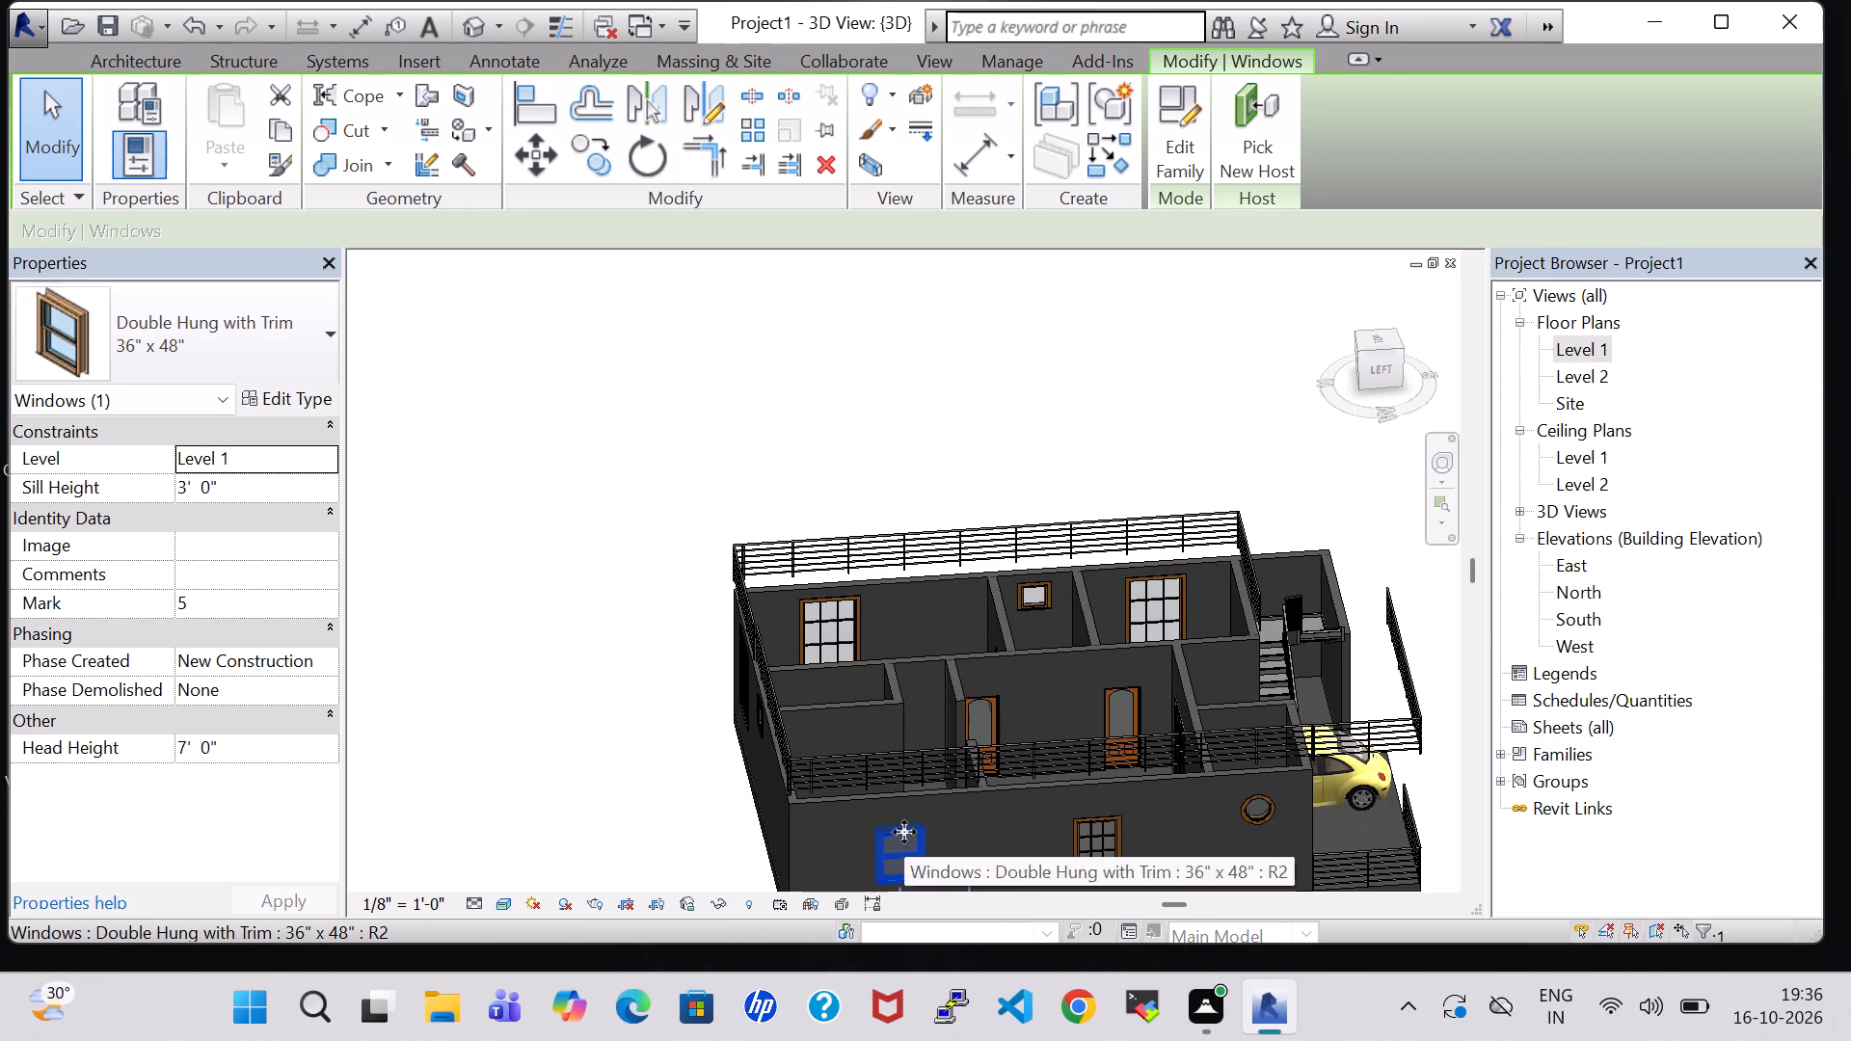
key(Up)
key(Up)
click(972, 414)
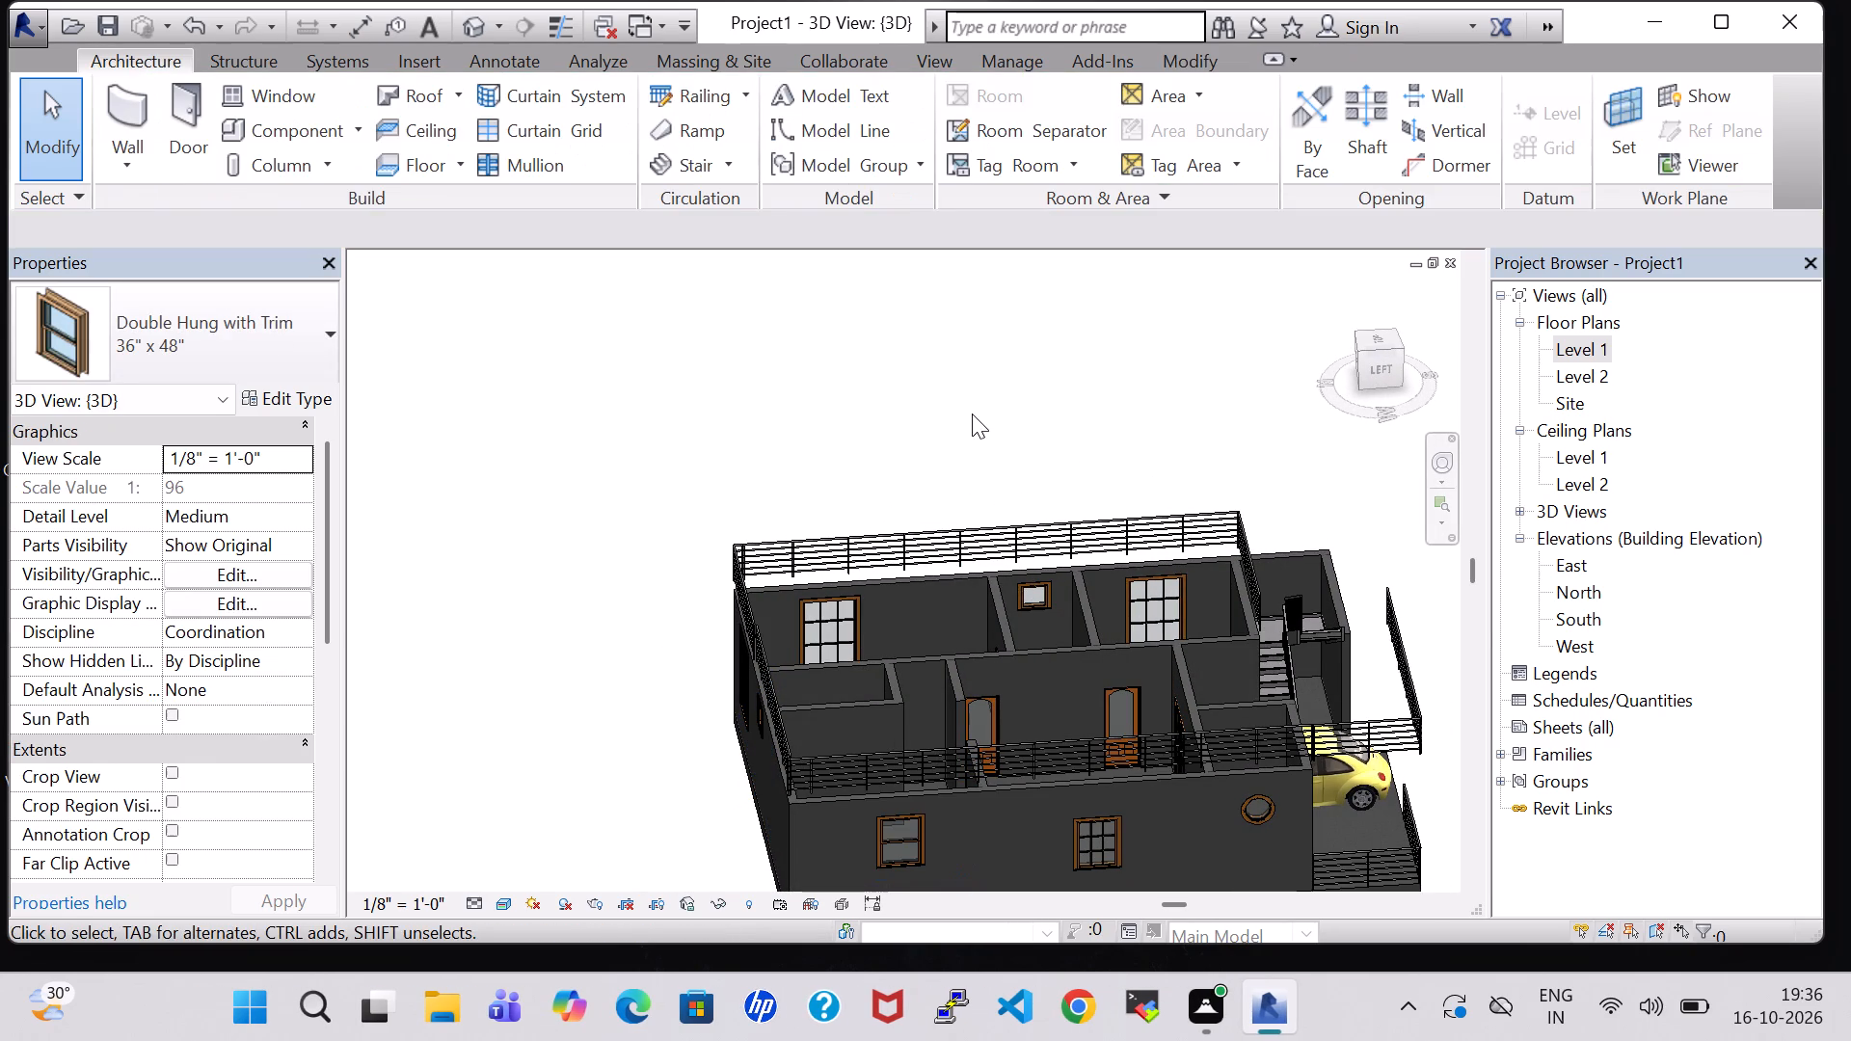
Examine the house model in 3D from the side round to the front facade.
shift+middle_drag(1217, 378, 1057, 388)
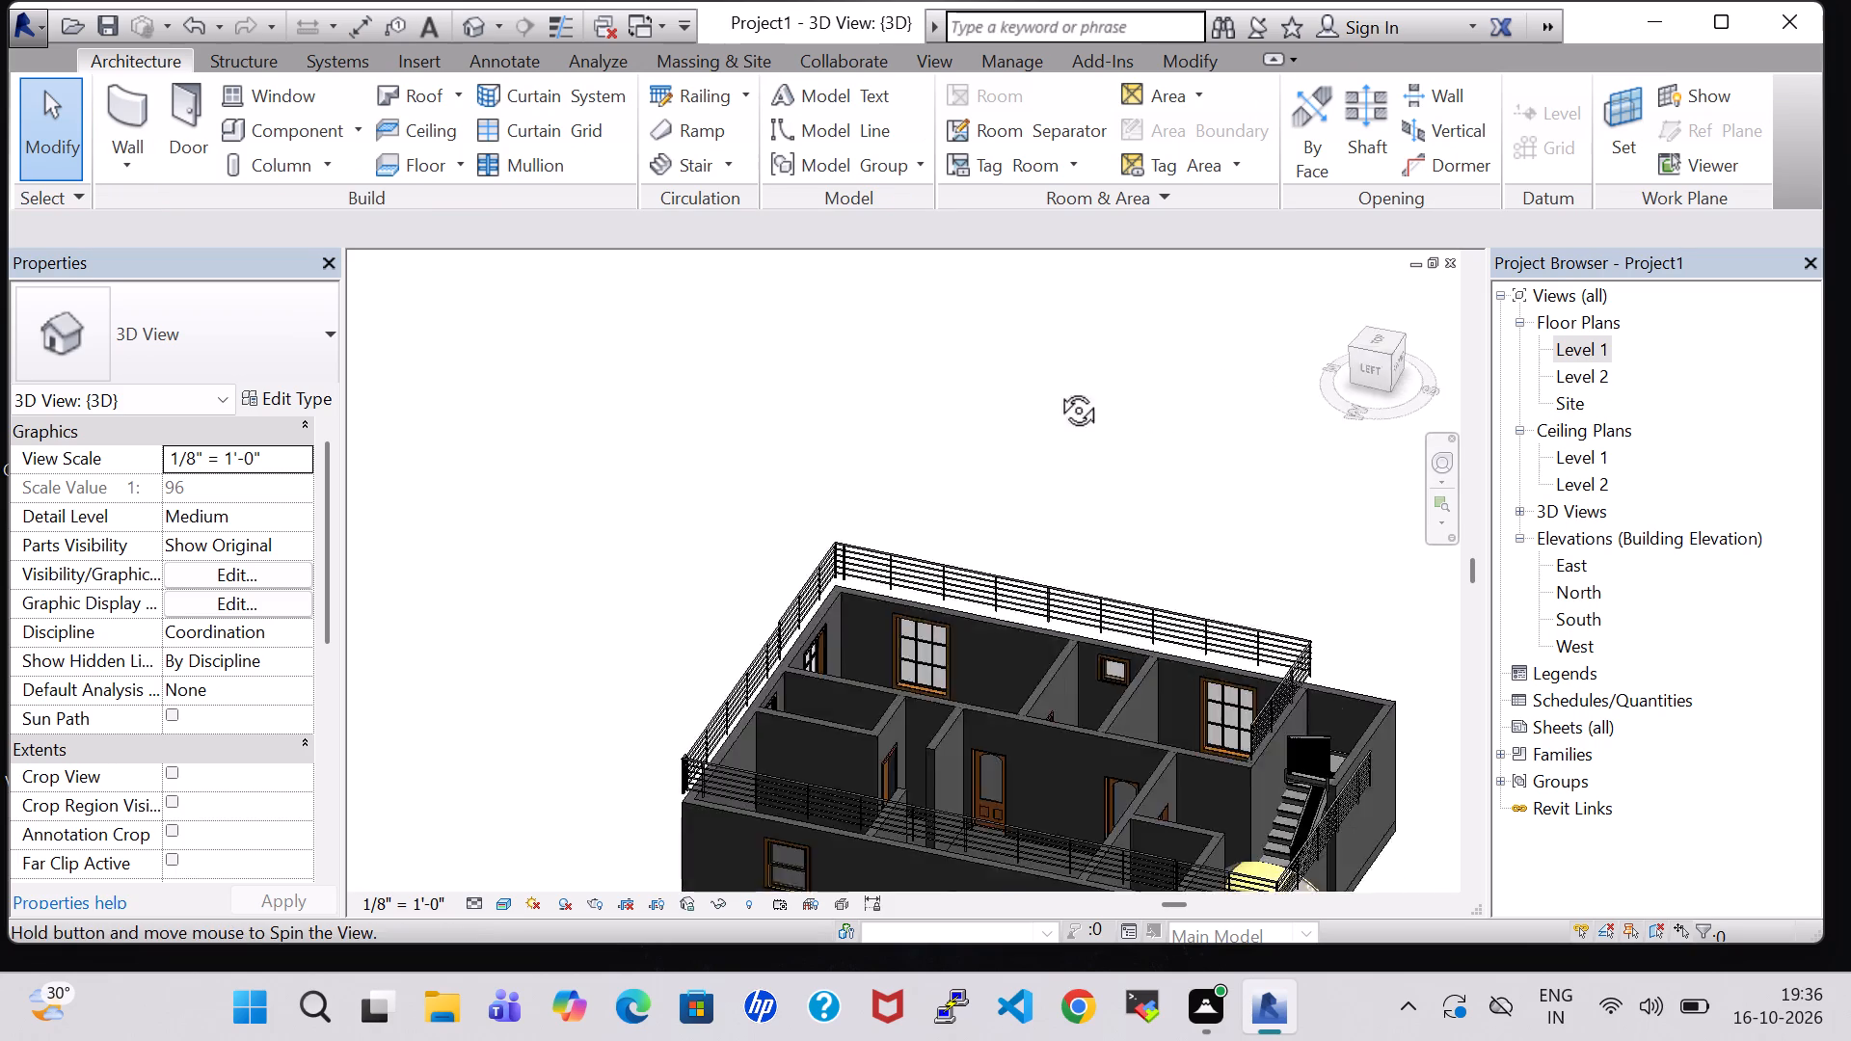
shift+middle_drag(1057, 388, 979, 379)
middle_drag(1154, 639, 1114, 440)
shift+middle_drag(1119, 453, 1024, 452)
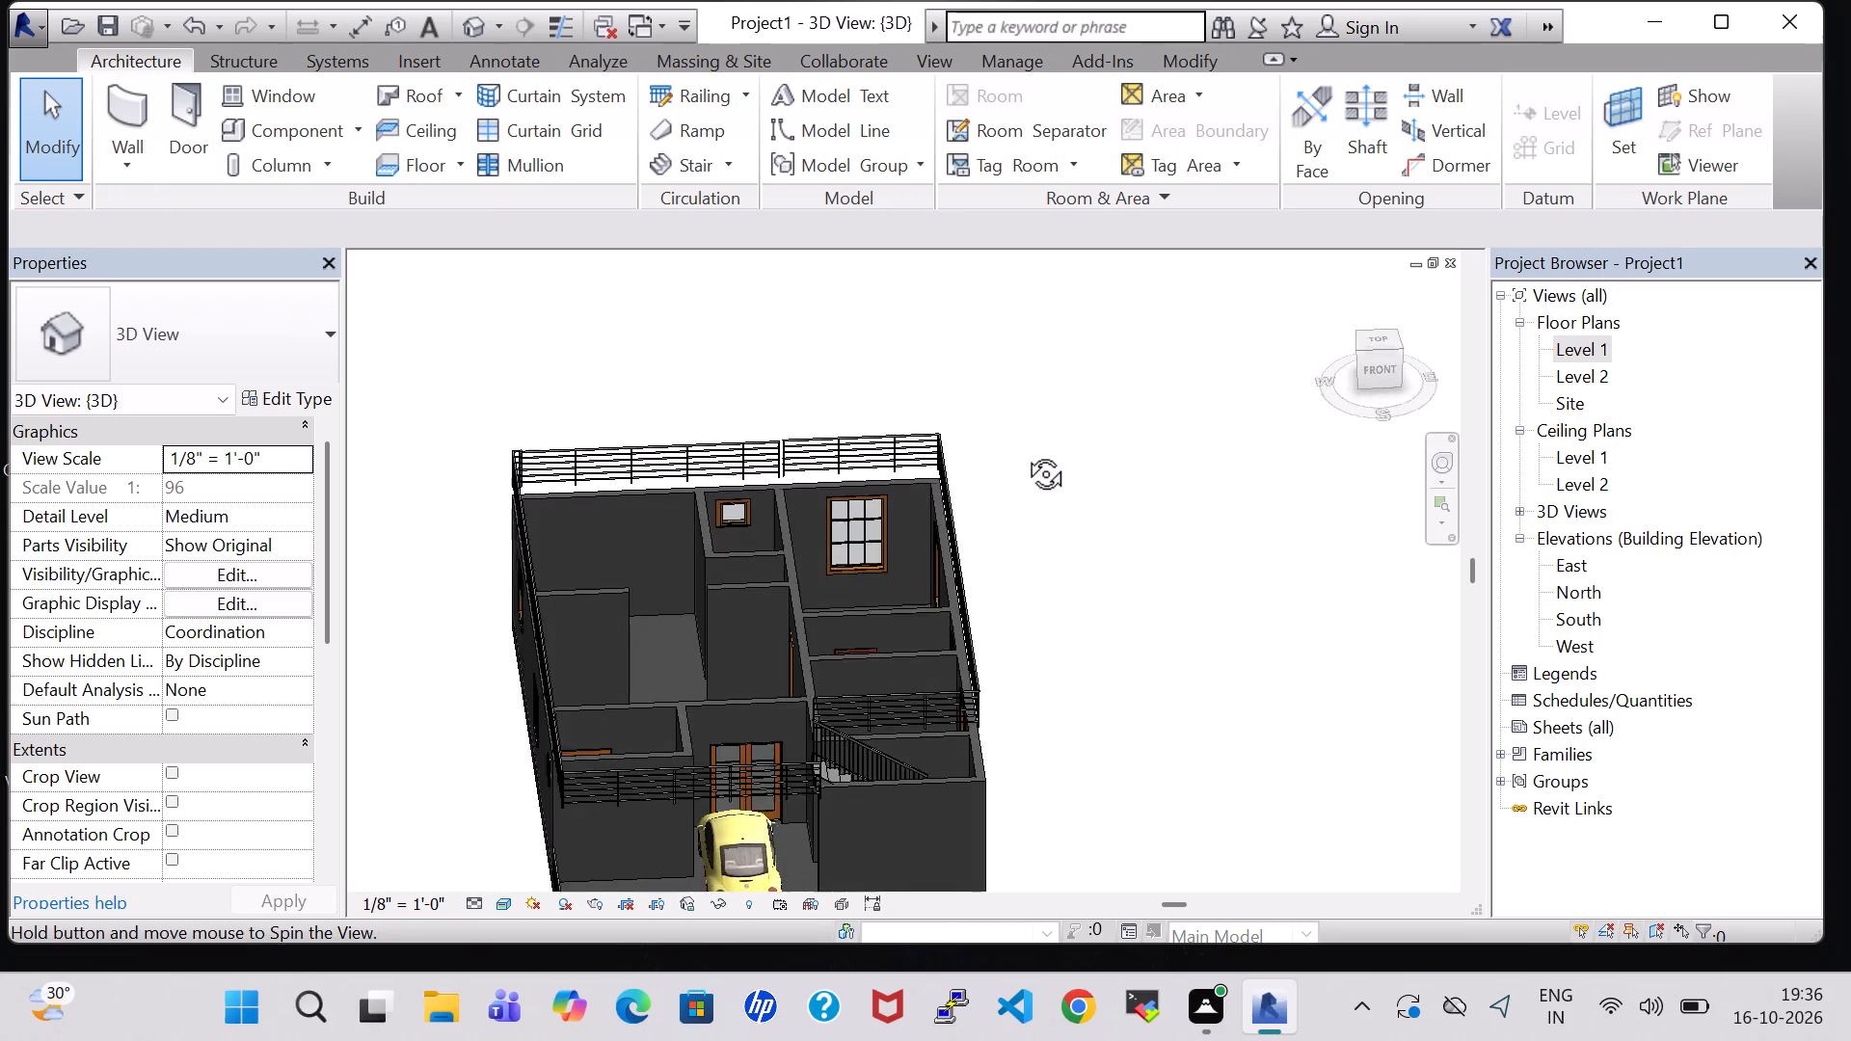
shift+middle_drag(1024, 452, 987, 438)
middle_drag(980, 598, 1110, 537)
scroll(1110, 537, down, 1)
shift+middle_drag(1097, 595, 1122, 544)
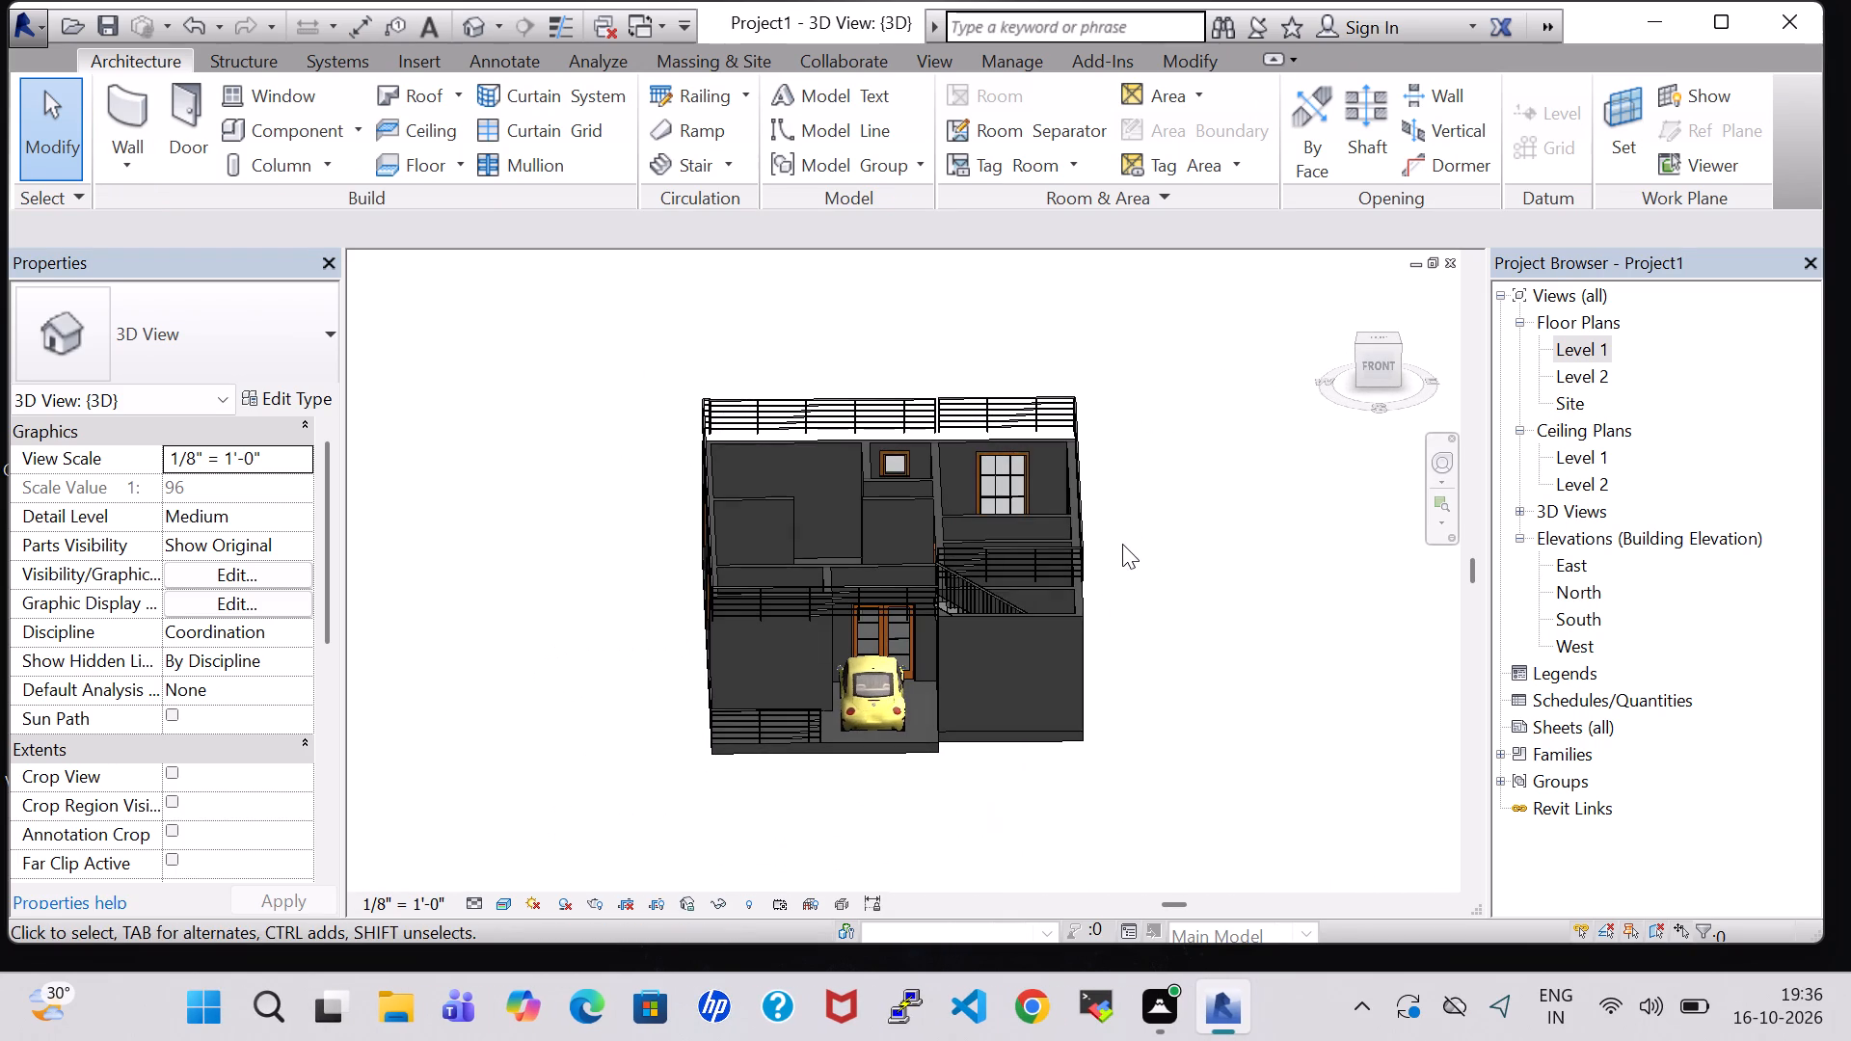
From the Level 1 floor plan, set the structure layer material of the Generic - 8" wall type to Brick, Common using the pooja/portico wall.
double_click(1603, 340)
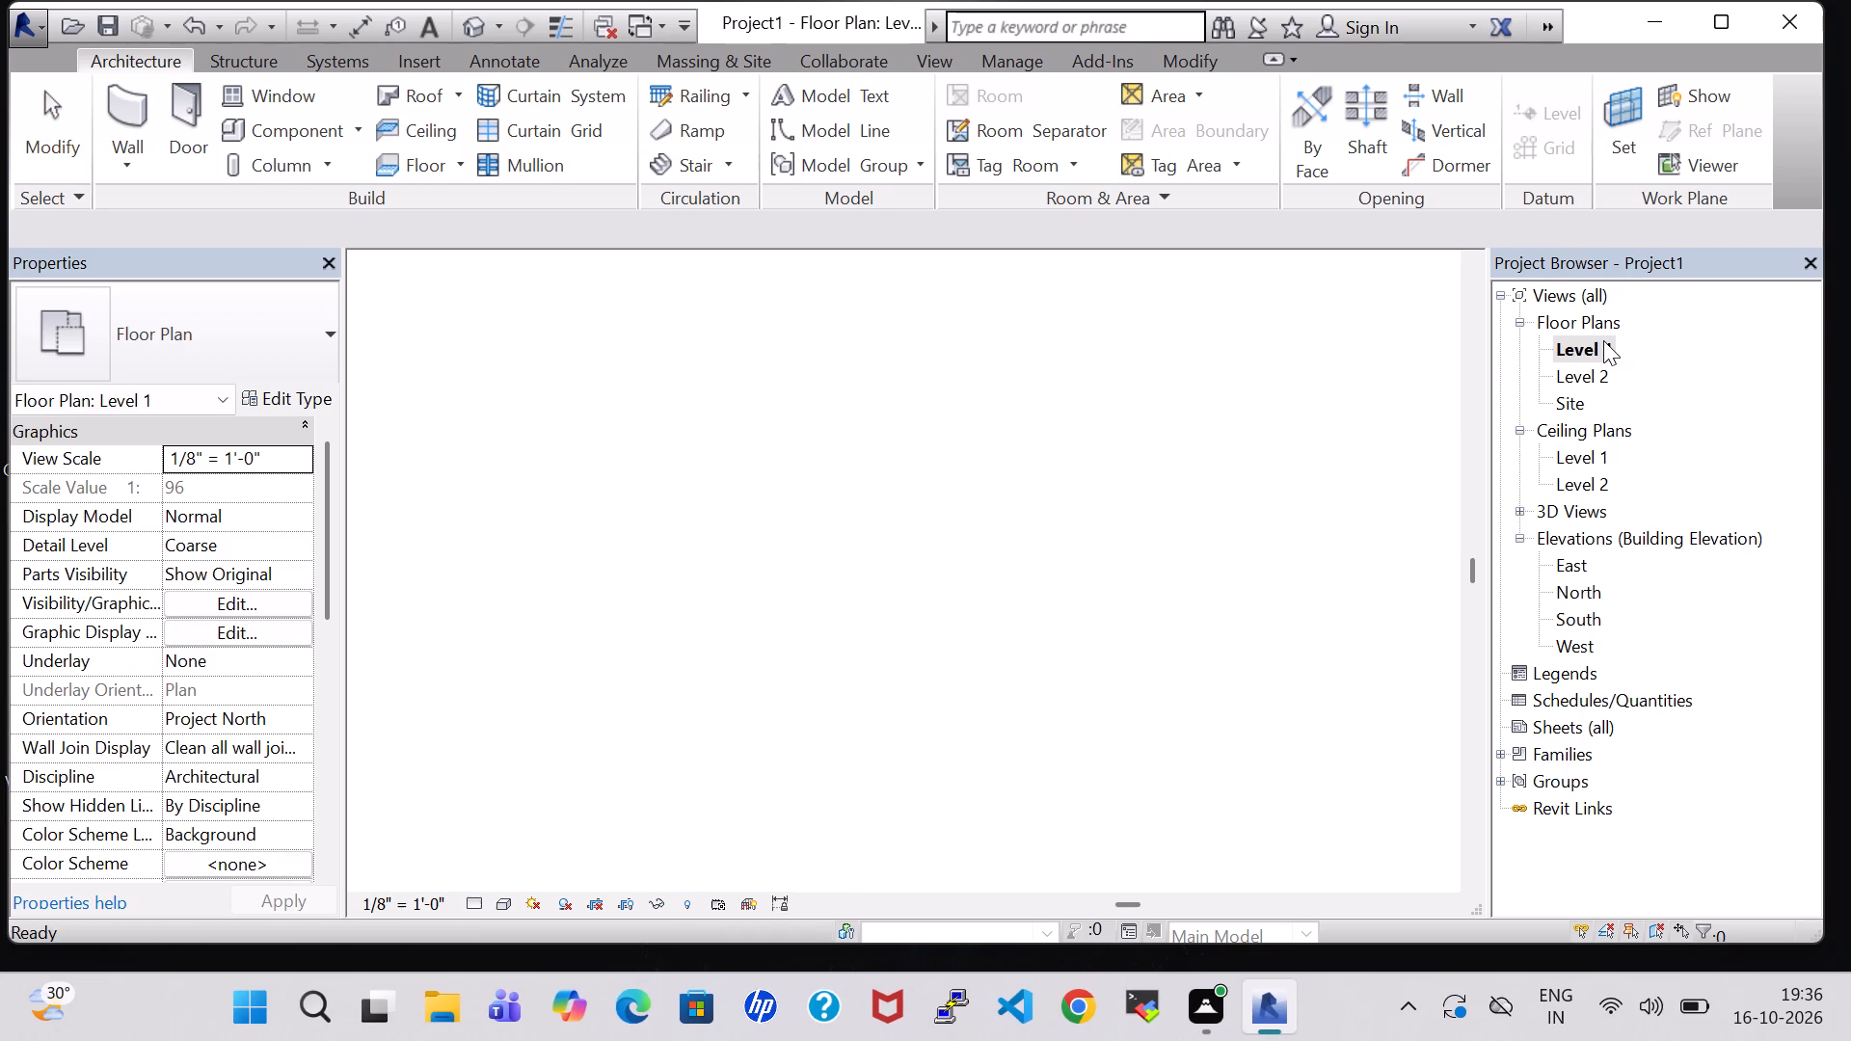
scroll(952, 646, down, 8)
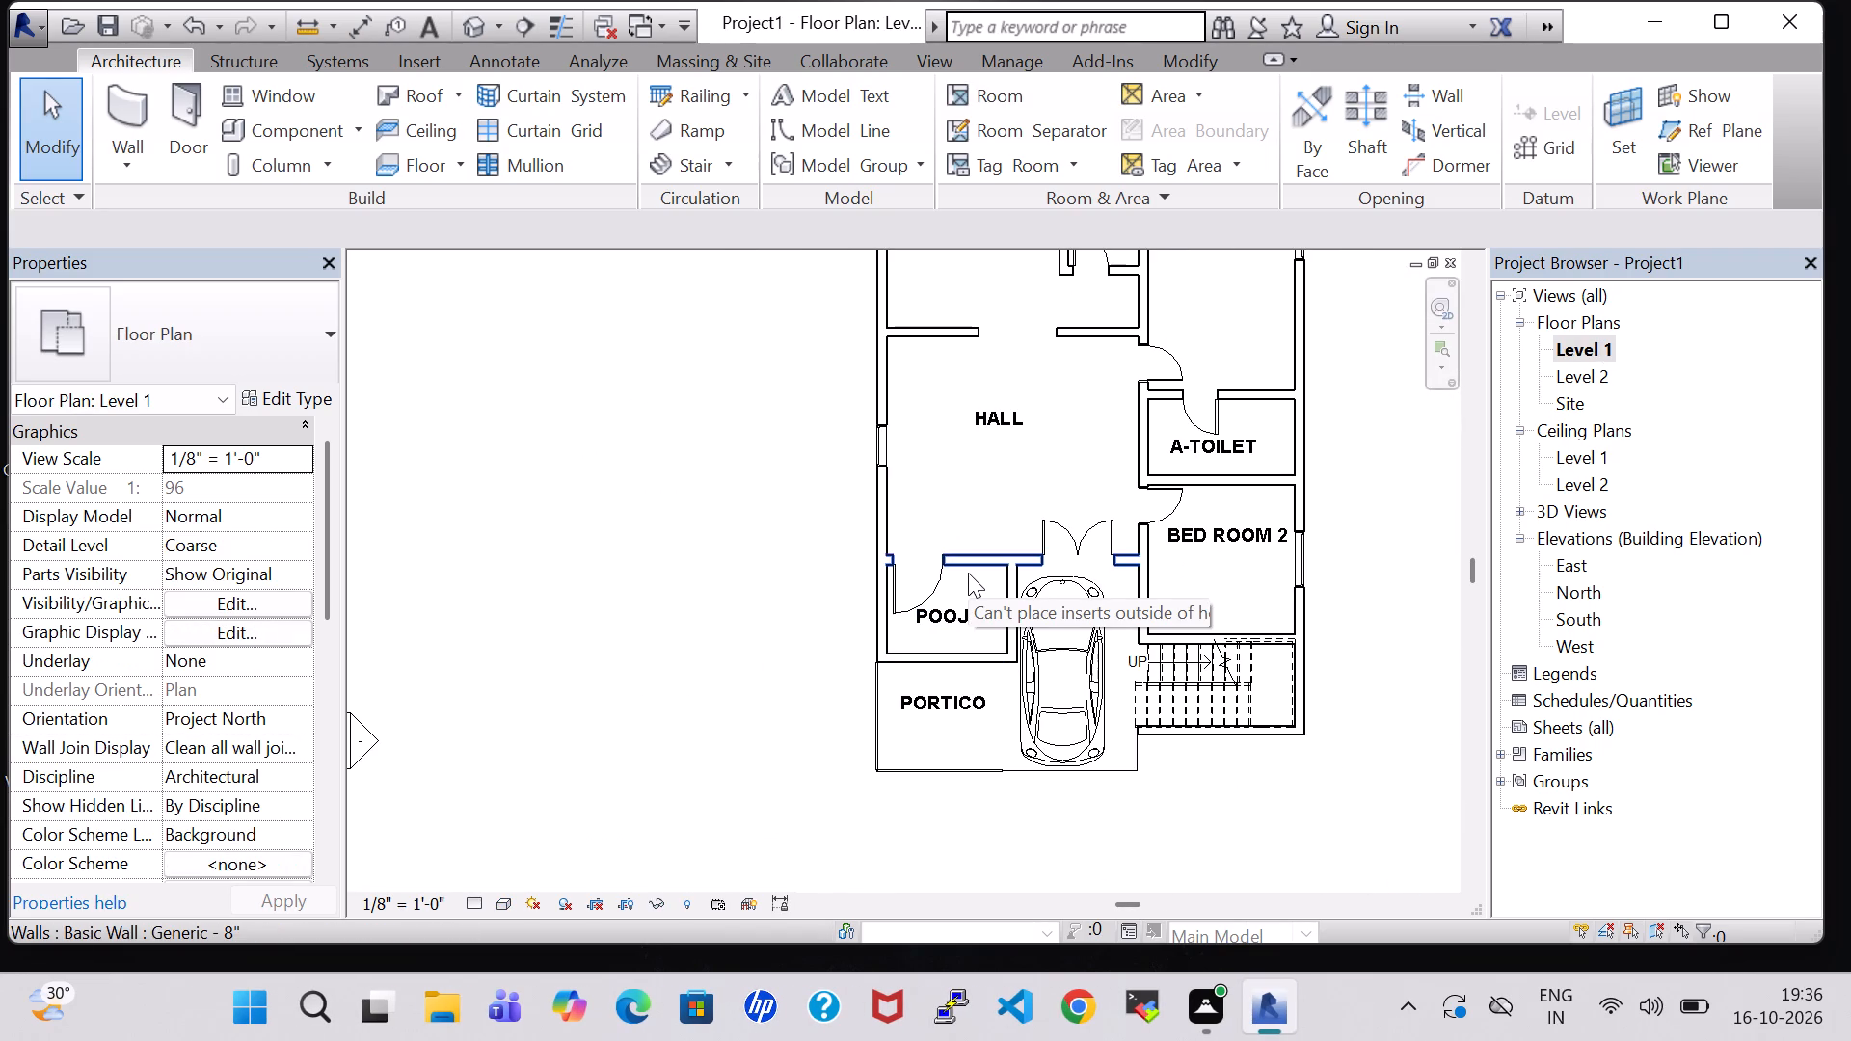
middle_drag(1335, 515, 1201, 574)
click(812, 712)
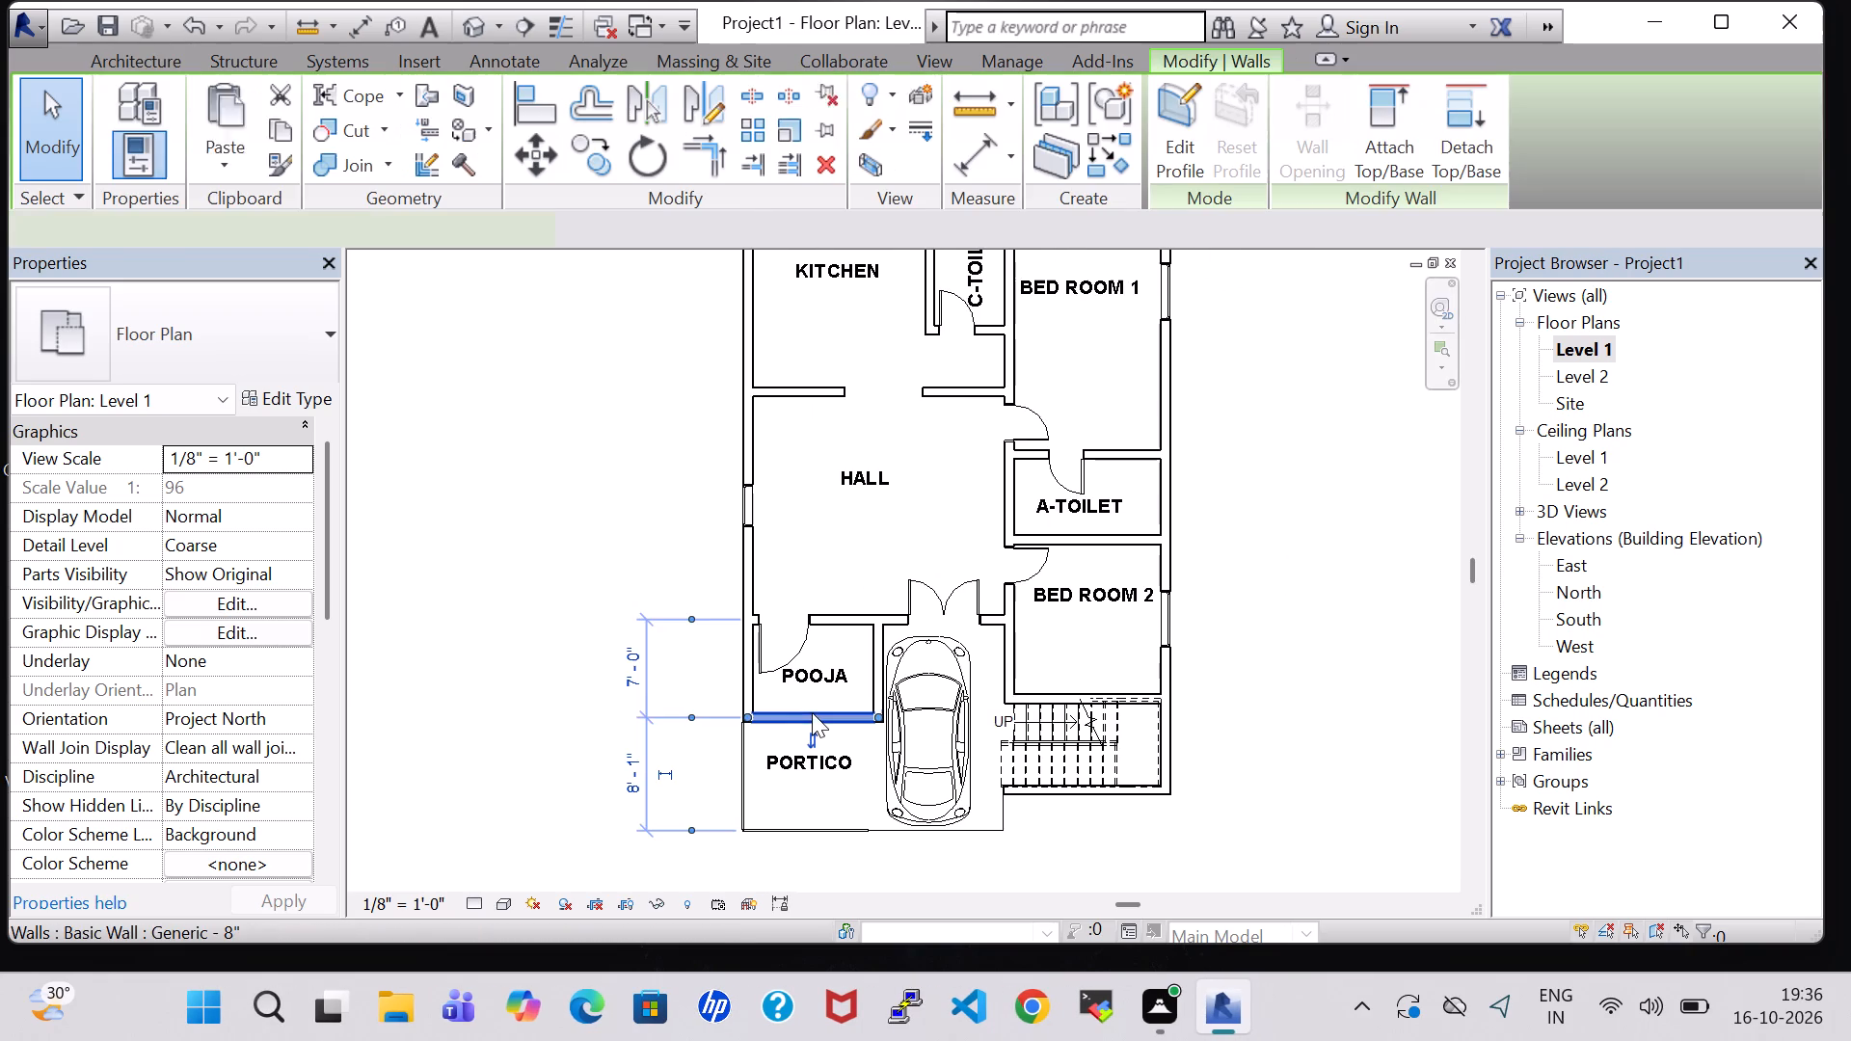
click(271, 399)
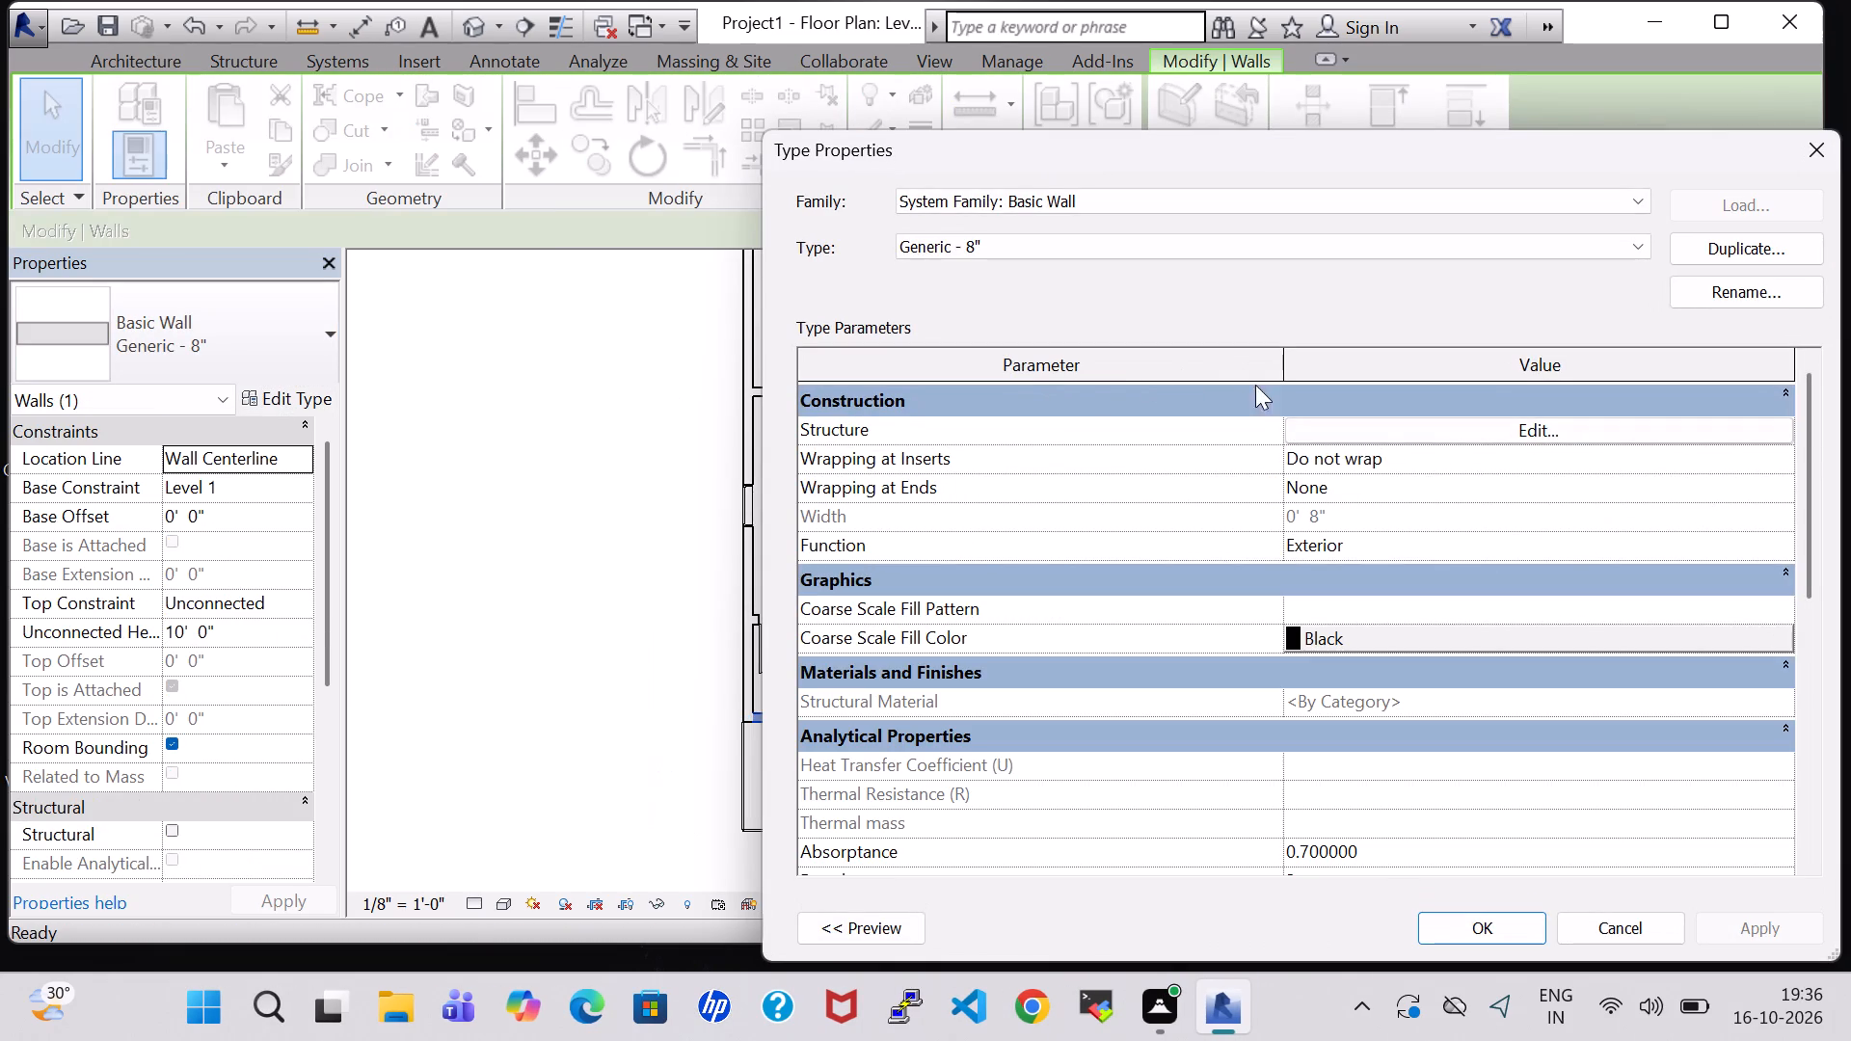
click(1488, 440)
click(1258, 421)
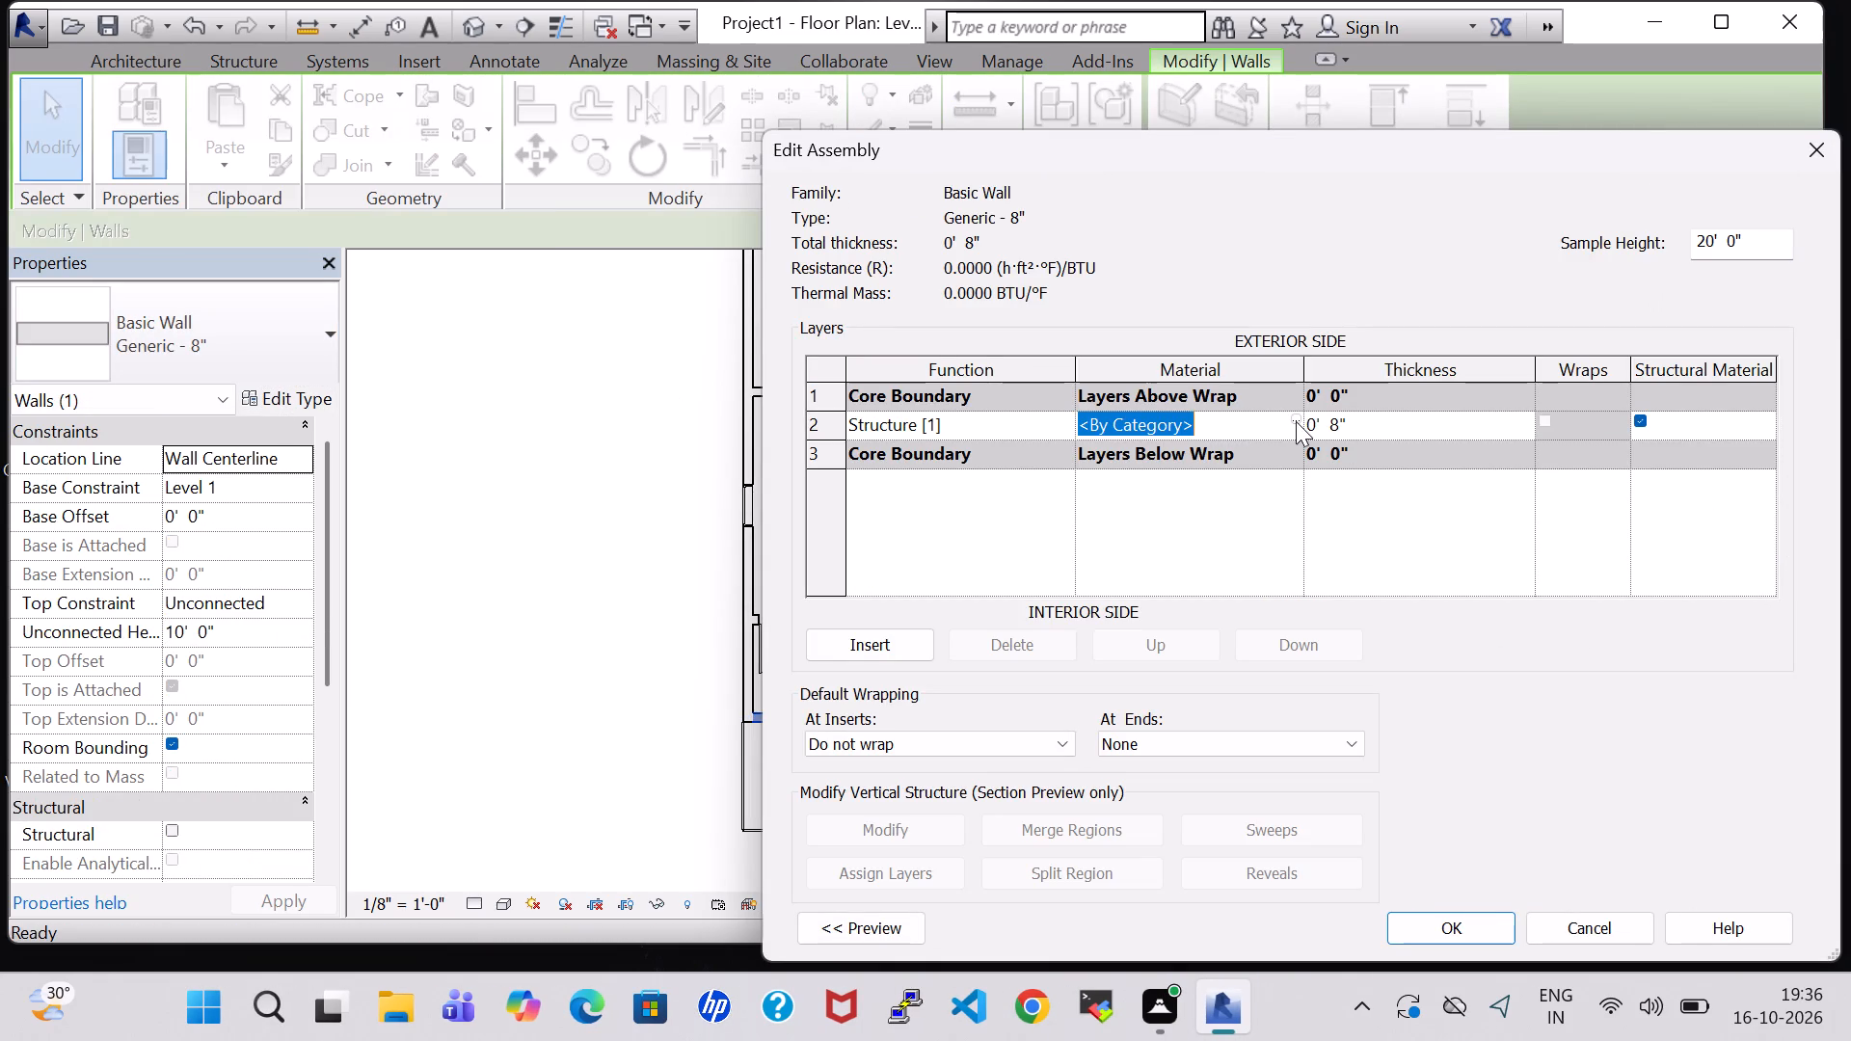
click(1296, 421)
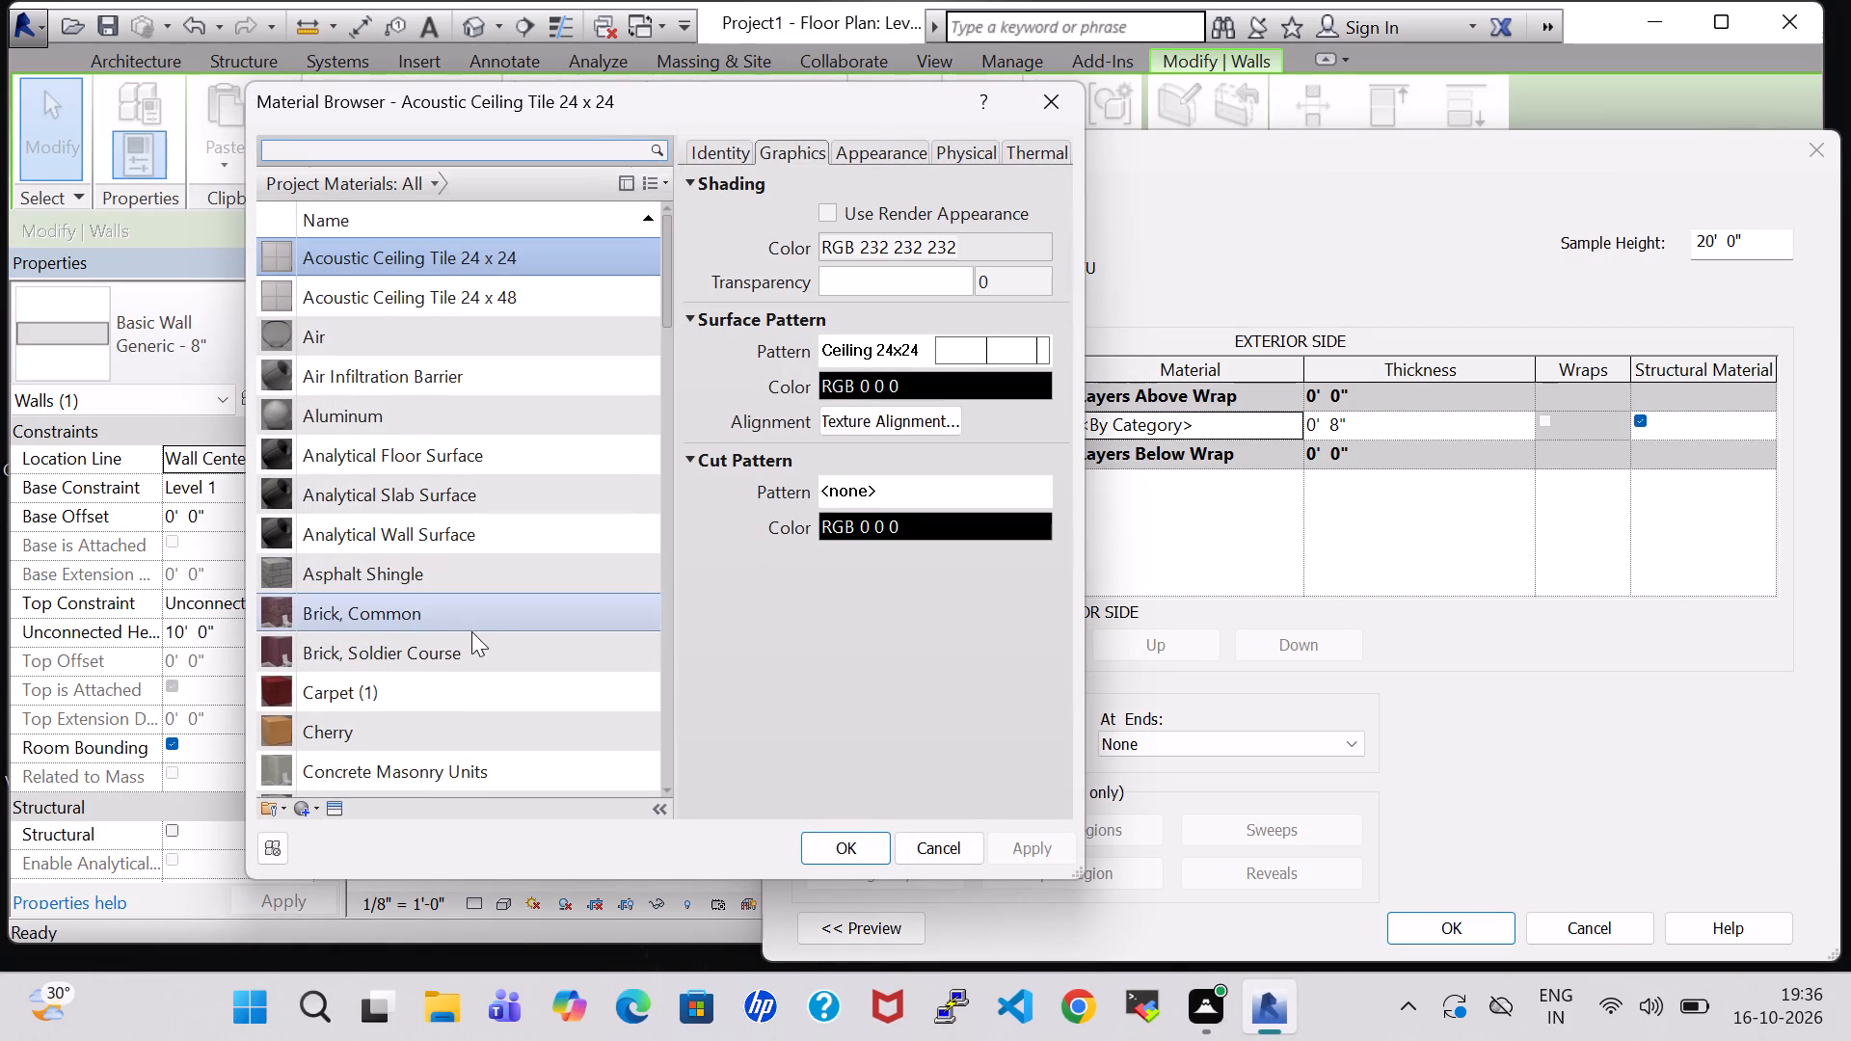
click(375, 623)
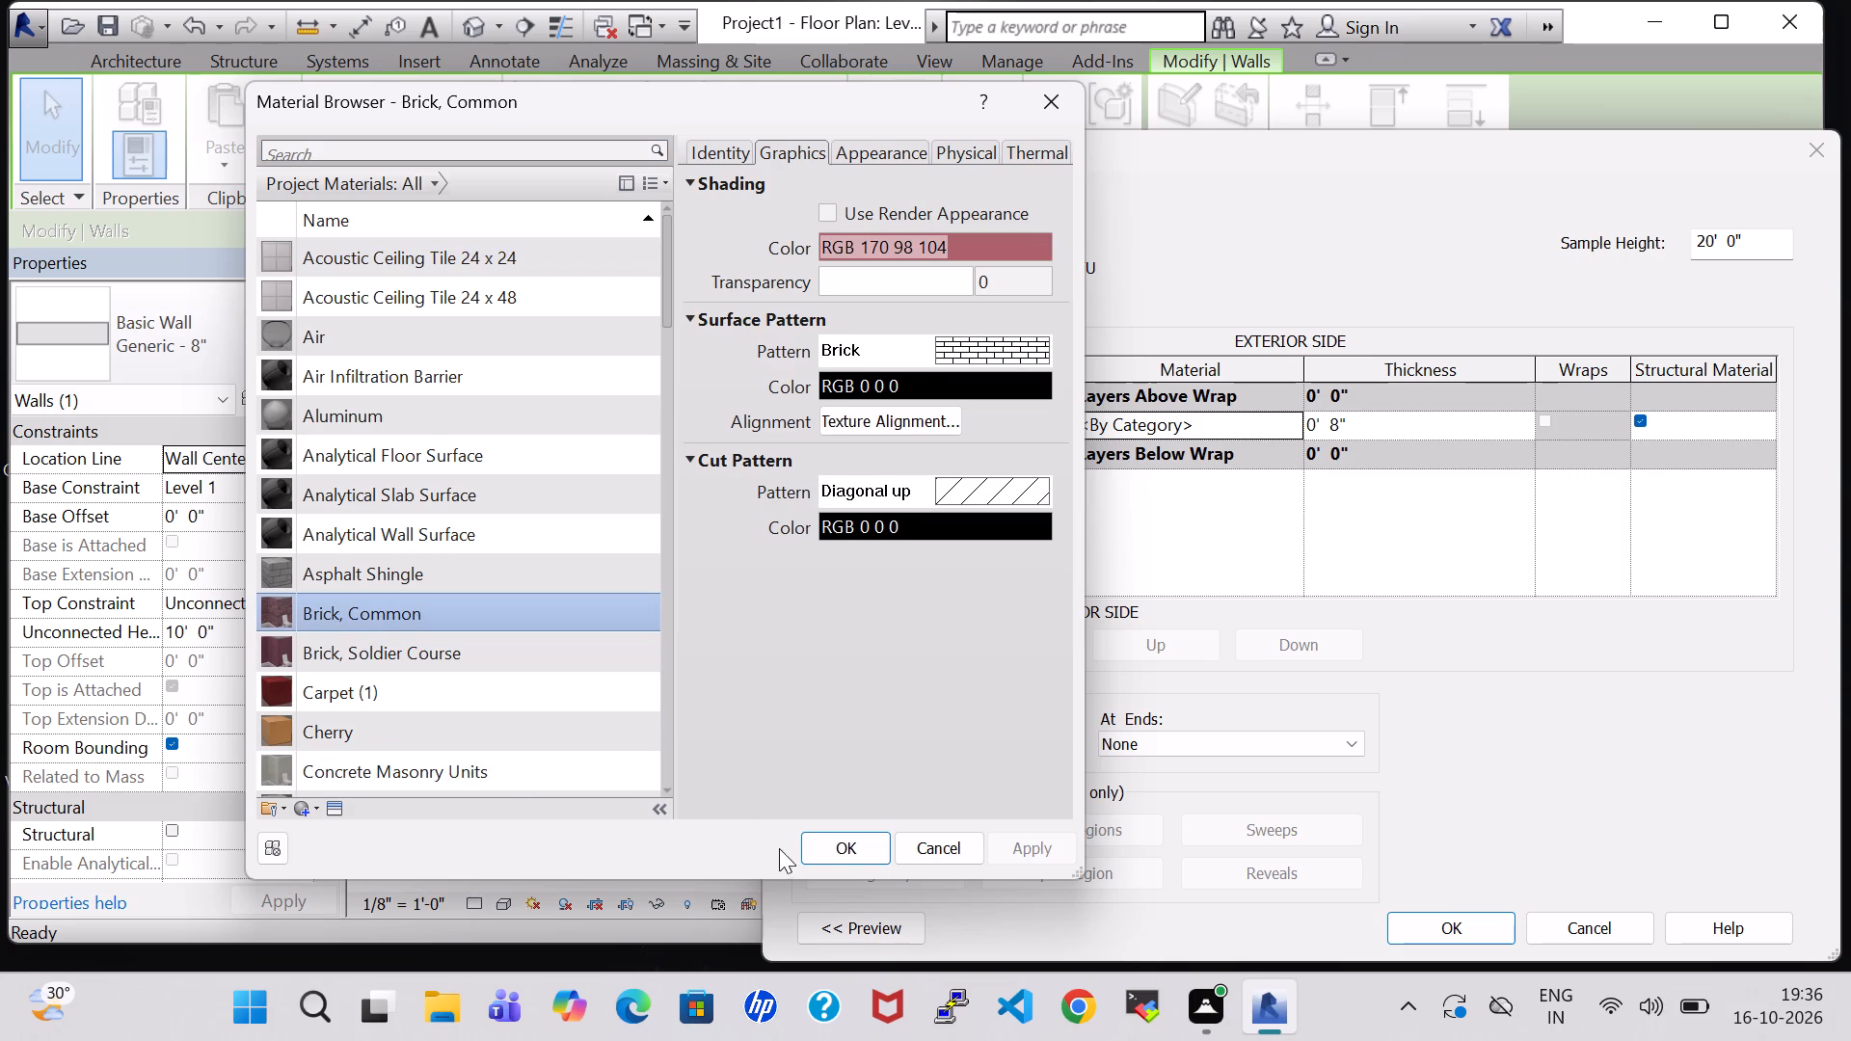
click(837, 849)
click(1442, 931)
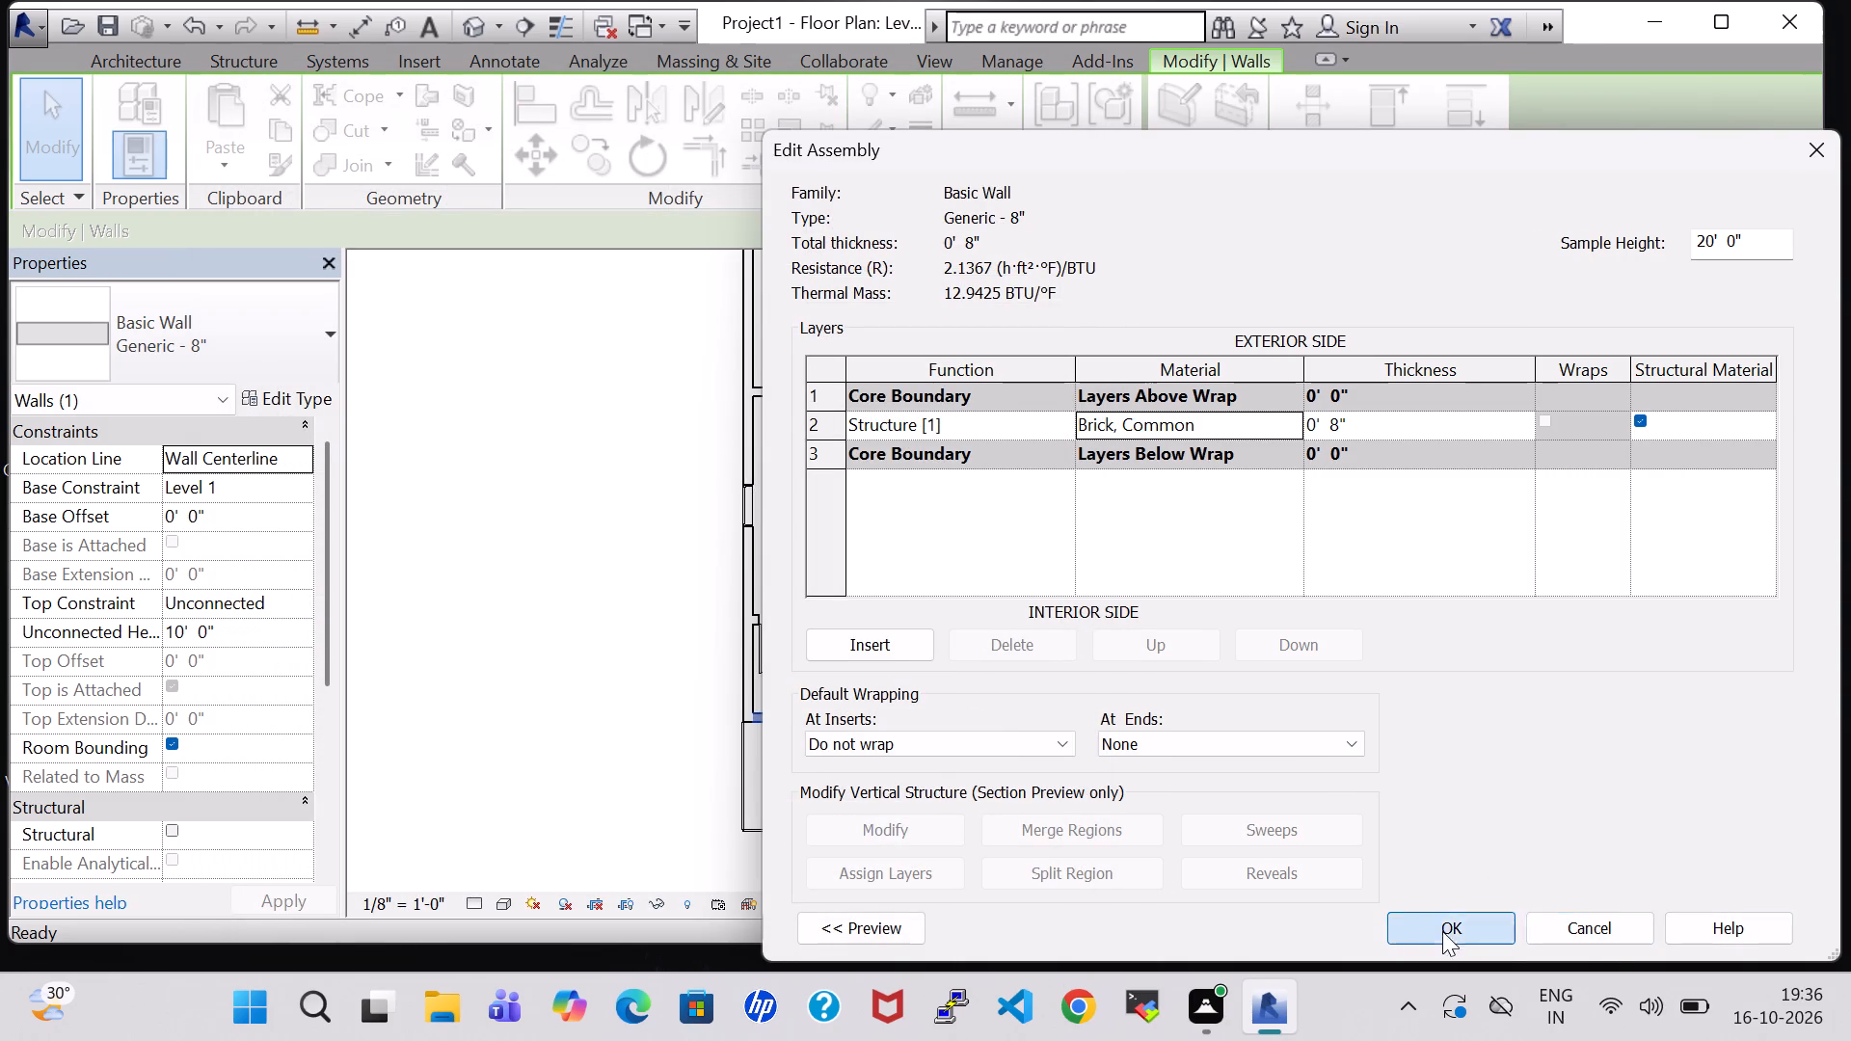
click(1747, 929)
click(1472, 937)
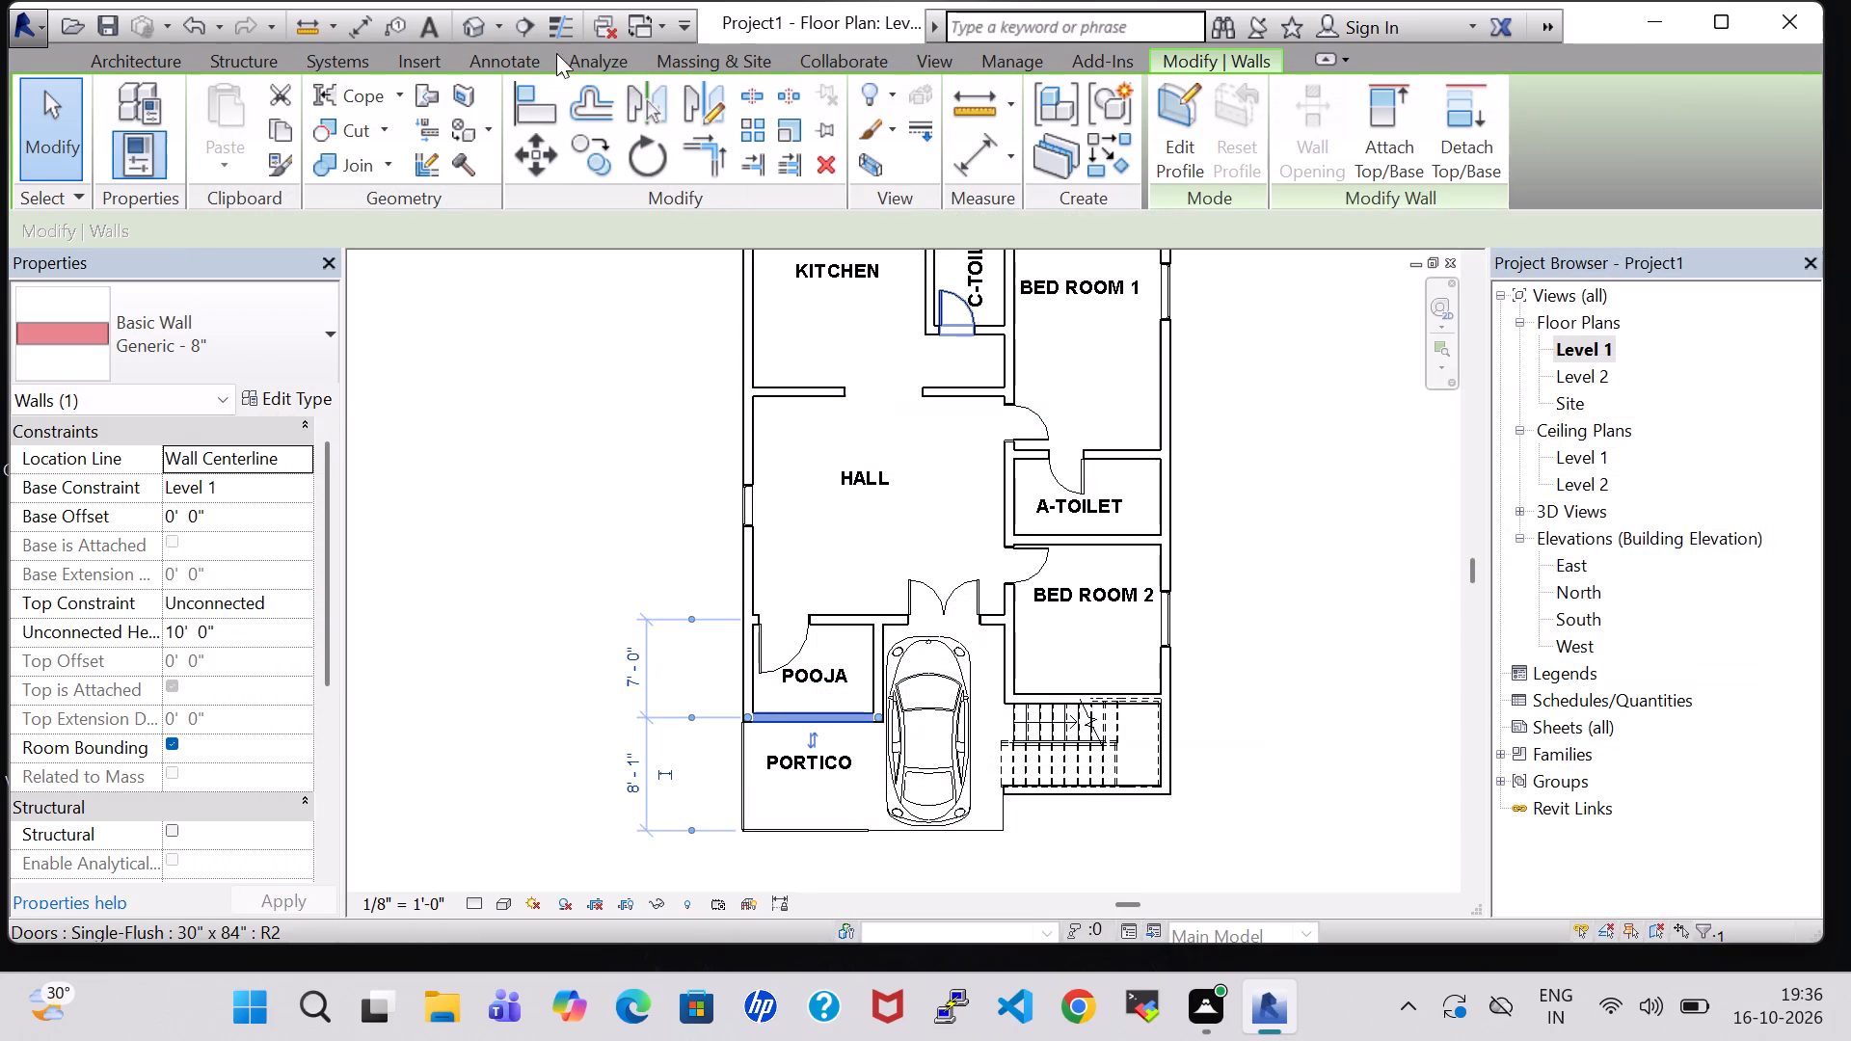
Examine the walls' brick material in the 3D view from the front, side and above.
click(461, 24)
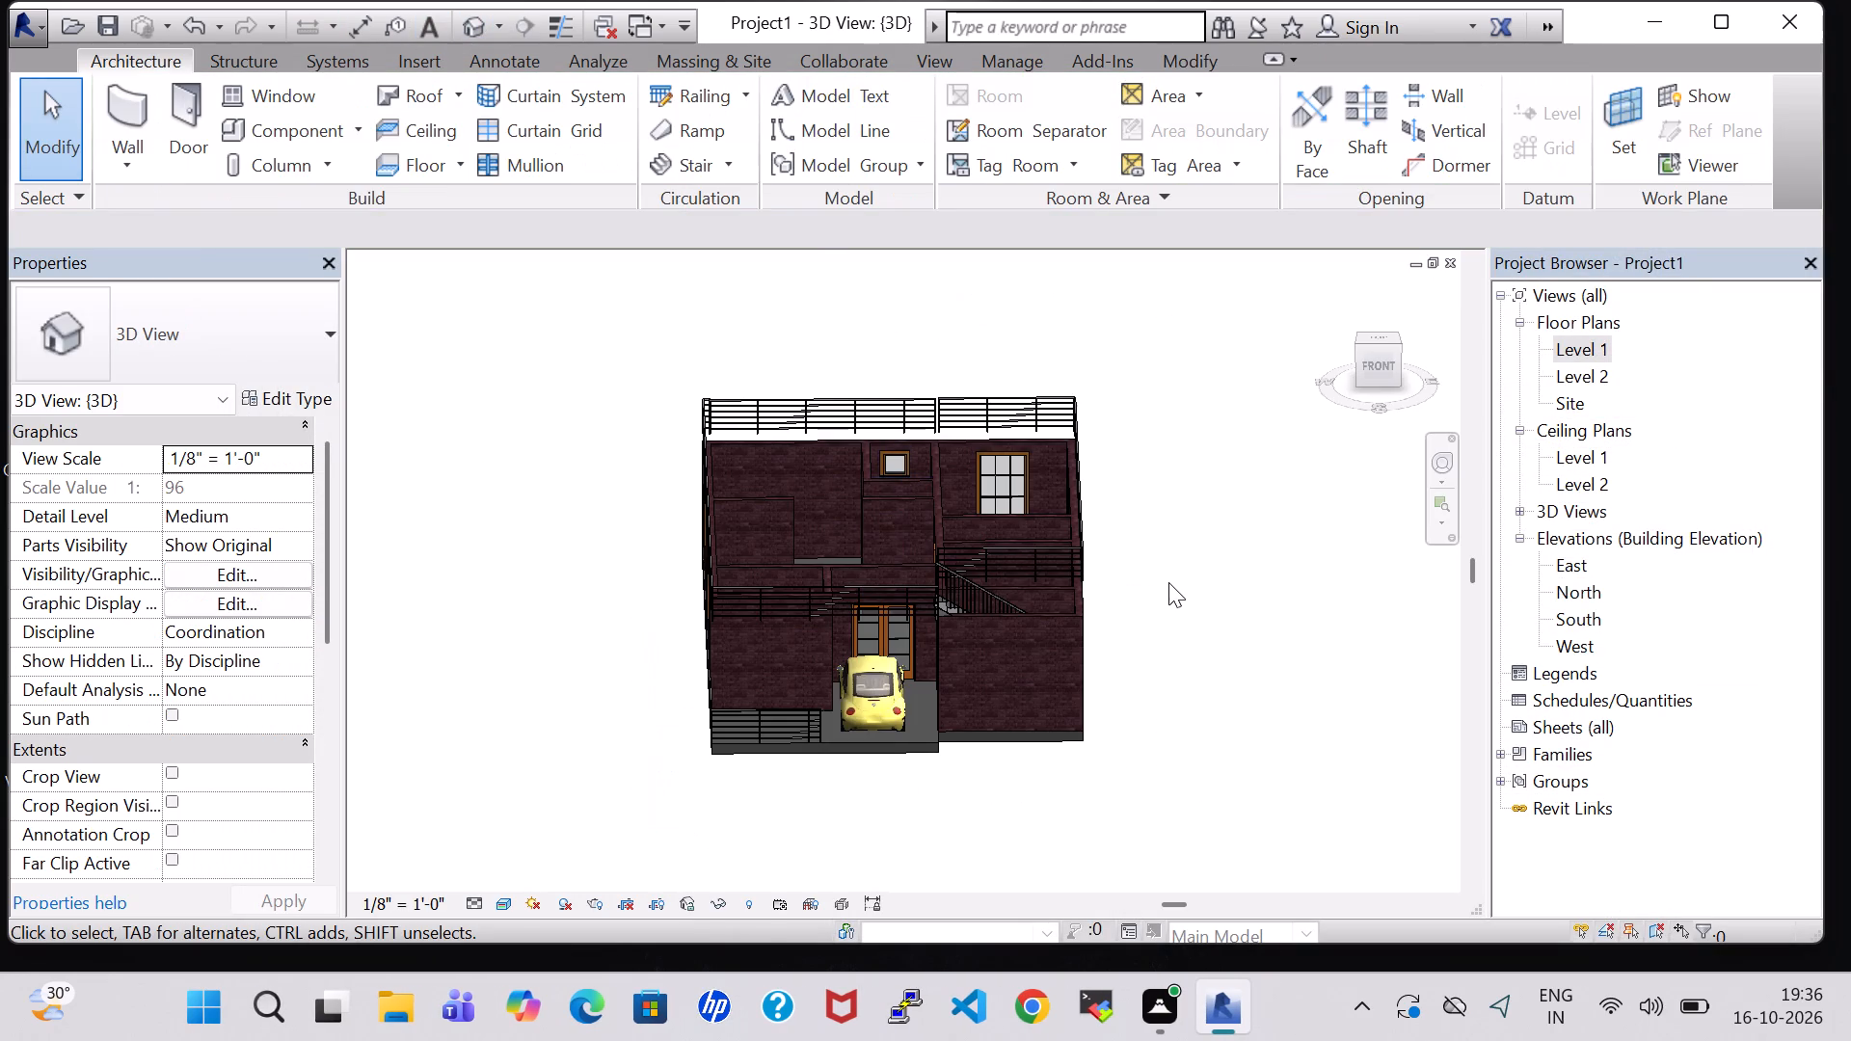
shift+middle_drag(1168, 582, 1153, 476)
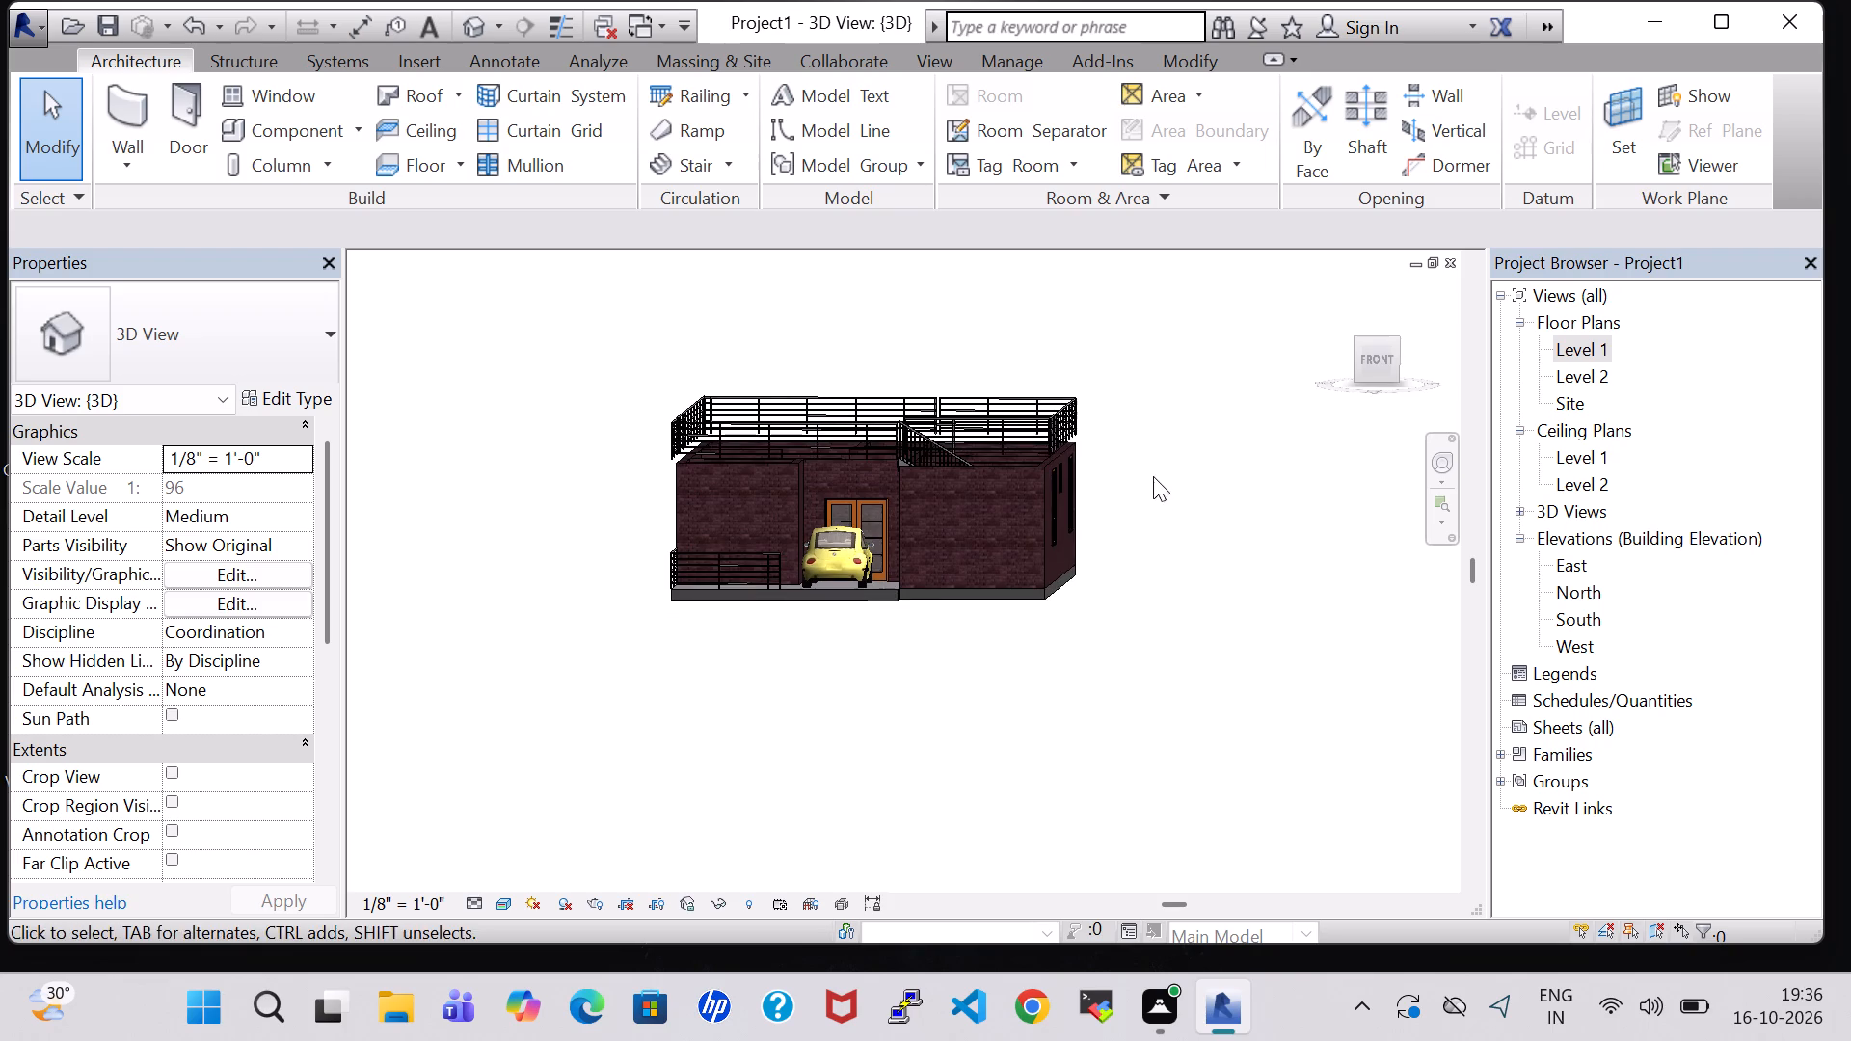
shift+middle_drag(1145, 472, 1215, 538)
scroll(1215, 538, up, 3)
scroll(1260, 635, up, 1)
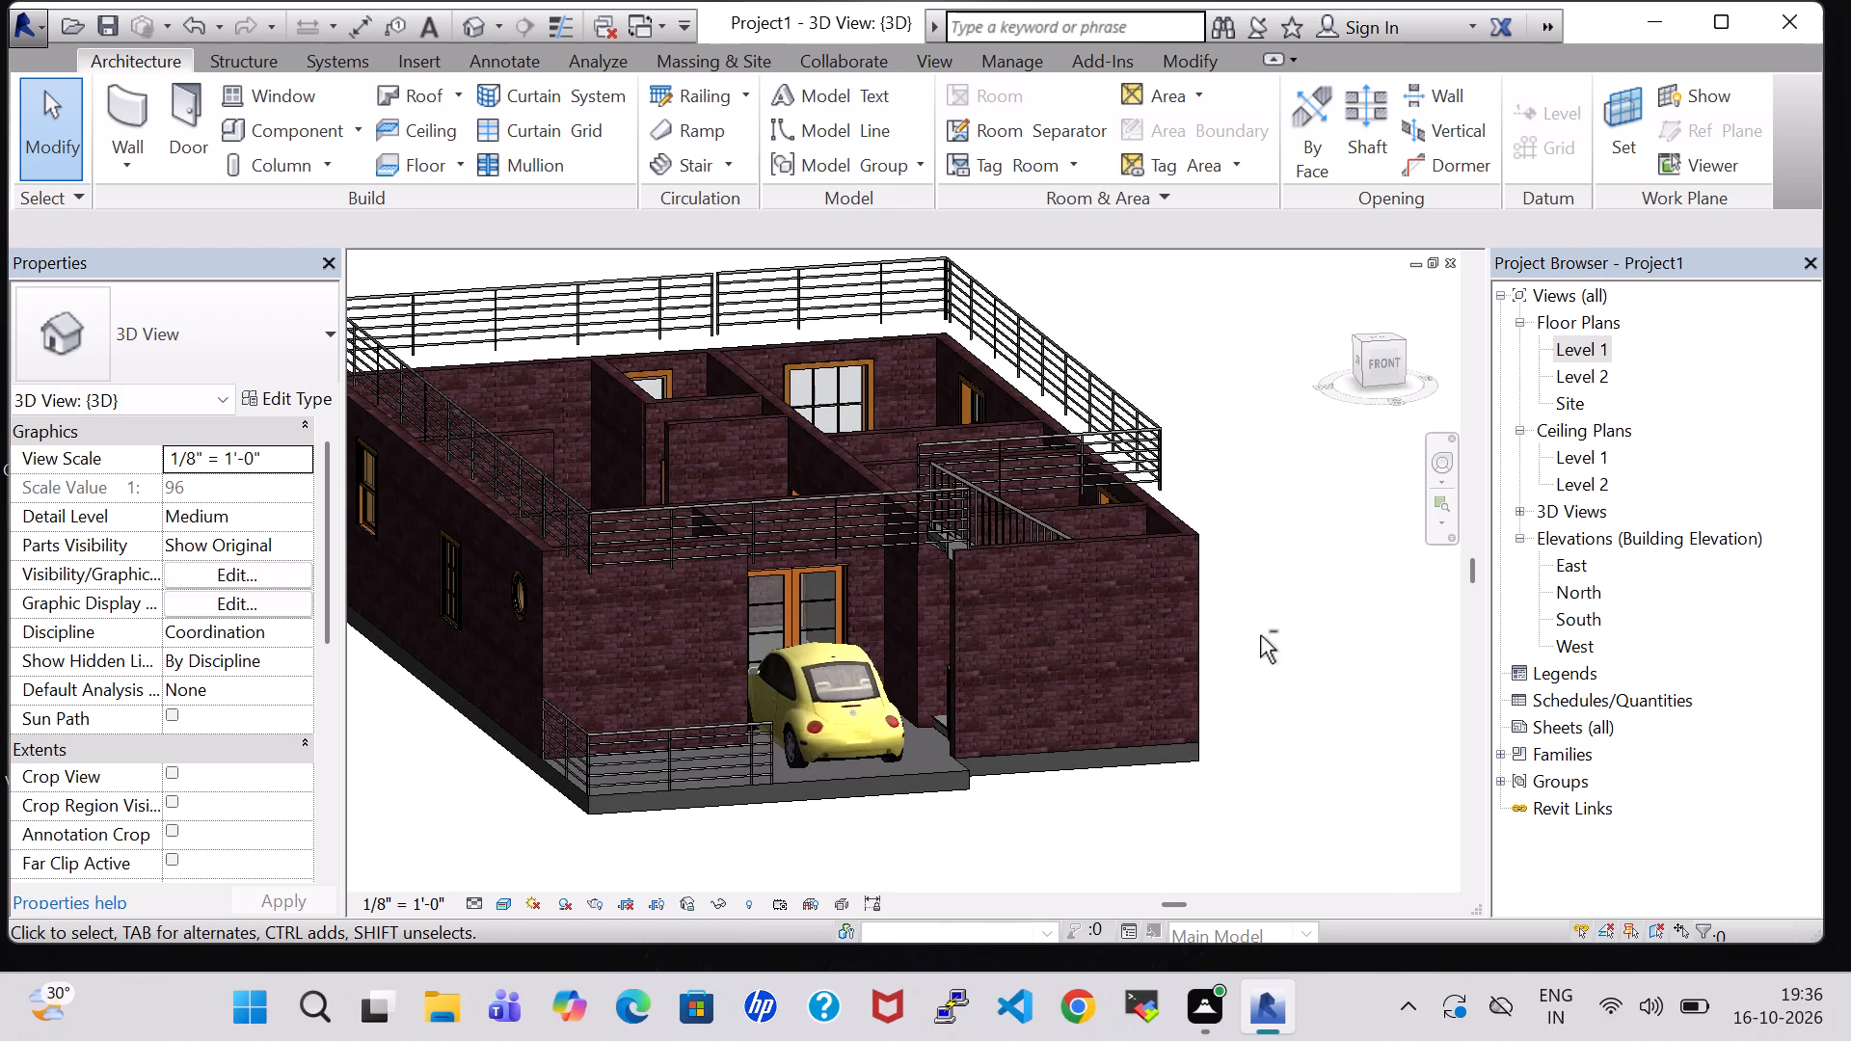
shift+middle_drag(1260, 635, 1260, 677)
shift+middle_drag(1230, 514, 1344, 574)
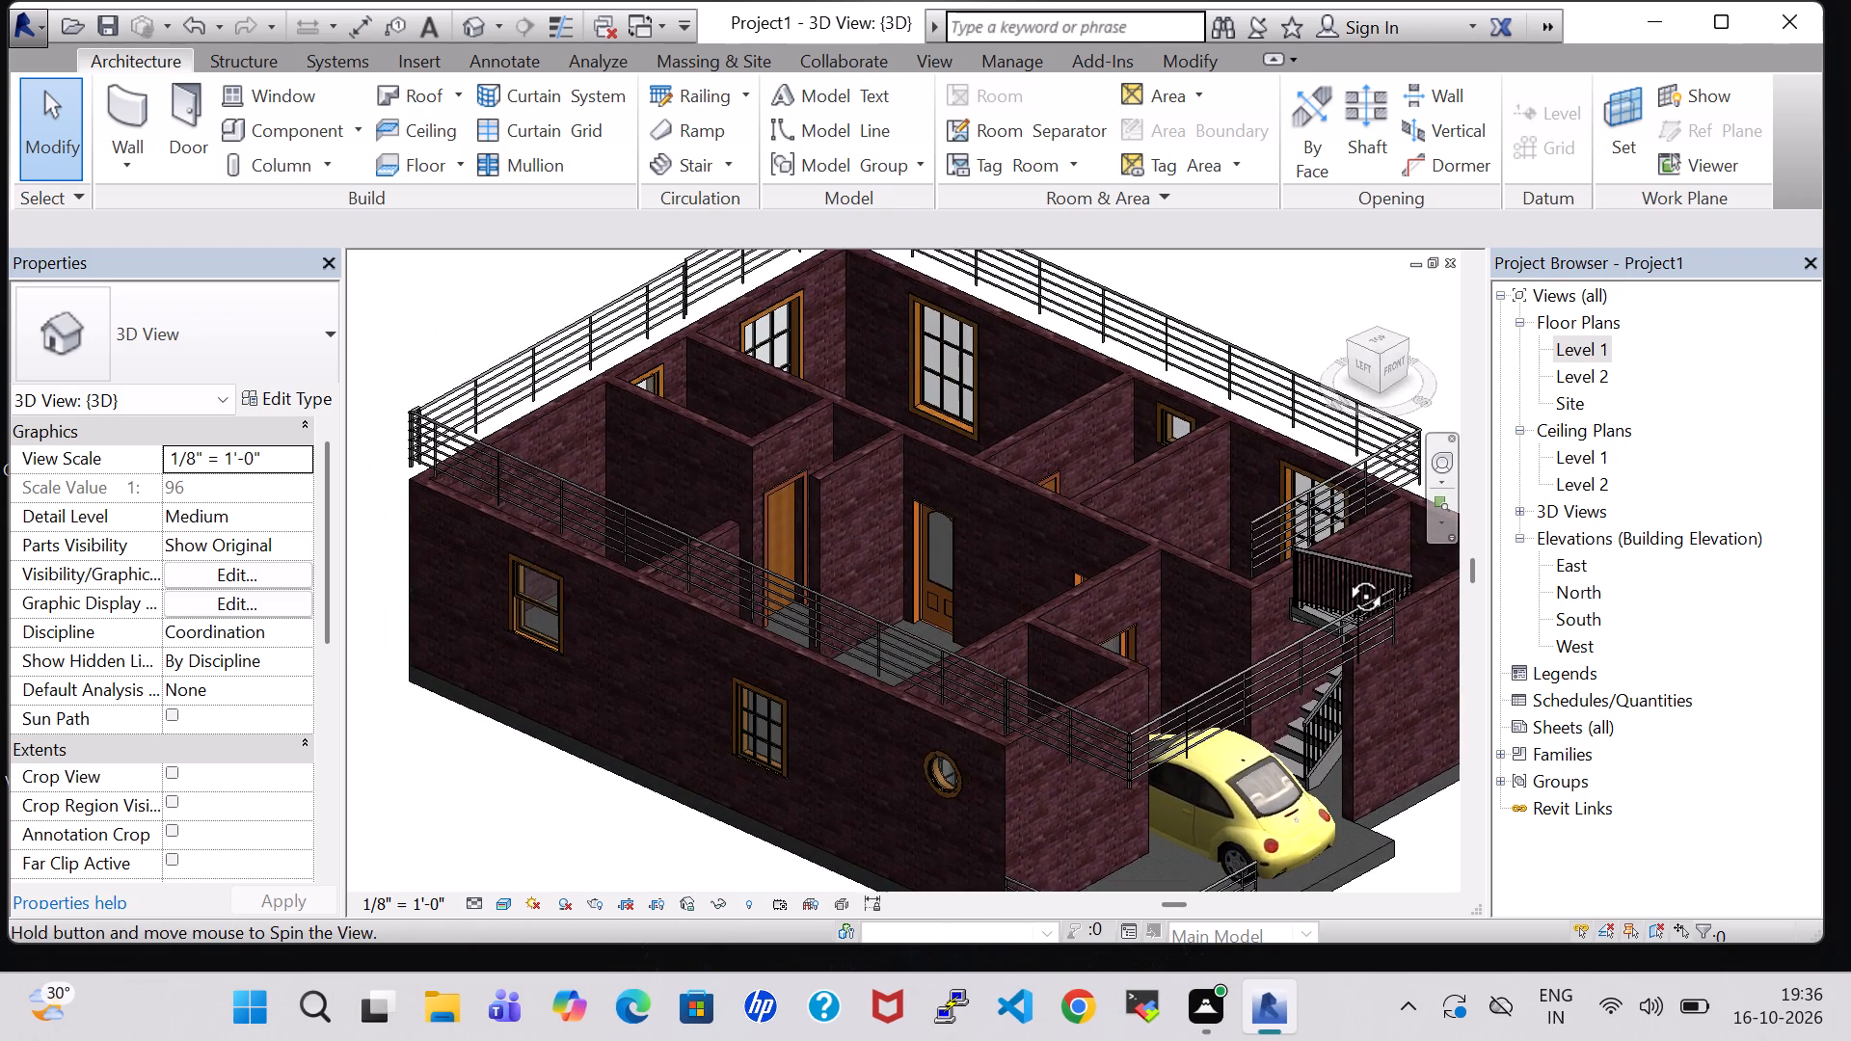
shift+middle_drag(1344, 574, 1231, 551)
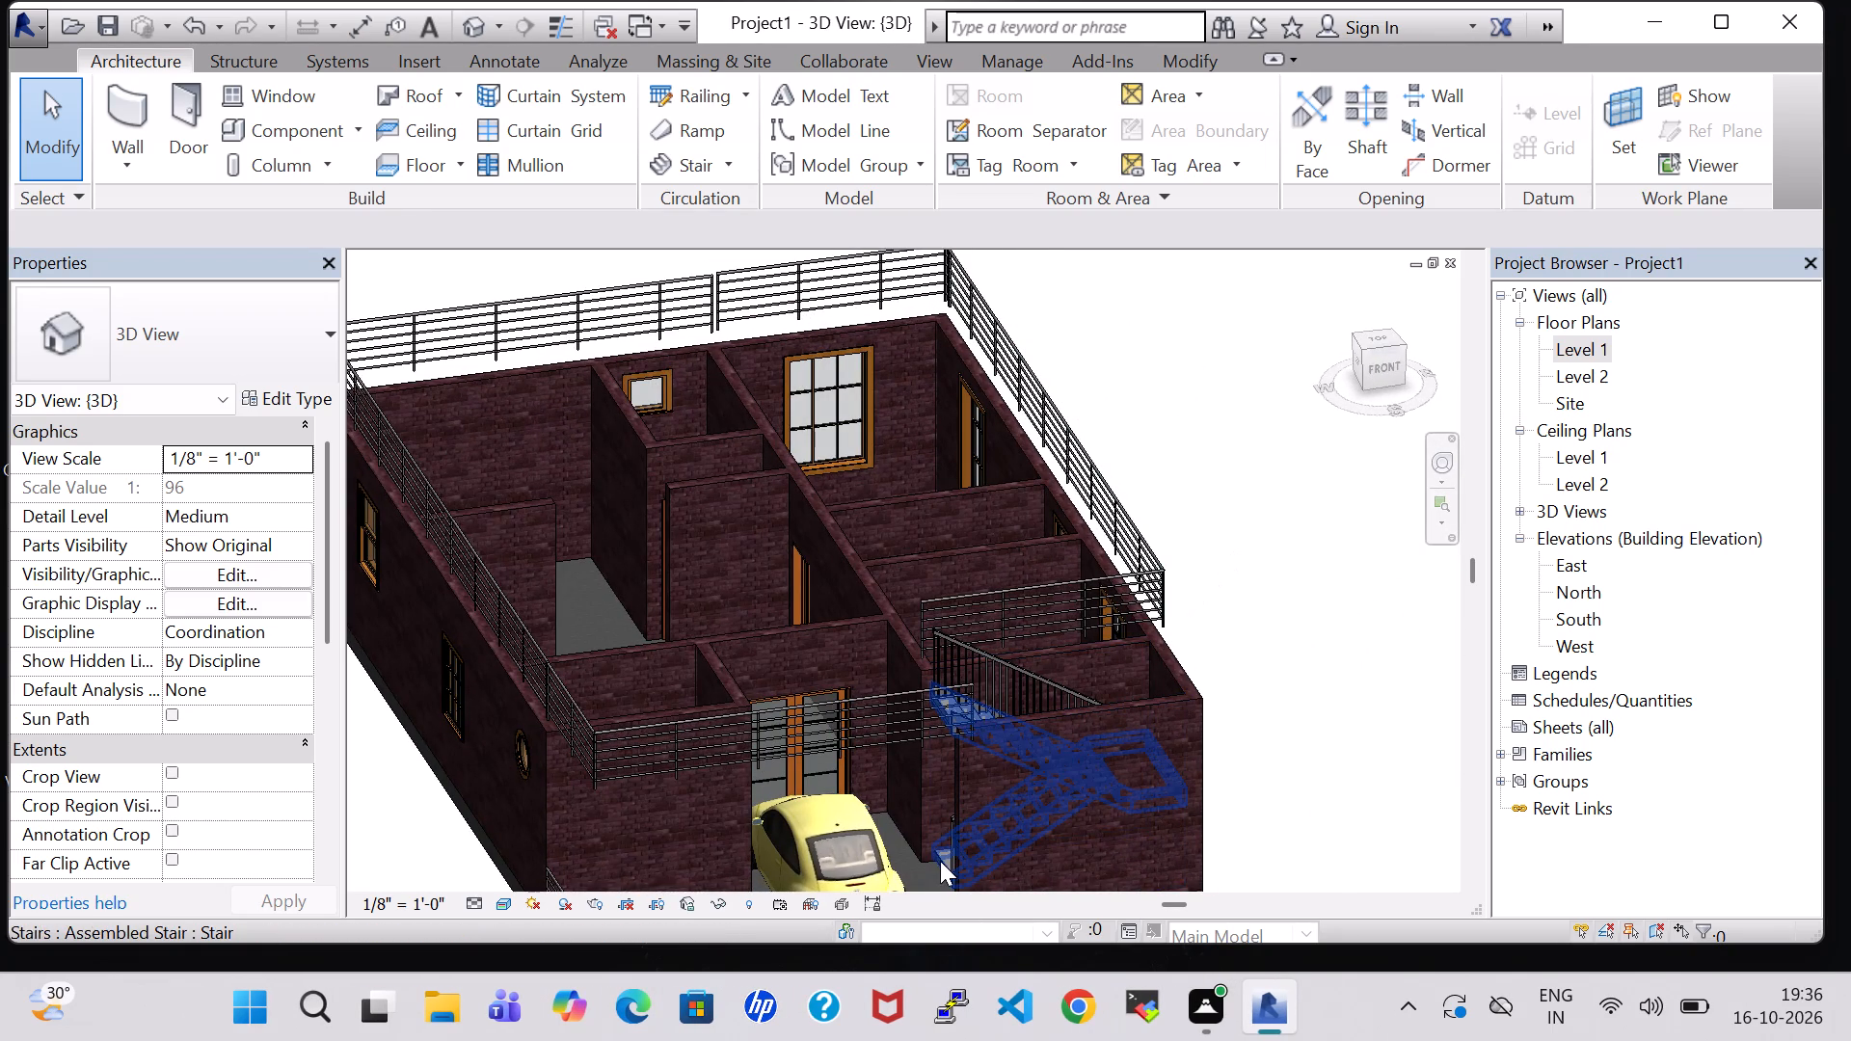
Select the assembled stair beside the car and review its type properties and stair calculation rules.
click(940, 861)
click(264, 406)
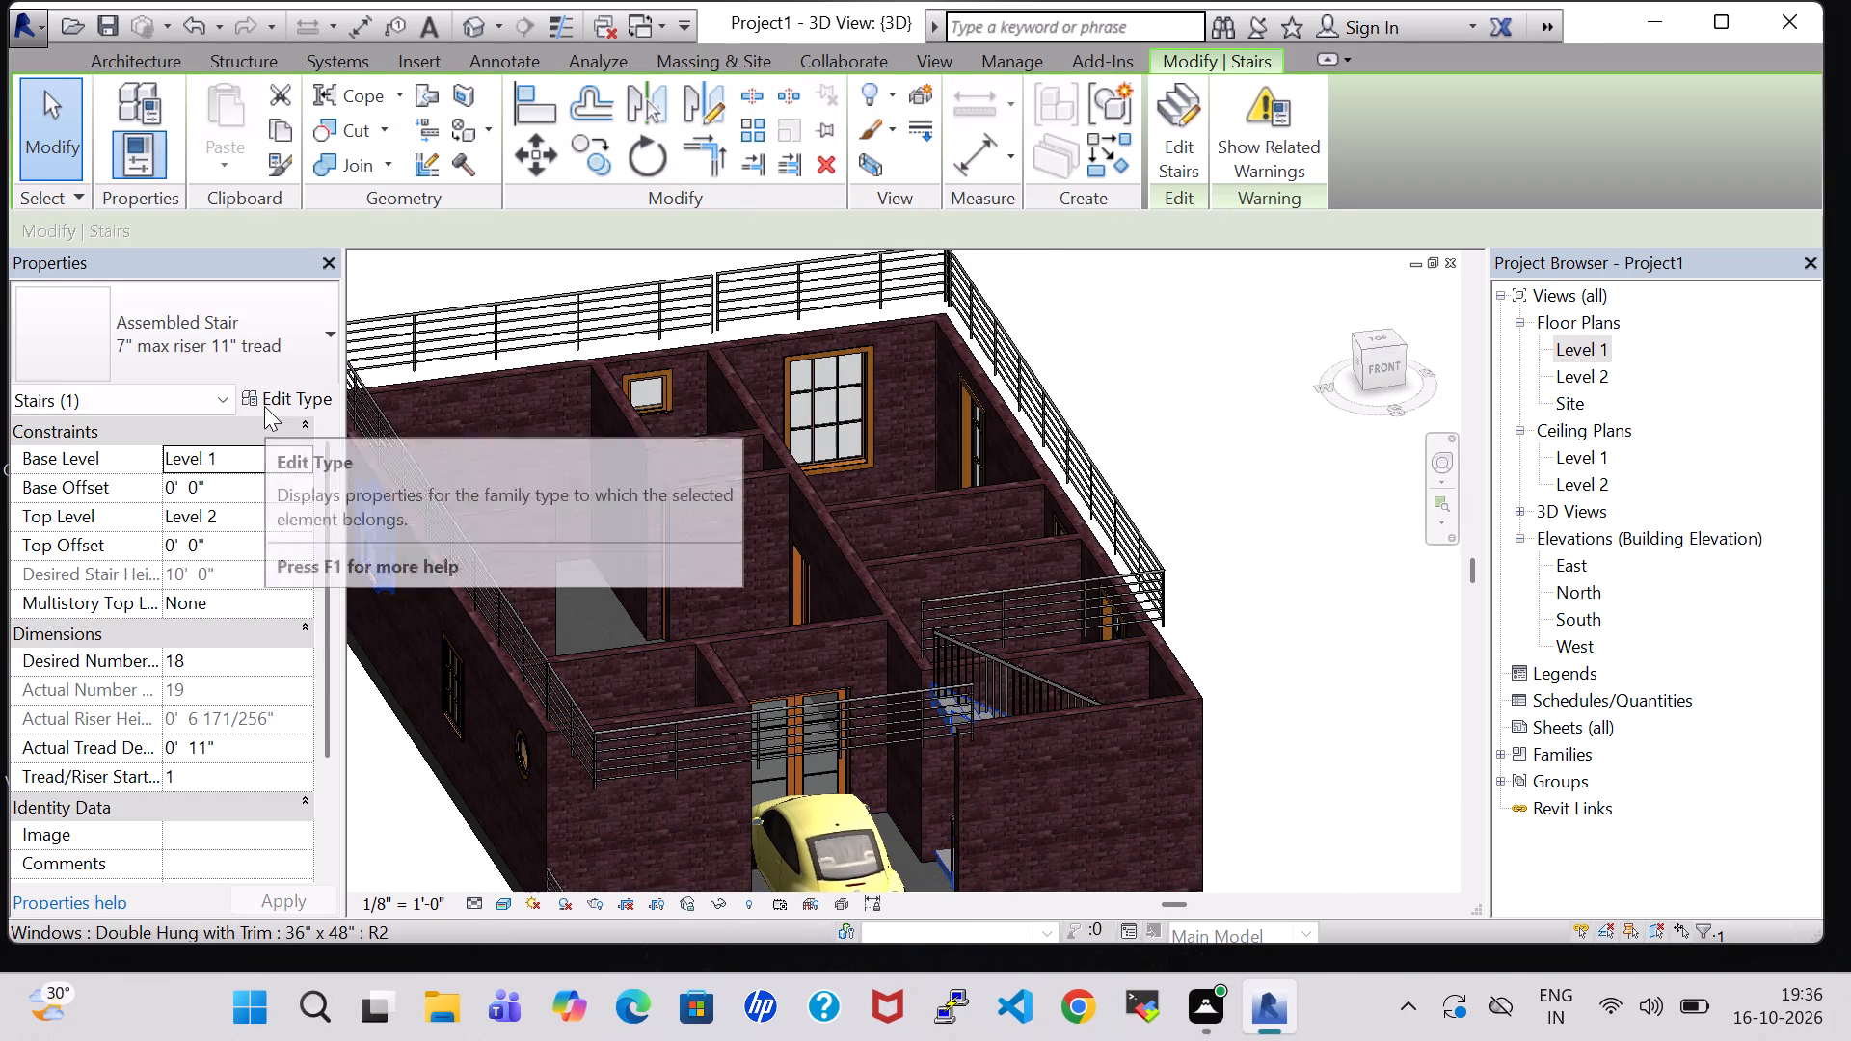
click(1442, 512)
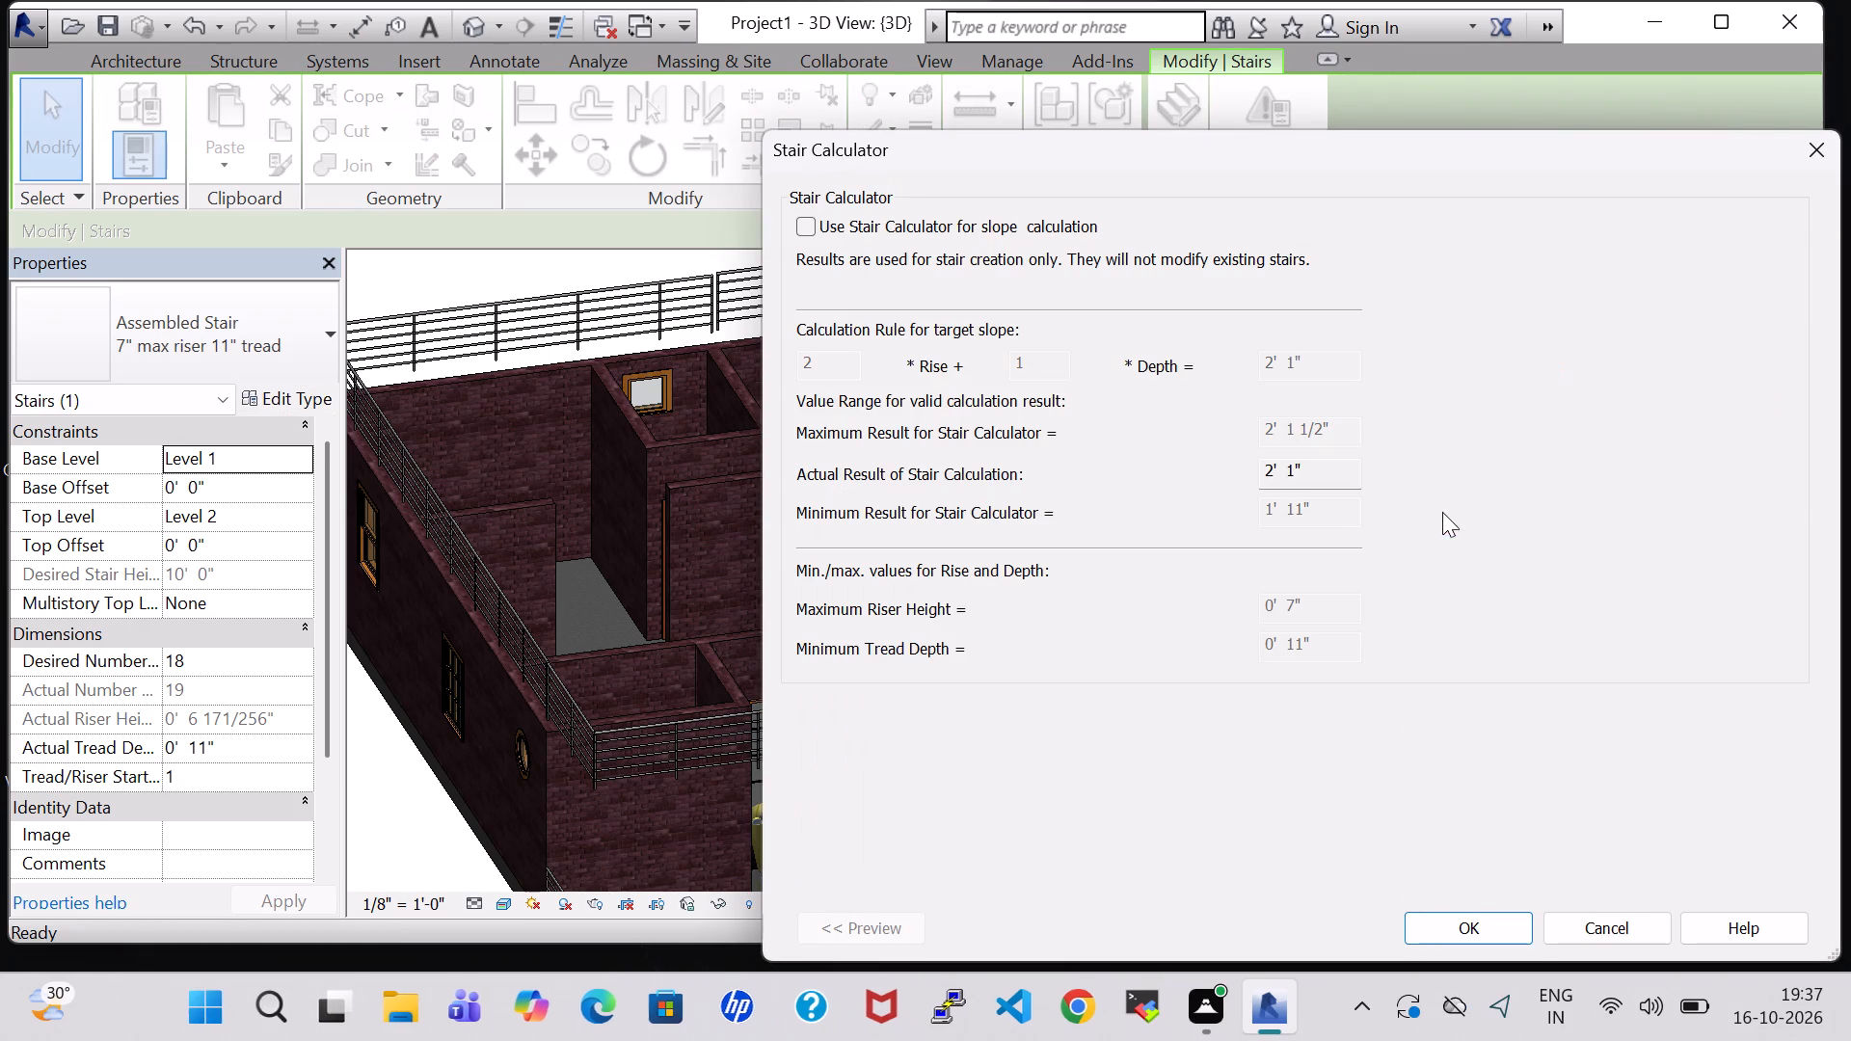
click(1446, 916)
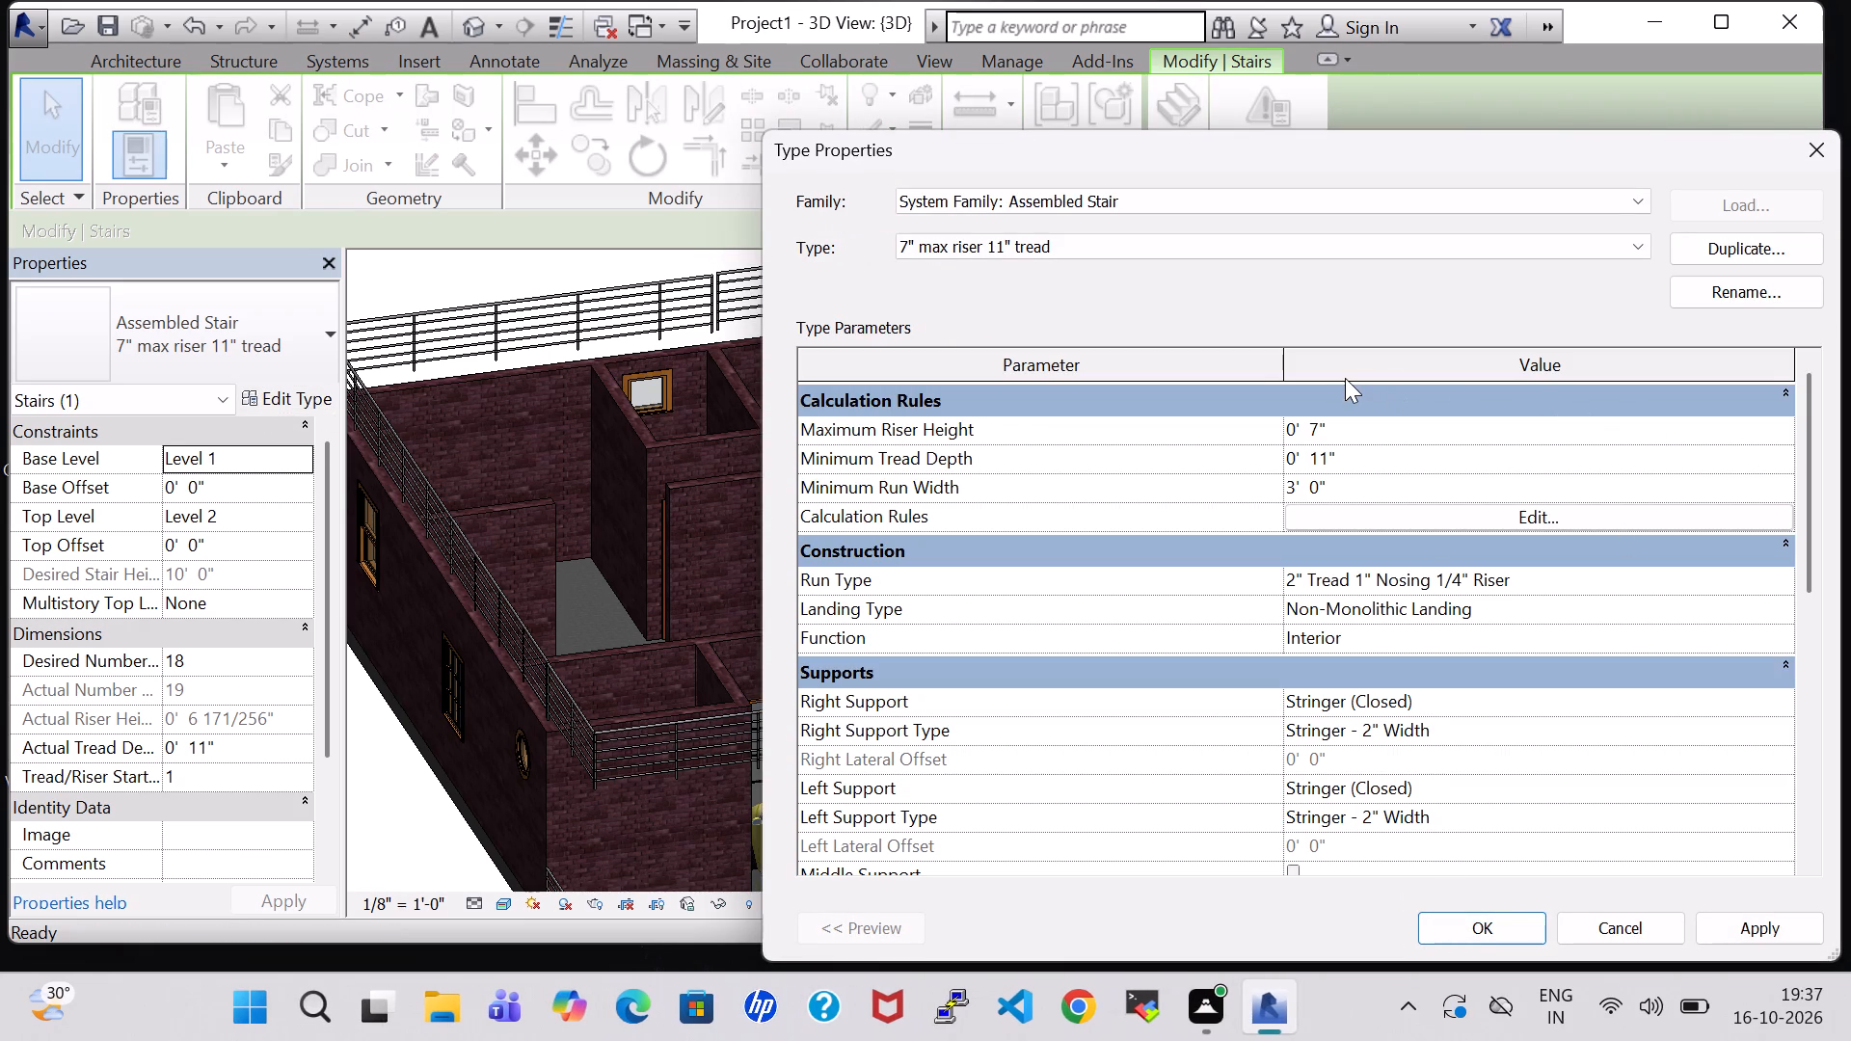
scroll(1427, 547, down, 1)
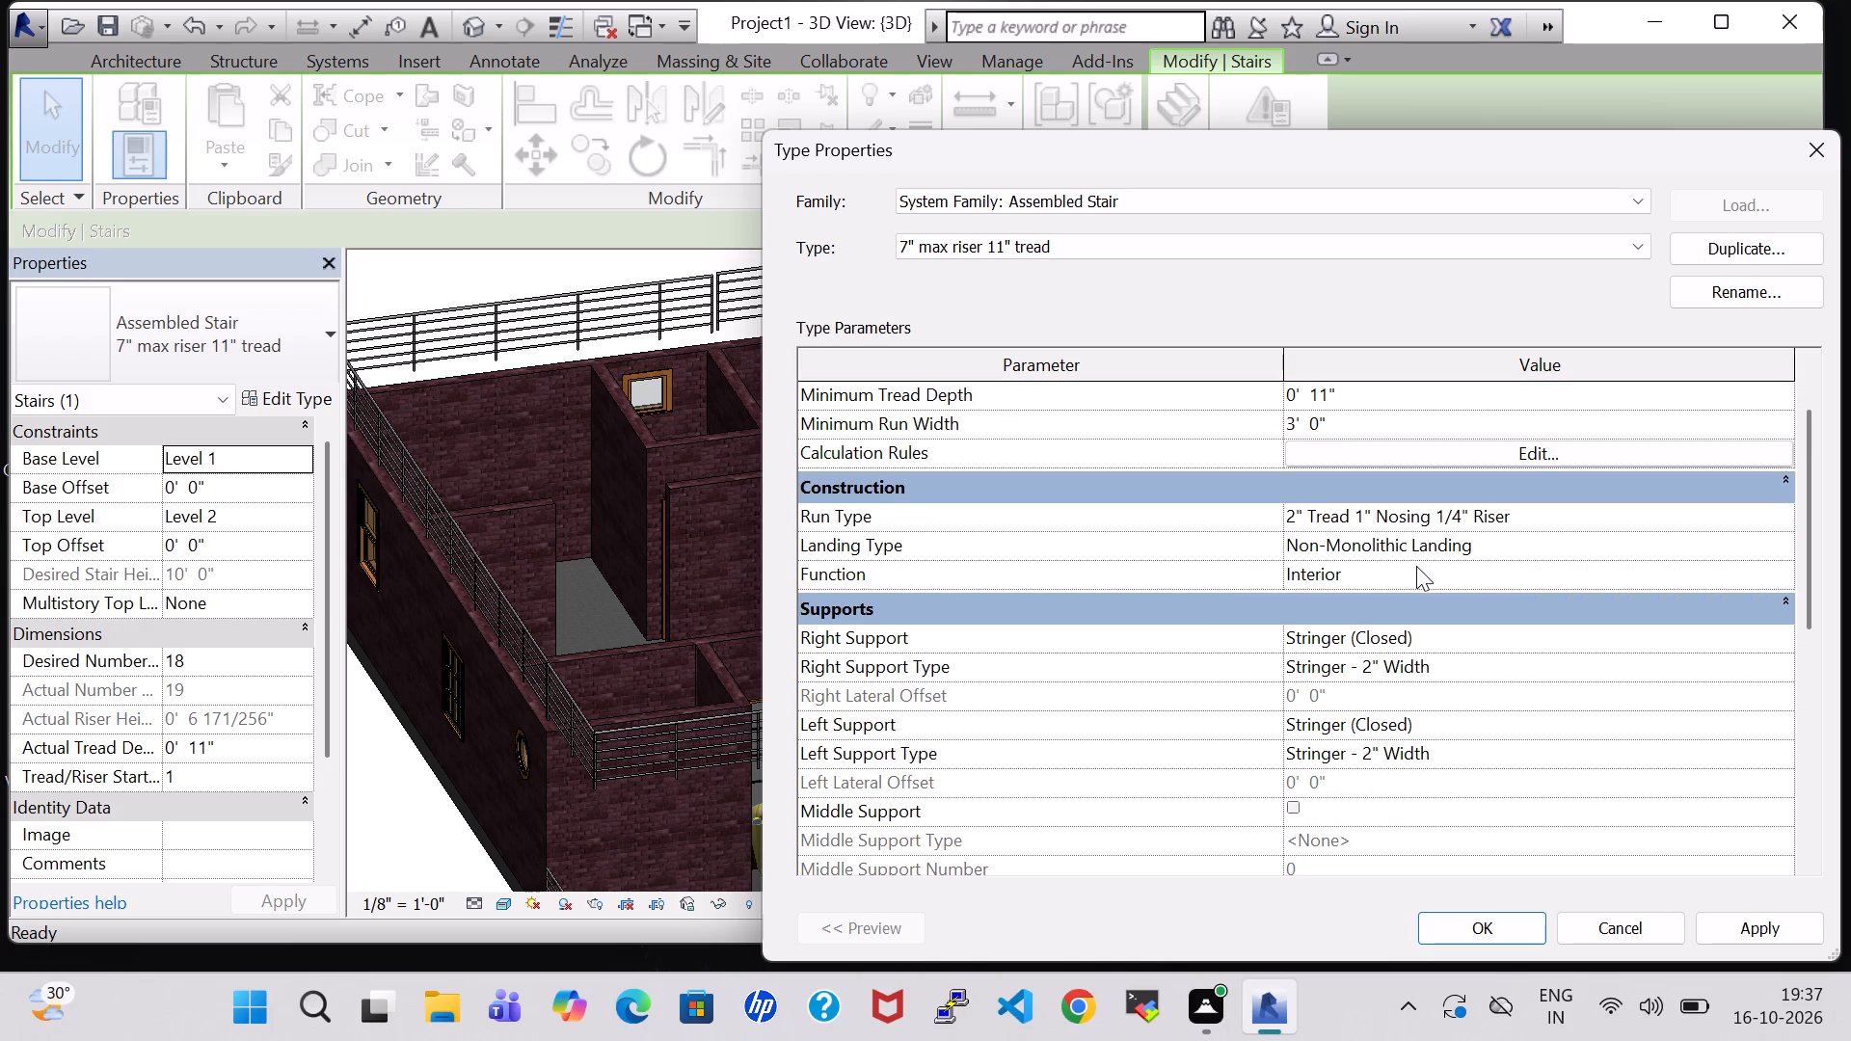
scroll(1414, 566, down, 2)
scroll(1464, 751, down, 4)
scroll(1459, 755, up, 4)
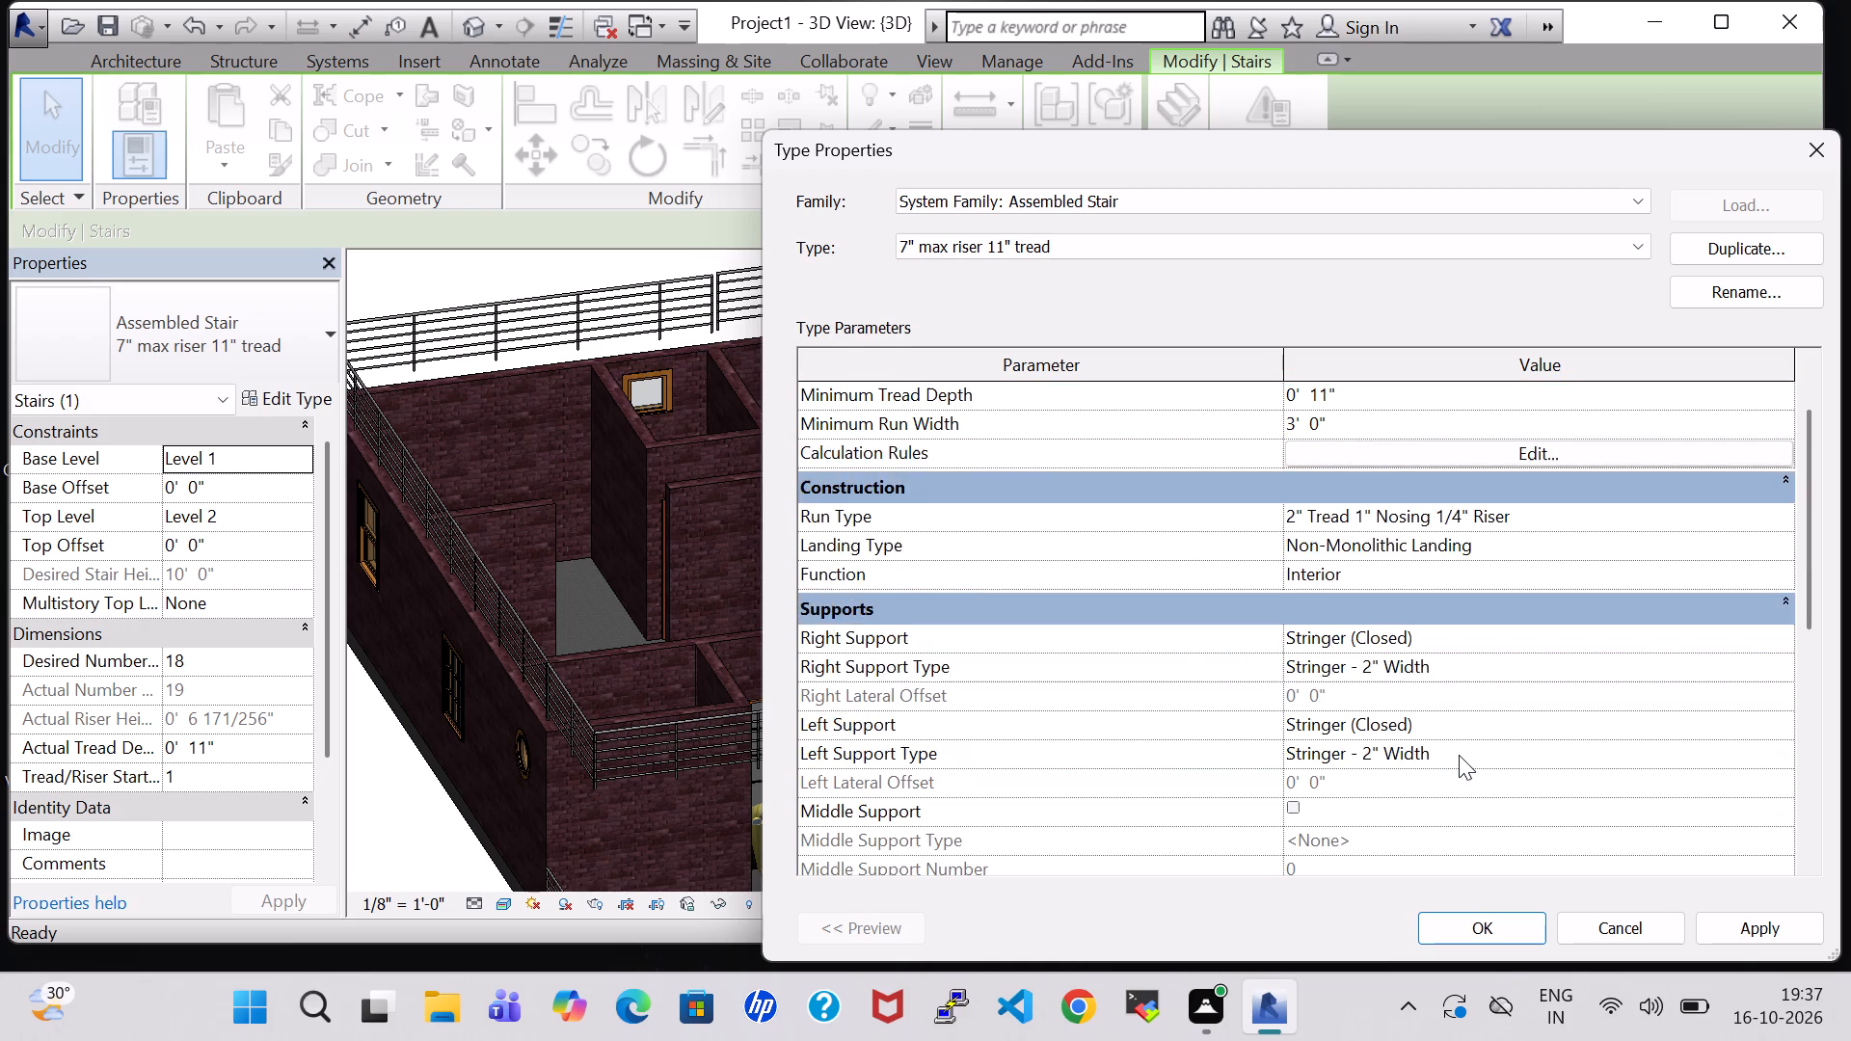
scroll(1459, 755, up, 8)
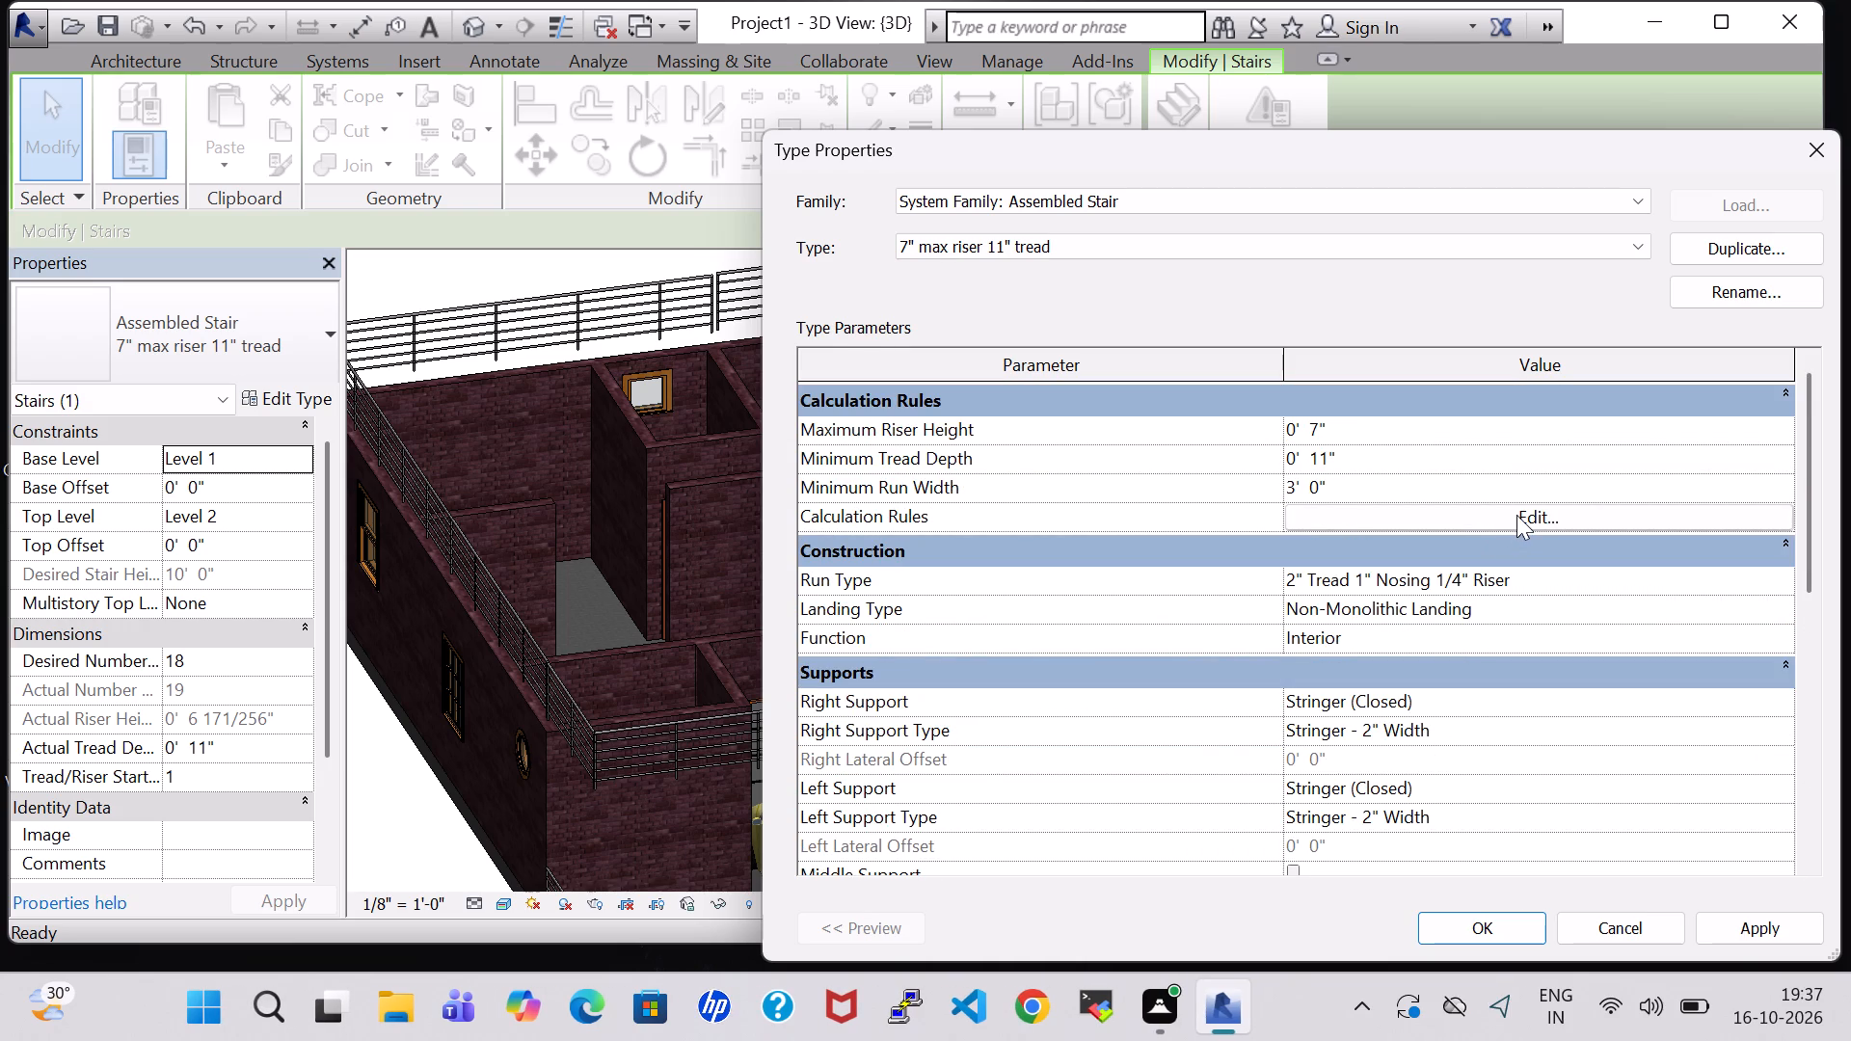
Review the stair type's calculation rules, supports and function options, leaving the type properties without changes.
click(1516, 515)
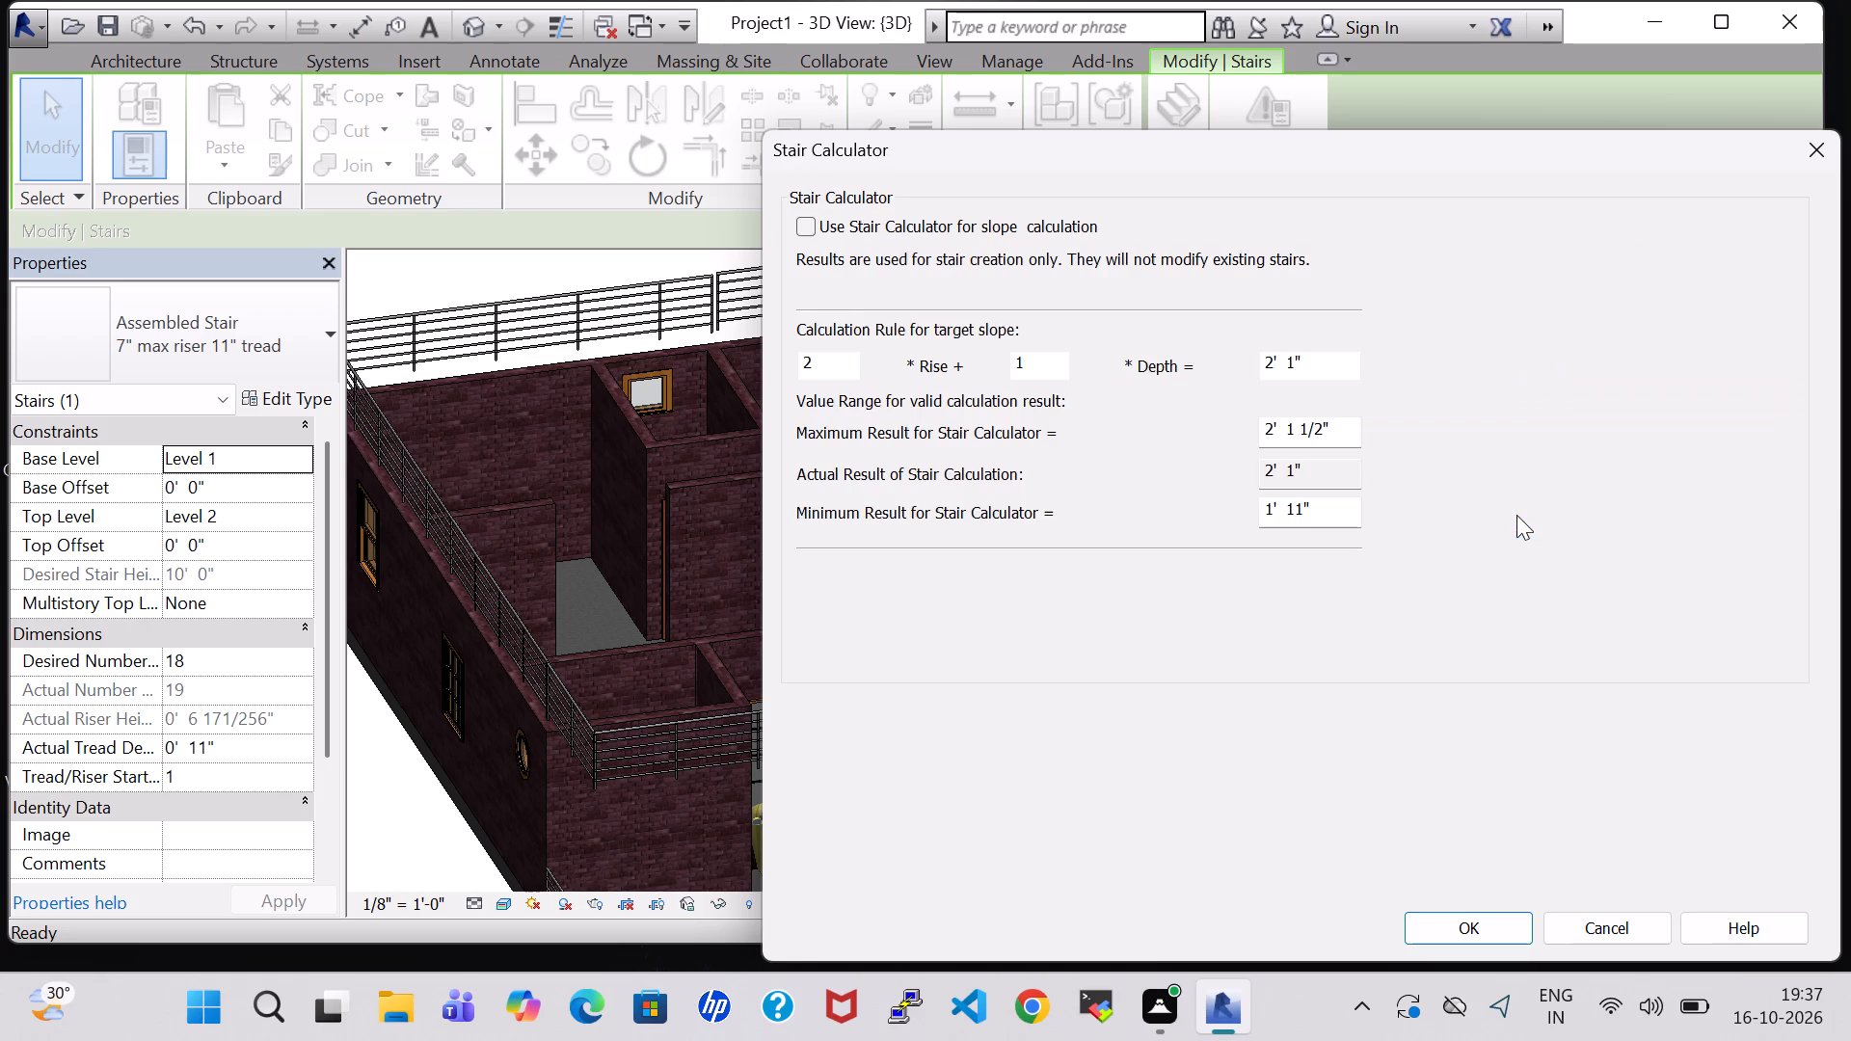
click(1491, 934)
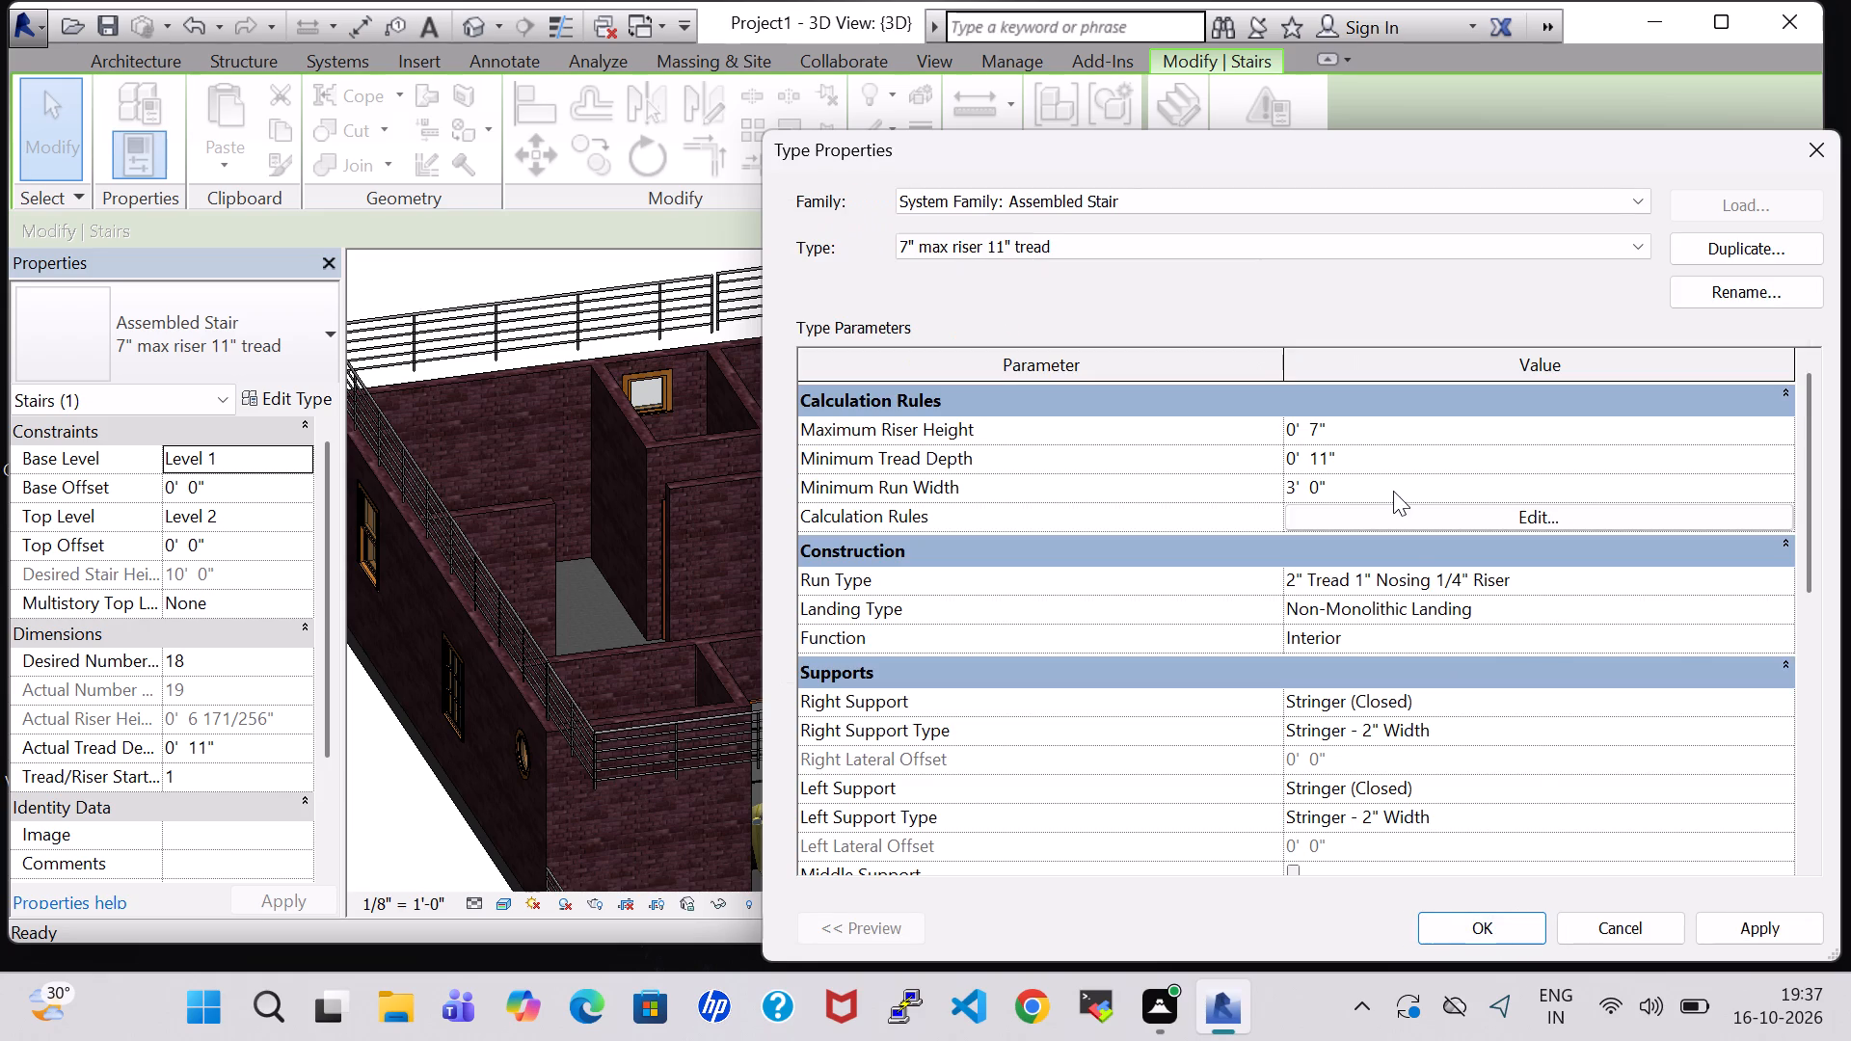
scroll(1354, 384, down, 3)
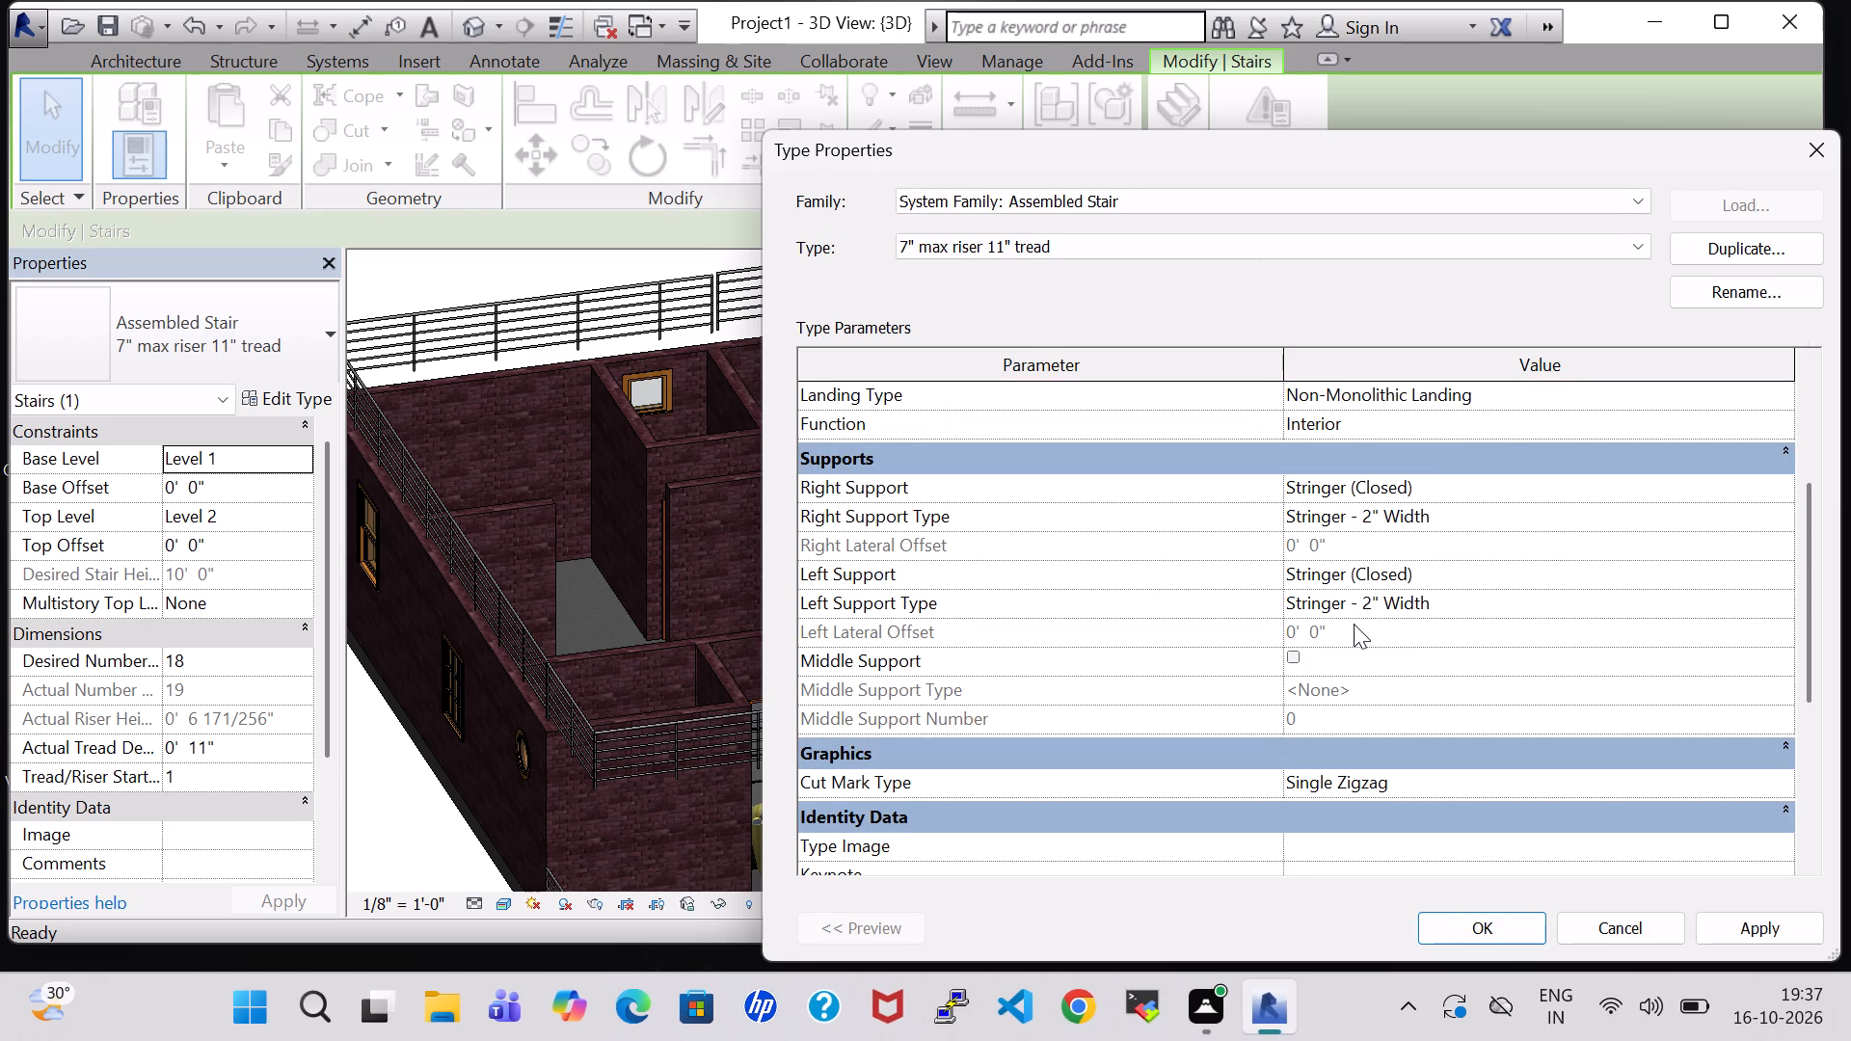
scroll(1339, 623, down, 2)
scroll(1224, 662, down, 2)
scroll(1224, 664, up, 6)
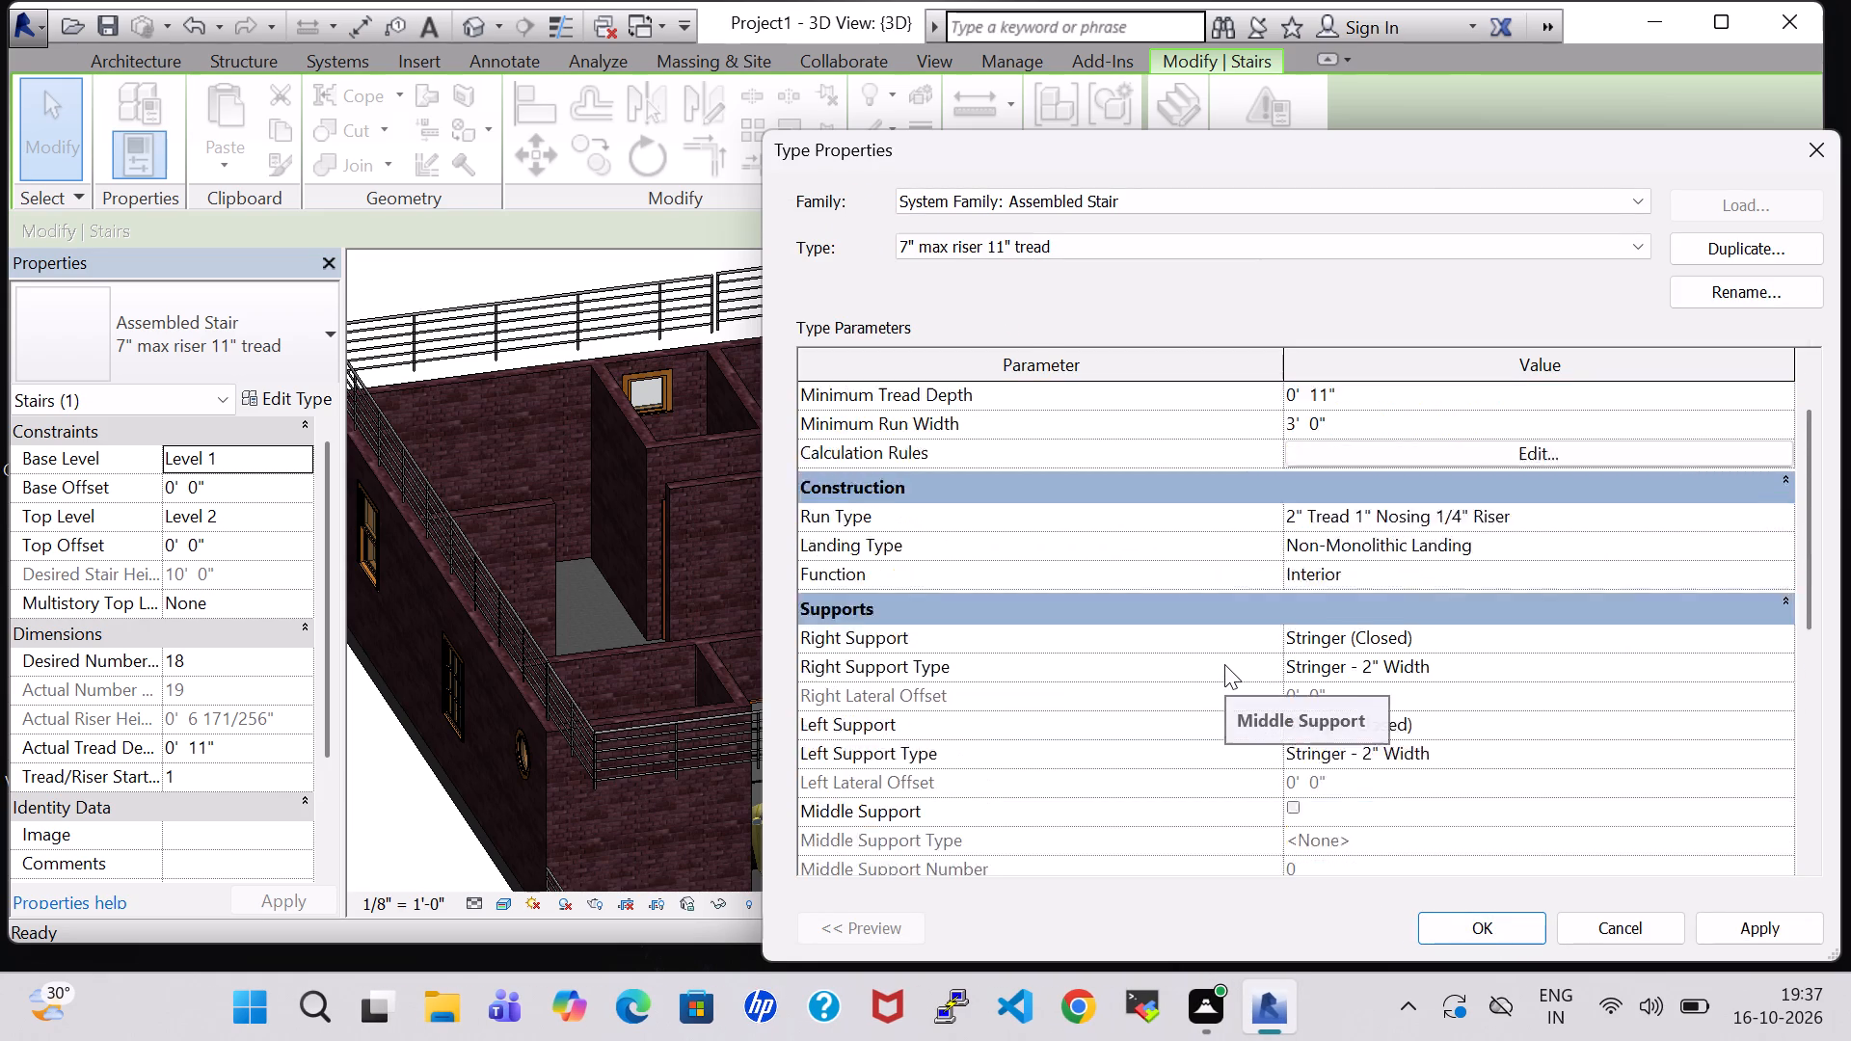
scroll(1224, 664, up, 2)
click(1307, 633)
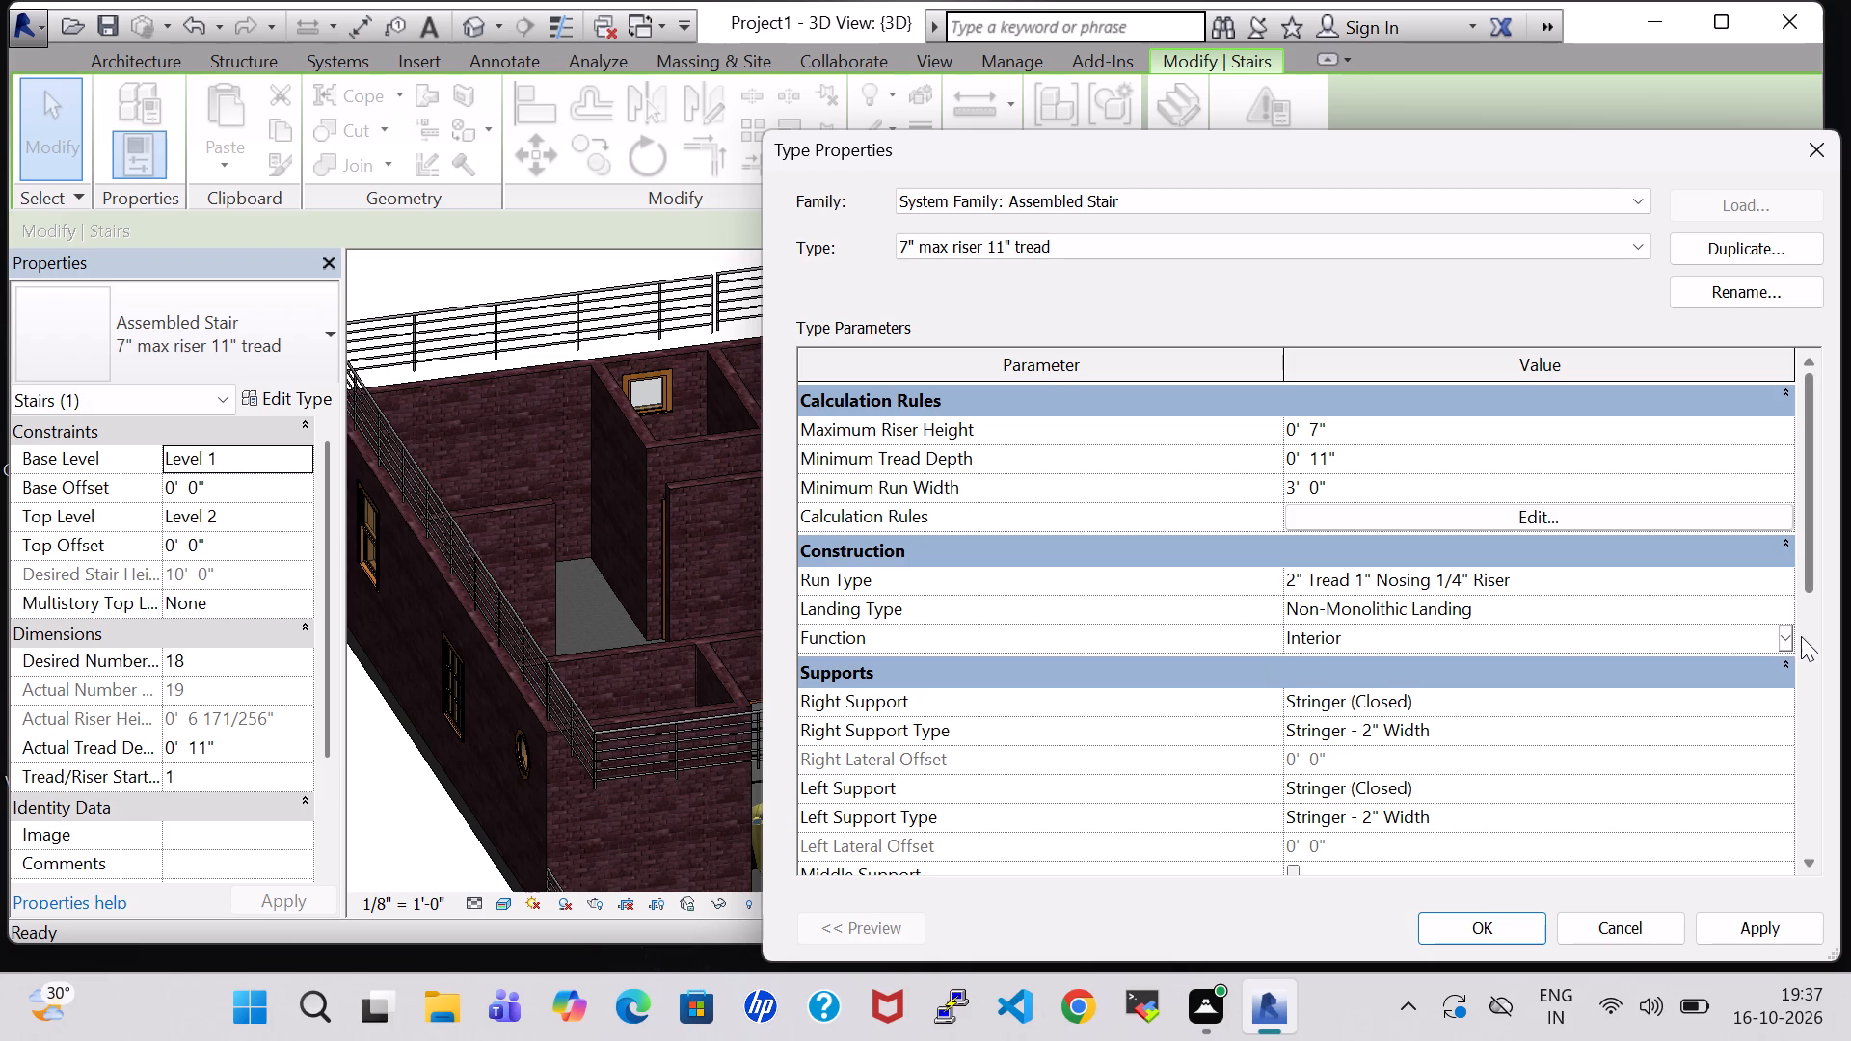
click(1786, 636)
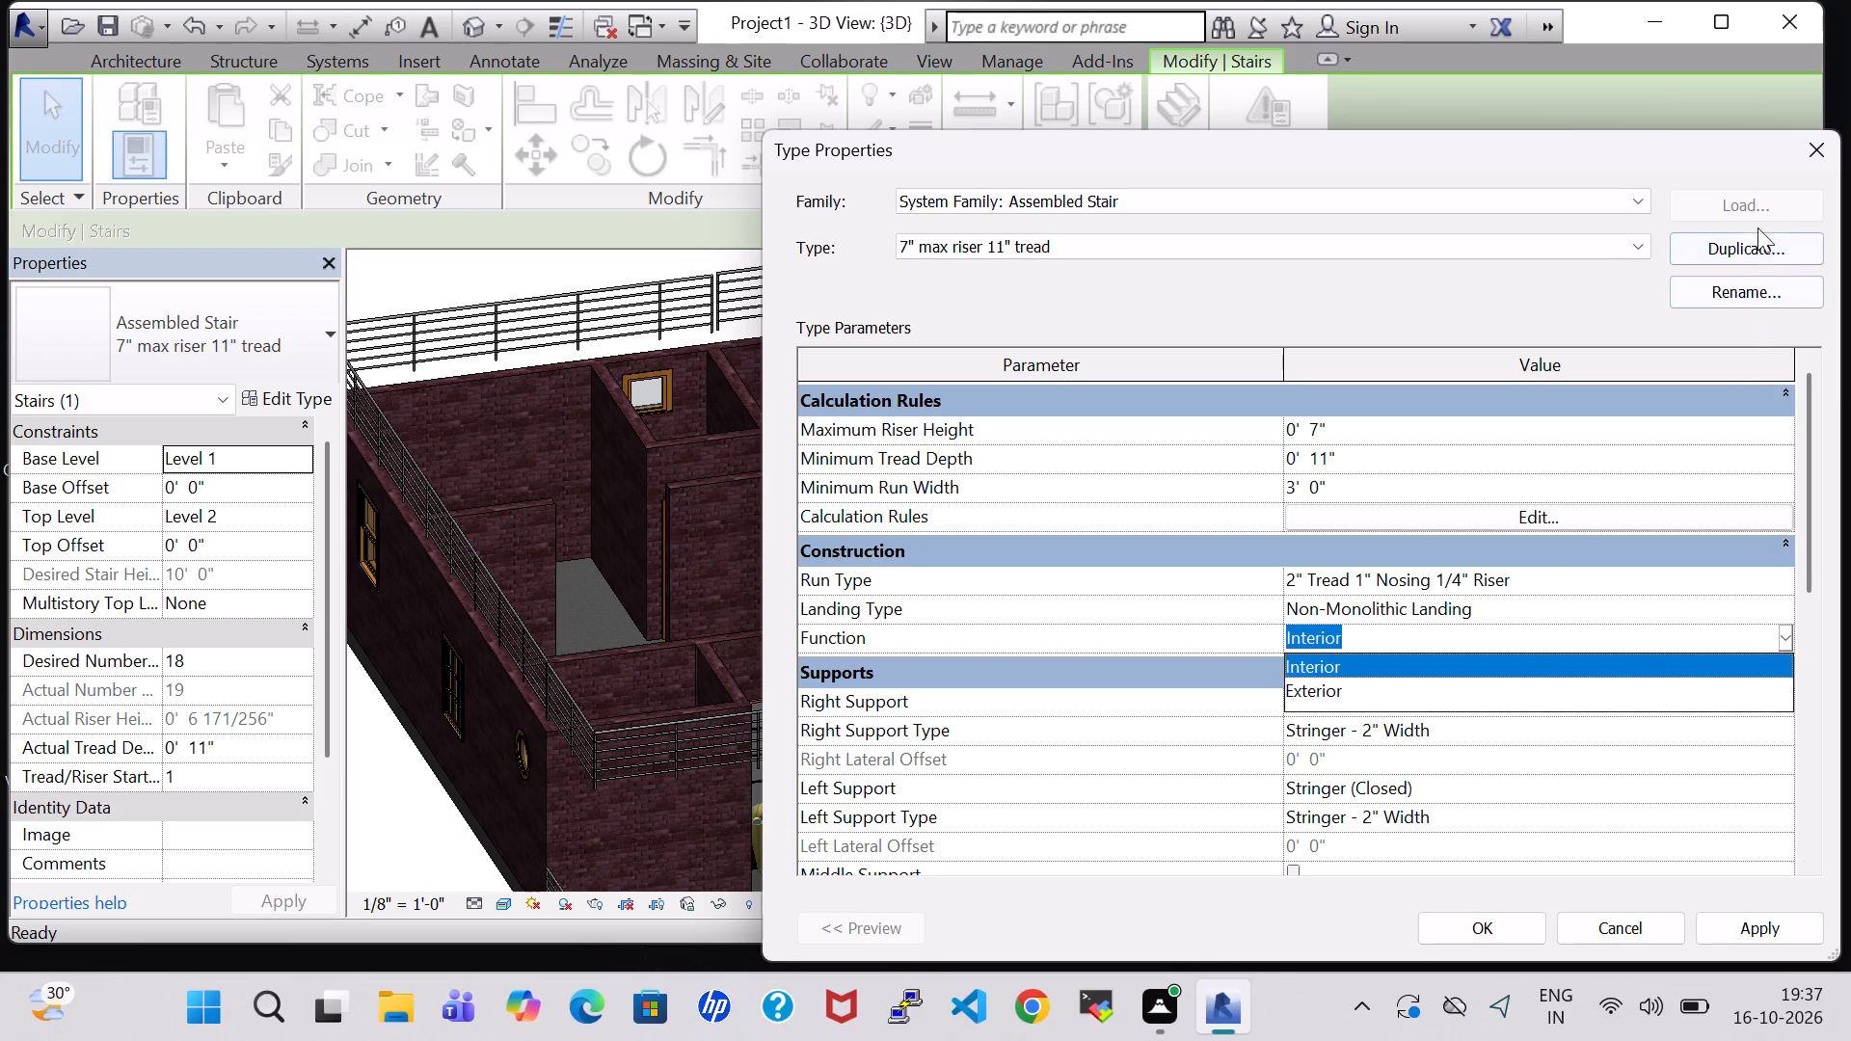
click(1807, 154)
click(1339, 576)
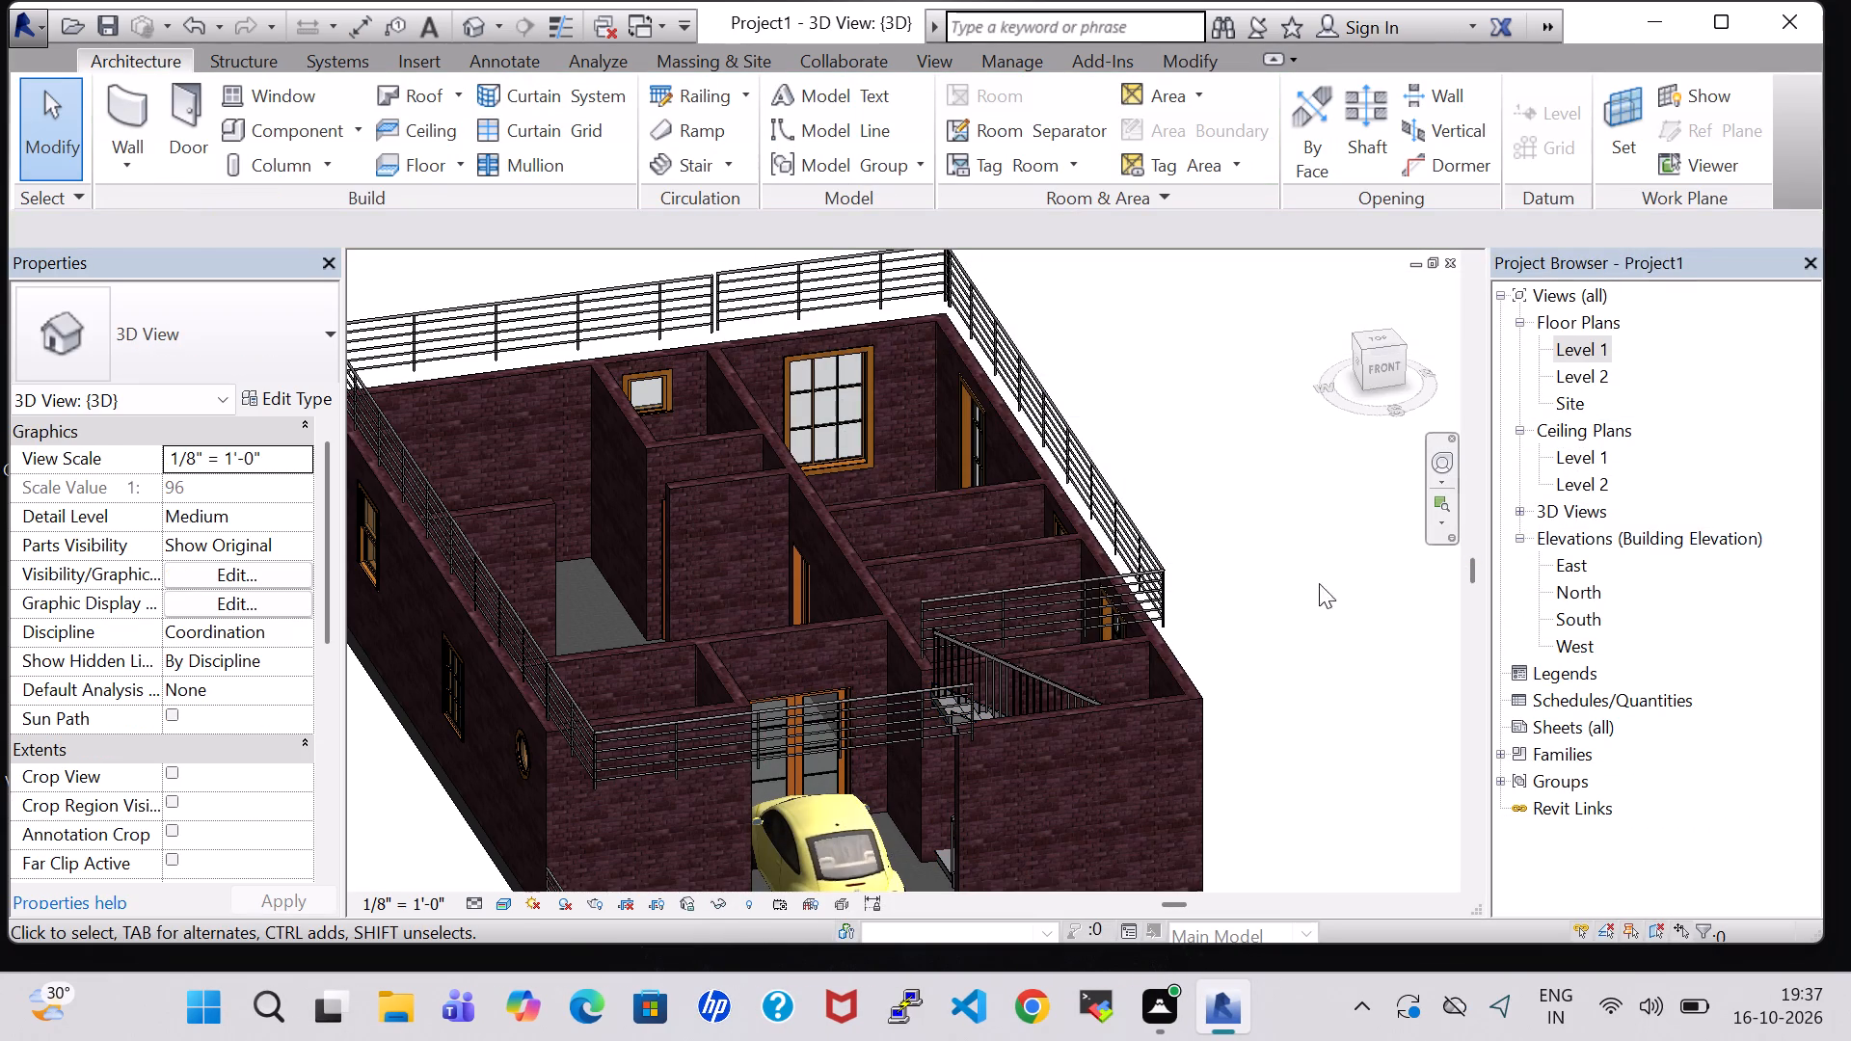
In the Level 1 floor plan, nudge the parked car slightly toward the stair, to about 4'-11" from the Bed Room 2 wall line.
shift+middle_drag(1276, 620, 1221, 546)
middle_drag(1072, 552, 1264, 556)
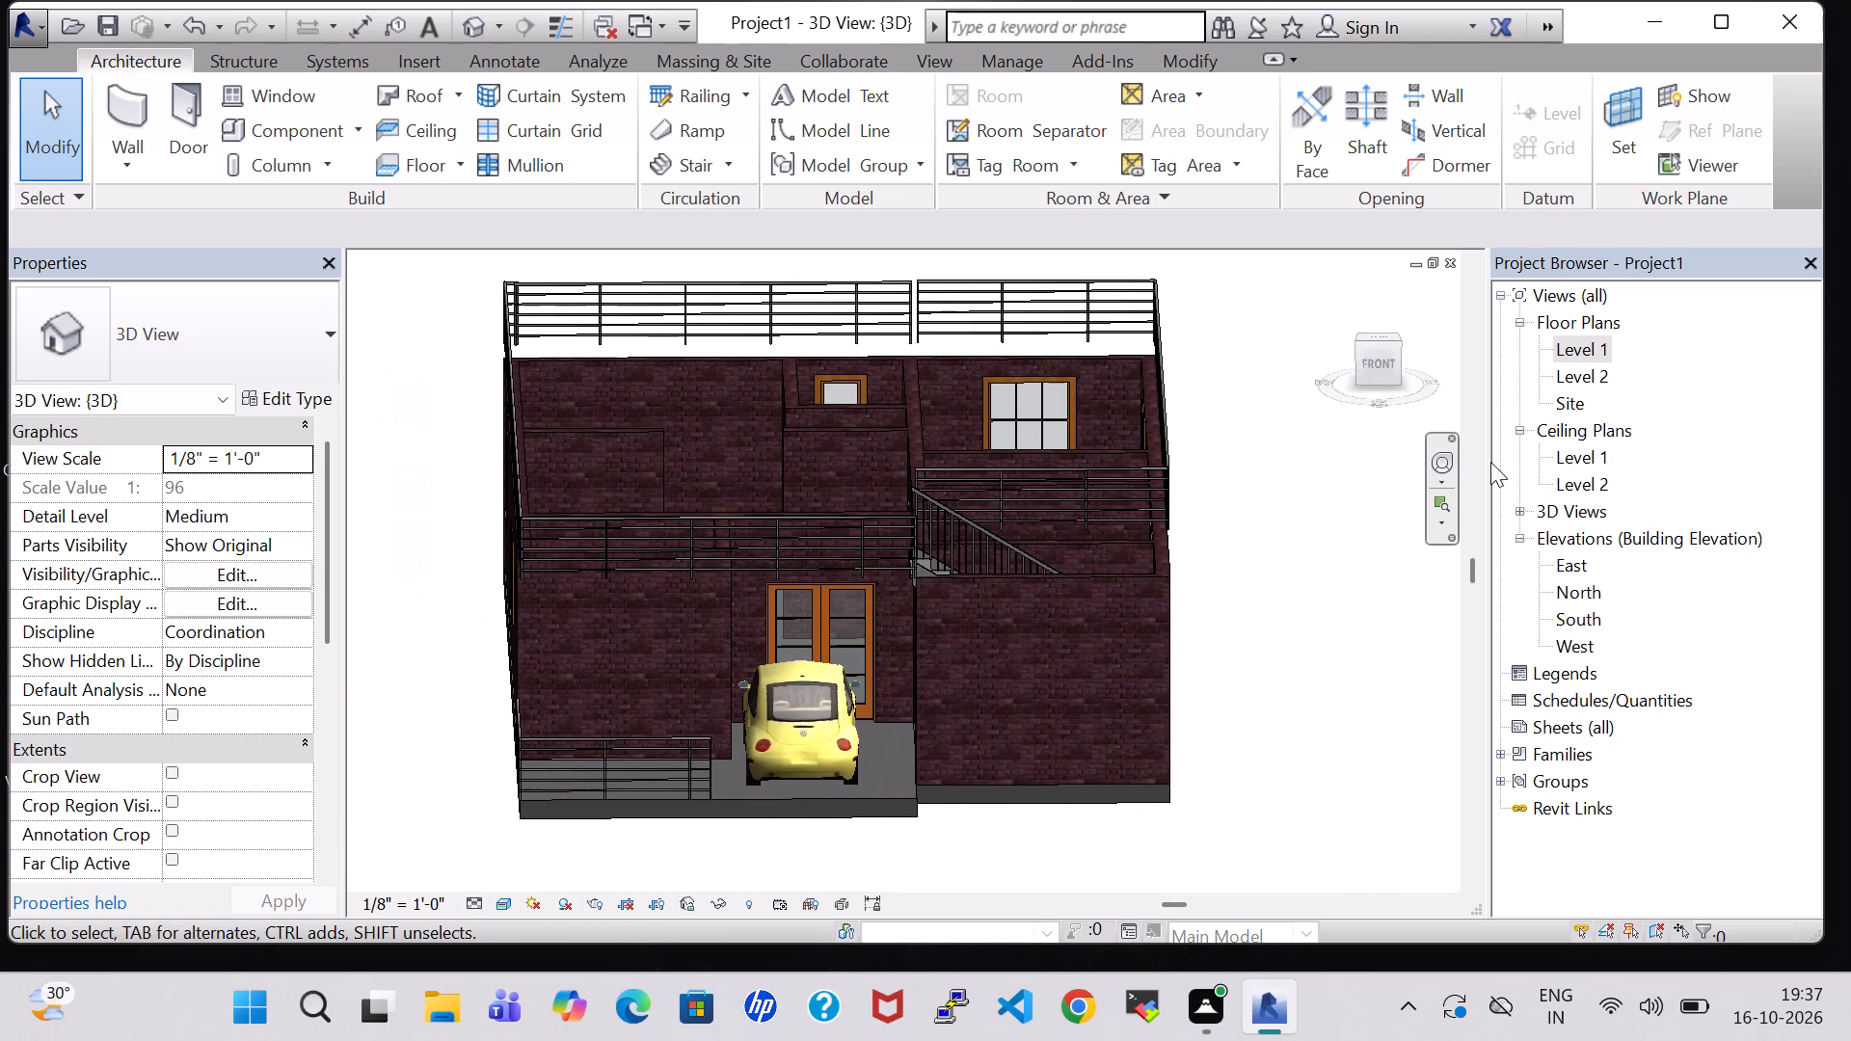
double_click(1601, 353)
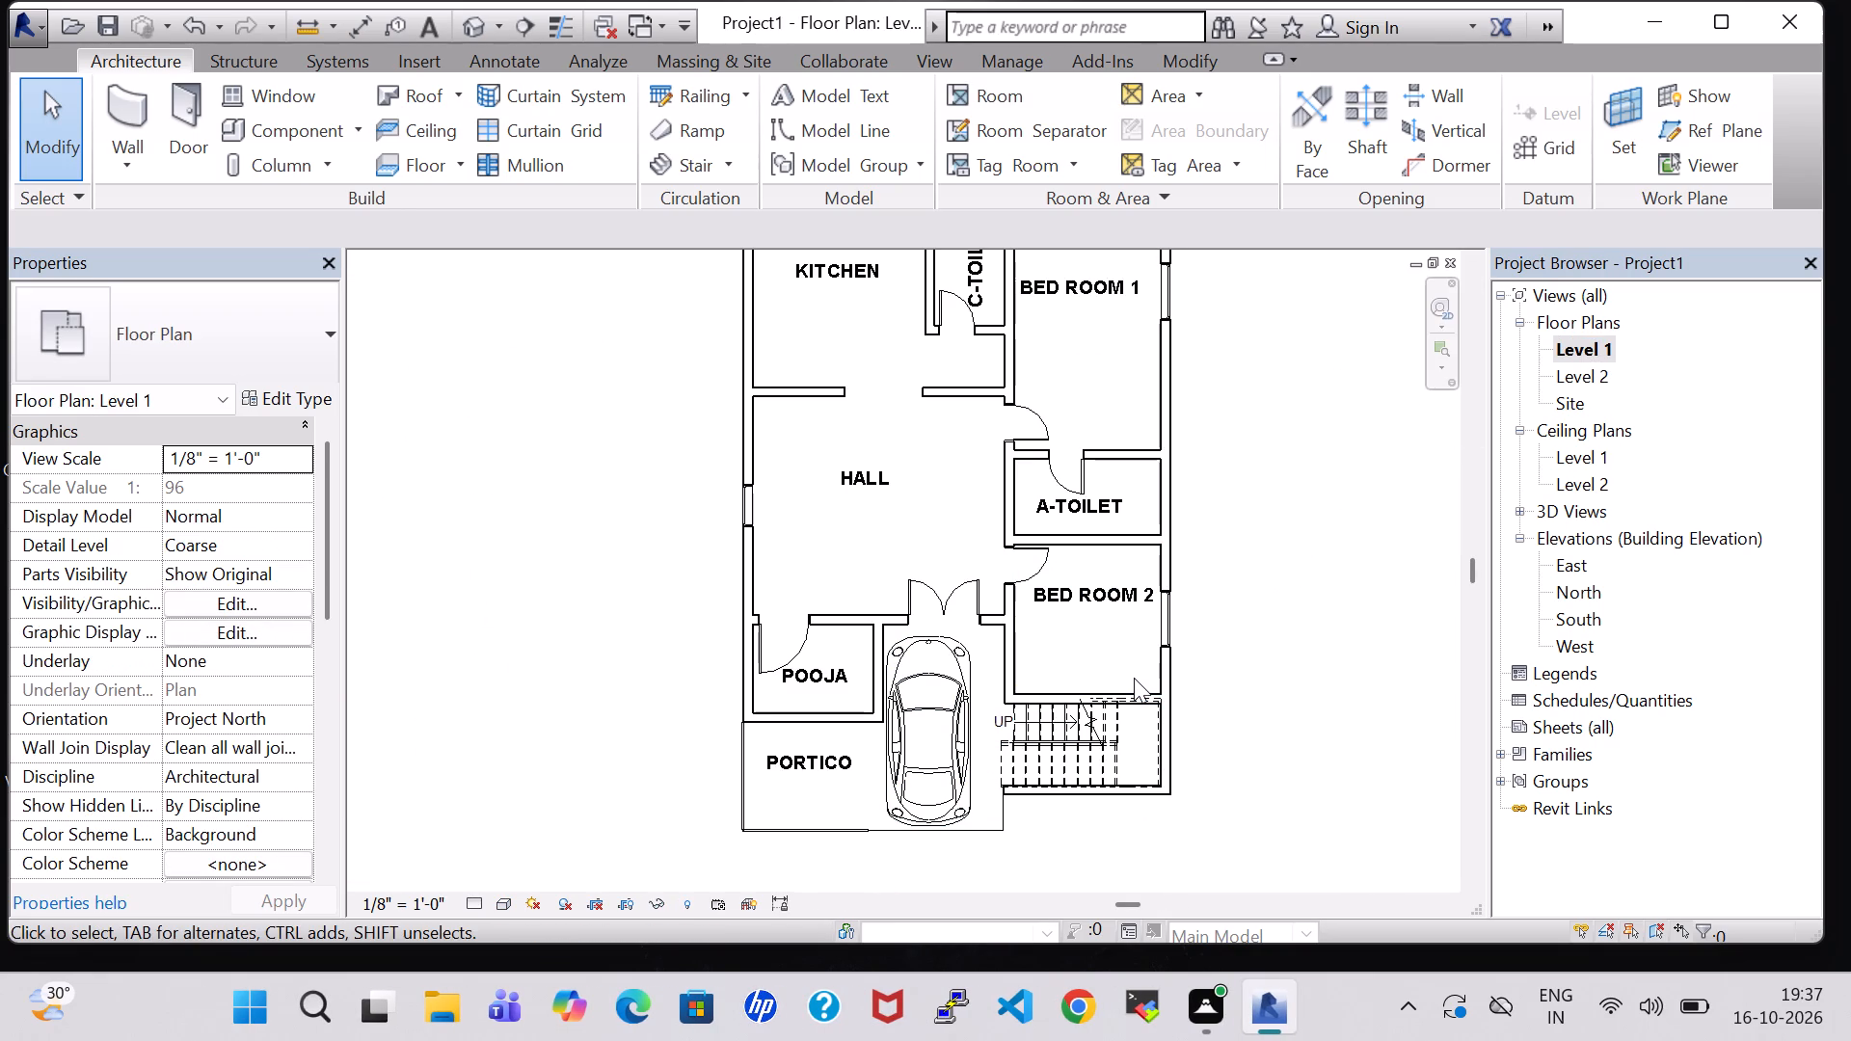
click(959, 707)
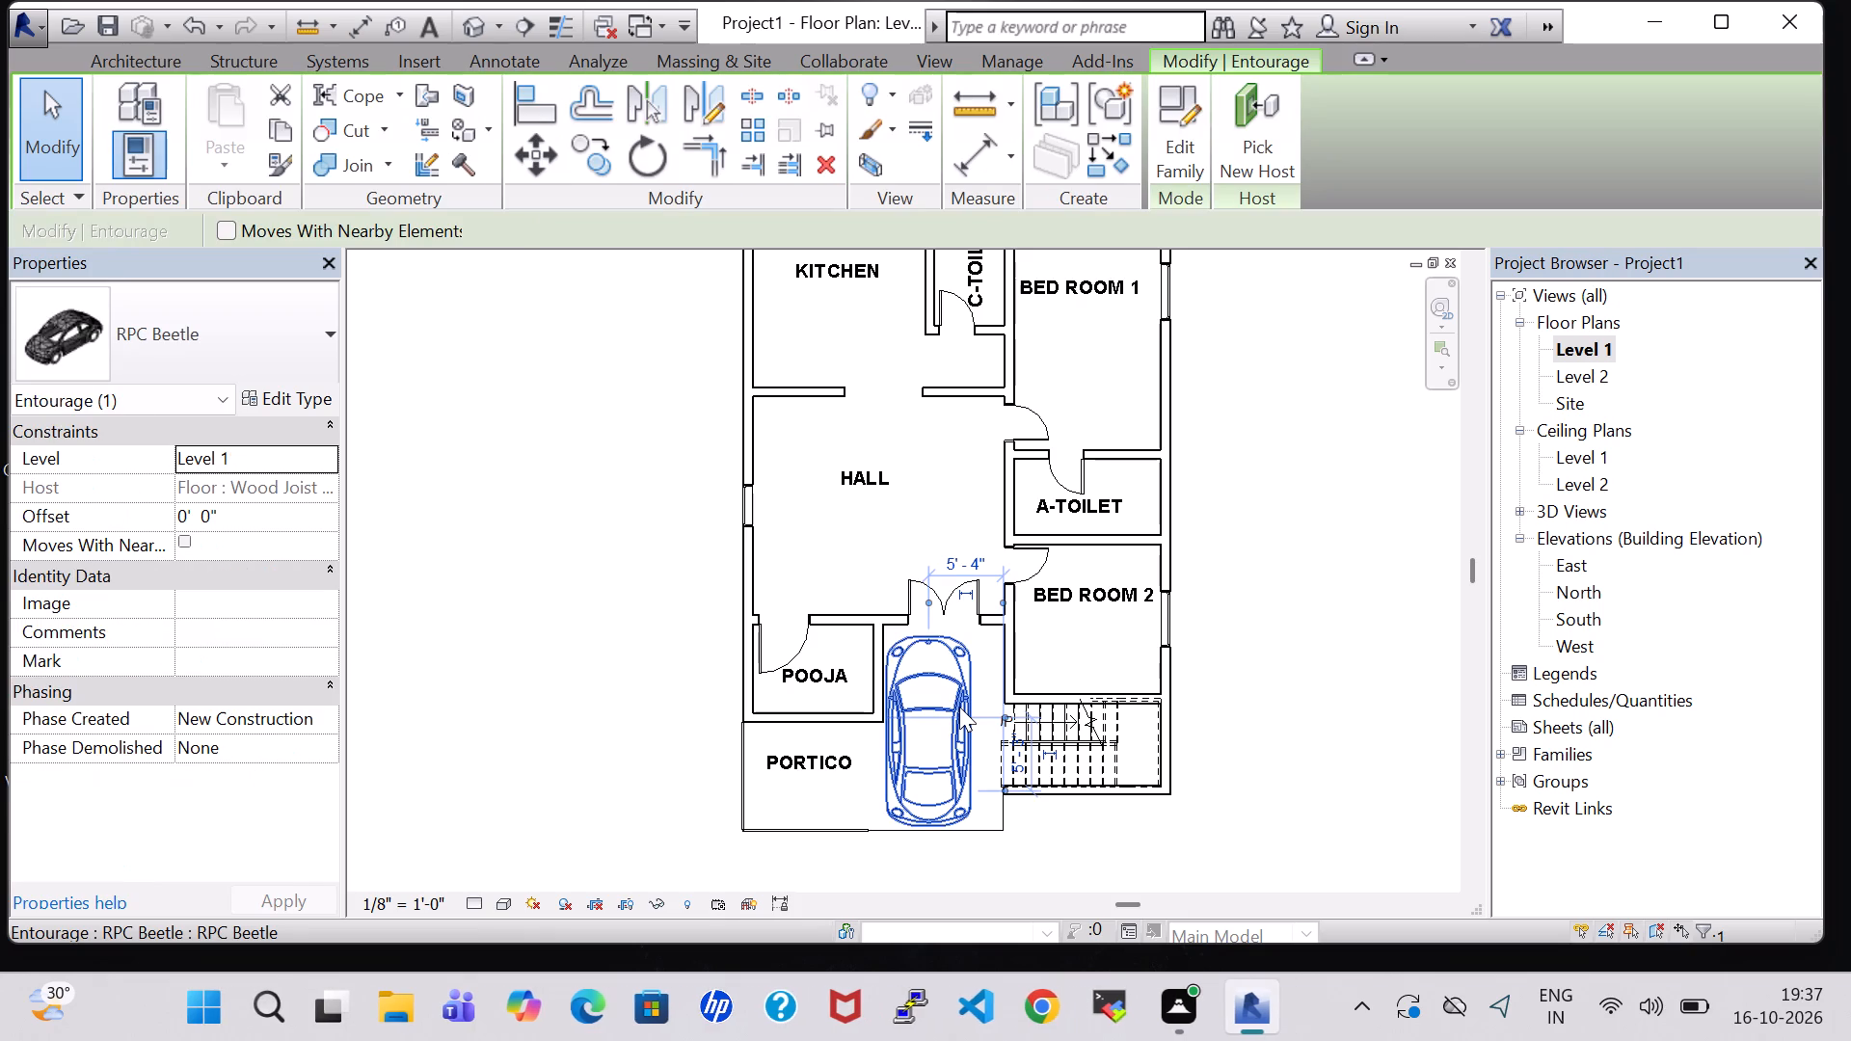
key(Right)
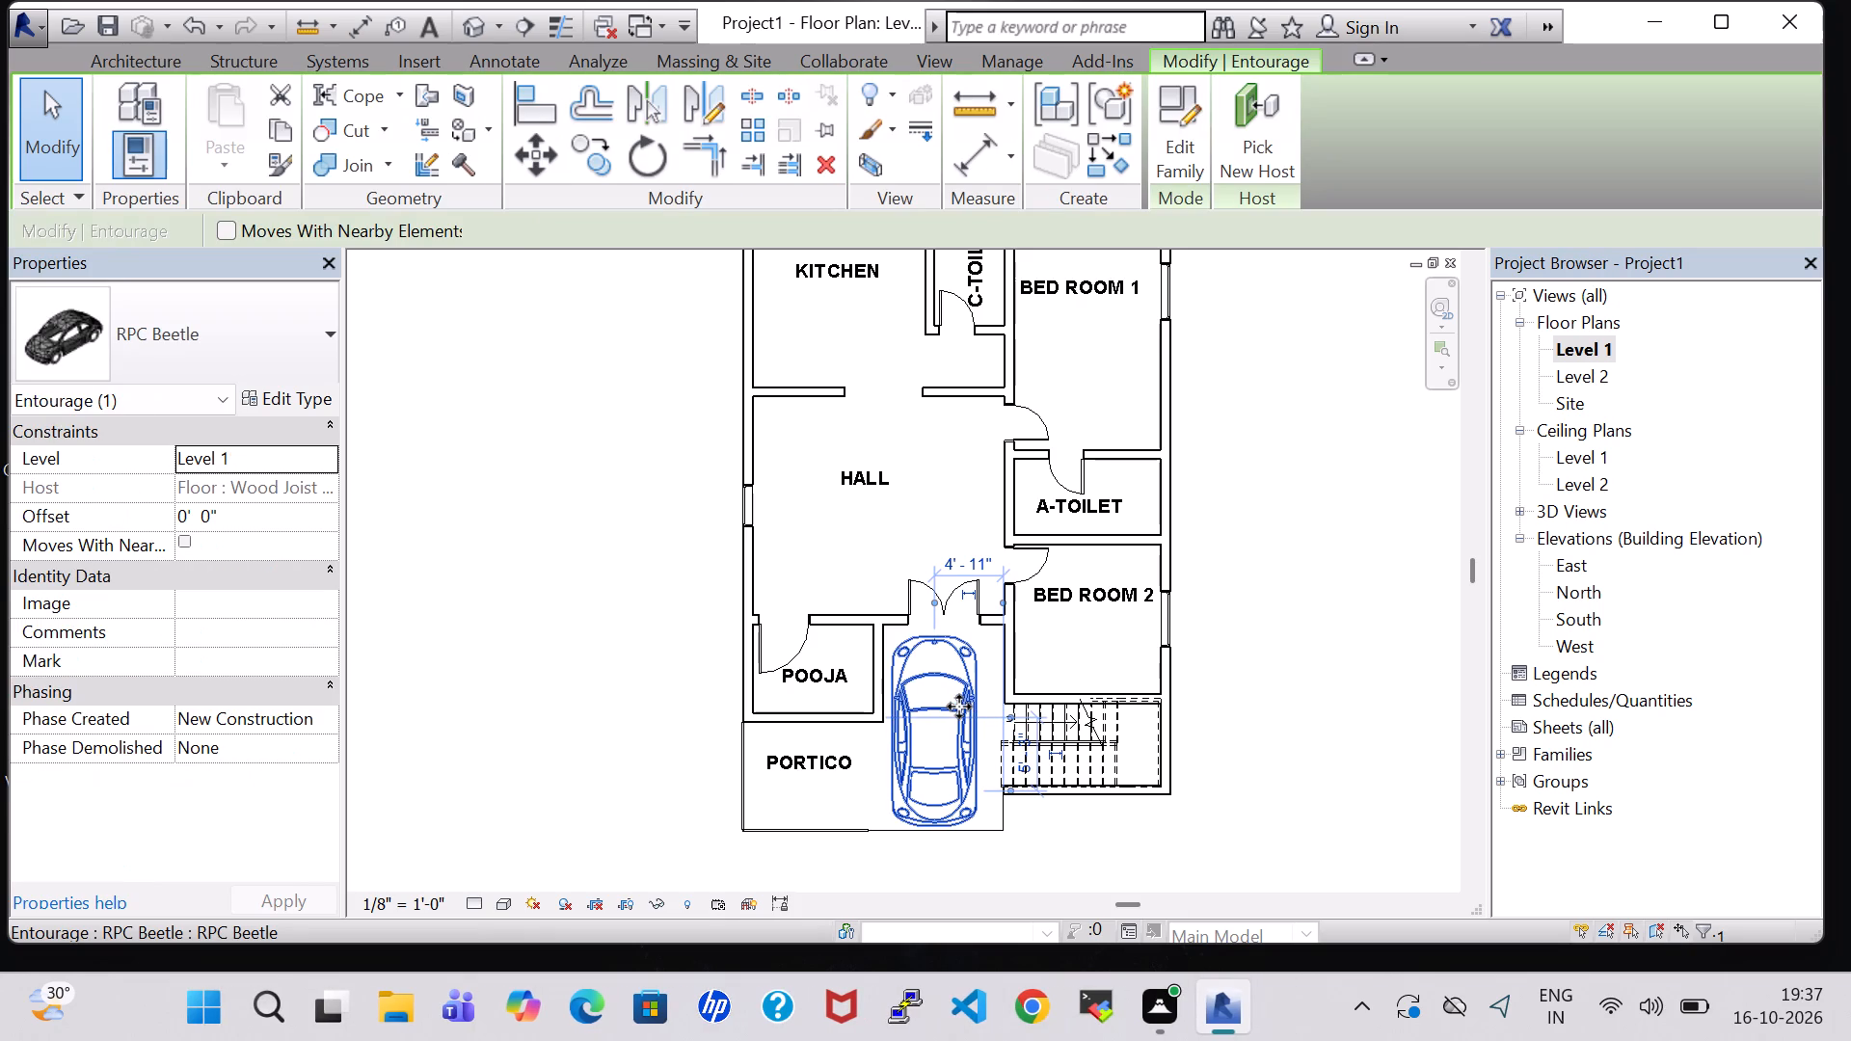
click(1240, 661)
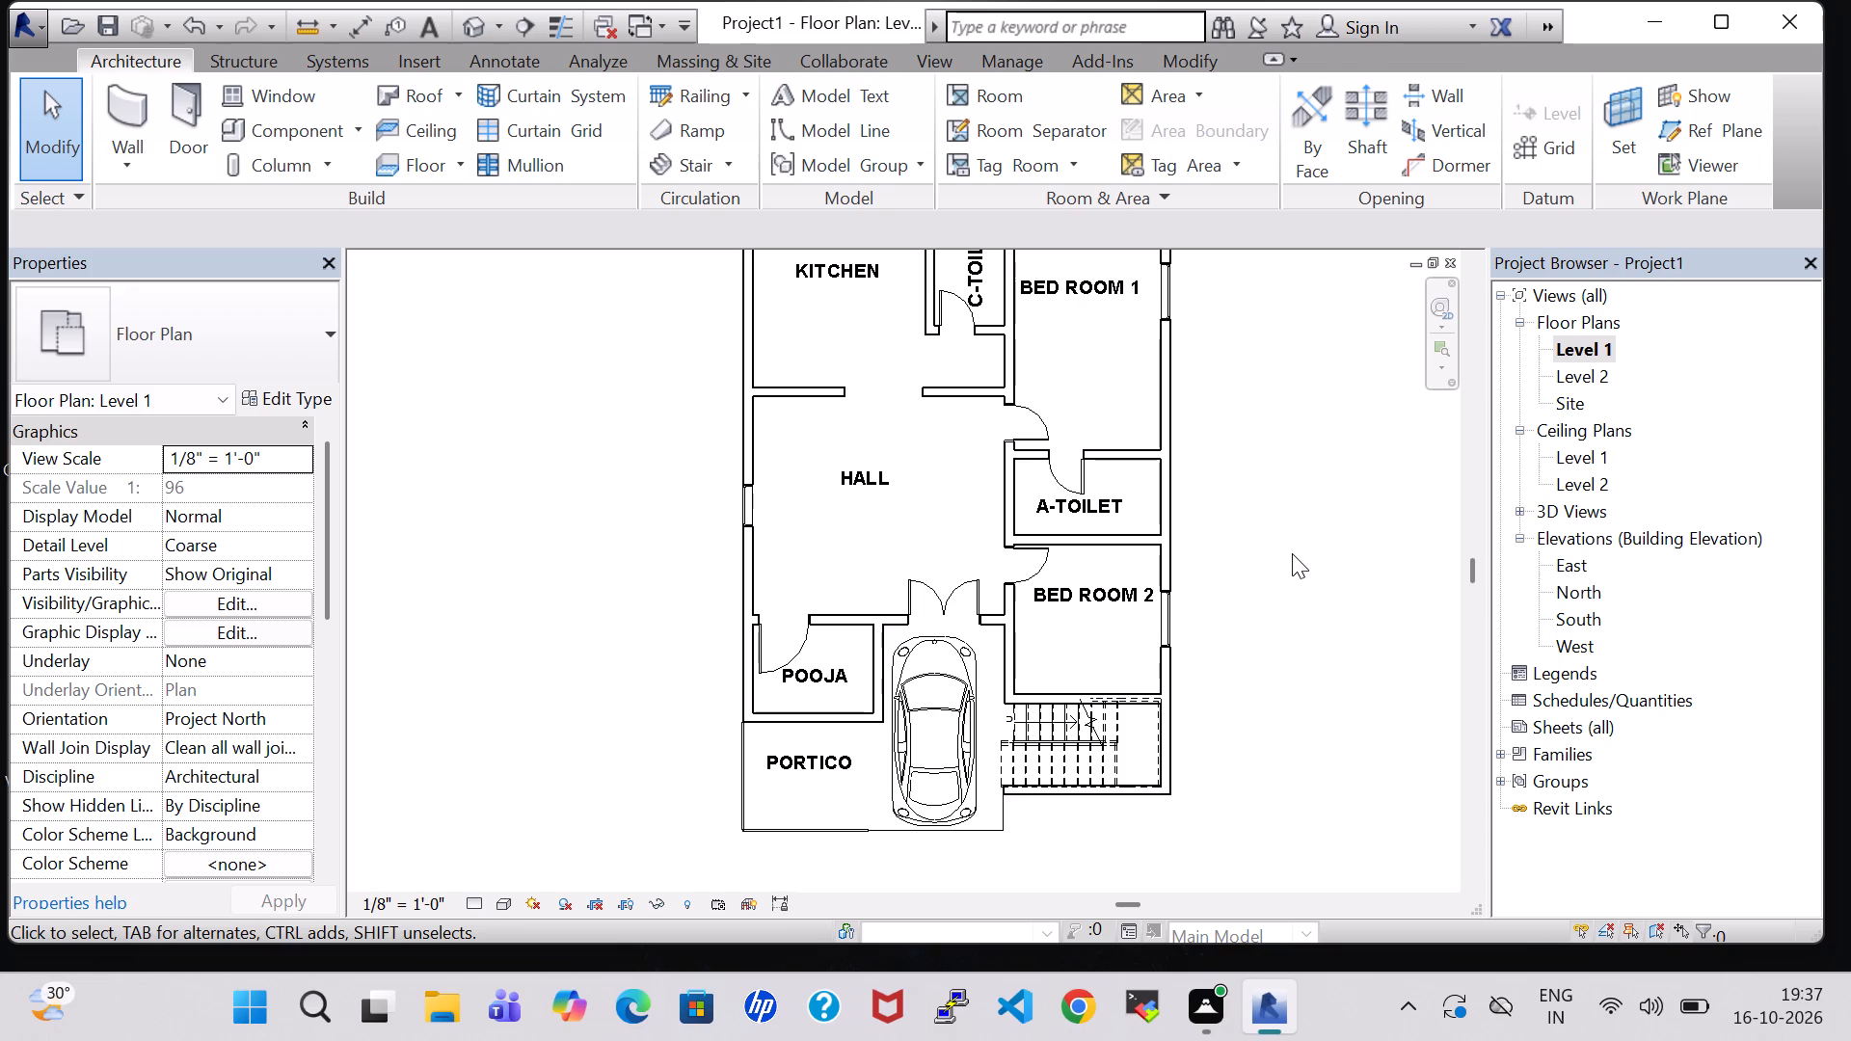
Load the Toilet-Domestic-3D family from the Plumbing, Architectural, Fixtures, Water Closets library folder for component placement.
middle_drag(1292, 553, 1292, 623)
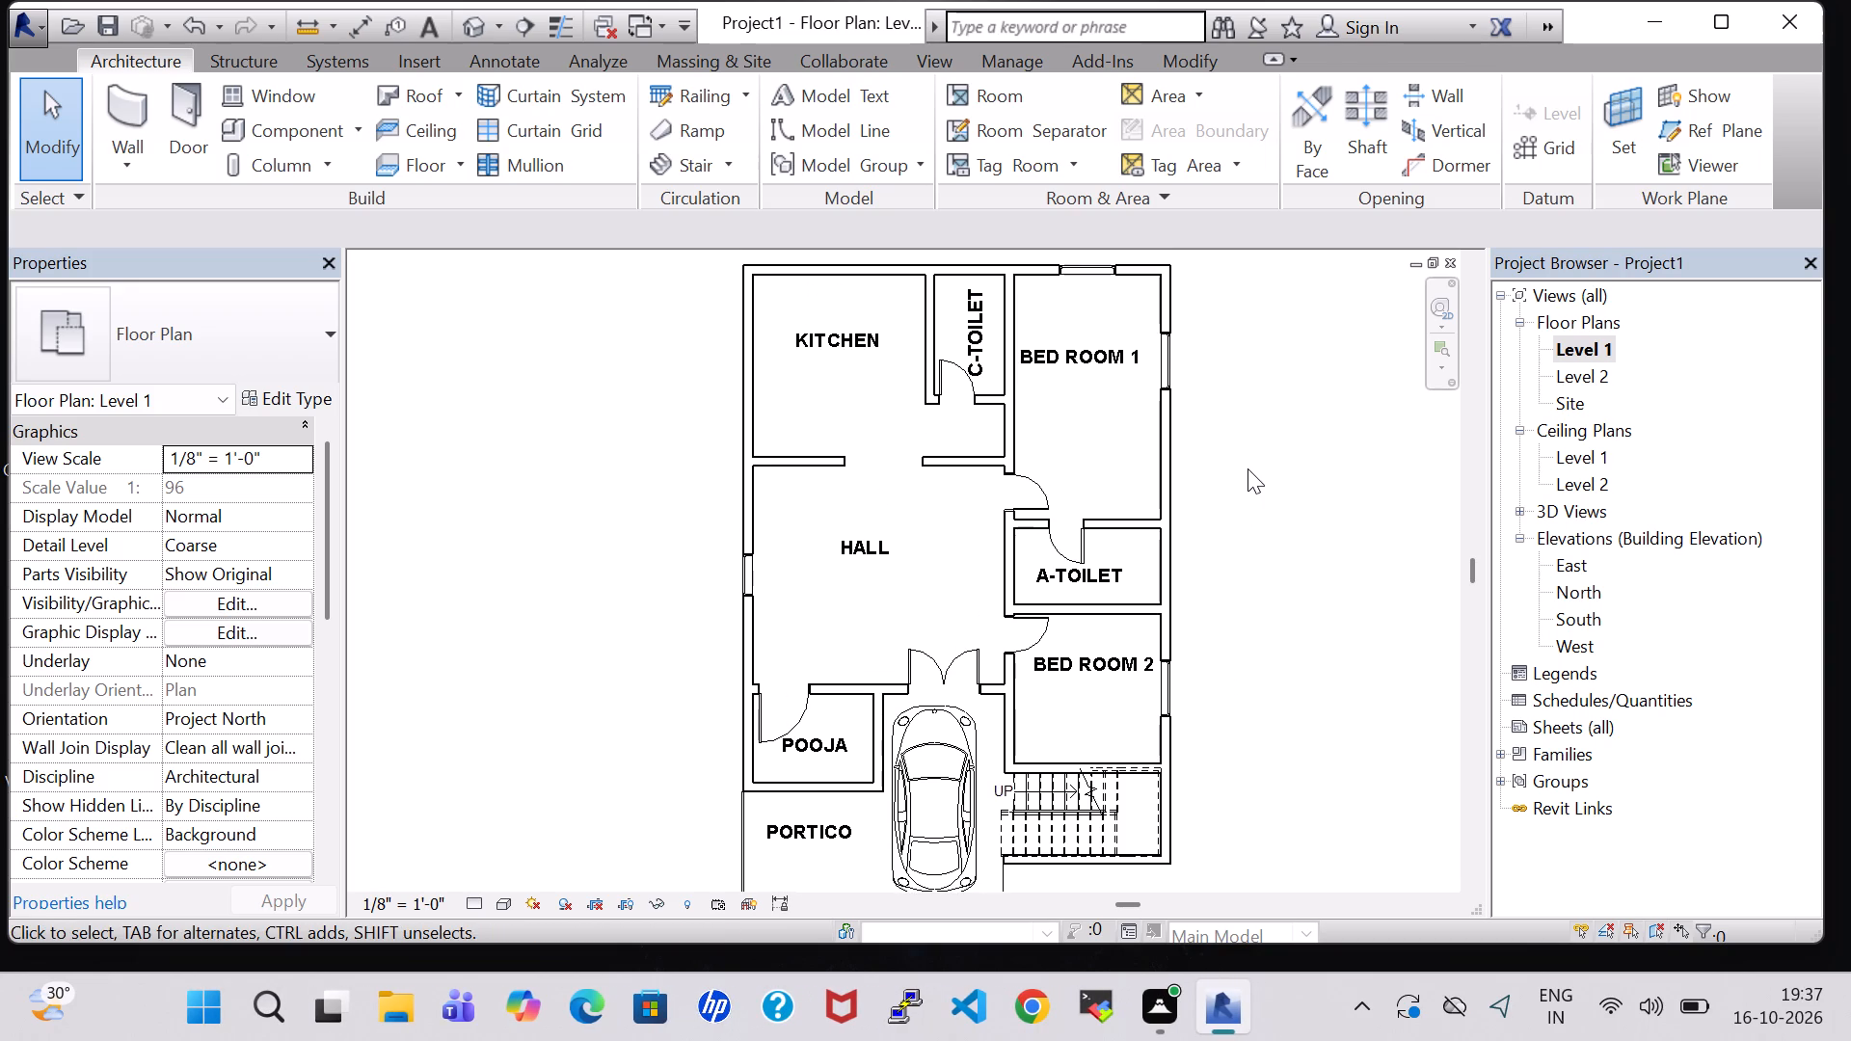
middle_drag(1247, 468, 1266, 579)
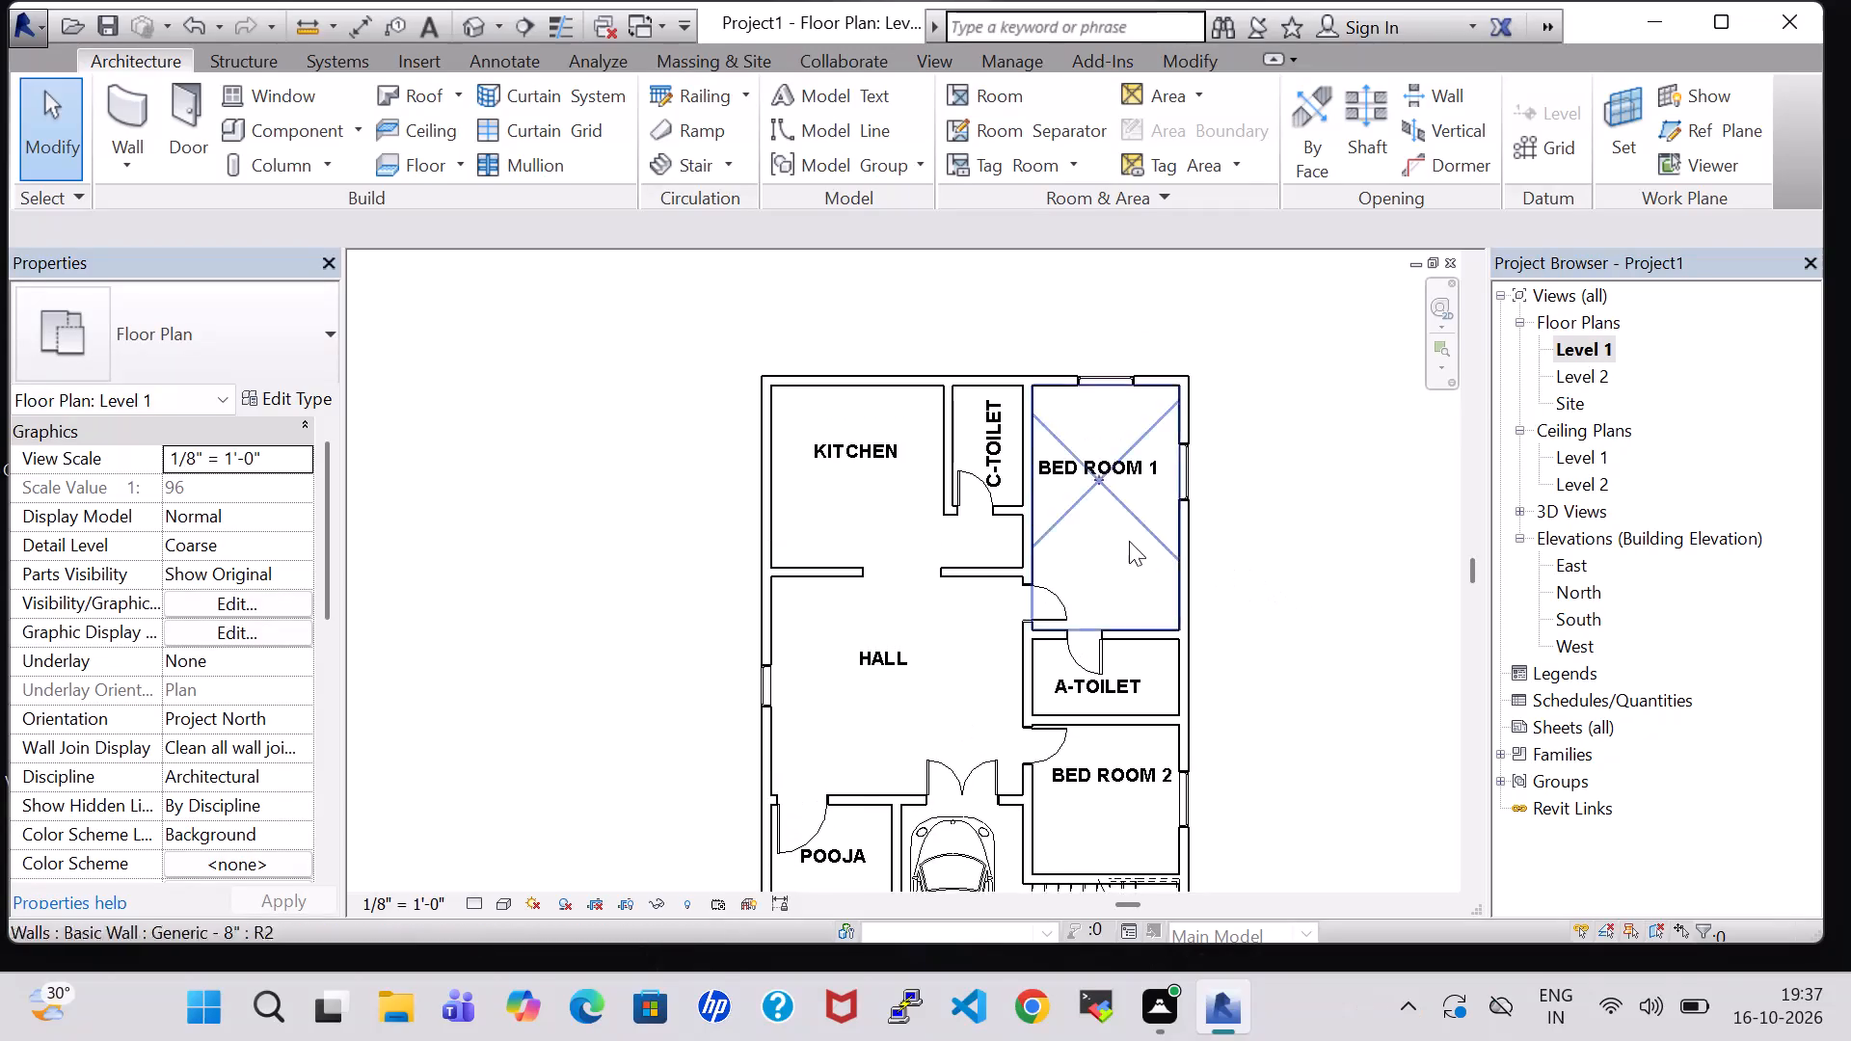
click(275, 128)
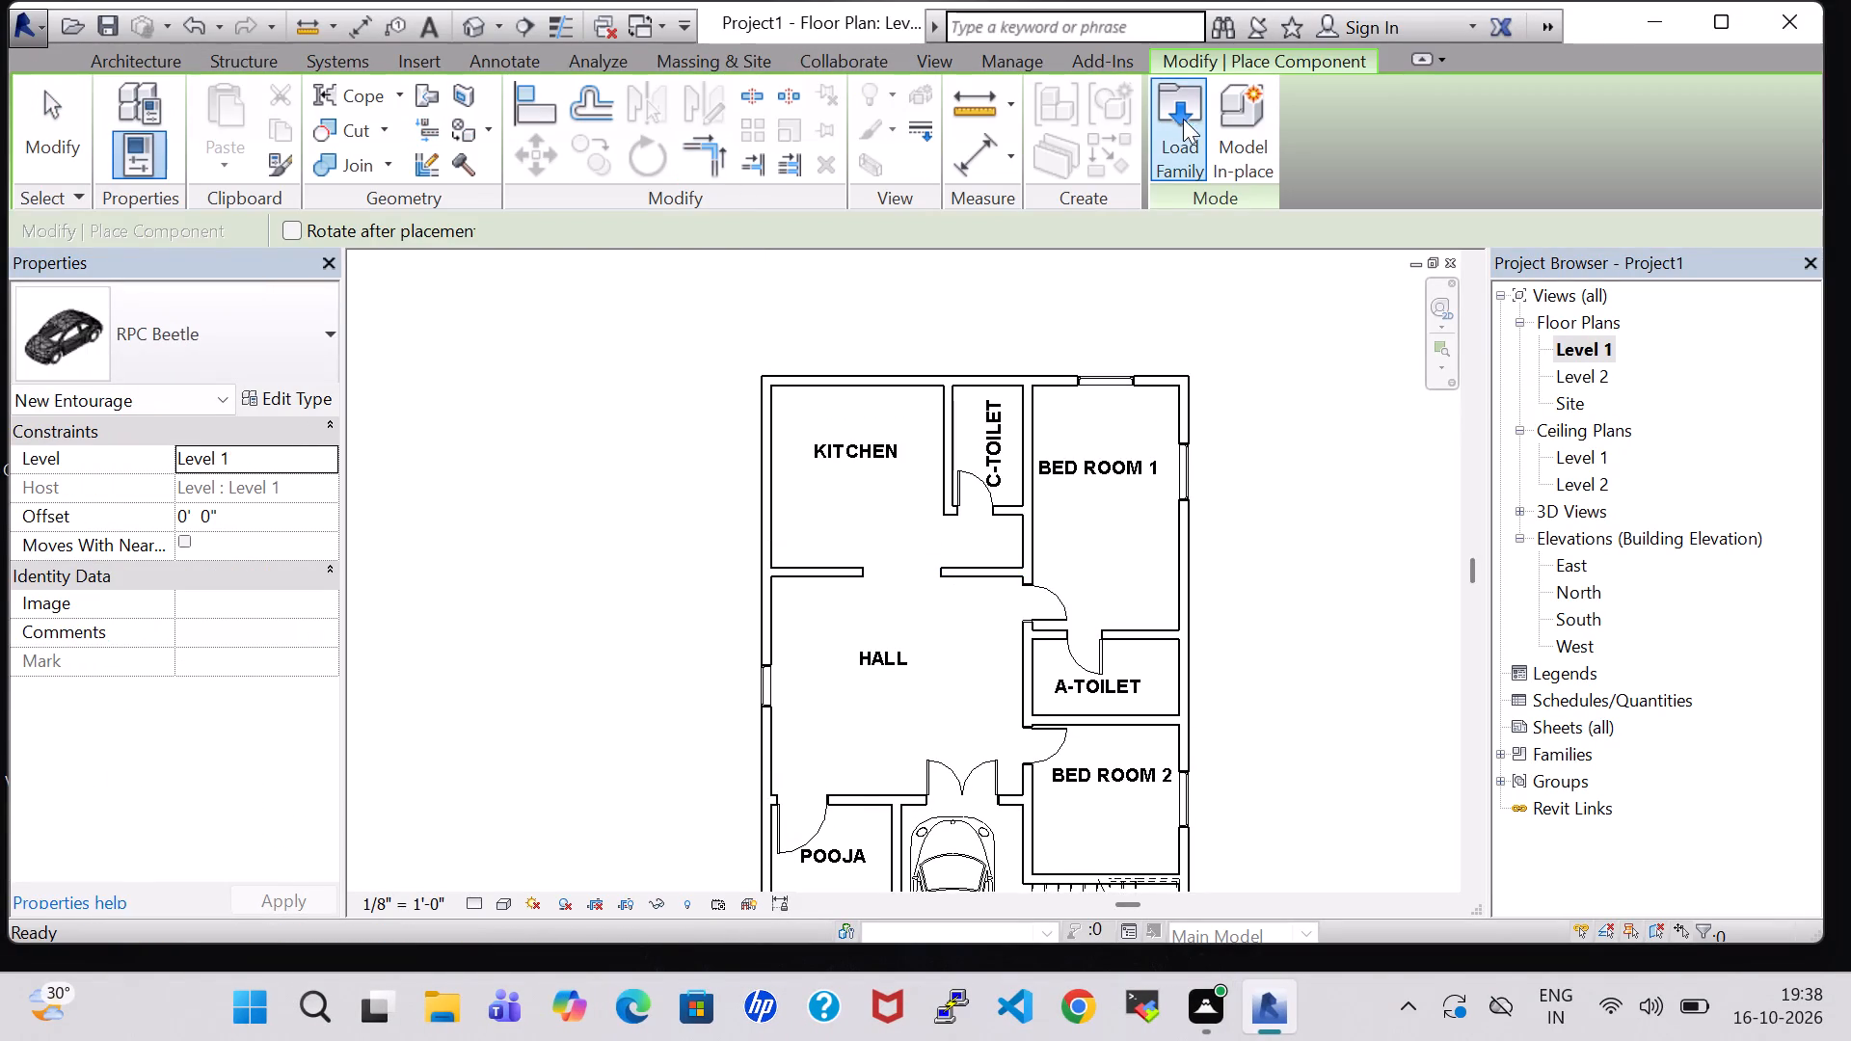
click(1183, 119)
scroll(1174, 819, down, 3)
scroll(952, 319, down, 4)
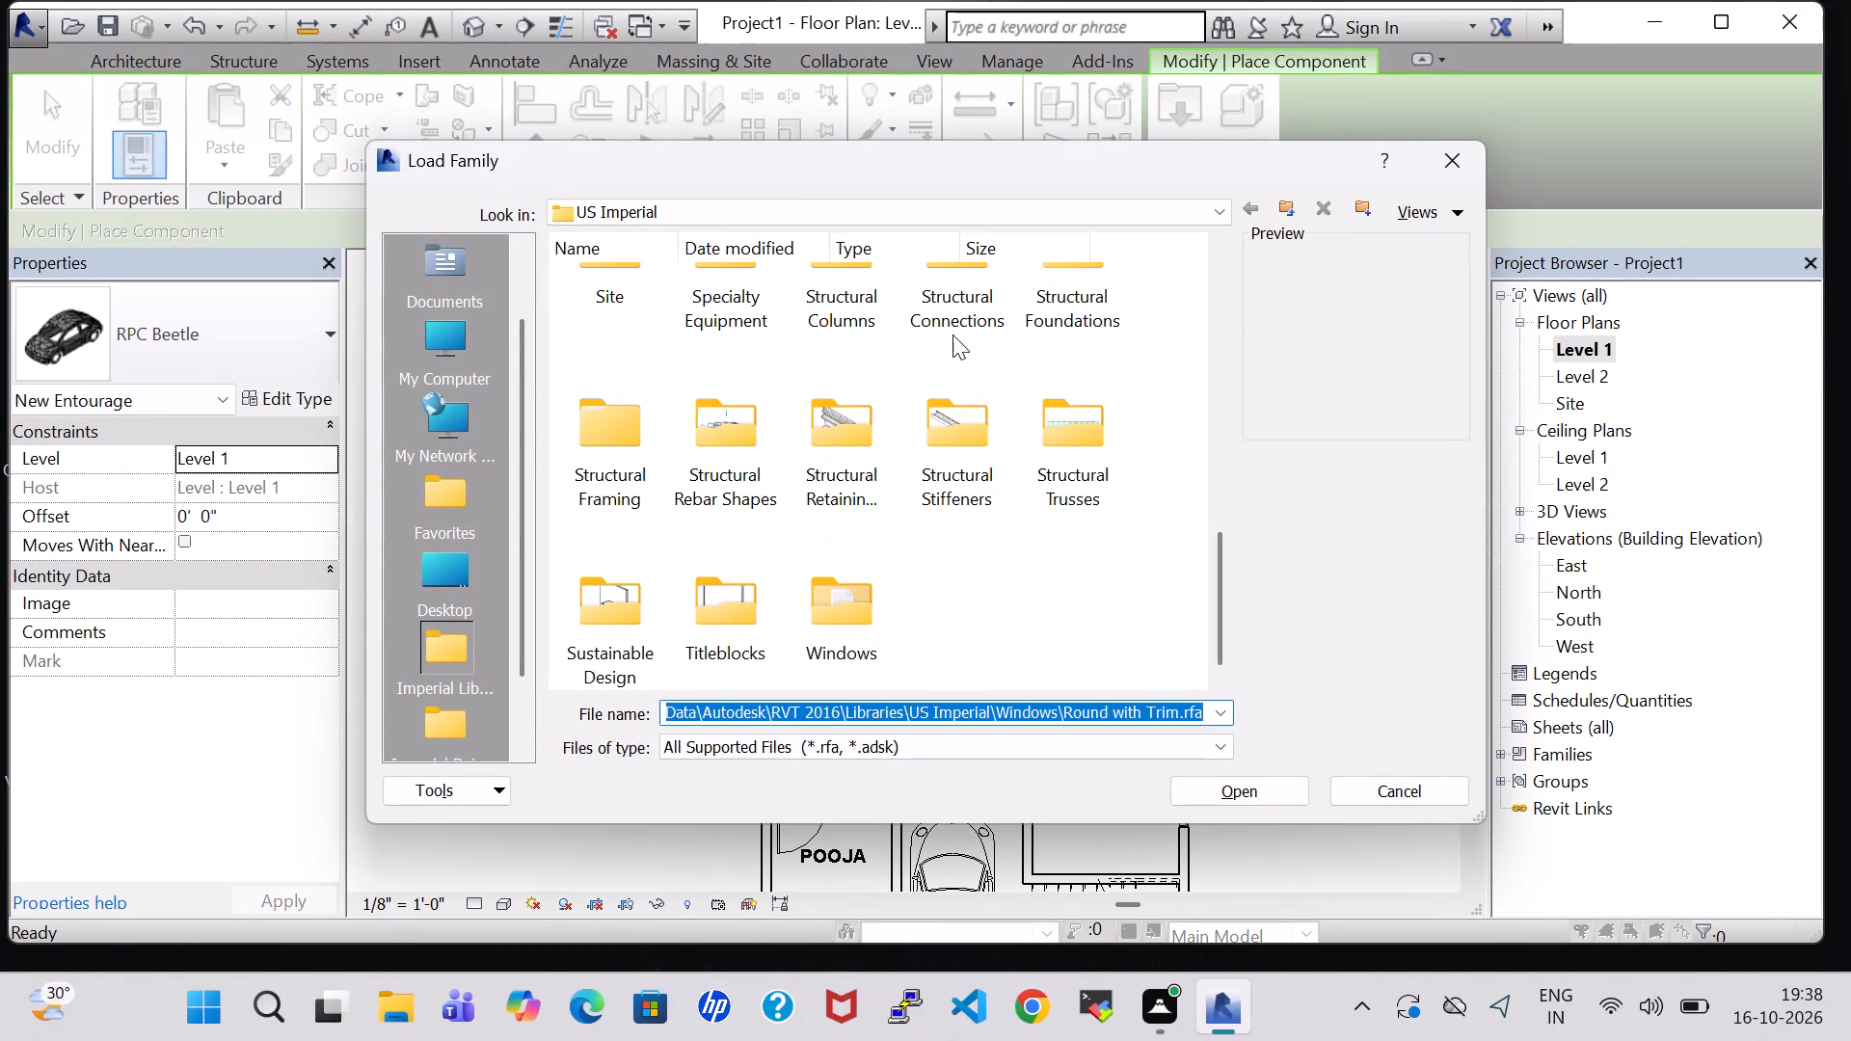
scroll(805, 435, up, 2)
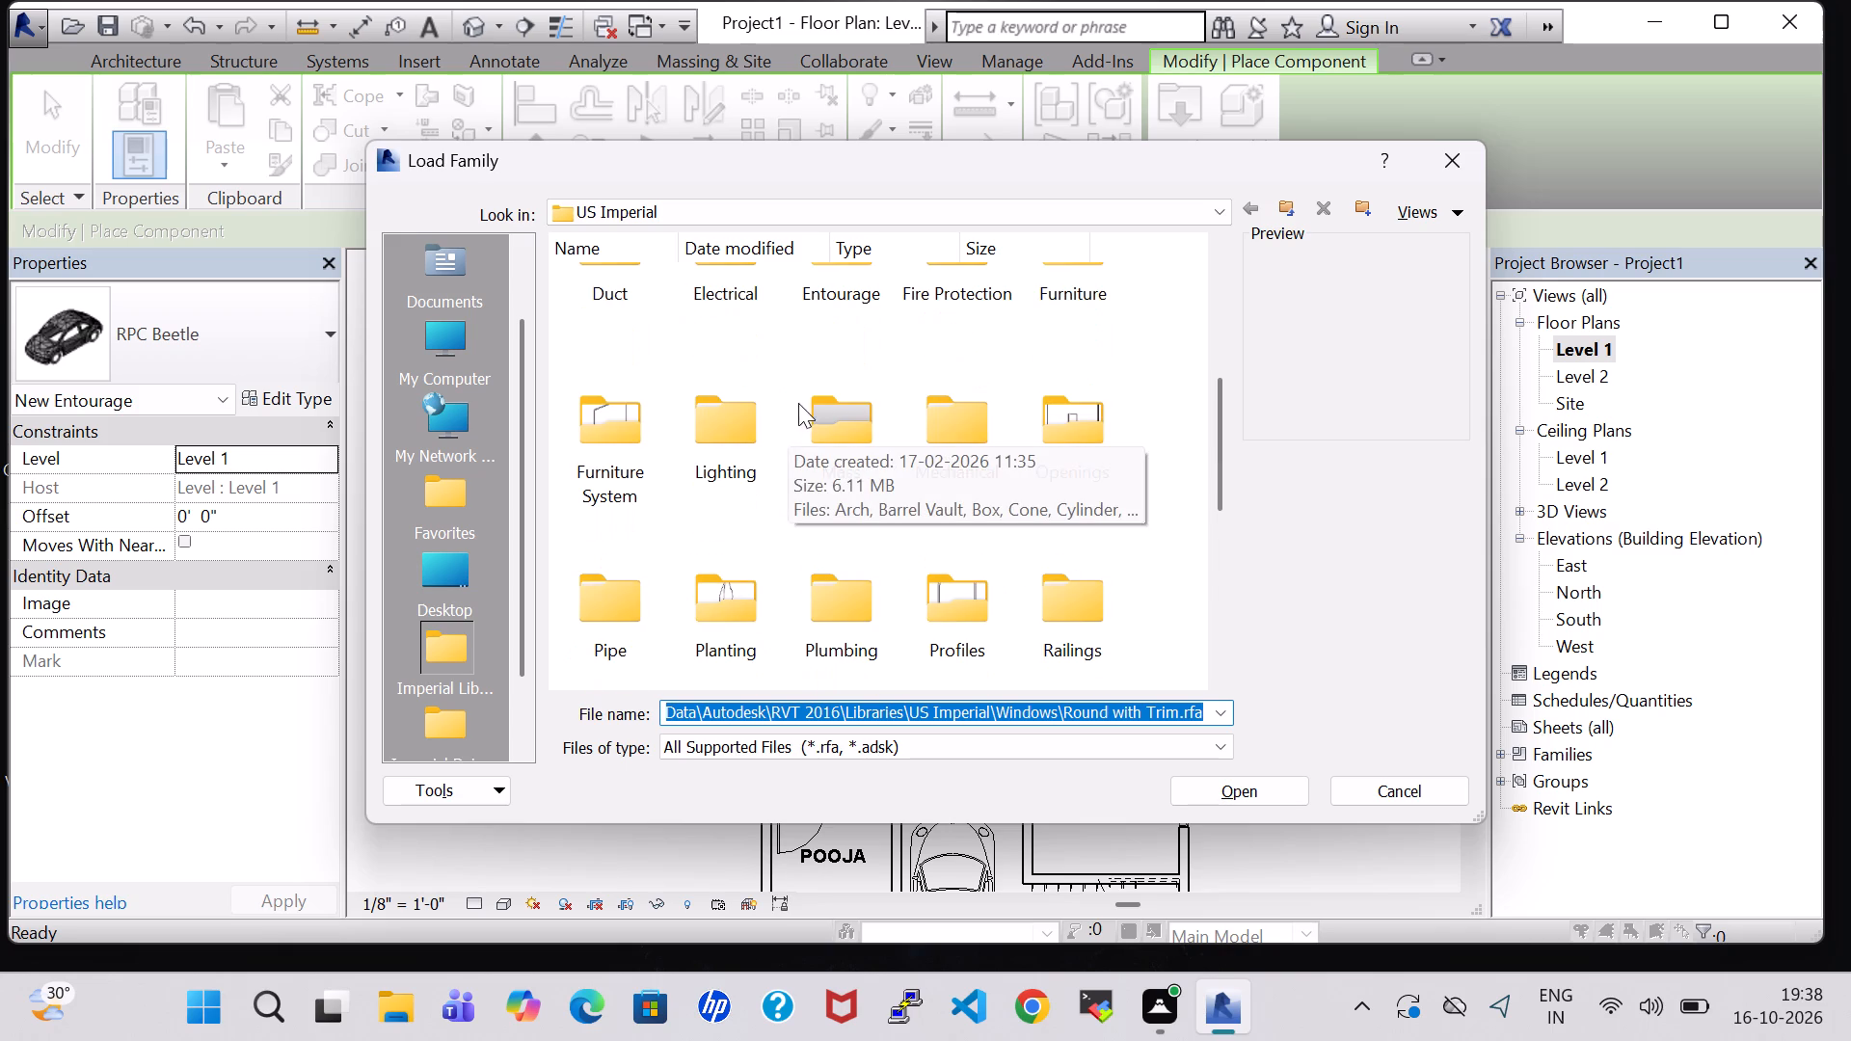
double_click(850, 604)
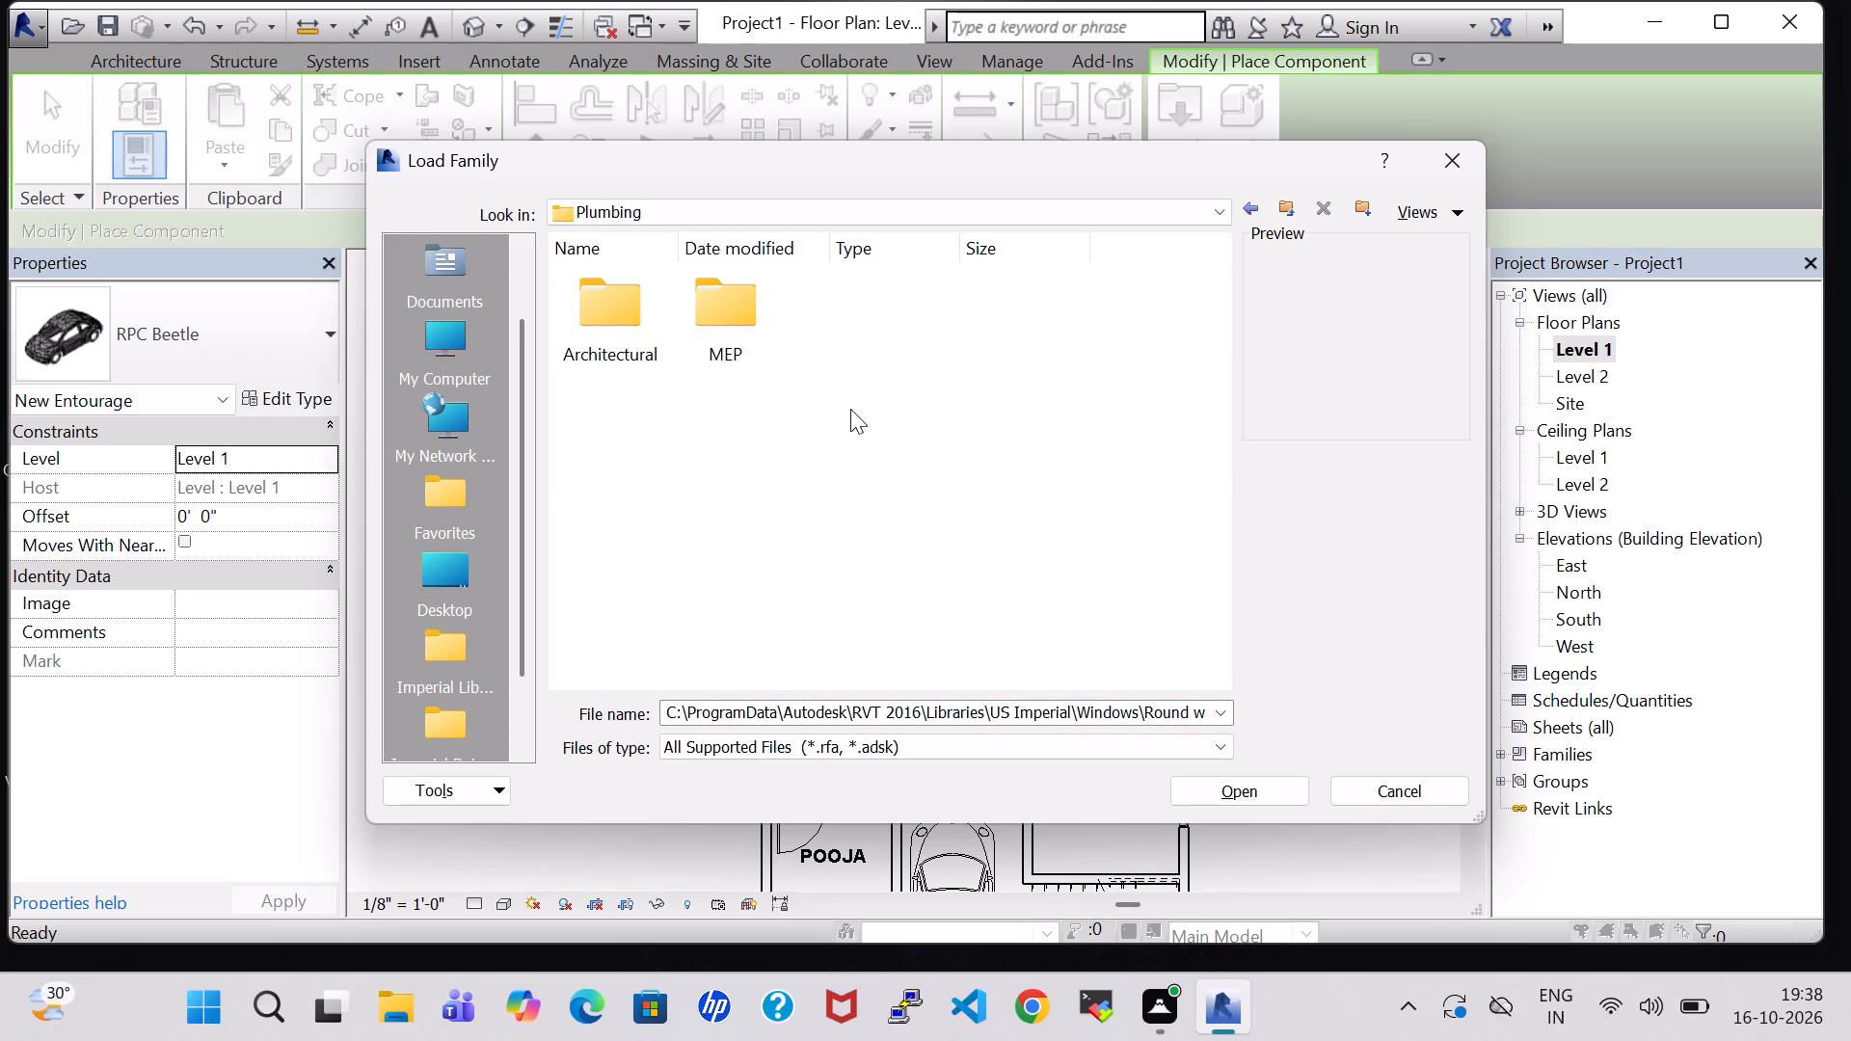
double_click(641, 321)
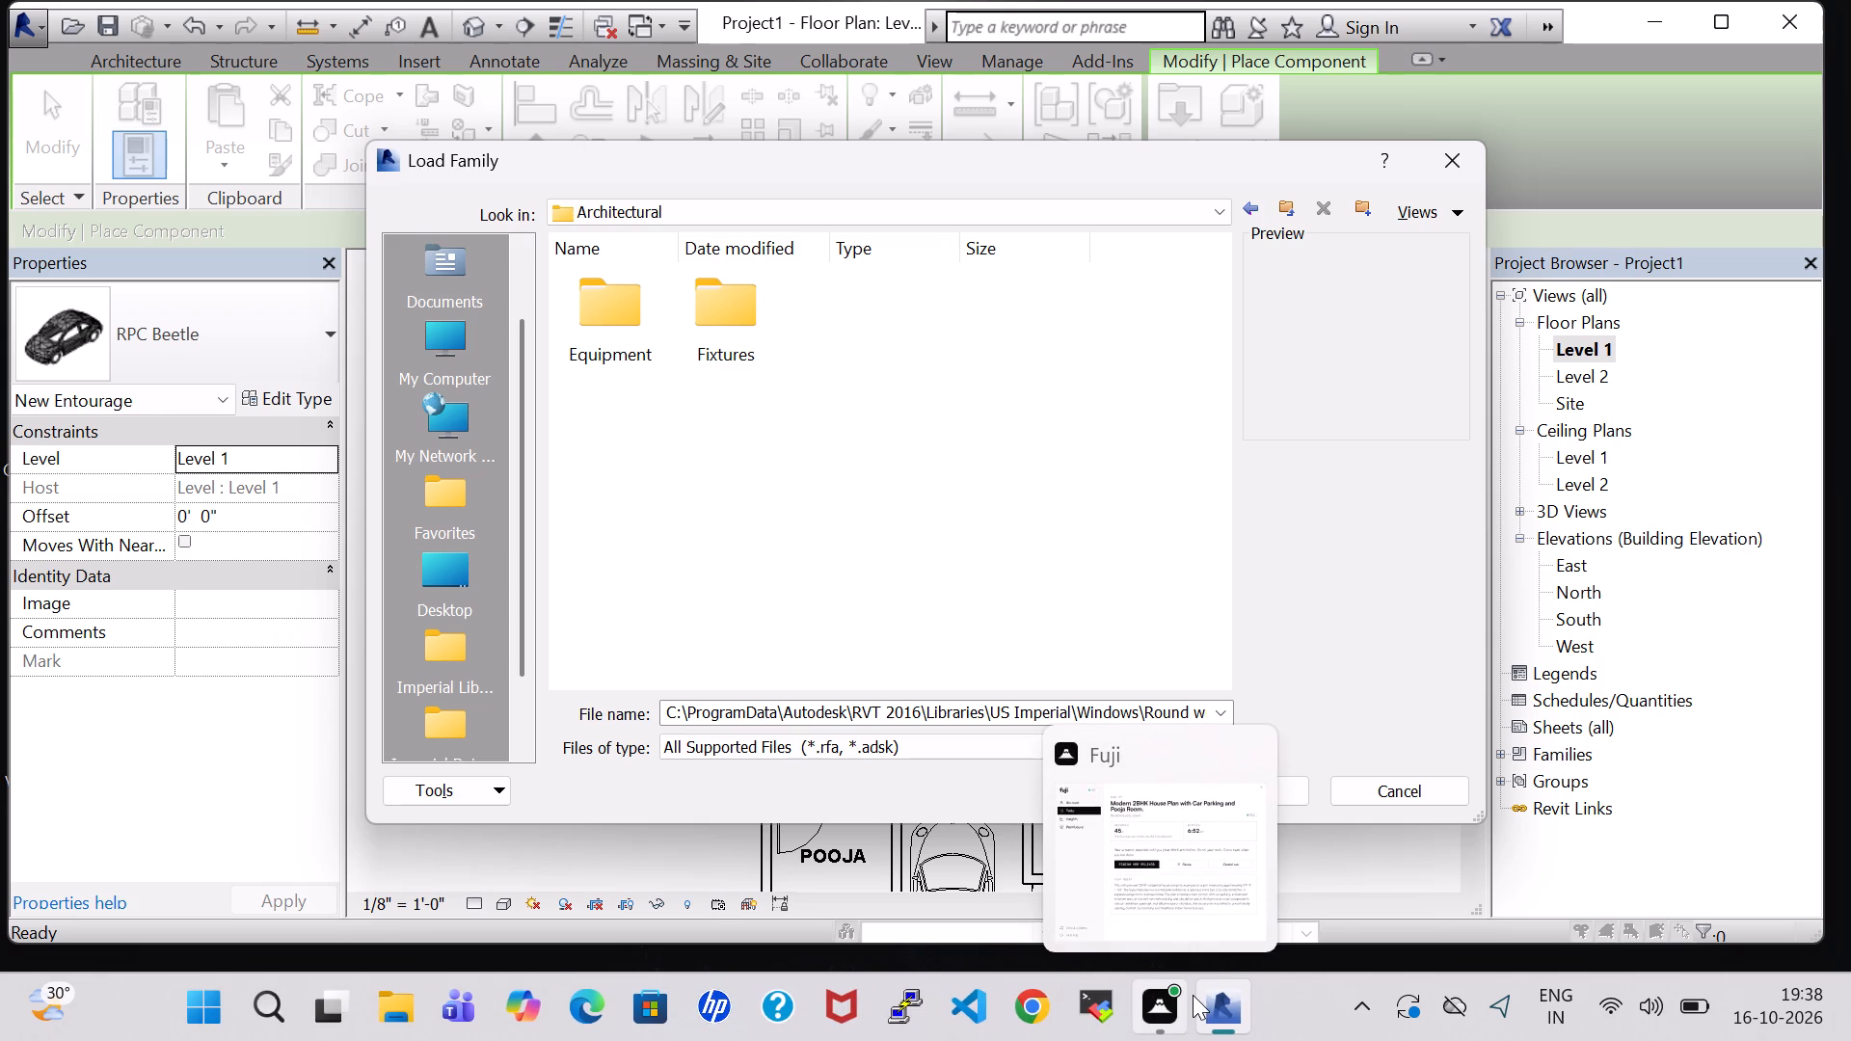
double_click(732, 332)
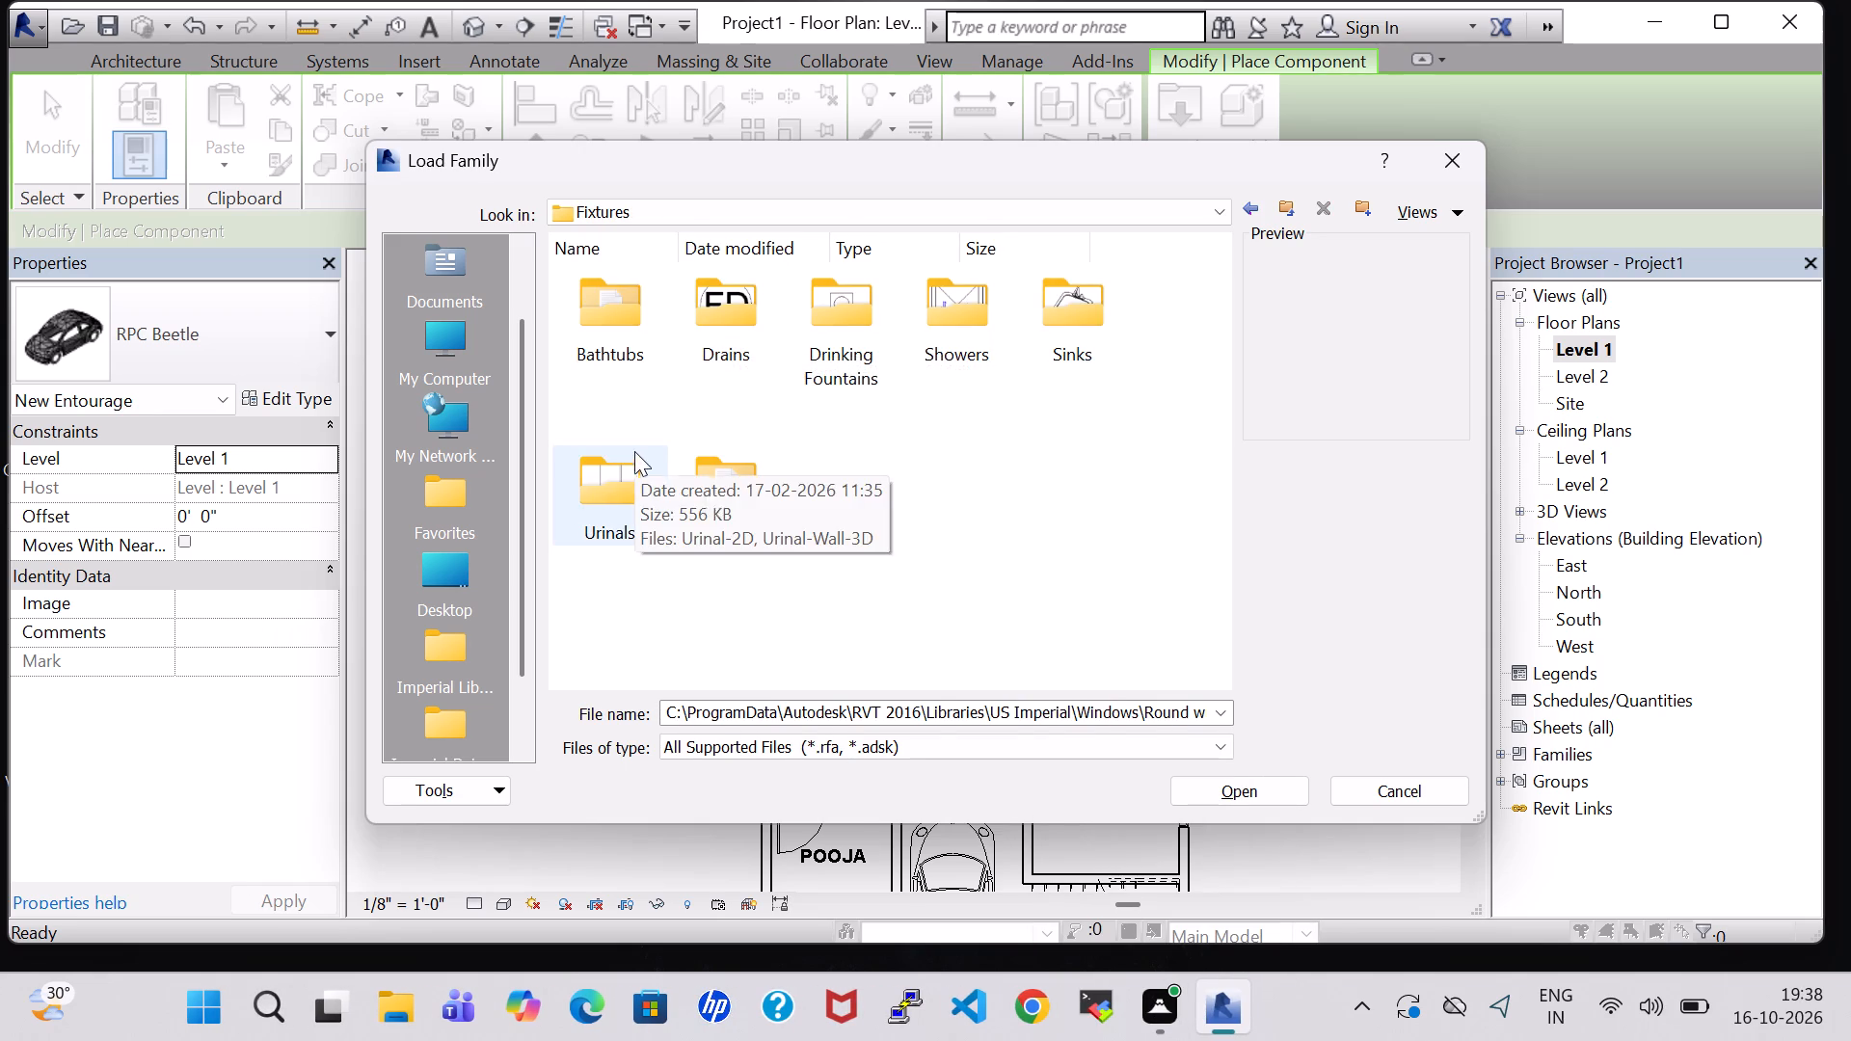
triple_click(707, 493)
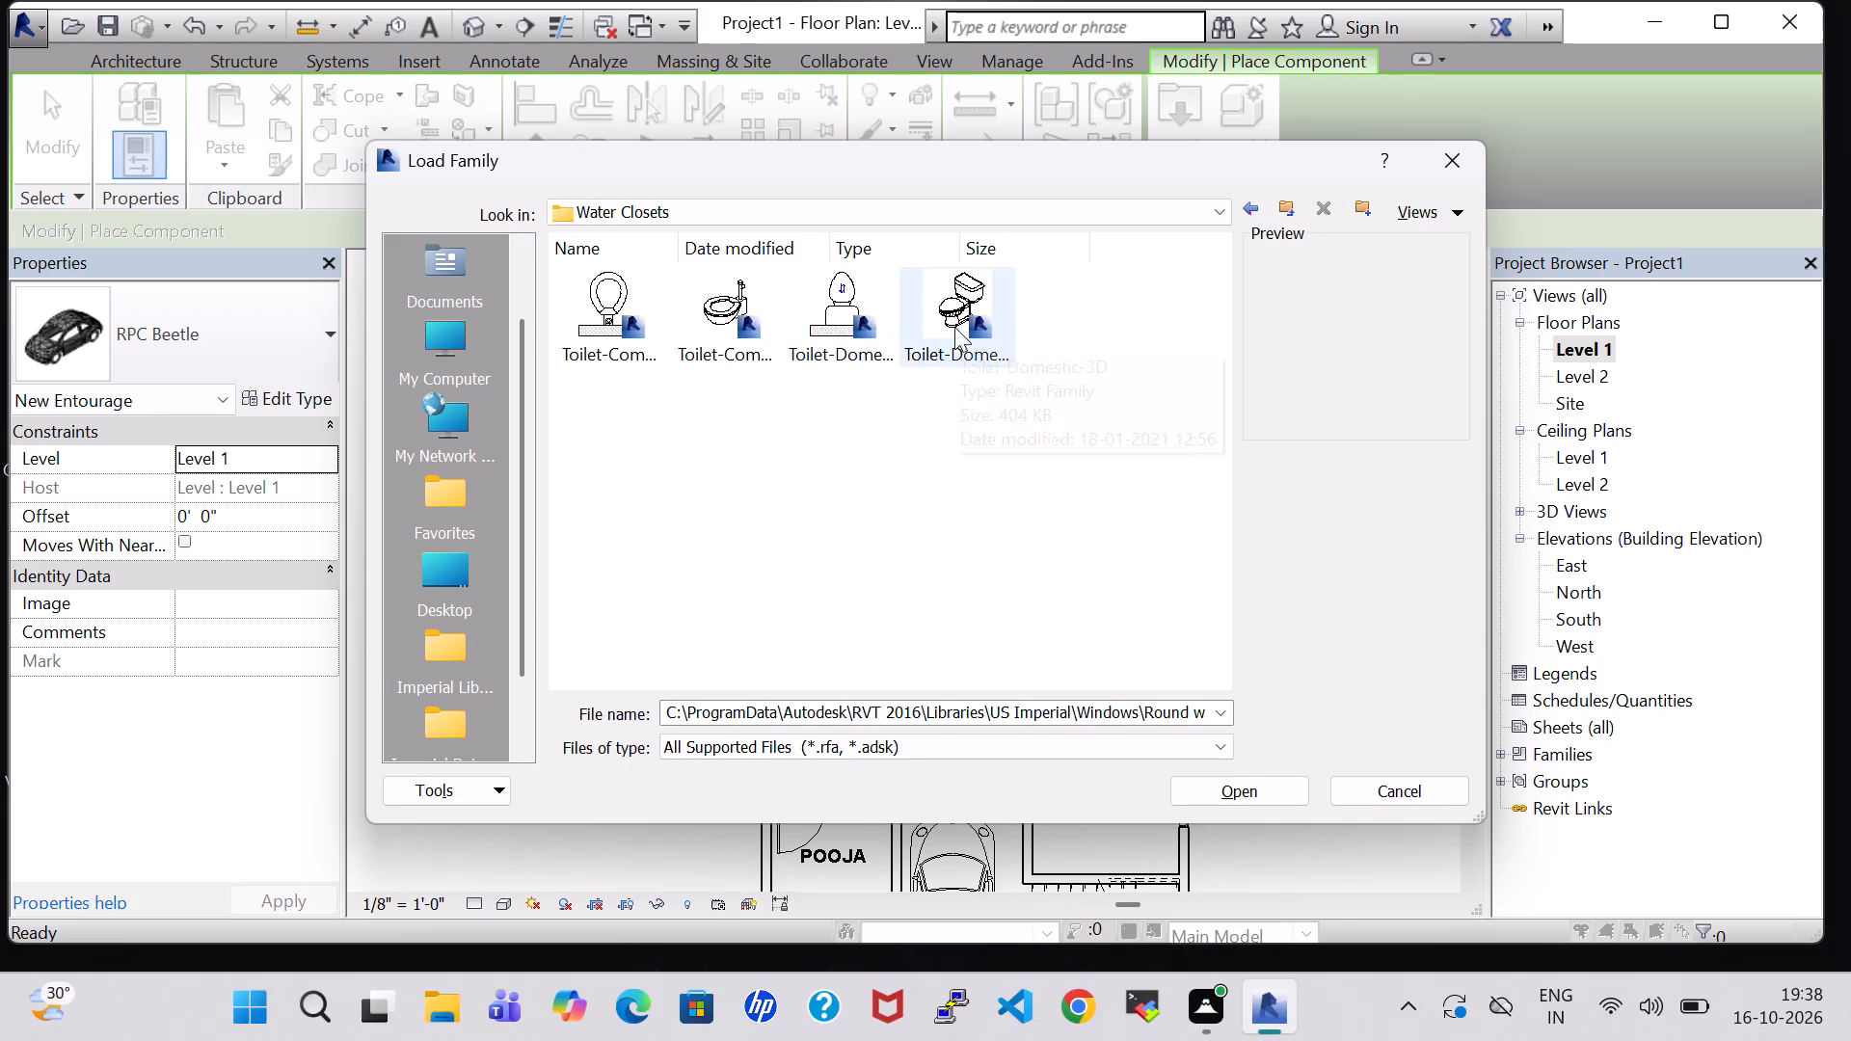
click(954, 327)
click(1277, 784)
Place a Toilet-Domestic-3D in A-Toilet, rotated so its tank backs onto the Bed Room 2 wall, near the exterior wall.
scroll(1161, 674, up, 3)
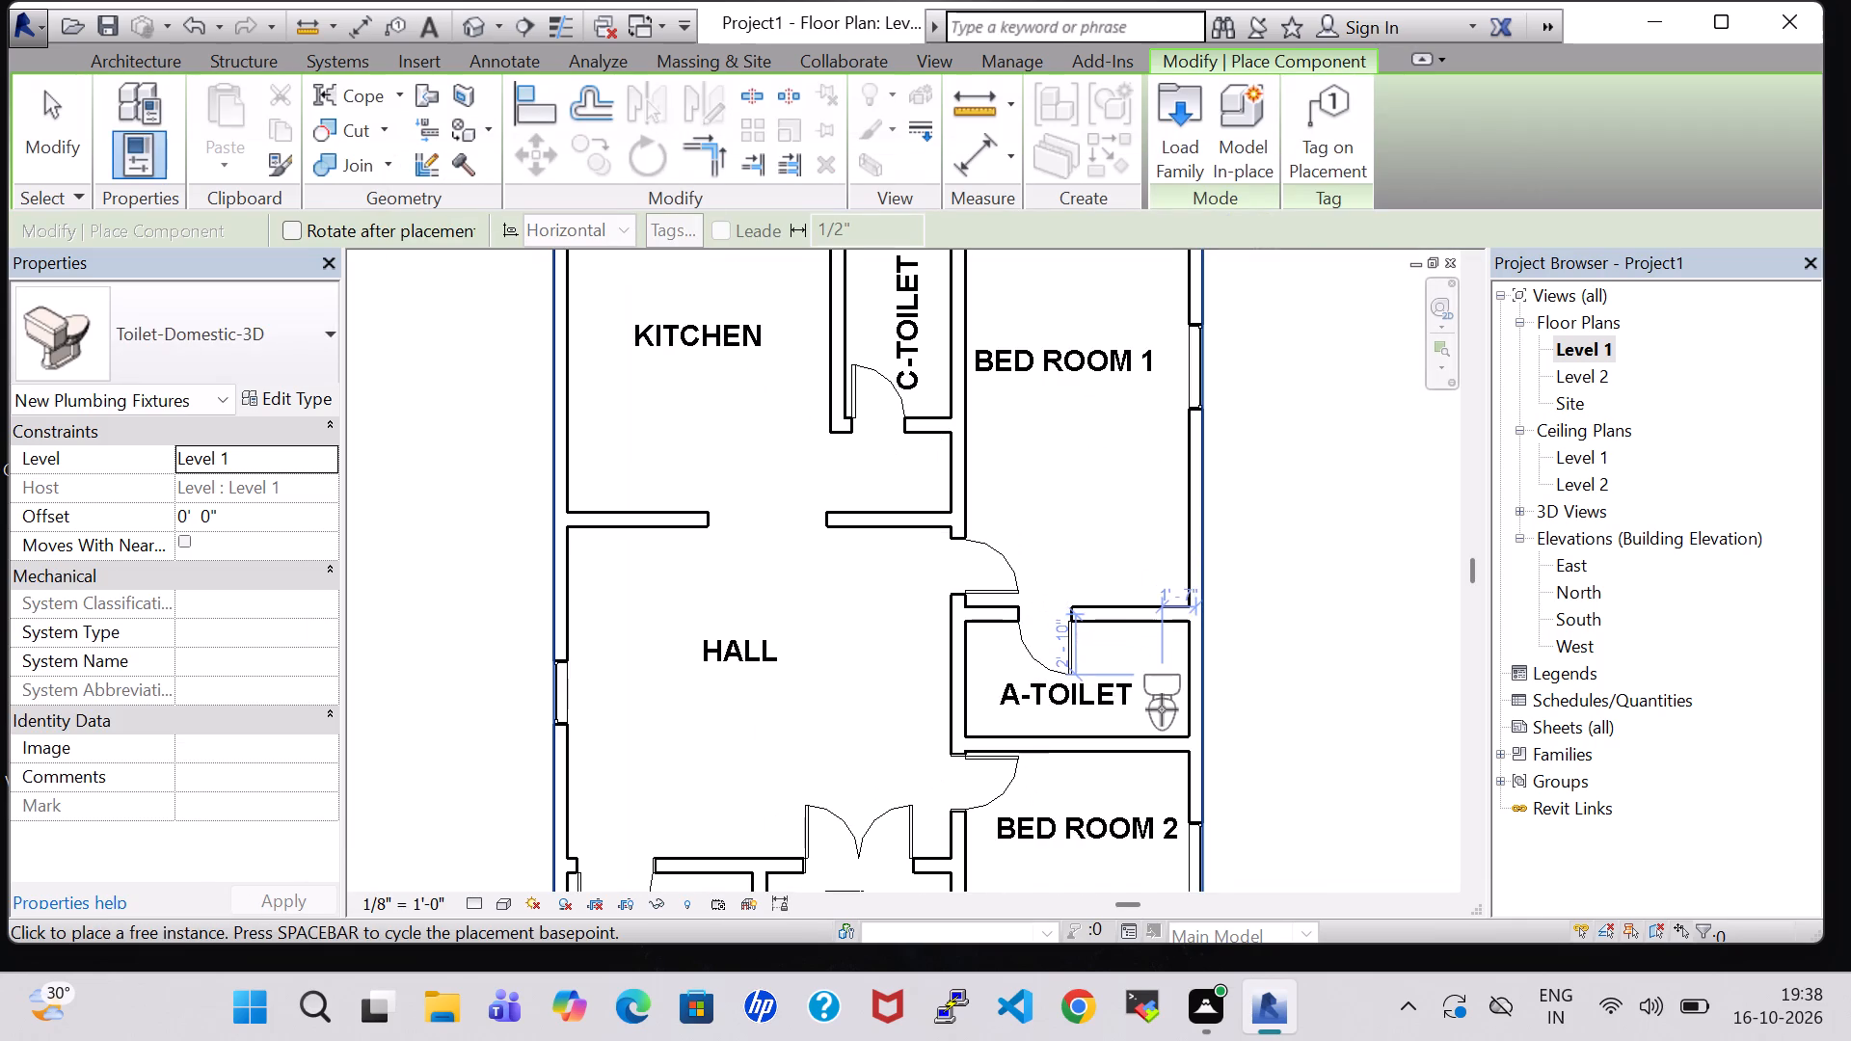
key(space)
key(space)
scroll(1155, 690, up, 5)
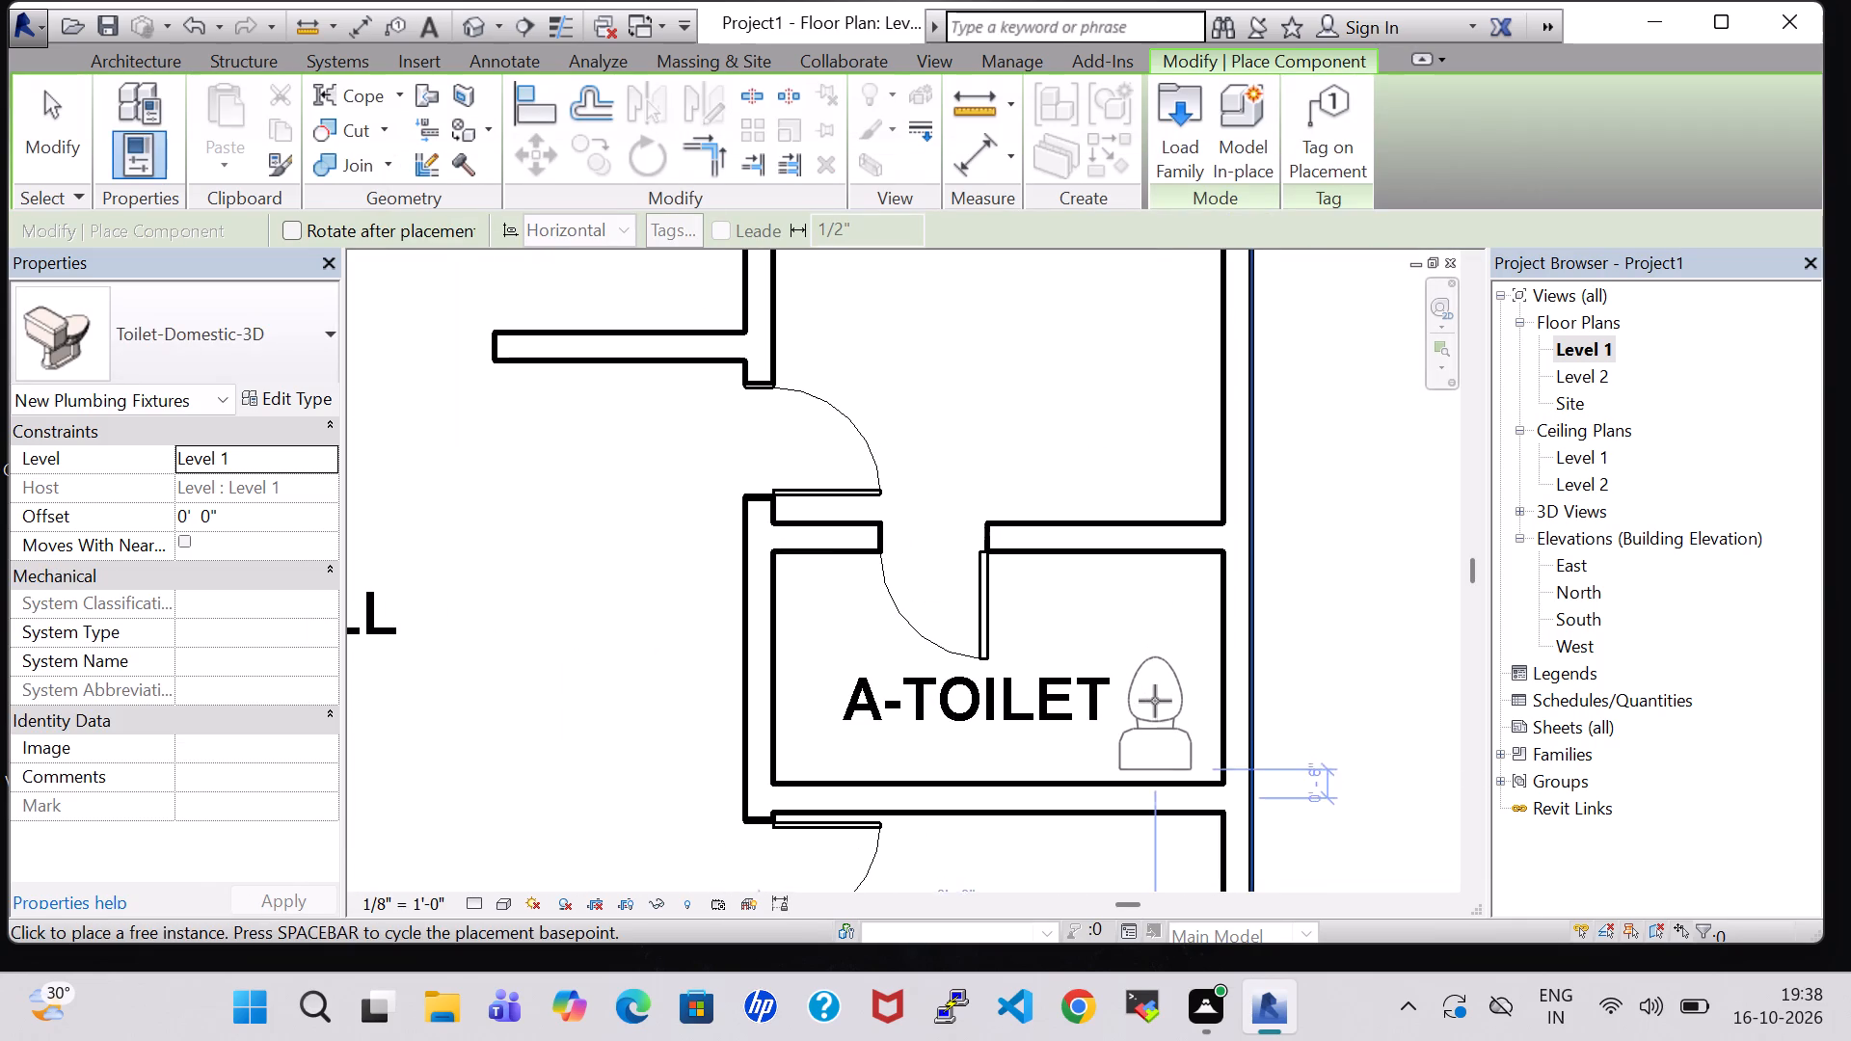
click(1155, 706)
Place a second Toilet-Domestic-3D in C-Toilet, rotated so its tank backs onto the exterior wall, about 2'-1" from the Bed Room 1 wall.
scroll(1140, 684, down, 6)
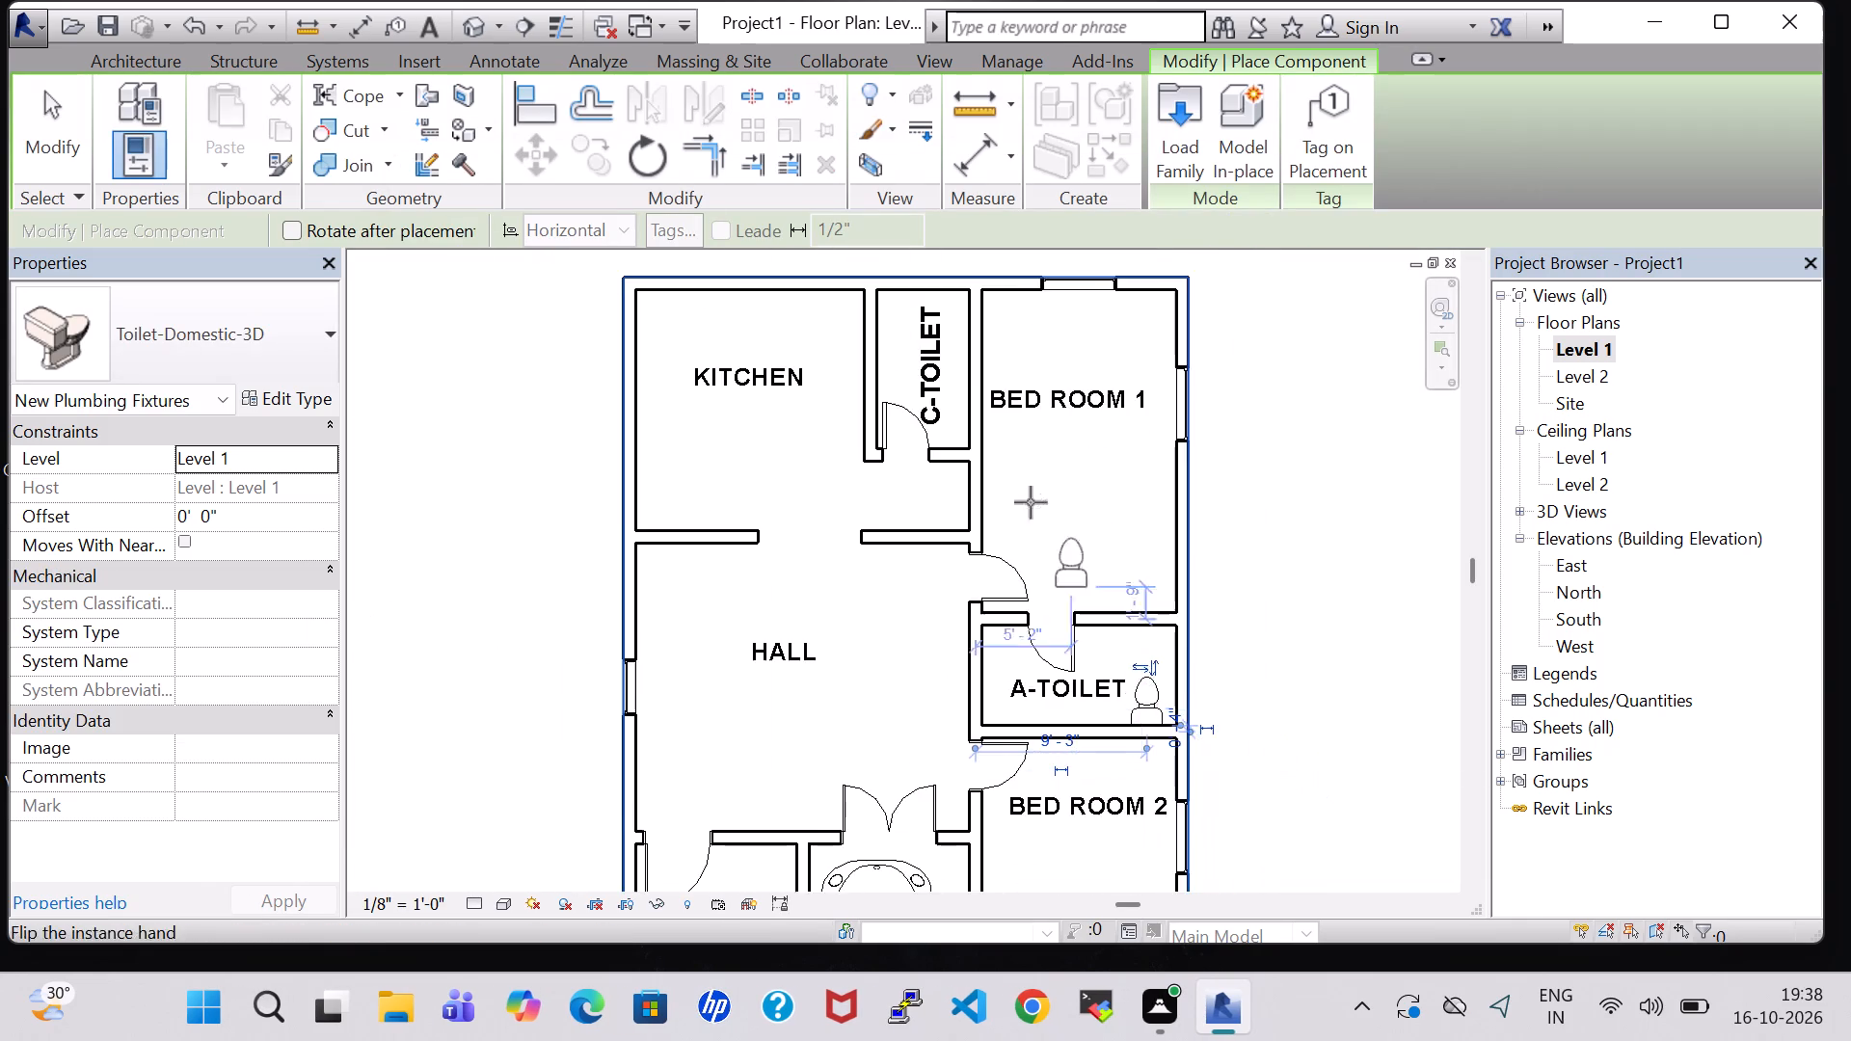
middle_drag(1031, 502, 1074, 546)
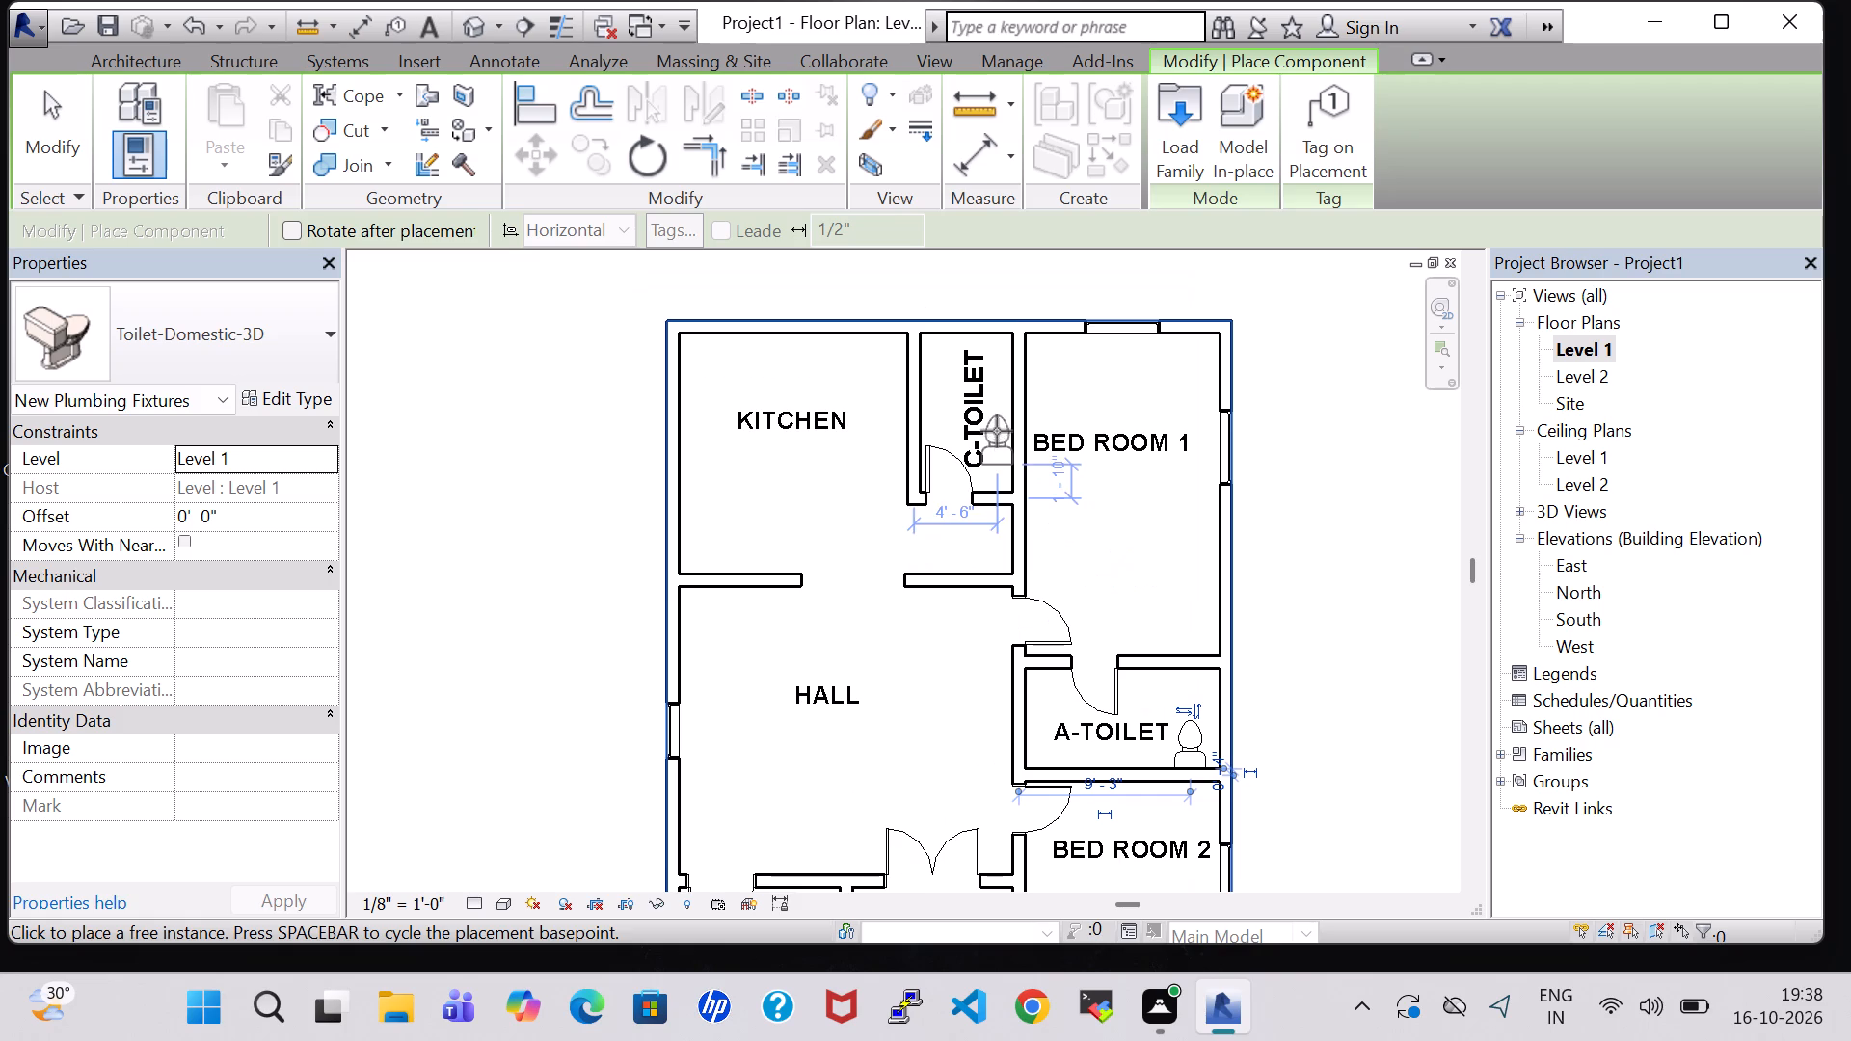
key(space)
key(space)
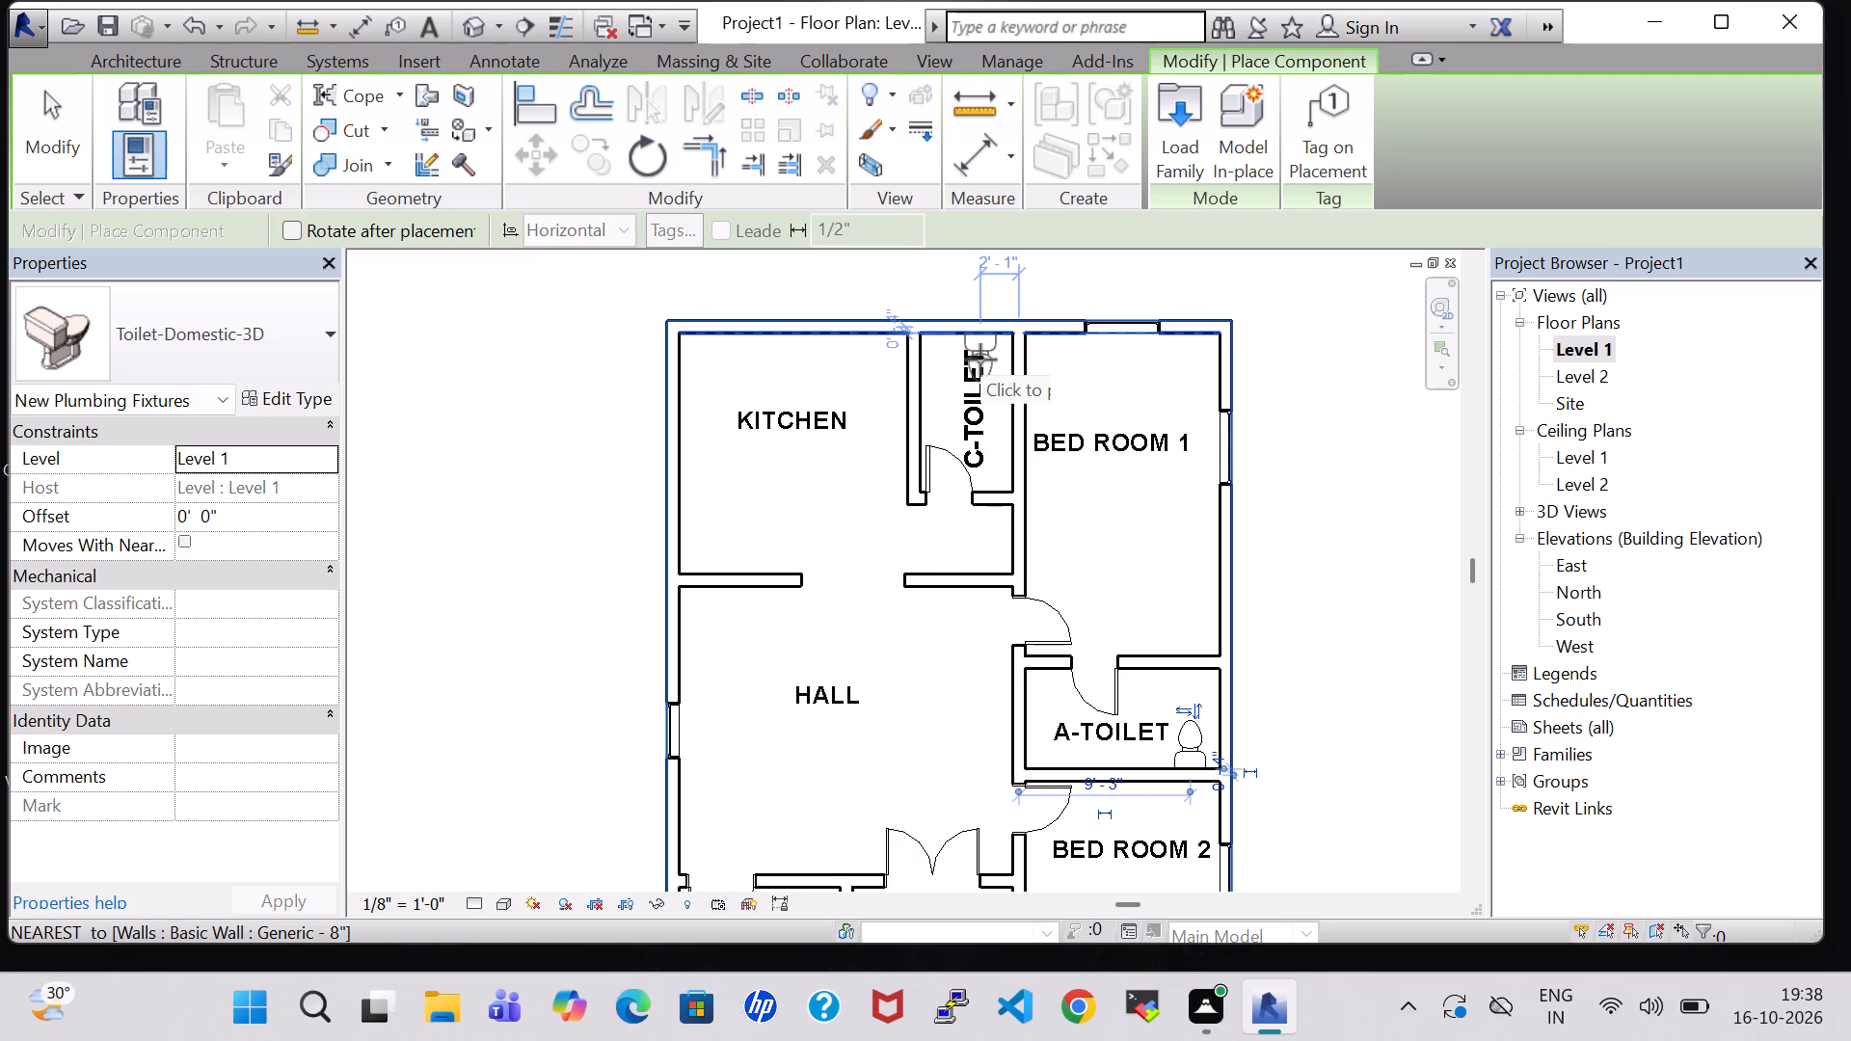
click(980, 360)
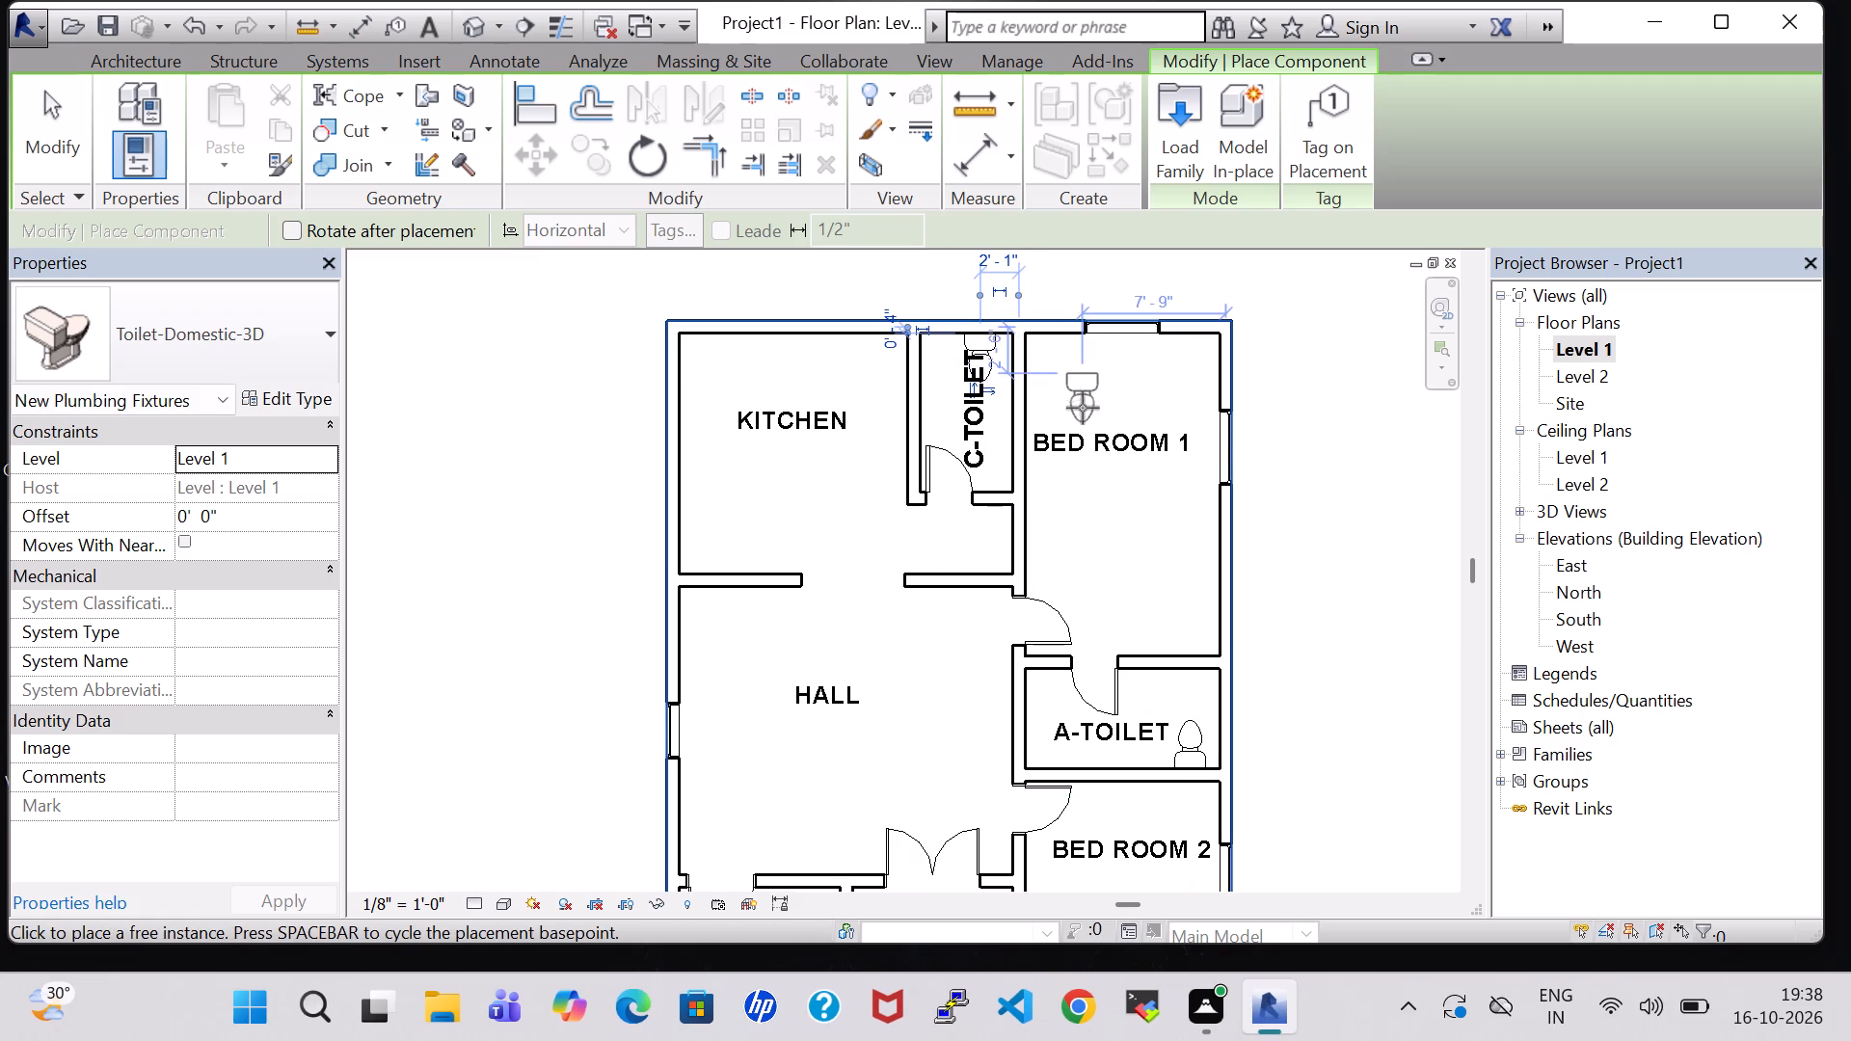
key(Escape)
key(Escape)
Nudge the C-Toilet water closet toward the Bed Room 1 wall, to about 1'-5" from it.
click(985, 415)
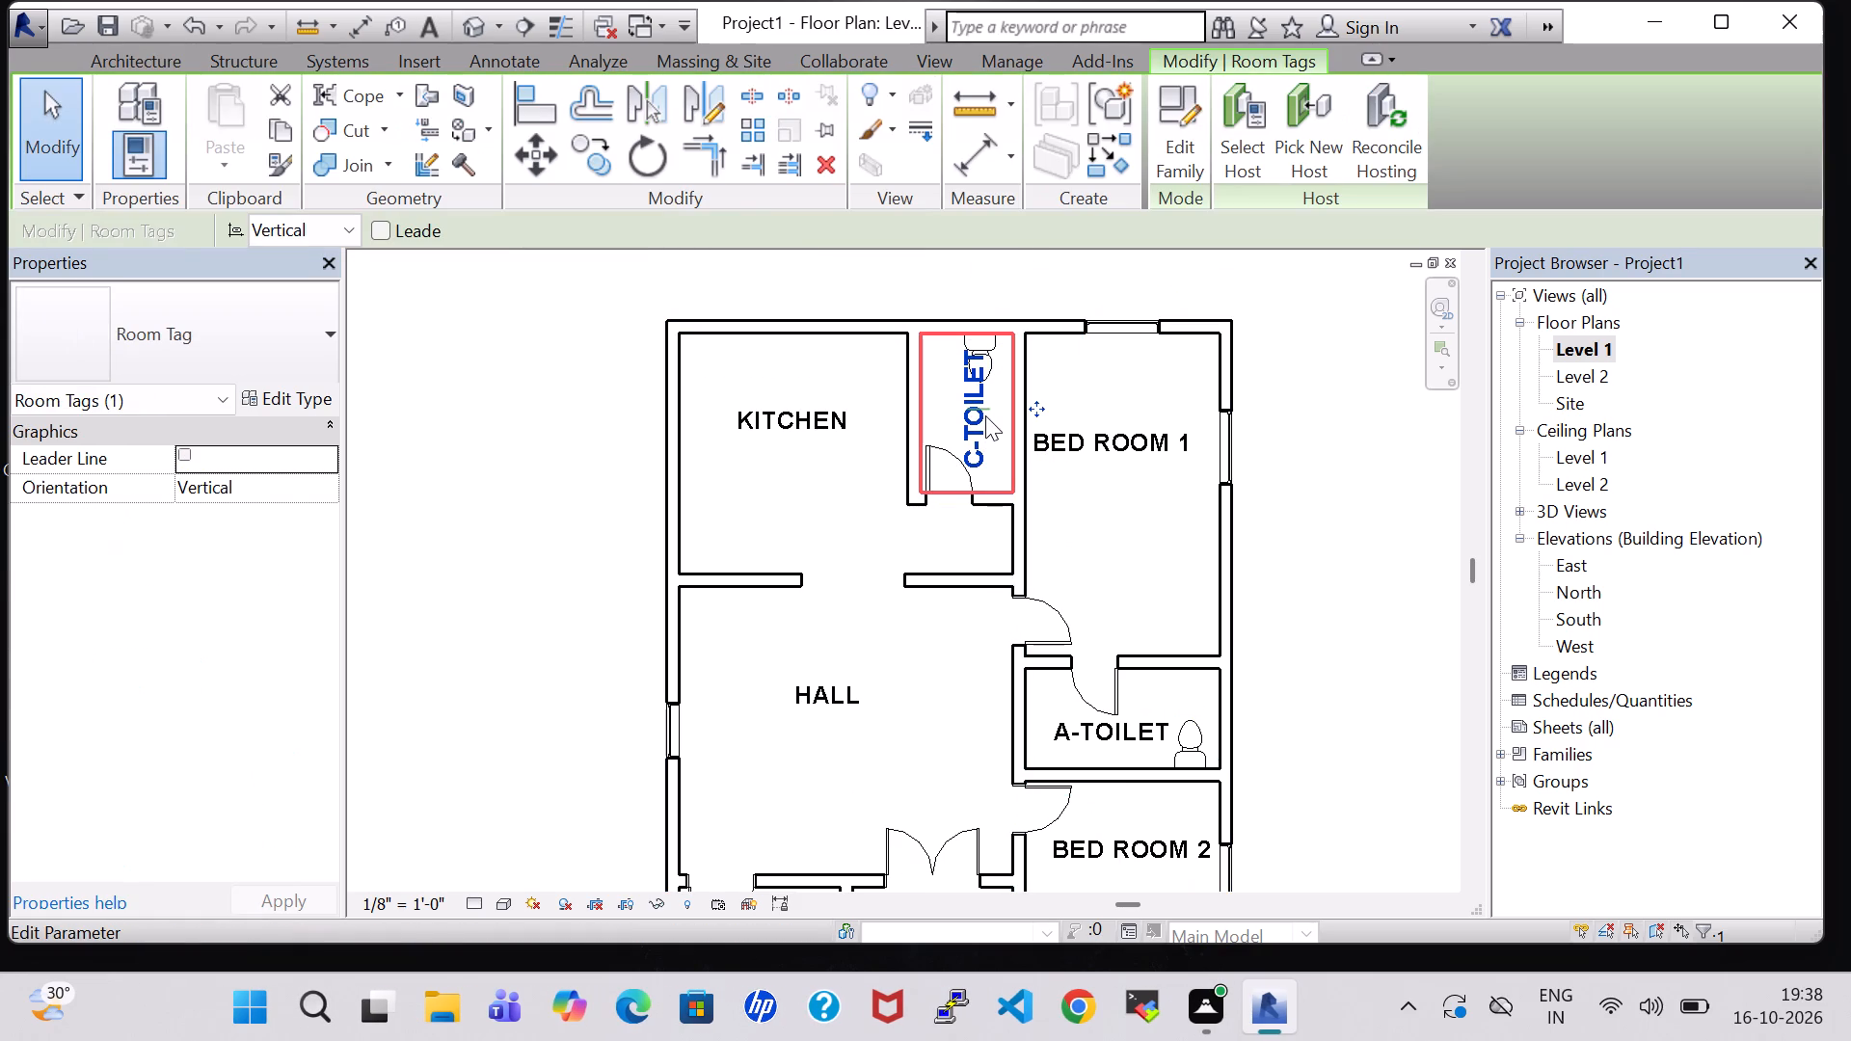
click(1092, 286)
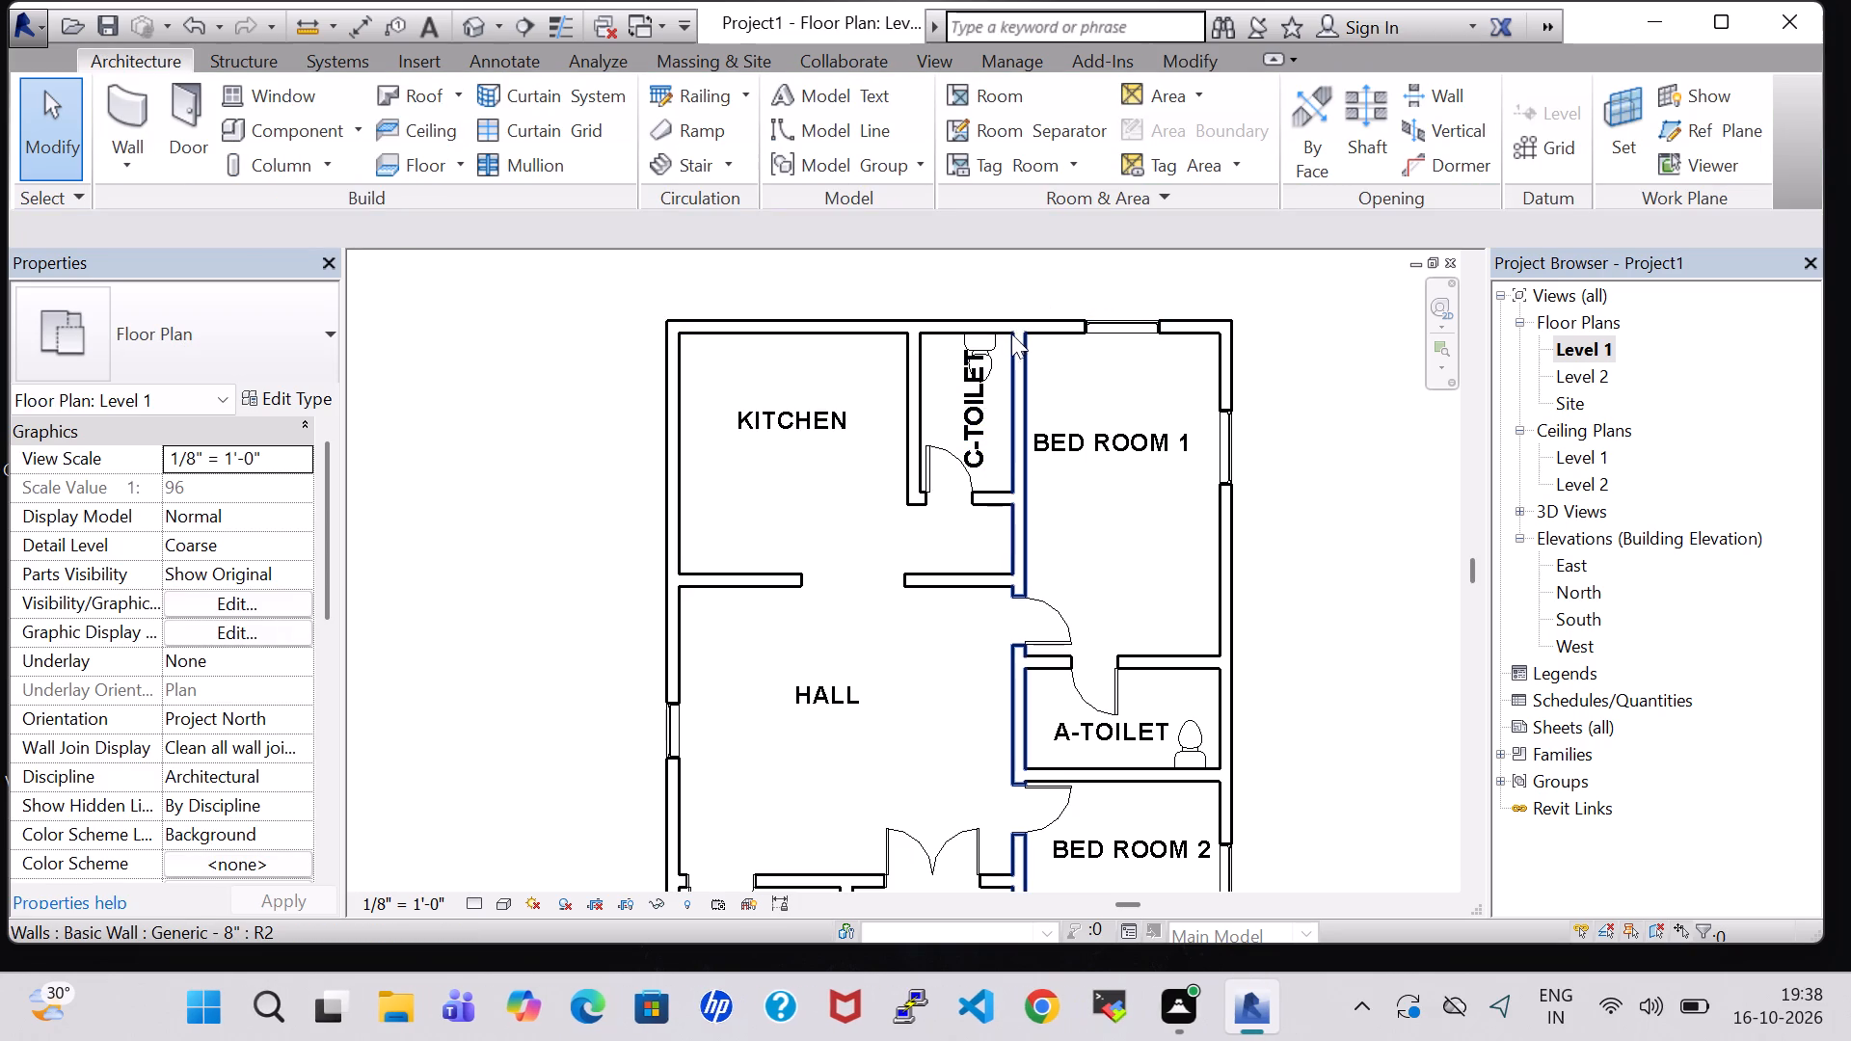
scroll(988, 340, up, 4)
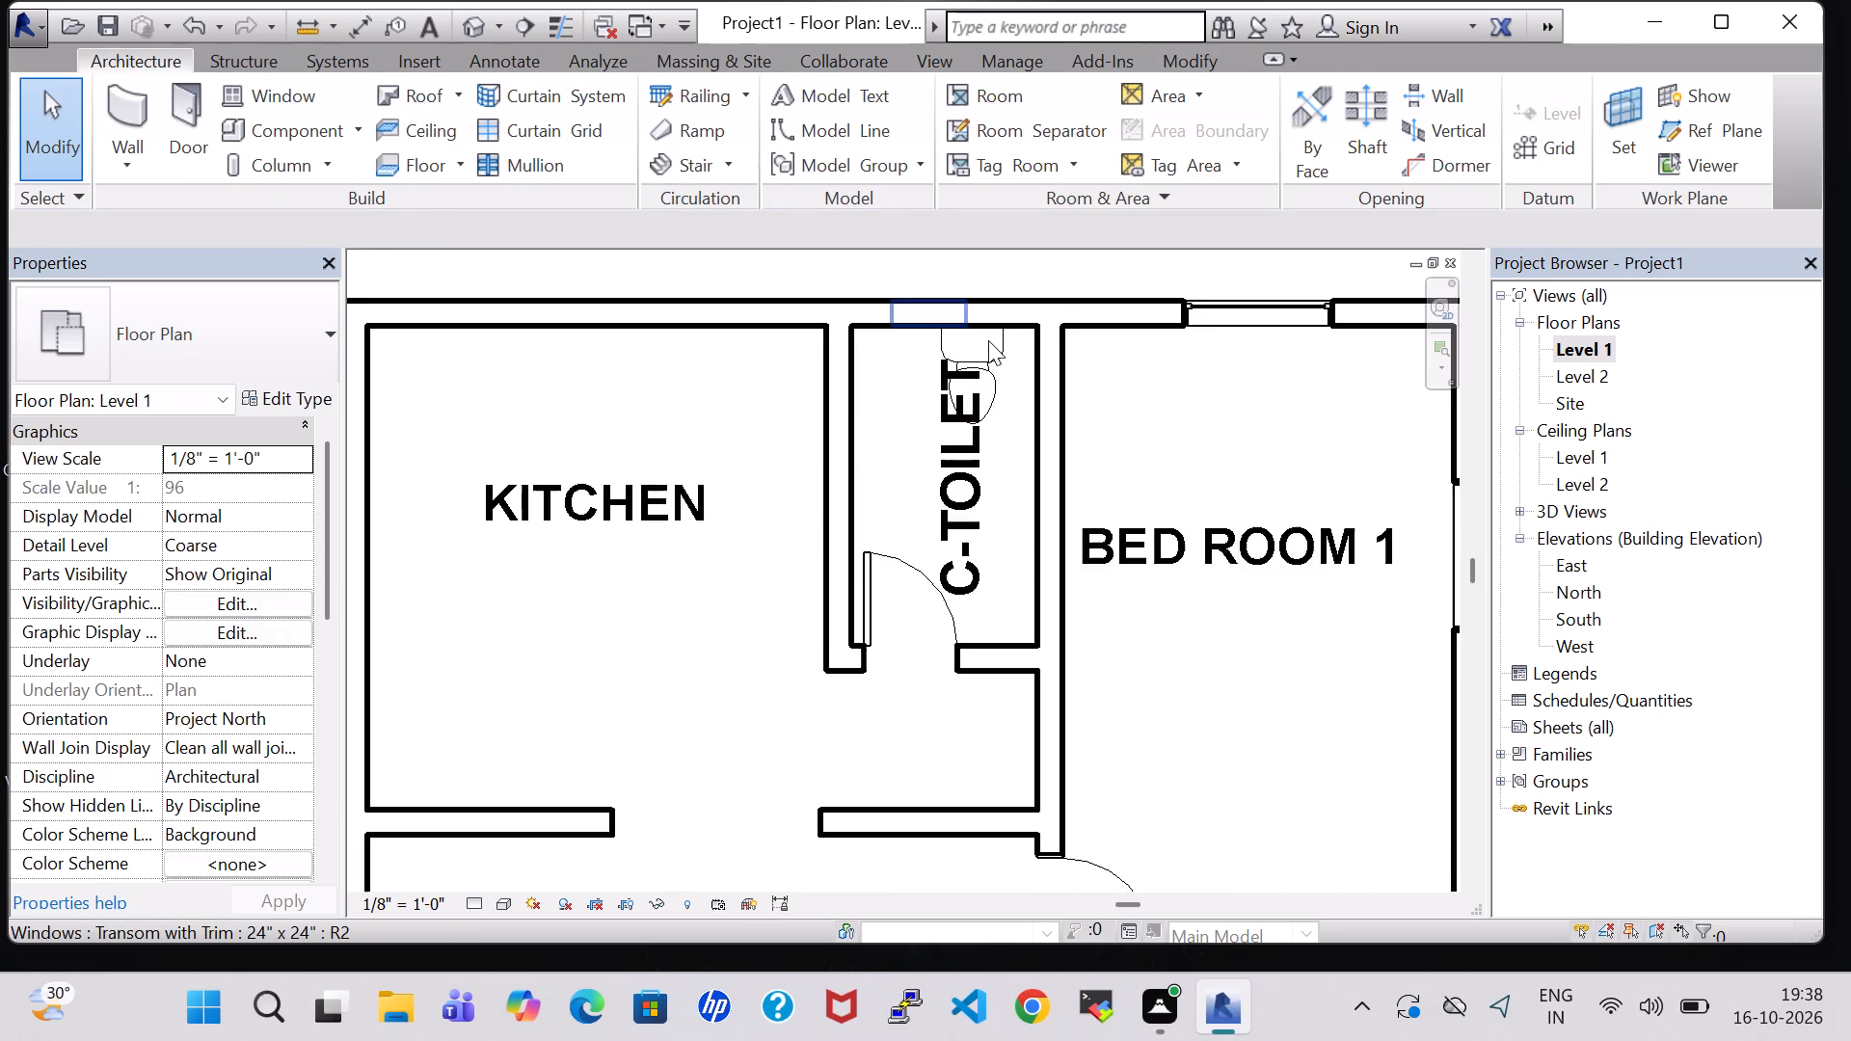
scroll(988, 340, up, 6)
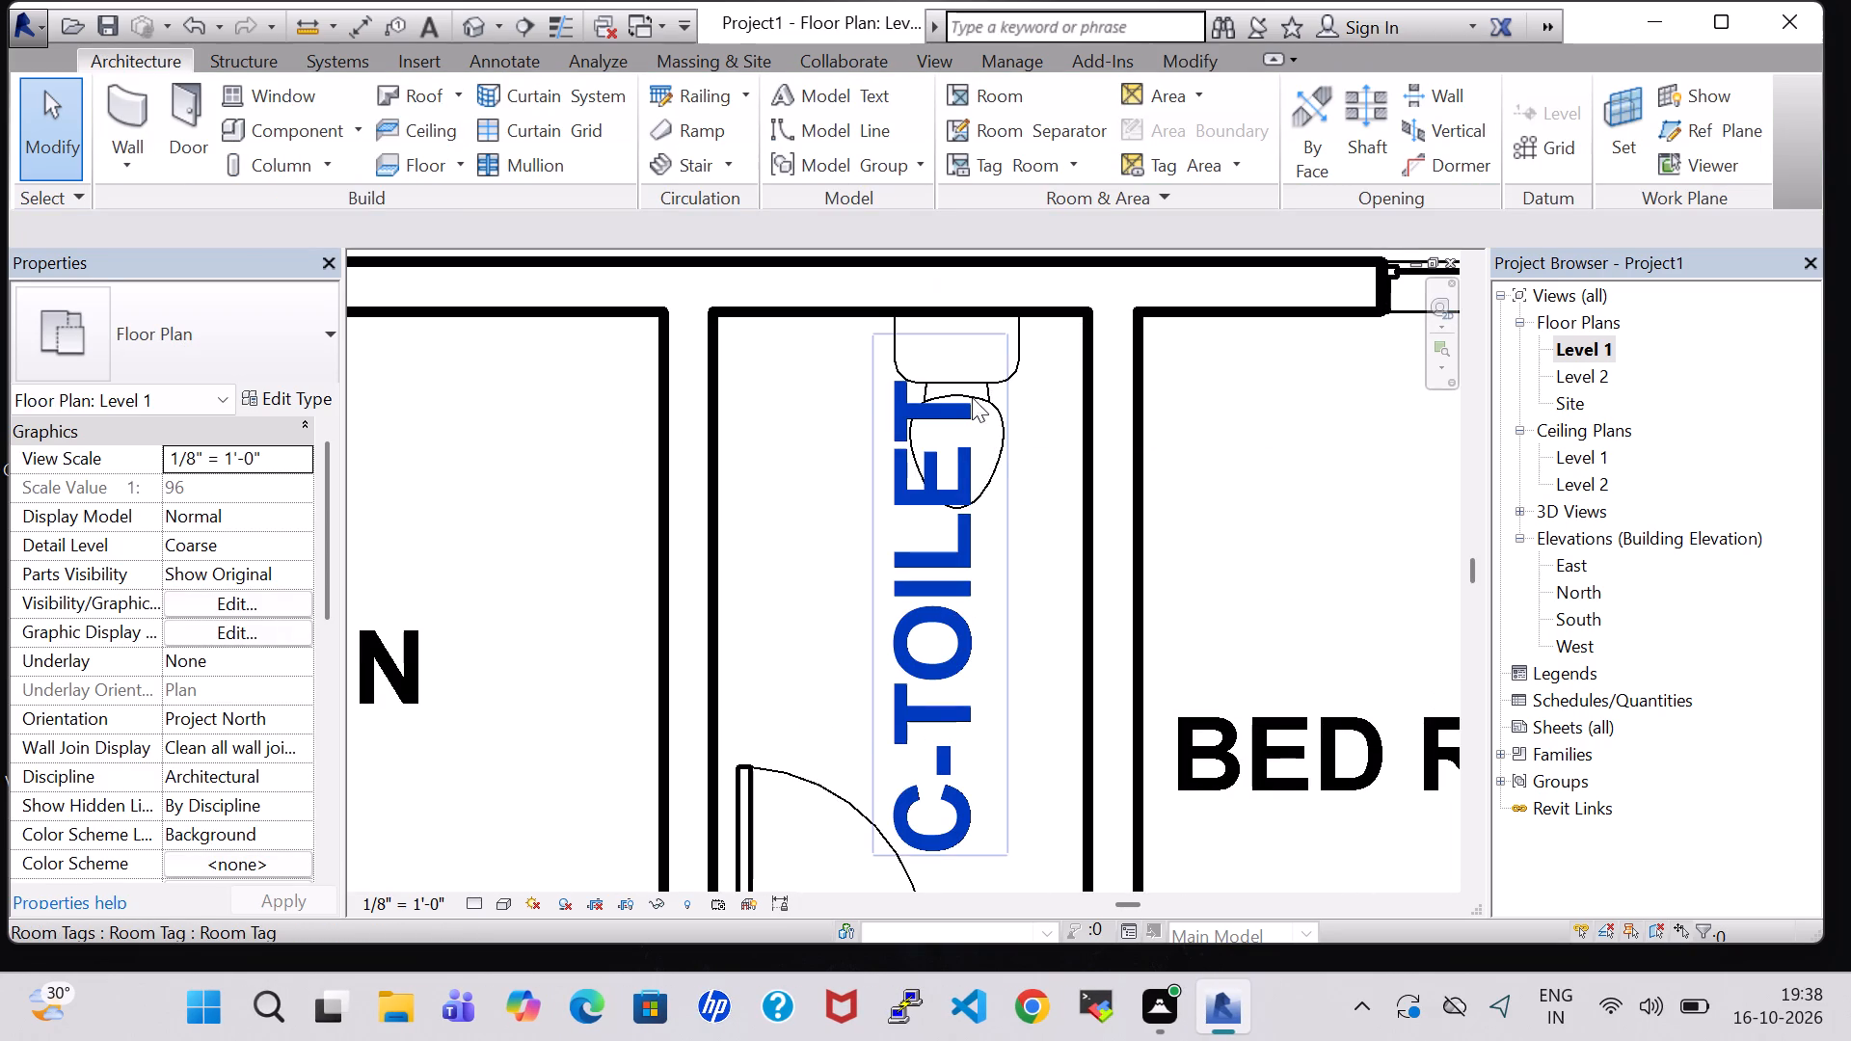
click(876, 386)
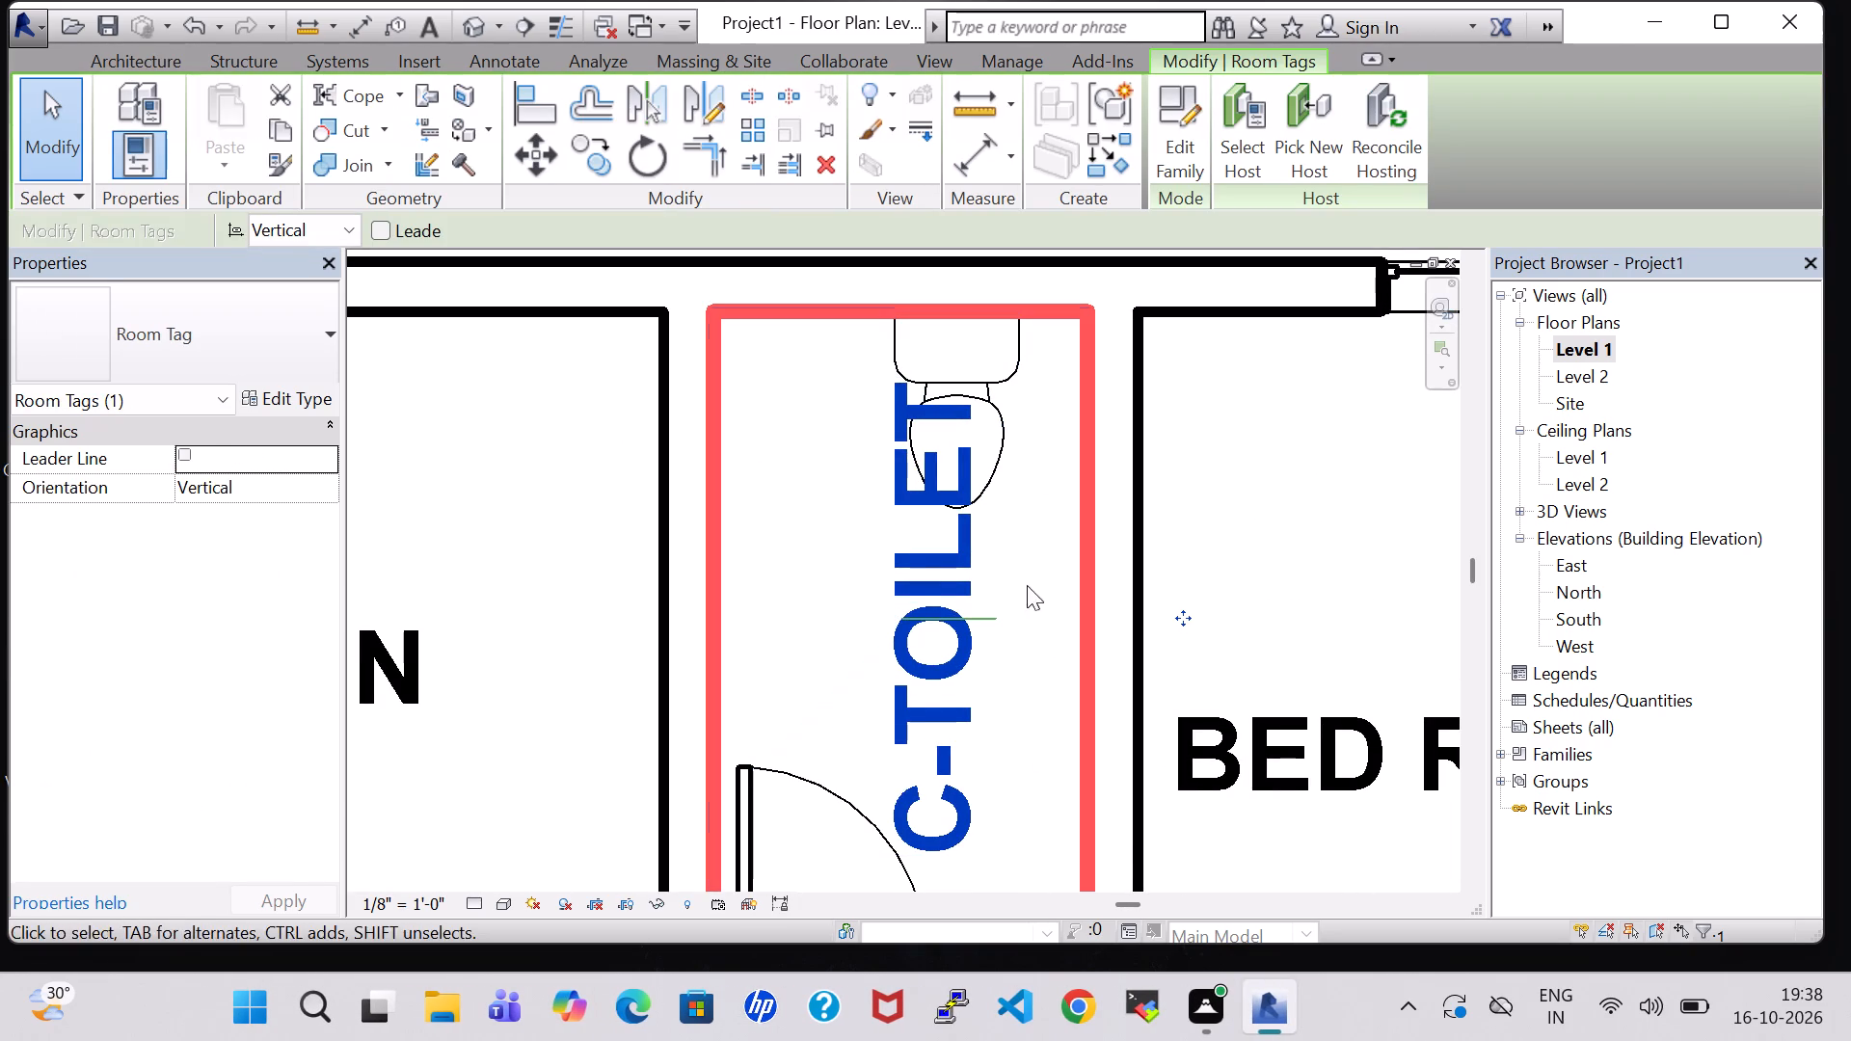
click(779, 669)
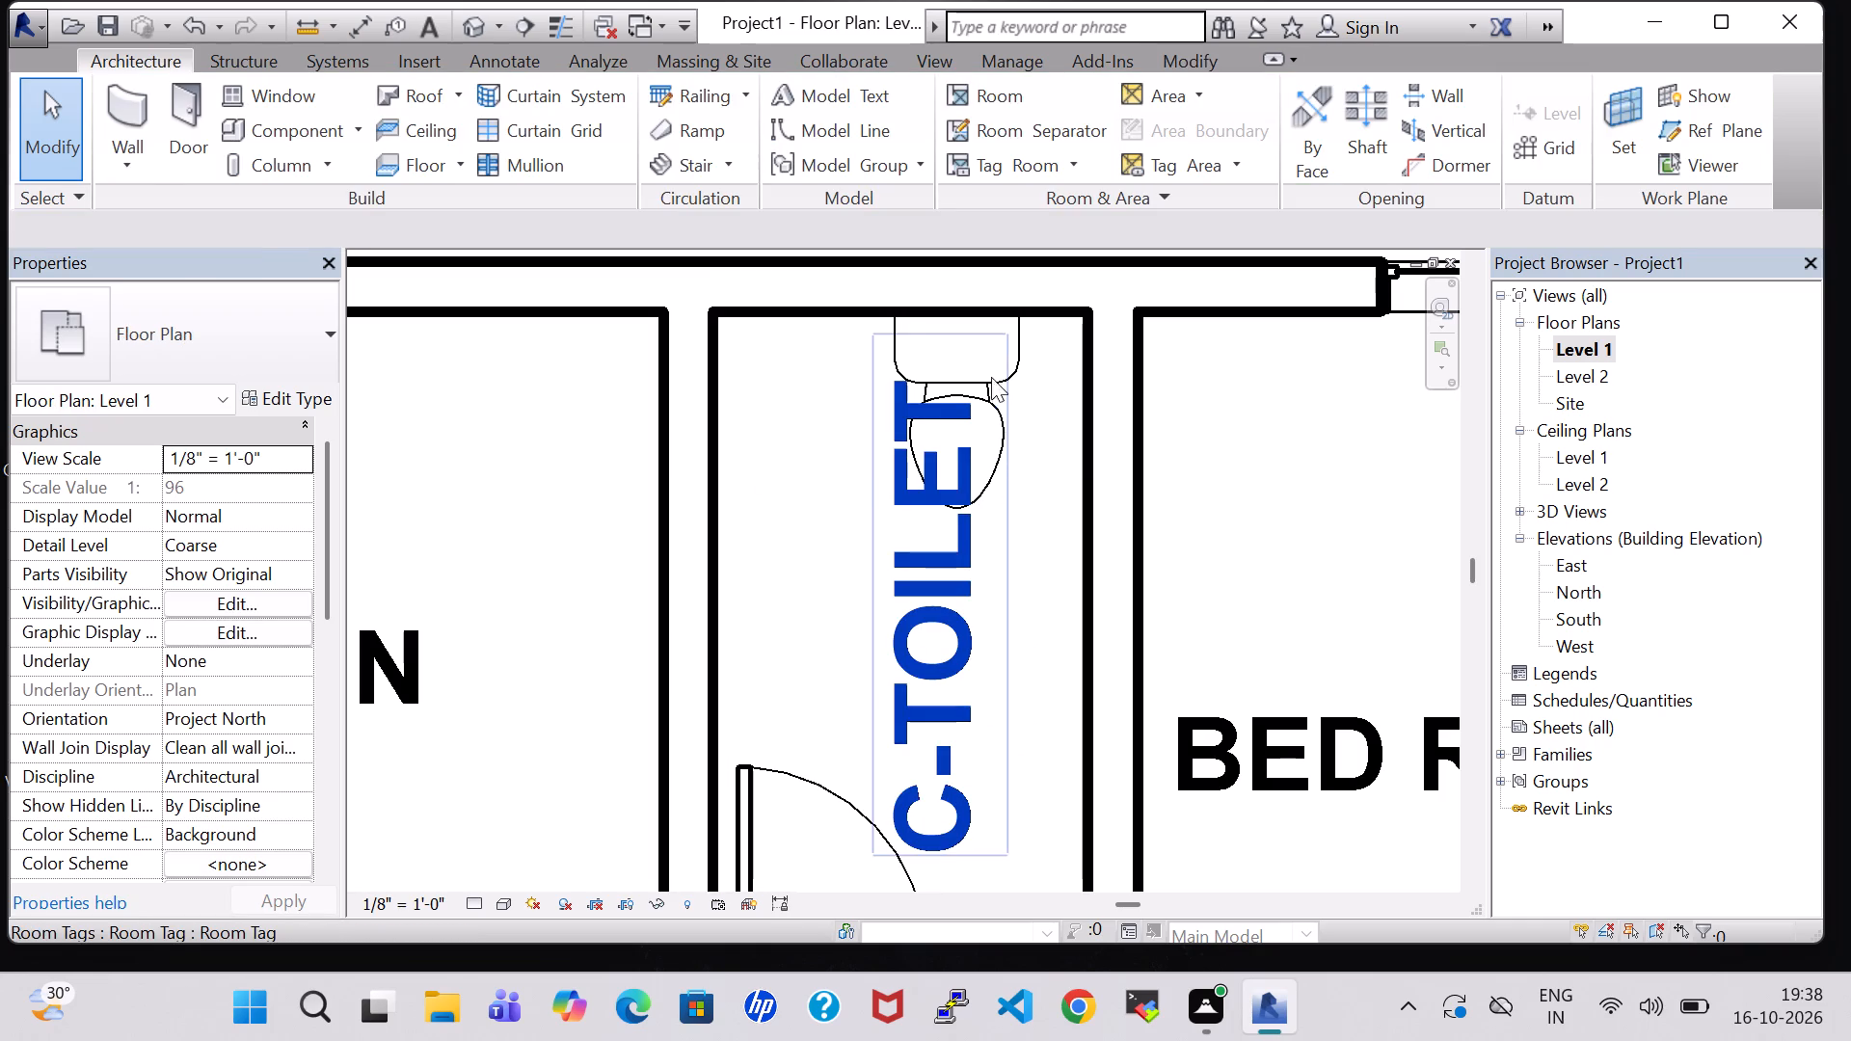
click(1012, 332)
key(Right)
key(Right)
key(Right)
key(Right)
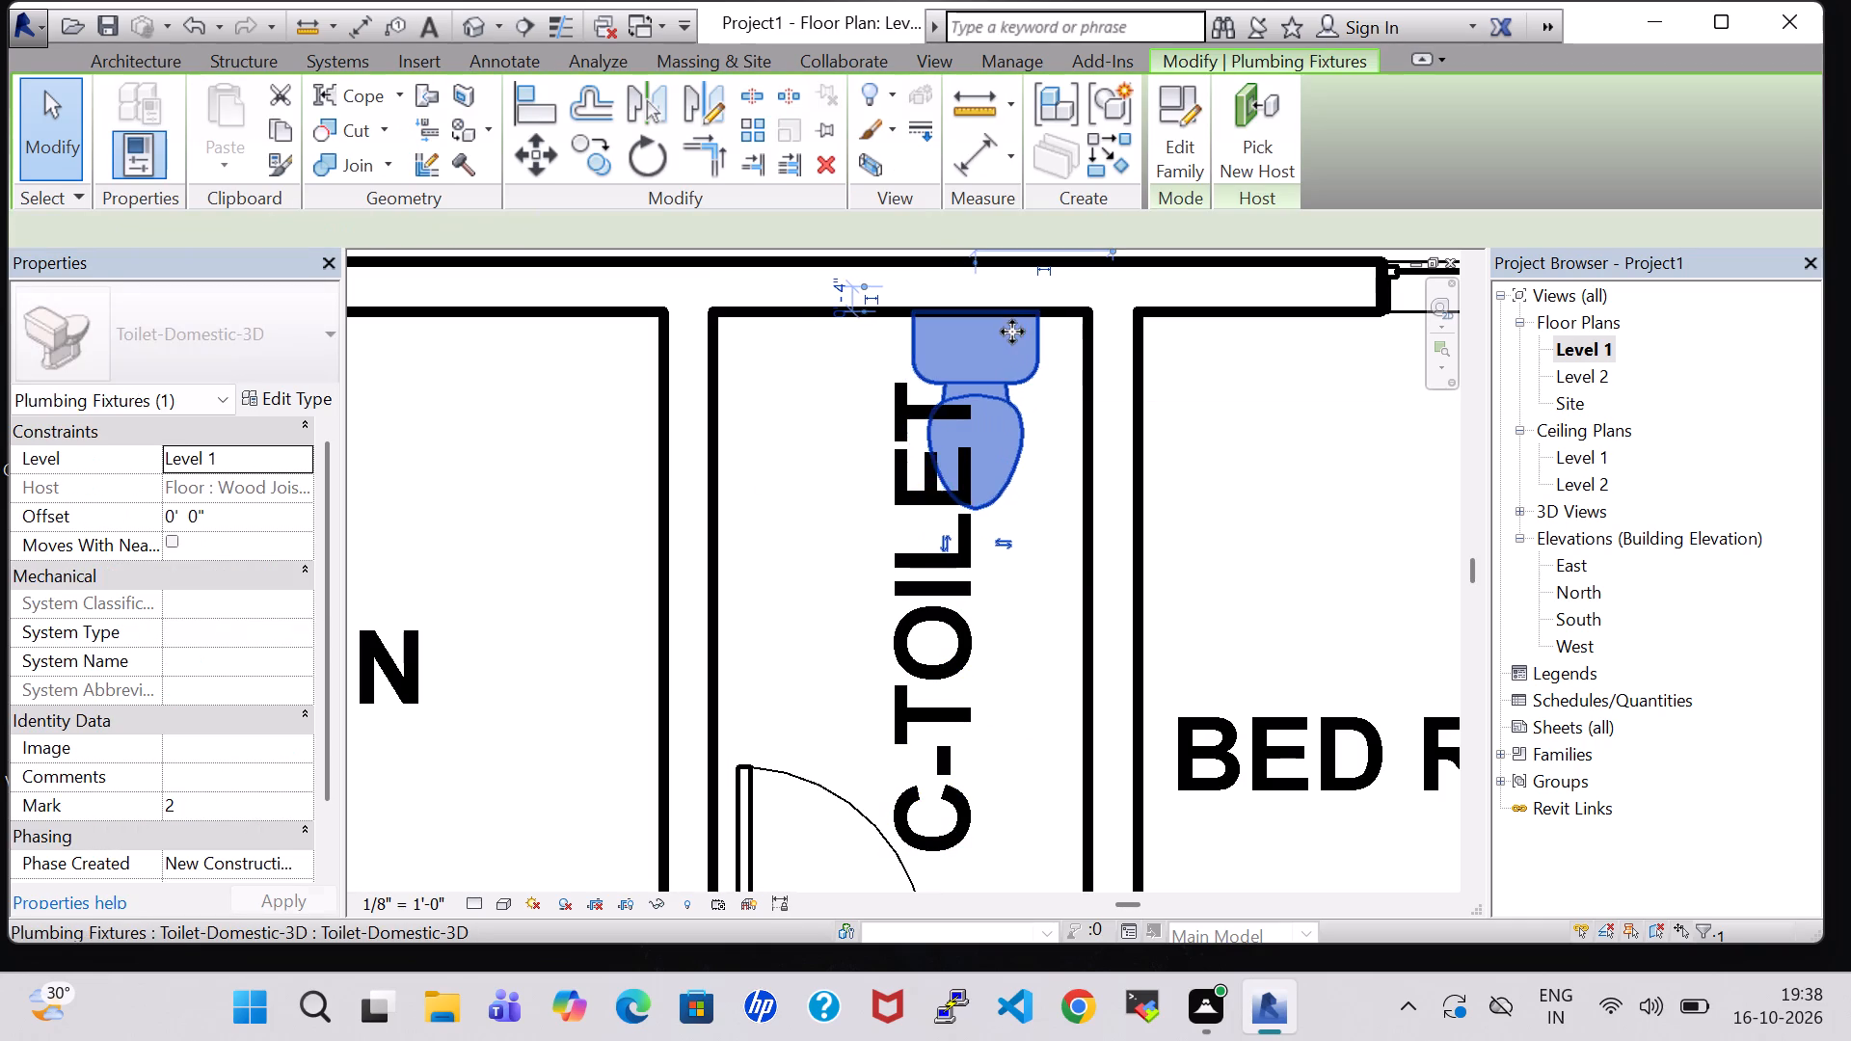
key(Right)
key(Right)
key(Right)
key(Right)
scroll(838, 519, down, 4)
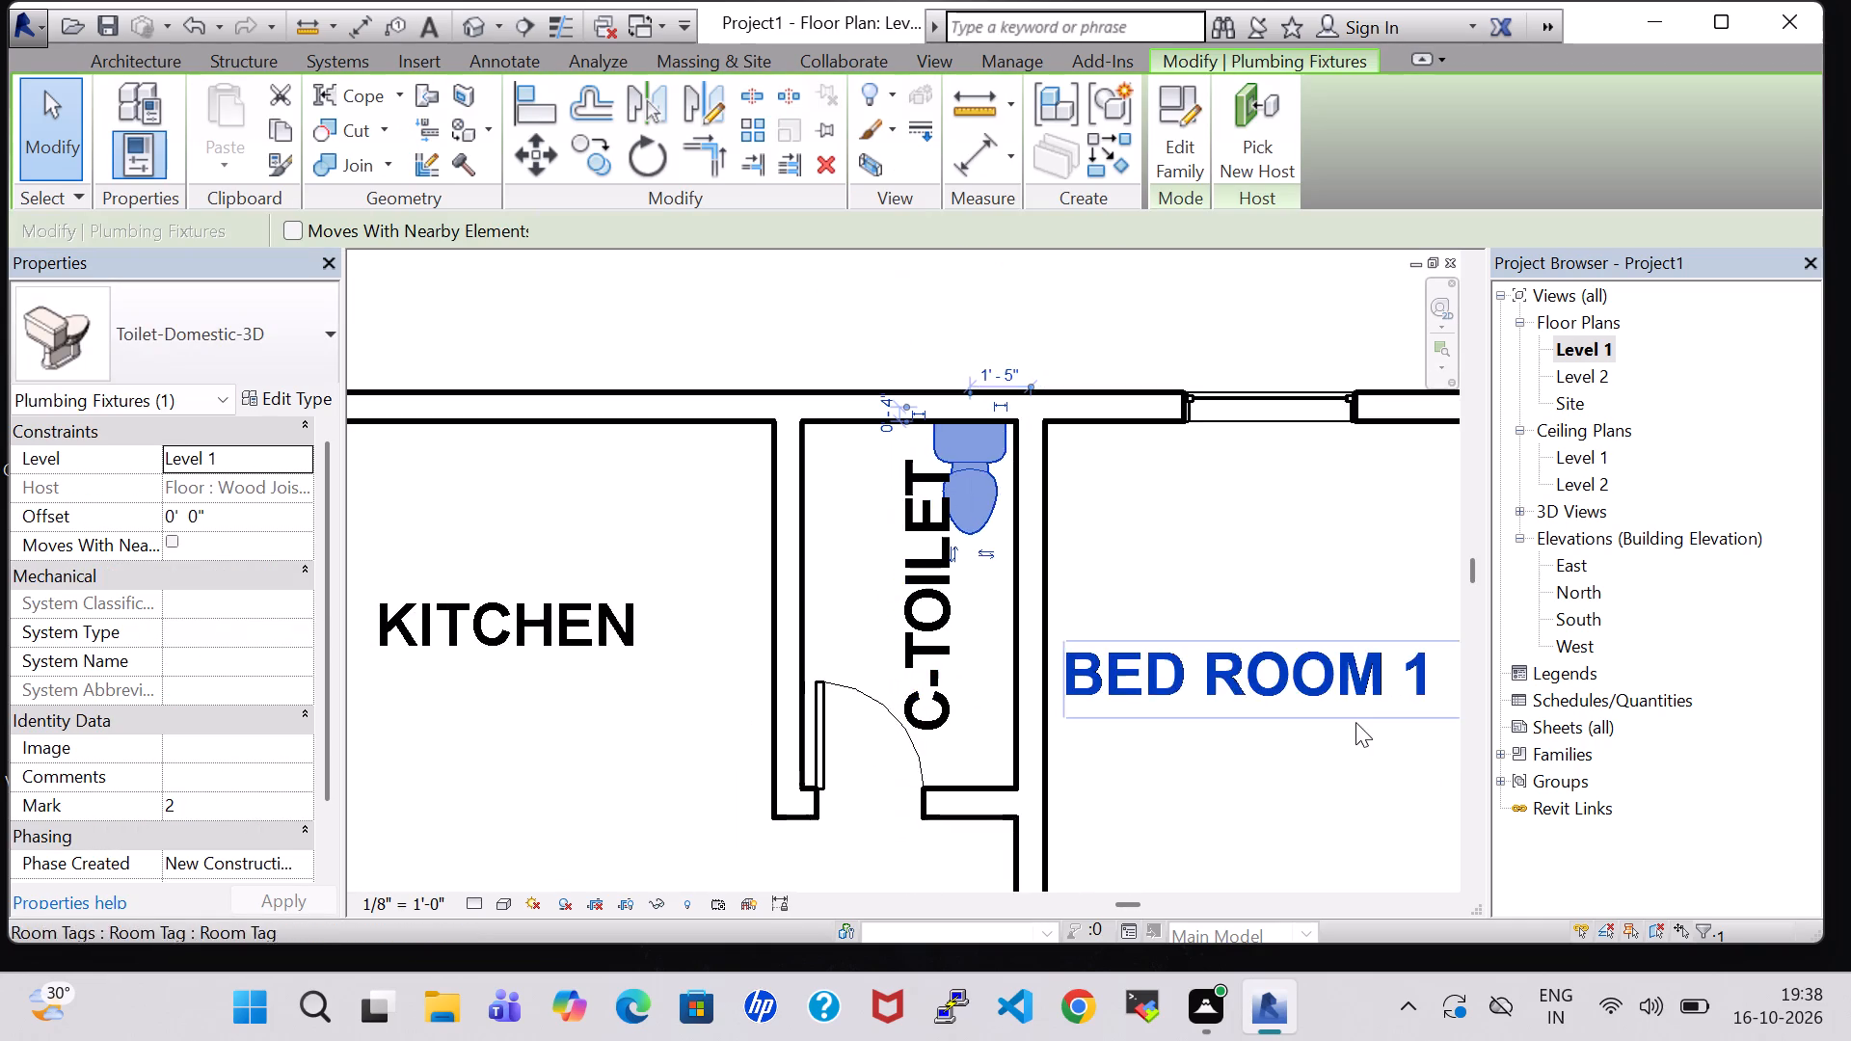
Try rotating and flipping the water closet in A-Toilet beside the Bed Room 2 wall, and delete it.
middle_drag(1355, 722, 1198, 572)
scroll(1192, 561, down, 2)
middle_drag(1199, 774, 1103, 451)
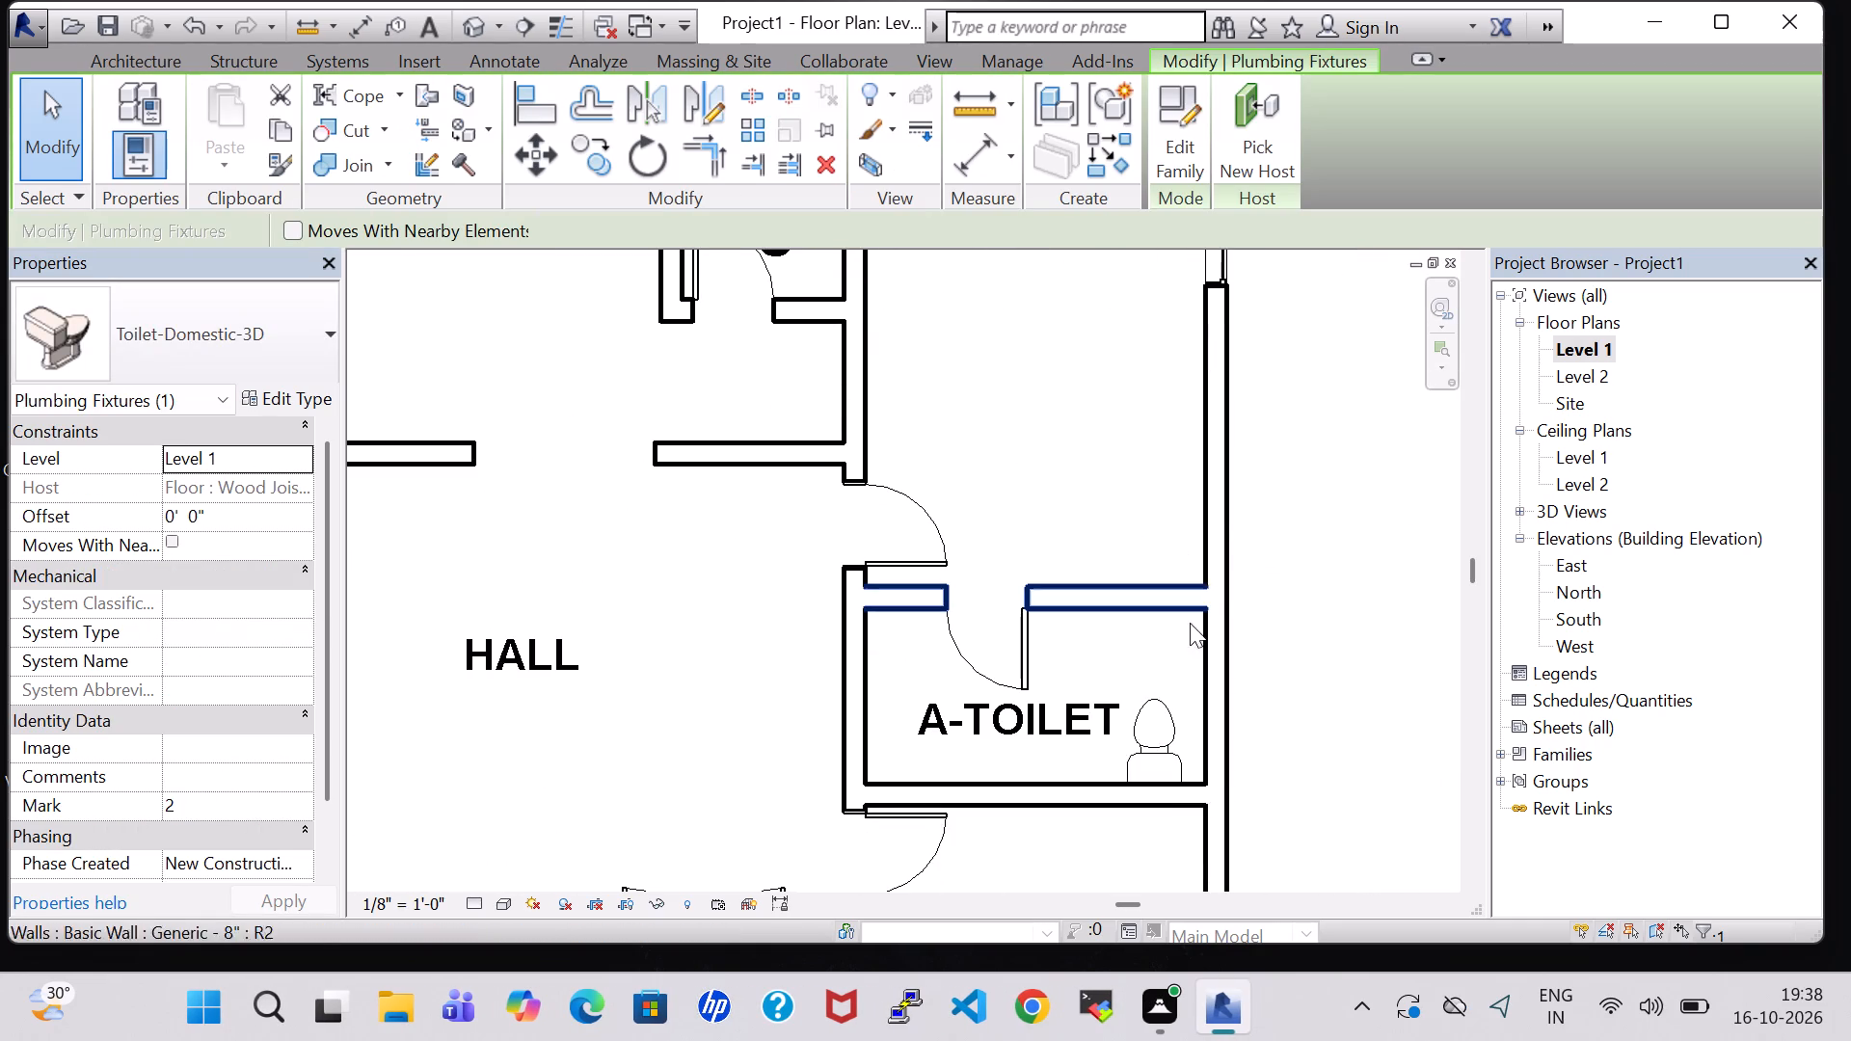
key(space)
key(space)
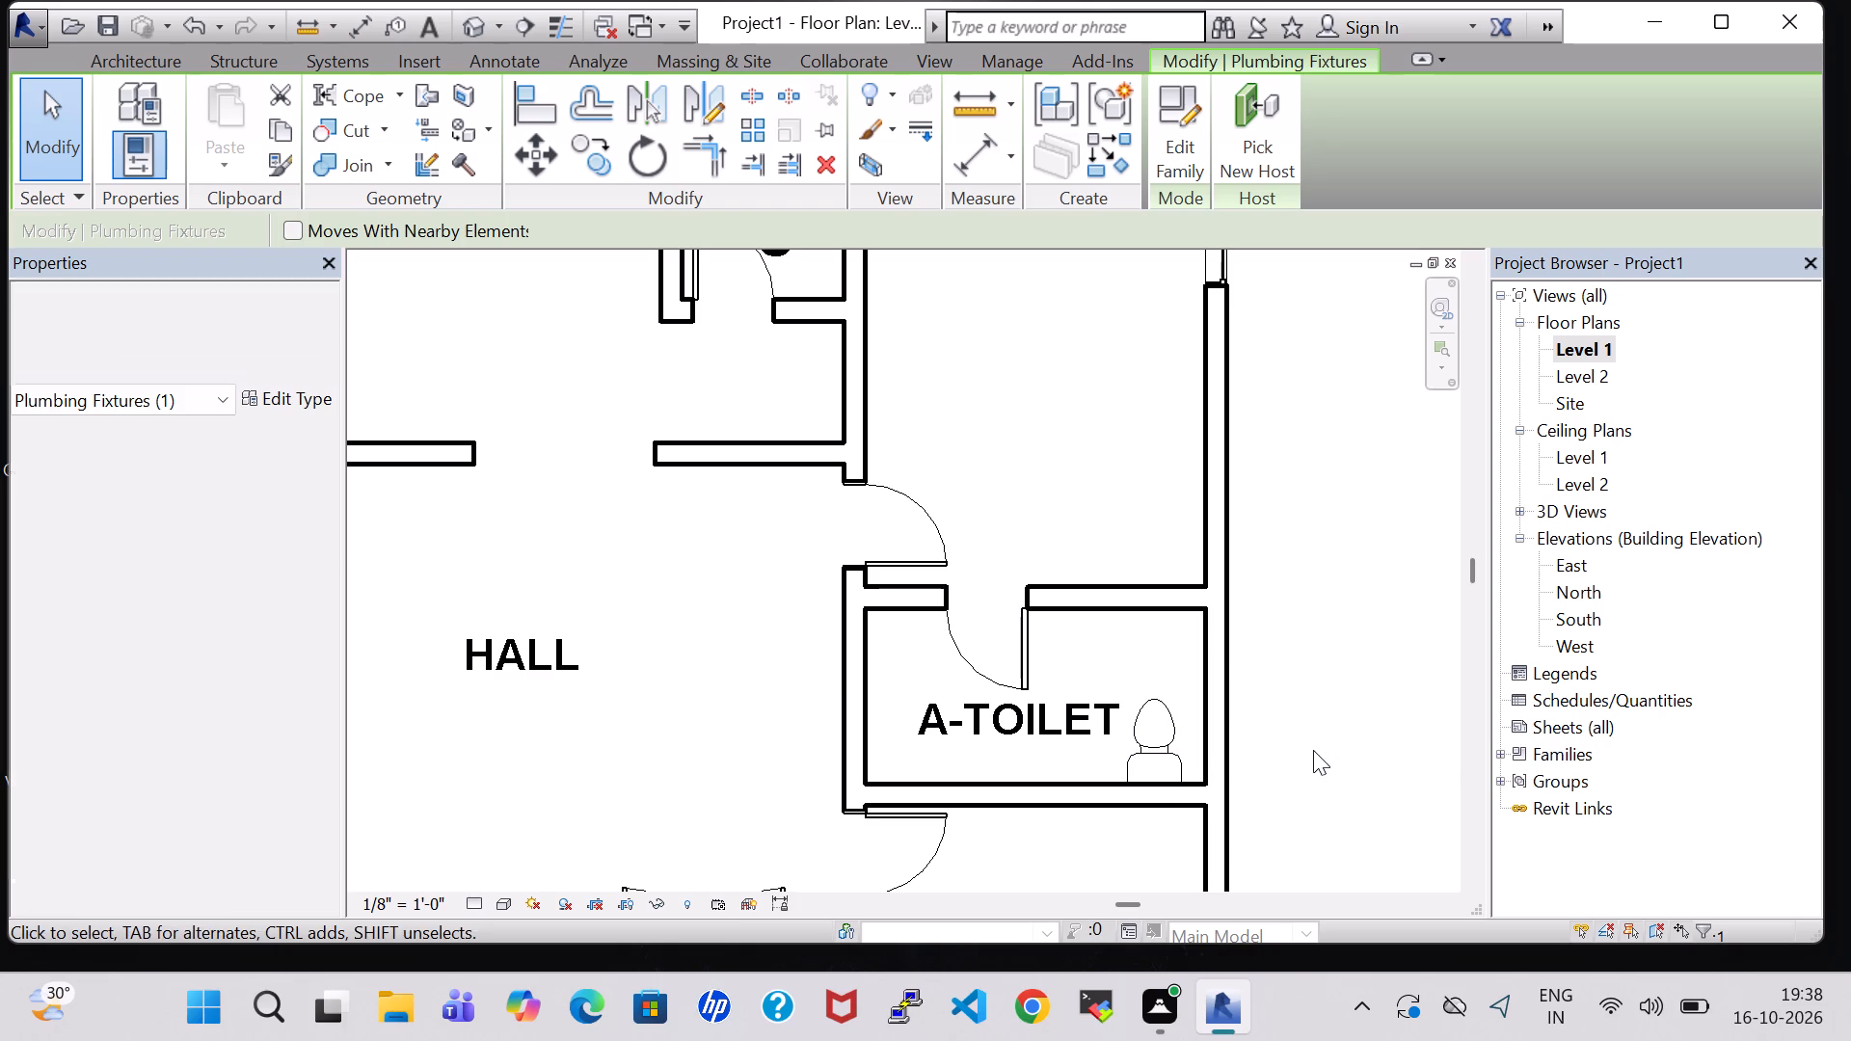
click(1156, 745)
key(space)
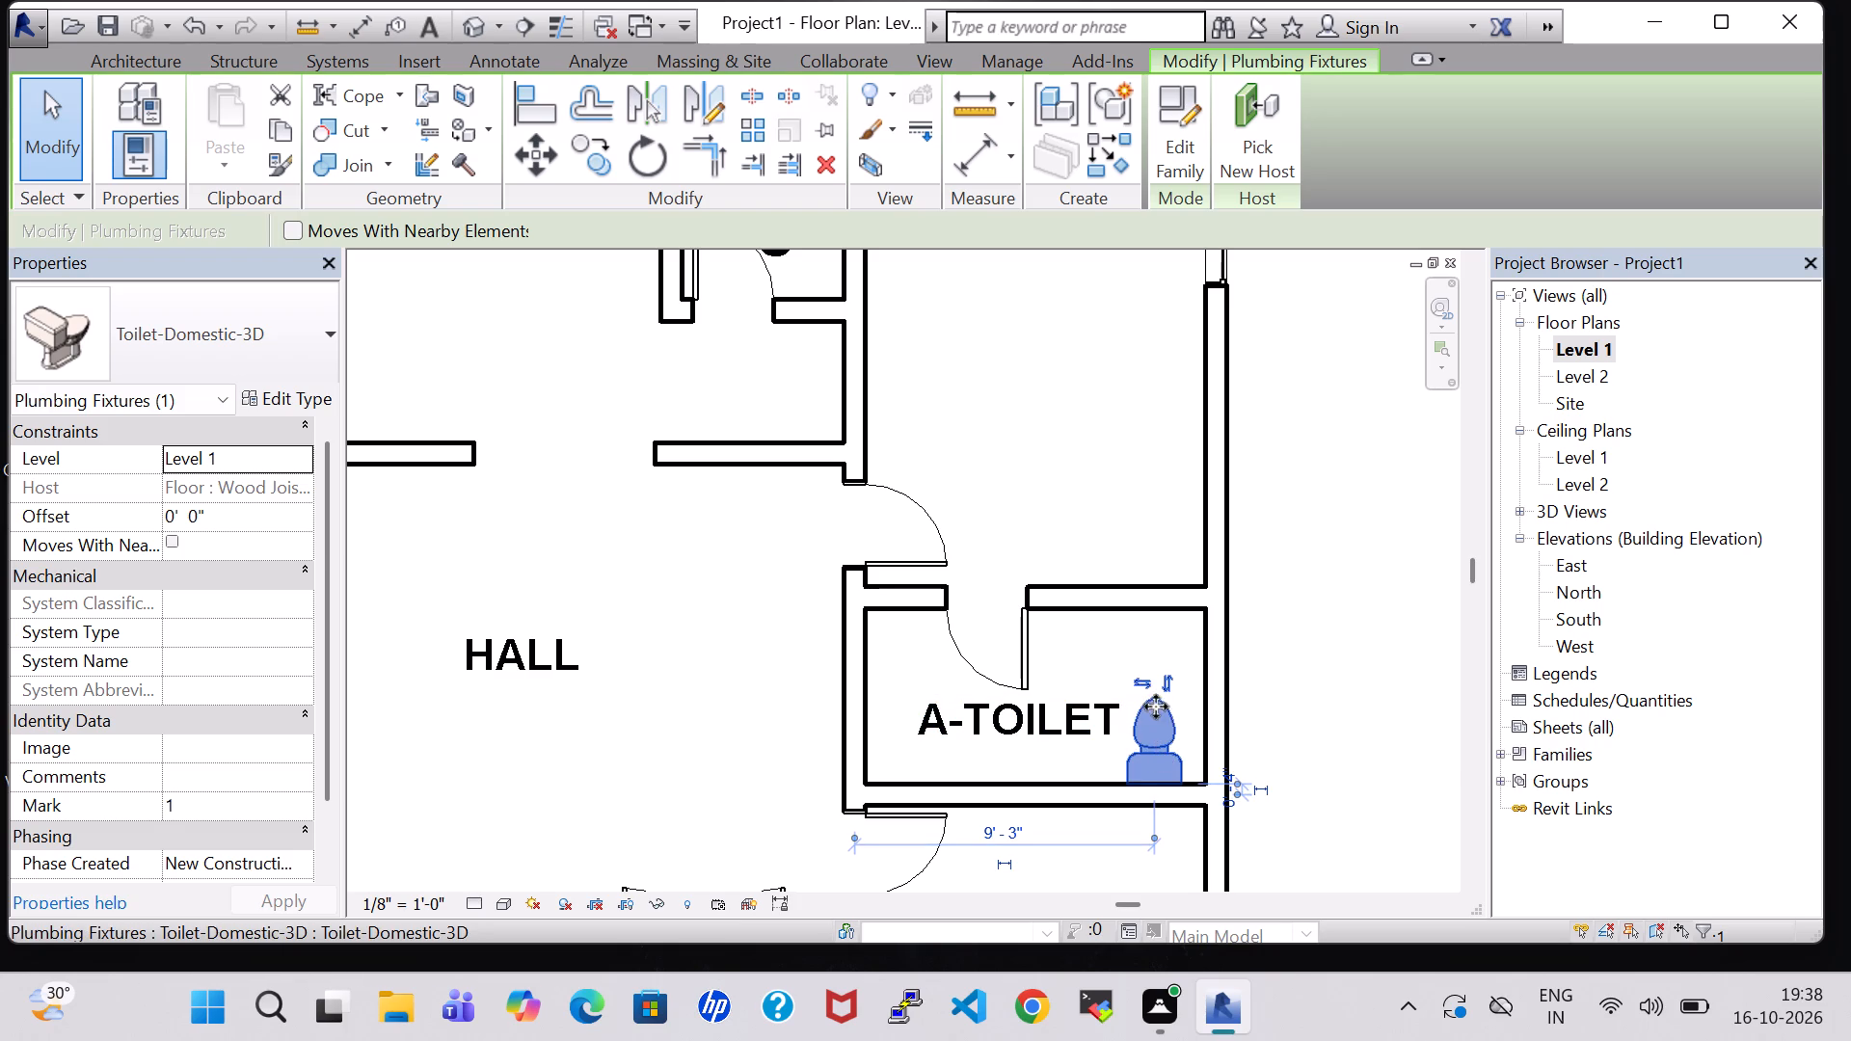
key(space)
key(space)
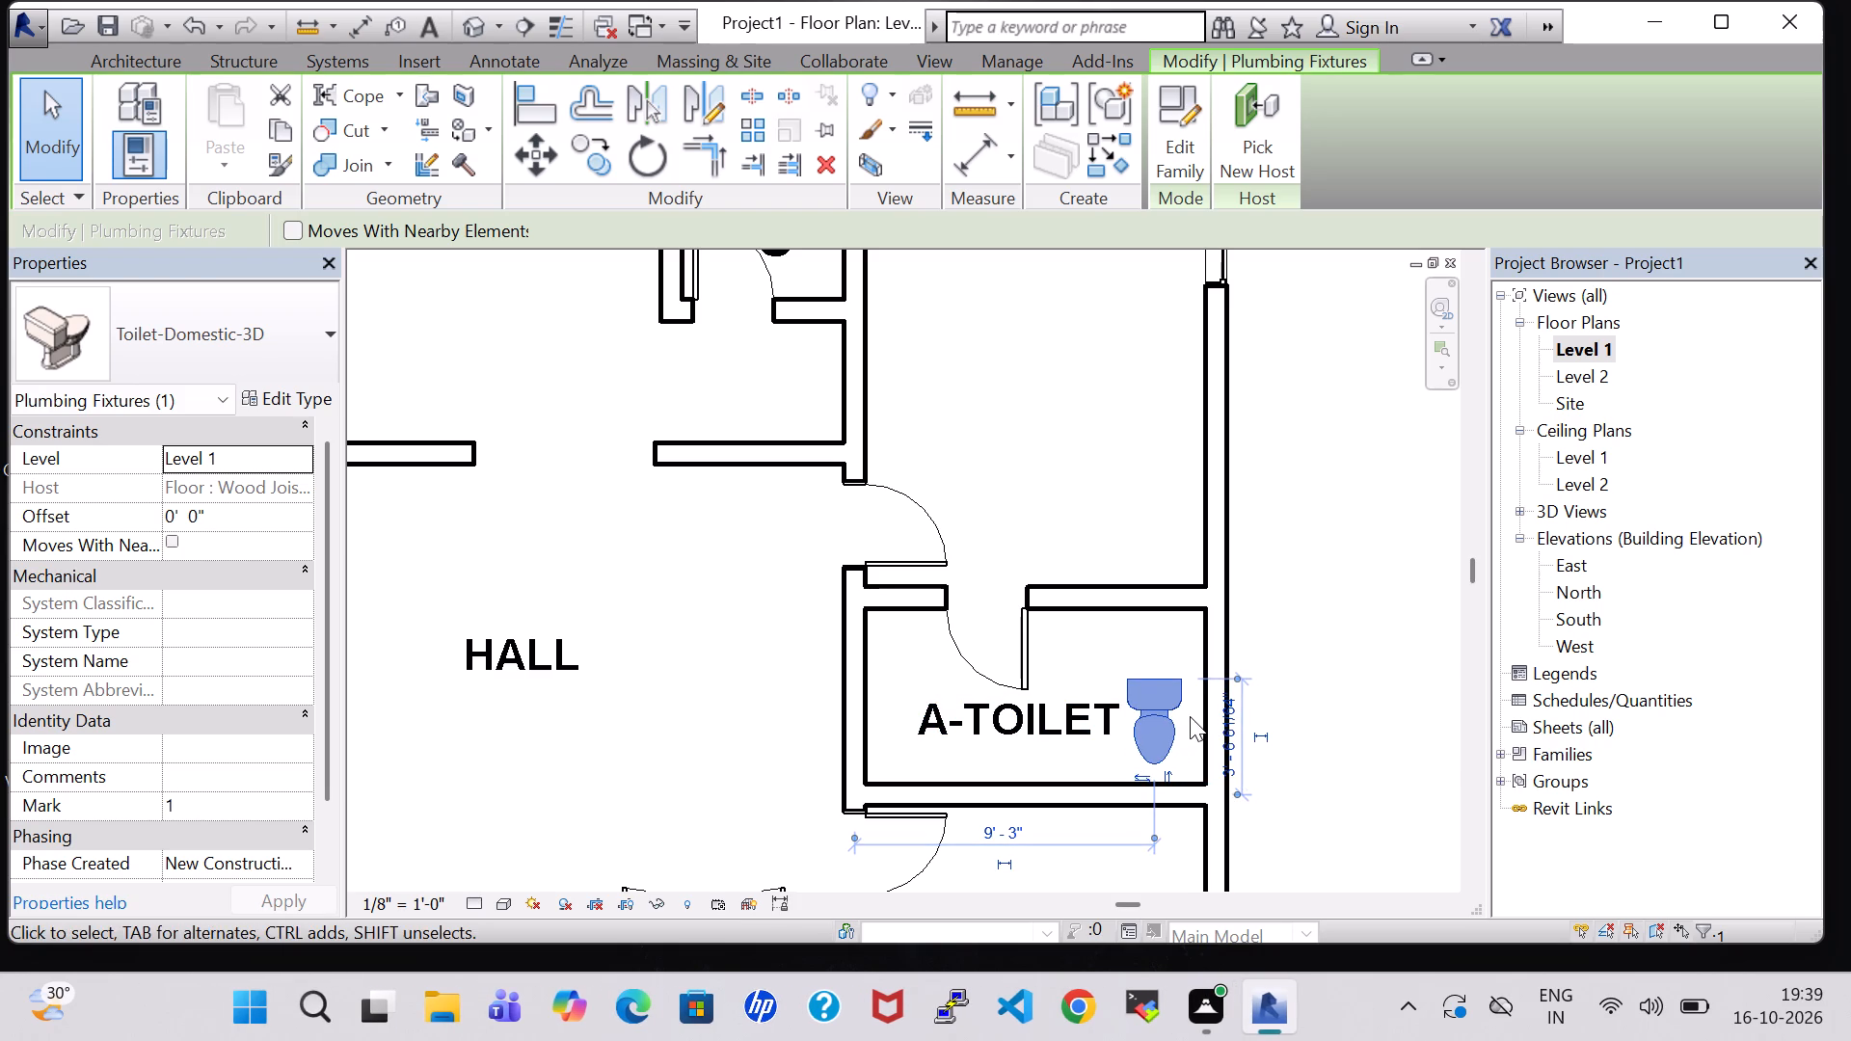
click(1167, 781)
click(1137, 677)
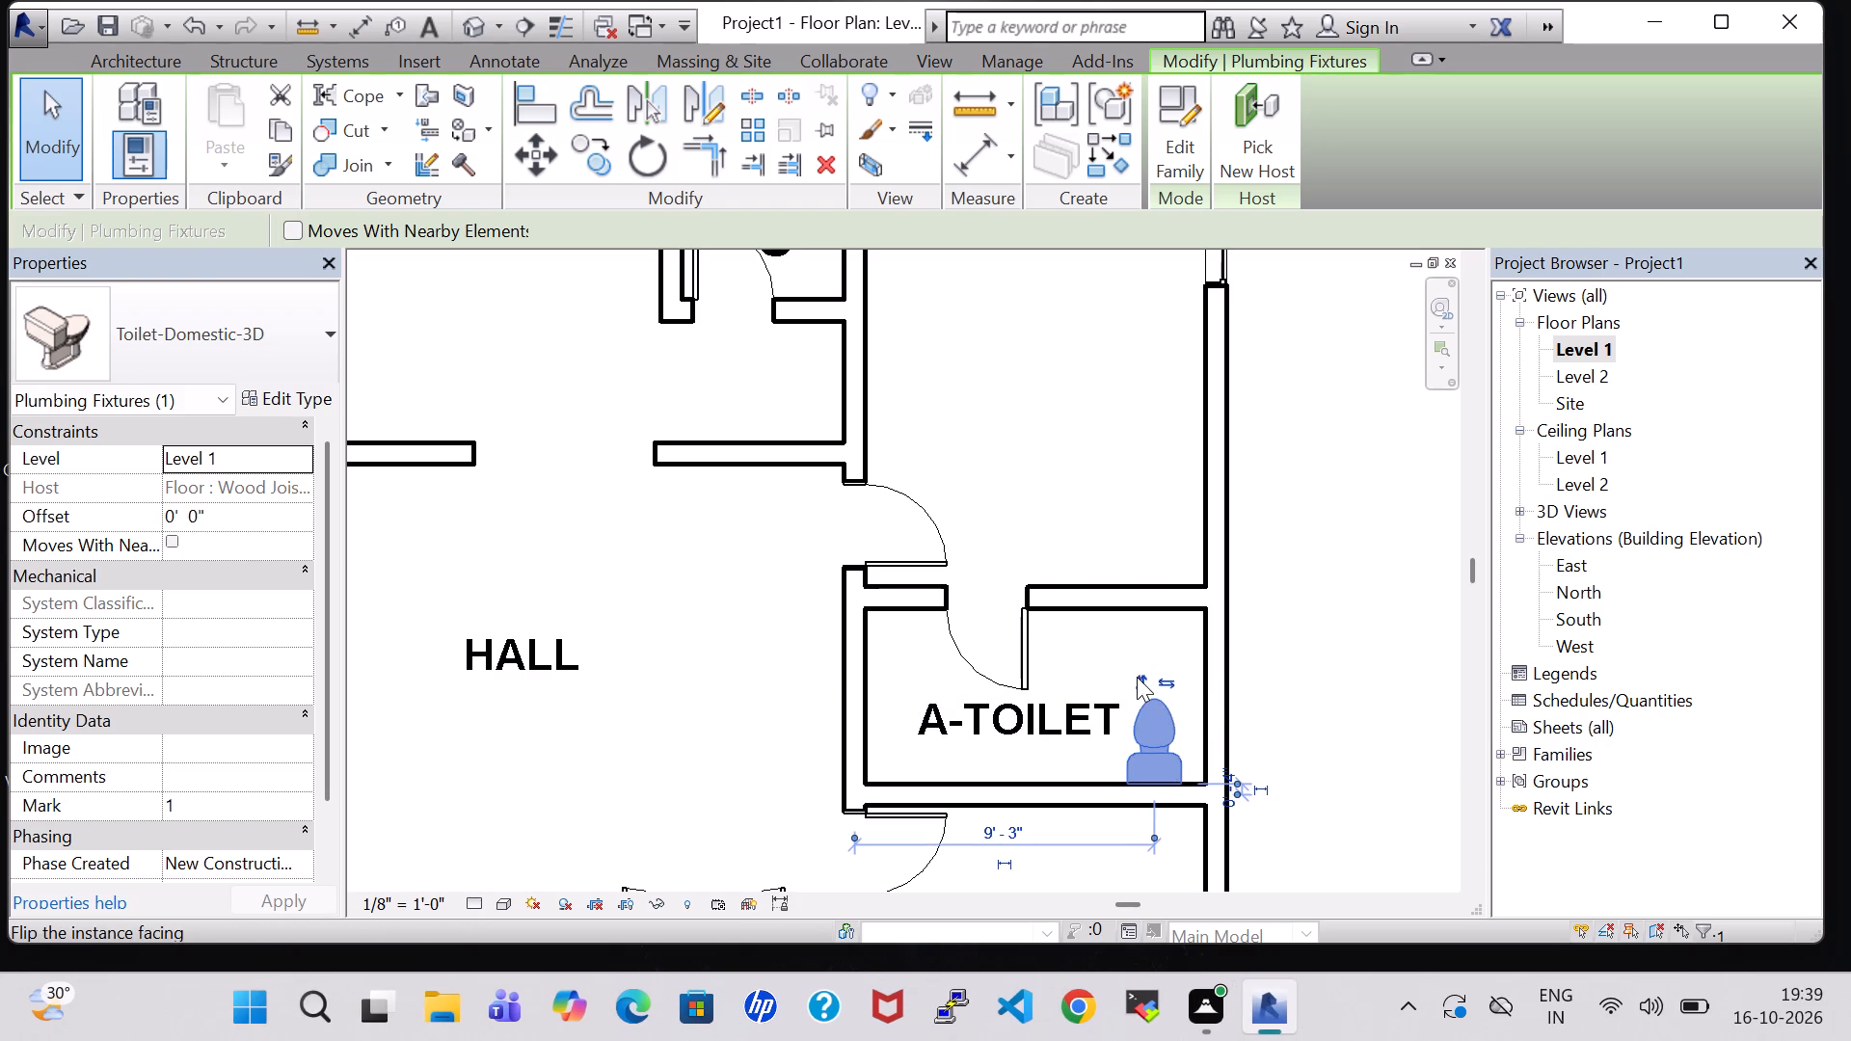
key(Delete)
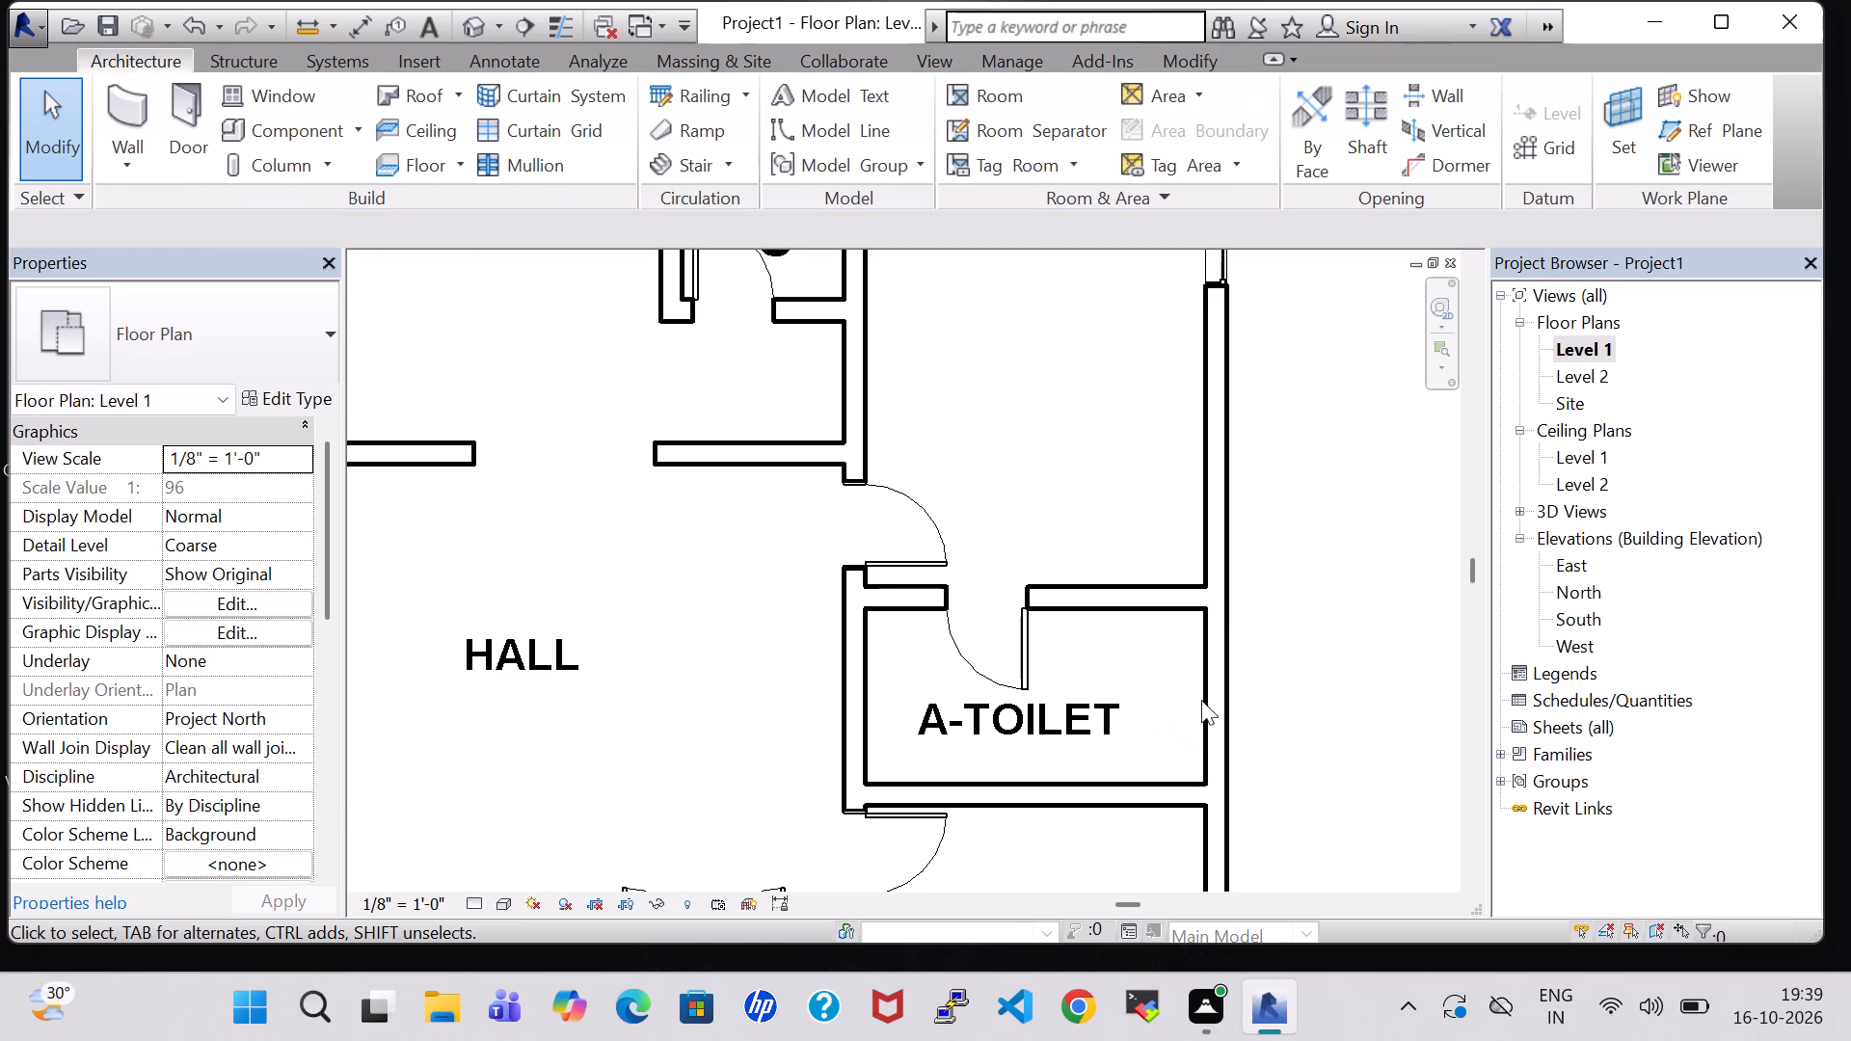
Place a Toilet-Domestic-3D in A-Toilet with its tank against the exterior wall, about 4'-4" from the Bed Room 2 wall.
click(242, 132)
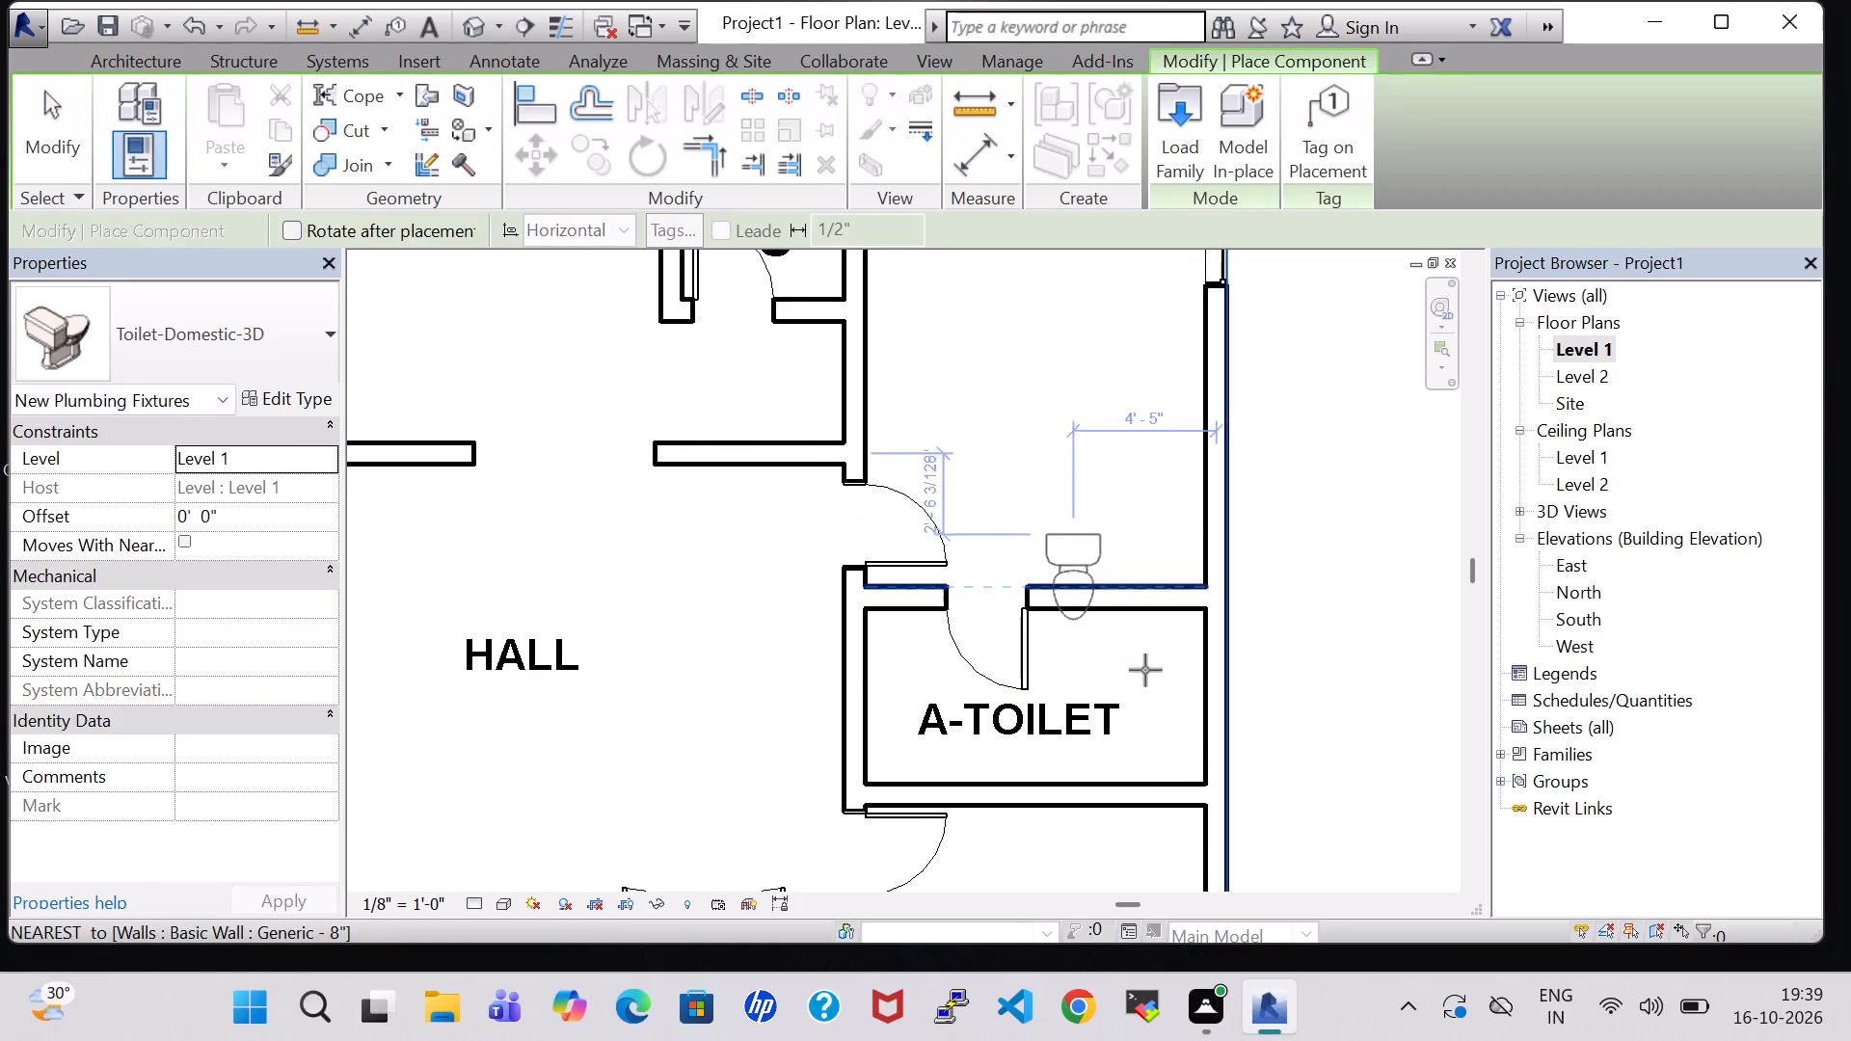
key(space)
scroll(1148, 678, up, 1)
key(space)
key(space)
scroll(1148, 673, up, 2)
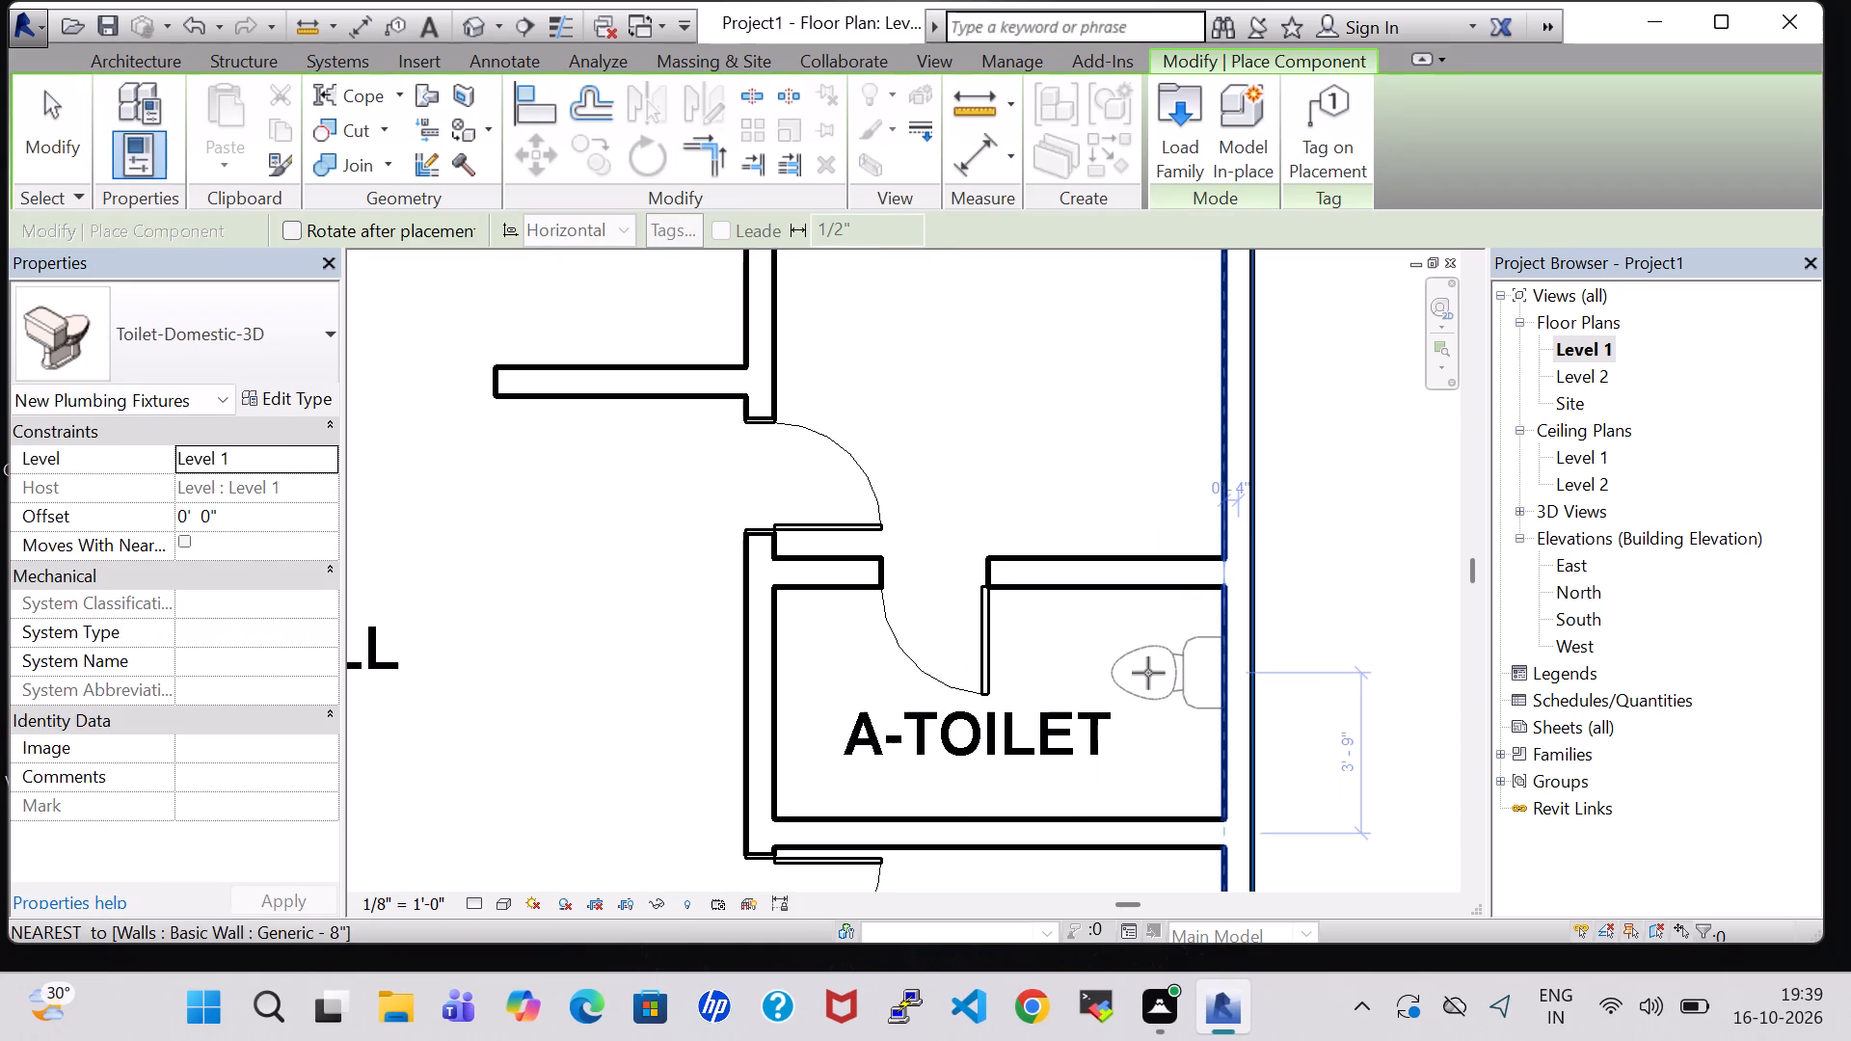
click(1145, 645)
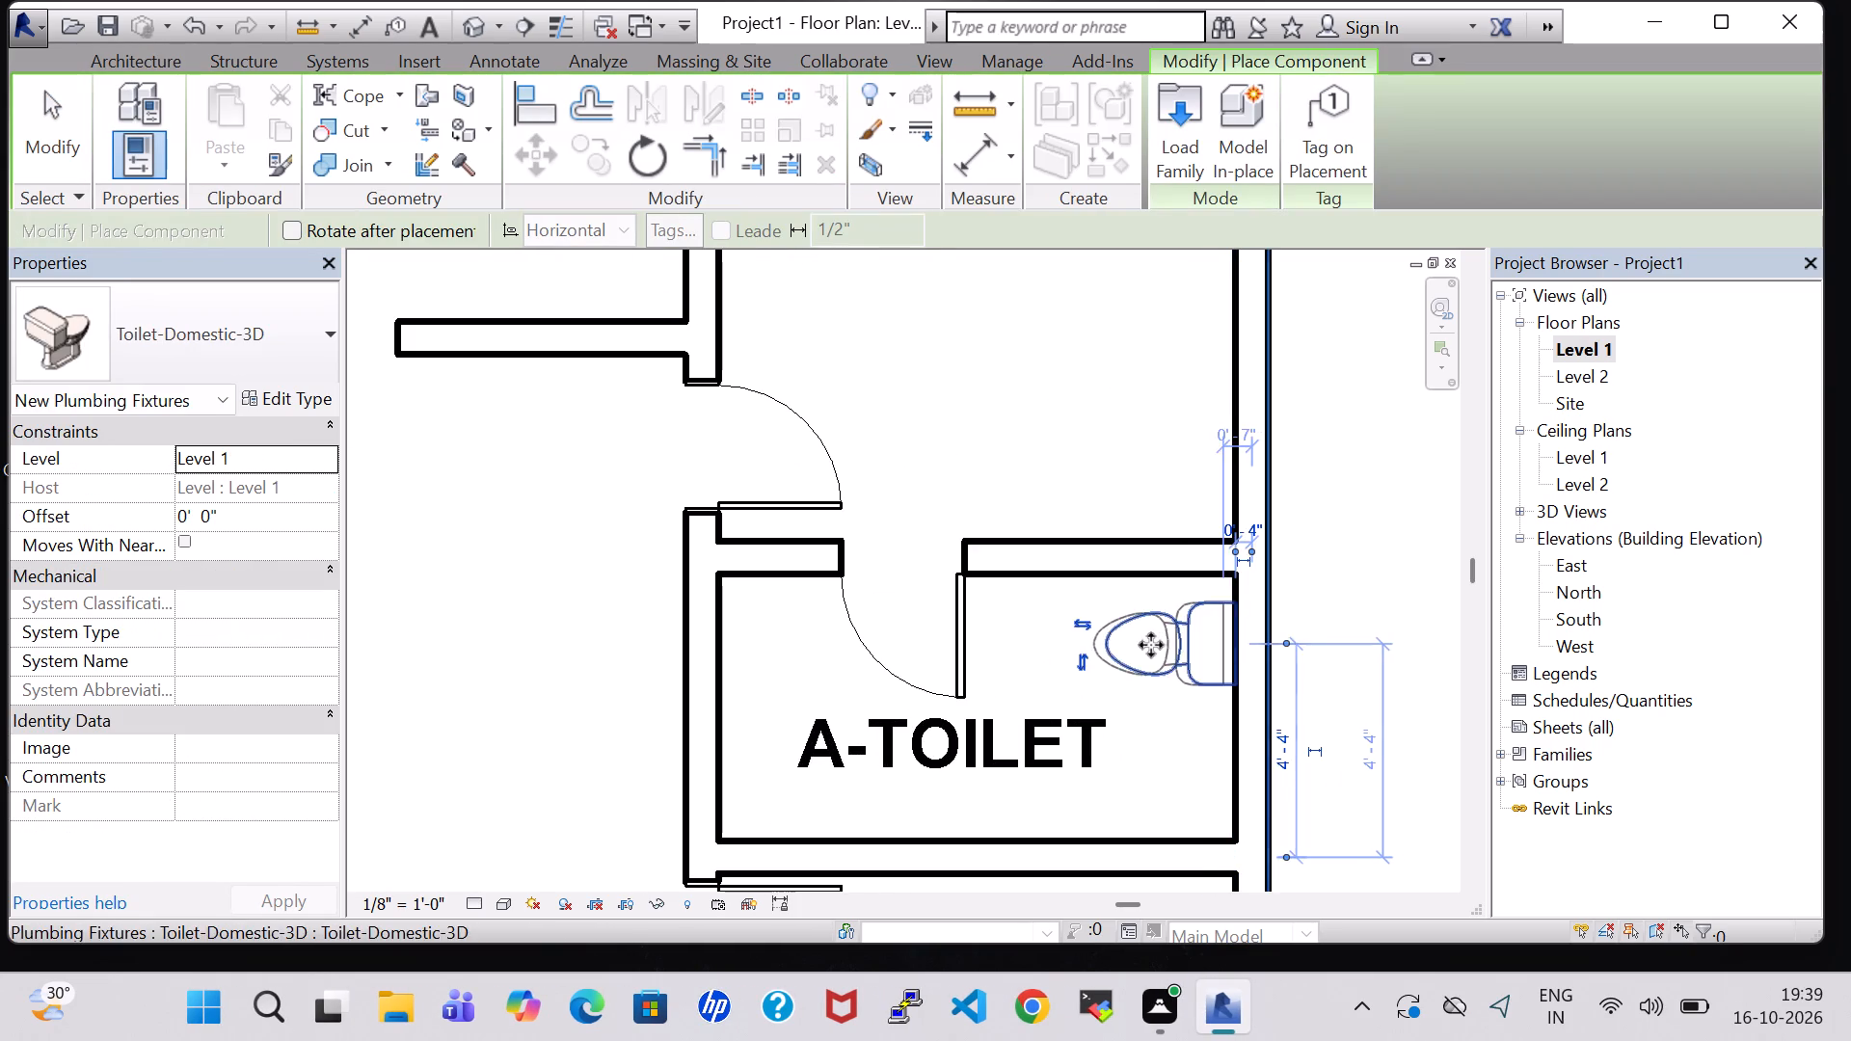
key(Escape)
key(Escape)
Nudge the A-Toilet water closet slightly off the exterior wall and to about 4'-6" from the Bed Room 2 wall.
click(1179, 639)
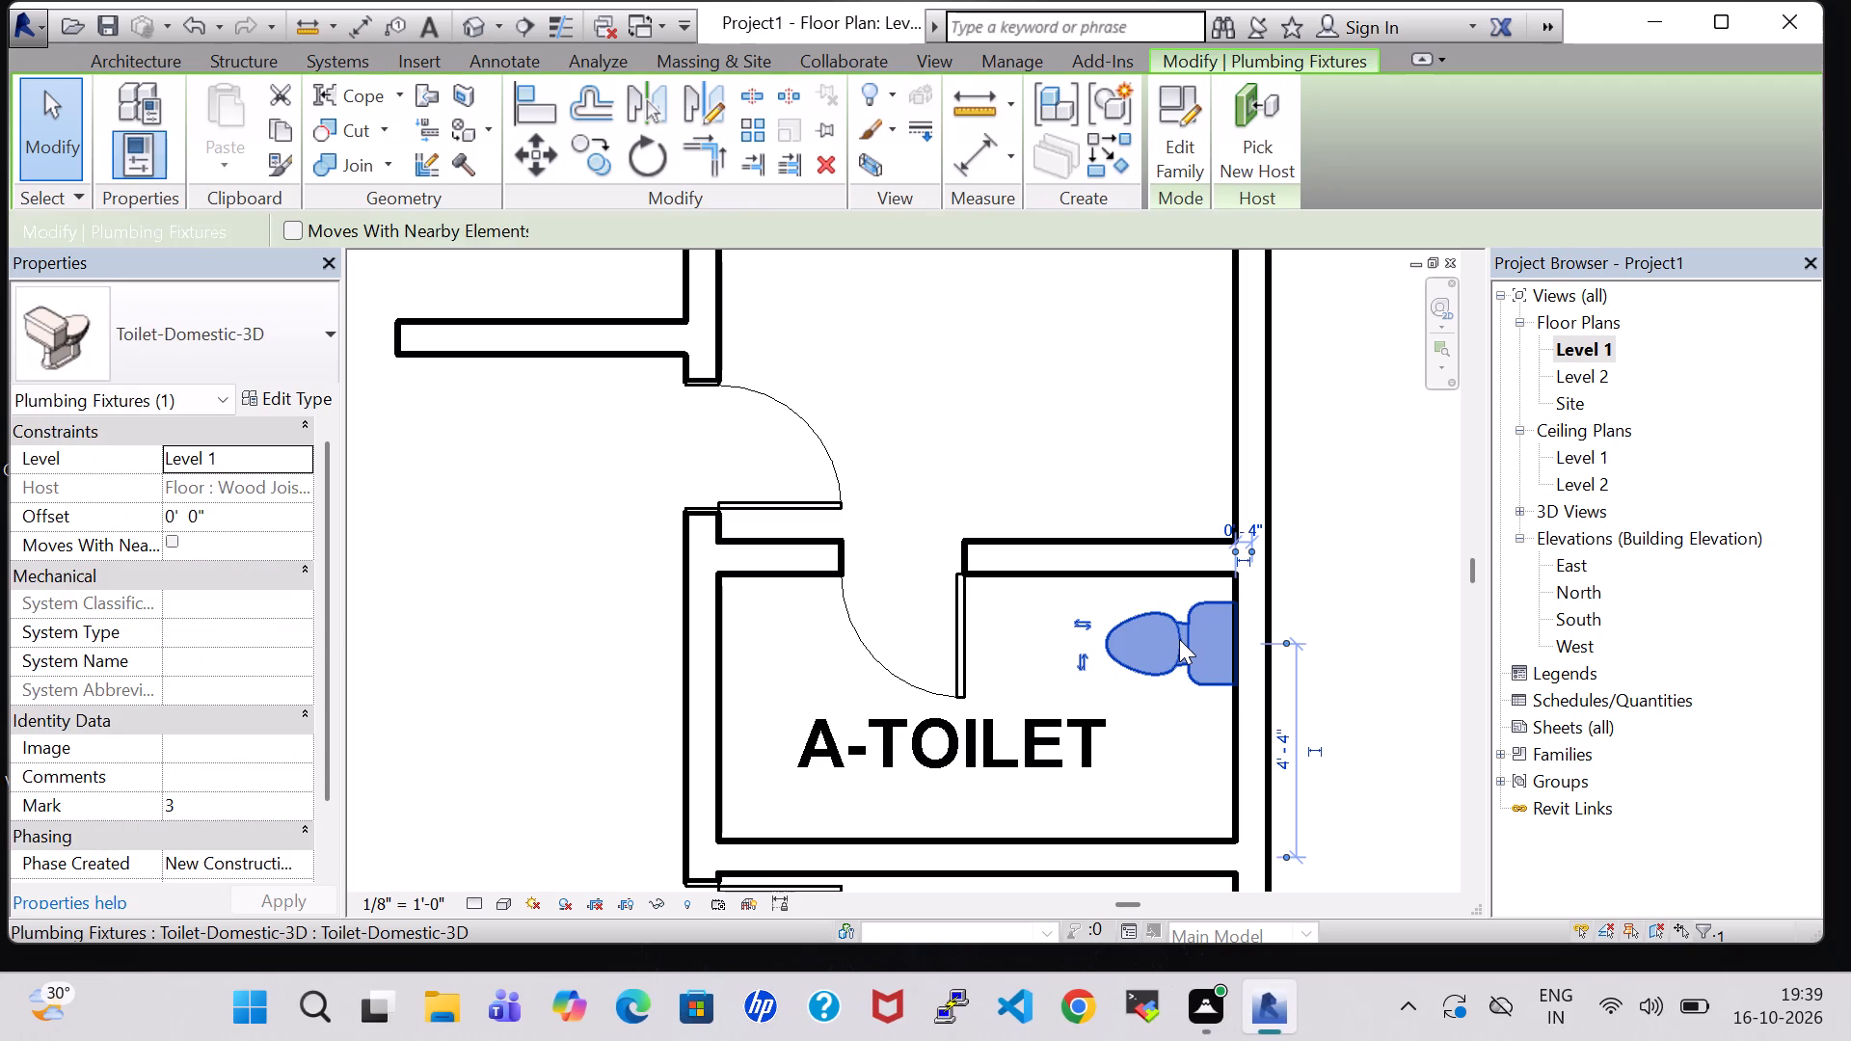
key(Up)
key(Left)
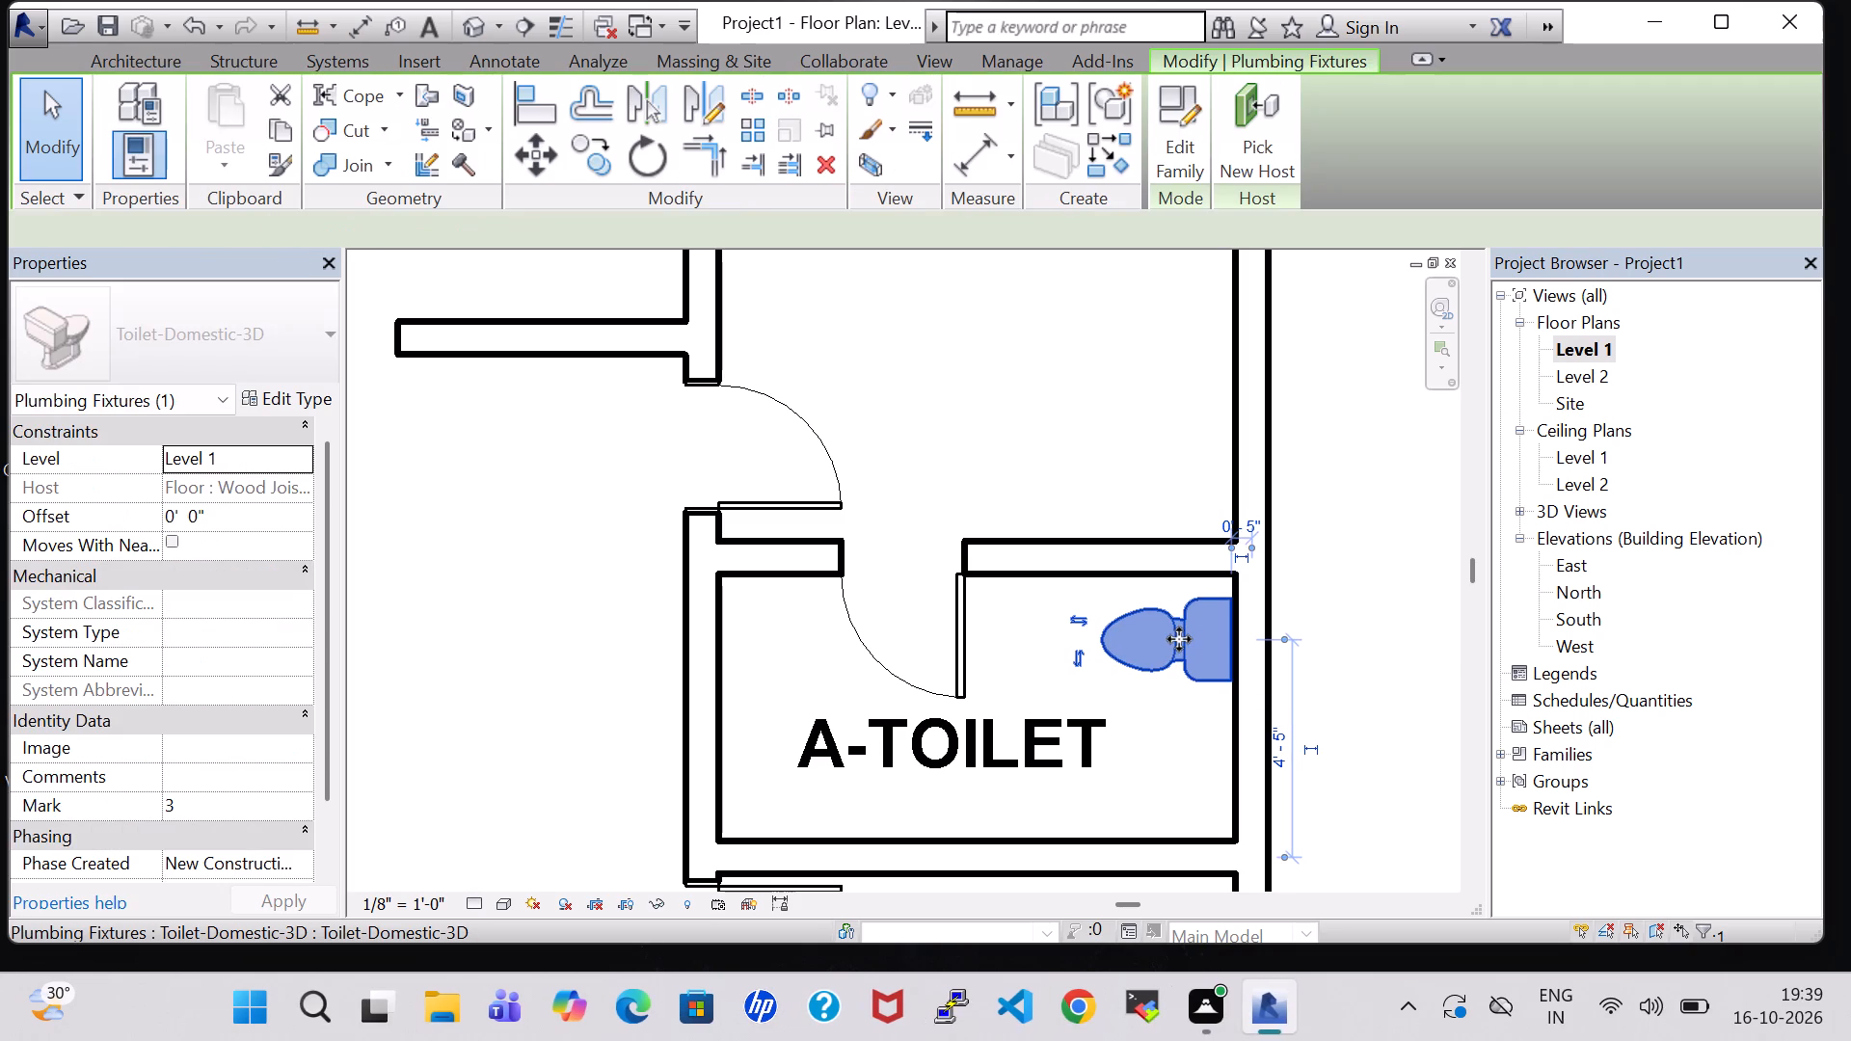
key(Up)
key(Left)
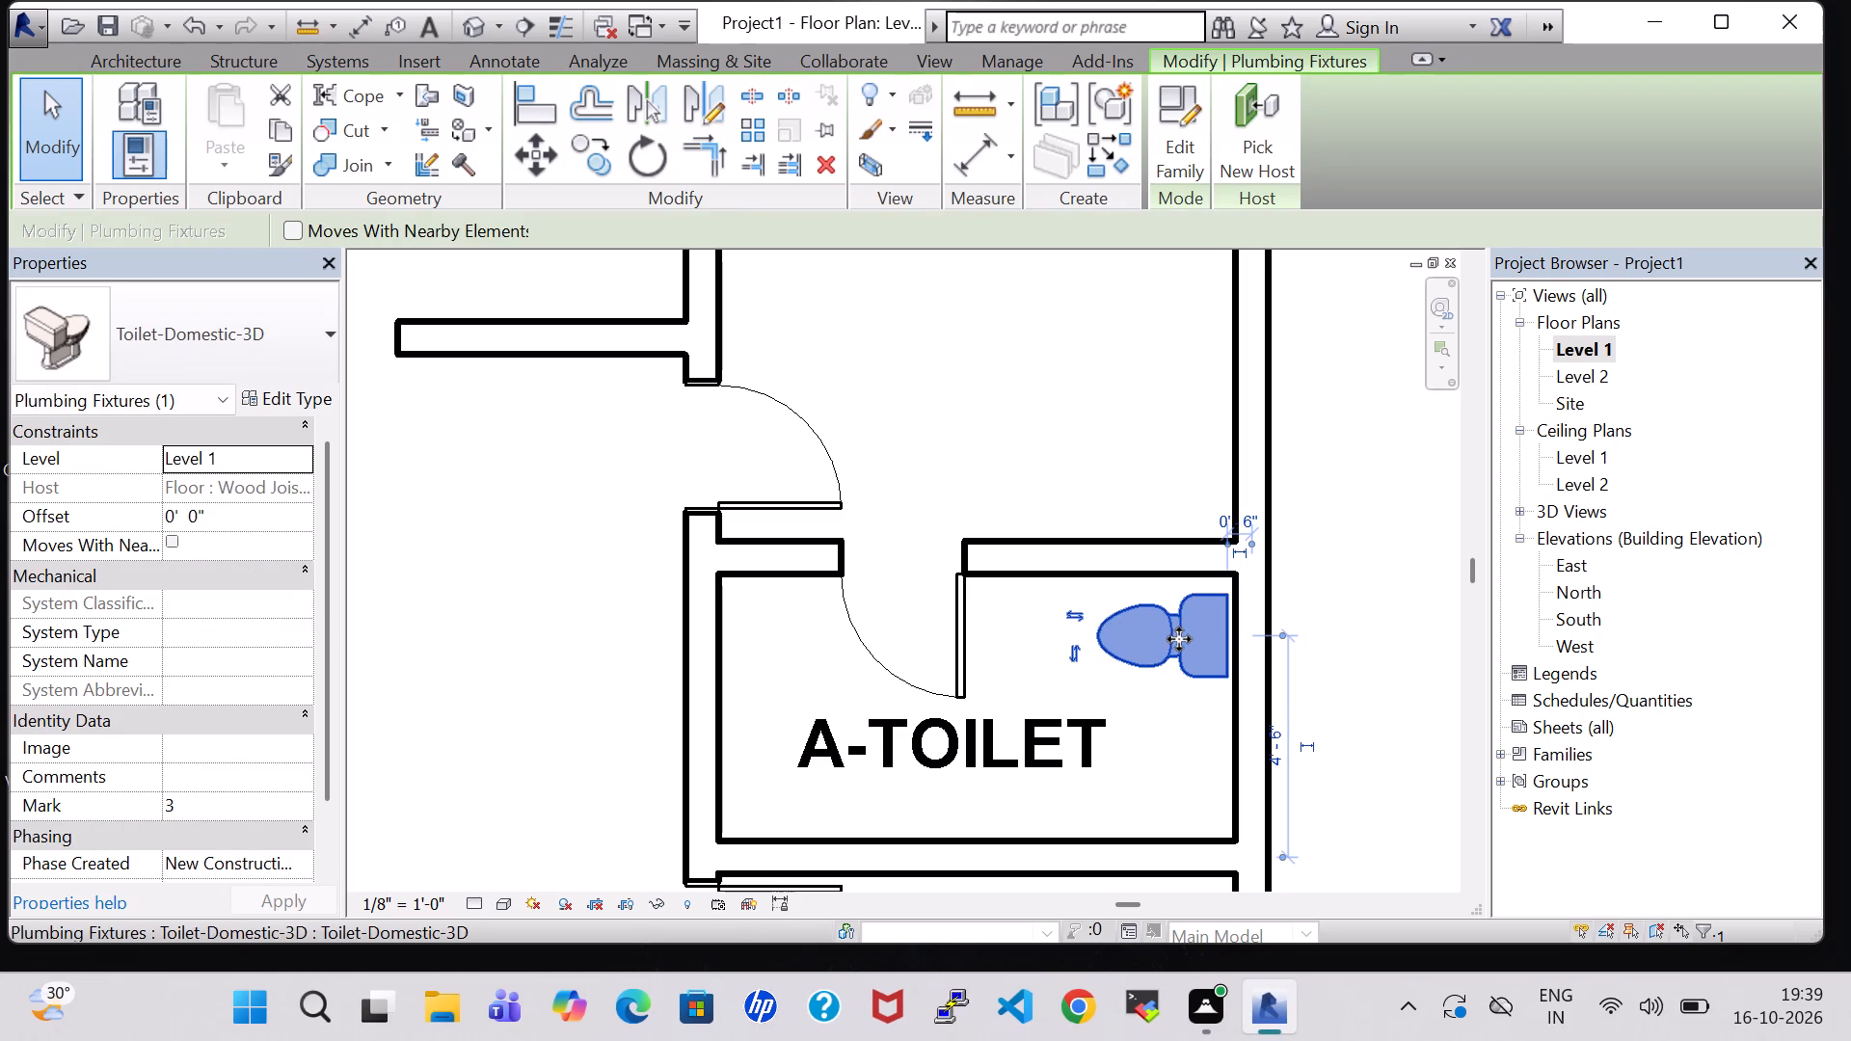
key(Right)
click(1432, 632)
Rotate the C-Toilet water closet 180 degrees so its tank backs onto the exterior wall, about 1'-5" from the Bed Room 1 wall.
scroll(1240, 557, down, 4)
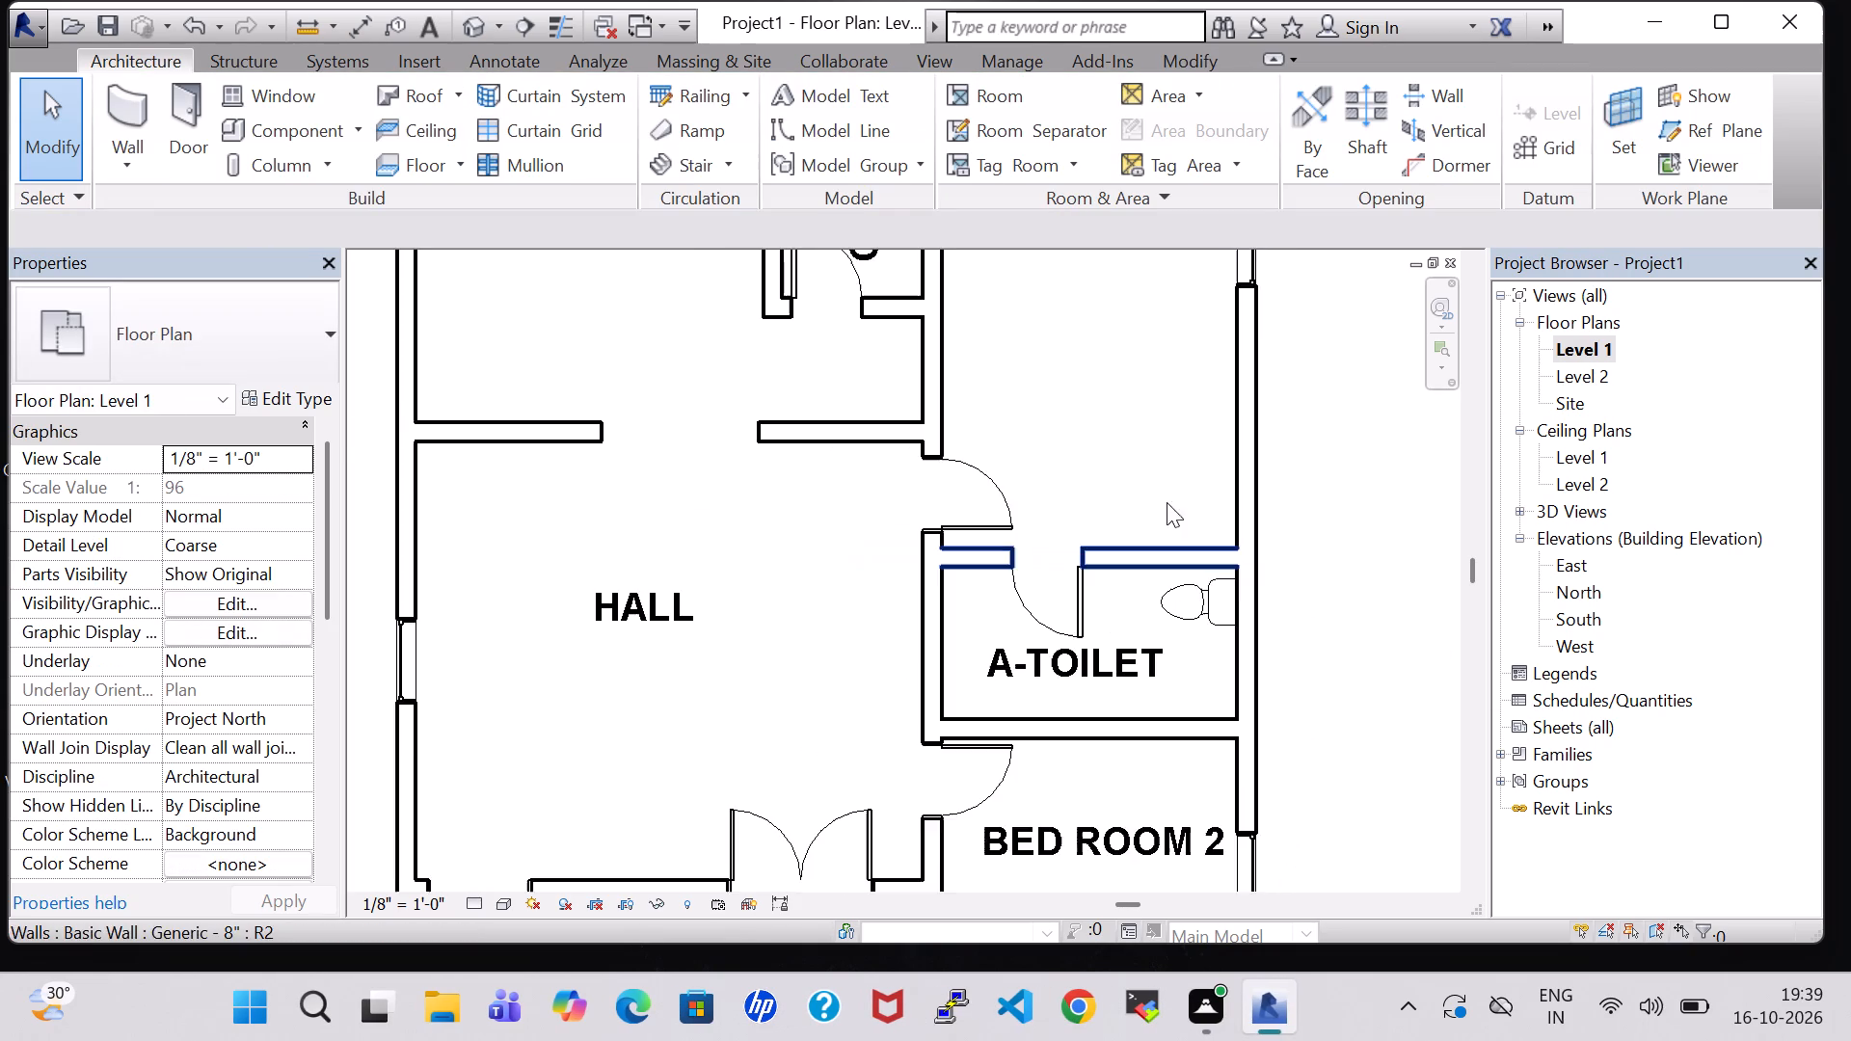
middle_drag(1094, 444, 1103, 727)
scroll(1100, 512, down, 1)
click(939, 446)
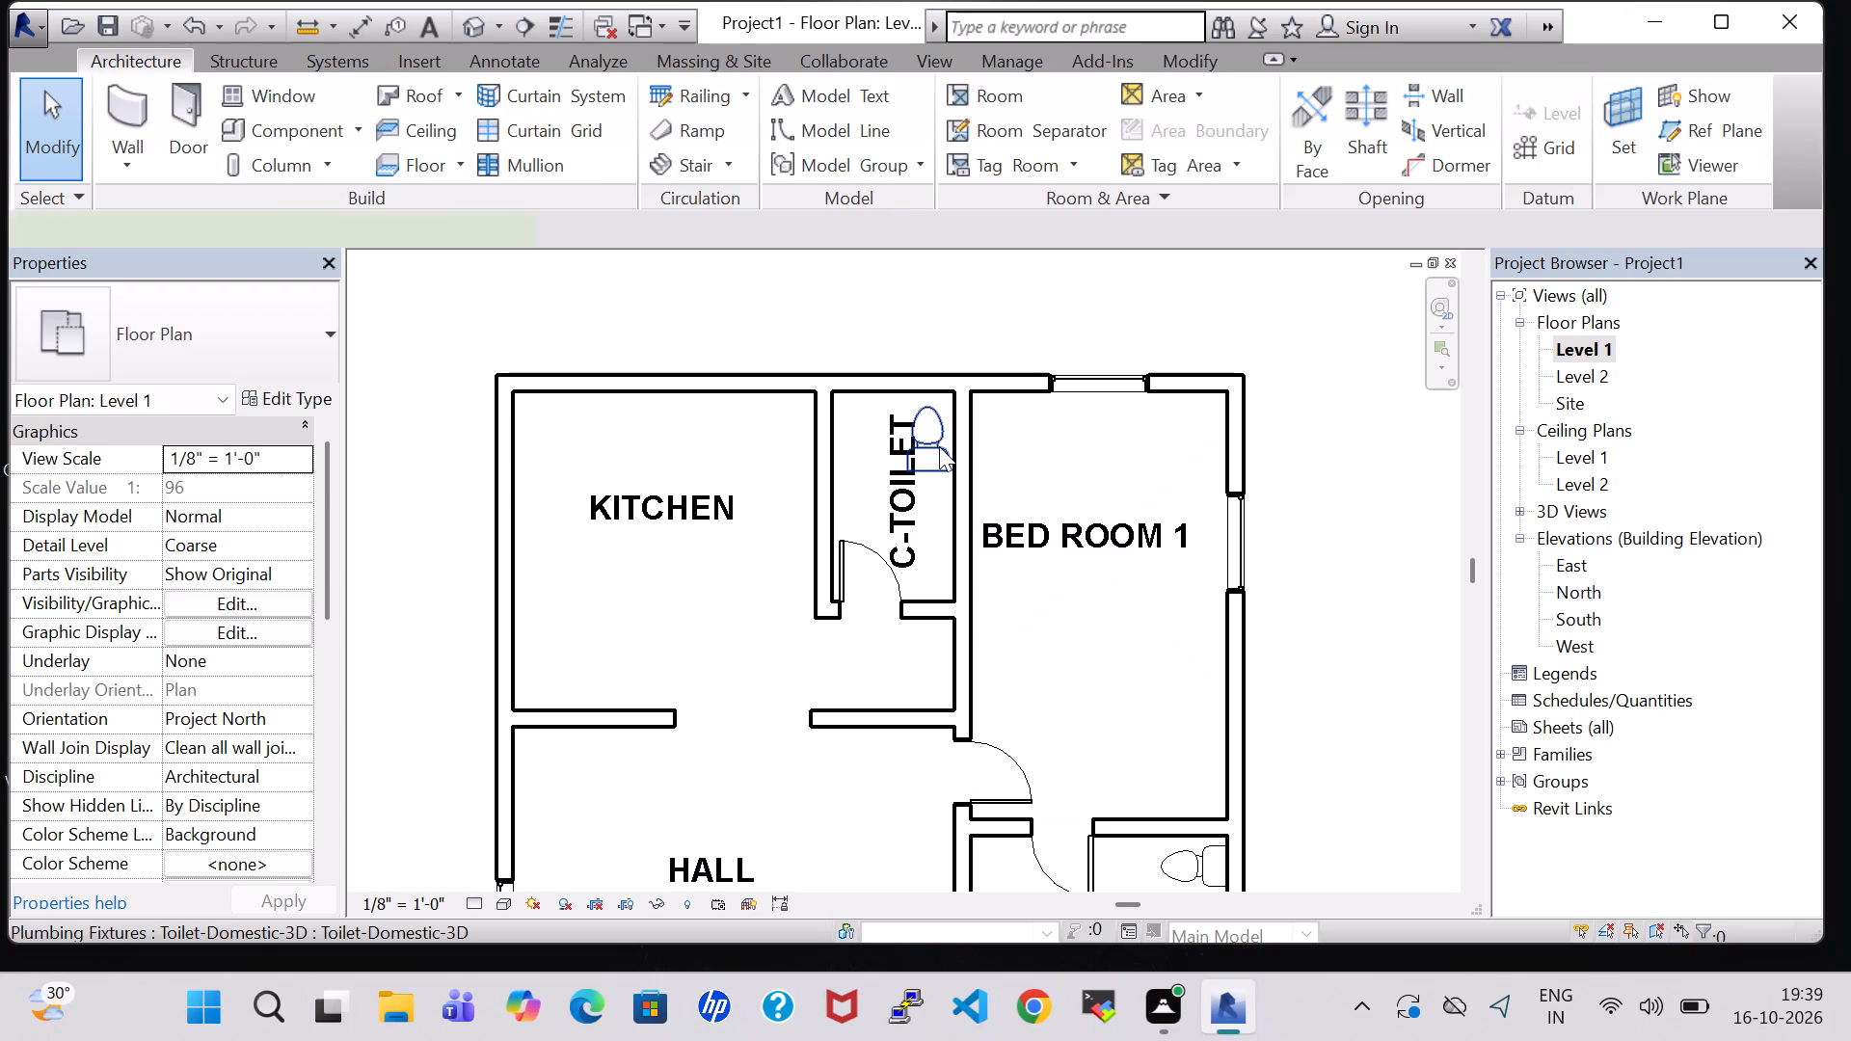
key(space)
key(space)
scroll(911, 432, up, 4)
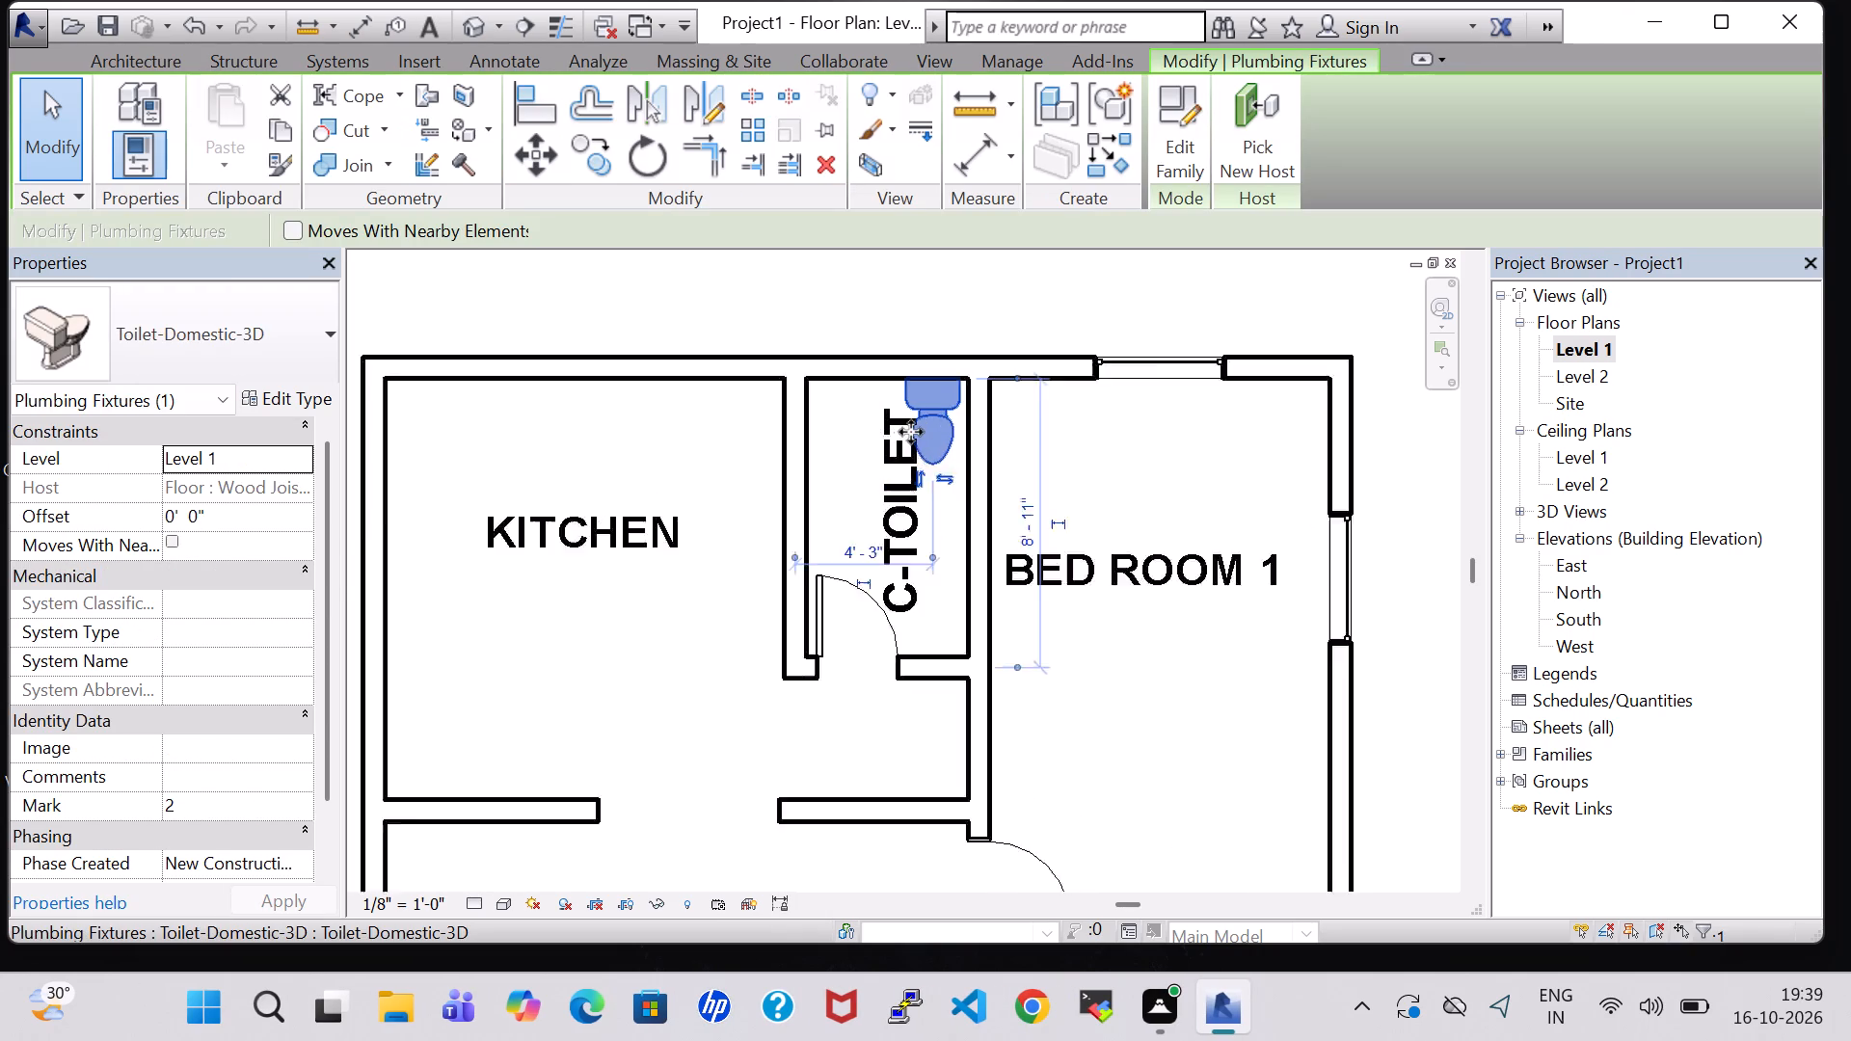
key(Down)
key(Up)
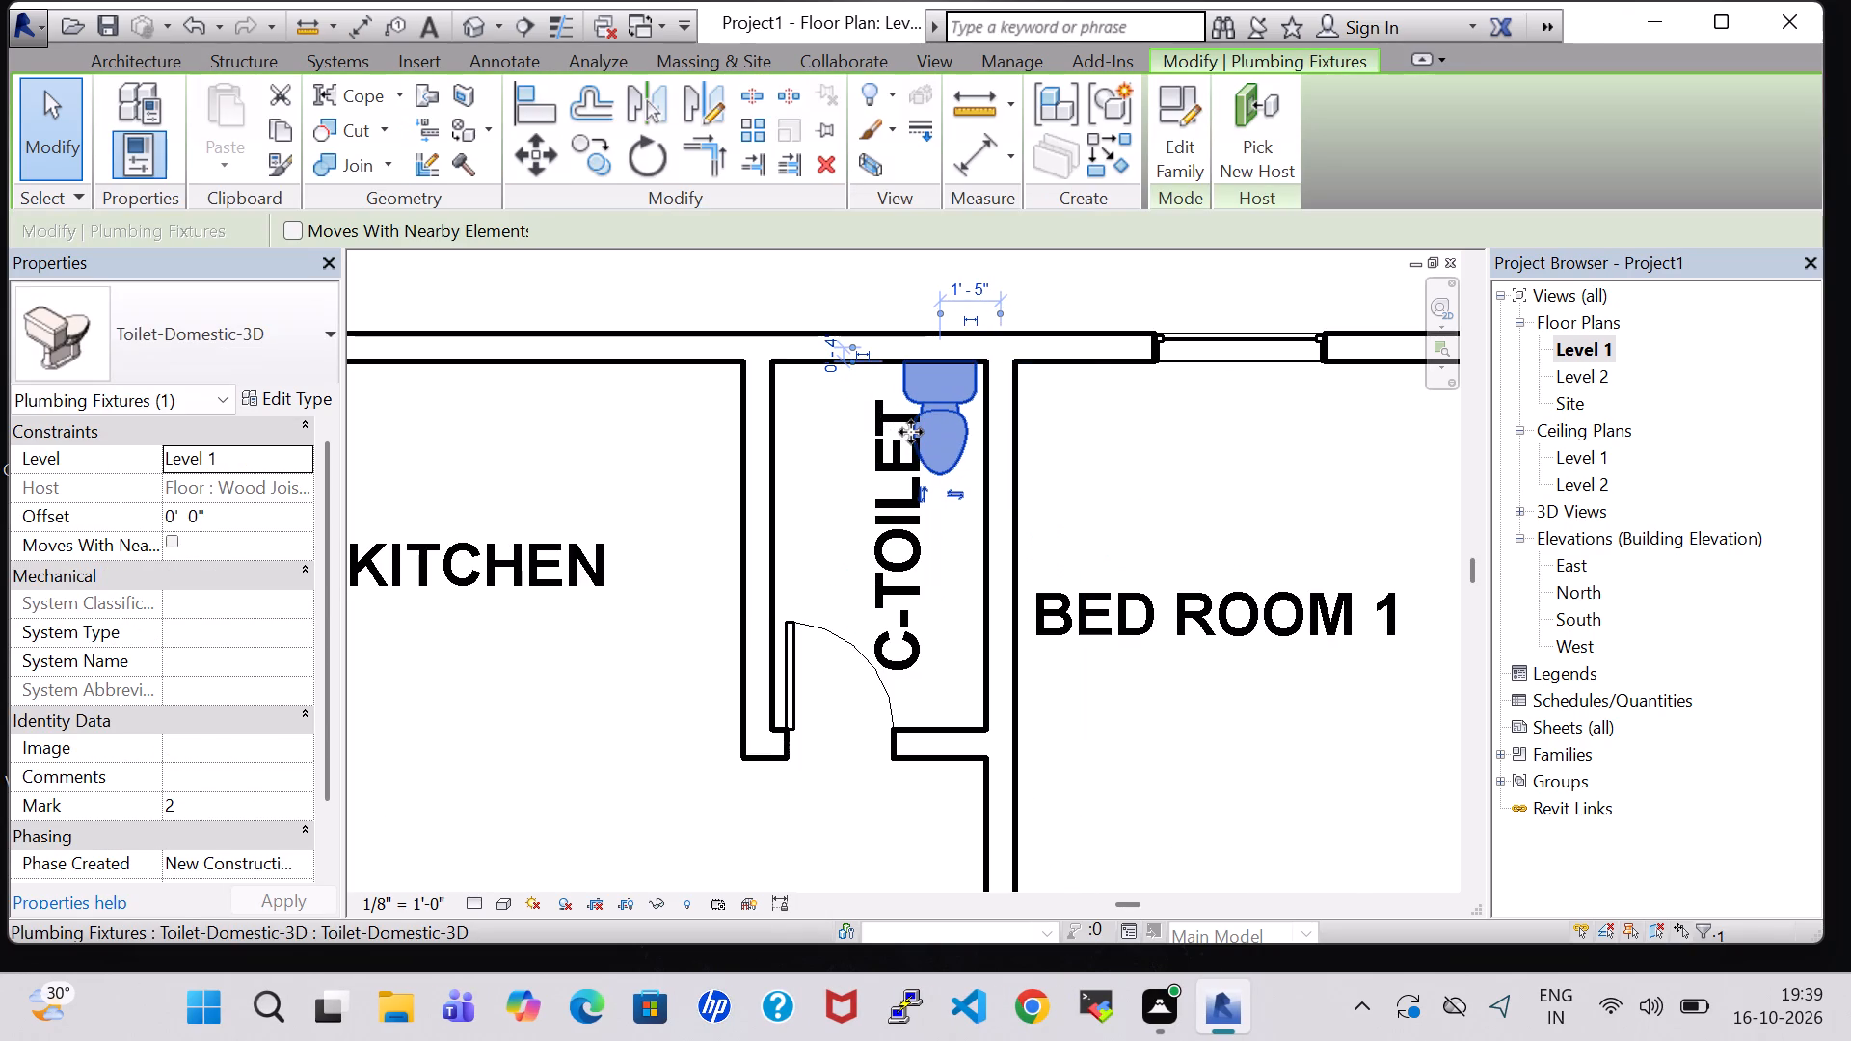
click(809, 295)
Load the Tub-Free Standing-3D family from the Plumbing, Architectural, Fixtures, Bathtubs library folder for component placement.
scroll(809, 295, down, 2)
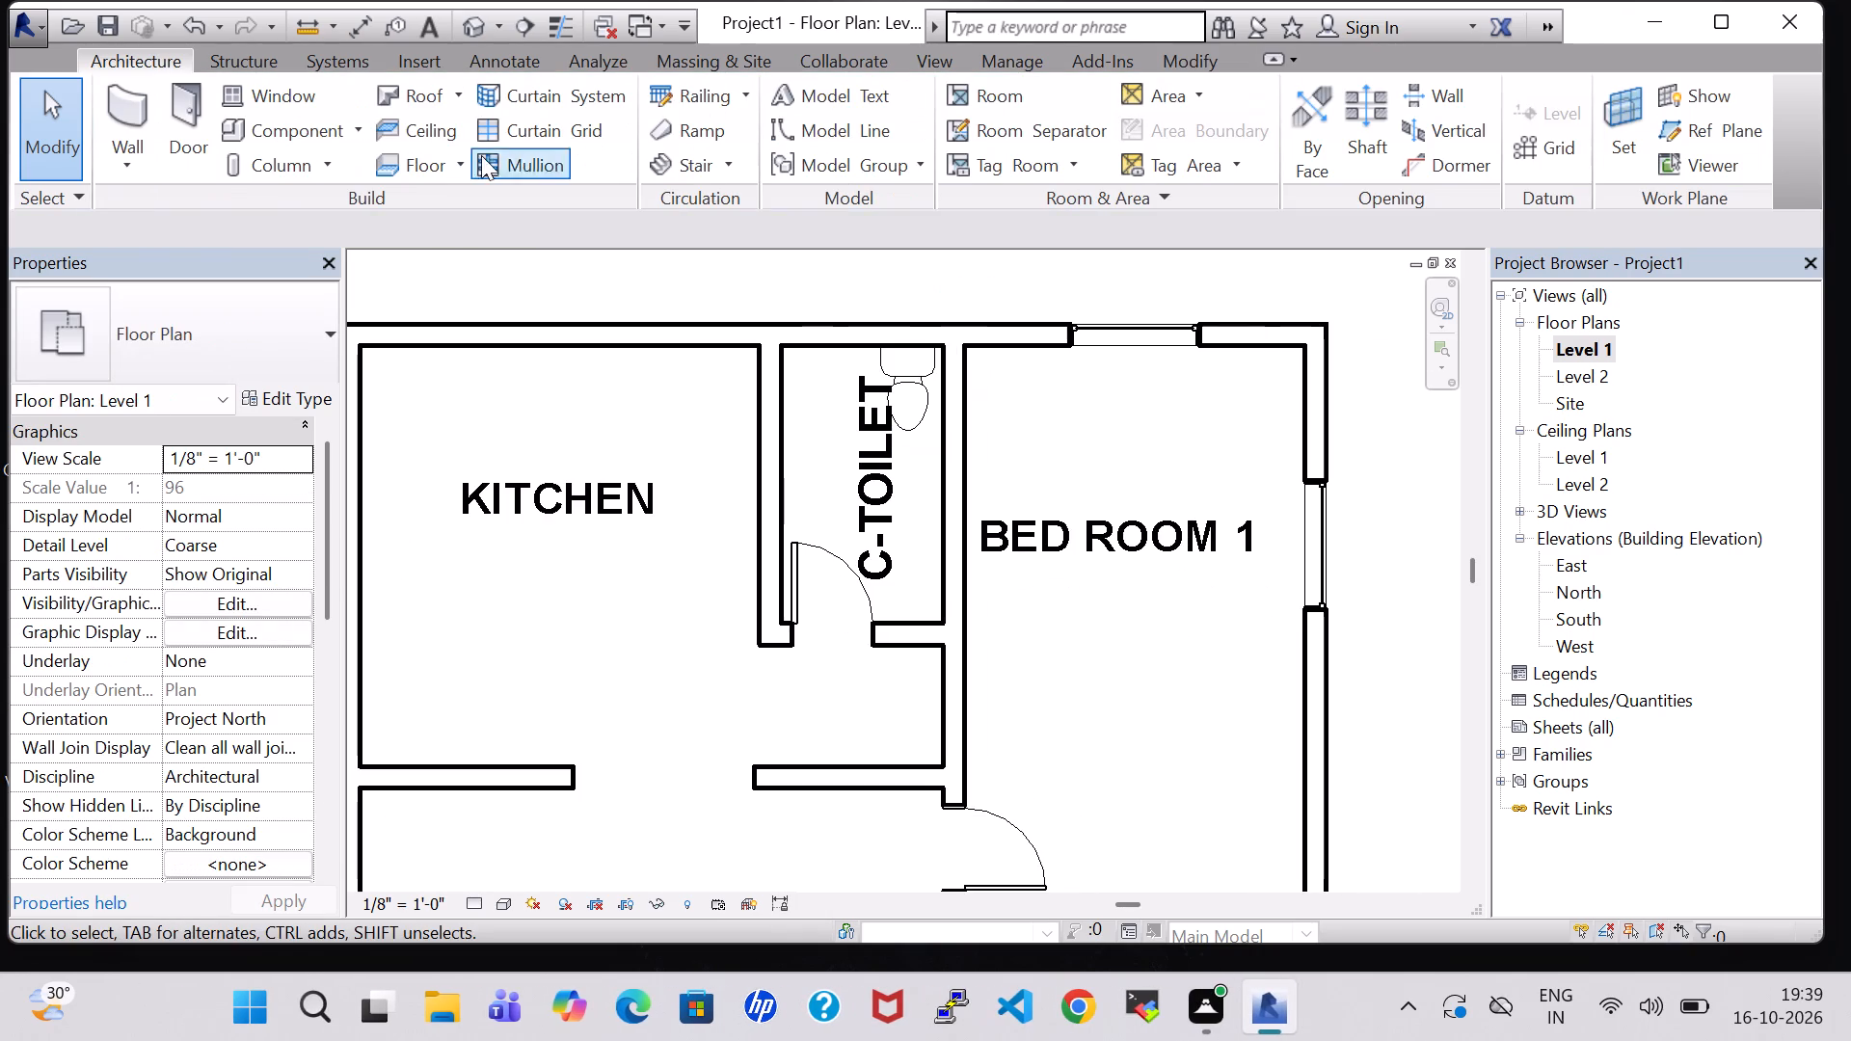
click(295, 126)
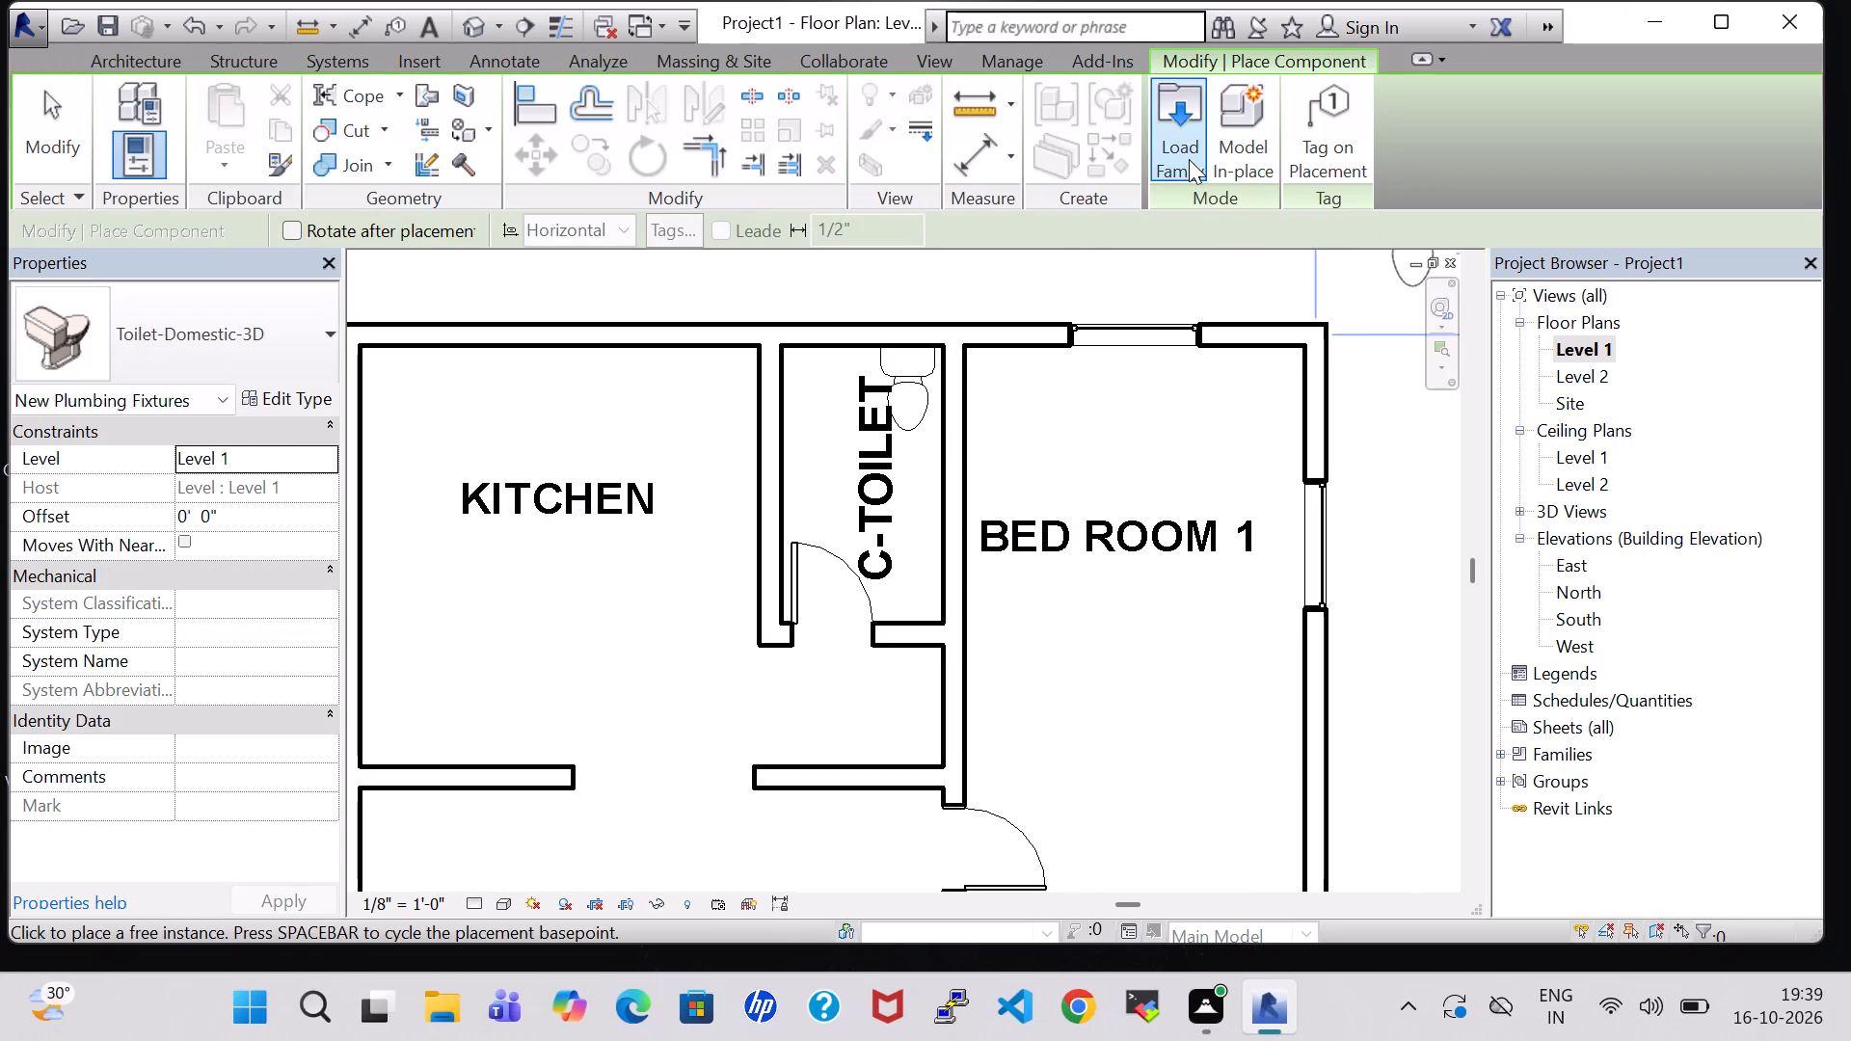
click(1189, 159)
scroll(1049, 649, down, 3)
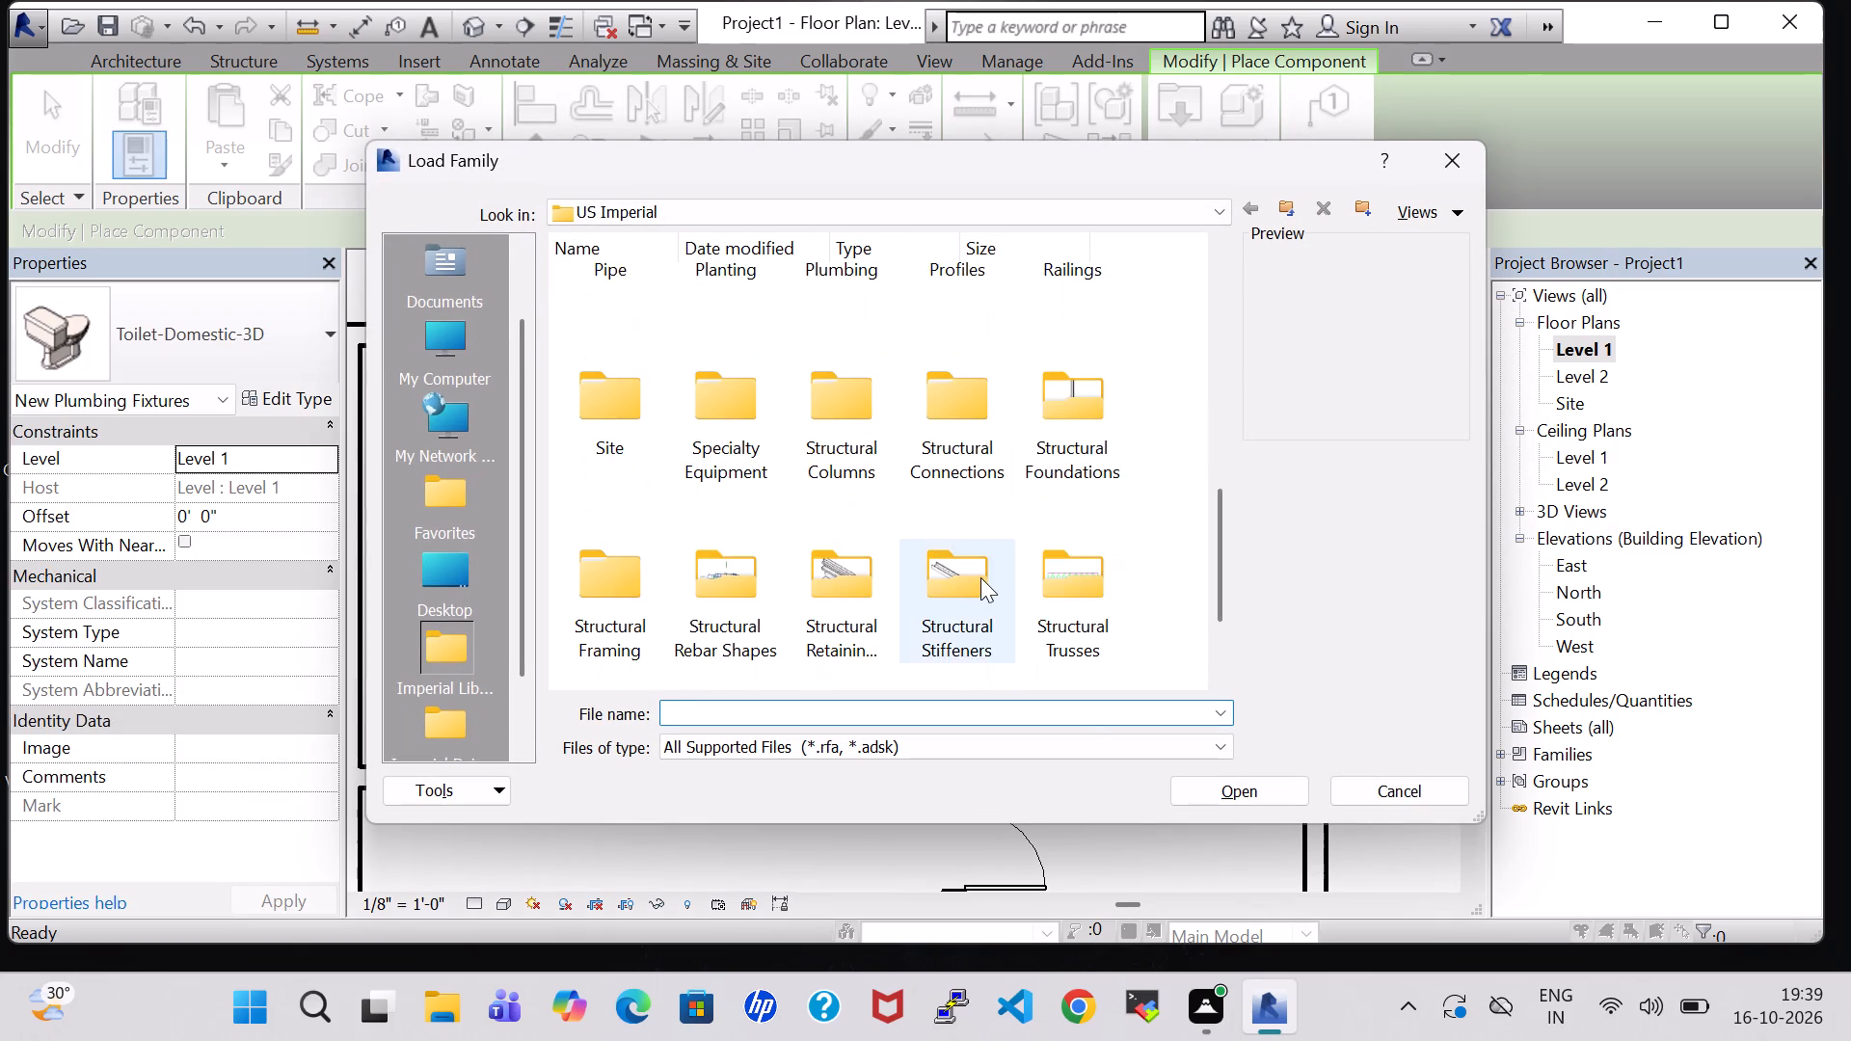
scroll(980, 577, down, 2)
scroll(785, 427, up, 1)
double_click(826, 351)
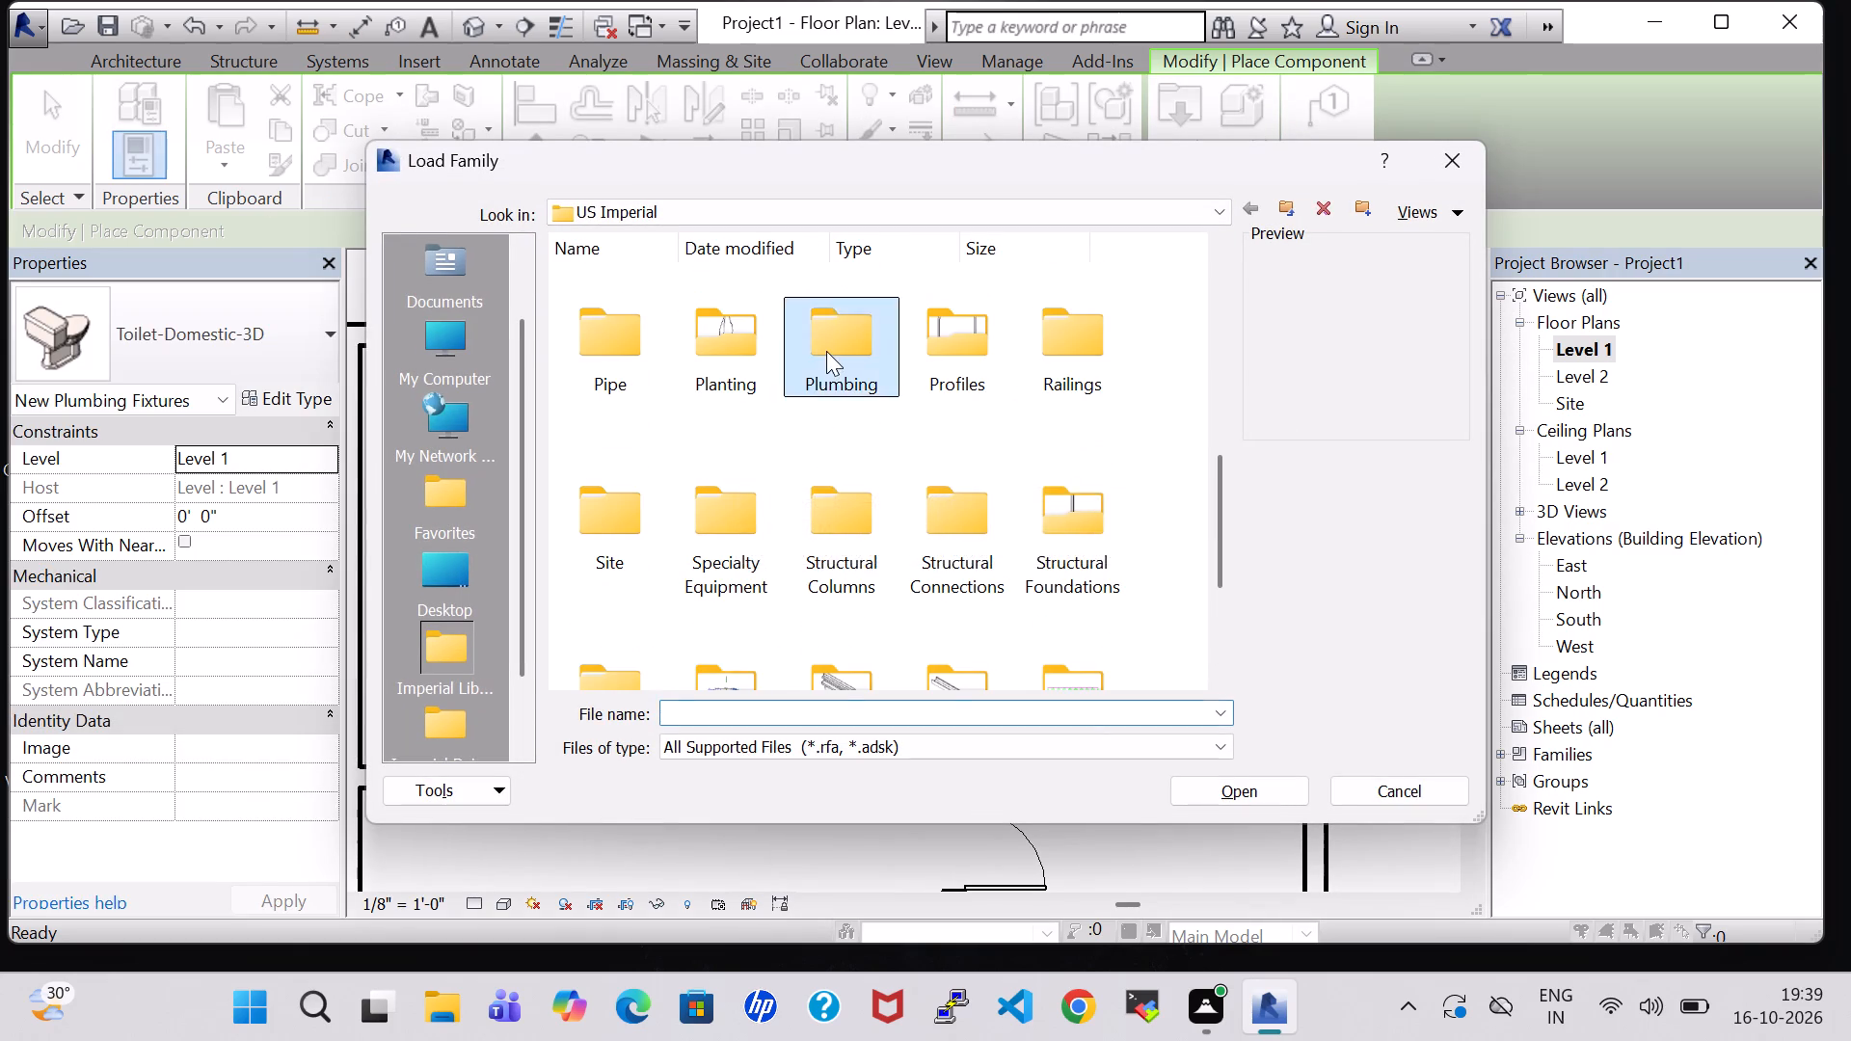
double_click(654, 328)
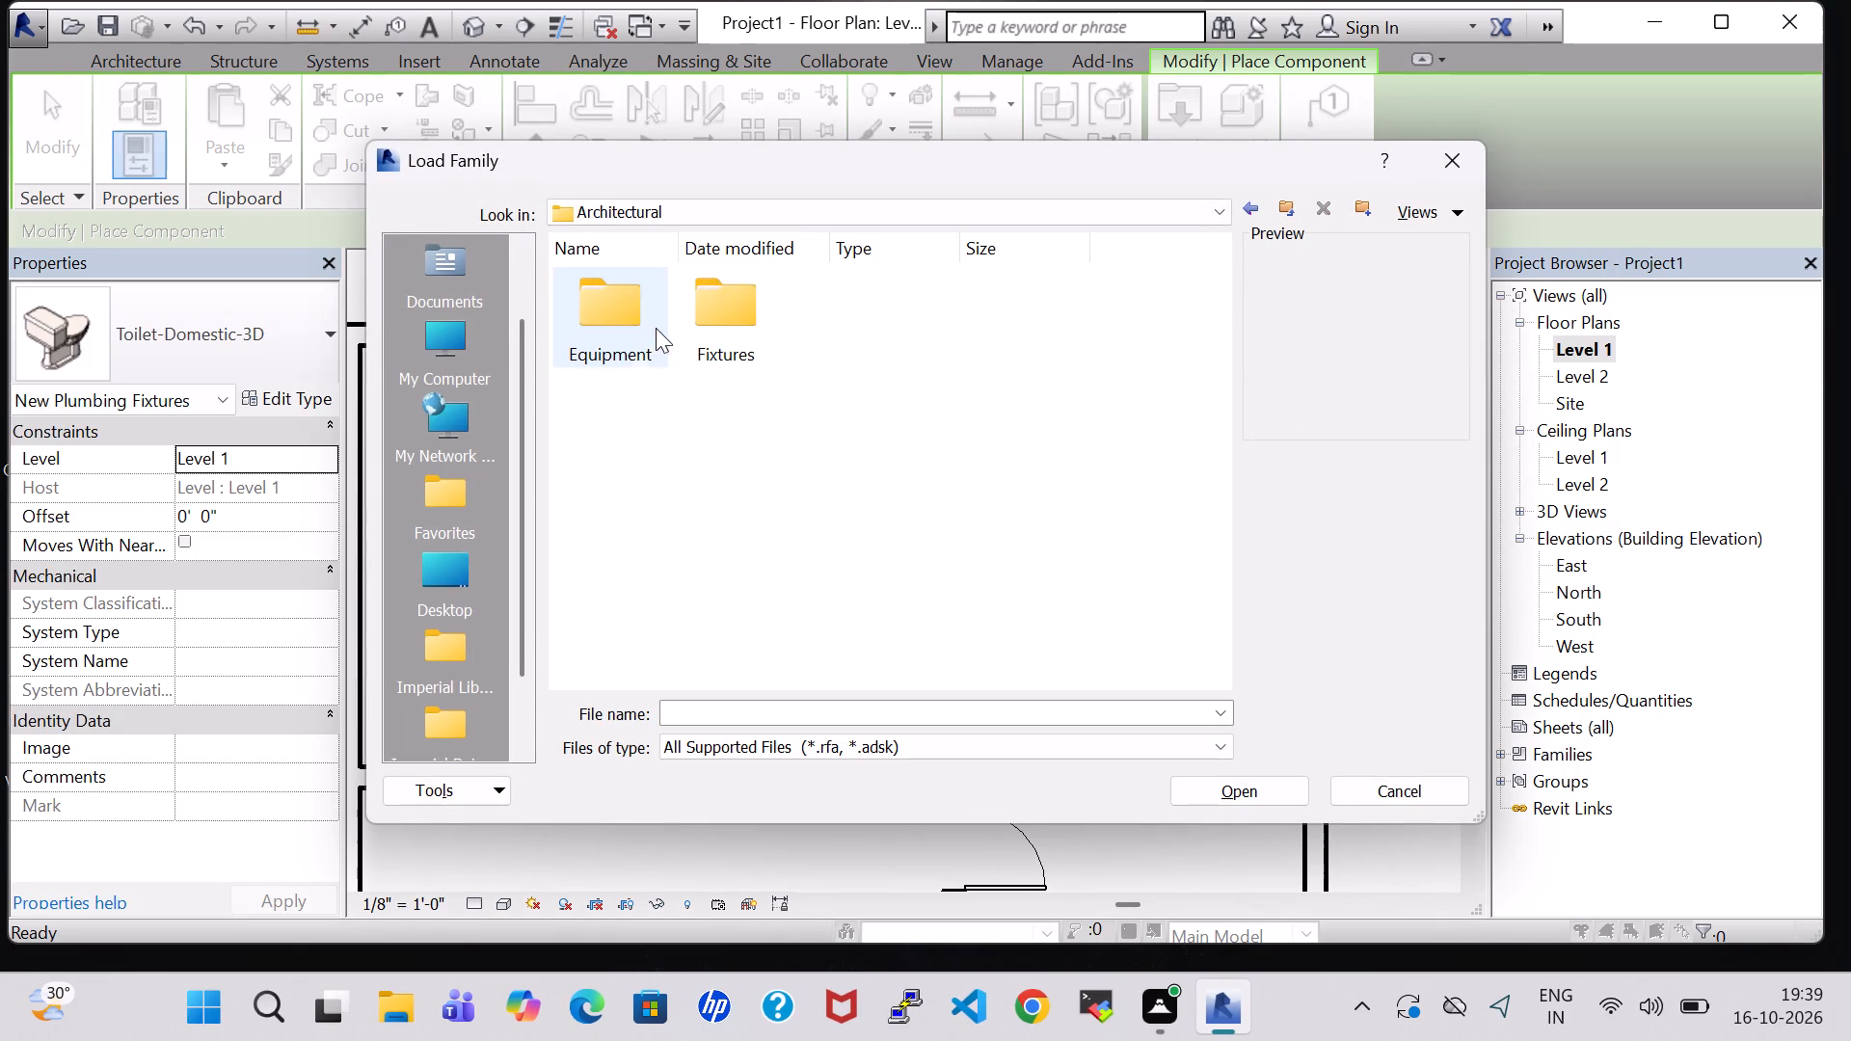
double_click(742, 330)
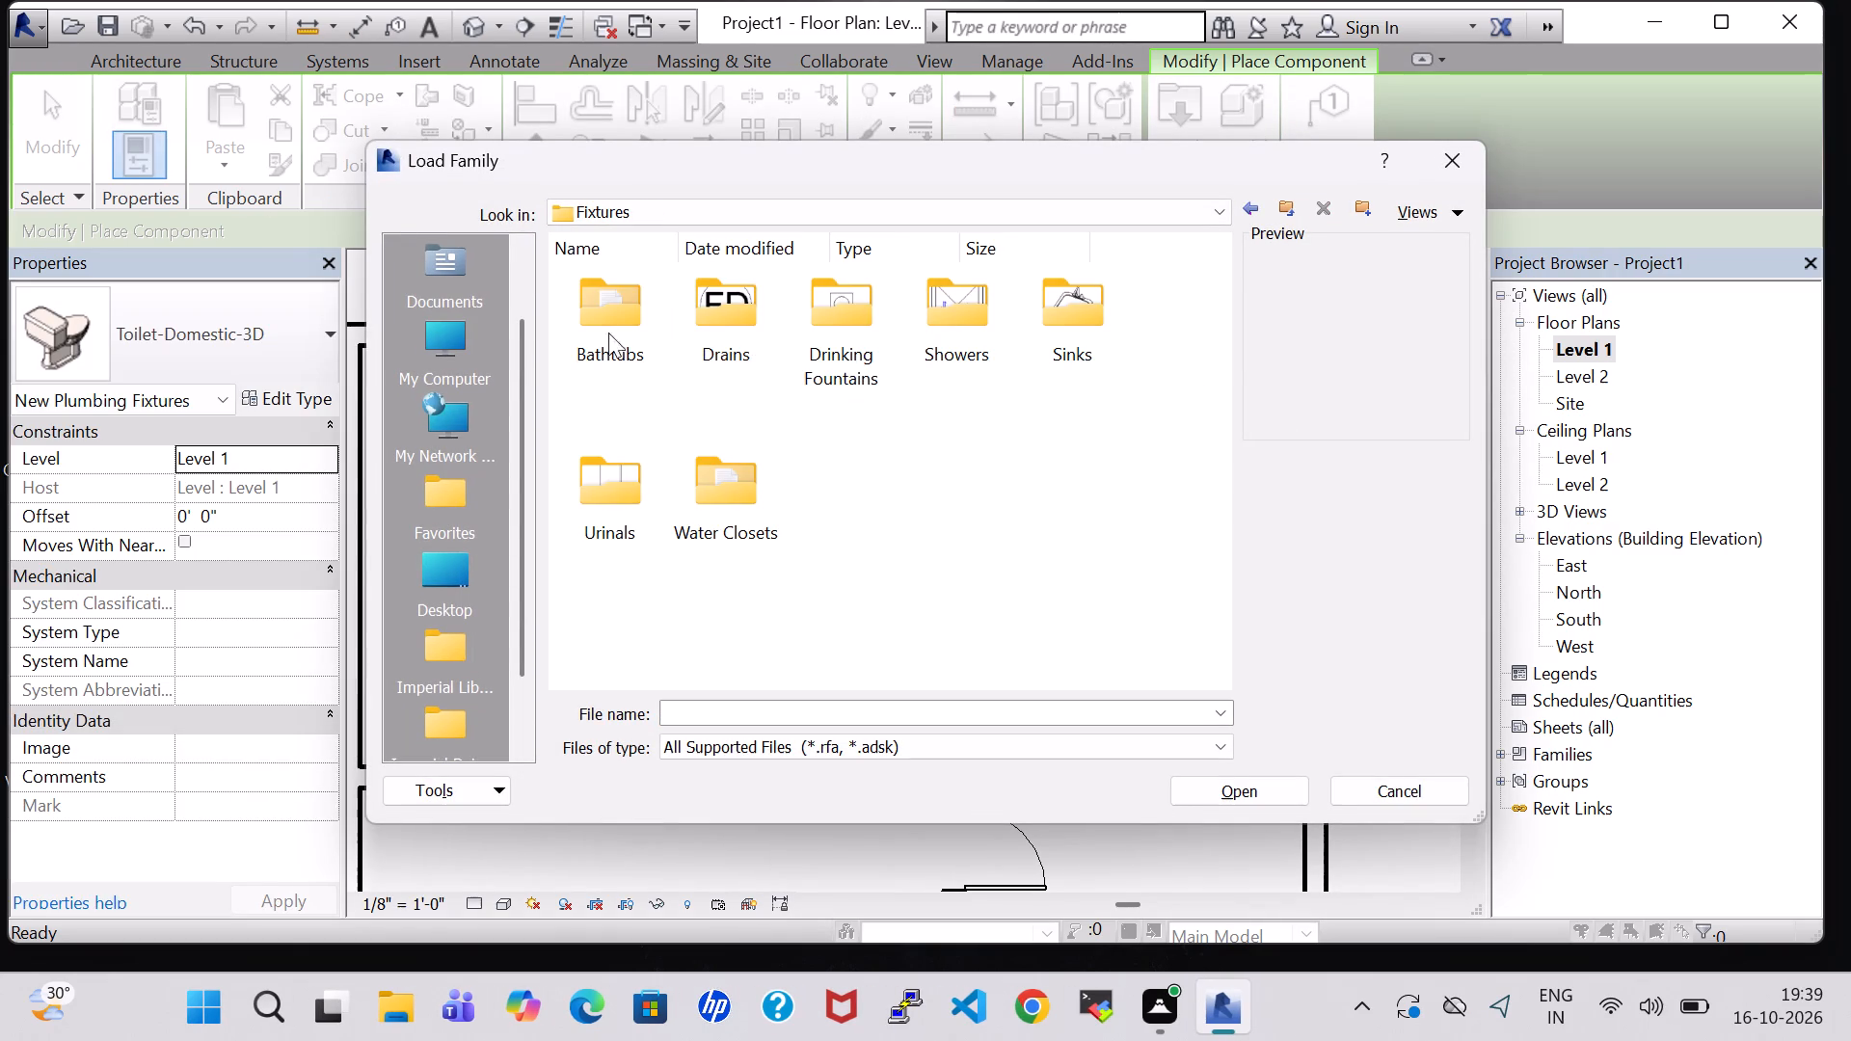
double_click(590, 329)
click(713, 337)
click(1299, 786)
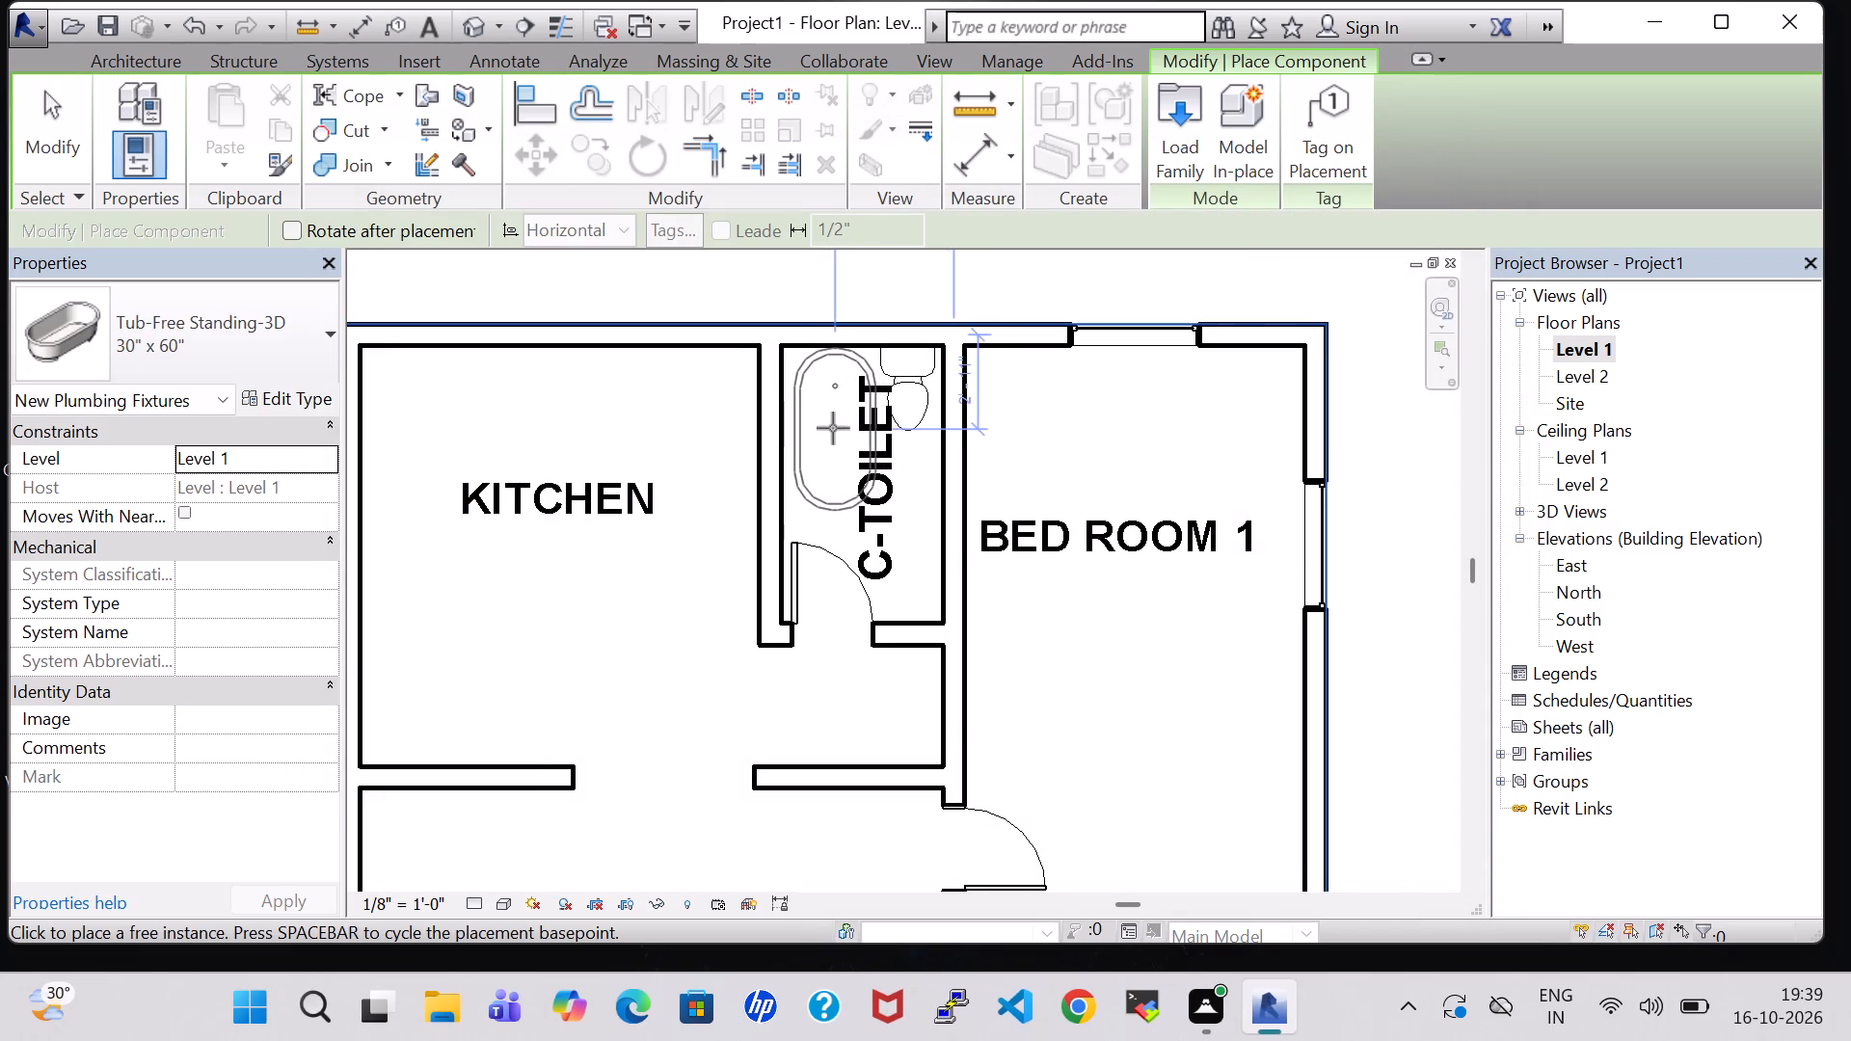
Place a 30" x 60" Tub-Free Standing-3D in C-Toilet, lengthwise along the Kitchen wall with one end near the exterior wall.
scroll(831, 426, up, 4)
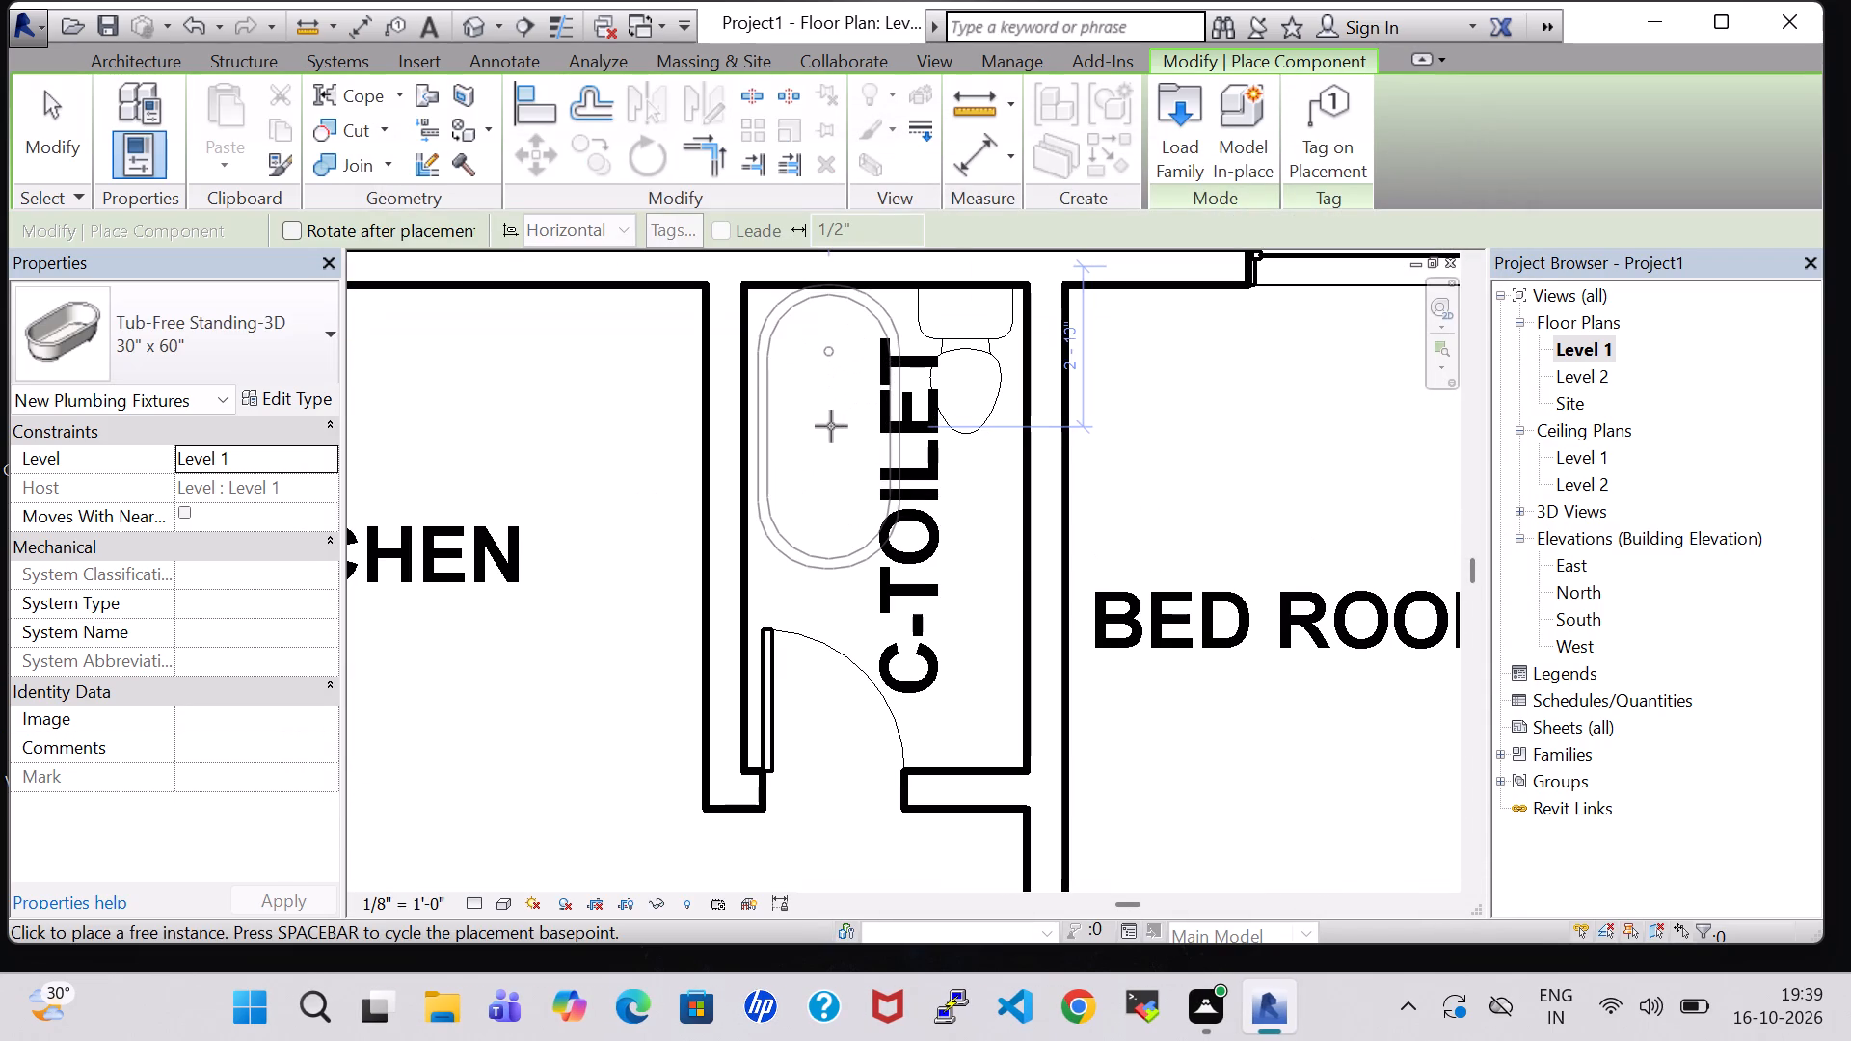
click(831, 426)
Place a second 30" x 60" tub in A-Toilet, rotated parallel to the Bed Room 2 wall, centred about 2'-11" from the exterior wall.
scroll(1234, 669, down, 9)
middle_drag(1235, 672, 991, 496)
key(space)
key(space)
key(space)
scroll(1041, 734, up, 4)
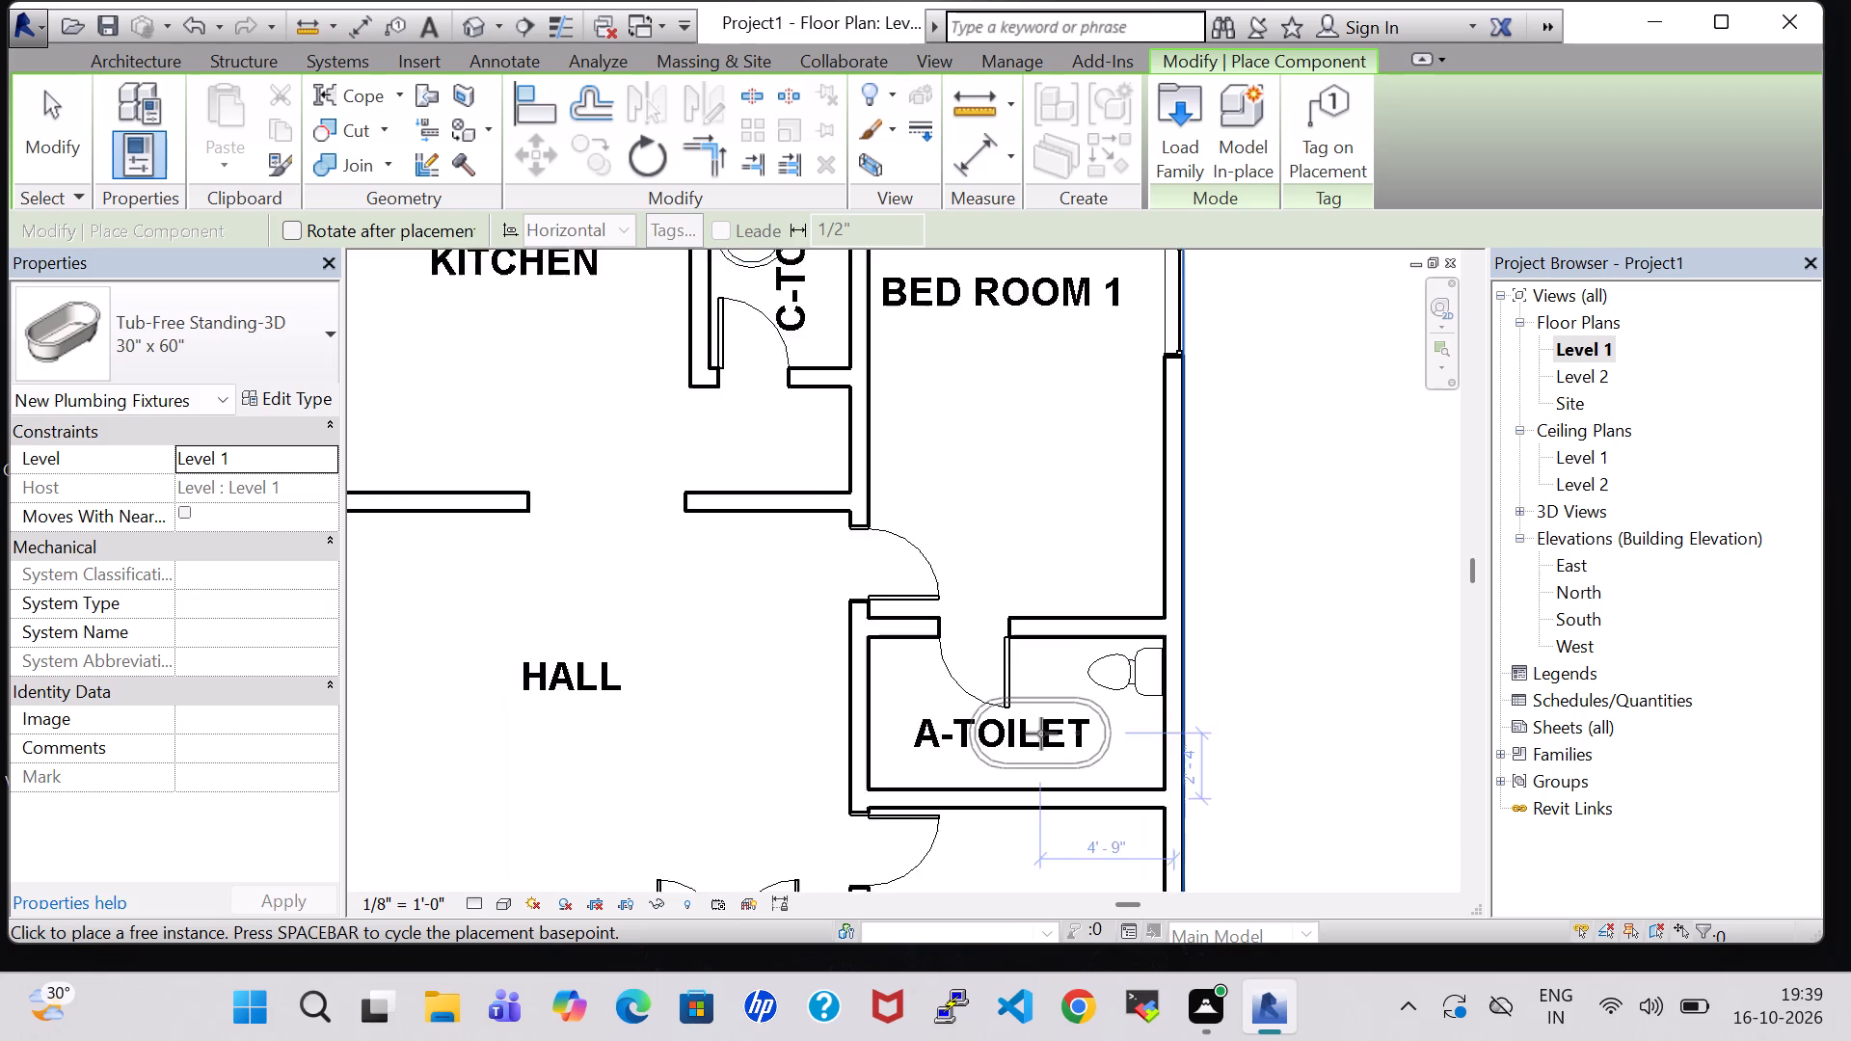
scroll(1041, 734, up, 5)
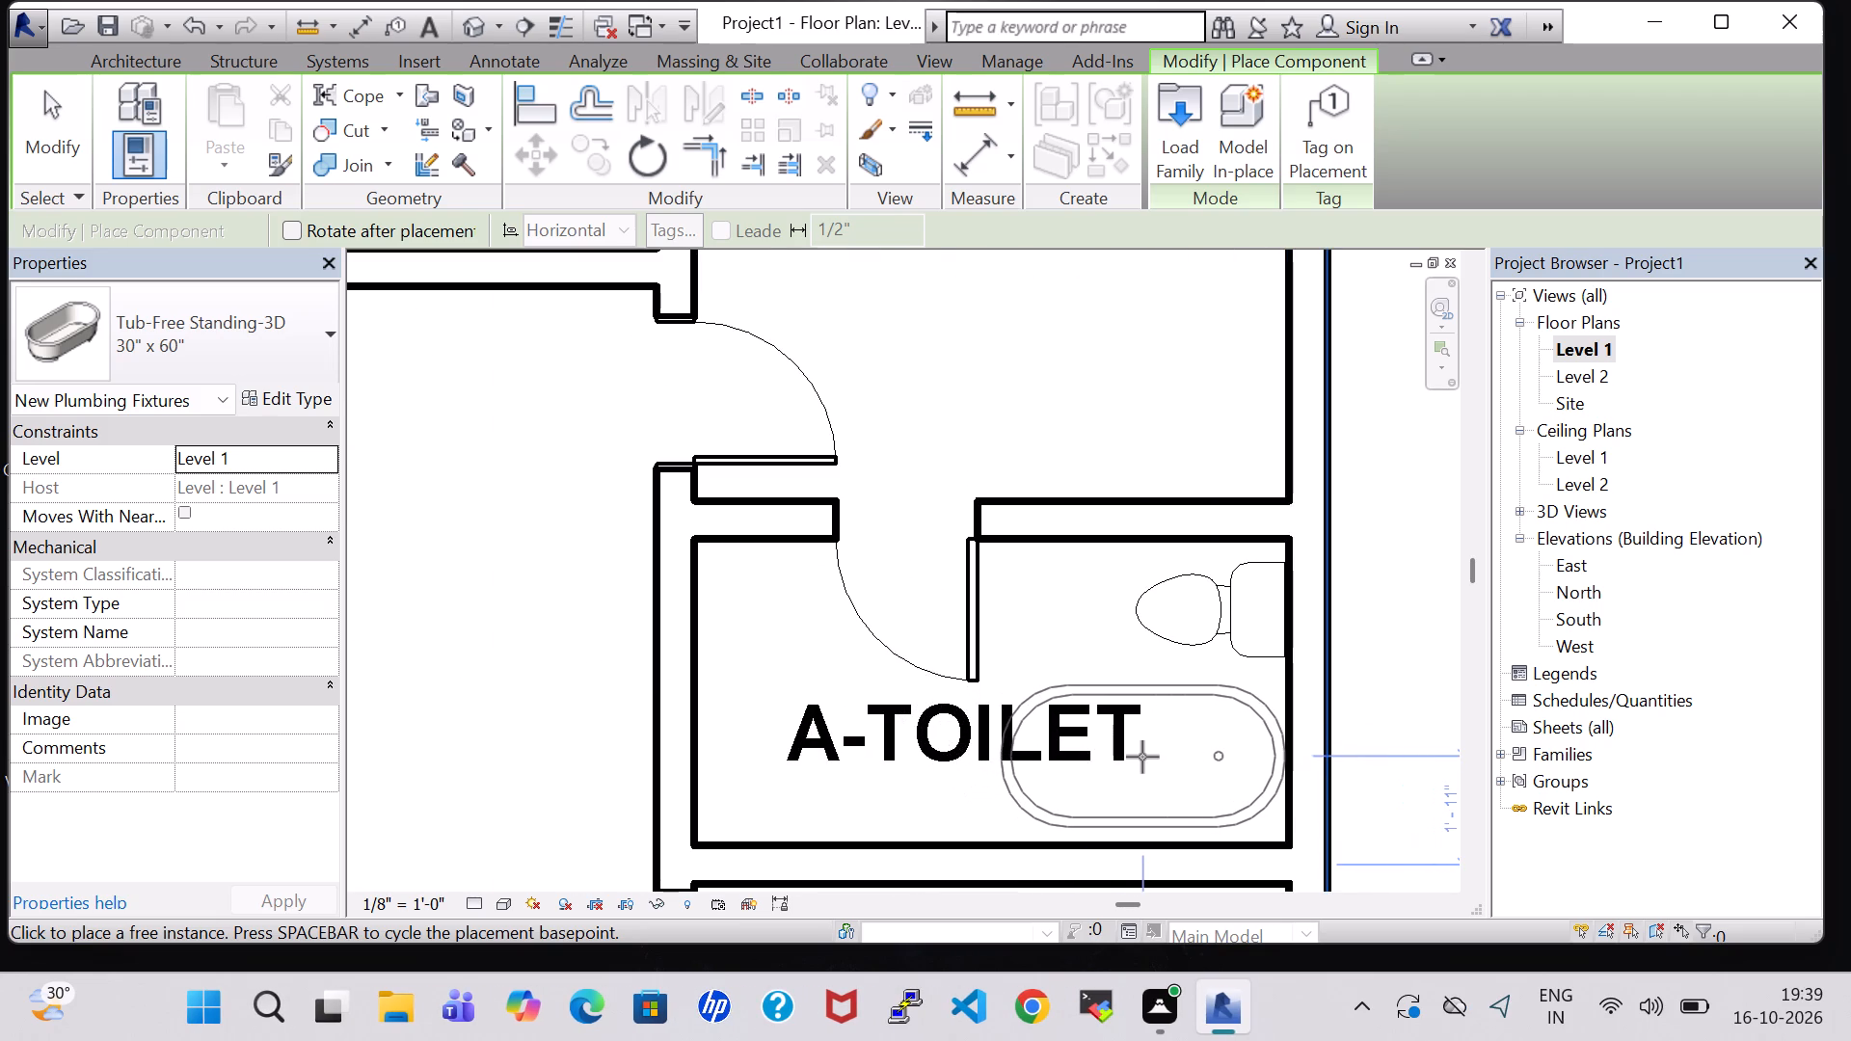
click(1142, 757)
key(Escape)
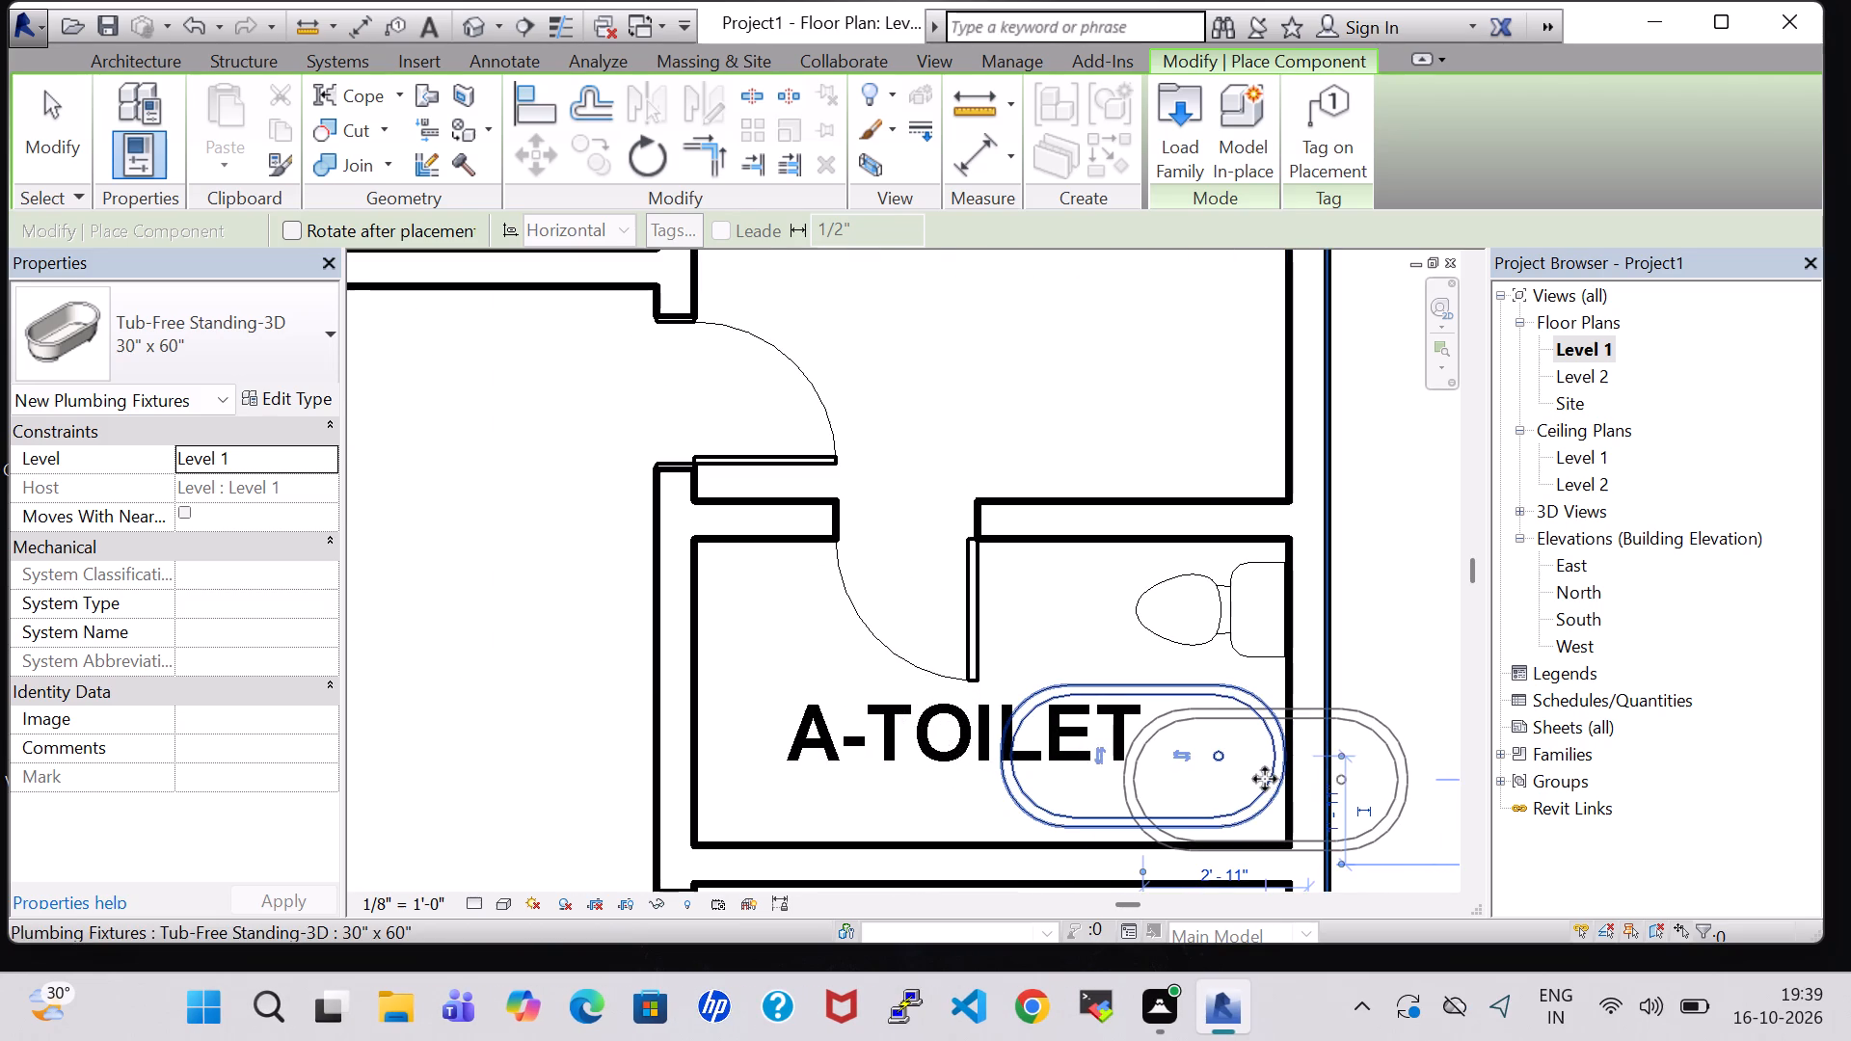
key(Escape)
click(1408, 726)
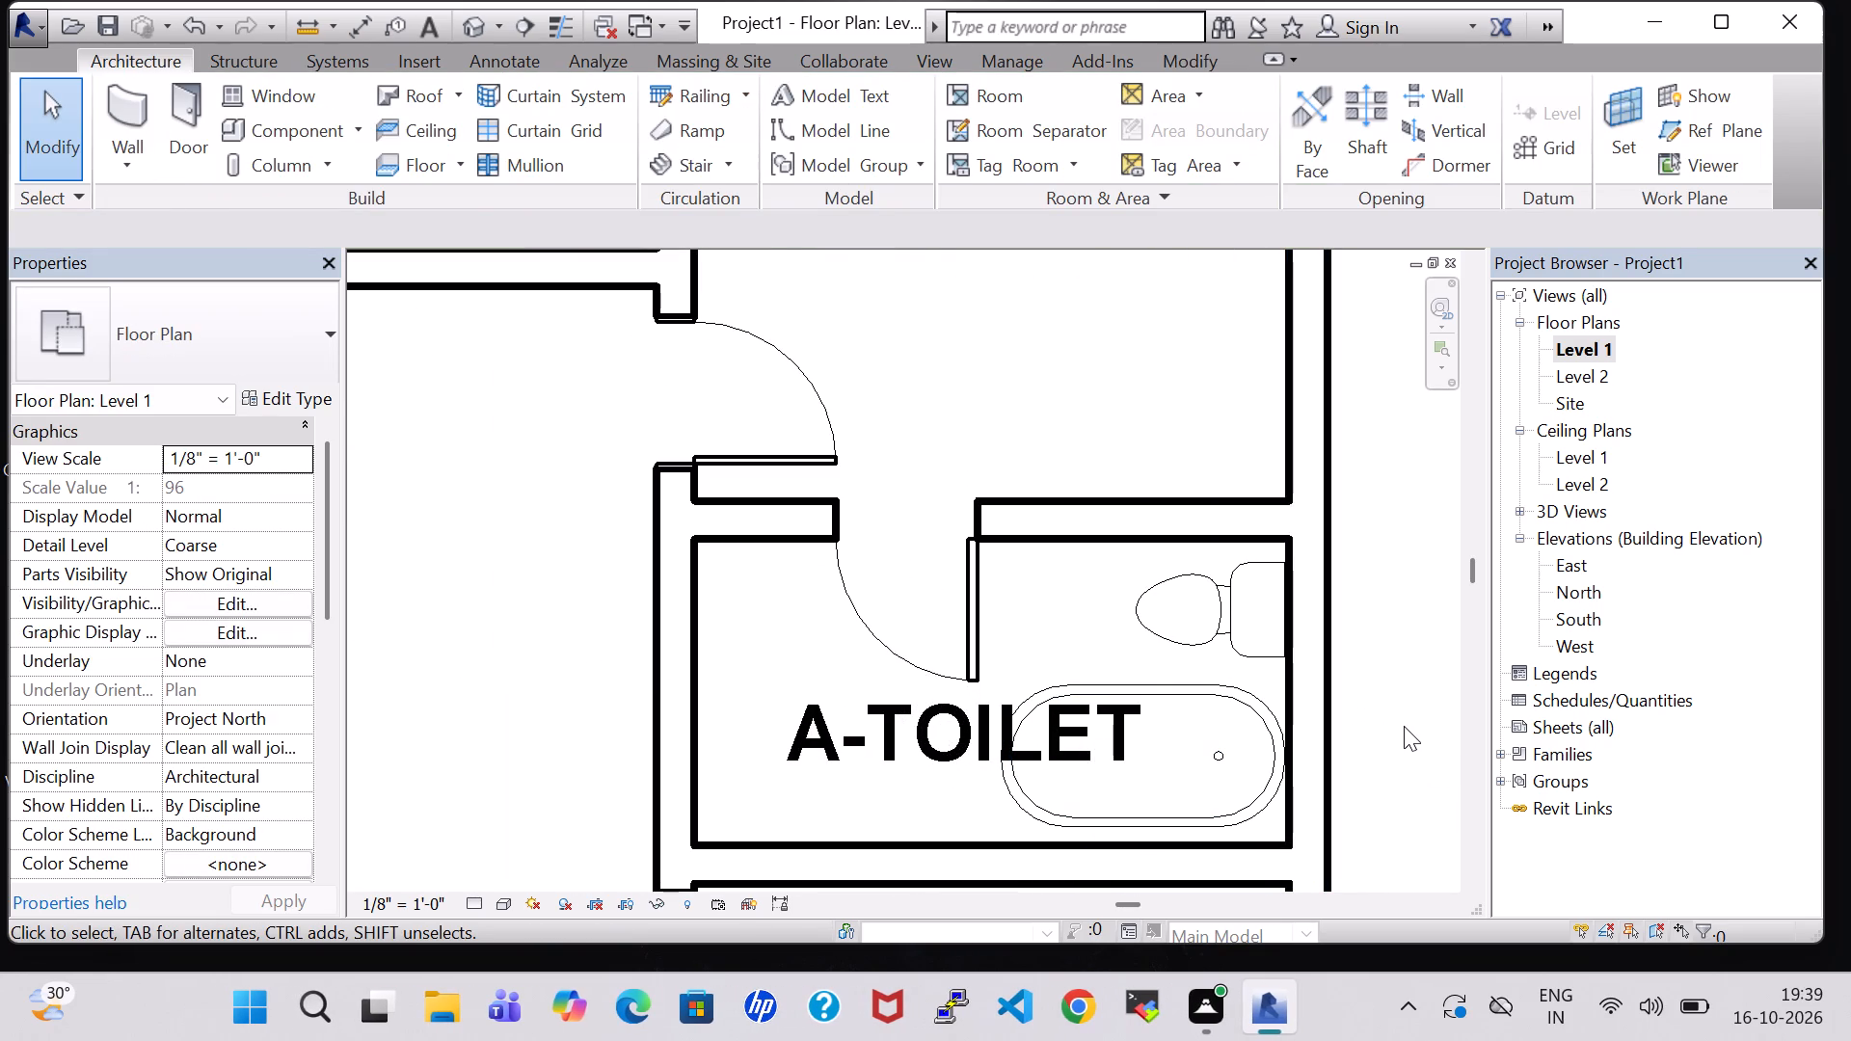
Examine the bathtubs and water closets in both toilets from several angles in the 3D view.
scroll(1404, 726, down, 2)
click(470, 23)
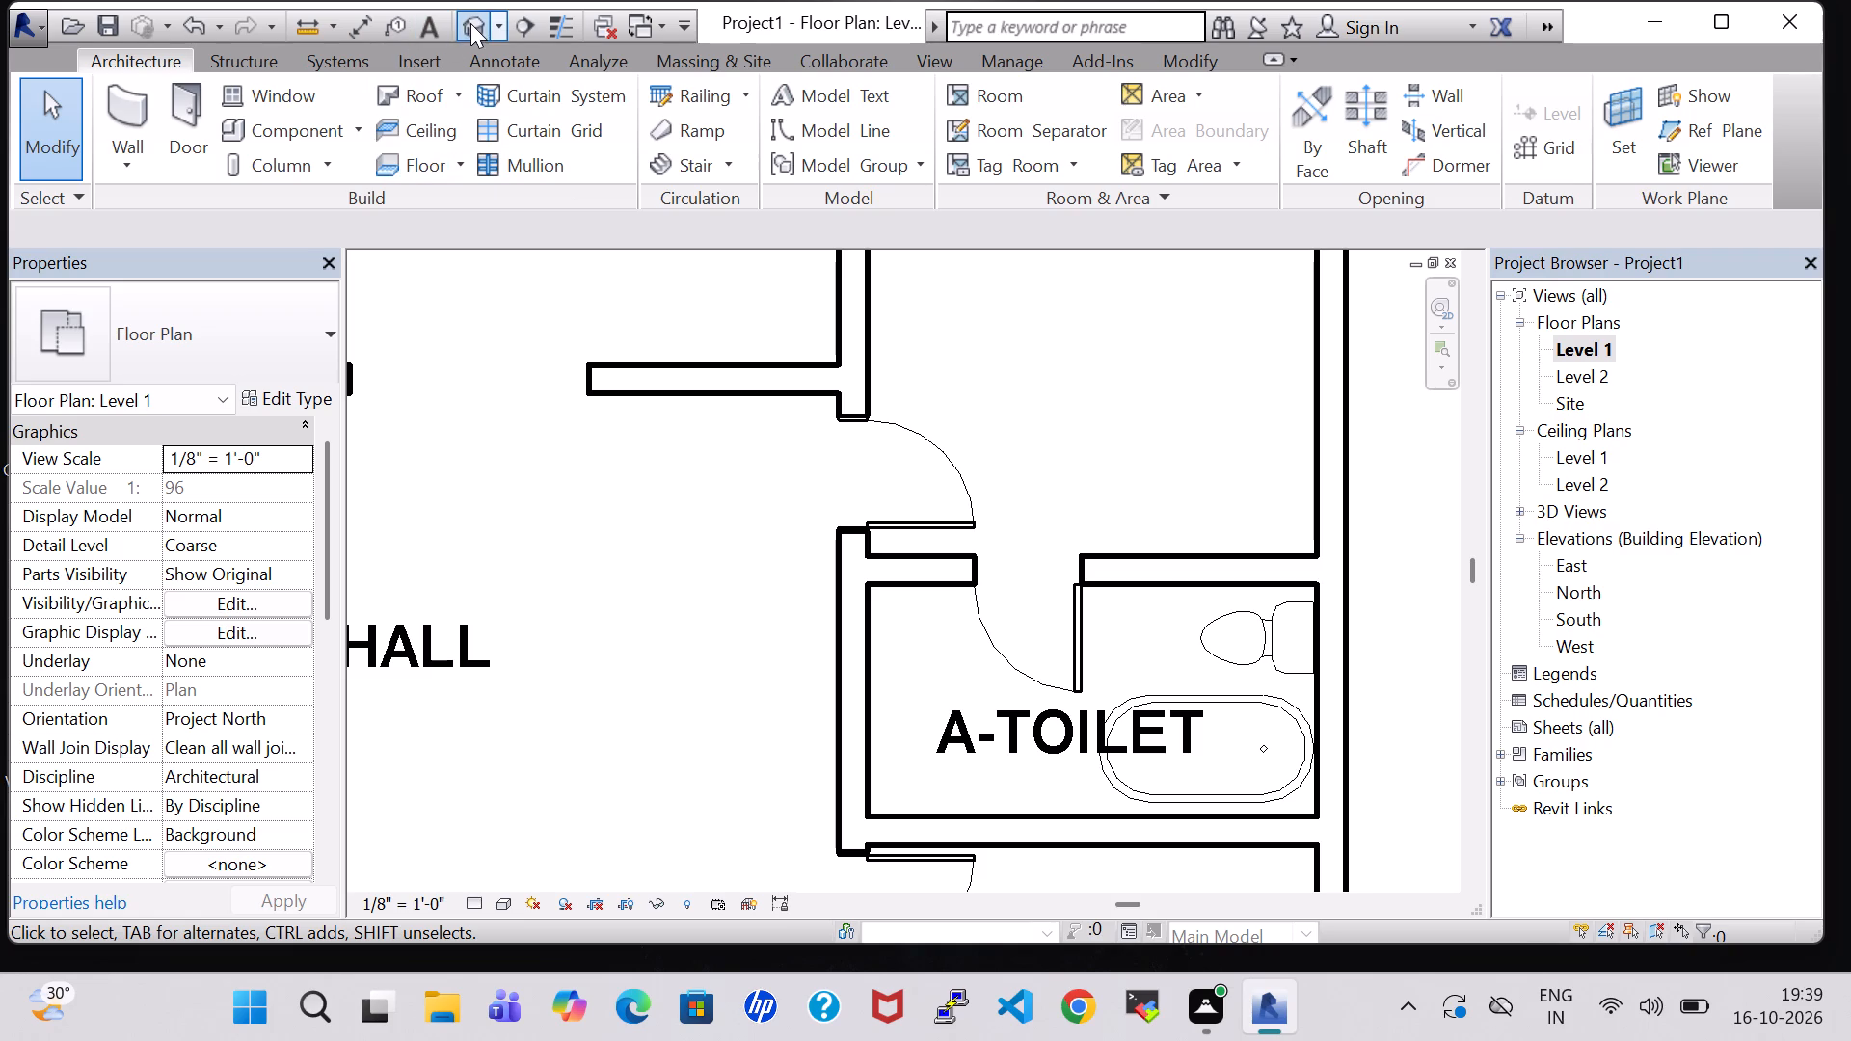
shift+middle_drag(1211, 490, 1217, 734)
middle_drag(1217, 734, 1186, 469)
middle_drag(1149, 347, 1175, 466)
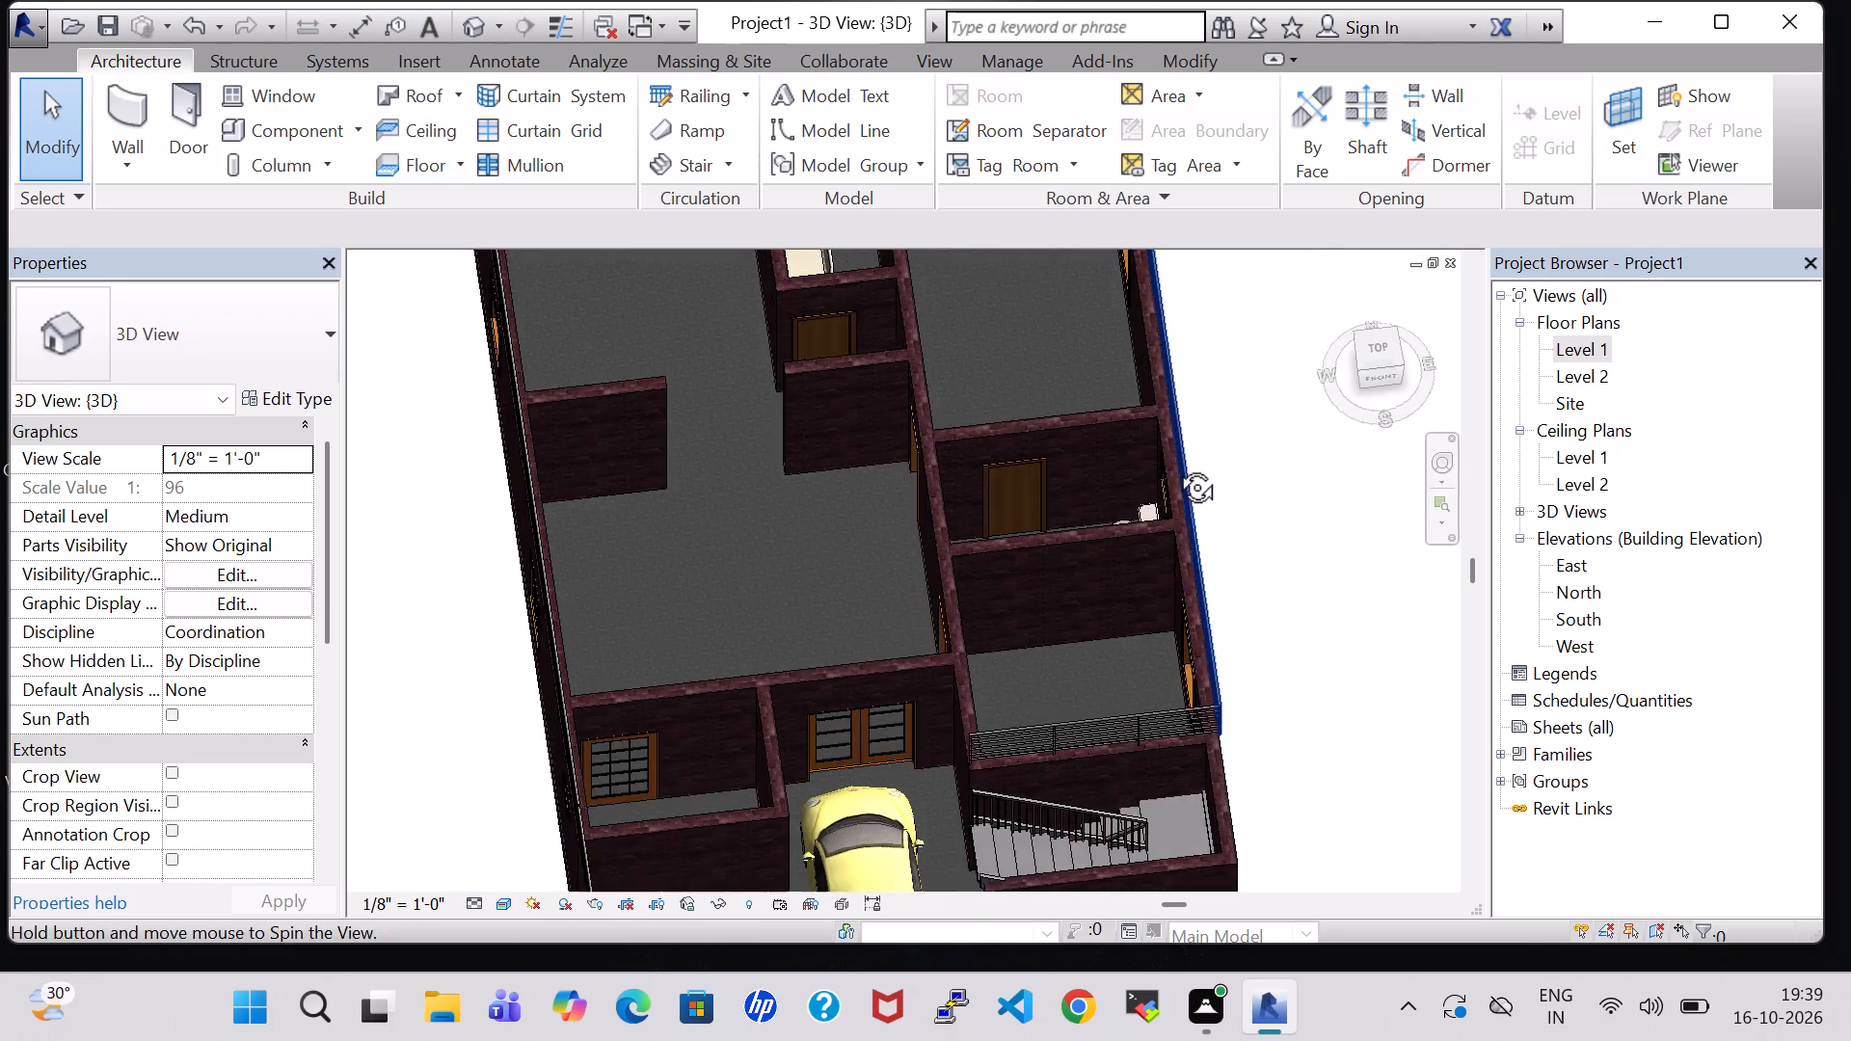
middle_drag(1175, 466, 1178, 528)
middle_drag(1068, 342, 1064, 498)
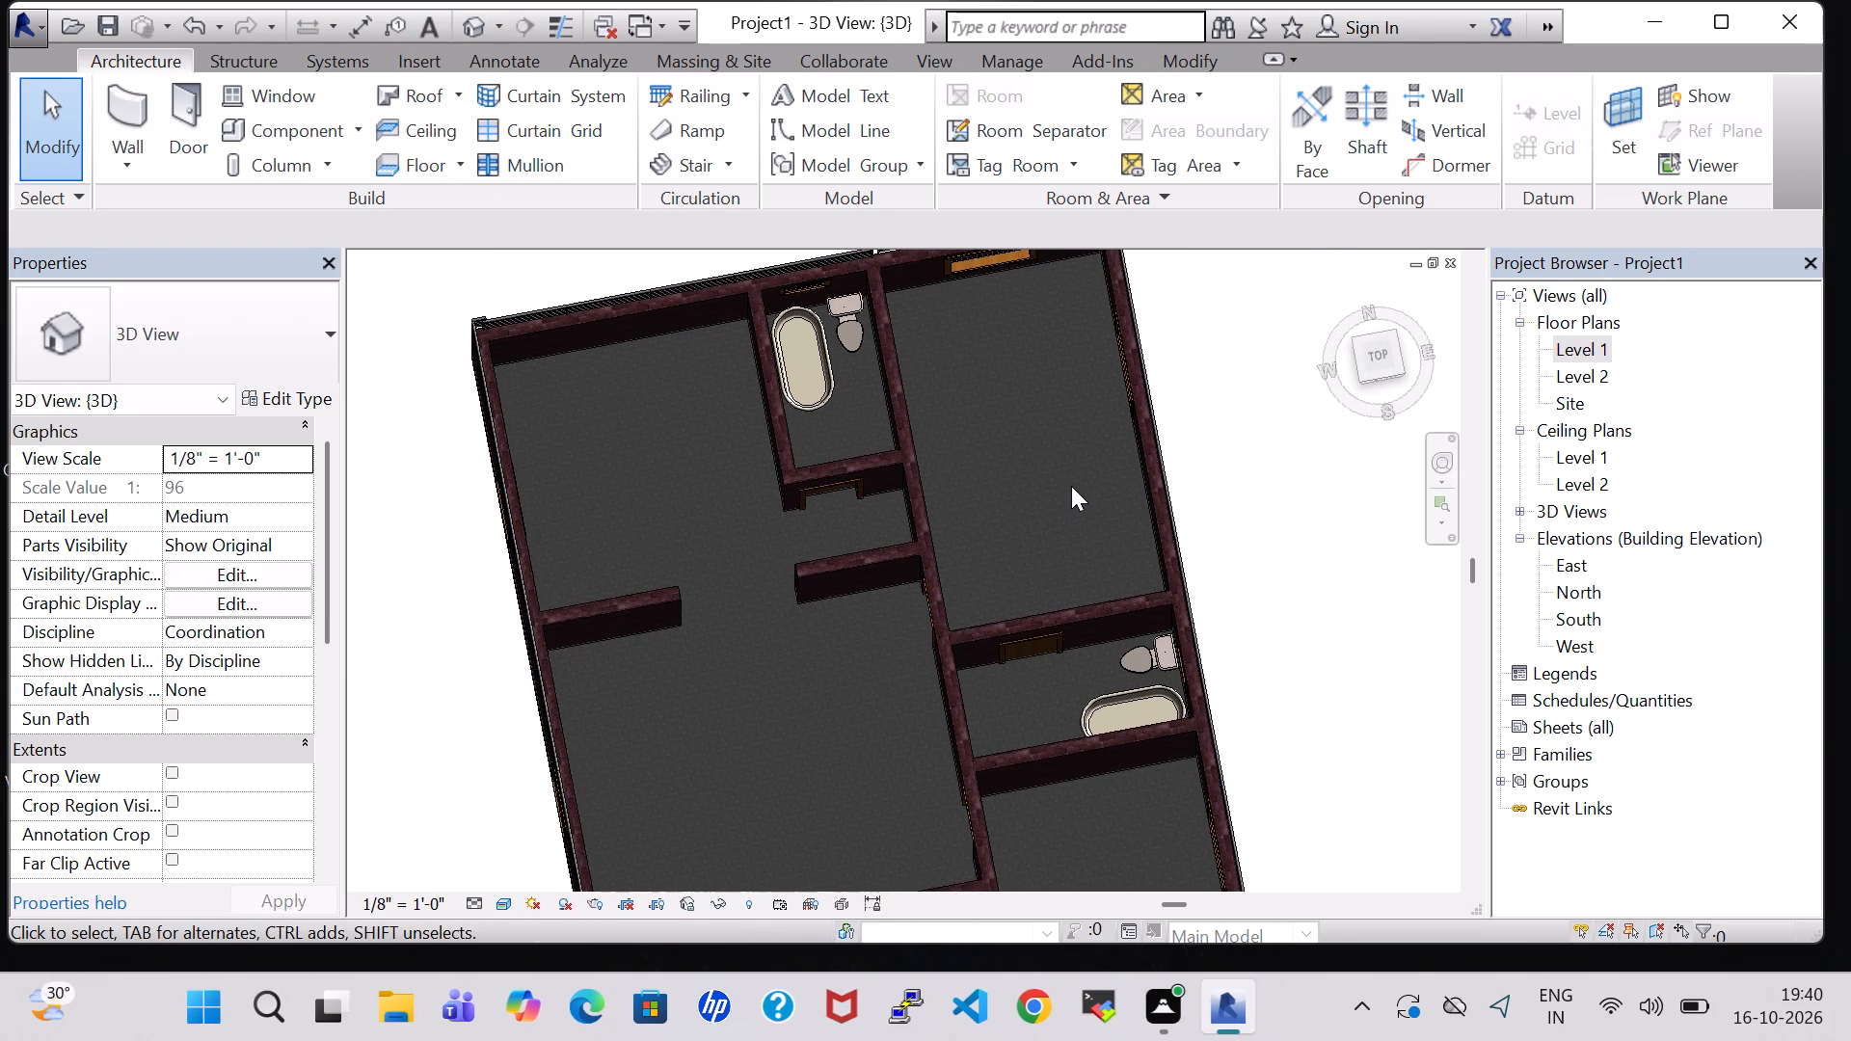
shift+middle_drag(1068, 474, 1024, 332)
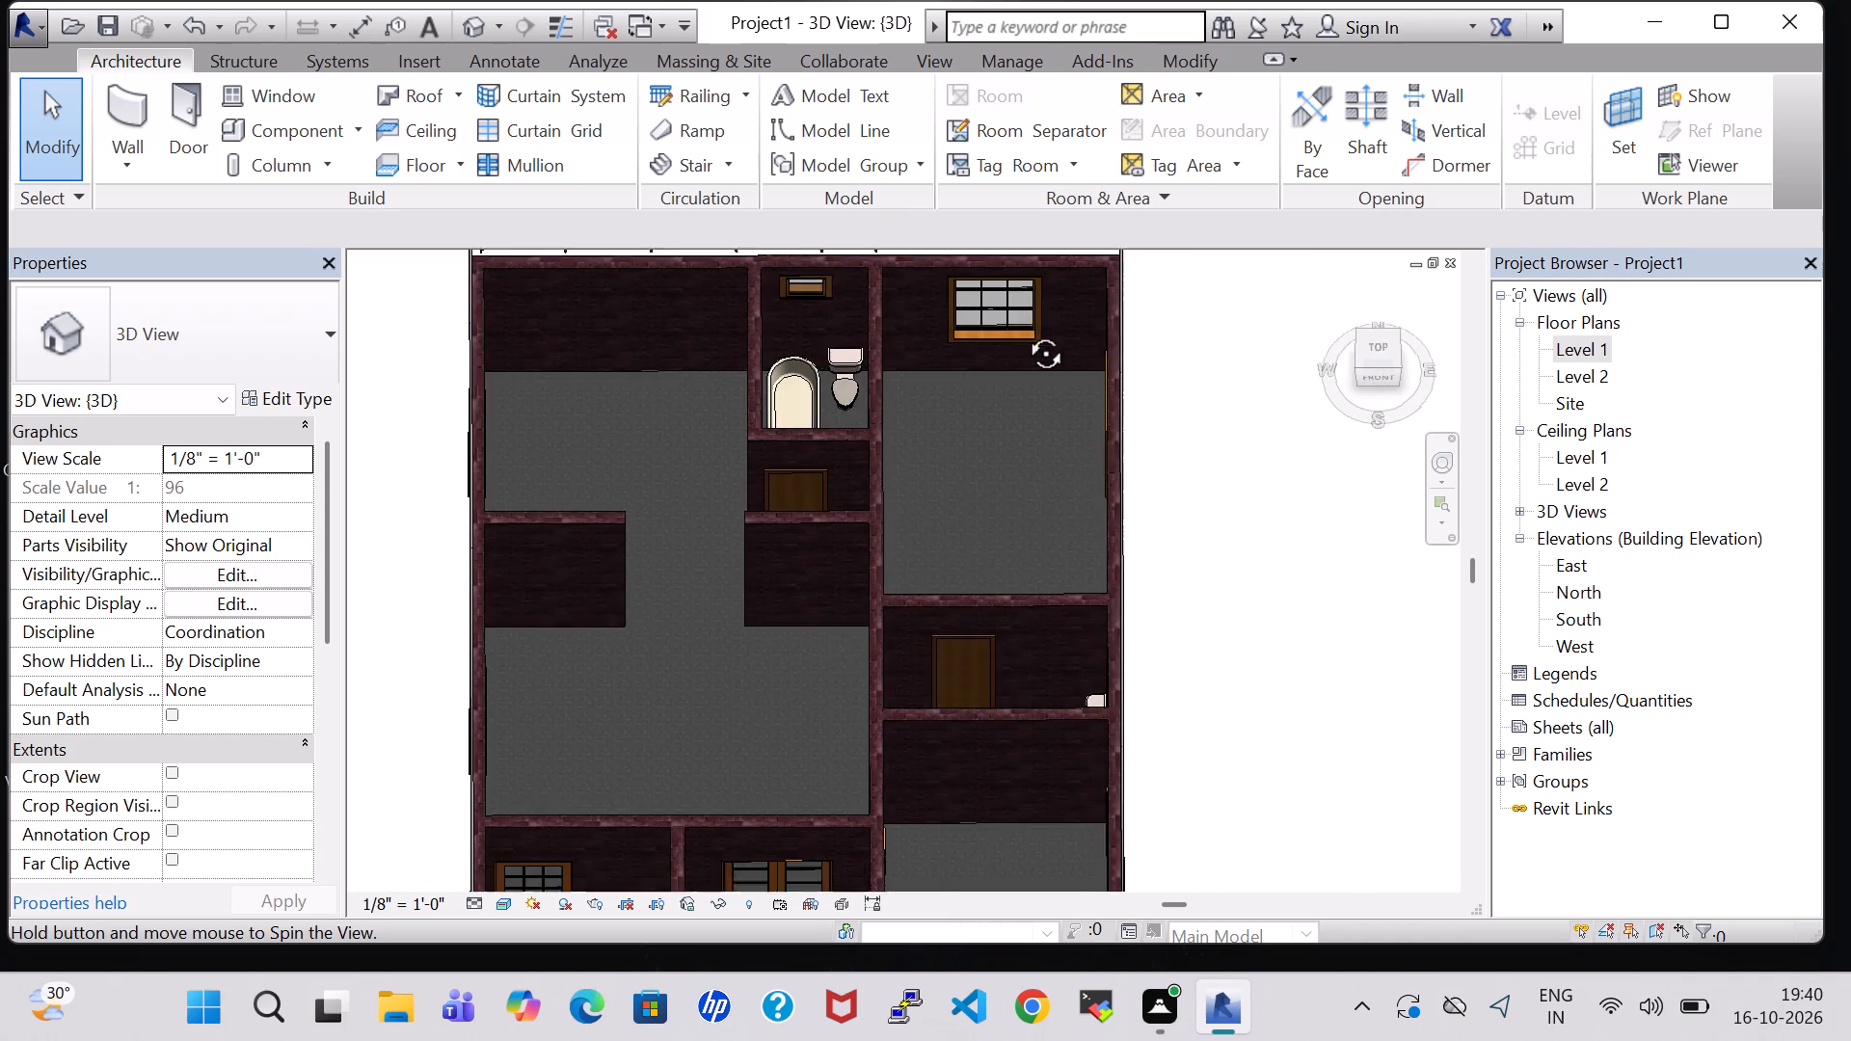
shift+middle_drag(1024, 332, 1023, 325)
middle_drag(979, 443, 989, 504)
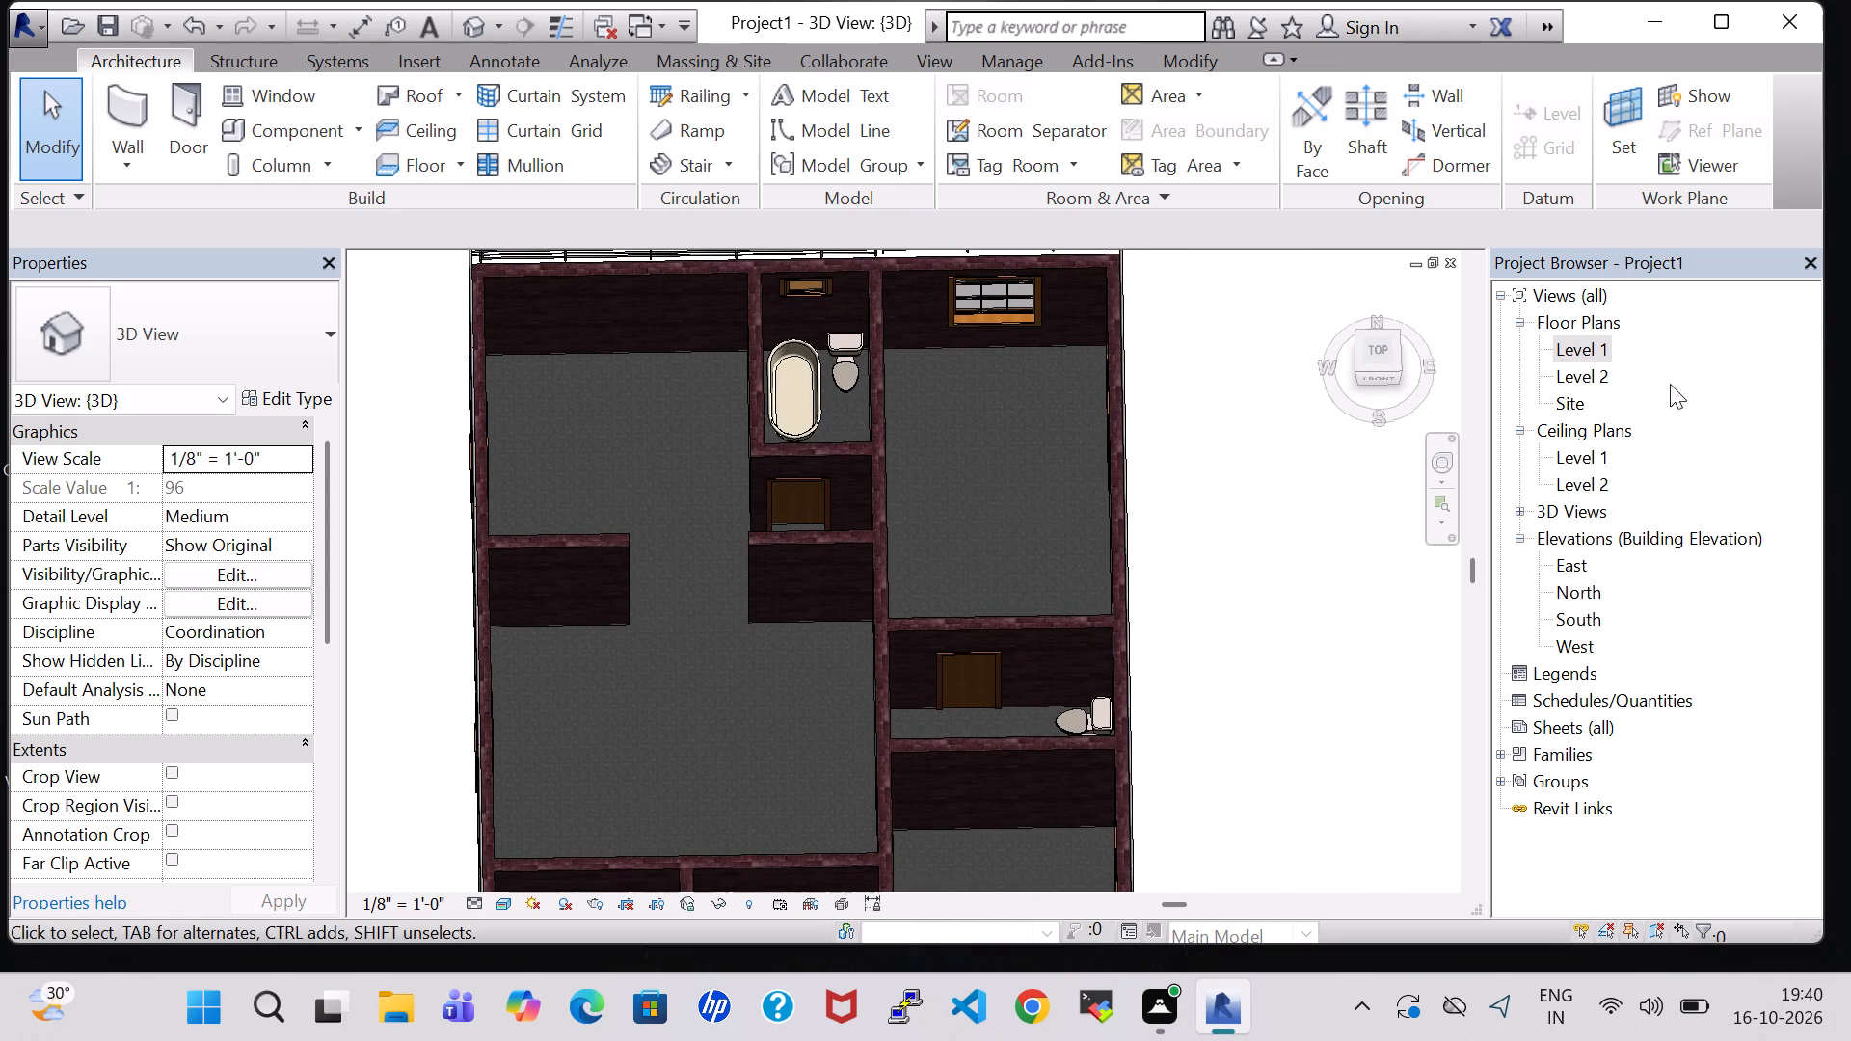
Load the Sink Vanity-Square family from the Plumbing, Architectural, Fixtures, Sinks library folder for placement on Level 1.
double_click(1592, 339)
scroll(1239, 464, down, 3)
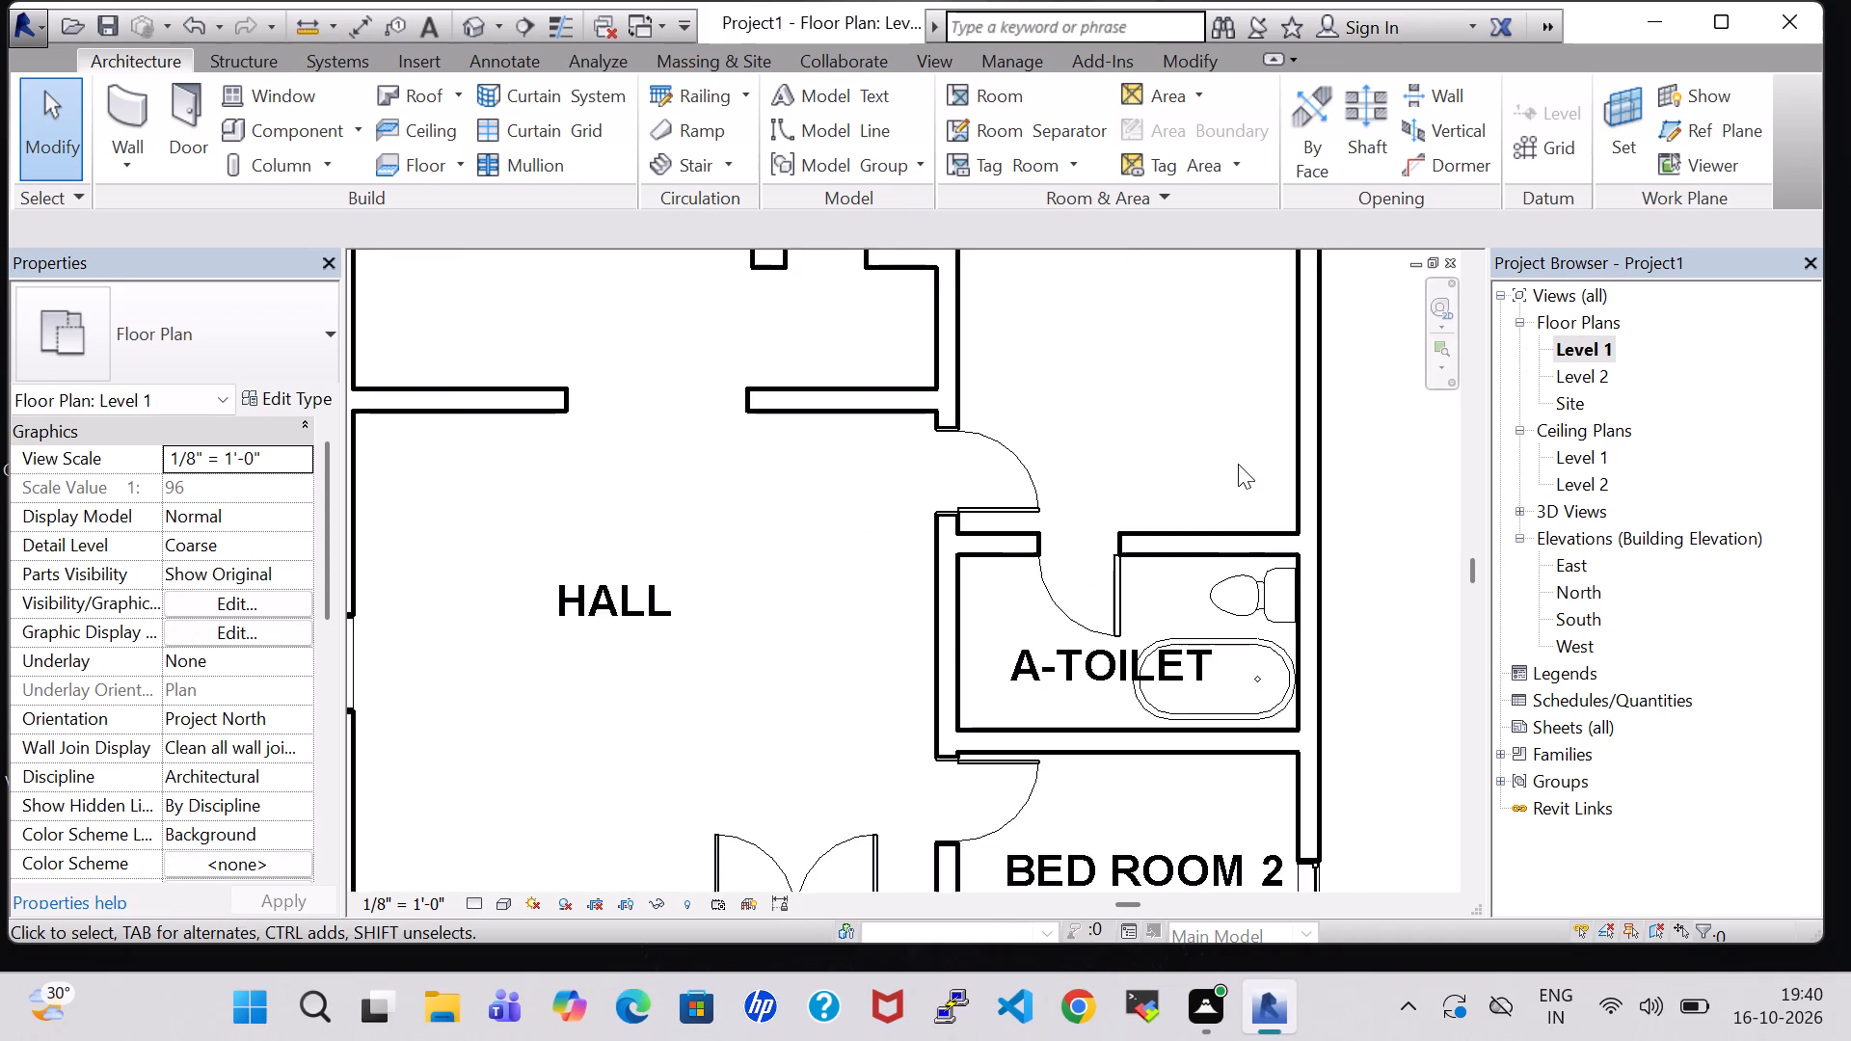
click(255, 129)
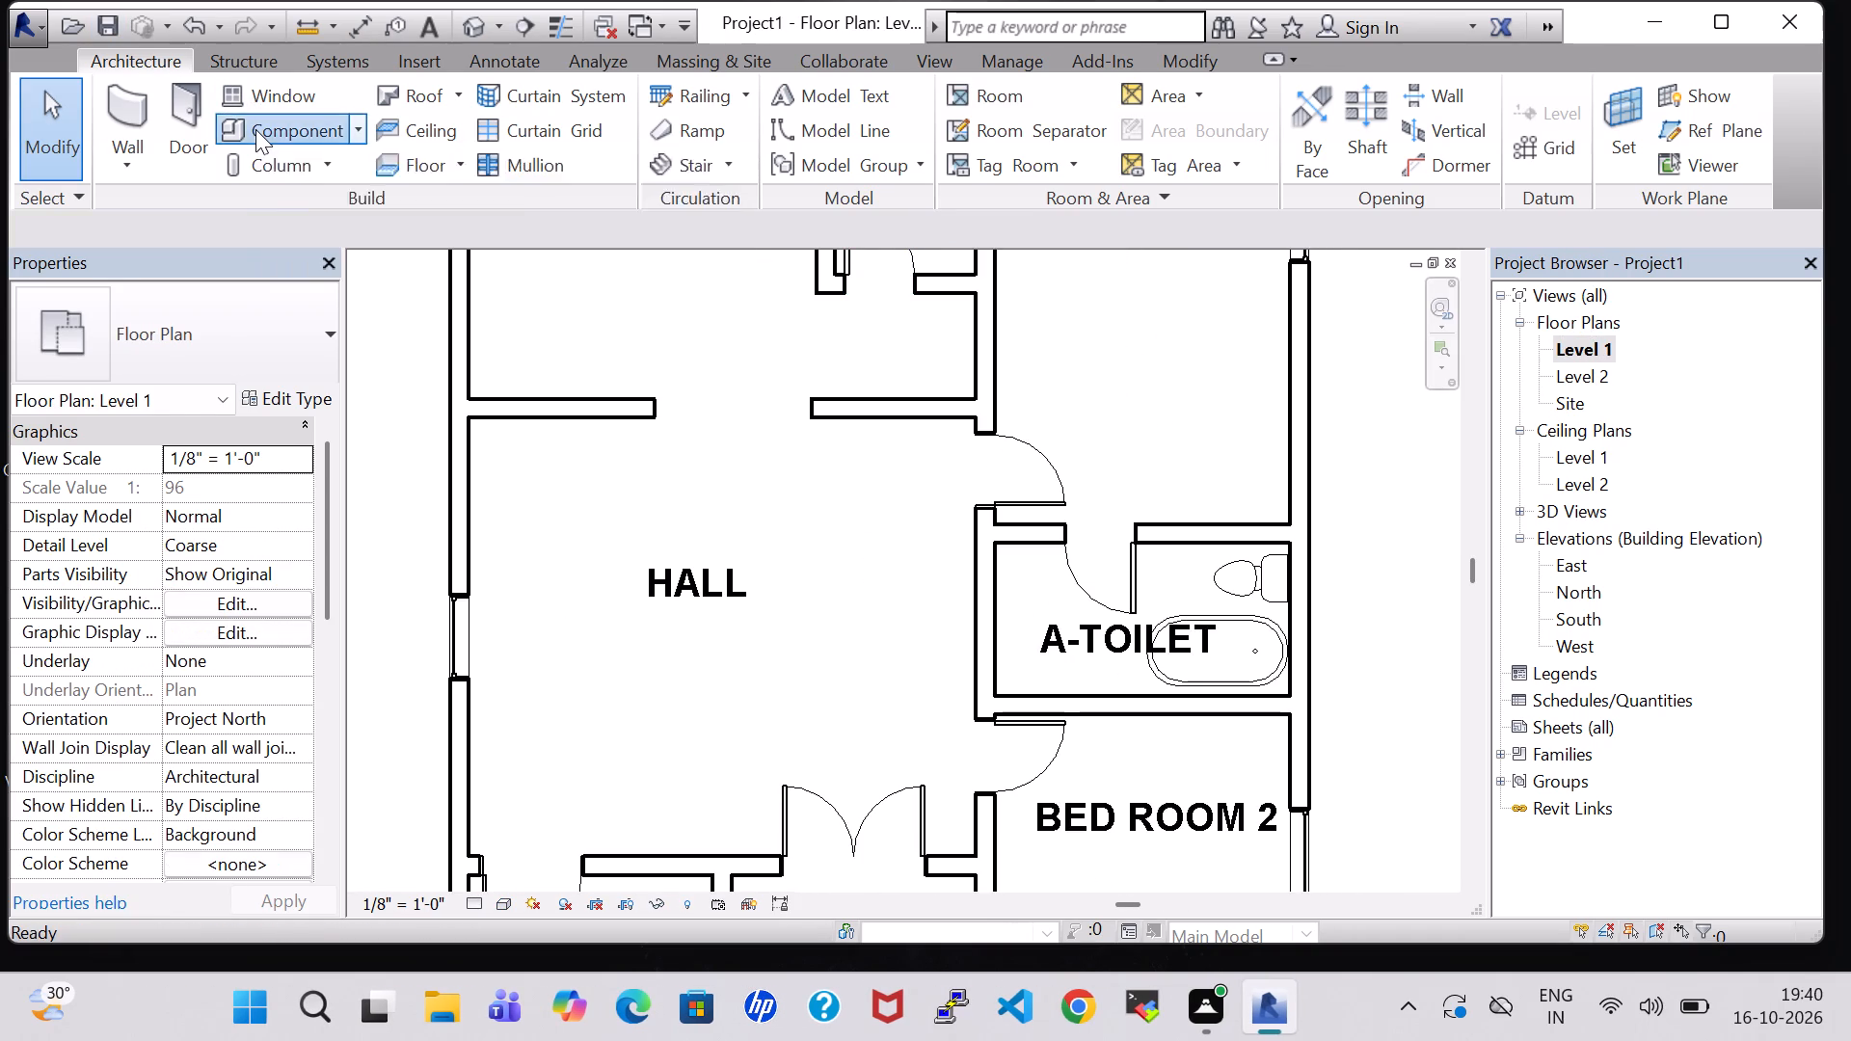
click(1163, 142)
scroll(825, 431, down, 3)
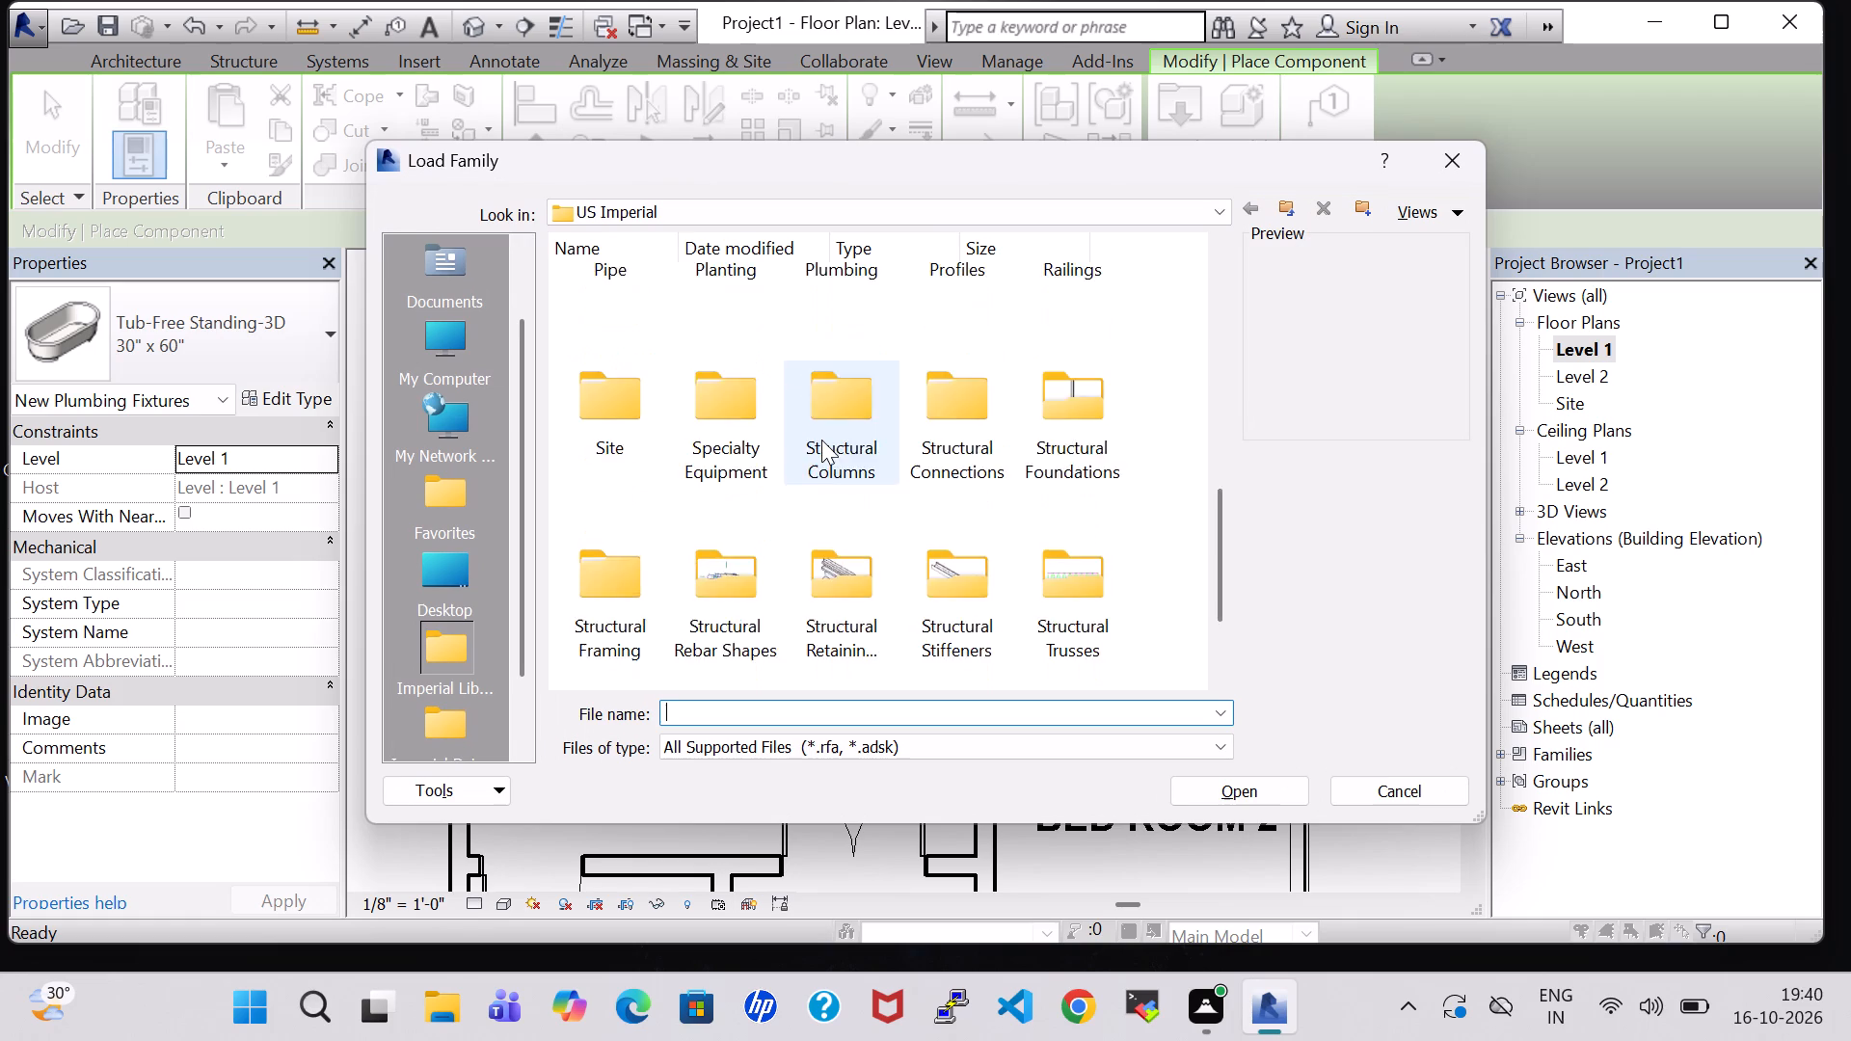
scroll(821, 440, down, 5)
scroll(821, 440, up, 3)
scroll(823, 489, down, 1)
scroll(823, 488, up, 1)
scroll(864, 439, down, 1)
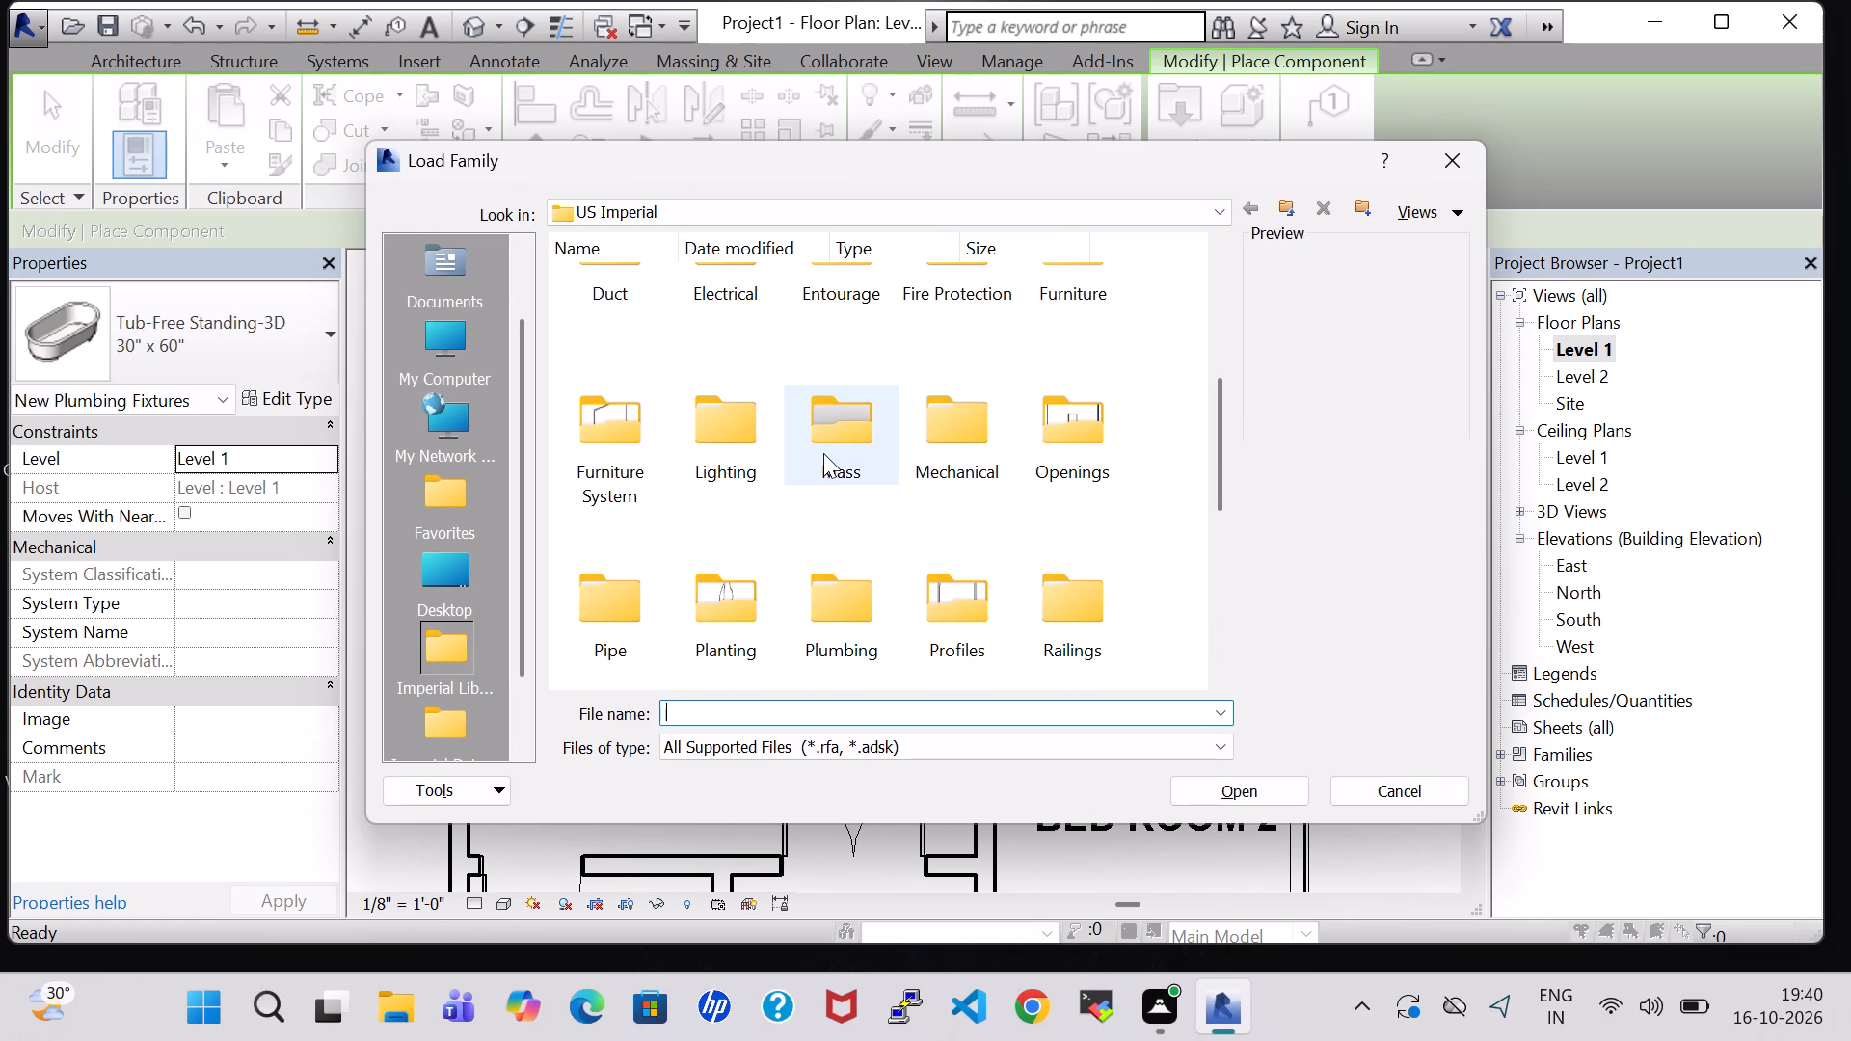
double_click(856, 584)
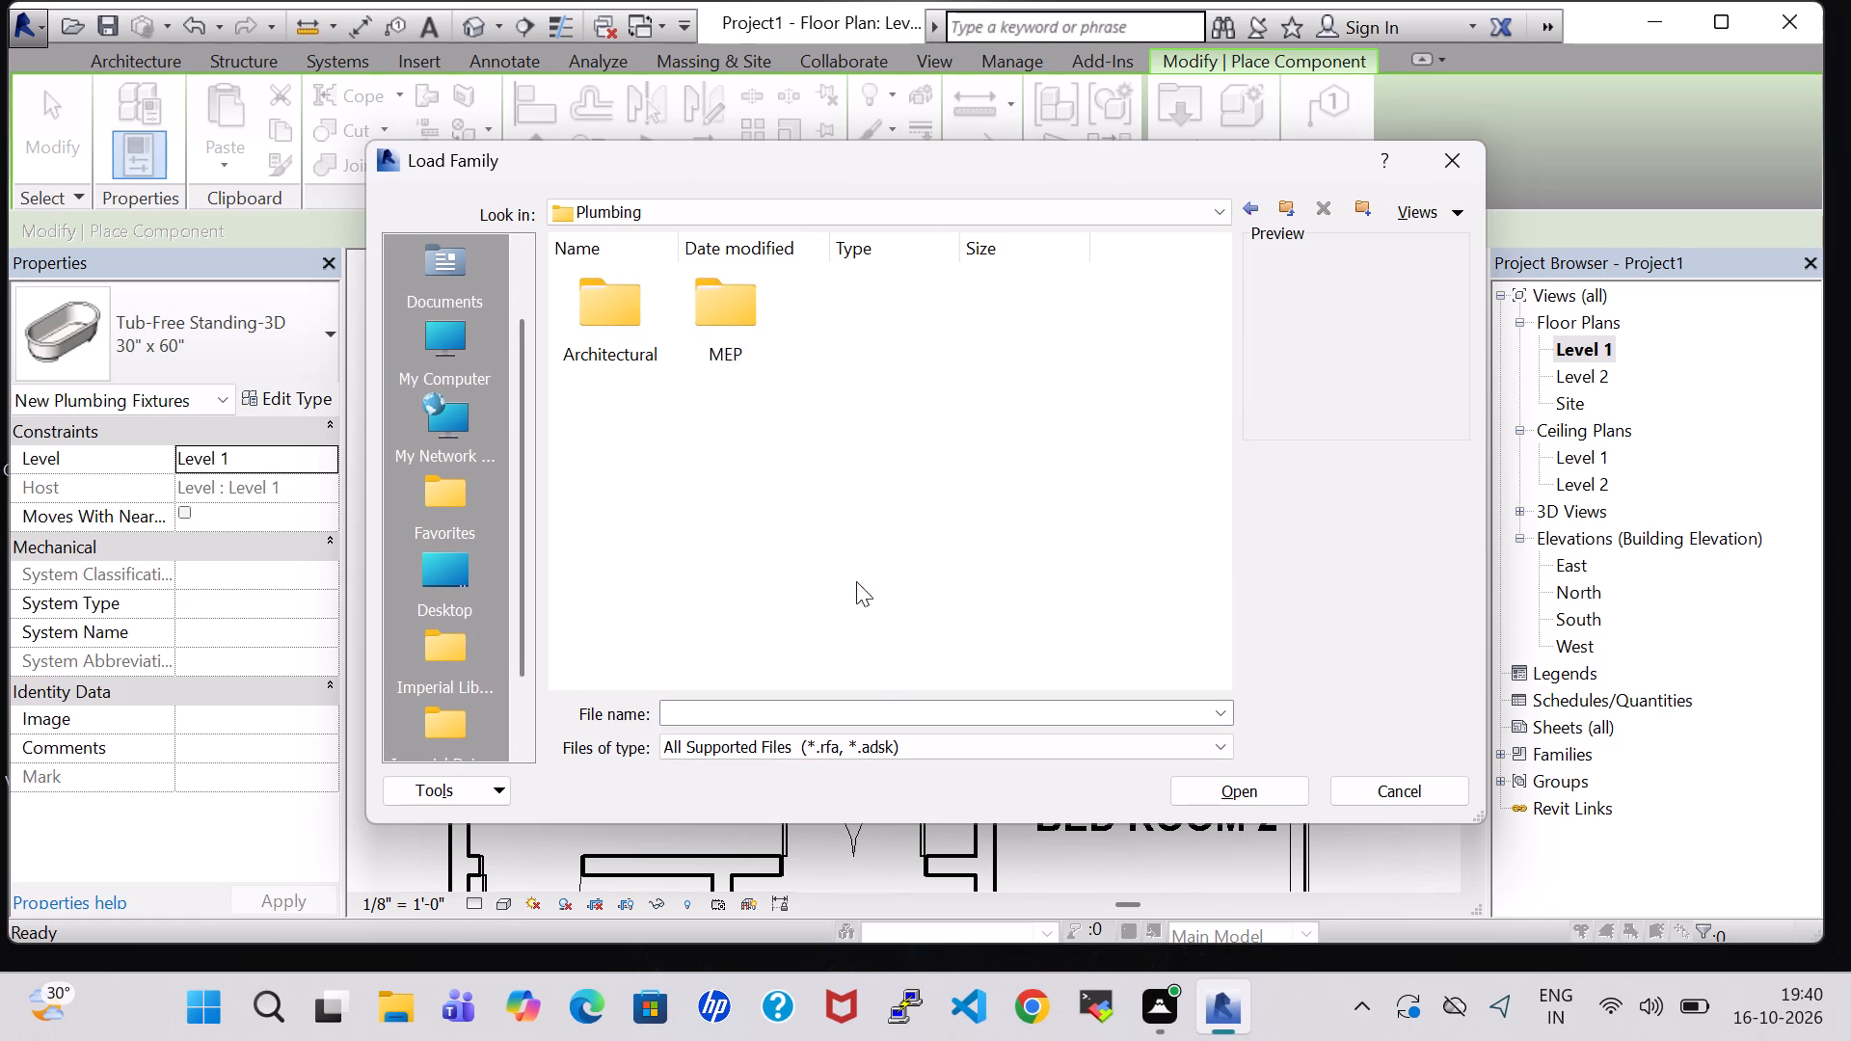
double_click(631, 311)
double_click(744, 298)
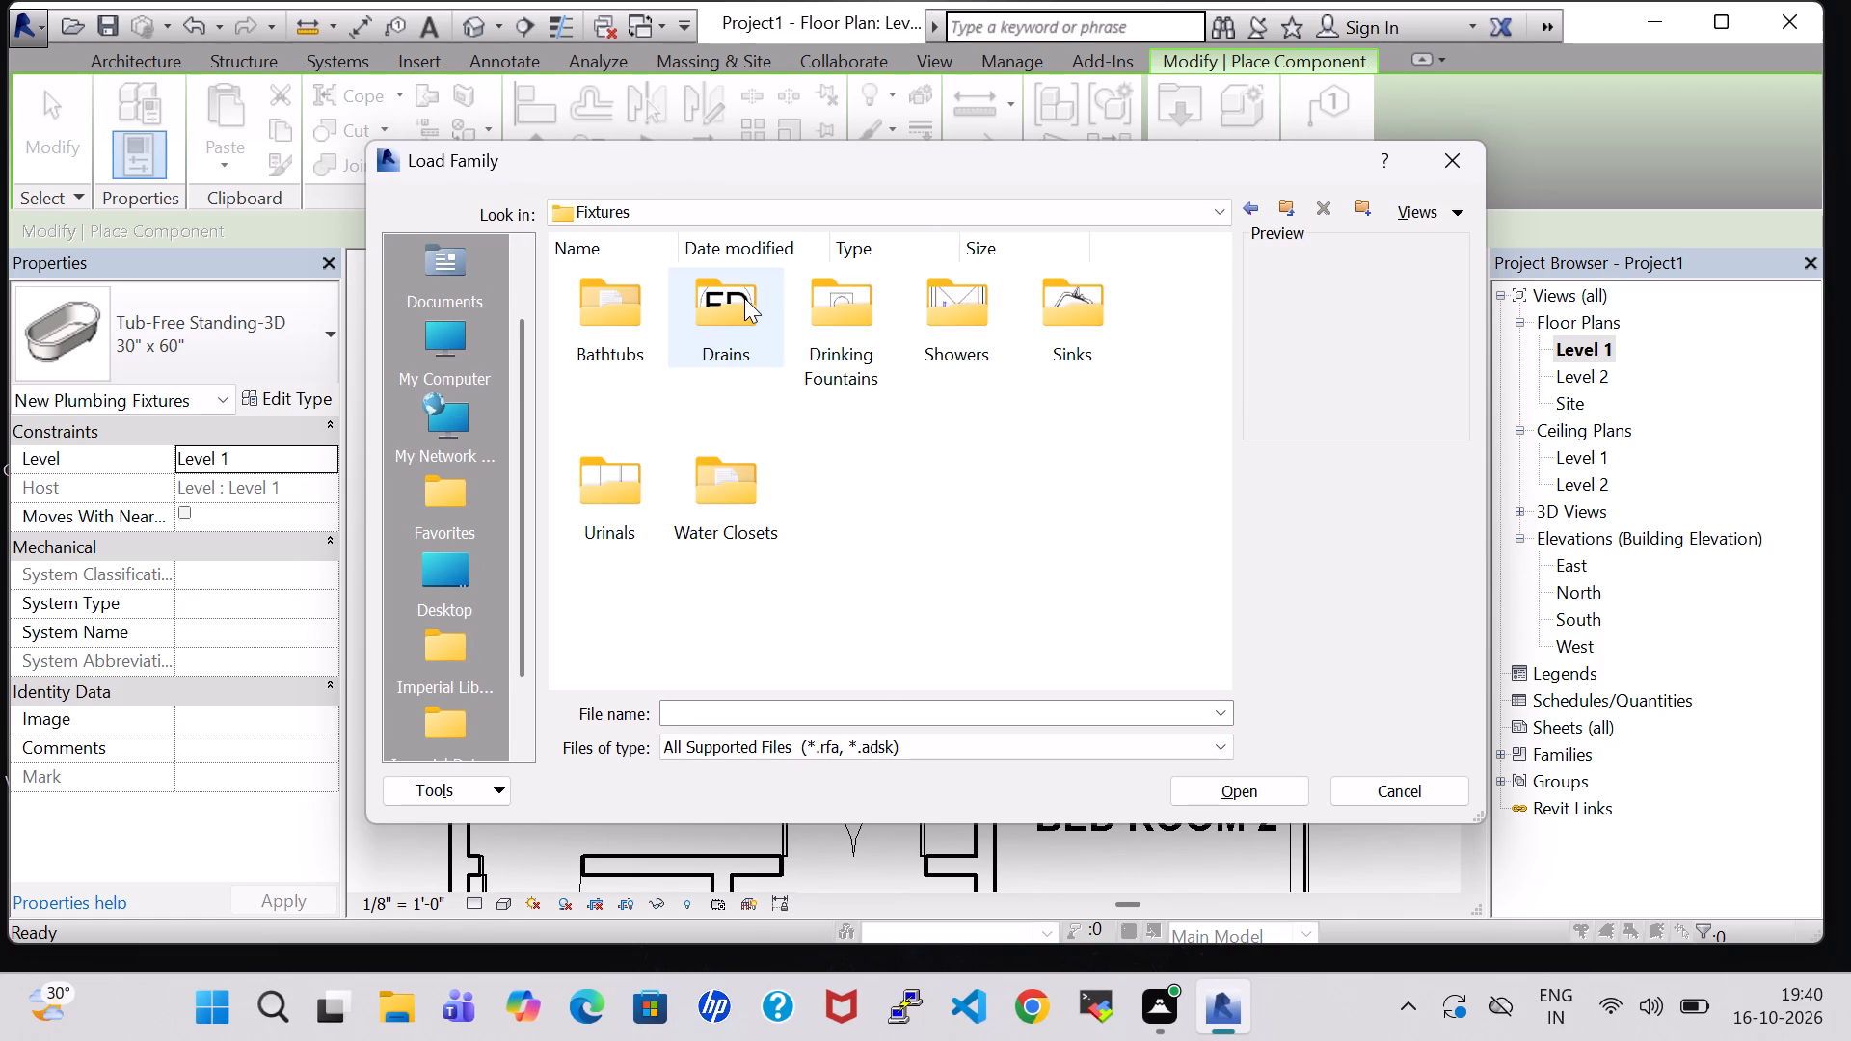
double_click(1083, 299)
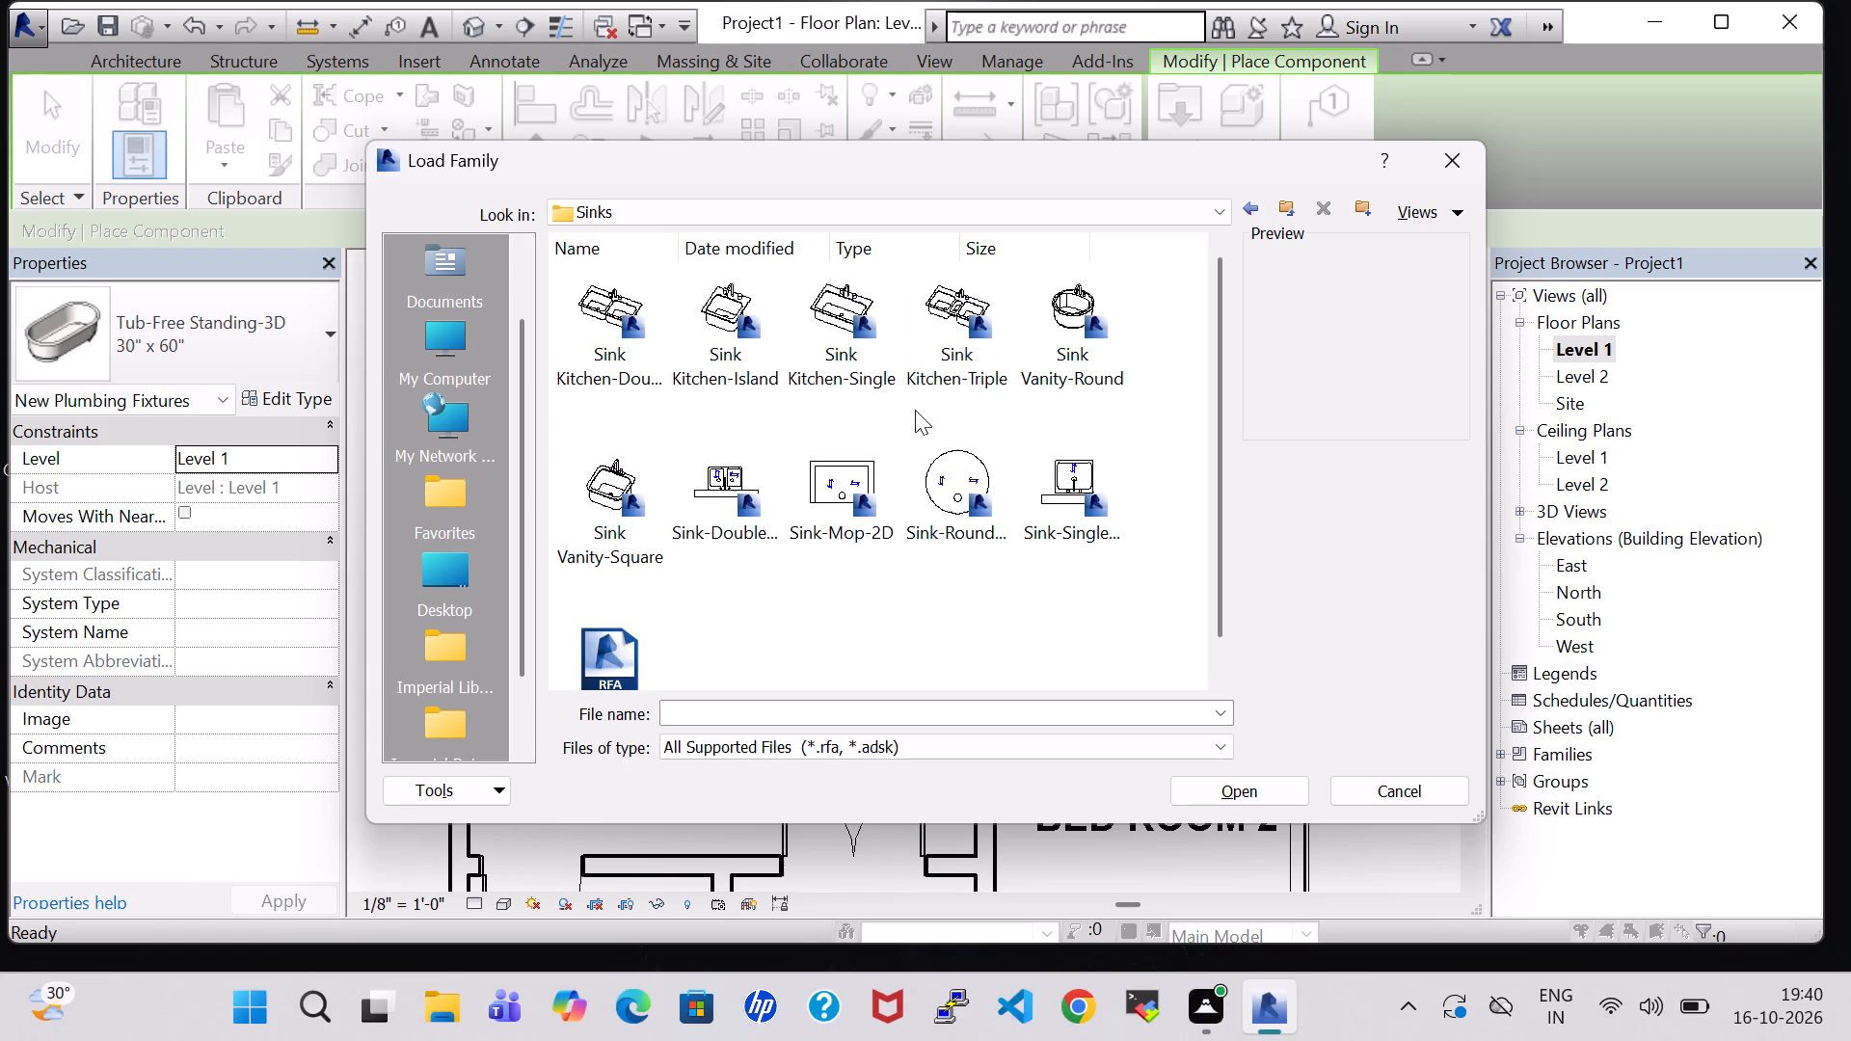
click(603, 458)
click(1260, 800)
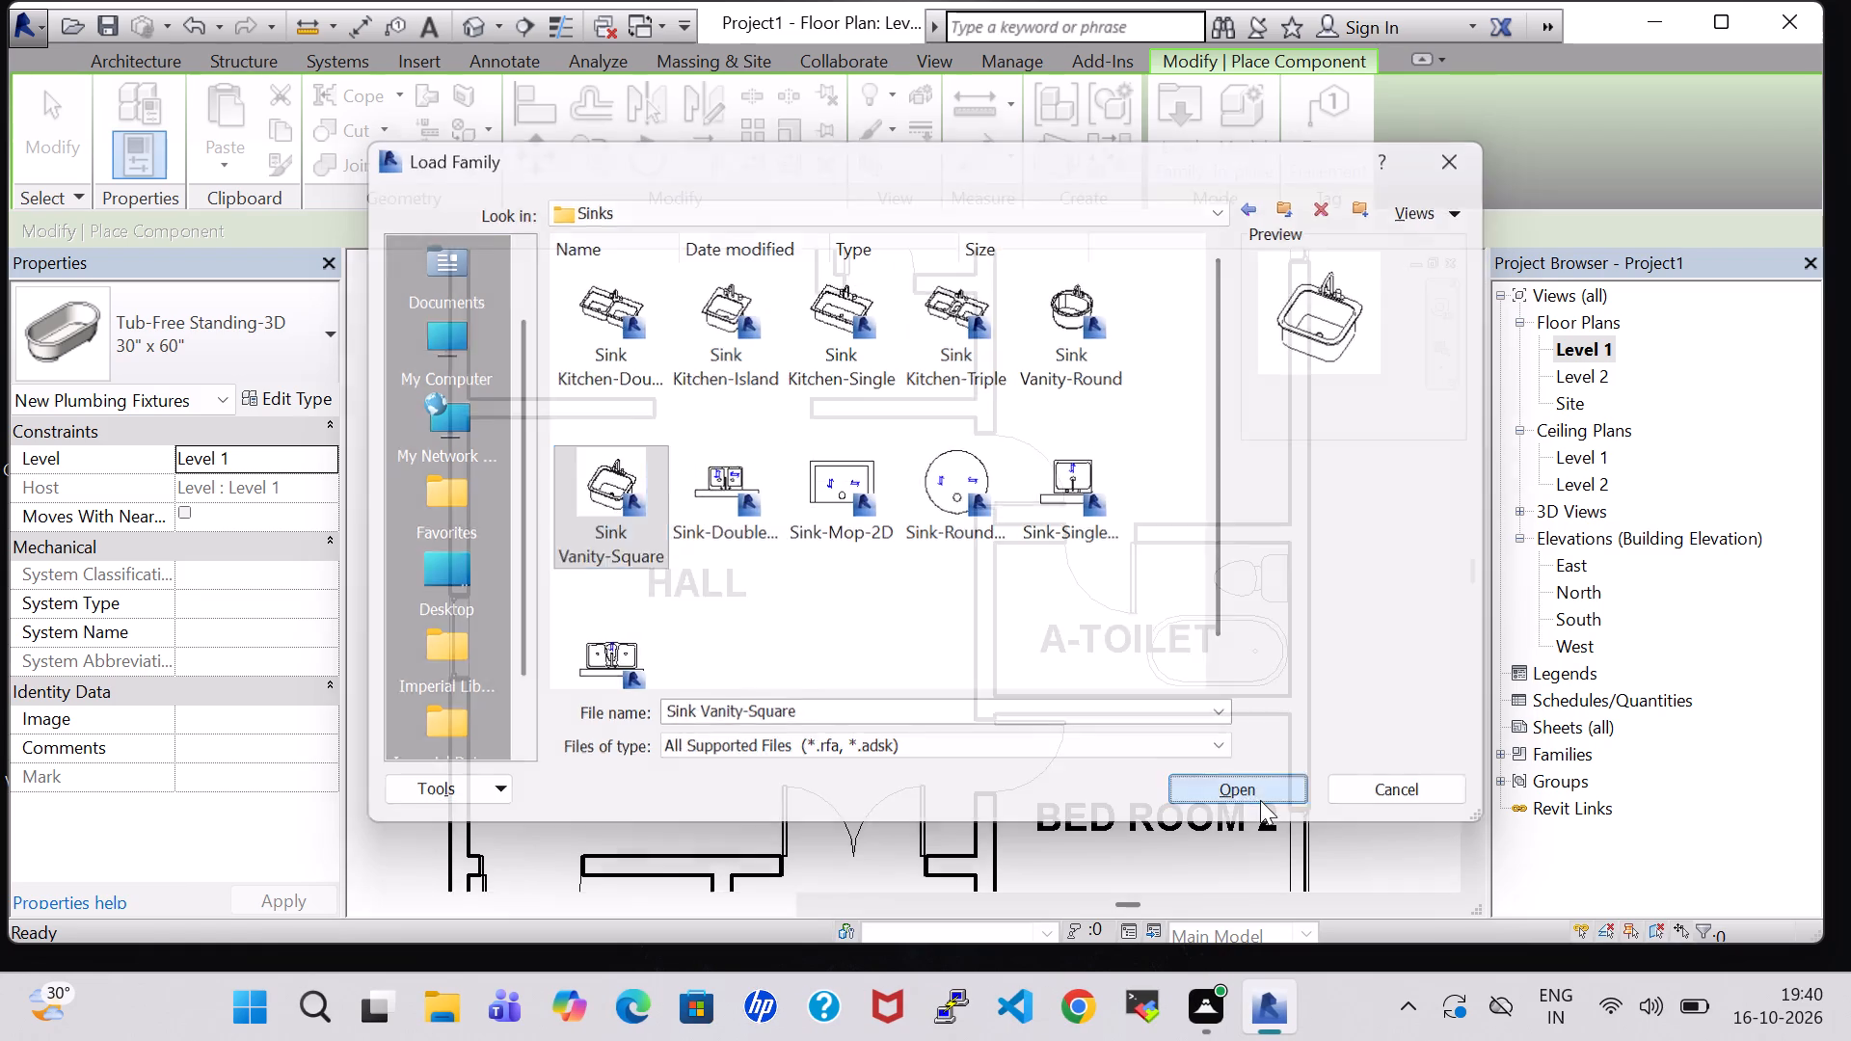
Place a 20" x 18" Sink Vanity-Square in A-Toilet, its tap side against the Bed Room 2 wall, about 1'-2" from the Hall wall.
scroll(1046, 708, up, 9)
key(space)
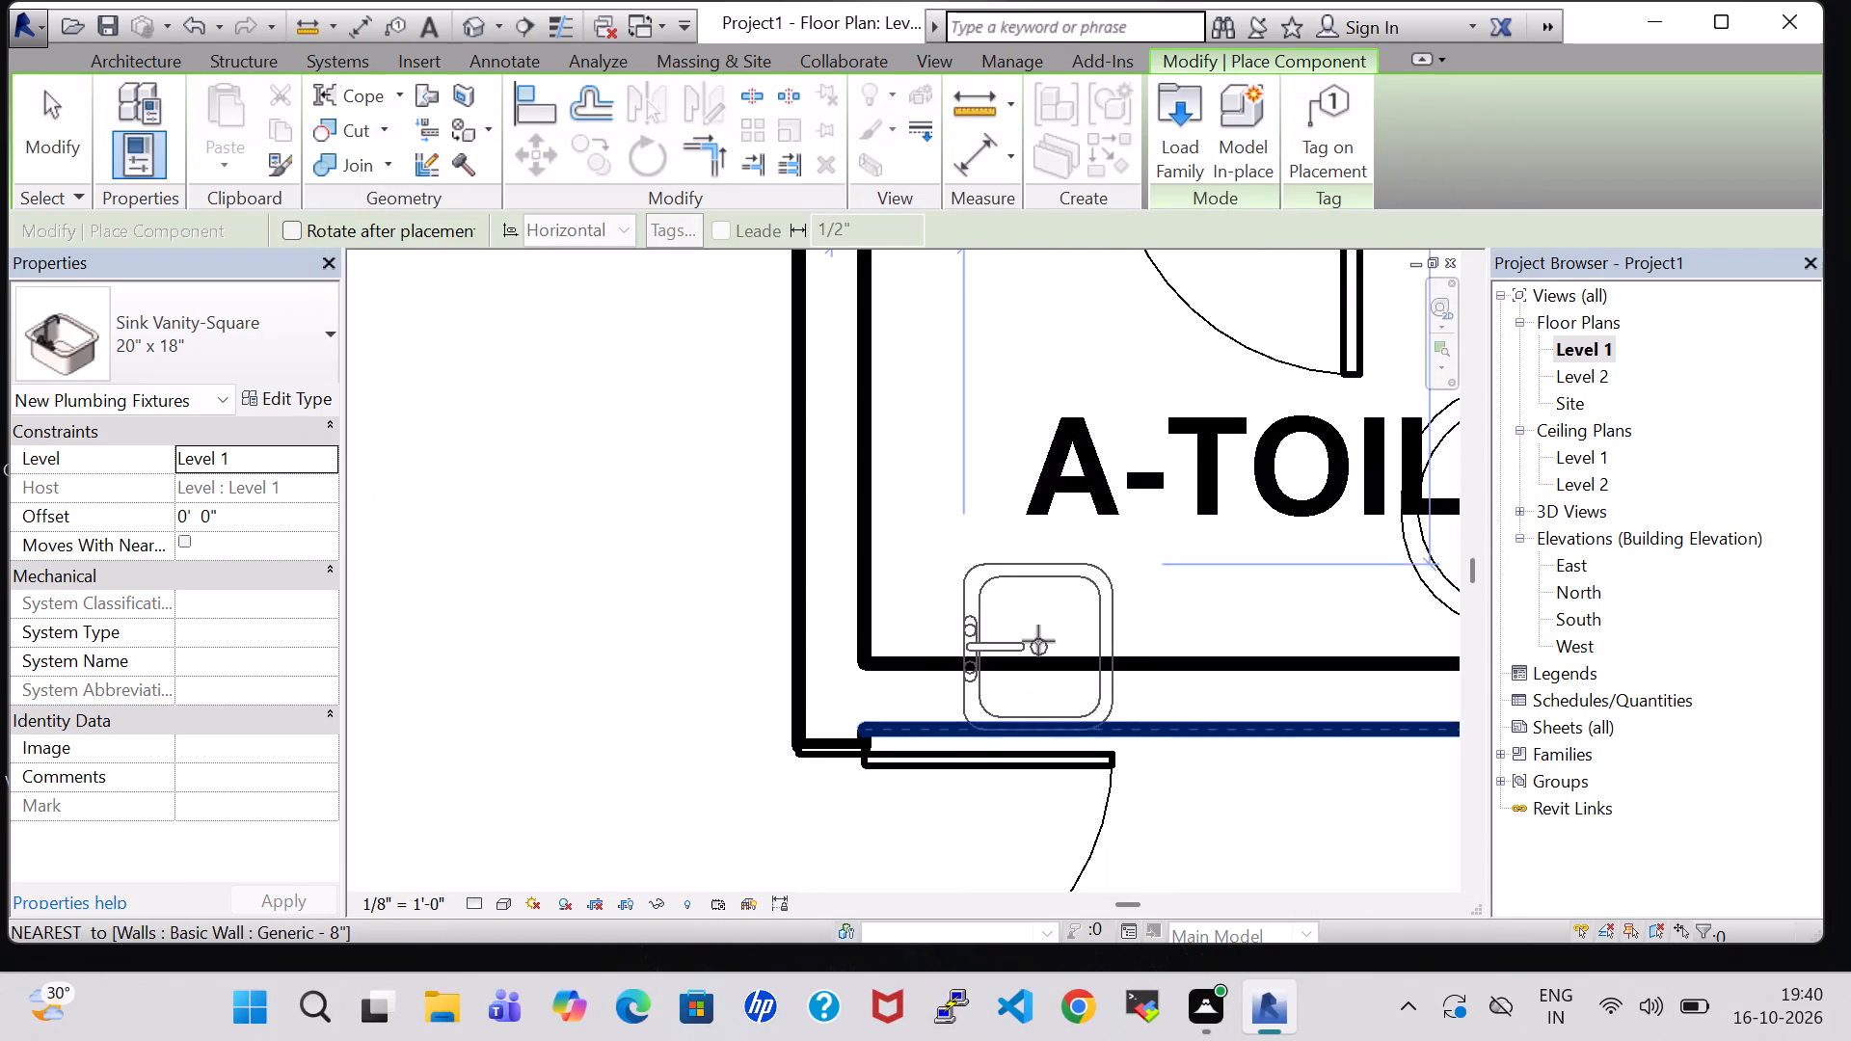
key(space)
scroll(1036, 597, up, 7)
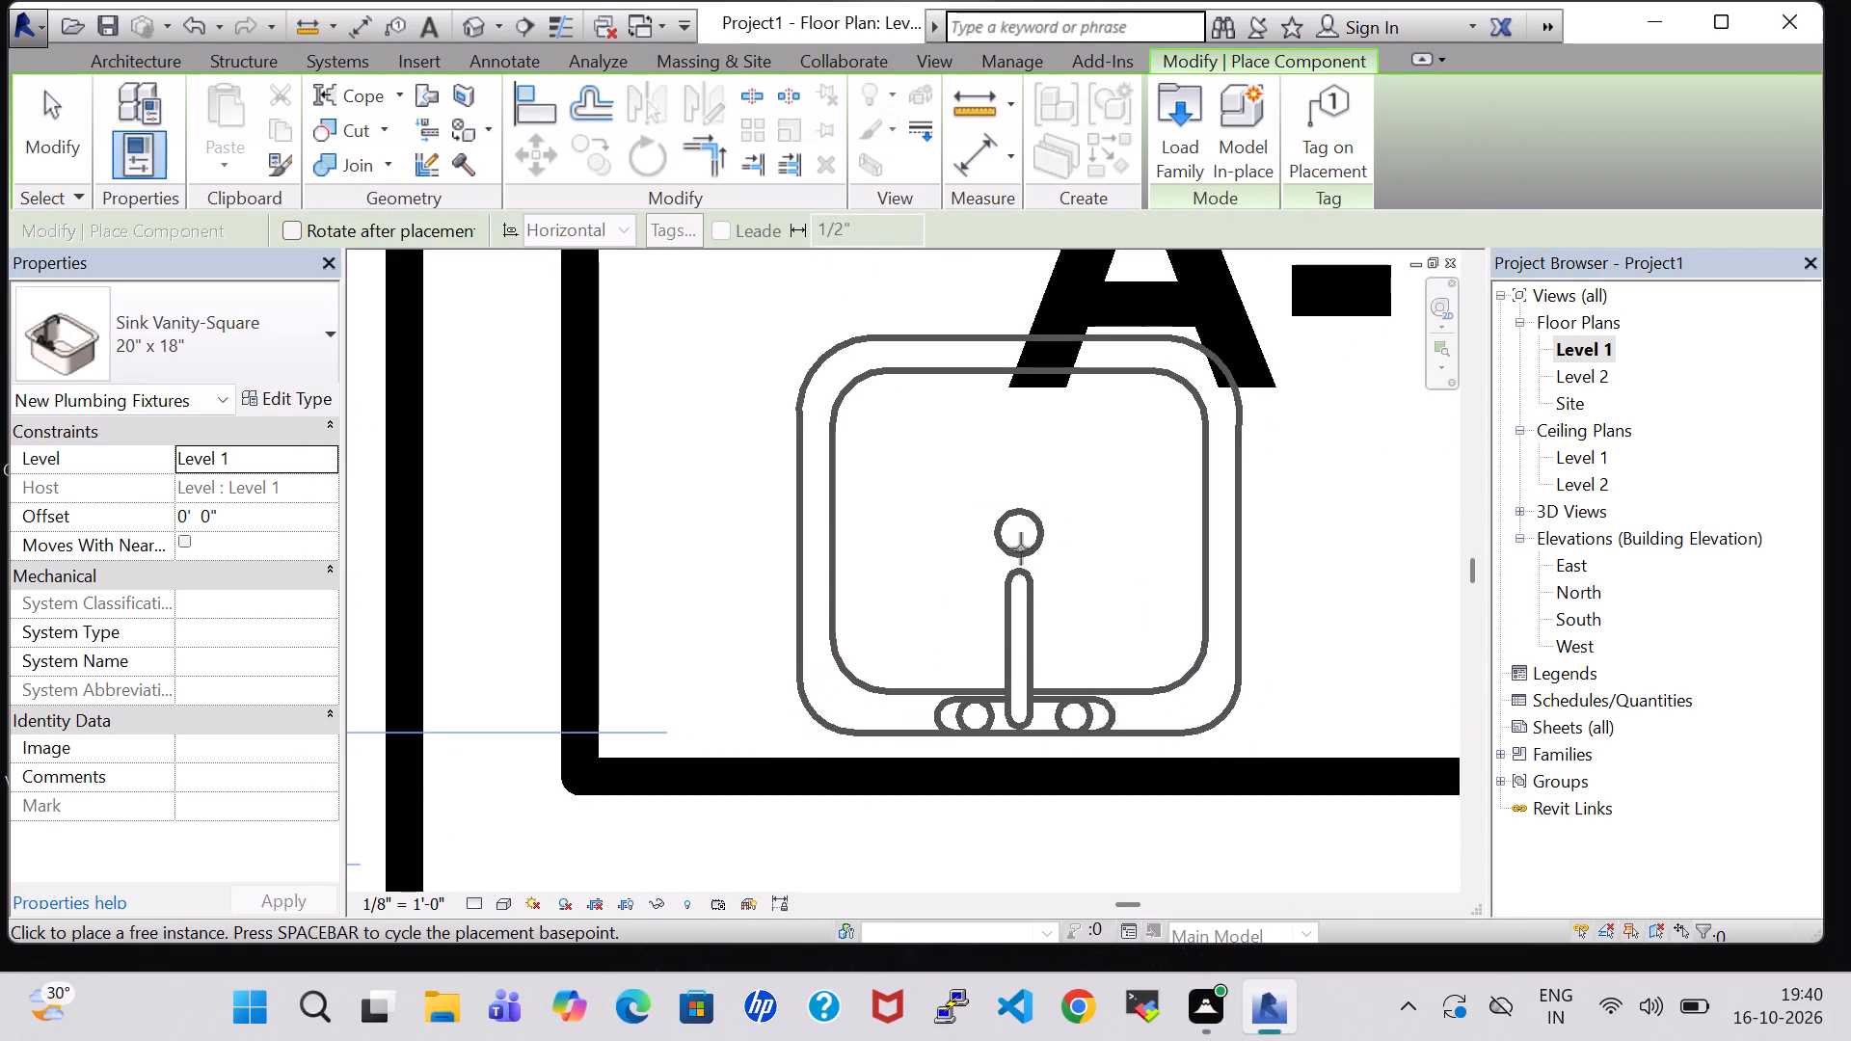
click(1019, 554)
key(Escape)
key(Escape)
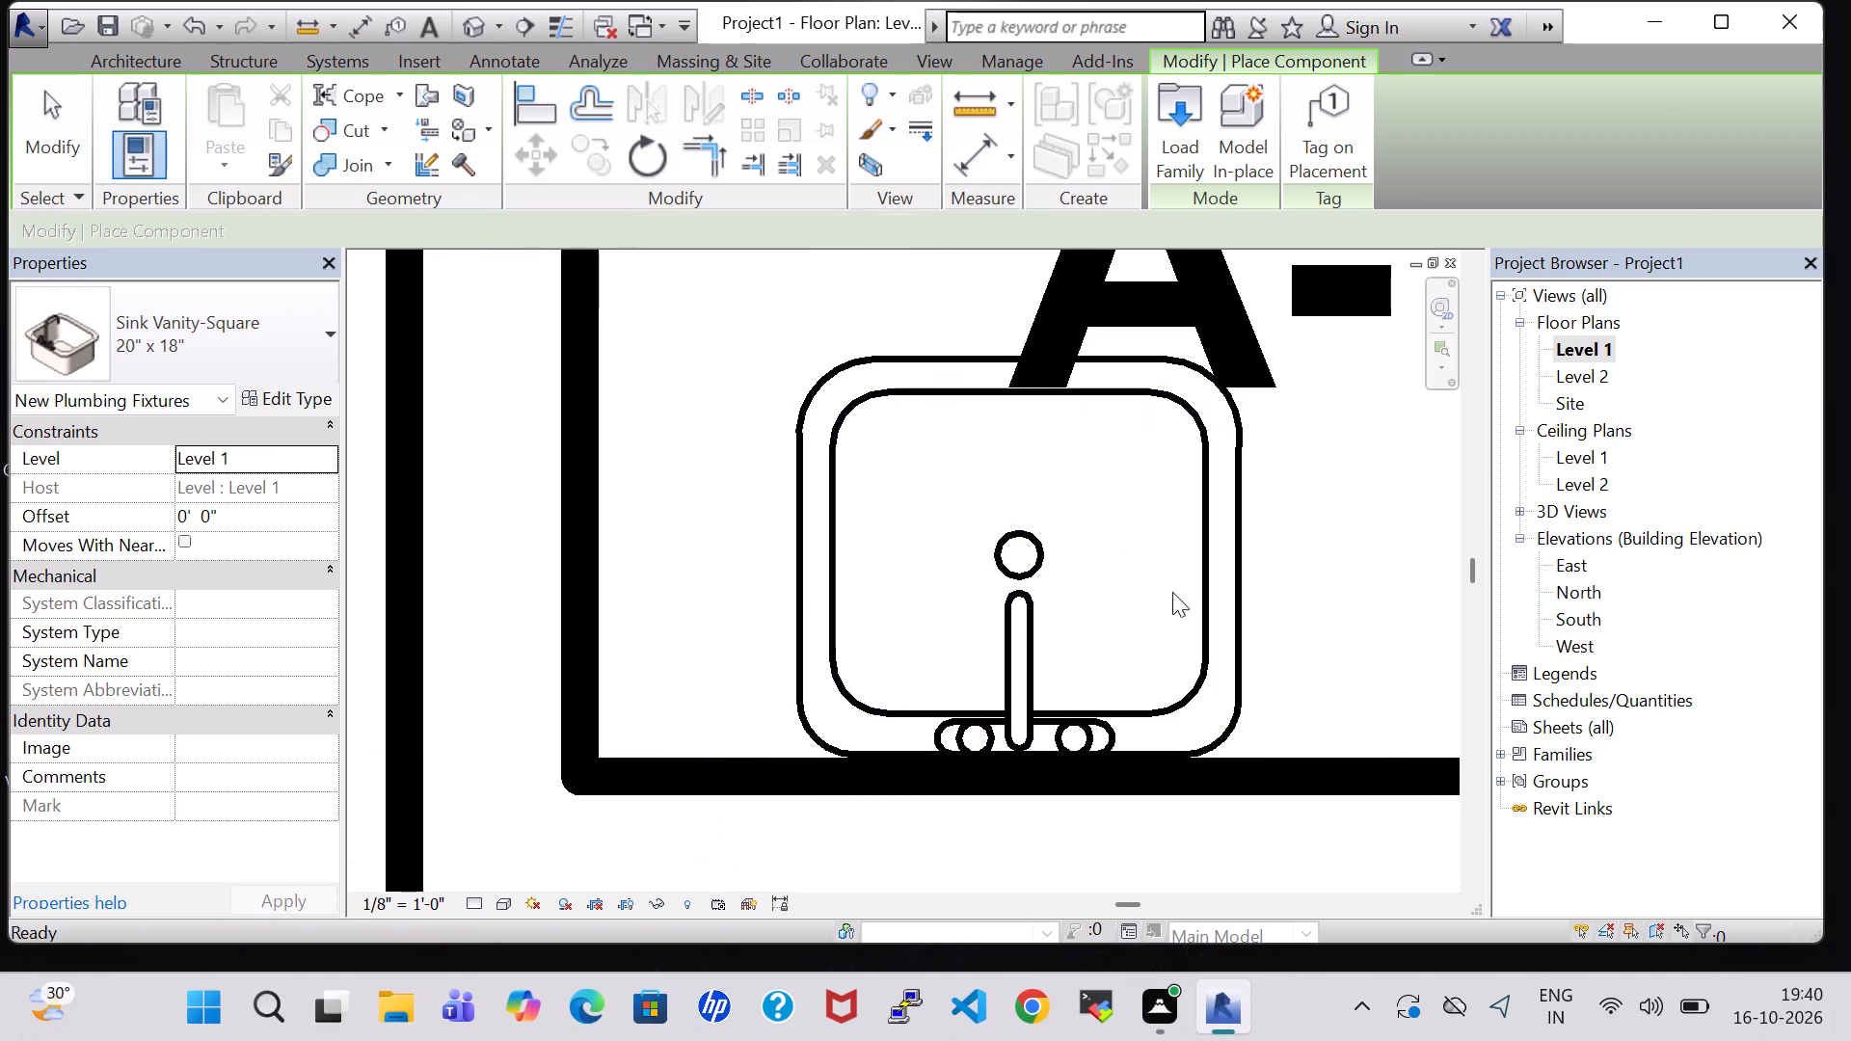
Set the A-Toilet sink's offset from Level 1 to 2' 0".
click(910, 383)
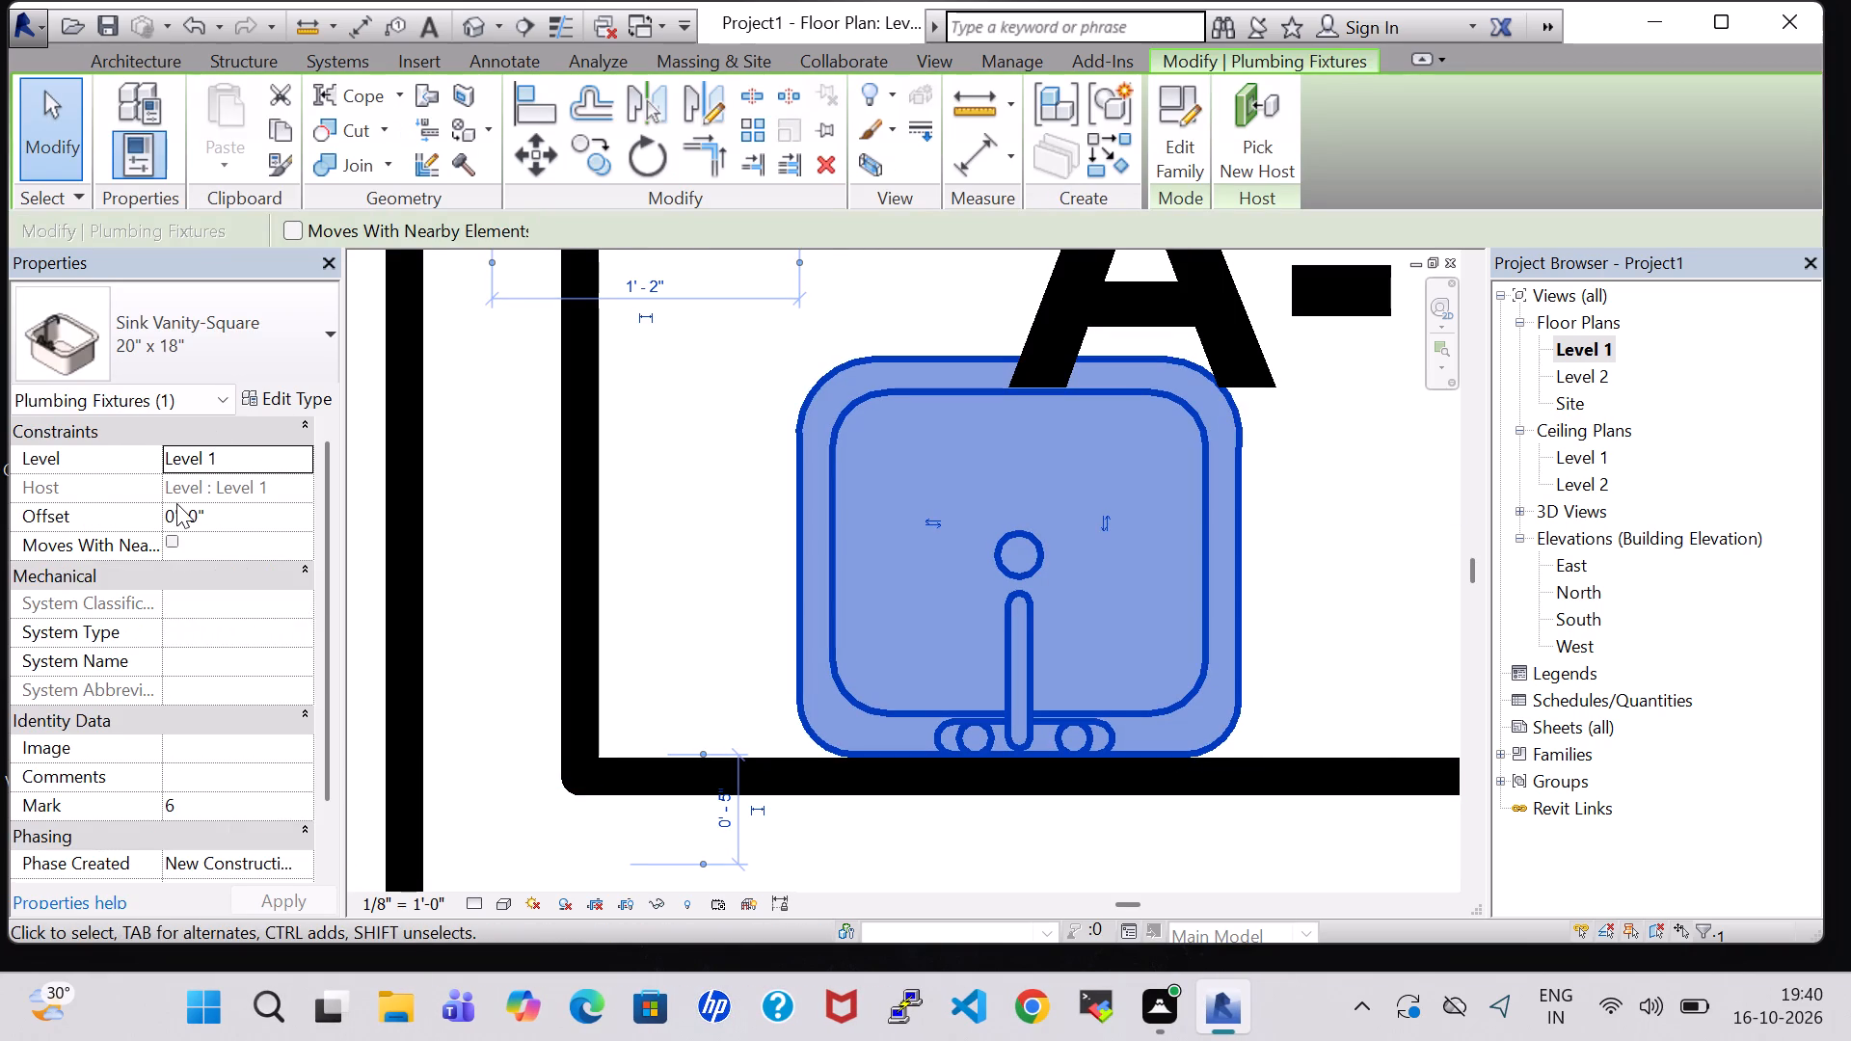
click(176, 507)
key(BackSpace)
key(2)
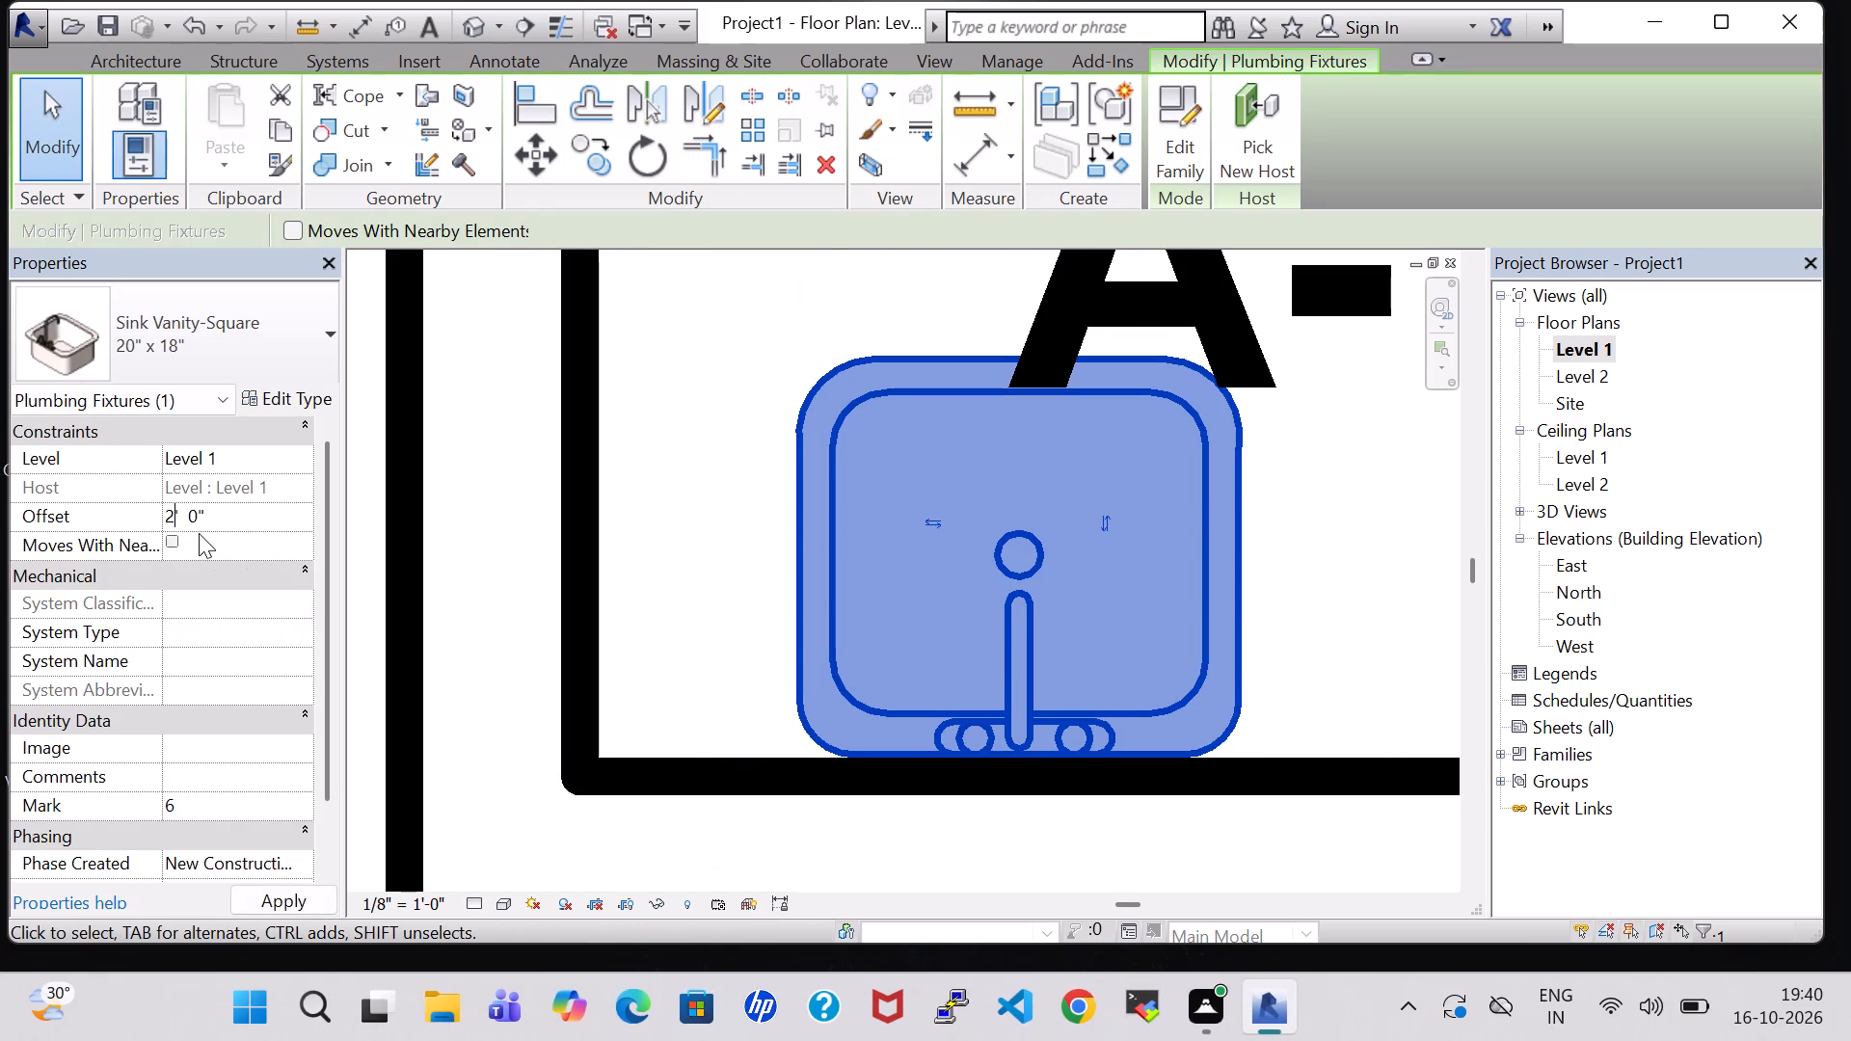
key(Return)
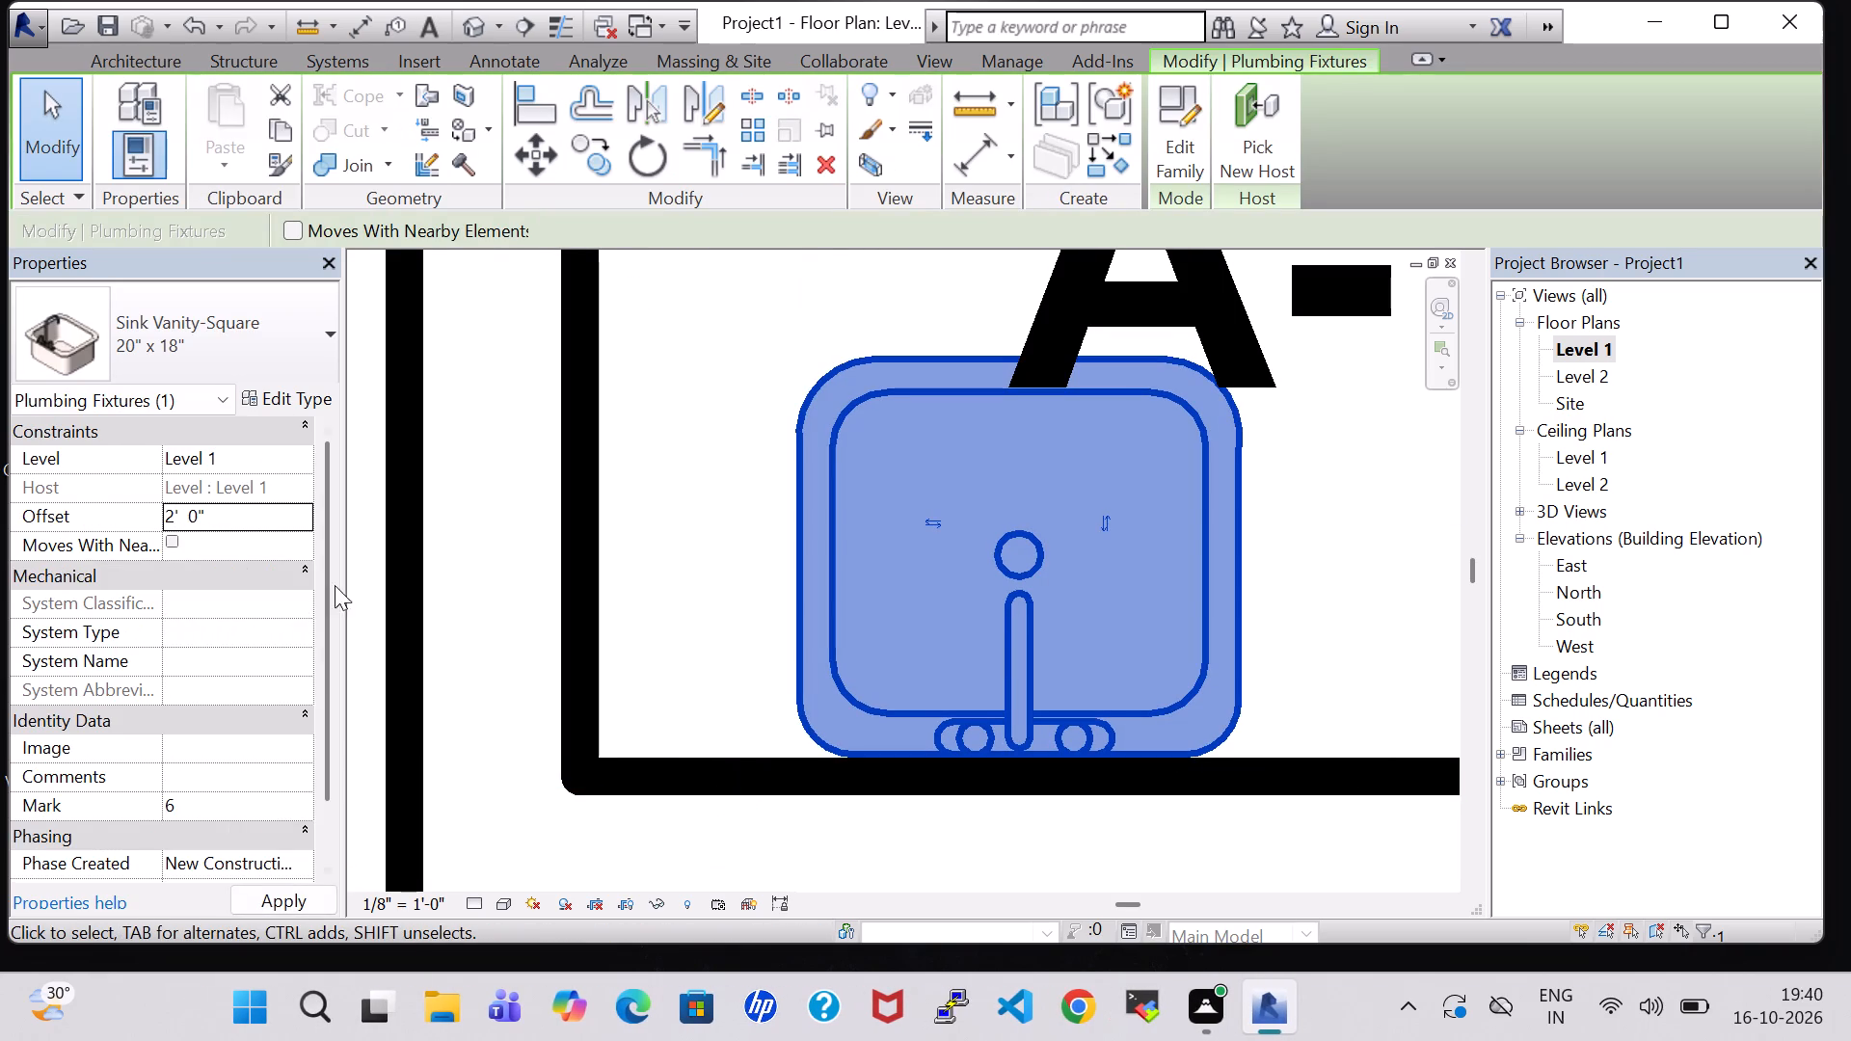
Place a second 20" x 18" sink outside C-Toilet, rotated with its tap against the Bed Room 1 wall, about 1'-5" from the Hall partition.
scroll(1005, 608, down, 10)
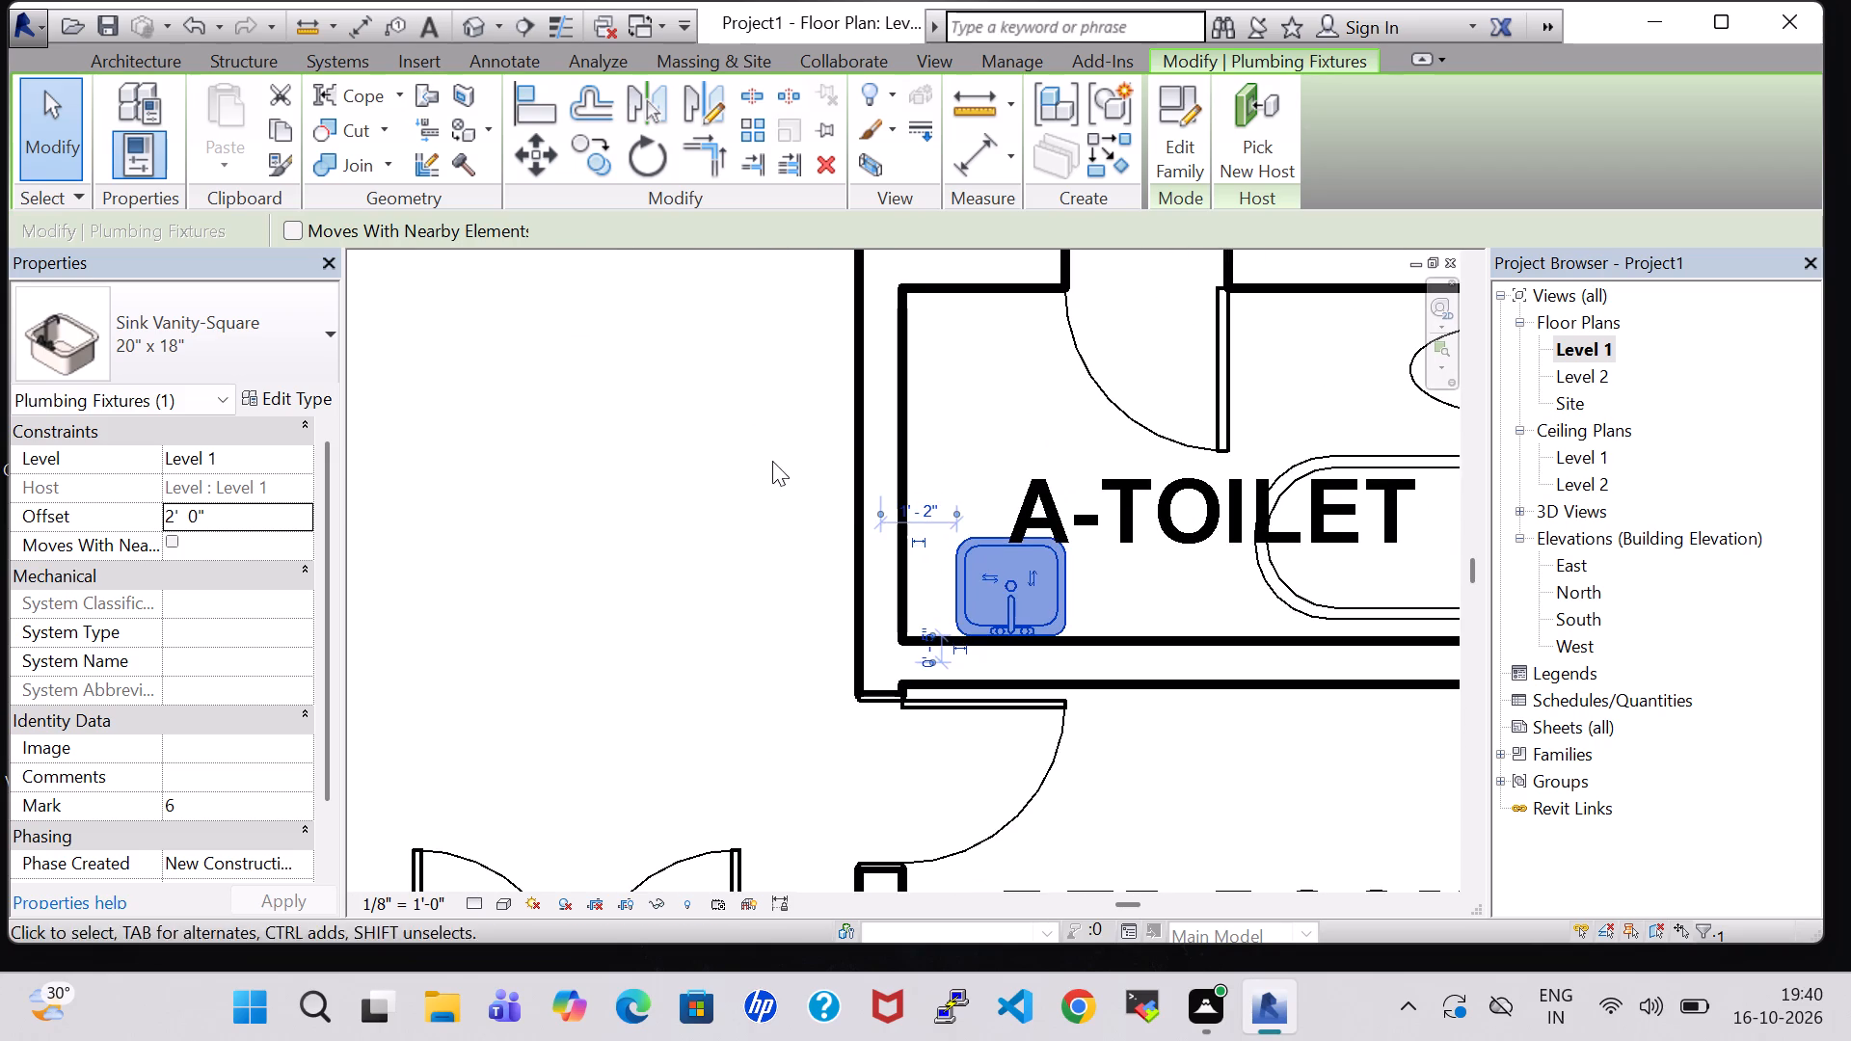
middle_drag(772, 461, 728, 743)
scroll(753, 559, down, 6)
middle_drag(724, 589, 845, 713)
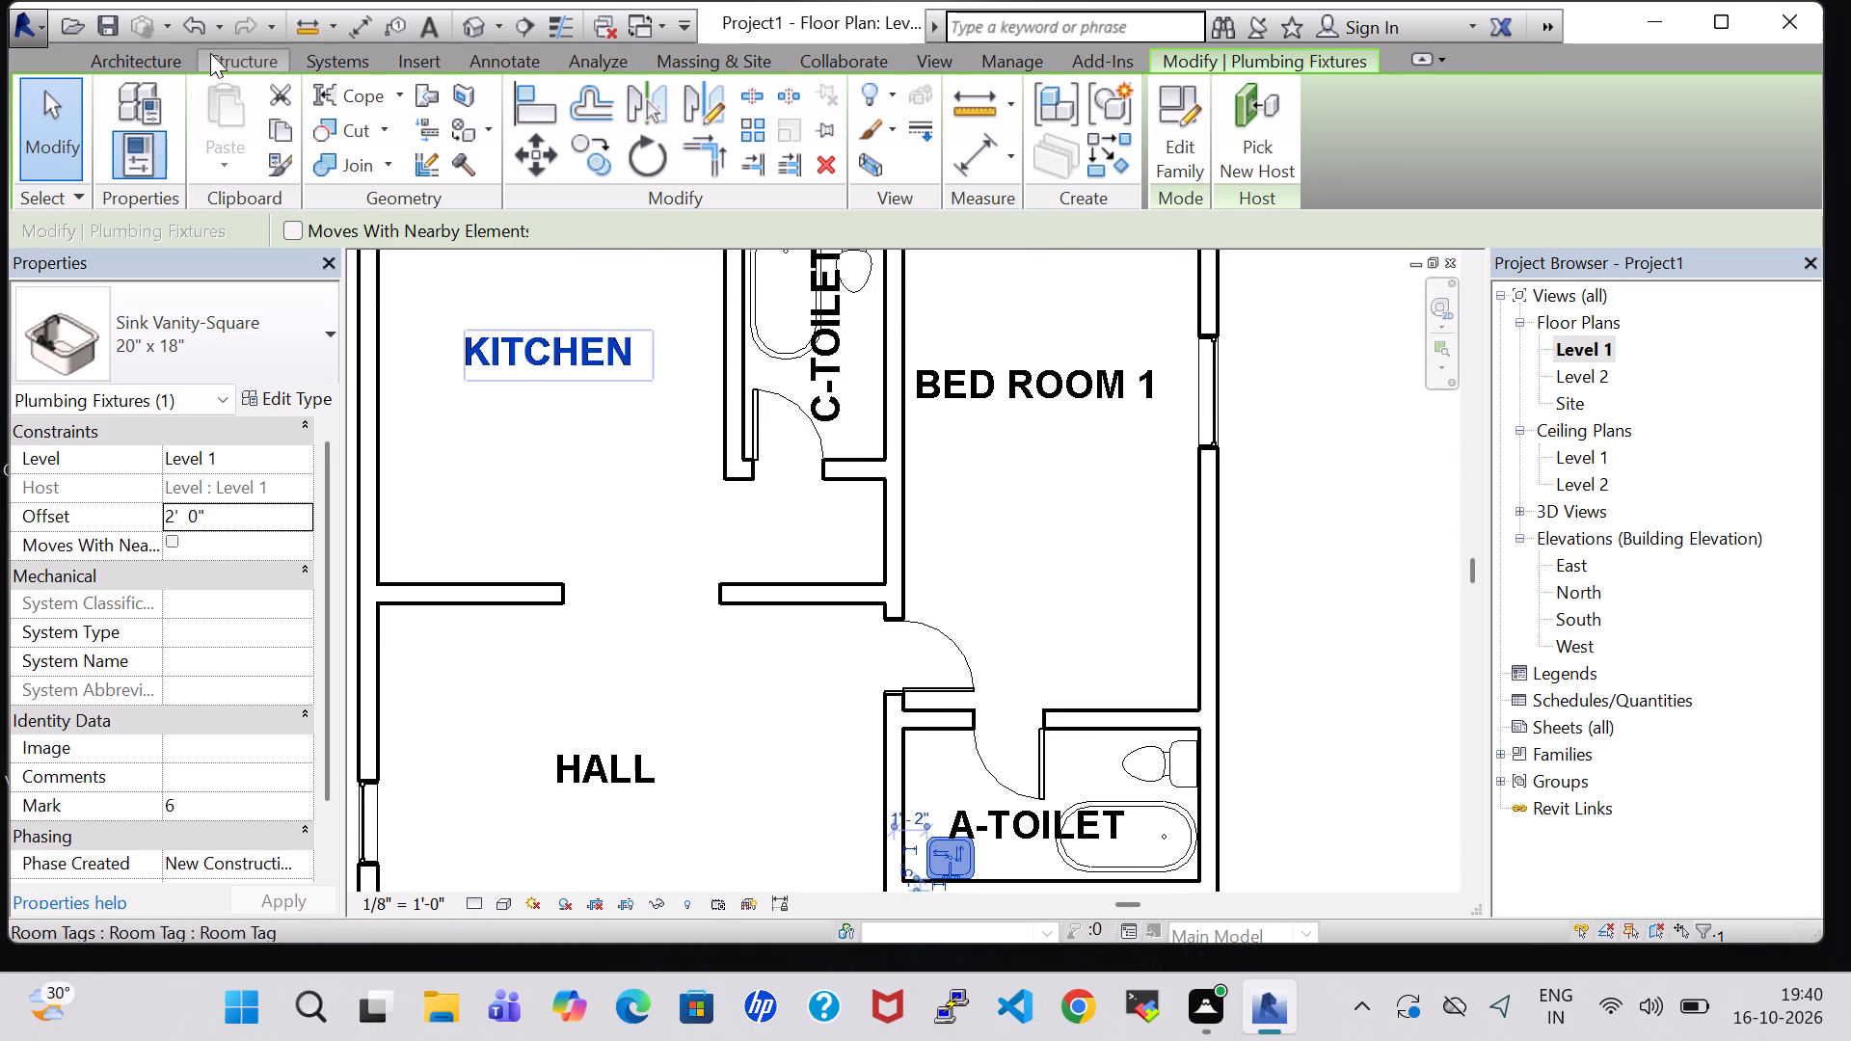
click(151, 66)
click(261, 114)
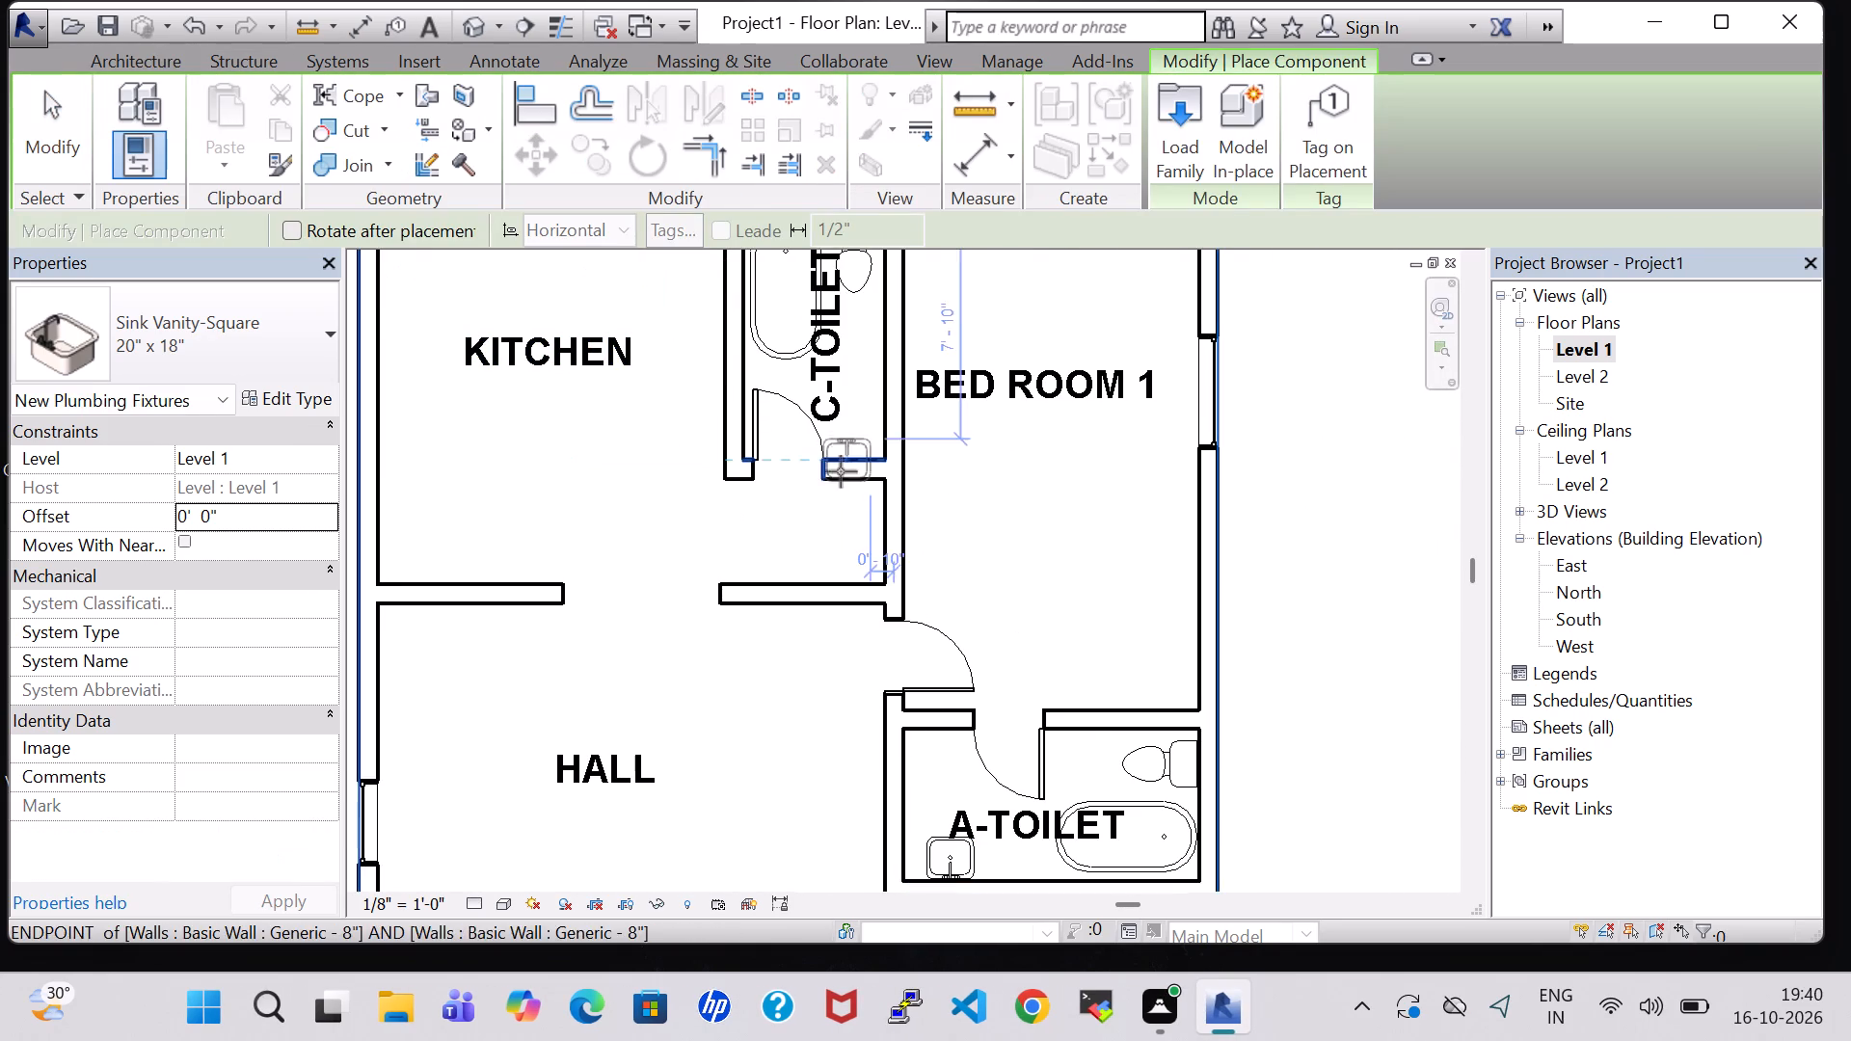
scroll(832, 524, up, 2)
key(space)
key(space)
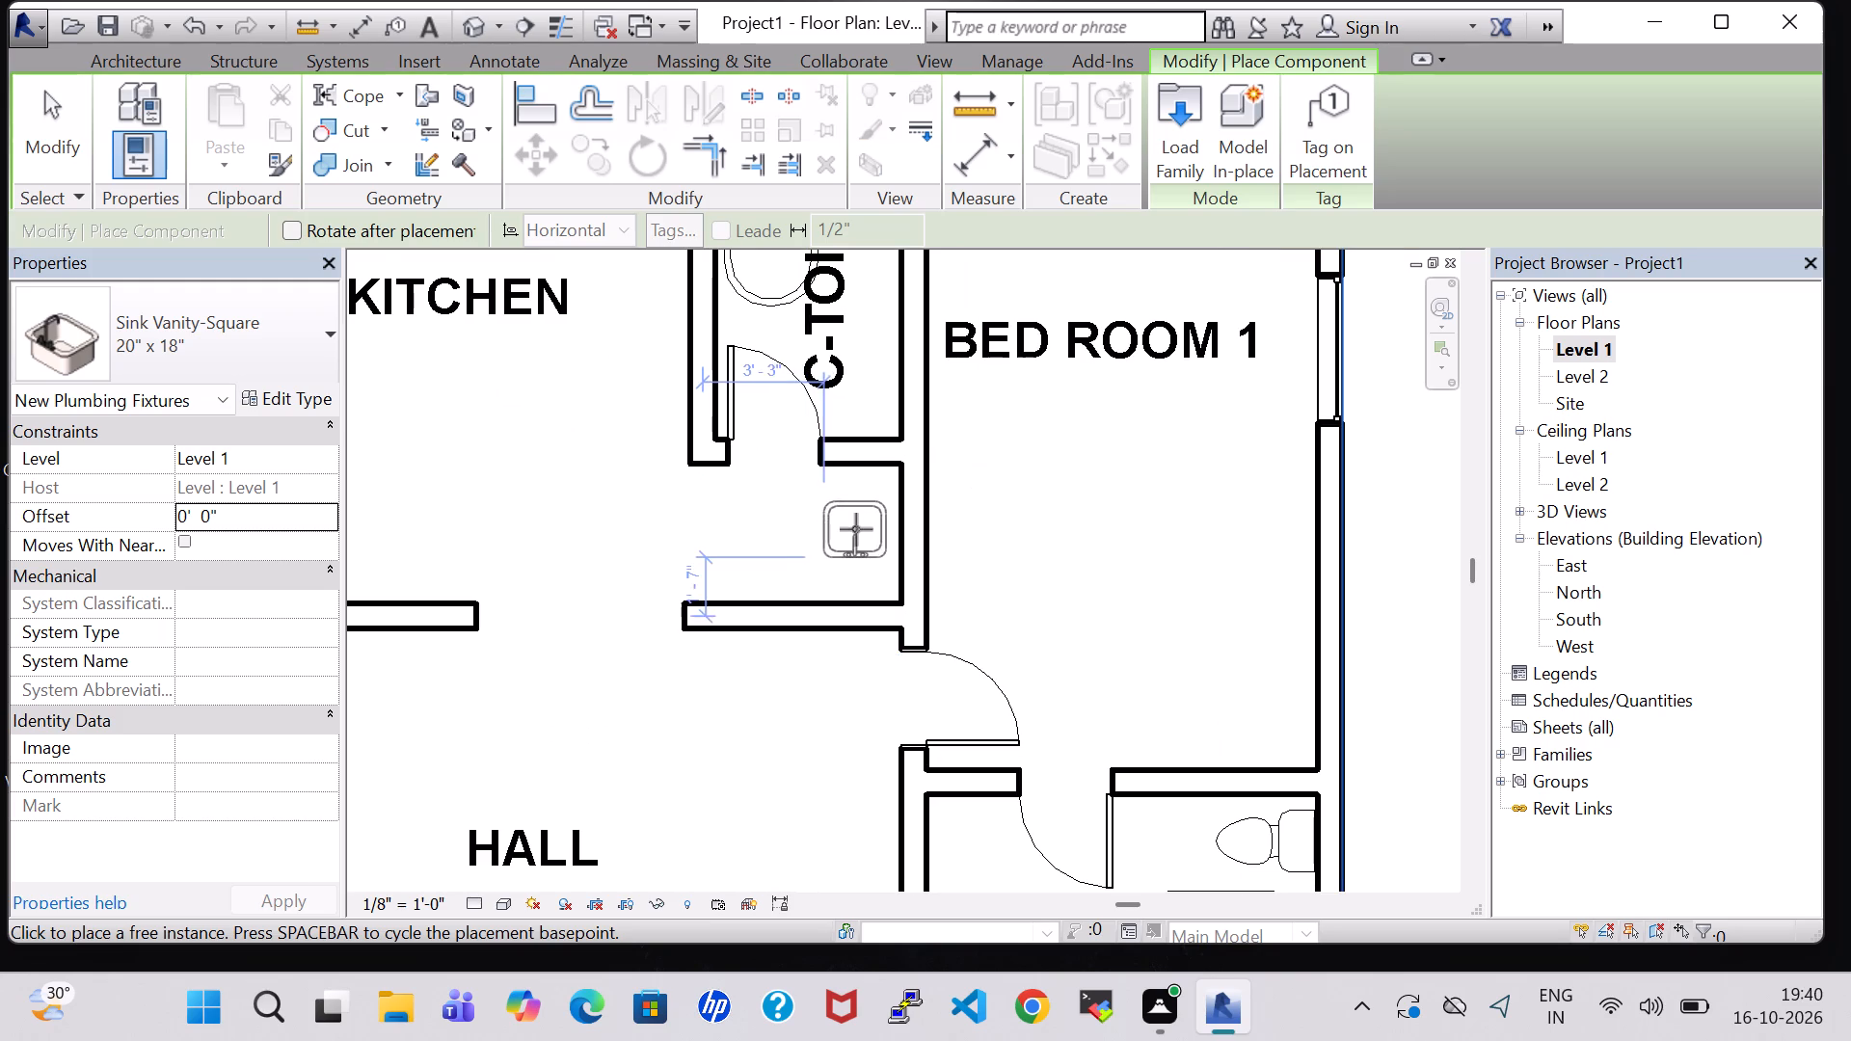
key(space)
scroll(856, 529, up, 6)
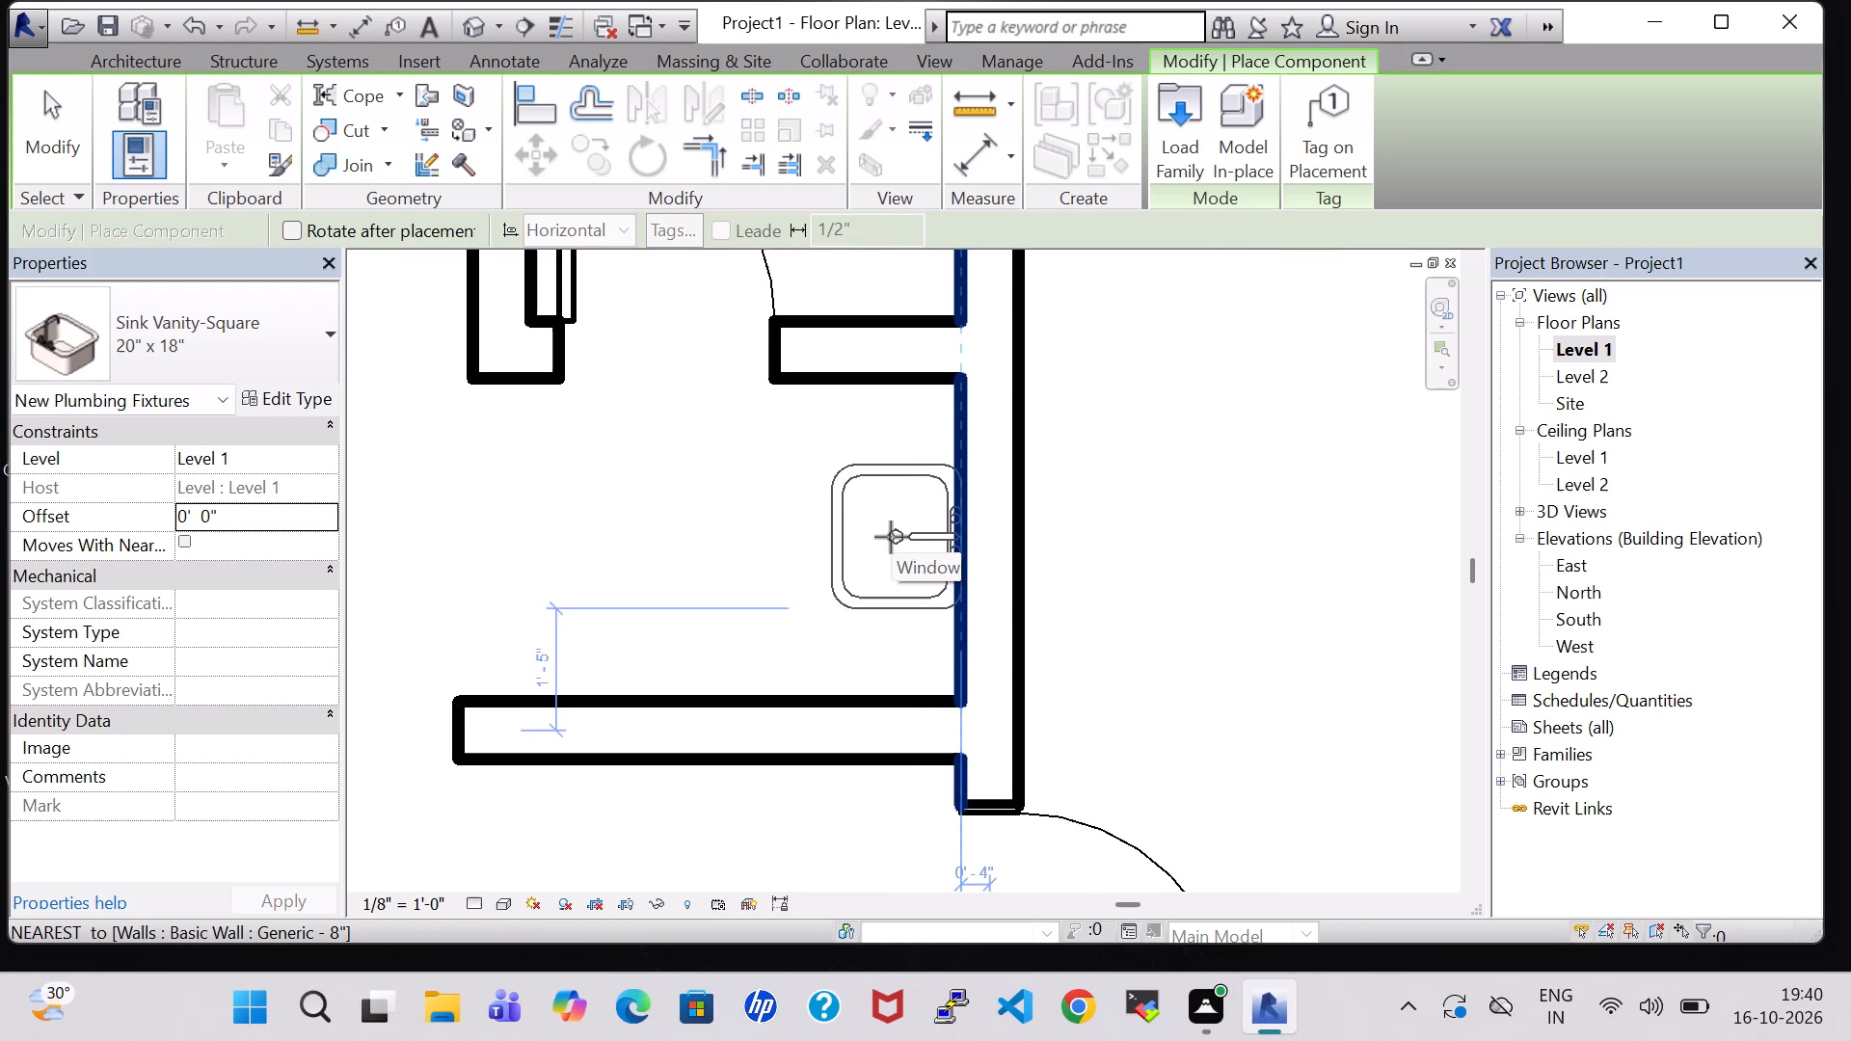
click(888, 539)
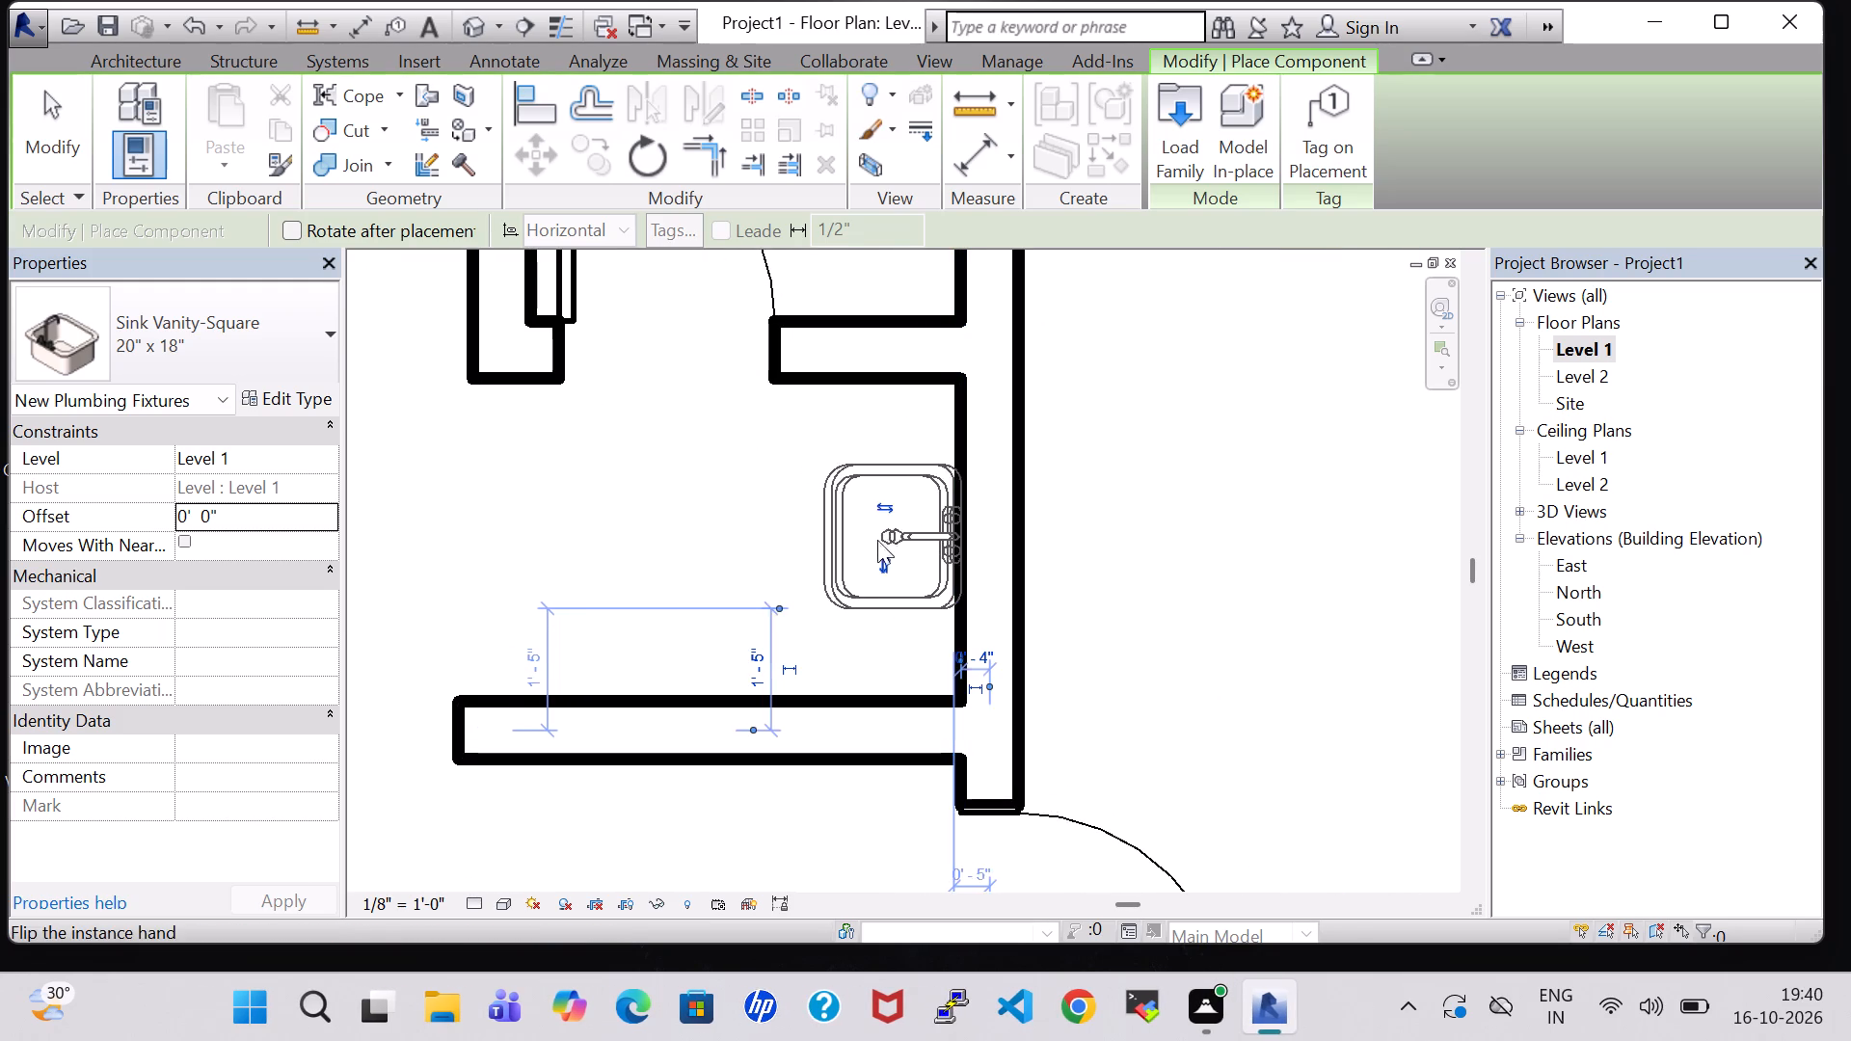
key(Escape)
key(Escape)
Set the offset of the sink outside C-Toilet to 2' 0".
click(909, 474)
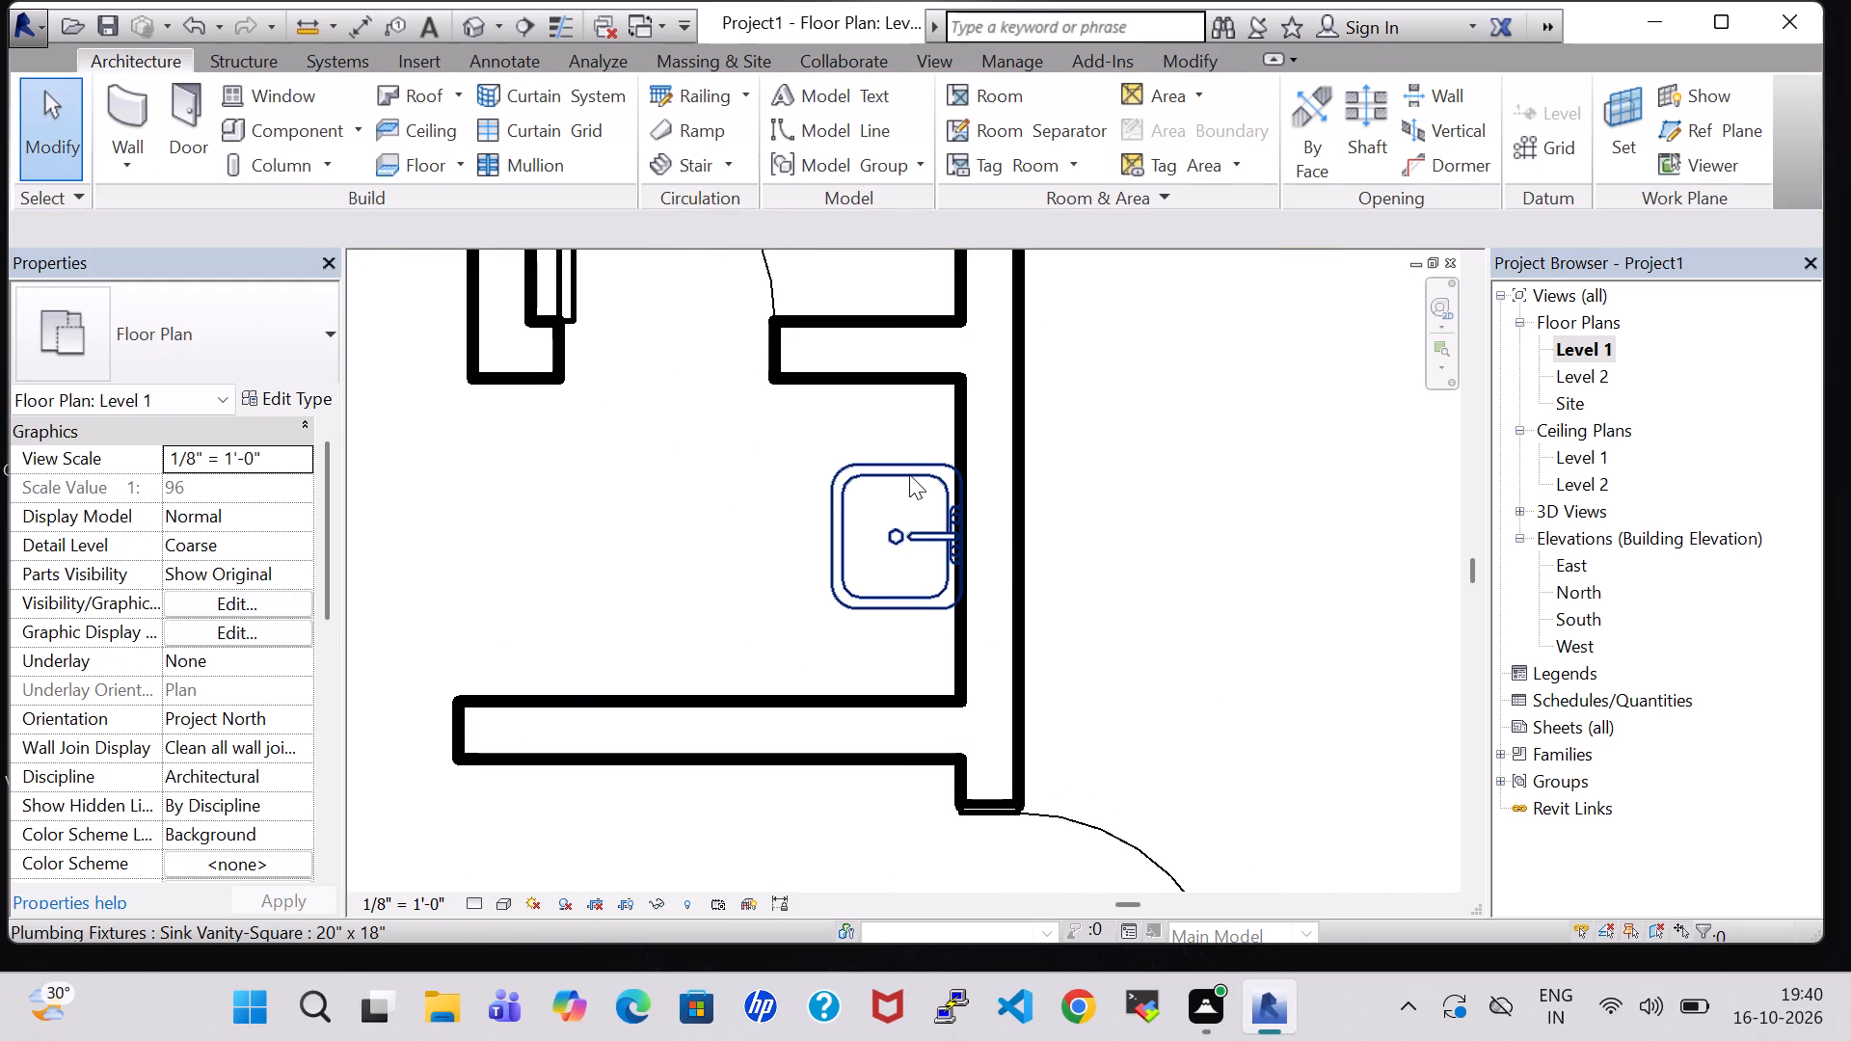
click(175, 520)
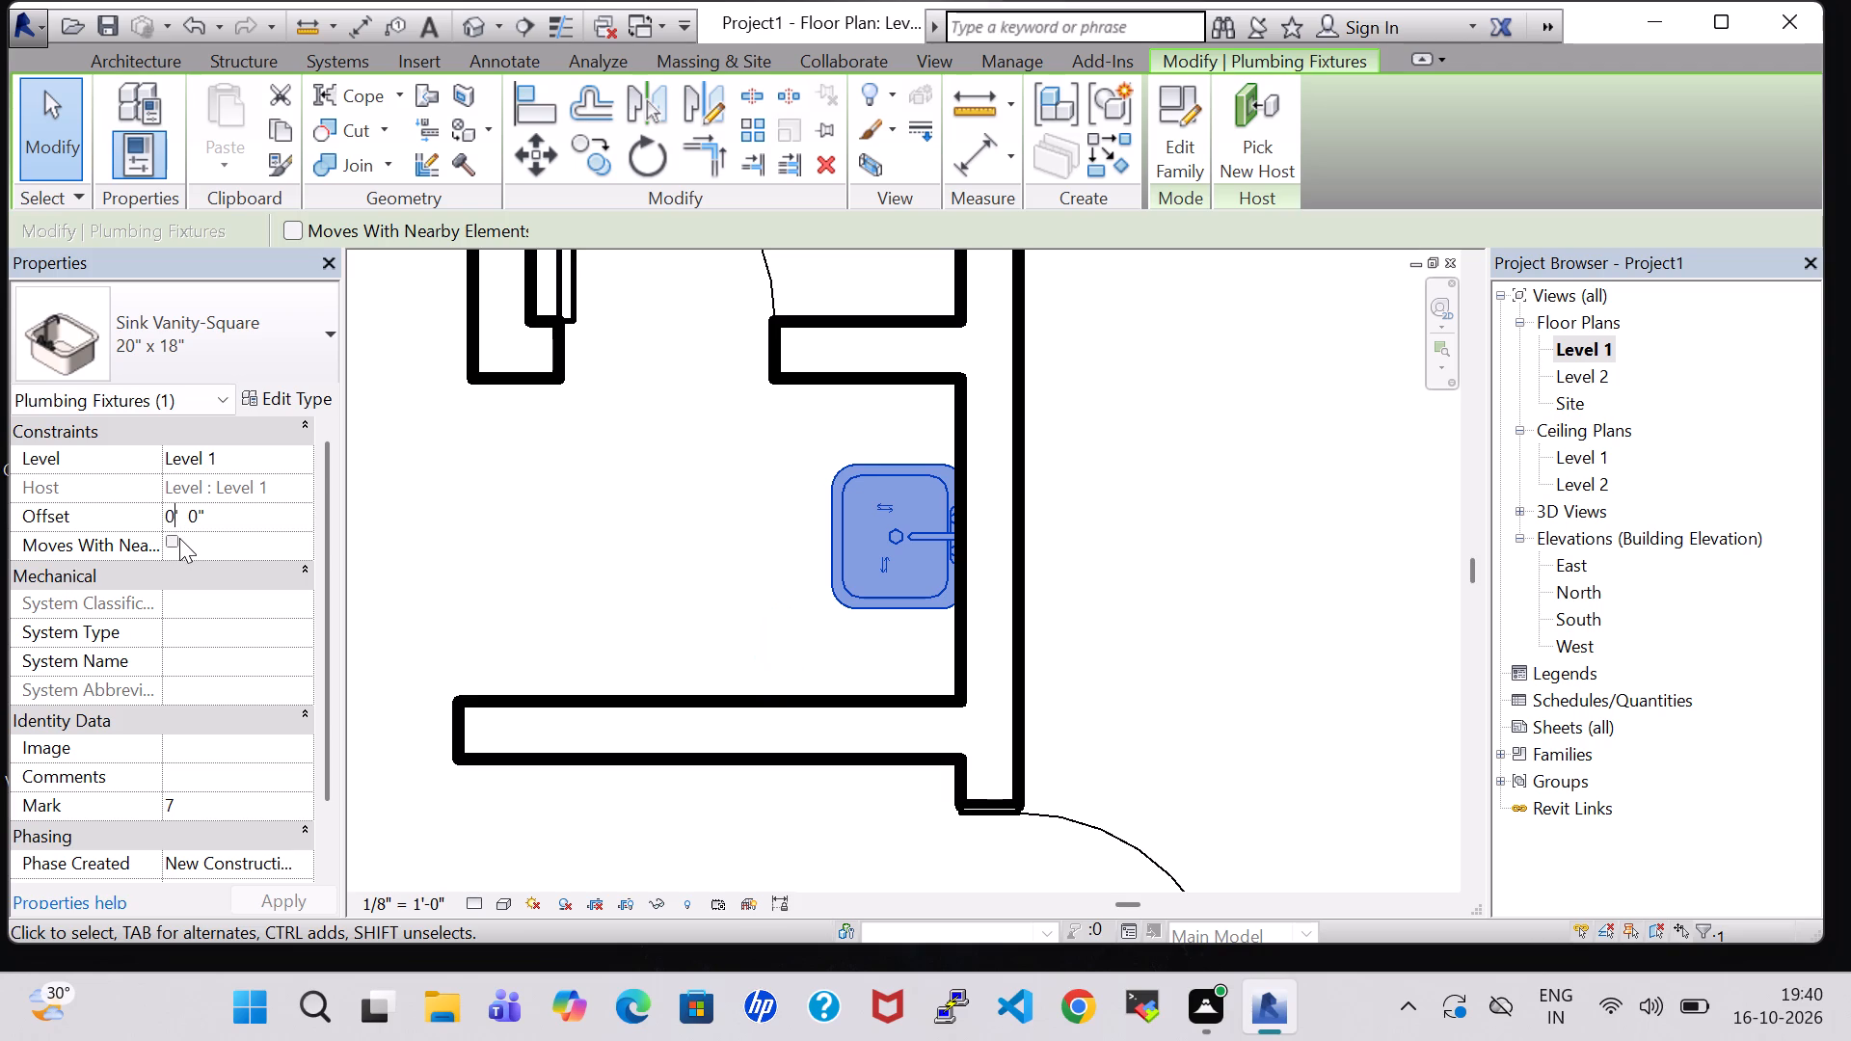
key(BackSpace)
key(2)
key(Return)
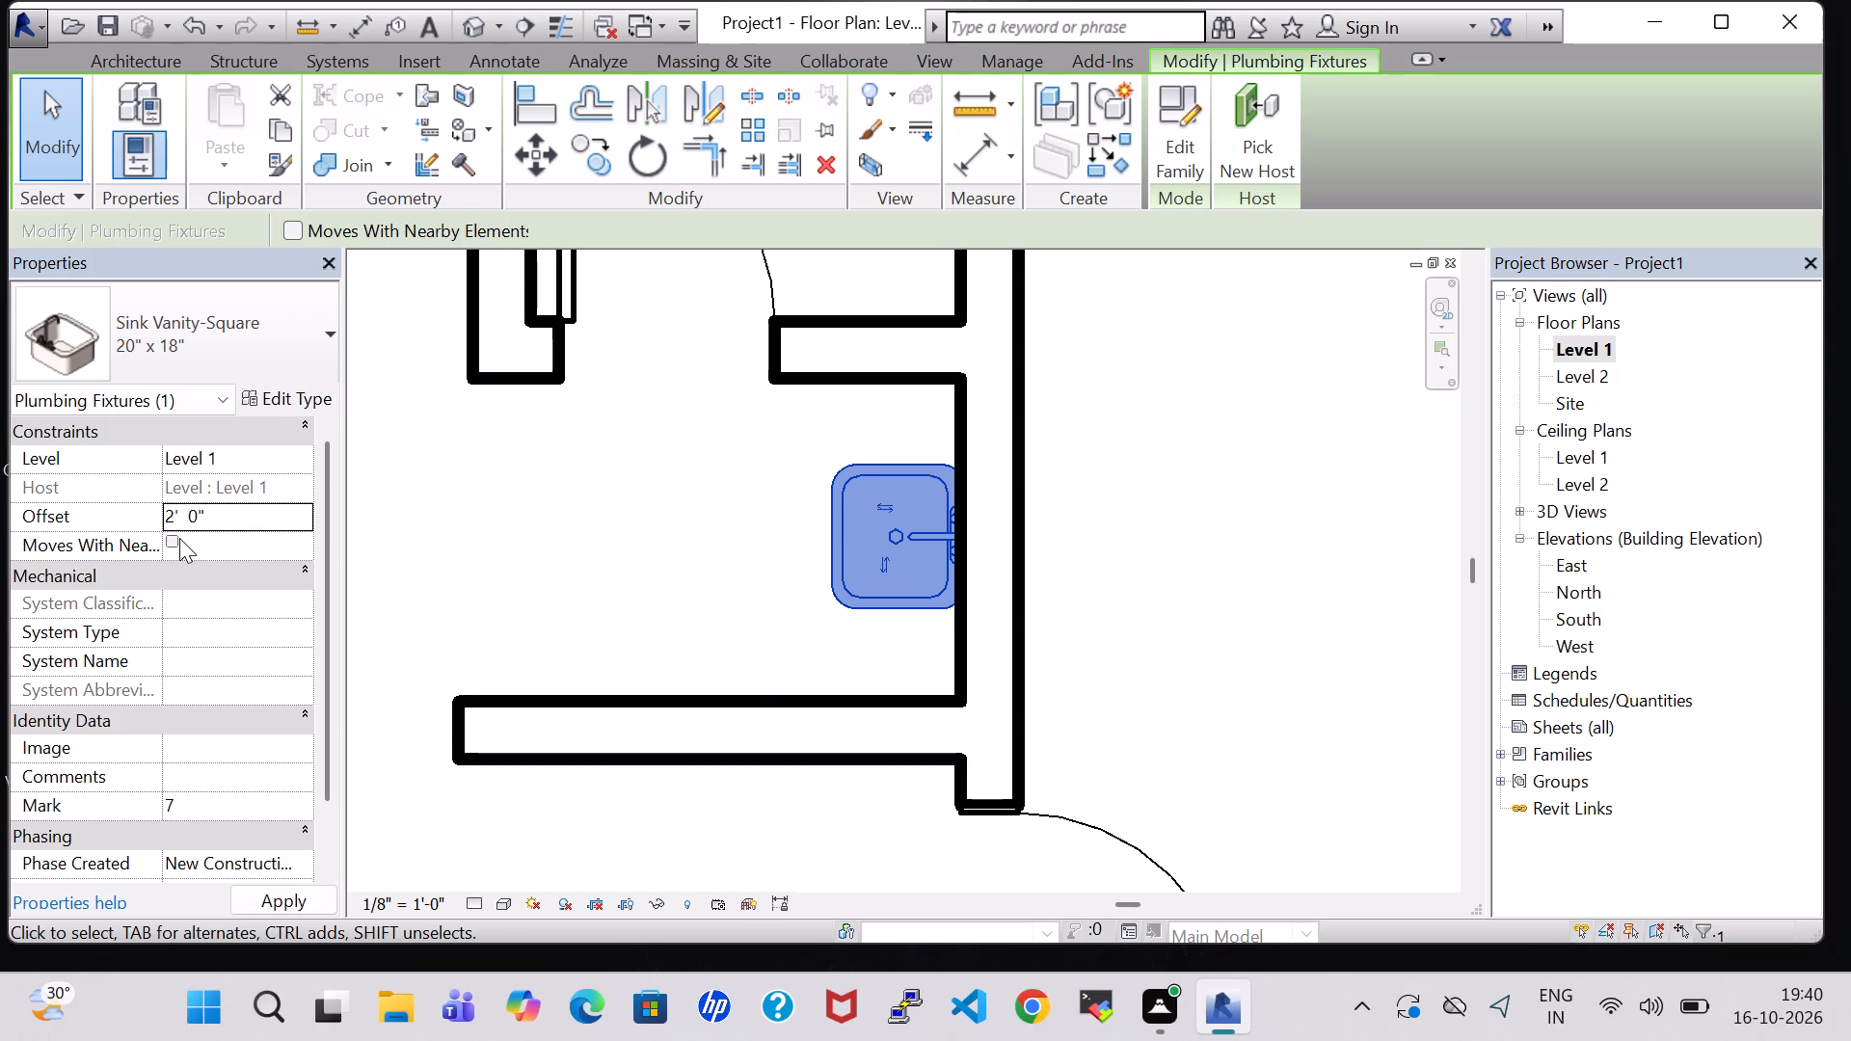
Examine the height and position of the new sinks in the 3D view from several angles.
scroll(32, 528, down, 2)
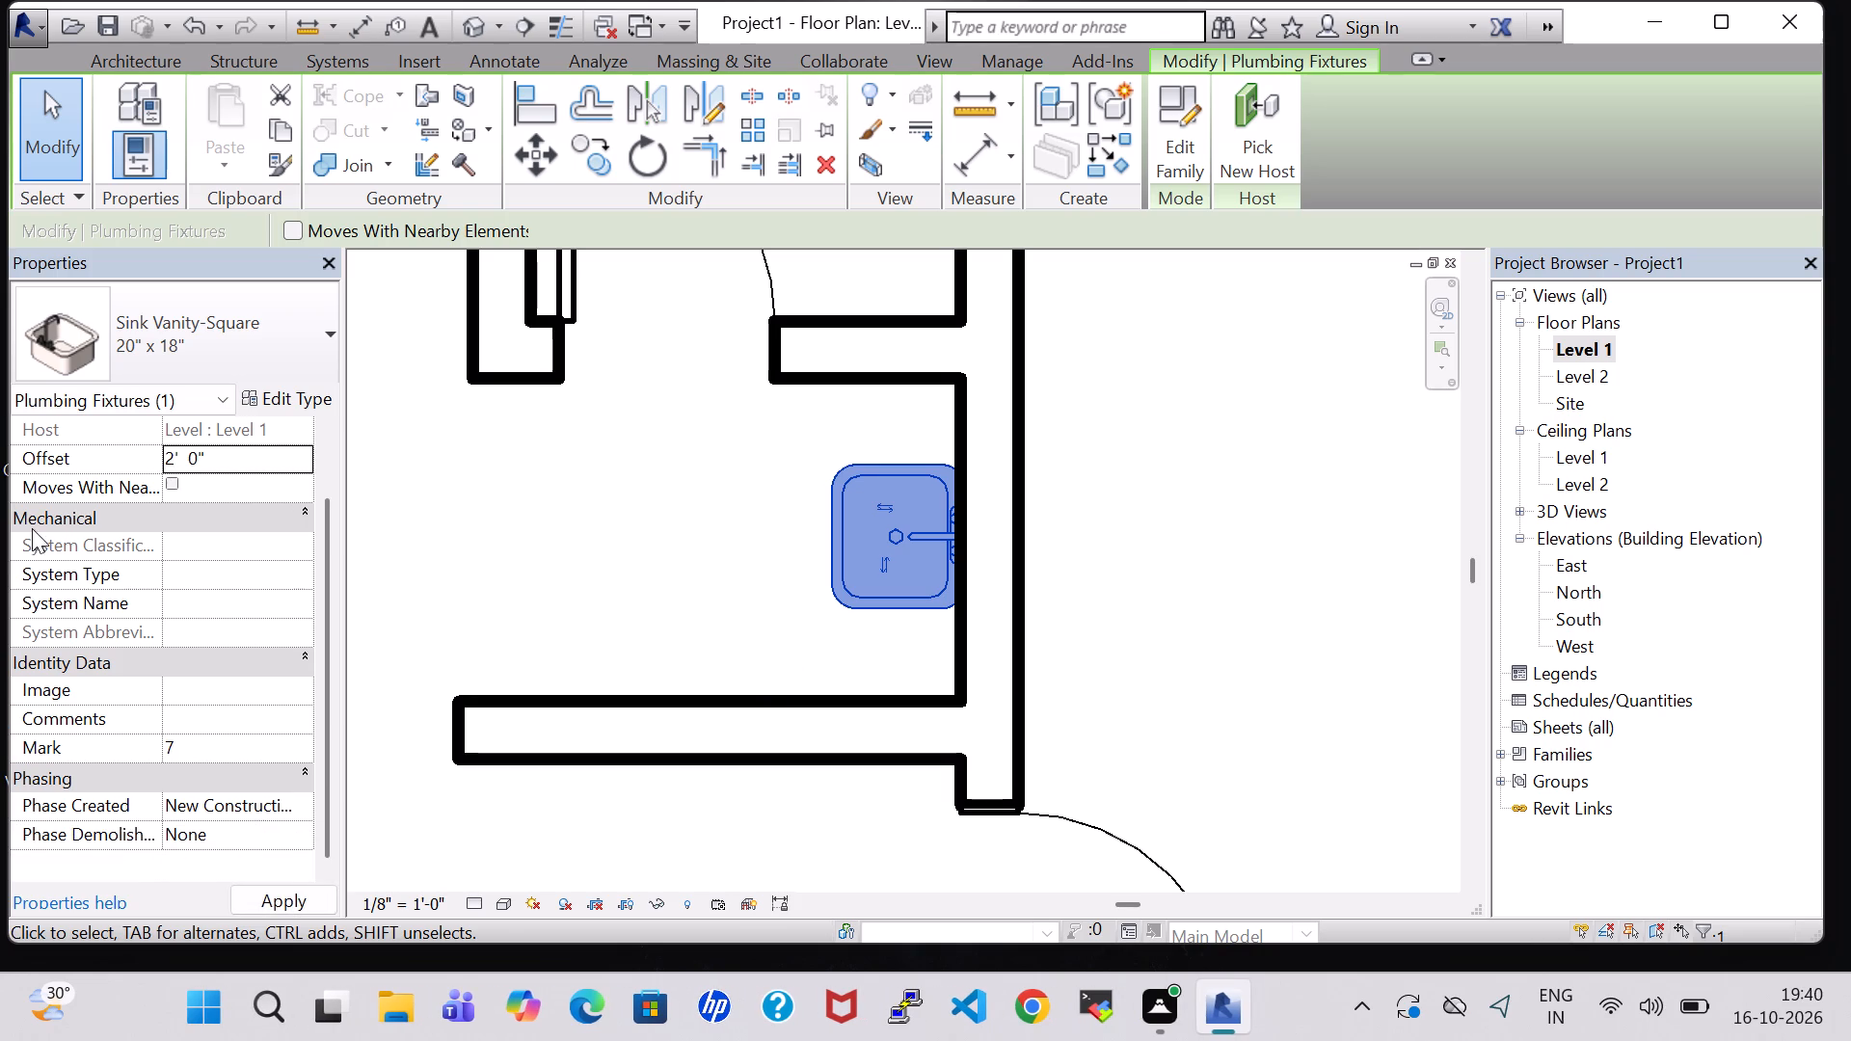
scroll(32, 528, down, 1)
click(471, 28)
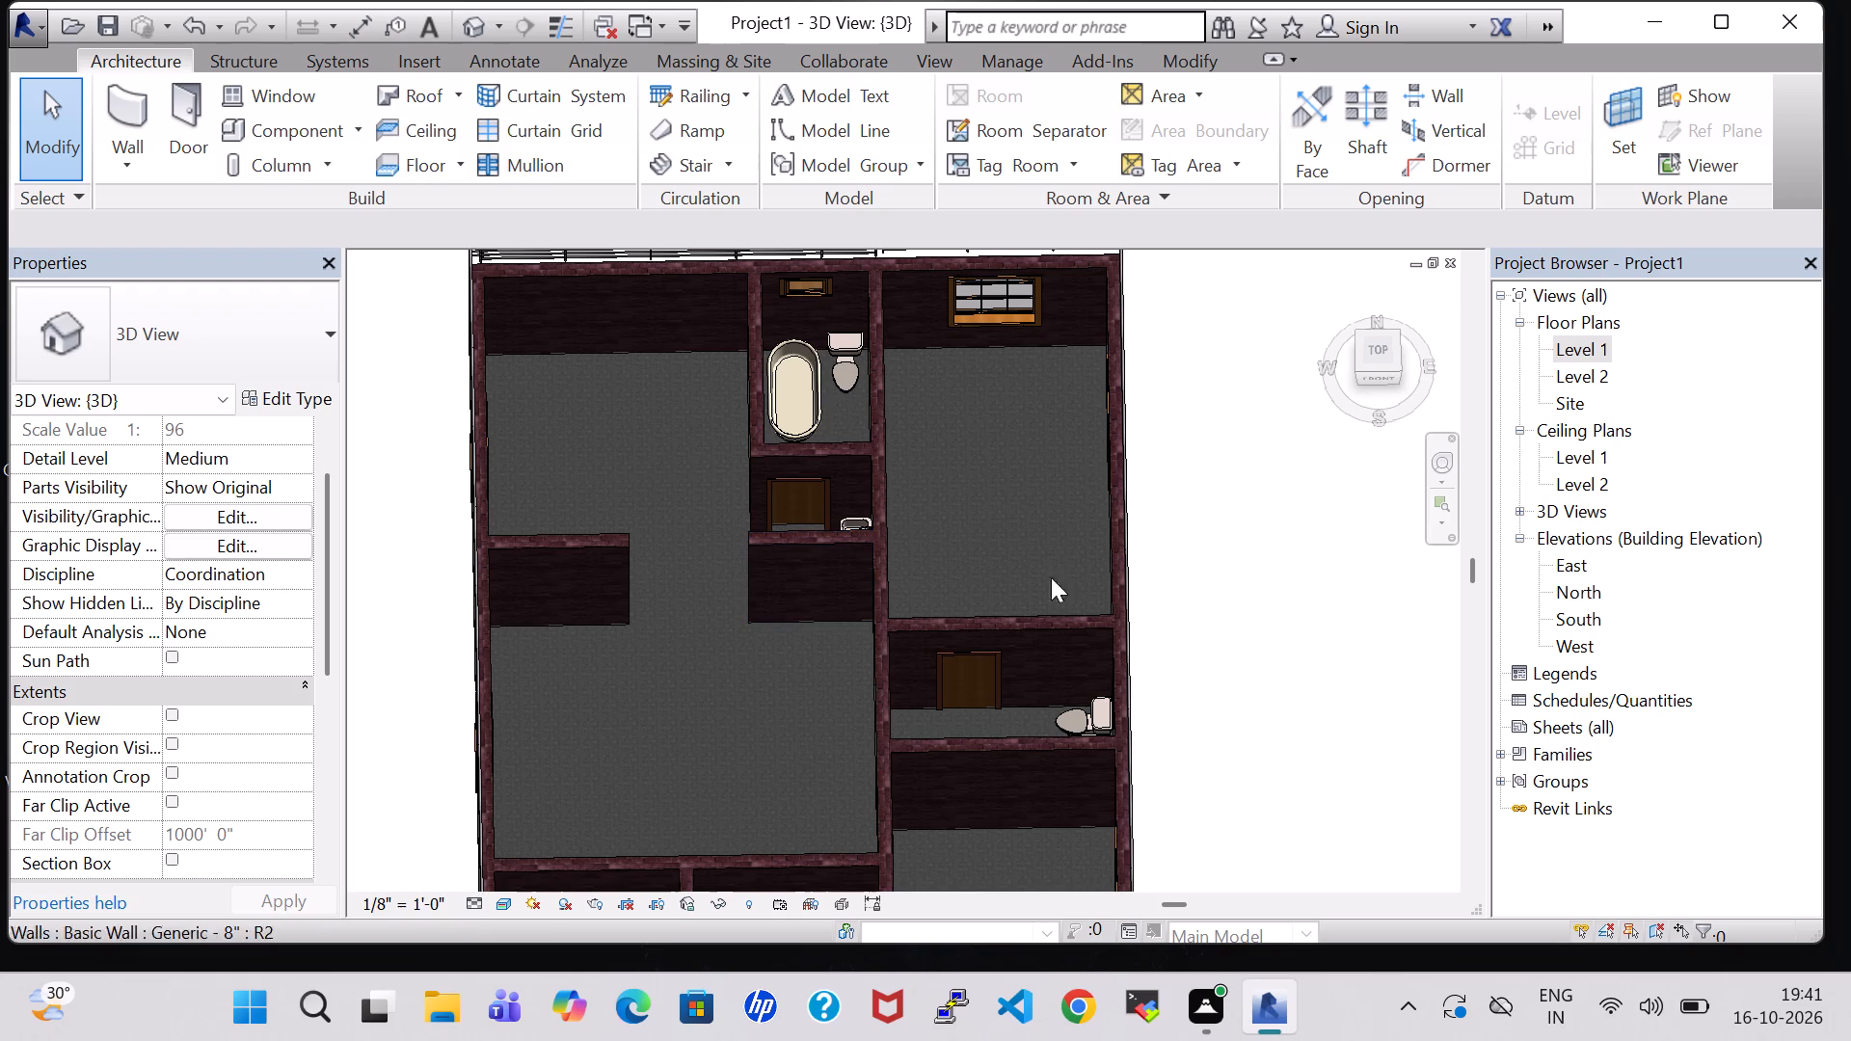
shift+middle_drag(782, 613, 1033, 616)
shift+middle_drag(1094, 544, 1126, 434)
middle_drag(1126, 434, 1119, 642)
scroll(1130, 458, down, 1)
shift+middle_drag(1158, 624, 1195, 477)
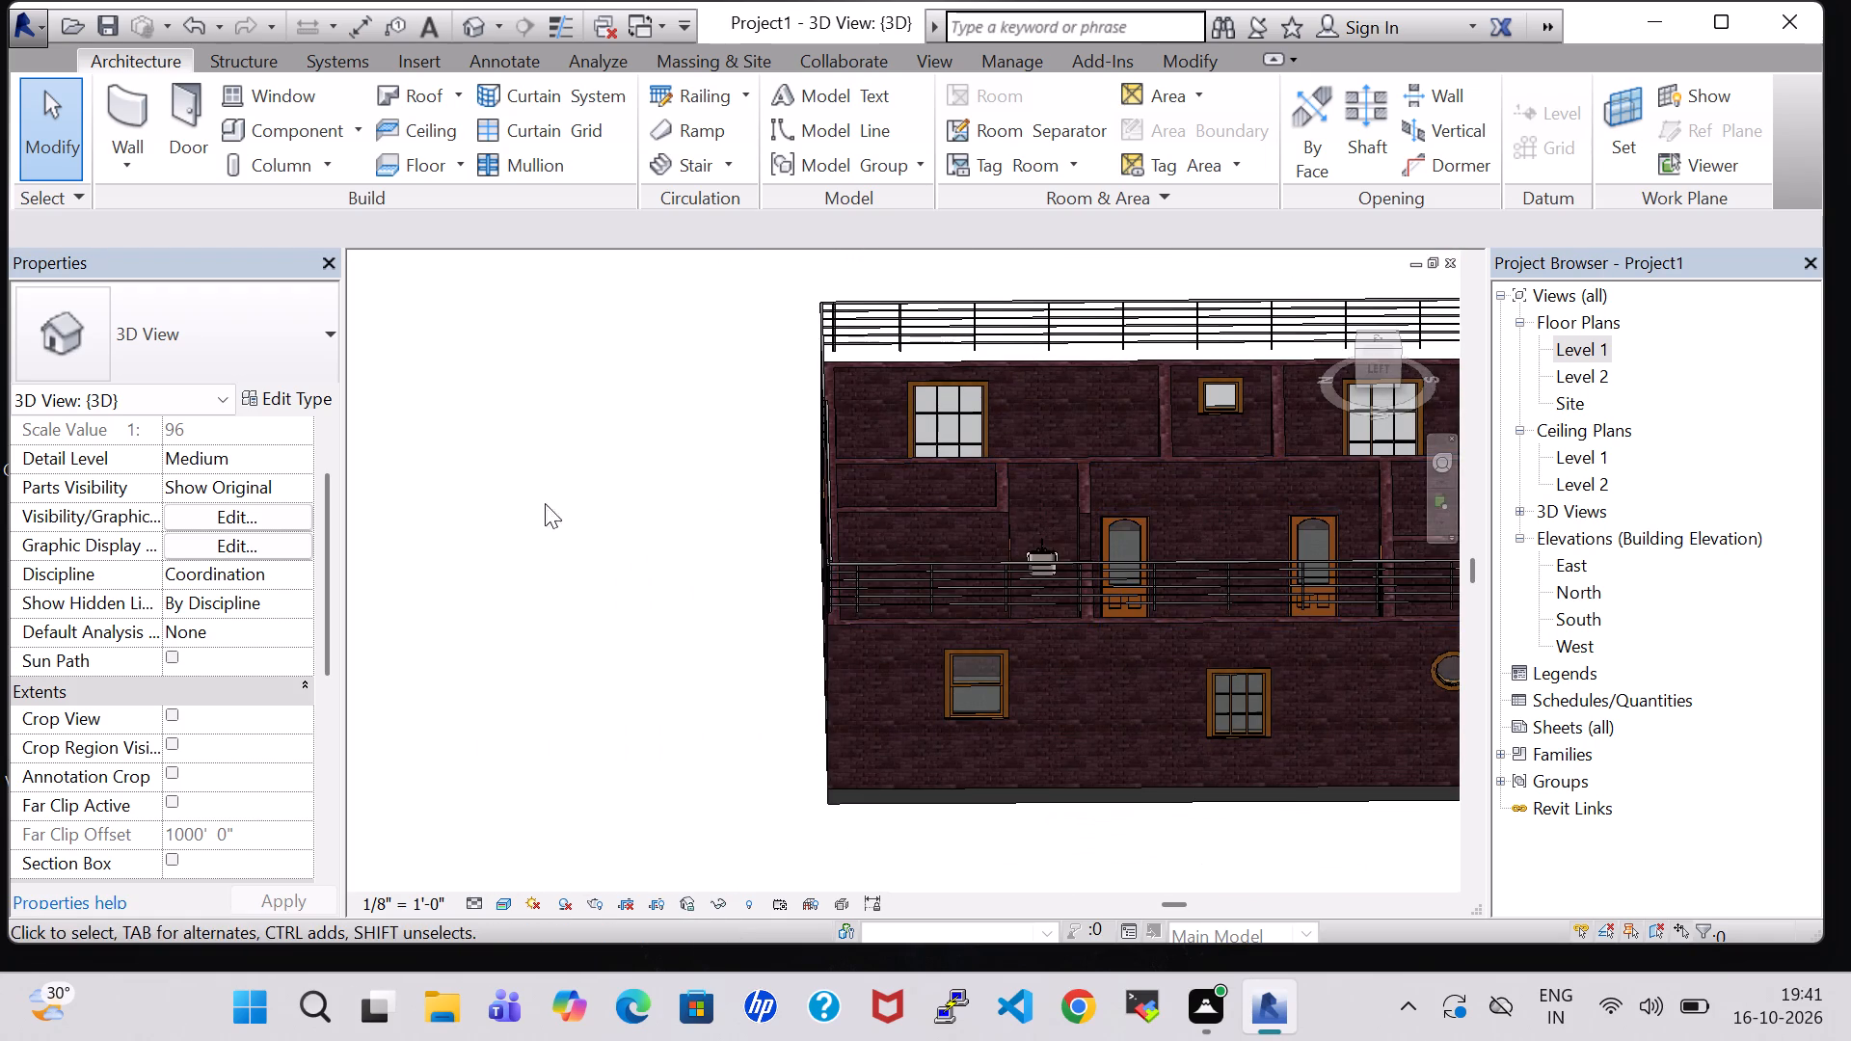
shift+middle_drag(588, 468, 573, 567)
In the Level 1 plan, nudge the sink outside C-Toilet one increment away from the Bed Room 1 wall.
double_click(1560, 344)
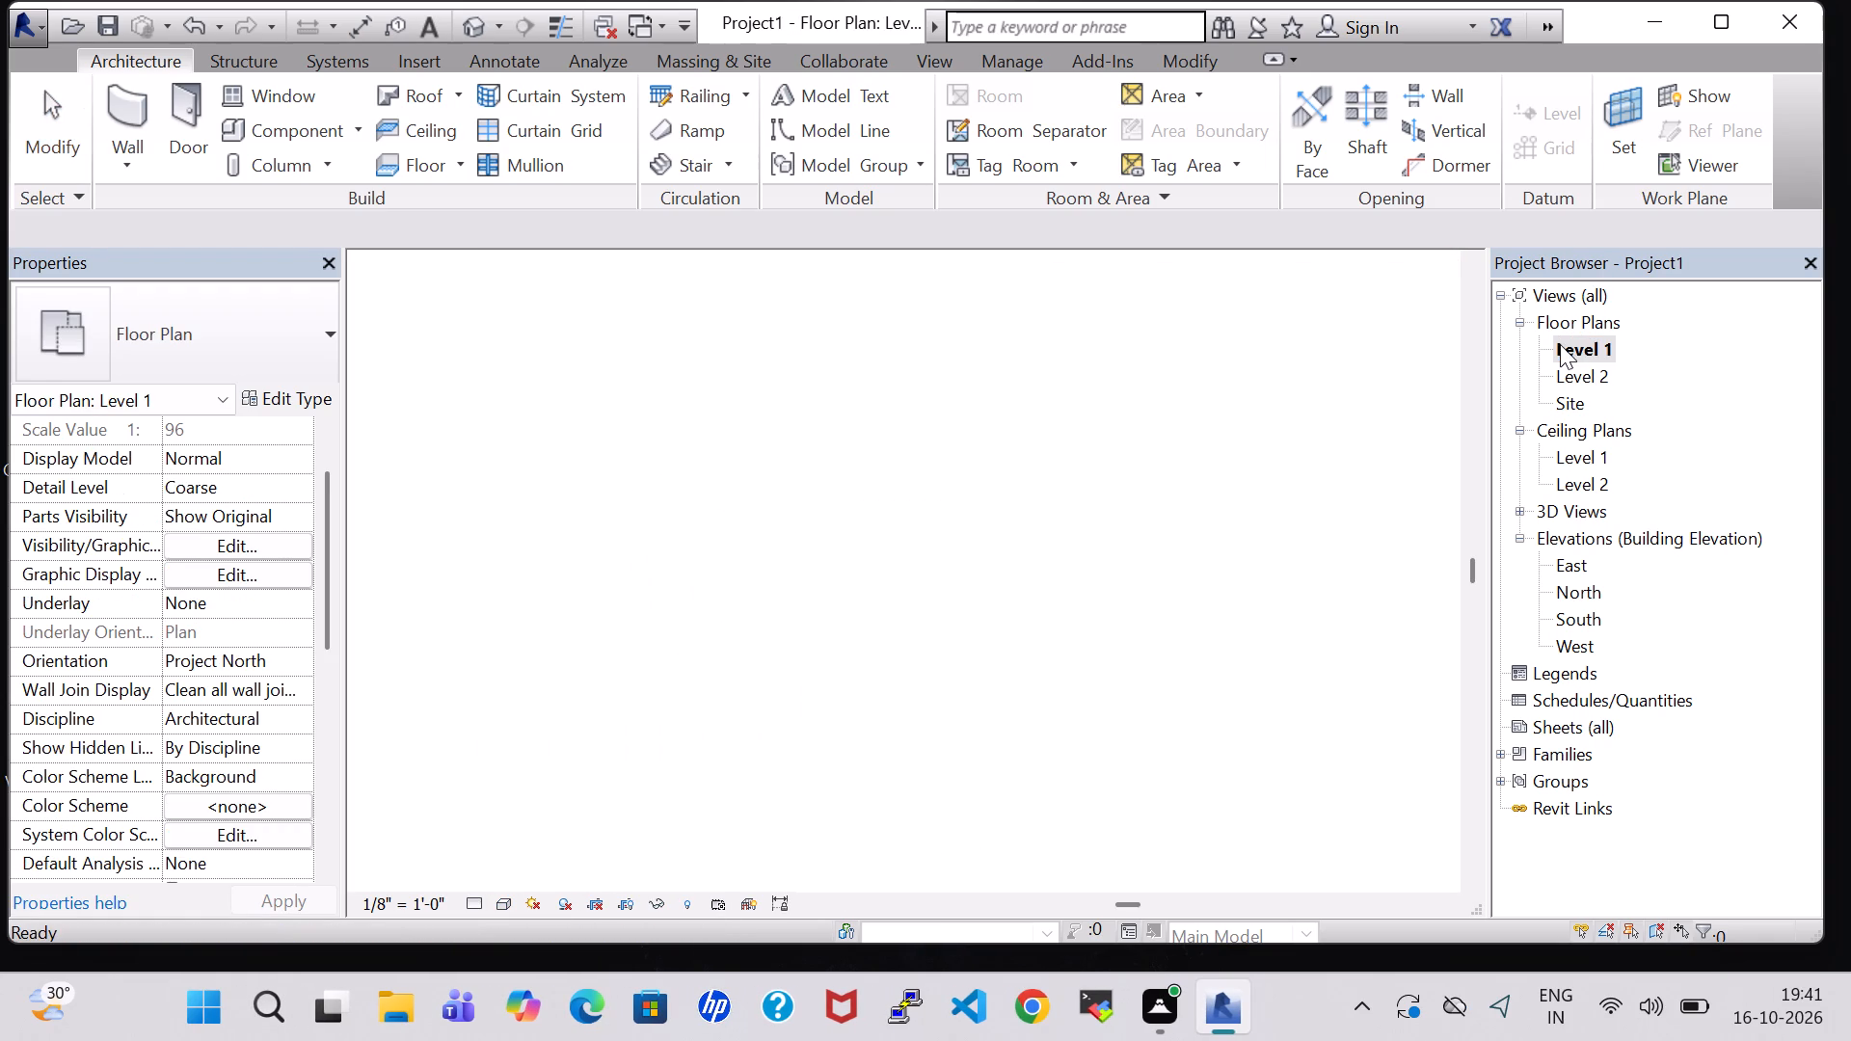
scroll(370, 182, down, 3)
scroll(752, 581, down, 3)
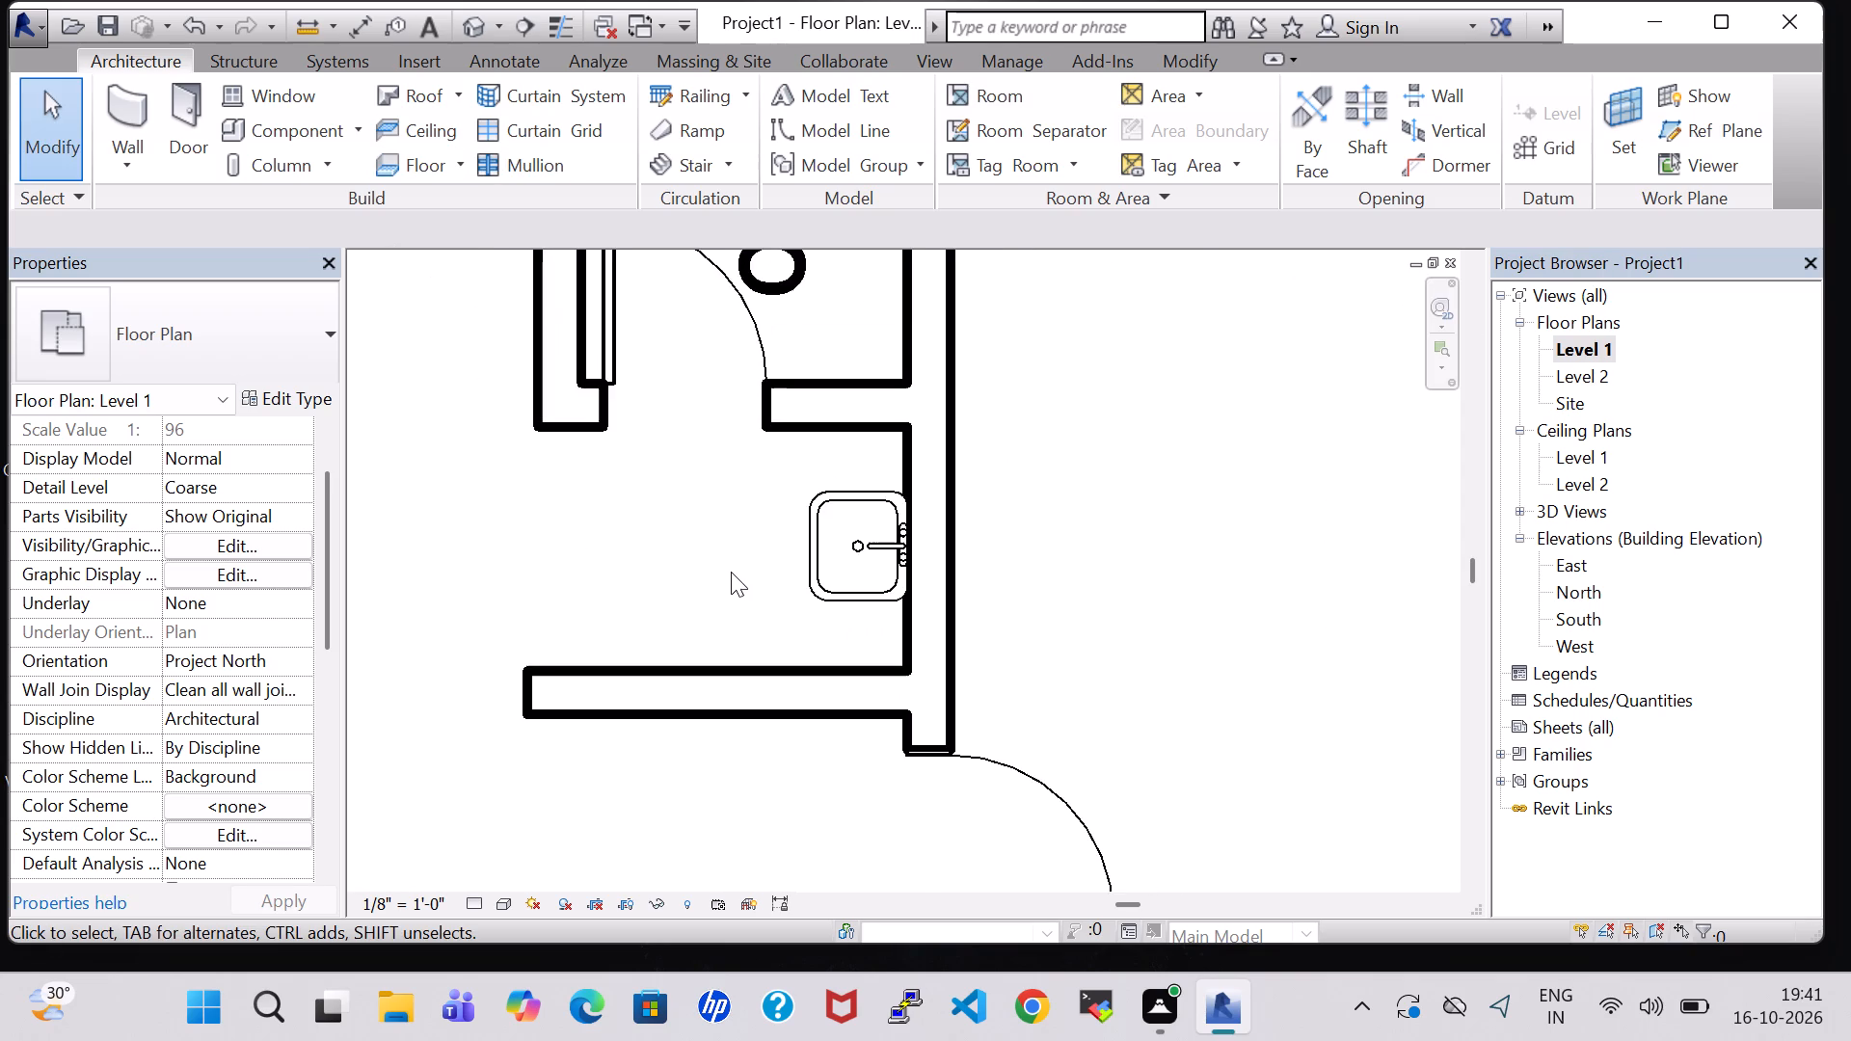
click(845, 562)
key(Left)
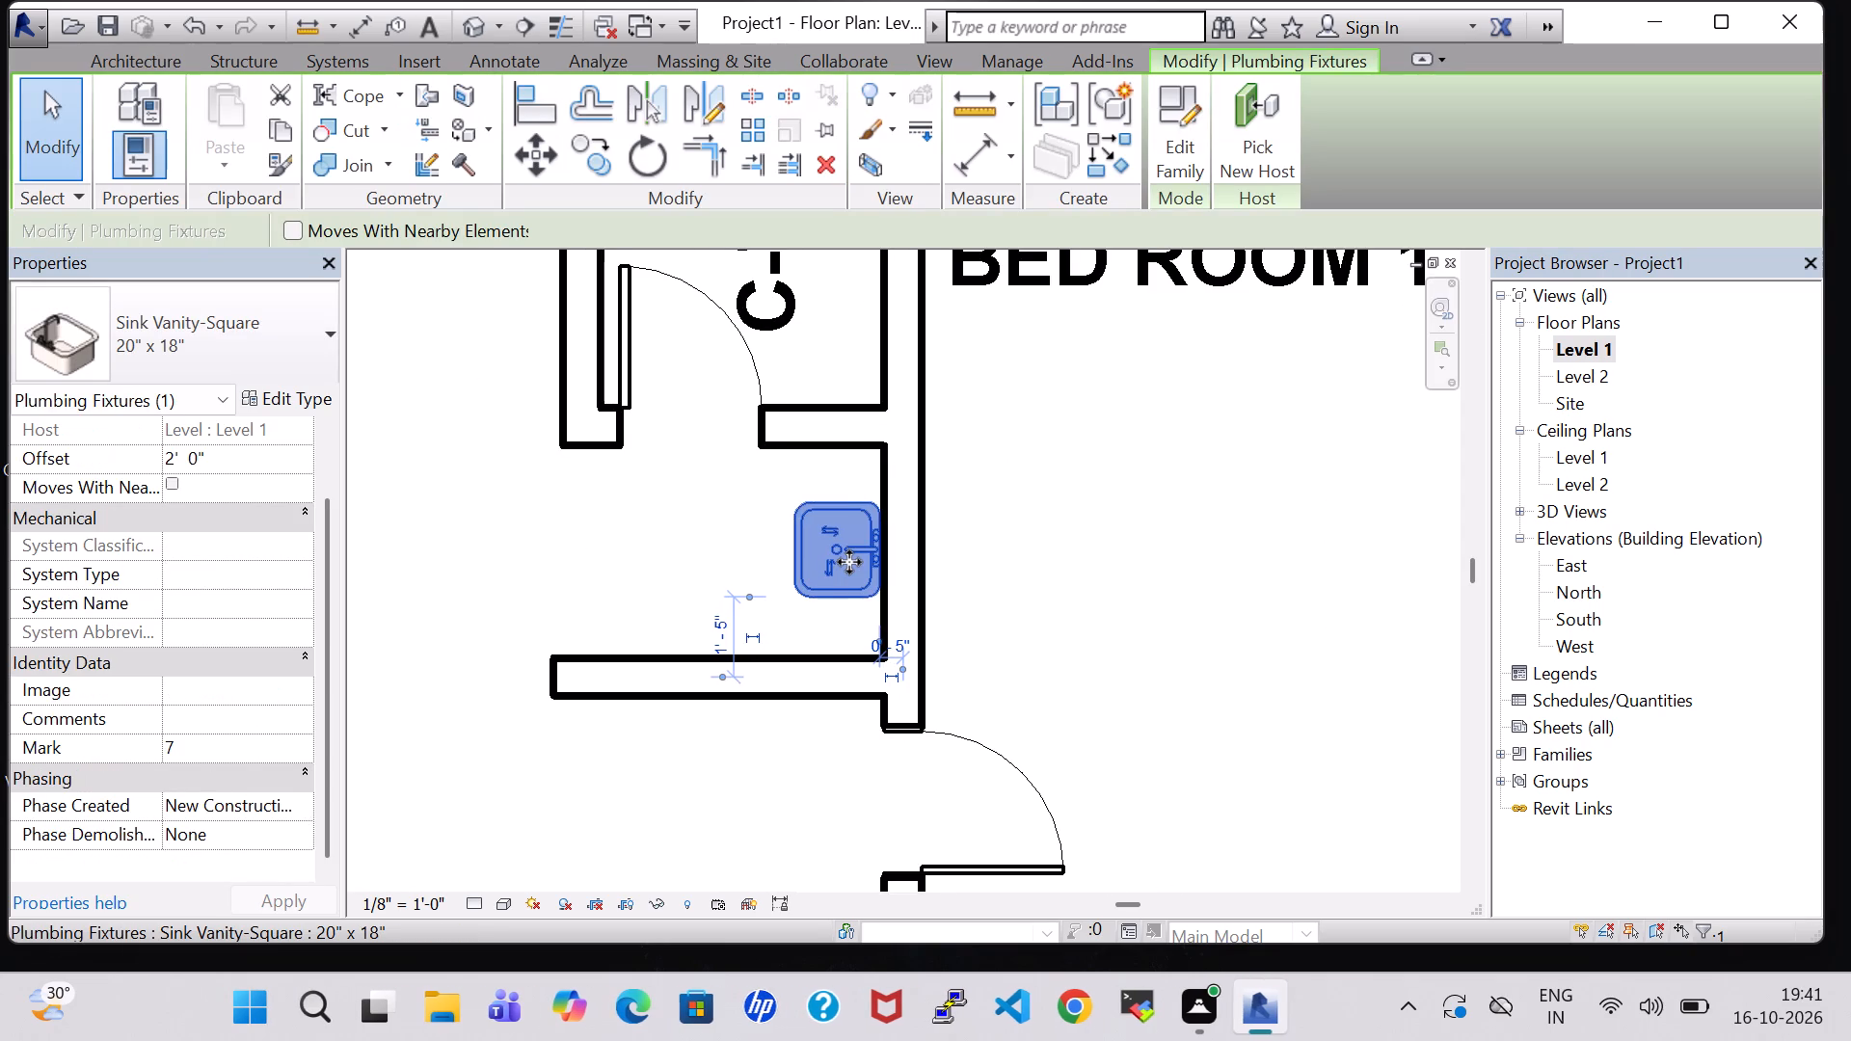
click(1071, 606)
Load the Mirror-Ellipse family from the Furniture library folder for component placement.
click(282, 132)
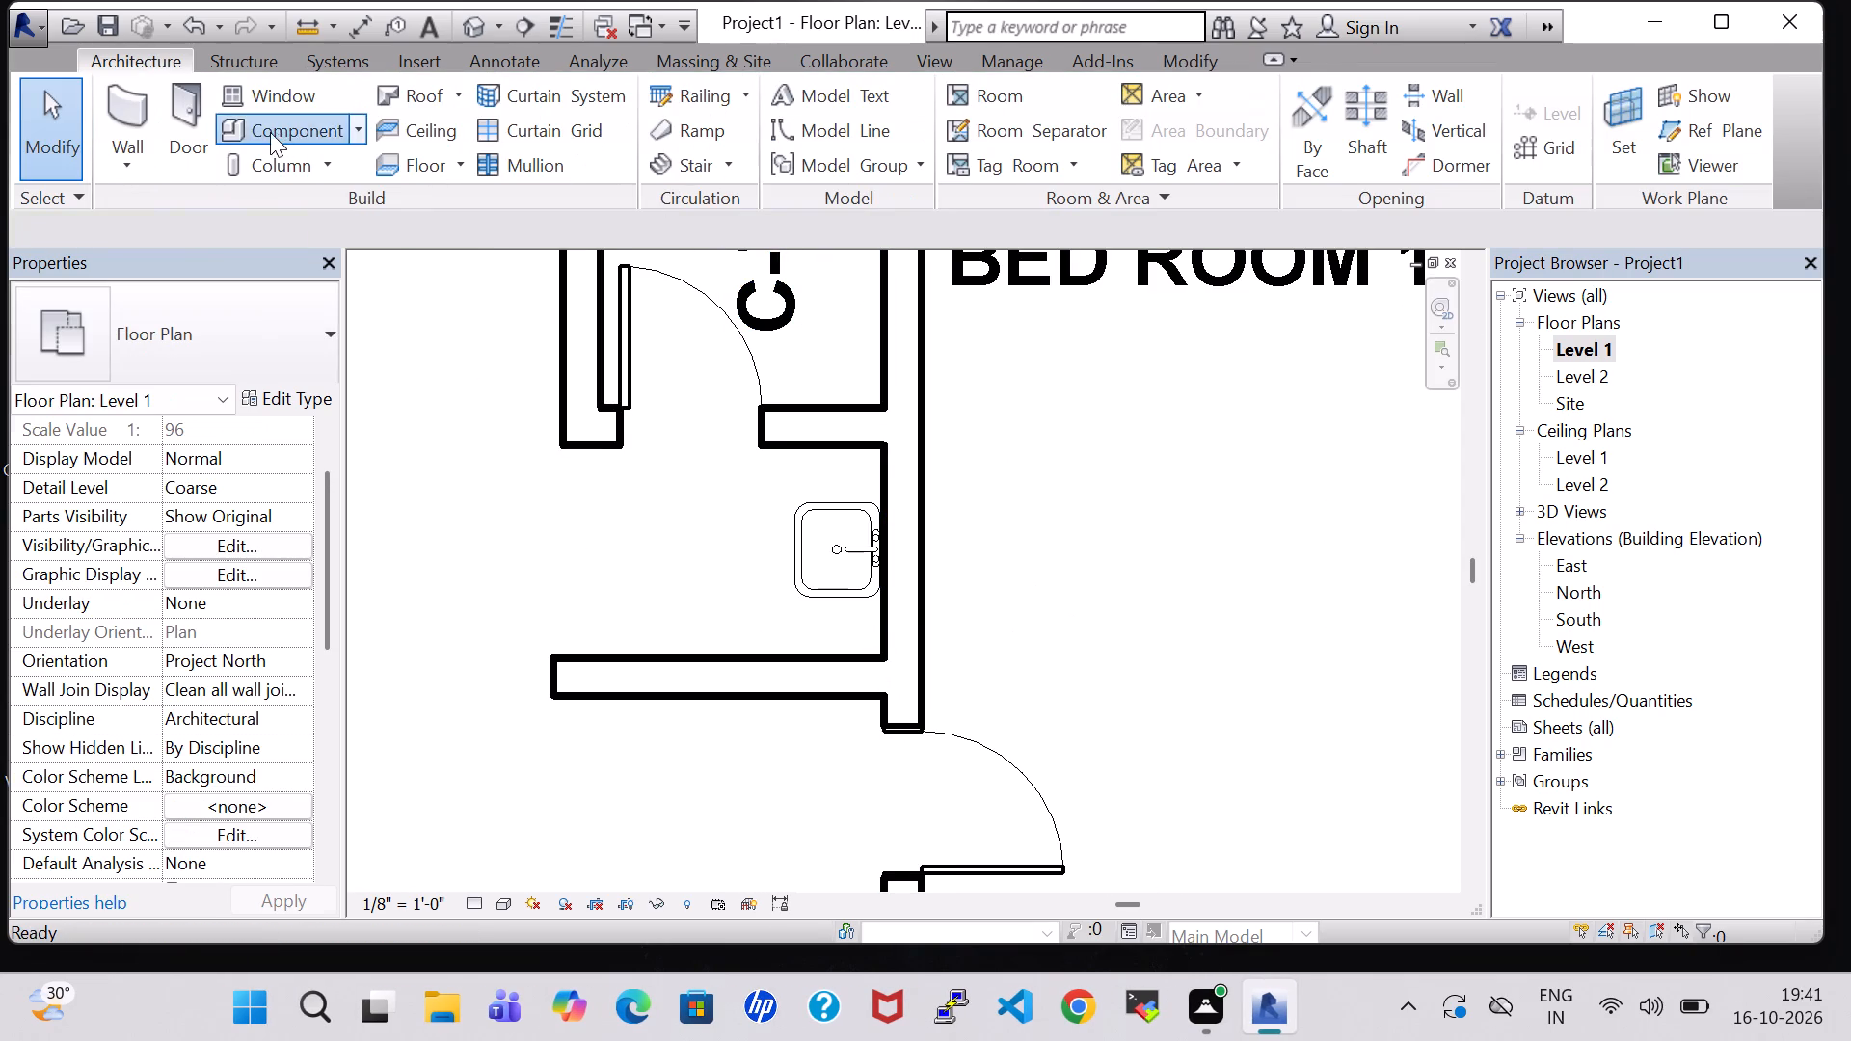
click(1161, 127)
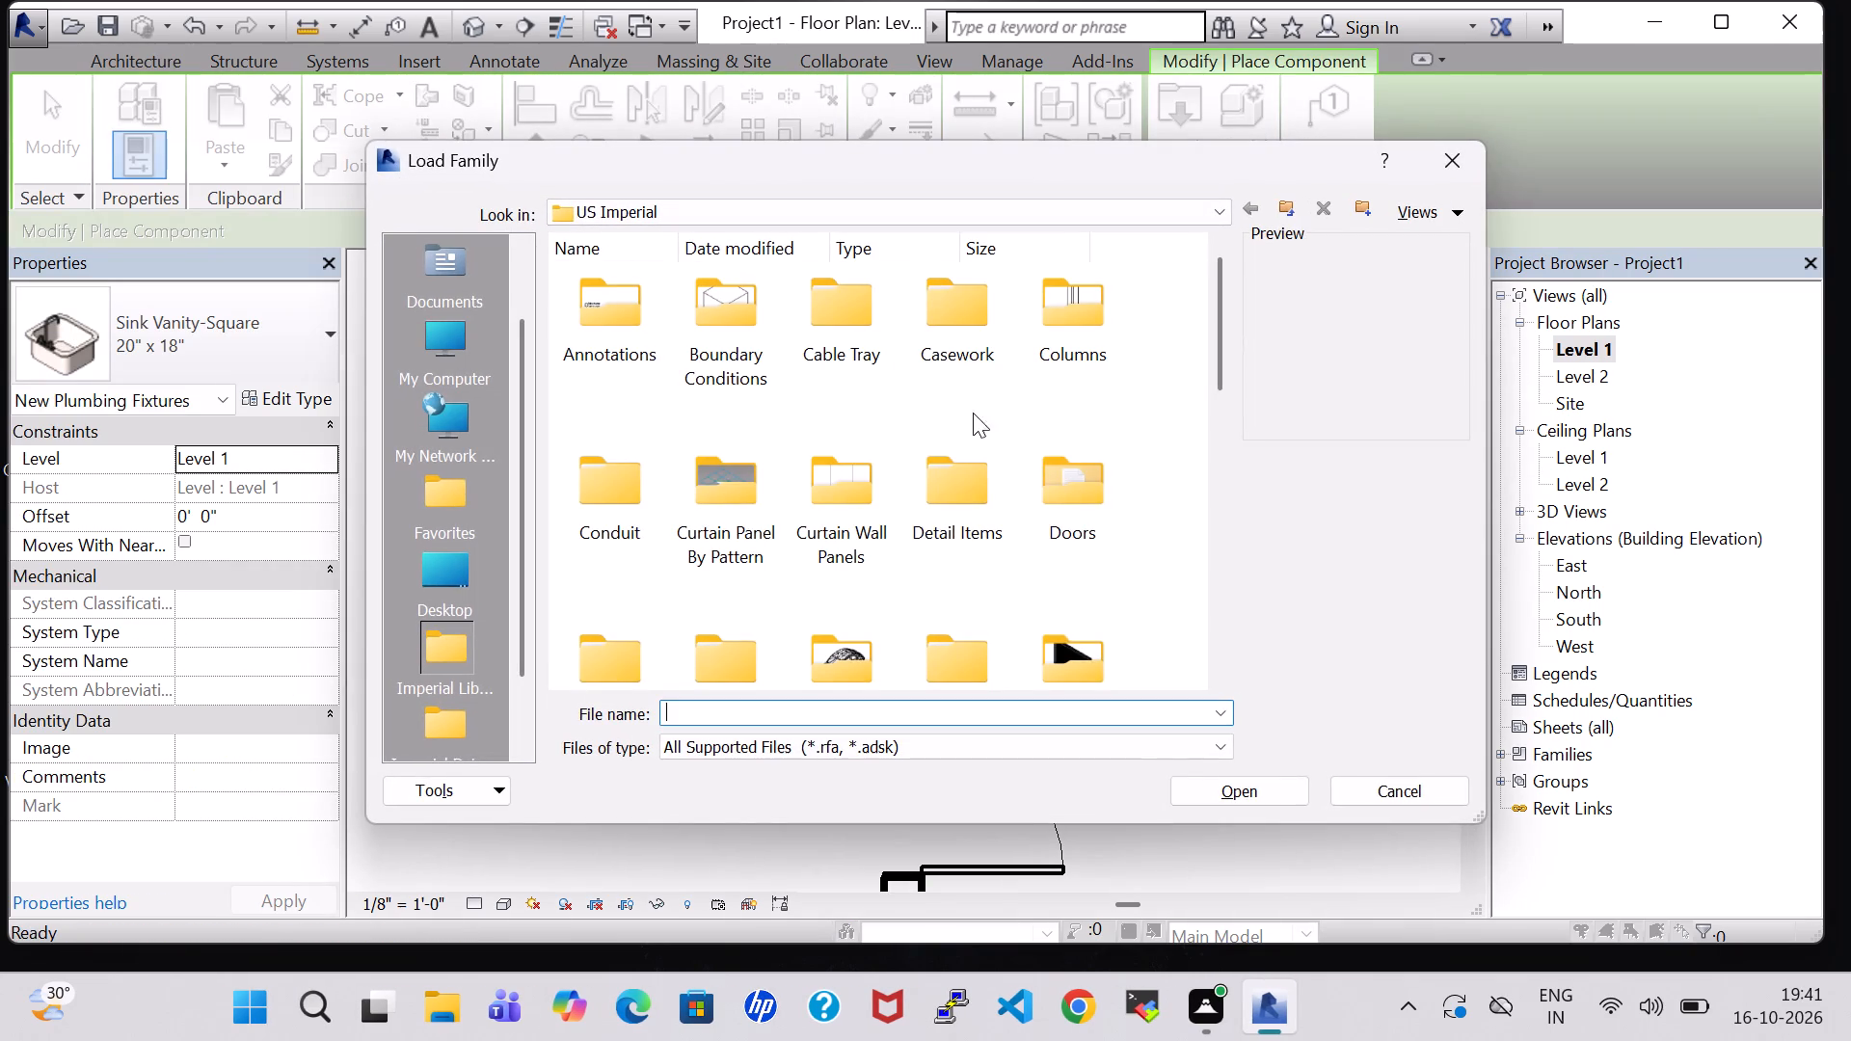
double_click(1090, 648)
click(1058, 318)
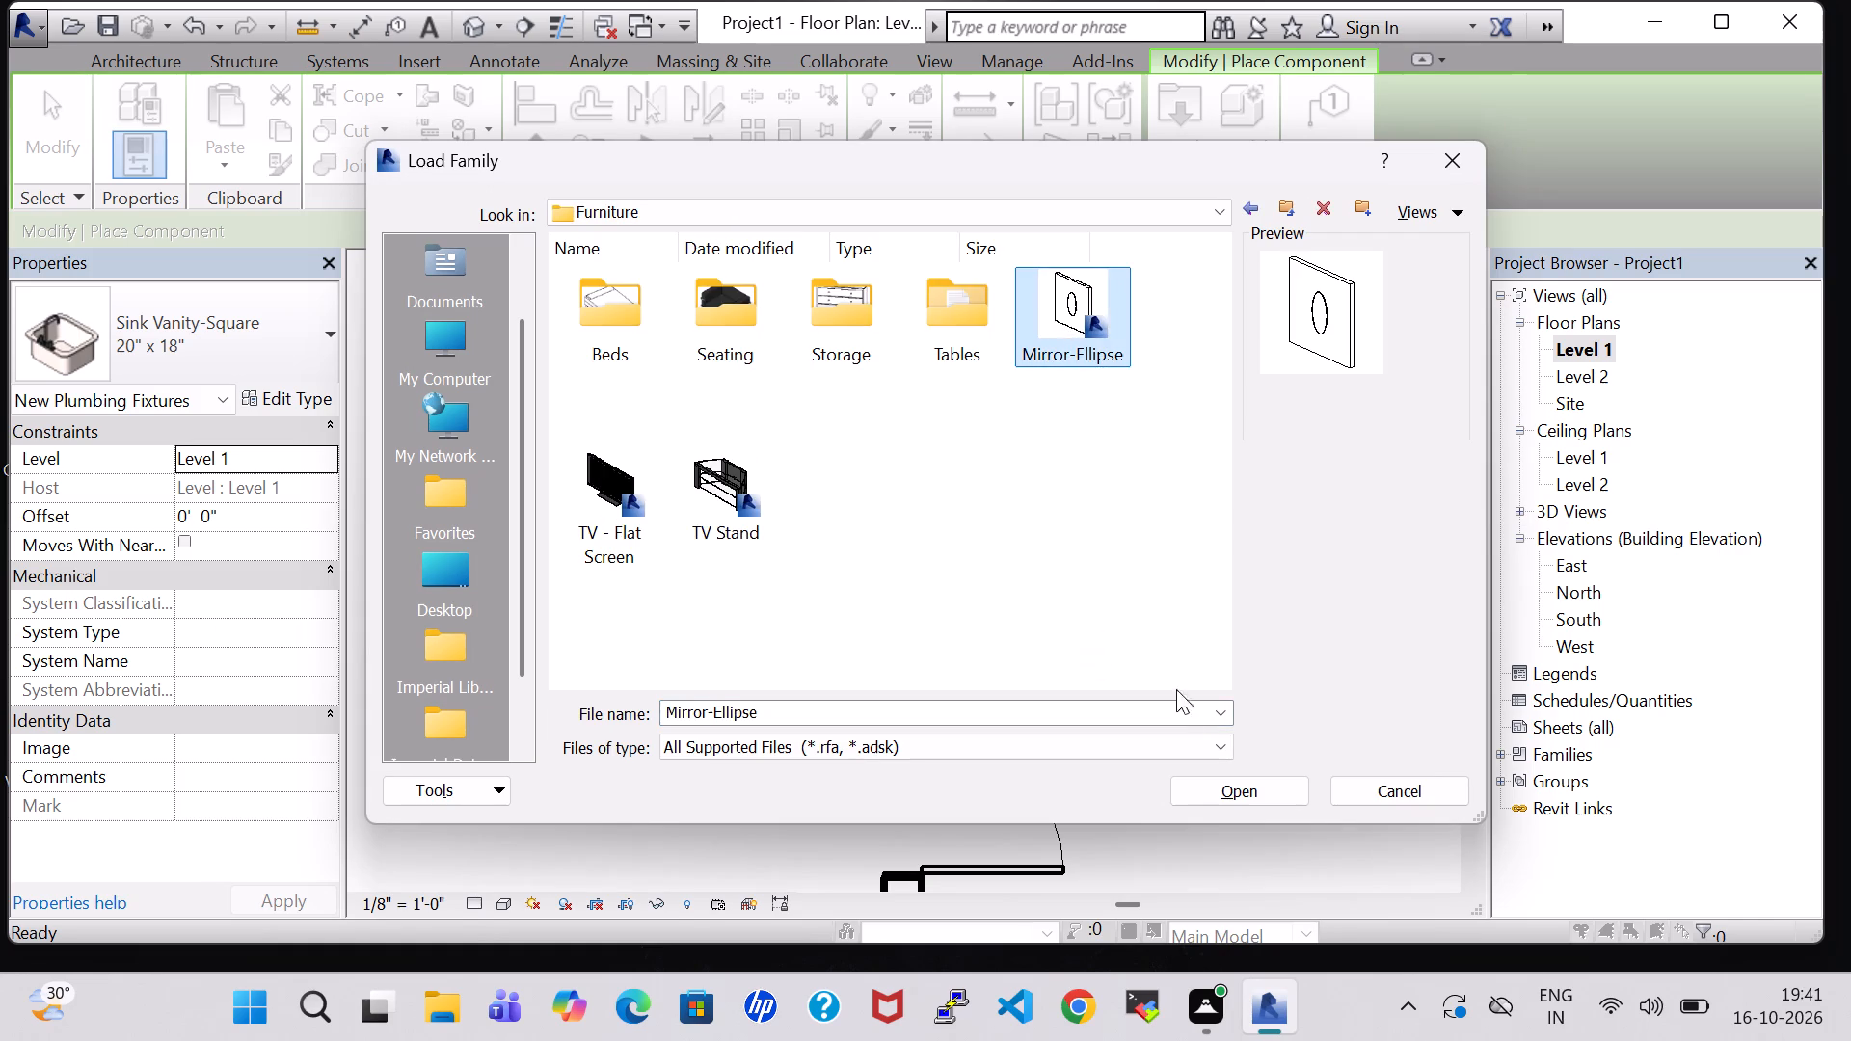
click(1213, 800)
Place a 24" x 48" Mirror-Ellipse on the Bed Room 1 wall behind the sink outside C-Toilet, about 2'-4" from the Hall partition.
scroll(863, 579, up, 6)
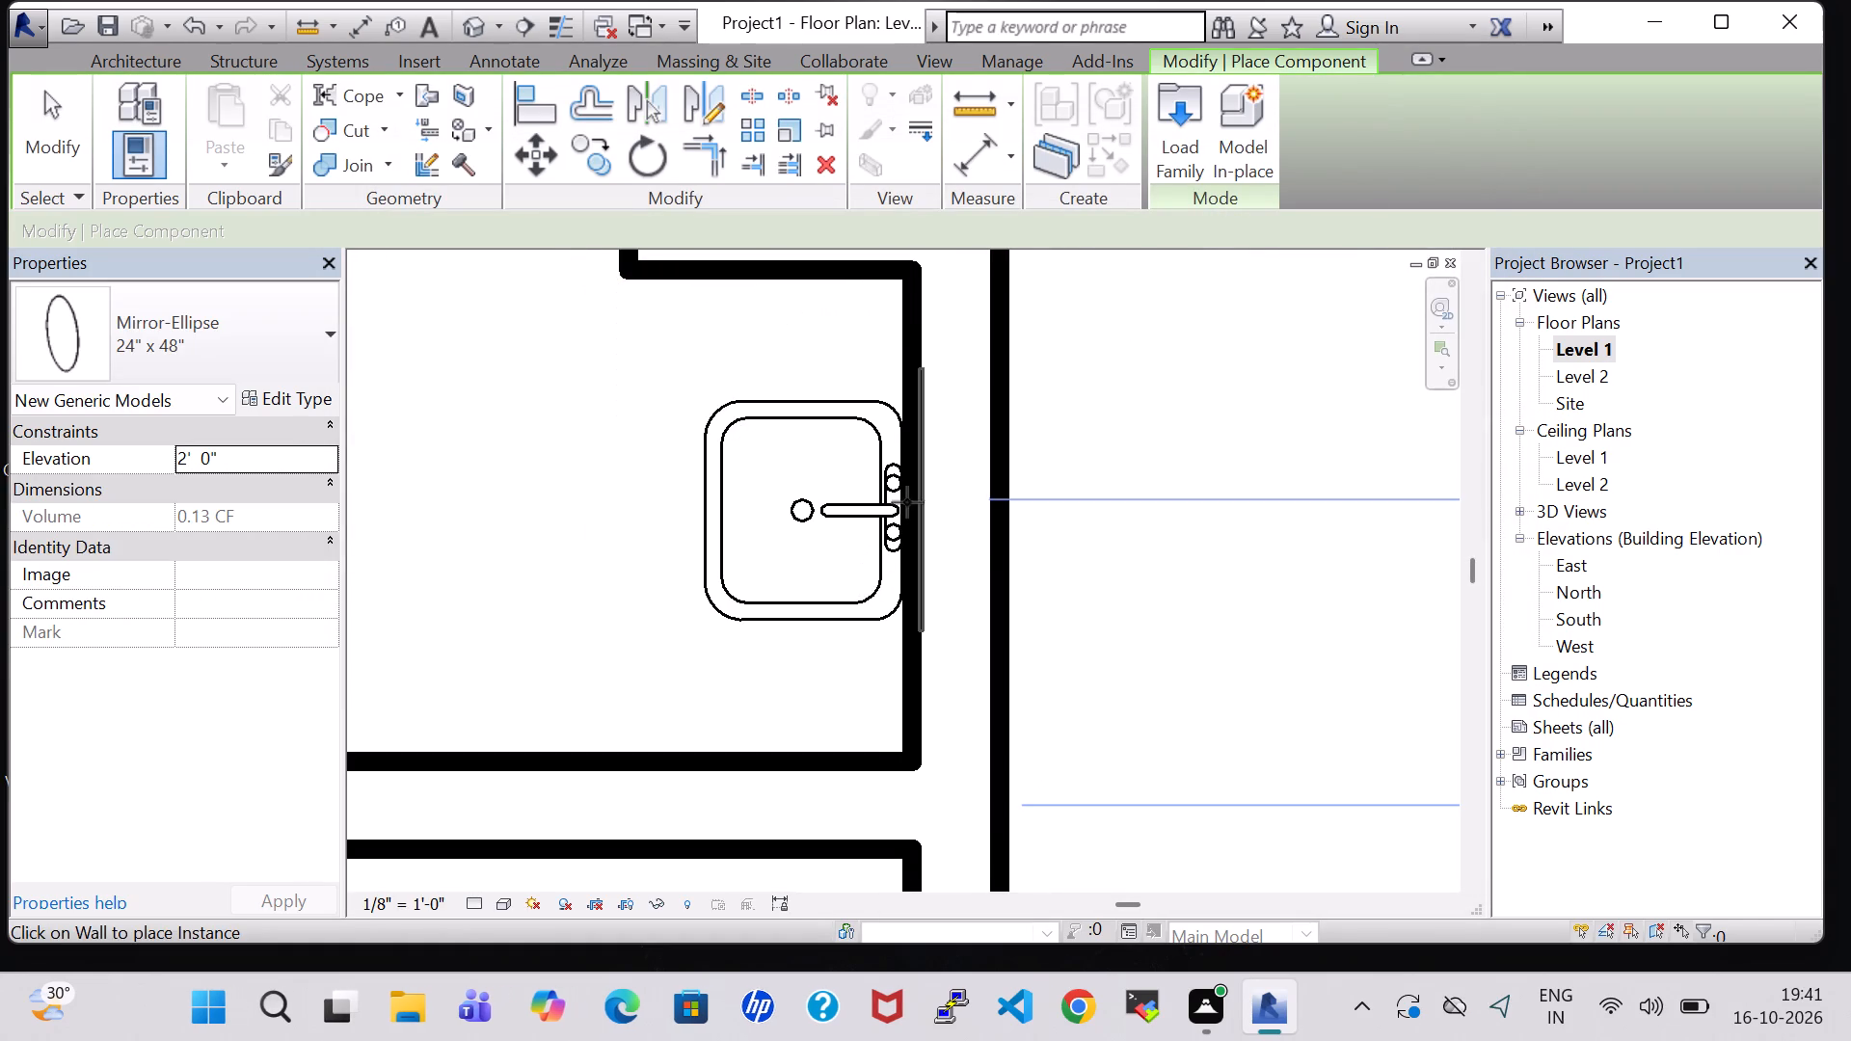
click(907, 502)
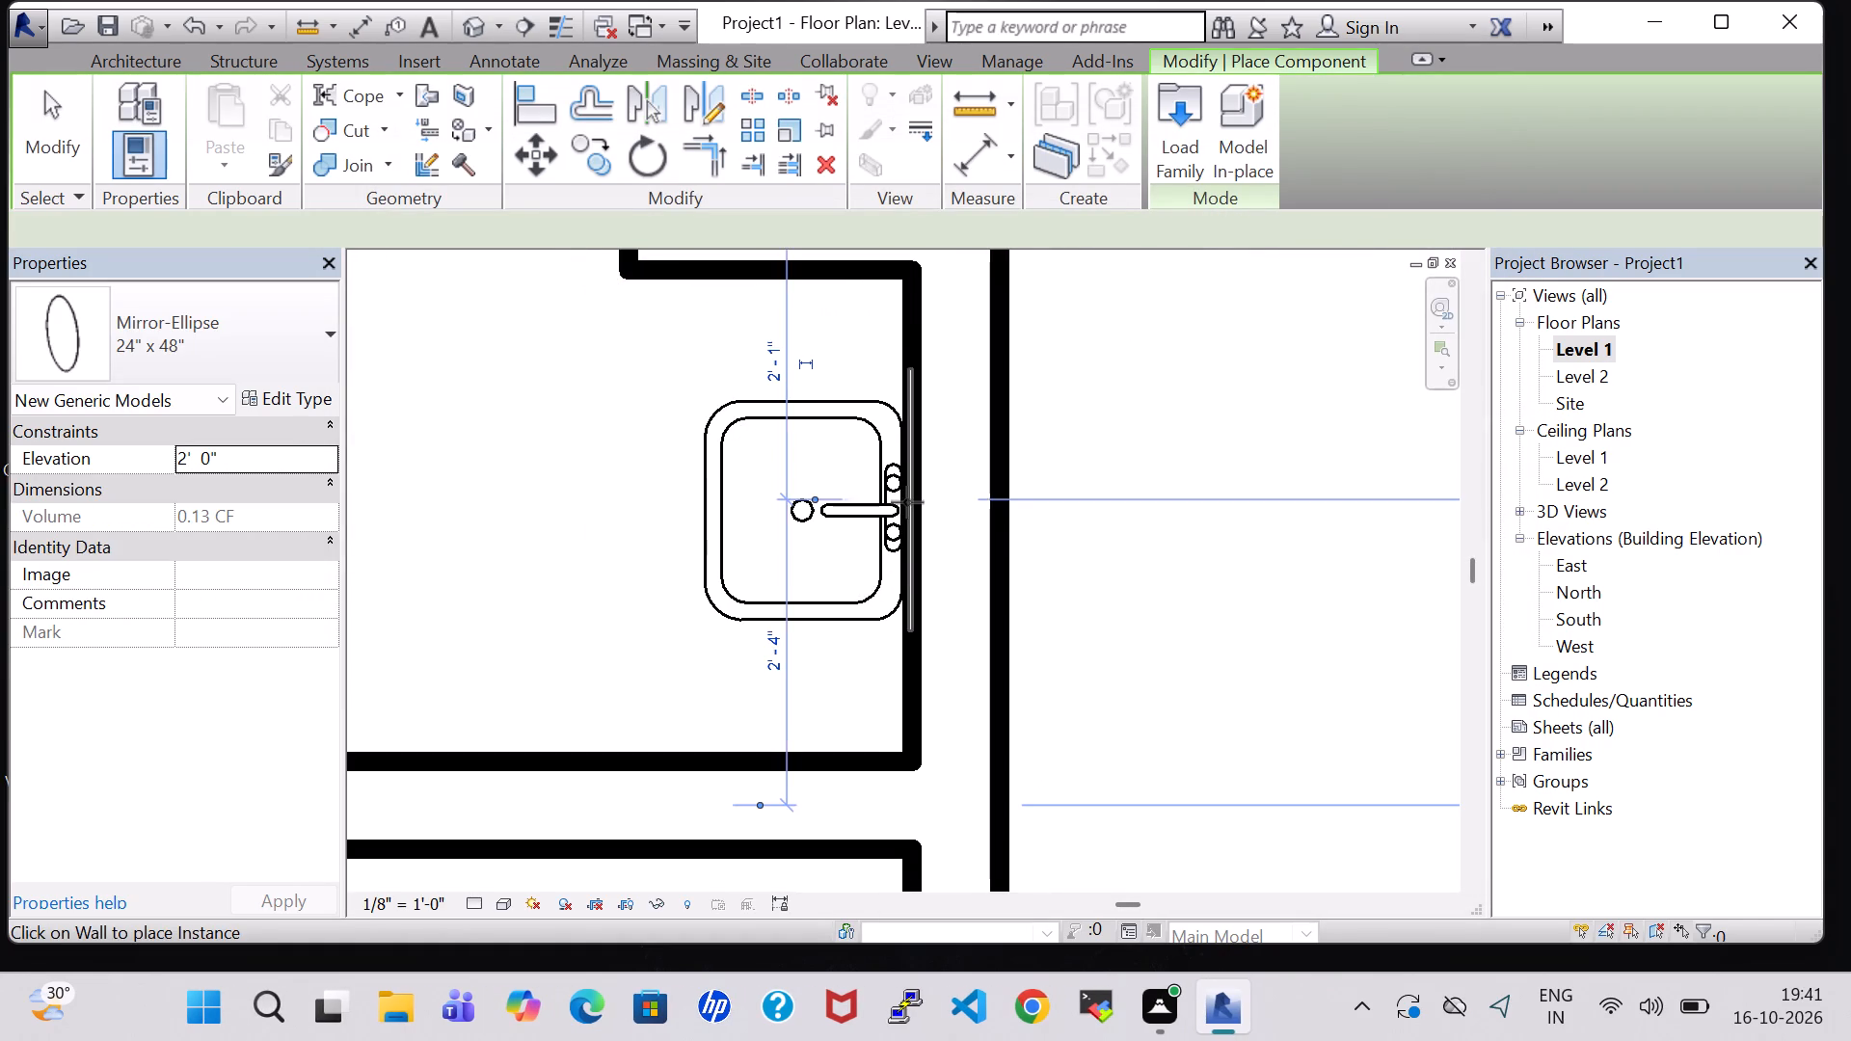
key(Escape)
key(Escape)
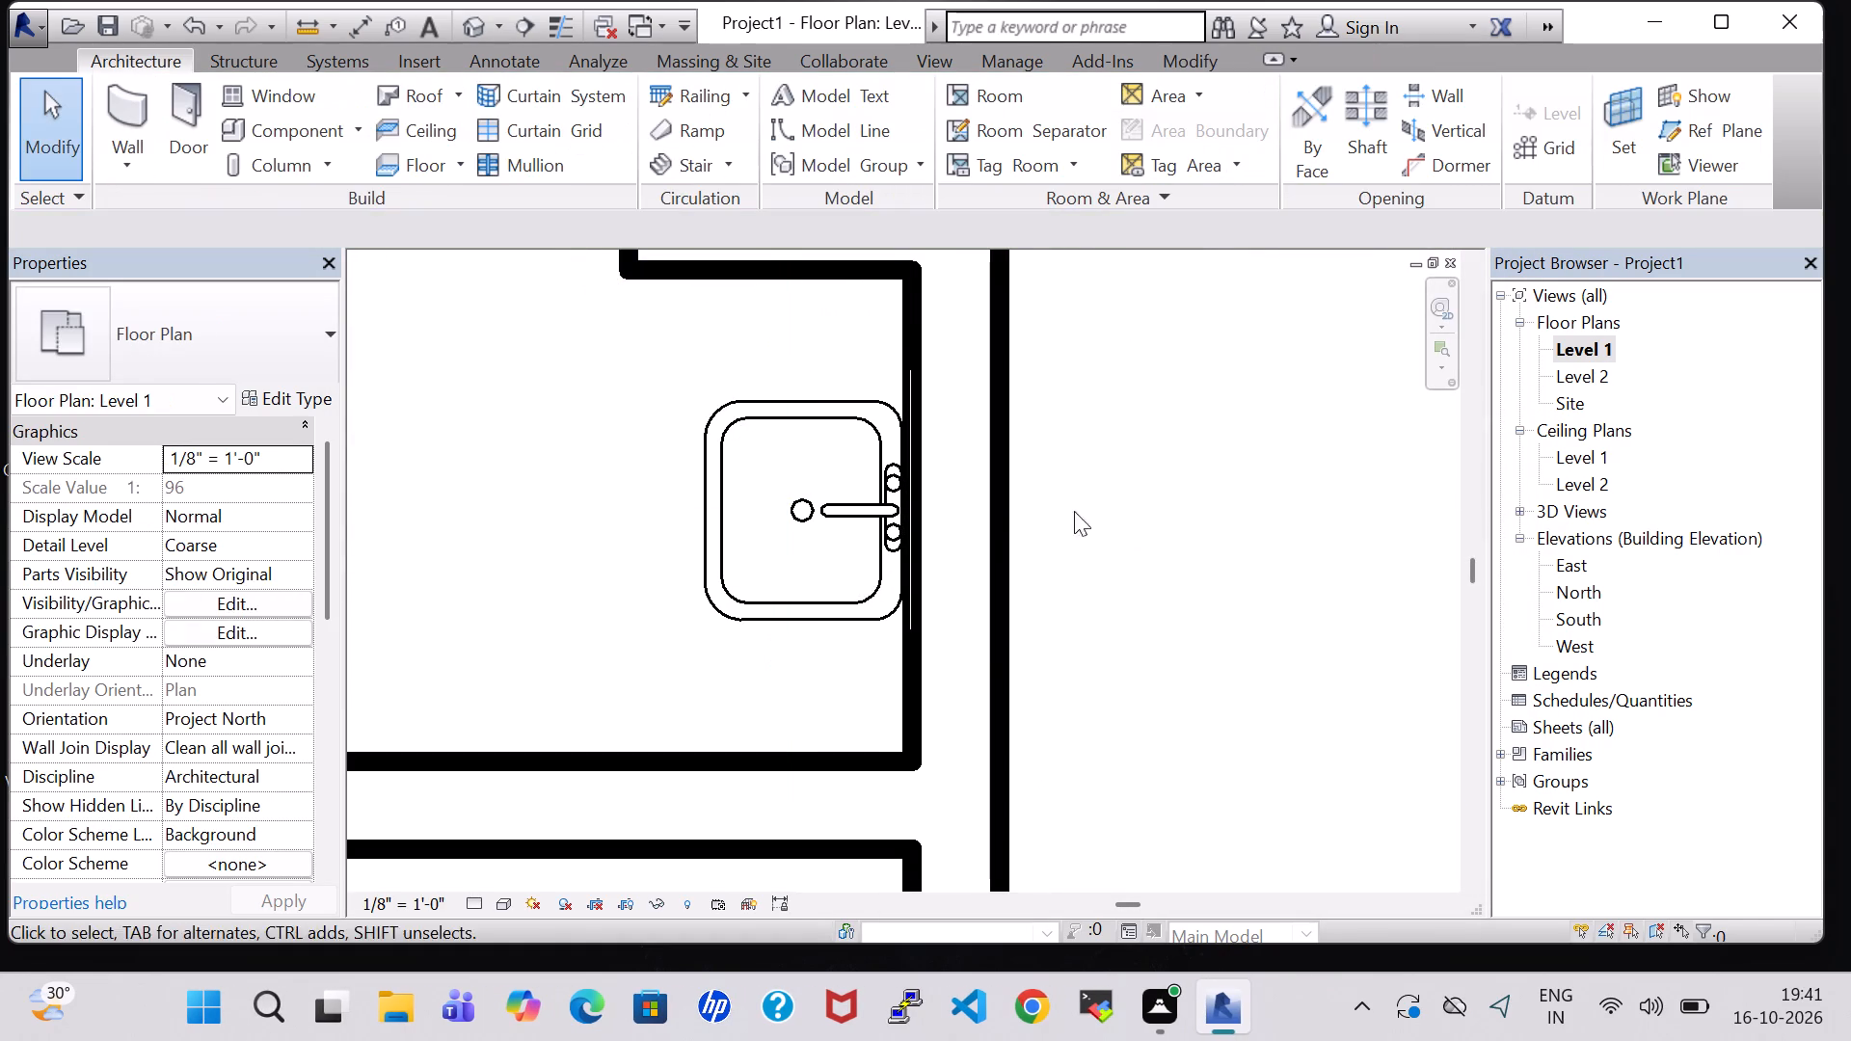
In the 3D view, raise the Mirror-Ellipse on the Bed Room 1 wall so it sits above the sink outside C-Toilet.
click(476, 37)
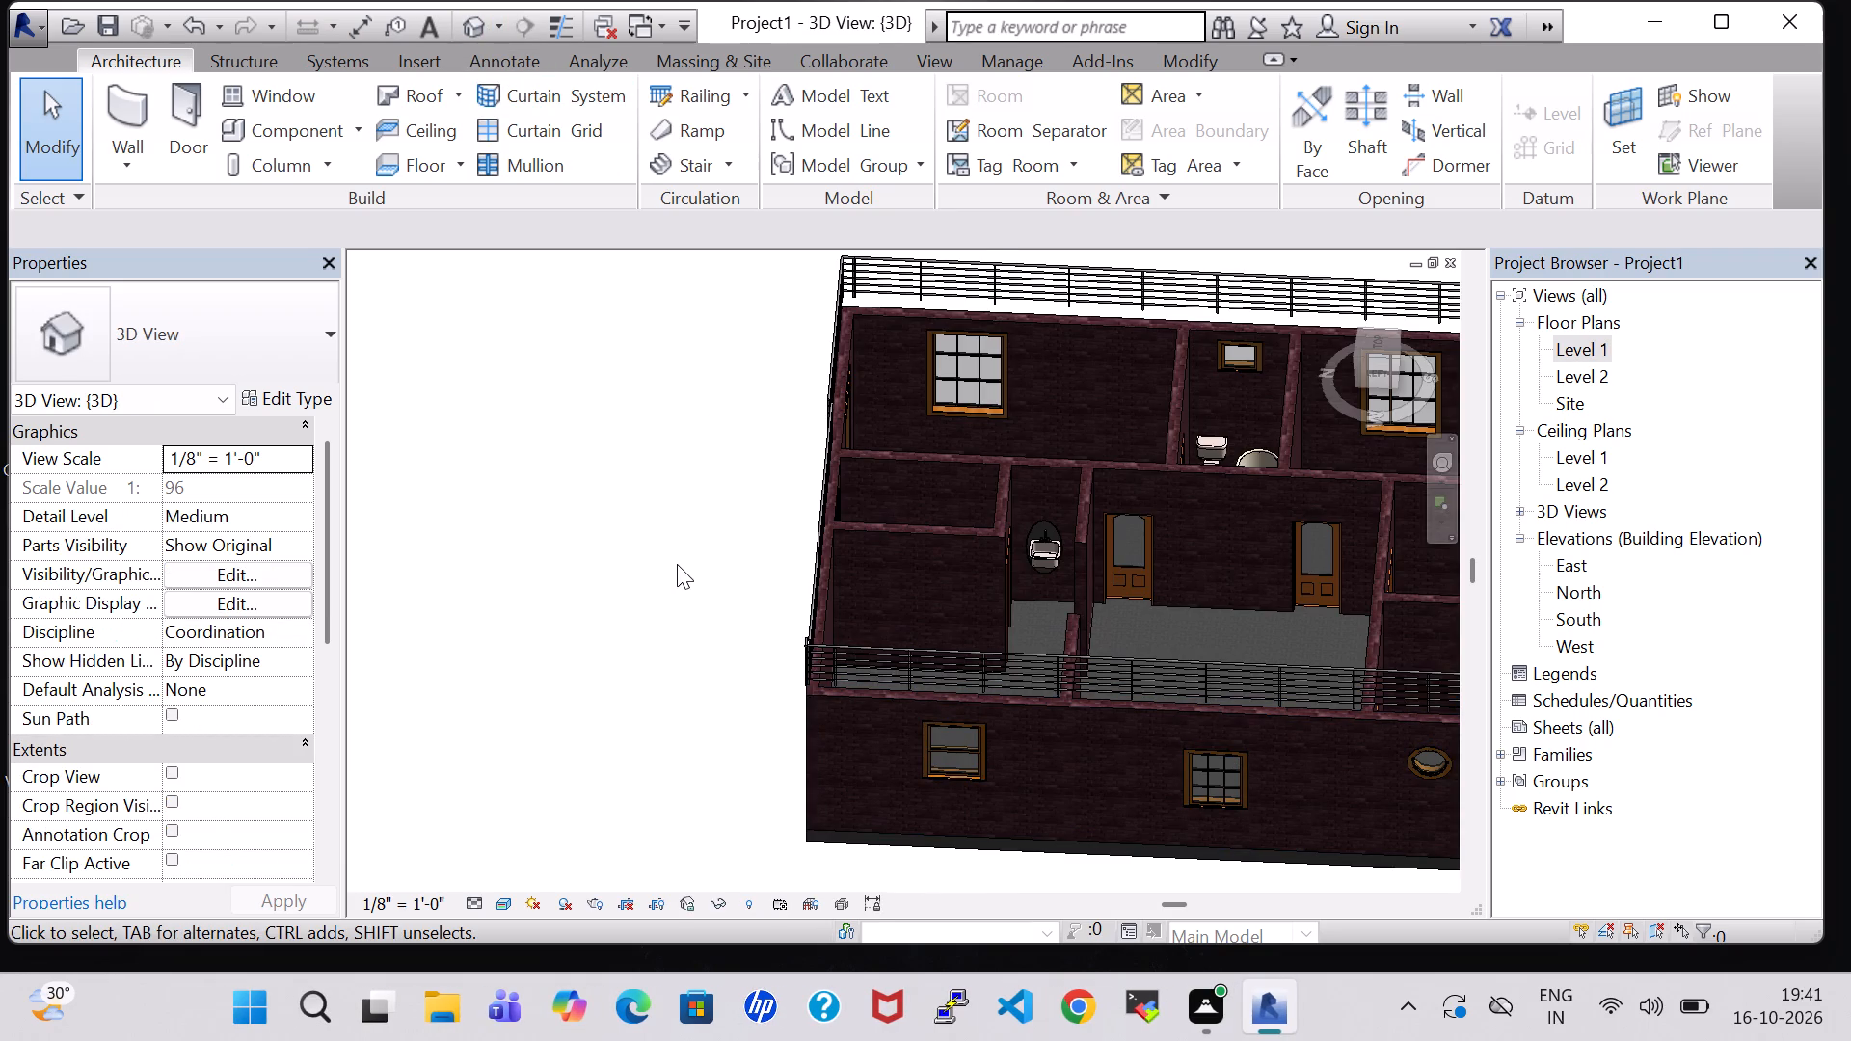
click(1048, 526)
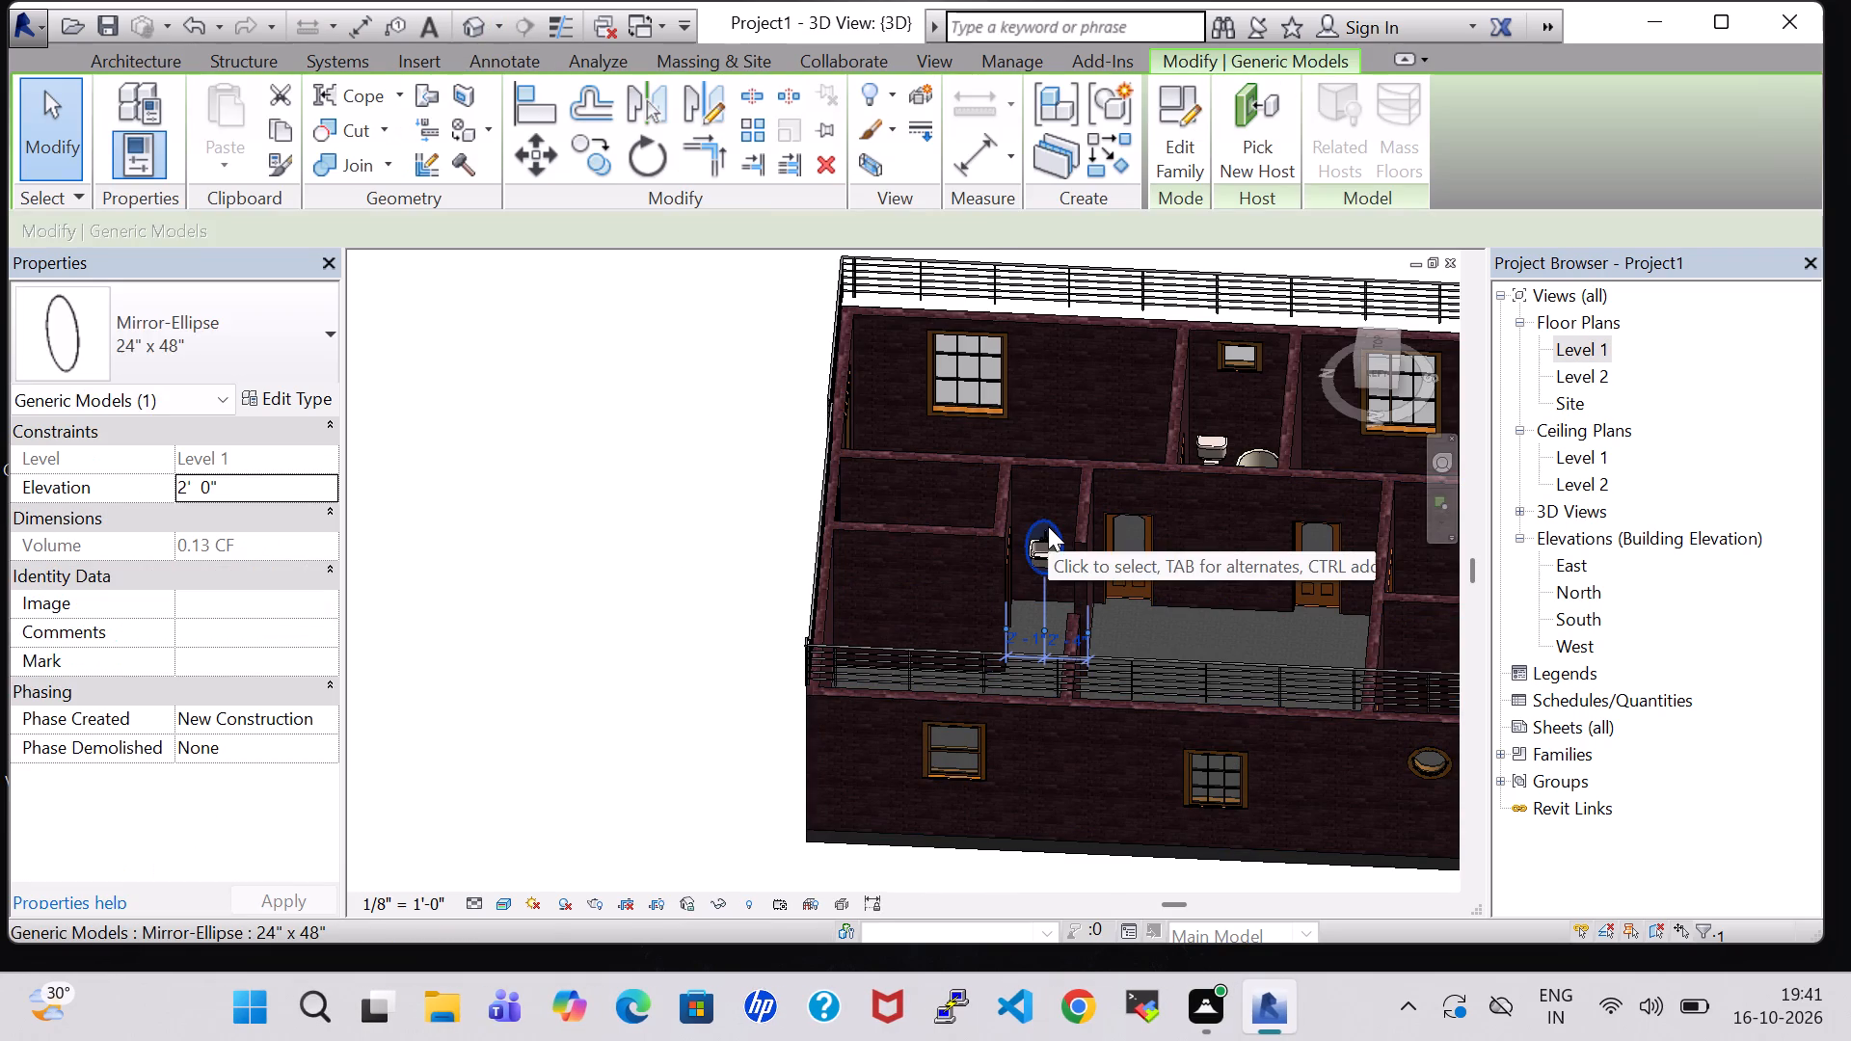
key(Up)
key(Up)
key(Up)
key(Up)
key(Up)
key(Up)
key(Up)
key(Up)
key(Up)
key(Up)
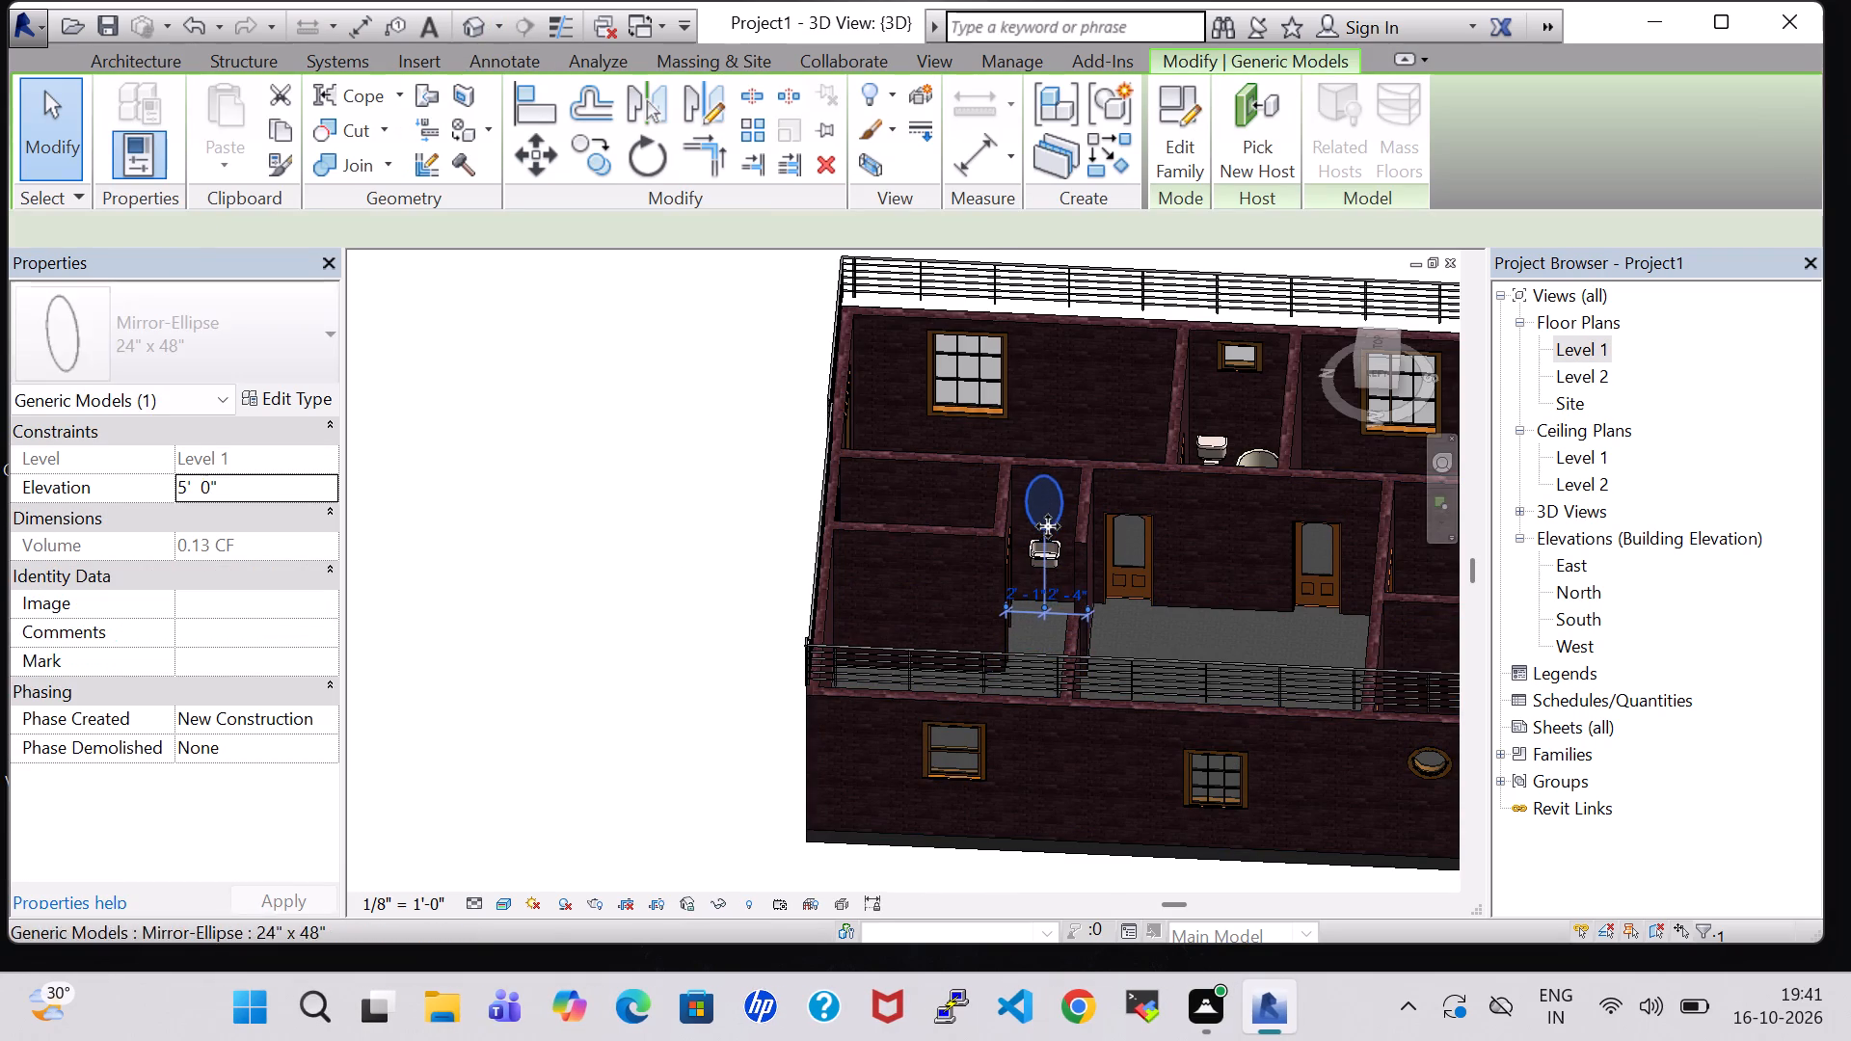
key(Up)
click(616, 554)
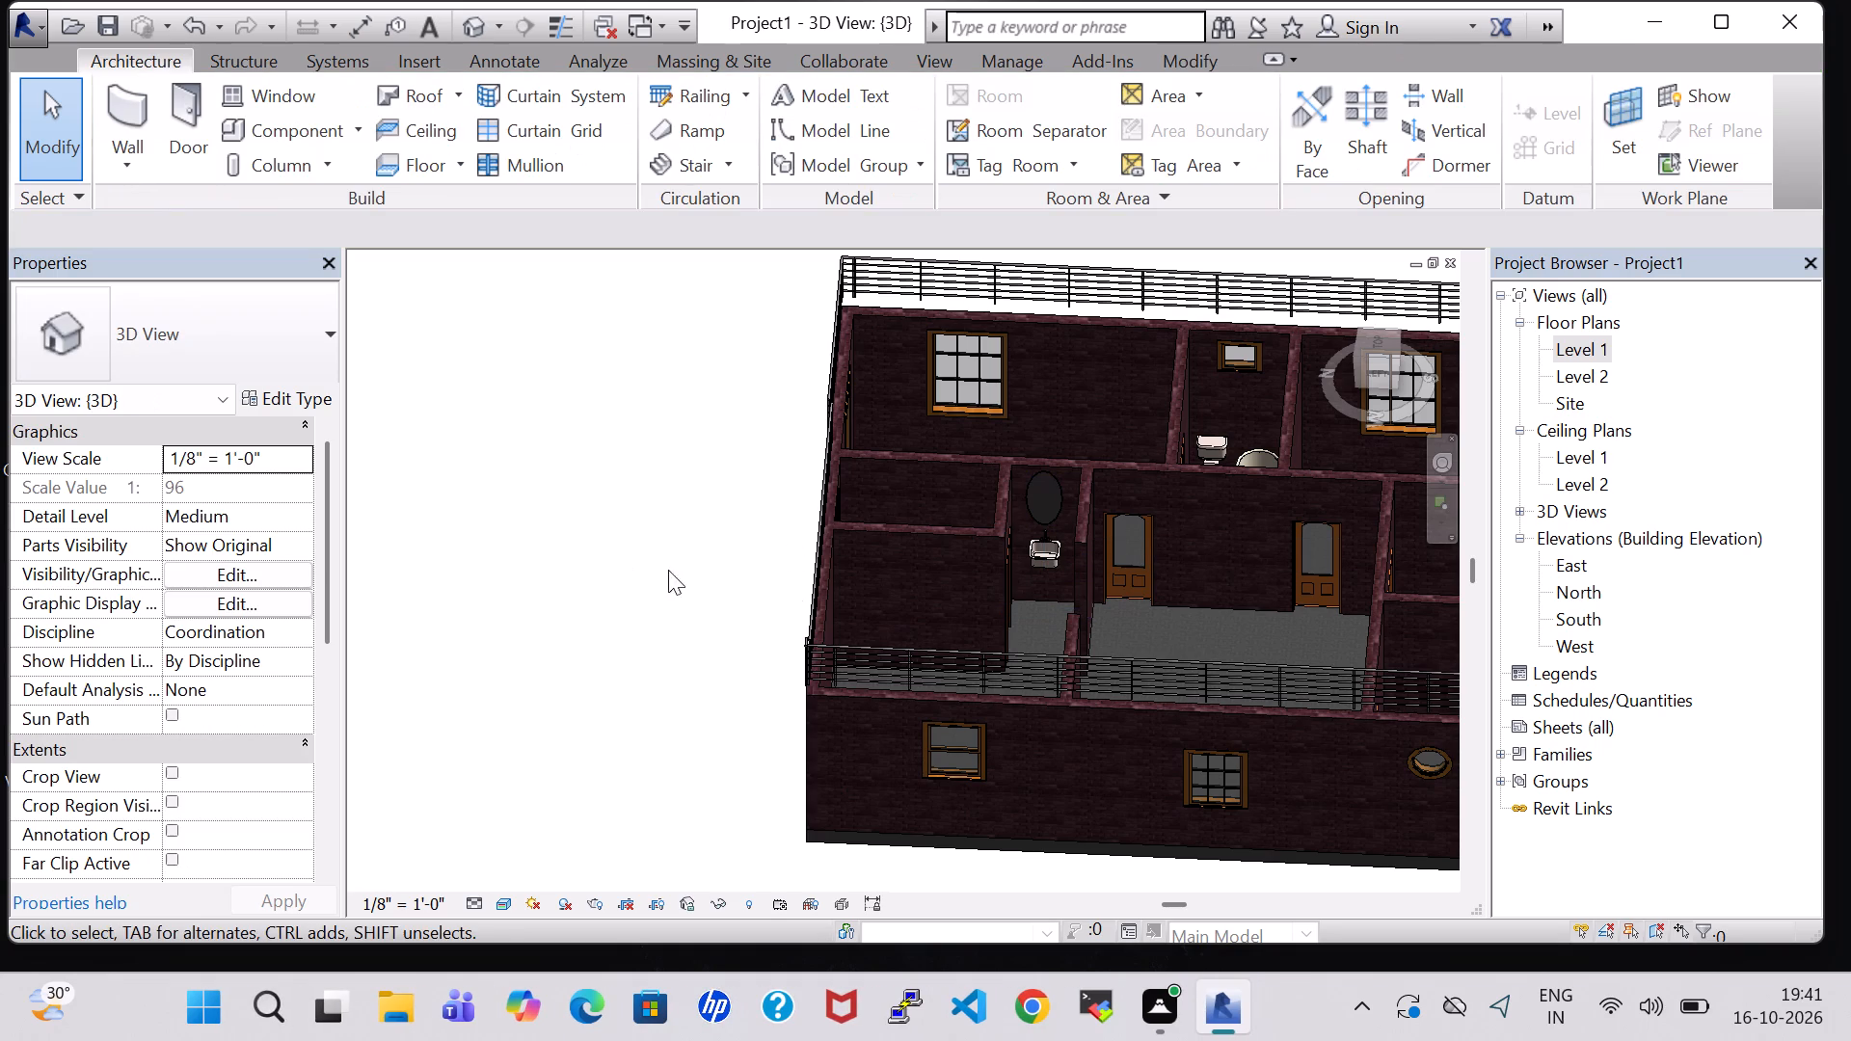
Lower the elliptical mirror to a 5'-6" elevation and nudge it one increment toward the Hall partition, centring it over the sink.
shift+scroll(1251, 638, up, 1)
shift+middle_drag(1251, 638, 1276, 531)
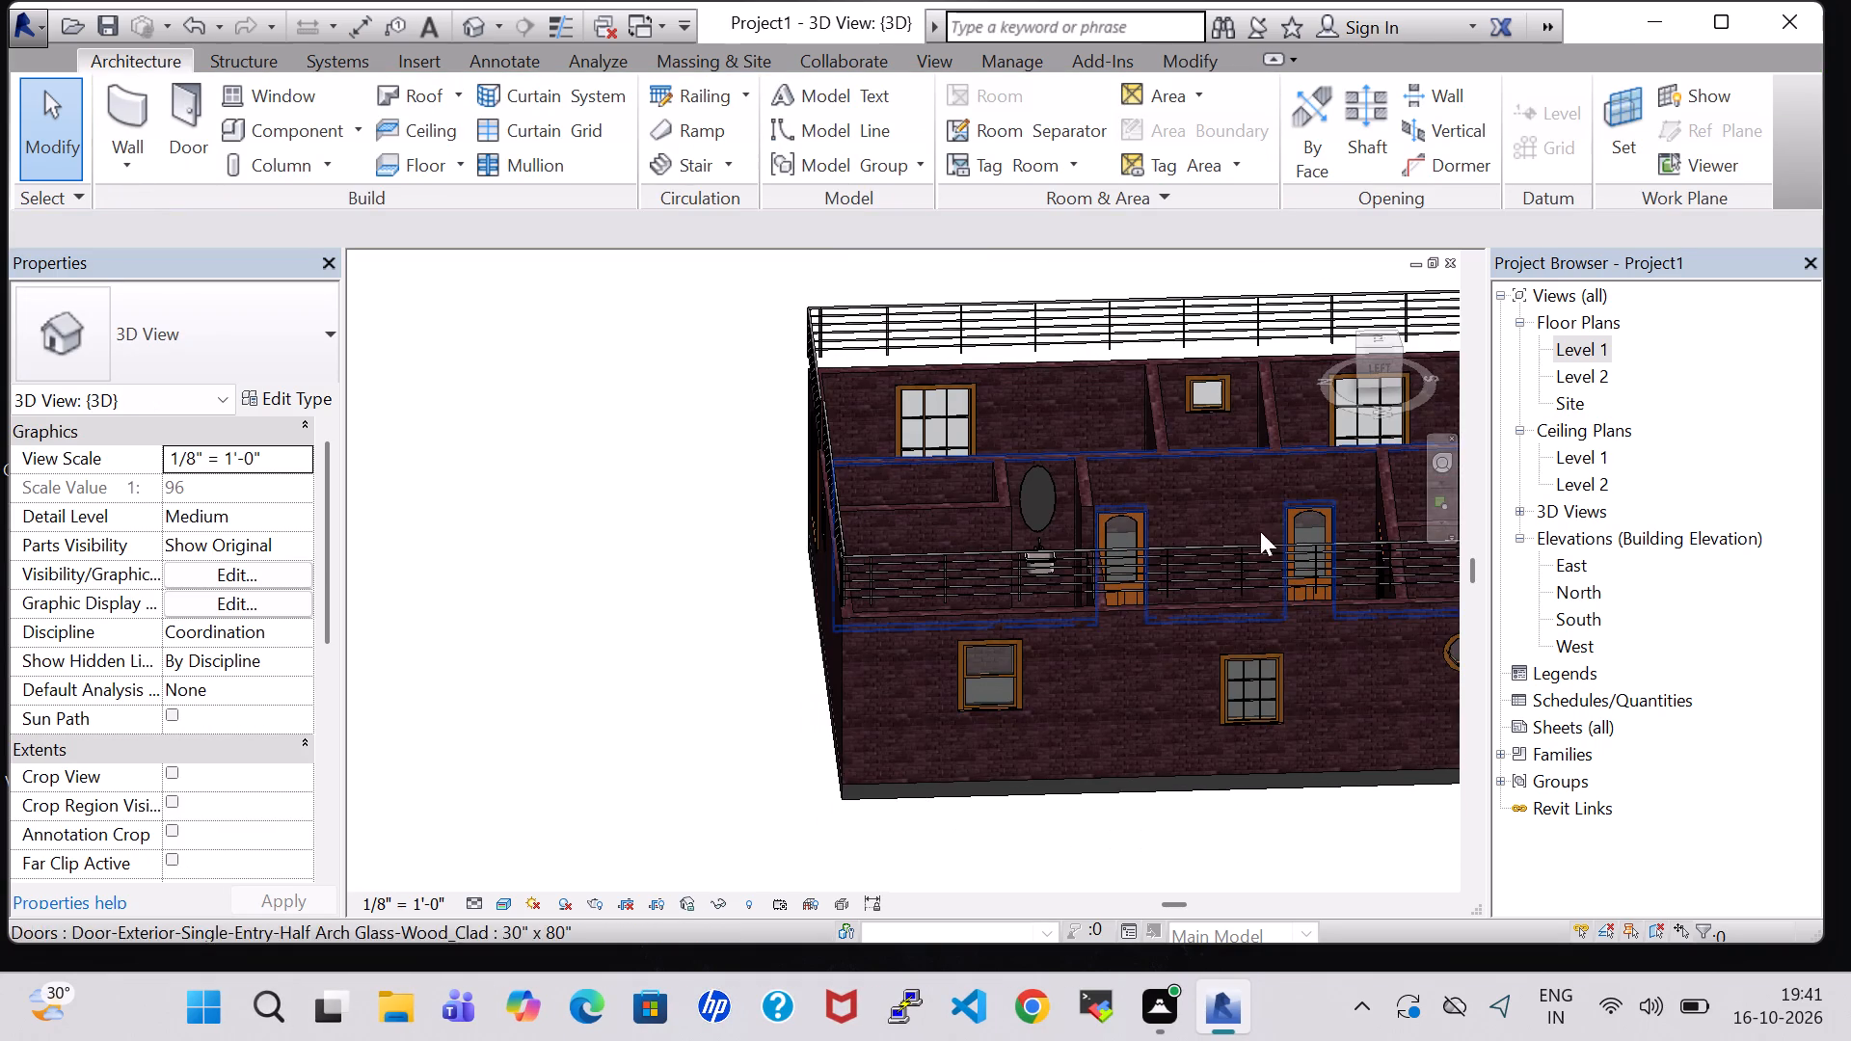
scroll(1045, 494, up, 10)
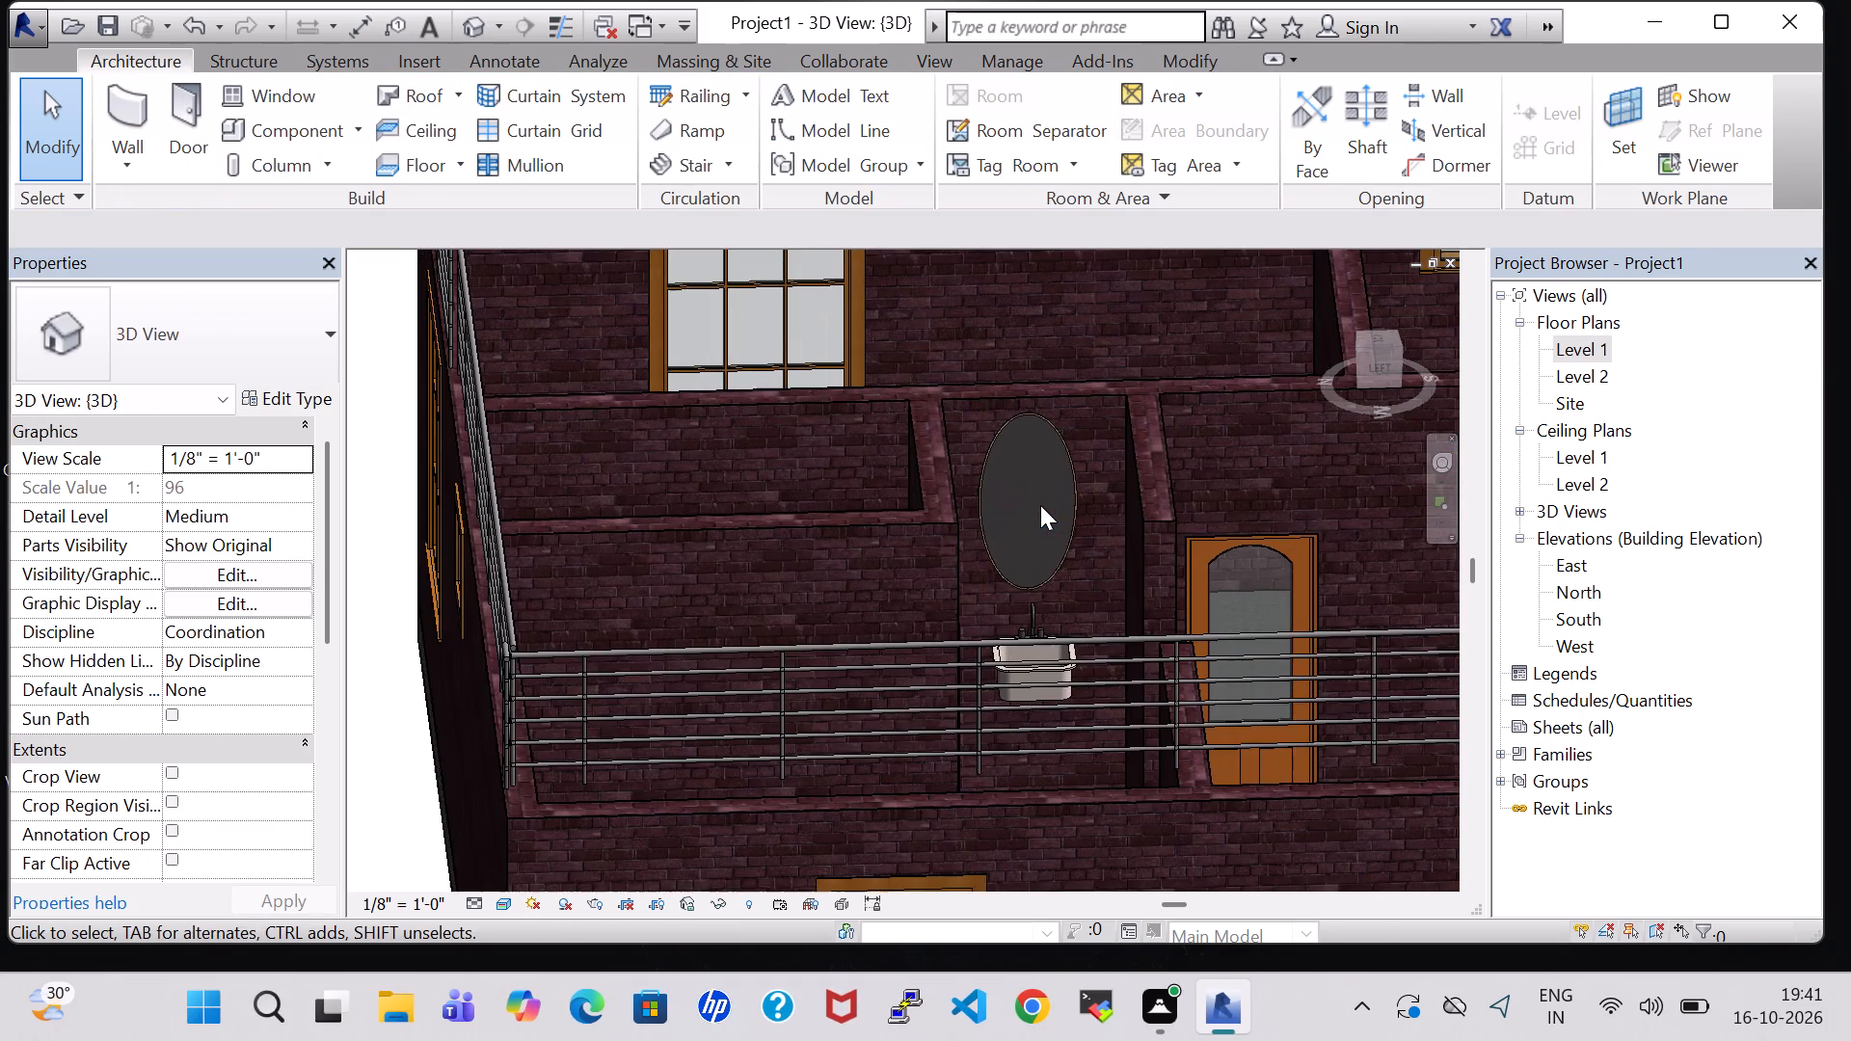
click(1040, 505)
key(Down)
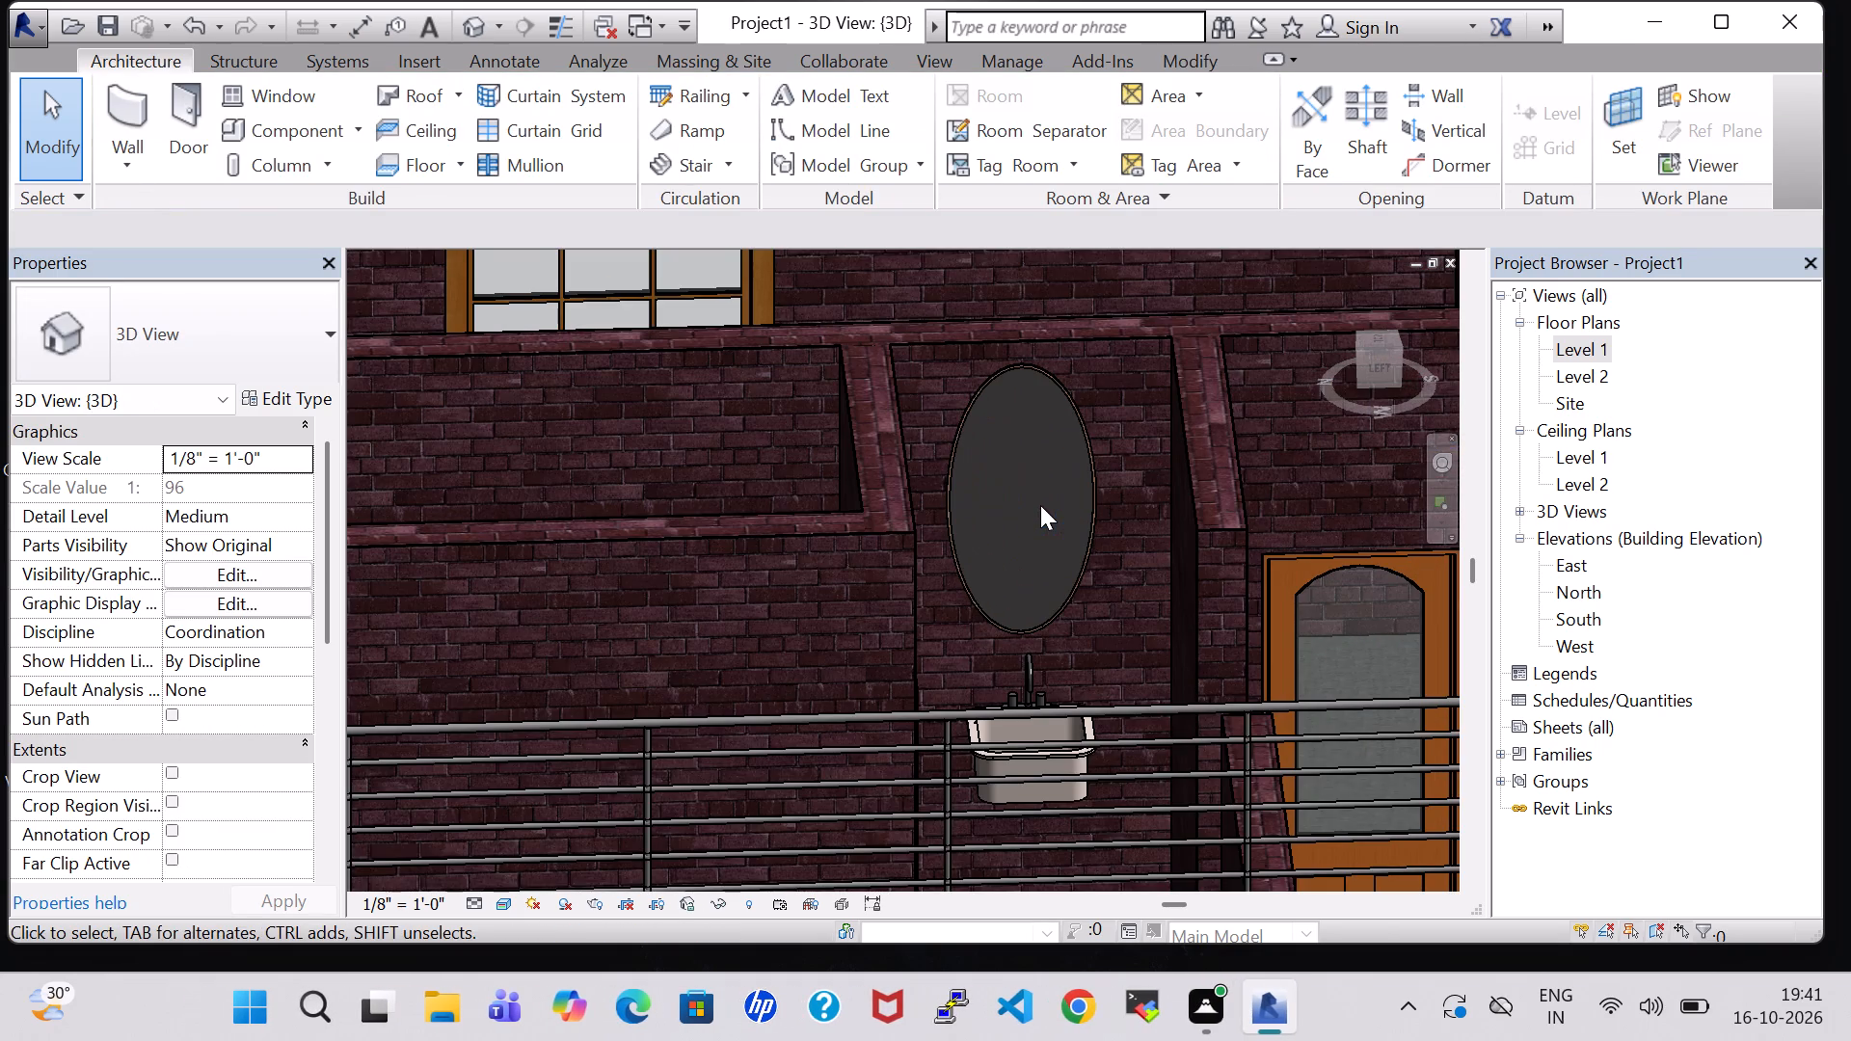
click(1066, 403)
key(Down)
key(Down)
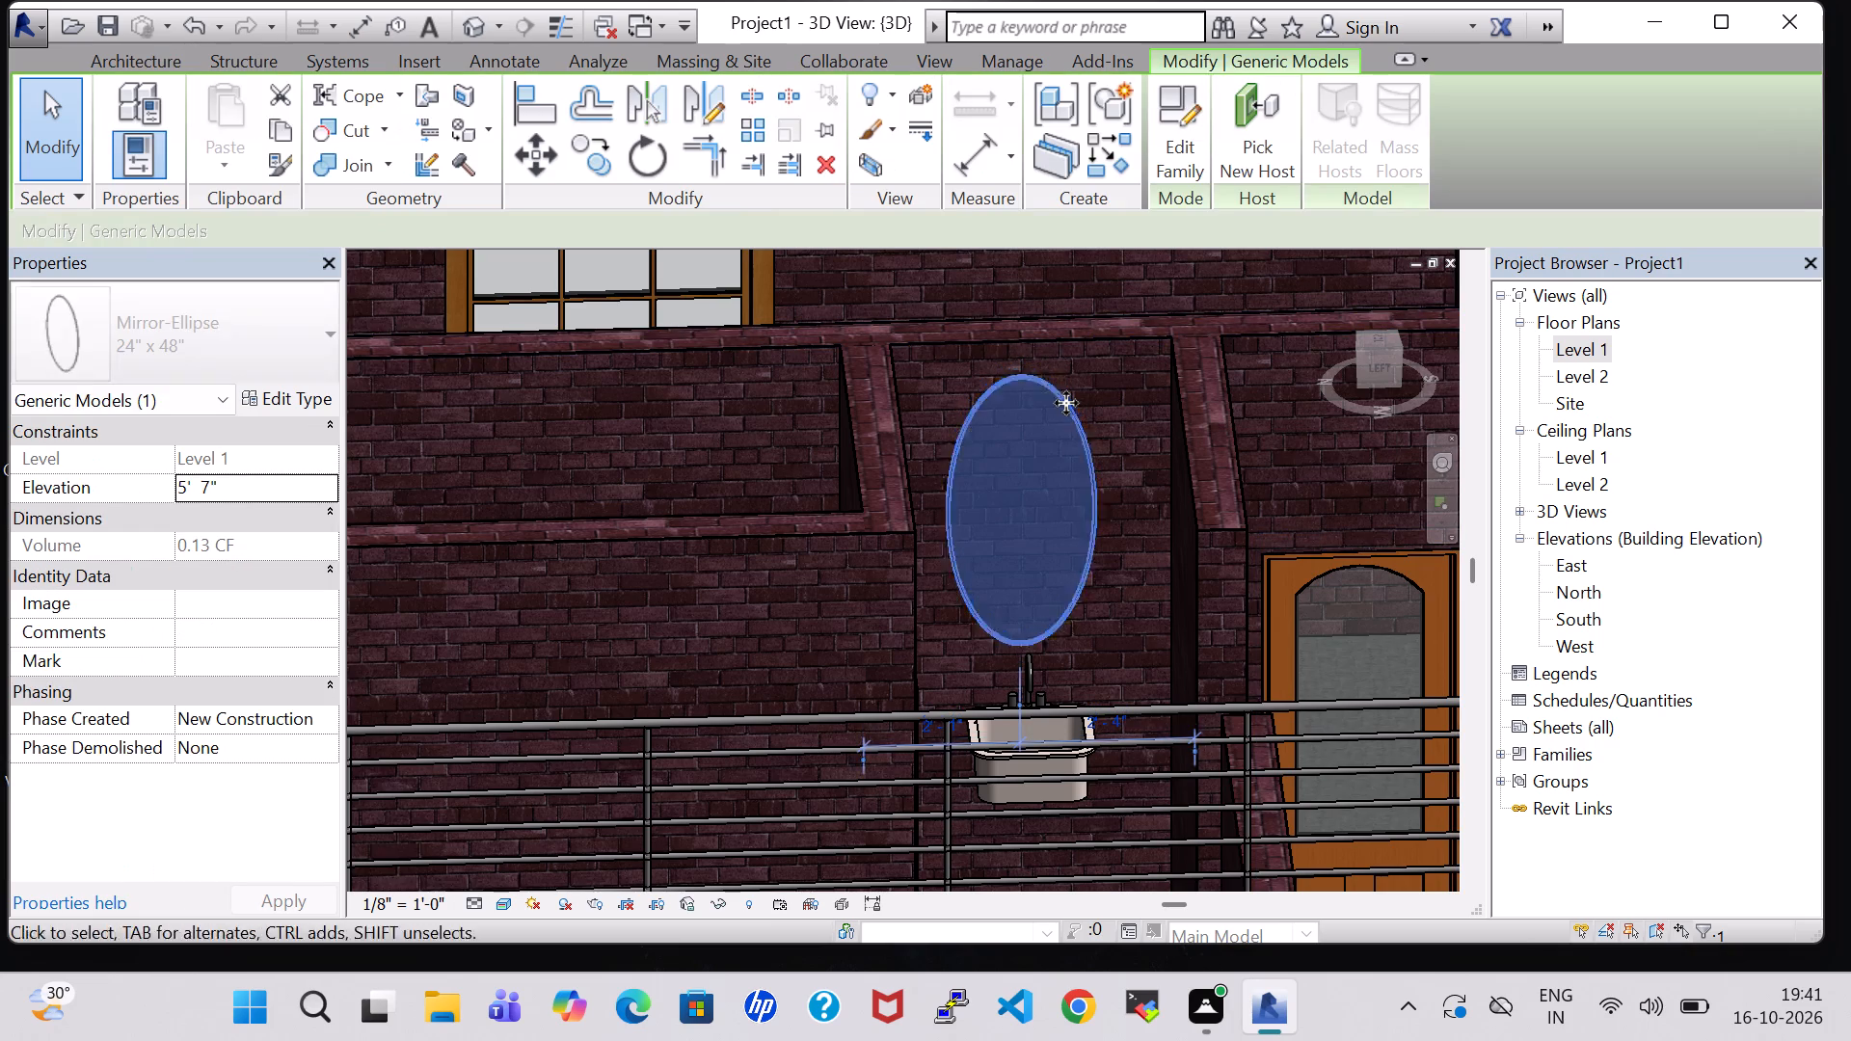
key(Right)
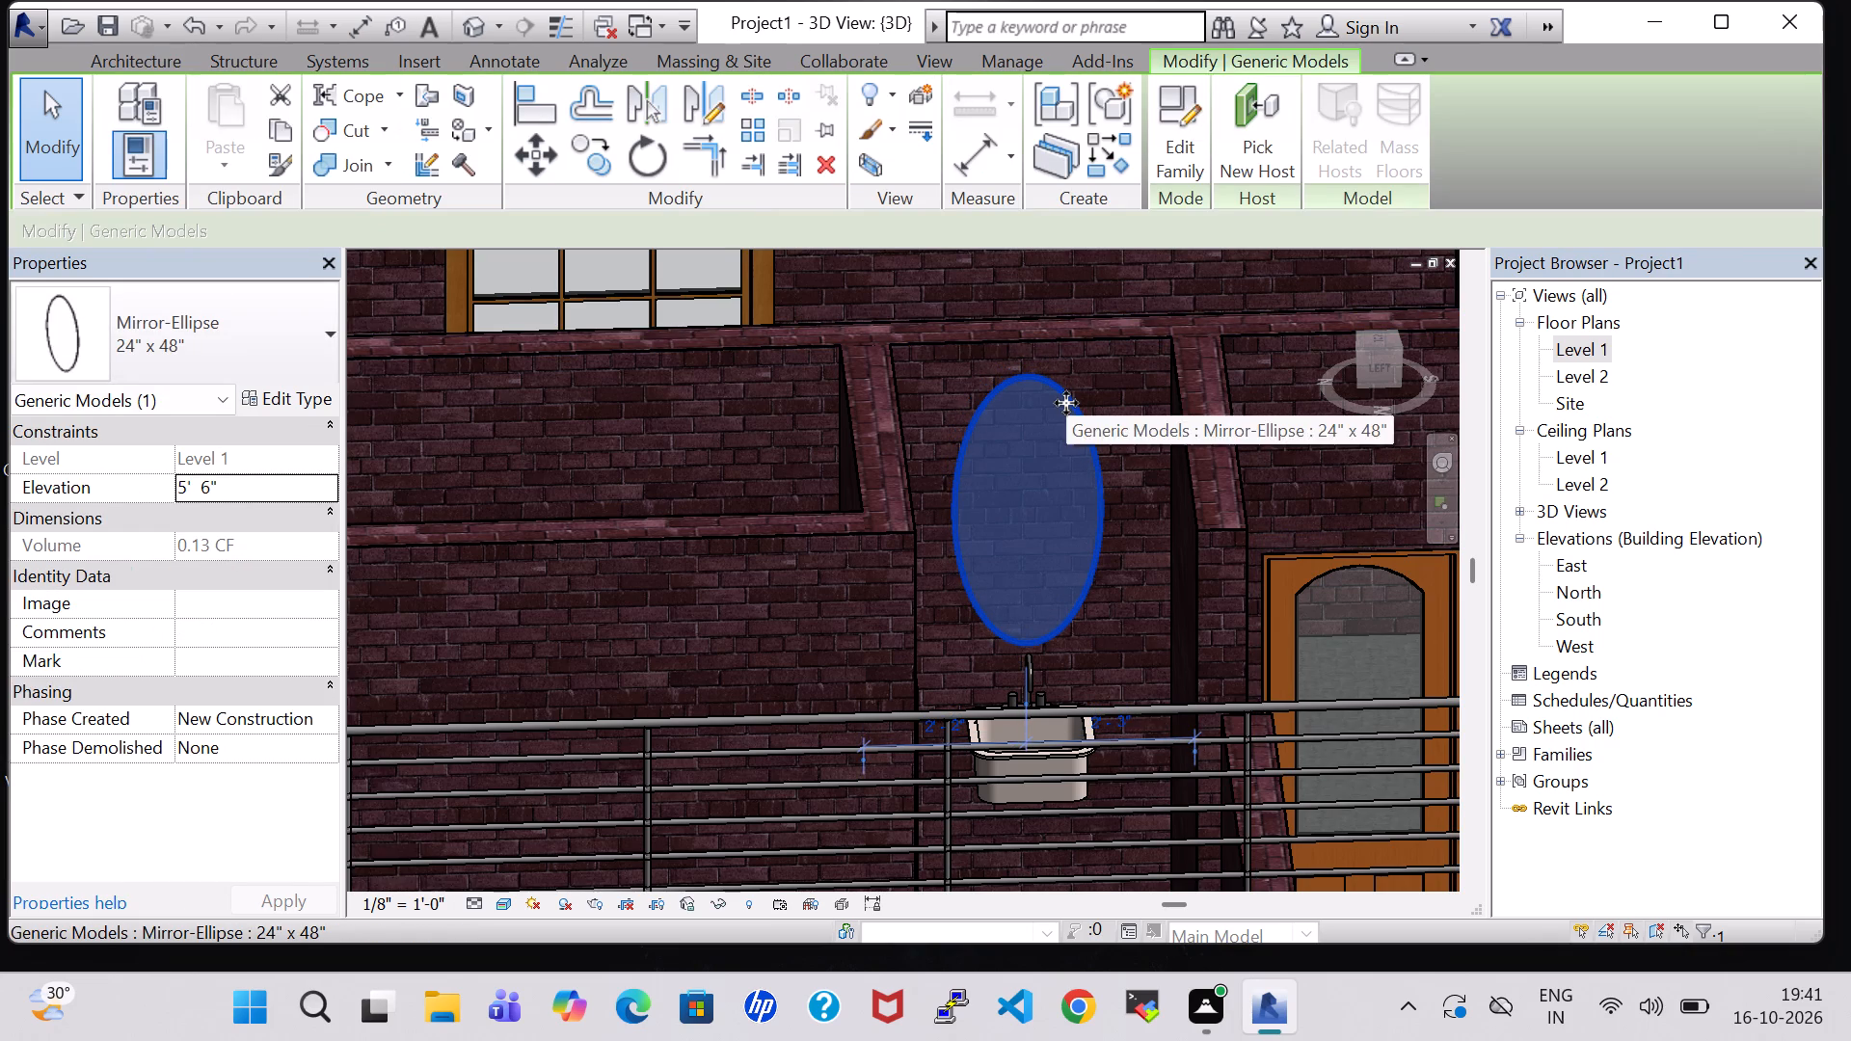
Examine the raised mirror, sinks and toilet fixtures in the 3D view from above and from opposite sides of the house.
scroll(725, 610, down, 3)
scroll(955, 849, down, 3)
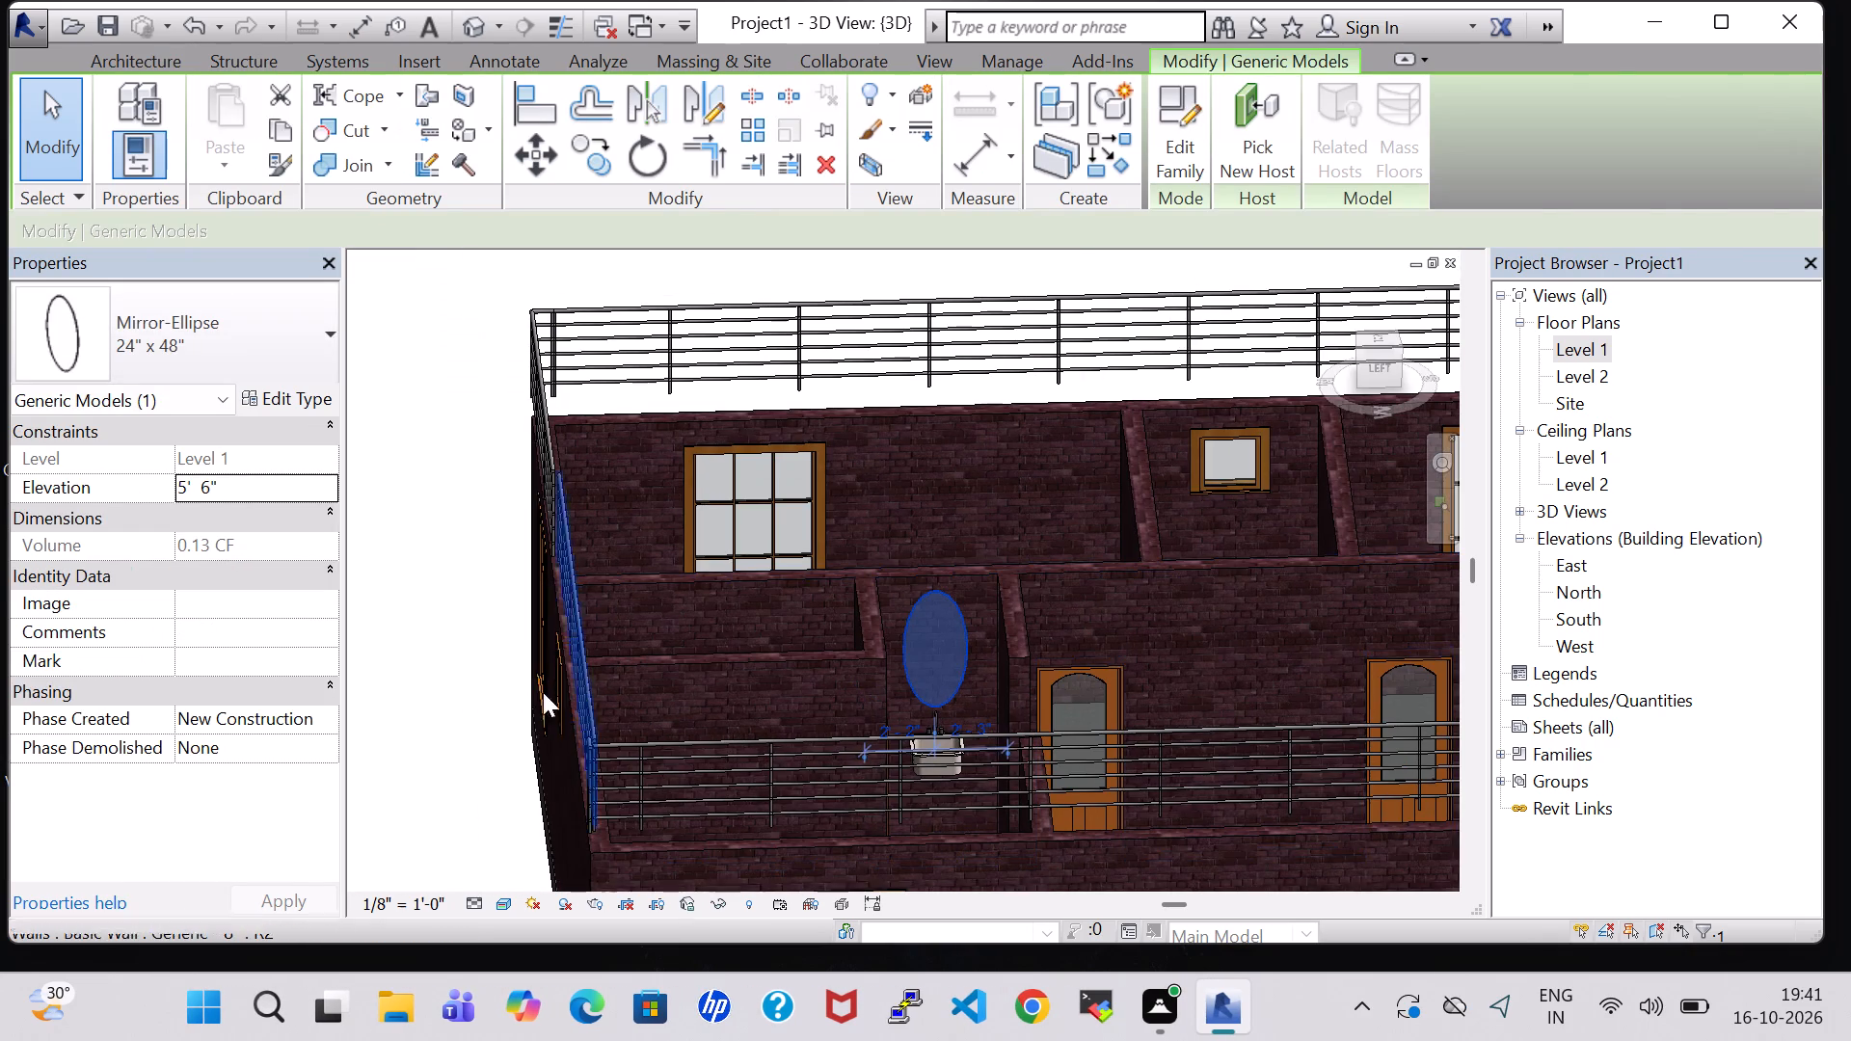
click(471, 708)
shift+middle_drag(1003, 530, 922, 797)
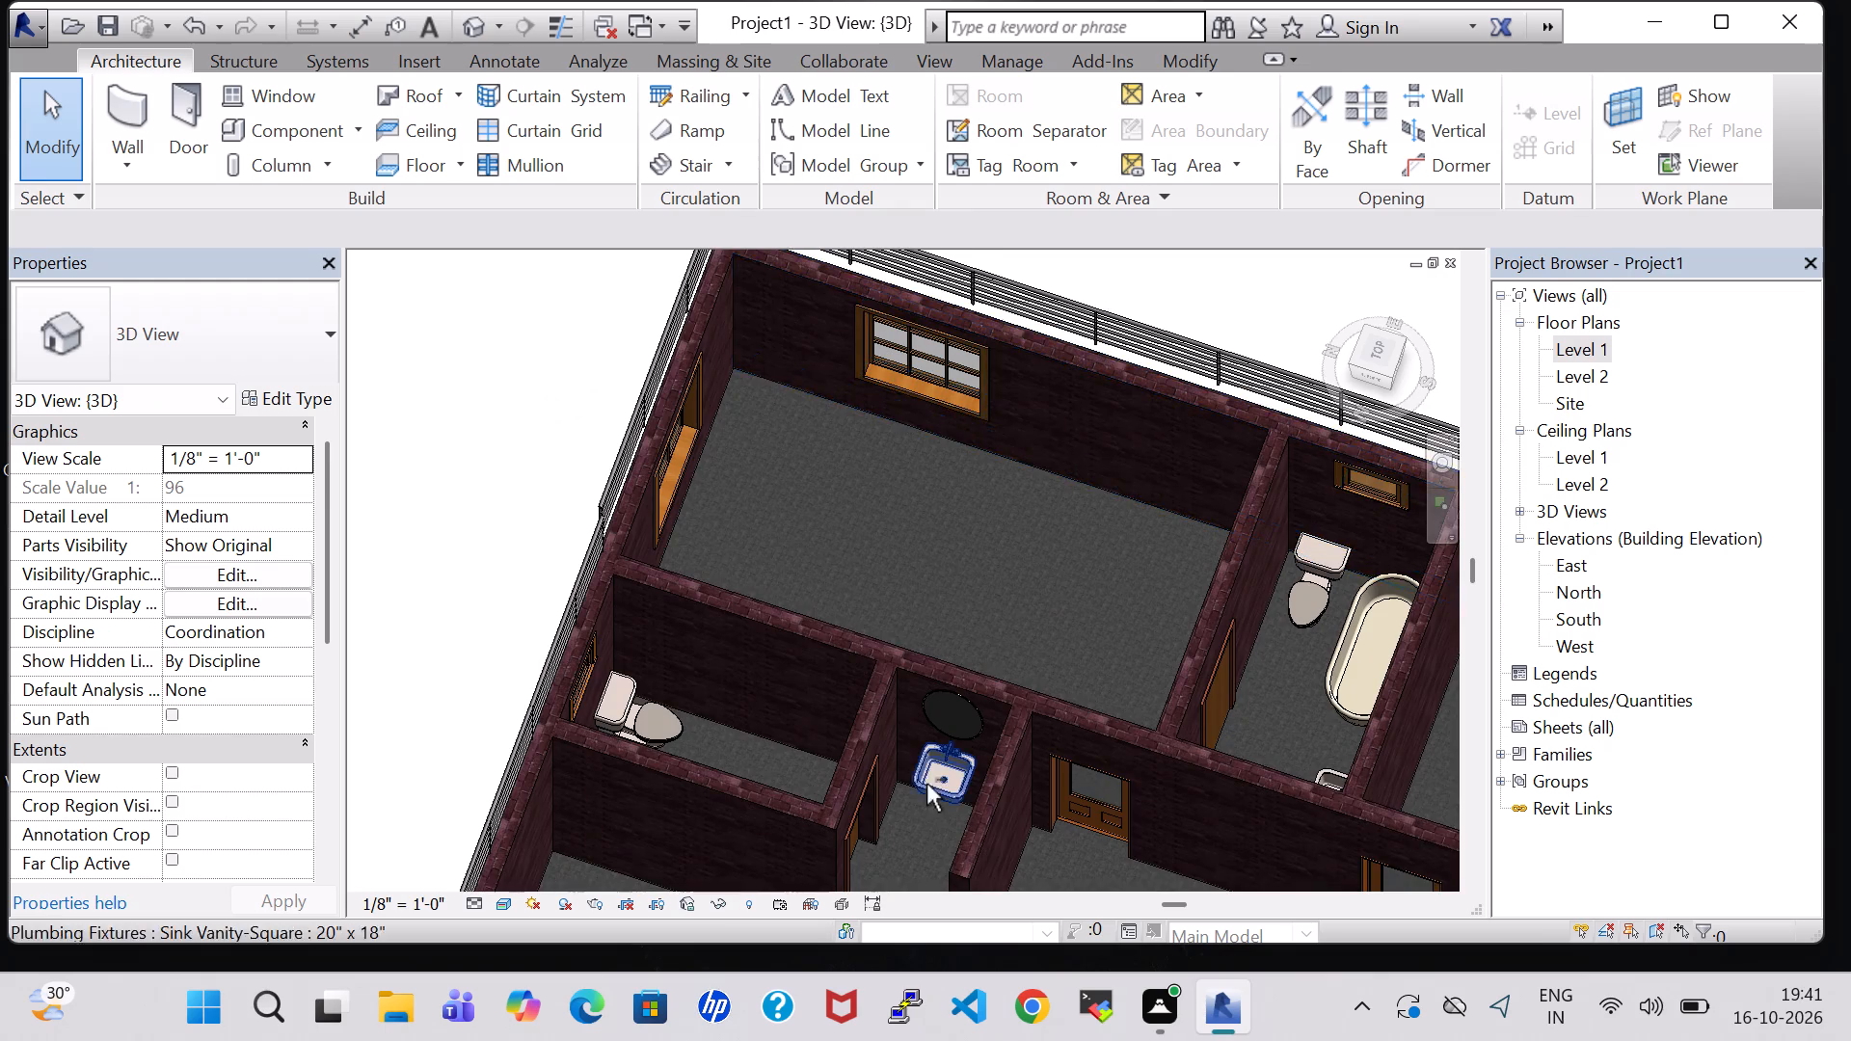
scroll(930, 700, down, 1)
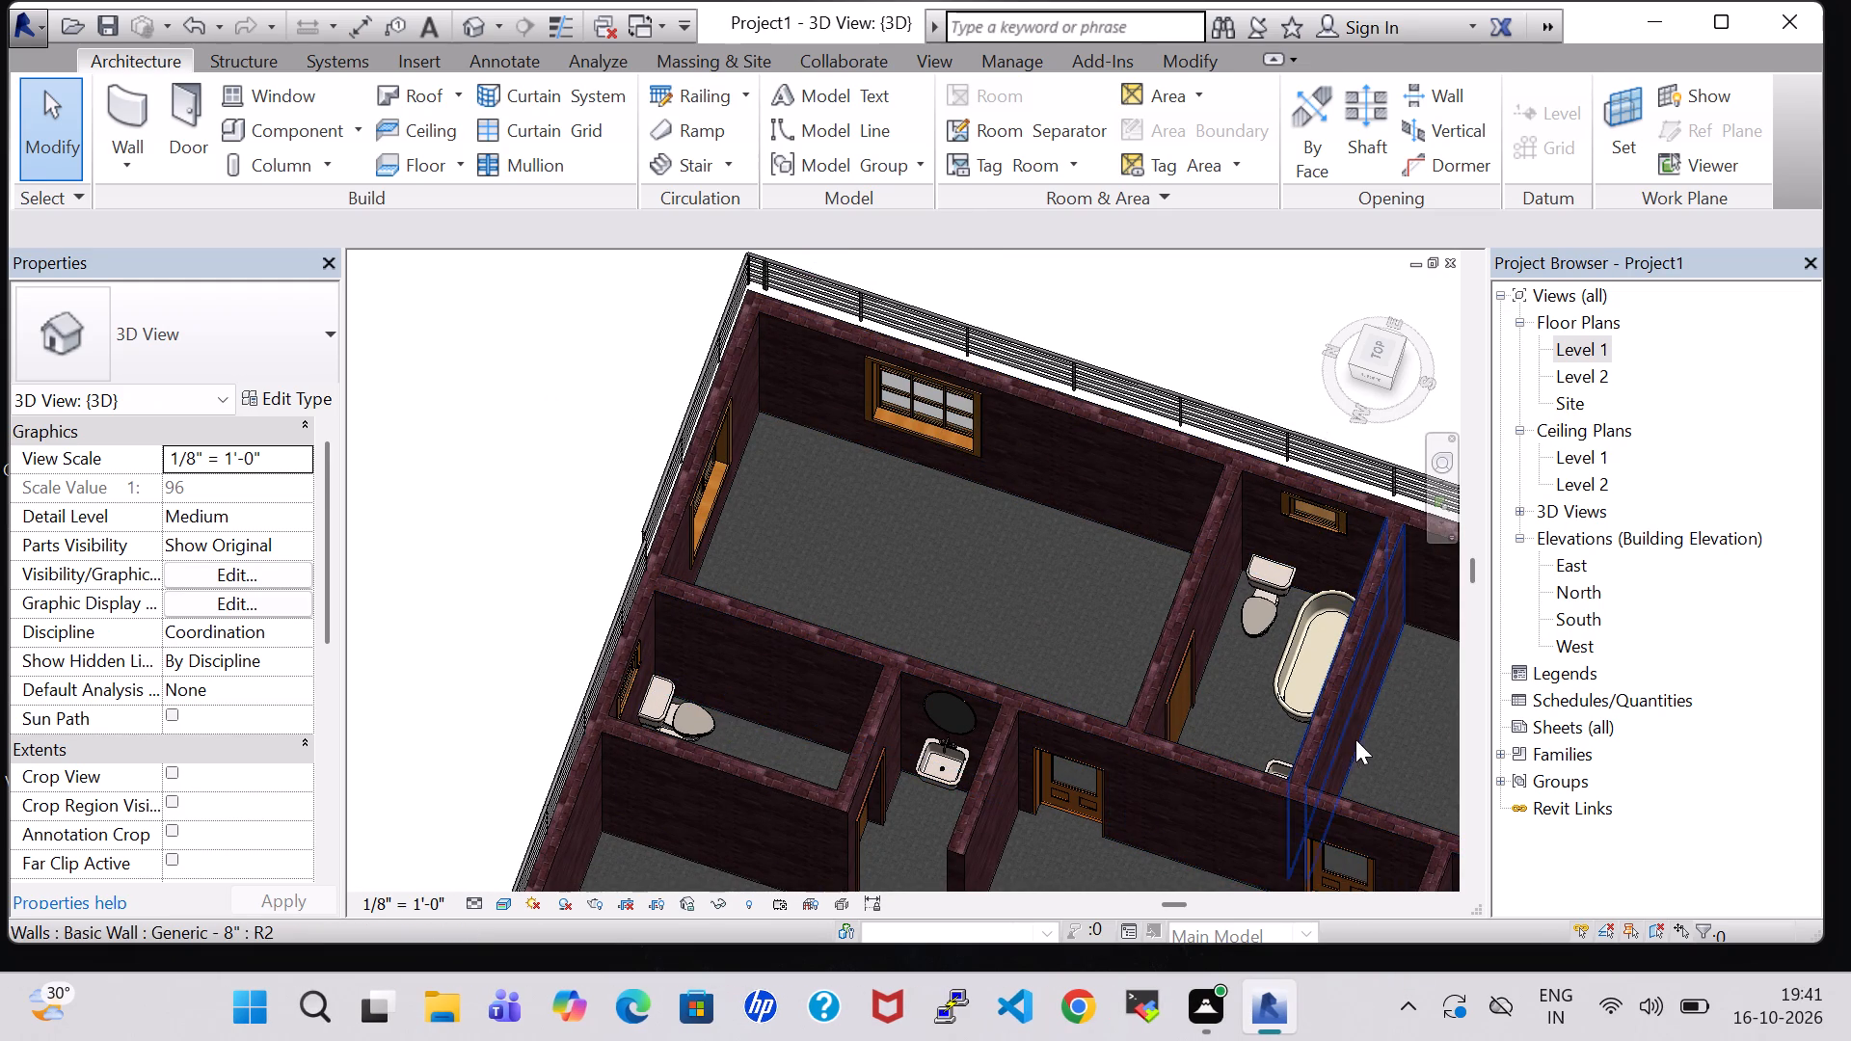
shift+middle_drag(524, 547, 599, 576)
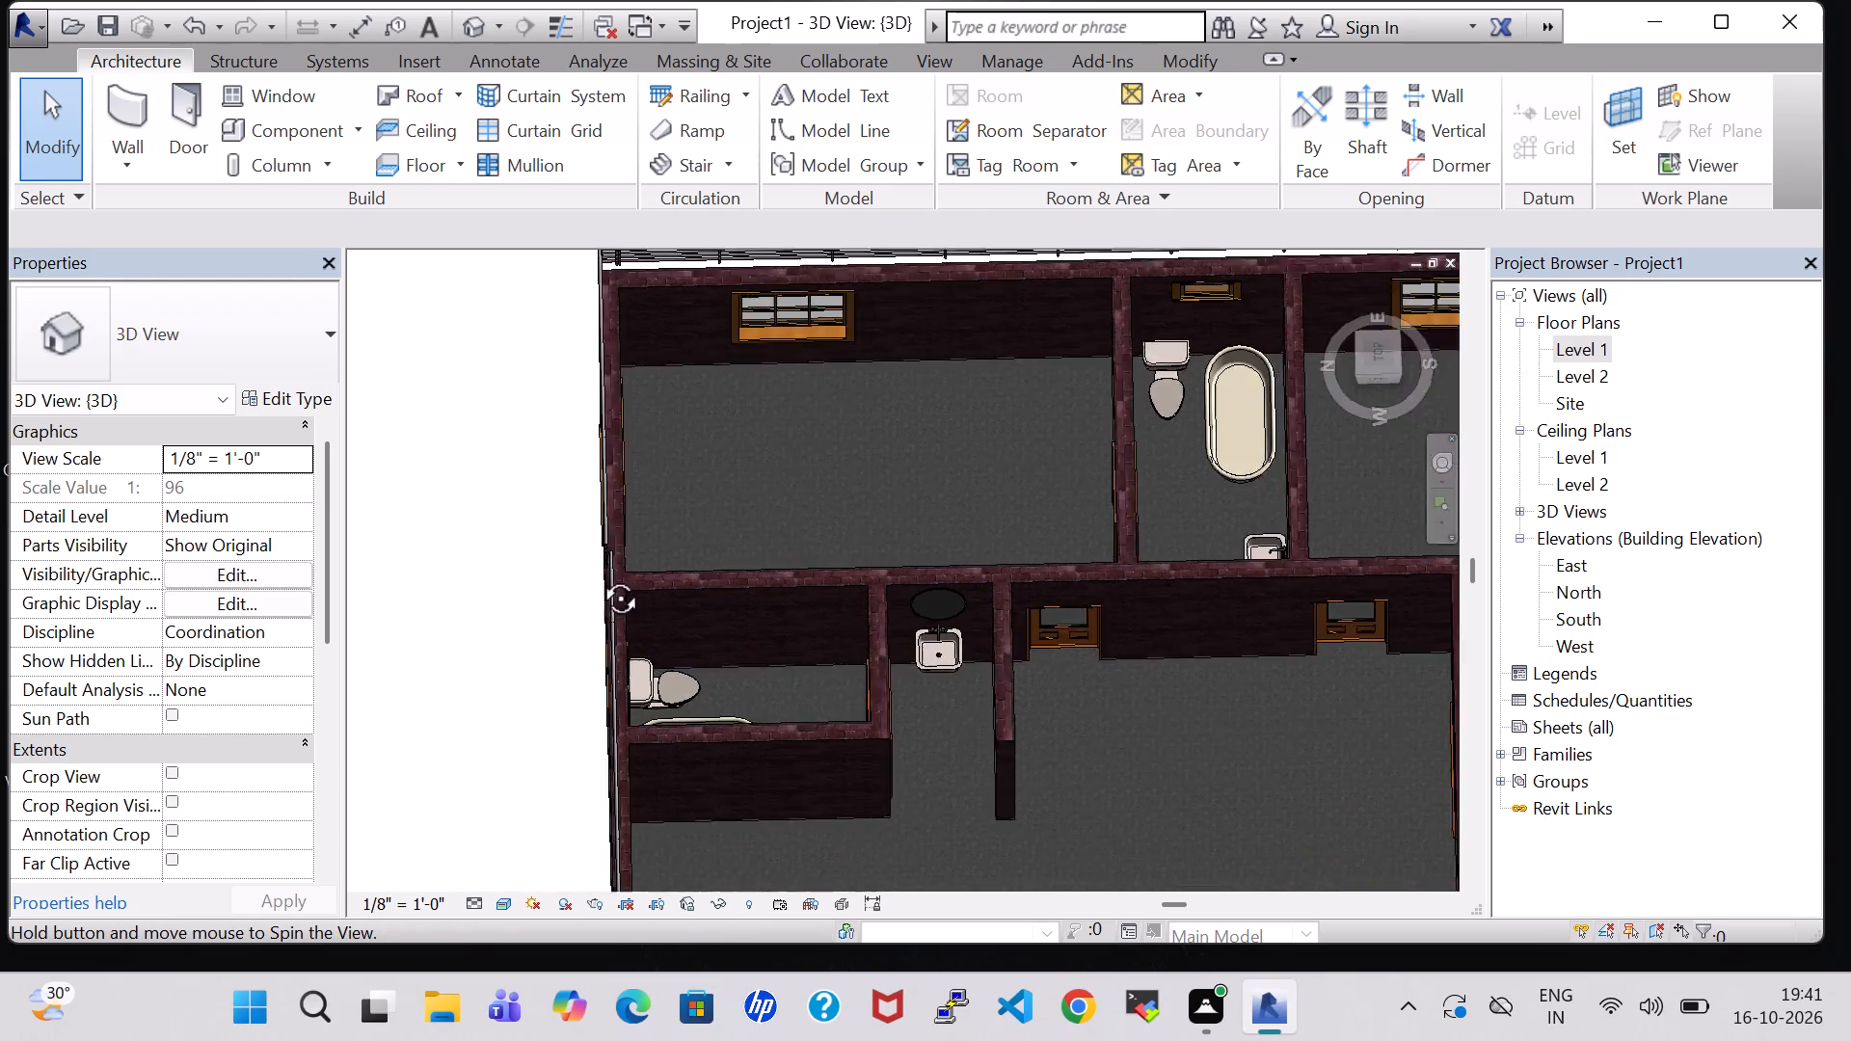
shift+middle_drag(599, 576, 735, 588)
middle_drag(658, 404, 864, 898)
shift+middle_drag(1167, 724, 1270, 578)
shift+middle_drag(1026, 856, 1157, 809)
middle_drag(785, 761, 1097, 610)
shift+middle_drag(1069, 656, 1053, 707)
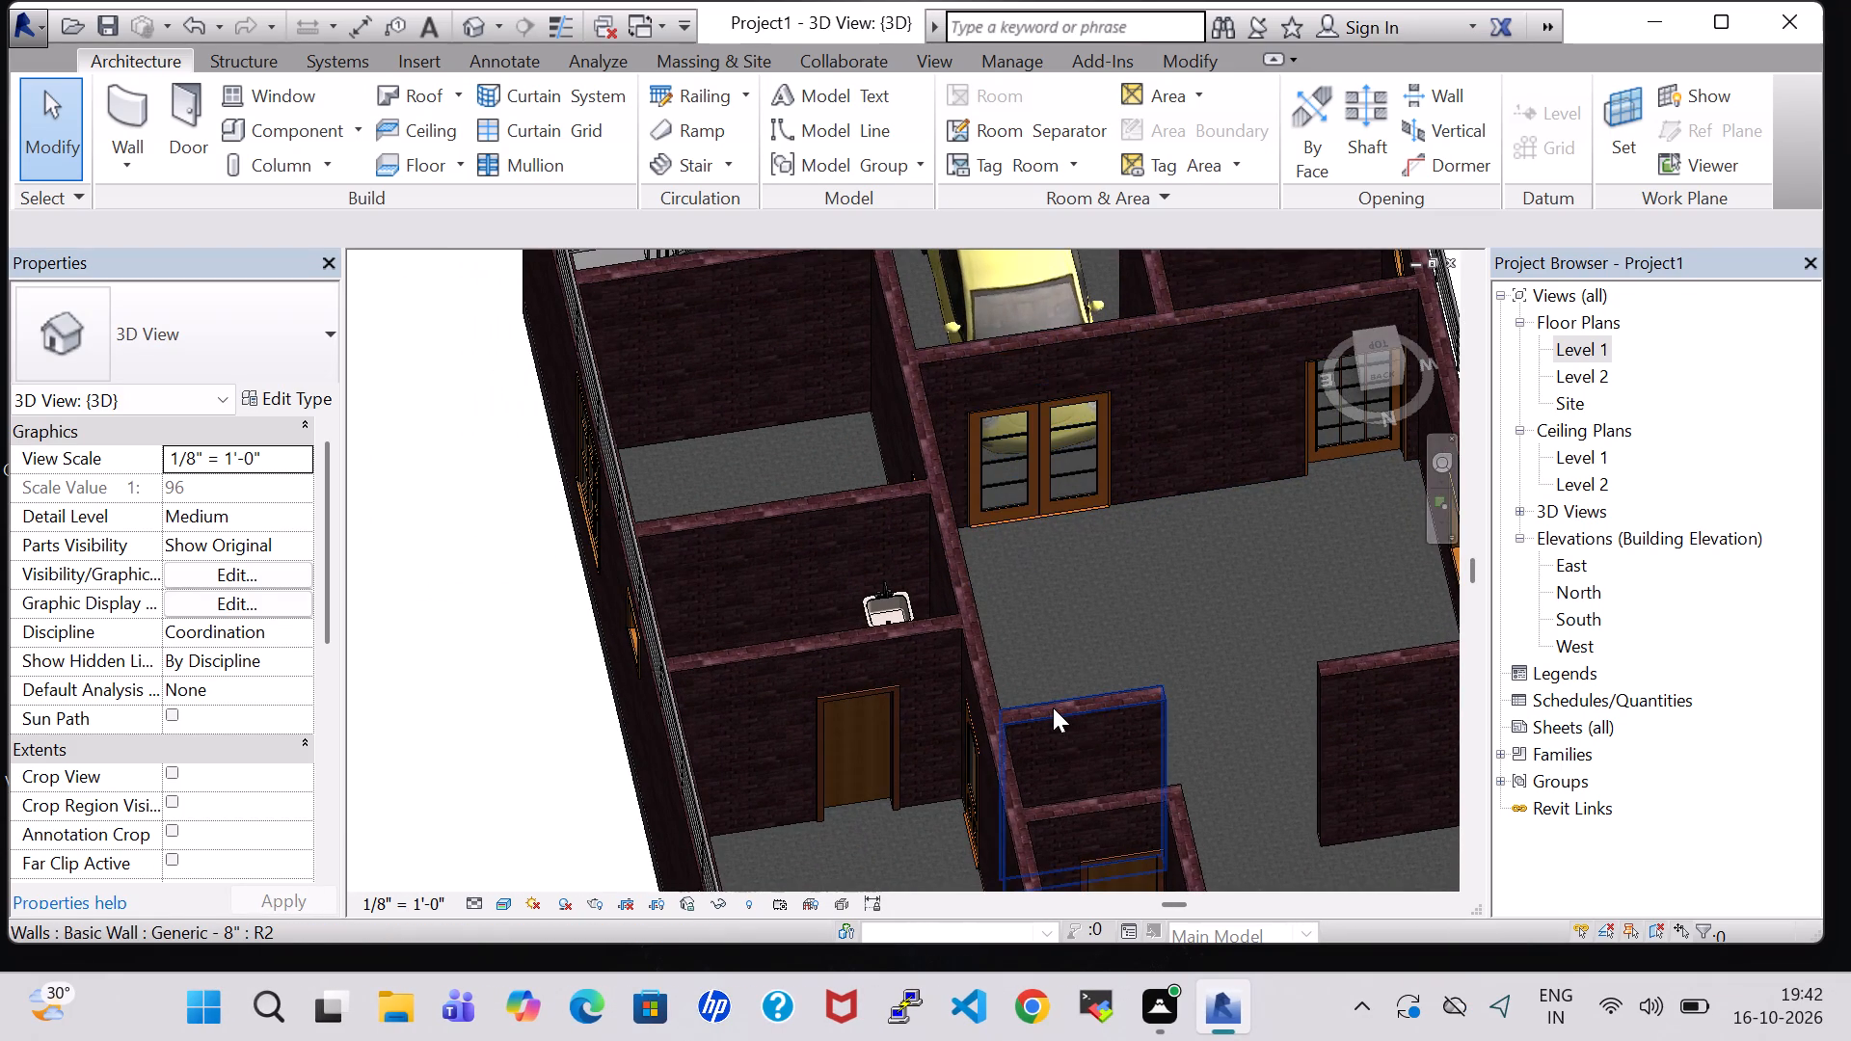
scroll(1053, 627, down, 1)
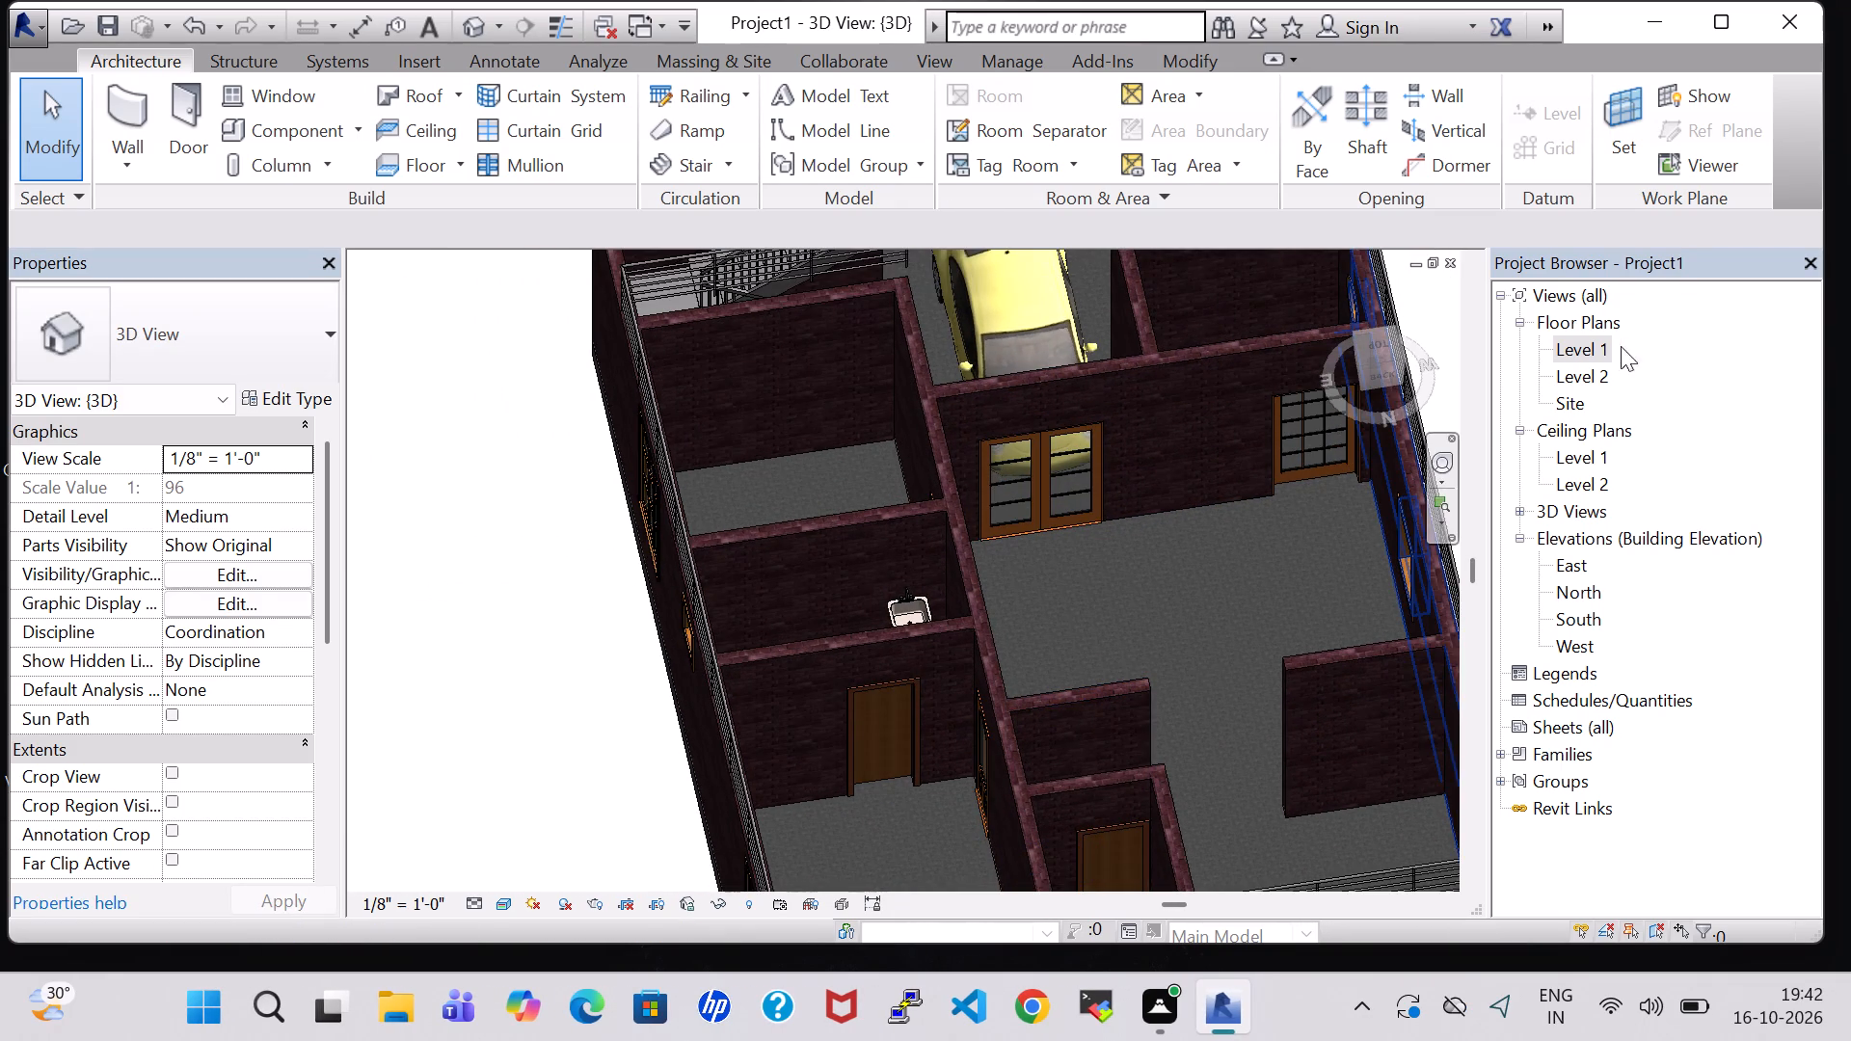
Review the full Level 1 floor plan, from the Kitchen and bedrooms down to the Portico.
double_click(1573, 343)
scroll(1253, 624, down, 10)
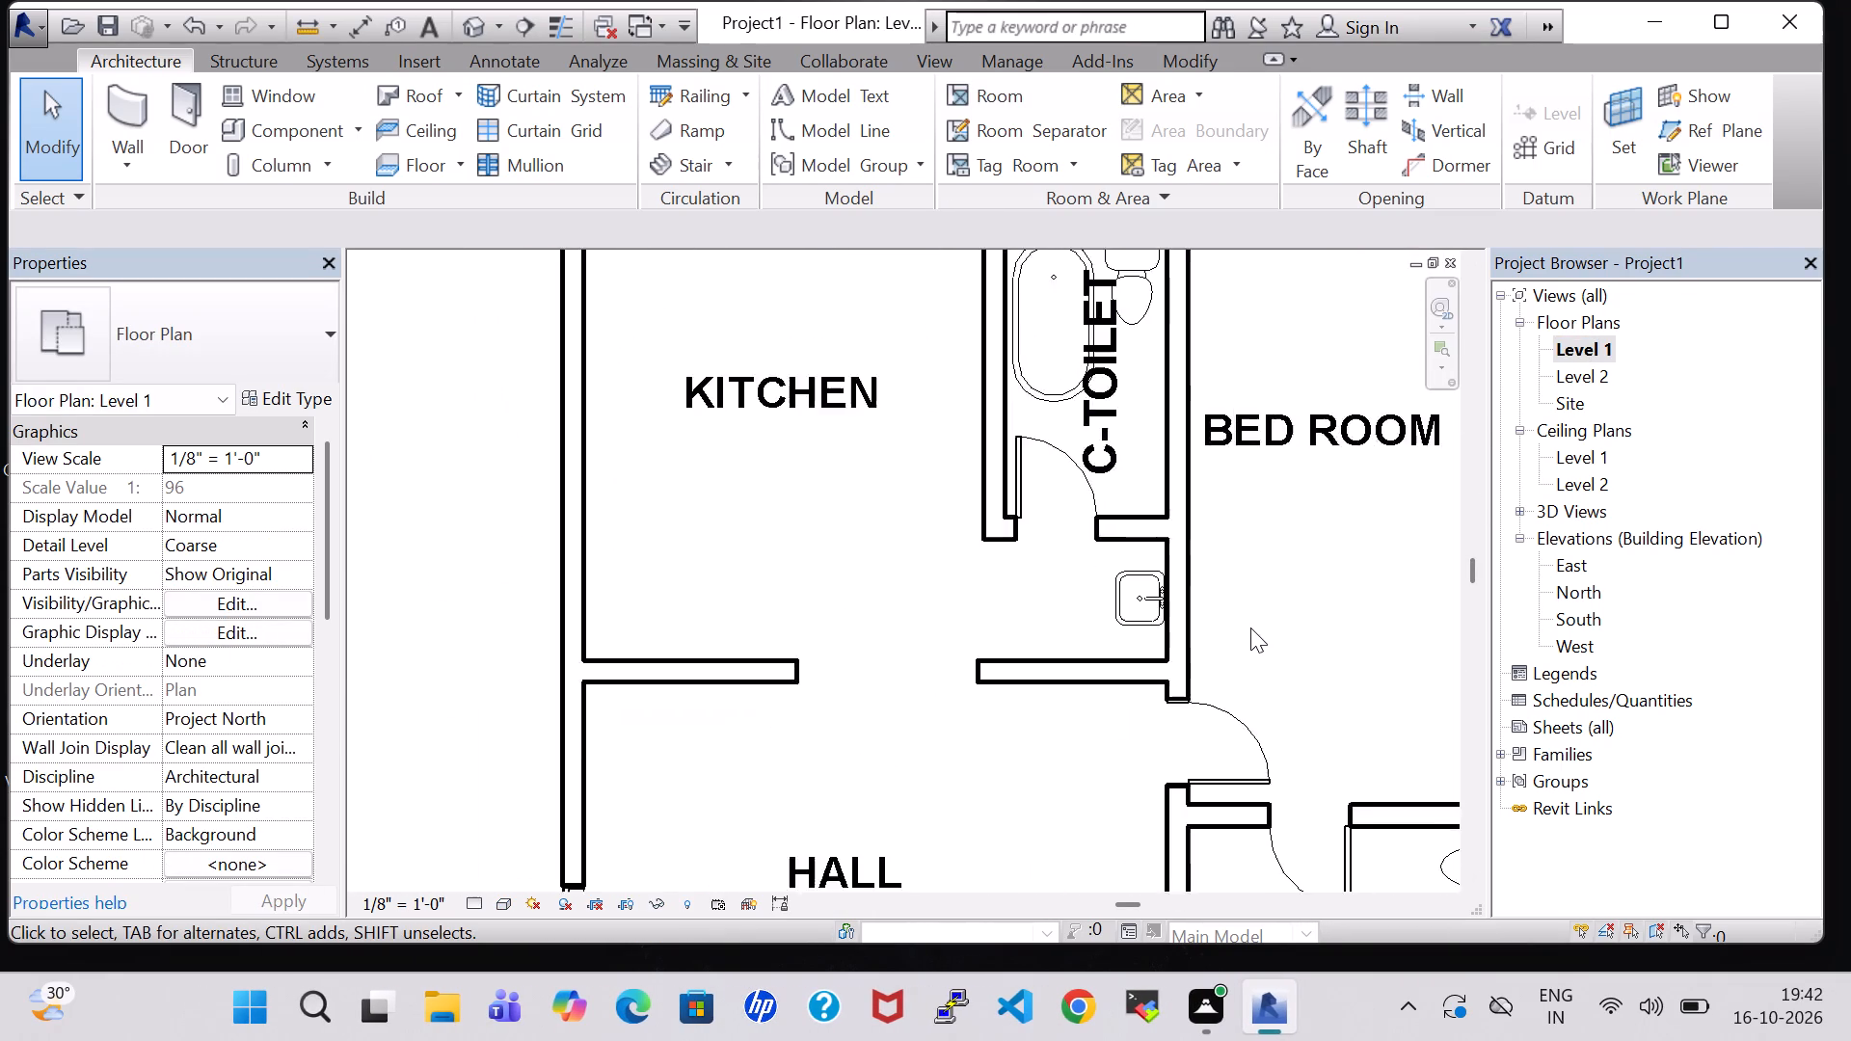
scroll(1250, 627, down, 3)
middle_drag(1250, 627, 795, 524)
scroll(841, 541, down, 1)
middle_drag(1169, 570, 1208, 570)
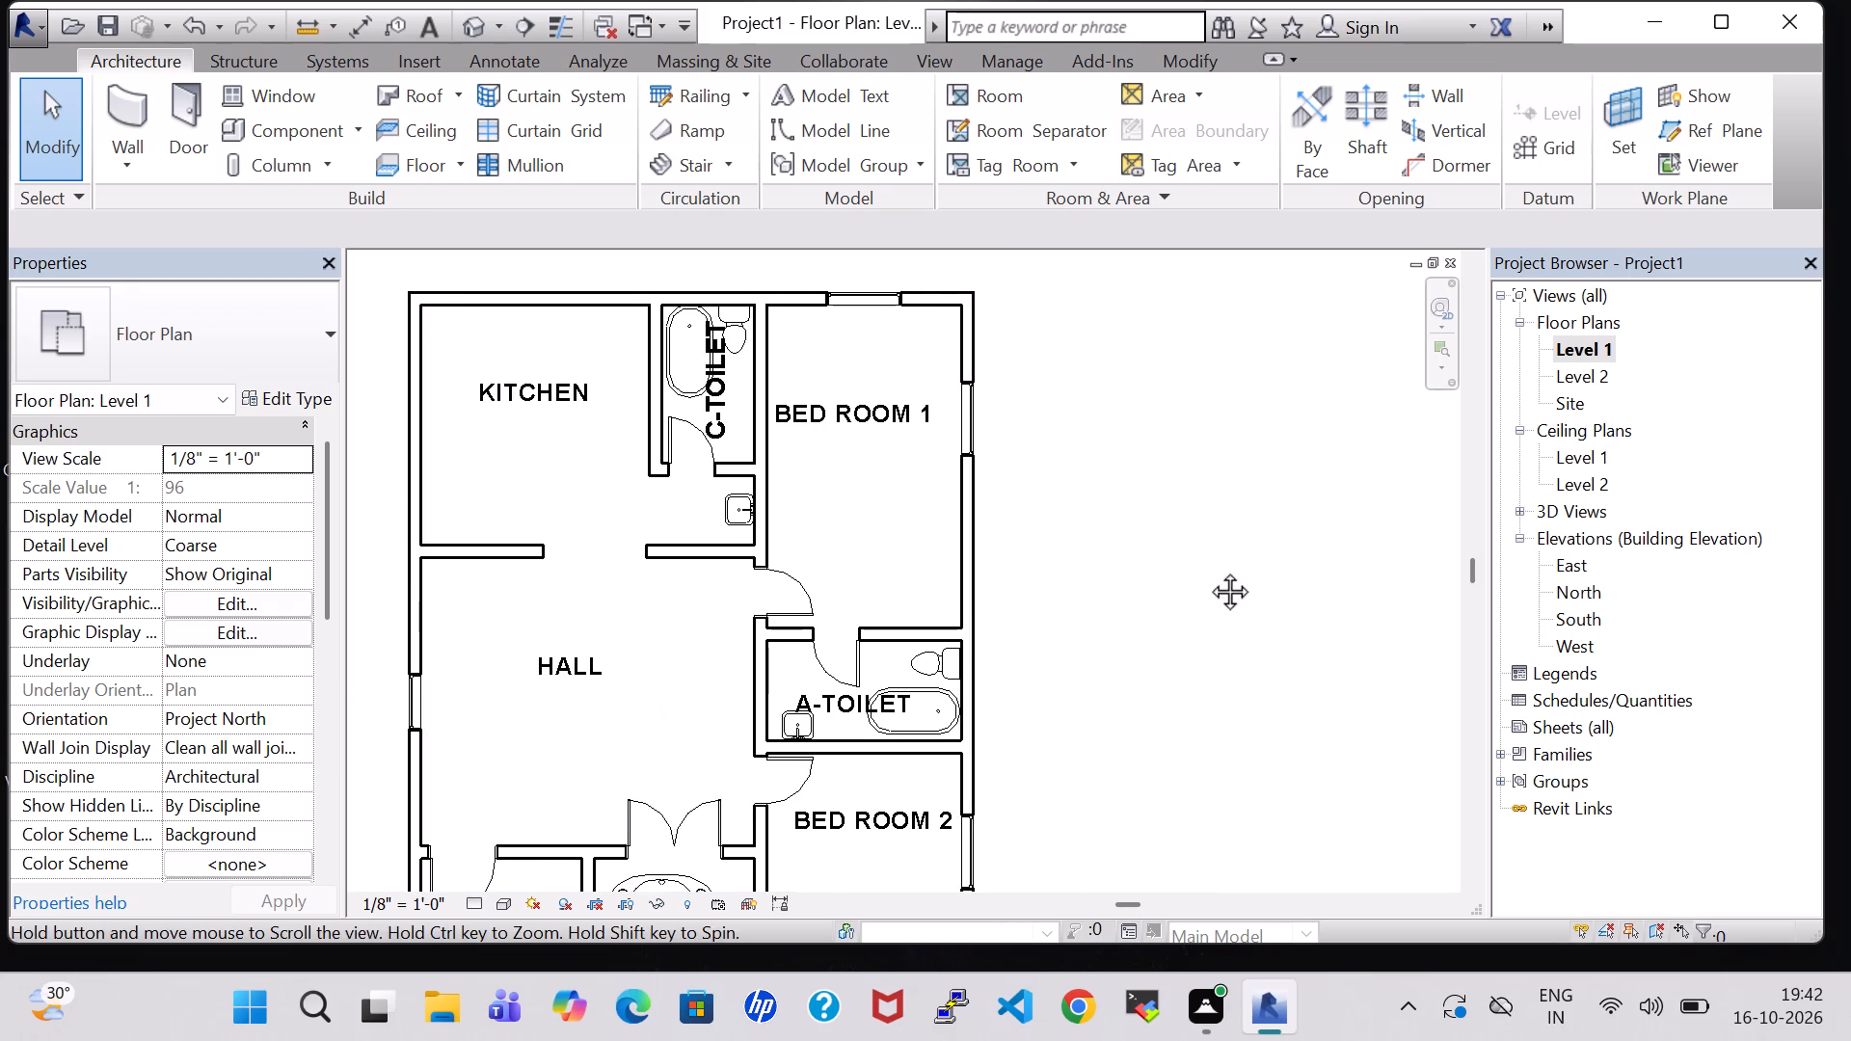
middle_drag(1208, 570, 1273, 543)
scroll(1273, 543, down, 1)
middle_drag(1188, 613, 1188, 572)
scroll(1188, 572, down, 1)
middle_drag(1188, 601, 1185, 564)
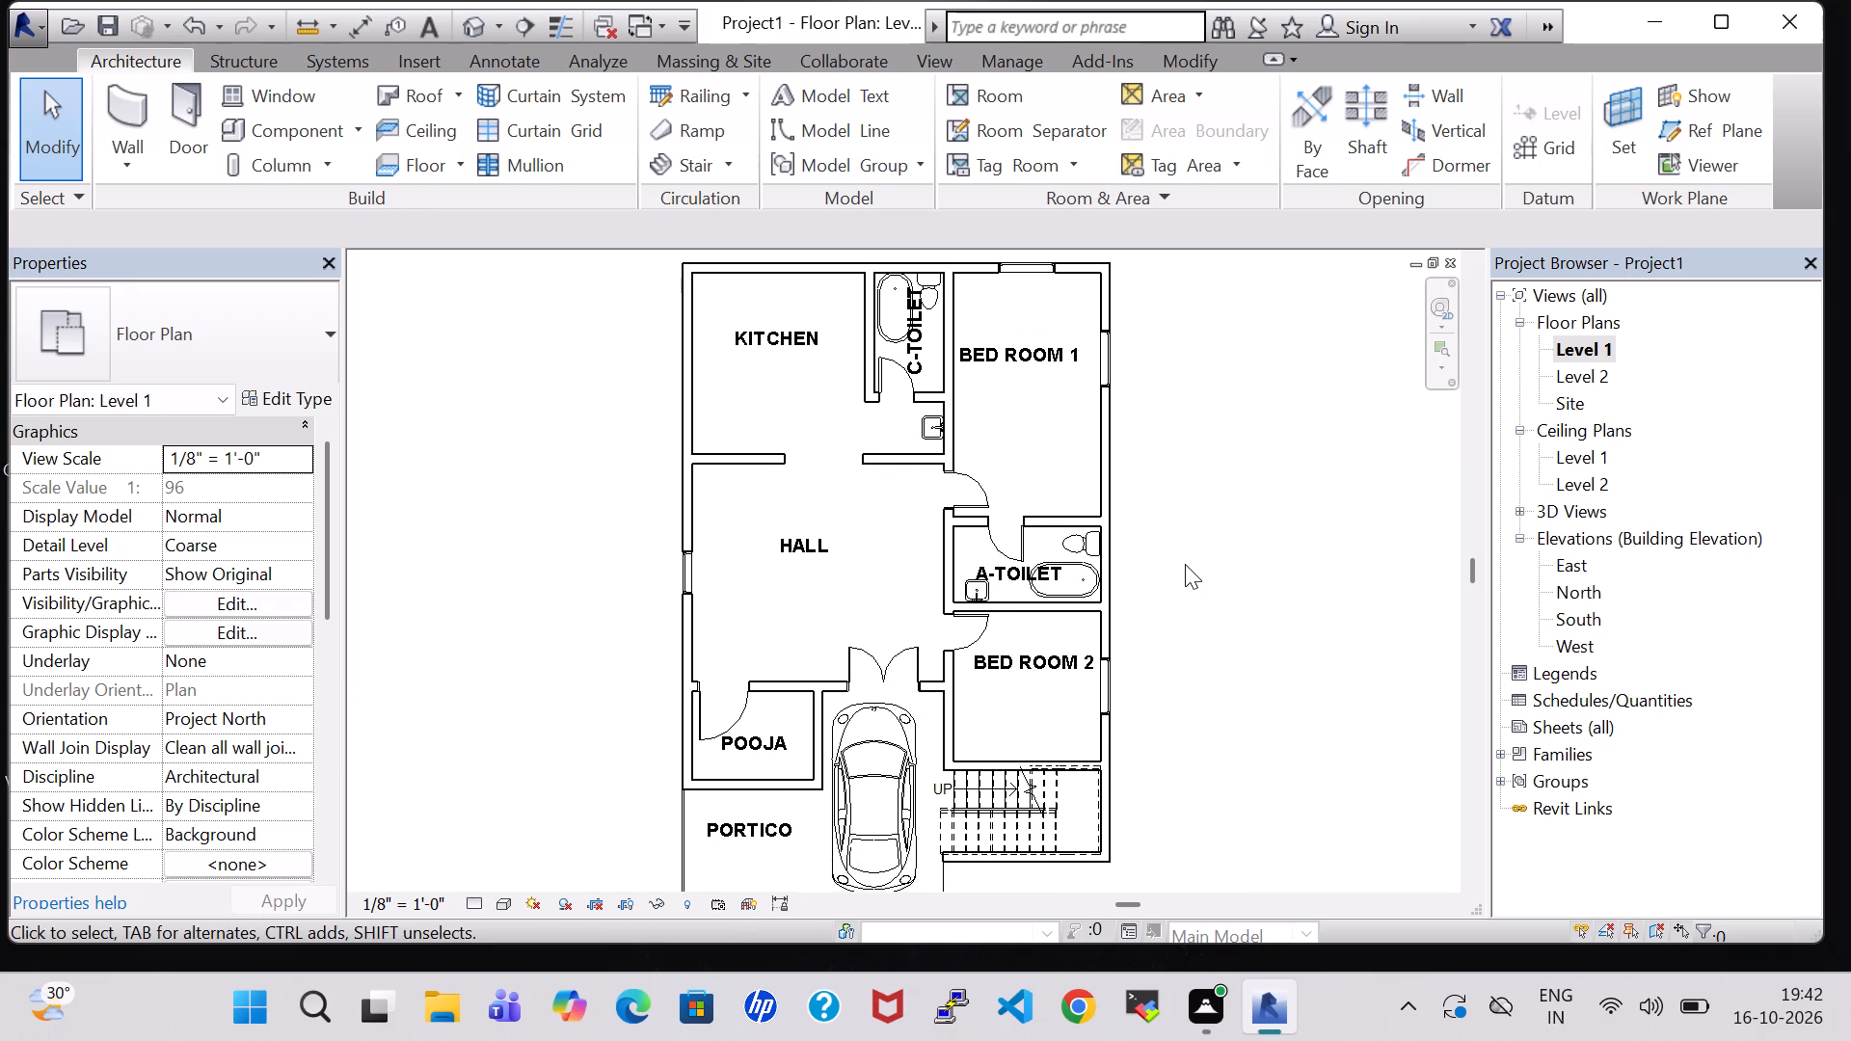
scroll(1185, 564, down, 1)
middle_drag(1185, 564, 1152, 538)
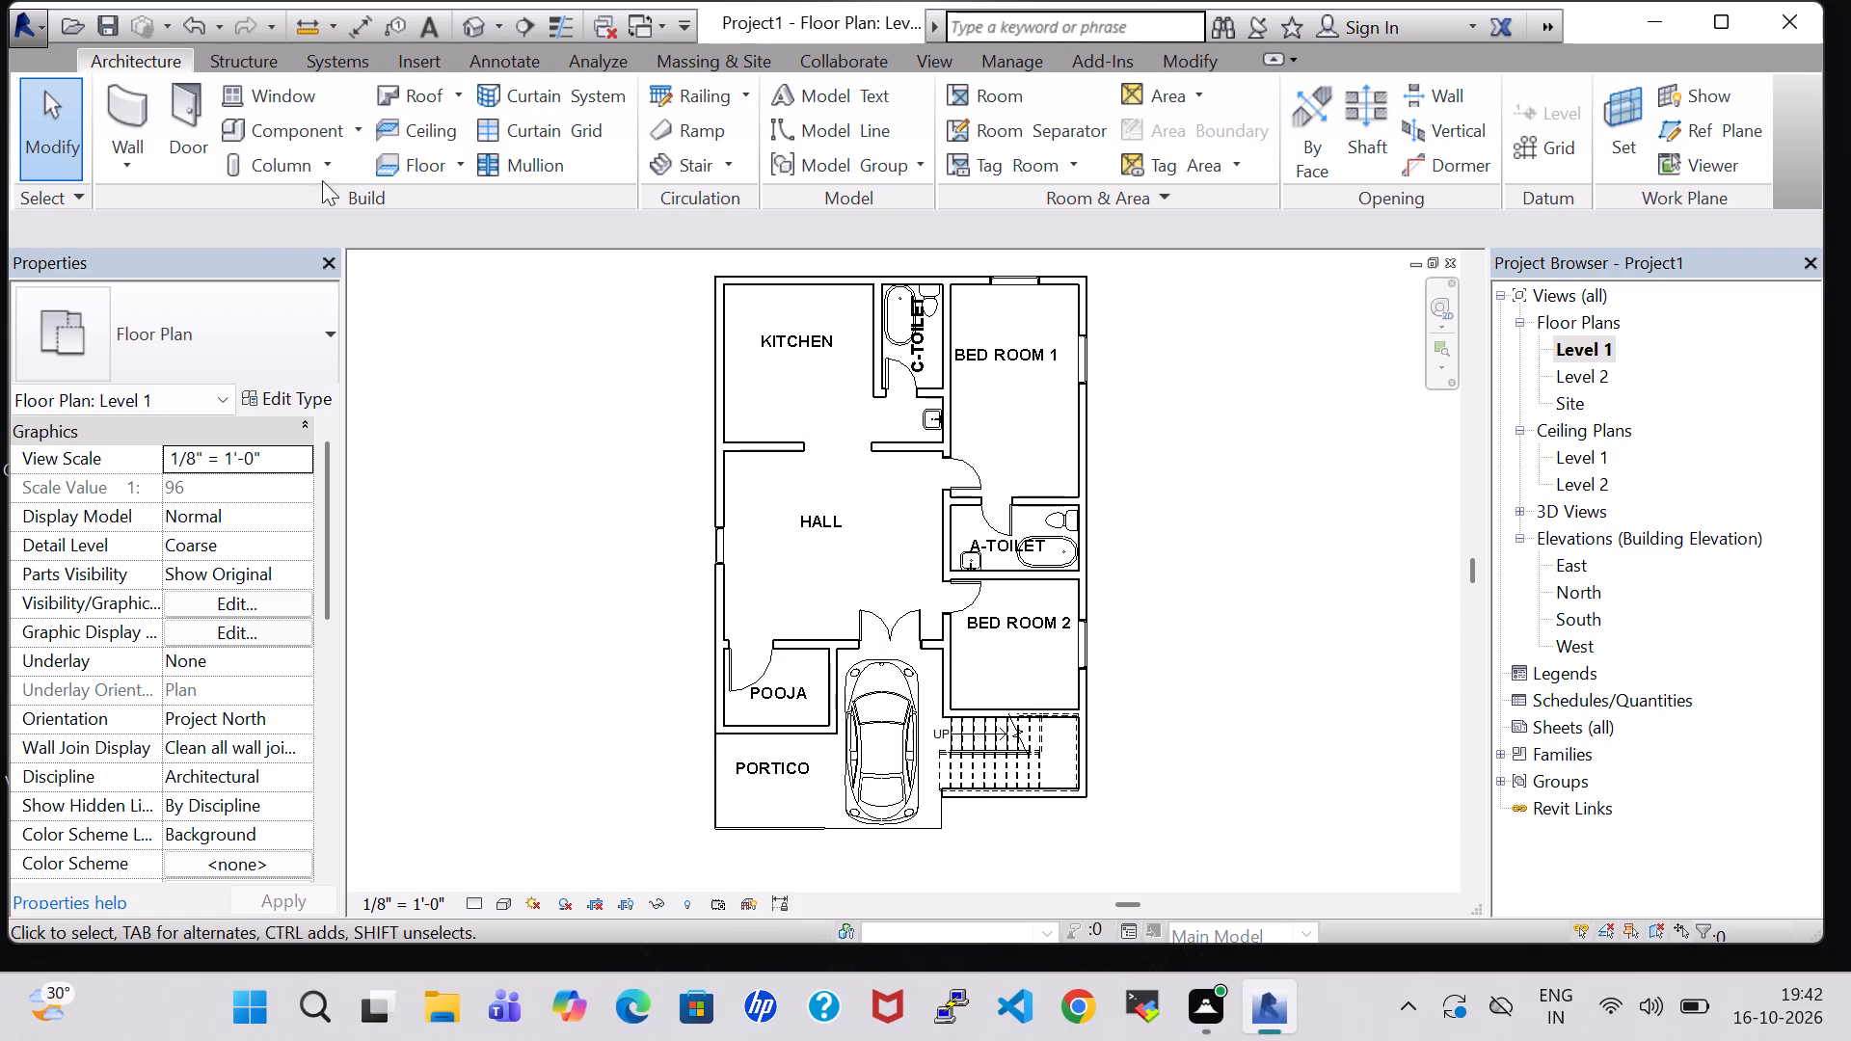
Load the Park Bench family from the Site Accessories library folder for component placement.
click(304, 120)
click(1179, 141)
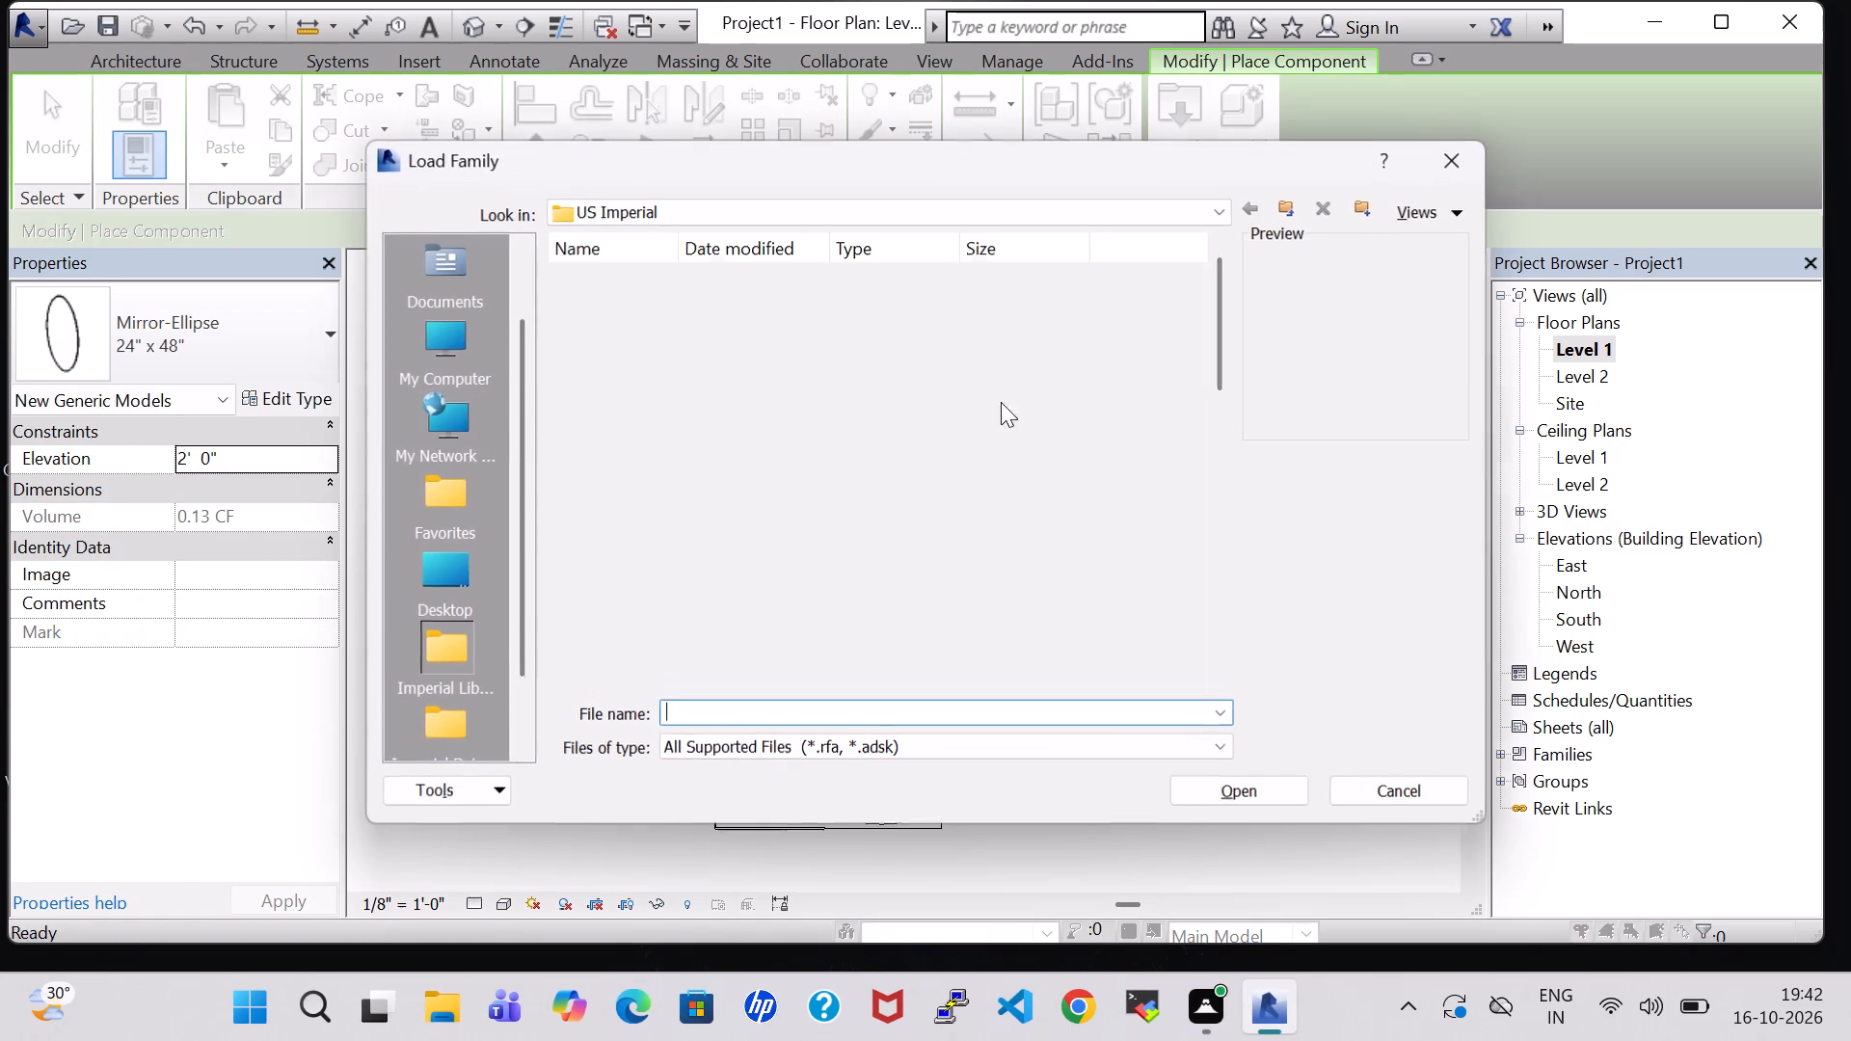
scroll(983, 428, down, 1)
double_click(840, 429)
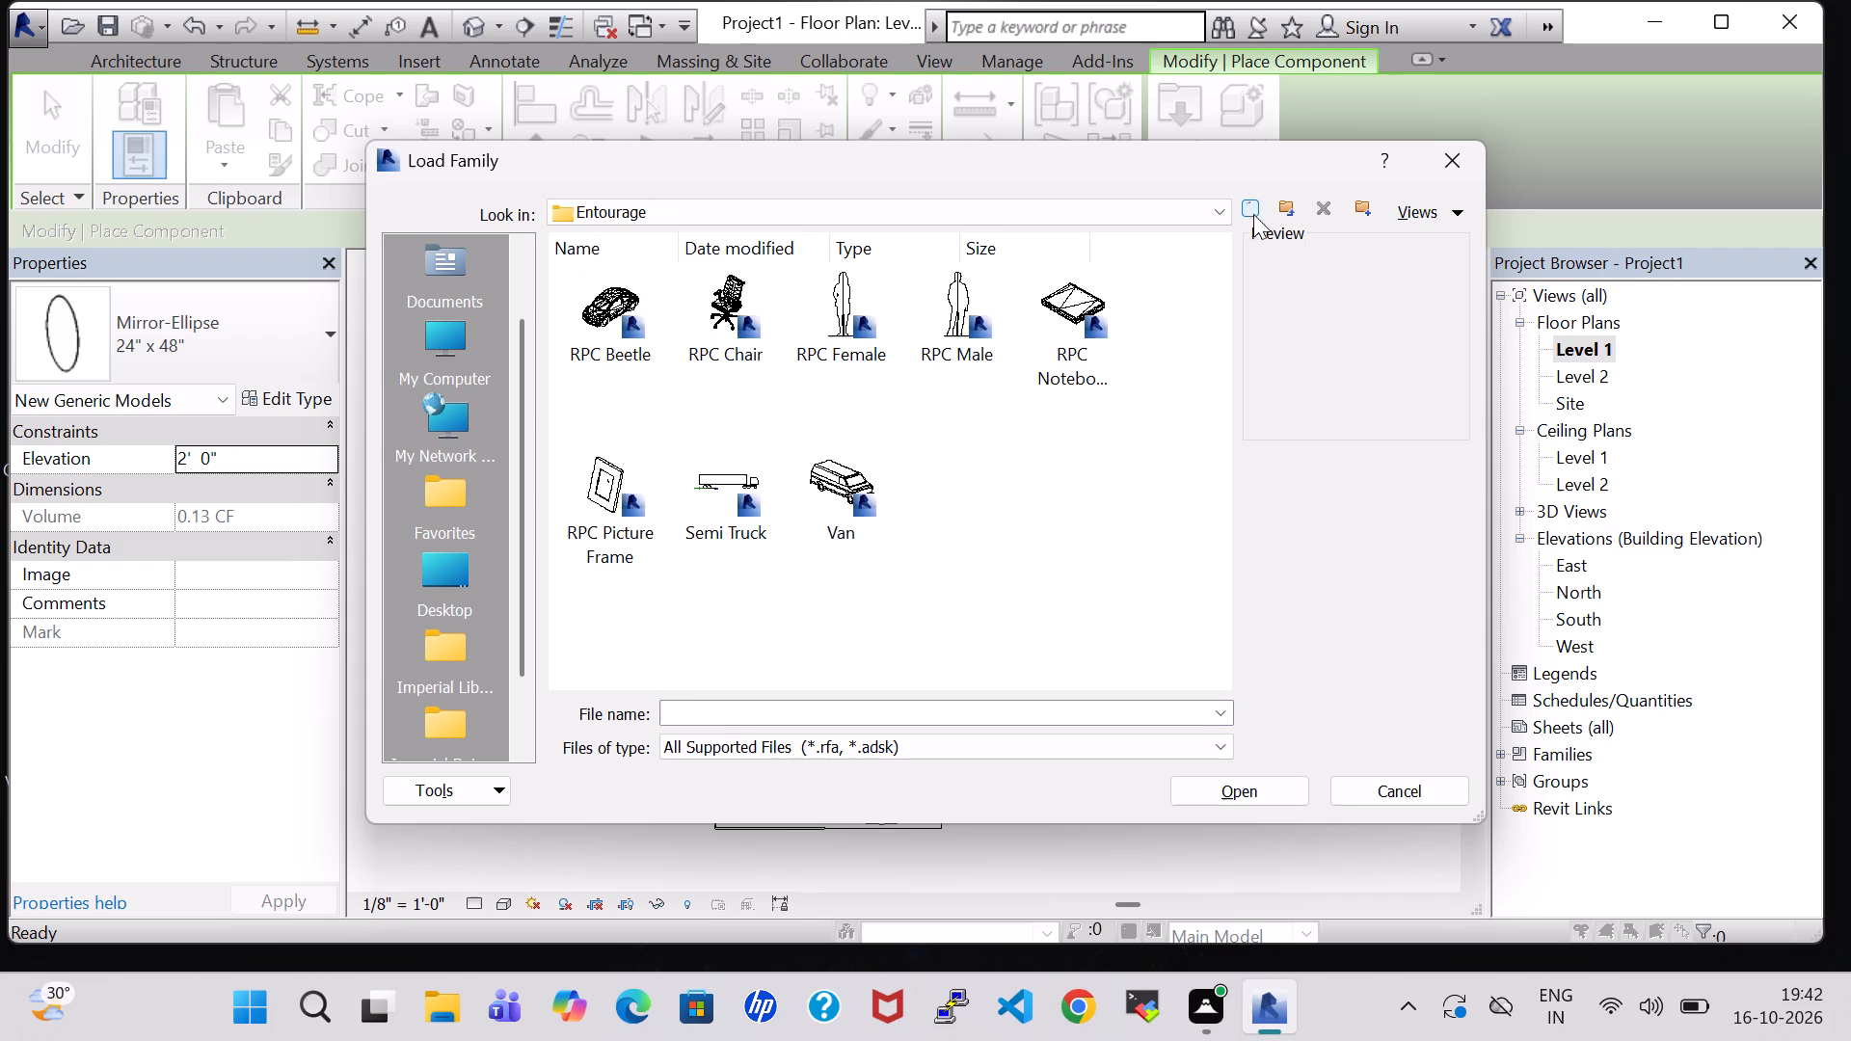
click(1252, 211)
scroll(716, 459, down, 2)
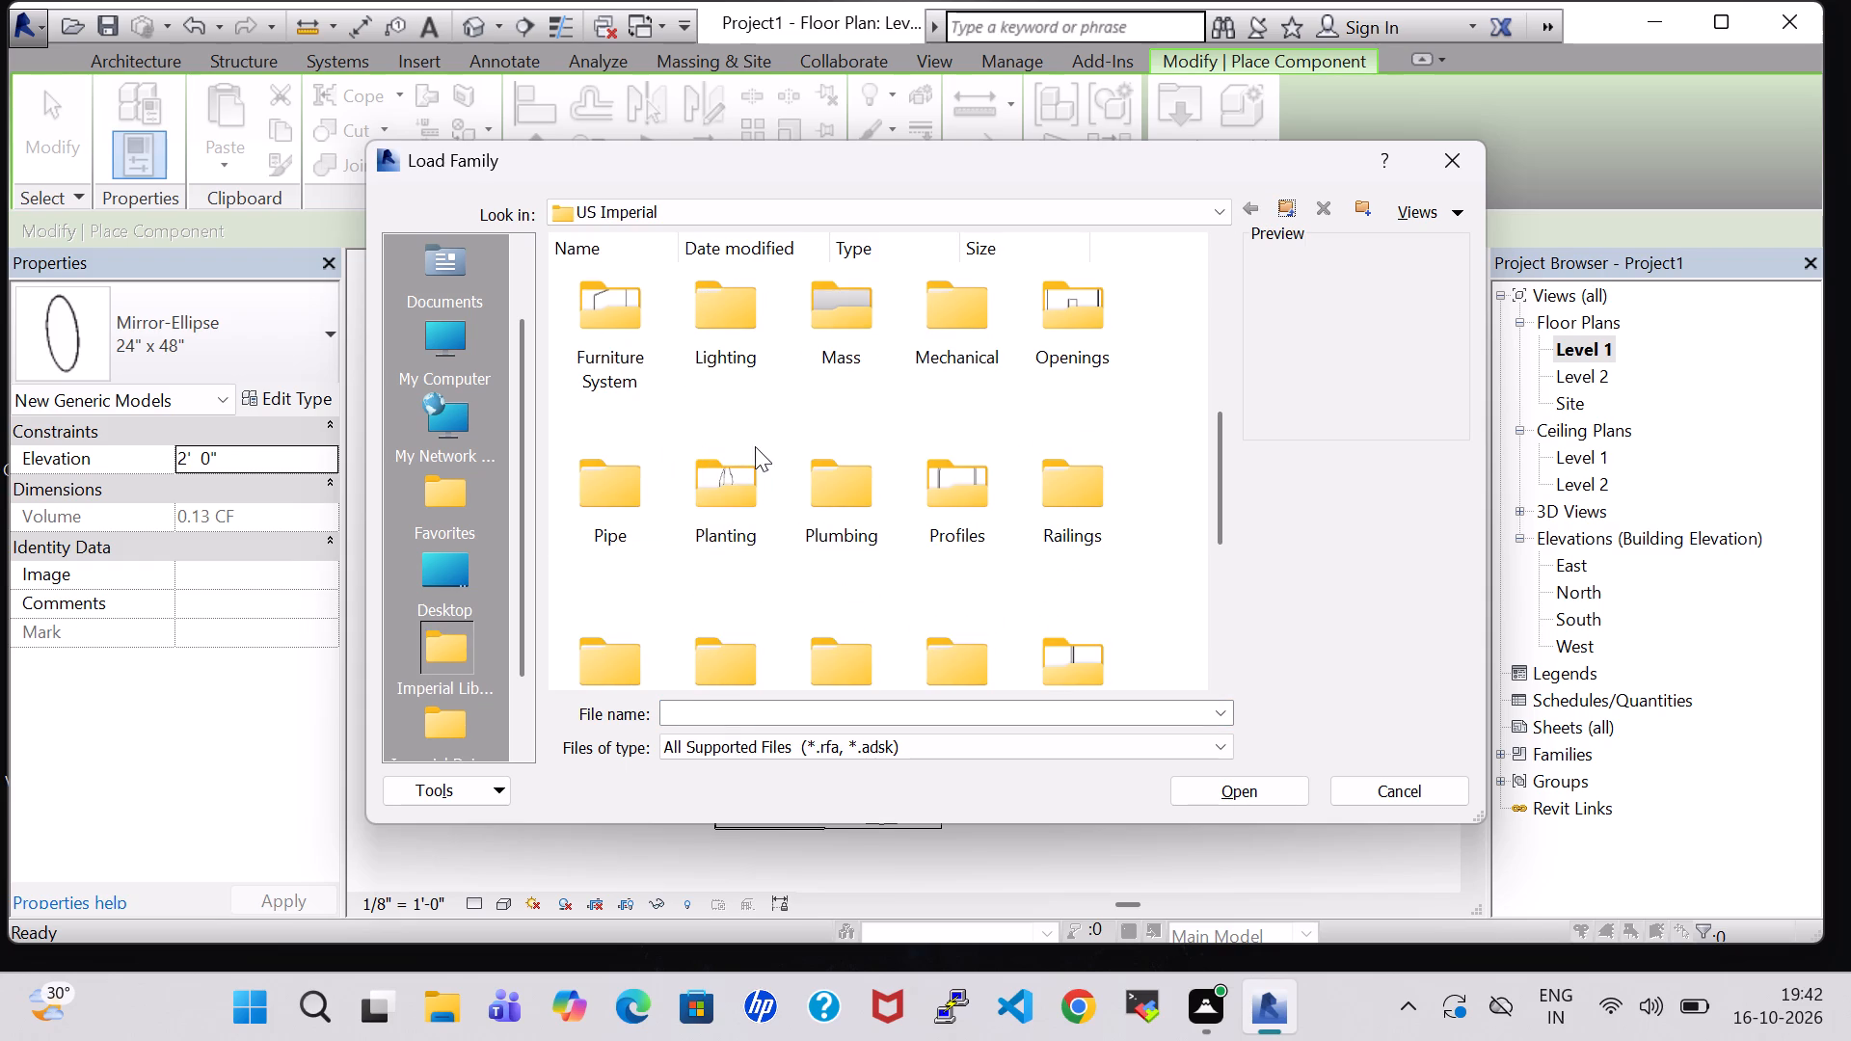
scroll(806, 470, down, 2)
double_click(608, 282)
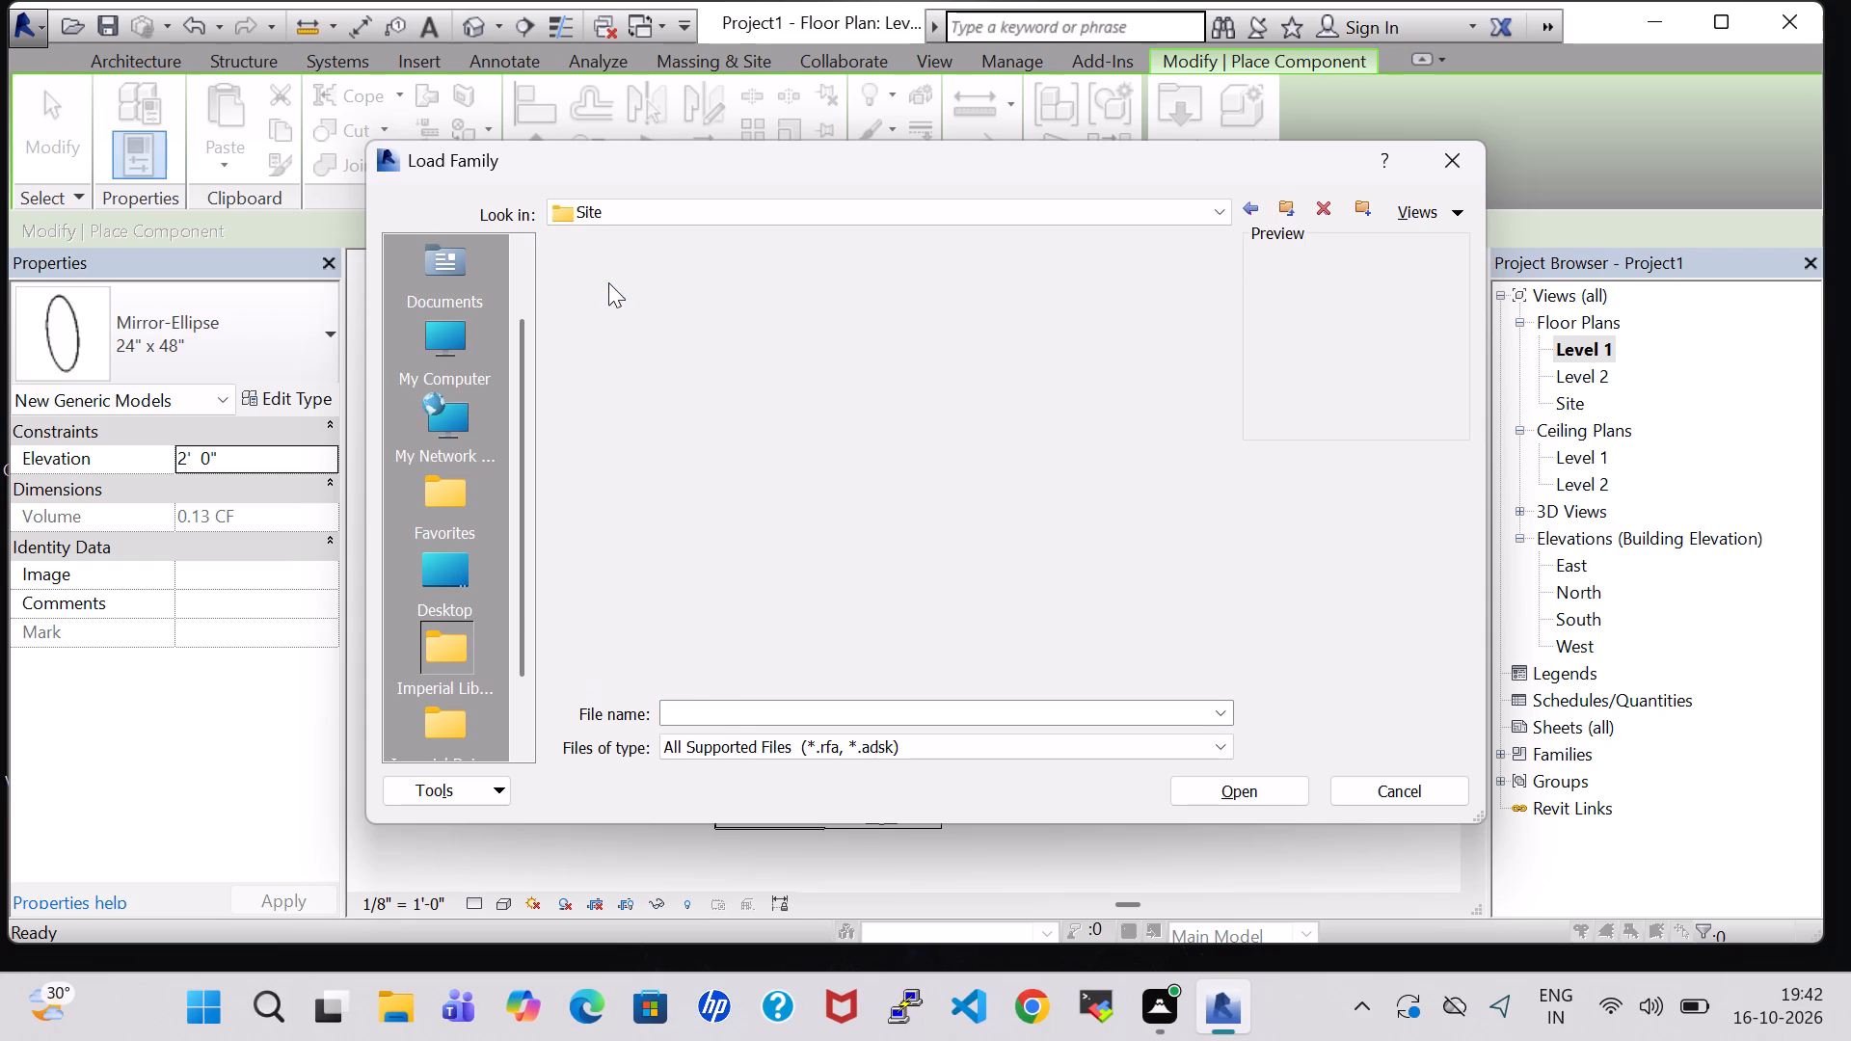
double_click(658, 345)
double_click(625, 333)
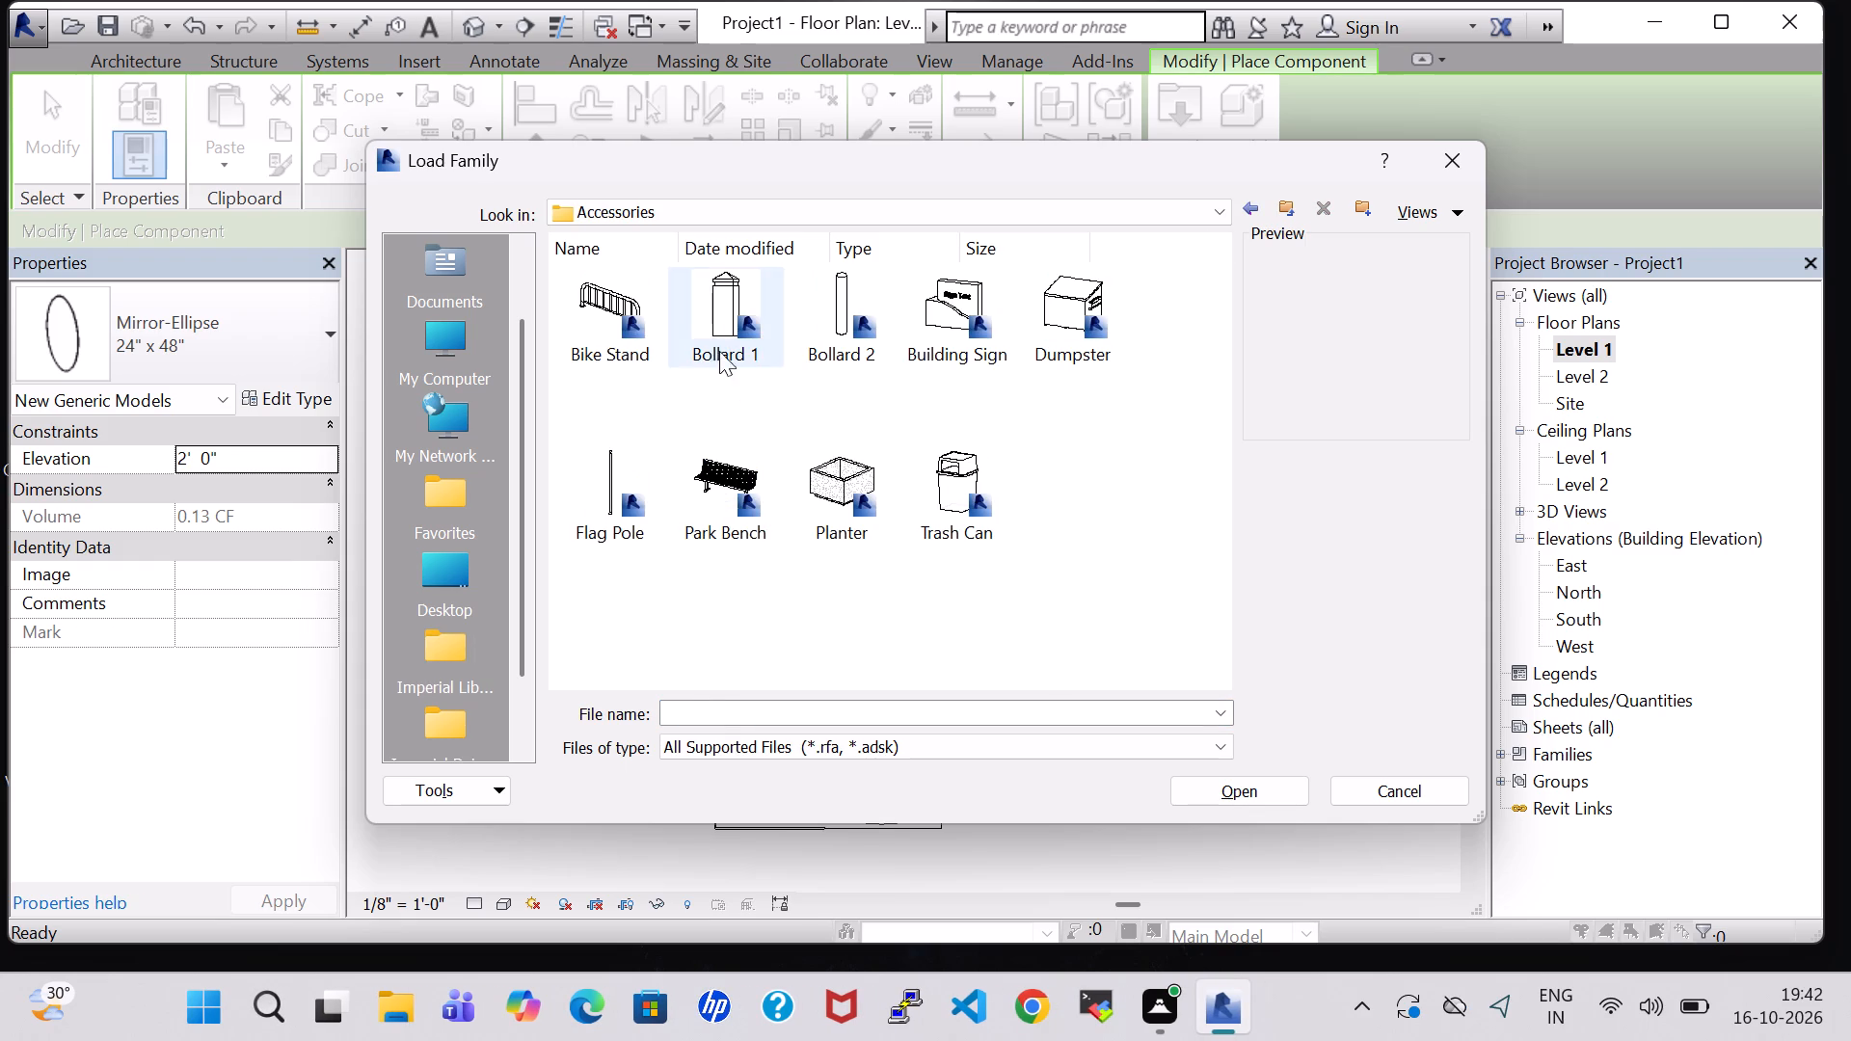
click(724, 491)
click(1259, 792)
Place one 72" Park Bench in the Portico, parallel to and just outside the Pooja room wall.
scroll(831, 770, up, 3)
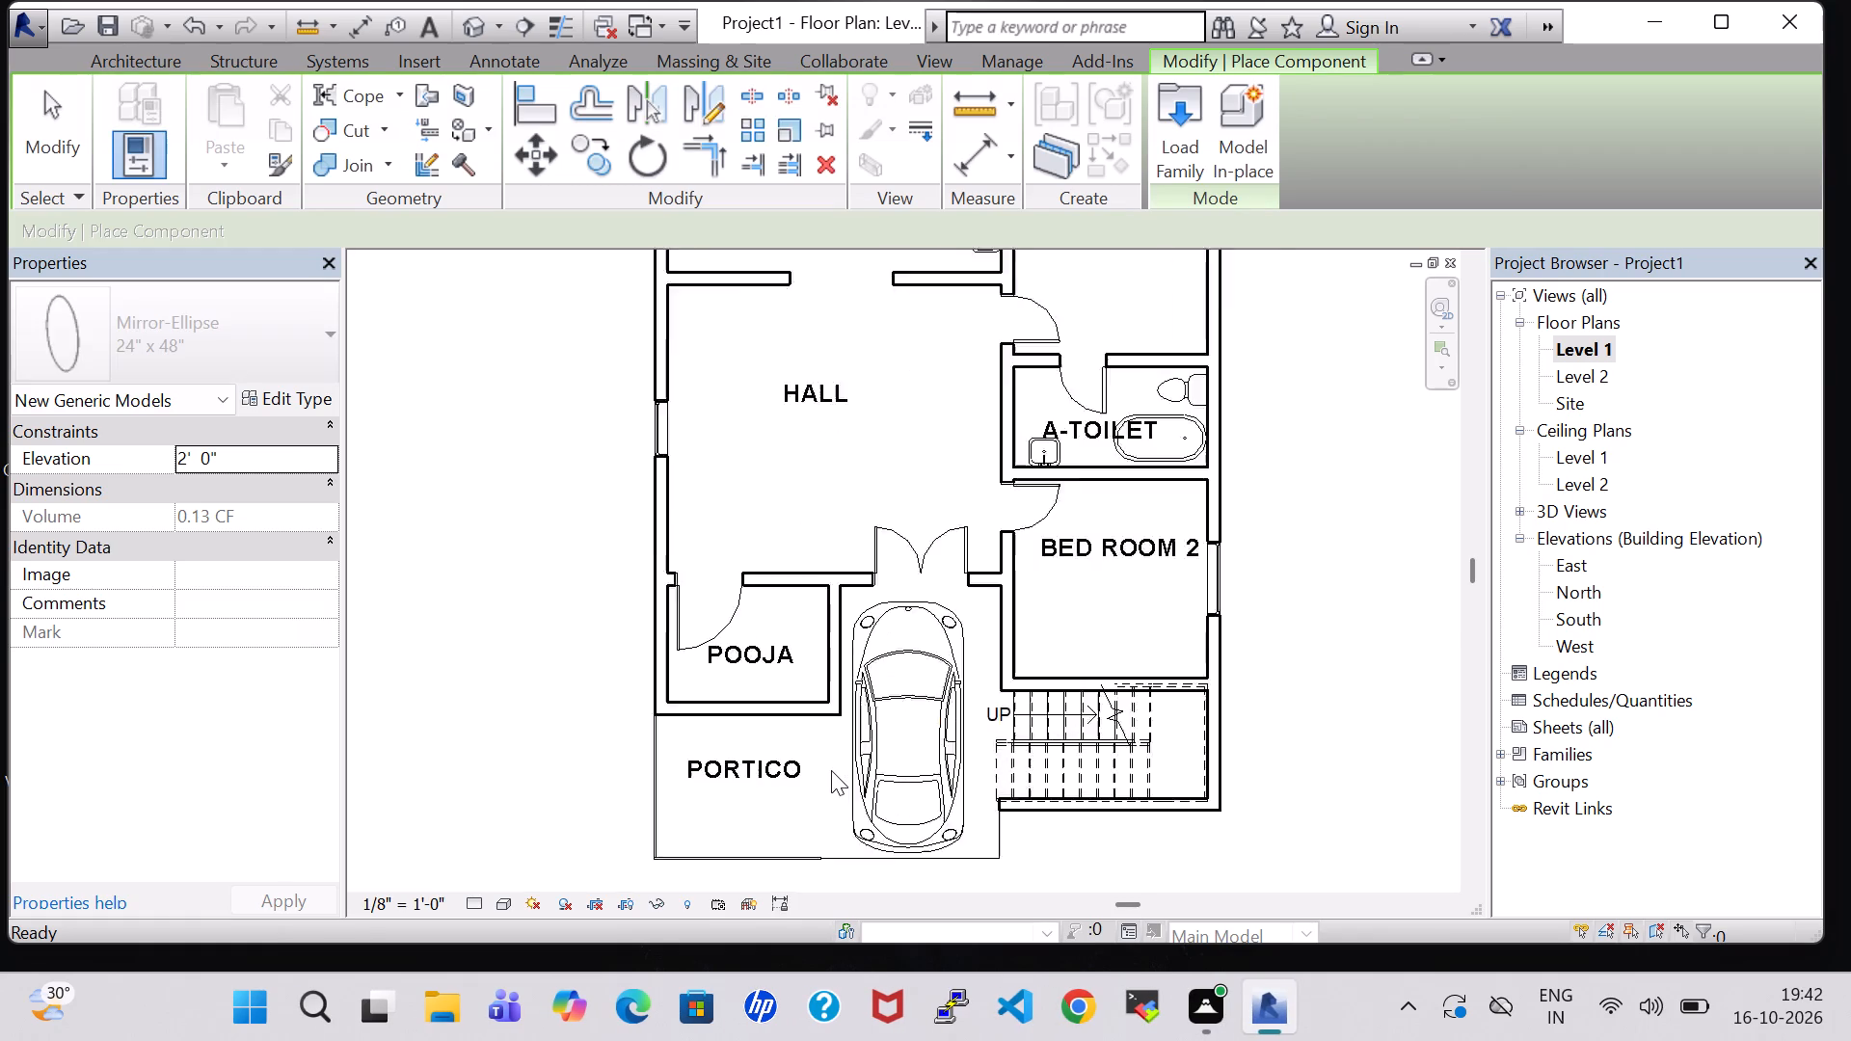
scroll(831, 770, up, 5)
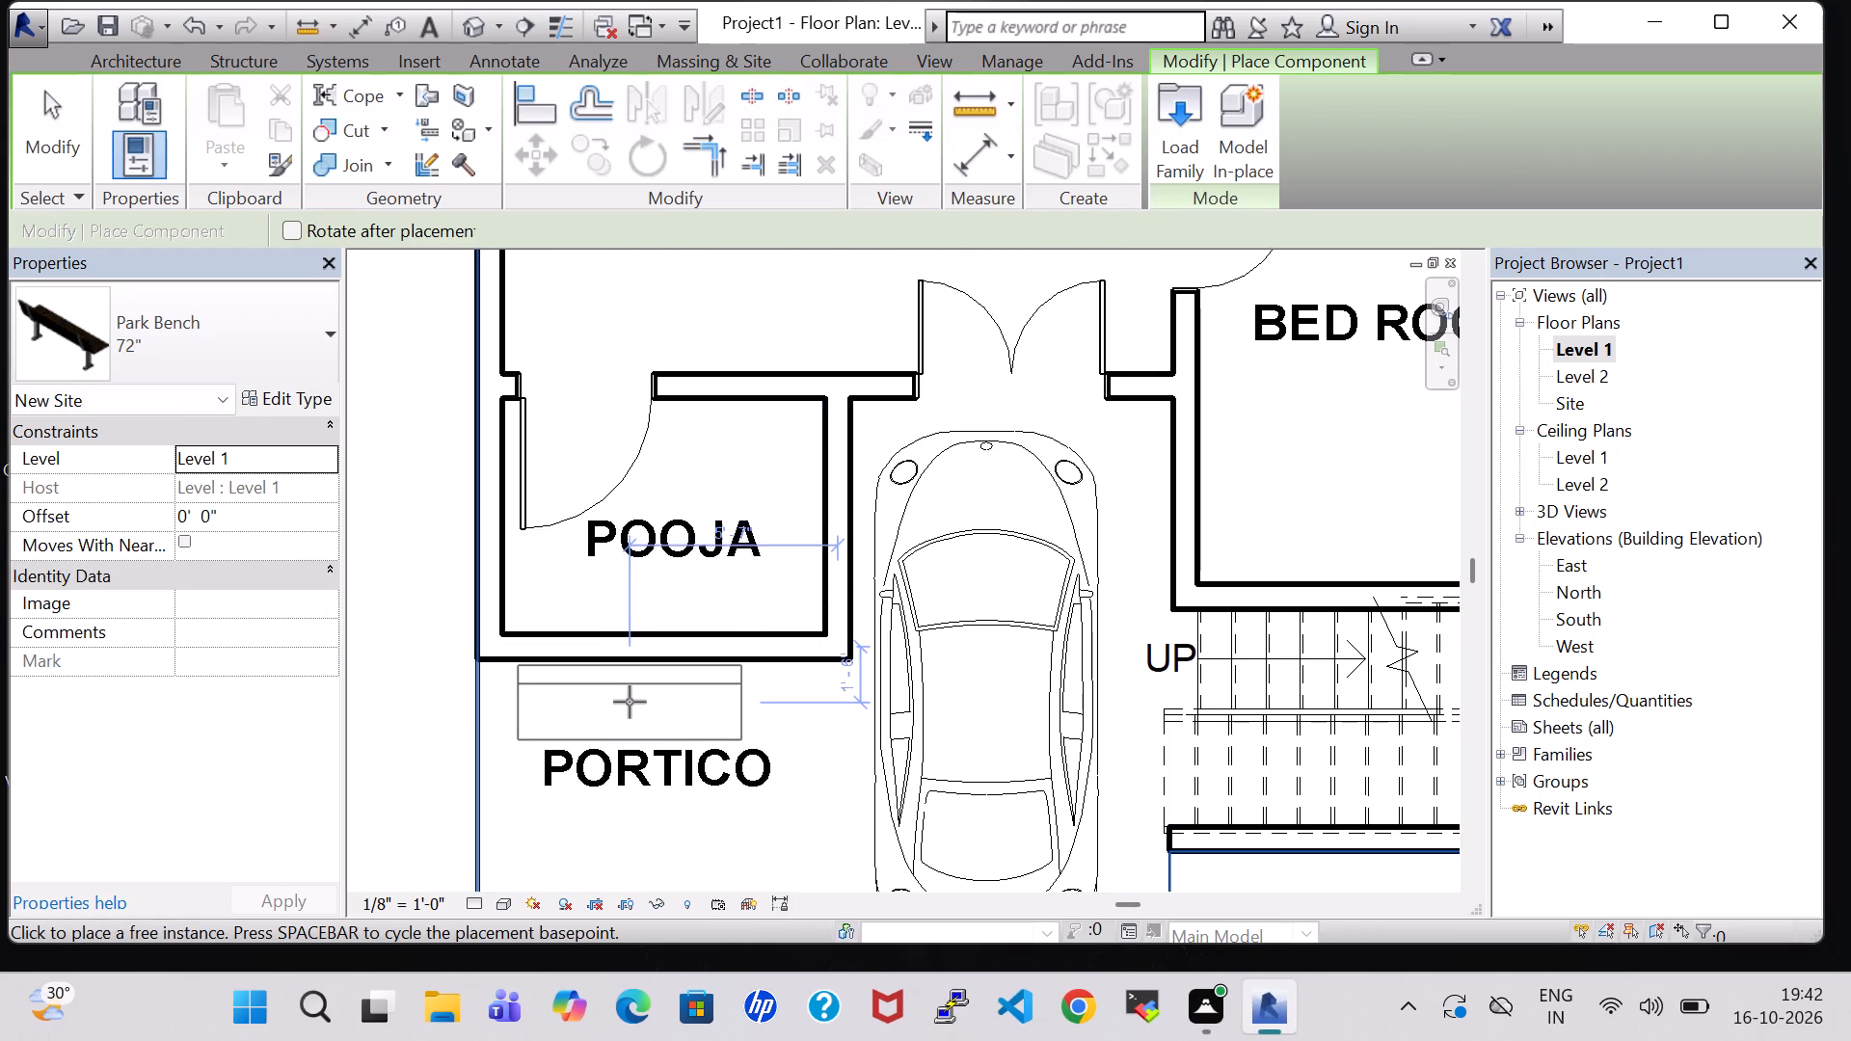
click(630, 702)
key(Escape)
key(Escape)
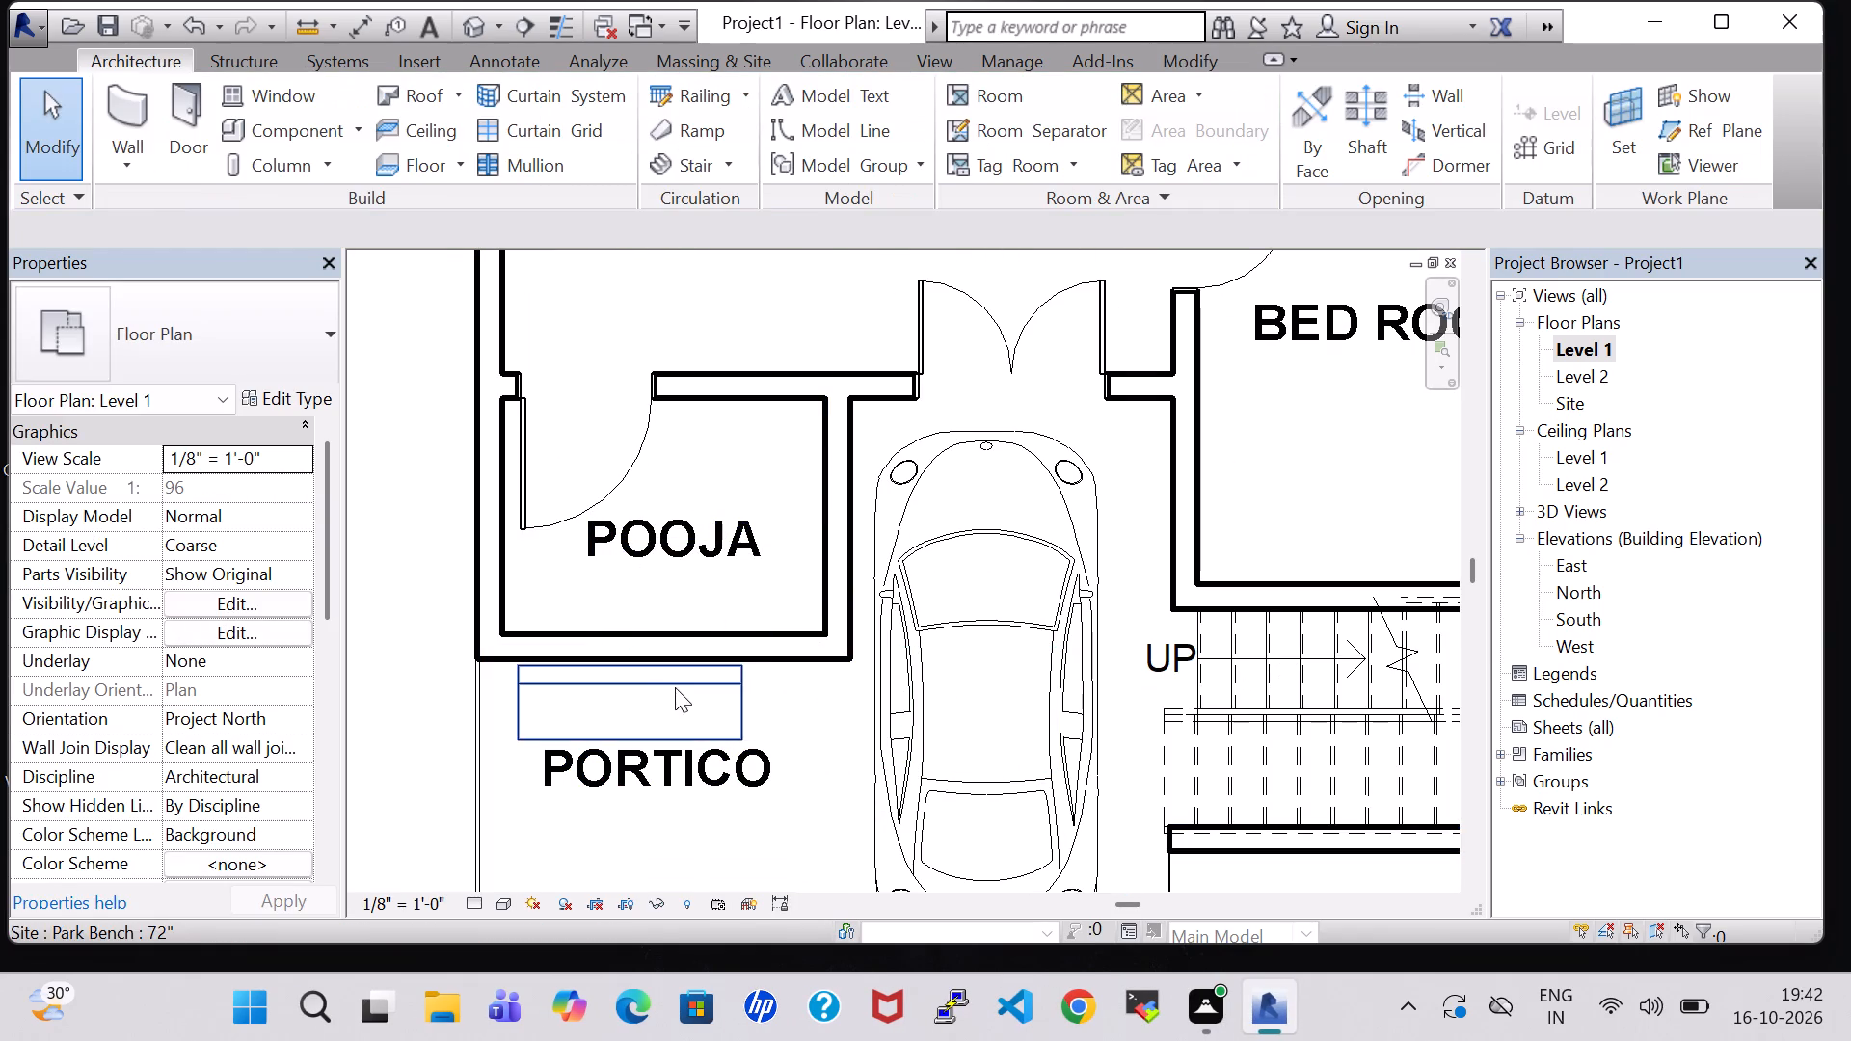
Examine the park bench's position and orientation beside the car in the Portico in the 3D view.
click(470, 28)
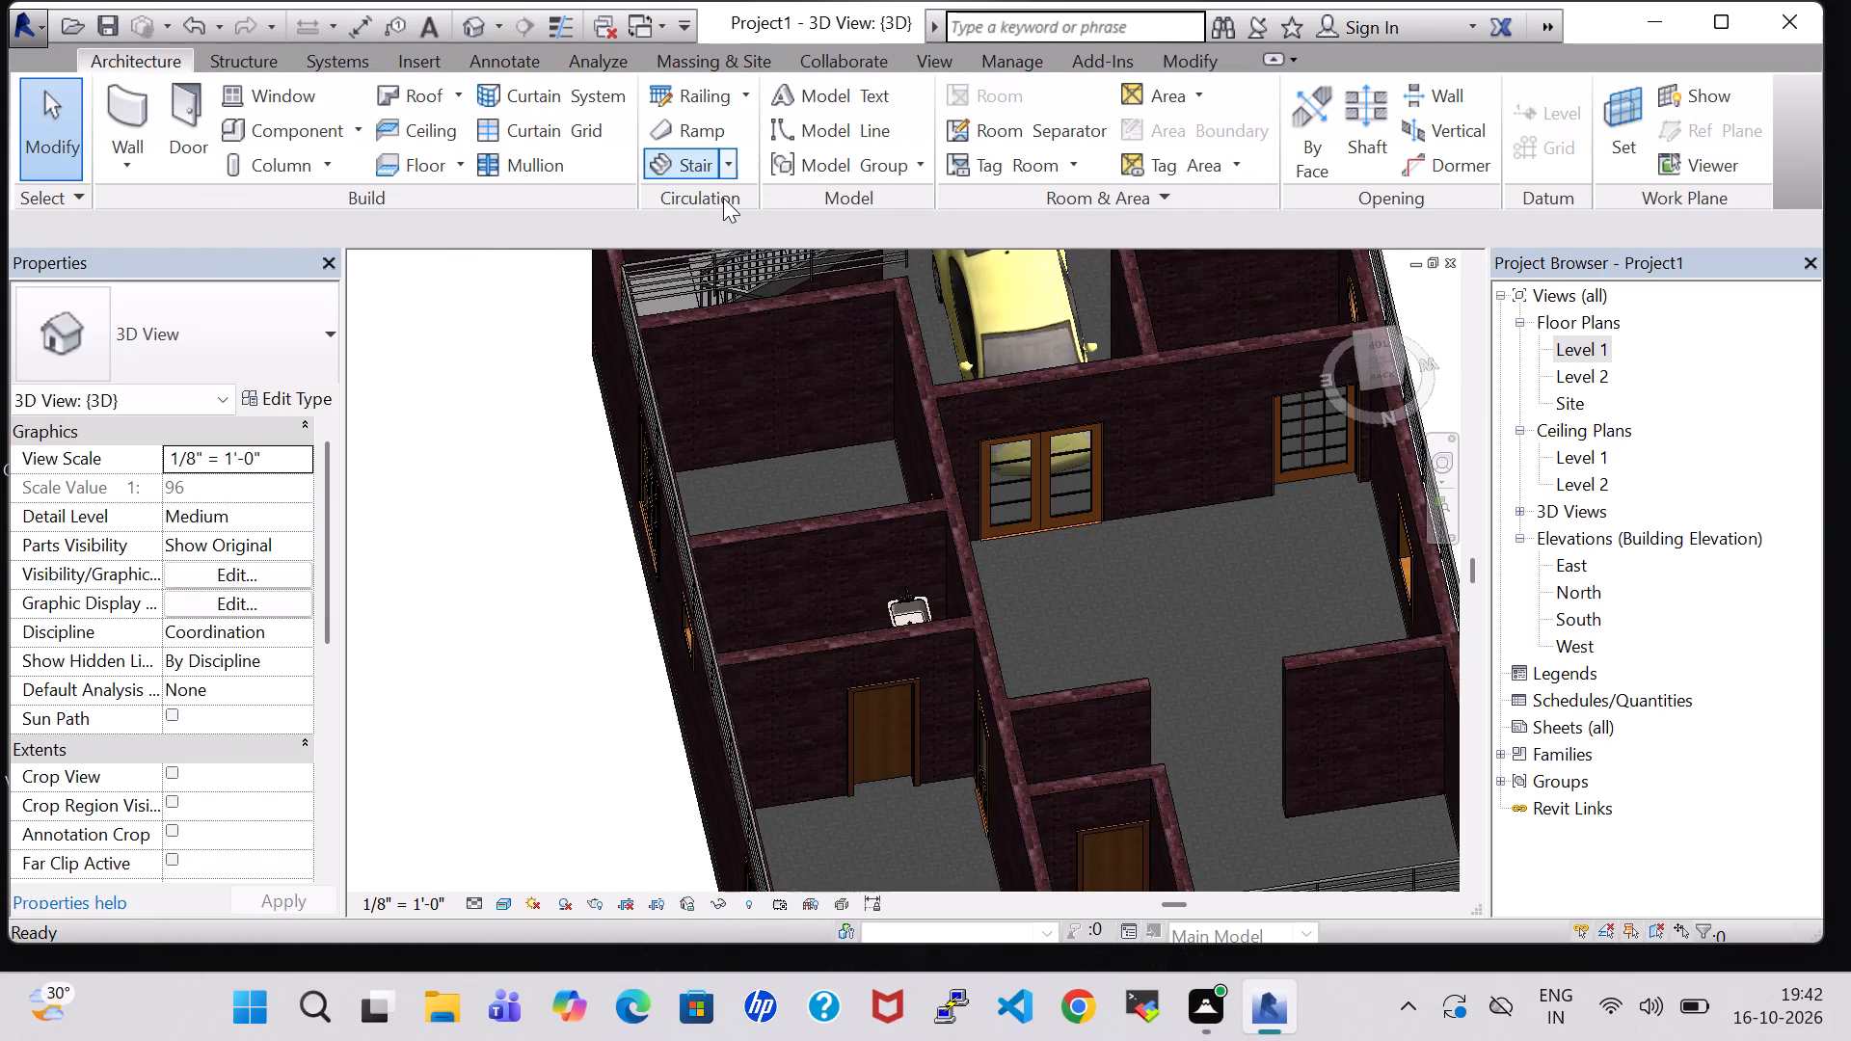
scroll(785, 487, down, 2)
middle_drag(1080, 576, 1065, 564)
shift+middle_drag(567, 604, 888, 557)
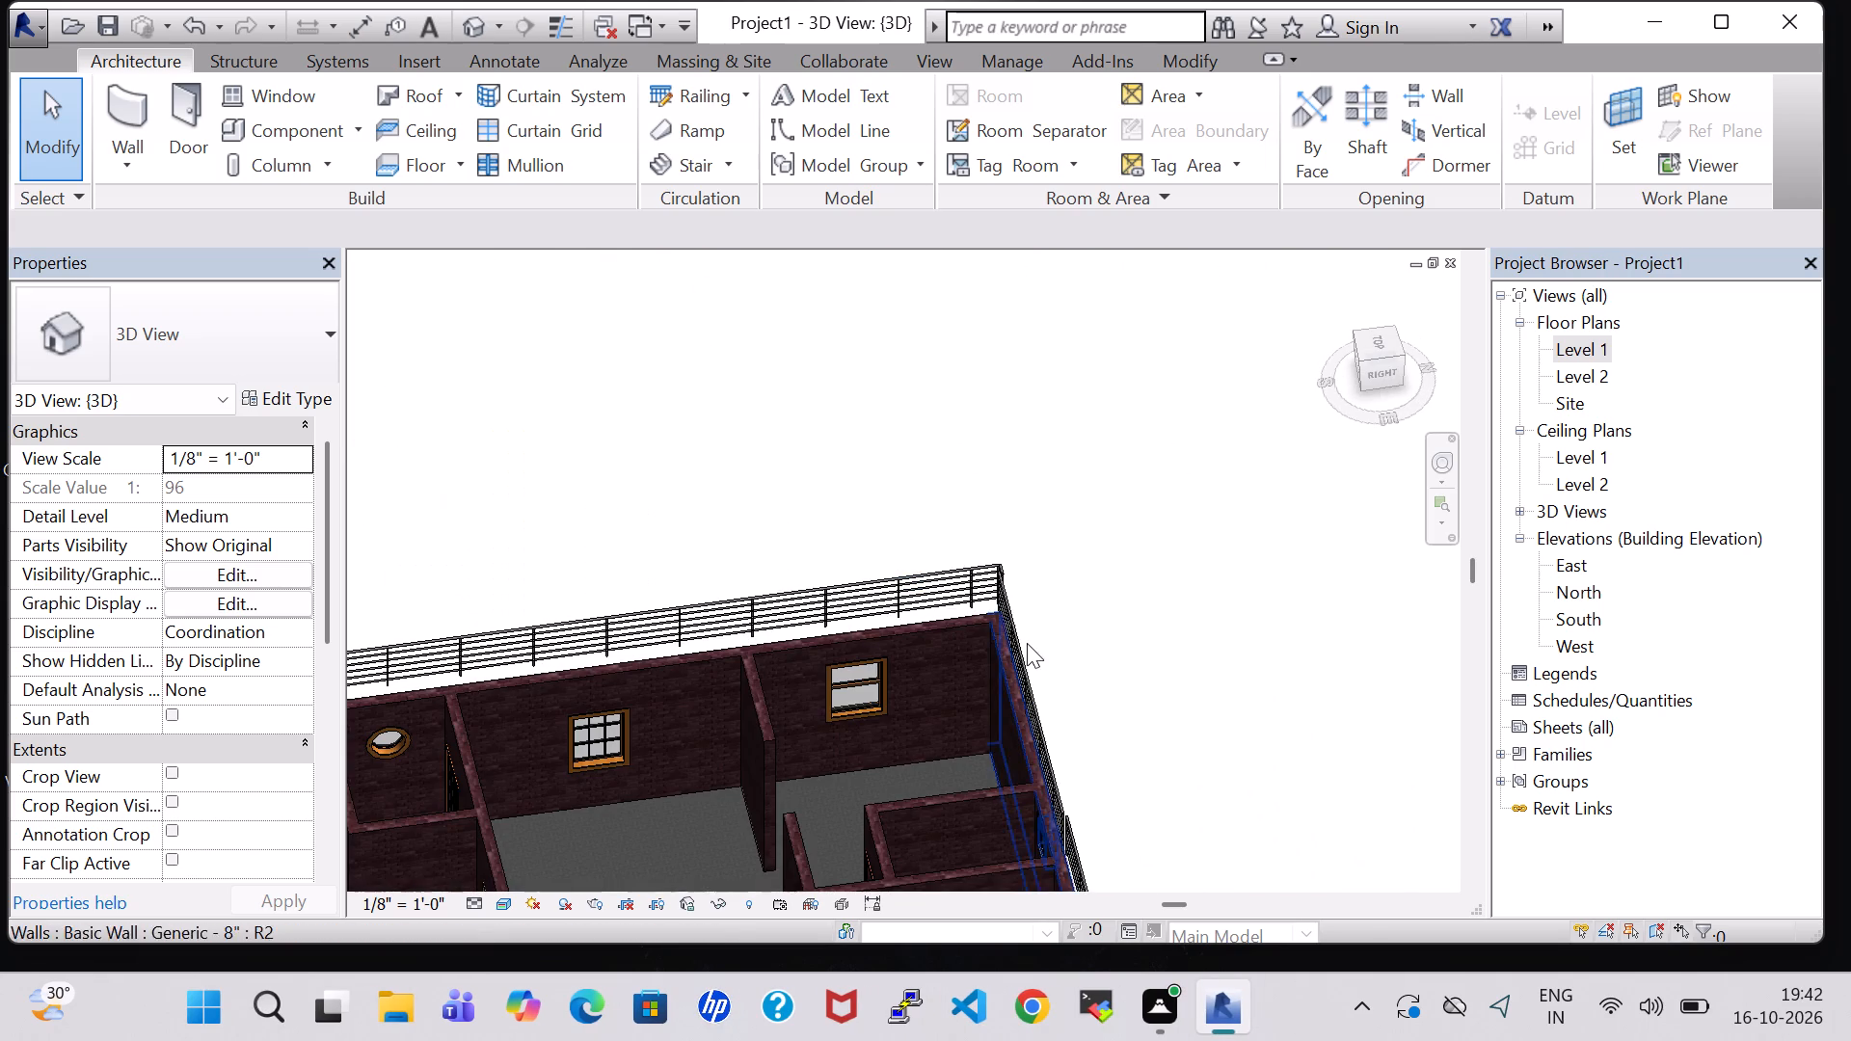
middle_drag(1194, 722, 1126, 521)
shift+middle_drag(1110, 833, 1308, 655)
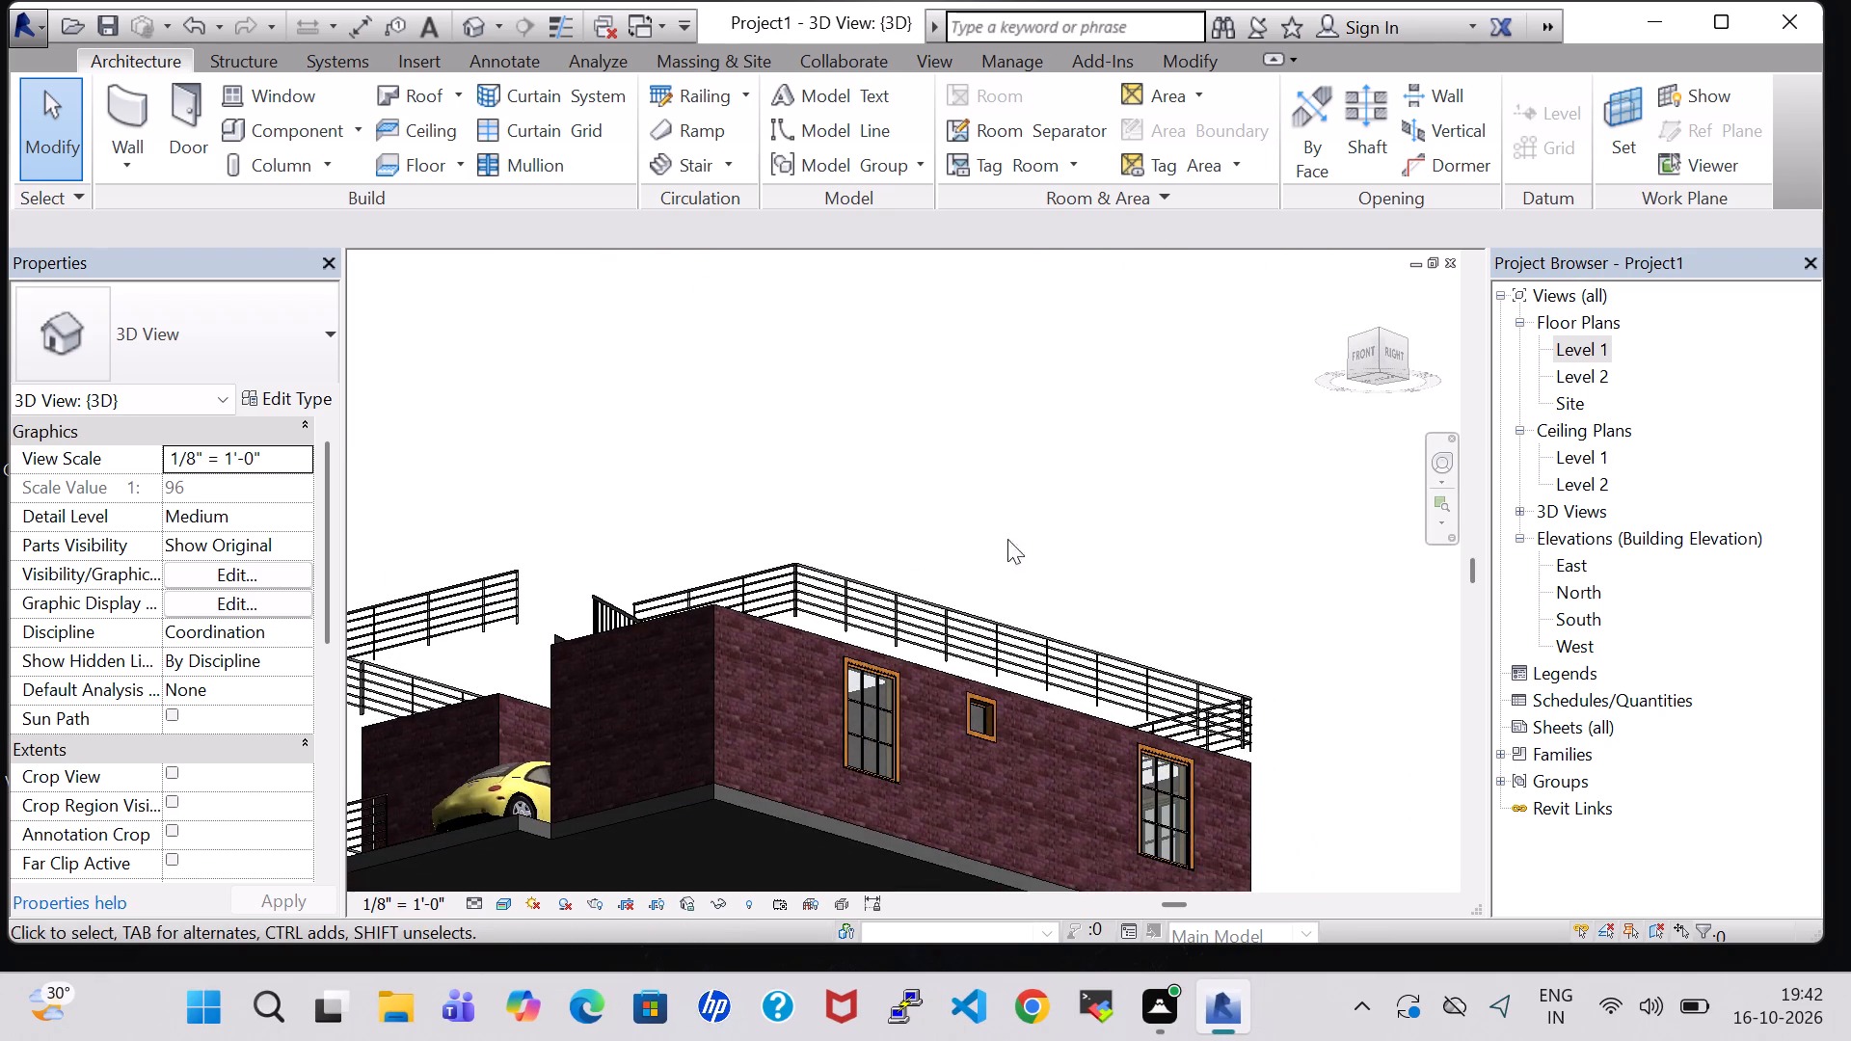
middle_drag(920, 492, 1084, 604)
middle_drag(1084, 604, 959, 440)
middle_drag(960, 400, 960, 465)
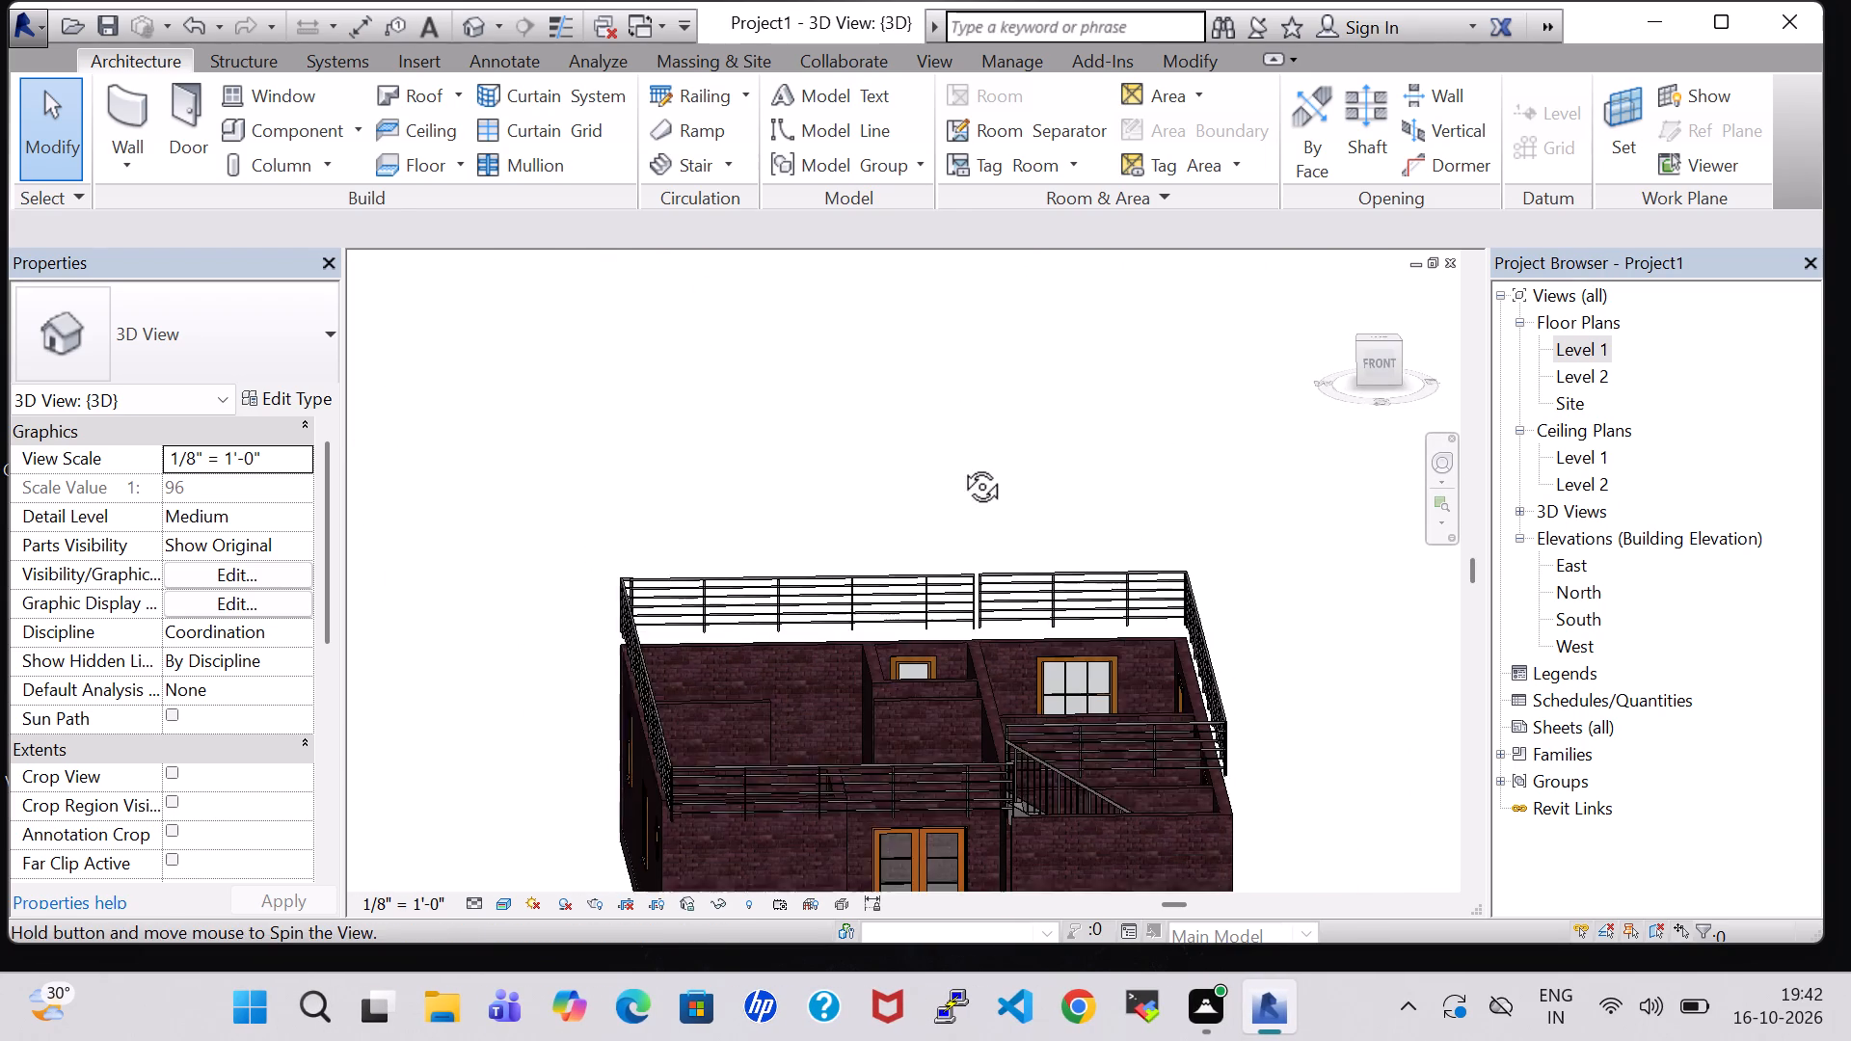
middle_drag(960, 465, 960, 496)
middle_drag(962, 498, 899, 234)
shift+middle_drag(1184, 539, 1184, 593)
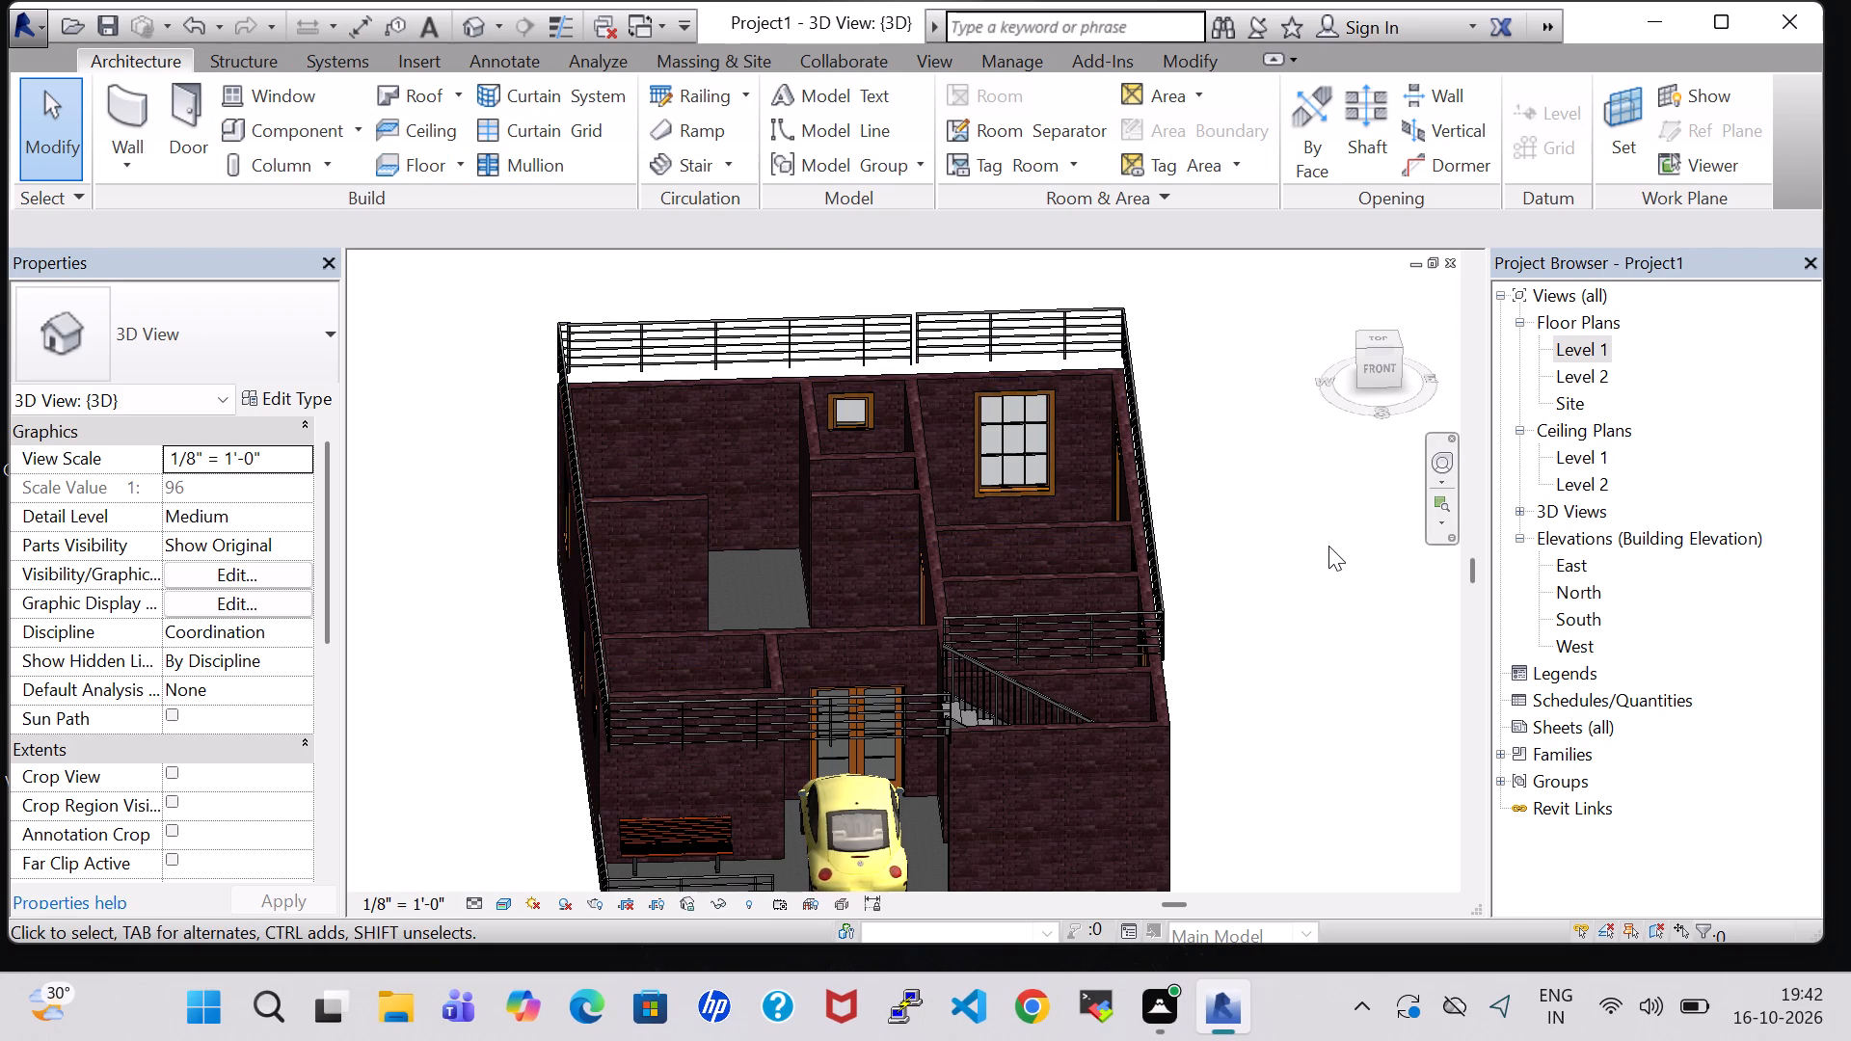
middle_drag(1327, 546, 1319, 620)
middle_drag(1244, 671, 1222, 487)
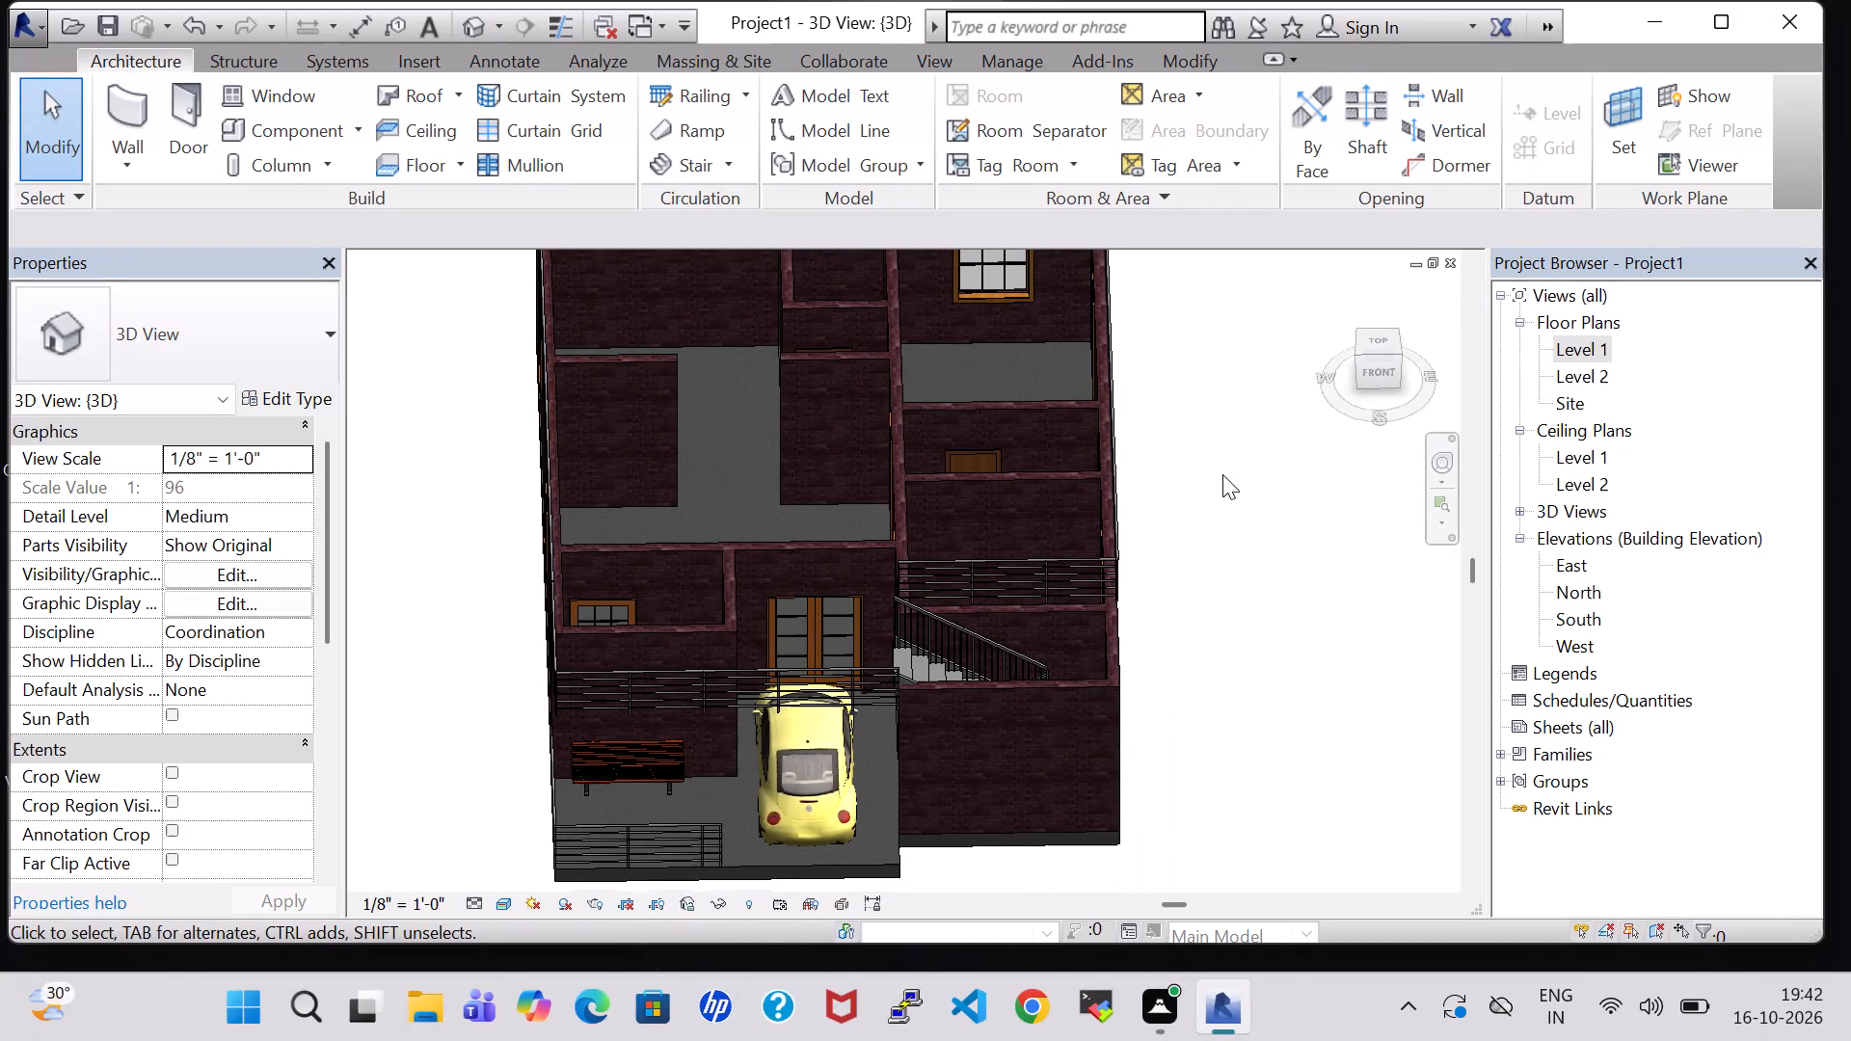
shift+middle_drag(1222, 474, 1226, 550)
shift+scroll(1222, 474, down, 1)
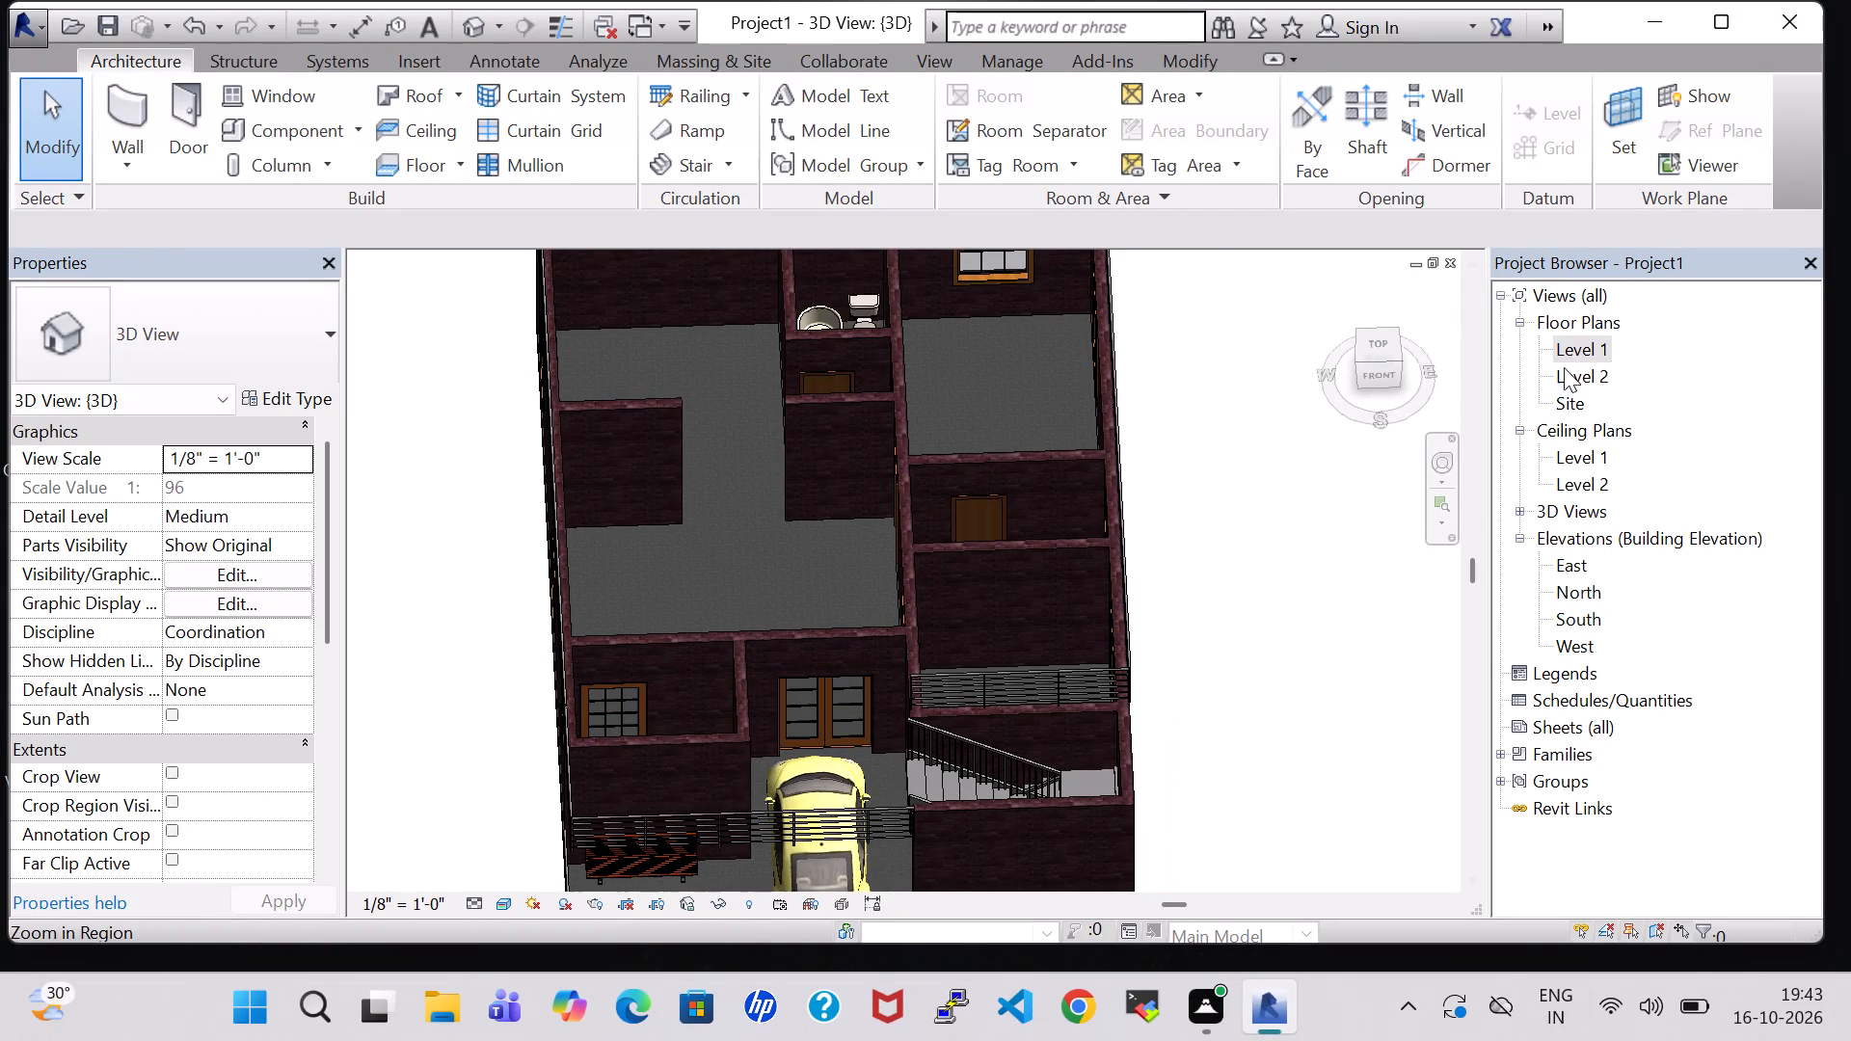
Return to the Level 1 floor plan.
double_click(1589, 353)
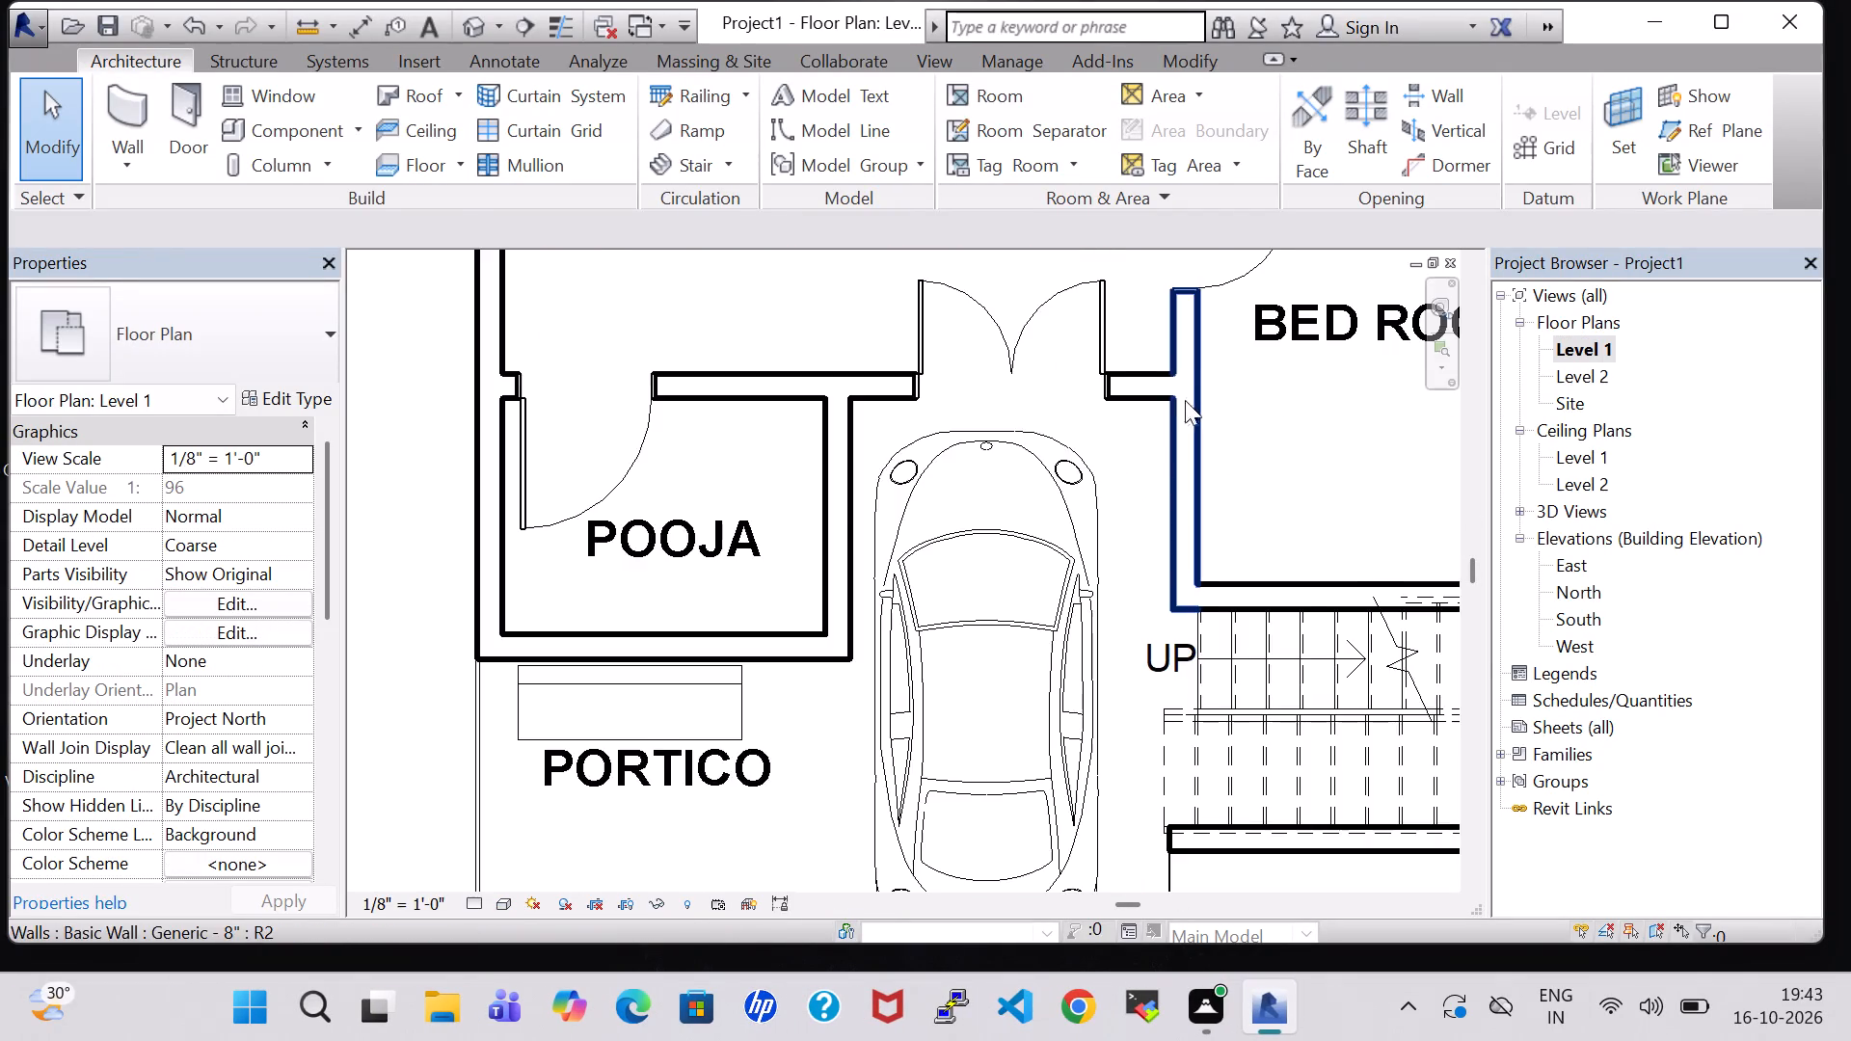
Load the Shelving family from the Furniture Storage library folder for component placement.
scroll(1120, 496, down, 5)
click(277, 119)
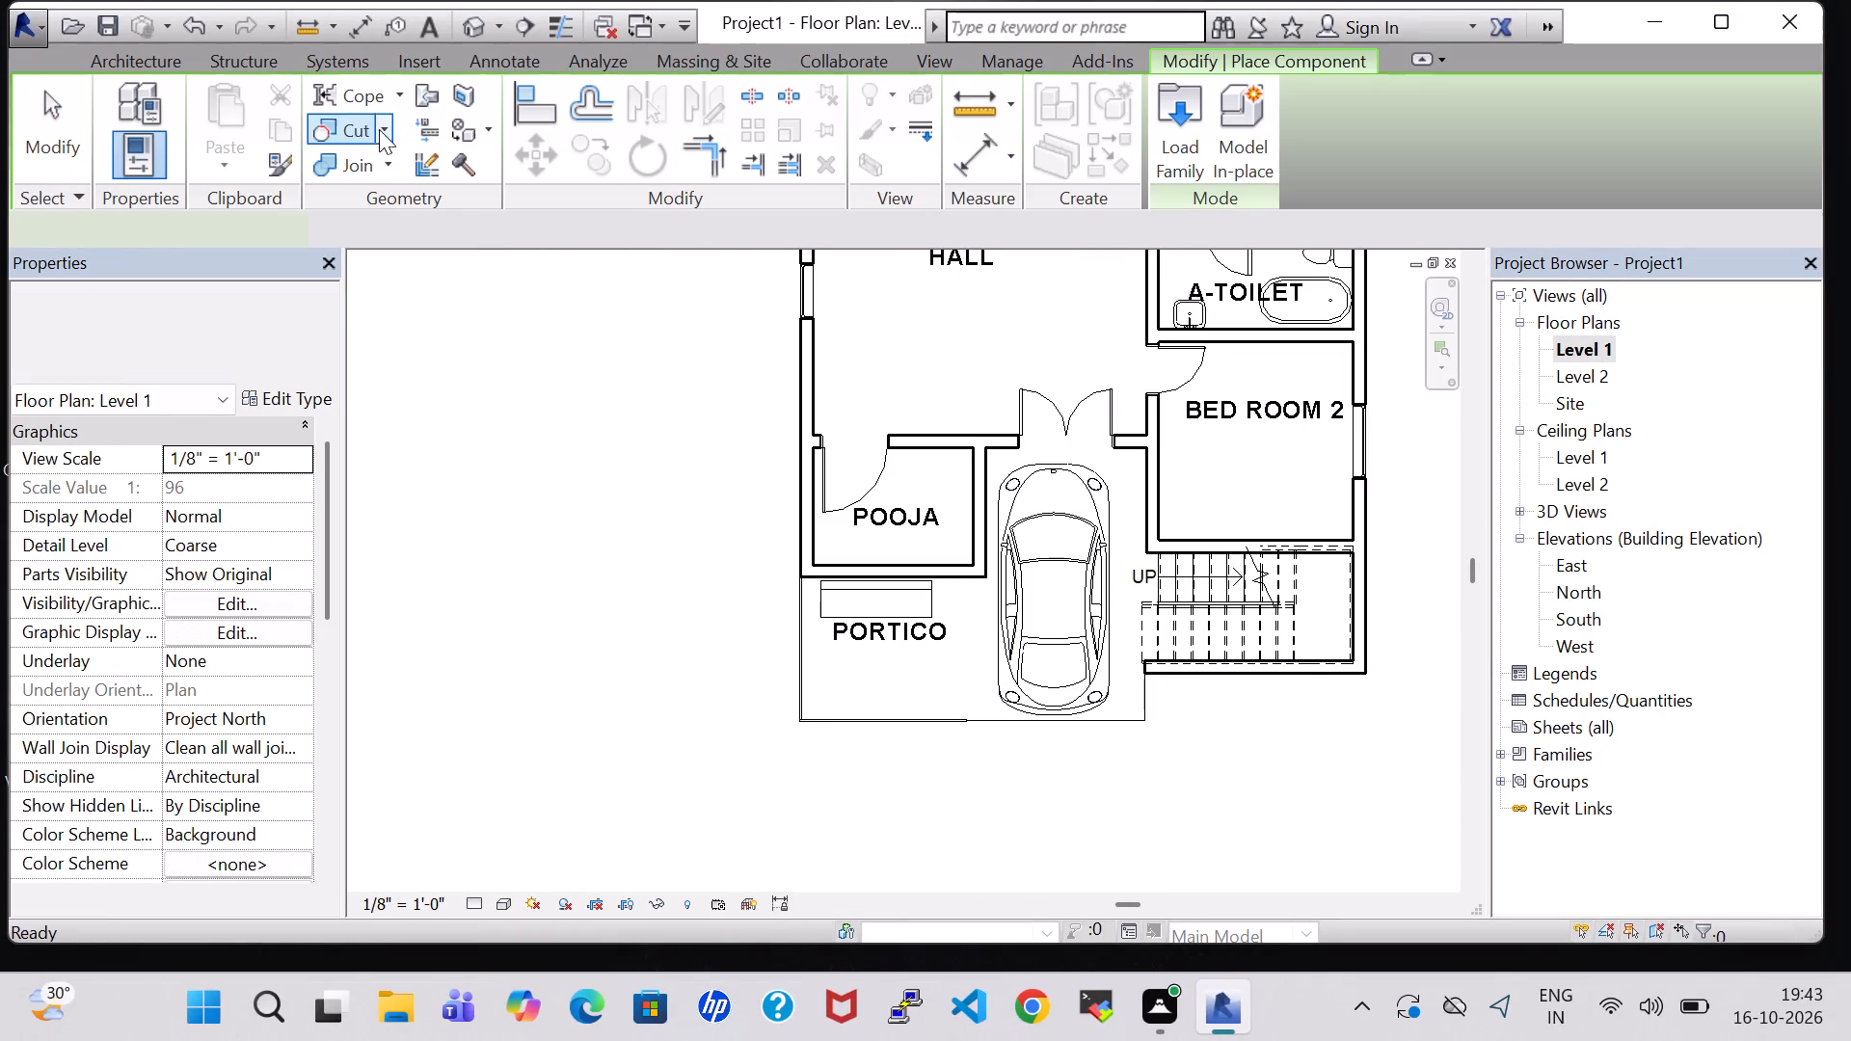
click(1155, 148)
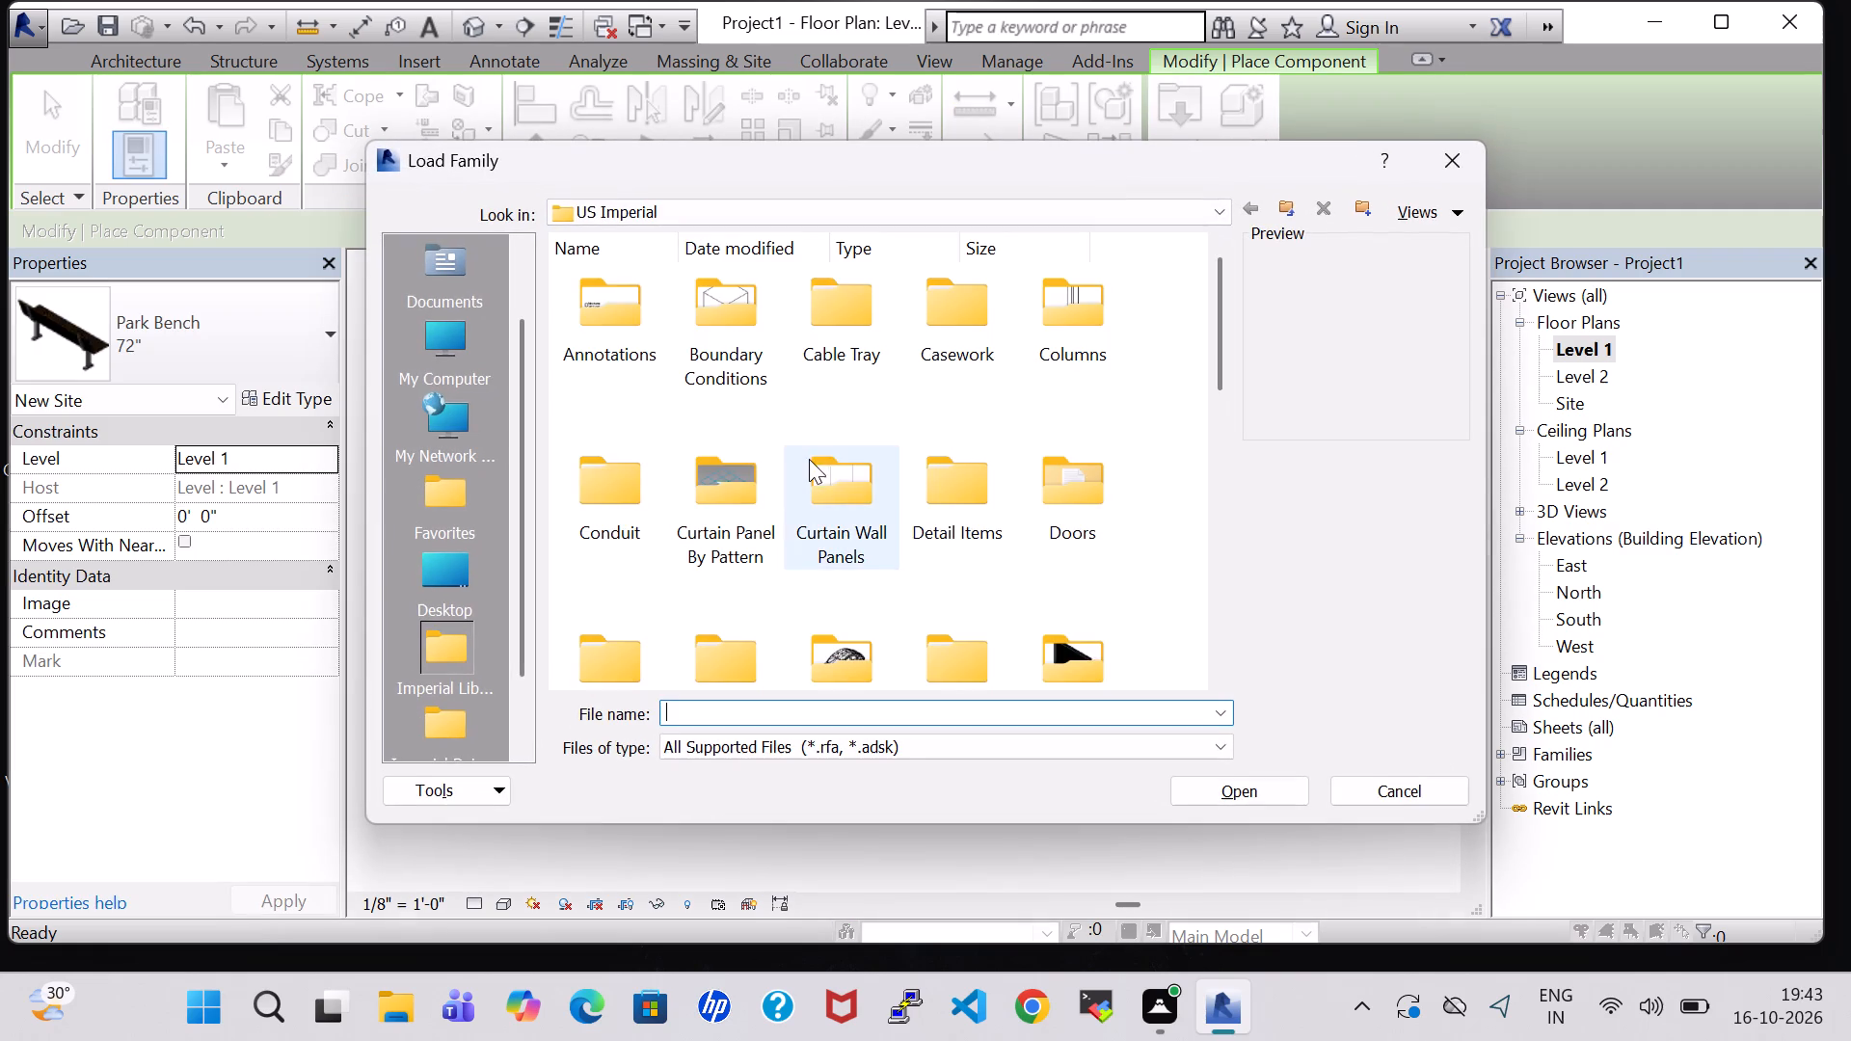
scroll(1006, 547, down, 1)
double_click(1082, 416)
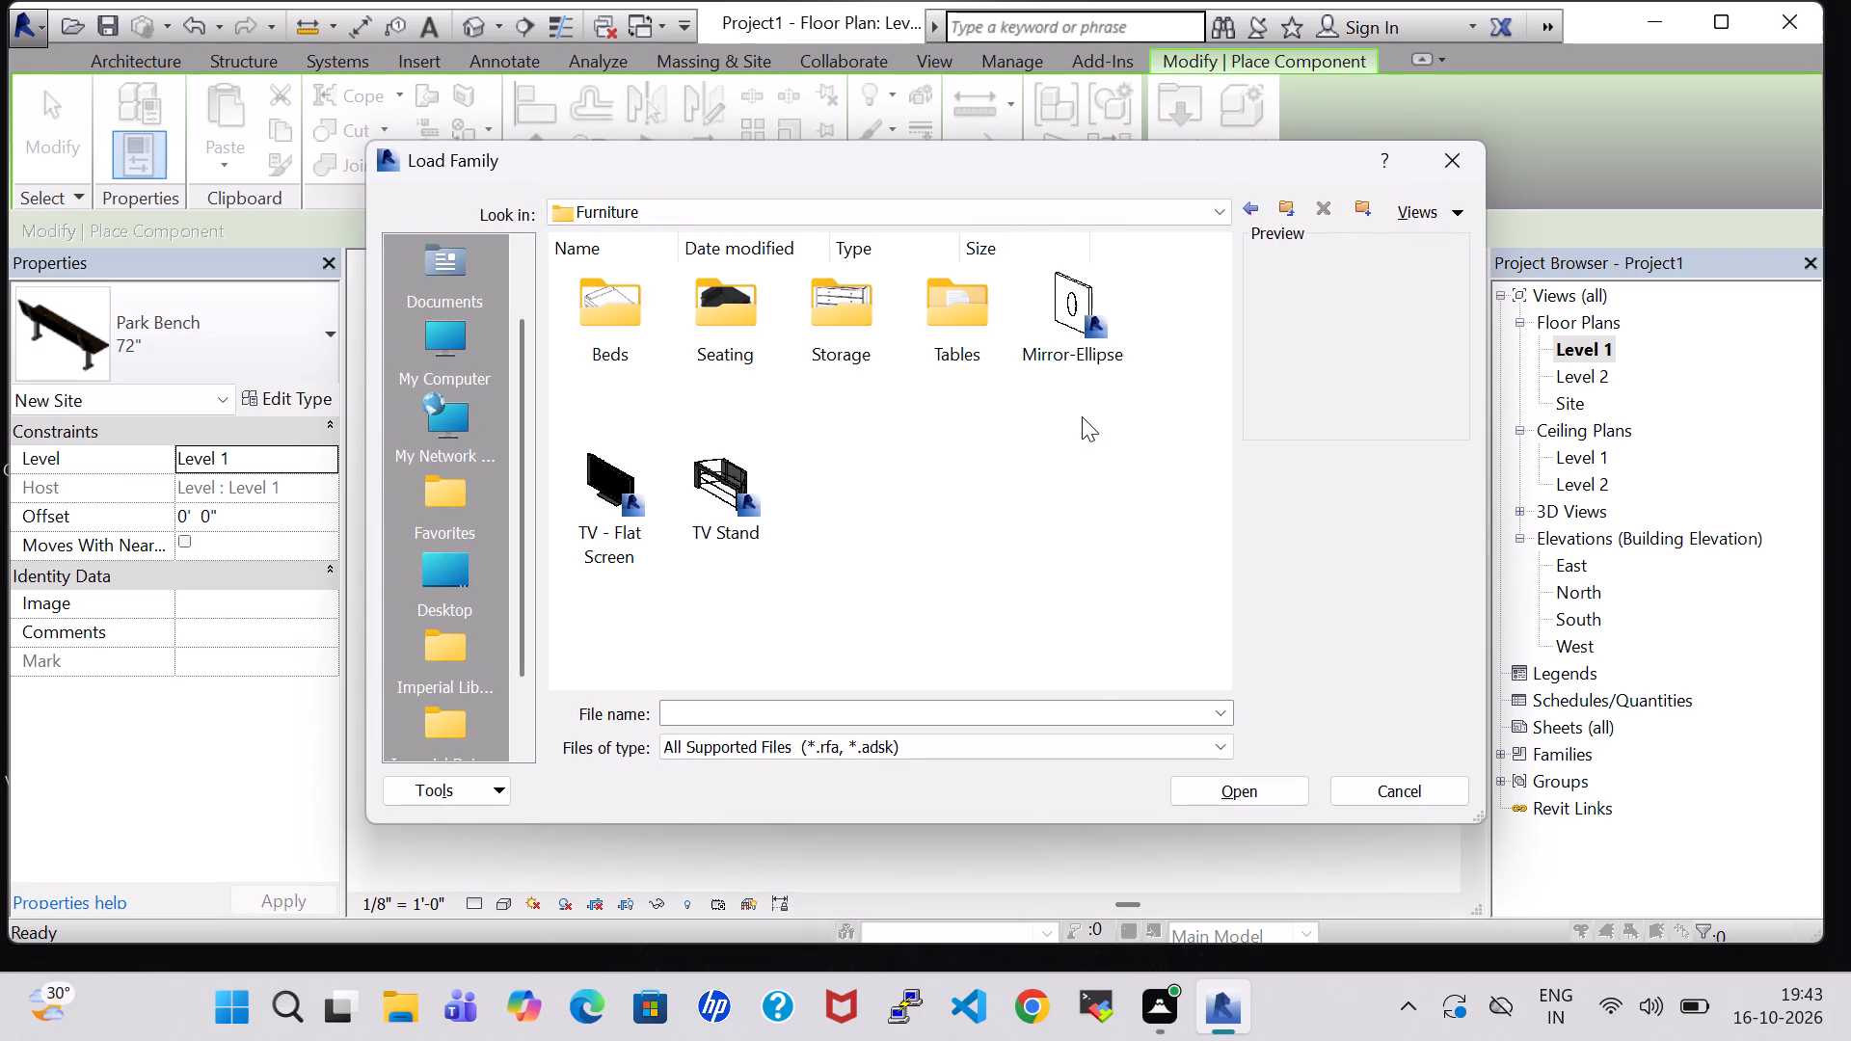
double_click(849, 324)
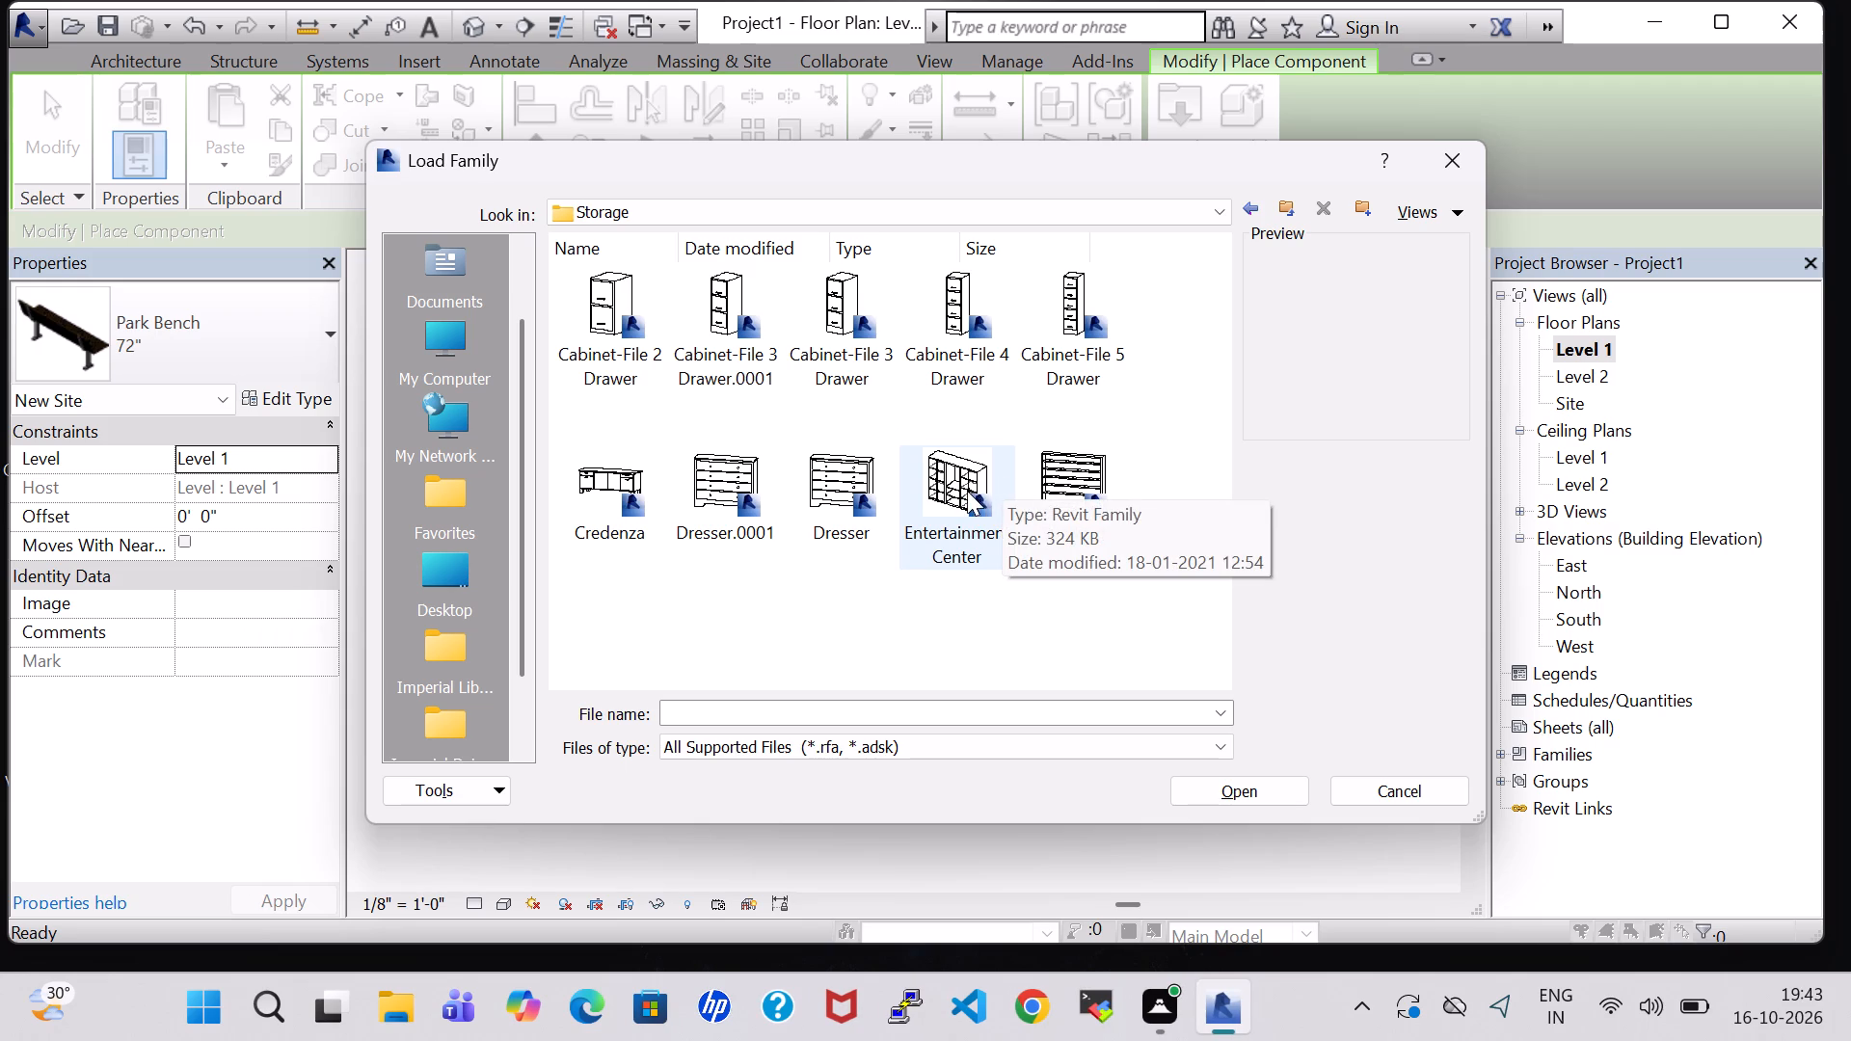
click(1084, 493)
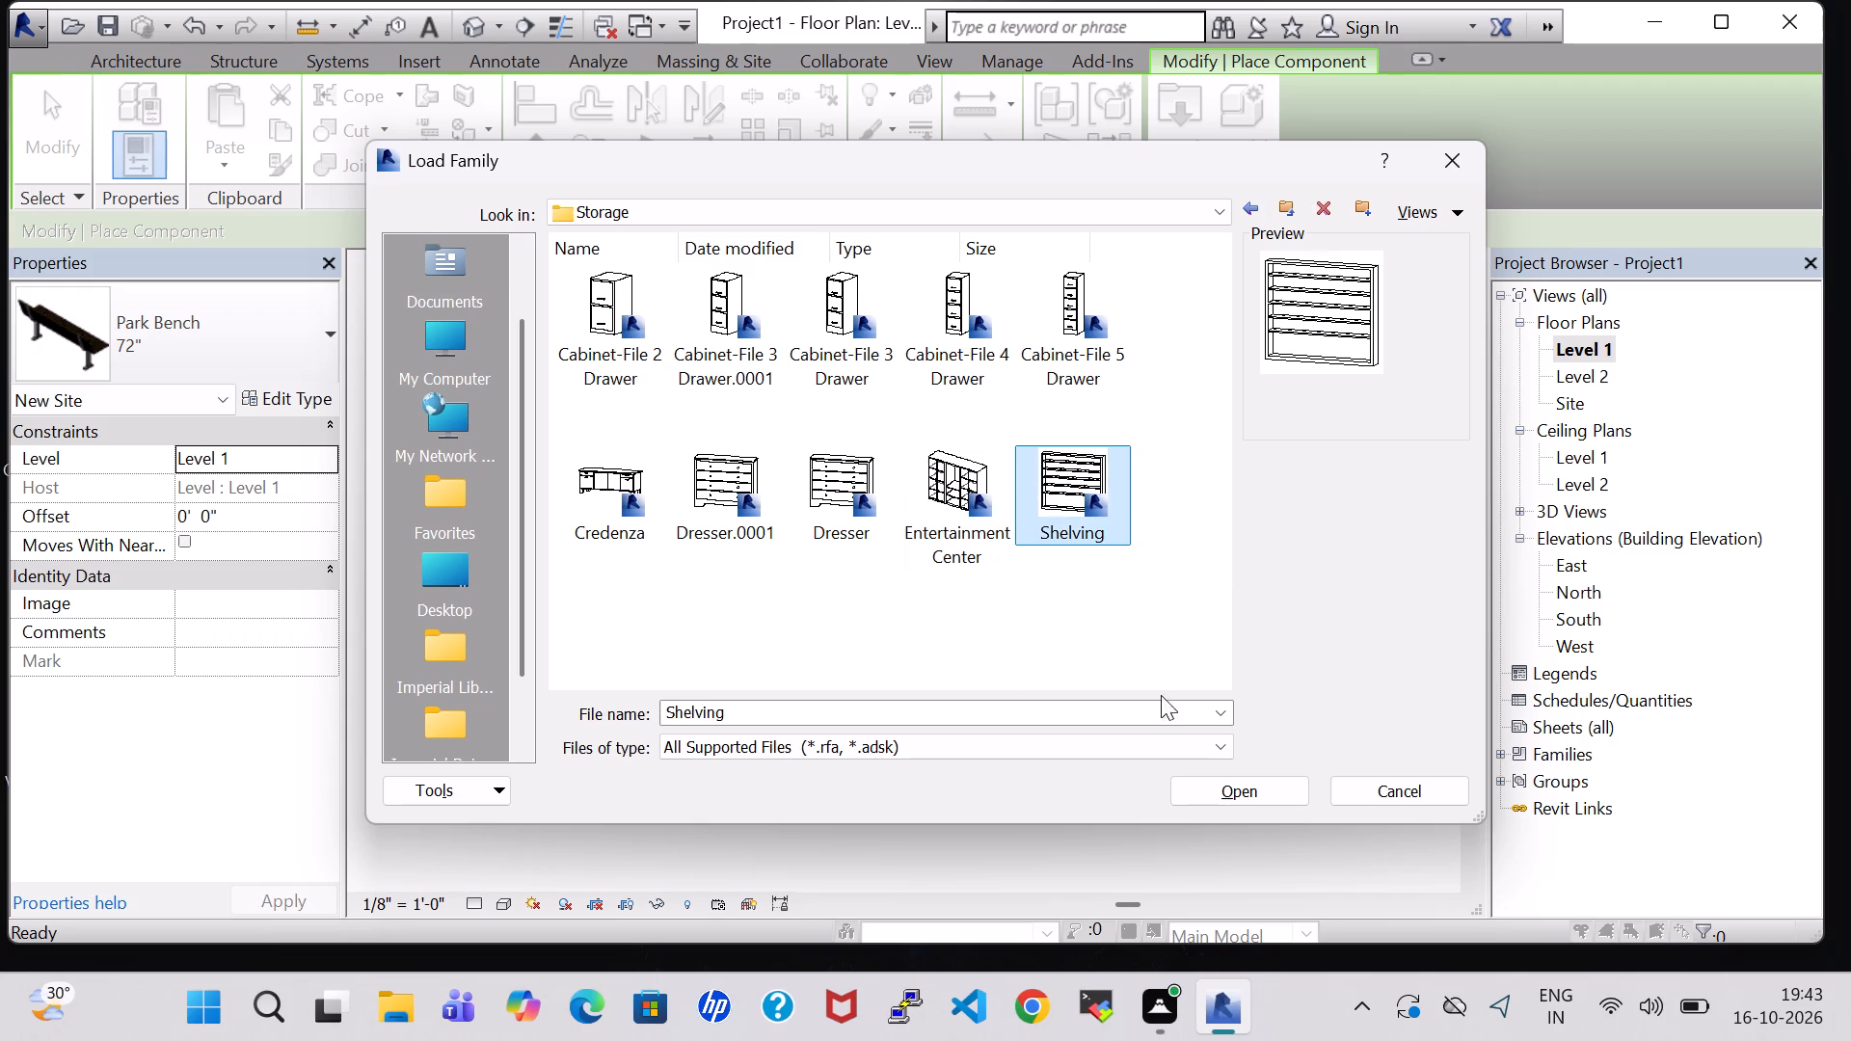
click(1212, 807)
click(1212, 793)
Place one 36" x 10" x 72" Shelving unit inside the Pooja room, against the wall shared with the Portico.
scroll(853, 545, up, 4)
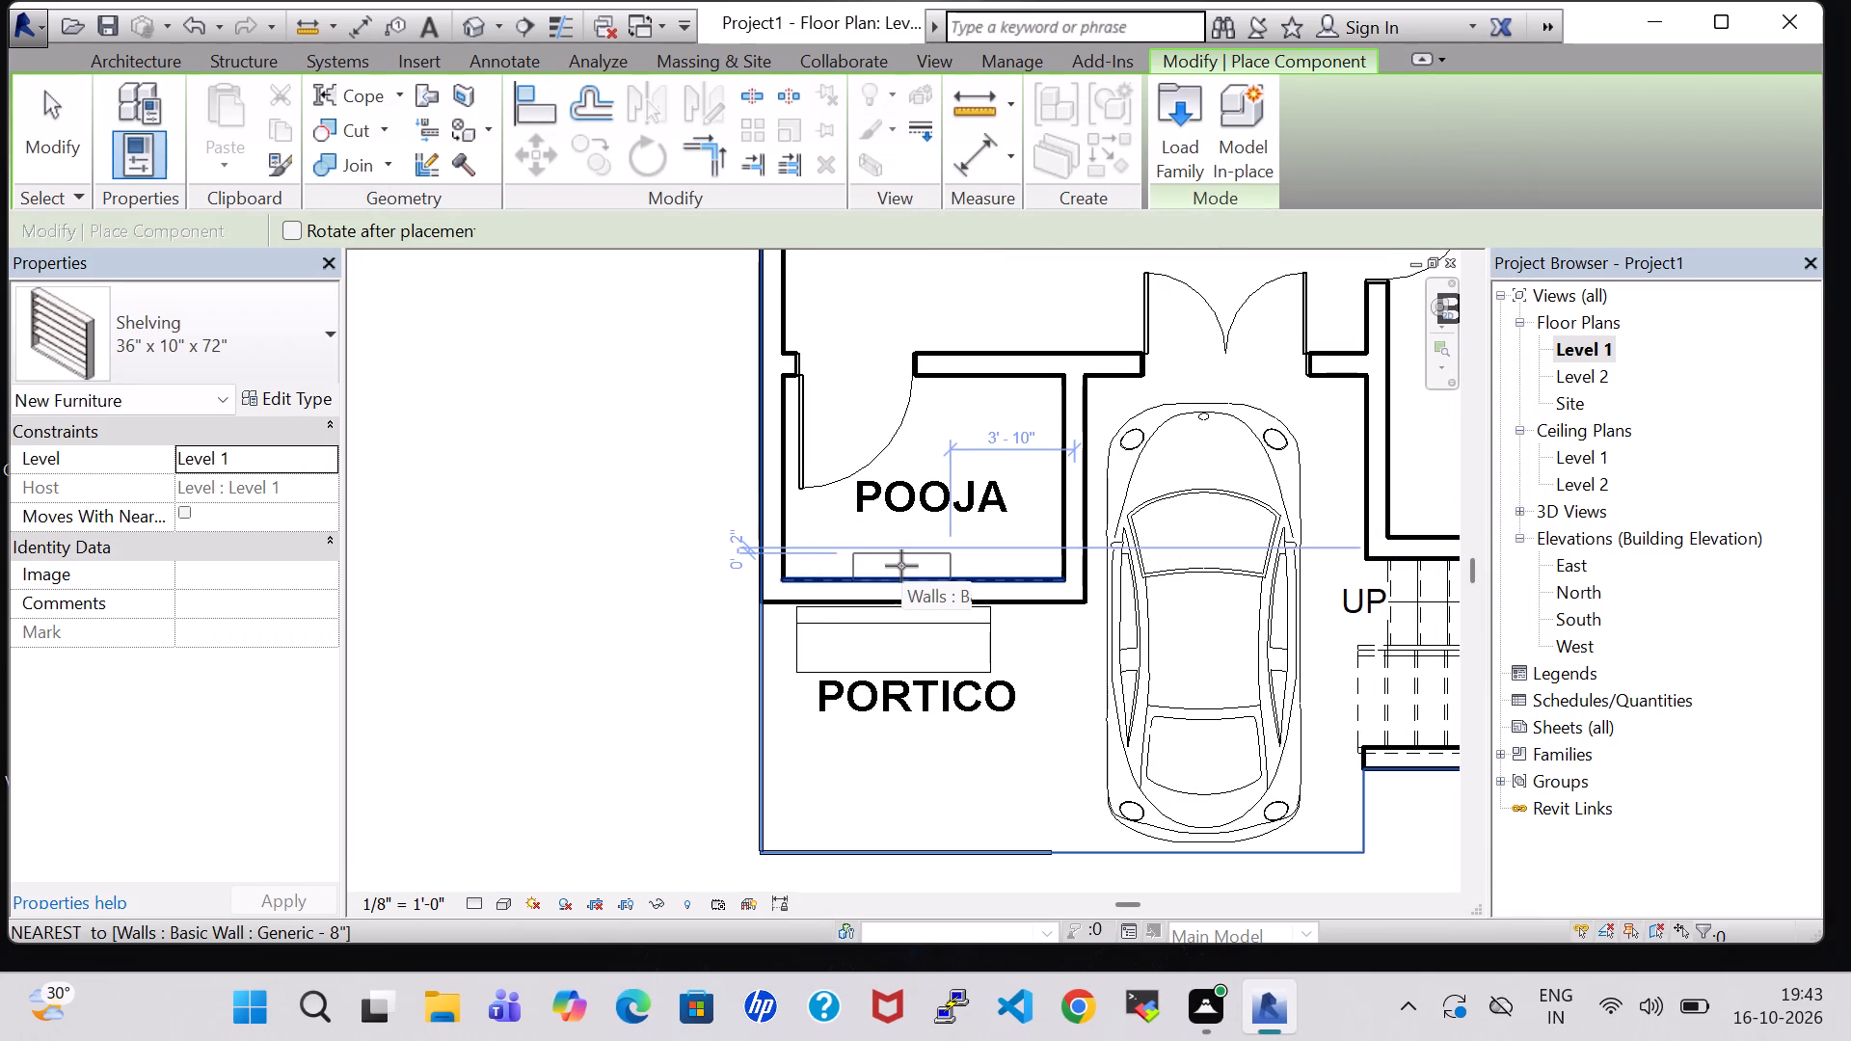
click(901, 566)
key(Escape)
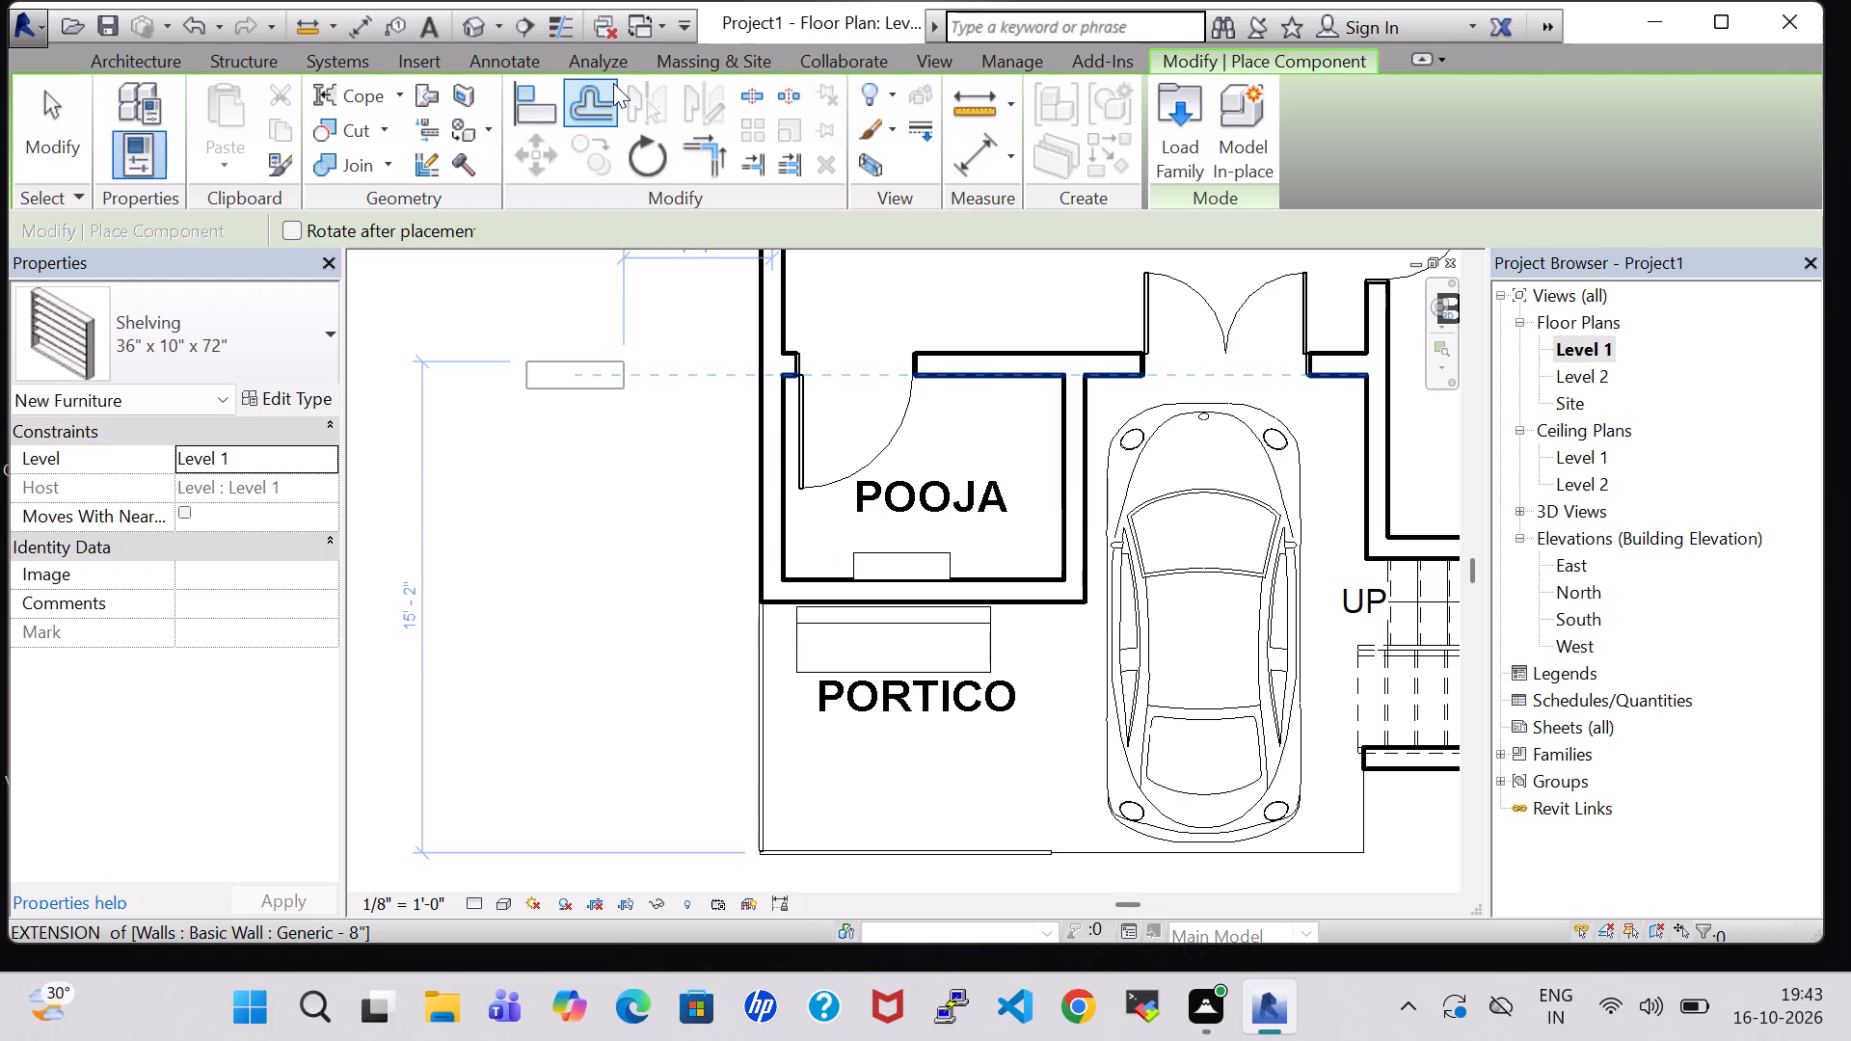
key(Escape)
Examine the shelving unit's appearance and position inside the Pooja room in the 3D view.
click(473, 22)
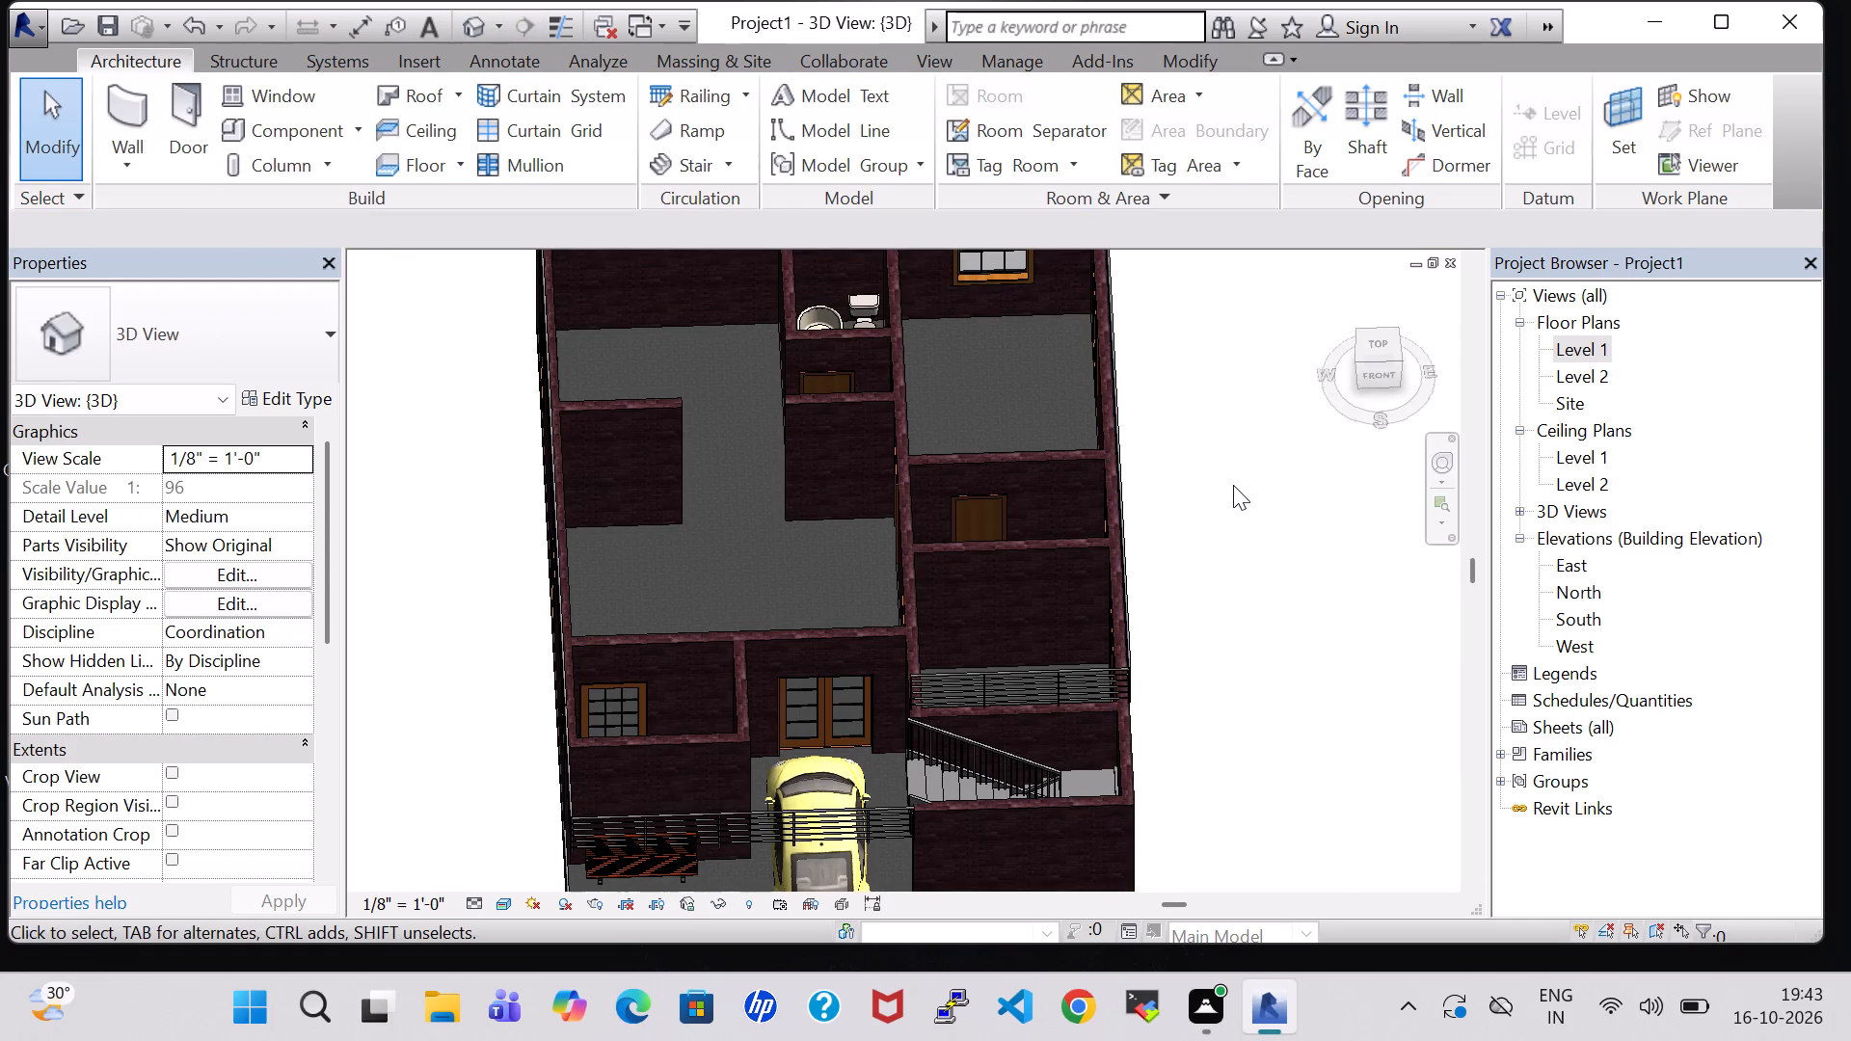
shift+middle_drag(1233, 485, 1218, 641)
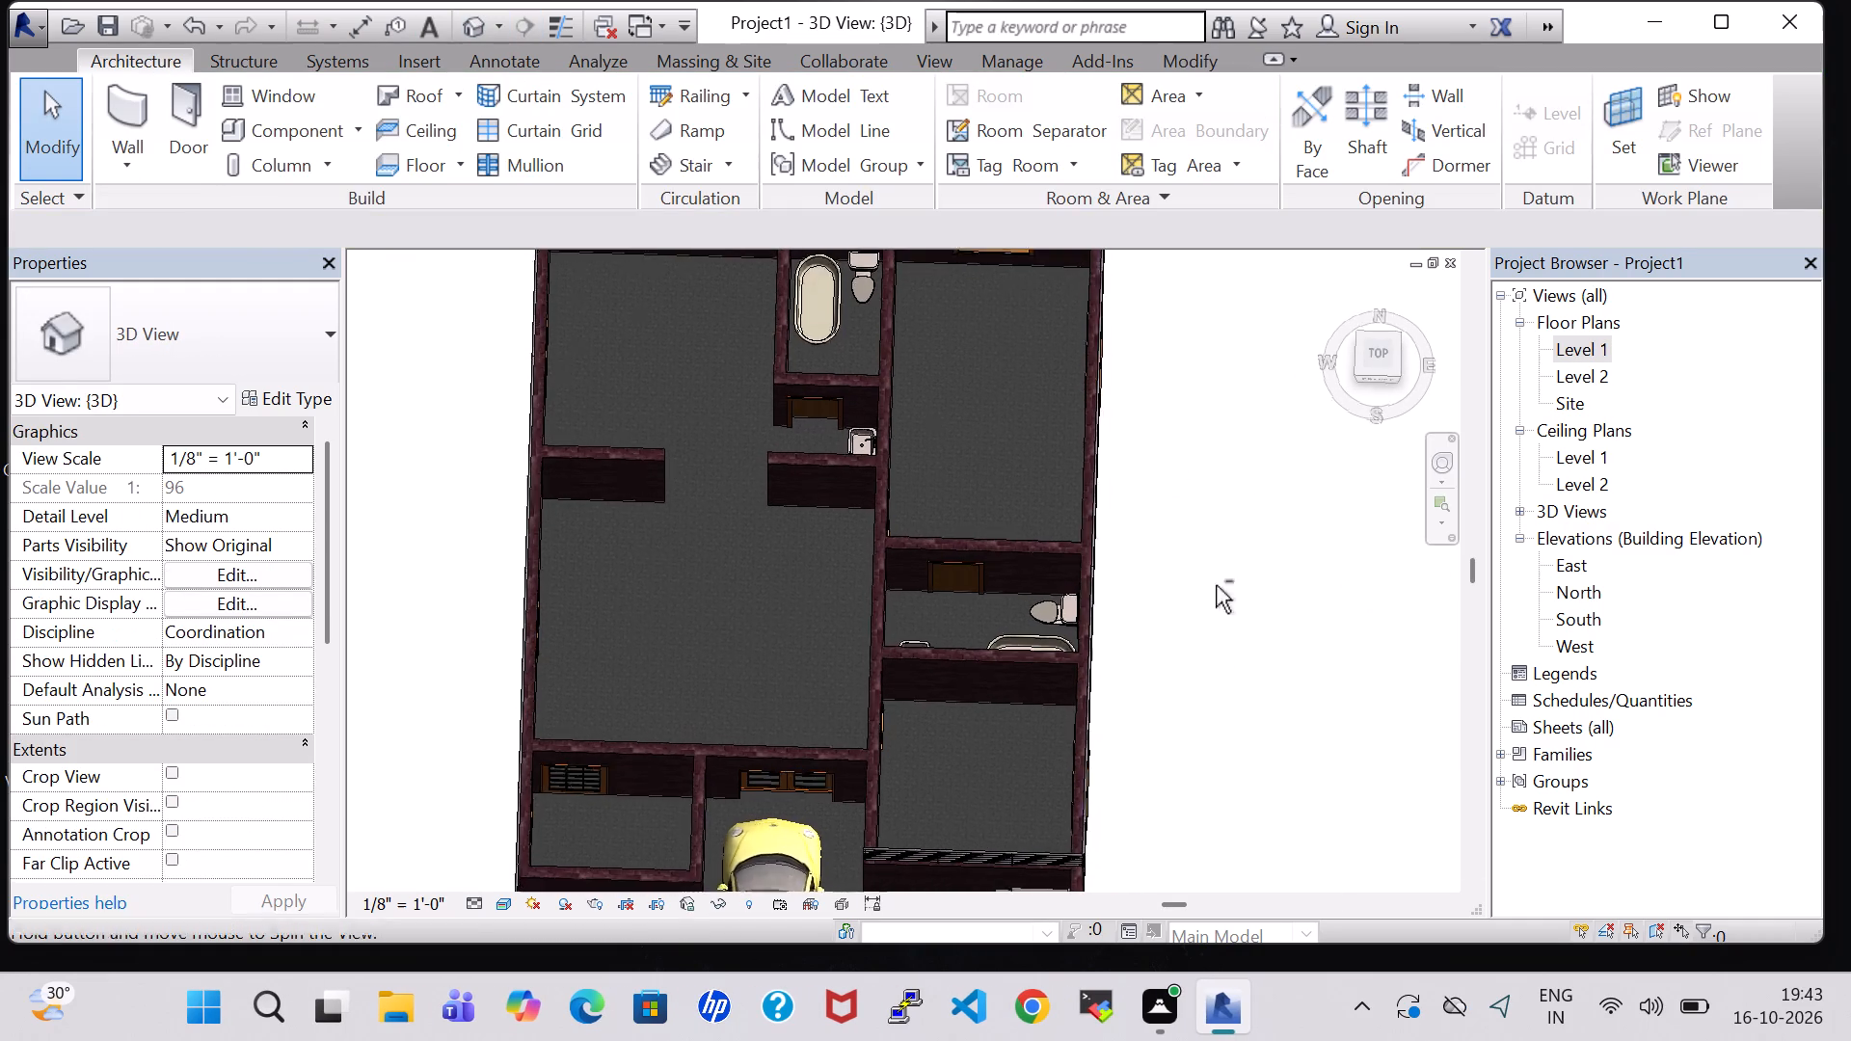
middle_drag(1218, 505, 1239, 660)
middle_drag(1211, 605, 1203, 471)
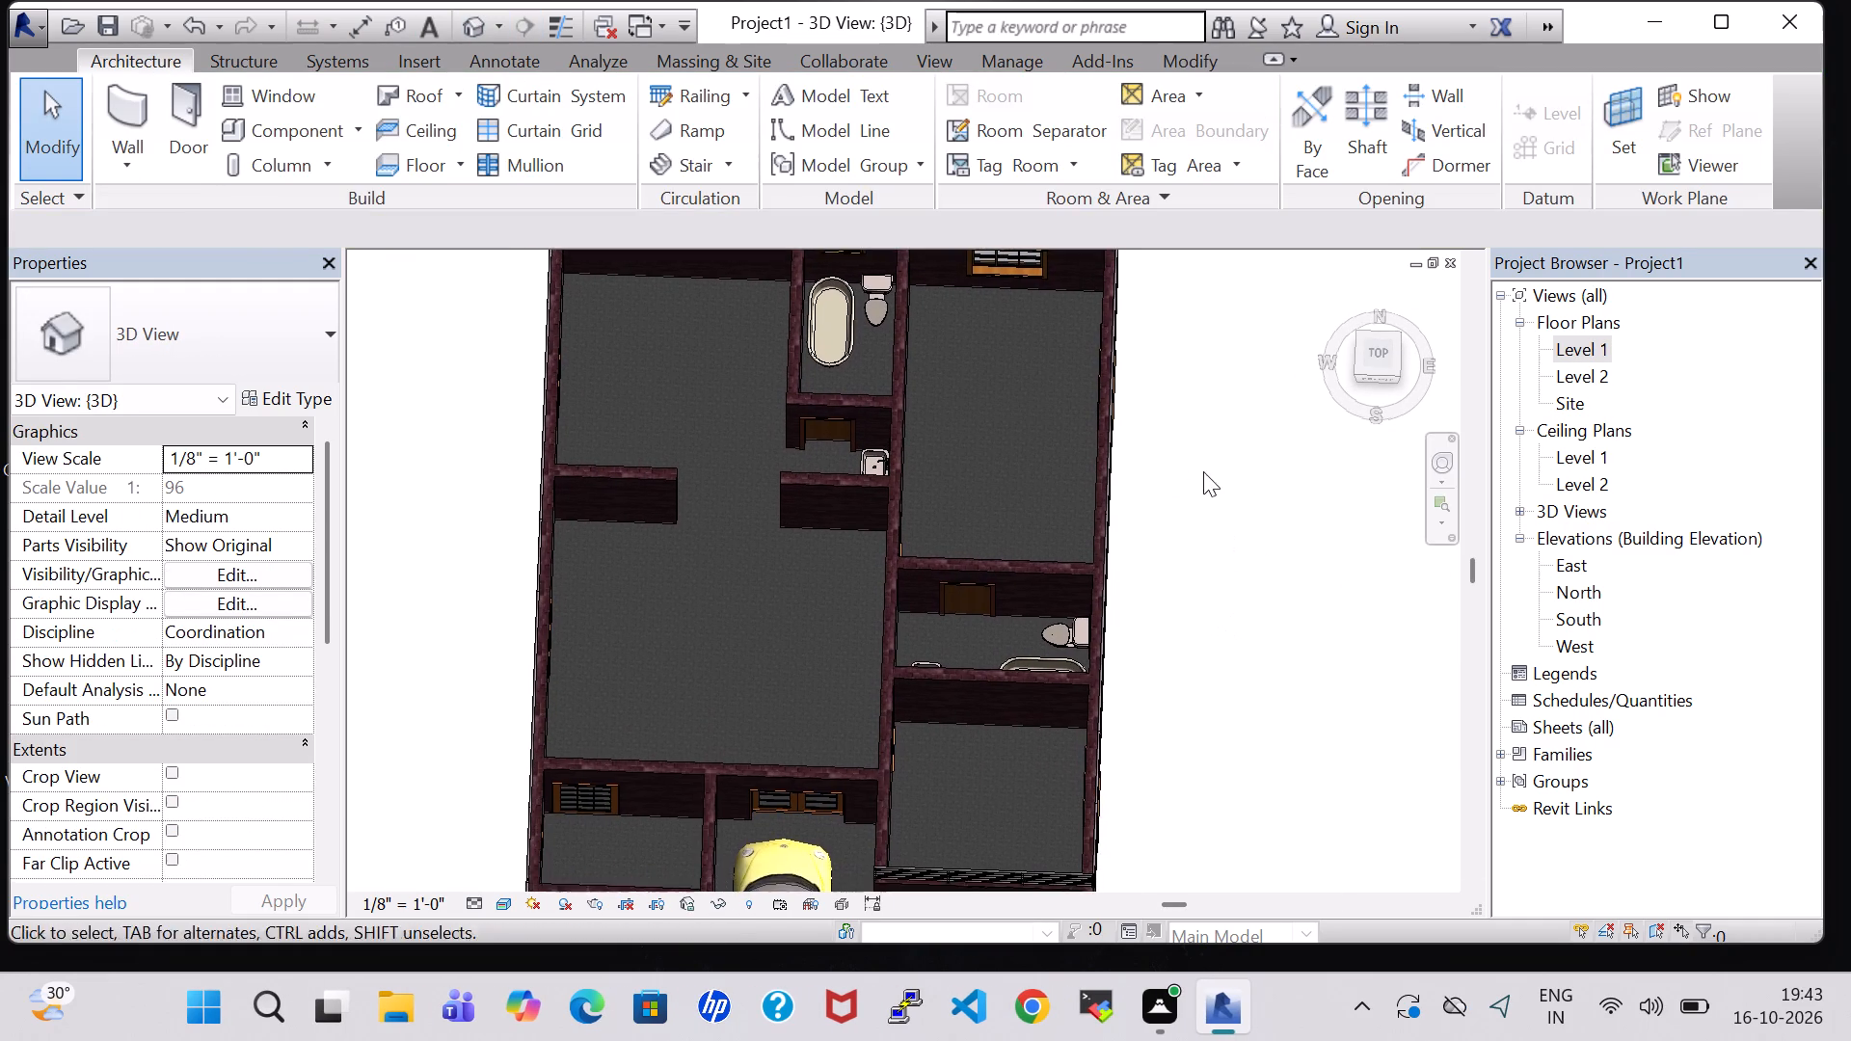
middle_drag(1216, 672, 1191, 400)
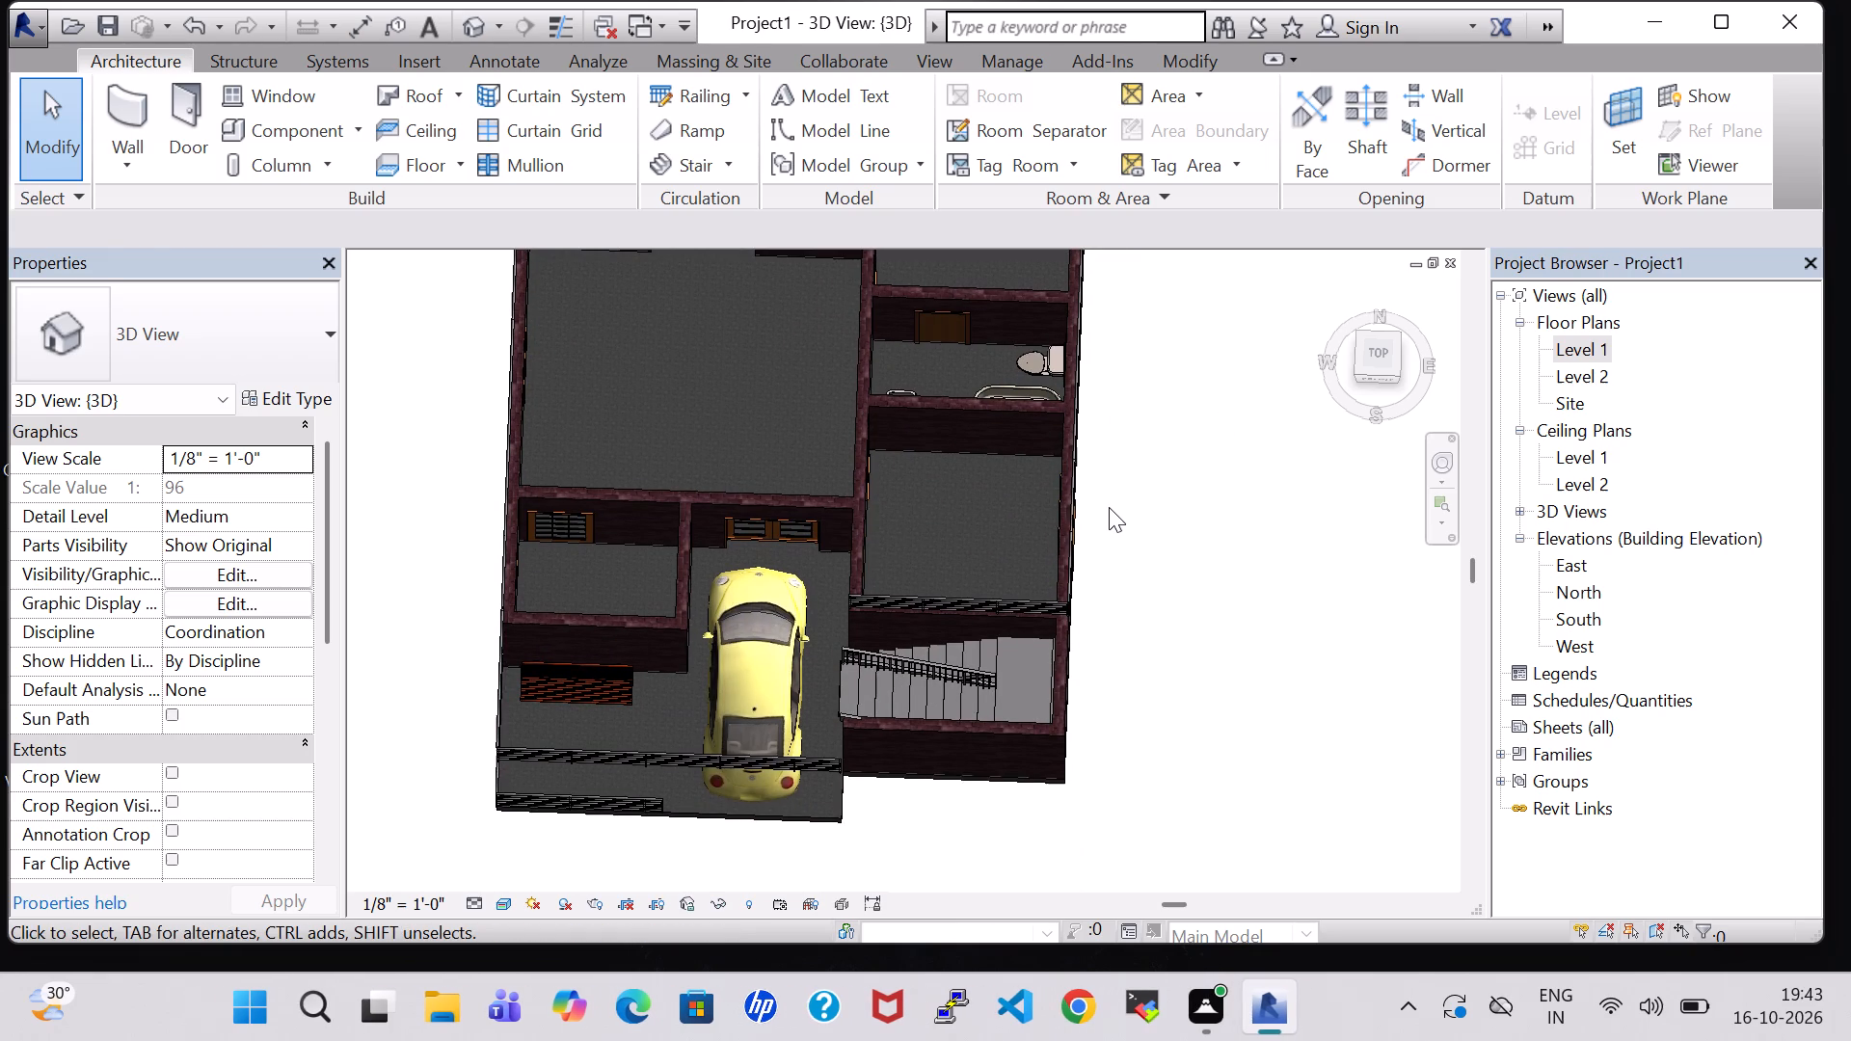
middle_drag(1127, 470, 1179, 730)
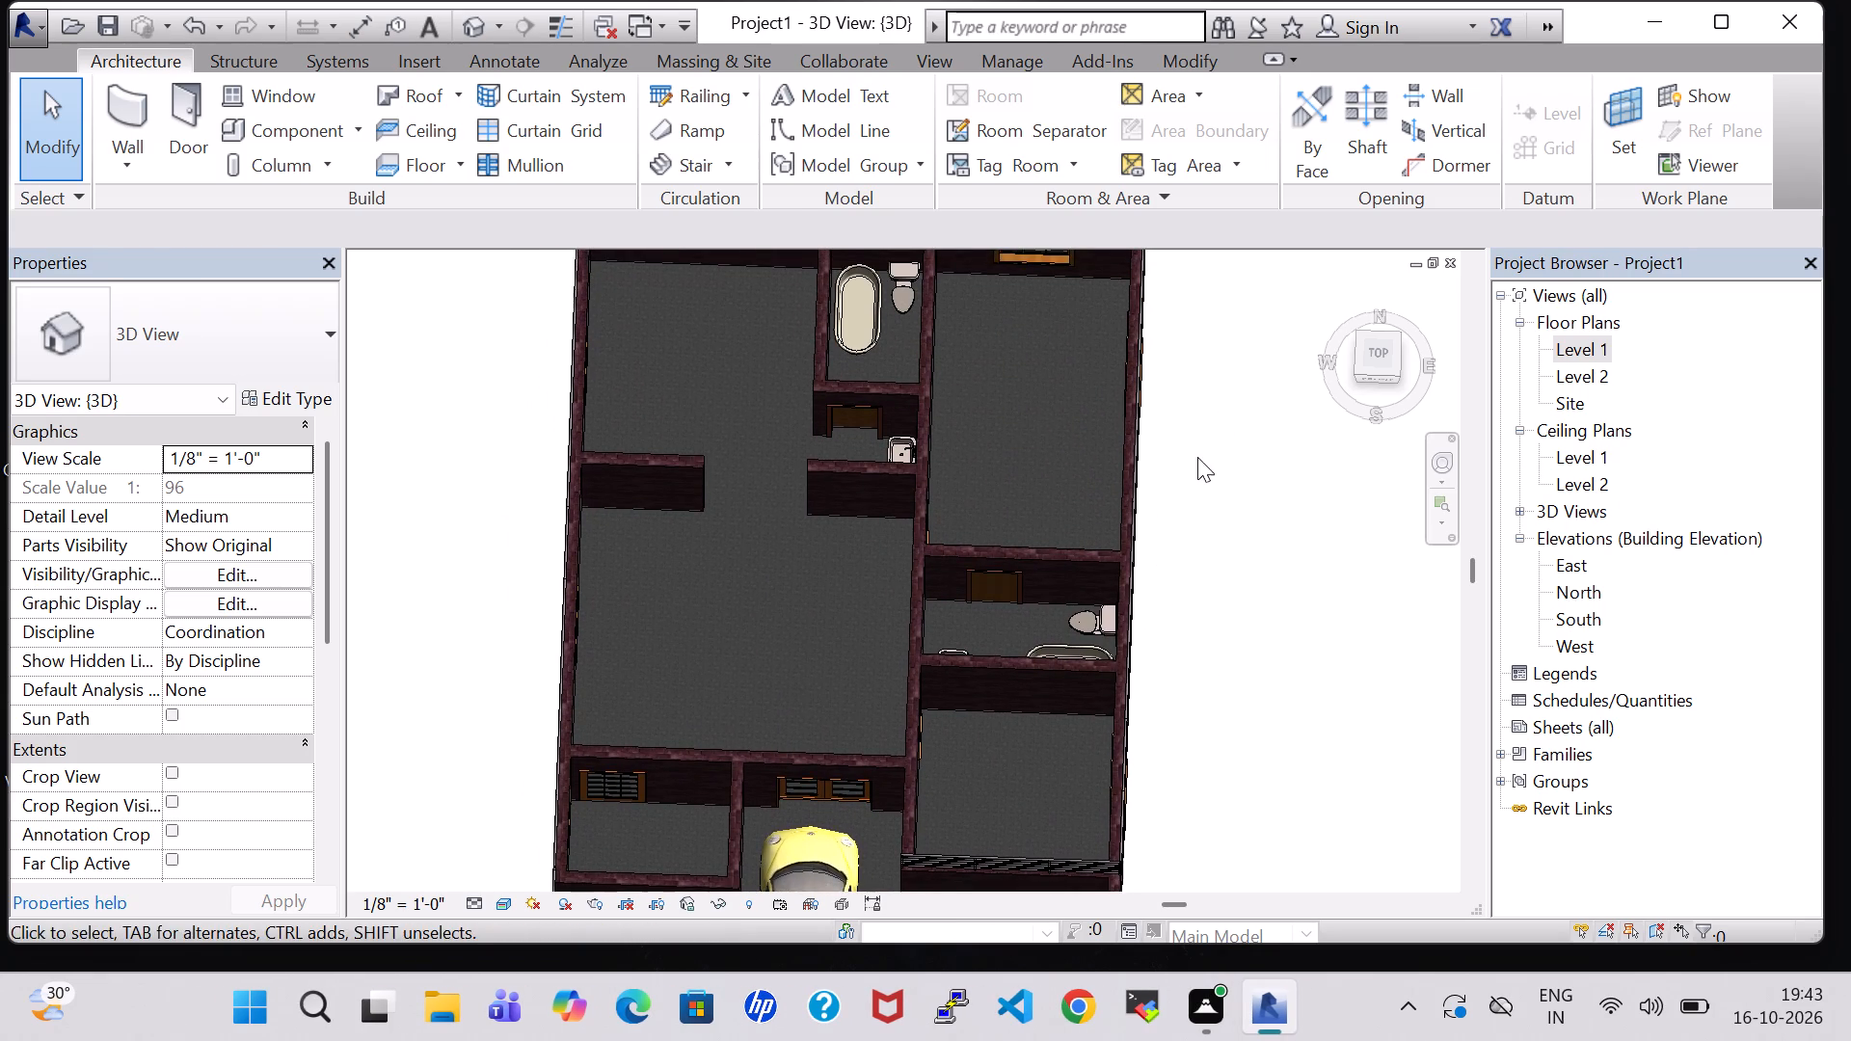
middle_drag(1195, 457, 1195, 612)
middle_drag(1195, 612, 1163, 540)
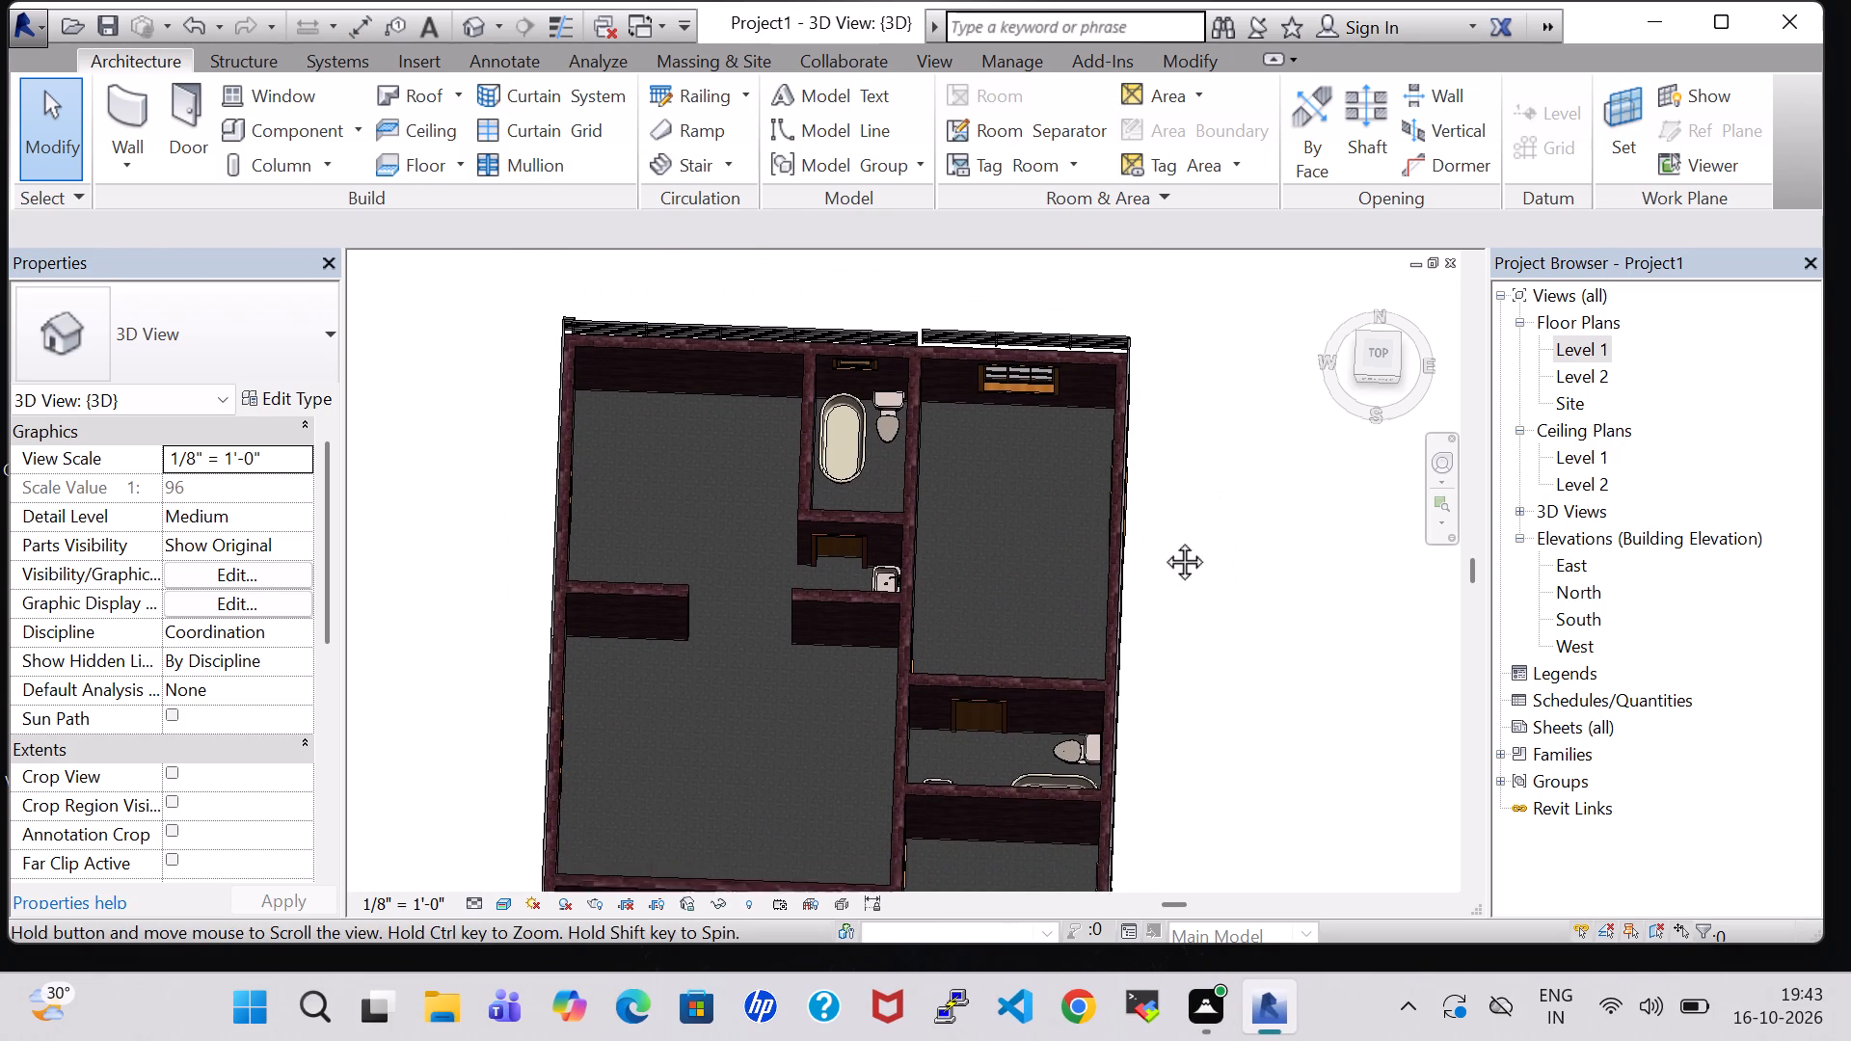
middle_drag(1163, 540, 1158, 460)
middle_drag(1142, 679, 1092, 416)
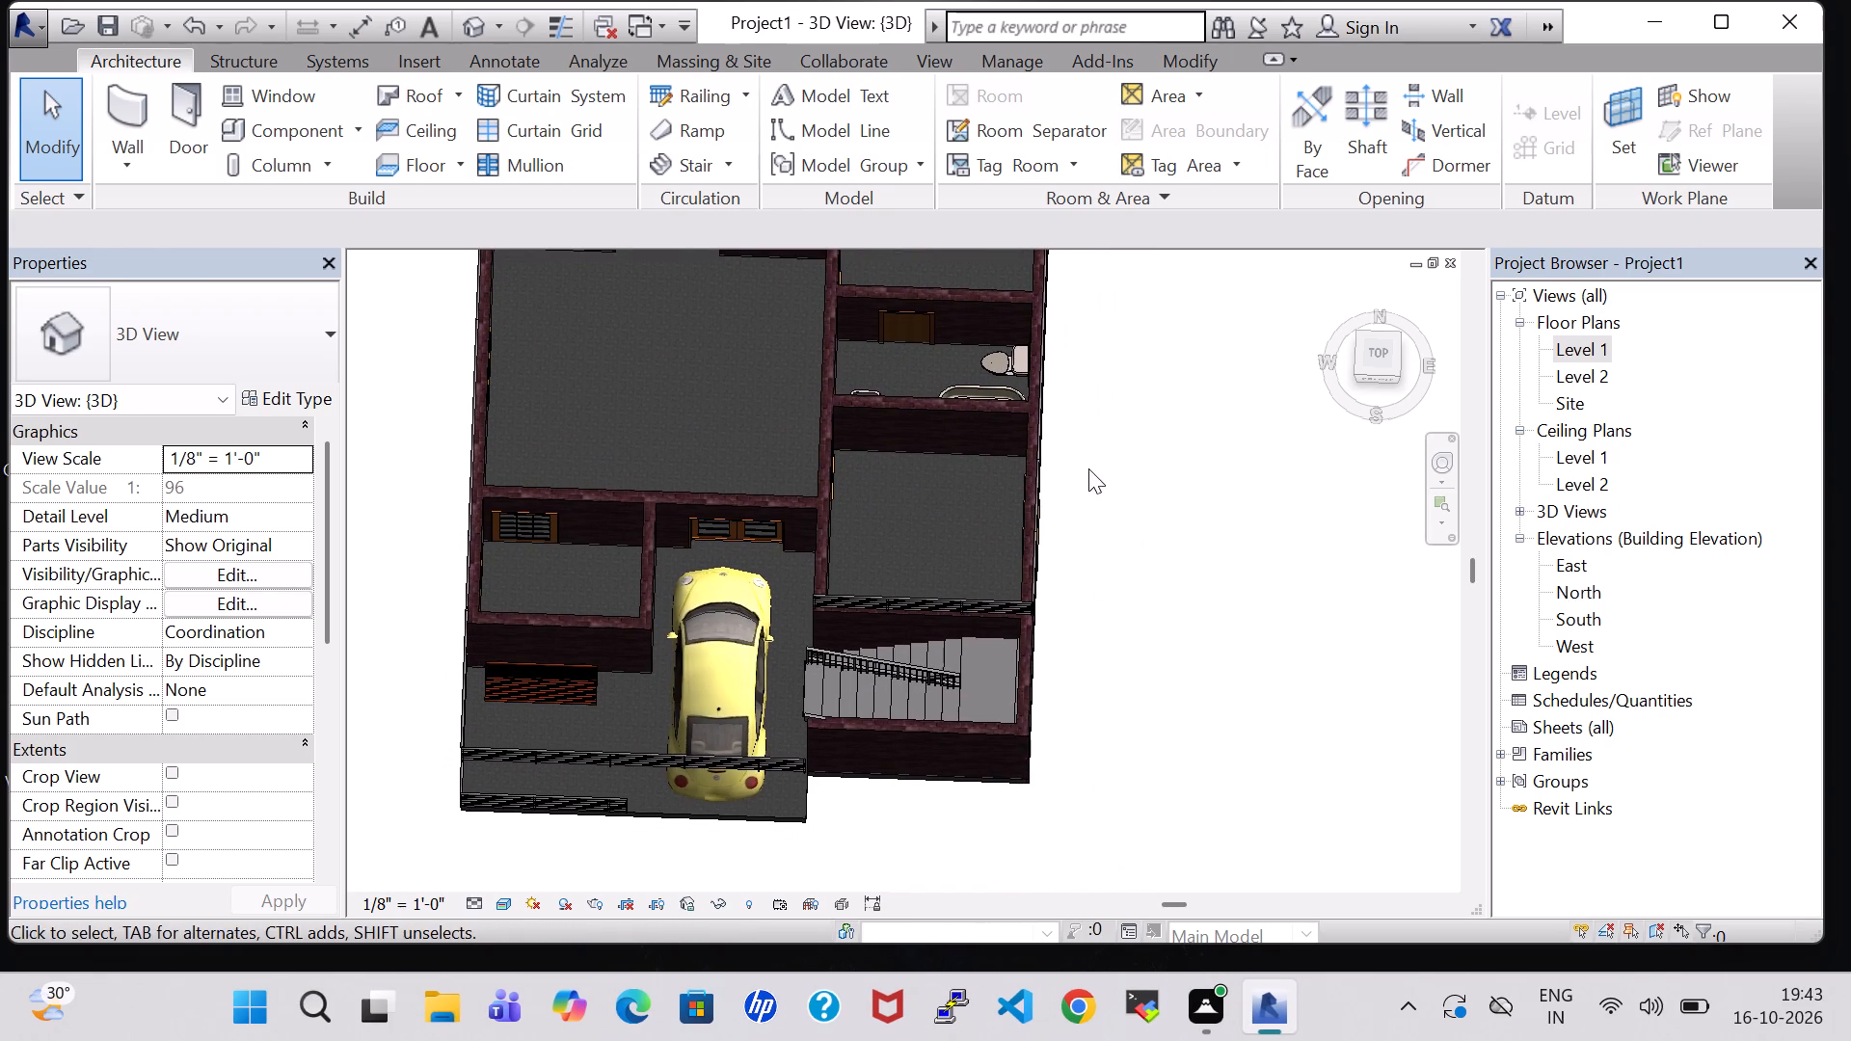
shift+middle_drag(1088, 468, 1365, 579)
shift+middle_drag(1367, 574, 1371, 563)
middle_drag(927, 518, 817, 651)
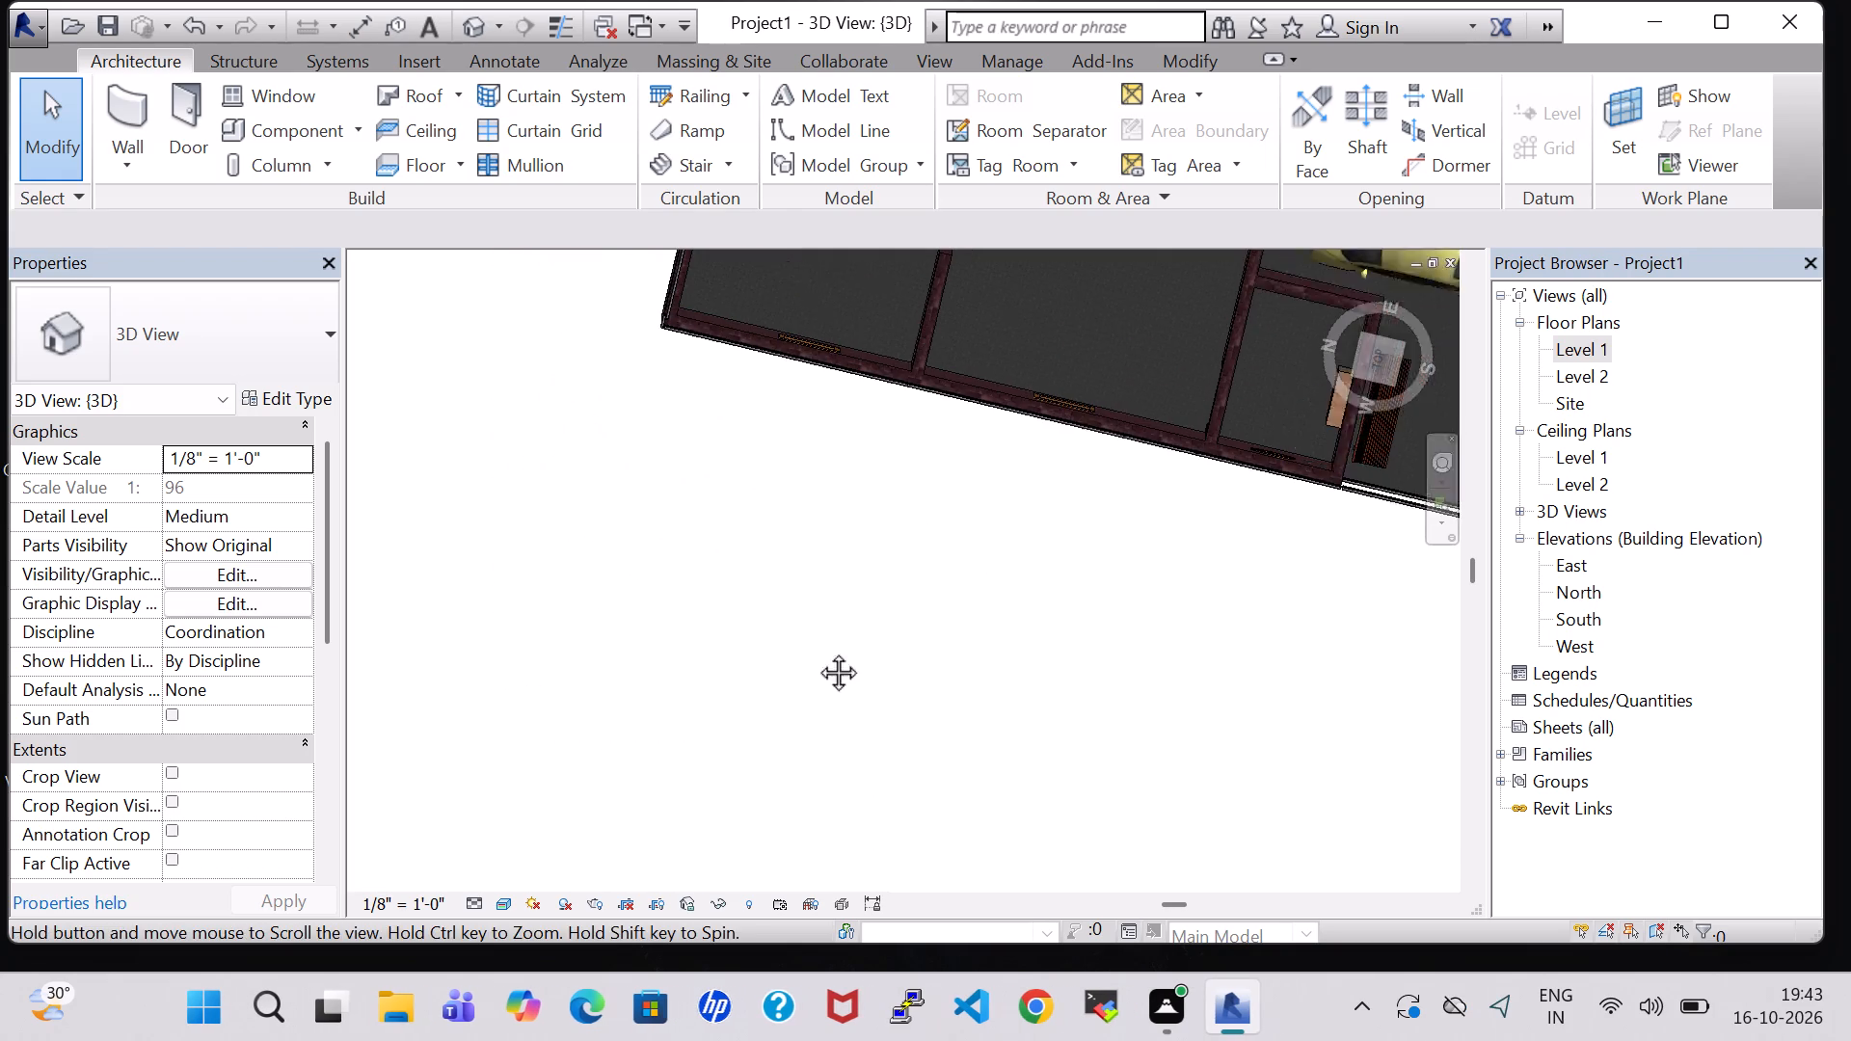
middle_drag(817, 651, 729, 777)
shift+middle_drag(877, 746, 1134, 669)
middle_drag(1042, 360, 938, 901)
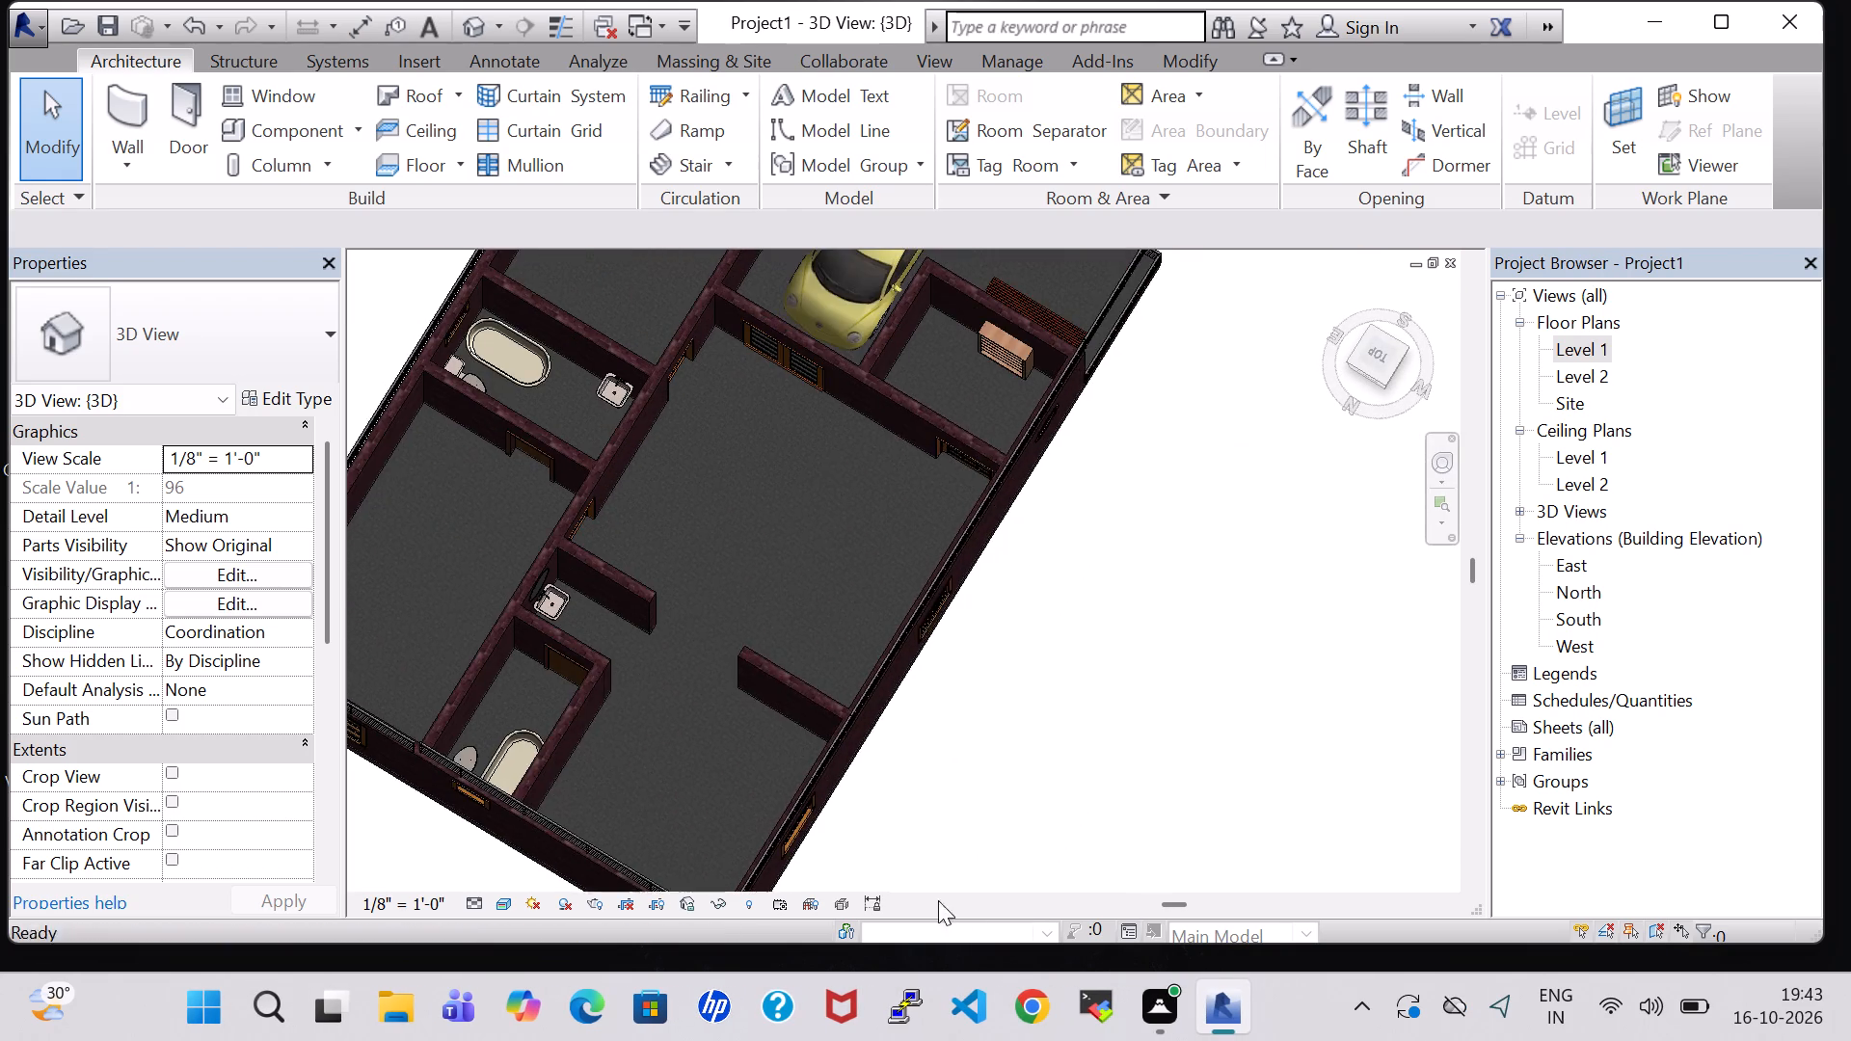
middle_drag(1104, 602, 1127, 467)
scroll(1104, 602, down, 1)
shift+middle_drag(1091, 526, 1135, 543)
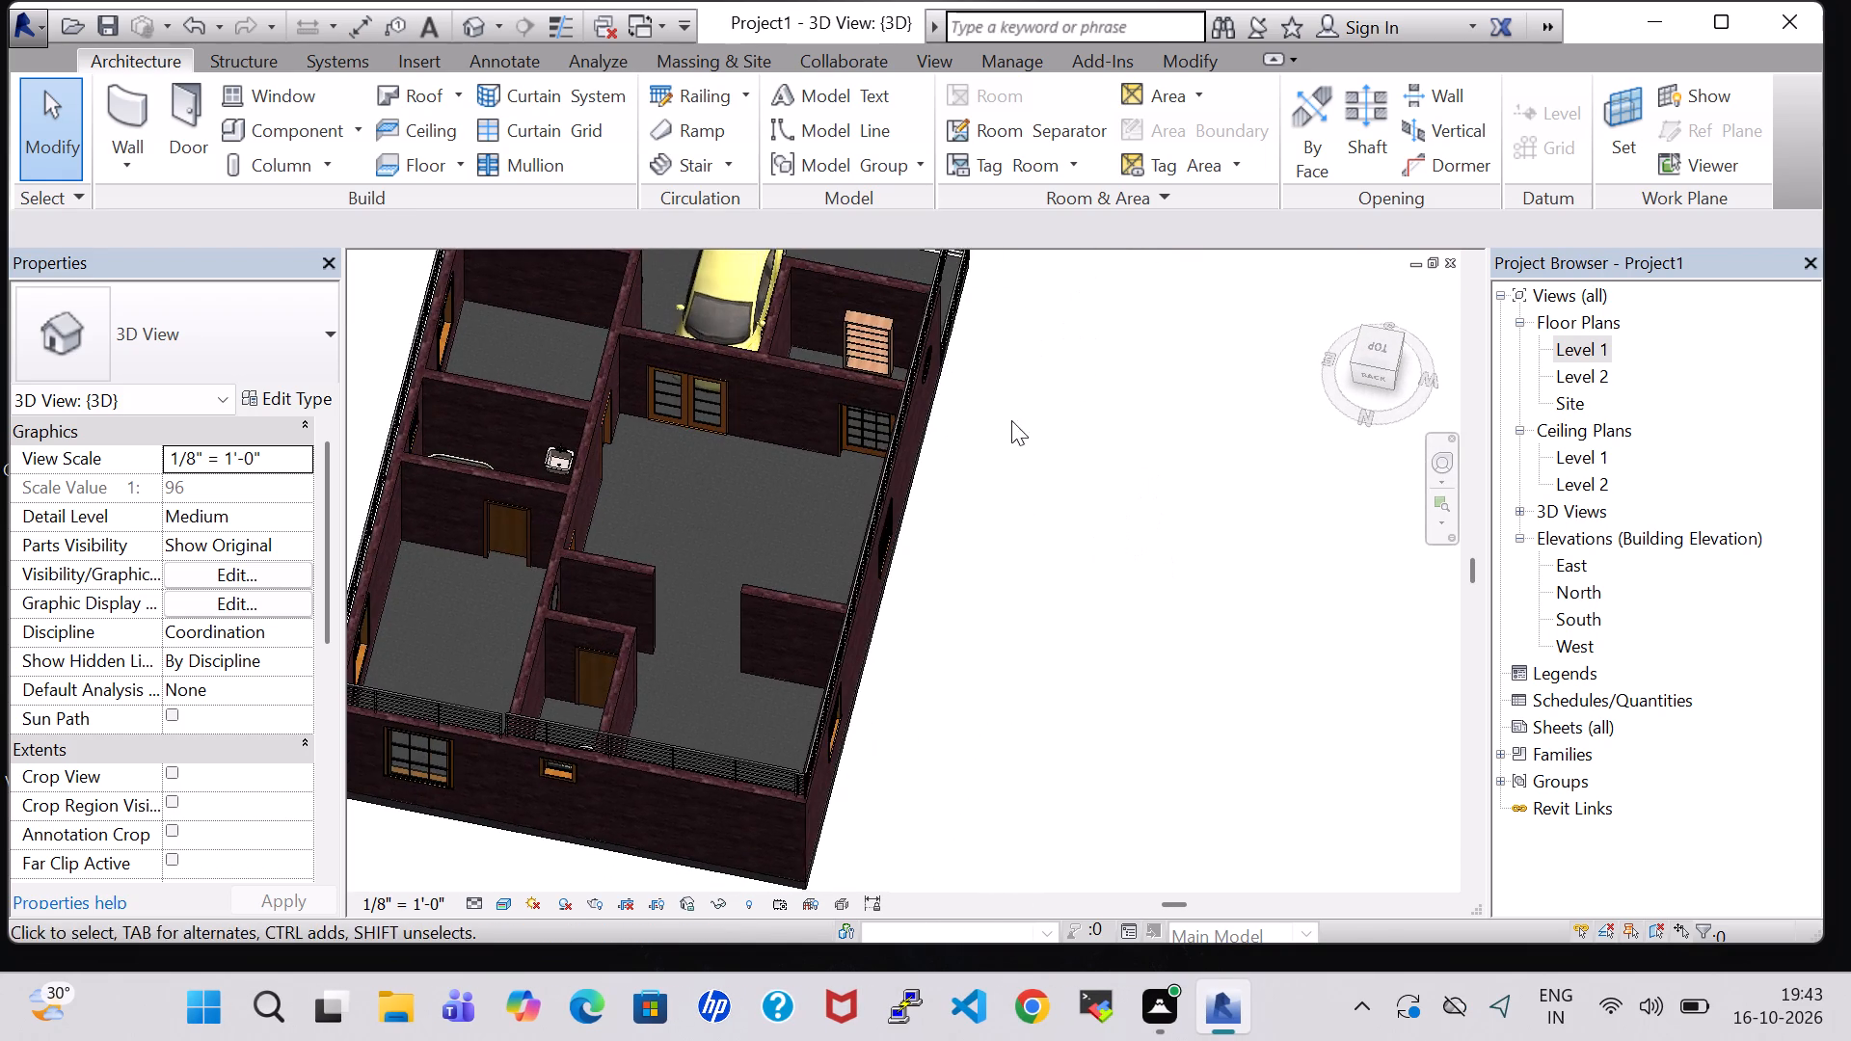
middle_drag(1011, 420, 1060, 636)
shift+middle_click(1060, 636)
scroll(1060, 636, up, 6)
middle_drag(1060, 636, 1101, 629)
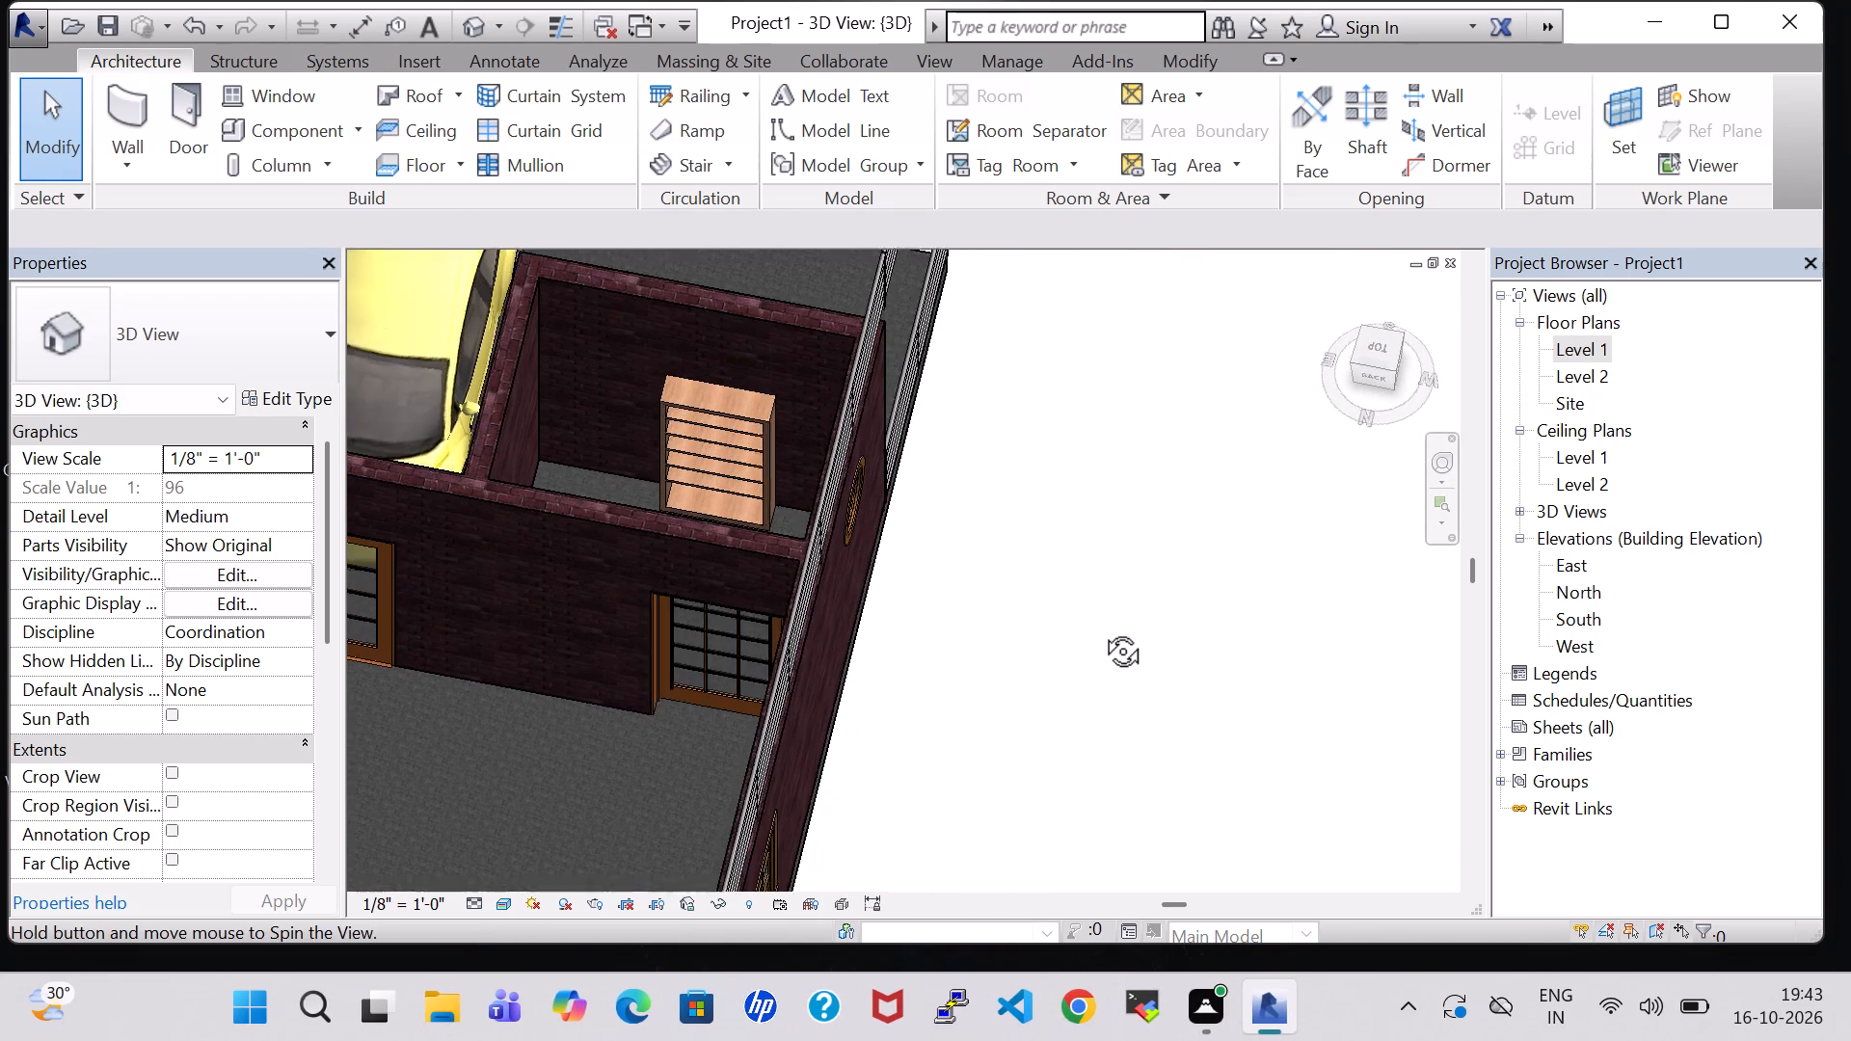
middle_drag(1101, 629, 1097, 627)
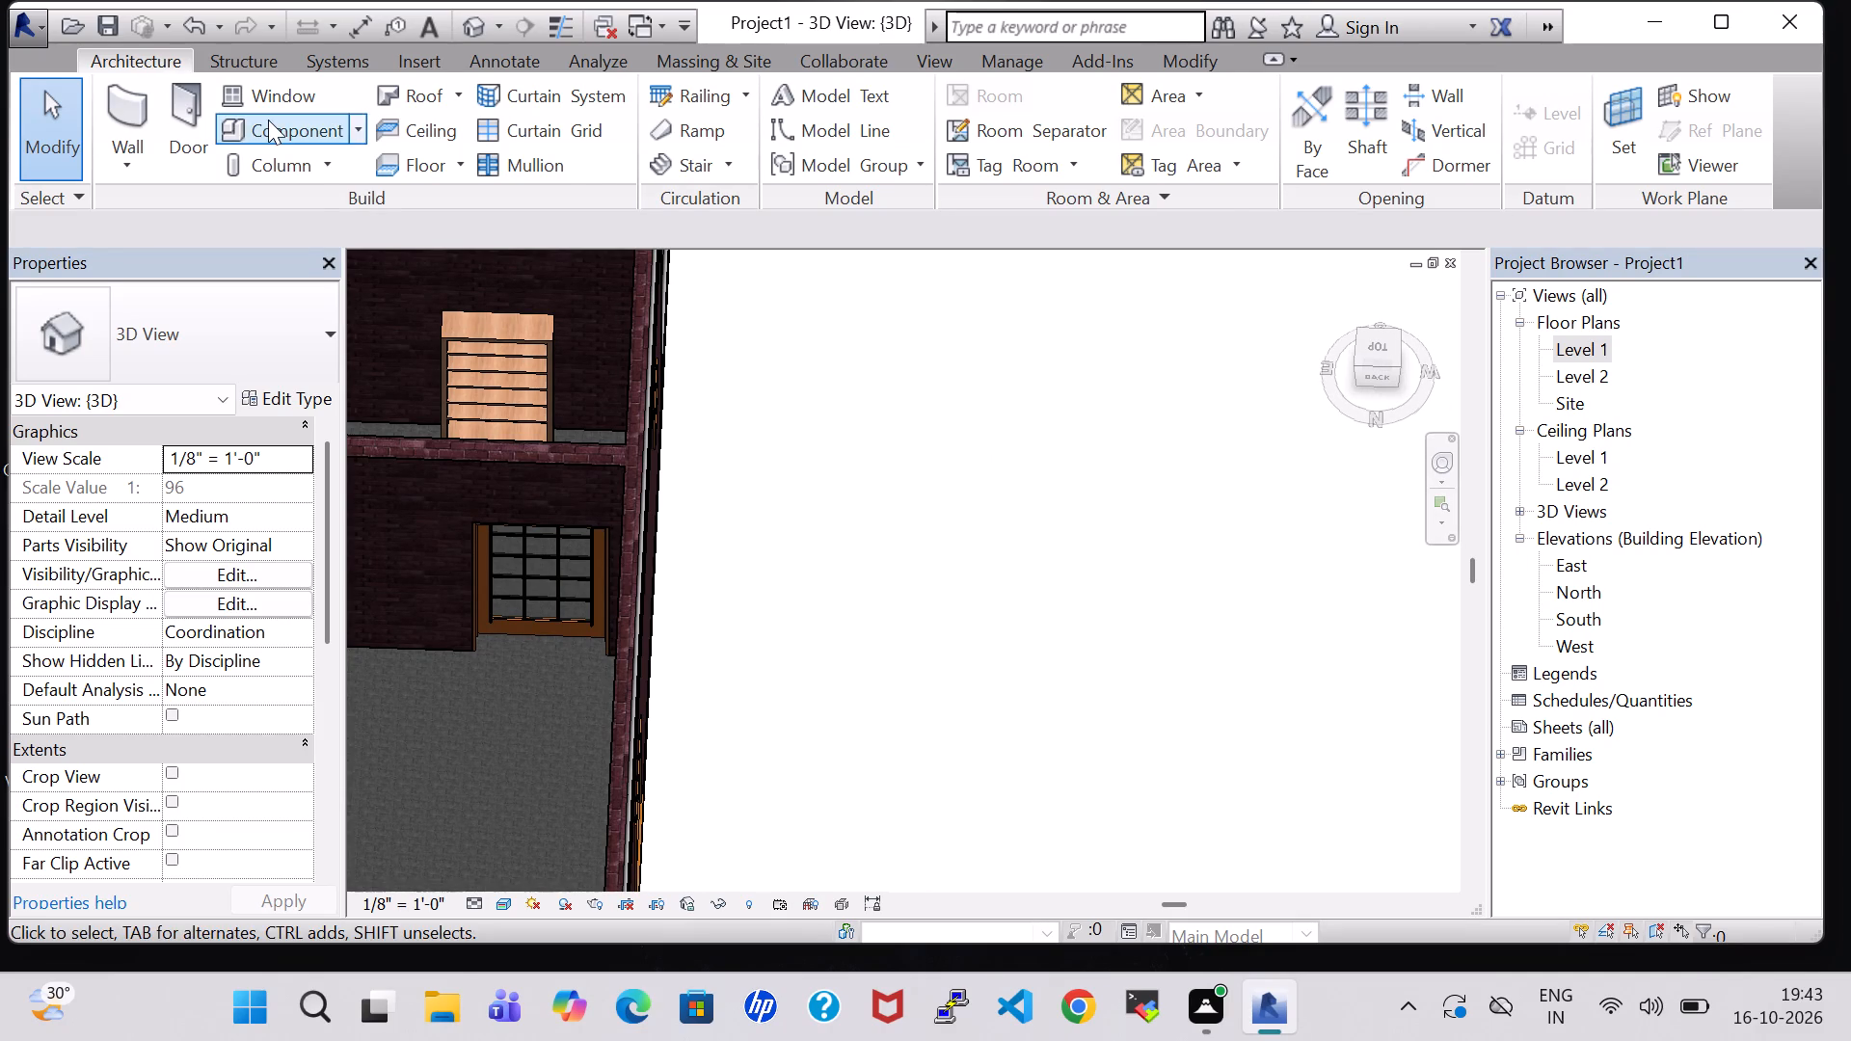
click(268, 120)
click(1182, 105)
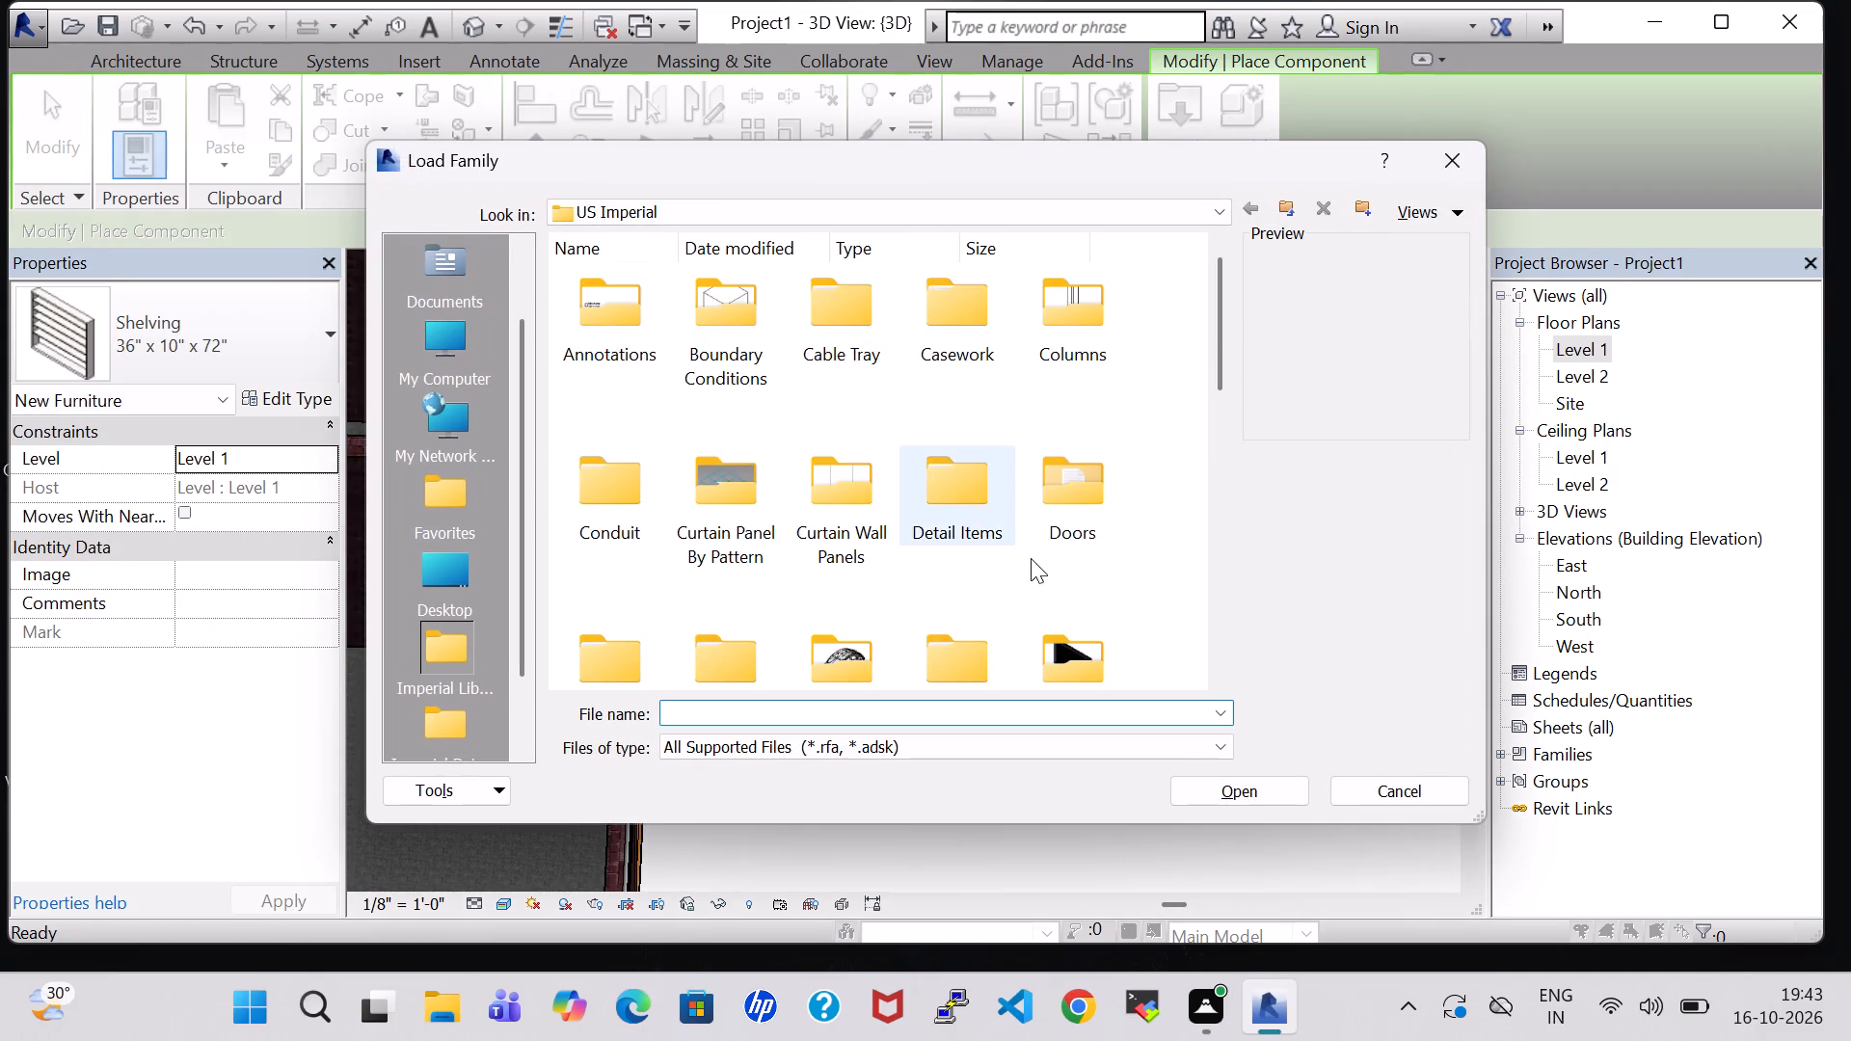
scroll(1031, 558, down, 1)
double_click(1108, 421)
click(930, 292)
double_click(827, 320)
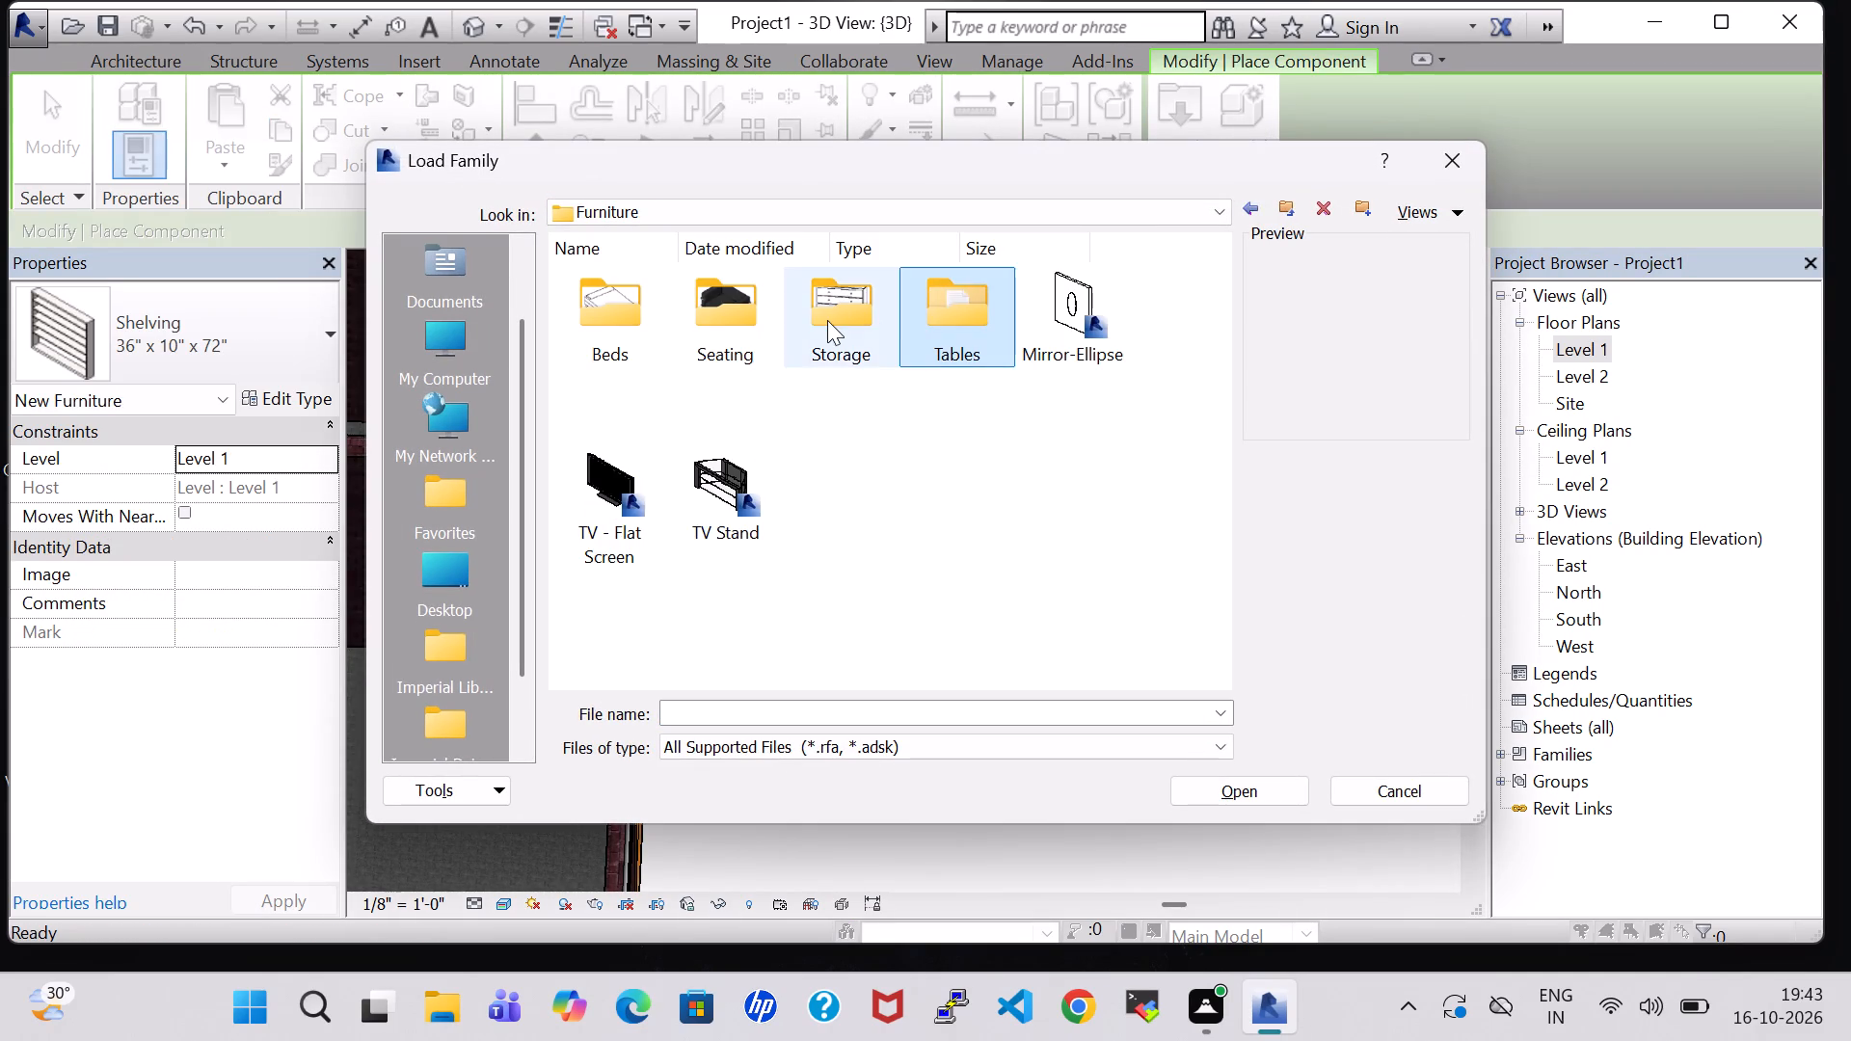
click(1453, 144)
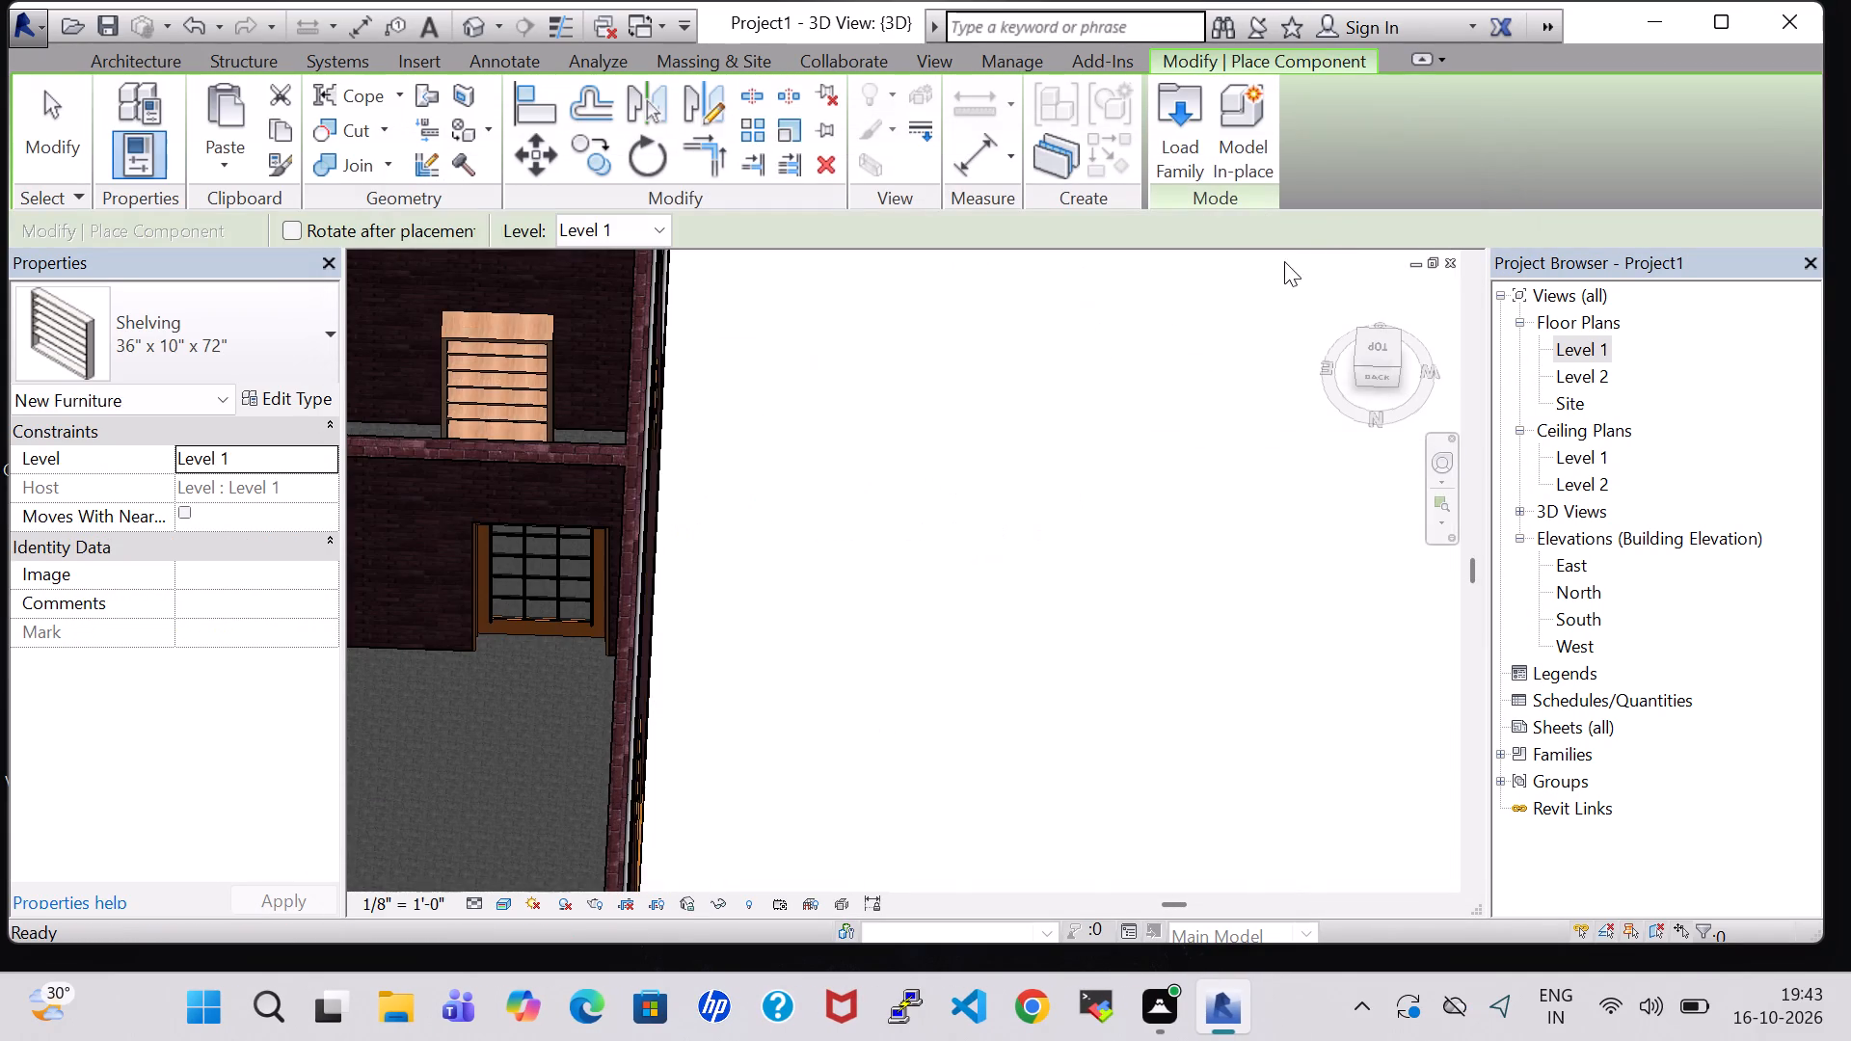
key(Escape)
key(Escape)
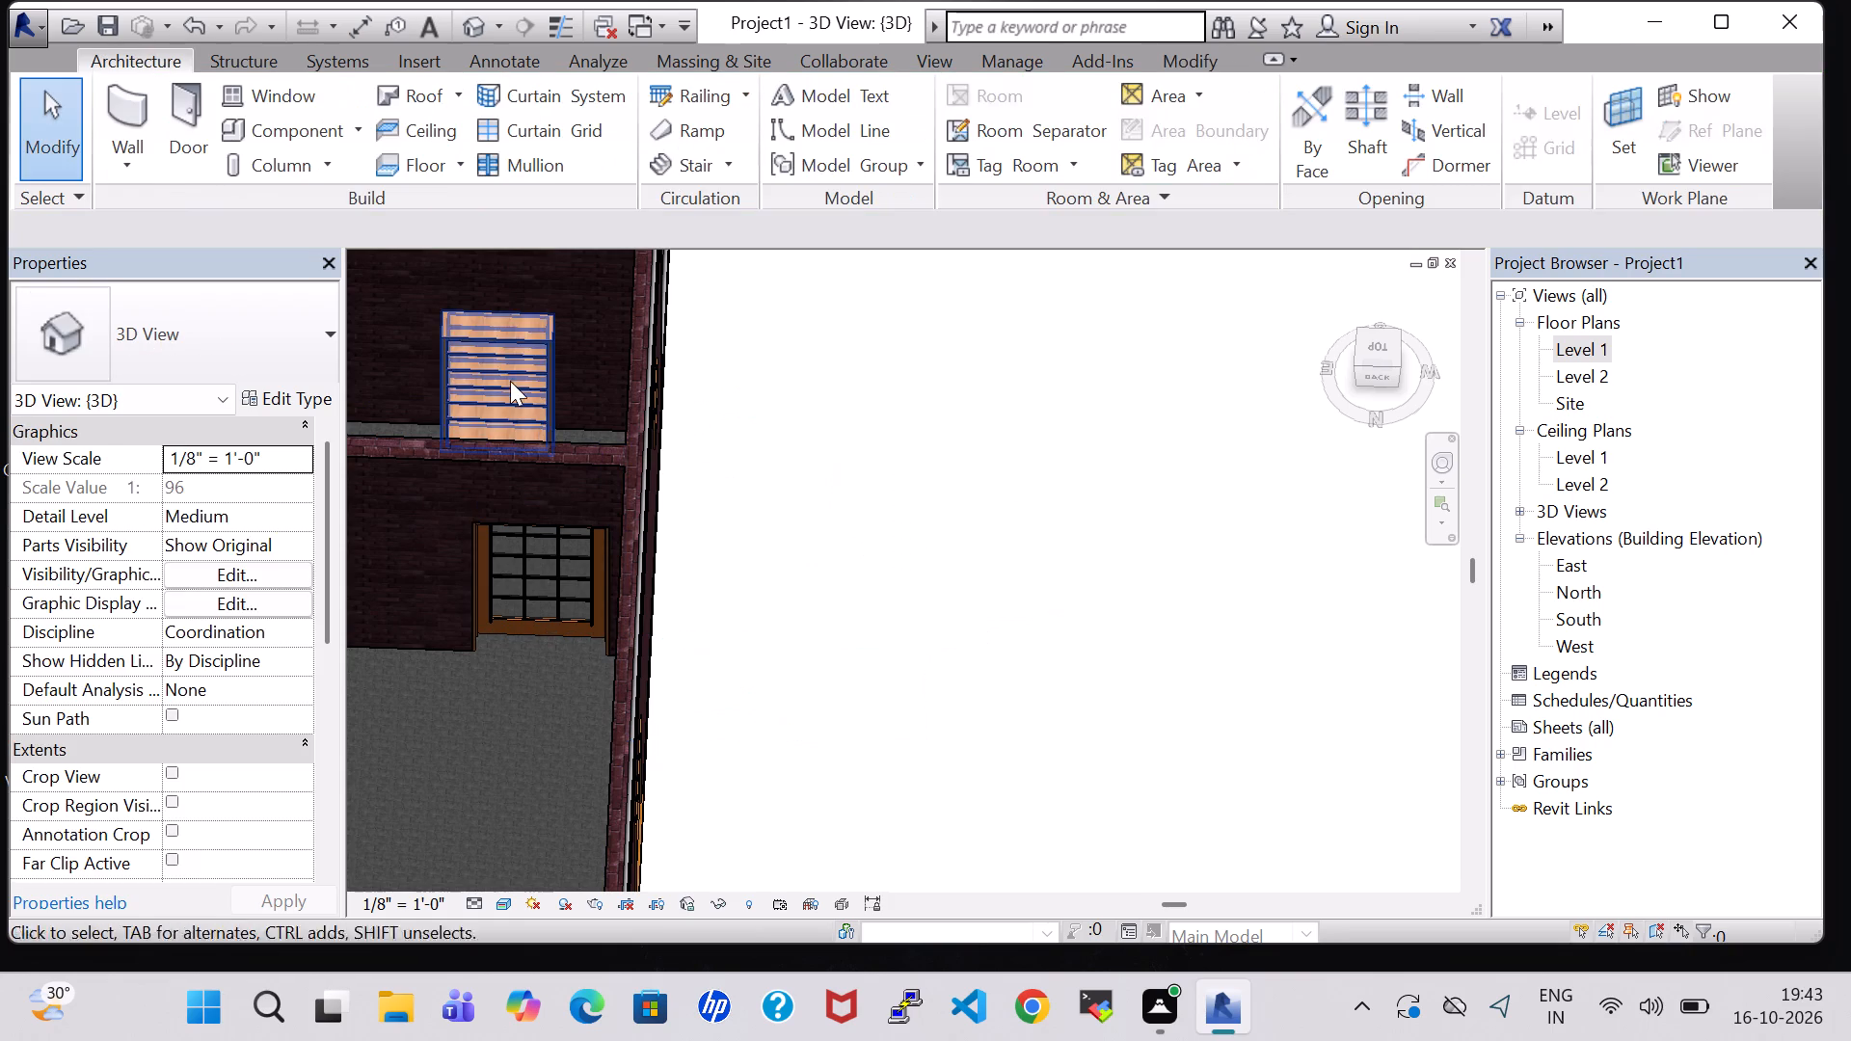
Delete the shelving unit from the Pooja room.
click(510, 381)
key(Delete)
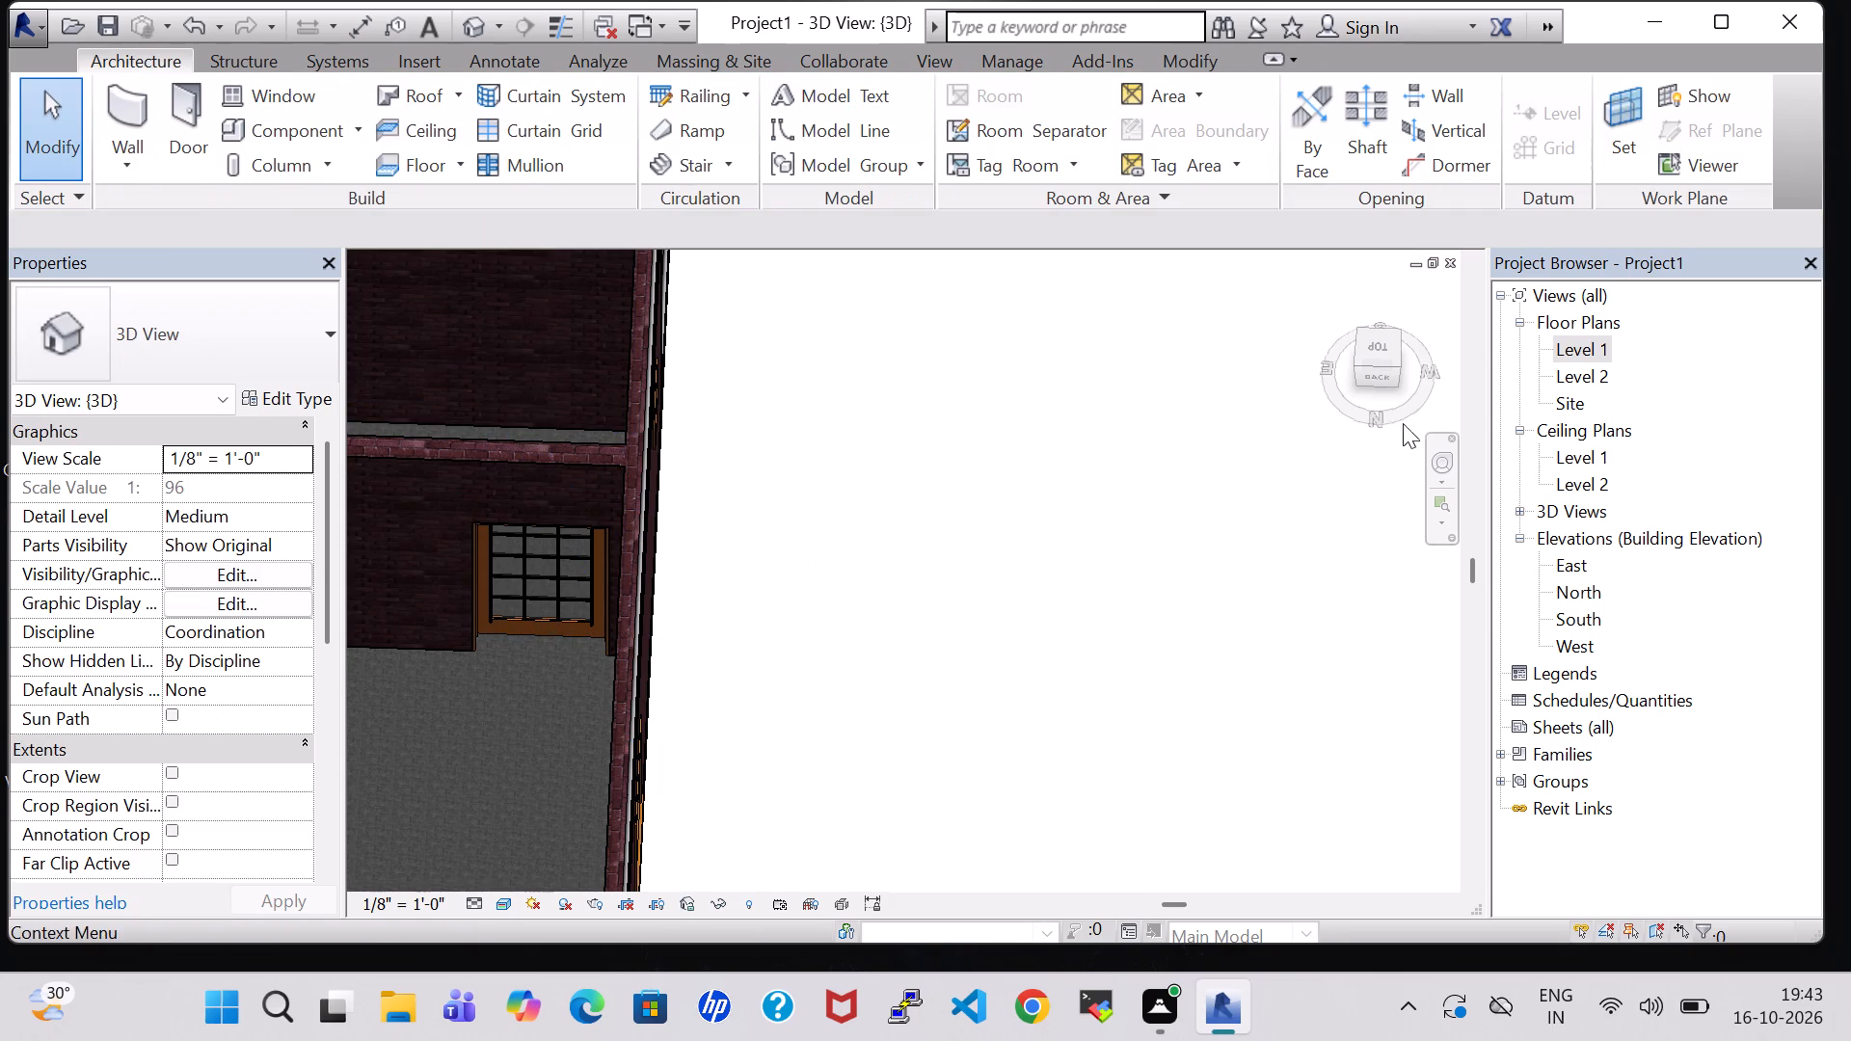
Load the Table-Rectangular family from the Furniture Tables library folder for placement in the Level 1 floor plan.
middle_drag(789, 486, 1011, 571)
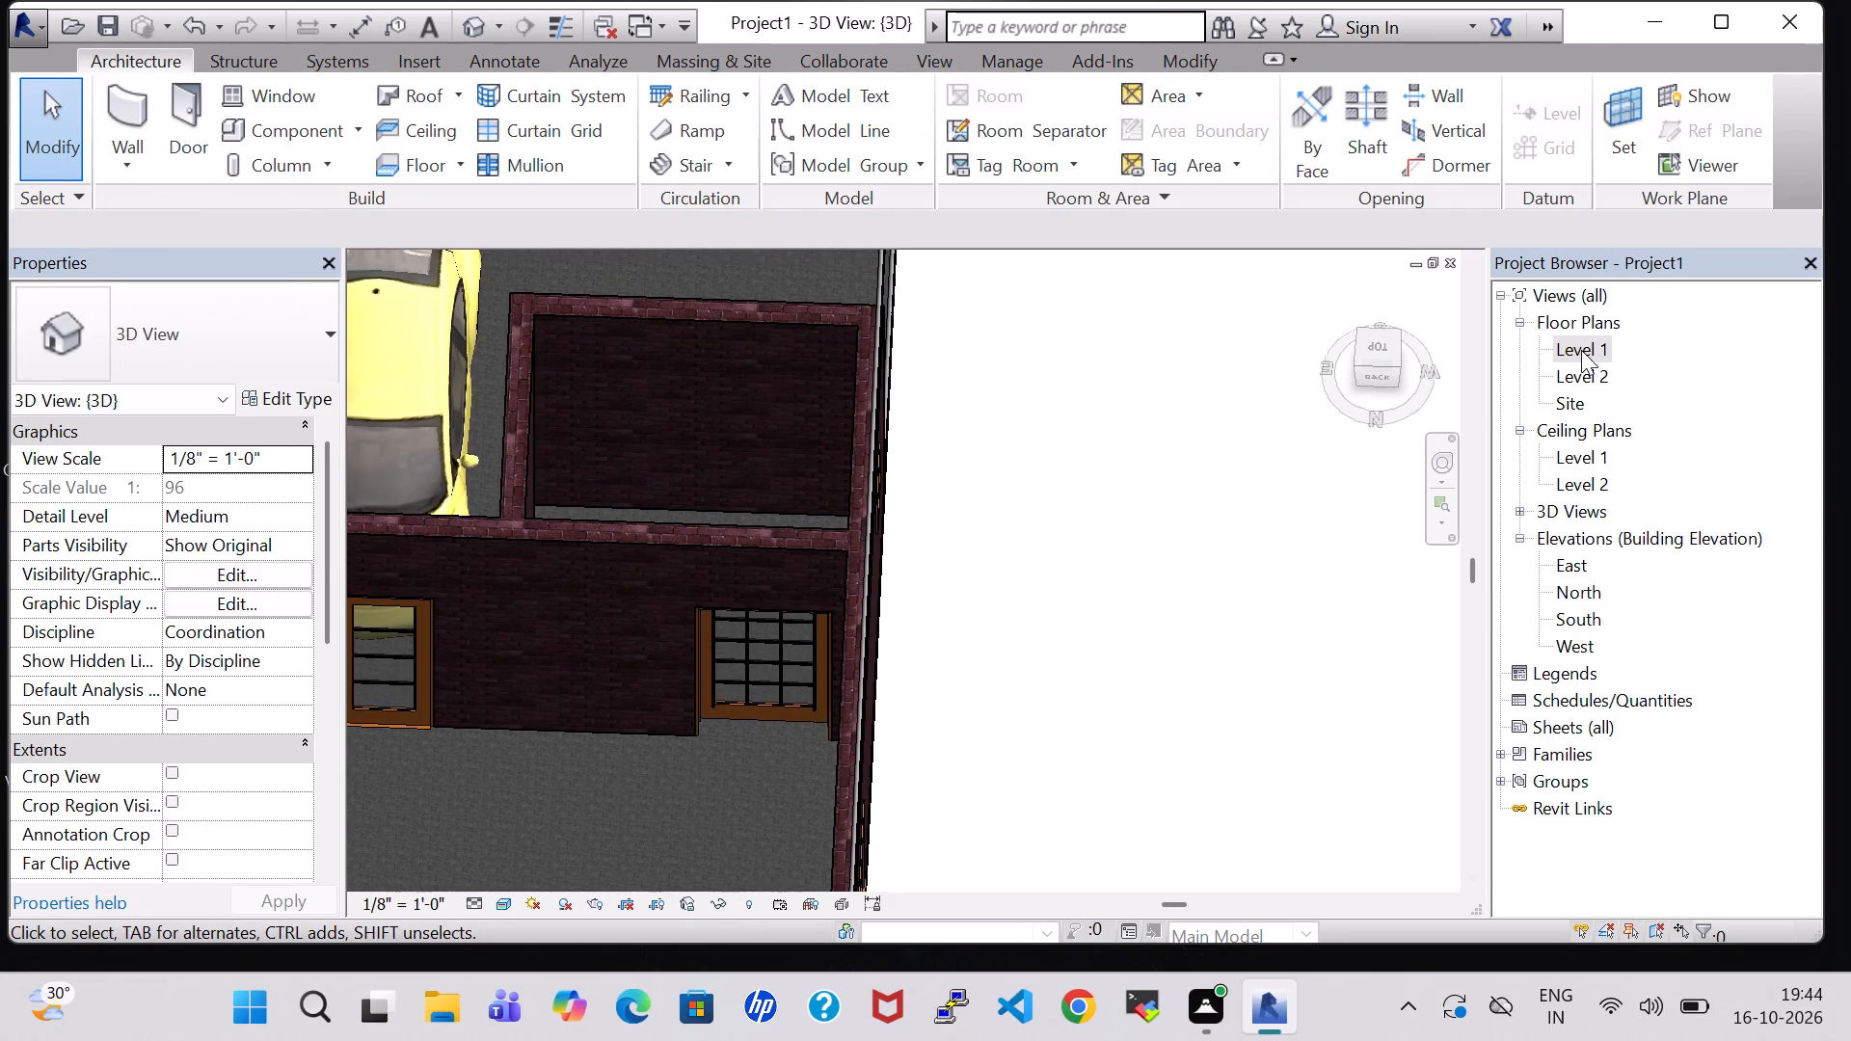
double_click(1581, 350)
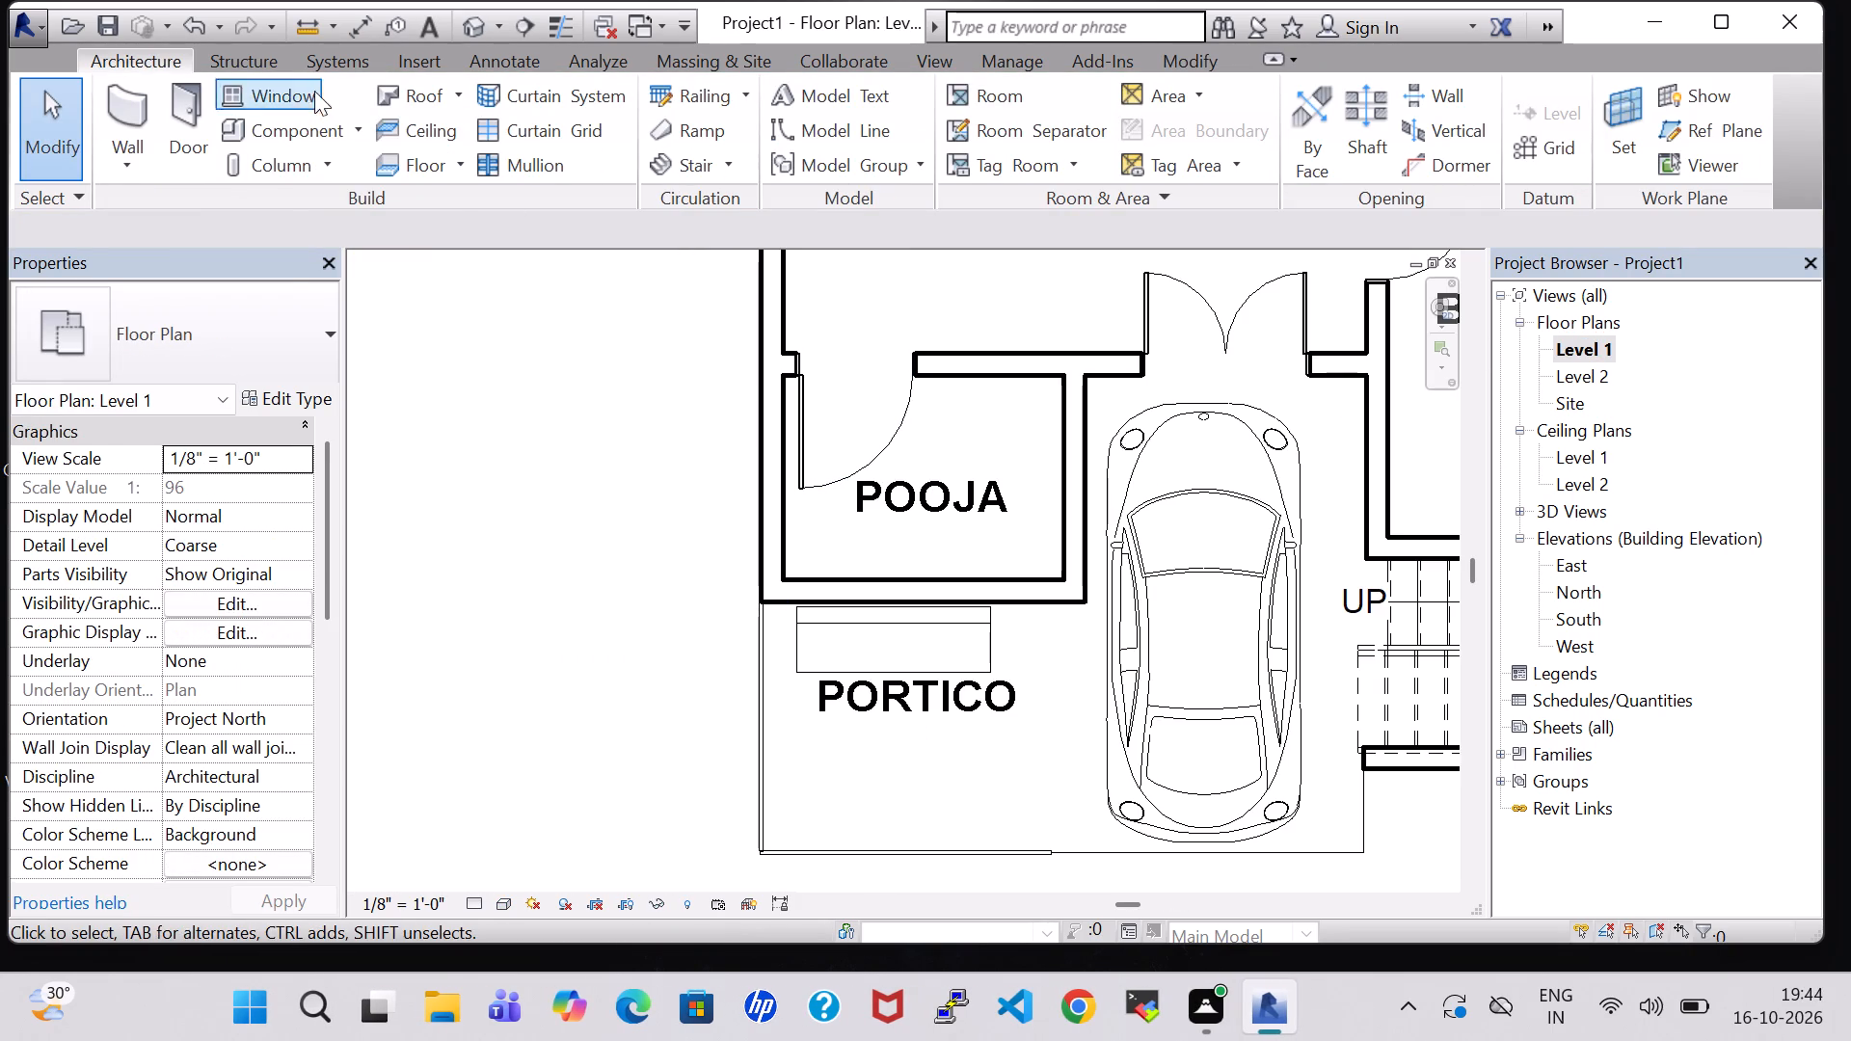
click(286, 123)
click(1170, 127)
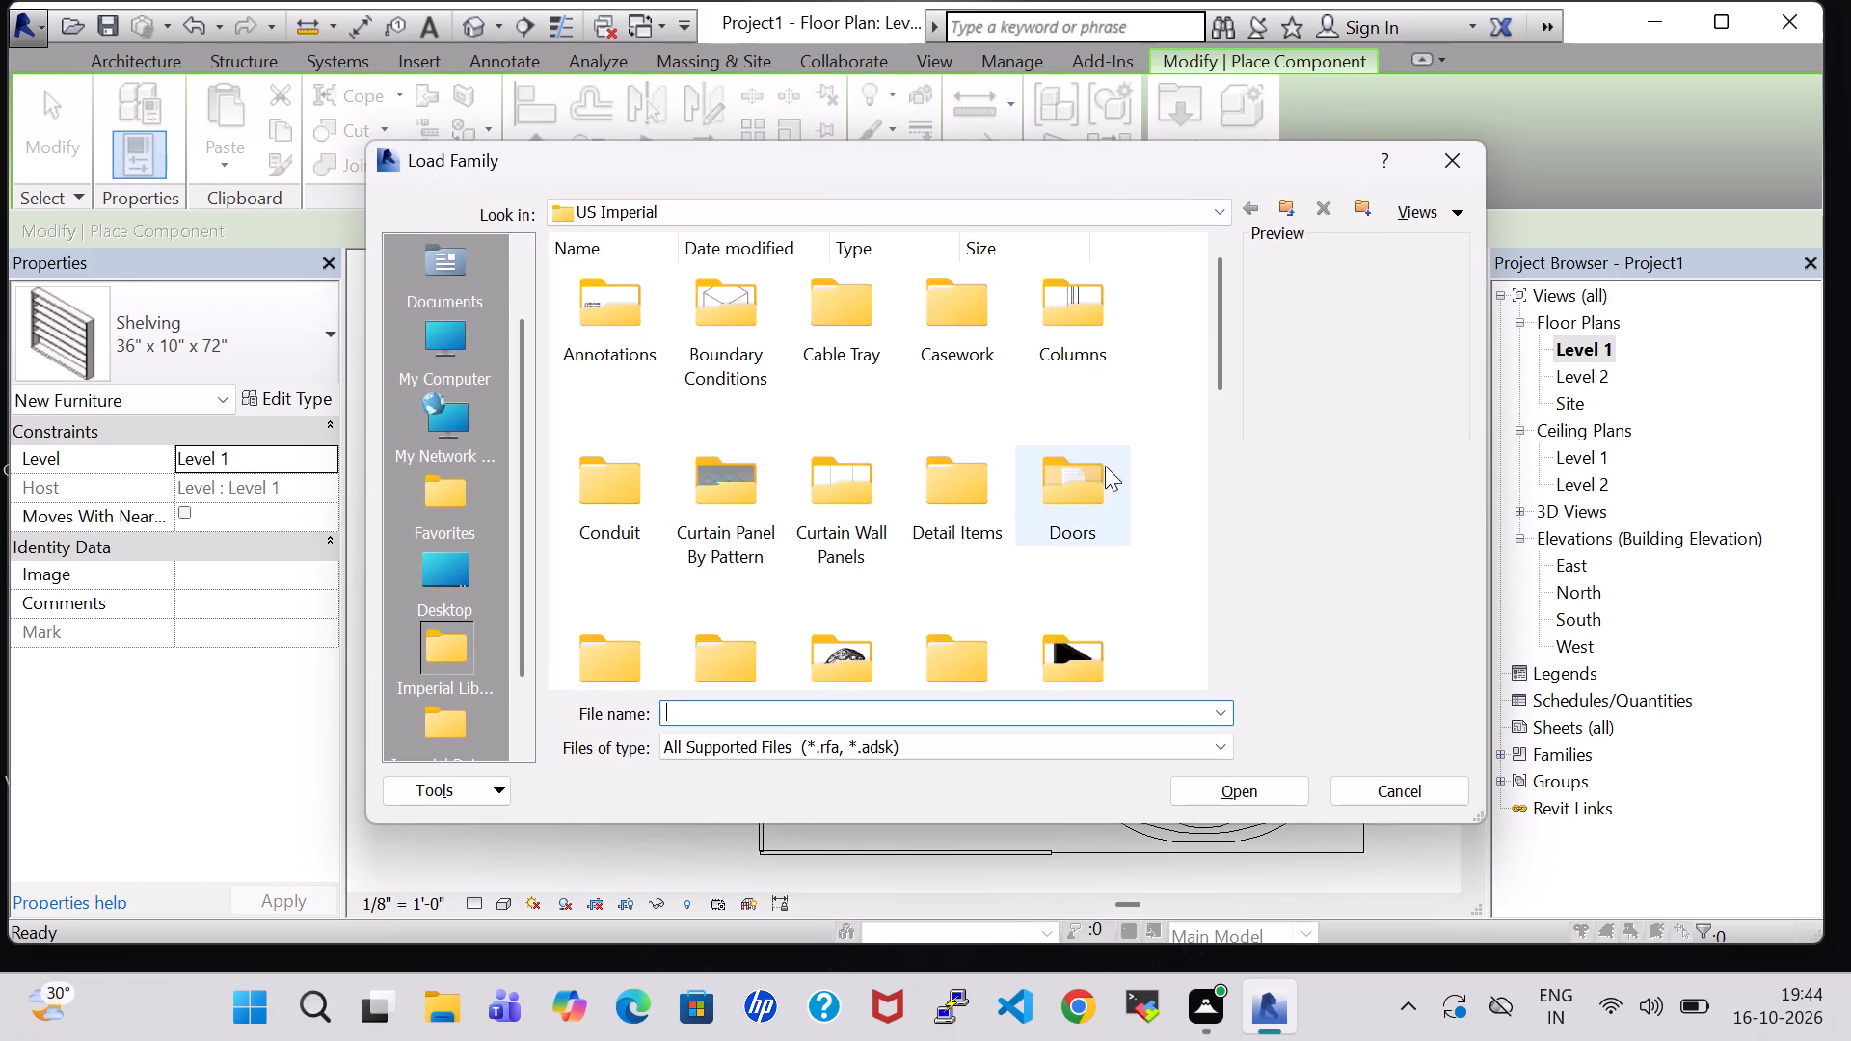
scroll(1096, 477, down, 1)
double_click(1060, 401)
double_click(952, 319)
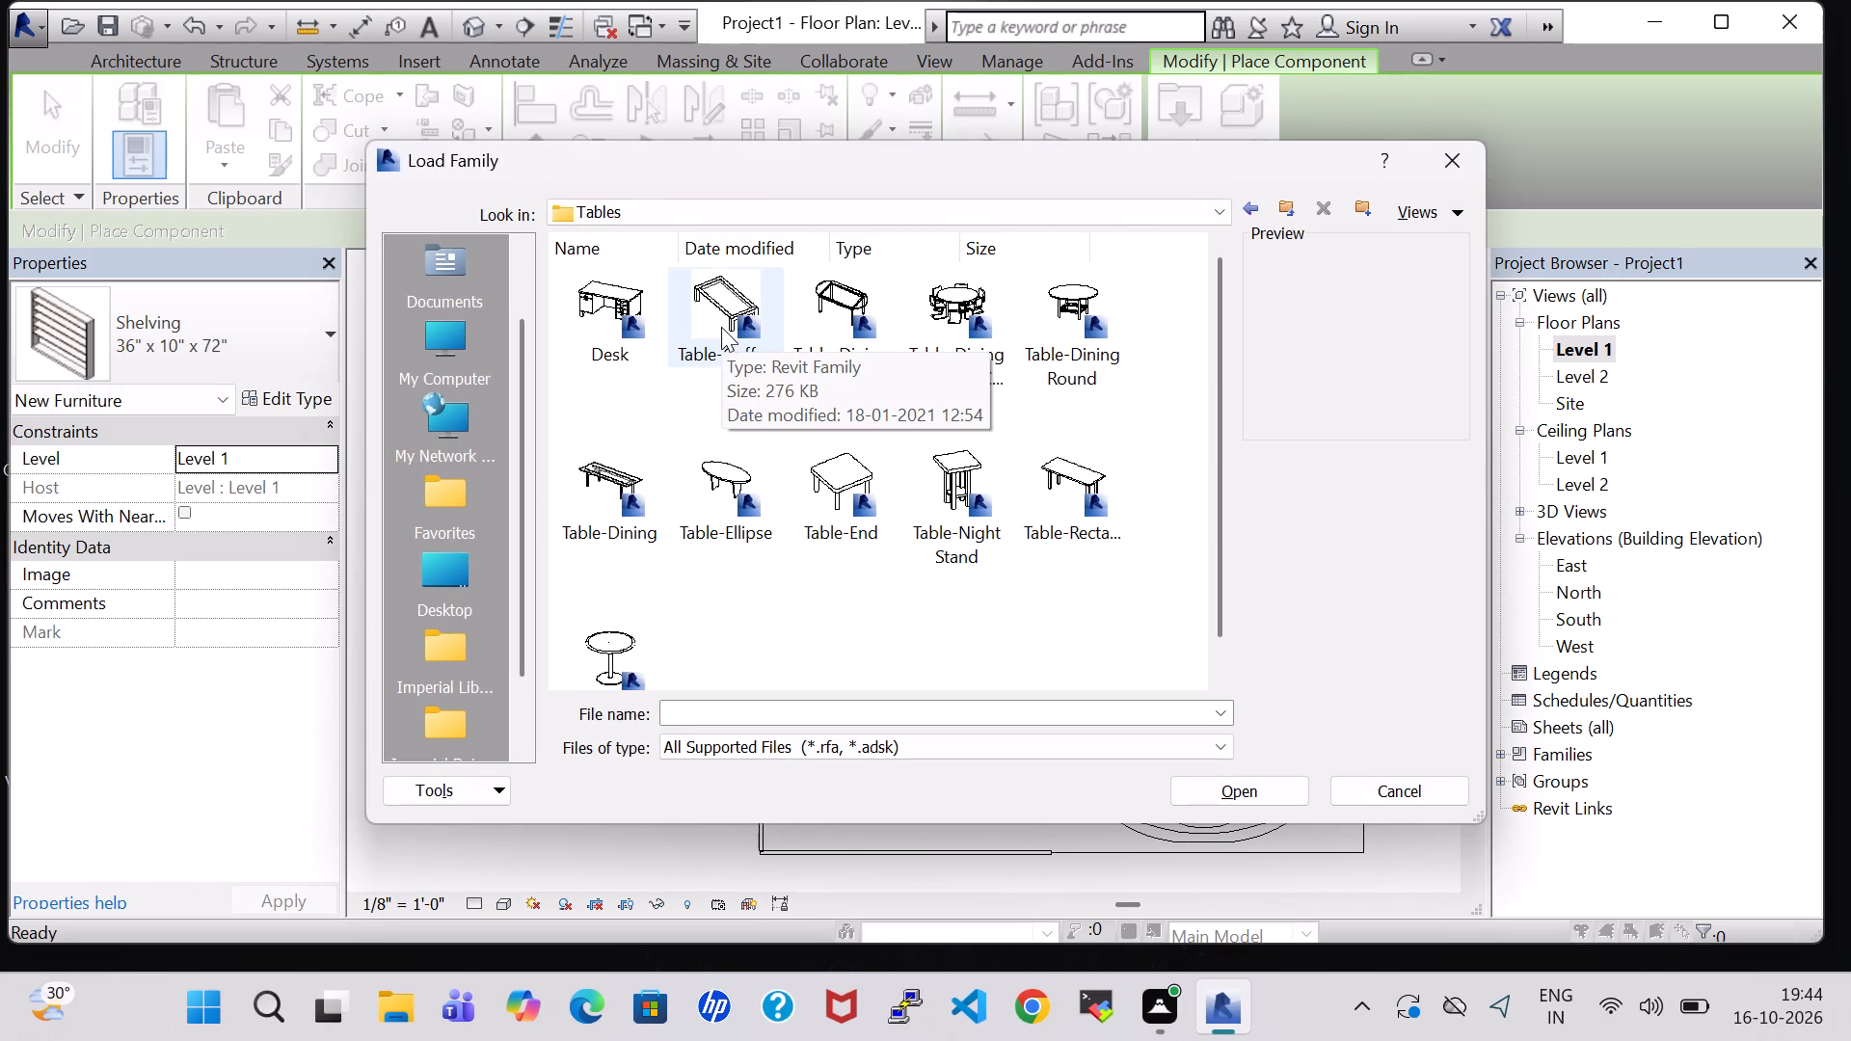
click(1041, 489)
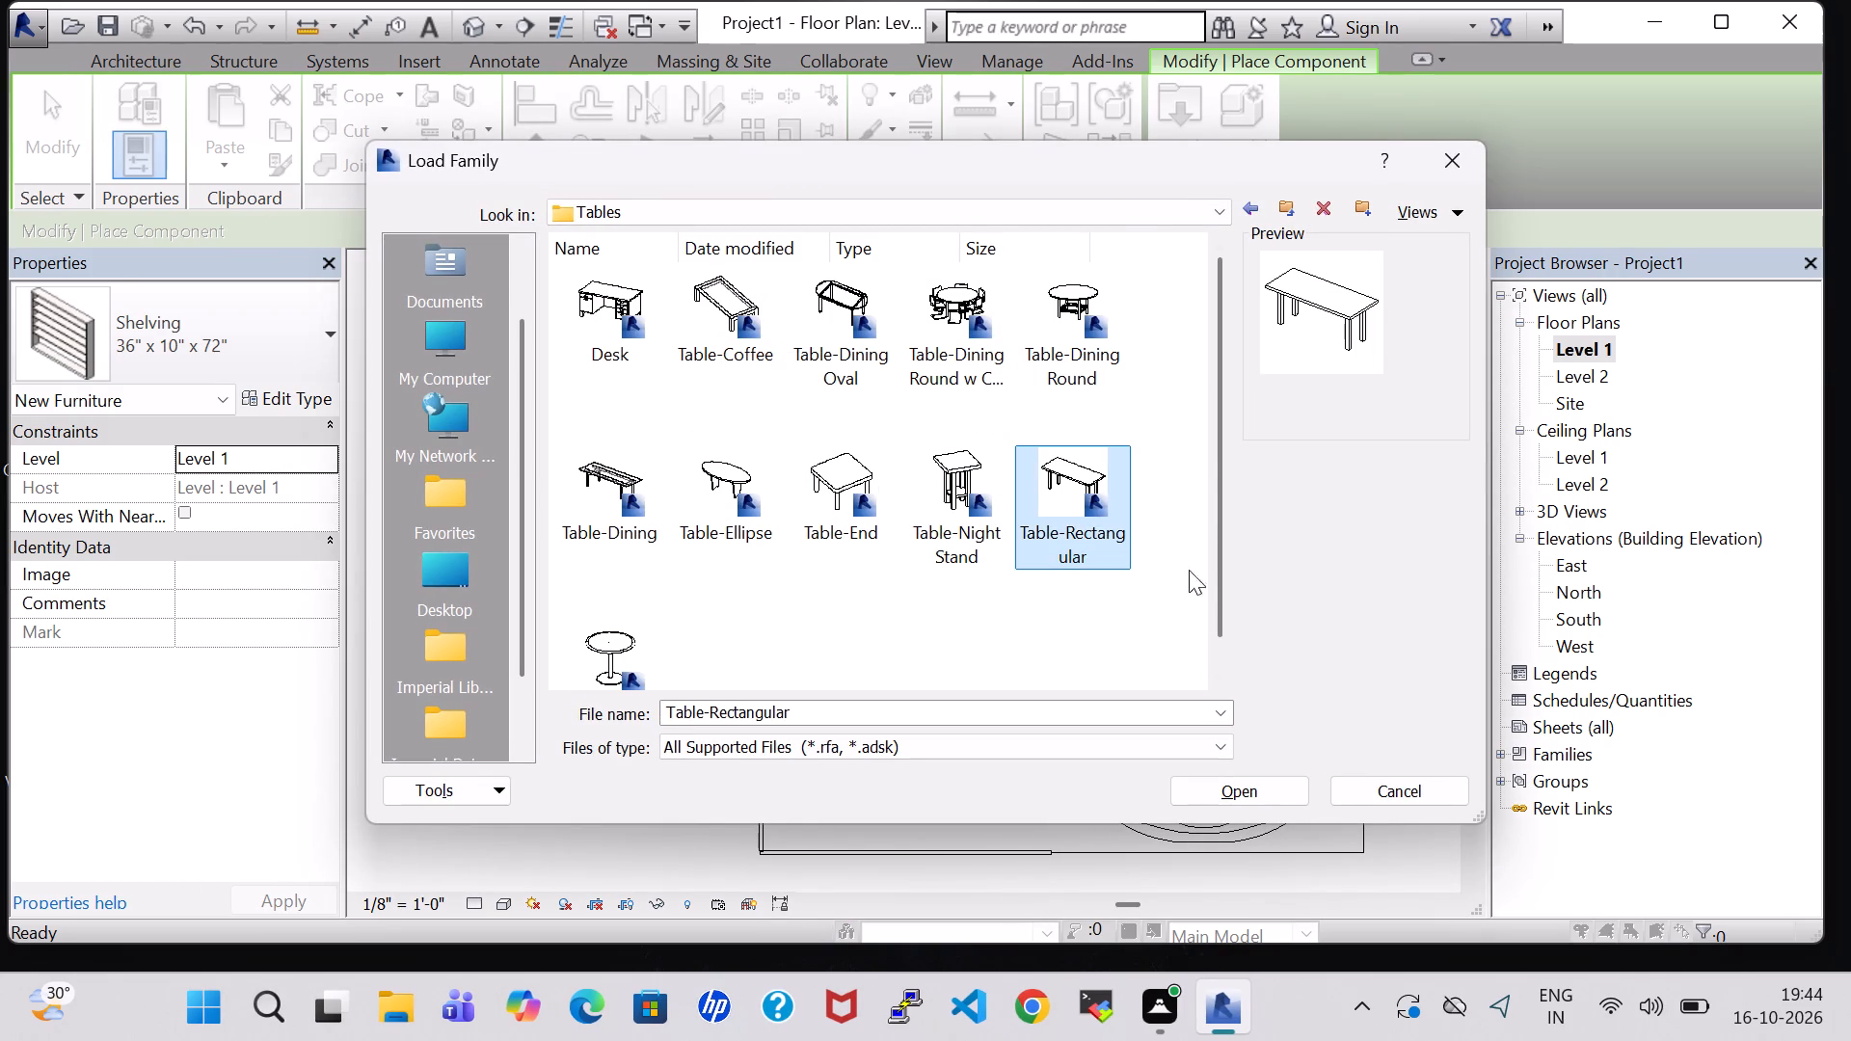
click(1260, 782)
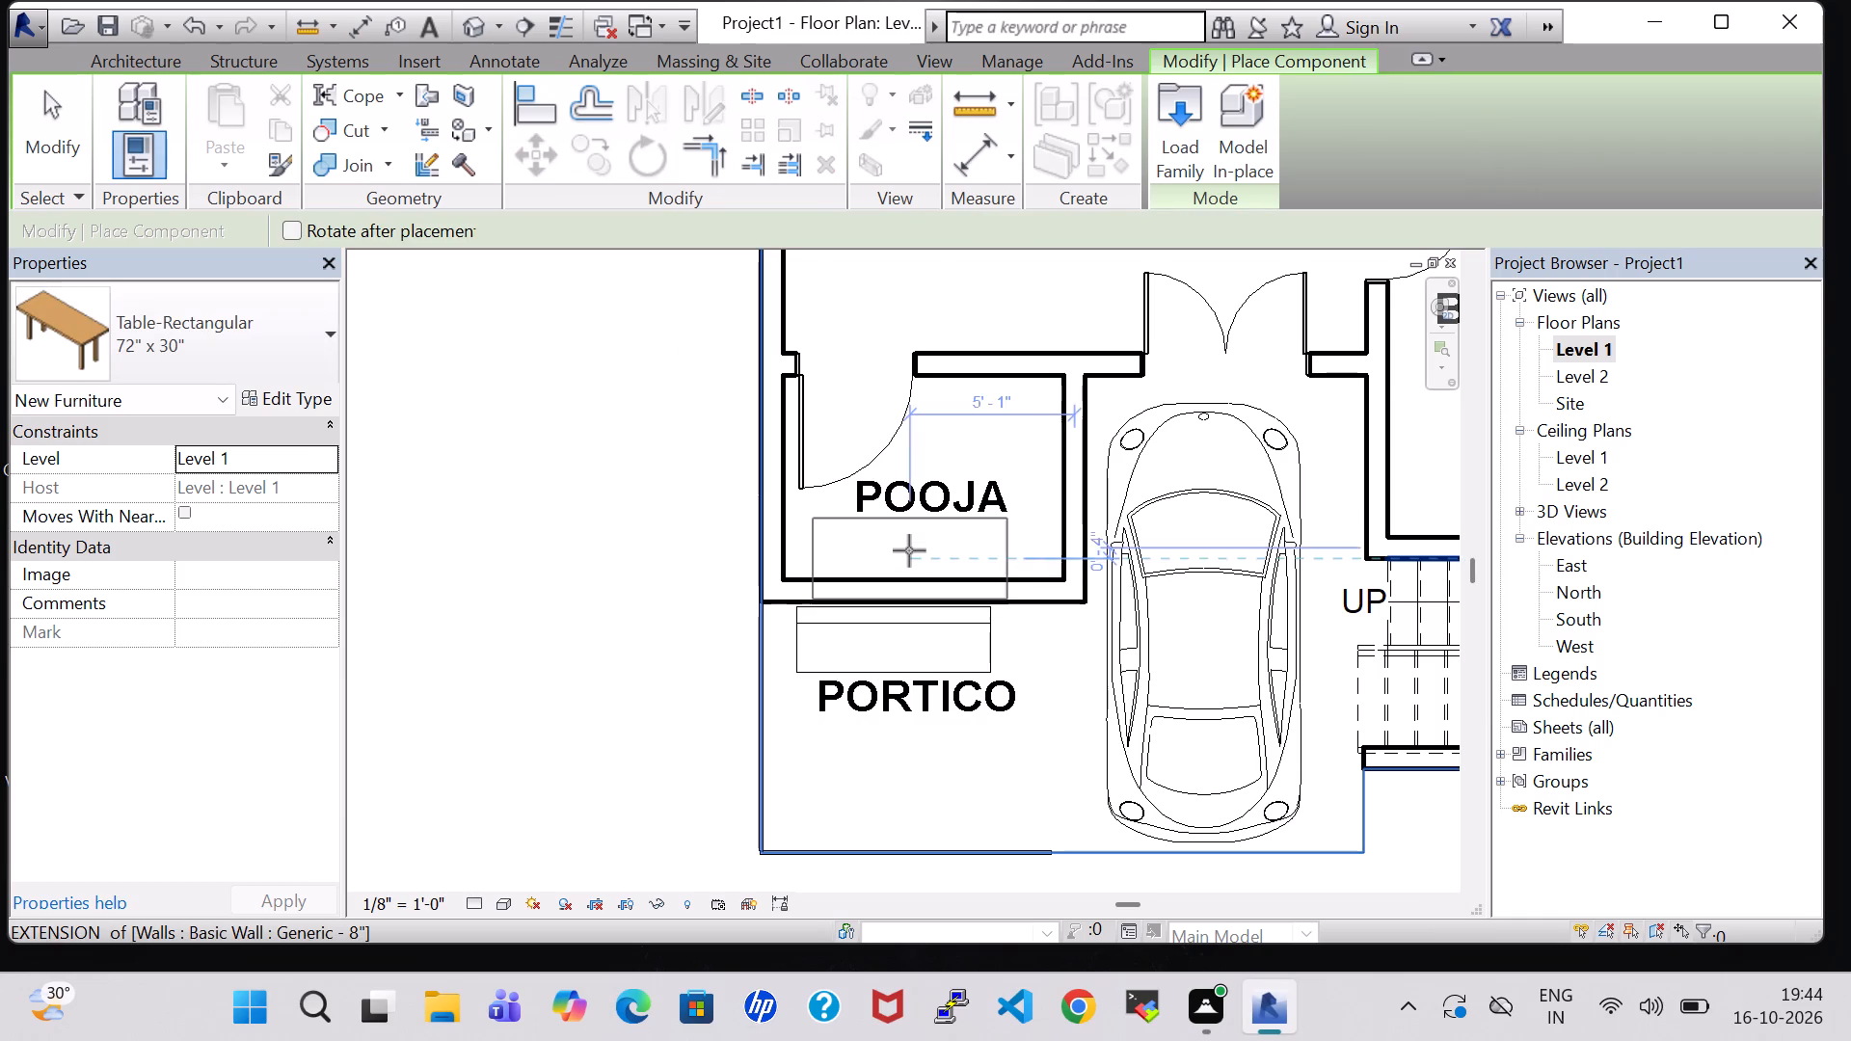
Place one 72" x 30" rectangular table in the Pooja room against the Portico wall, centred about 4'-9" from the car-side wall.
click(922, 536)
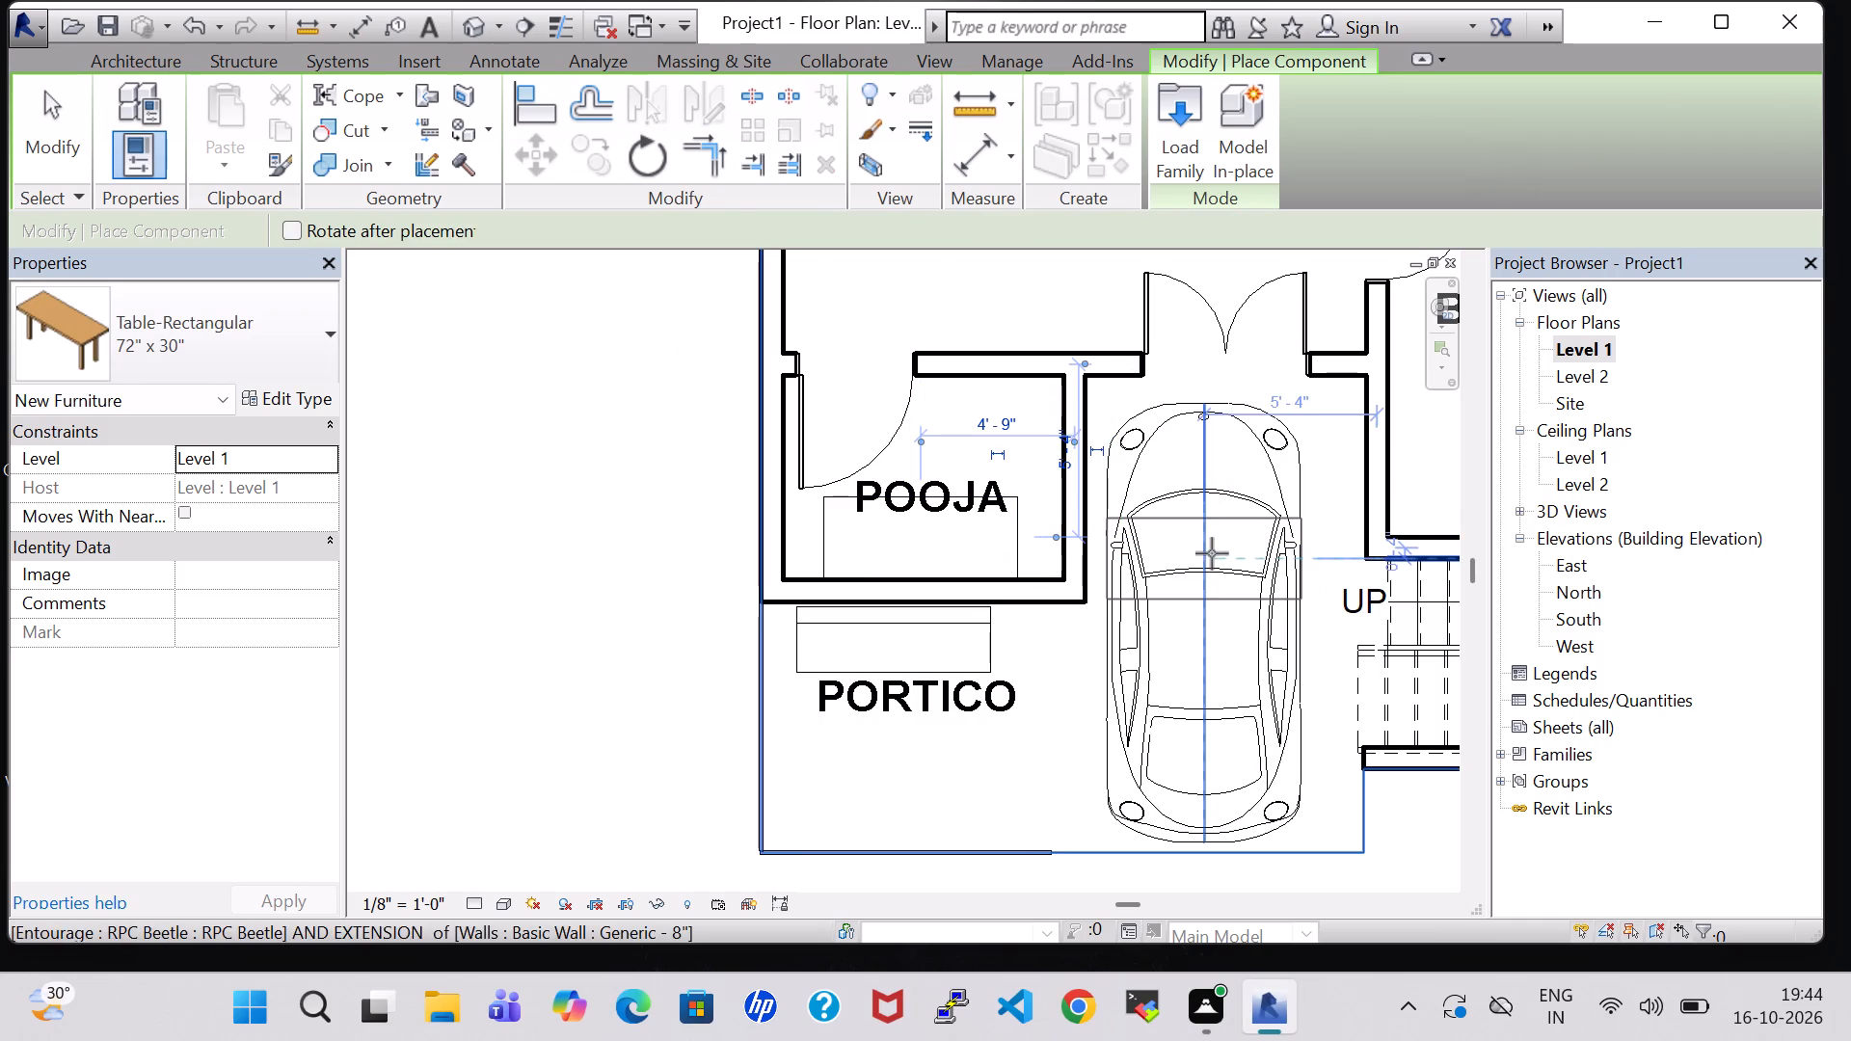
key(Escape)
key(Escape)
Examine the rectangular table's position and orientation inside the Pooja room in the 3D view.
click(462, 26)
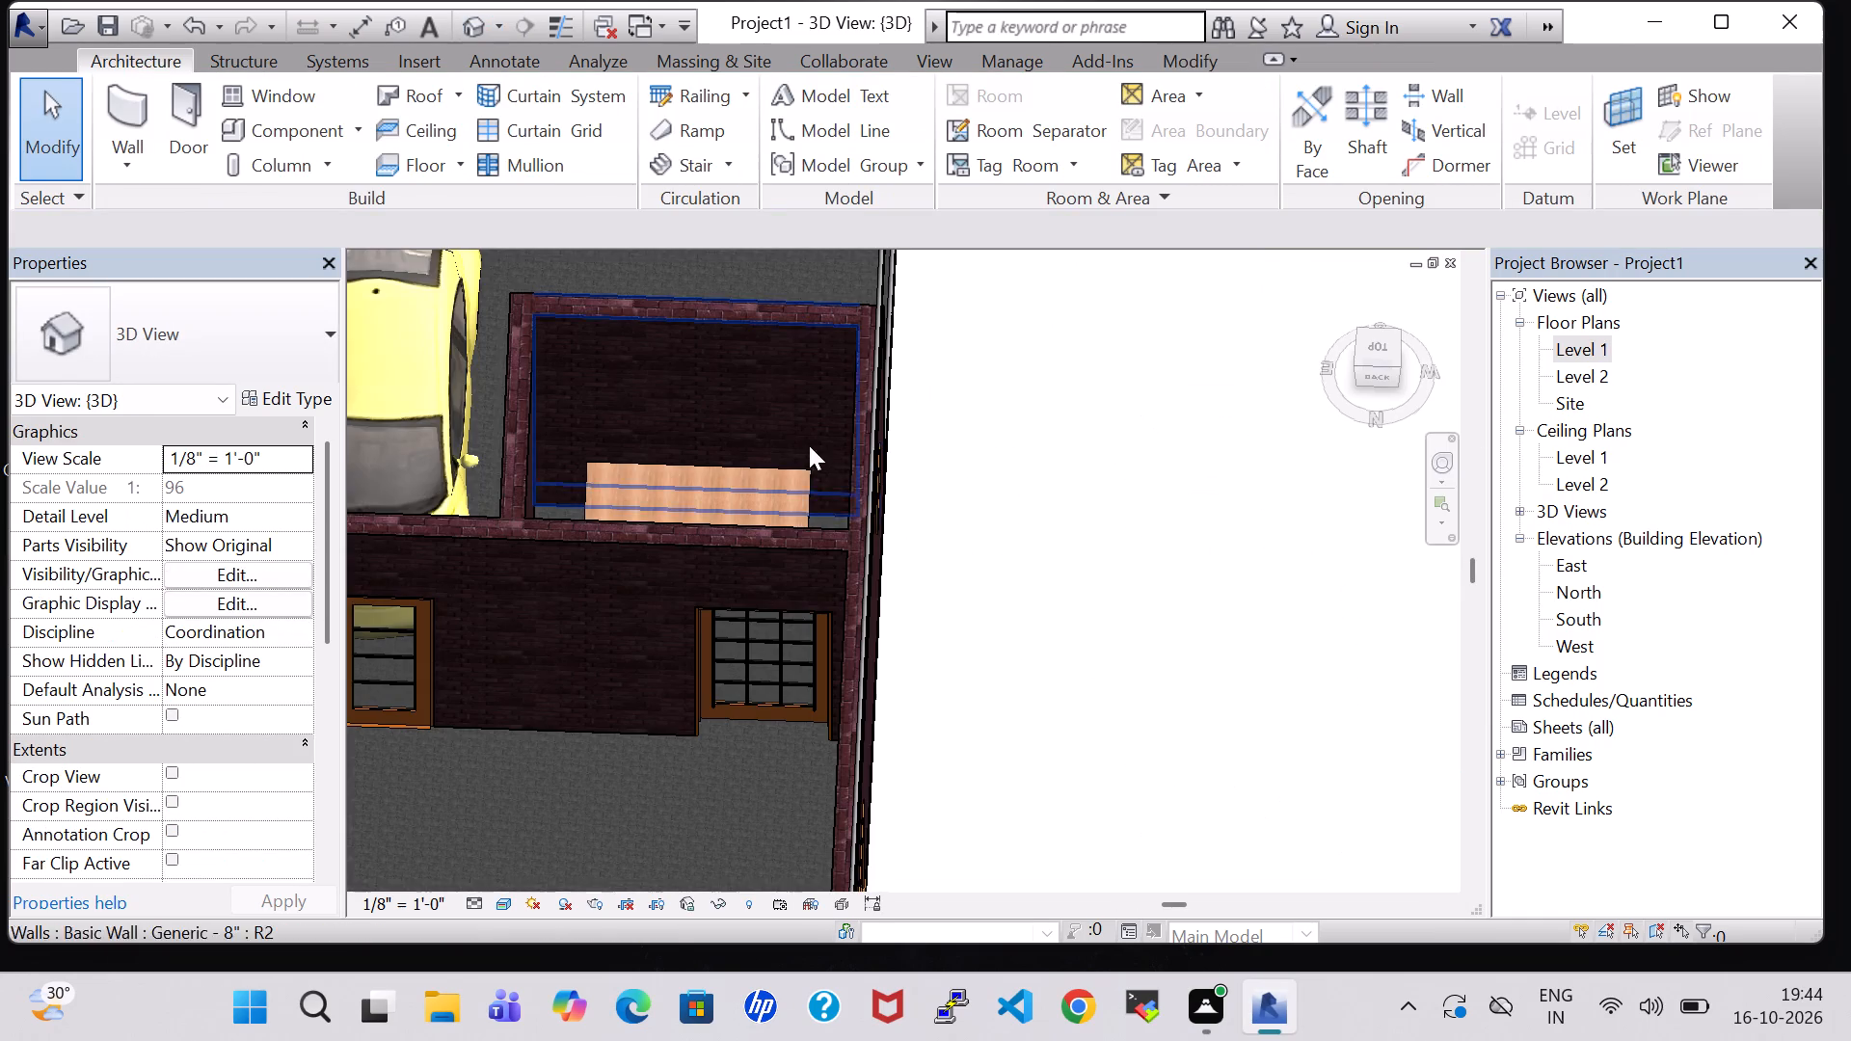
shift+middle_drag(977, 492, 939, 555)
shift+middle_drag(932, 543, 927, 531)
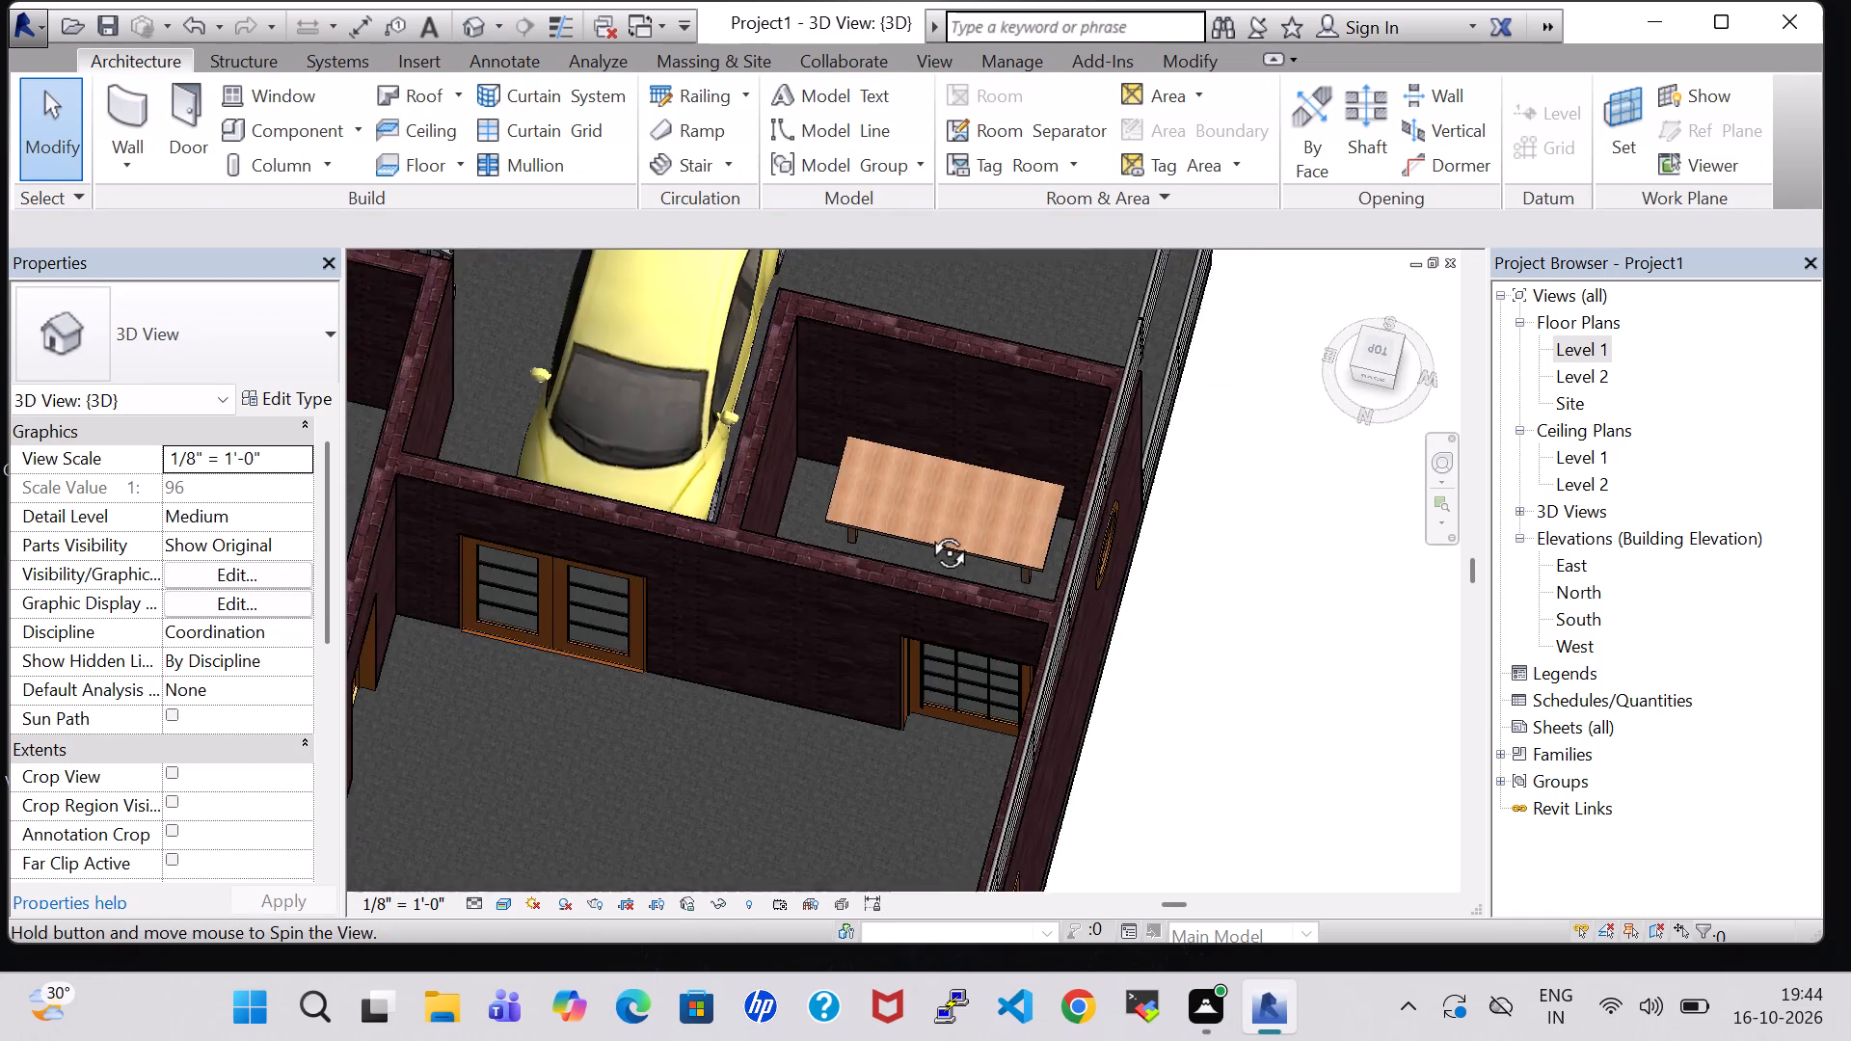
shift+middle_drag(927, 531, 967, 541)
middle_drag(994, 427, 1044, 612)
shift+middle_drag(1044, 612, 1044, 573)
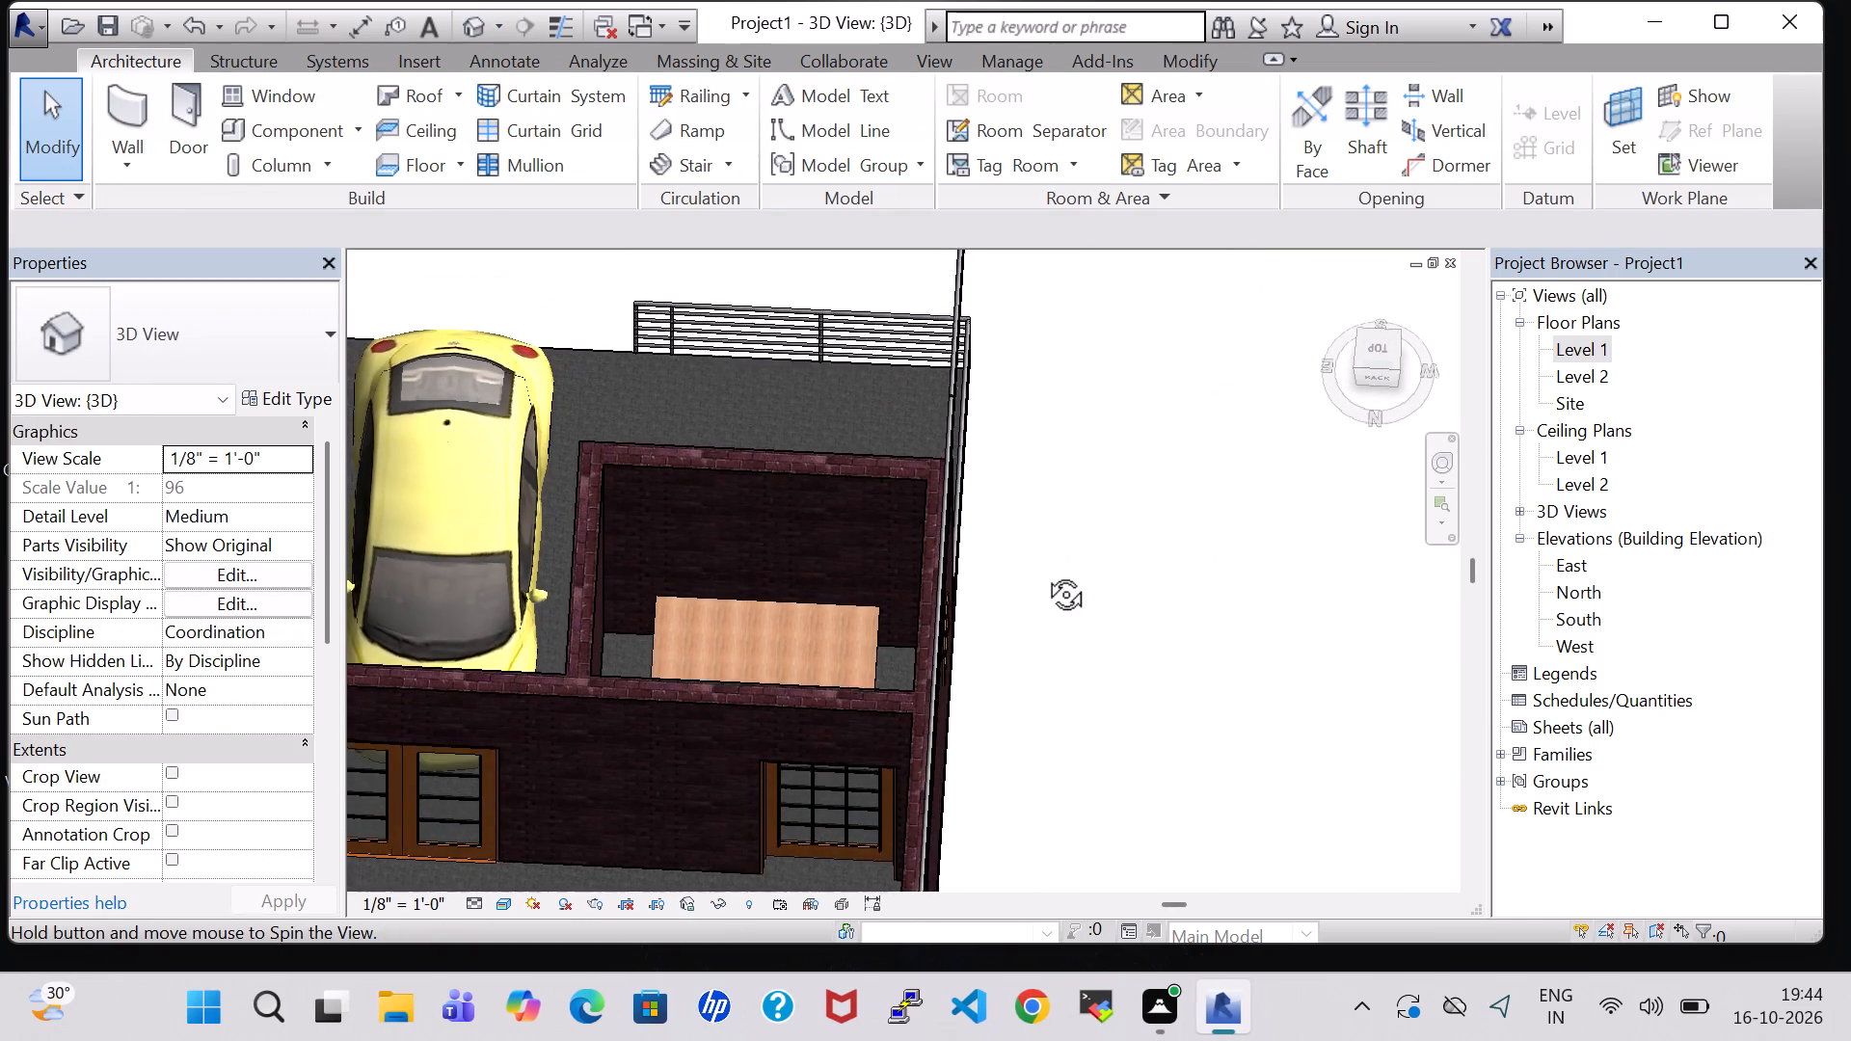
shift+middle_drag(1044, 573, 1044, 566)
Return to the Level 1 floor plan.
double_click(1591, 345)
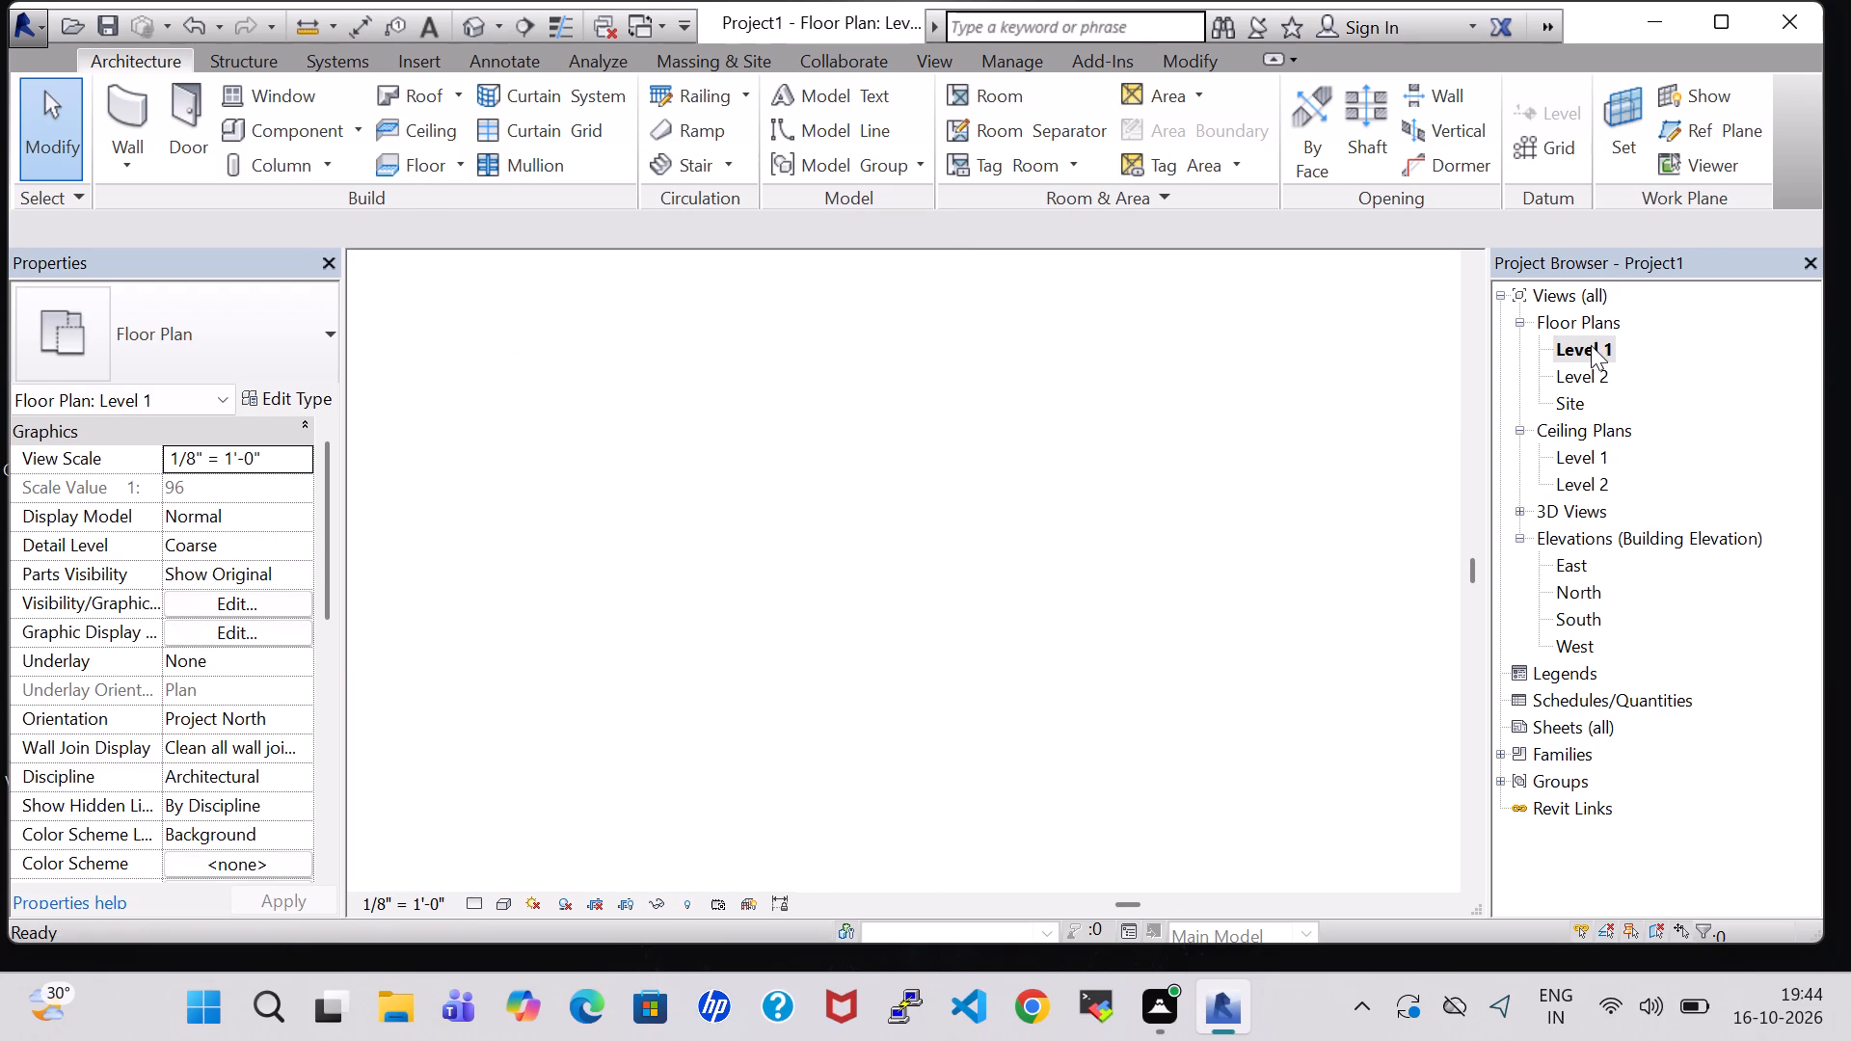
Load the Cabinet-File 3 Drawer.0001 family from the Furniture Storage library folder for placement in the Level 1 floor plan.
scroll(1266, 363, down, 2)
scroll(985, 389, down, 2)
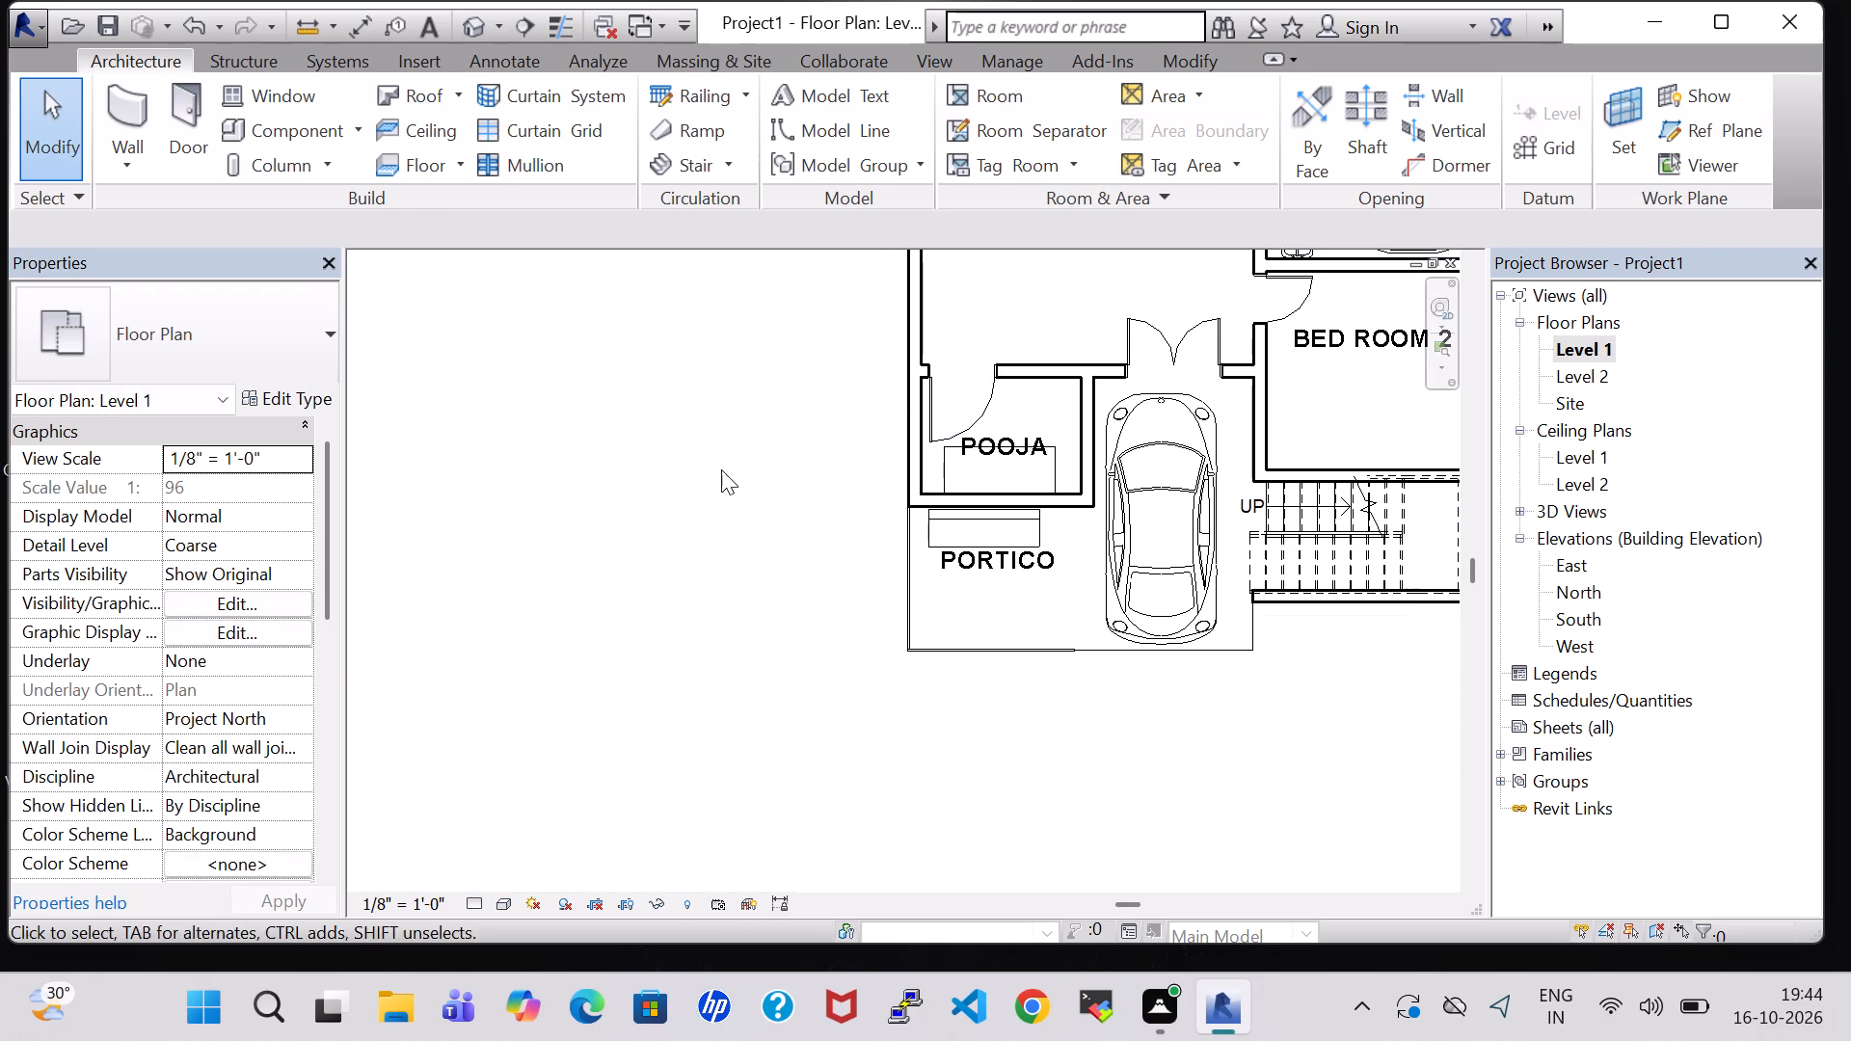
middle_drag(721, 469, 645, 517)
scroll(645, 517, down, 2)
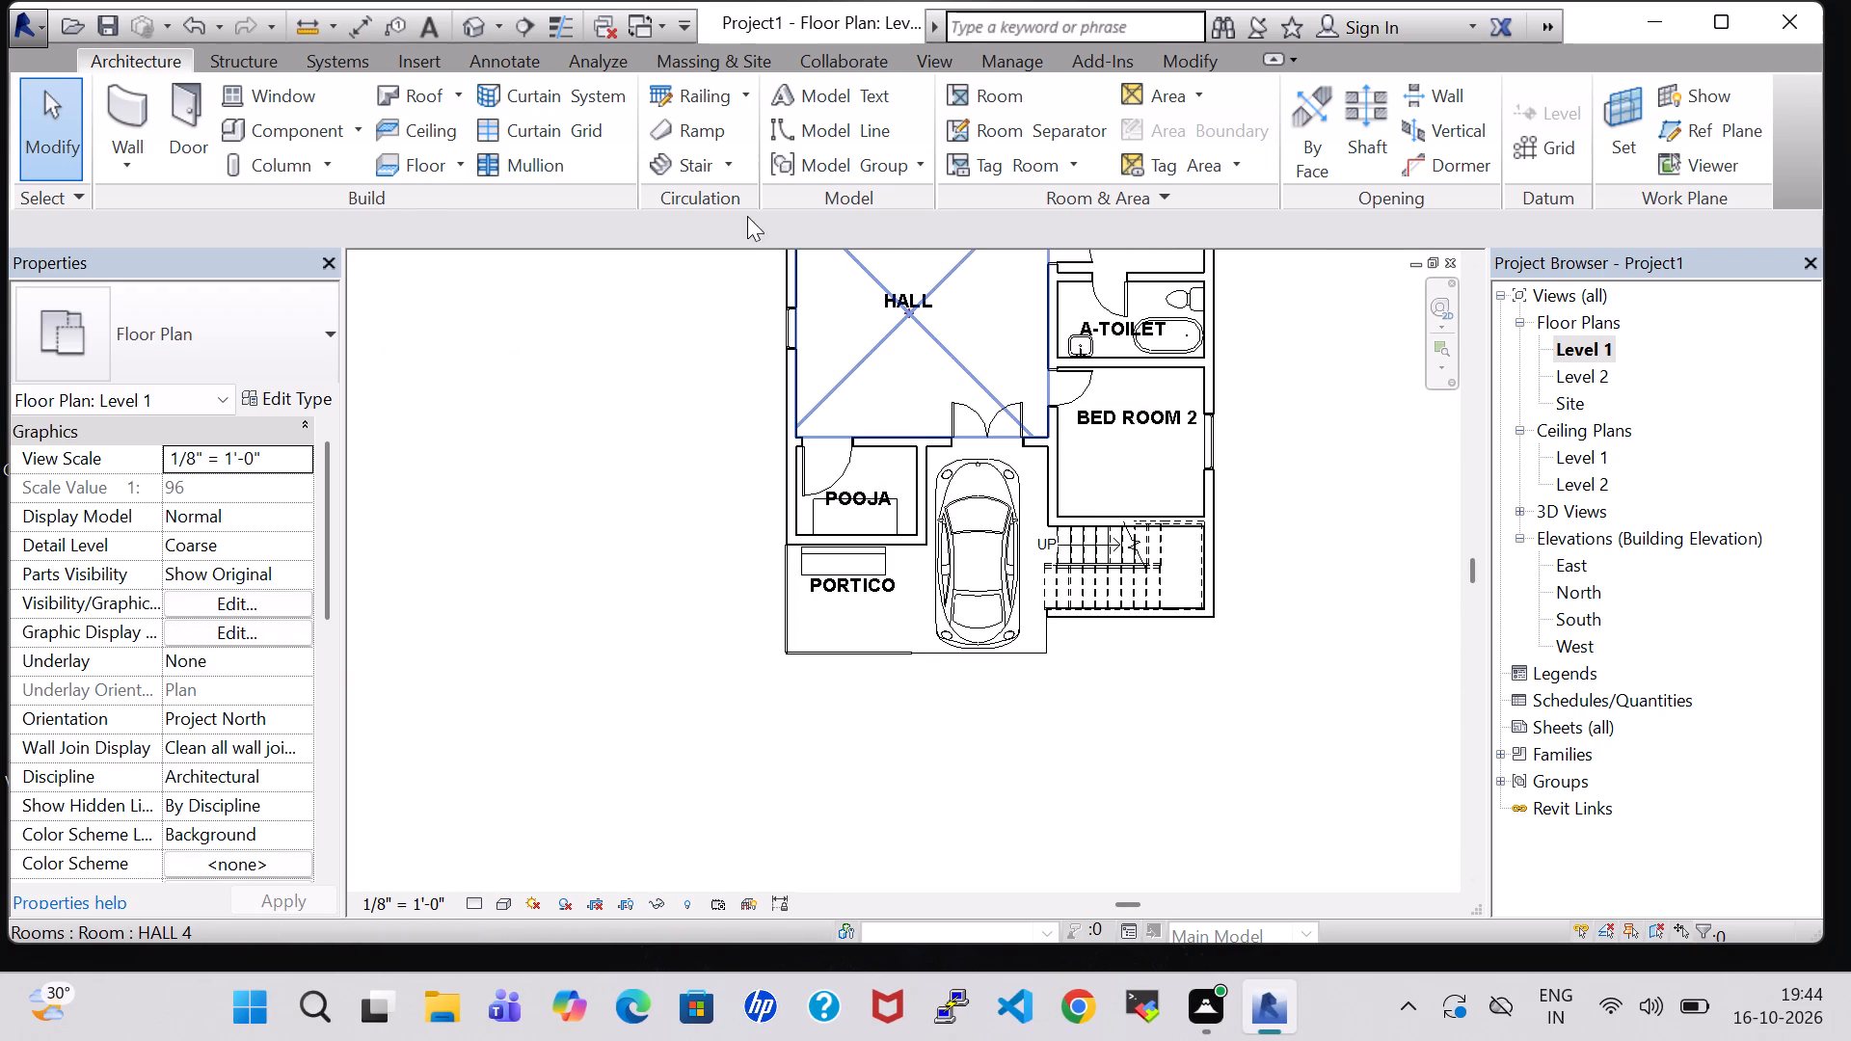
click(255, 134)
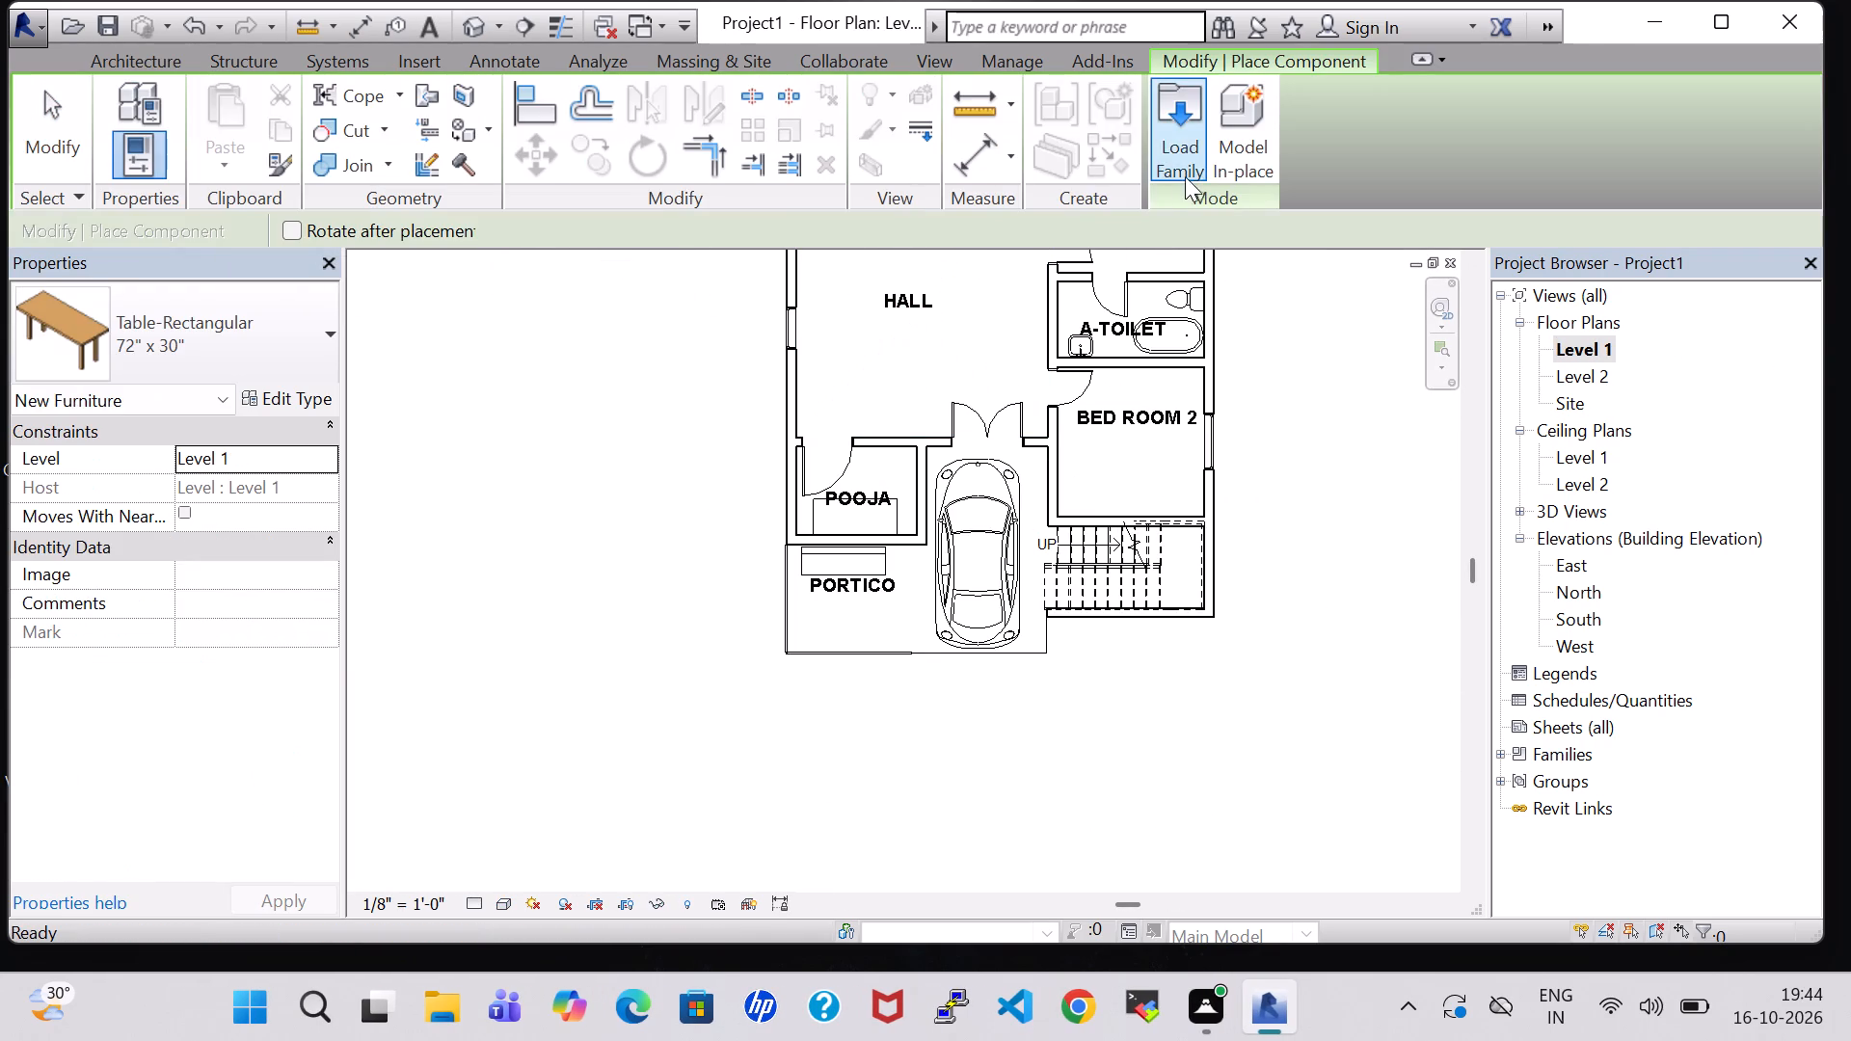
click(1191, 174)
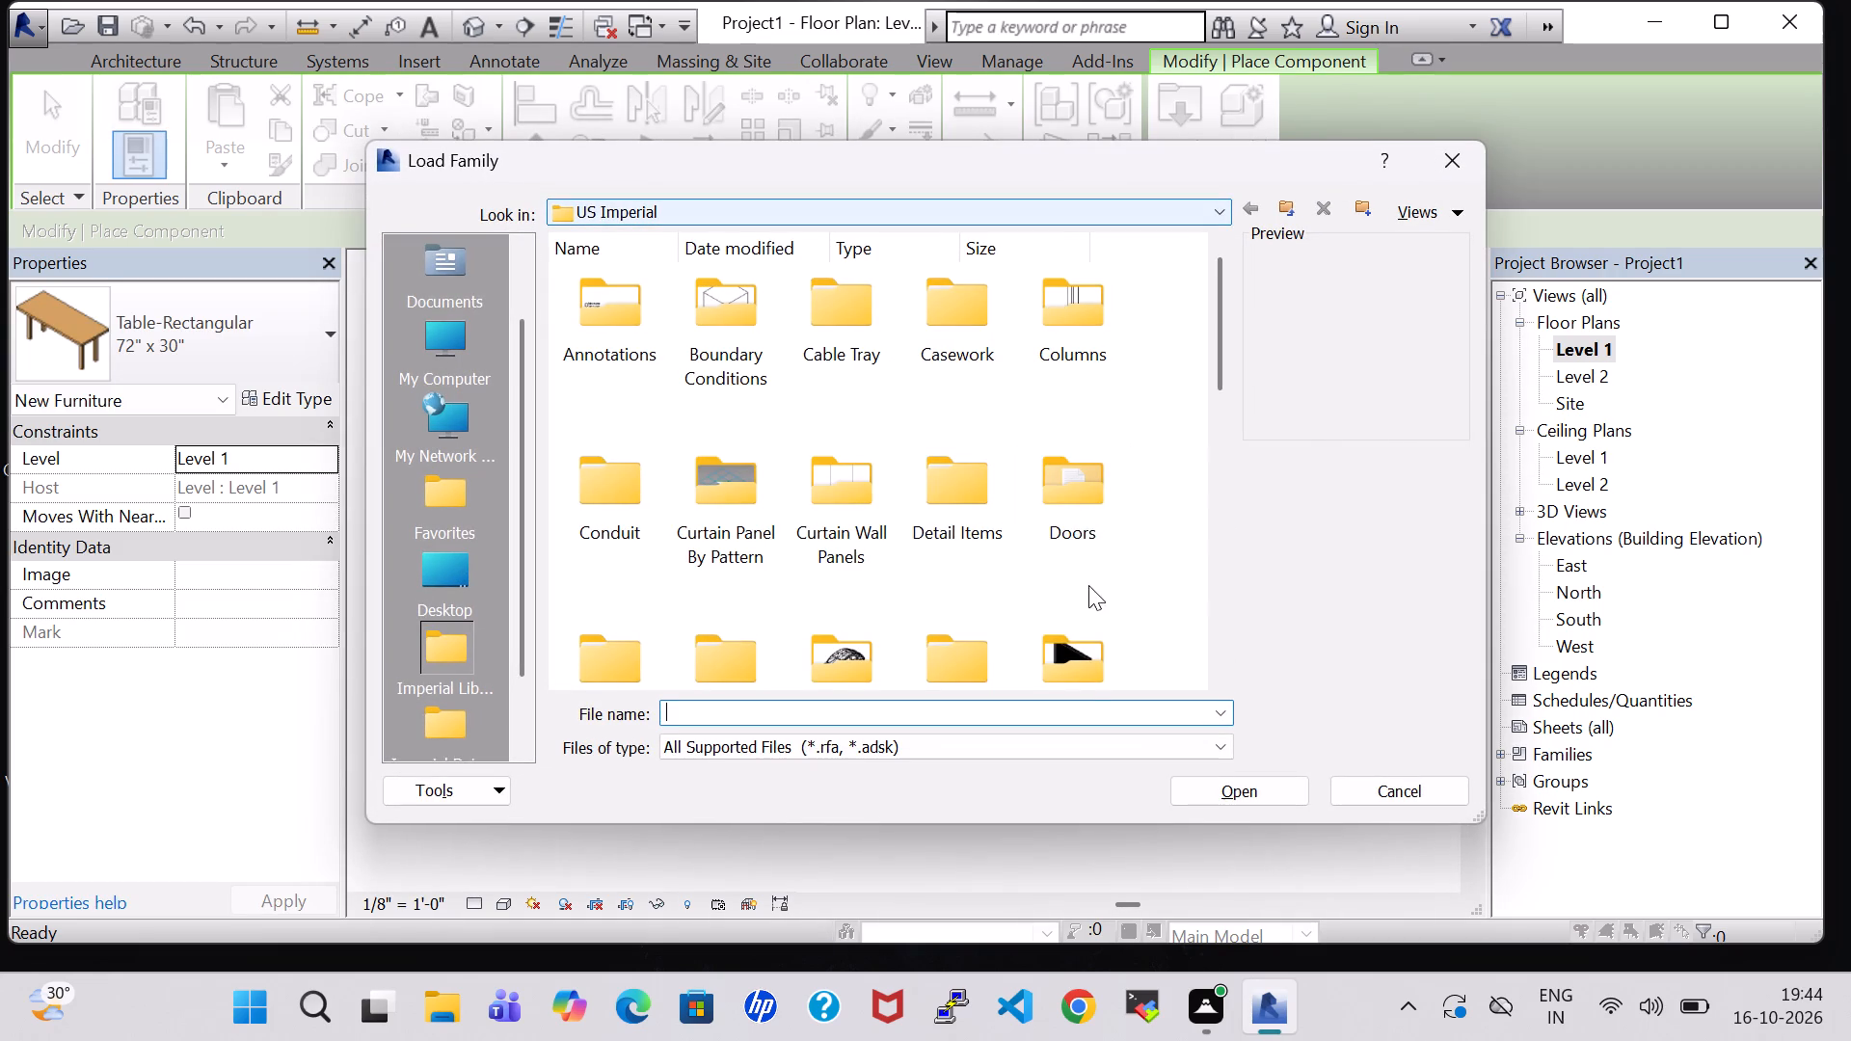
double_click(1084, 670)
double_click(945, 325)
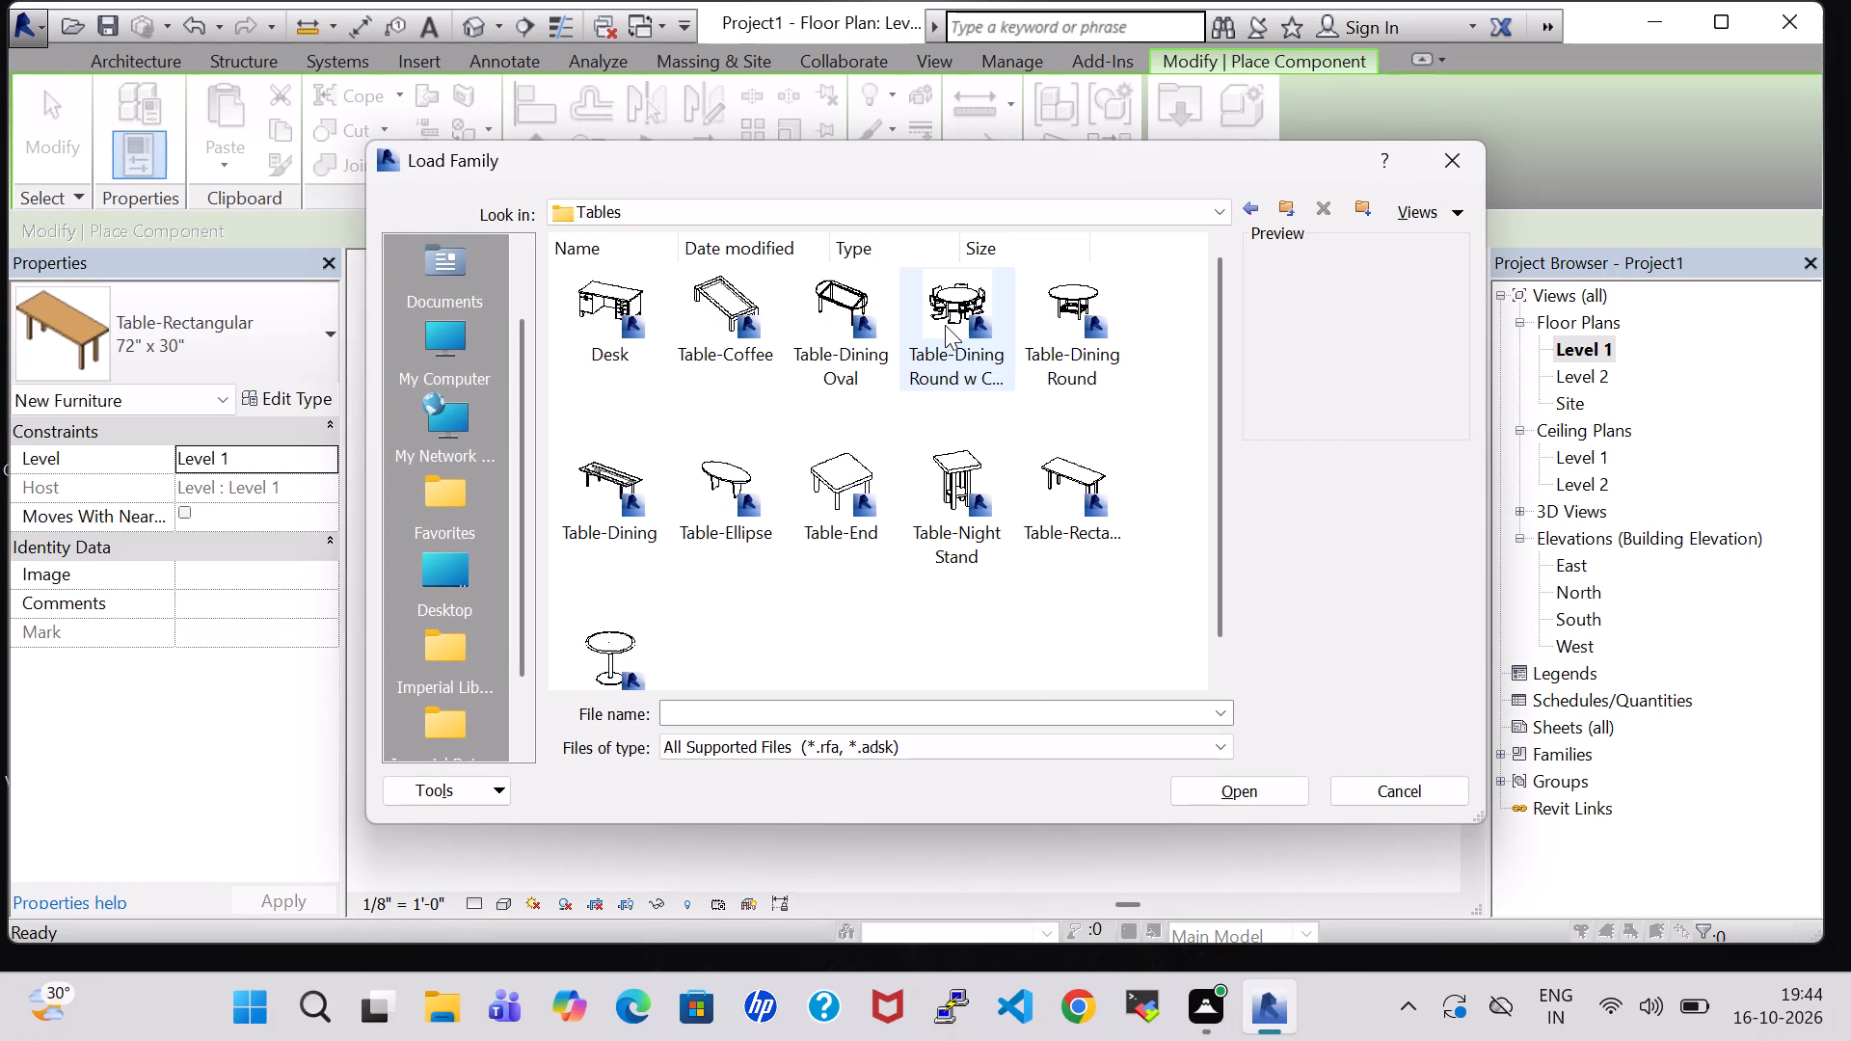
click(1249, 210)
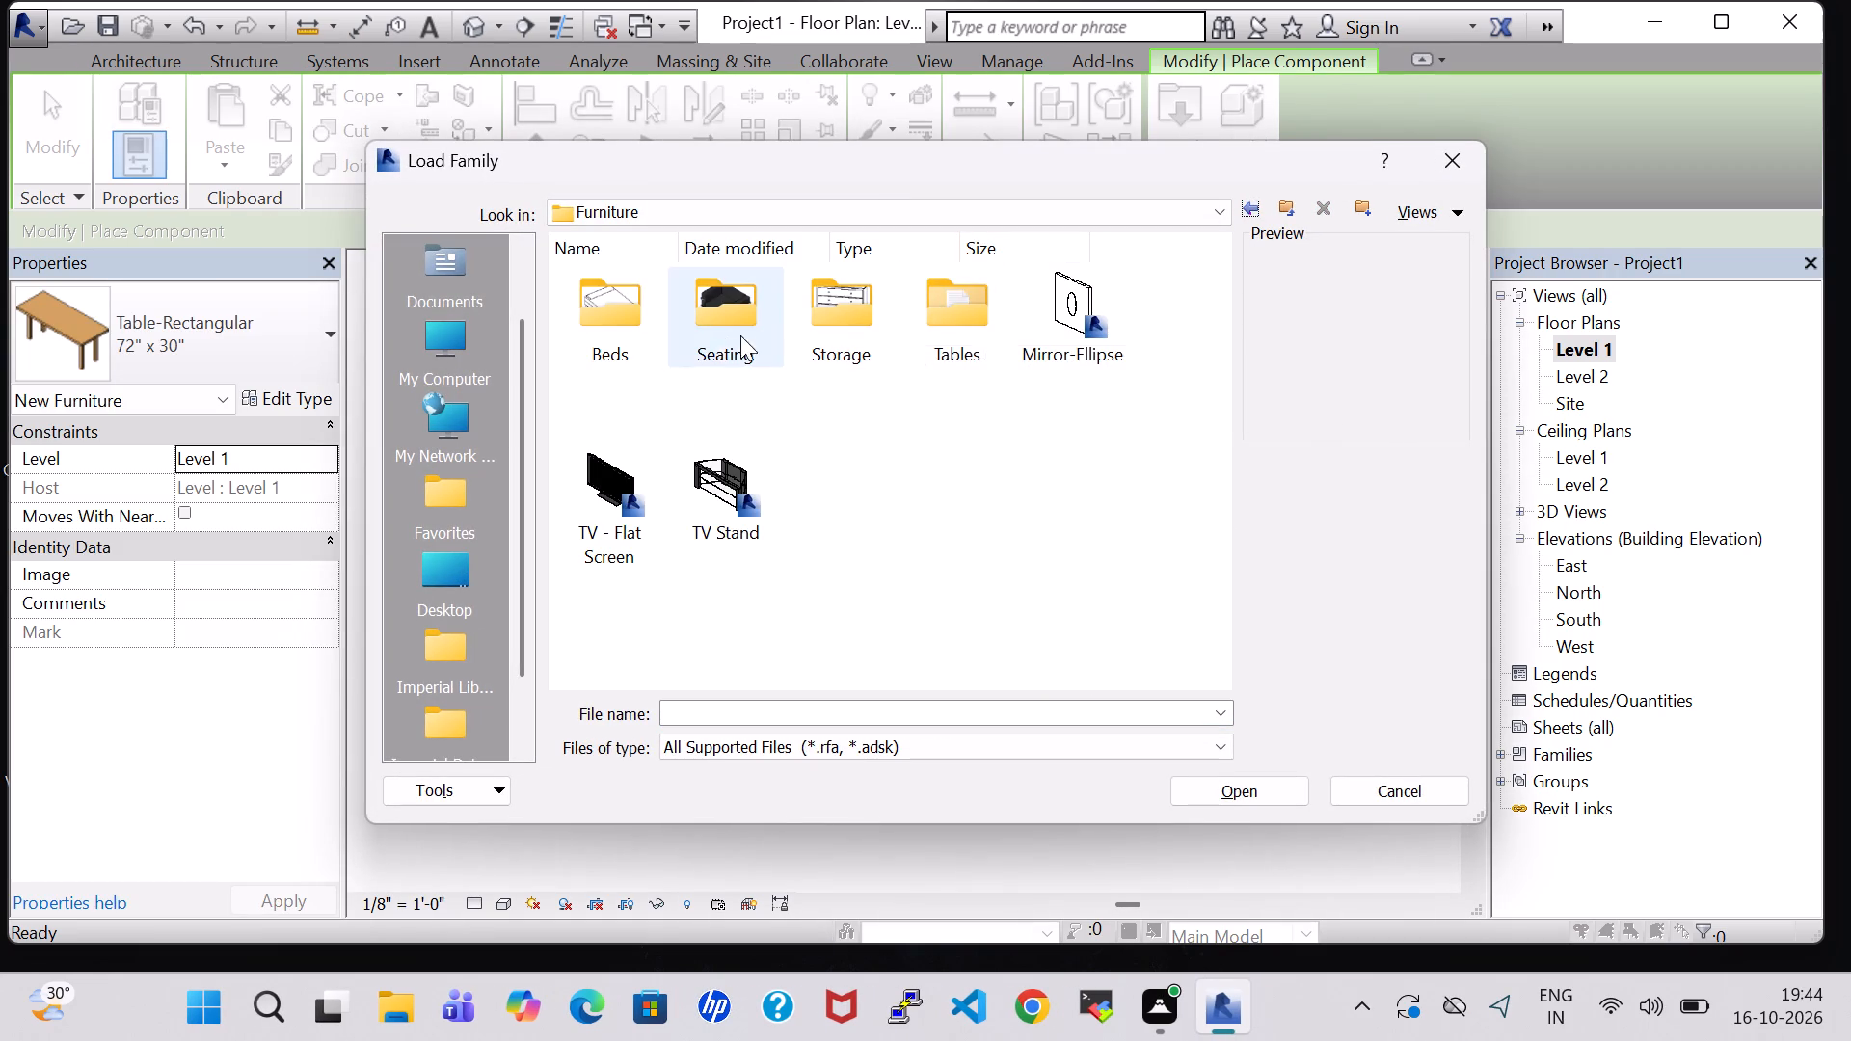
double_click(847, 323)
click(704, 309)
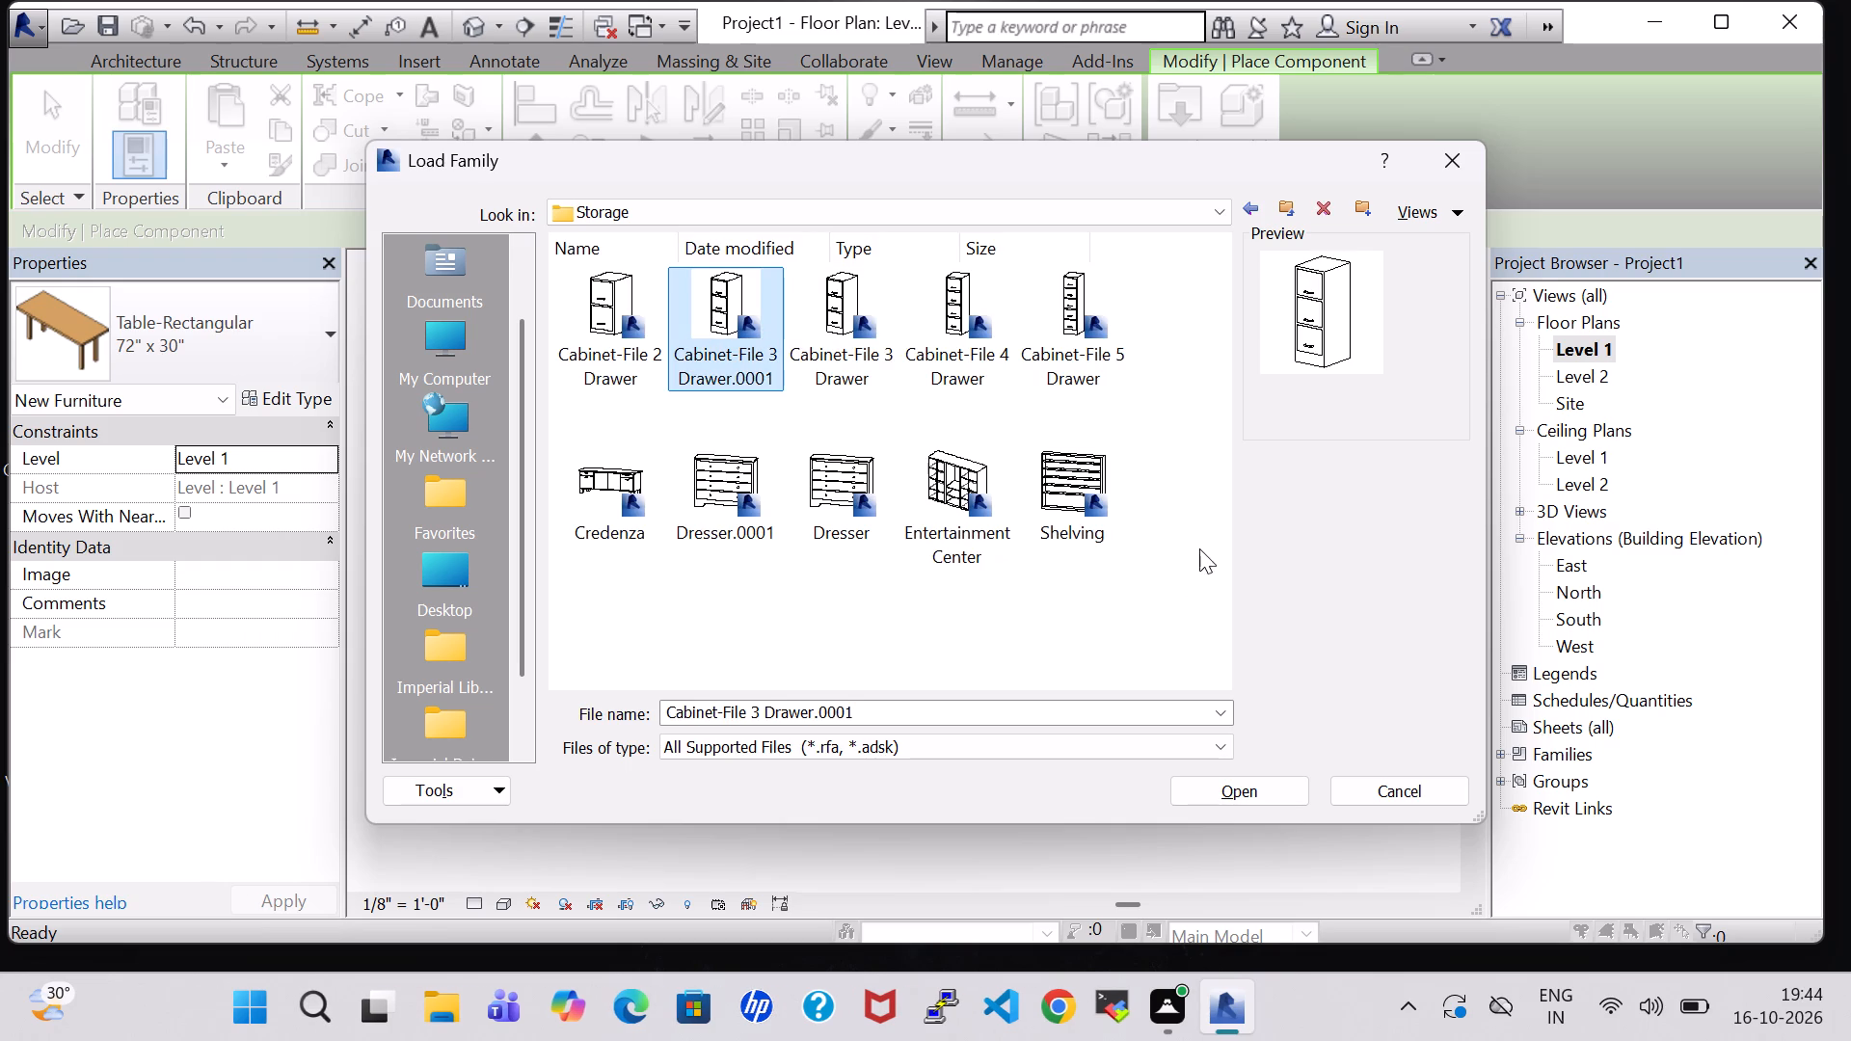
click(1287, 781)
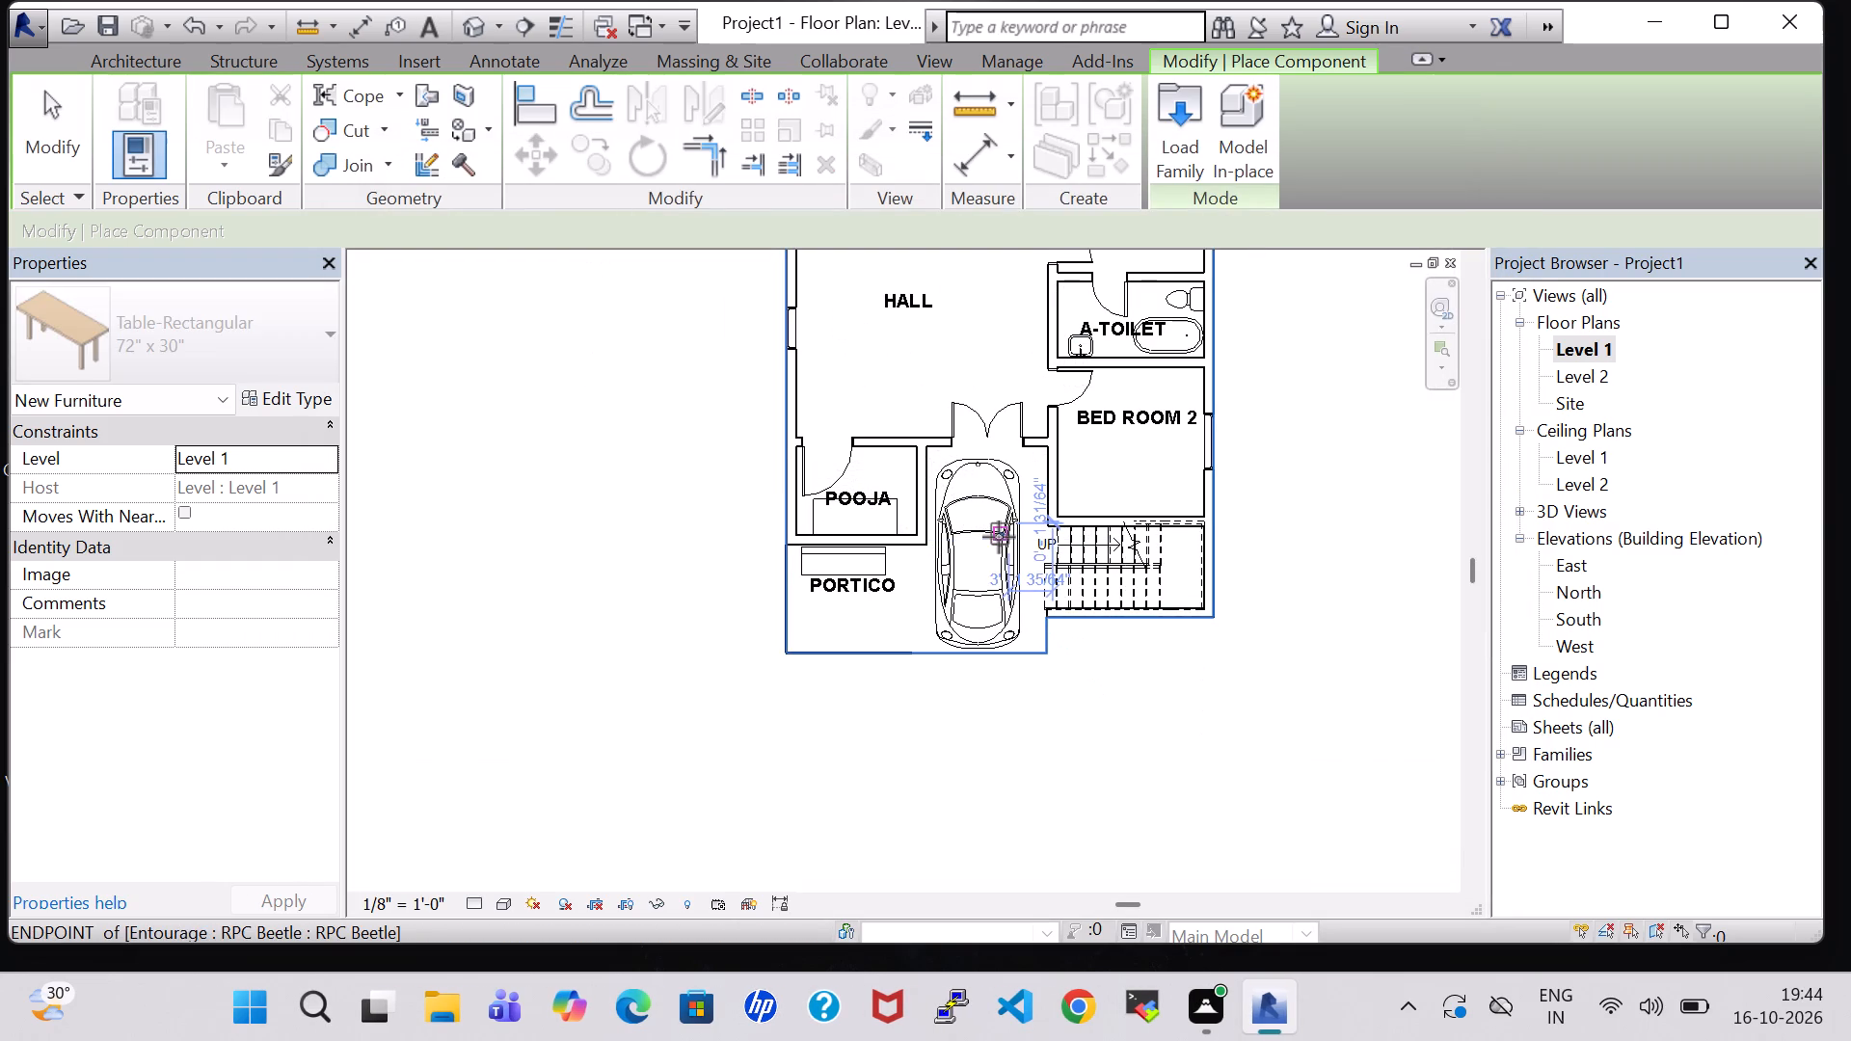
Place one 15" x 18" three-drawer file cabinet, rotated three quarter turns, in the Pooja room against the car-side wall, nearer the Hall.
scroll(999, 537, up, 4)
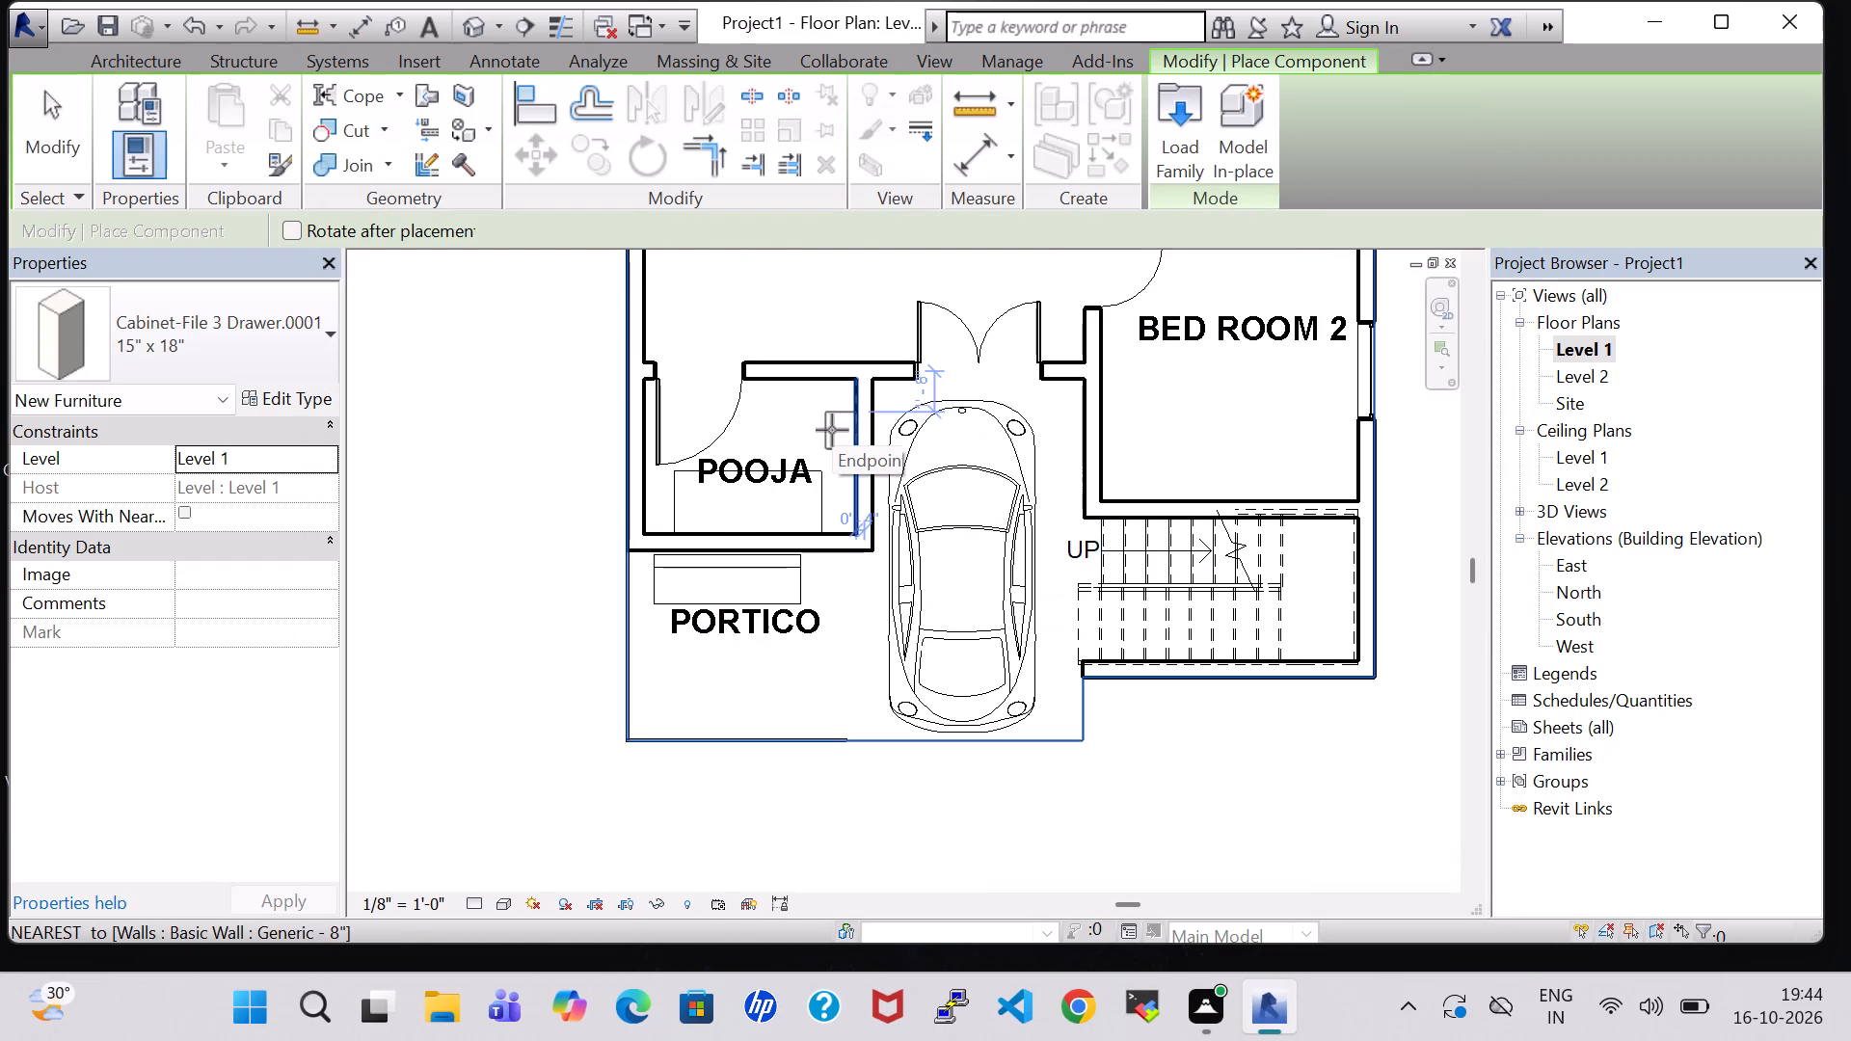
key(space)
key(space)
key(space)
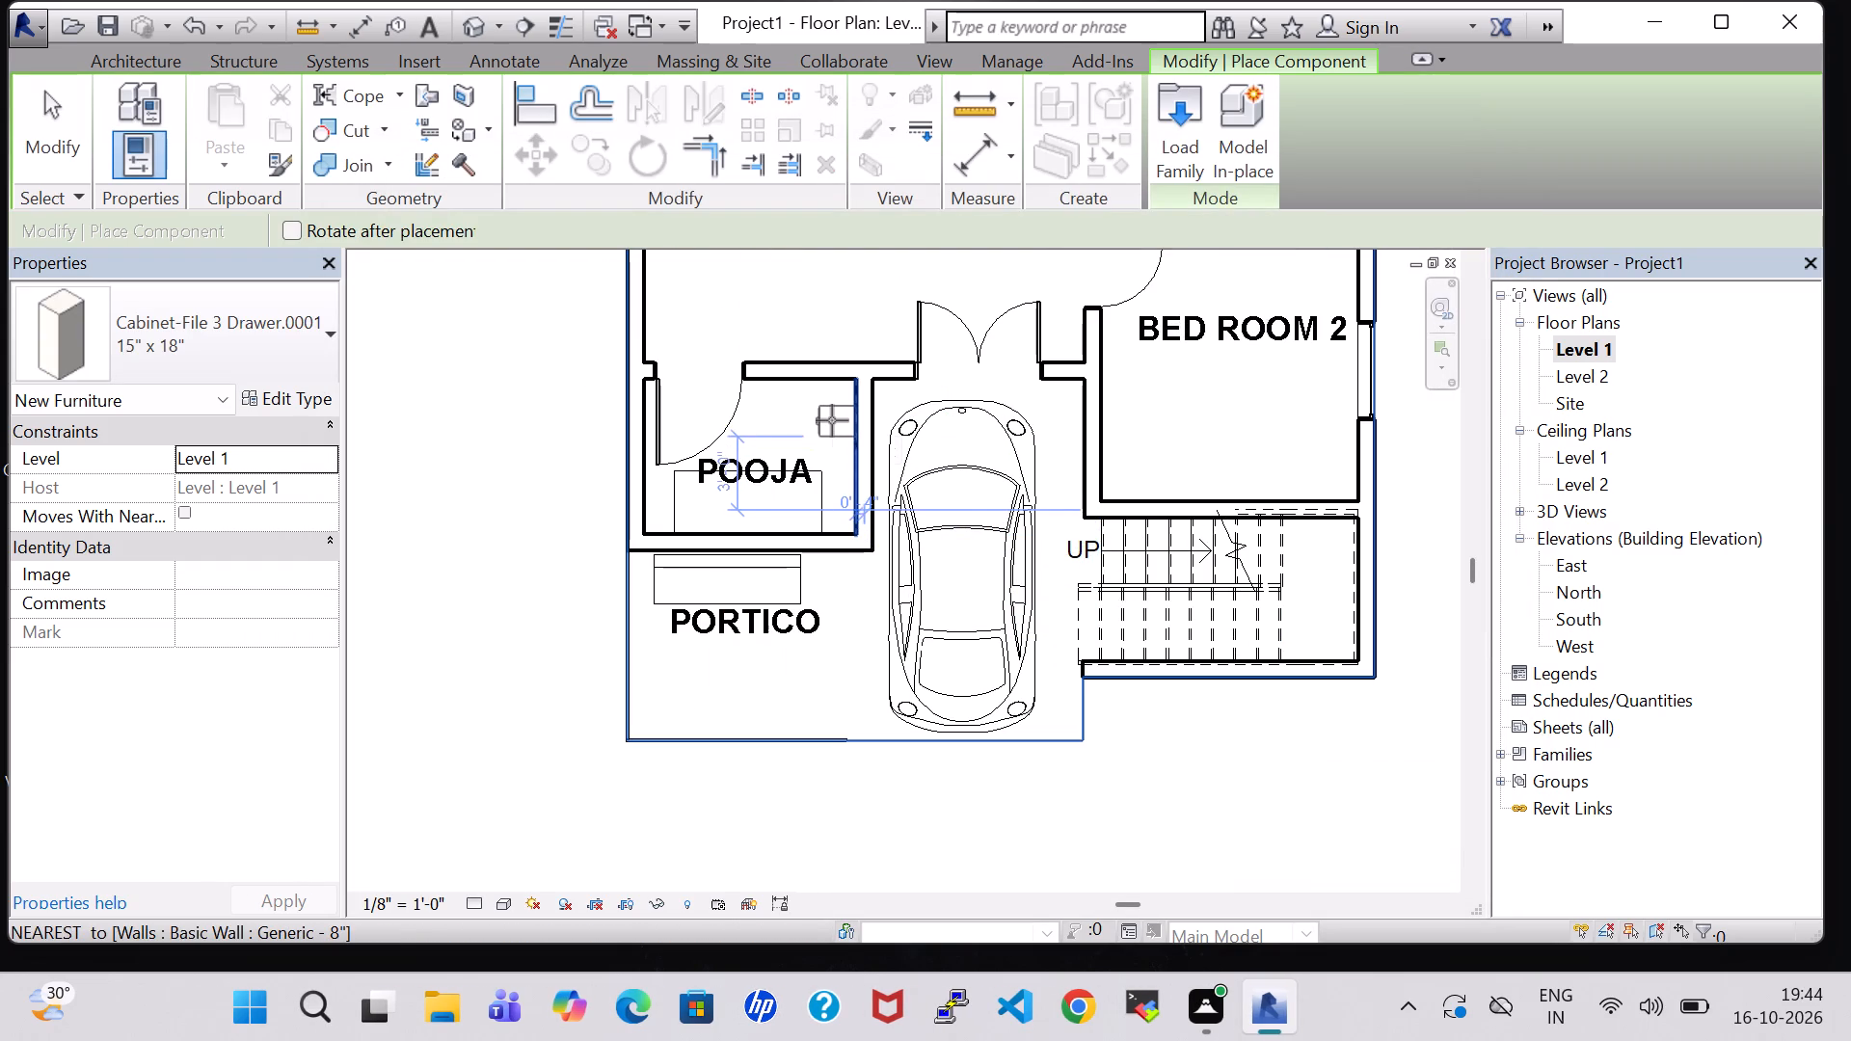
click(832, 420)
key(Escape)
key(Escape)
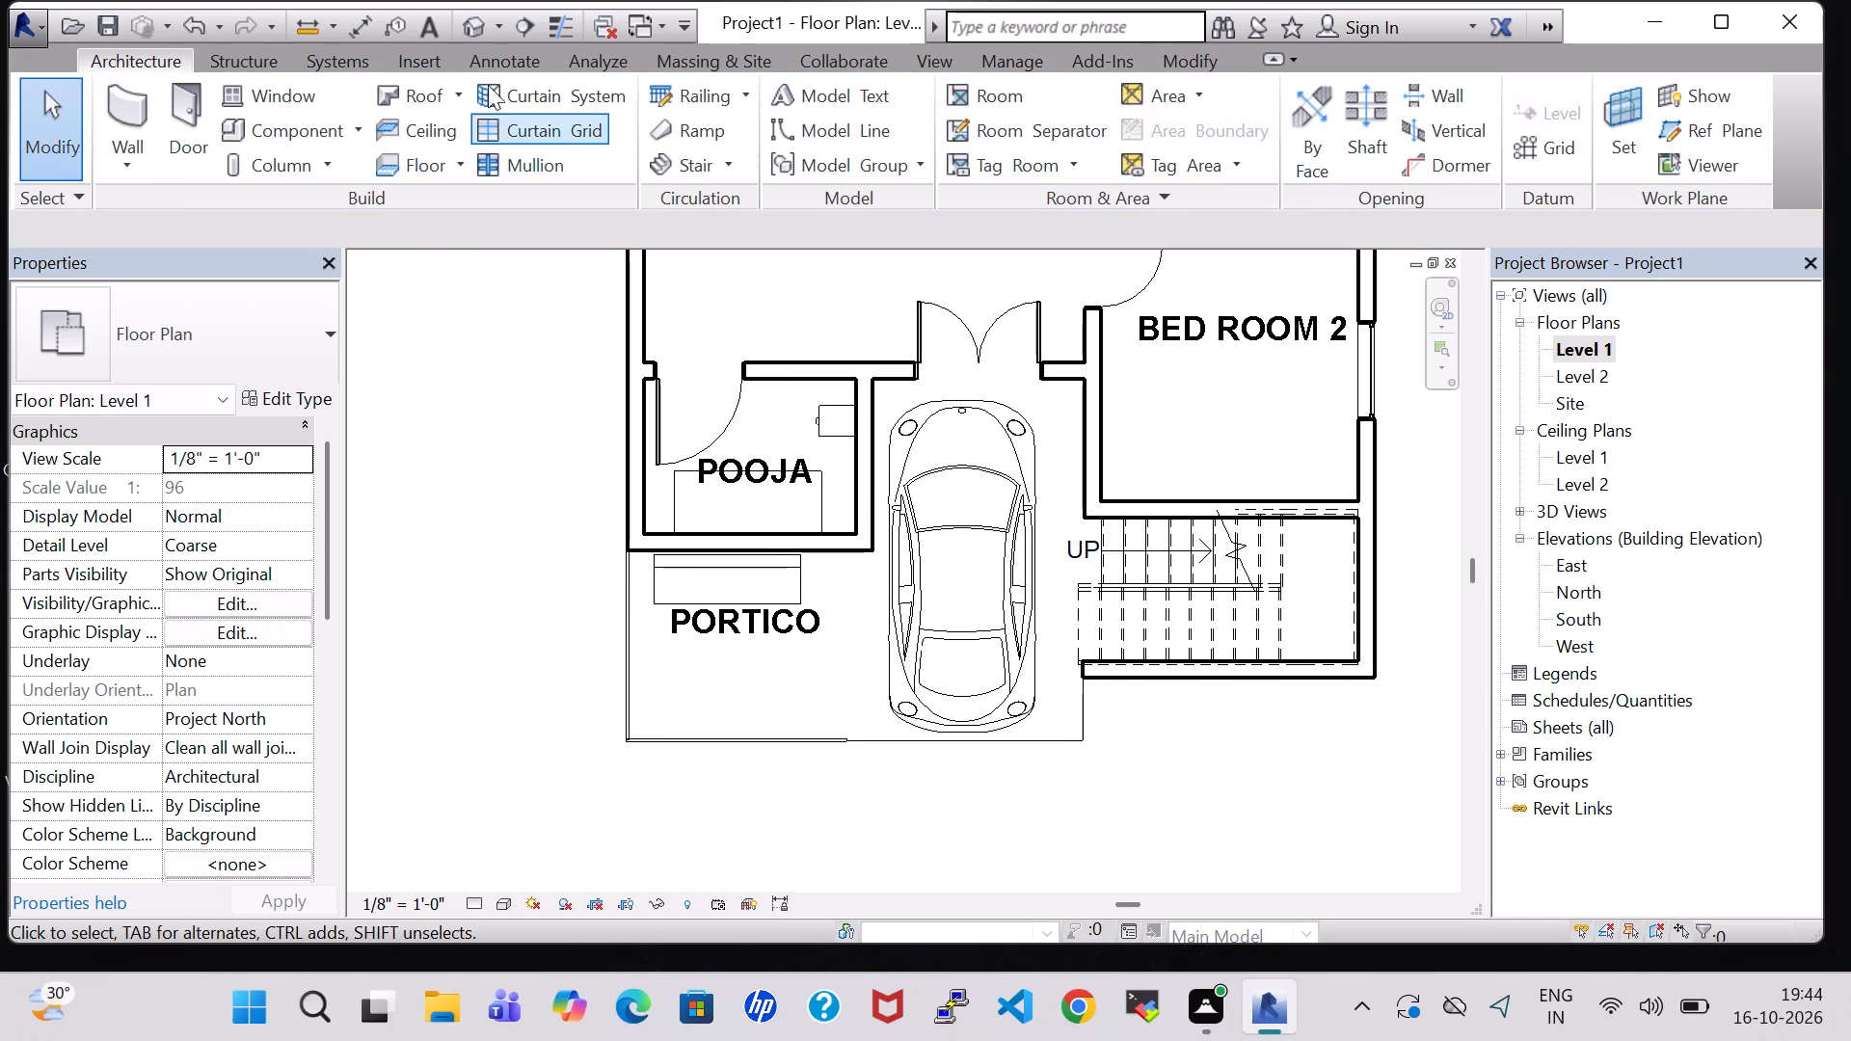
Examine the file cabinet's position and orientation beside the table in the Pooja room in the 3D view.
click(474, 26)
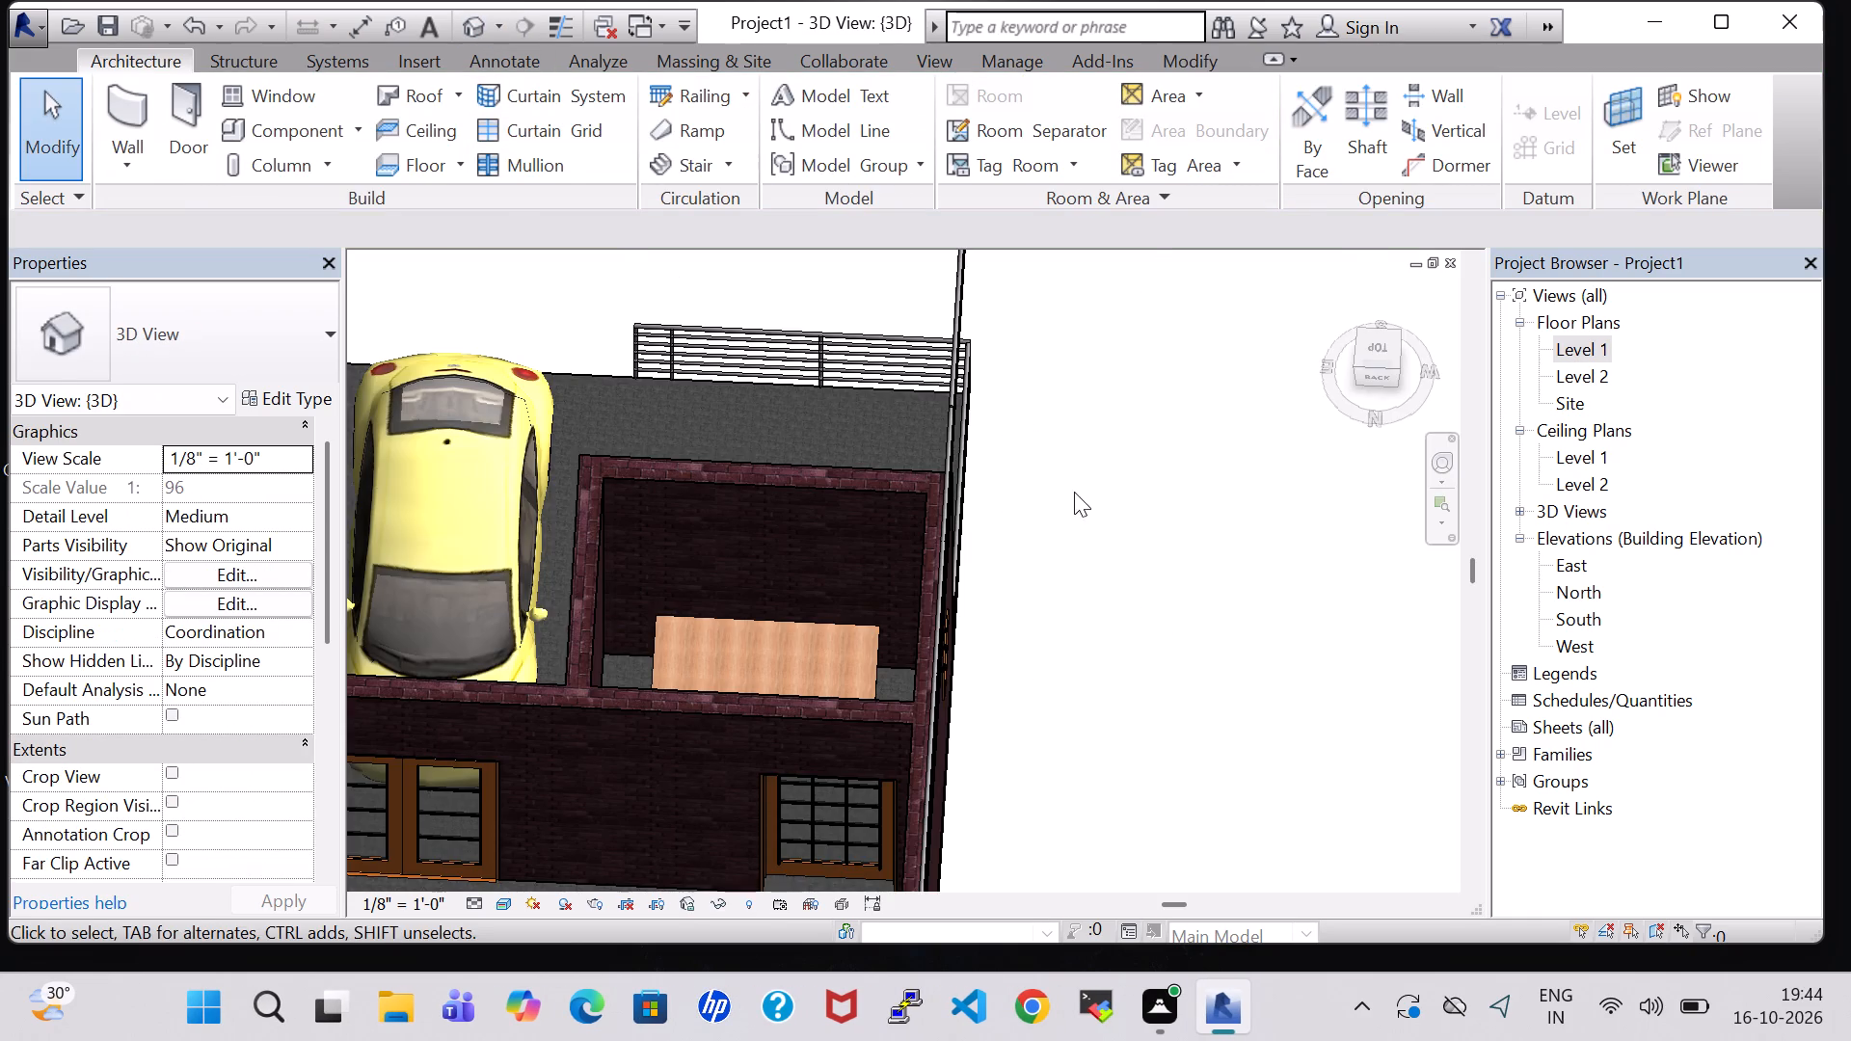
shift+middle_drag(1074, 492, 1042, 599)
shift+middle_drag(1131, 735, 1011, 712)
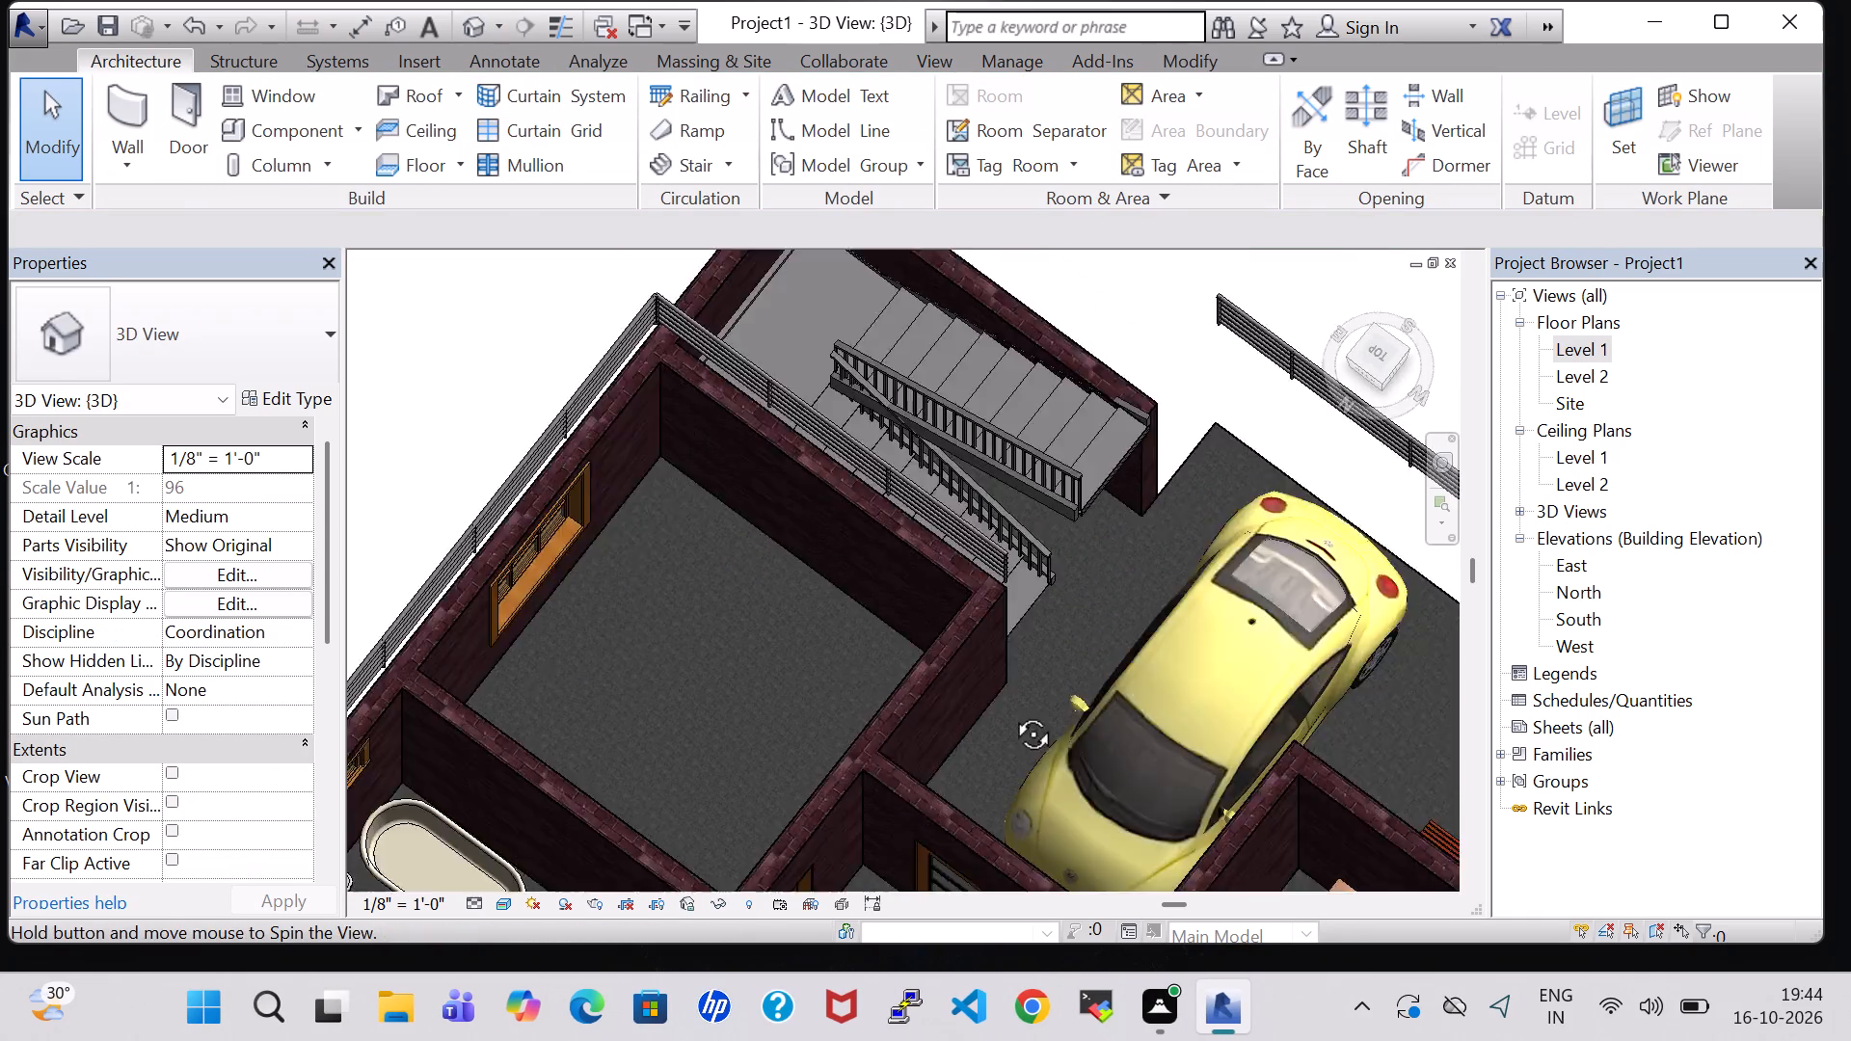
shift+middle_drag(1011, 712, 1006, 712)
middle_drag(1010, 712, 717, 0)
shift+middle_drag(1283, 771, 1221, 721)
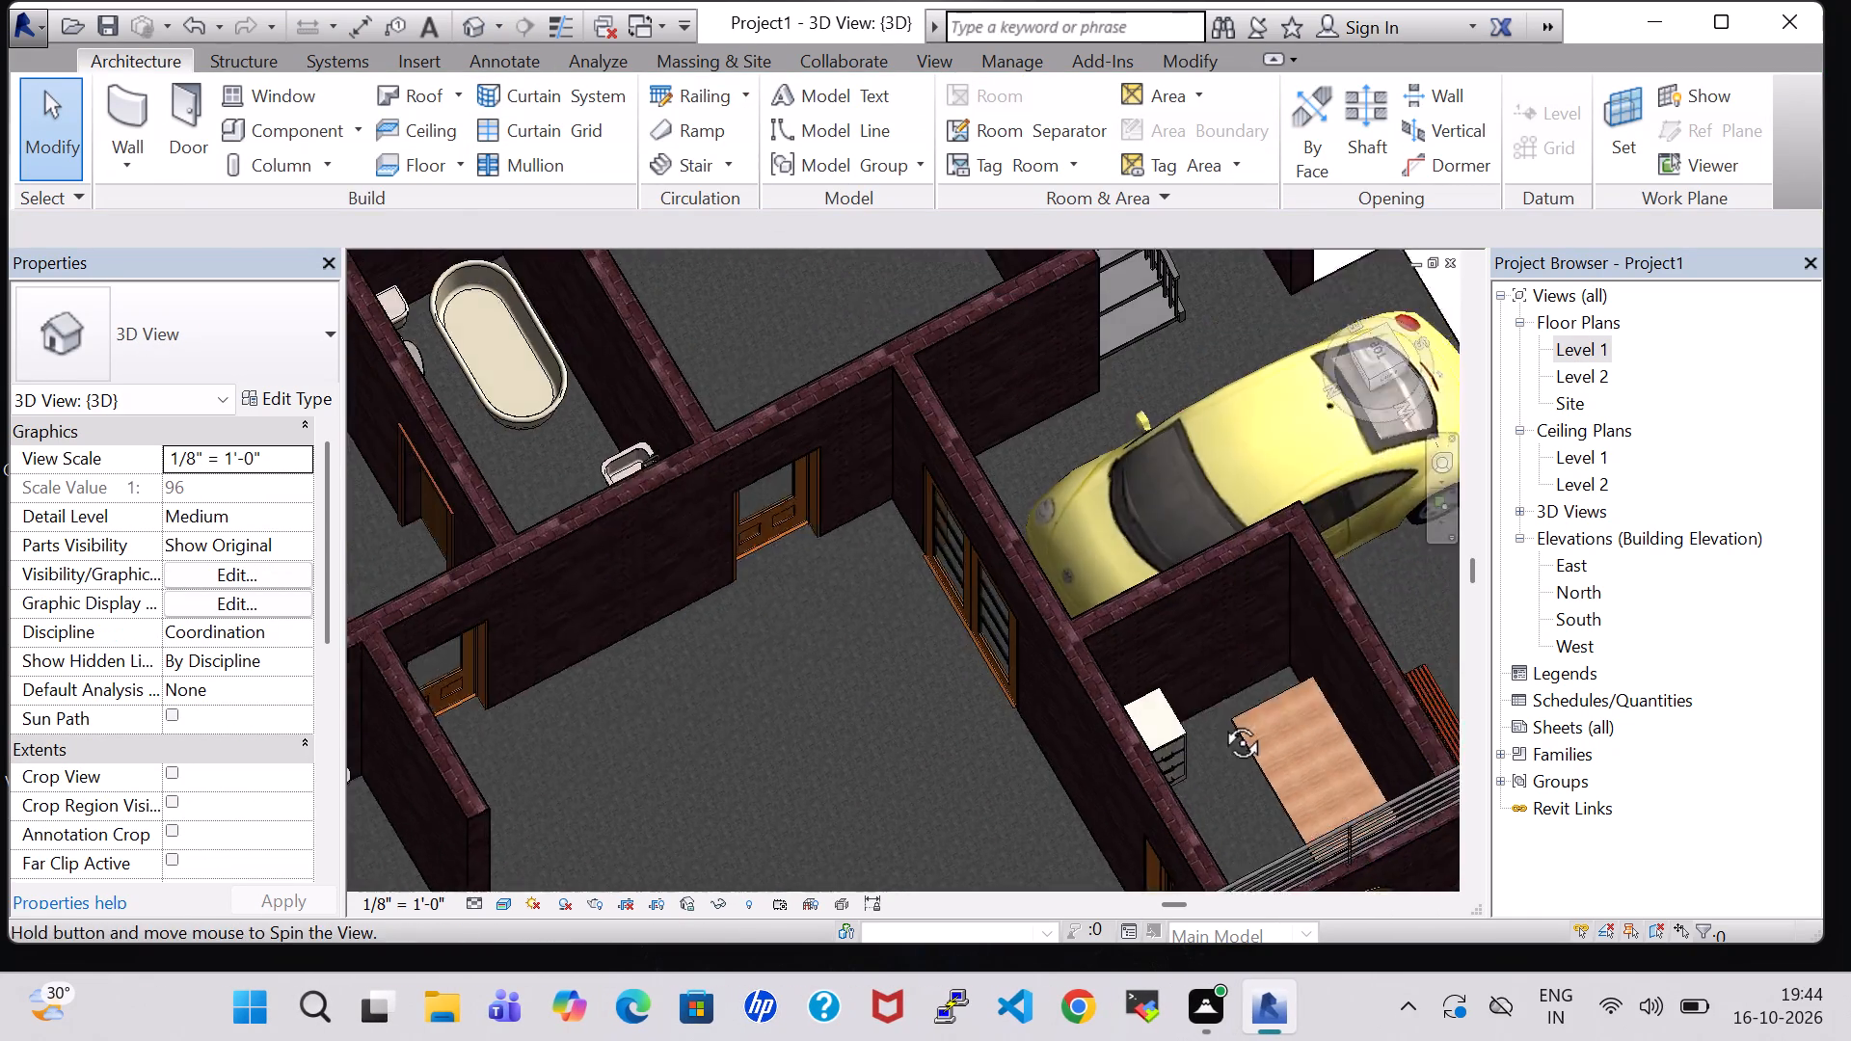
shift+middle_drag(1221, 721, 1215, 718)
middle_drag(1220, 721, 939, 232)
shift+middle_drag(1097, 692, 1180, 650)
In the Level 1 floor plan, nudge the POOJA room tag down two increments so it sits within the table outline.
double_click(1604, 342)
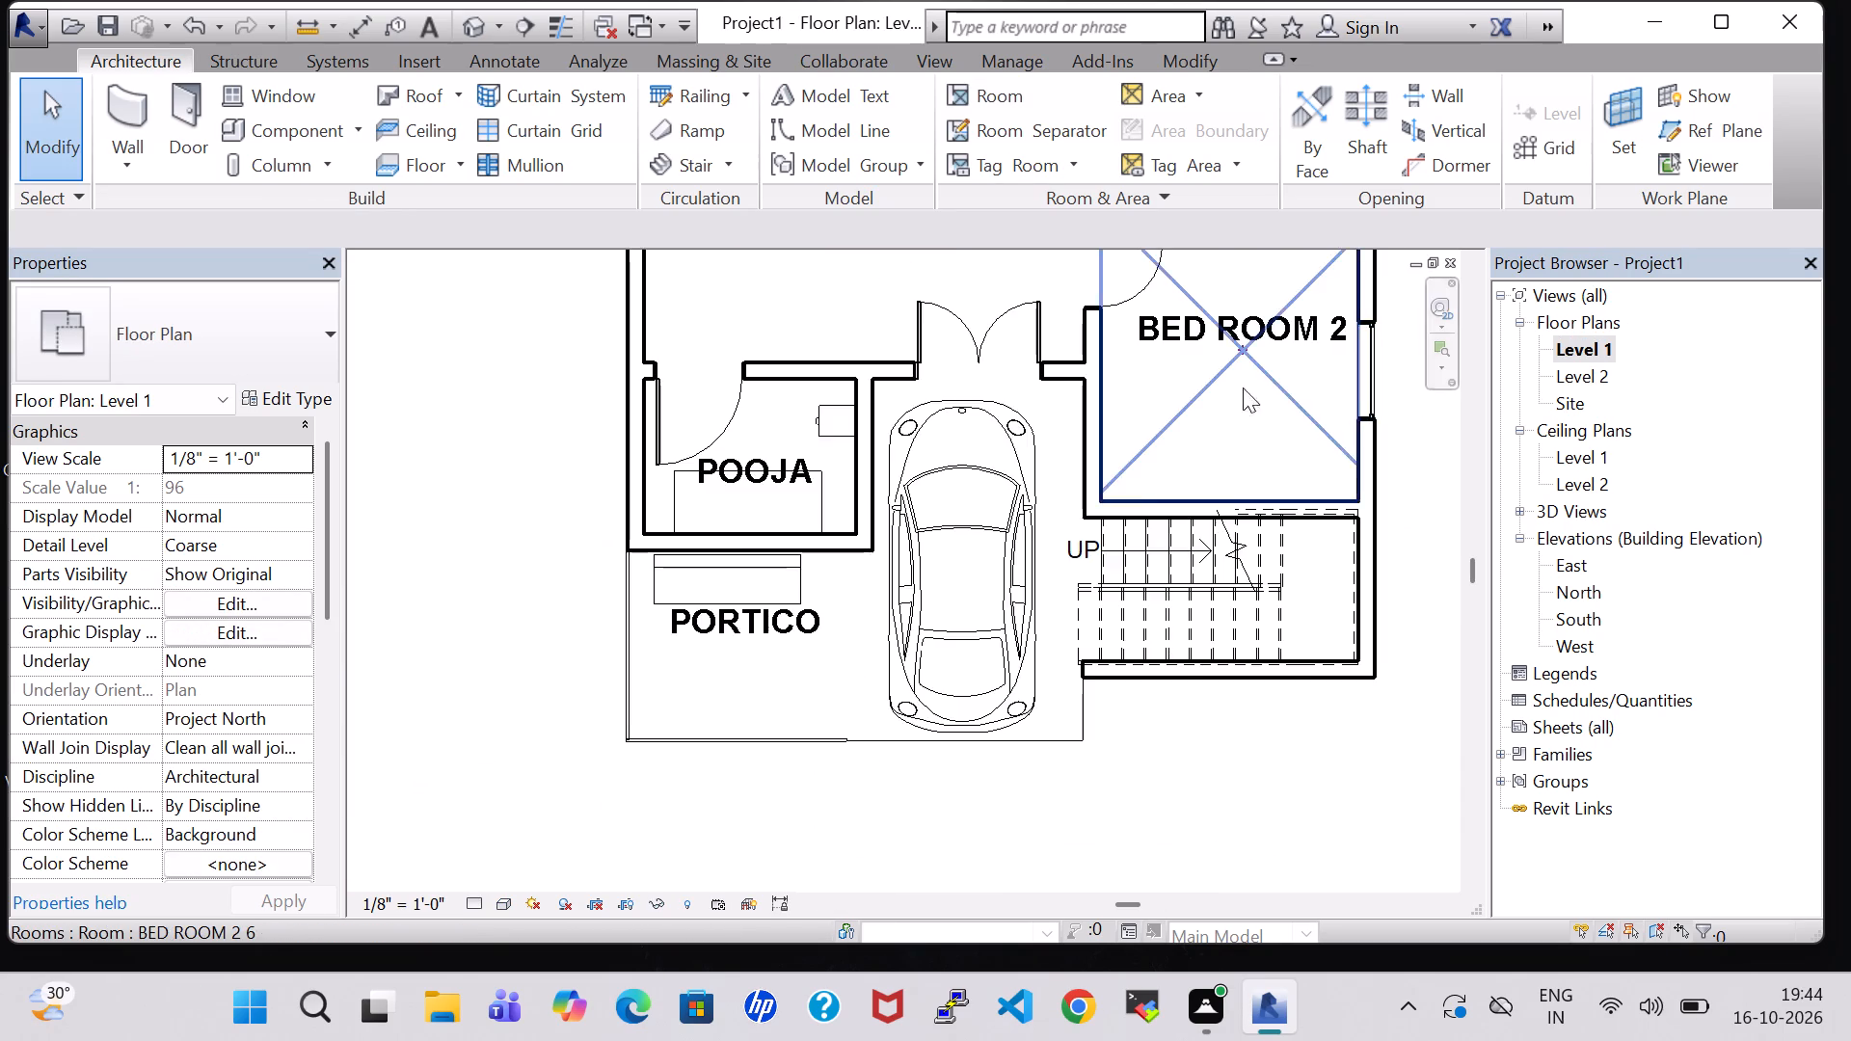
scroll(1204, 402, down, 4)
middle_drag(1130, 636, 969, 716)
scroll(969, 716, down, 1)
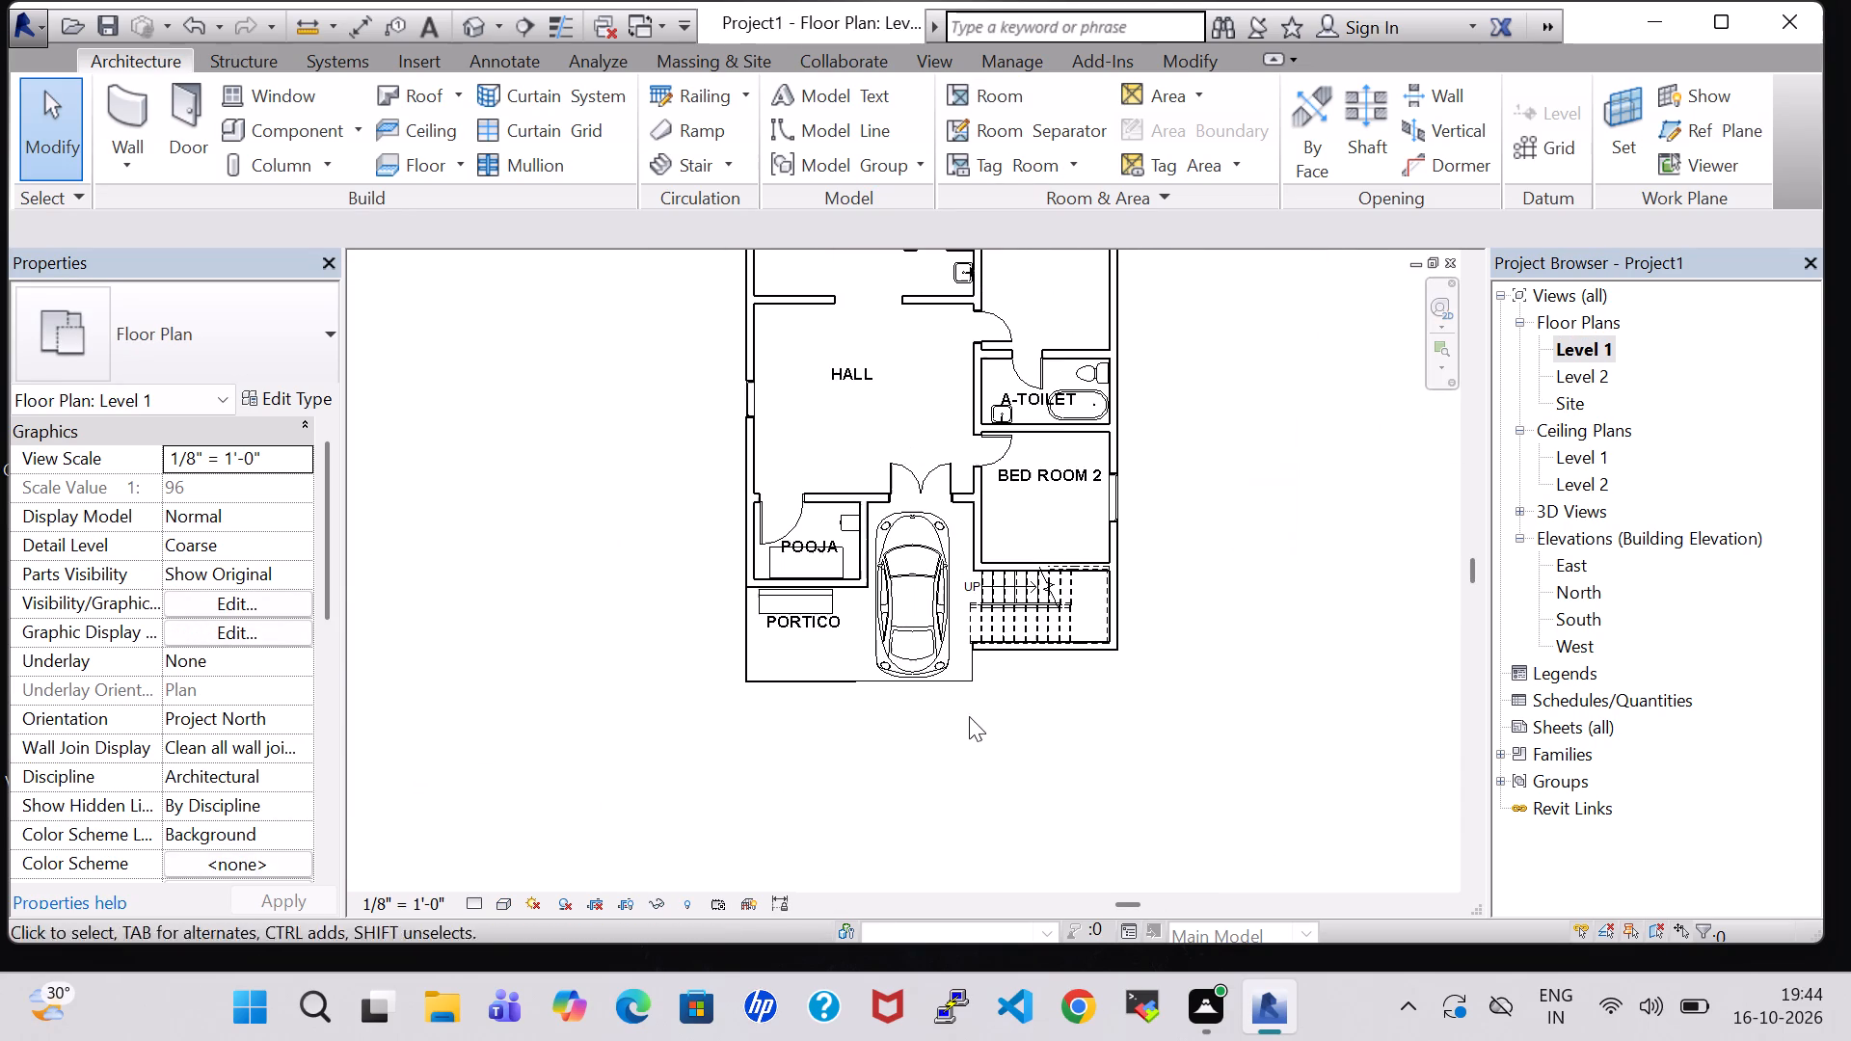
click(820, 547)
key(Down)
key(Down)
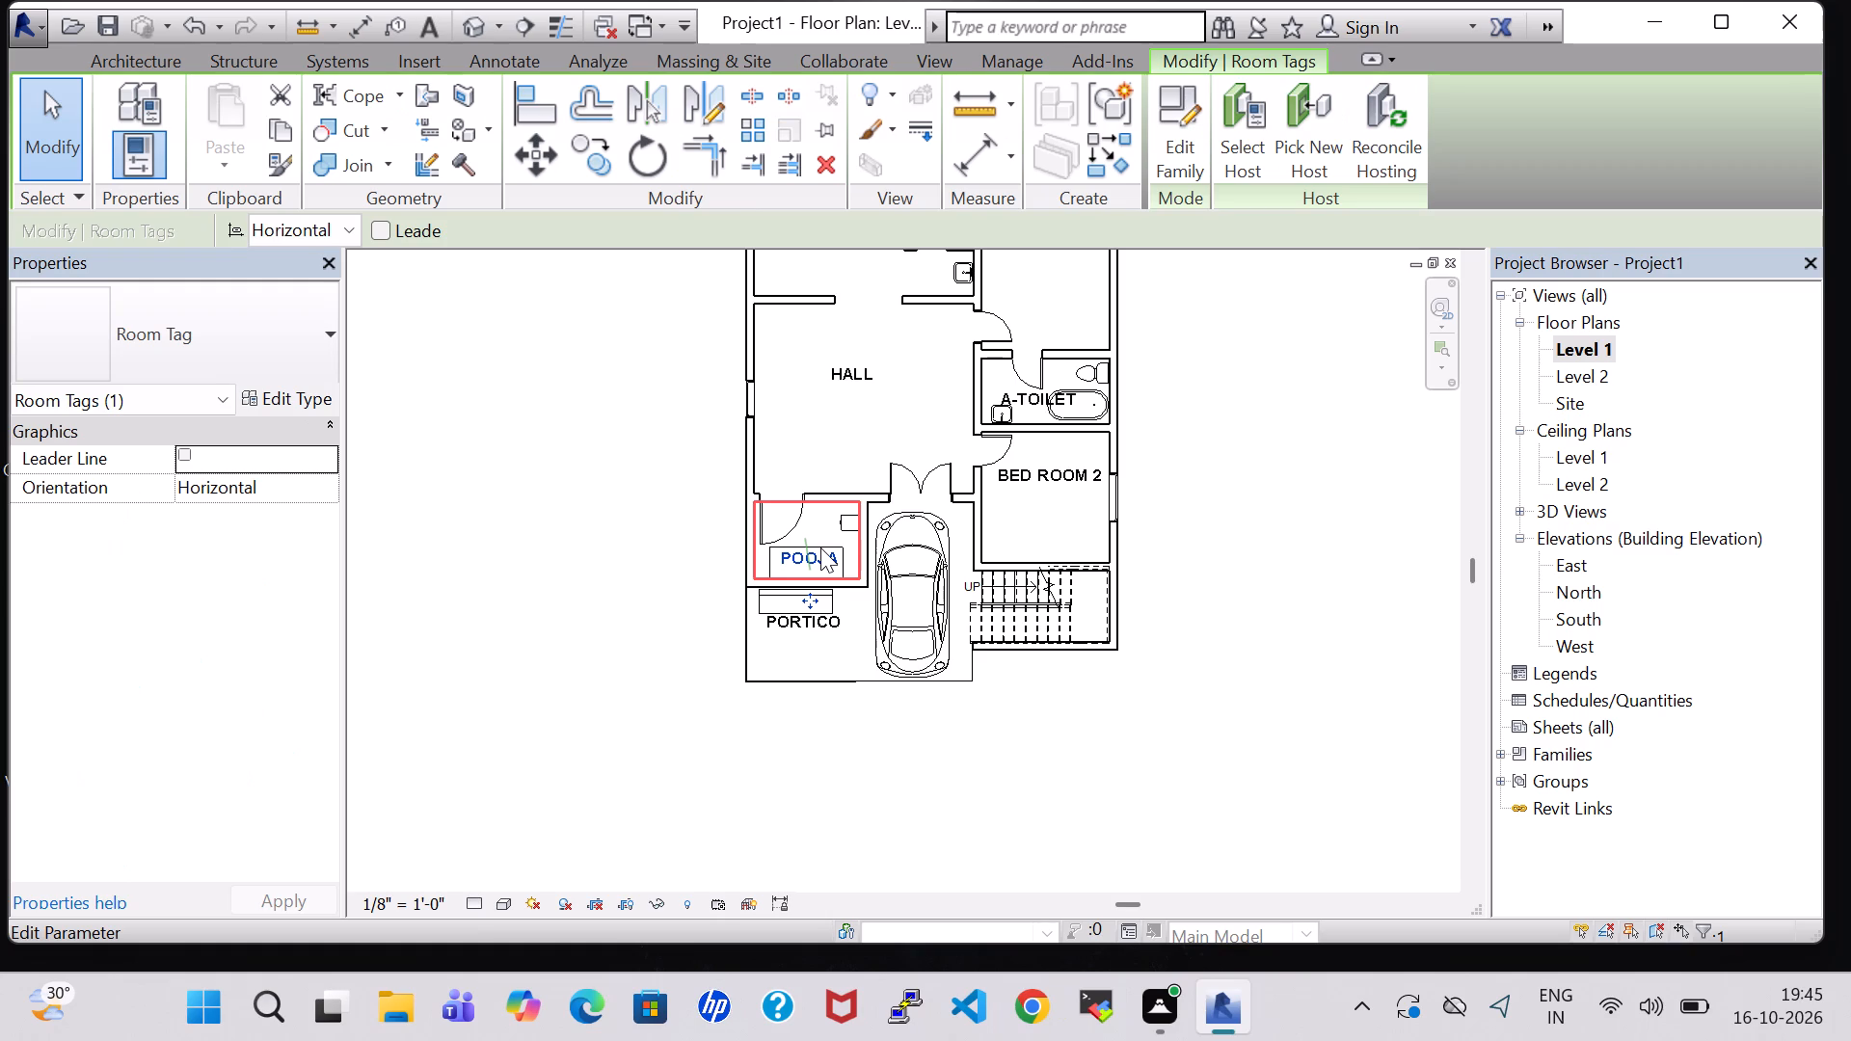
click(1268, 564)
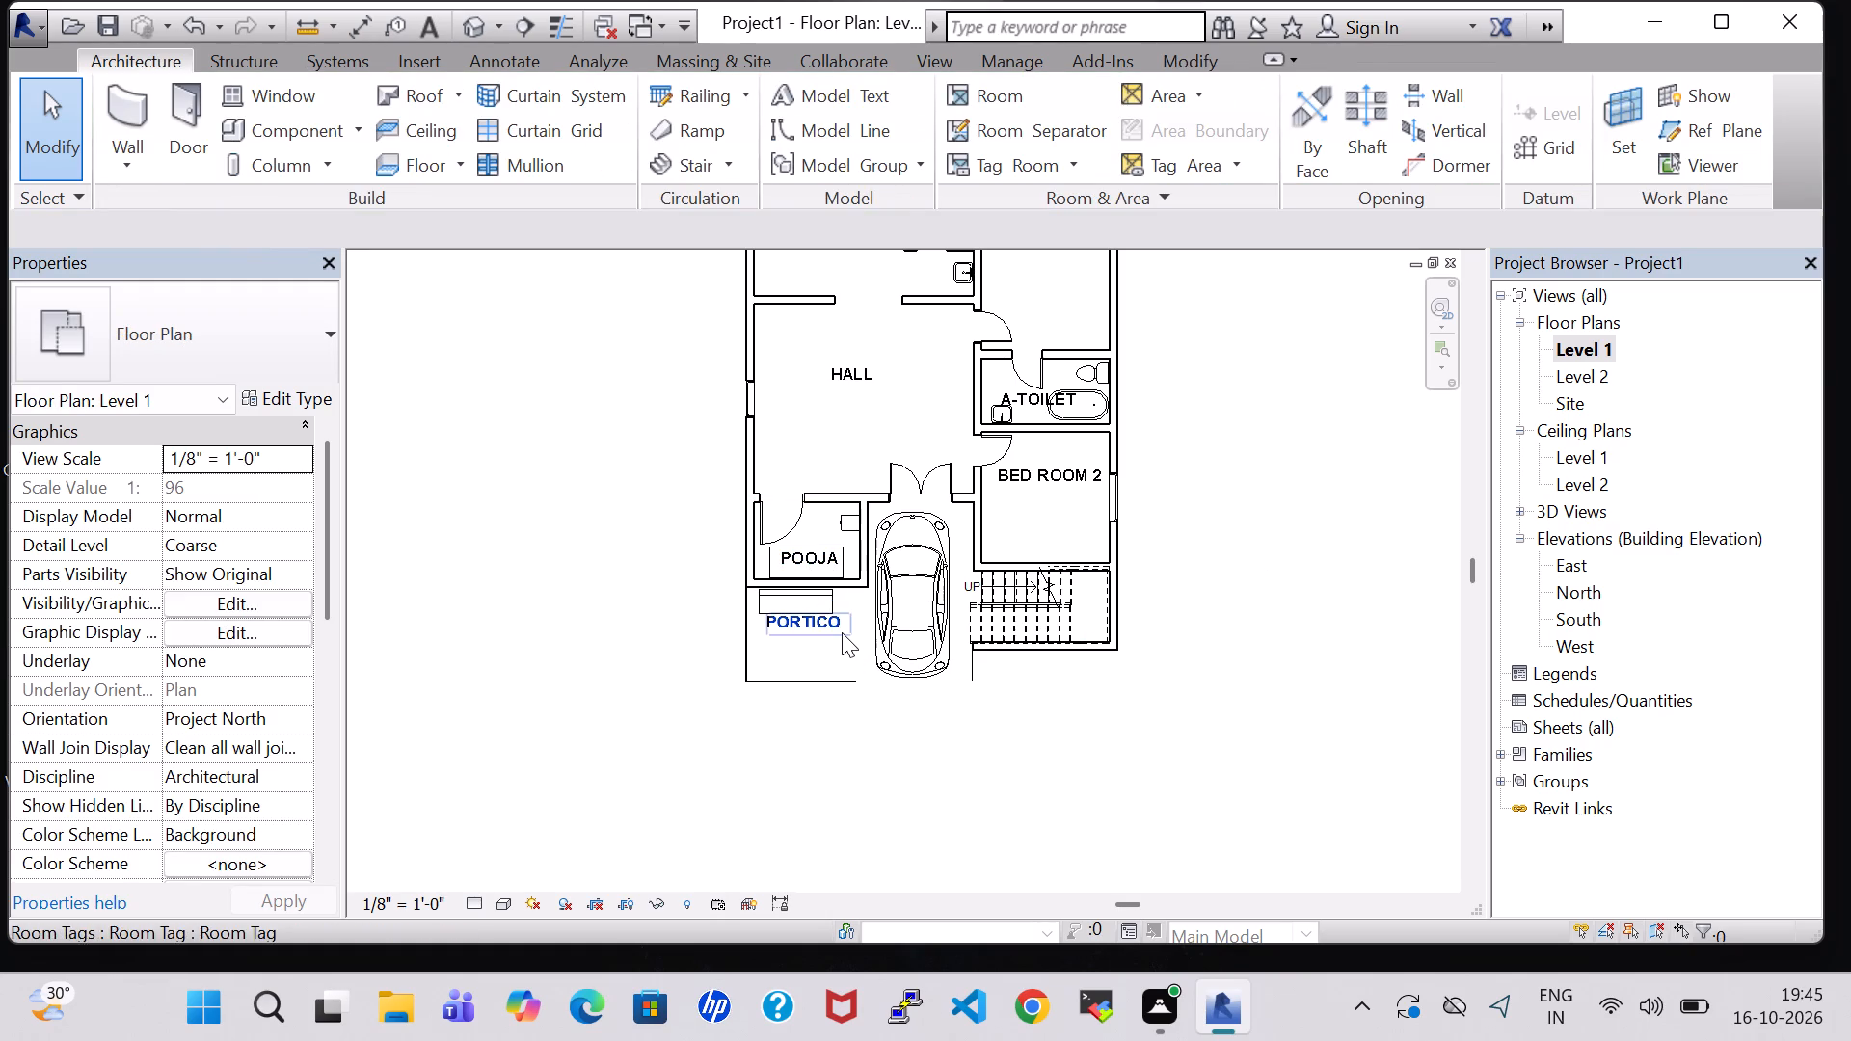
Nudge the PORTICO room tag two increments down and one to the right, clear of the bench.
click(842, 632)
key(Down)
key(Down)
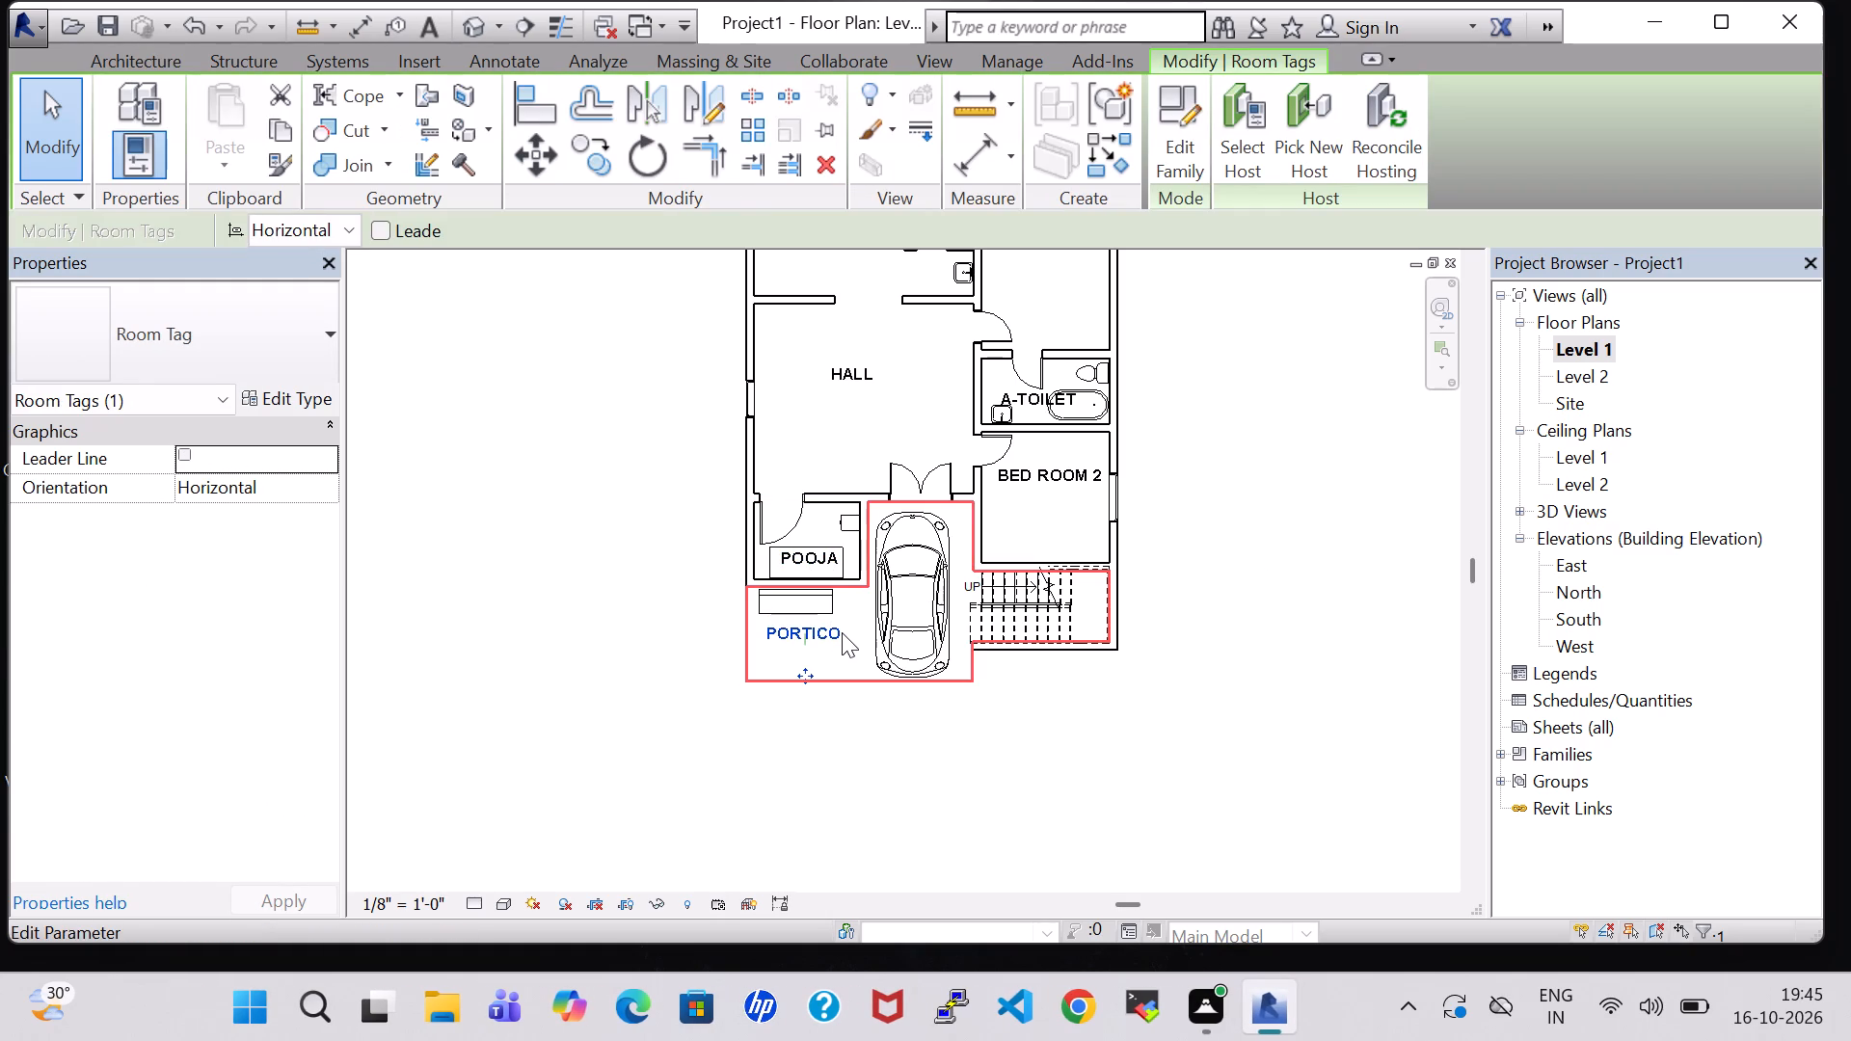
key(Right)
click(1295, 589)
Nudge the A-TOILET room tag slightly upward, a net one increment, away from the sink and bathtub.
middle_drag(1207, 474, 1232, 705)
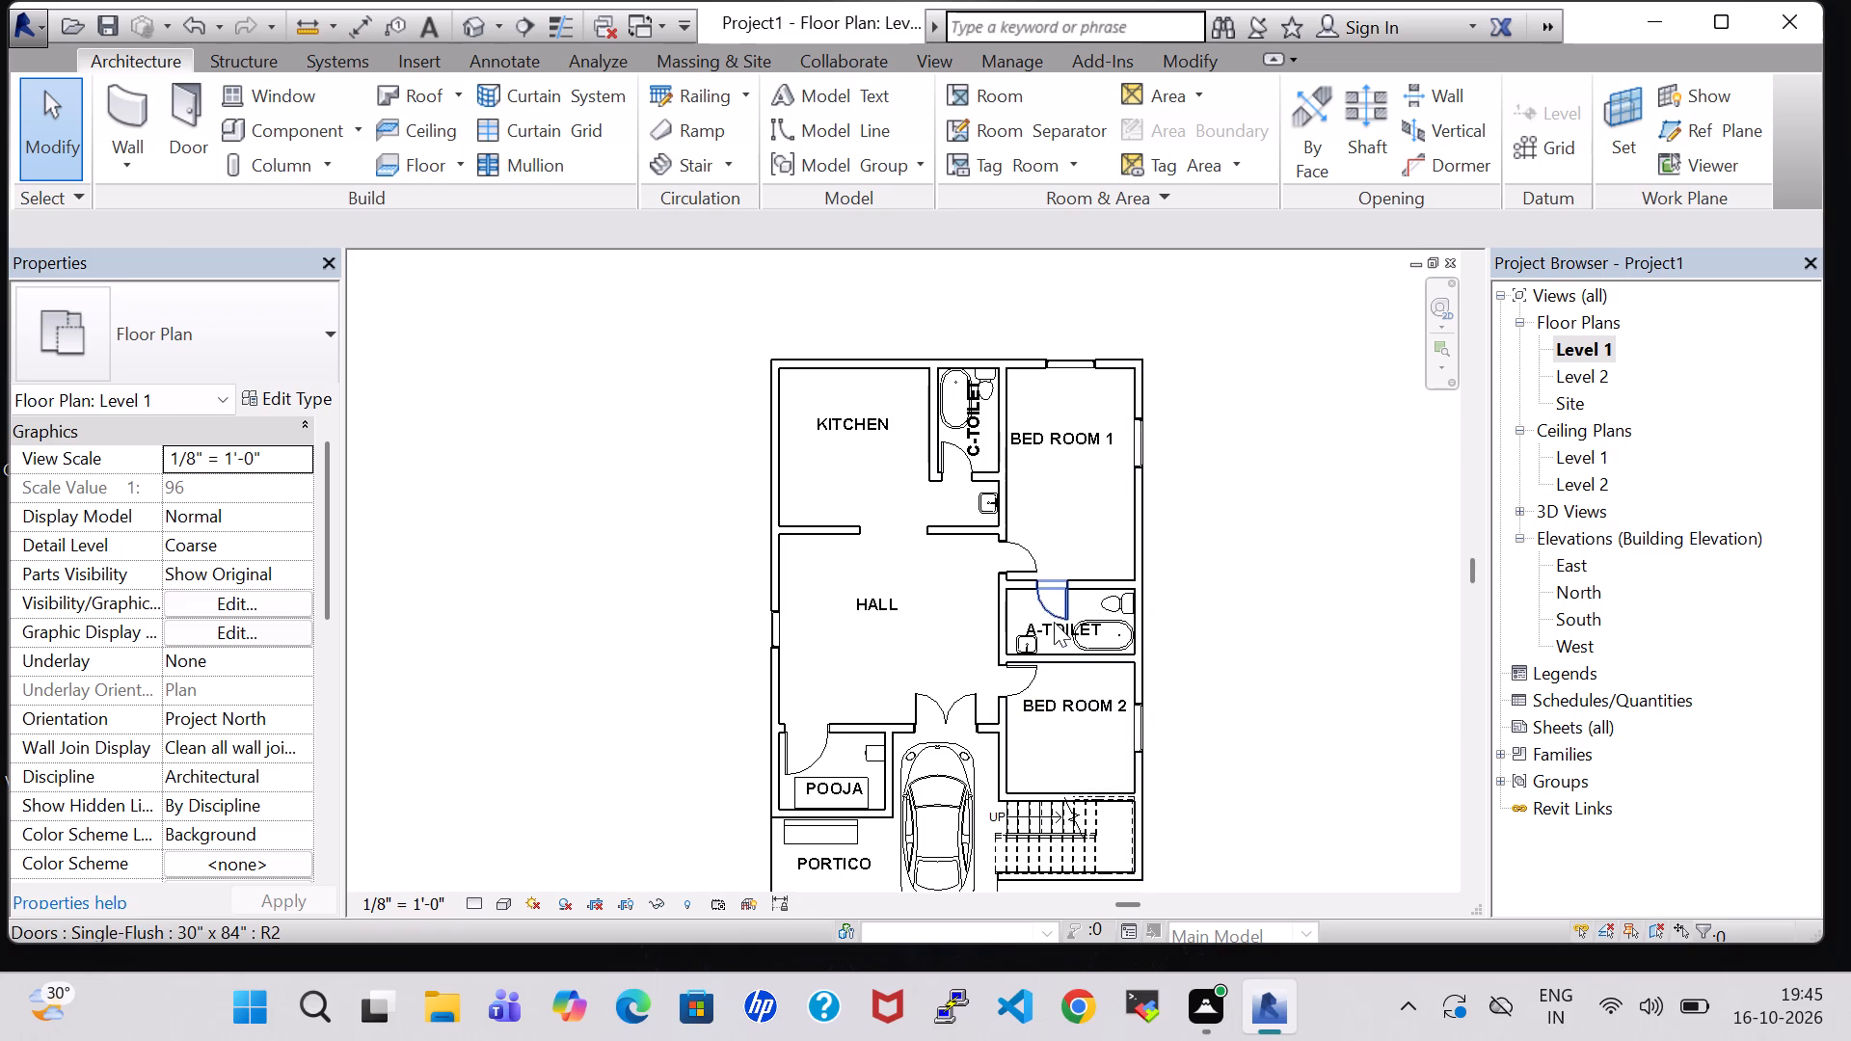
scroll(1366, 646, up, 4)
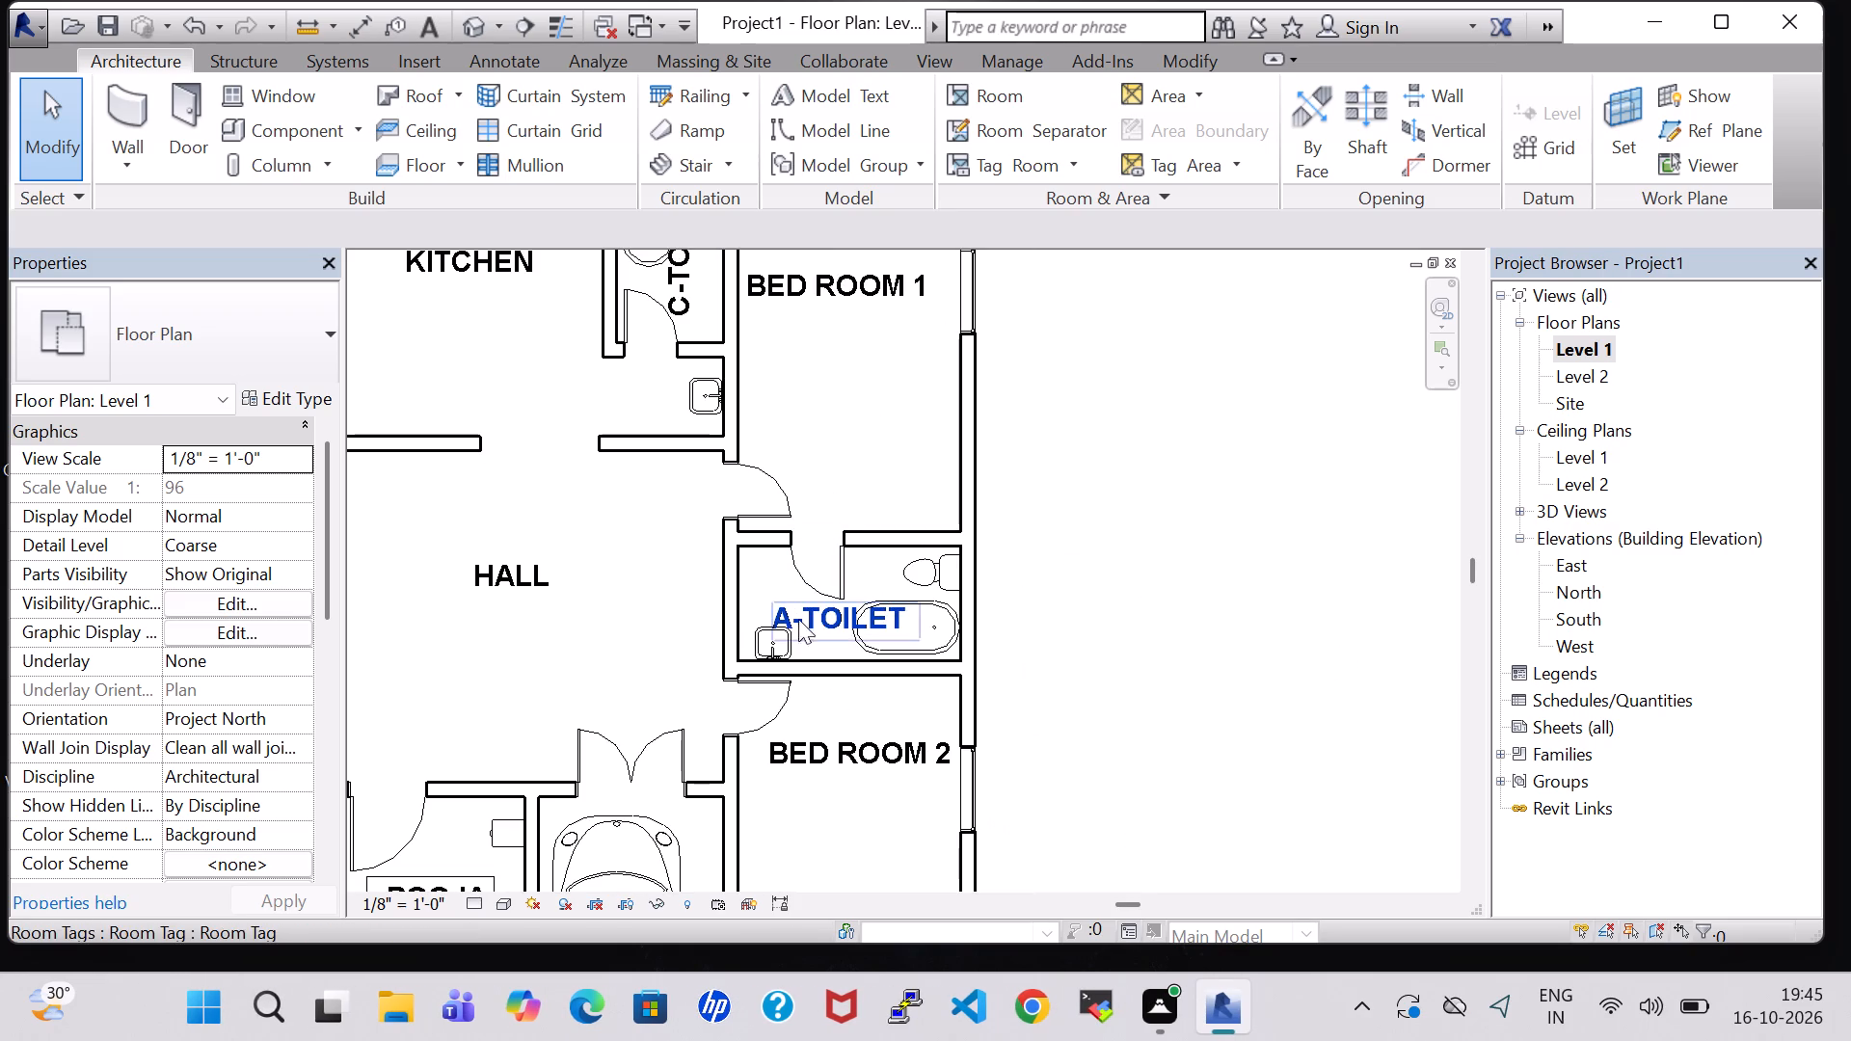
click(814, 618)
key(Up)
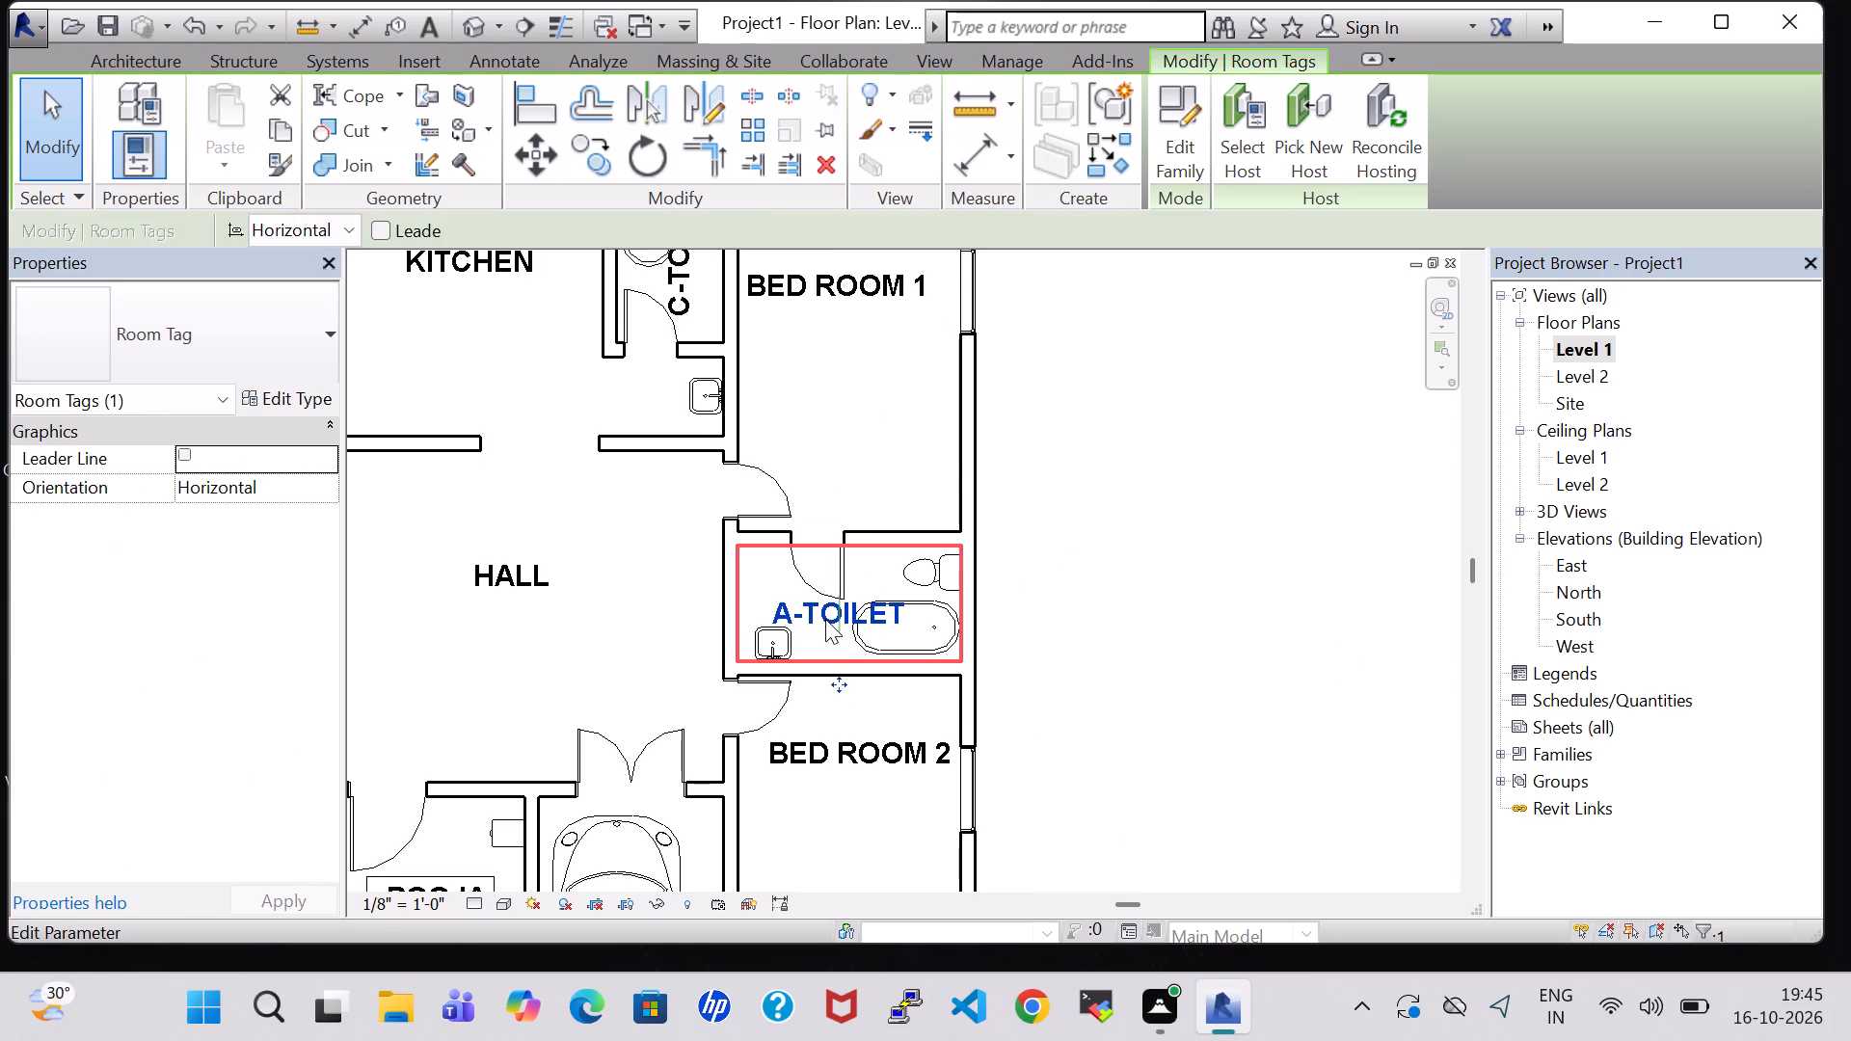
key(Up)
key(Down)
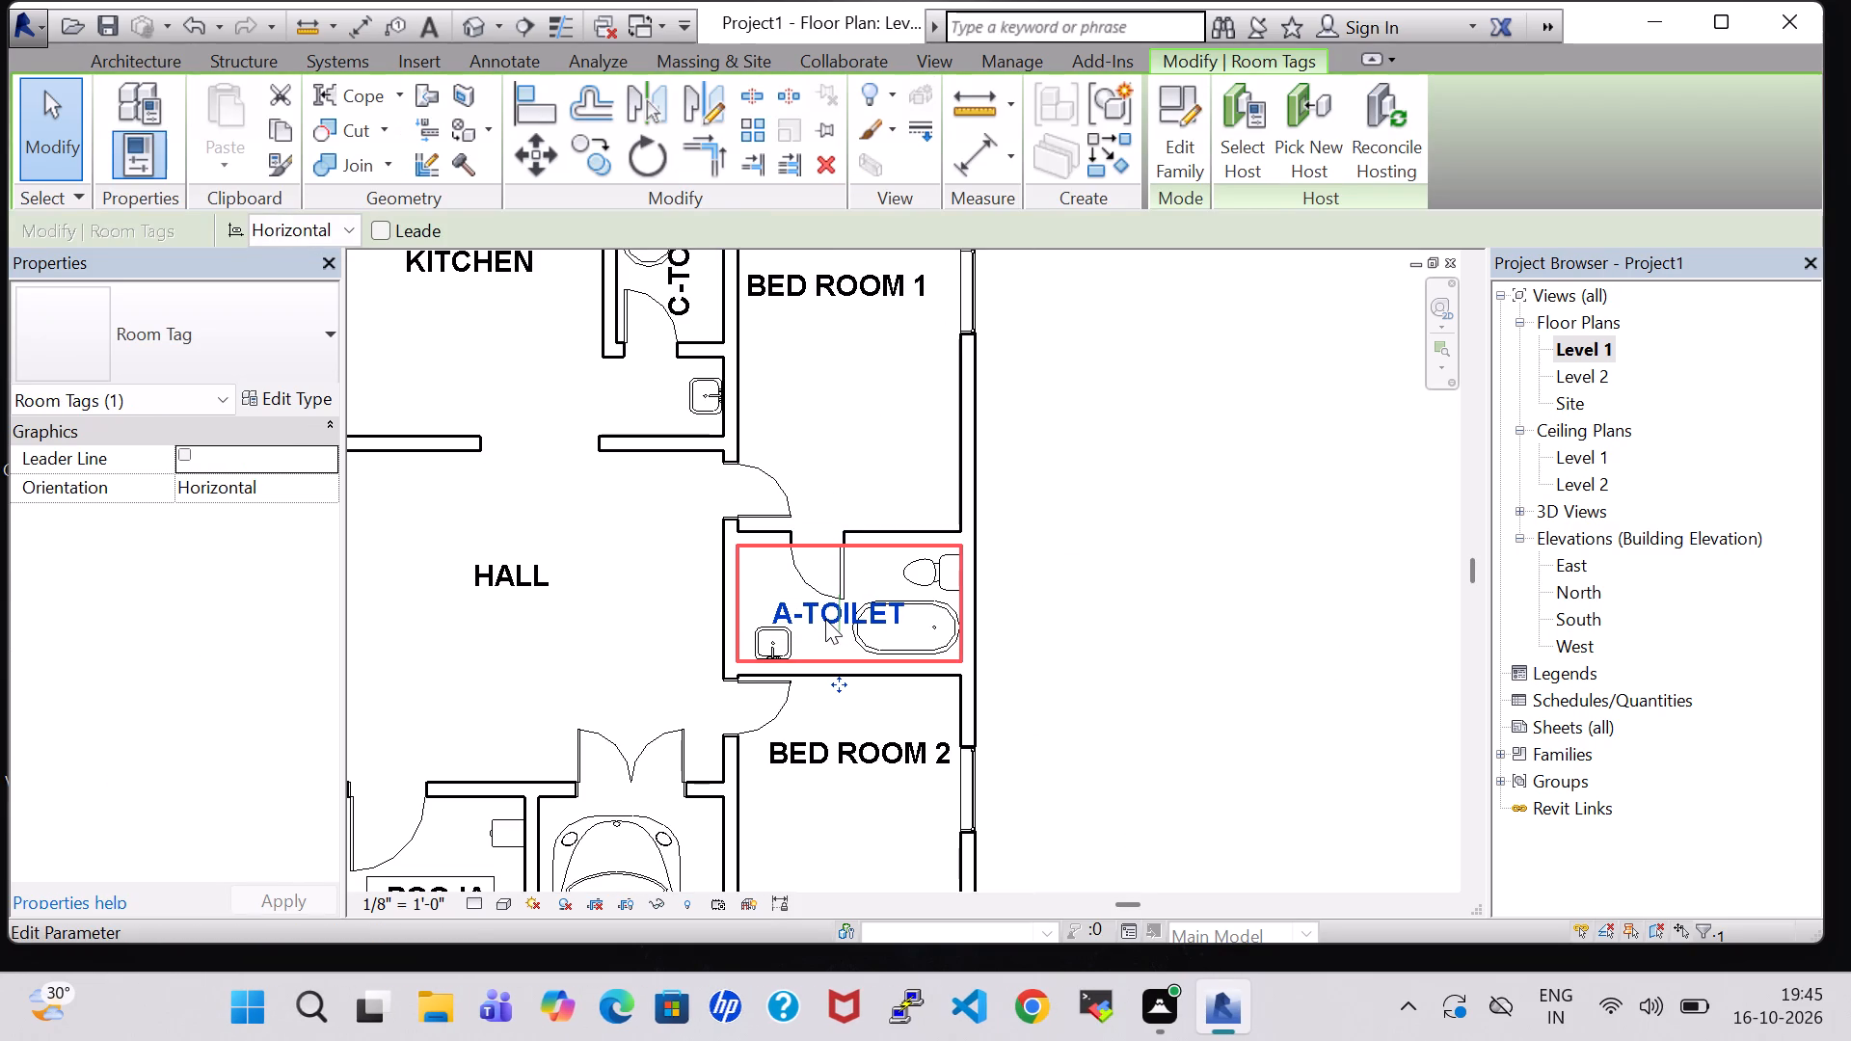
click(1087, 599)
Load the Kitchenette - Small family from the Specialty Equipment Domestic library folder for placement in the Level 1 floor plan.
scroll(1087, 599, down, 2)
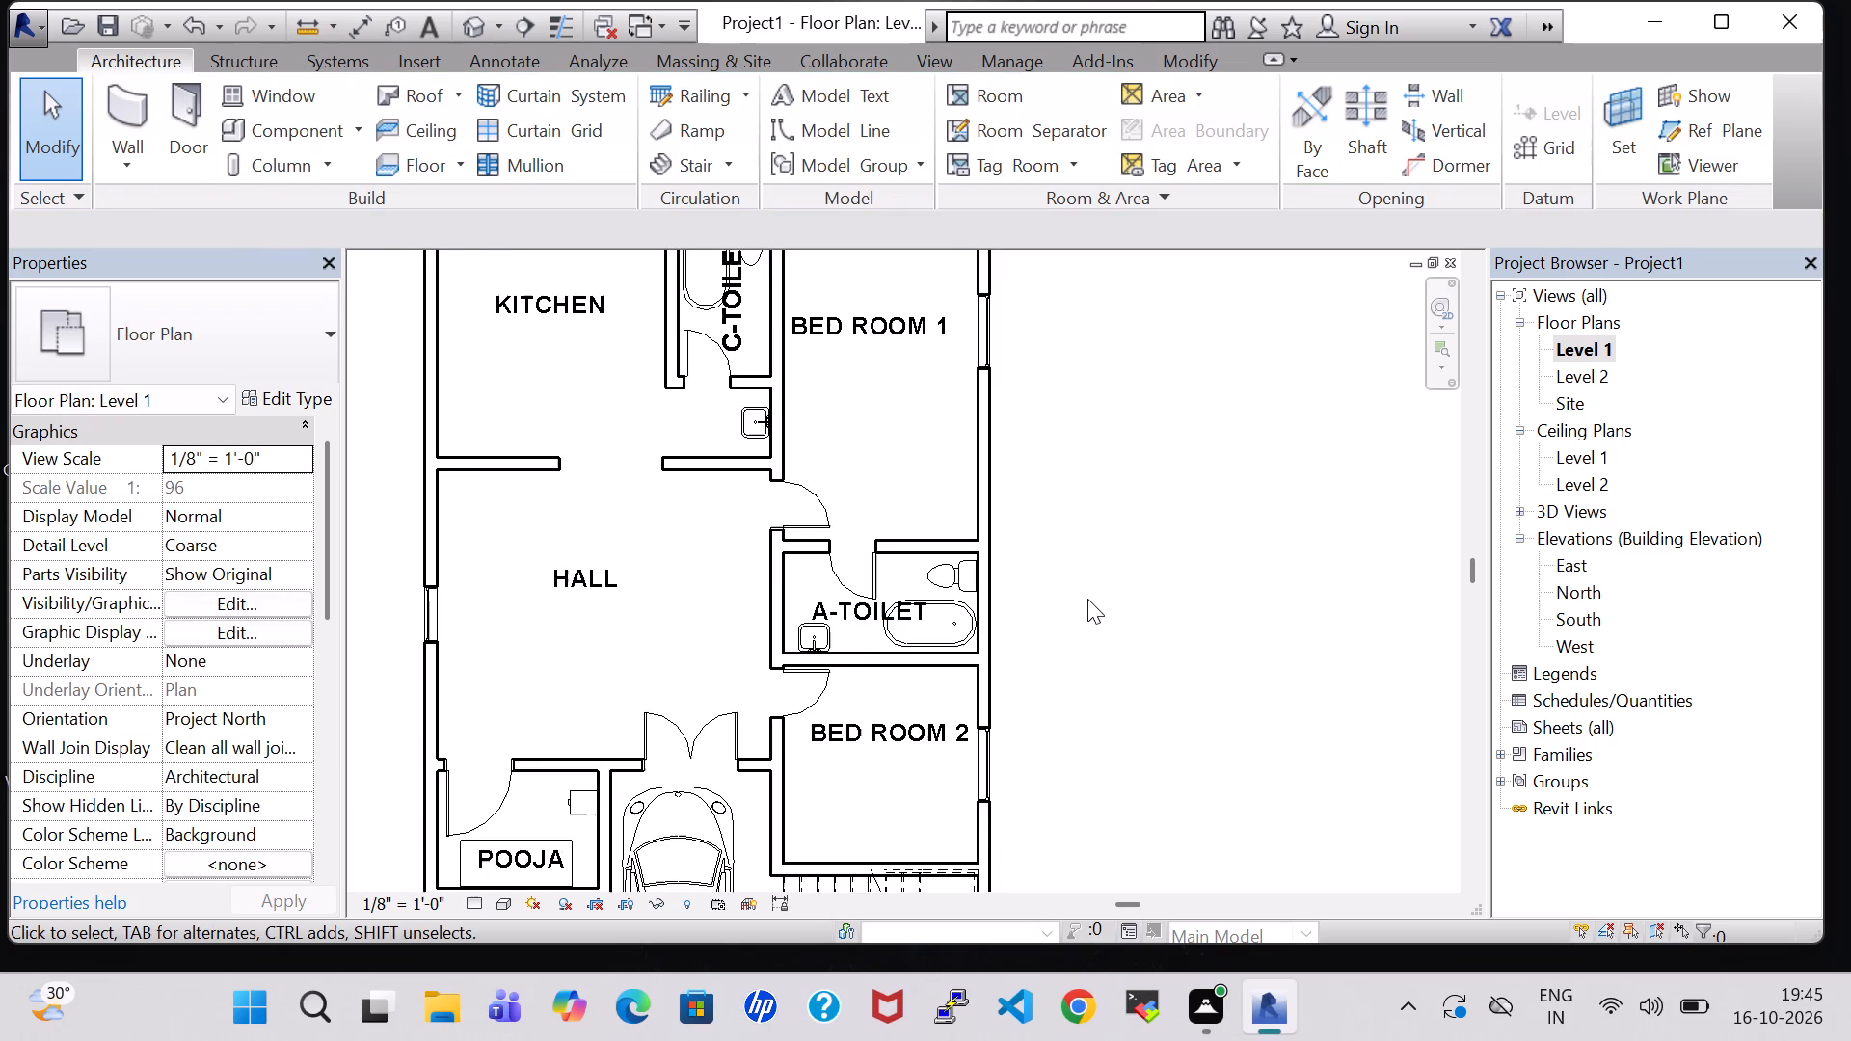
scroll(1072, 516, down, 2)
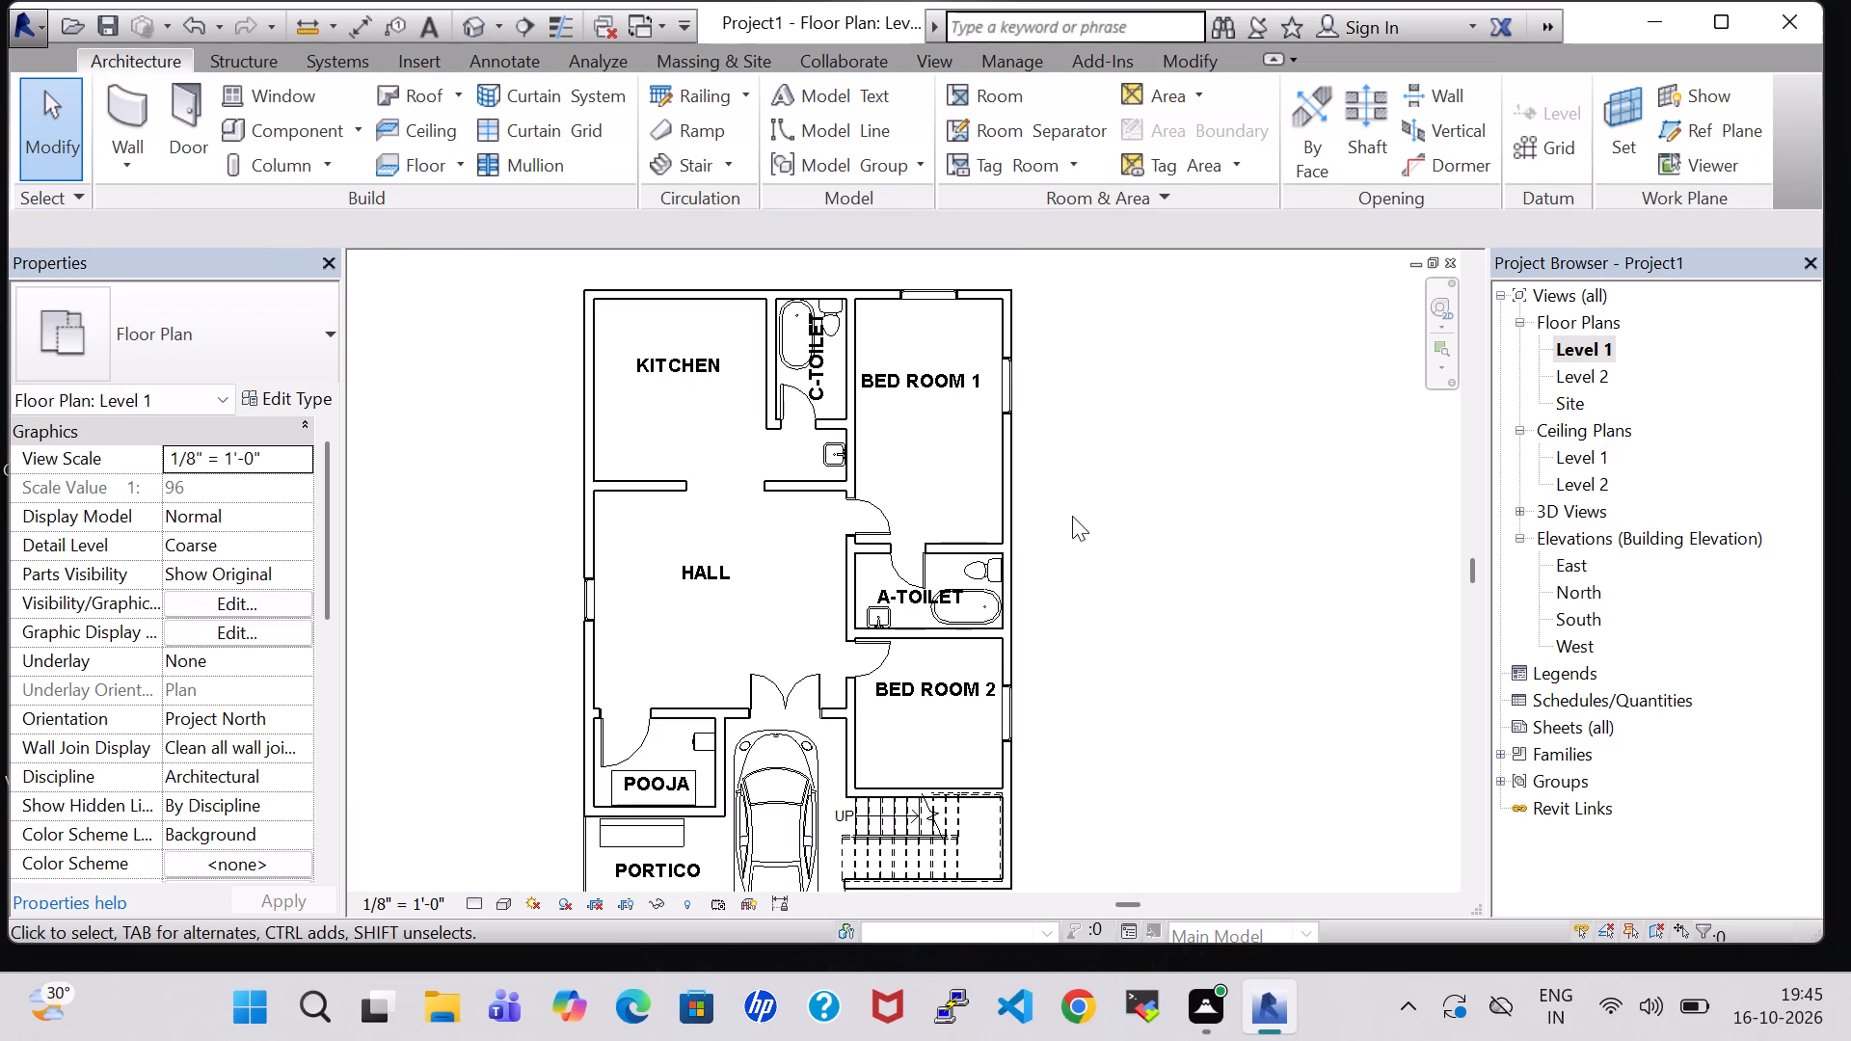
middle_drag(1072, 516, 1105, 568)
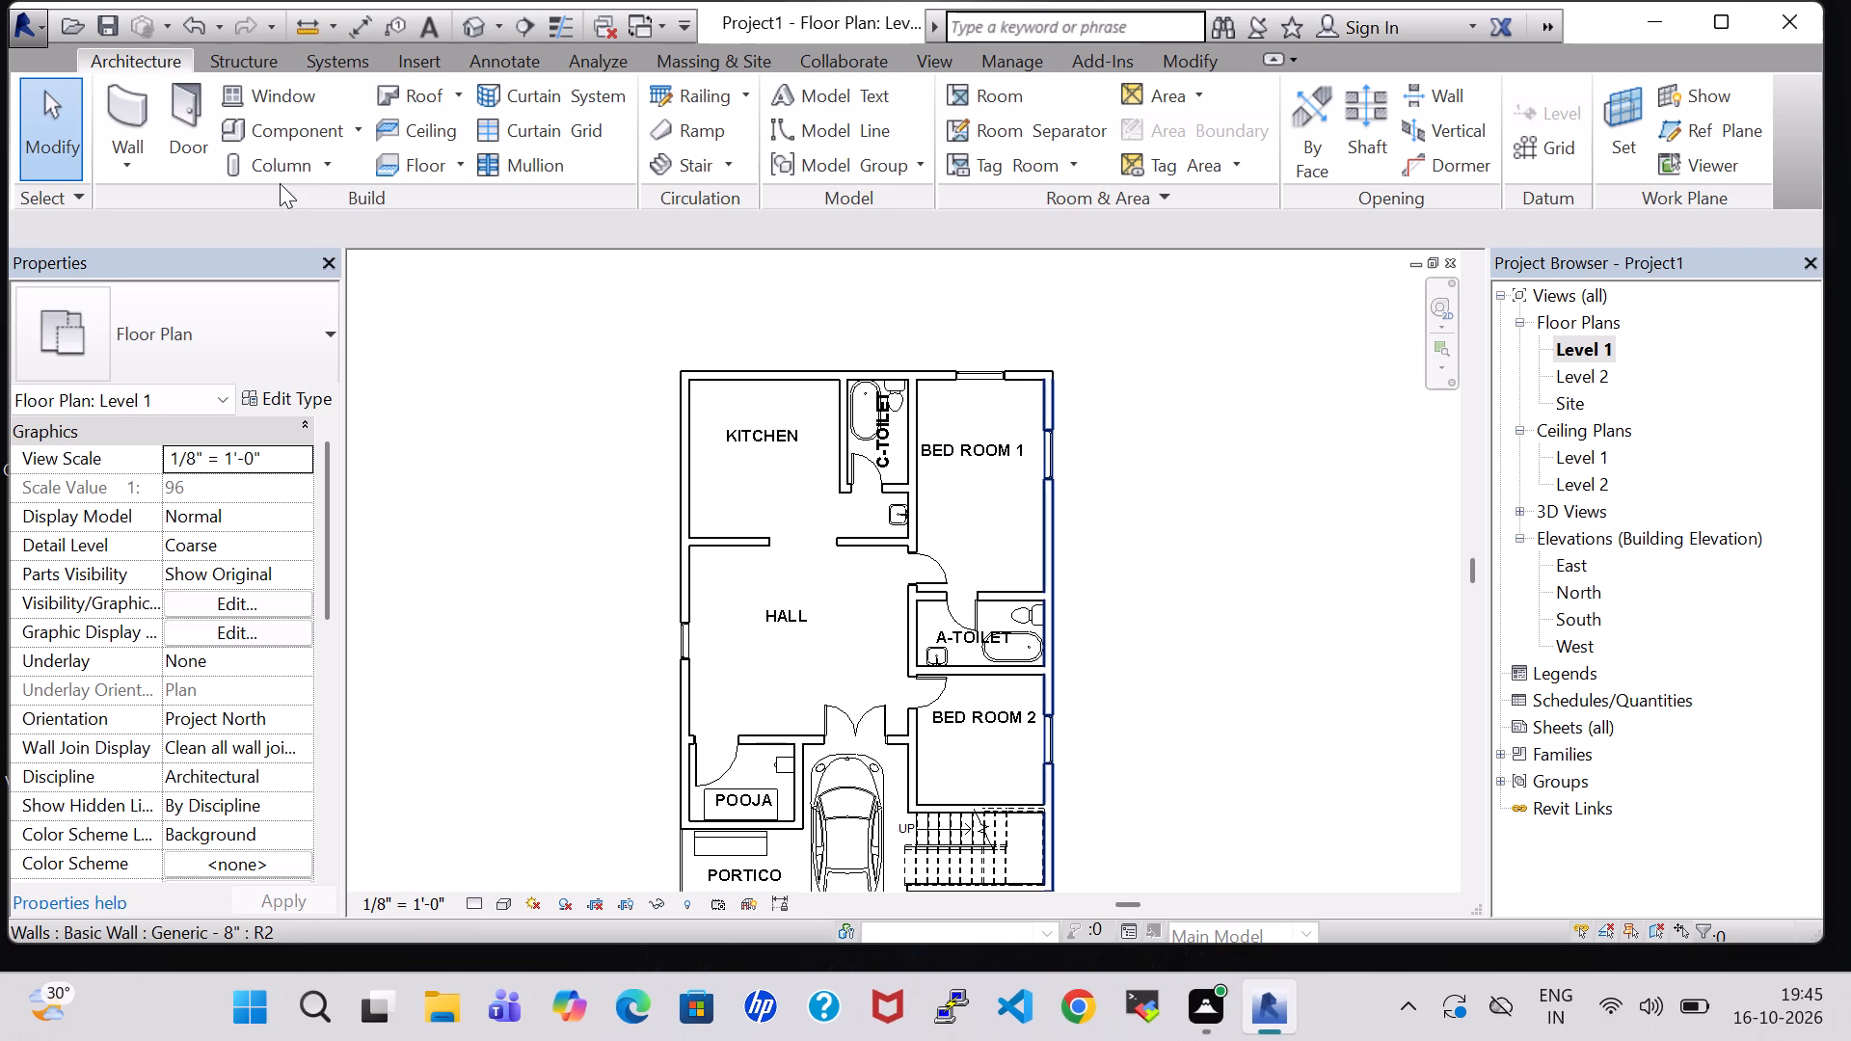
click(248, 135)
click(1181, 150)
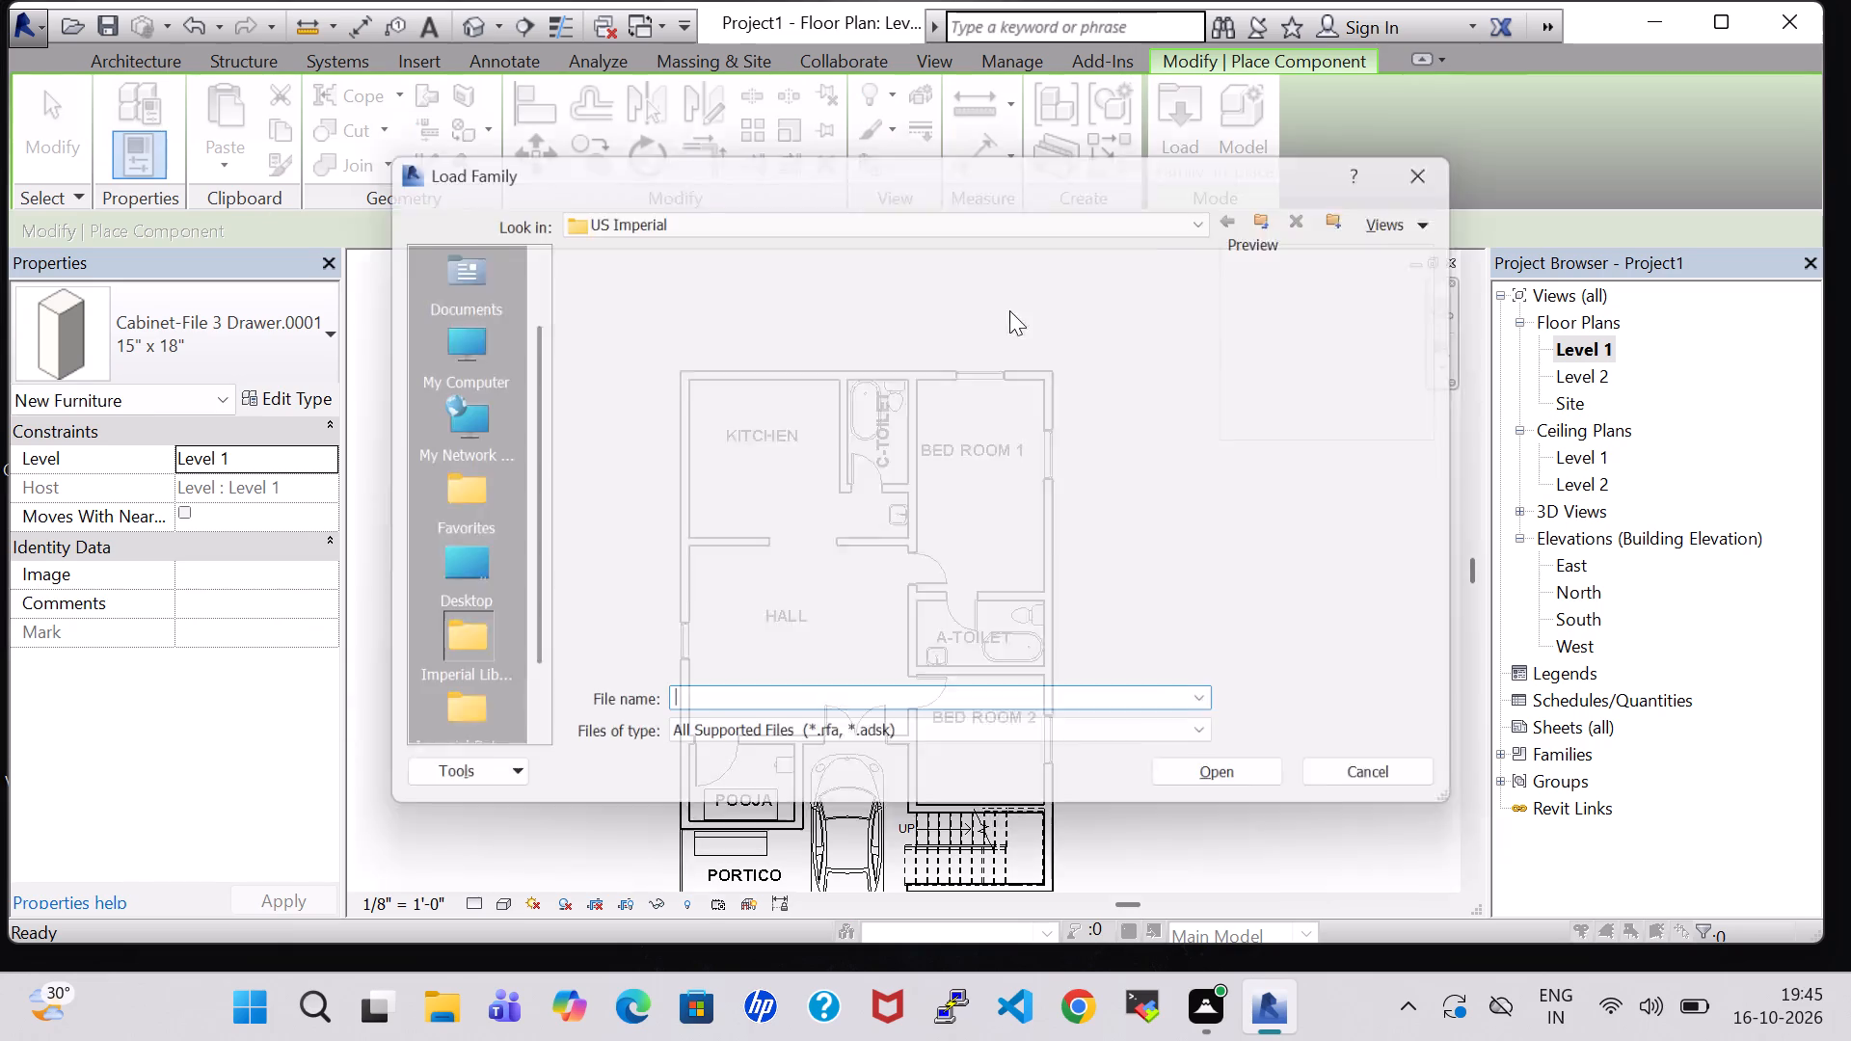
scroll(967, 446, down, 1)
scroll(1086, 424, down, 1)
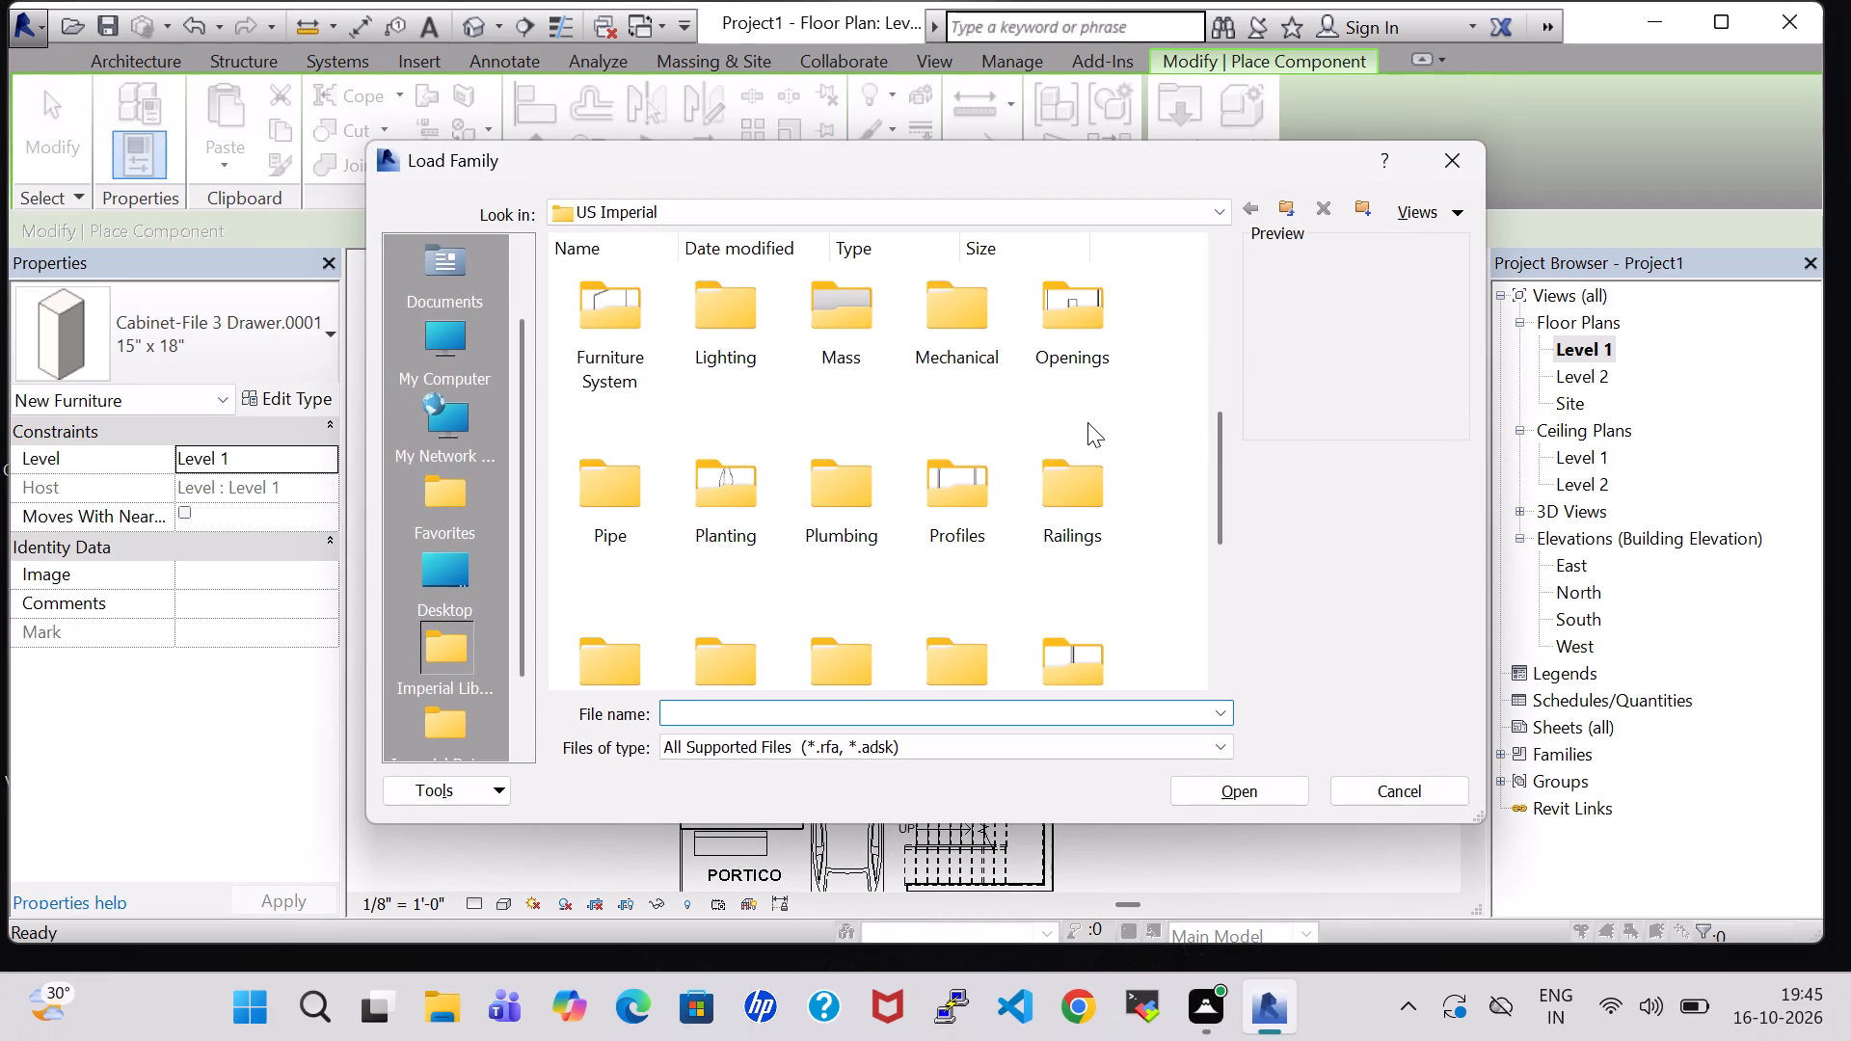
scroll(978, 467, down, 1)
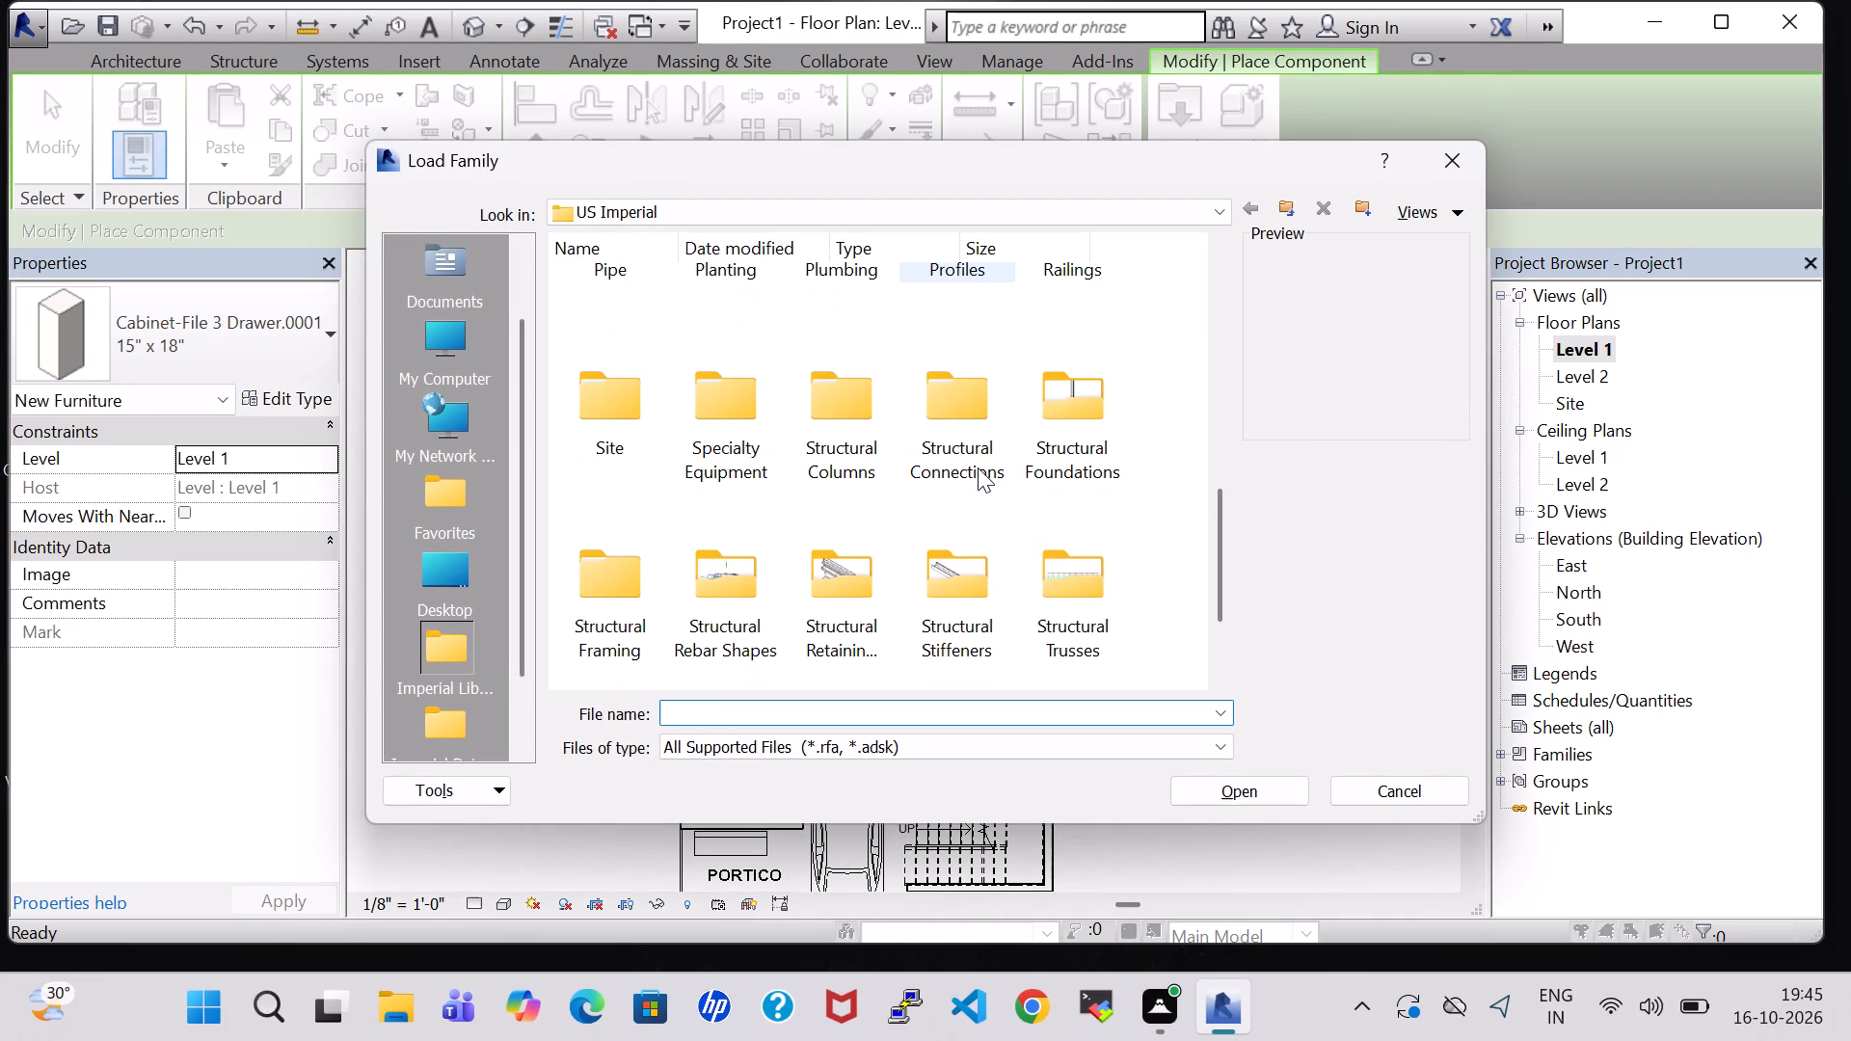
scroll(978, 467, up, 1)
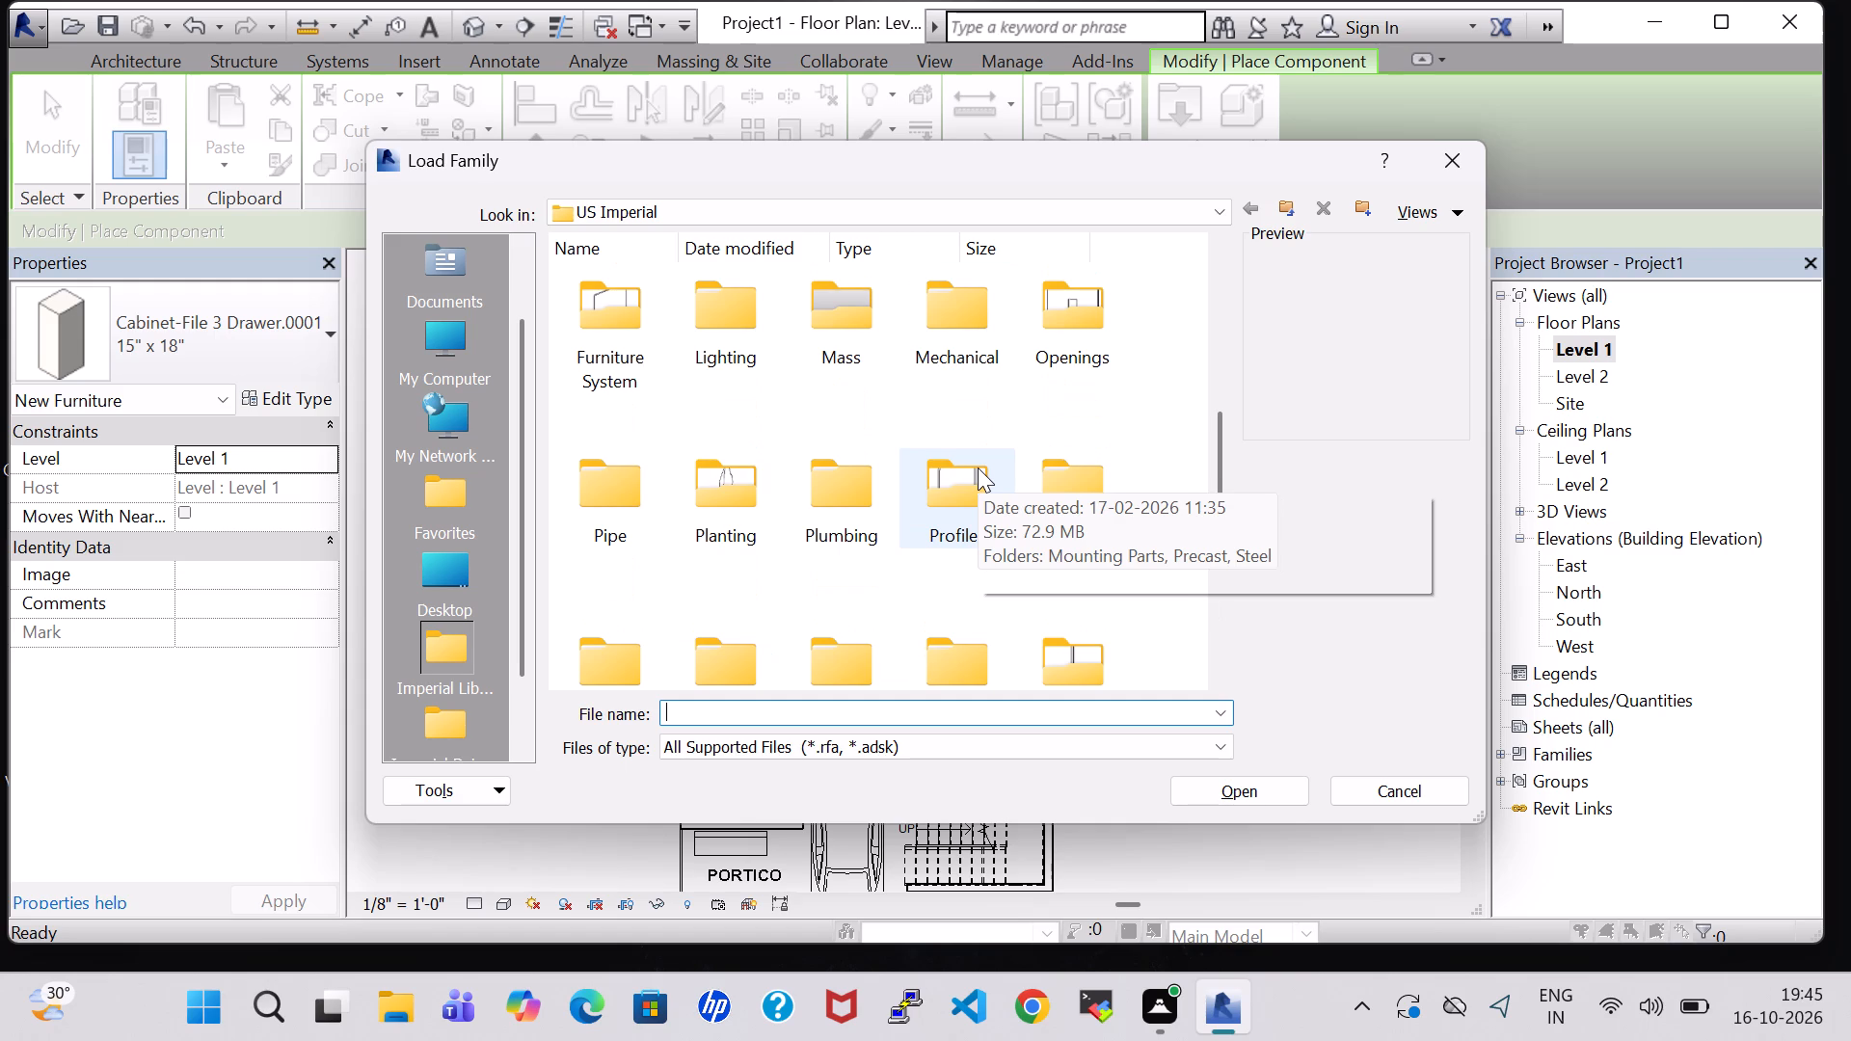
scroll(911, 525, down, 1)
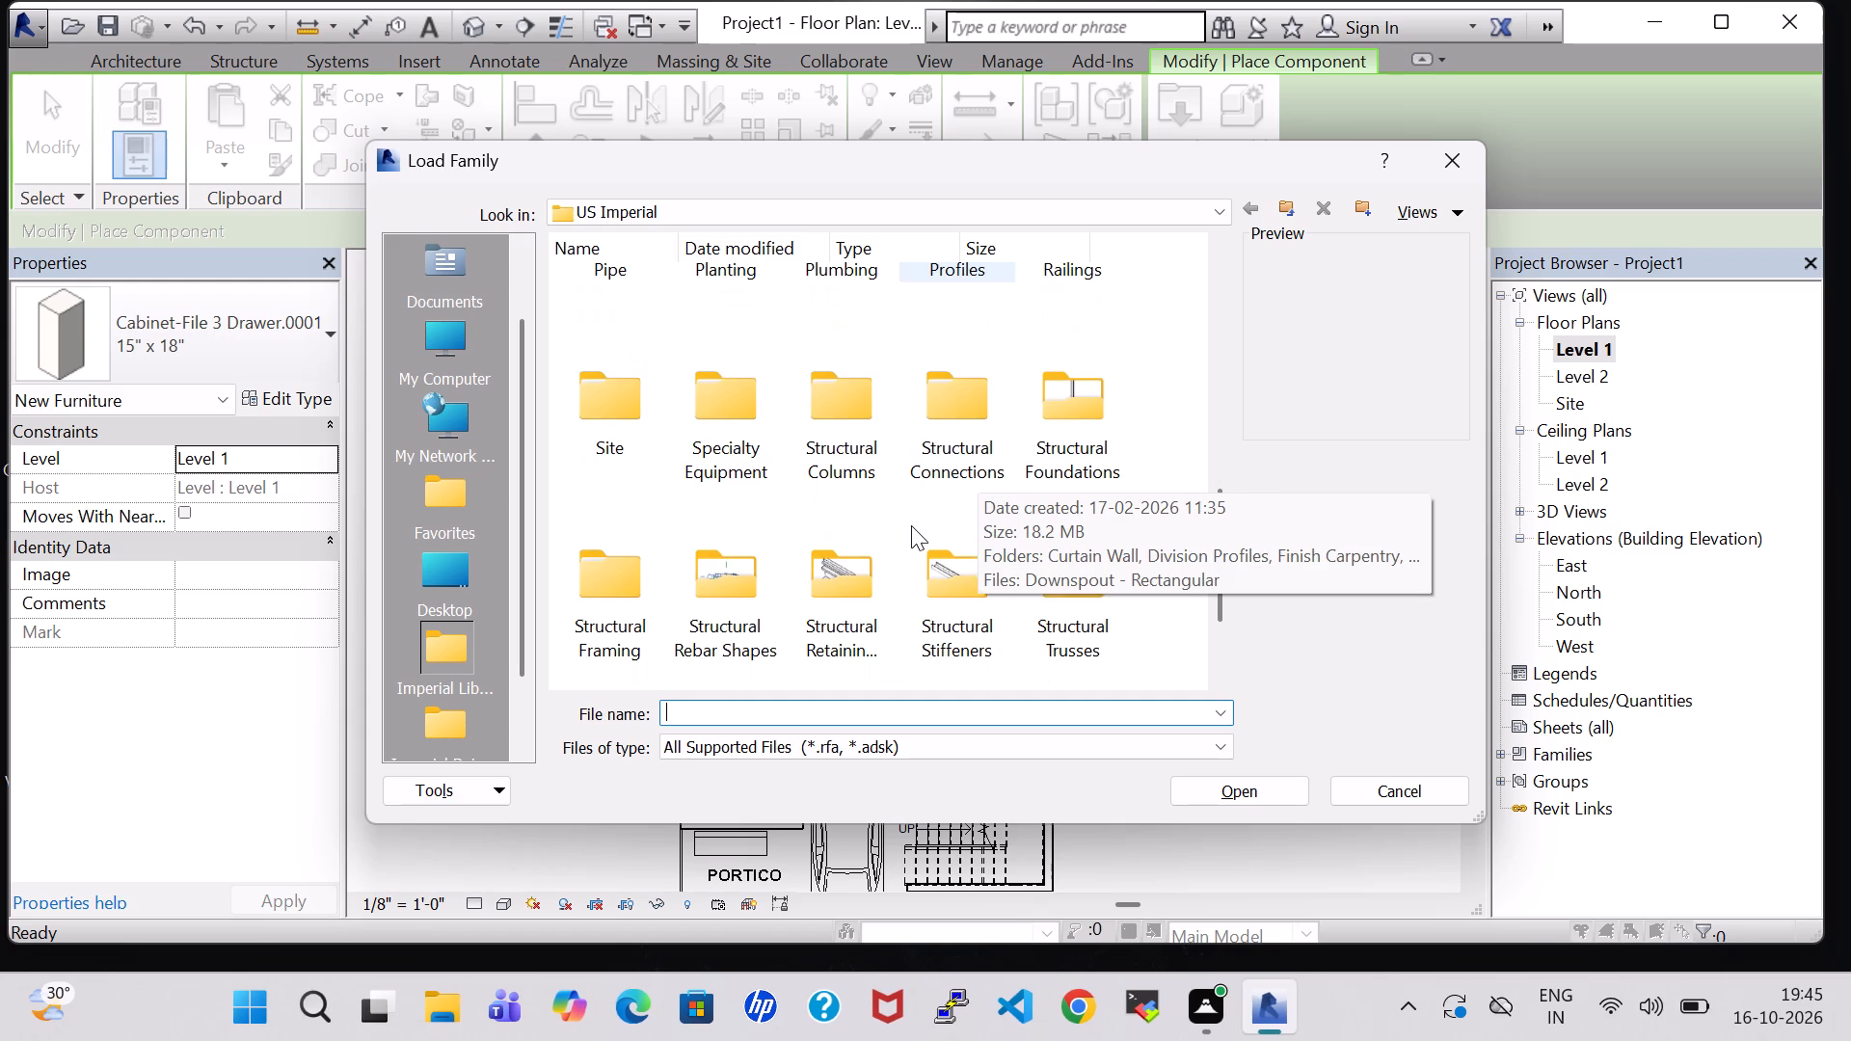
double_click(714, 443)
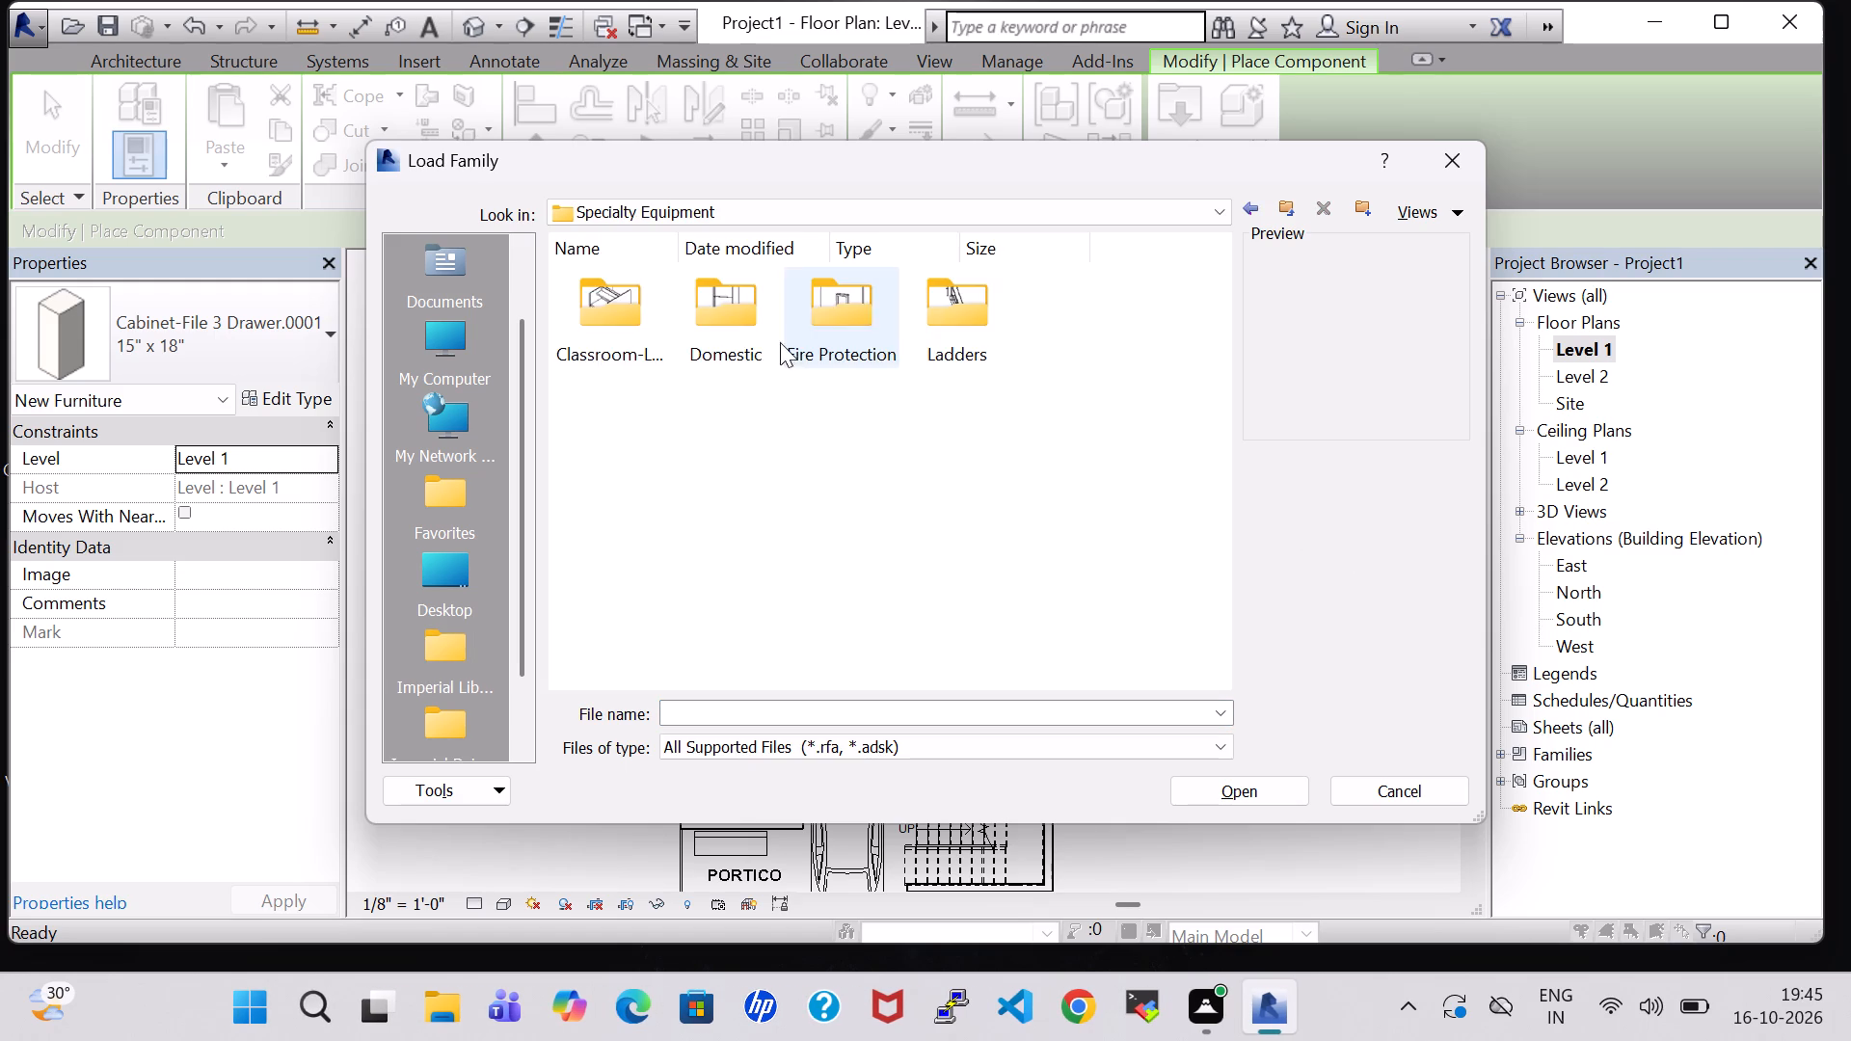
double_click(773, 336)
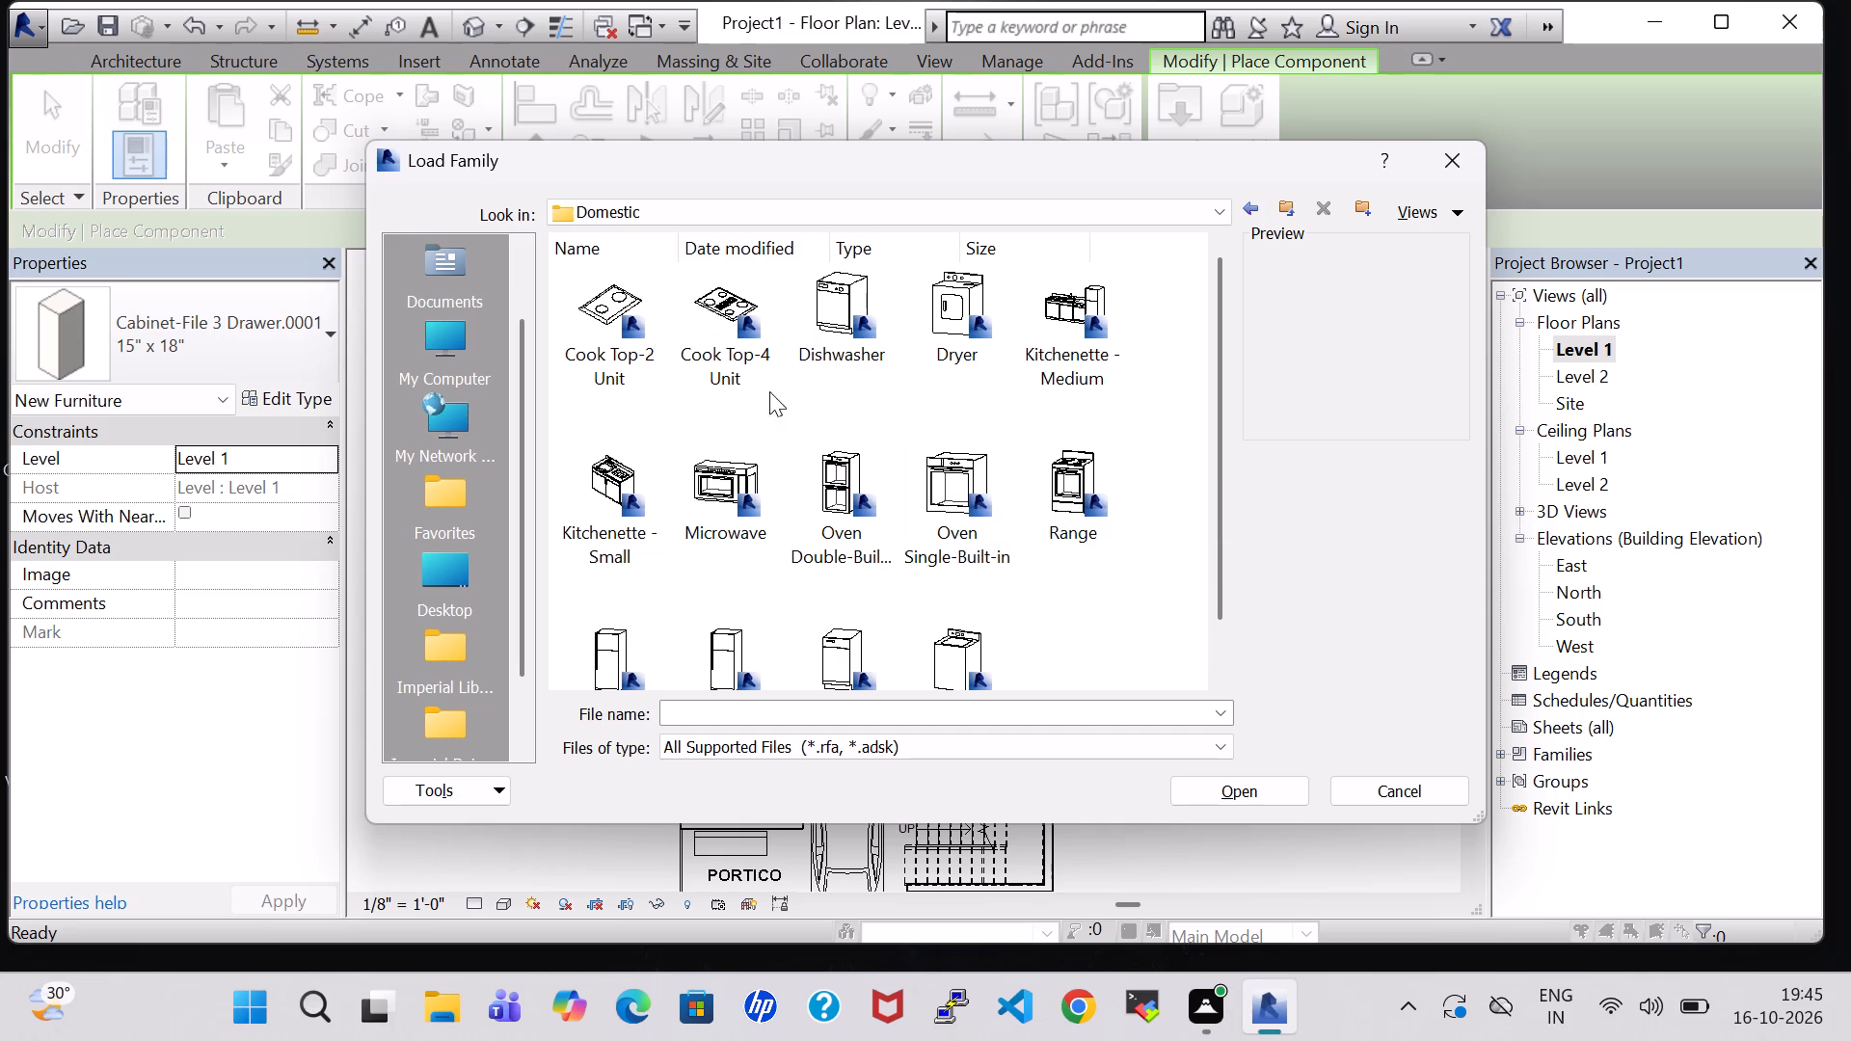
click(606, 494)
click(1260, 779)
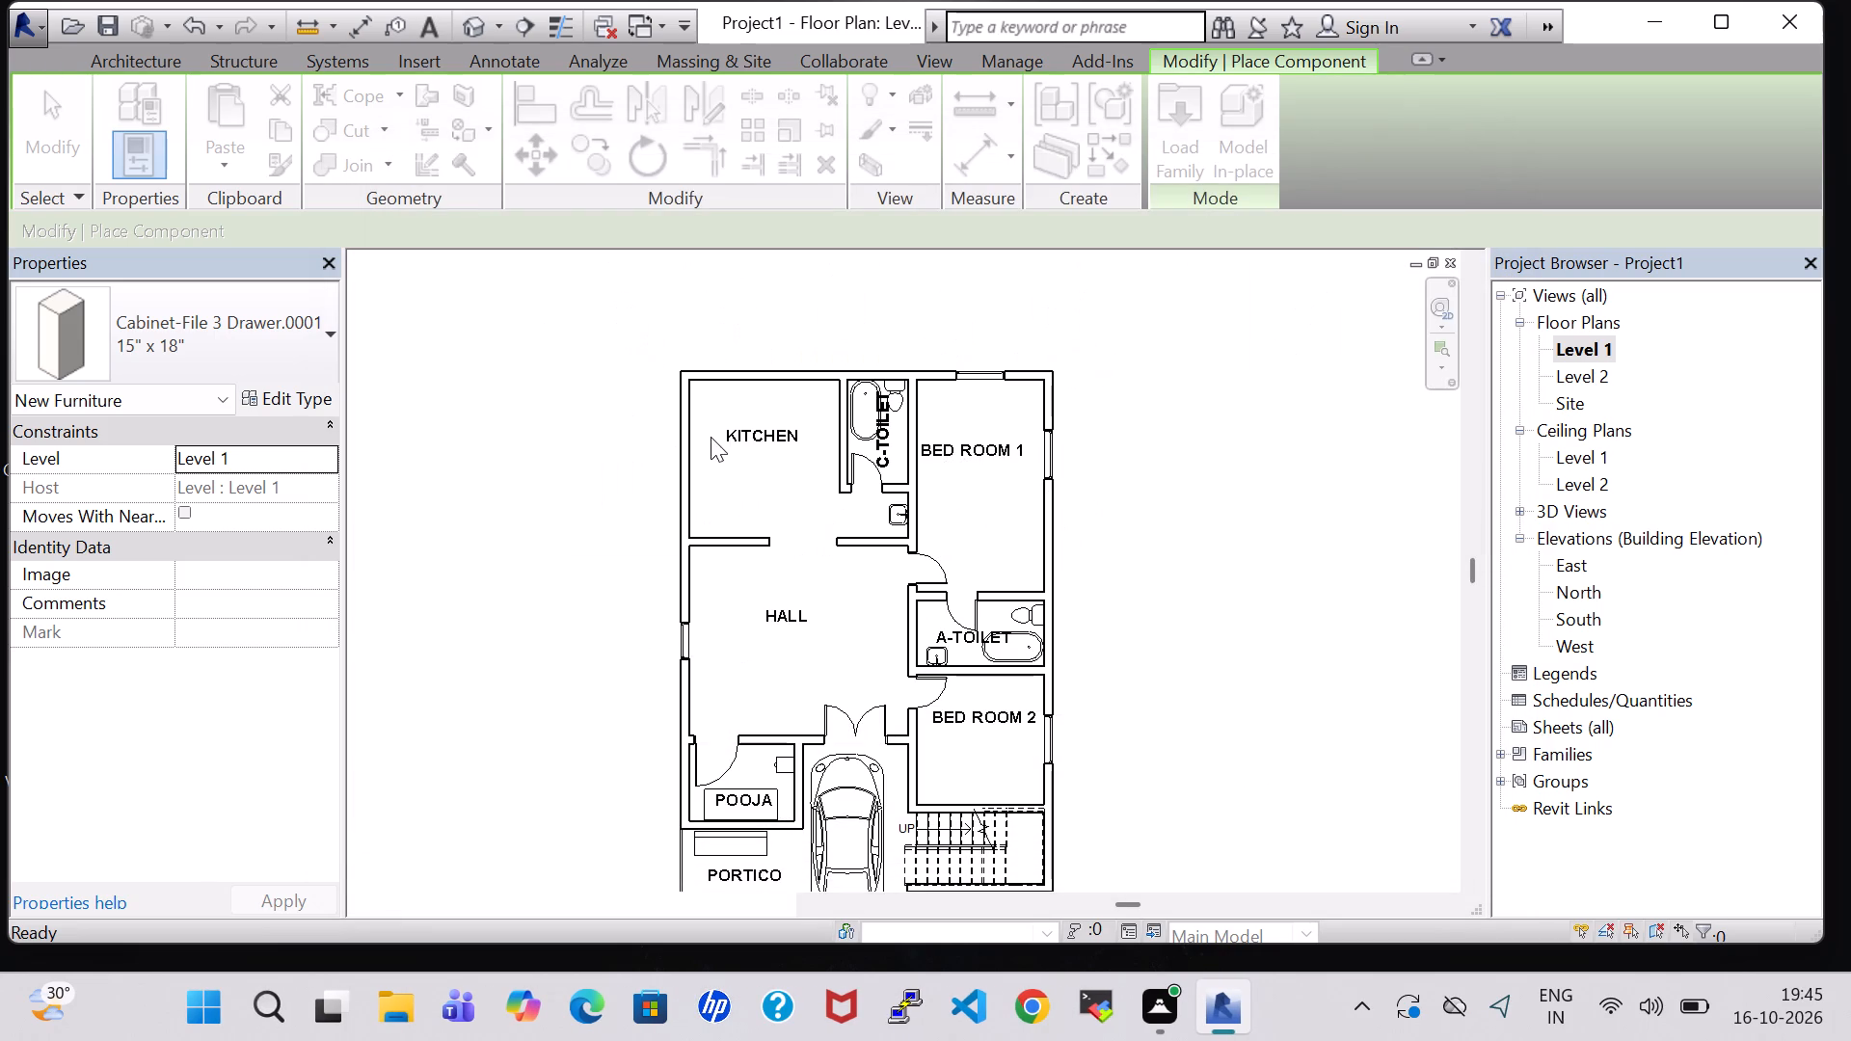
Place the 54" Kitchenette - Small, rotated lengthwise, against the kitchen's west wall below the KITCHEN tag level.
scroll(717, 440, up, 5)
key(space)
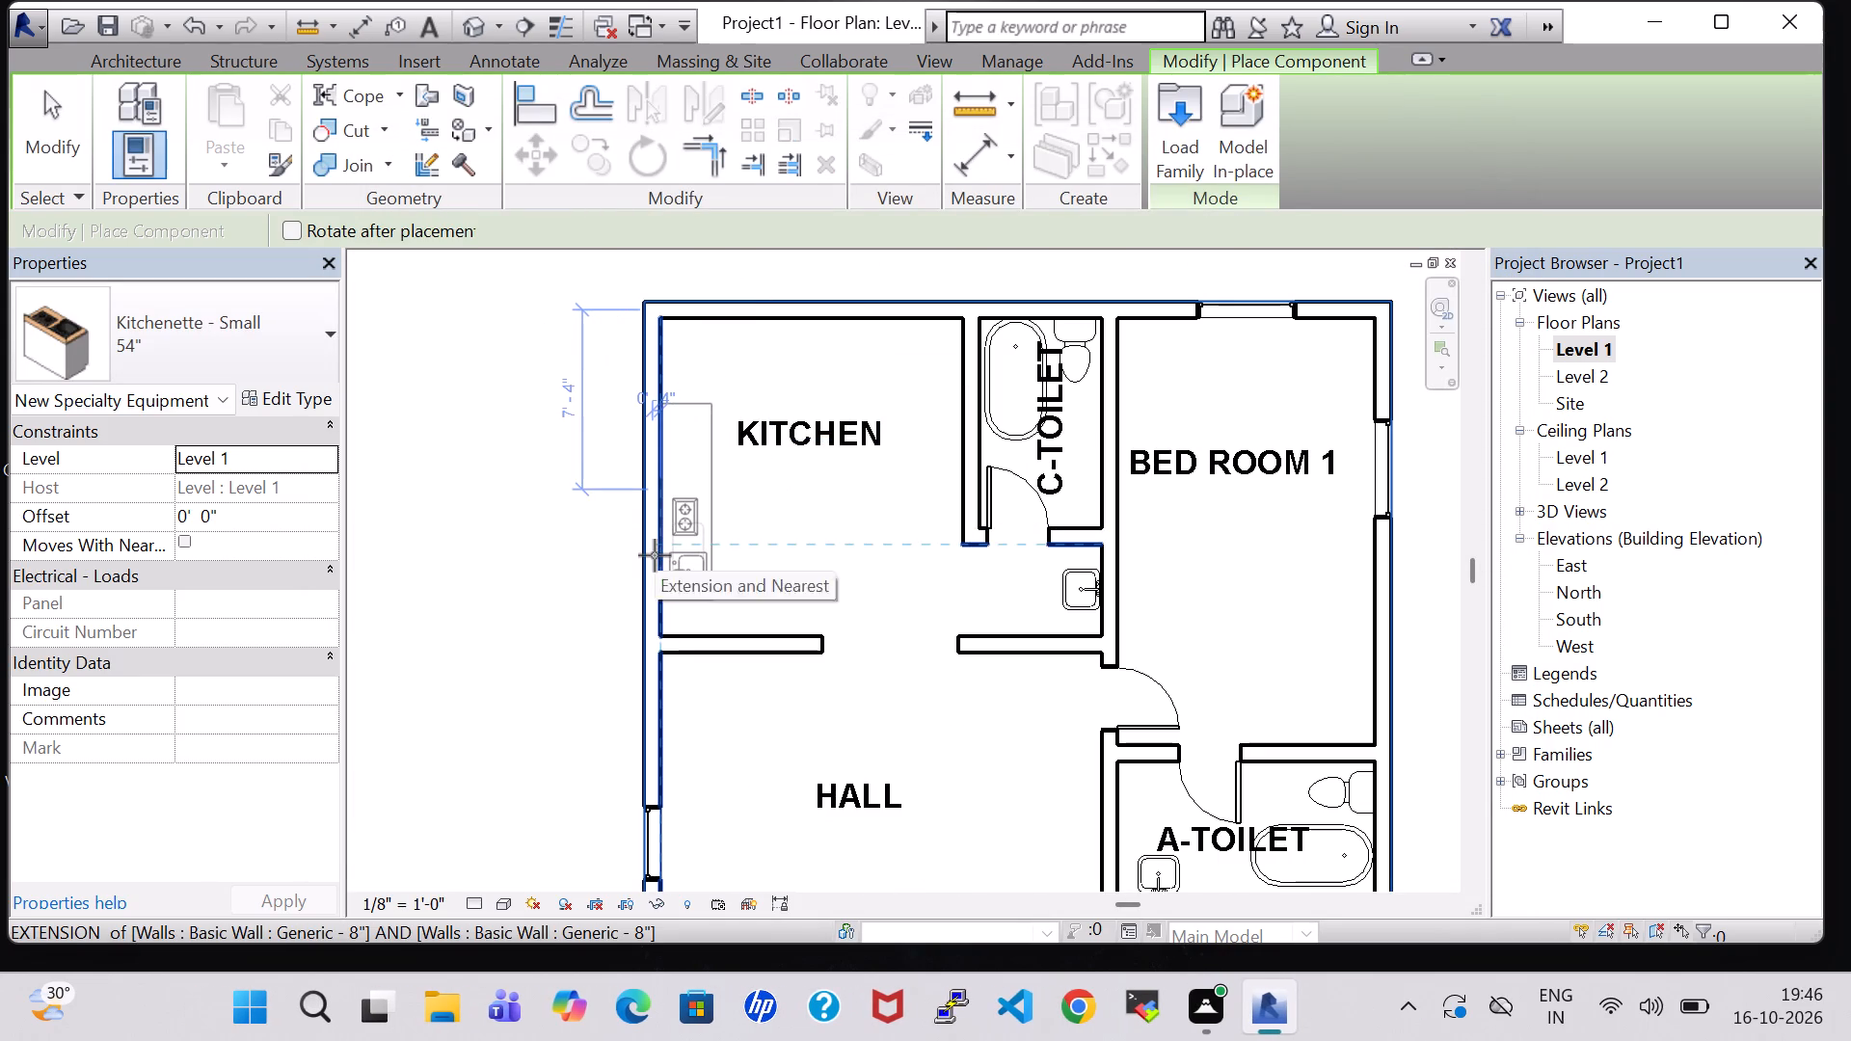
click(655, 555)
key(Escape)
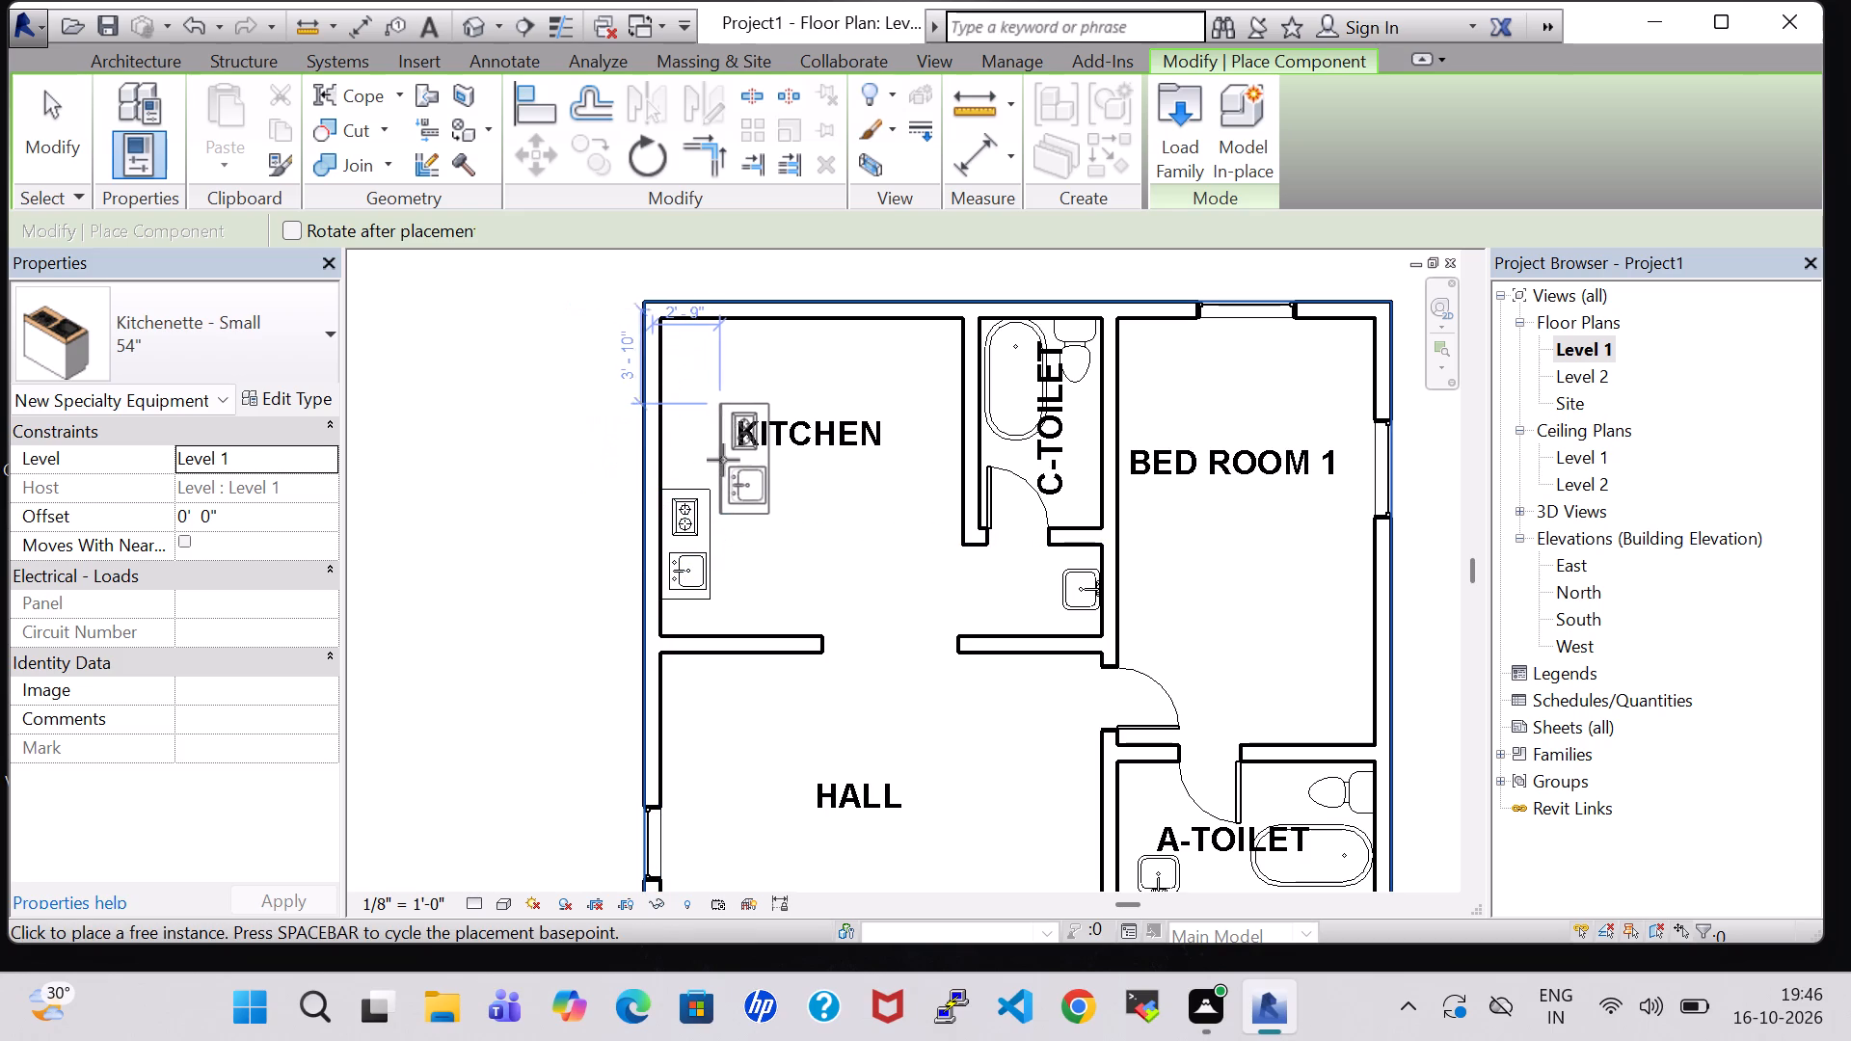
key(Escape)
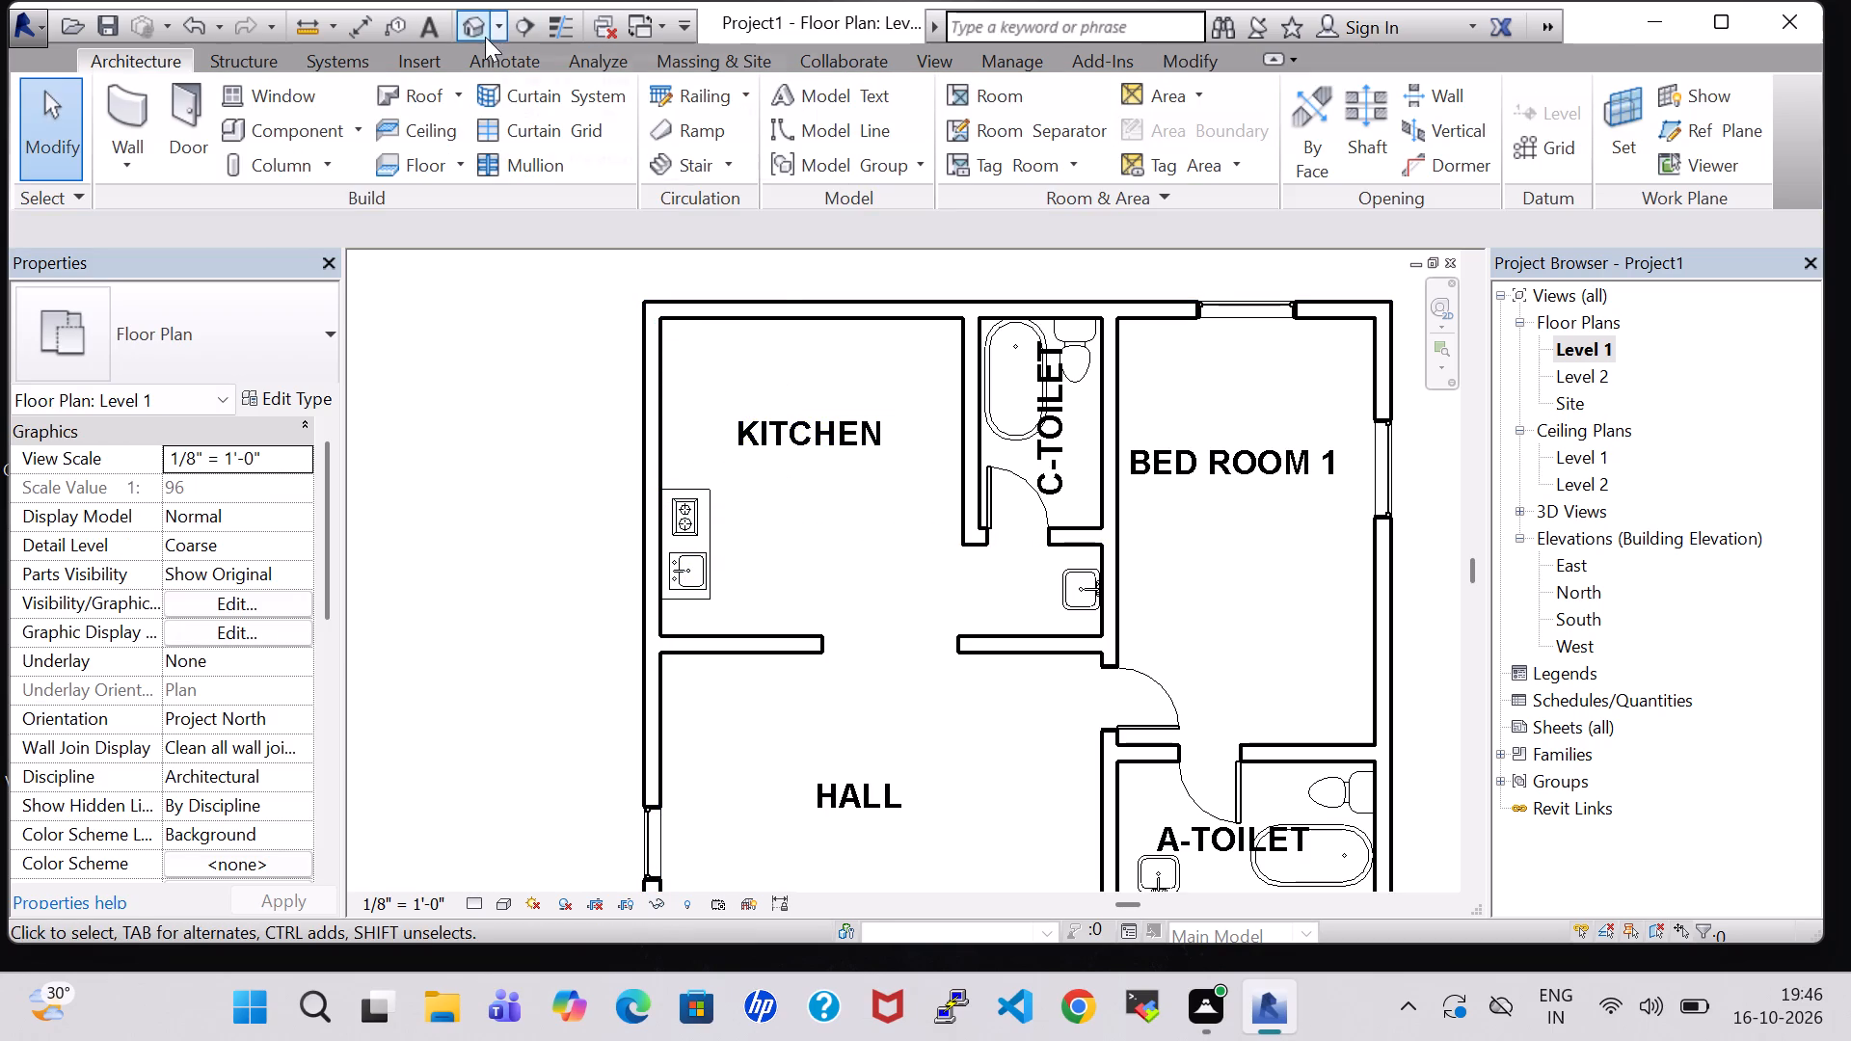
Examine the placed kitchenette and its orientation in the 3D view of the house.
click(485, 37)
middle_drag(831, 663, 1243, 478)
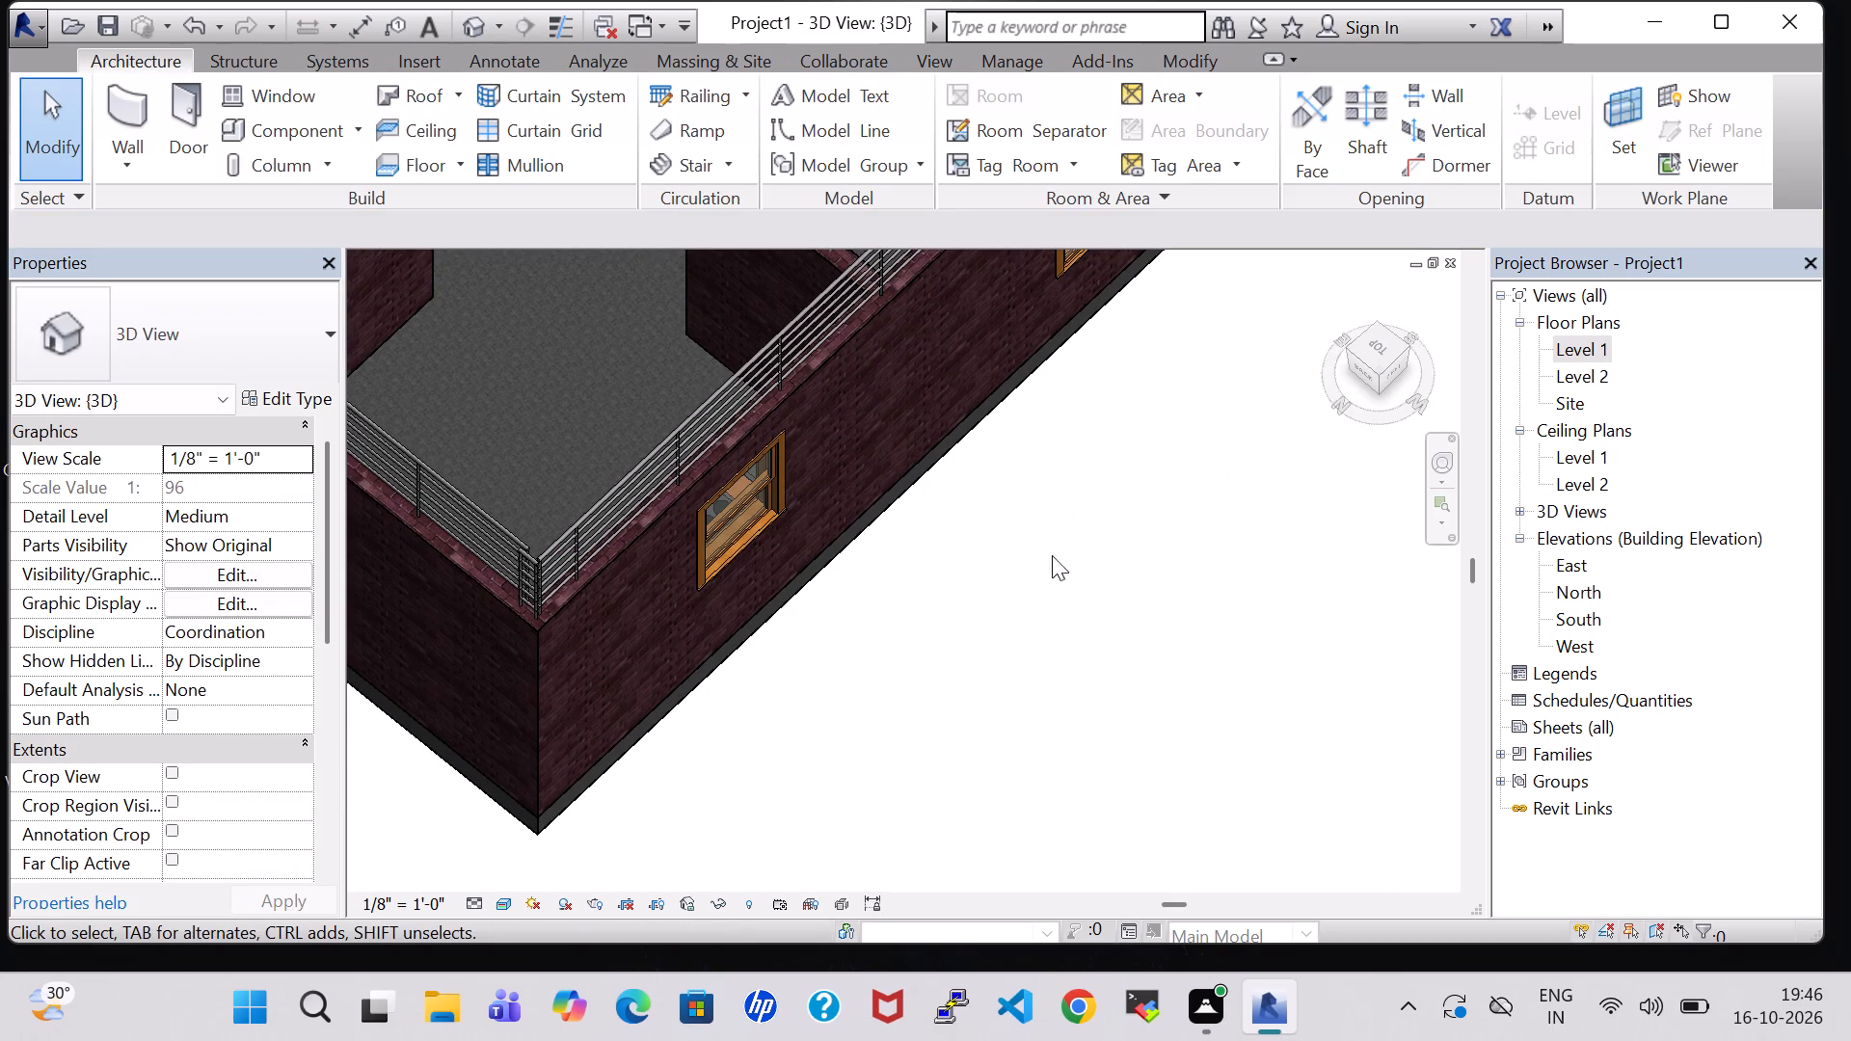
shift+middle_drag(967, 657, 1096, 650)
middle_drag(929, 490, 1056, 800)
shift+middle_drag(1017, 712, 1175, 658)
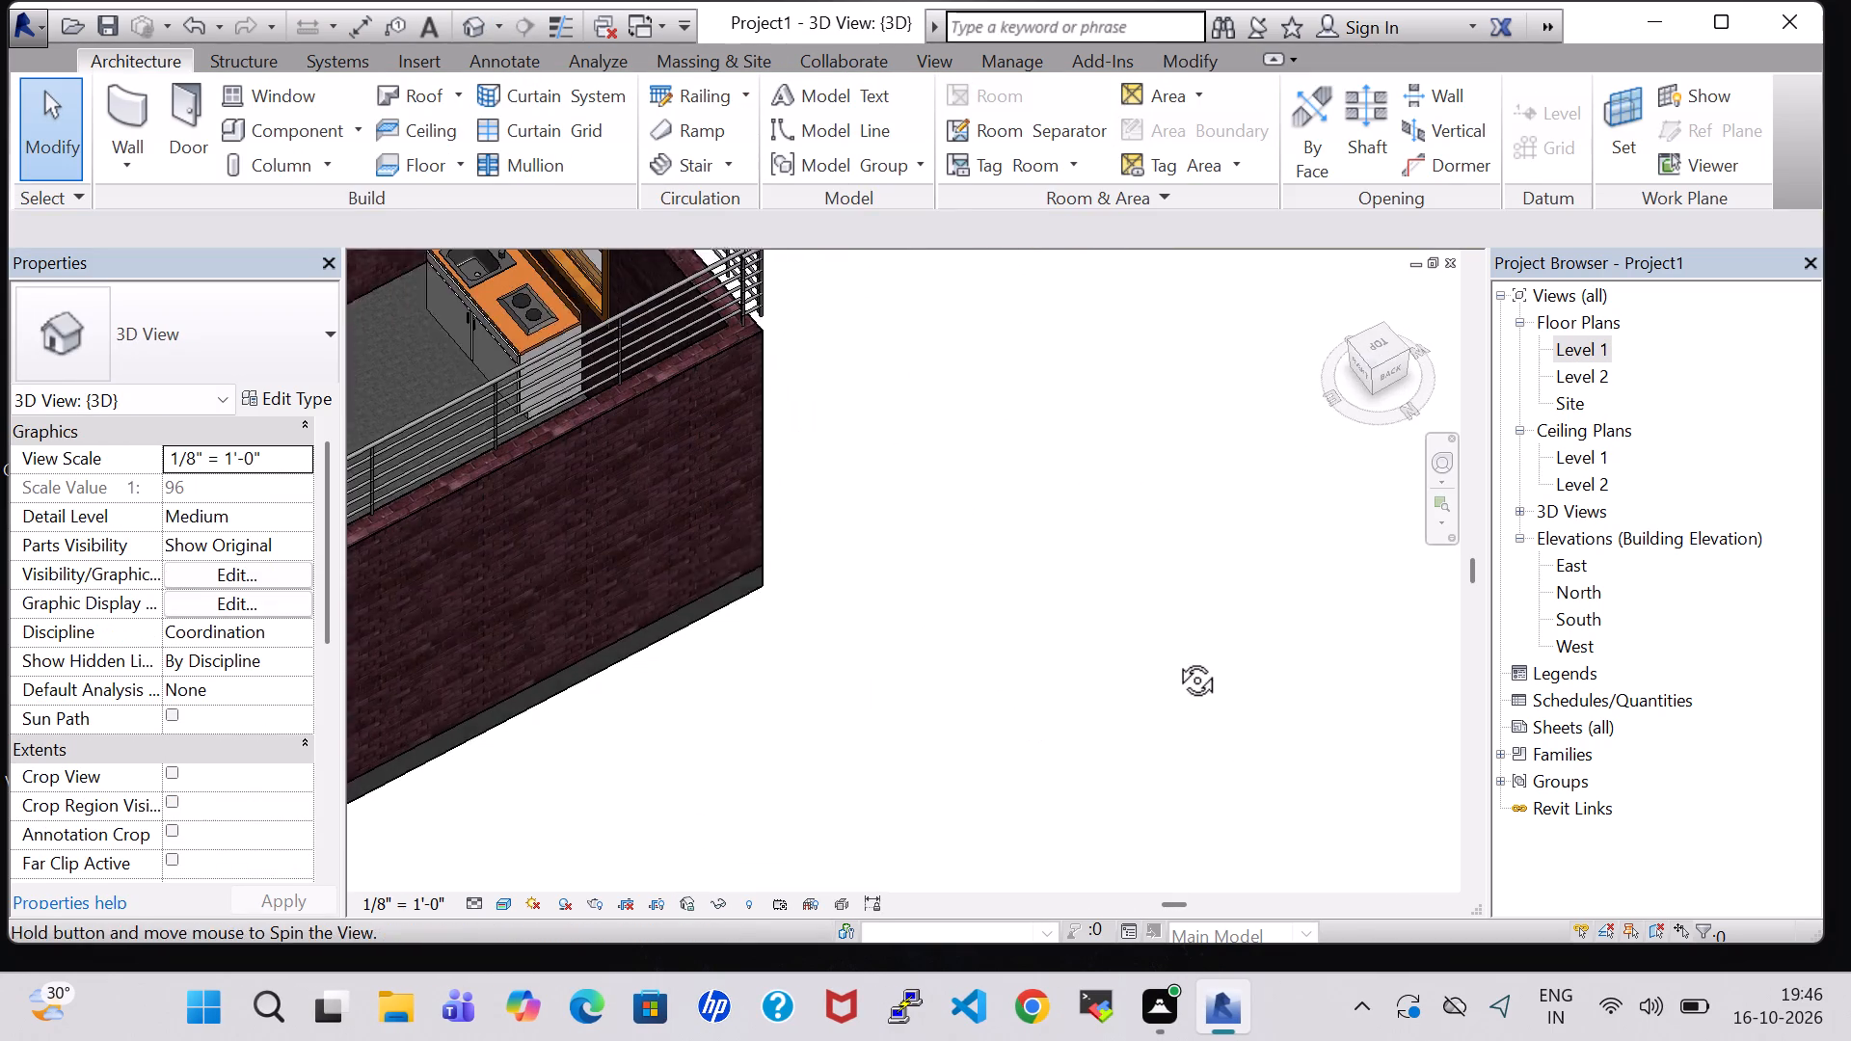
shift+middle_drag(1175, 658, 1176, 657)
middle_drag(894, 400, 1050, 465)
From the Level 1 floor plan, load the Refrigerator family from the Specialty Equipment Domestic library folder.
double_click(1569, 353)
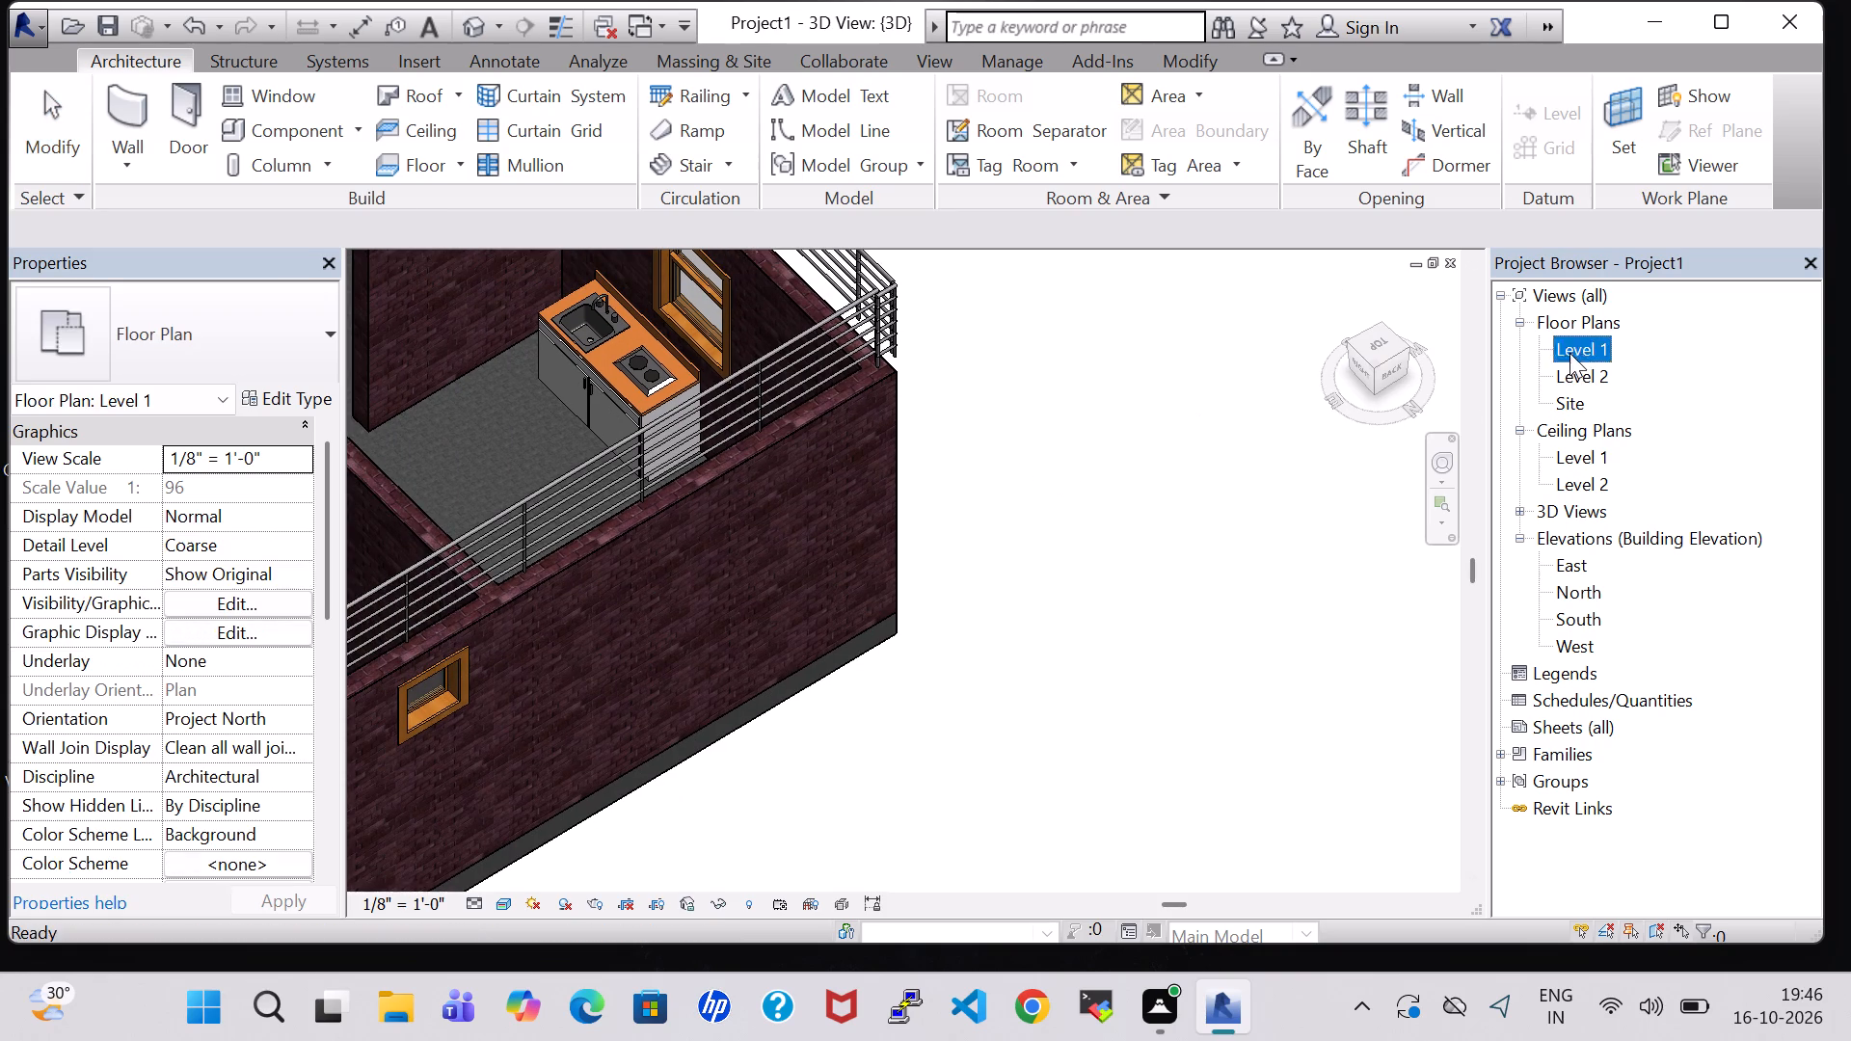
scroll(1016, 421, down, 2)
click(250, 128)
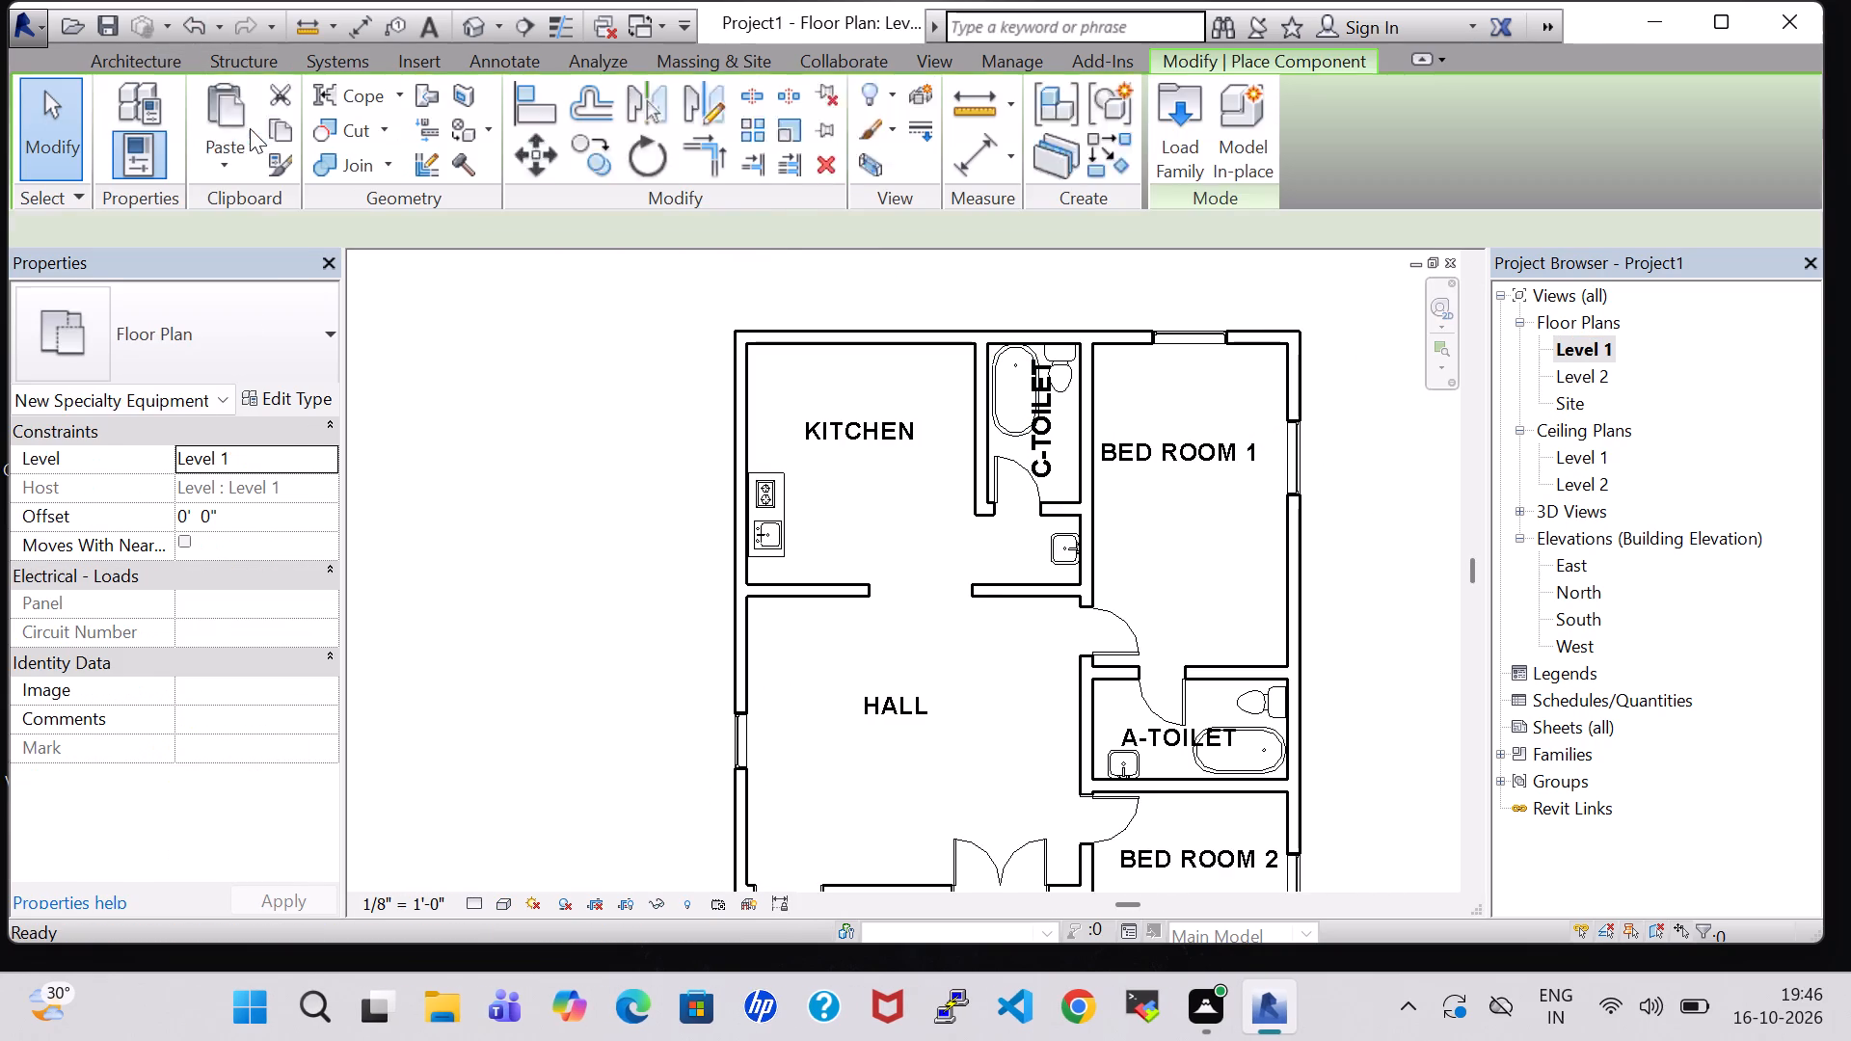
click(1187, 159)
scroll(913, 429, down, 1)
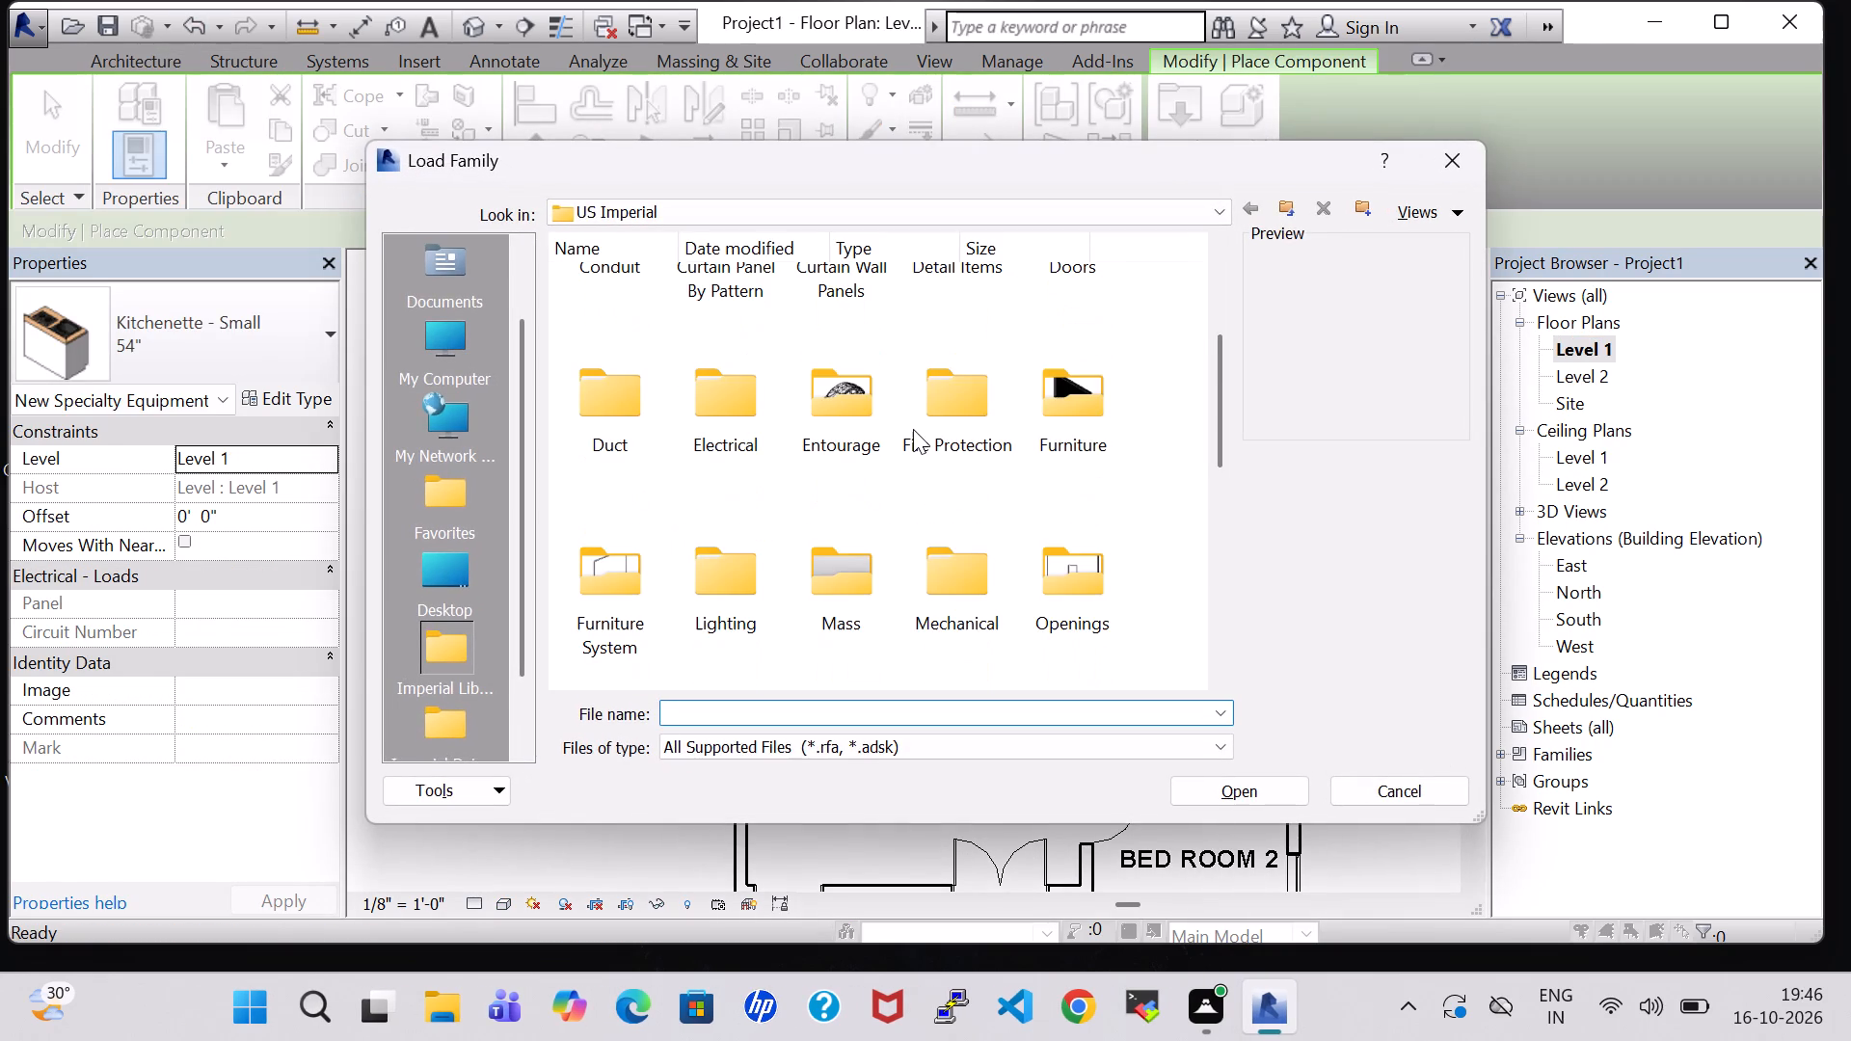
scroll(1023, 423, down, 1)
scroll(823, 463, down, 2)
double_click(715, 313)
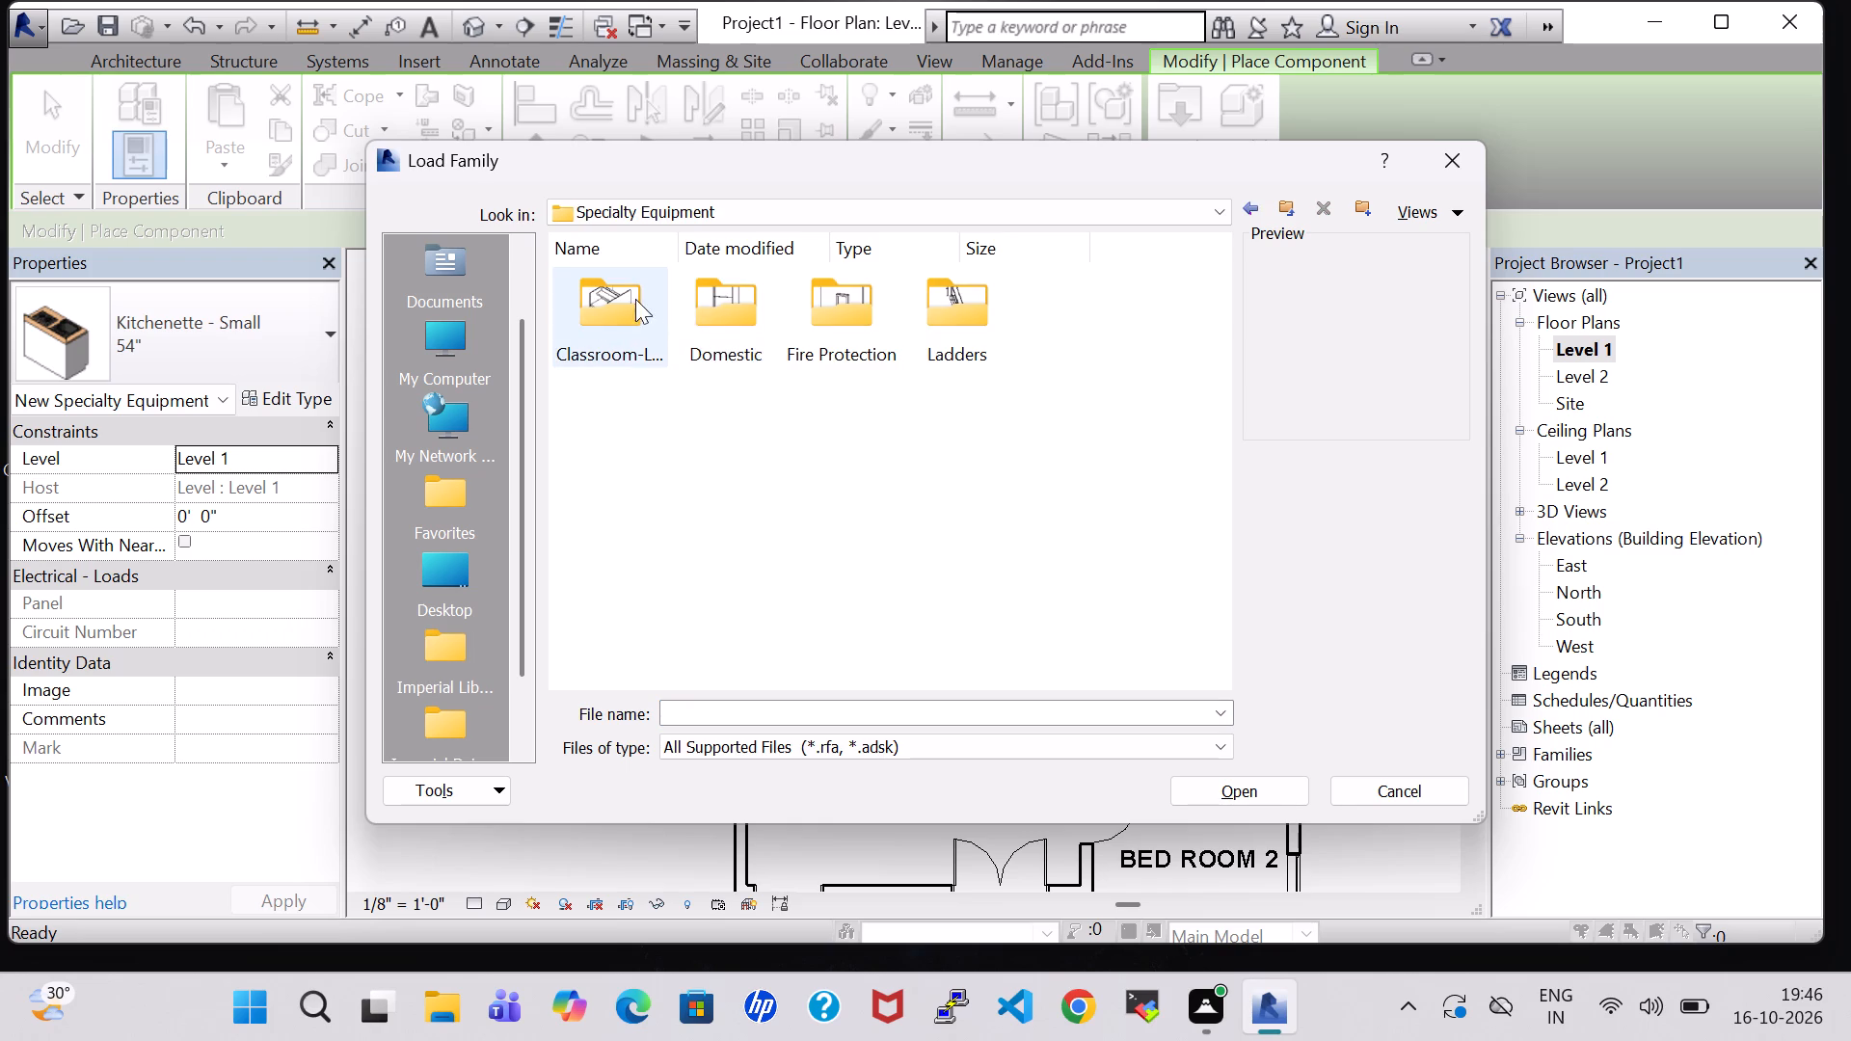
double_click(695, 306)
scroll(726, 490, down, 3)
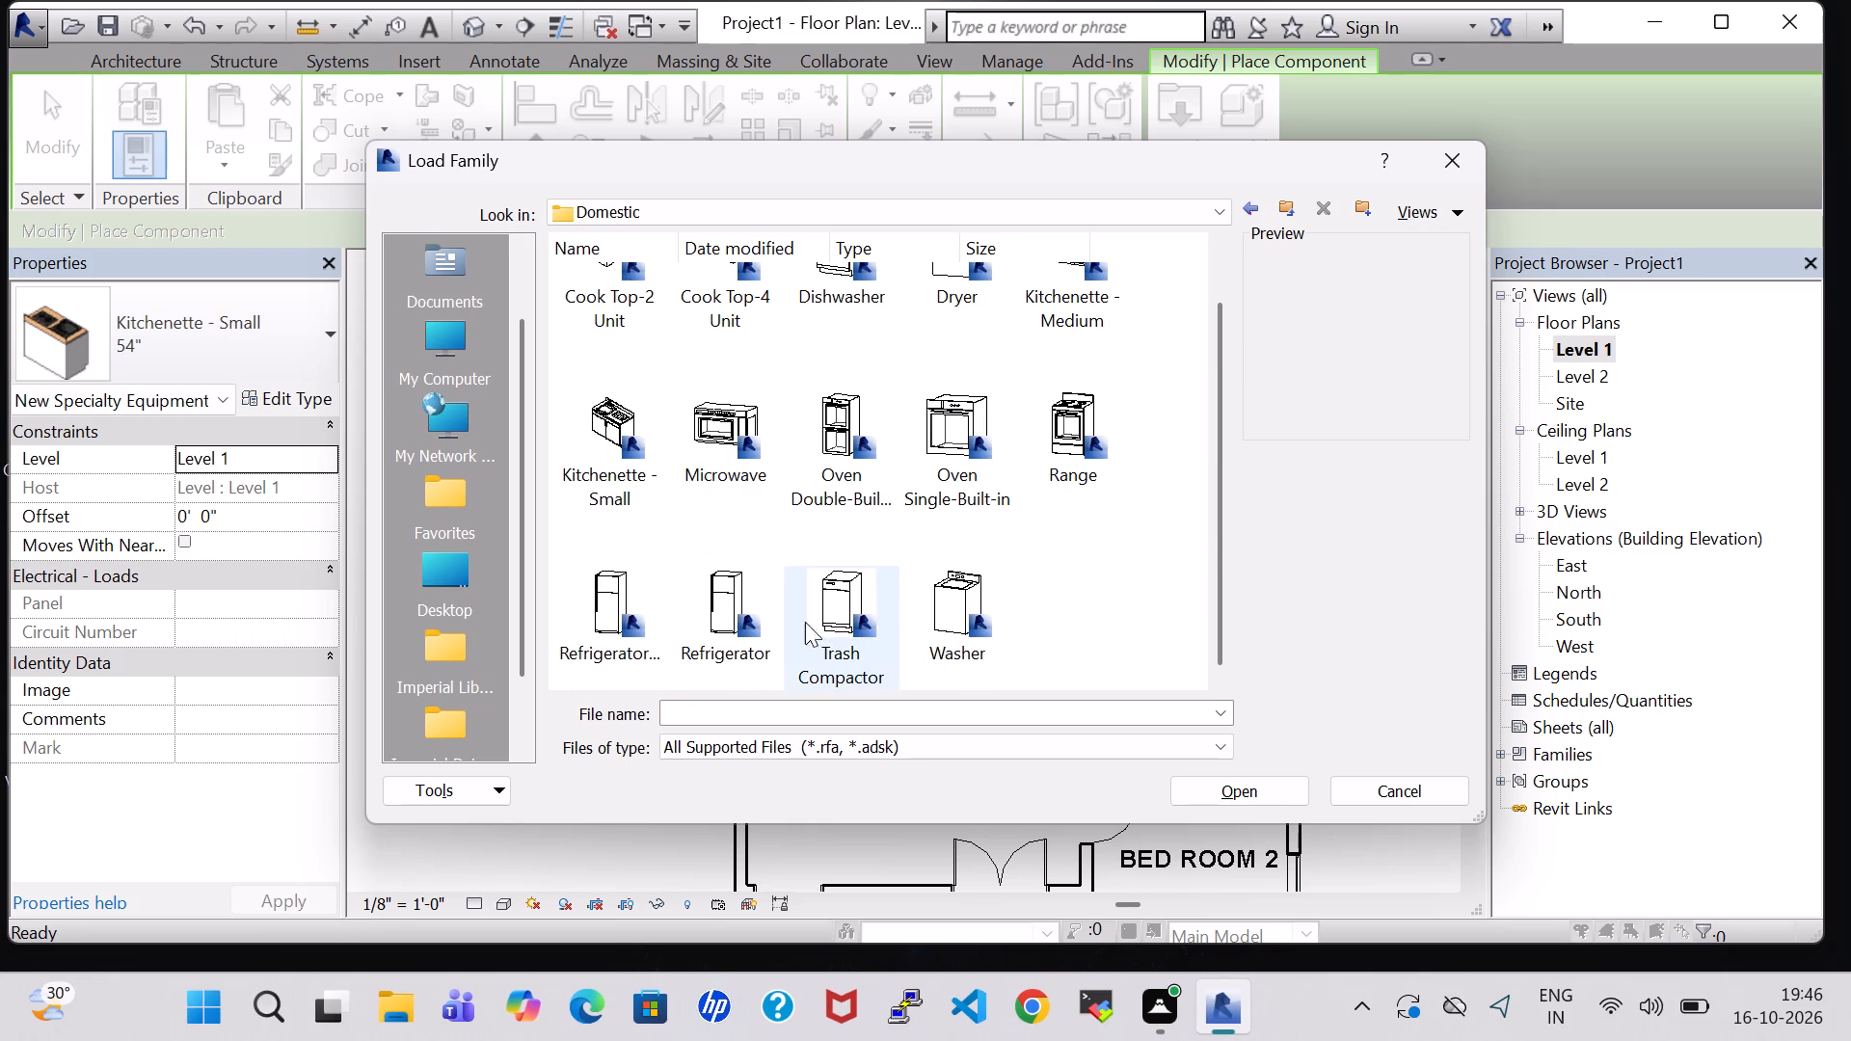
click(720, 585)
click(1288, 793)
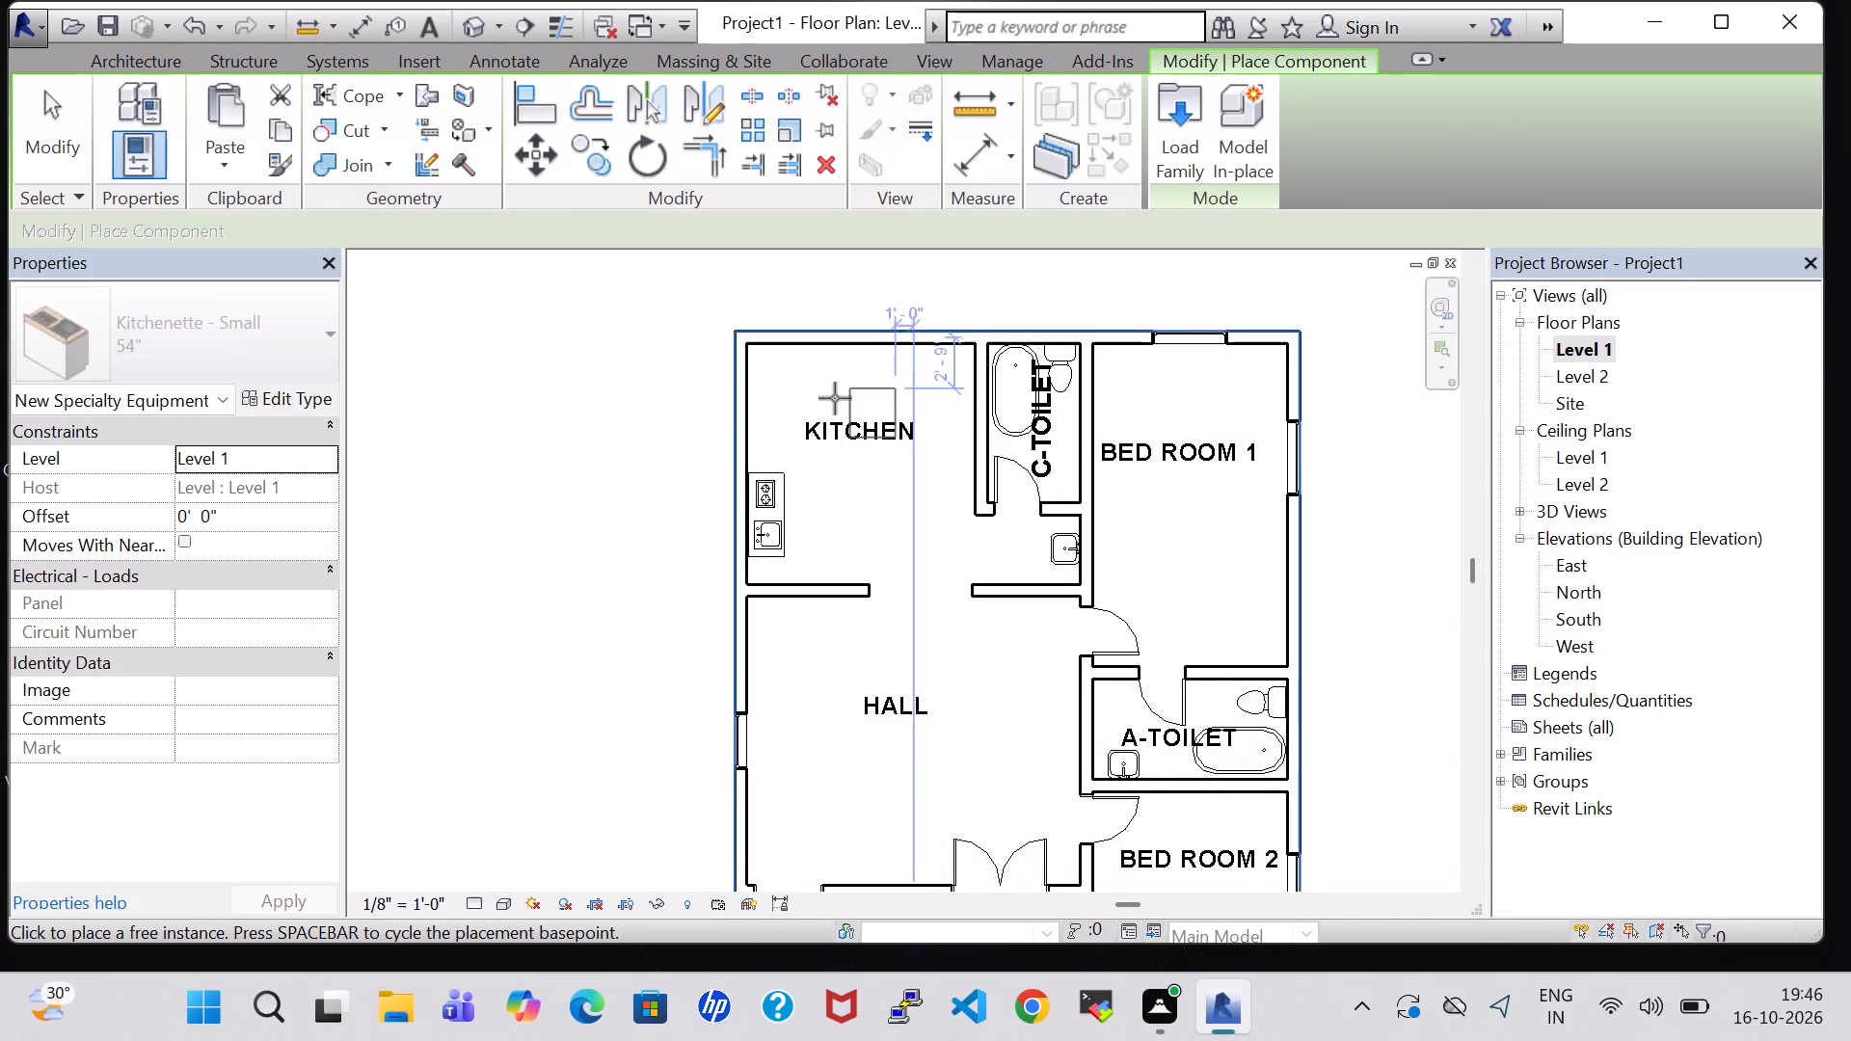
Place the 30" x 32" RH Refrigerator, rotated, against the kitchen's west wall near the northwest corner.
scroll(835, 398, up, 3)
key(space)
scroll(756, 392, up, 5)
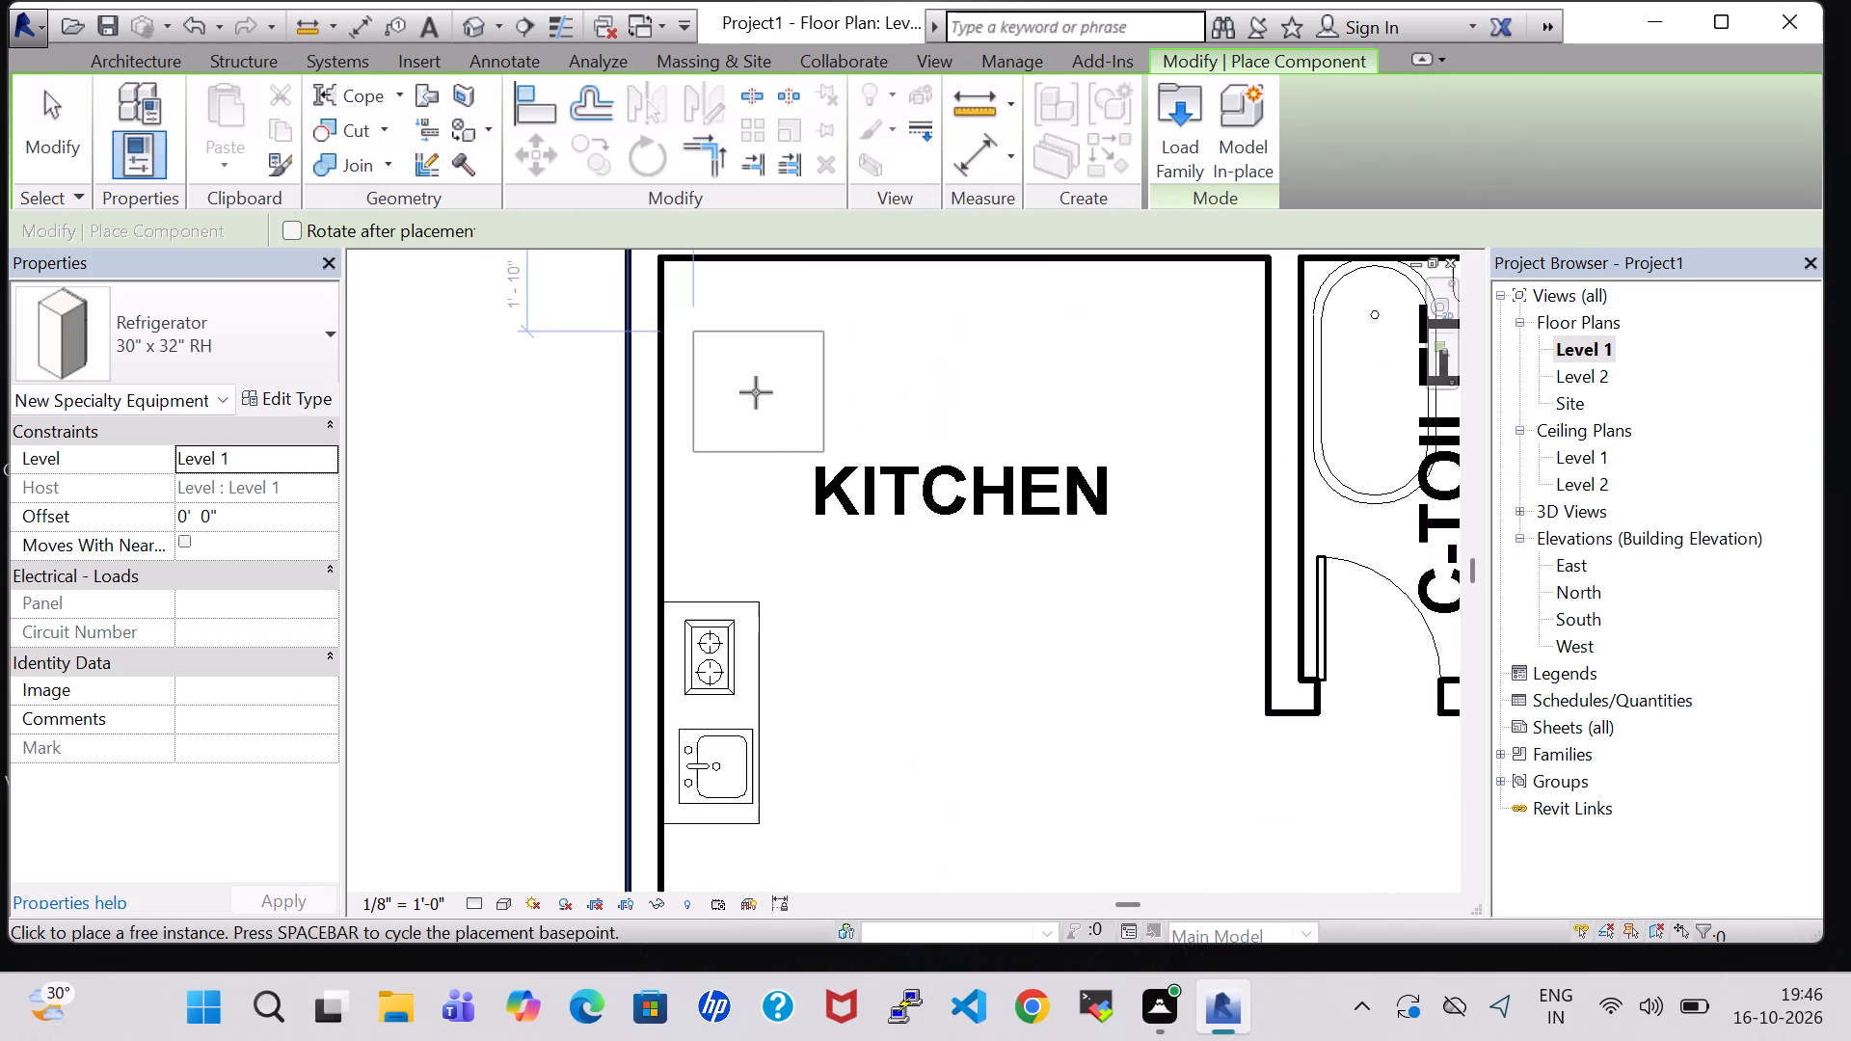
key(space)
key(space)
key(space)
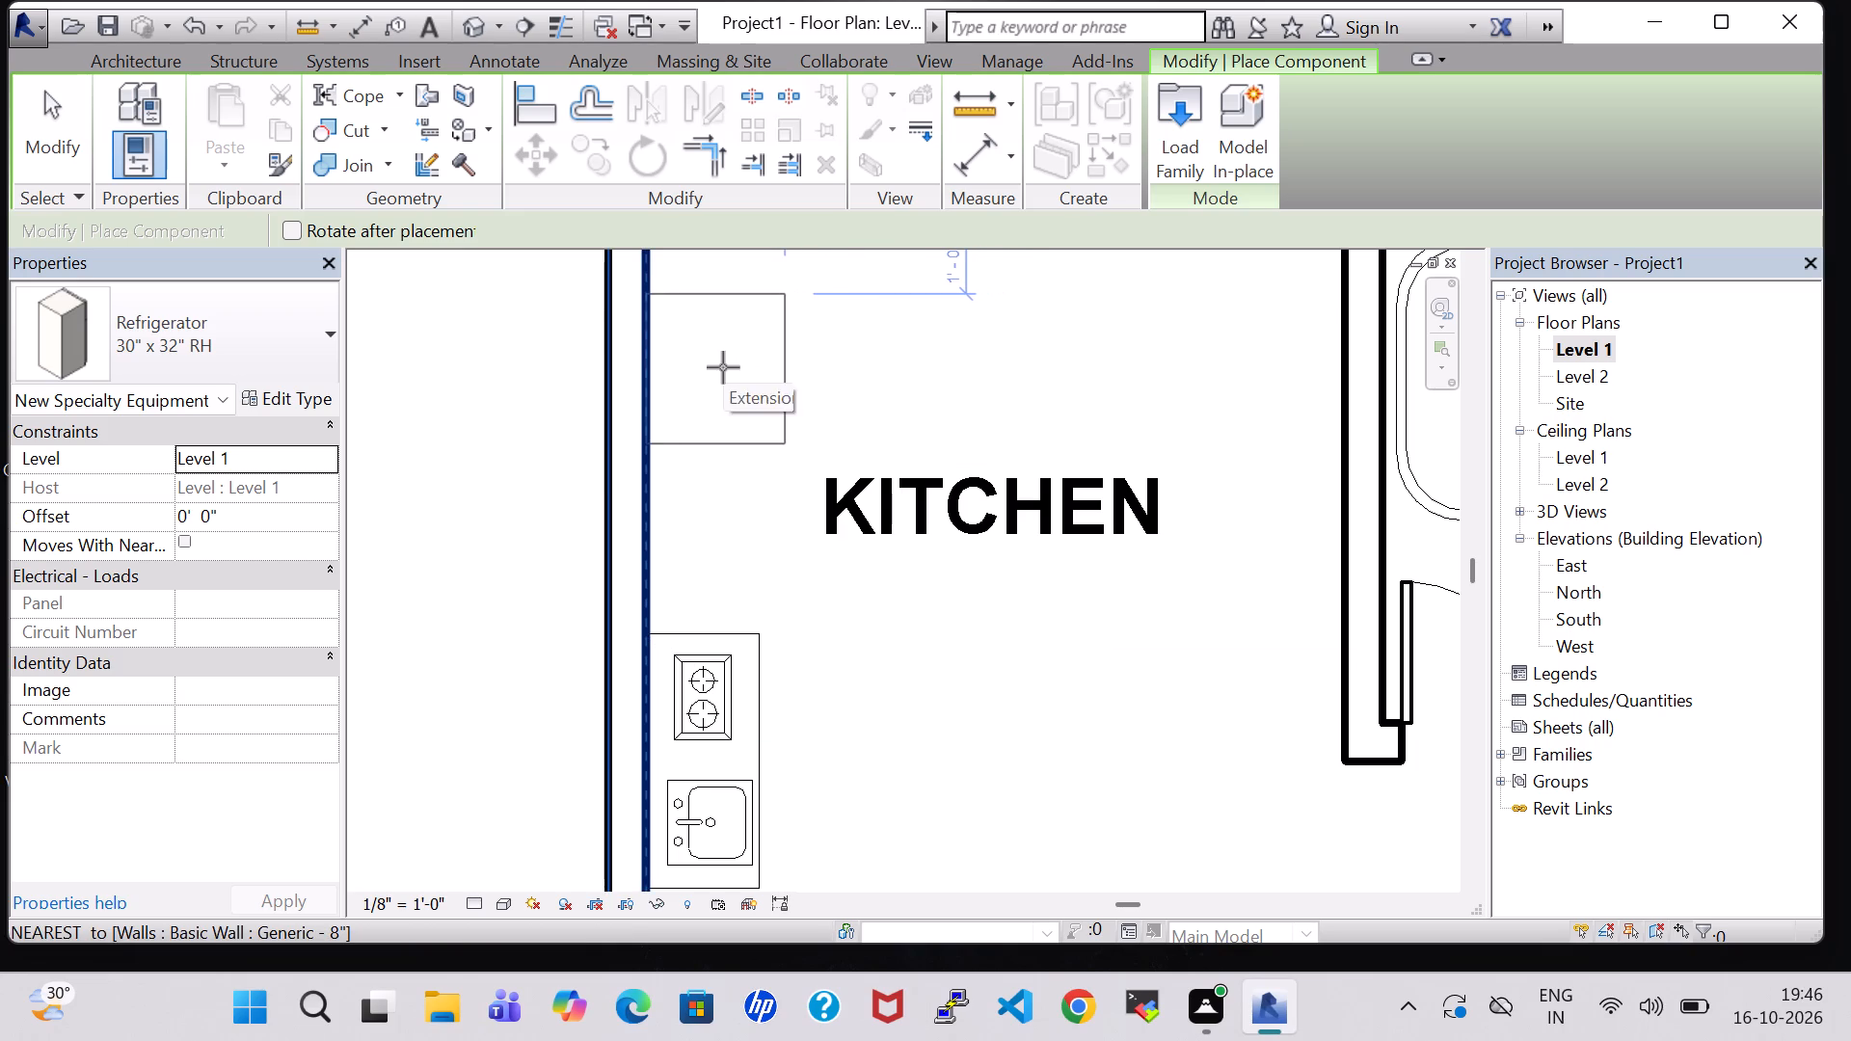
click(723, 367)
key(Escape)
key(Escape)
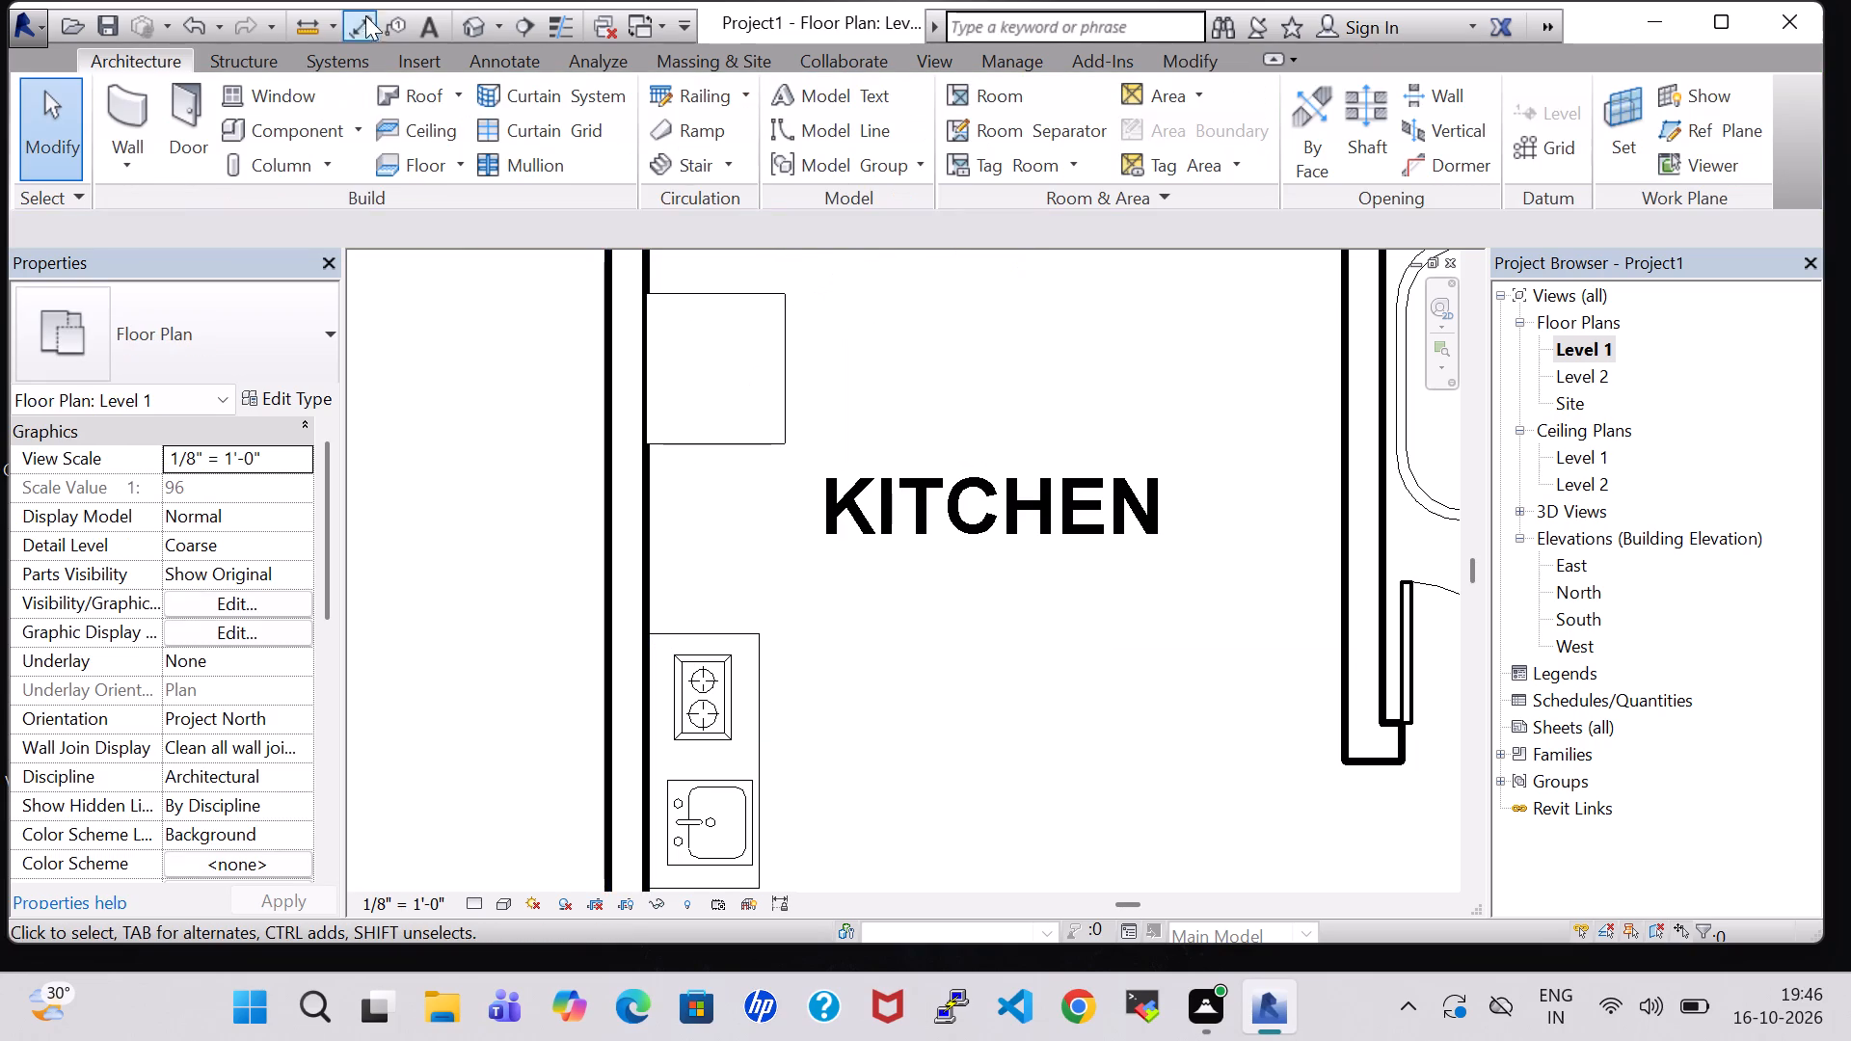
In the 3D view, rotate the refrigerator a quarter turn.
click(466, 13)
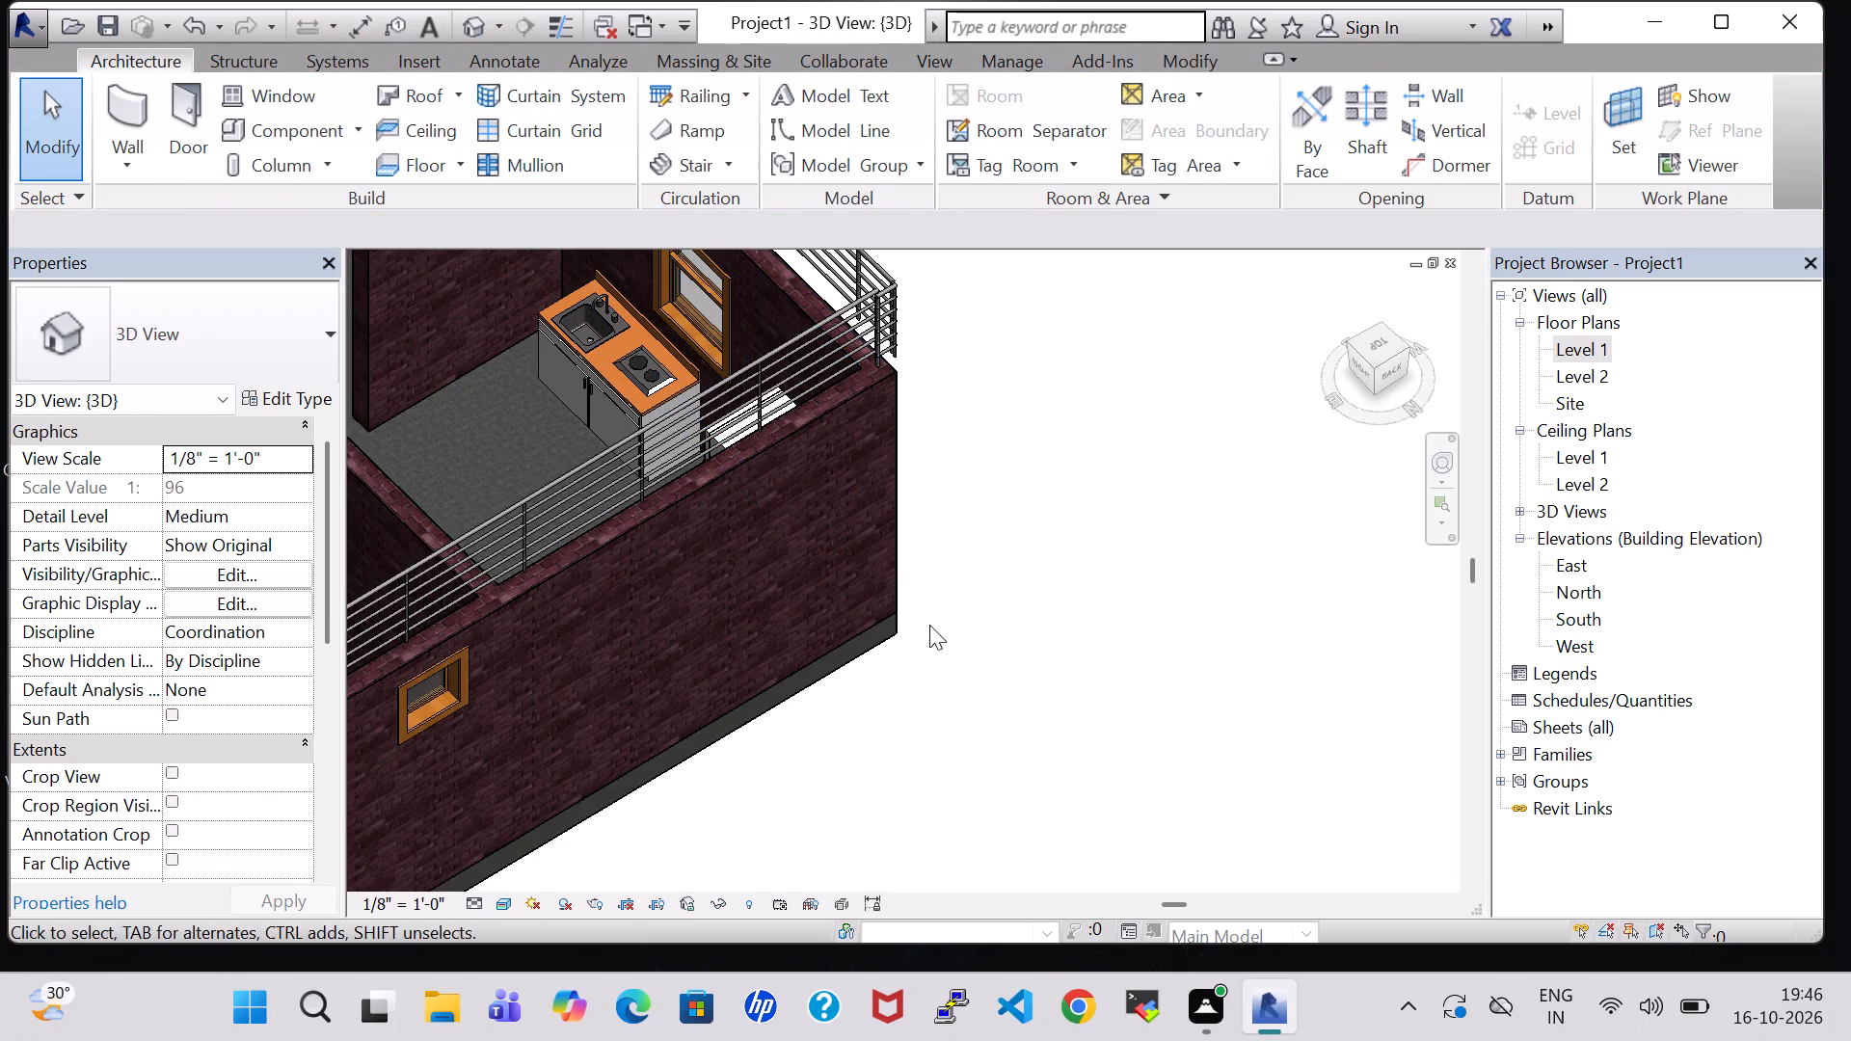
shift+middle_drag(912, 640, 1100, 643)
middle_drag(807, 565, 1114, 567)
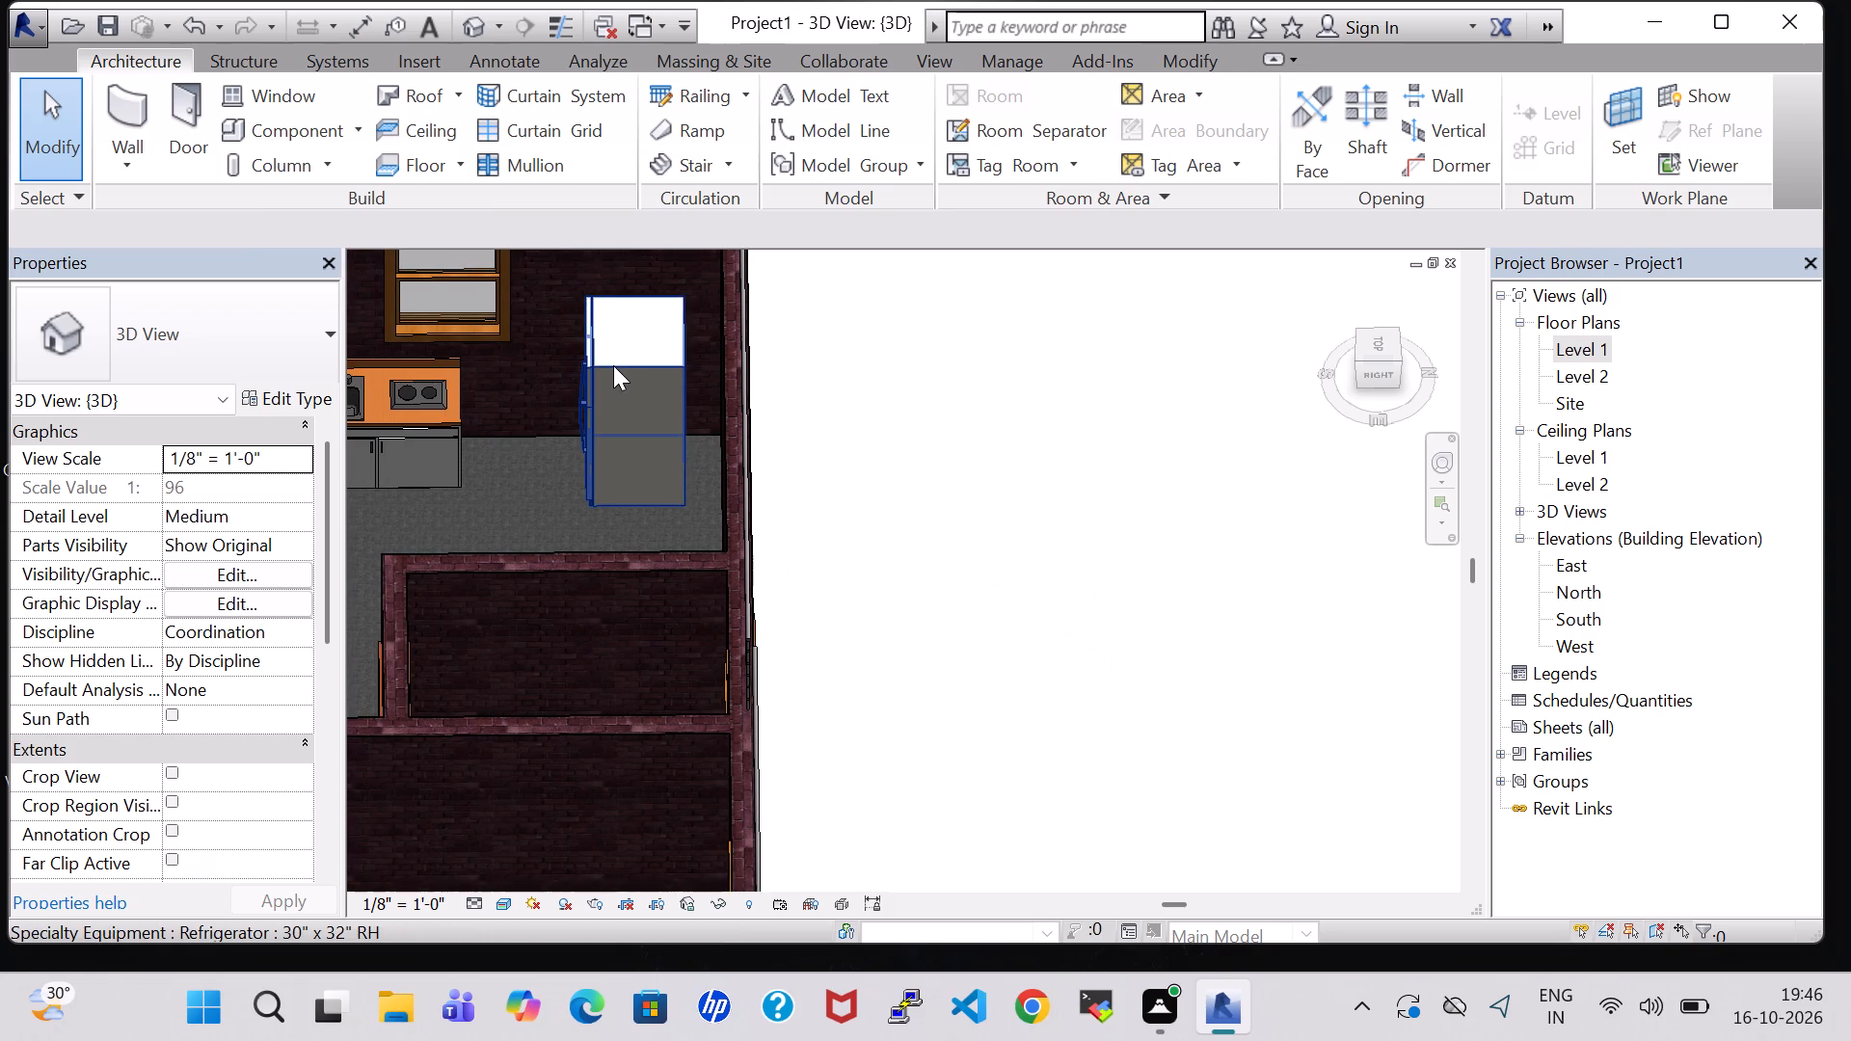
click(618, 362)
key(space)
click(823, 389)
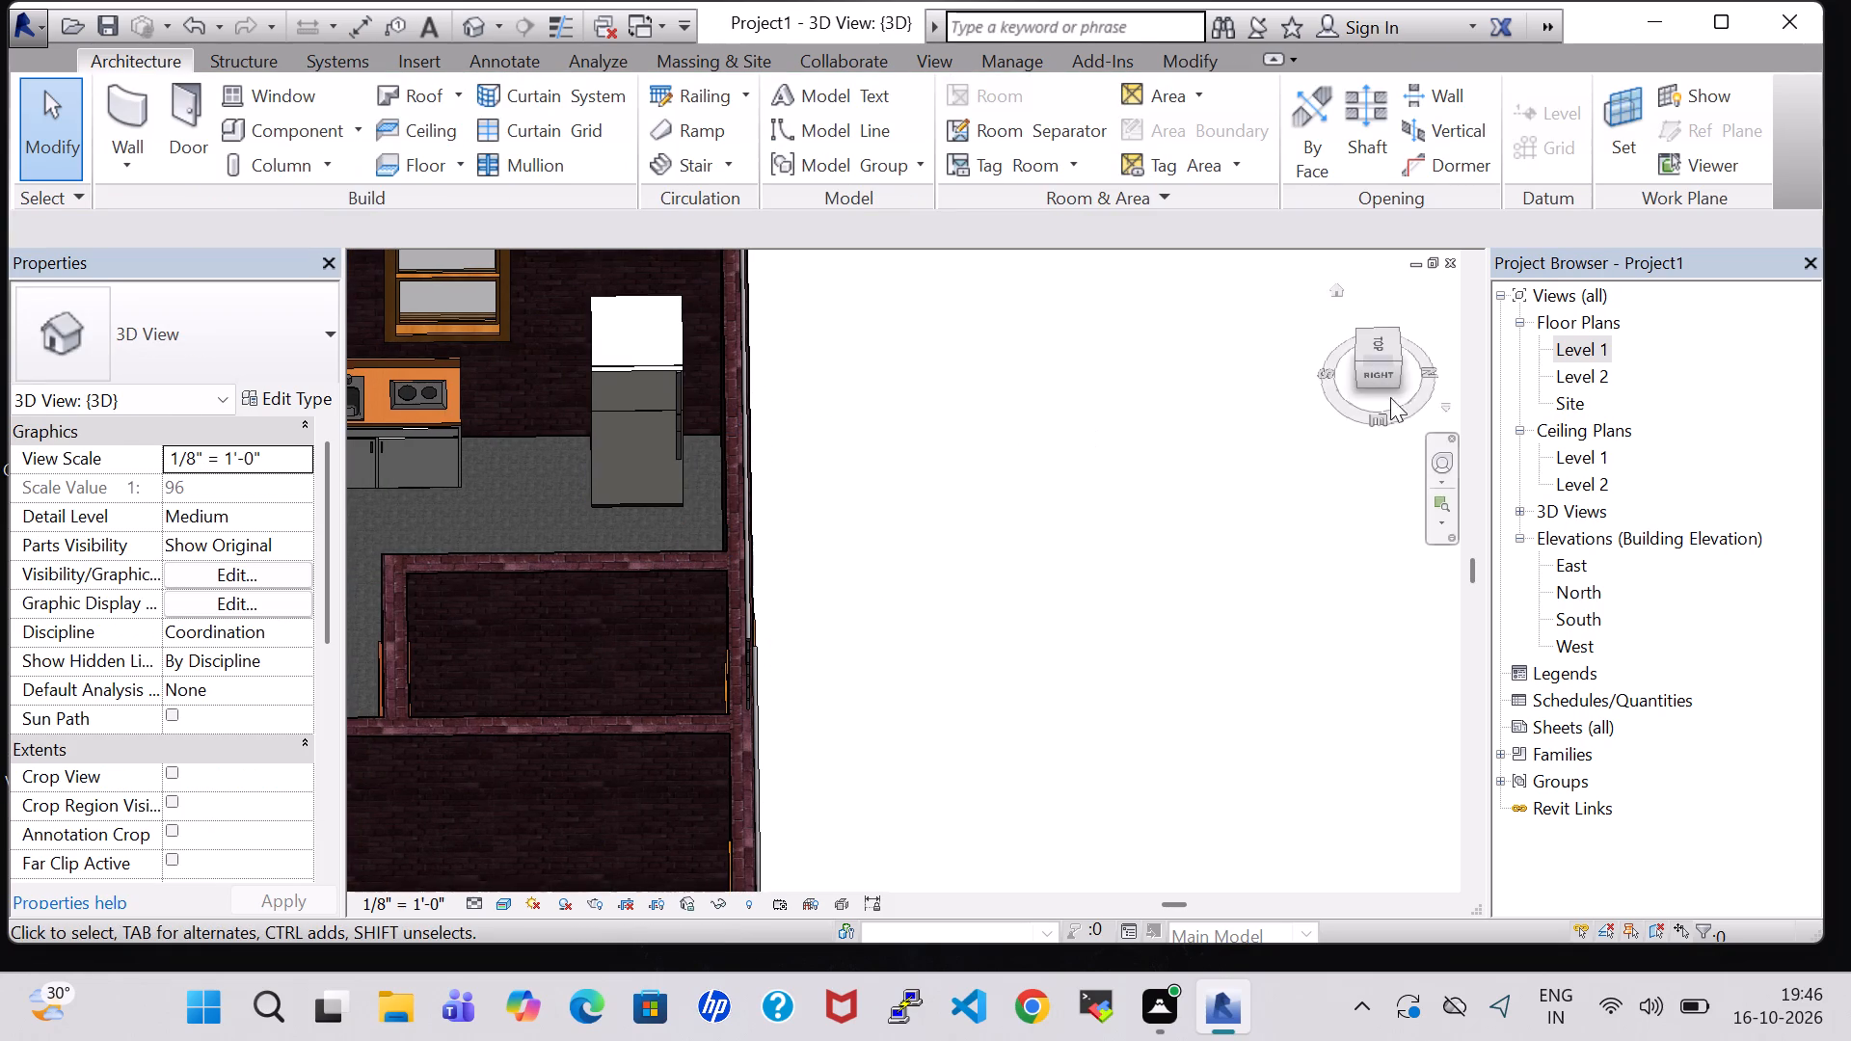
In the Level 1 plan, place the 0600mm Depth Counter Top w Sink Hole lengthwise along the kitchen's C-TOILET wall.
double_click(1584, 349)
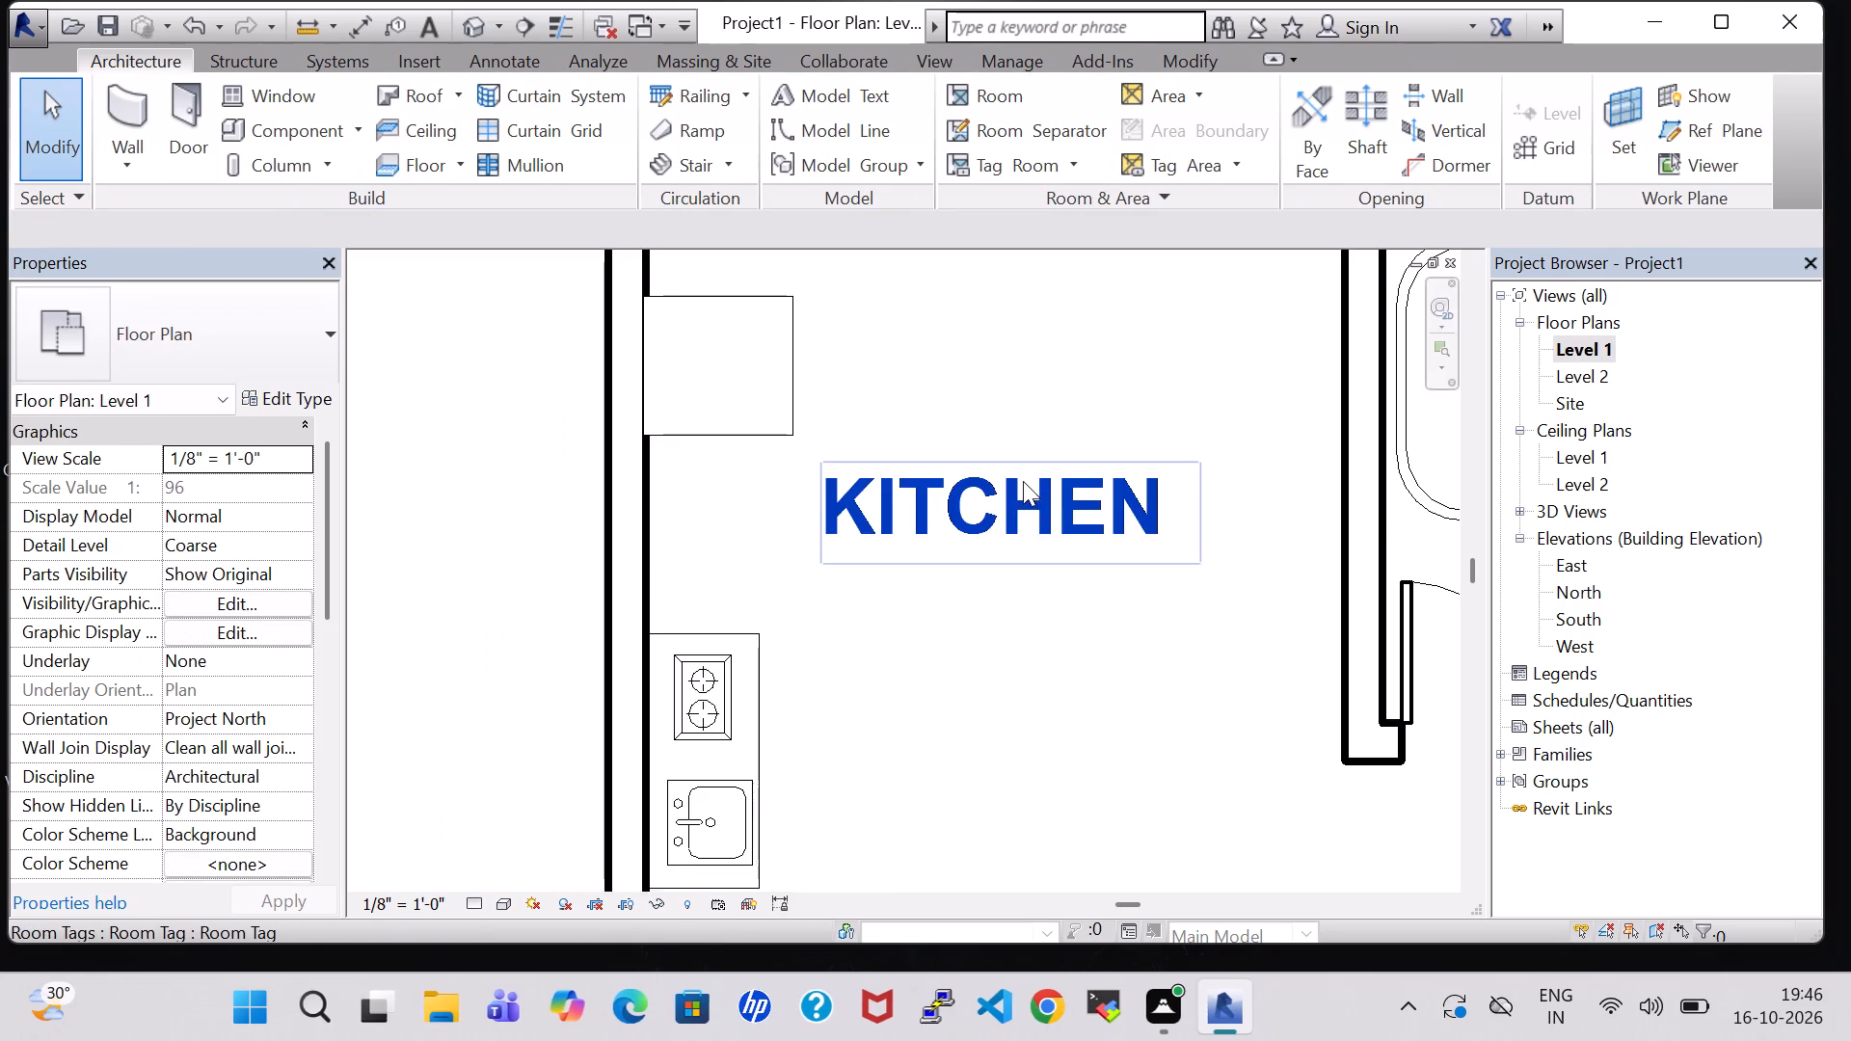
scroll(1023, 481, down, 4)
click(268, 124)
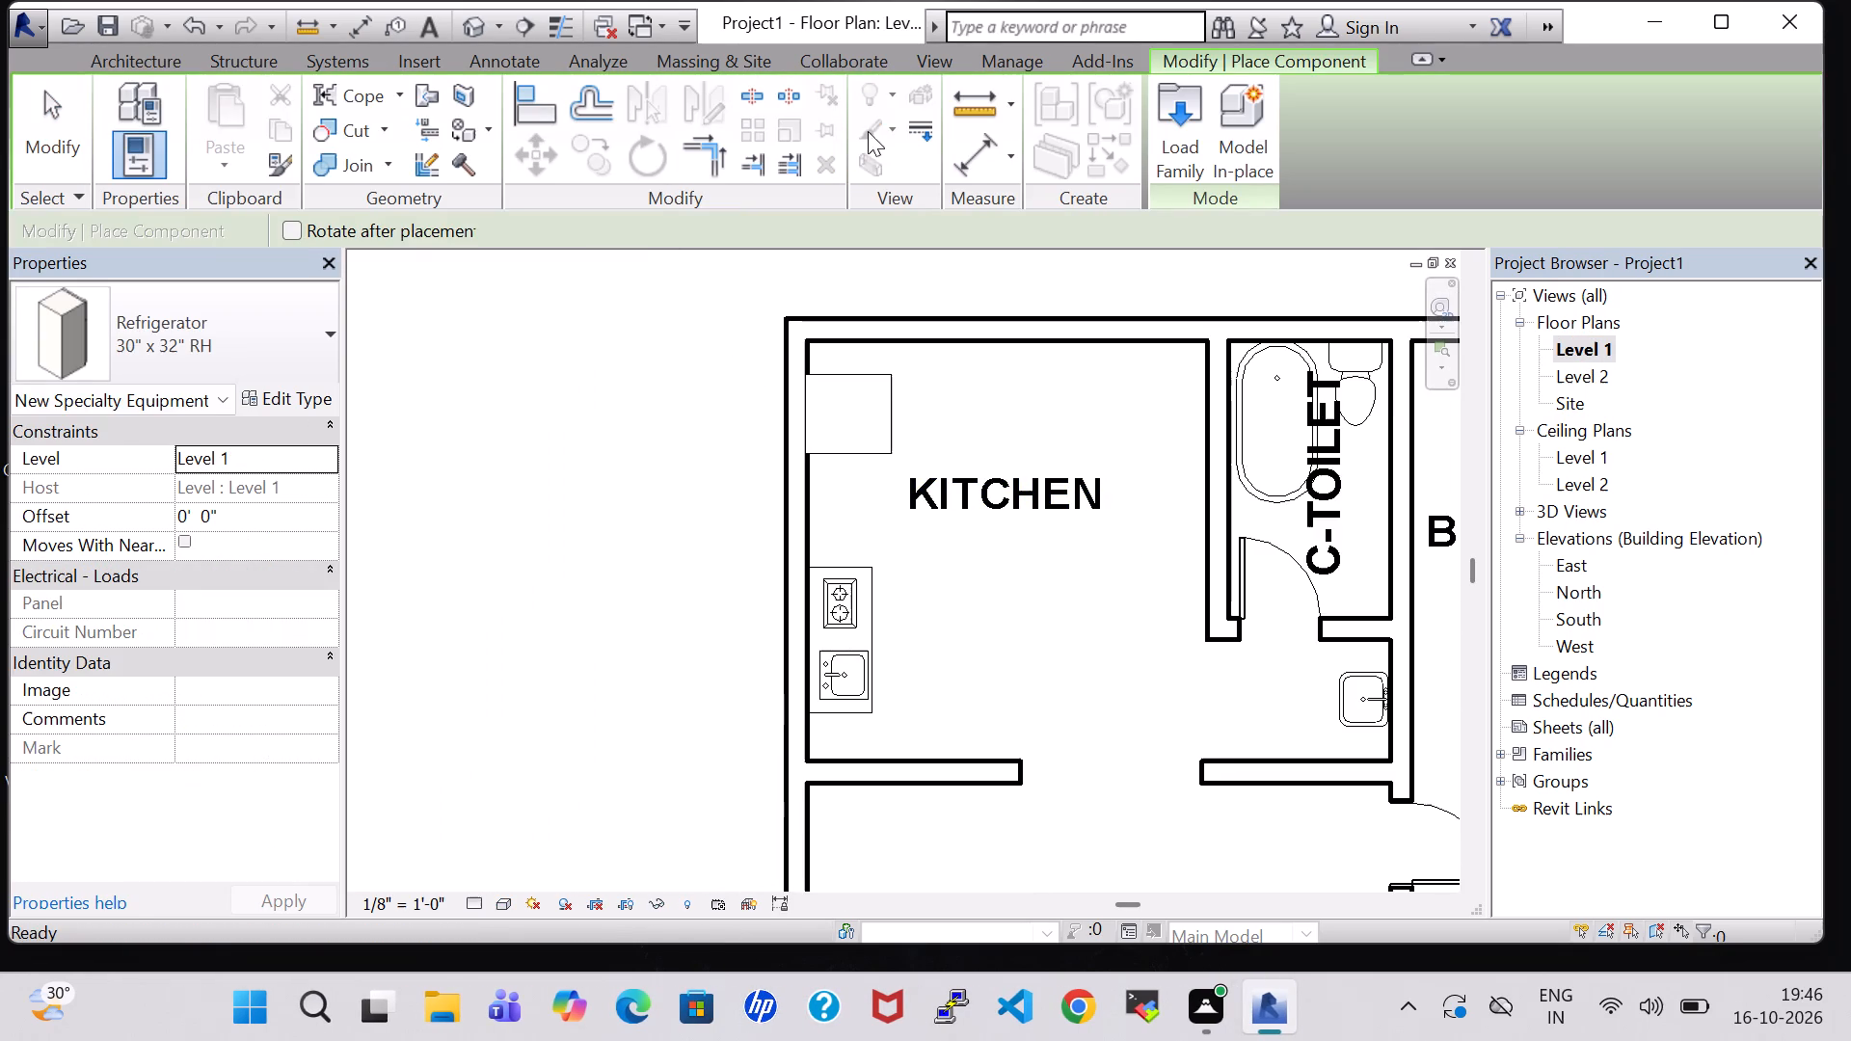
click(256, 305)
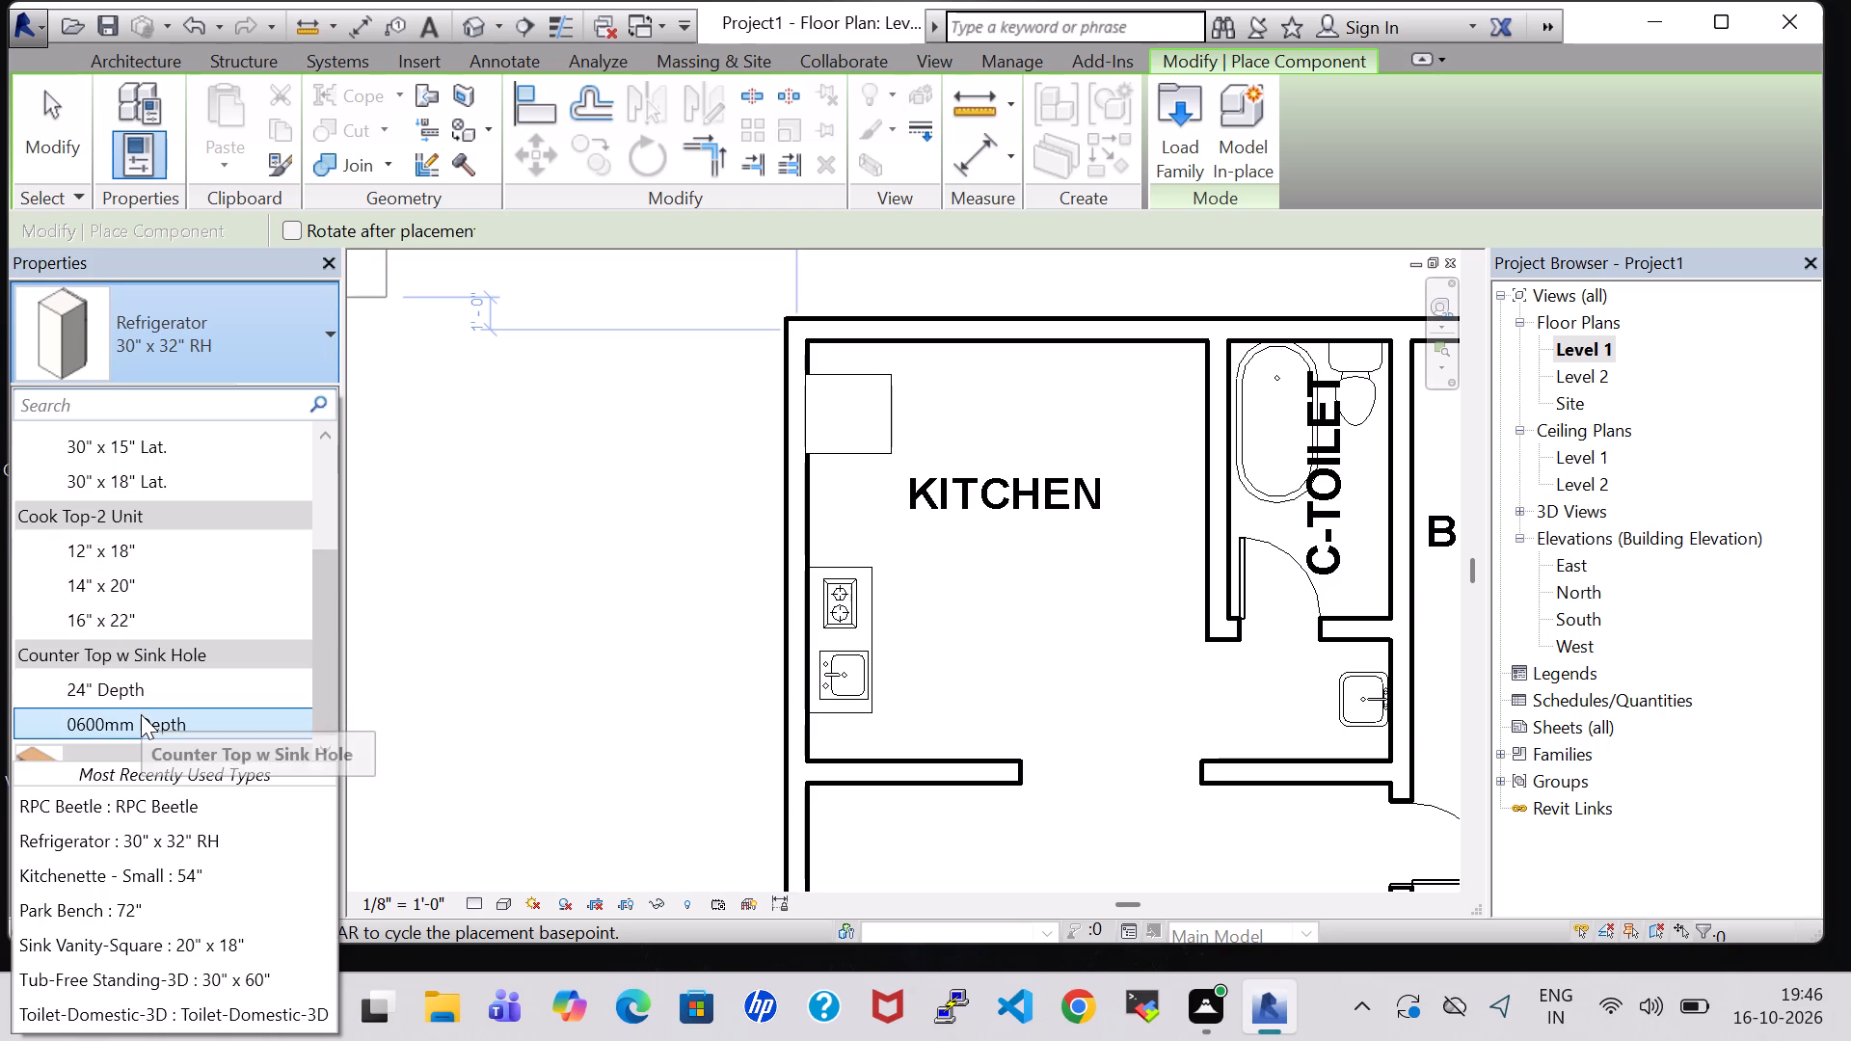
click(141, 714)
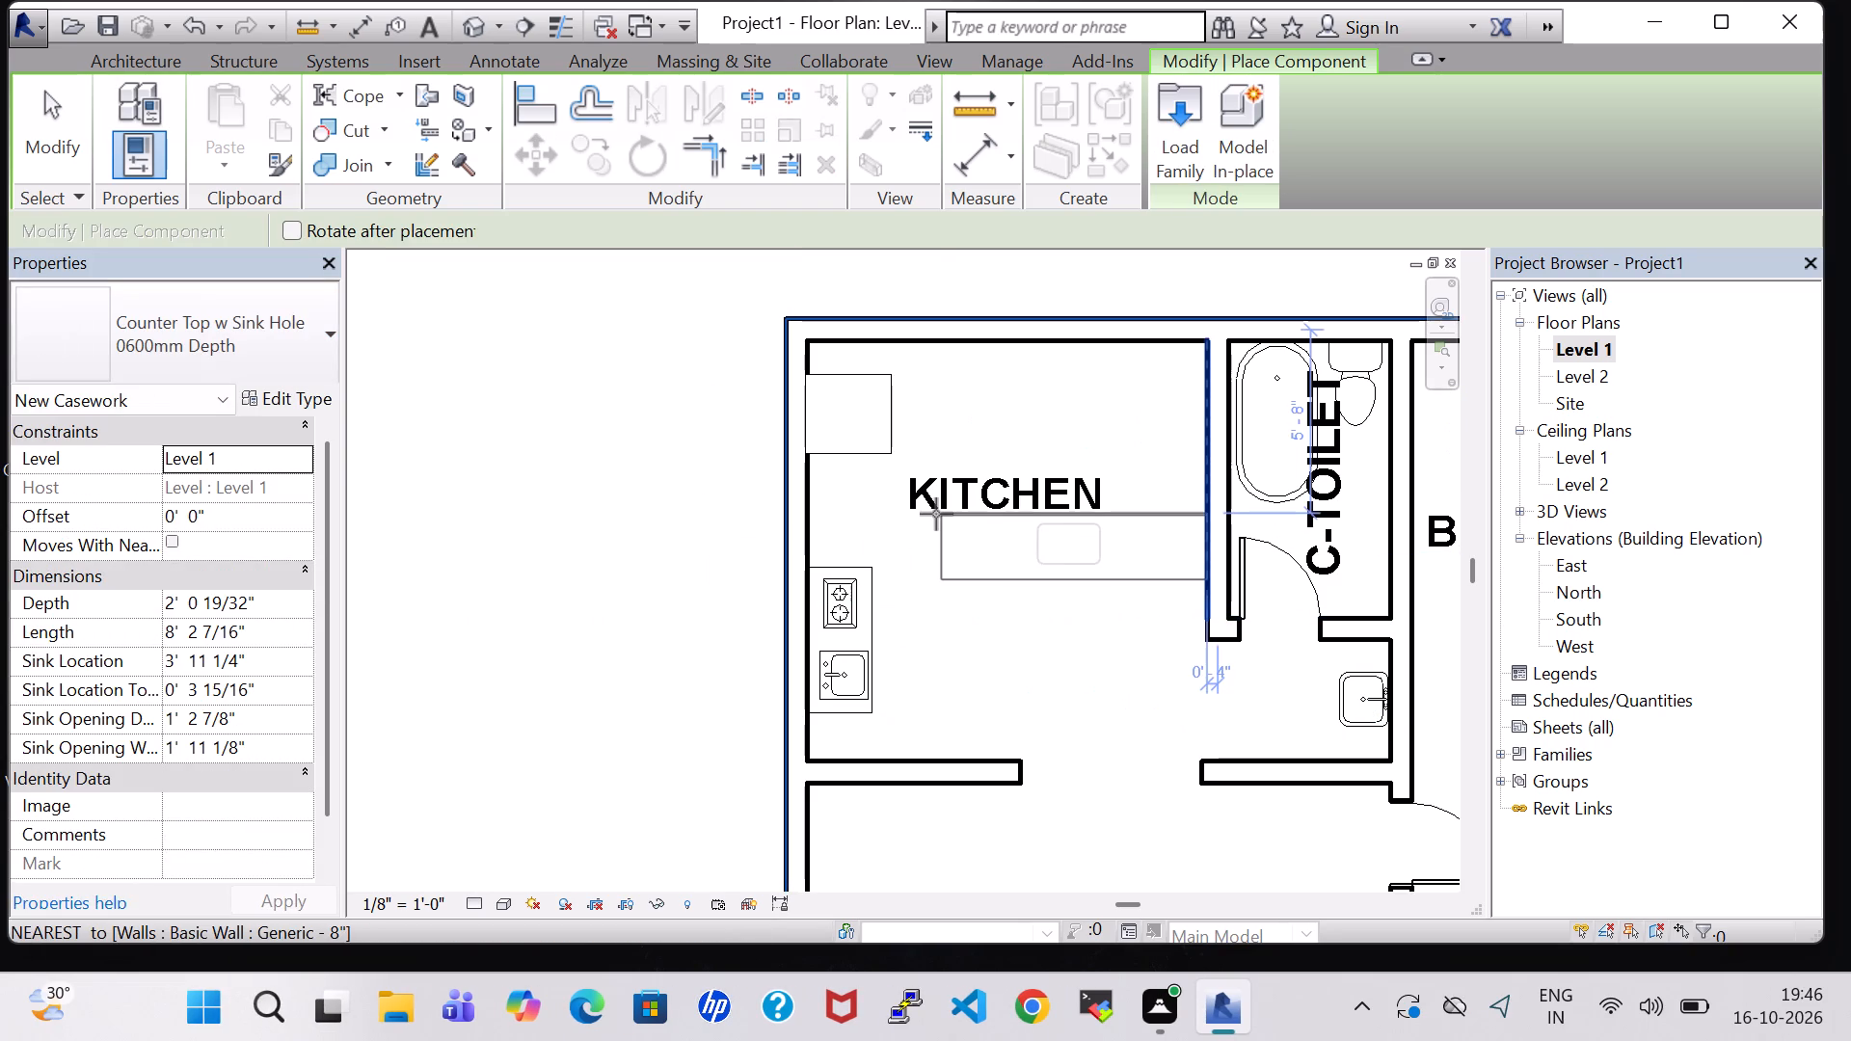
key(space)
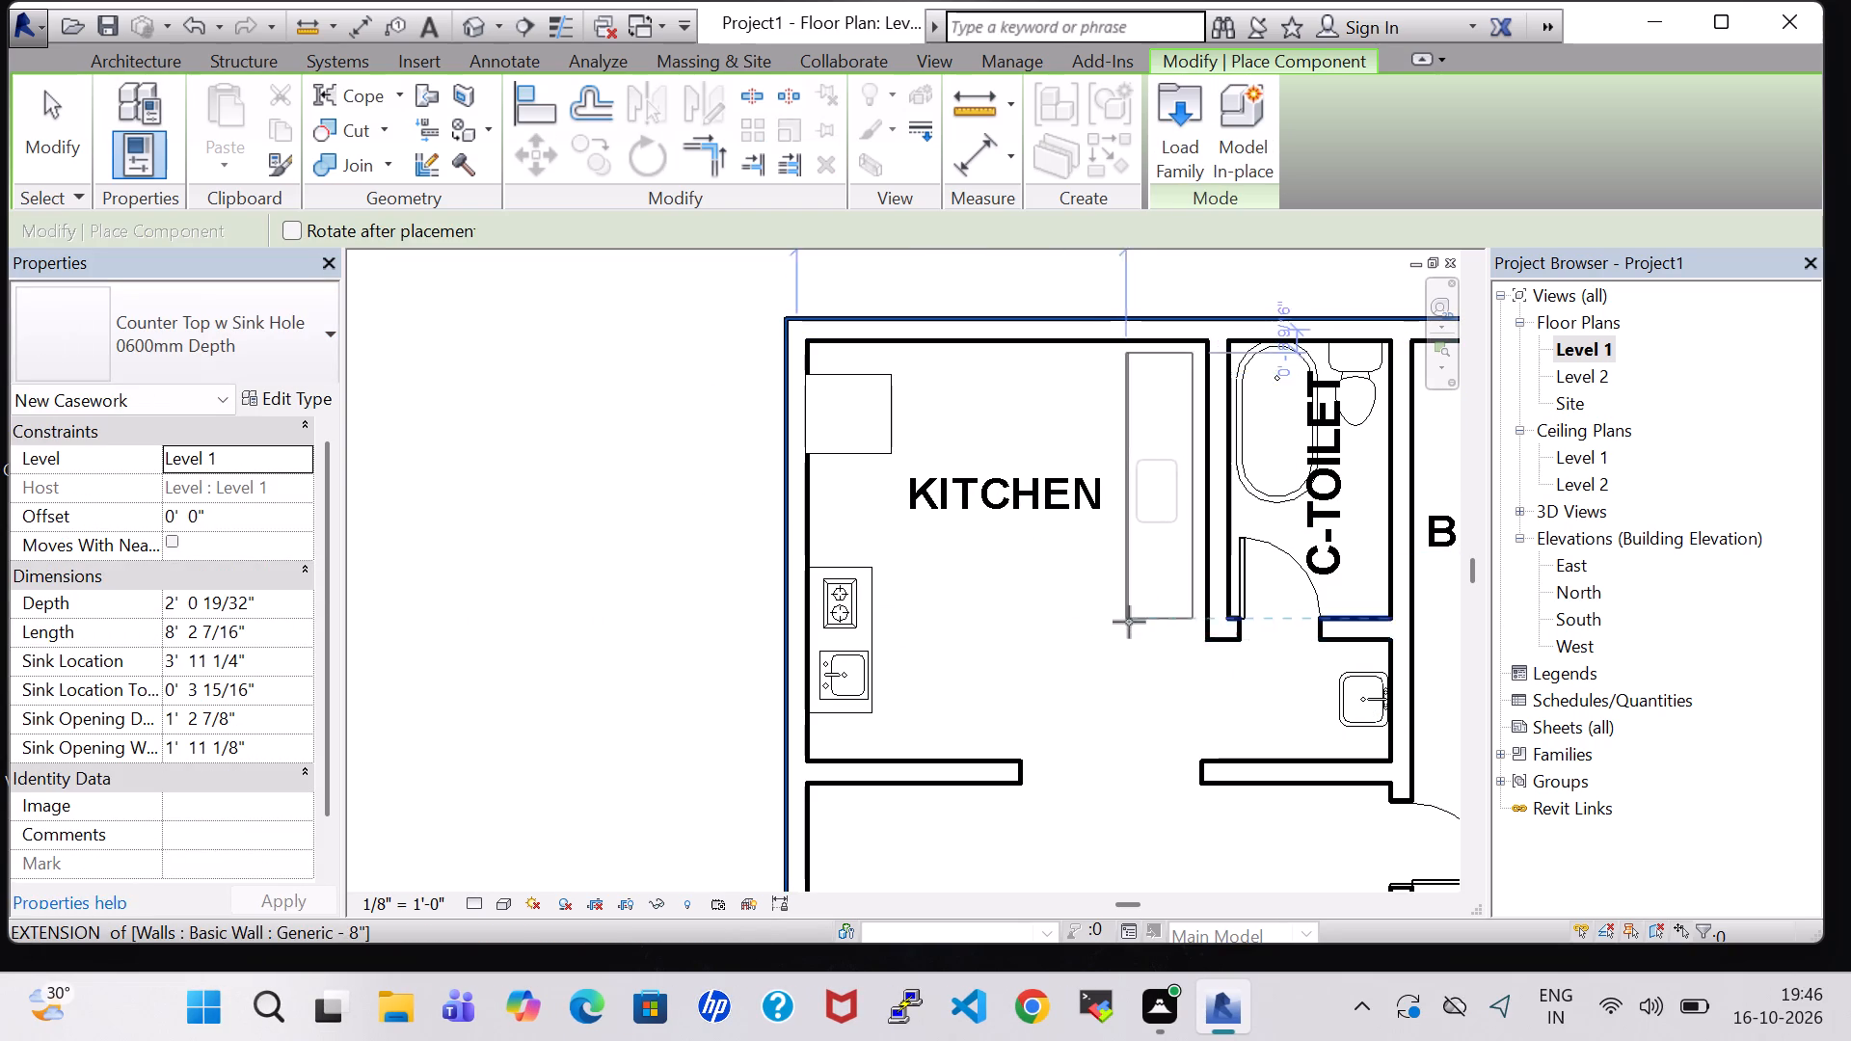
click(1129, 622)
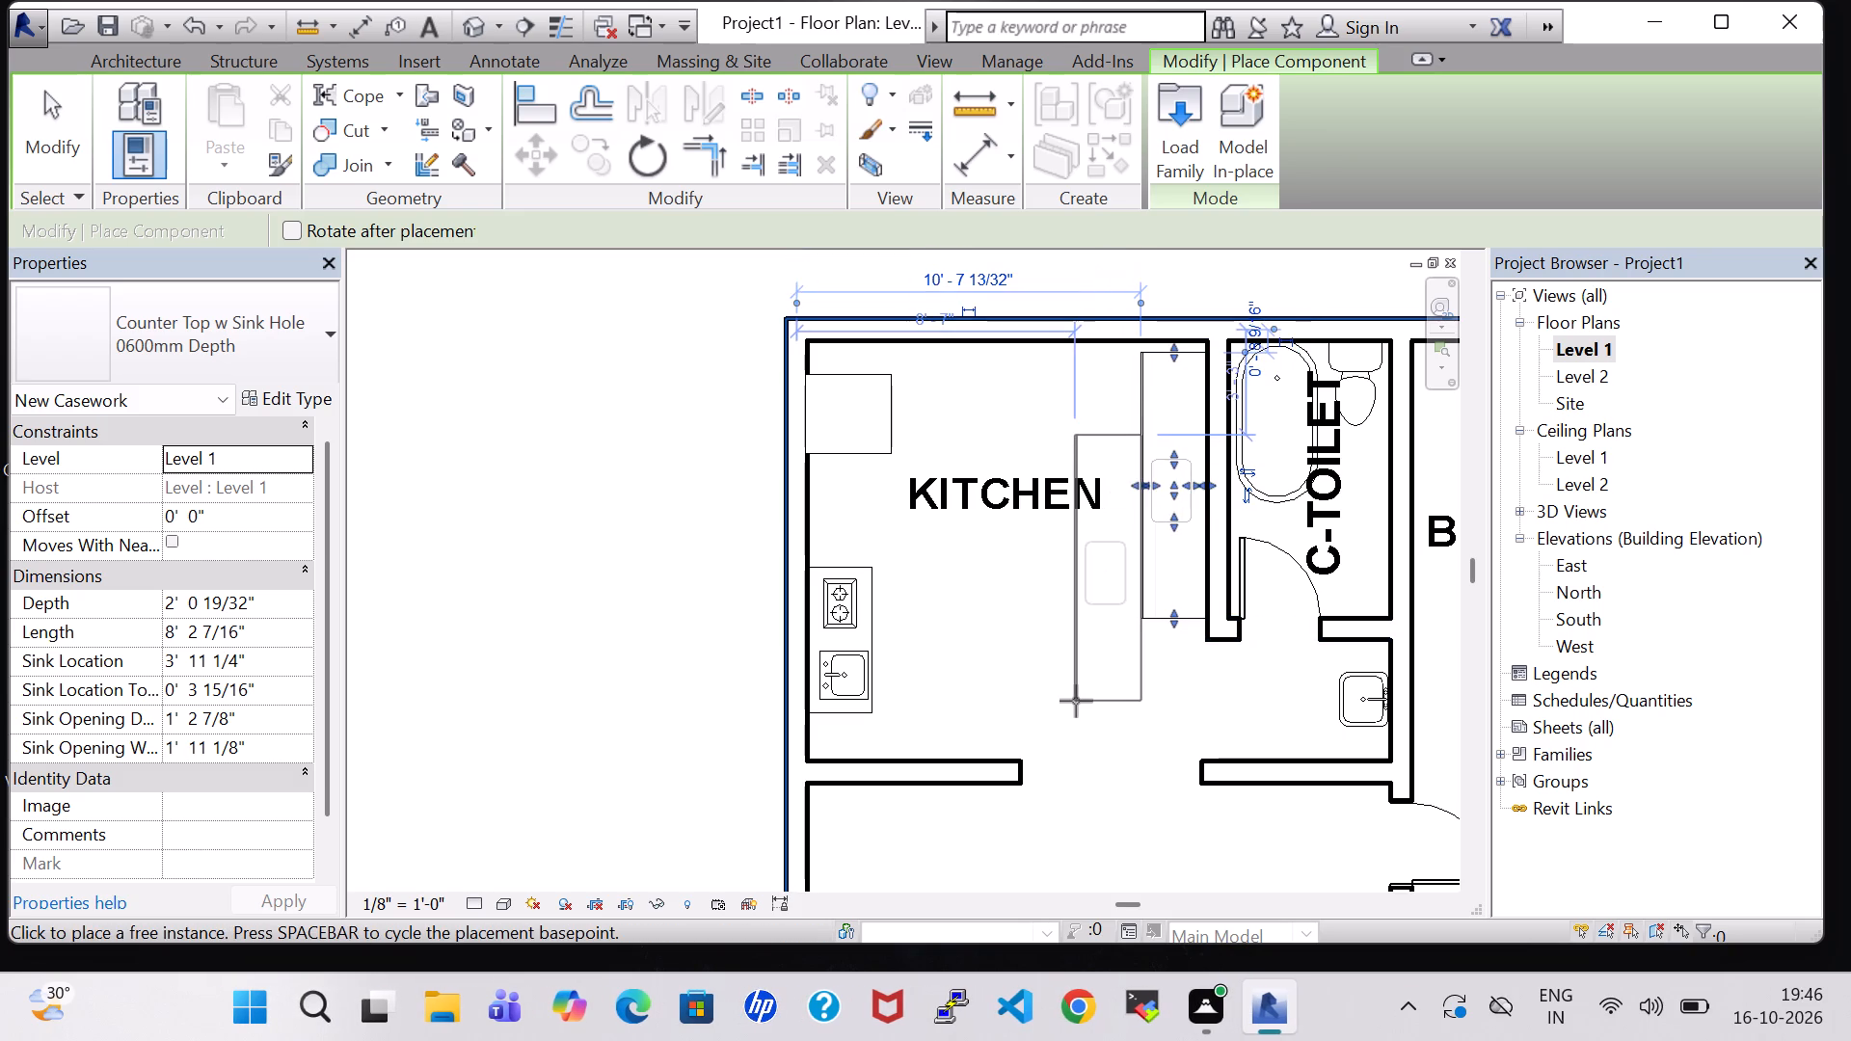
key(Escape)
key(Escape)
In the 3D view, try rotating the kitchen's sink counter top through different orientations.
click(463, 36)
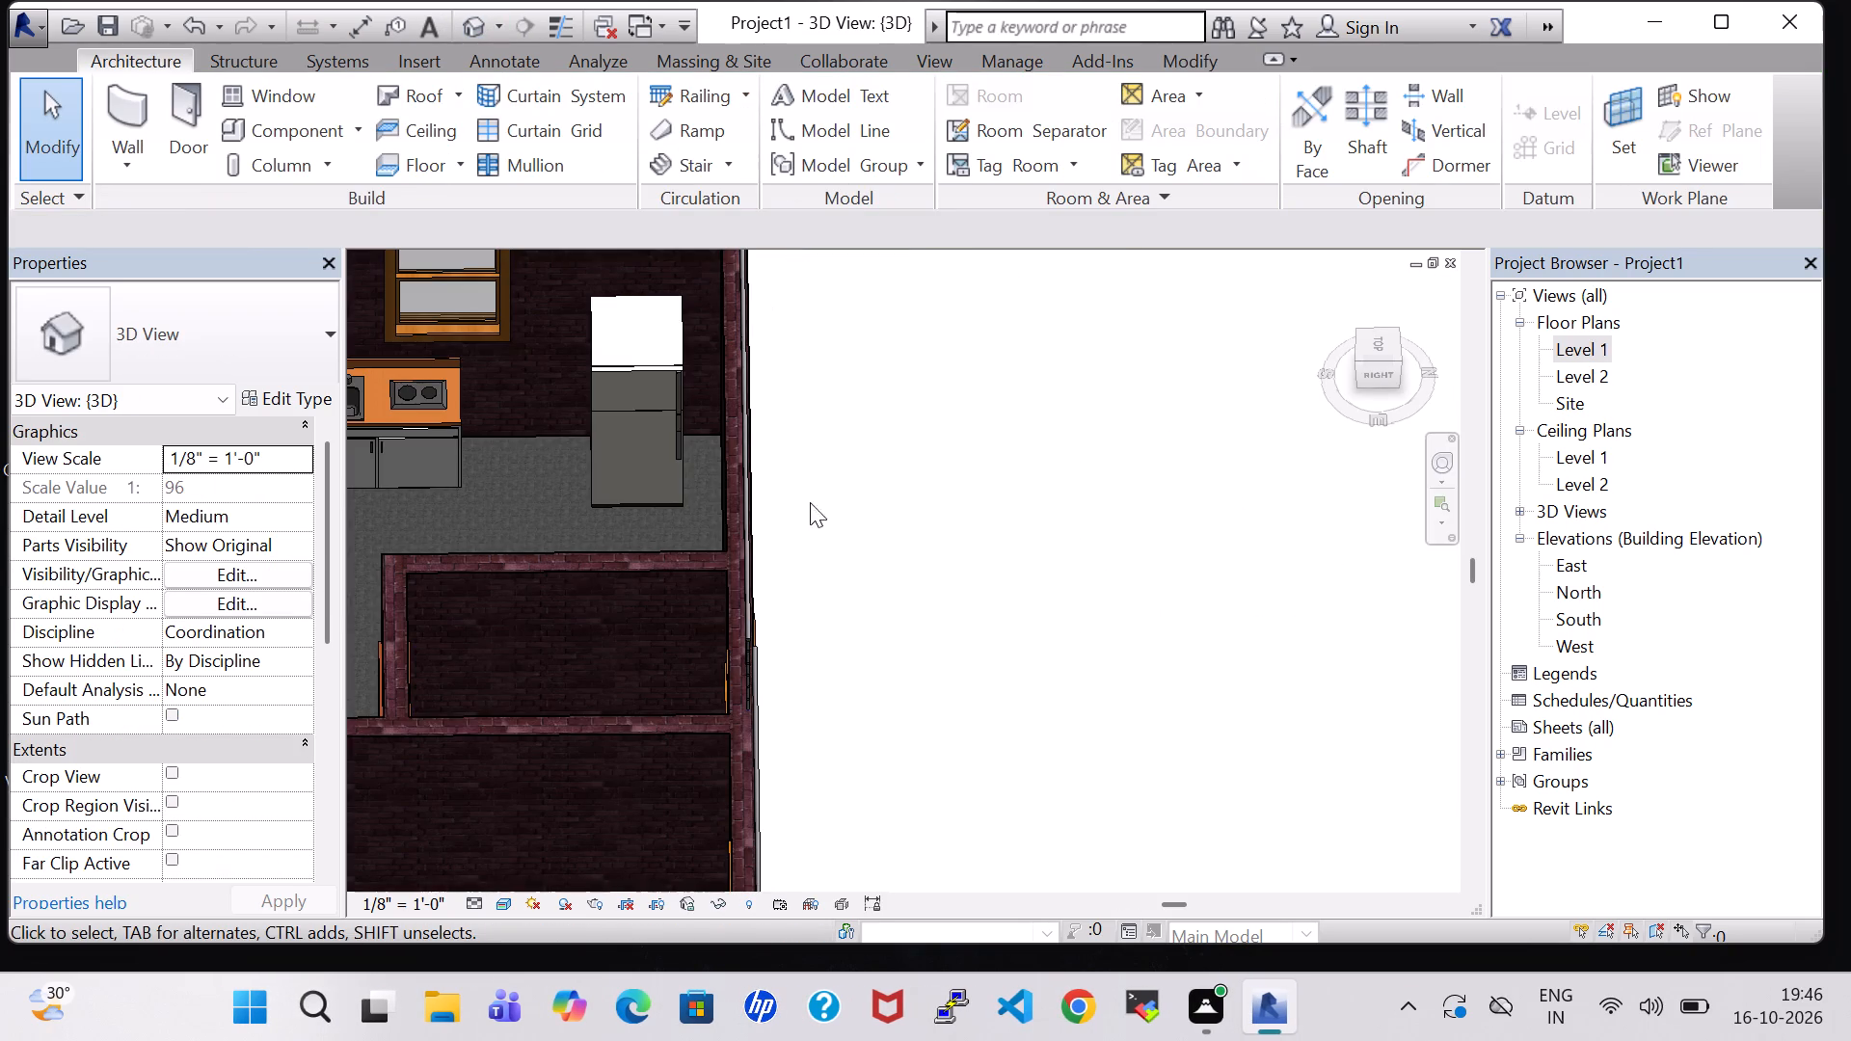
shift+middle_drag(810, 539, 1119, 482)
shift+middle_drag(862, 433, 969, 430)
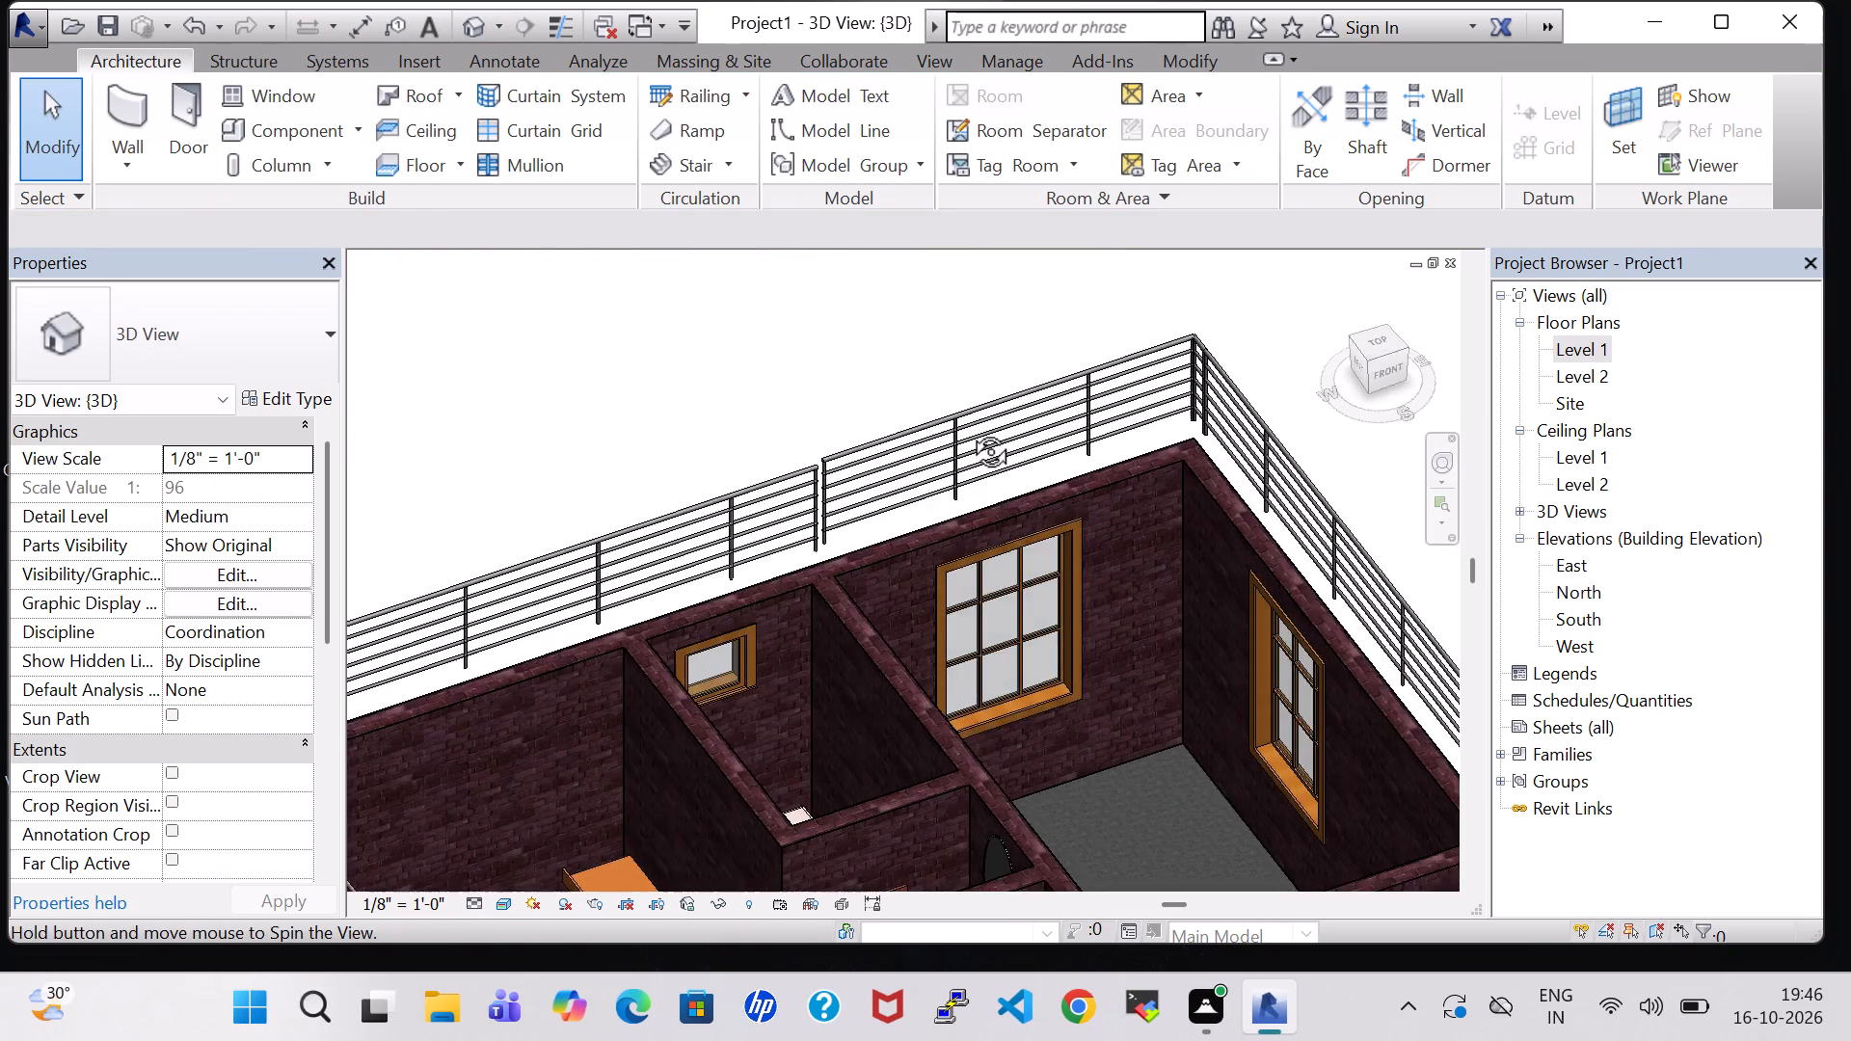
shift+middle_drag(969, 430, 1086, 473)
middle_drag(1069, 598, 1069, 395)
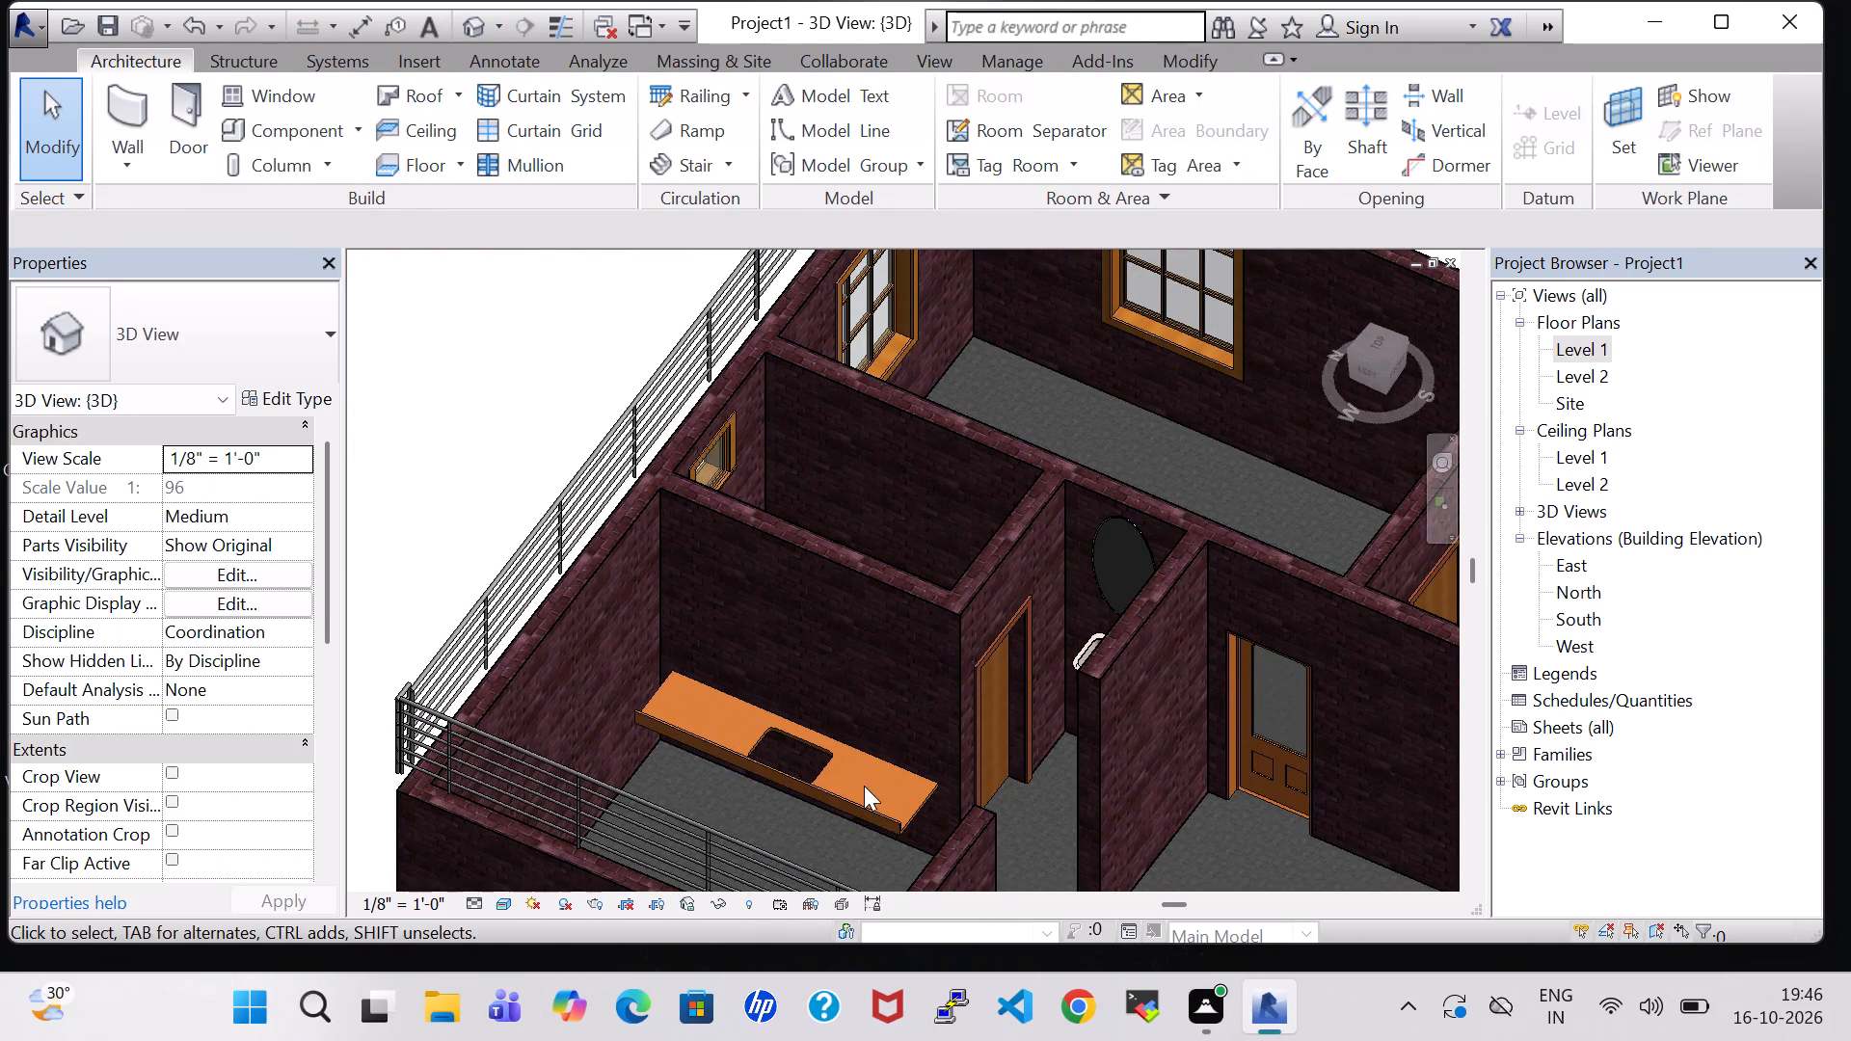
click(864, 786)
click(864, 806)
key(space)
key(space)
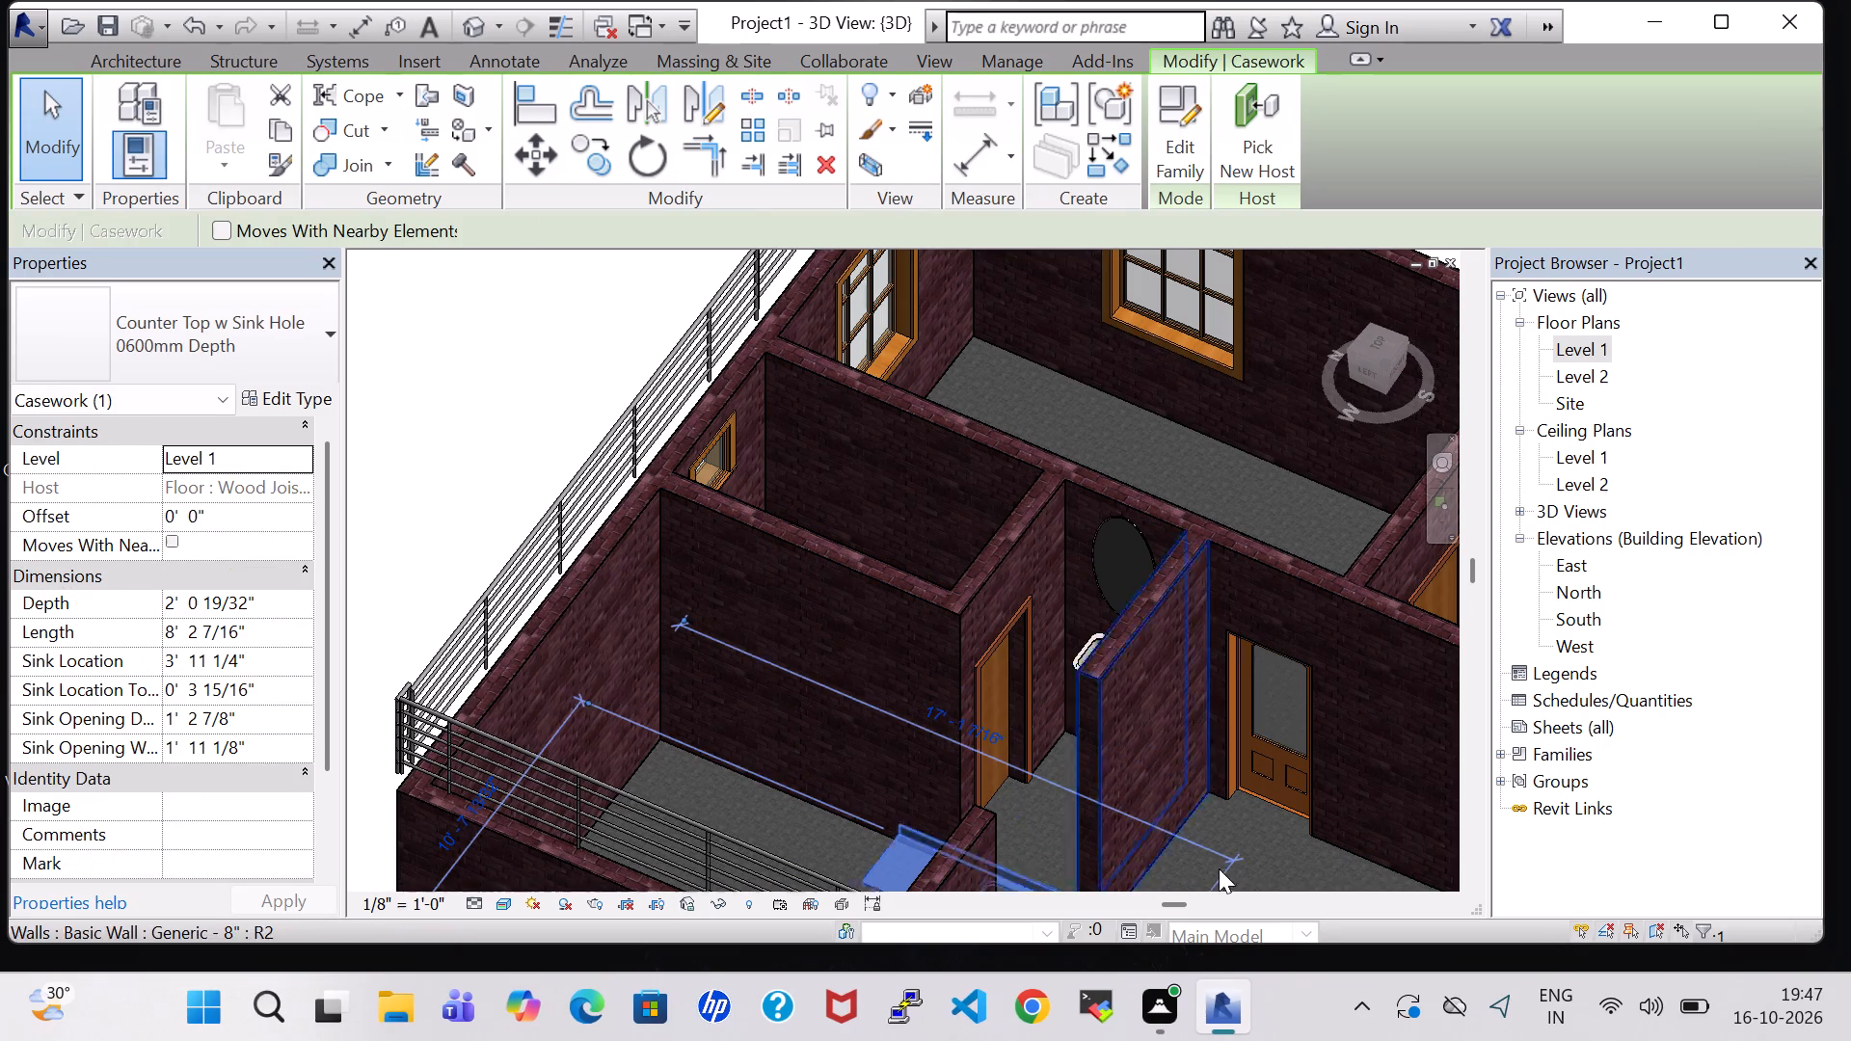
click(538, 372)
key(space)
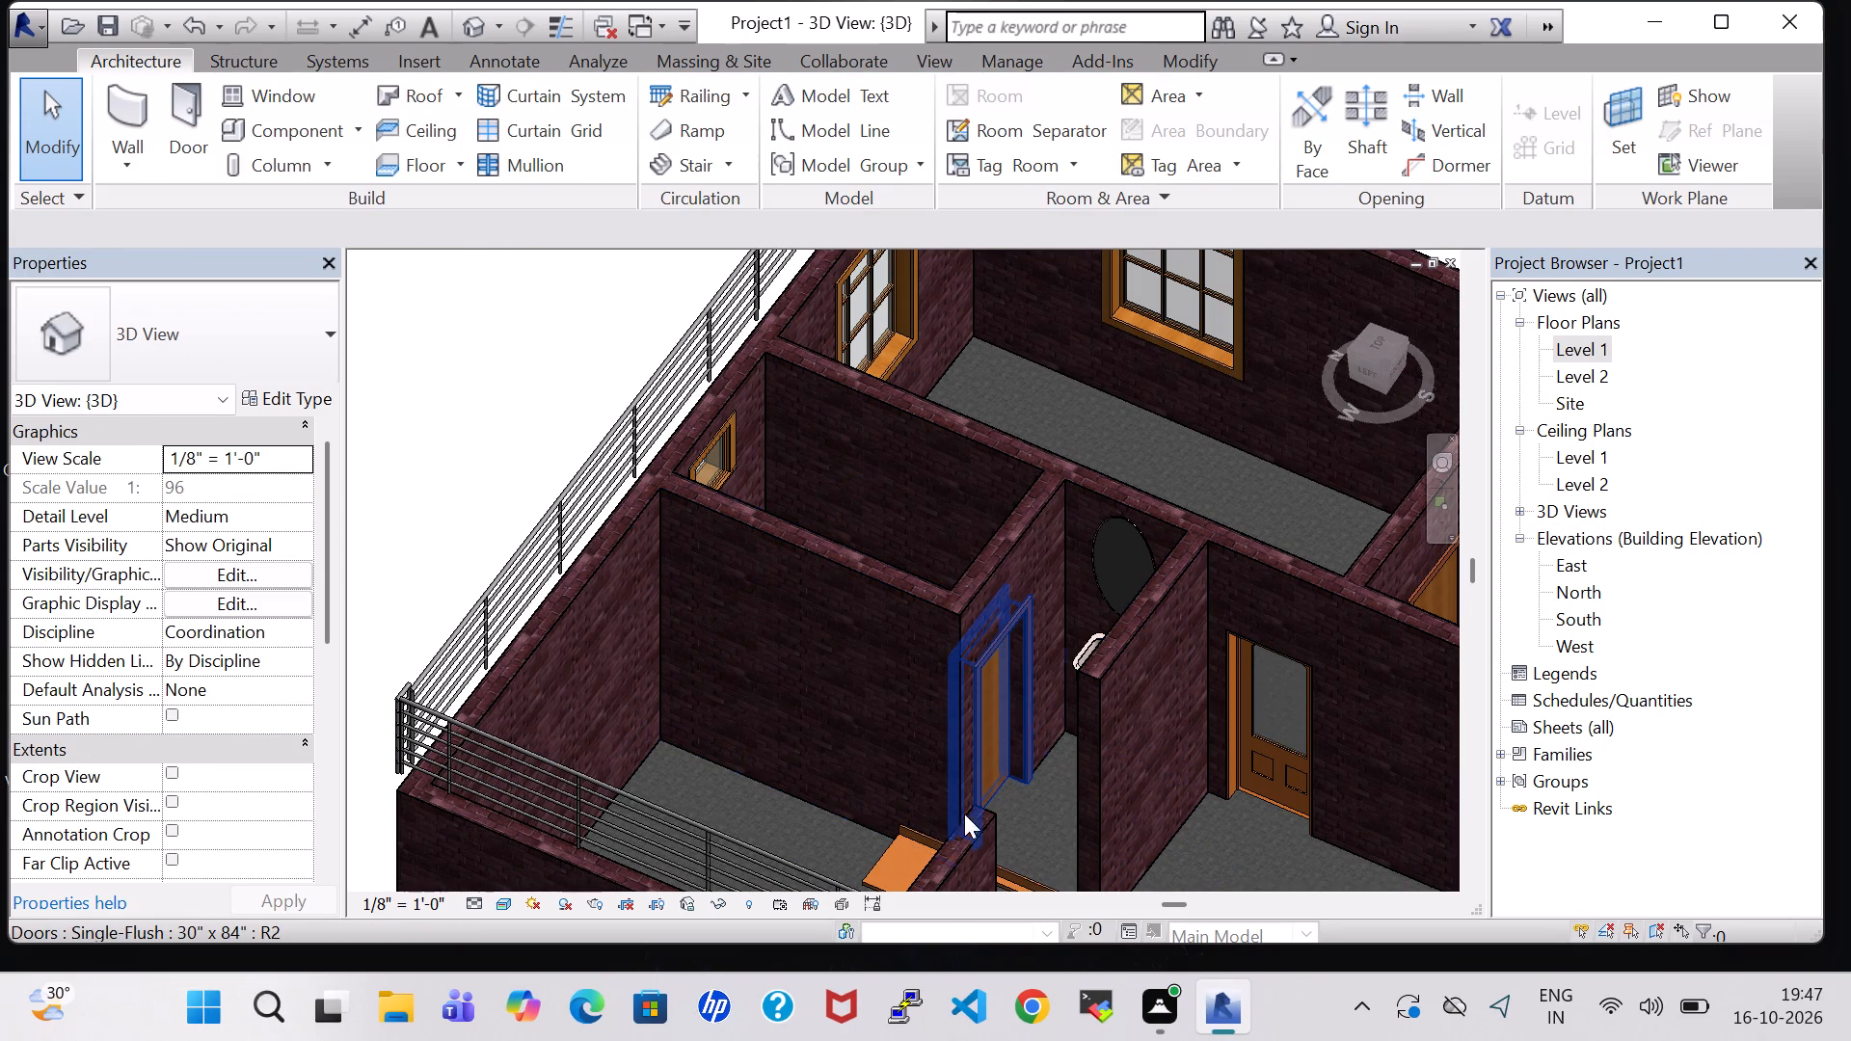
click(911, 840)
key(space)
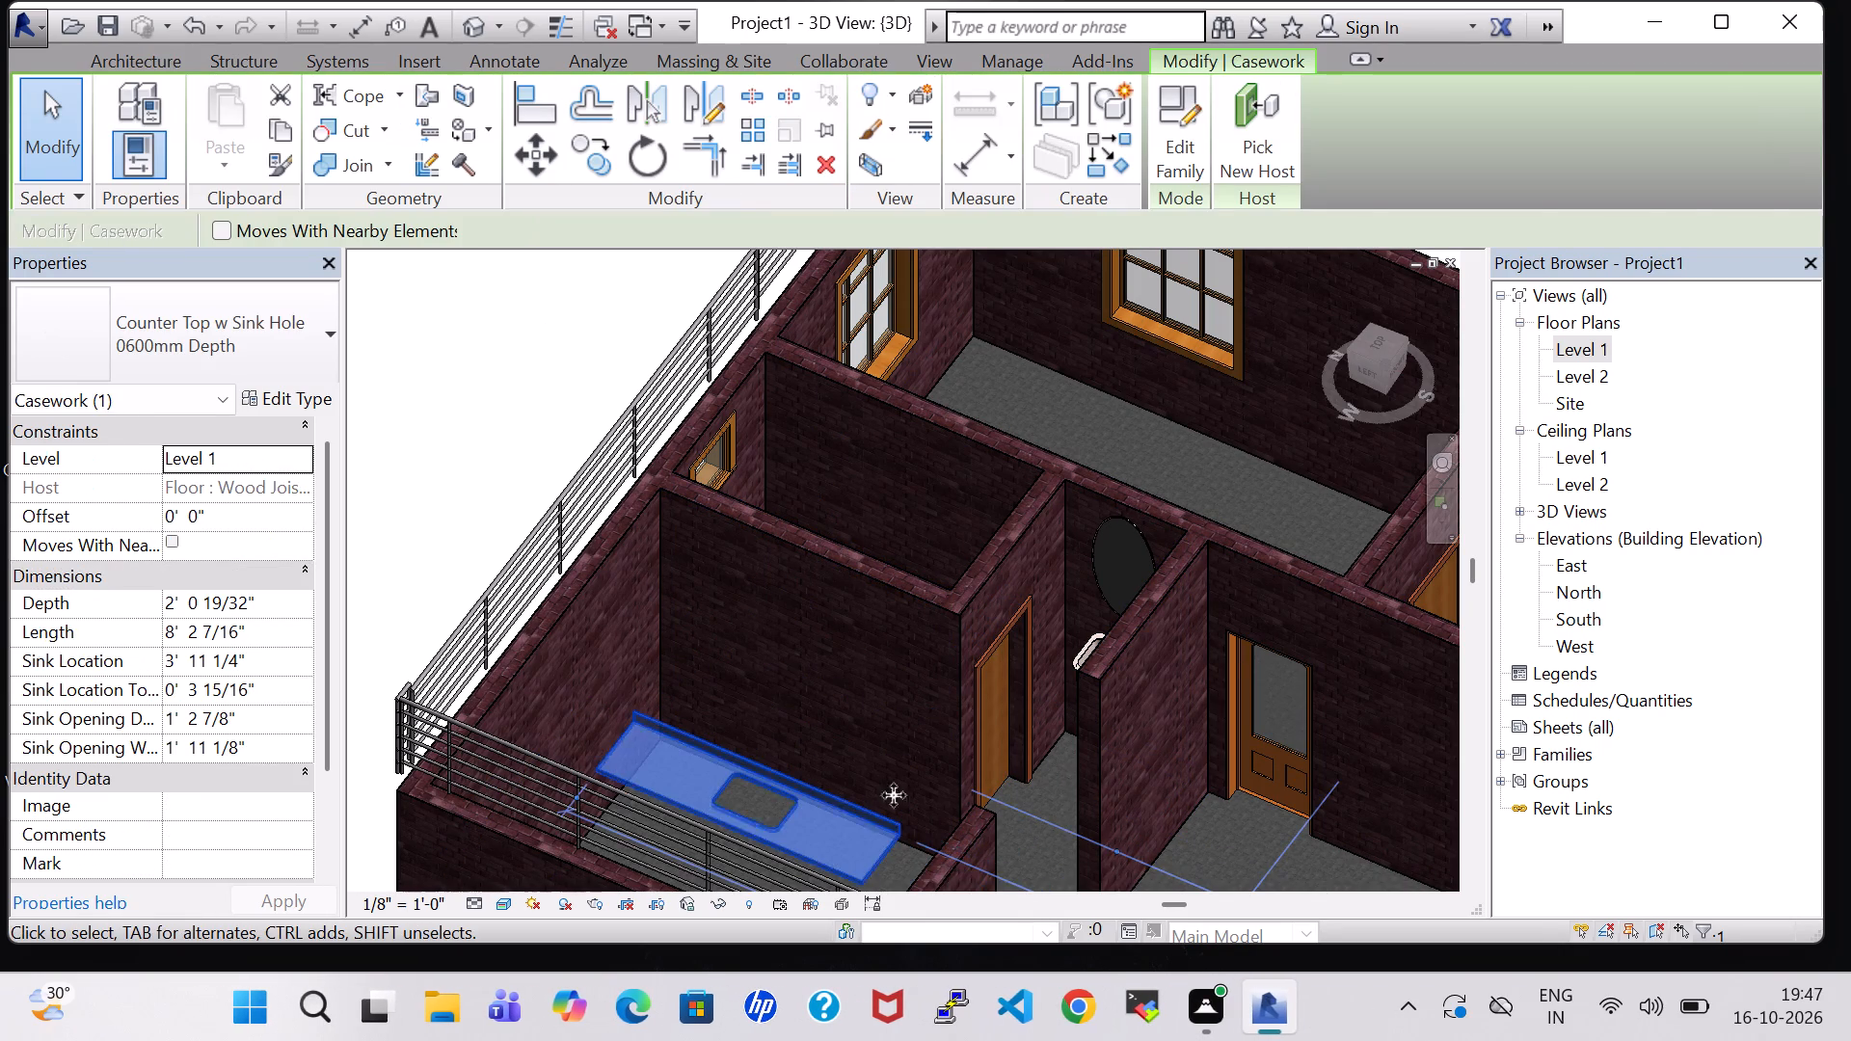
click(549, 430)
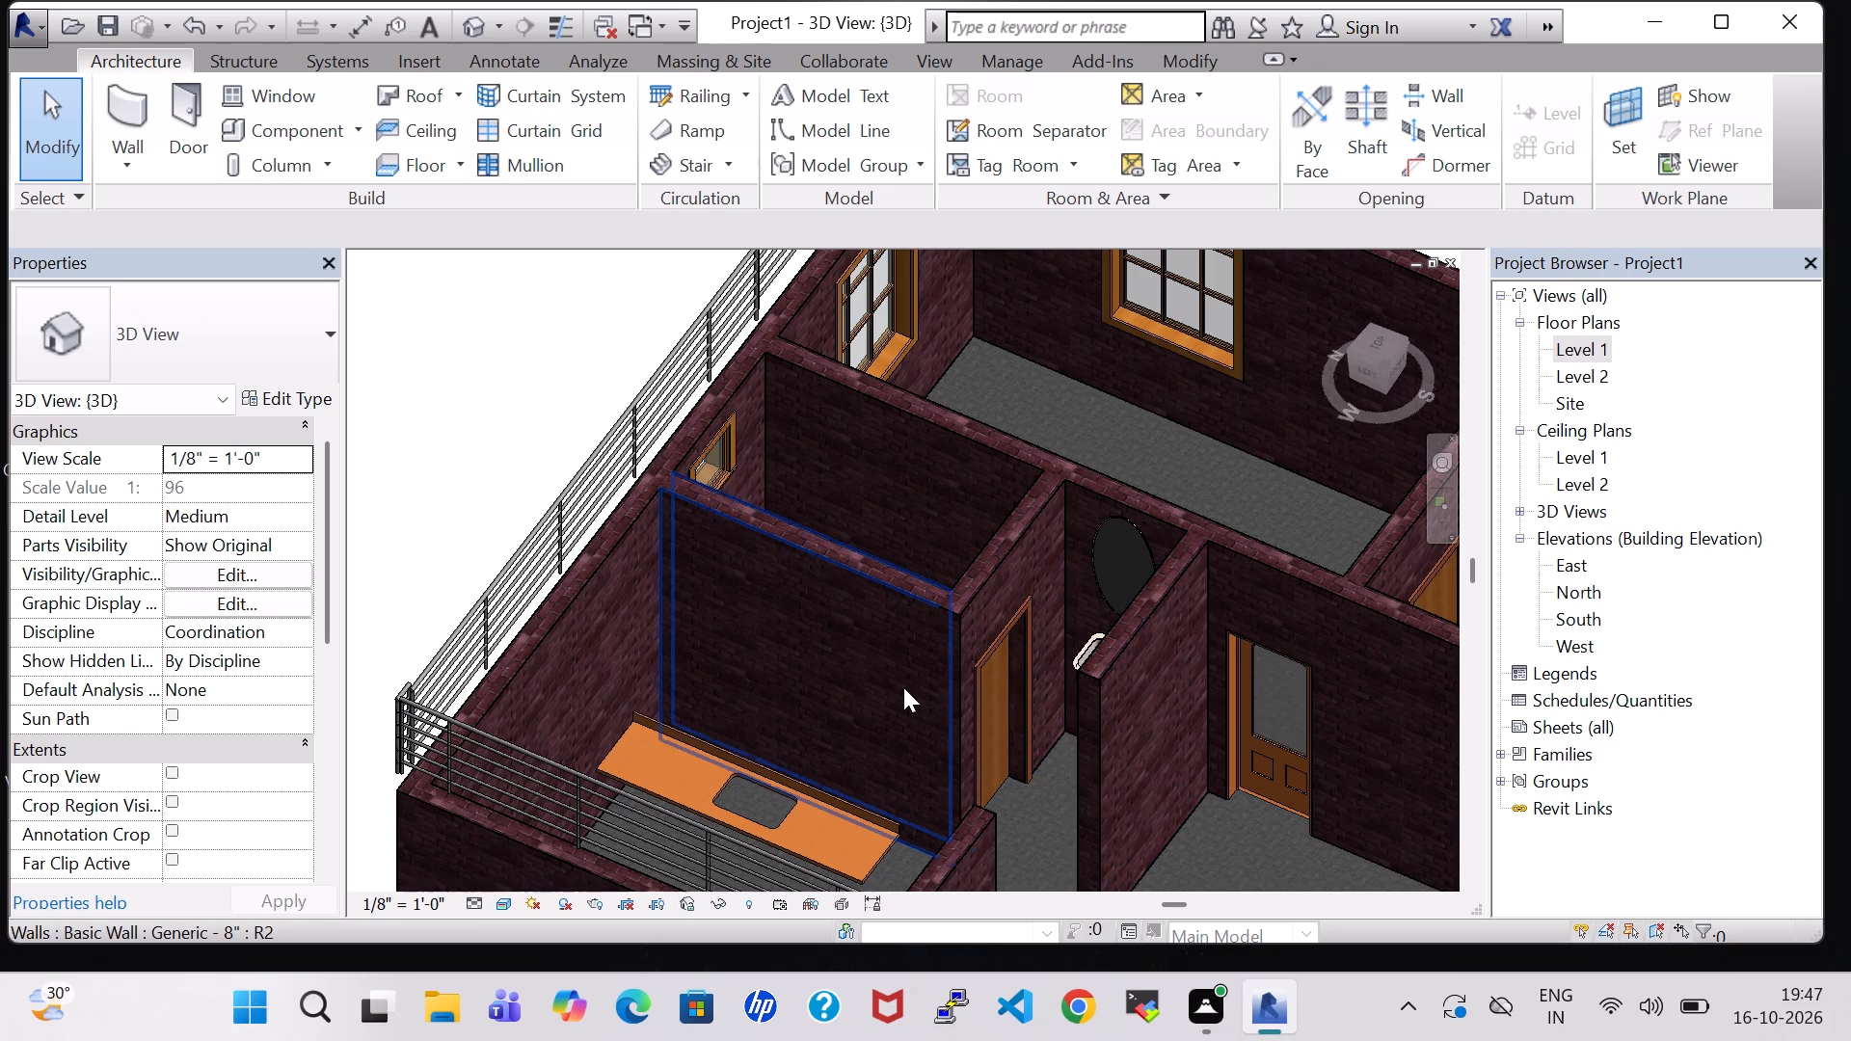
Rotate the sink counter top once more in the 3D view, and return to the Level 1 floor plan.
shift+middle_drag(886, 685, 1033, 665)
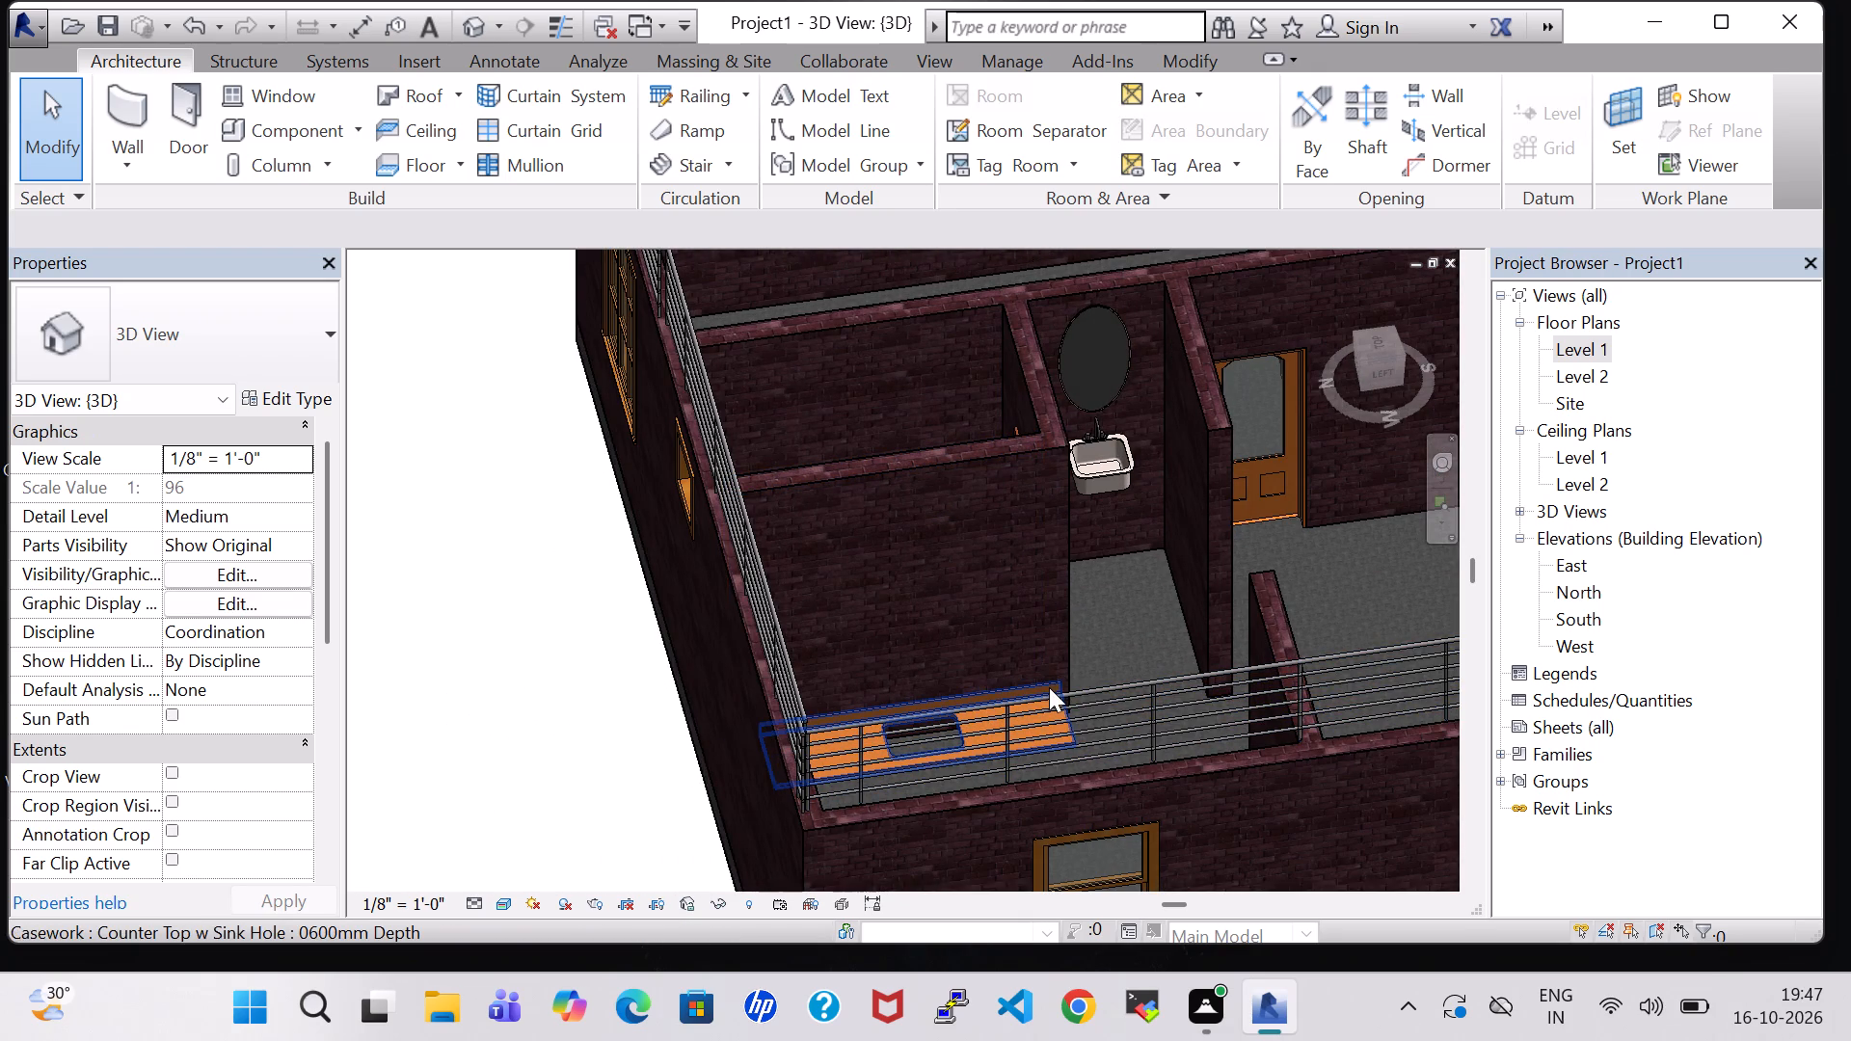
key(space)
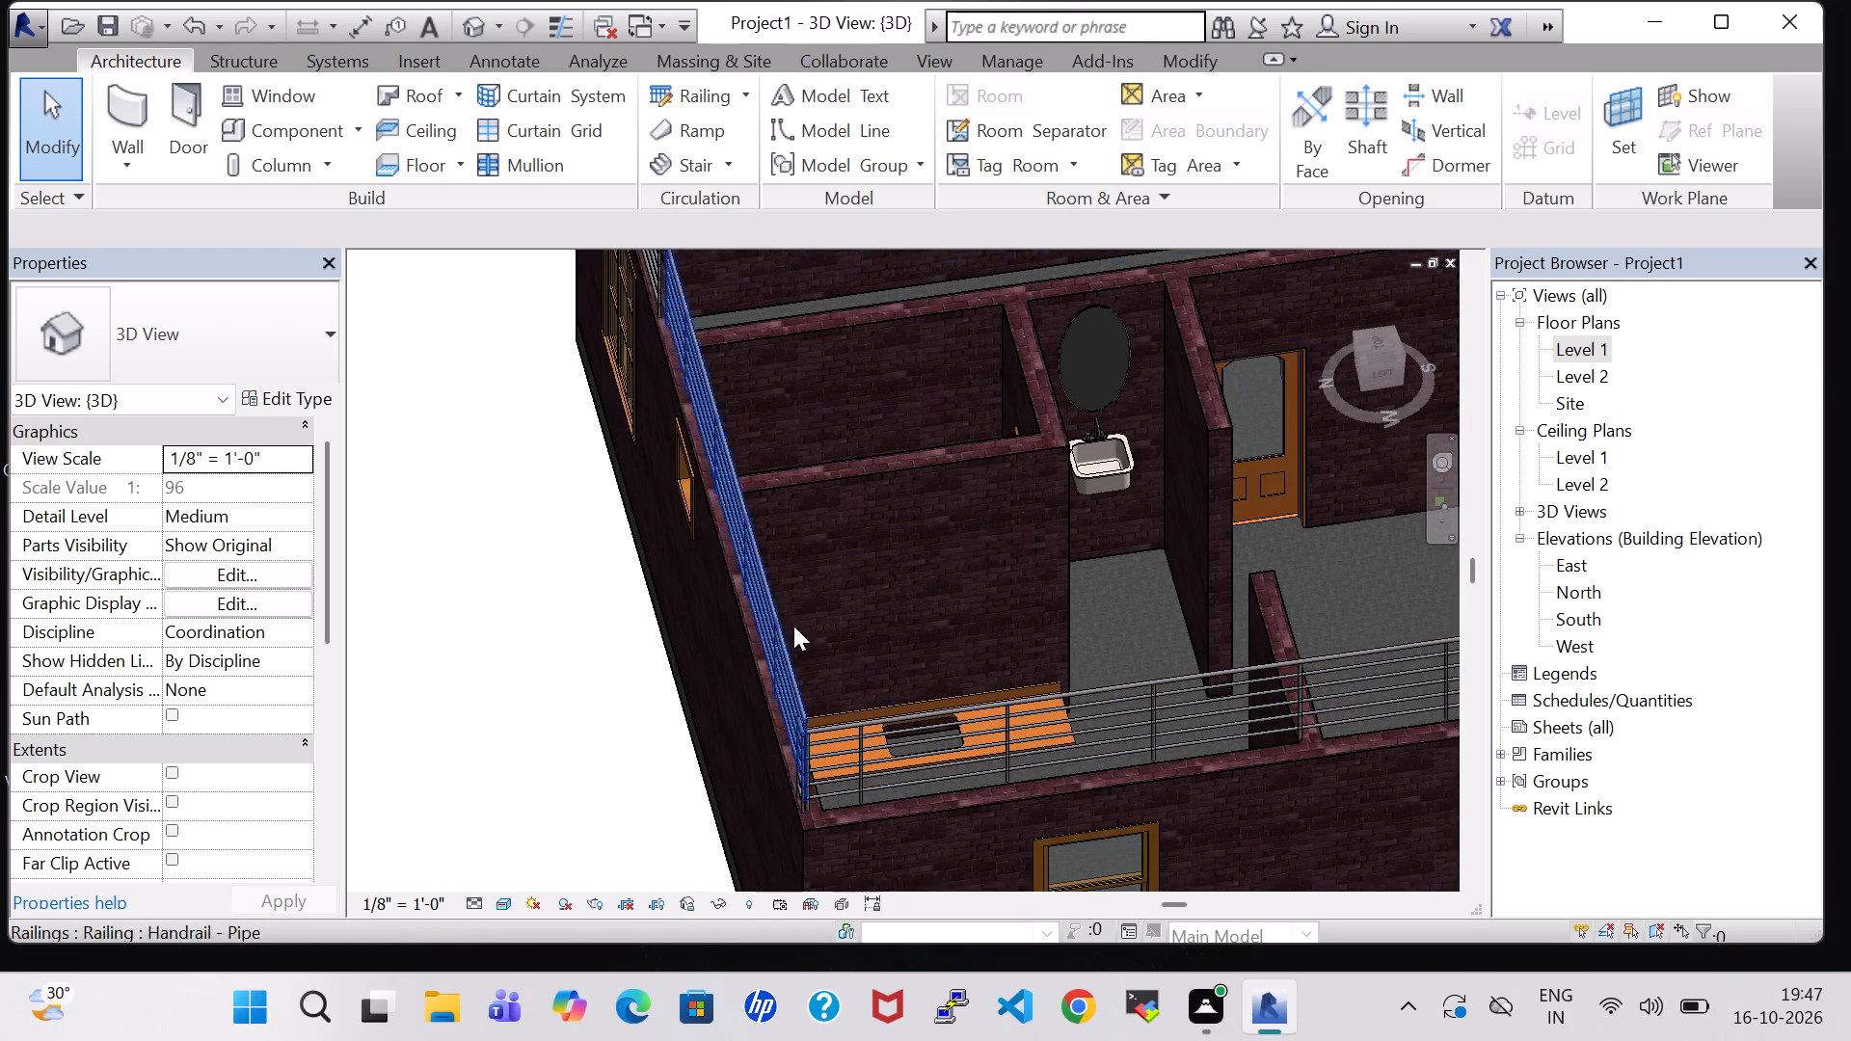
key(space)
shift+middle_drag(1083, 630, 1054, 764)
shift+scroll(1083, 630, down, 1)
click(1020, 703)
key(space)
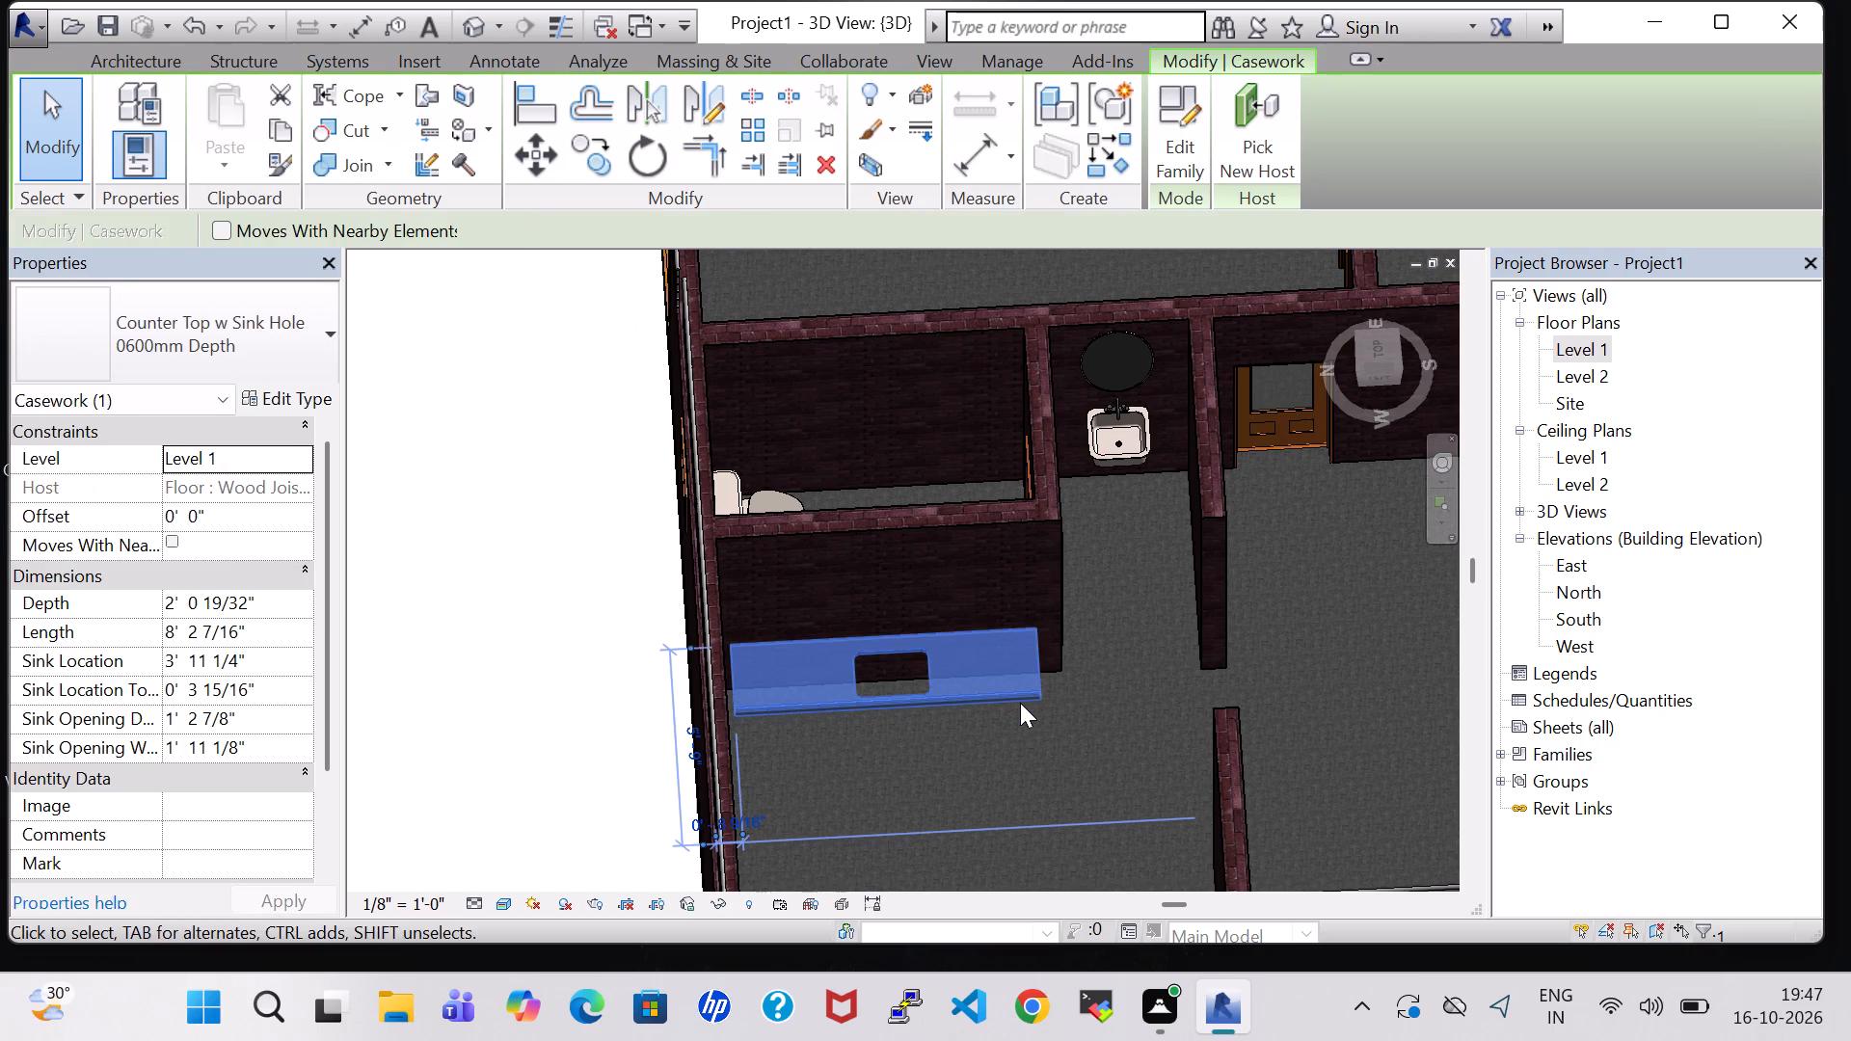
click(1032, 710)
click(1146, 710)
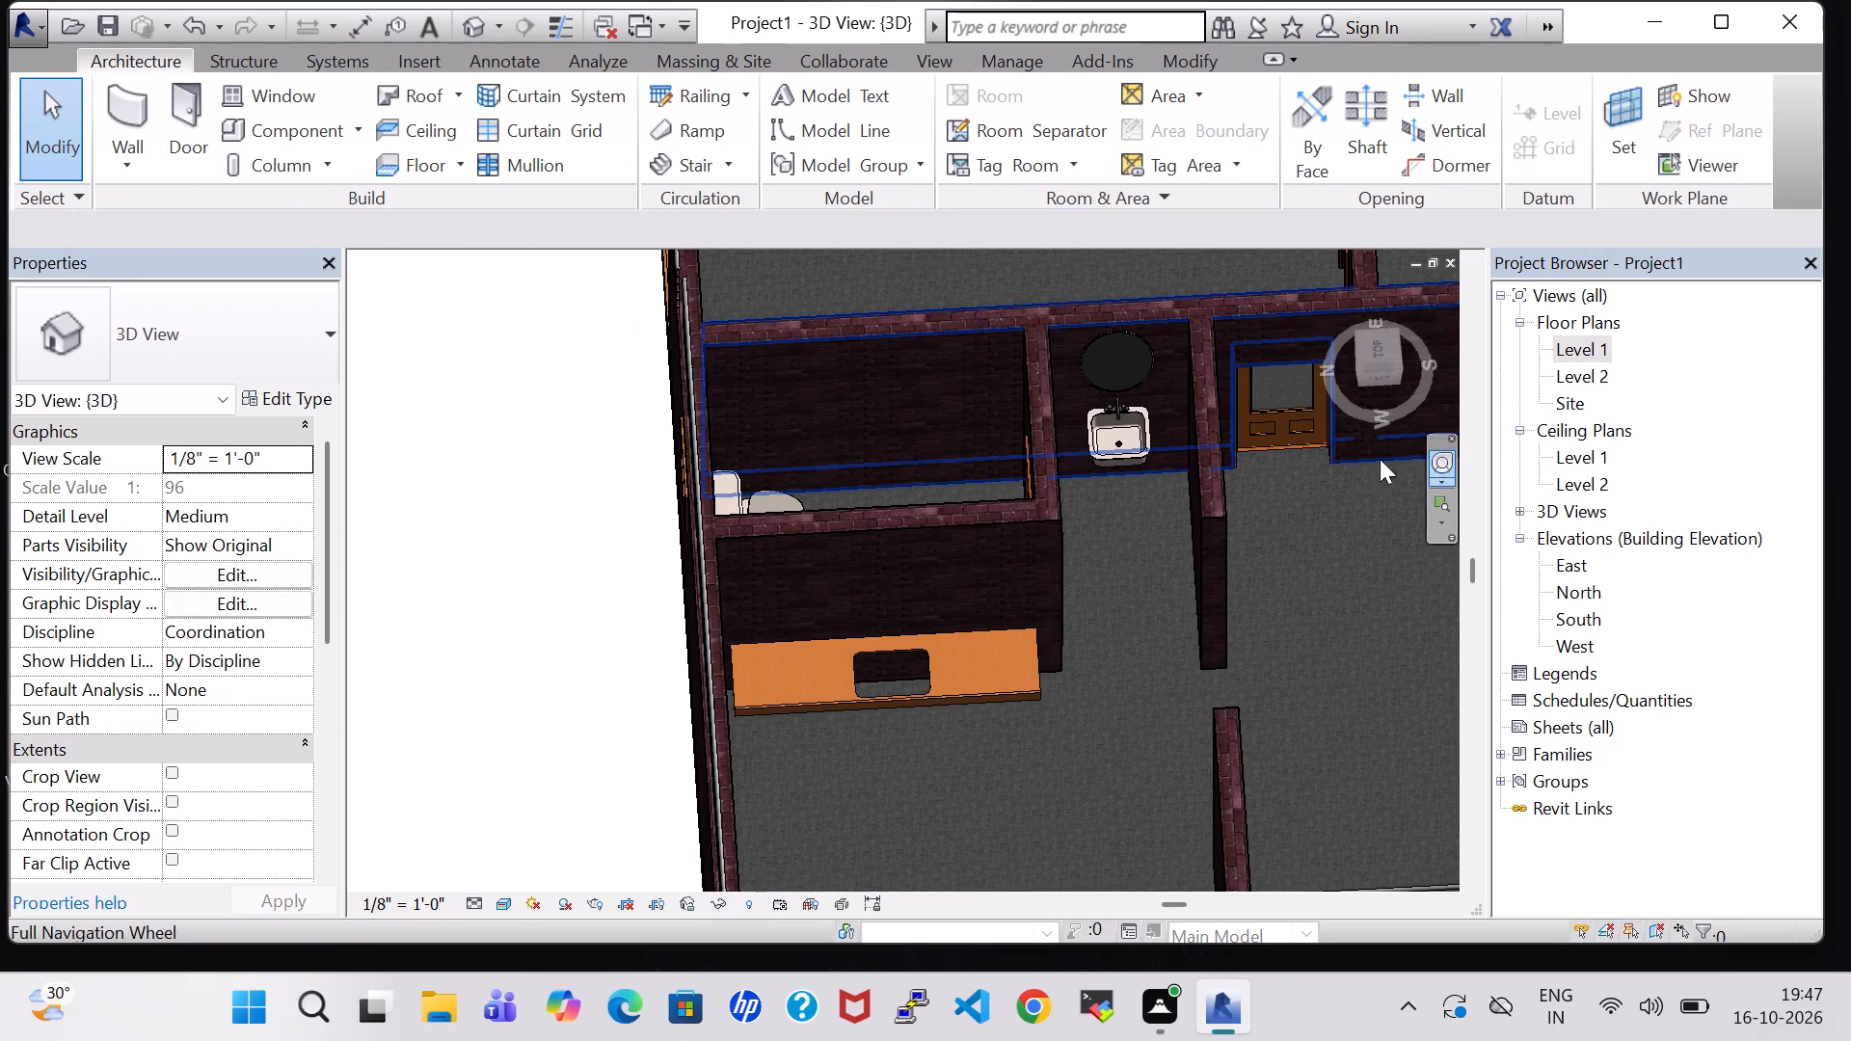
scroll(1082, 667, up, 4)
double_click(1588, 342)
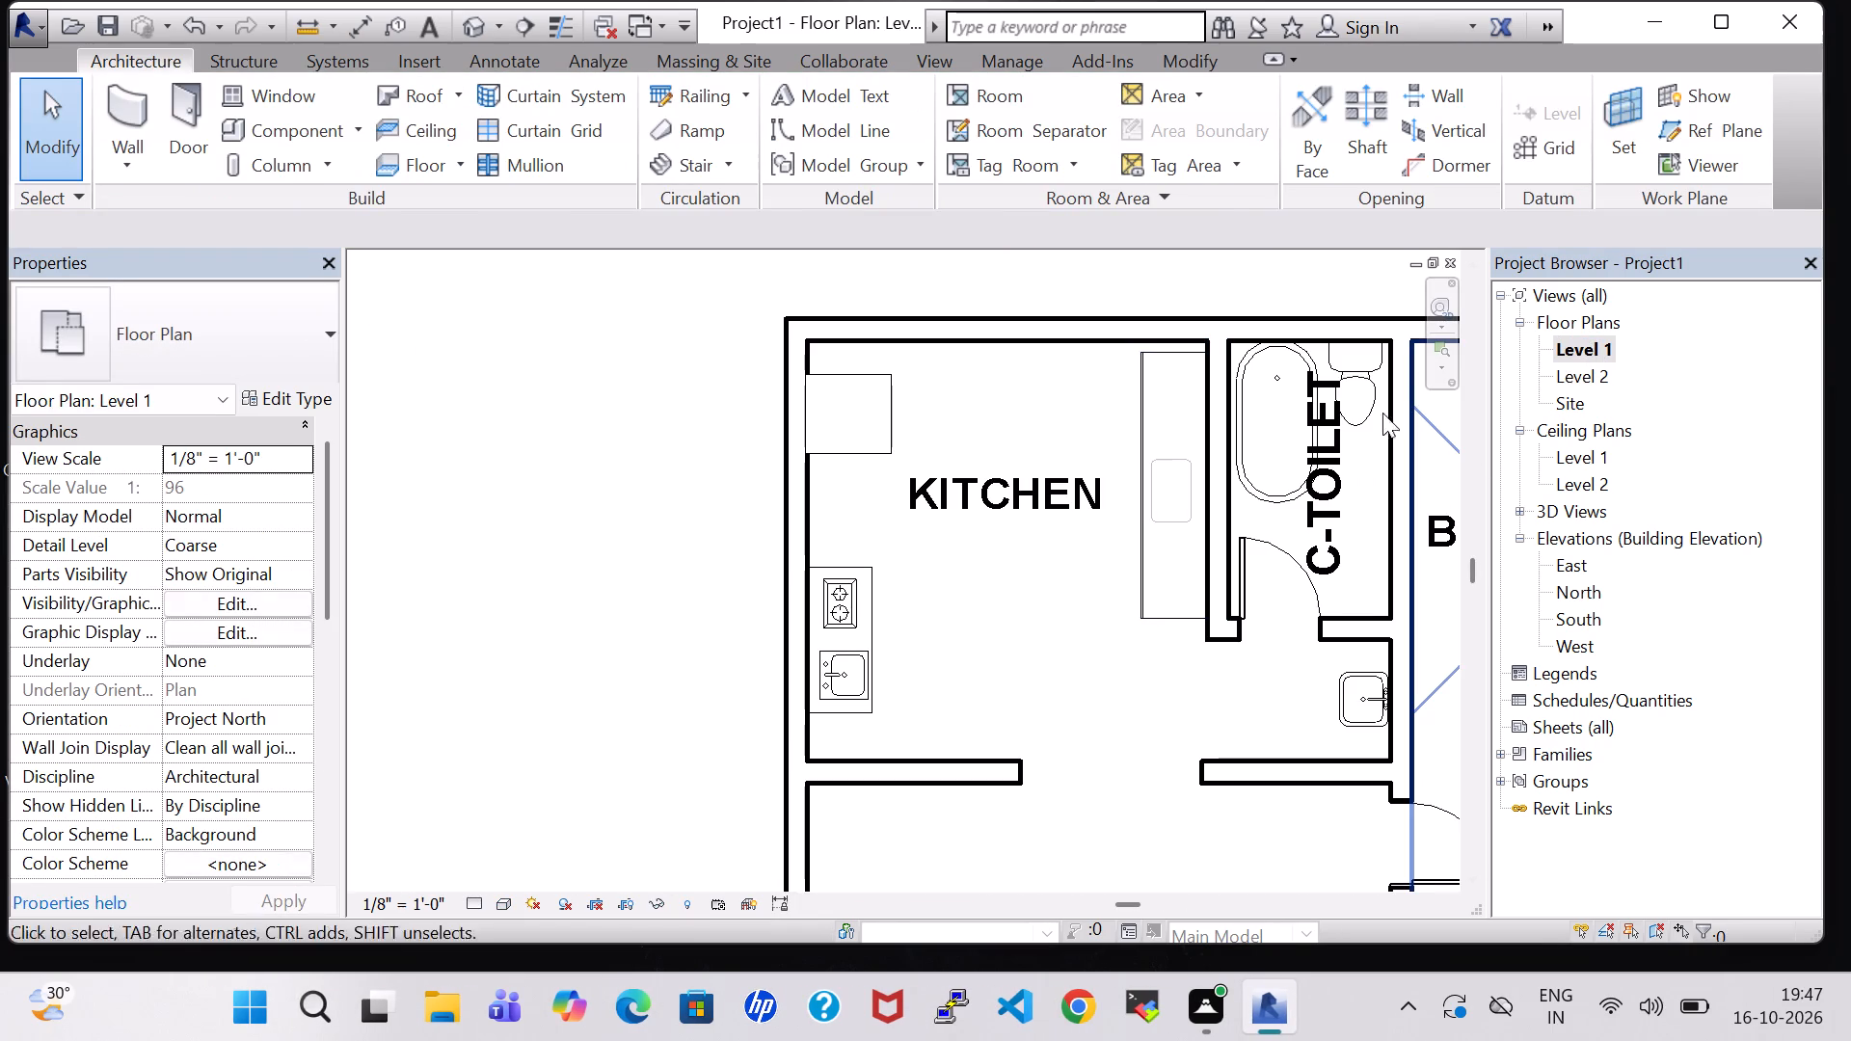
Set the offset of the kitchen's sink counter top along the C-TOILET wall to 2' 0".
click(1174, 578)
click(1154, 578)
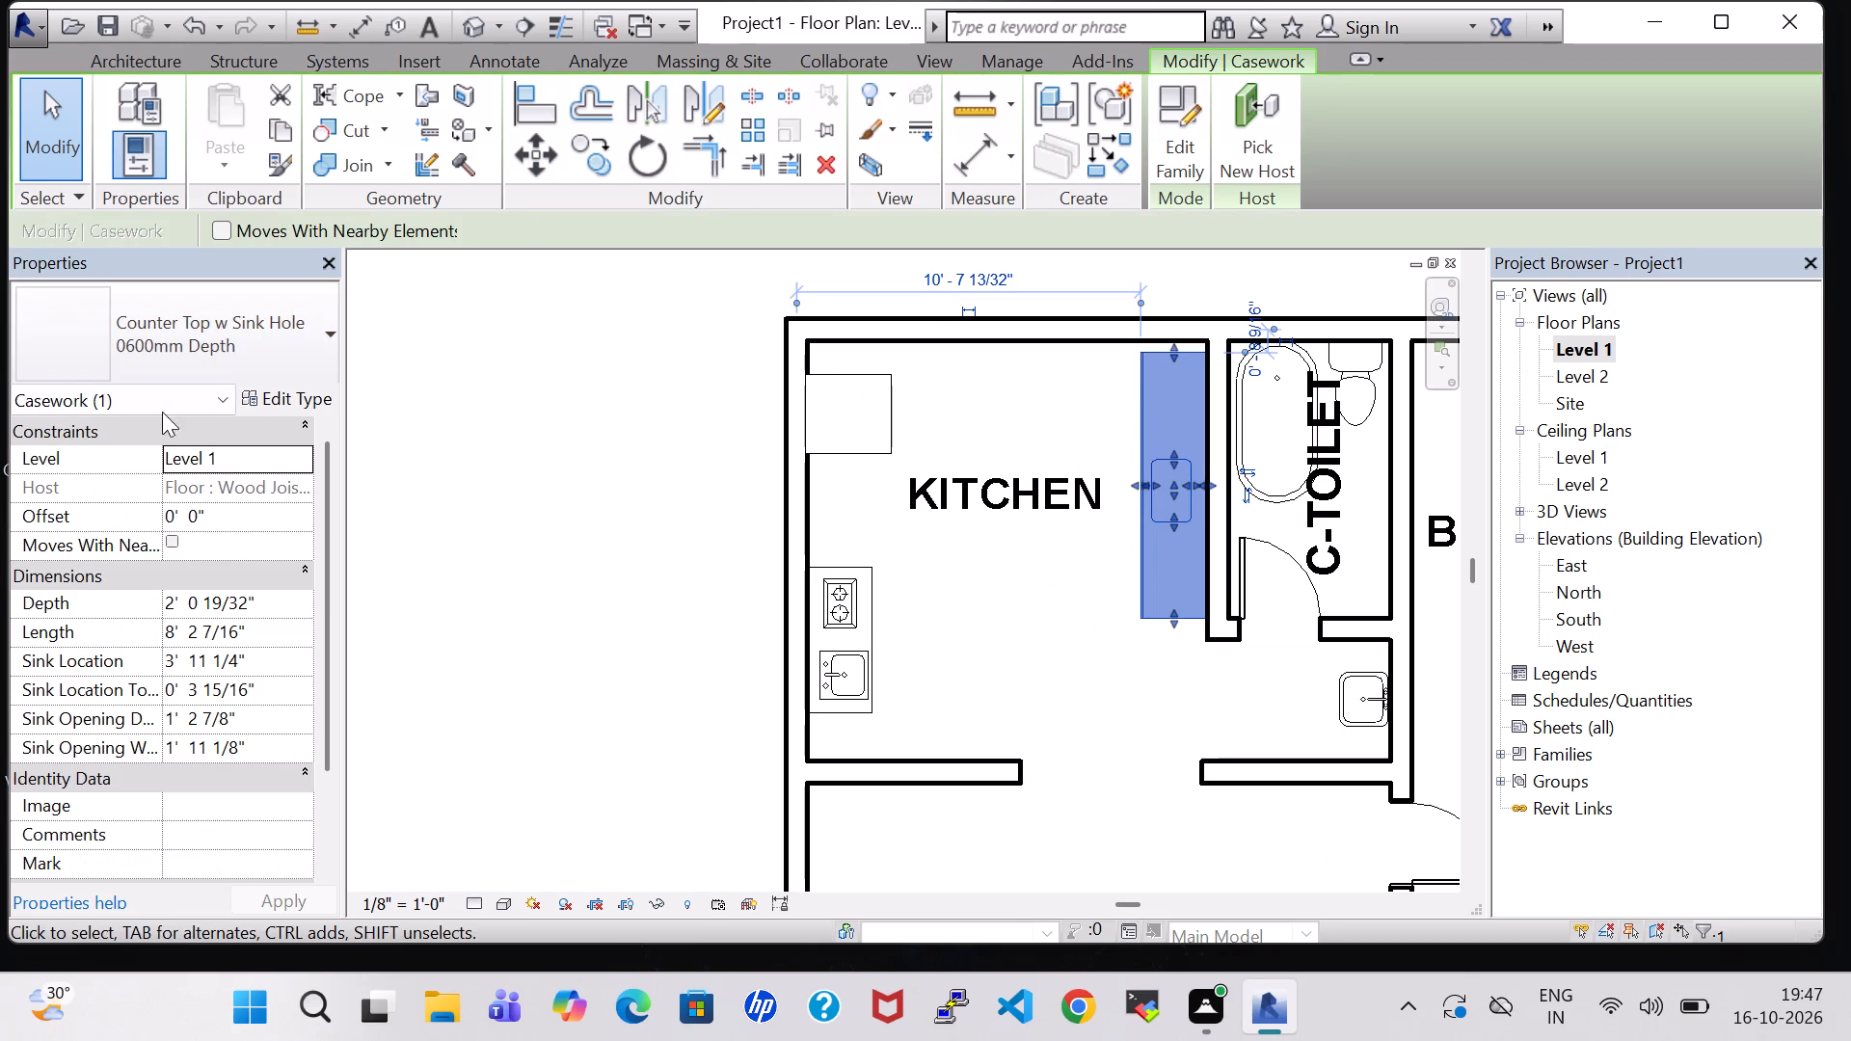
click(174, 519)
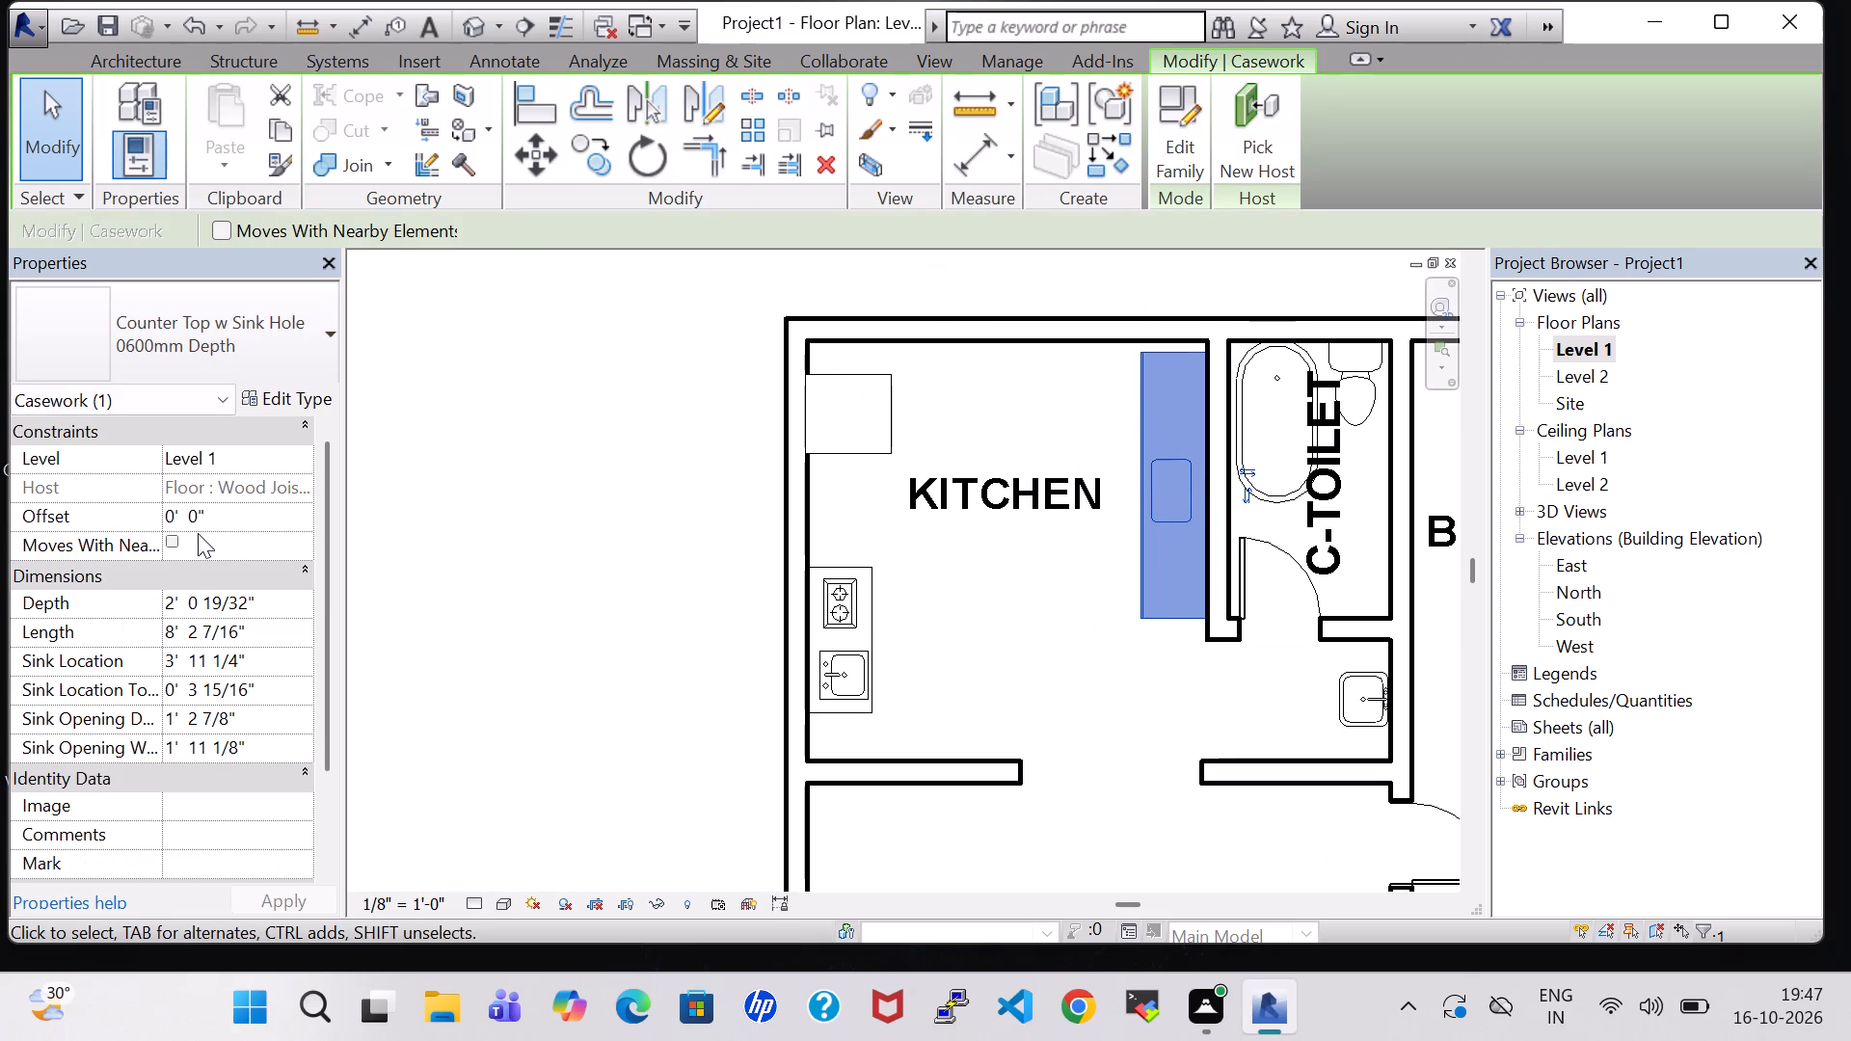
key(Right)
key(BackSpace)
key(2)
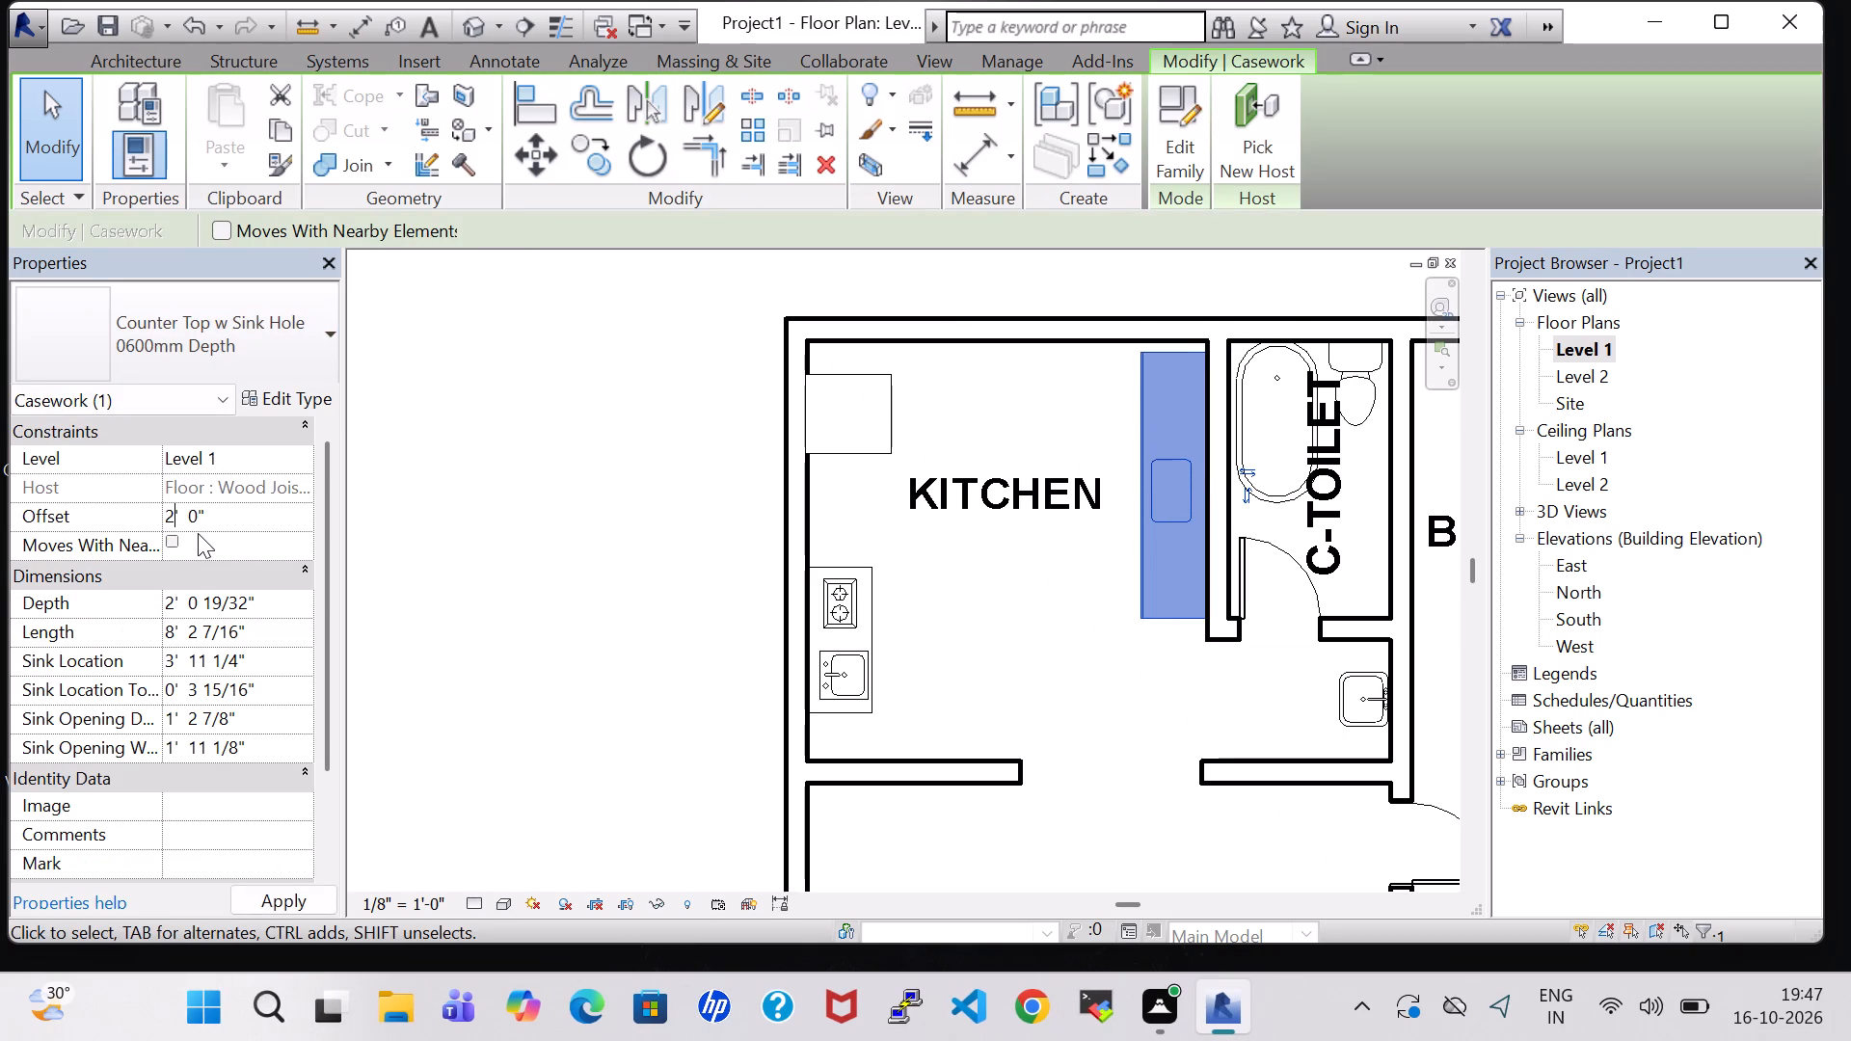
key(Return)
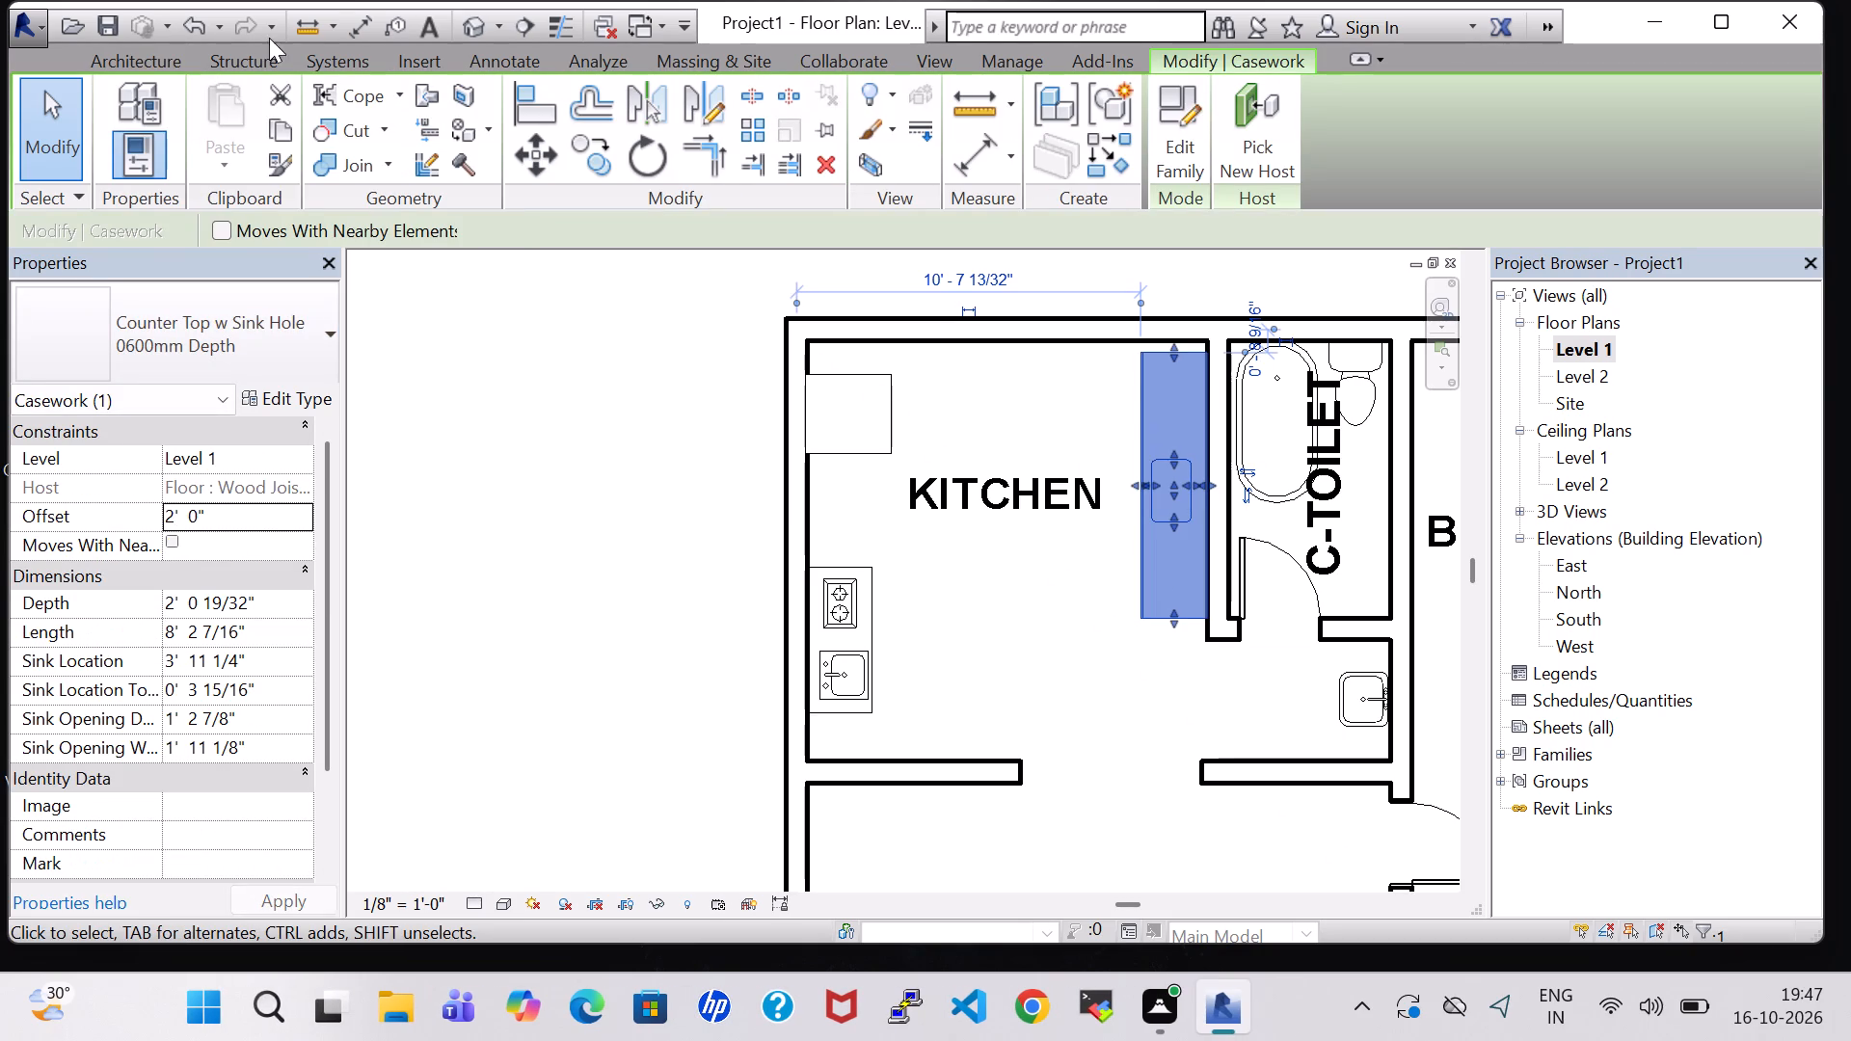
In the 3D view, load the Microwave family from the Domestic folder of the Specialty Equipment library for placement.
click(470, 37)
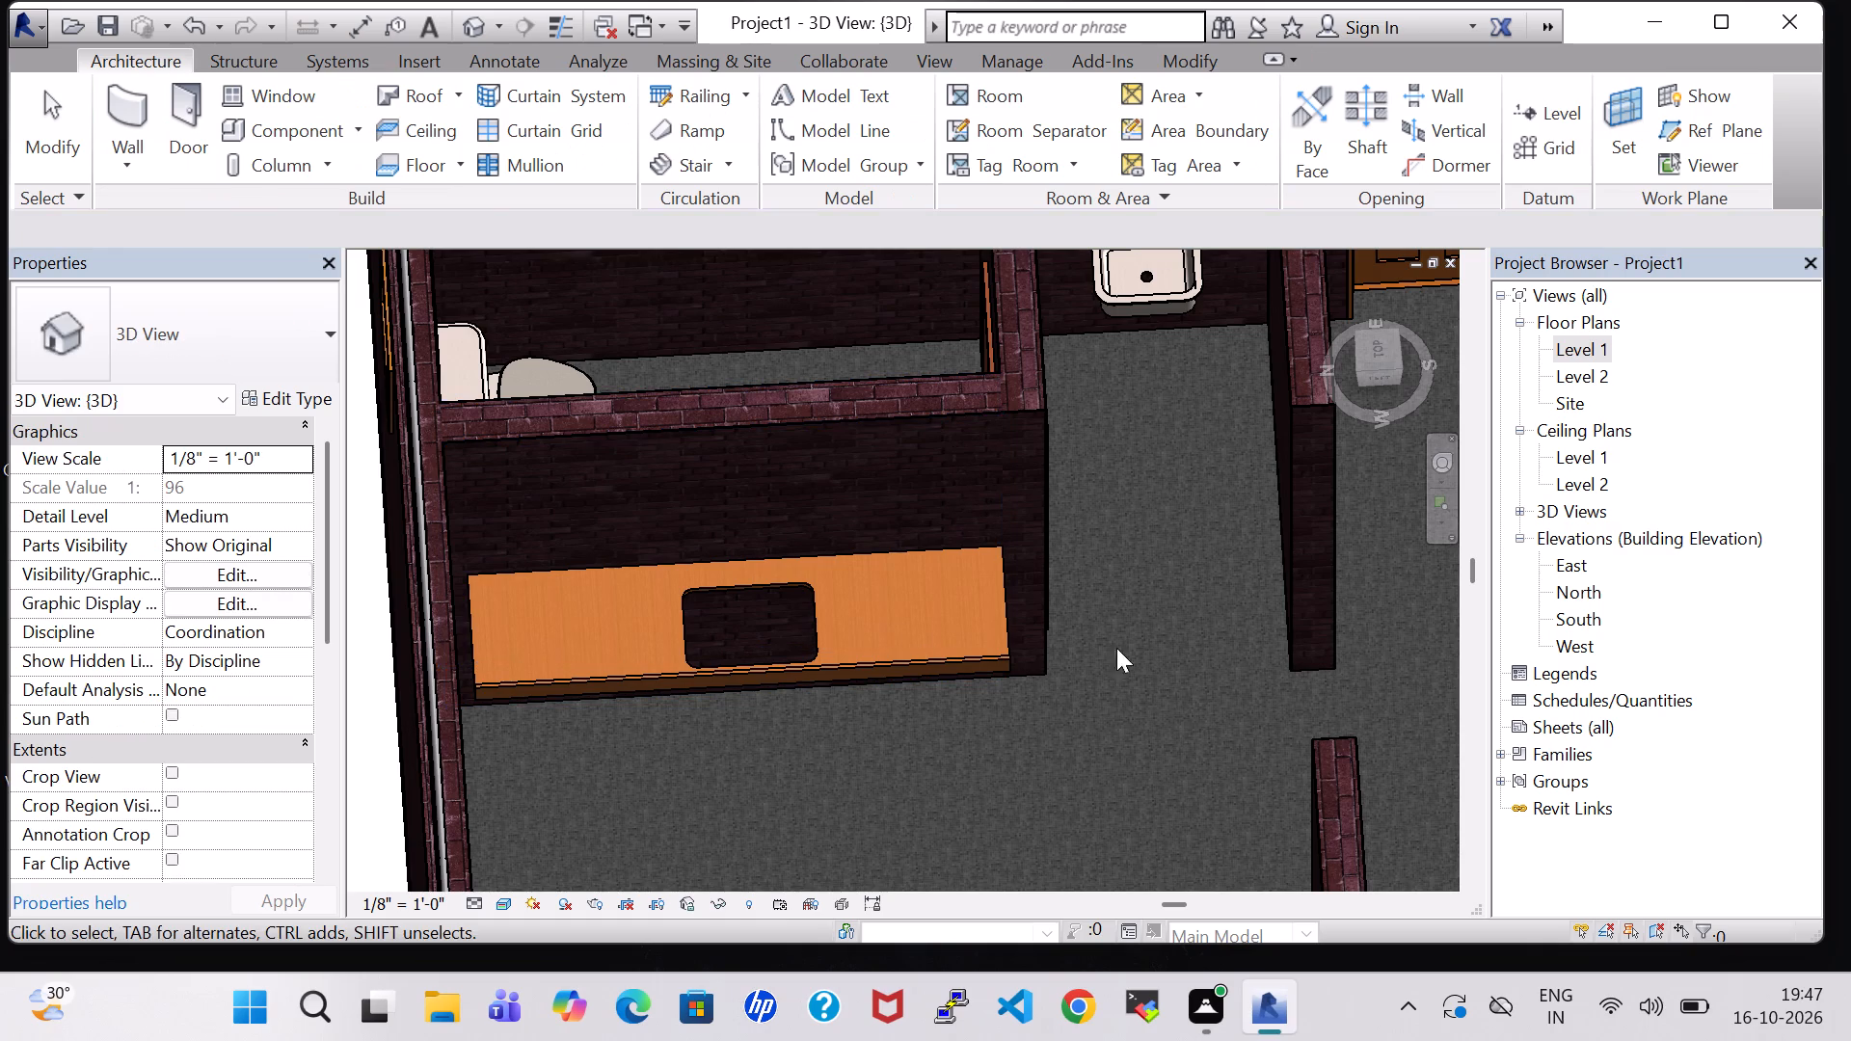
shift+middle_drag(1168, 672, 1154, 493)
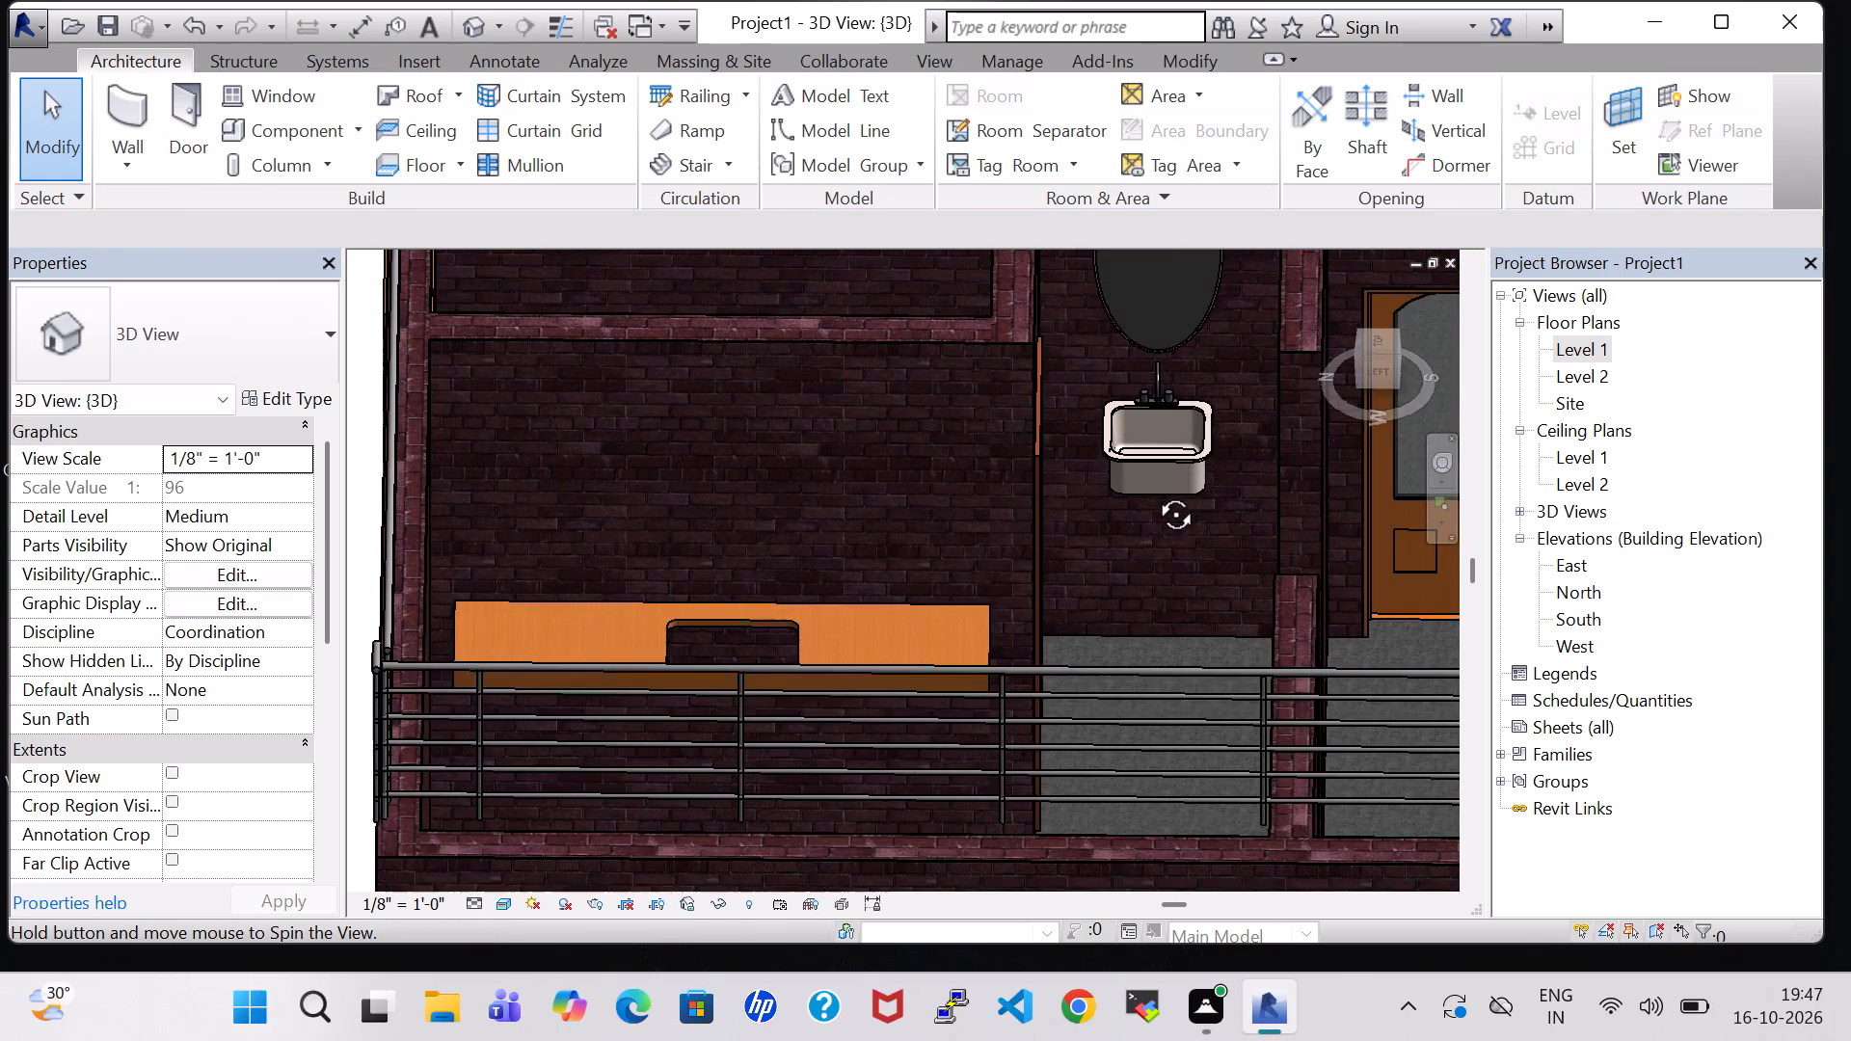
shift+middle_drag(1154, 493, 1160, 534)
click(303, 122)
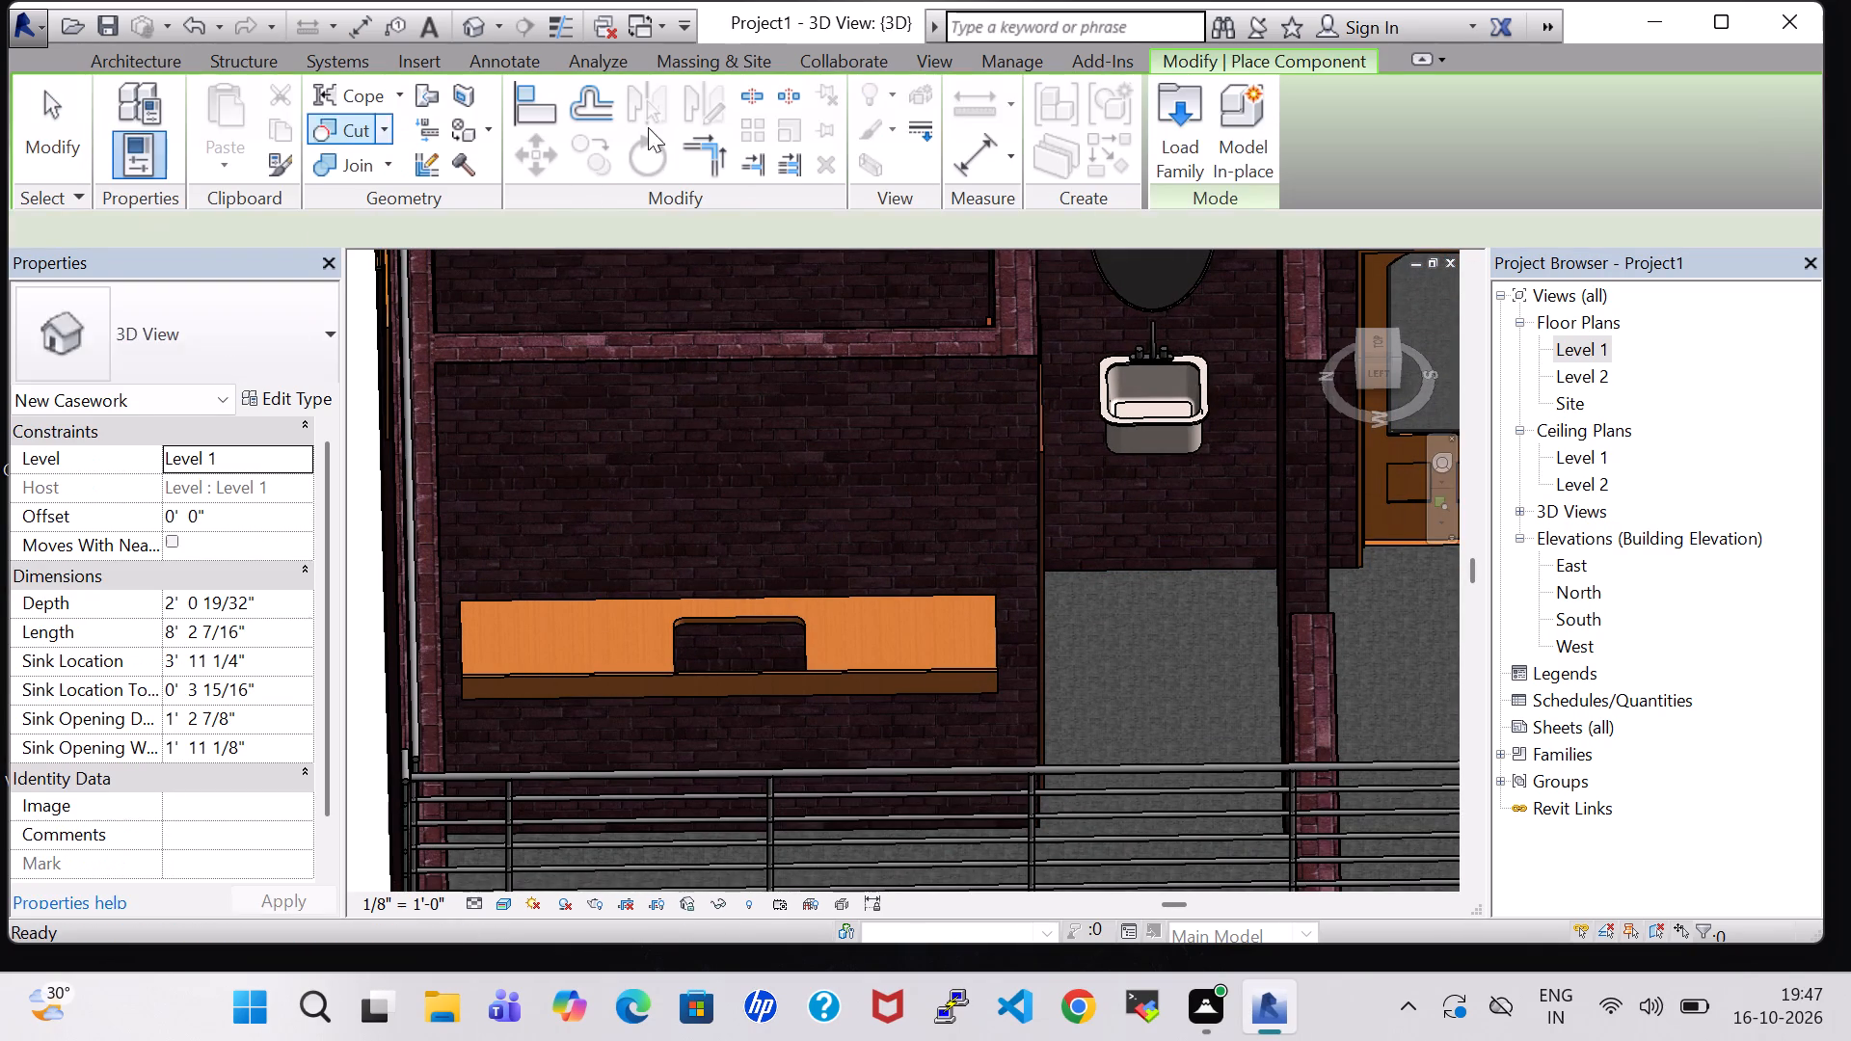
click(1171, 128)
scroll(863, 440, down, 2)
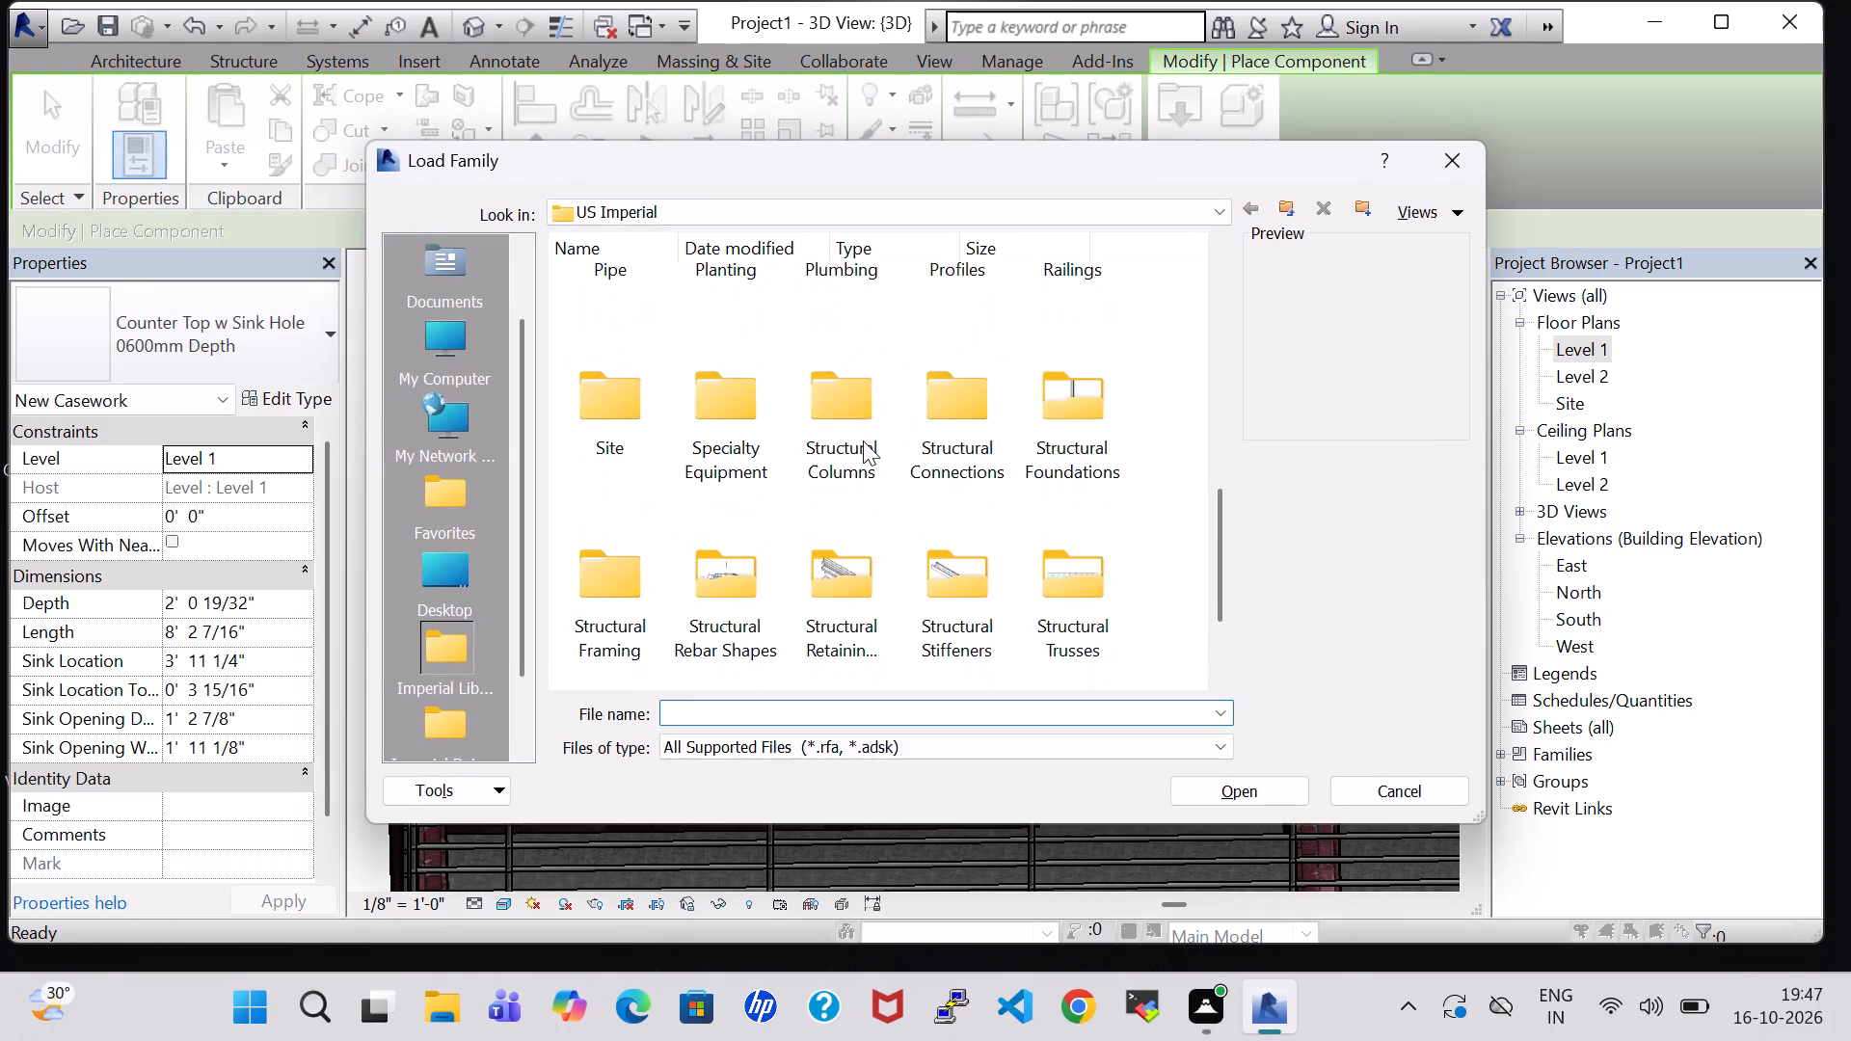
scroll(863, 440, down, 2)
double_click(726, 309)
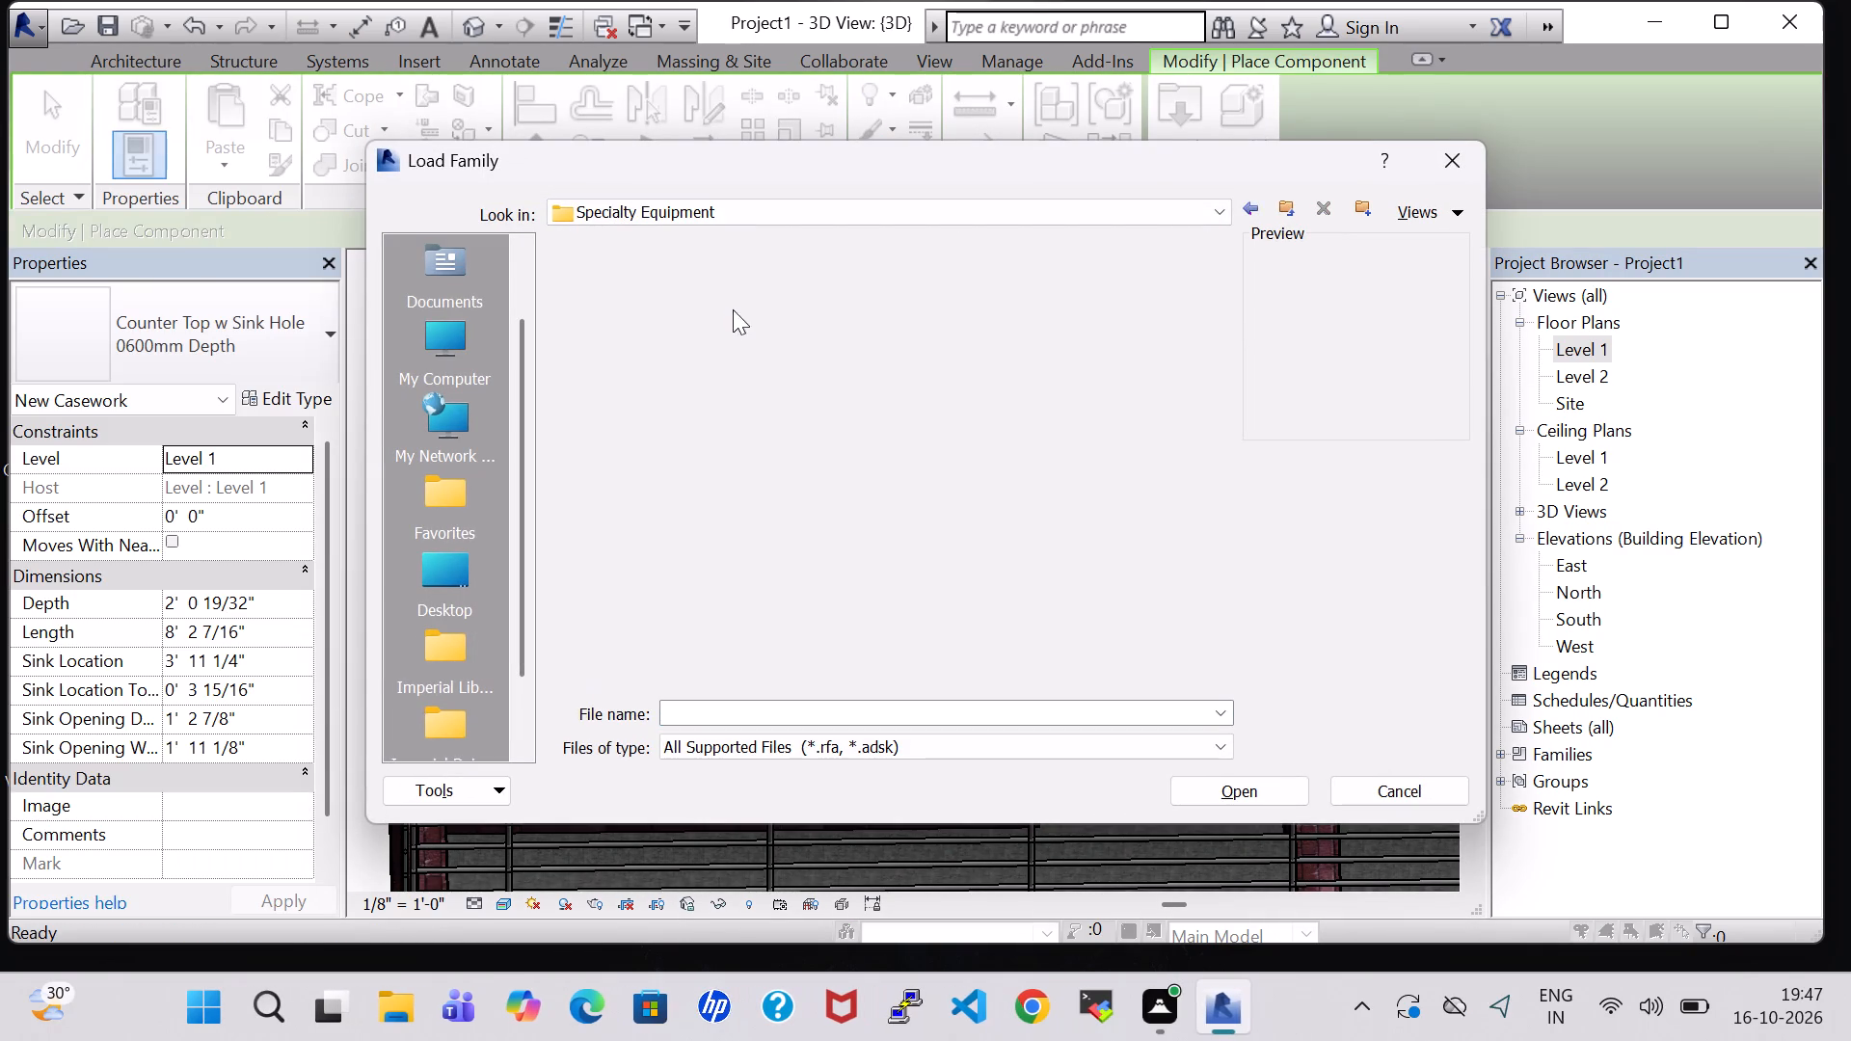
double_click(740, 332)
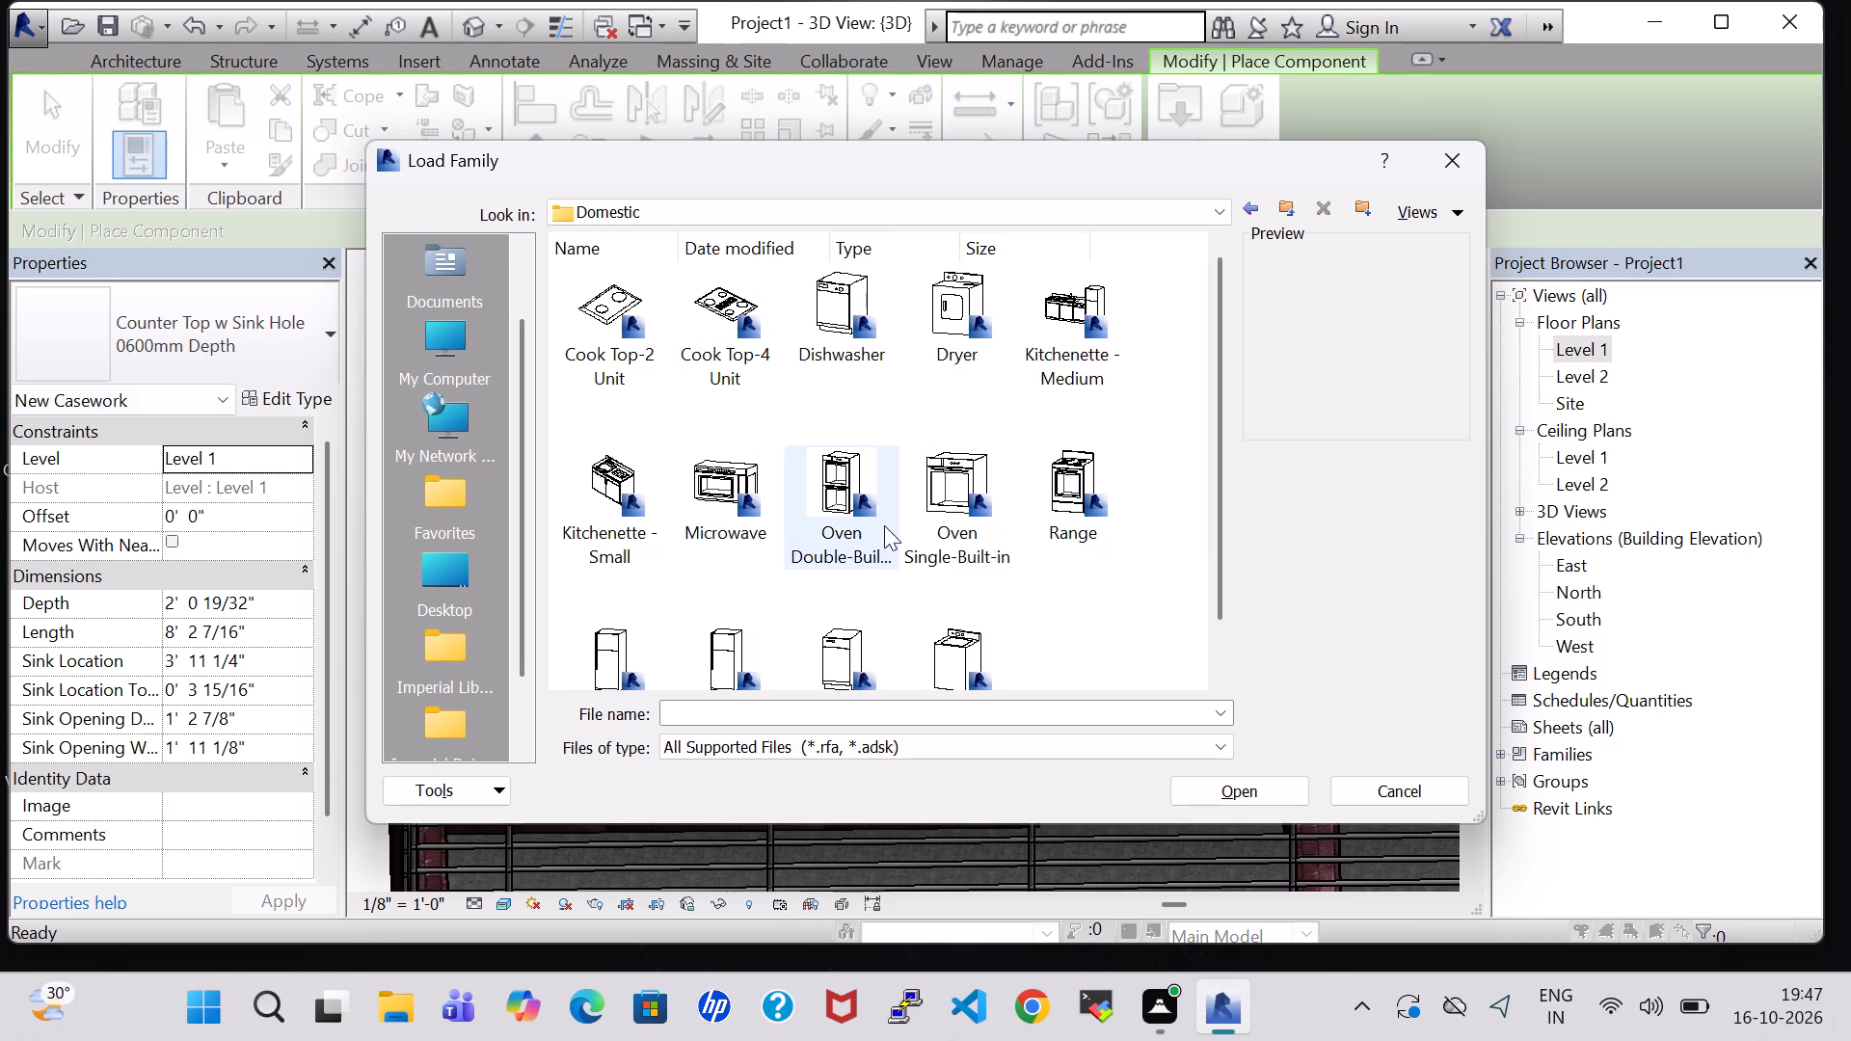
click(732, 478)
click(1266, 789)
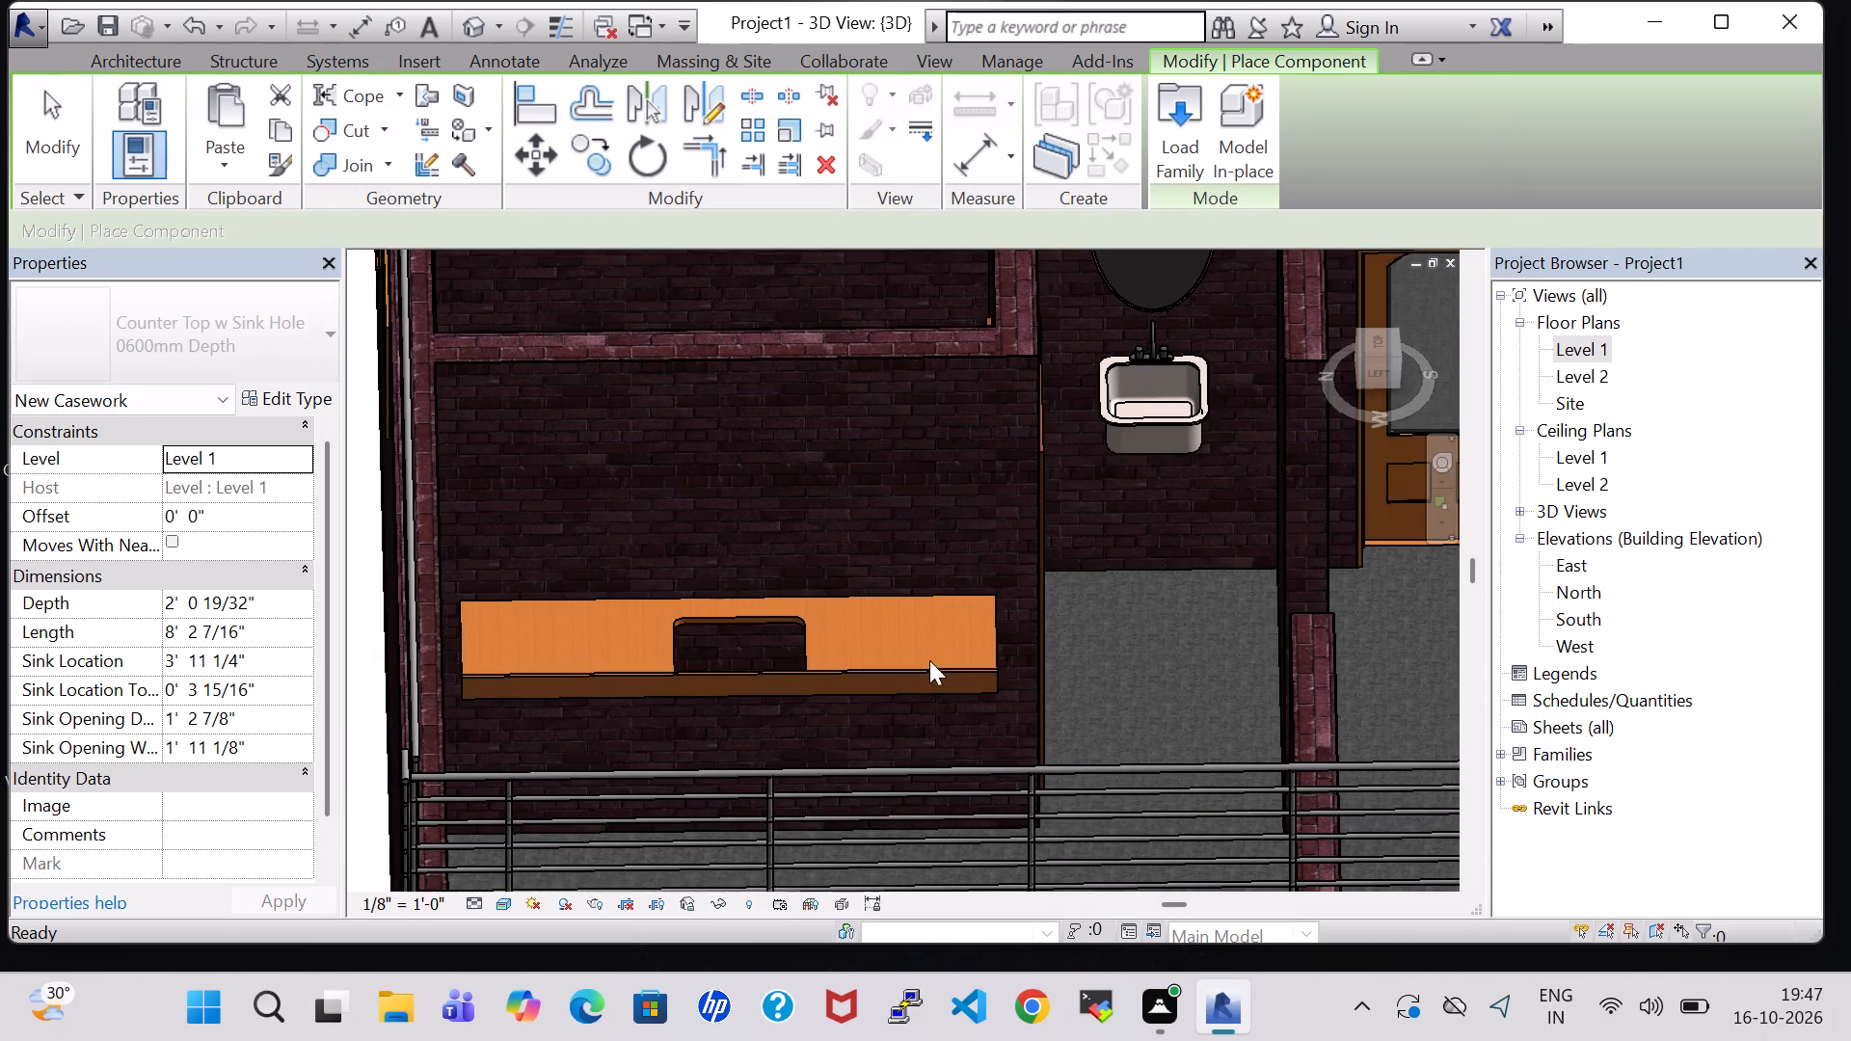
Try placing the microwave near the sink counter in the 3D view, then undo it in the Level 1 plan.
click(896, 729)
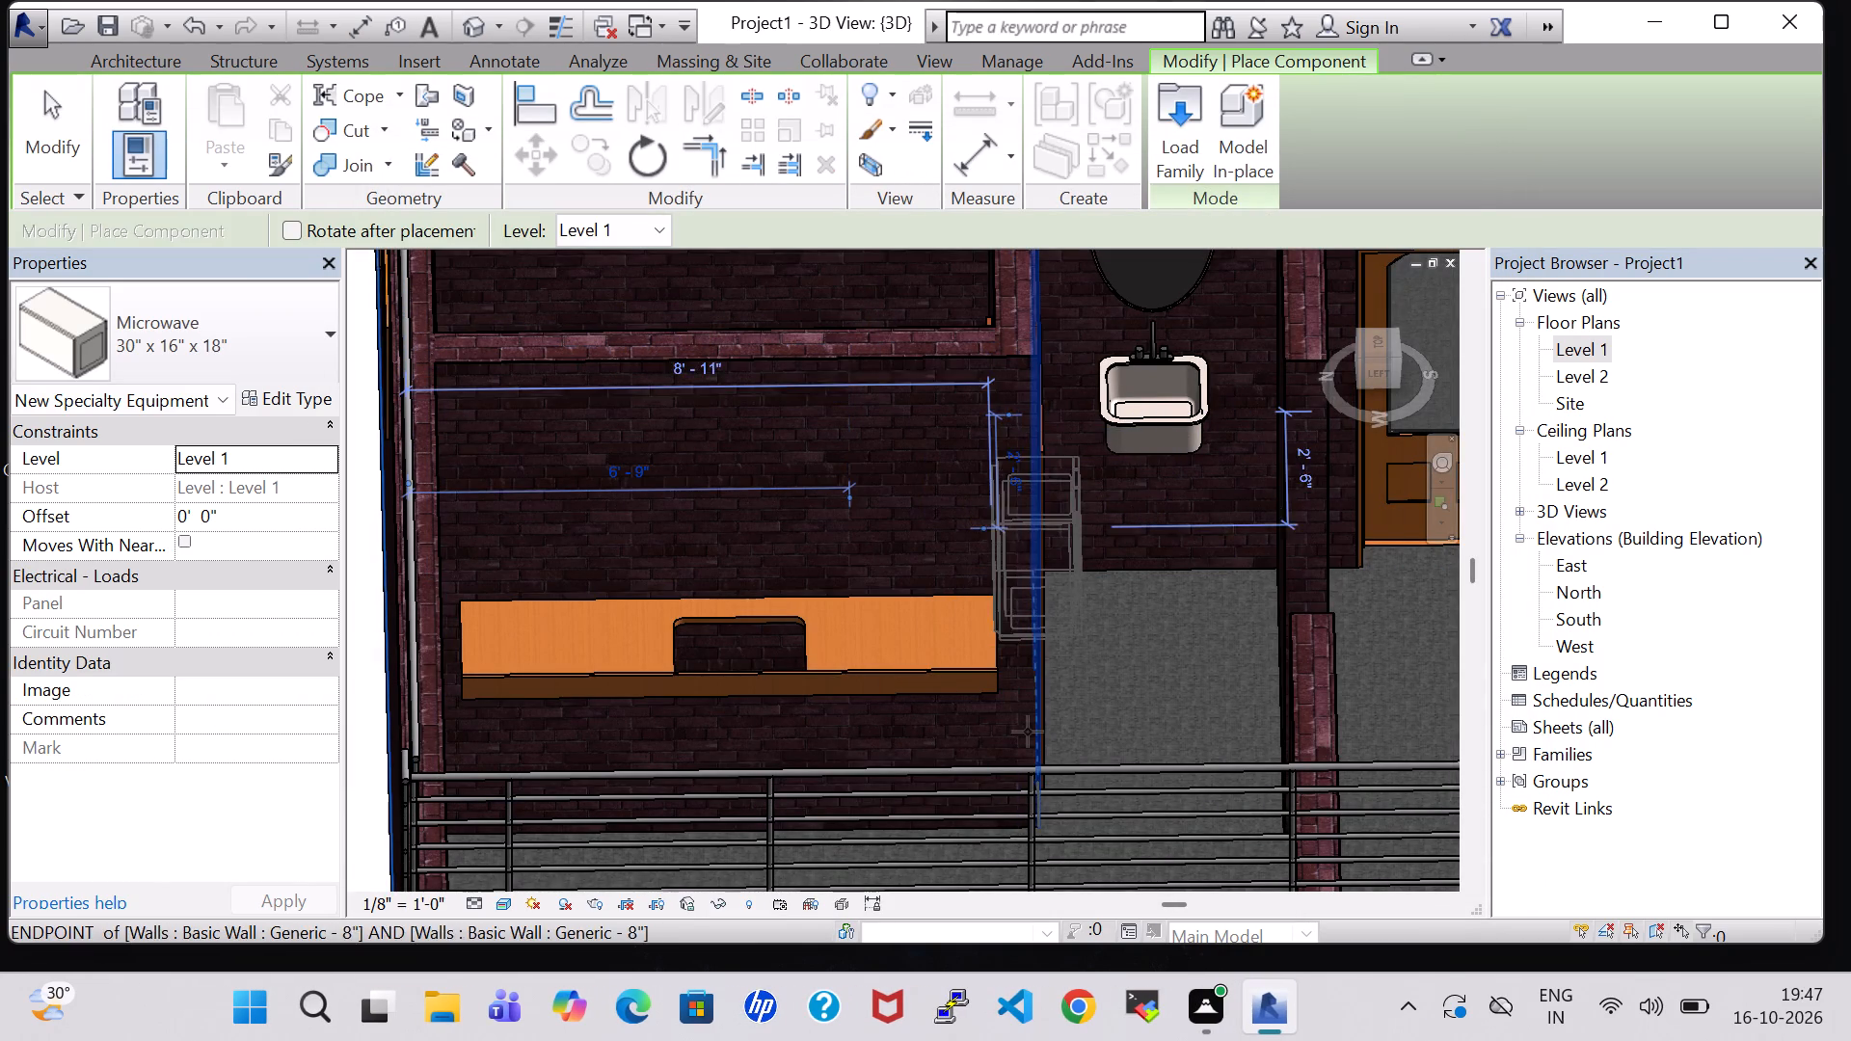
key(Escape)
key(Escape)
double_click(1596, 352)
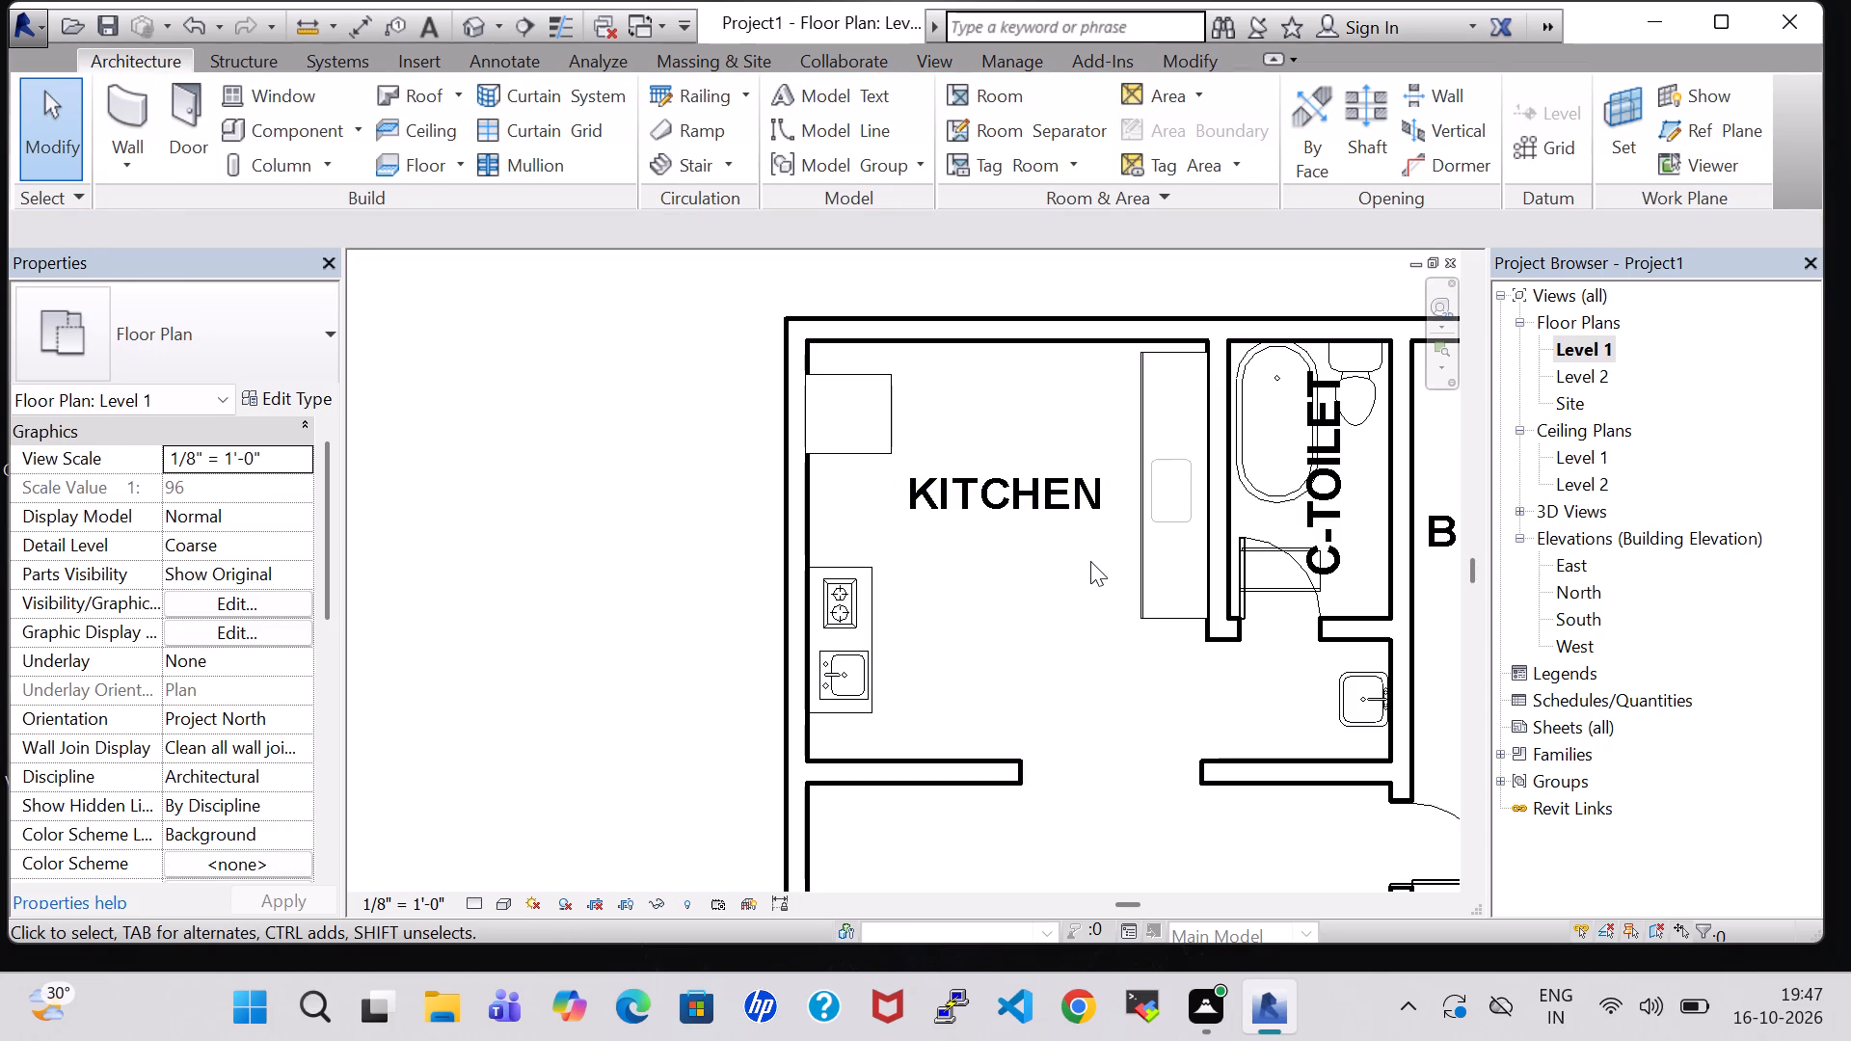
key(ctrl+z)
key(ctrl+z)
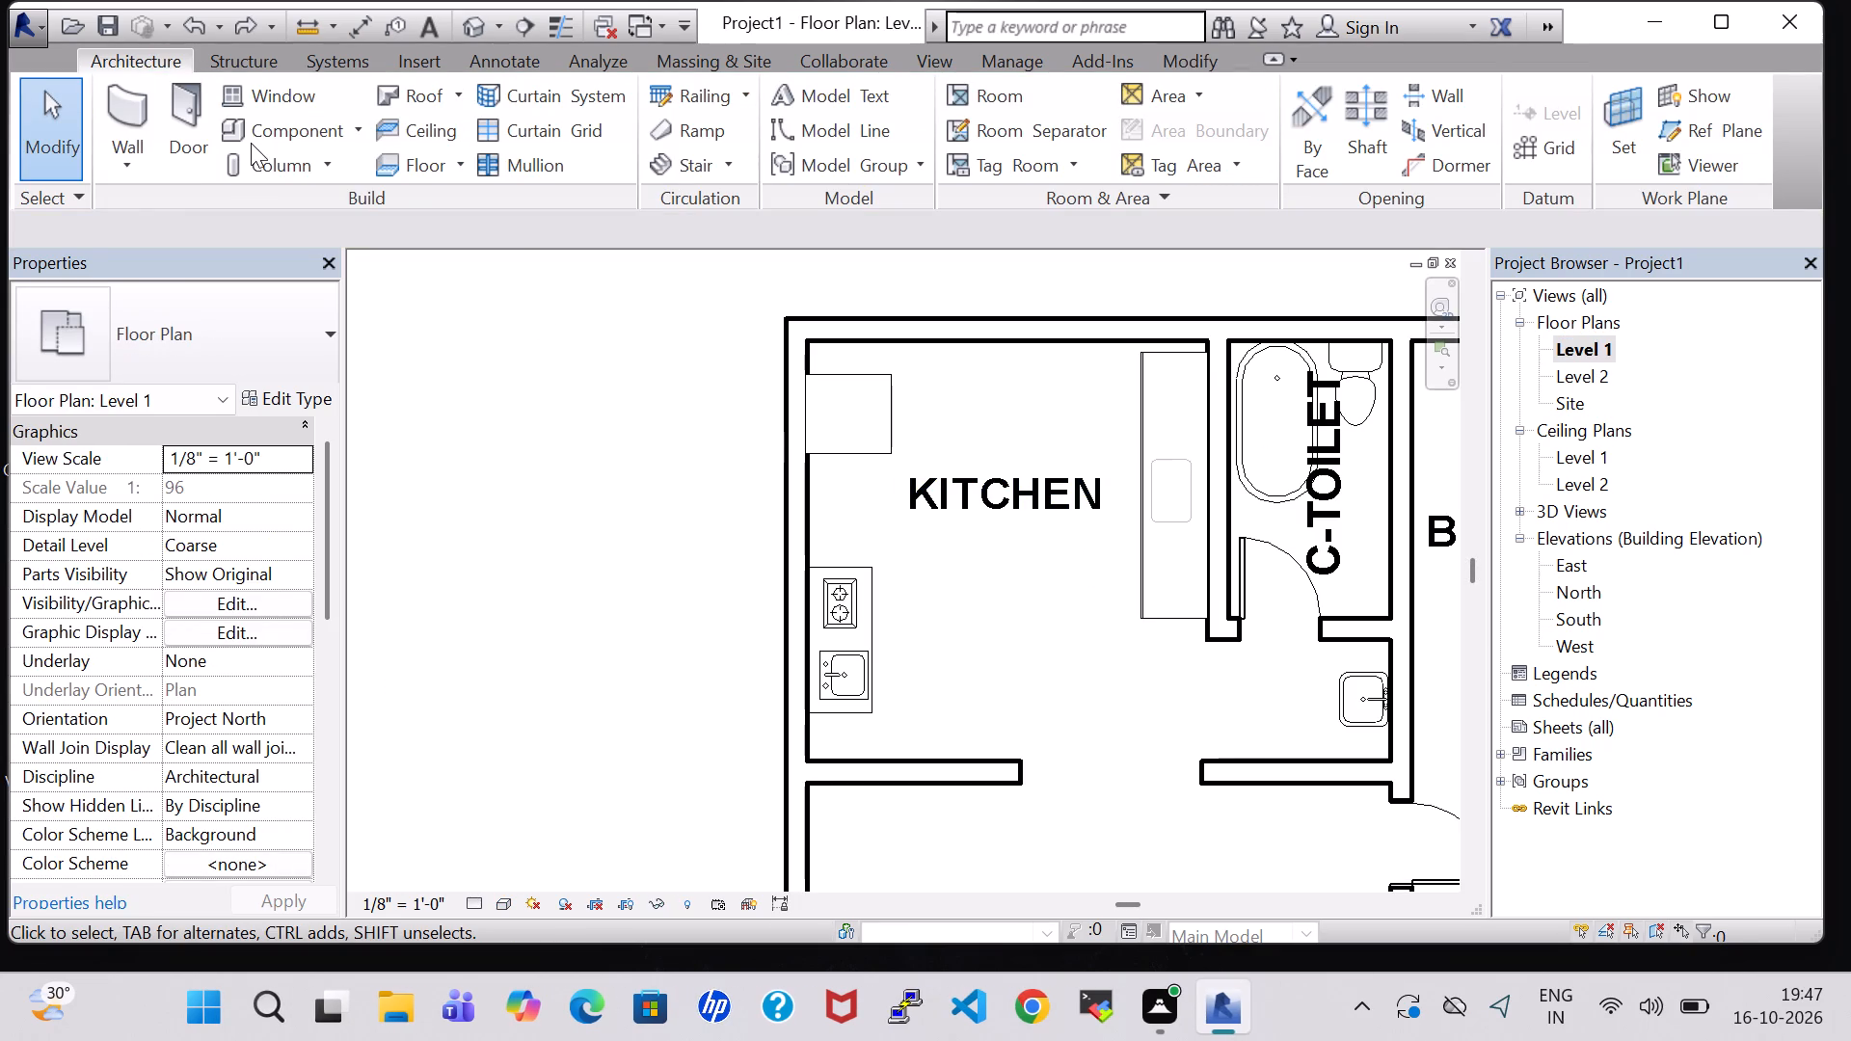
In the Level 1 plan, place a rotated 30" x 16" x 18" Microwave over the sink counter's free end, against the C-TOILET wall.
click(251, 143)
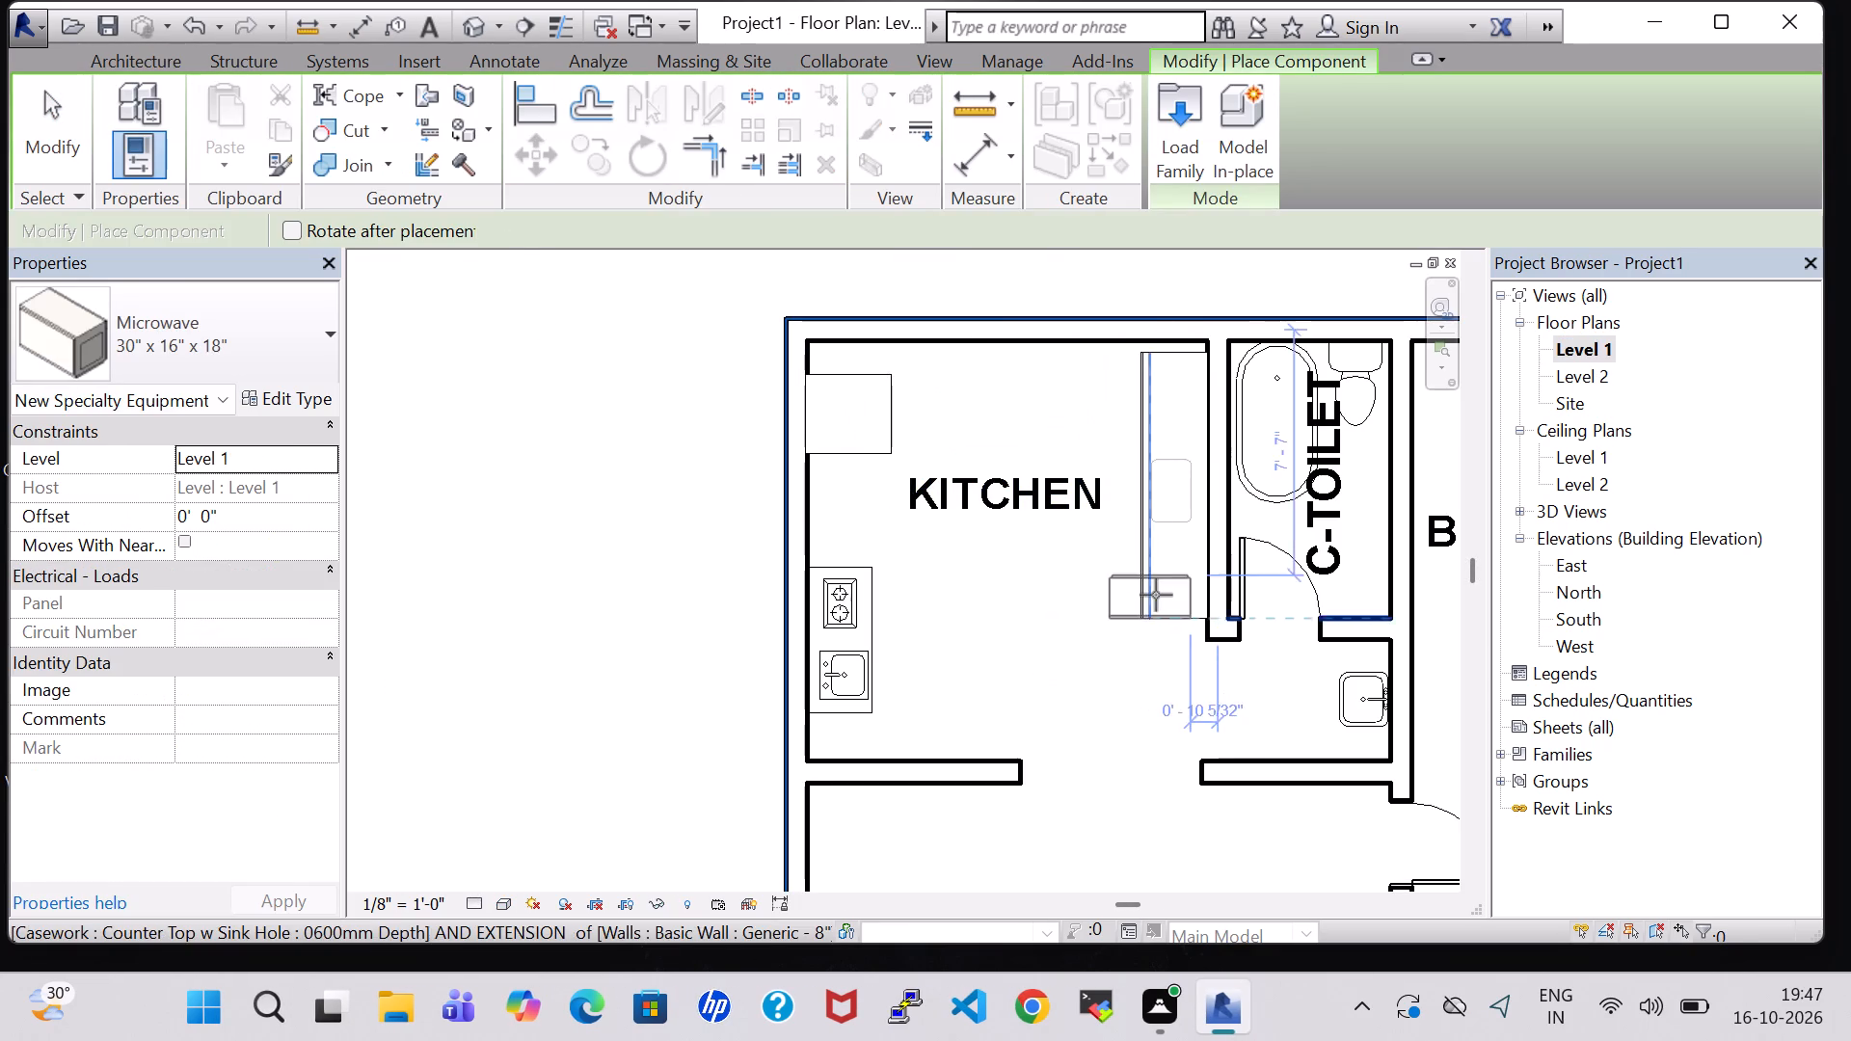
scroll(1156, 595, up, 3)
key(space)
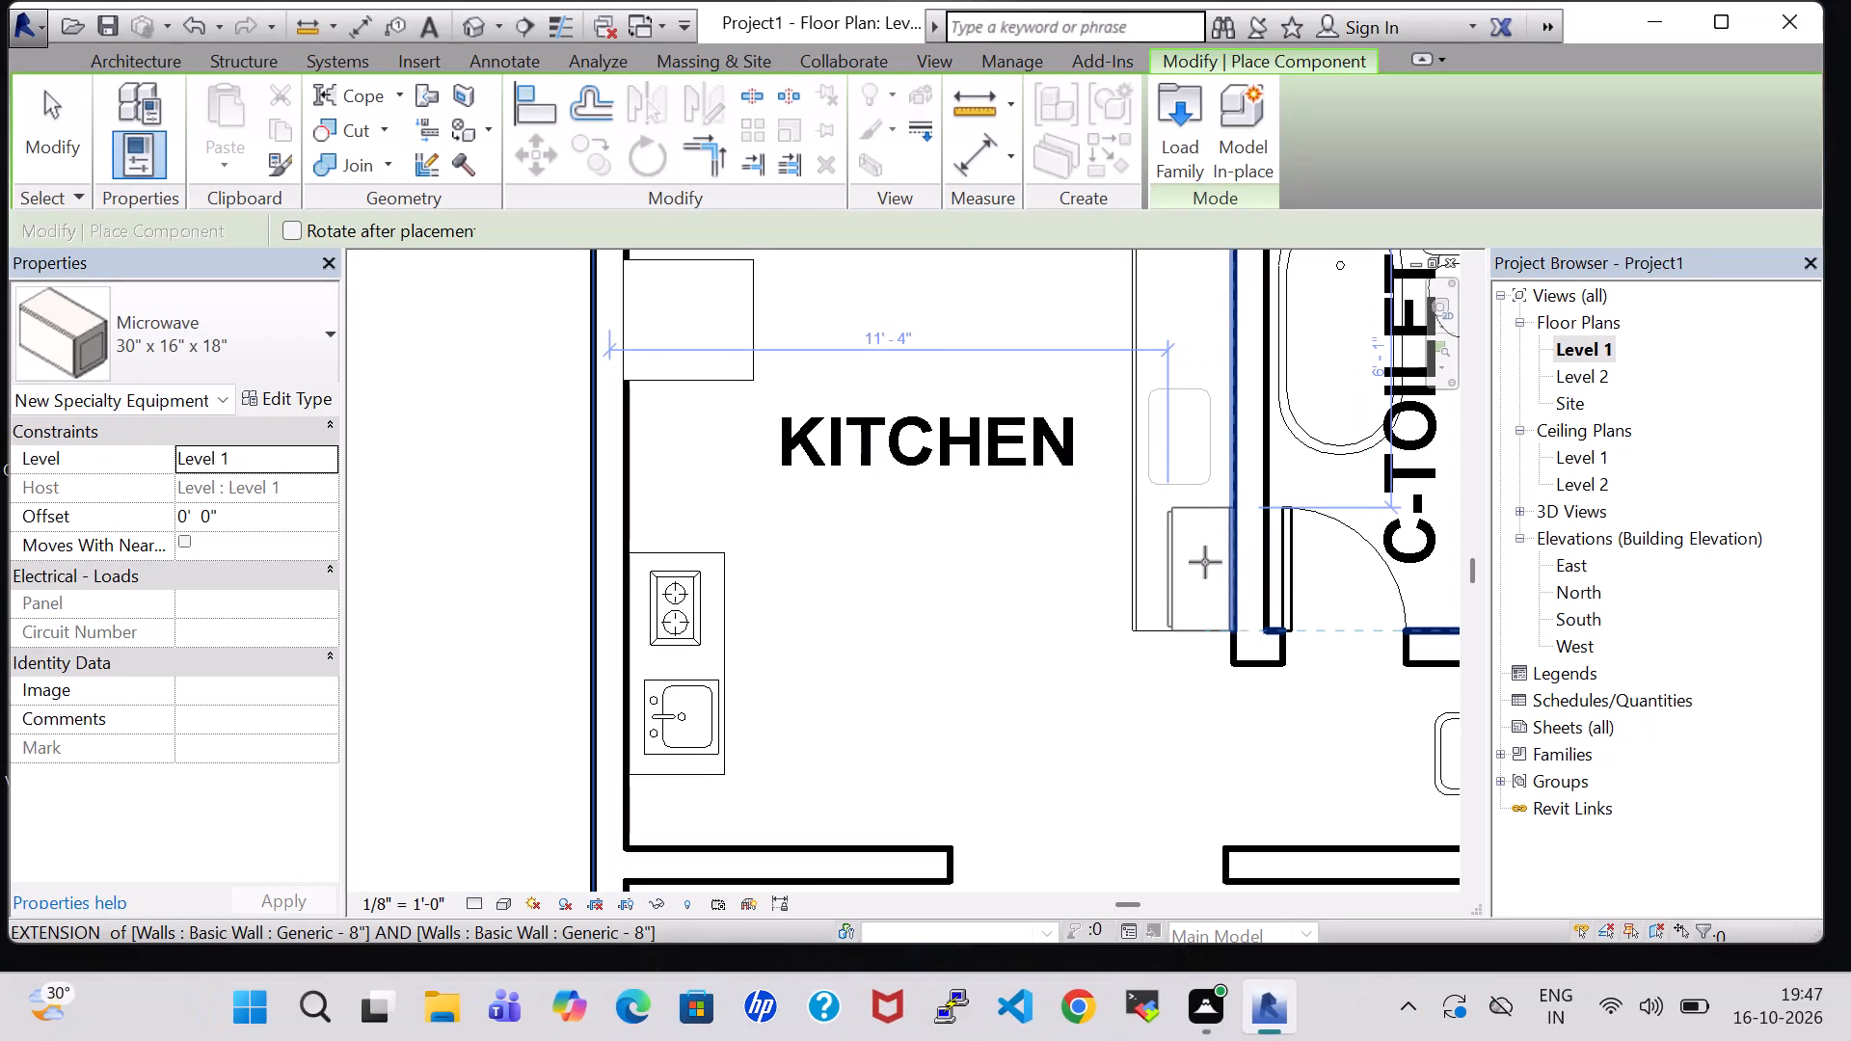
scroll(1189, 557, up, 2)
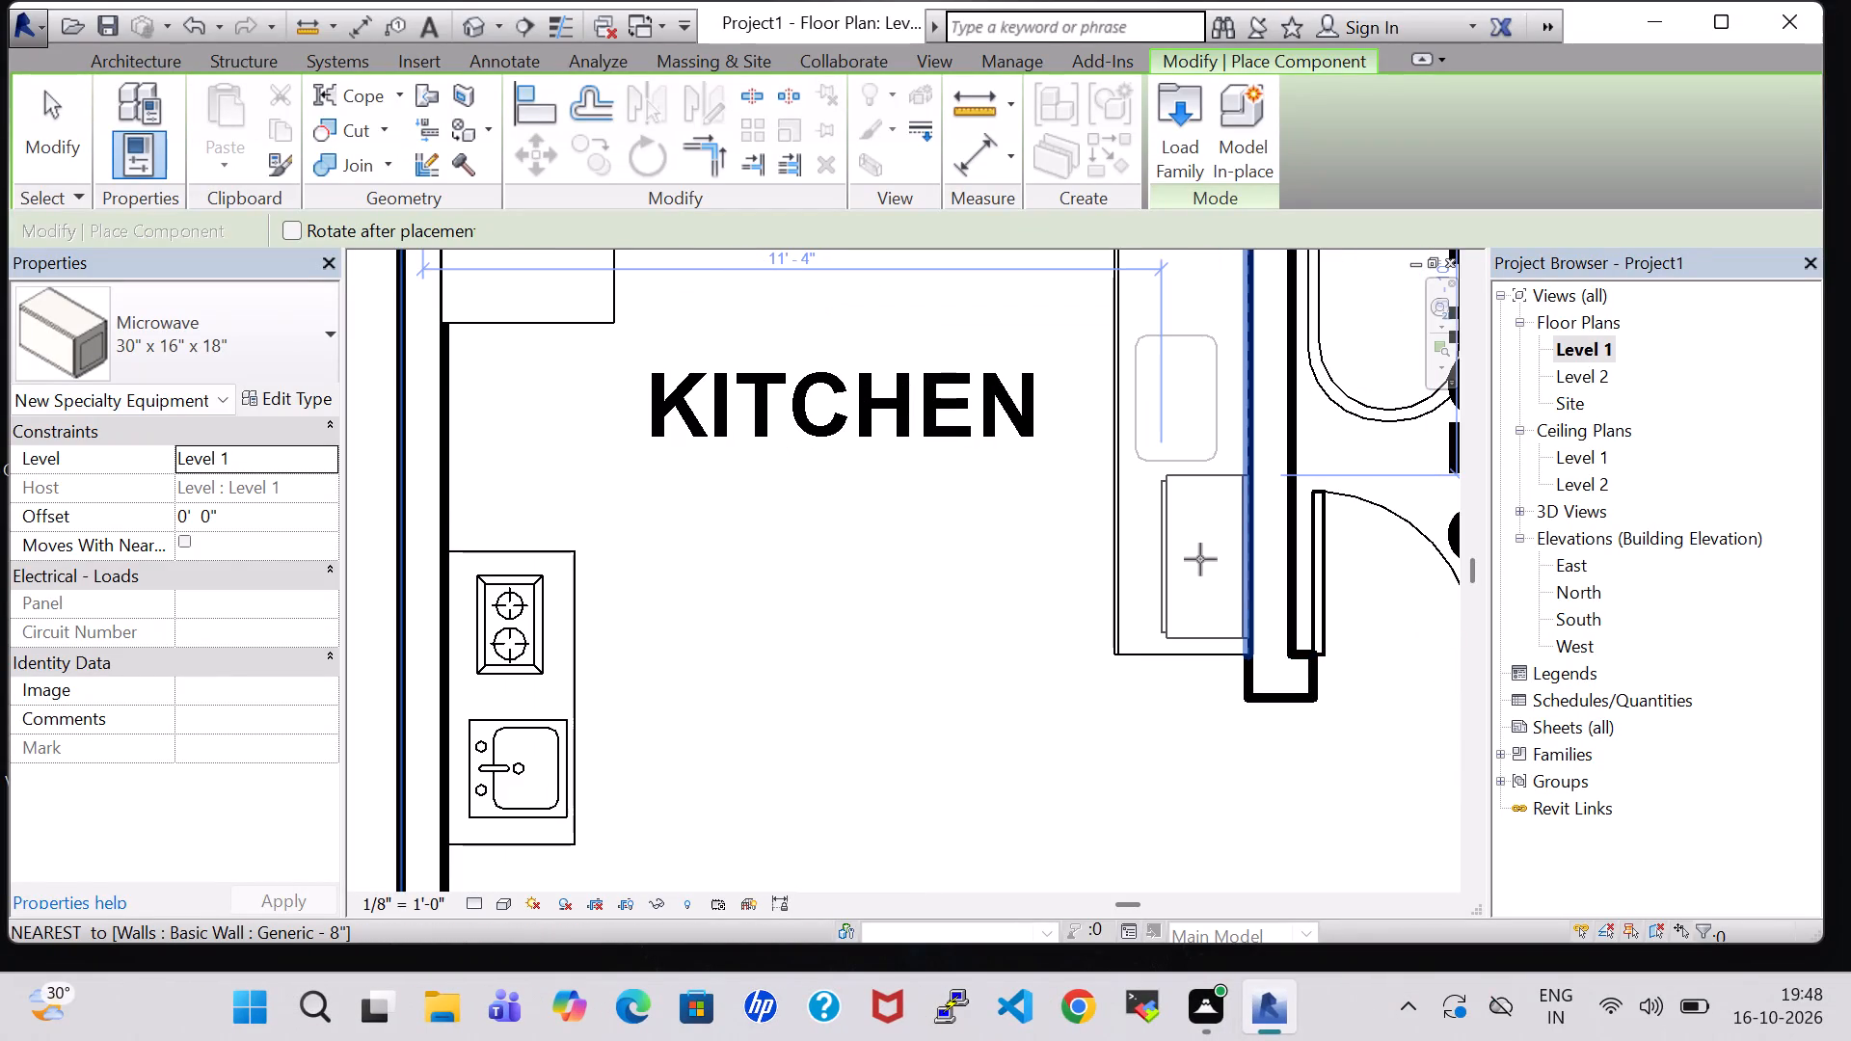
click(1200, 559)
key(Escape)
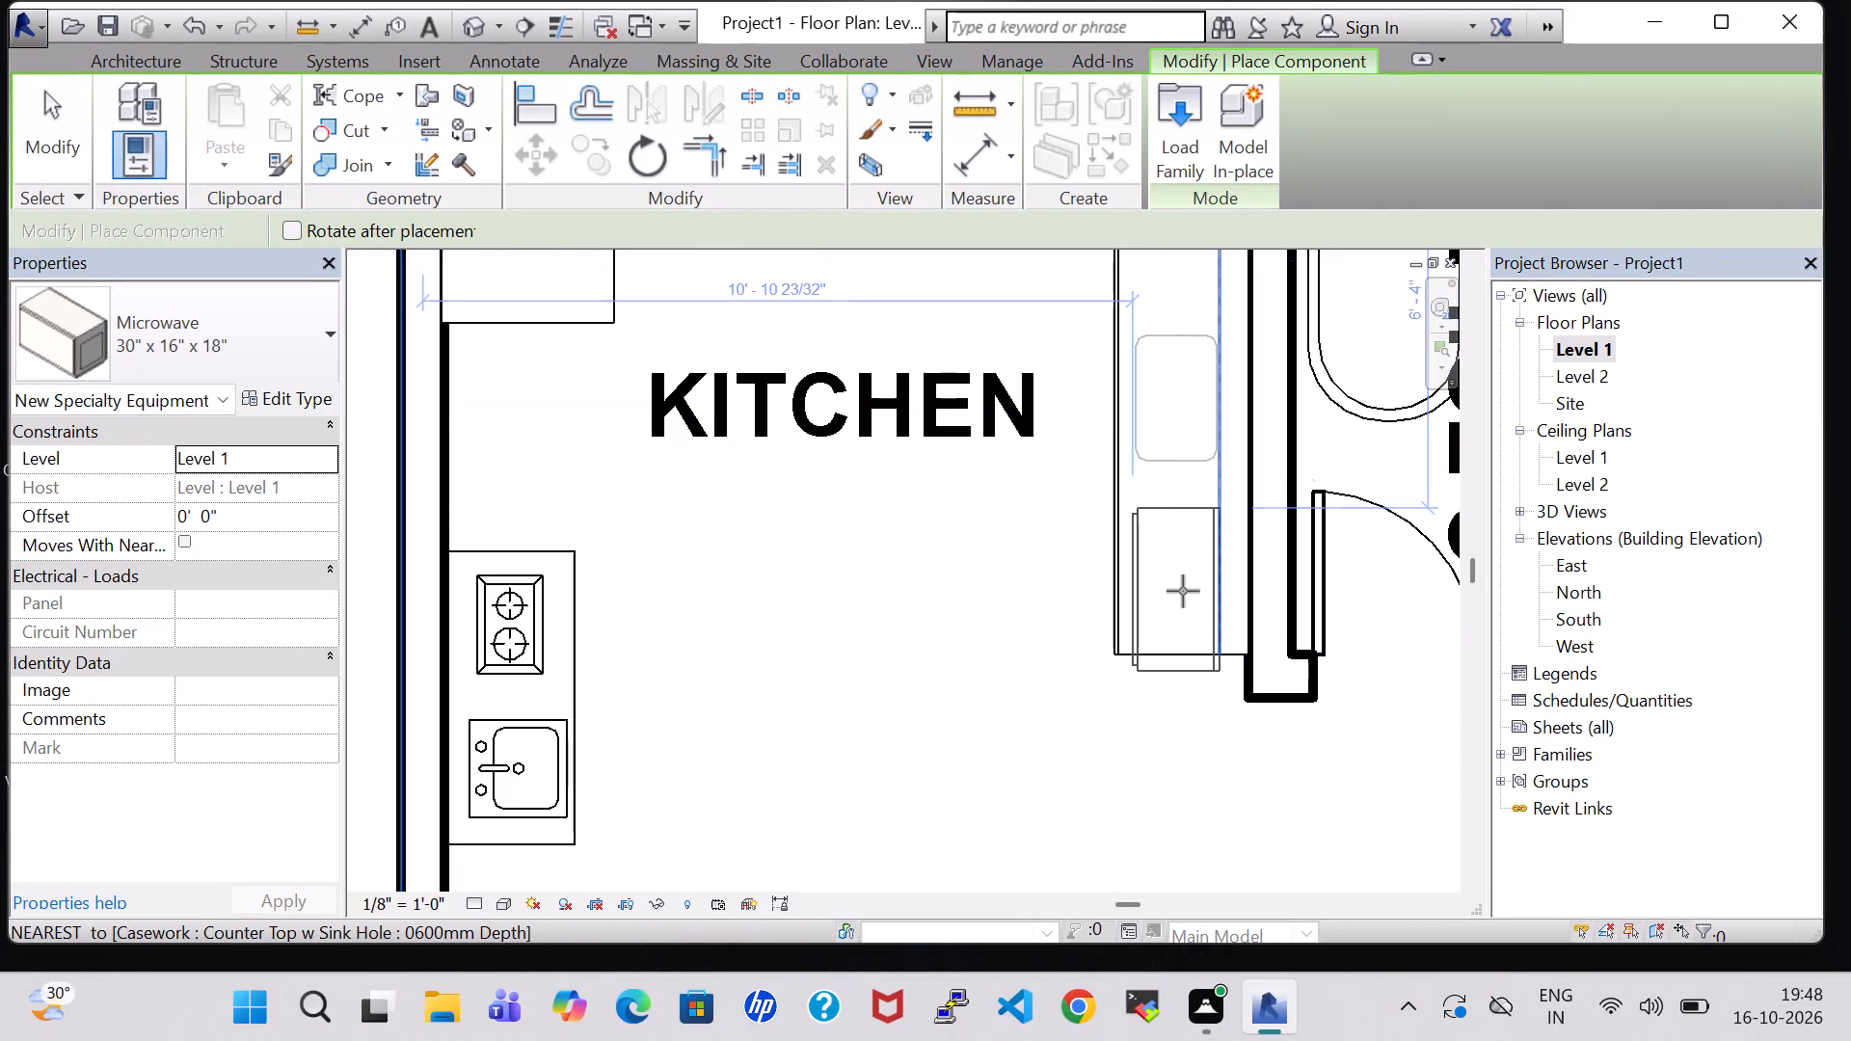
key(Escape)
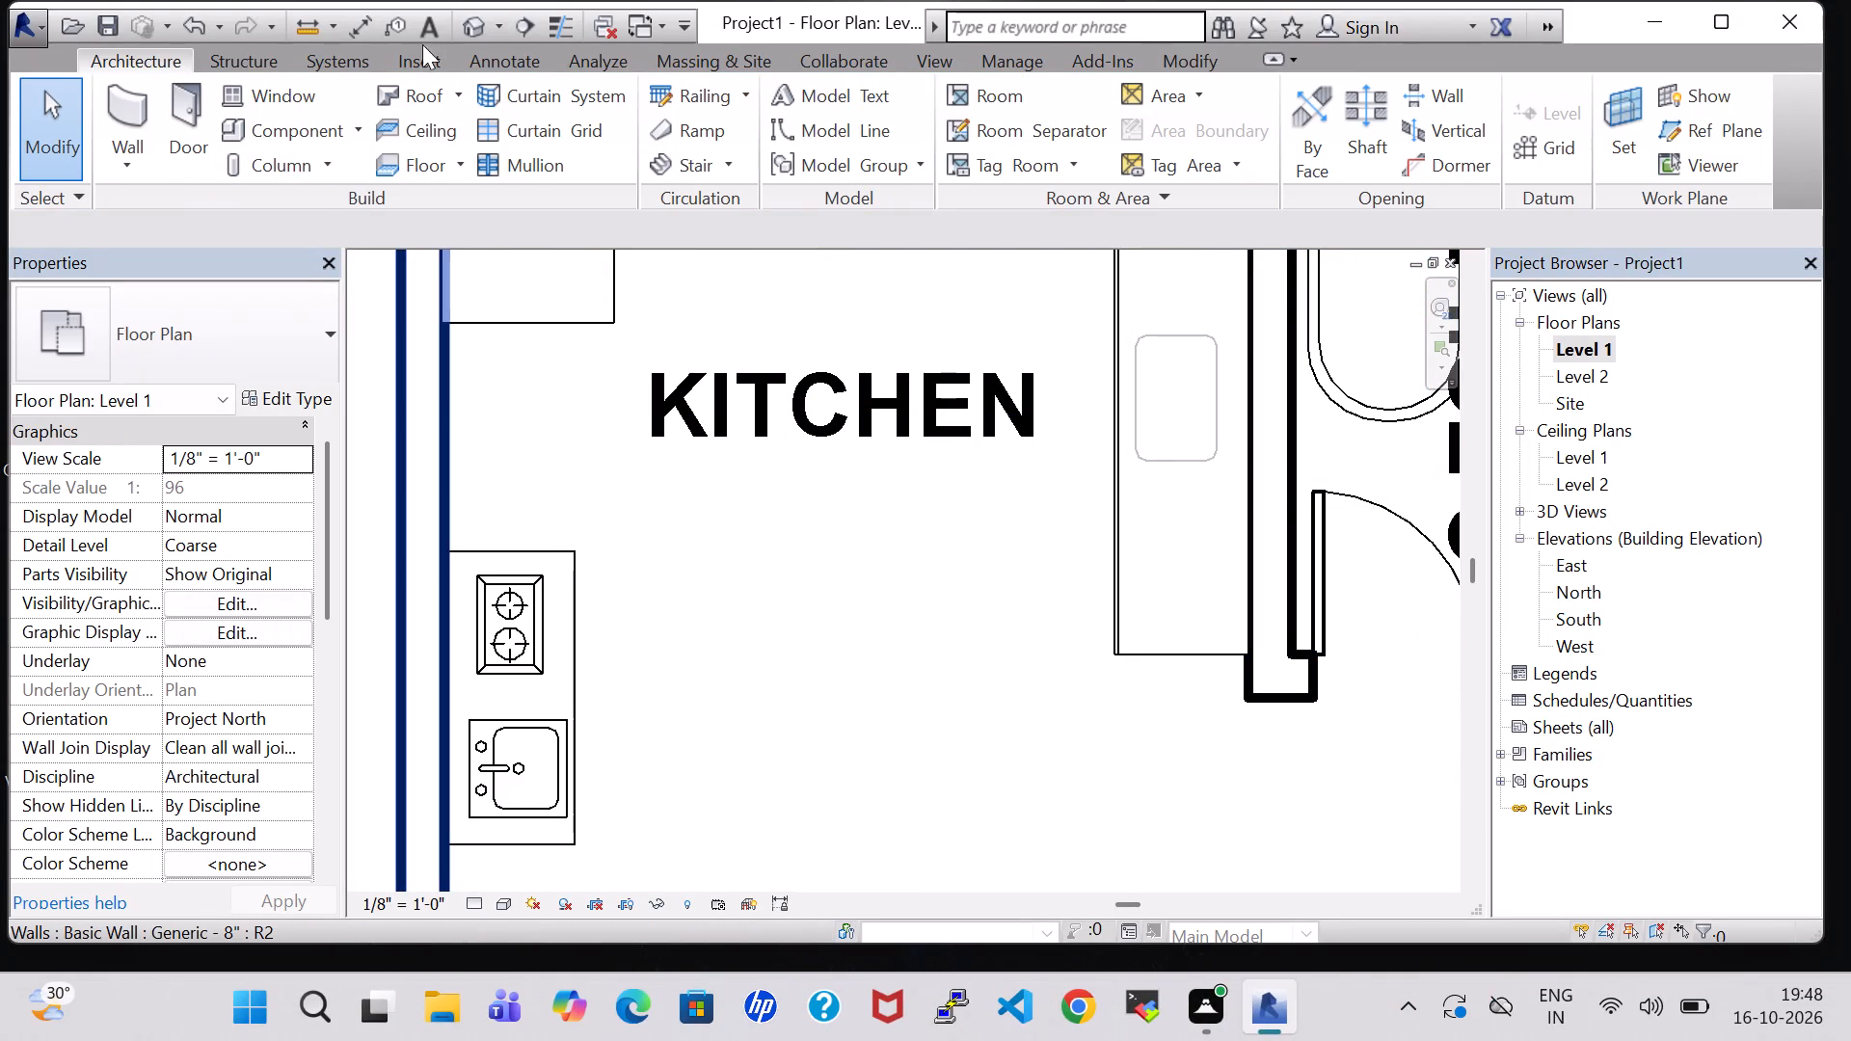
In the 3D view, rotate the microwave a half turn.
click(465, 19)
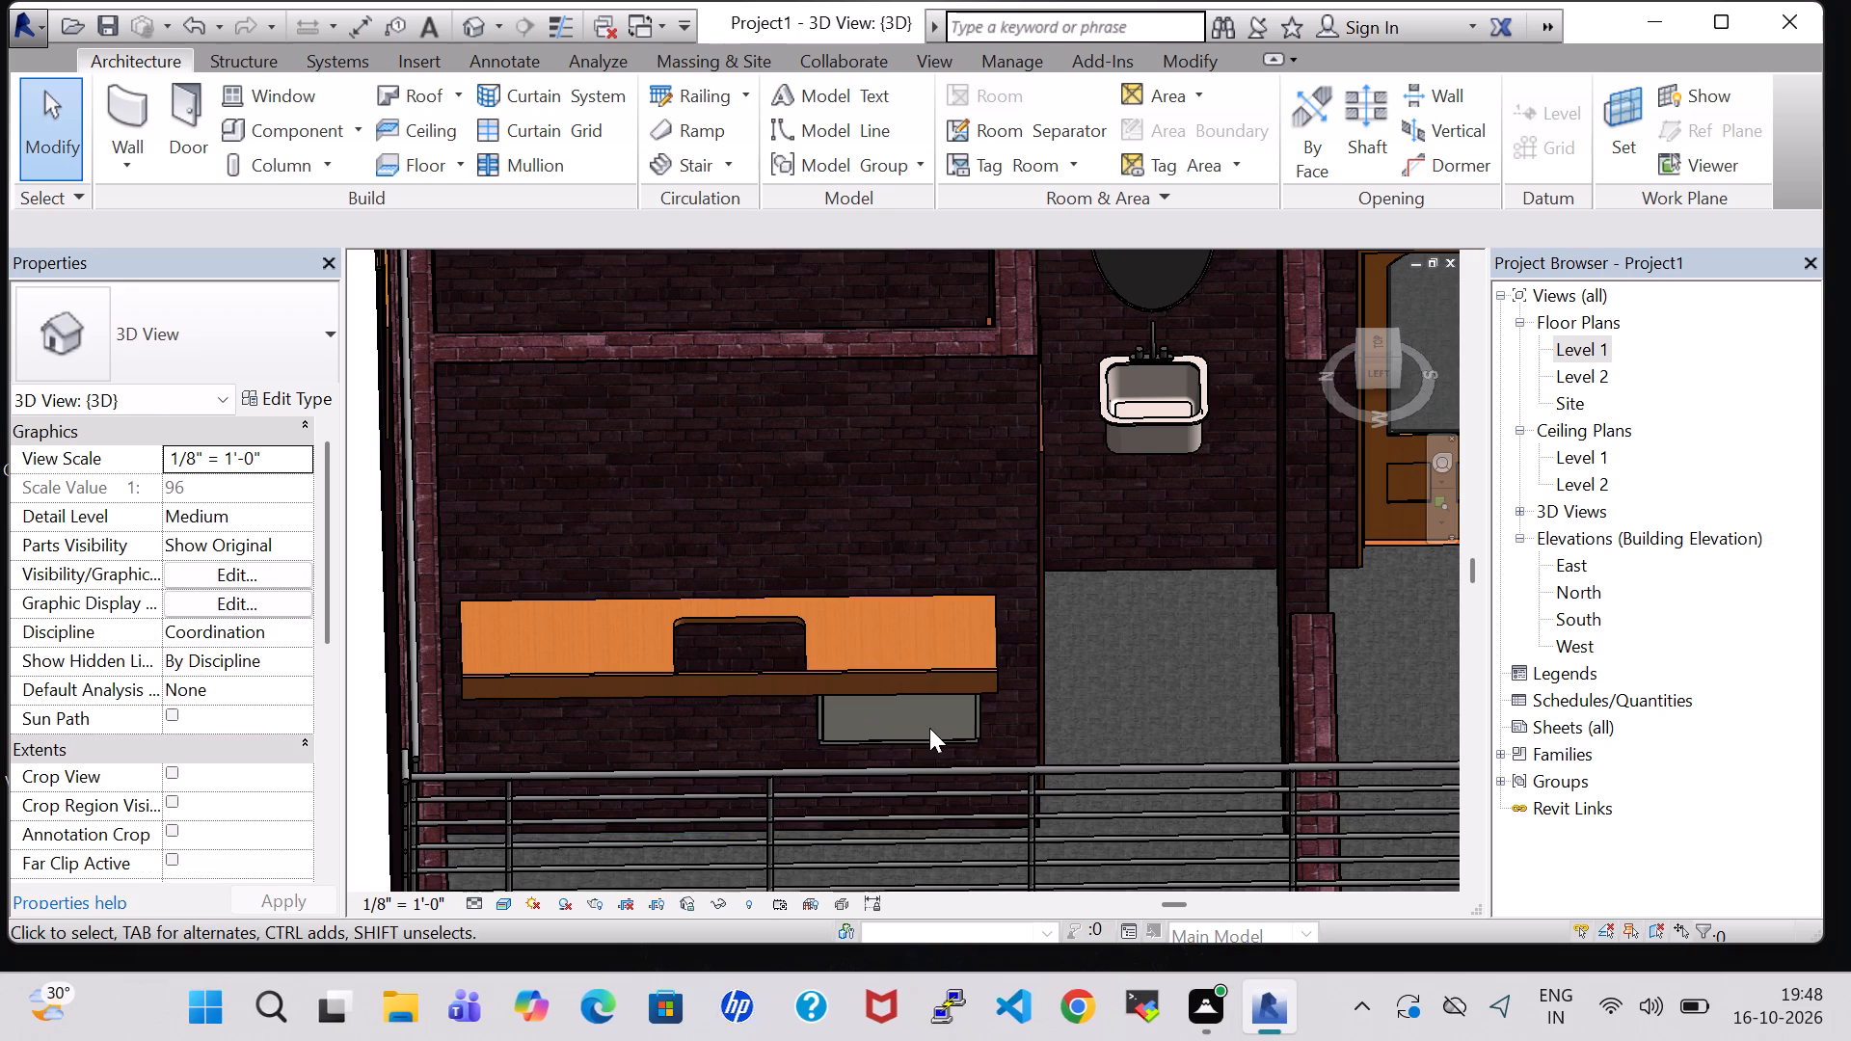
click(973, 719)
key(space)
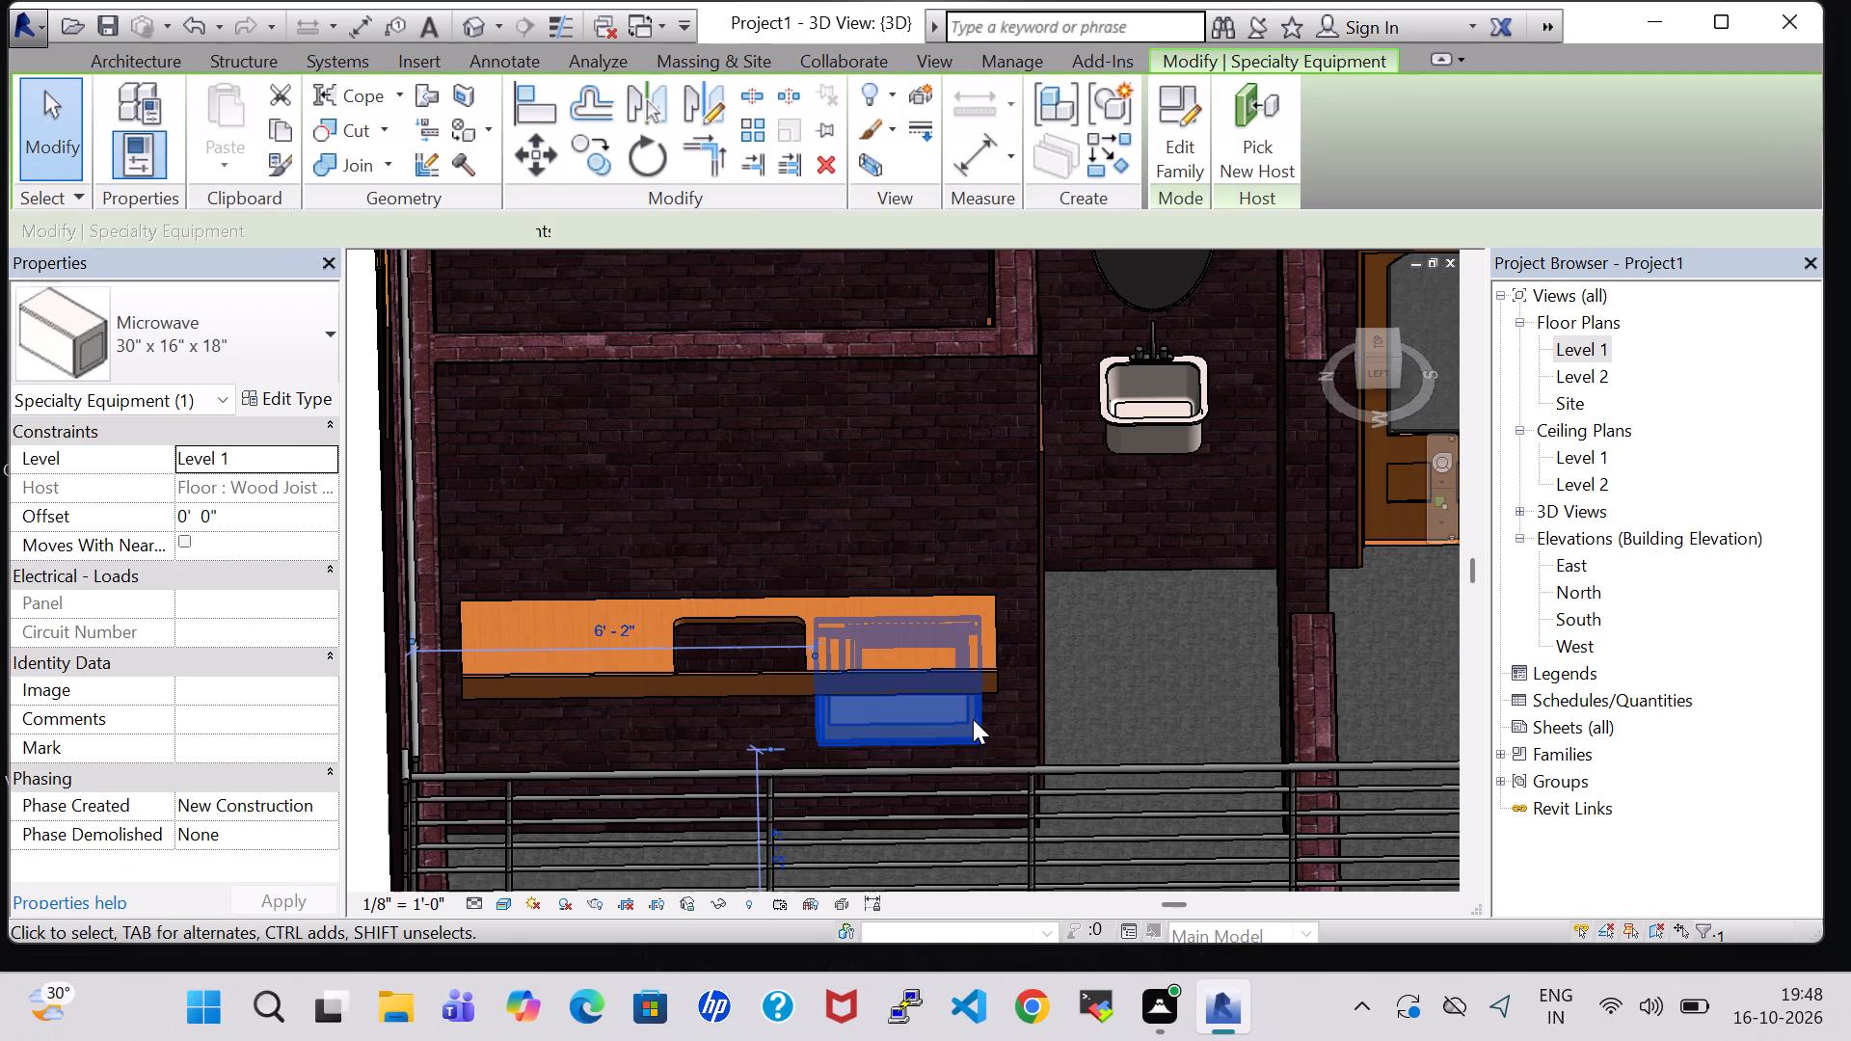
key(space)
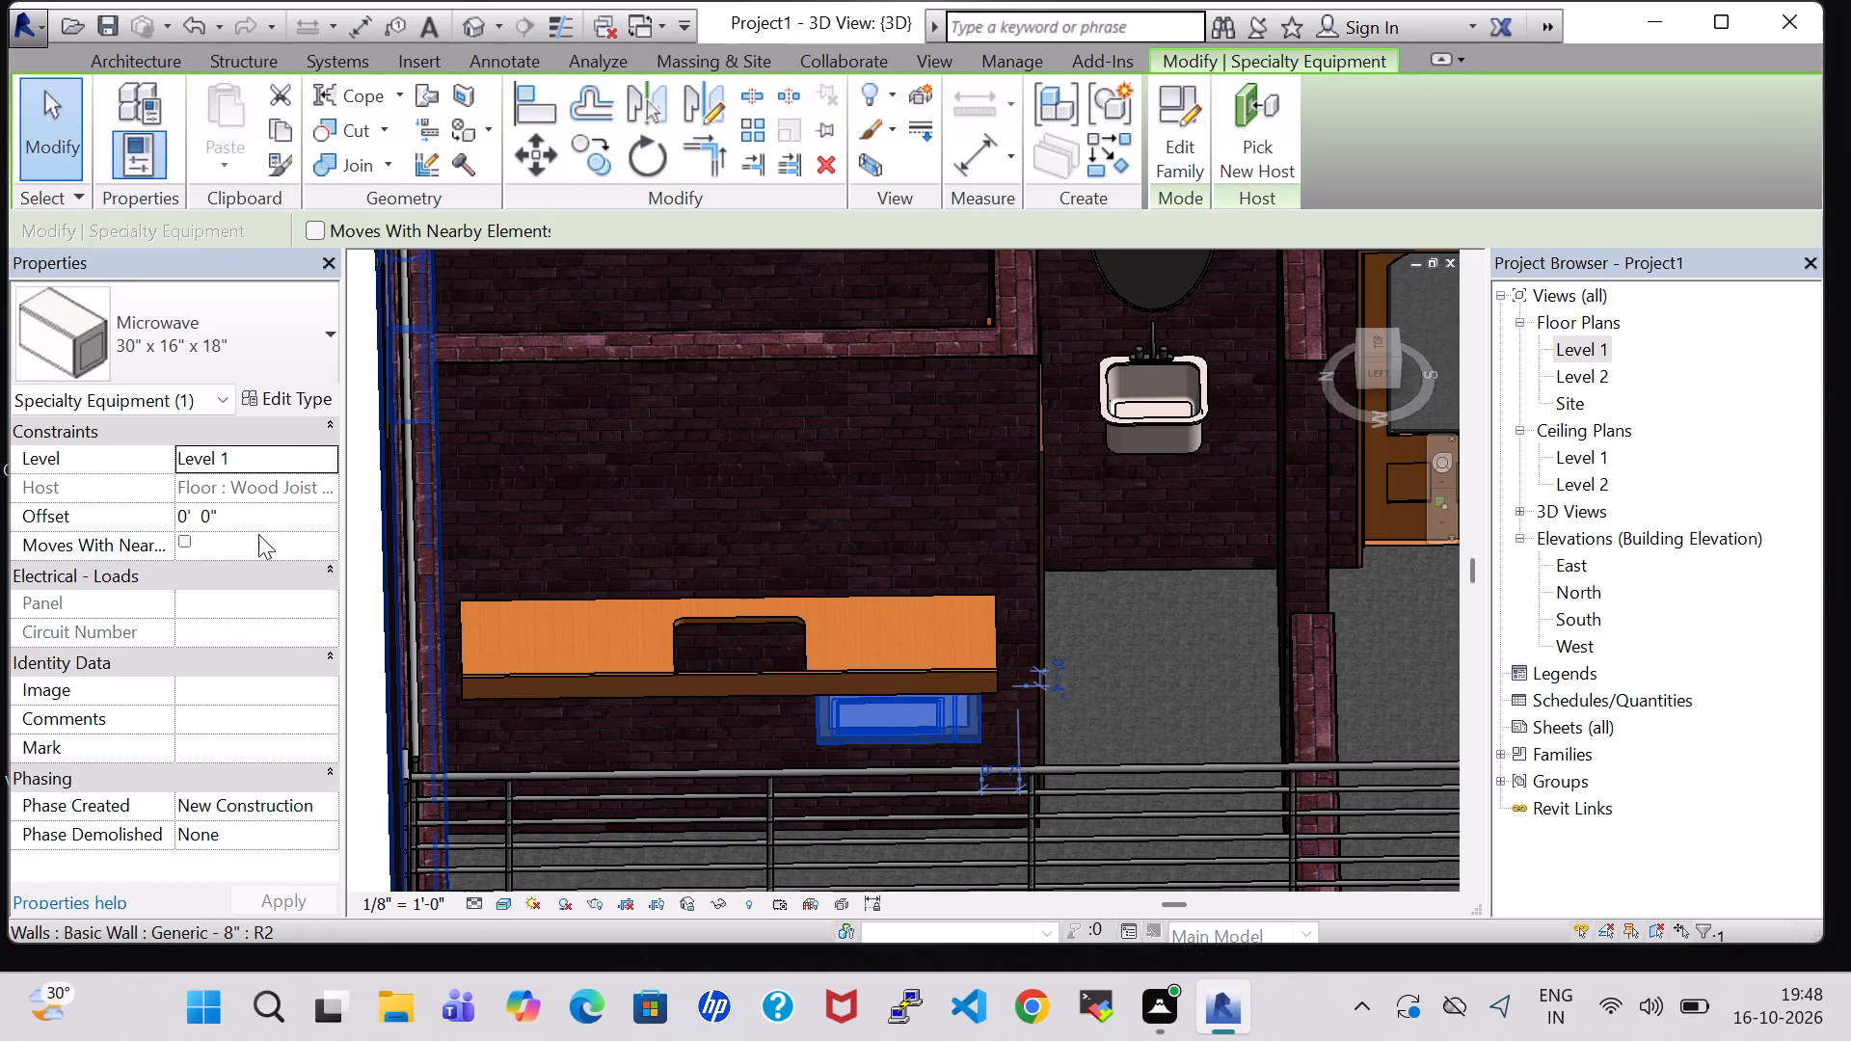
Set the microwave's offset from Level 1 to 2' 0".
click(186, 510)
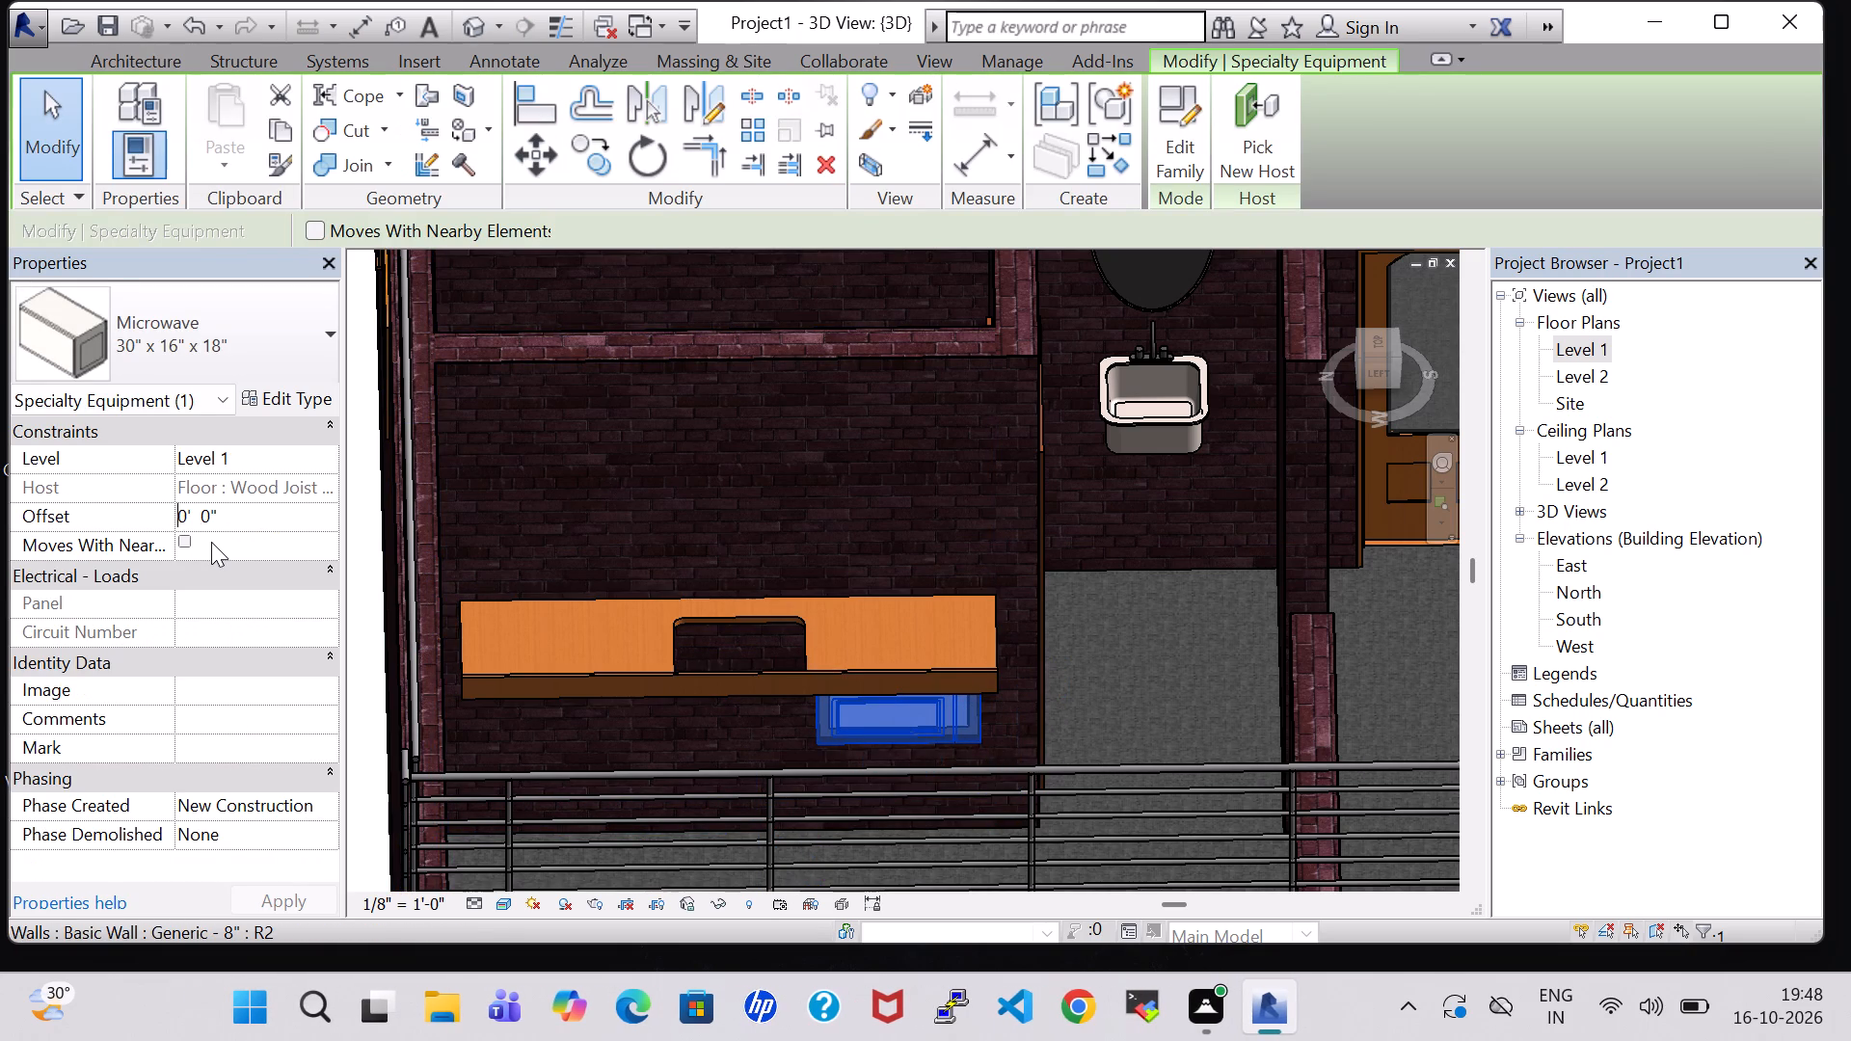
key(Right)
key(BackSpace)
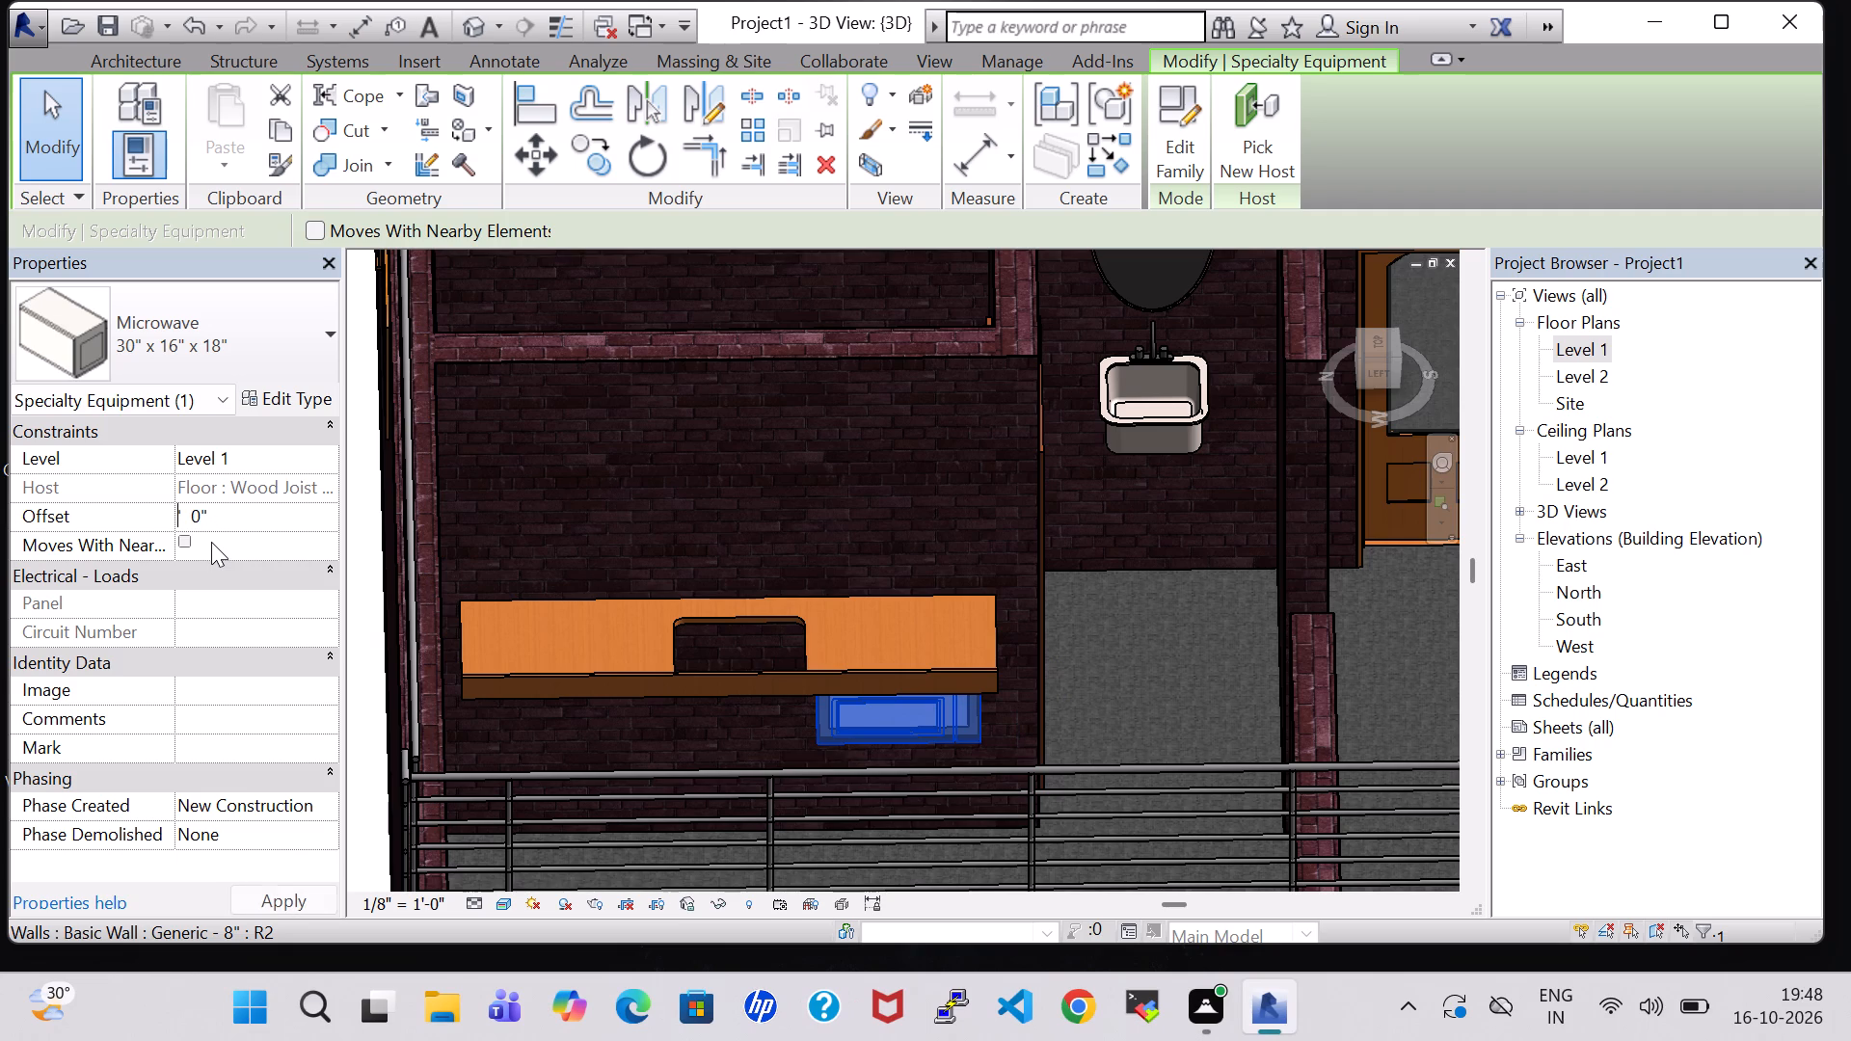
key(2)
key(Return)
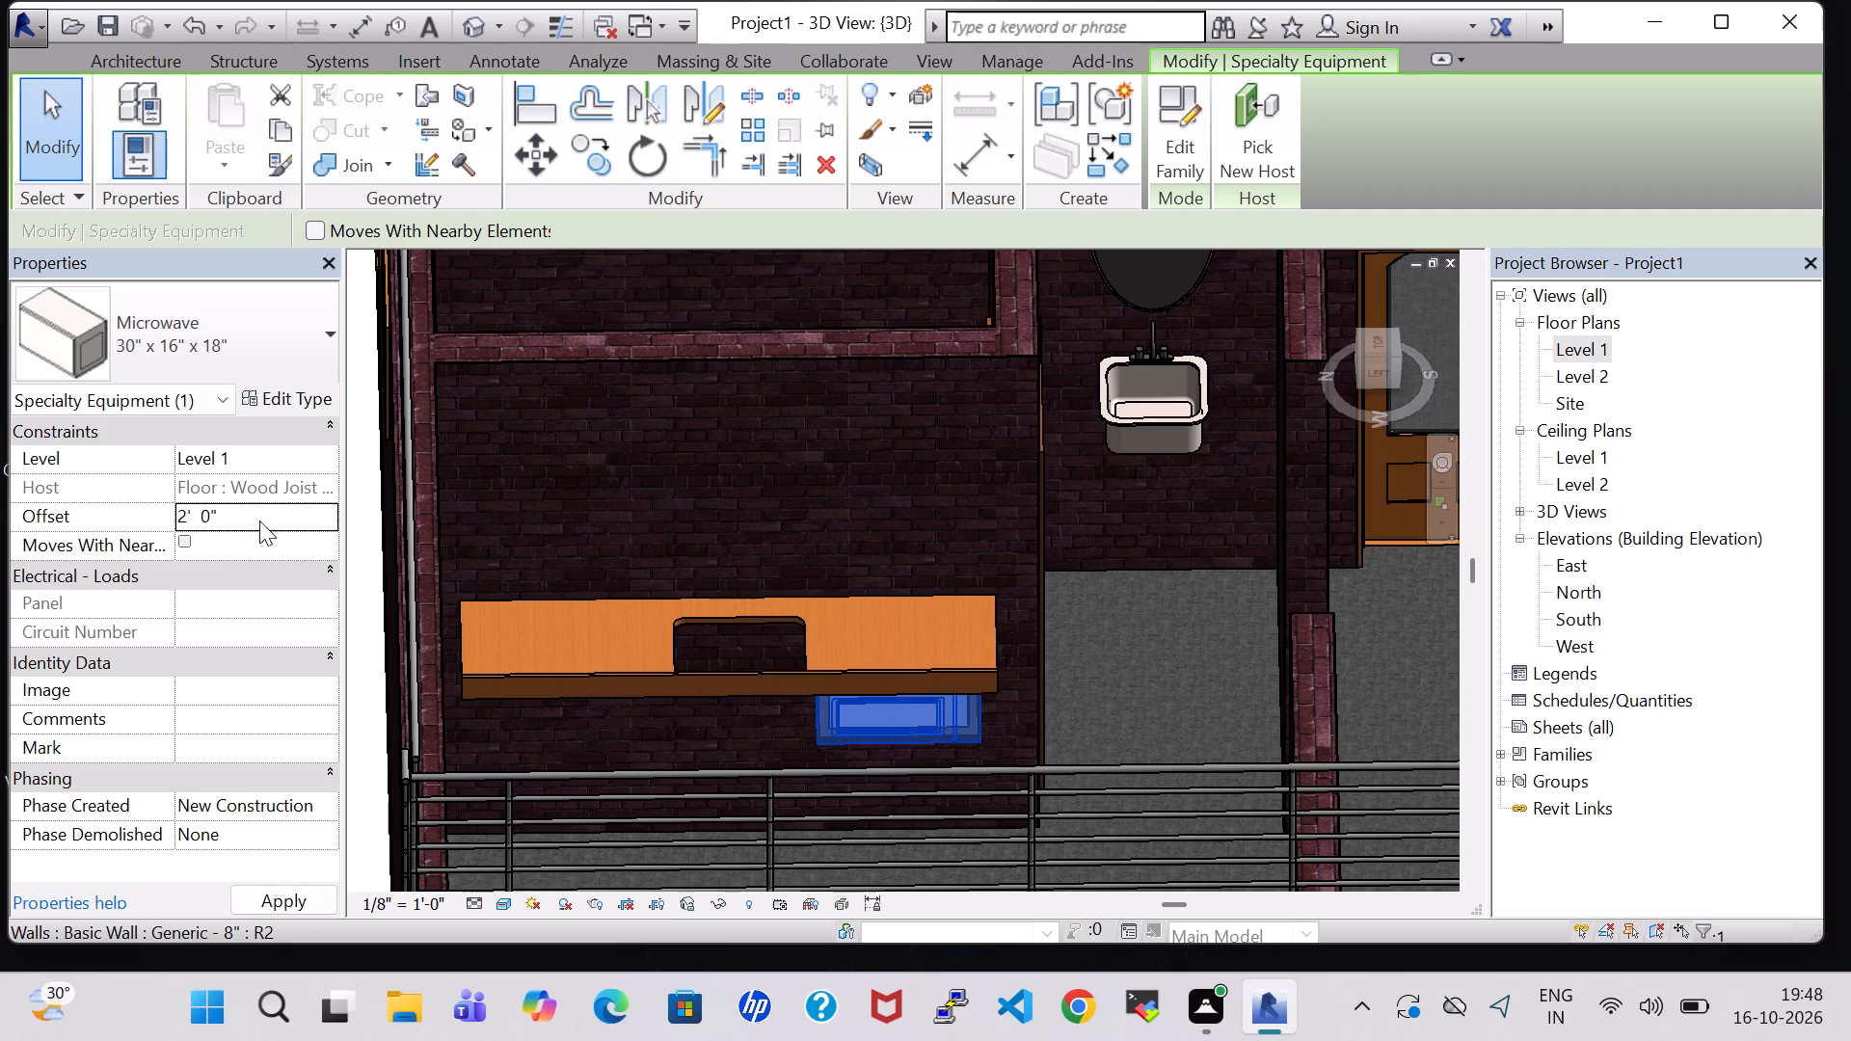
click(1201, 701)
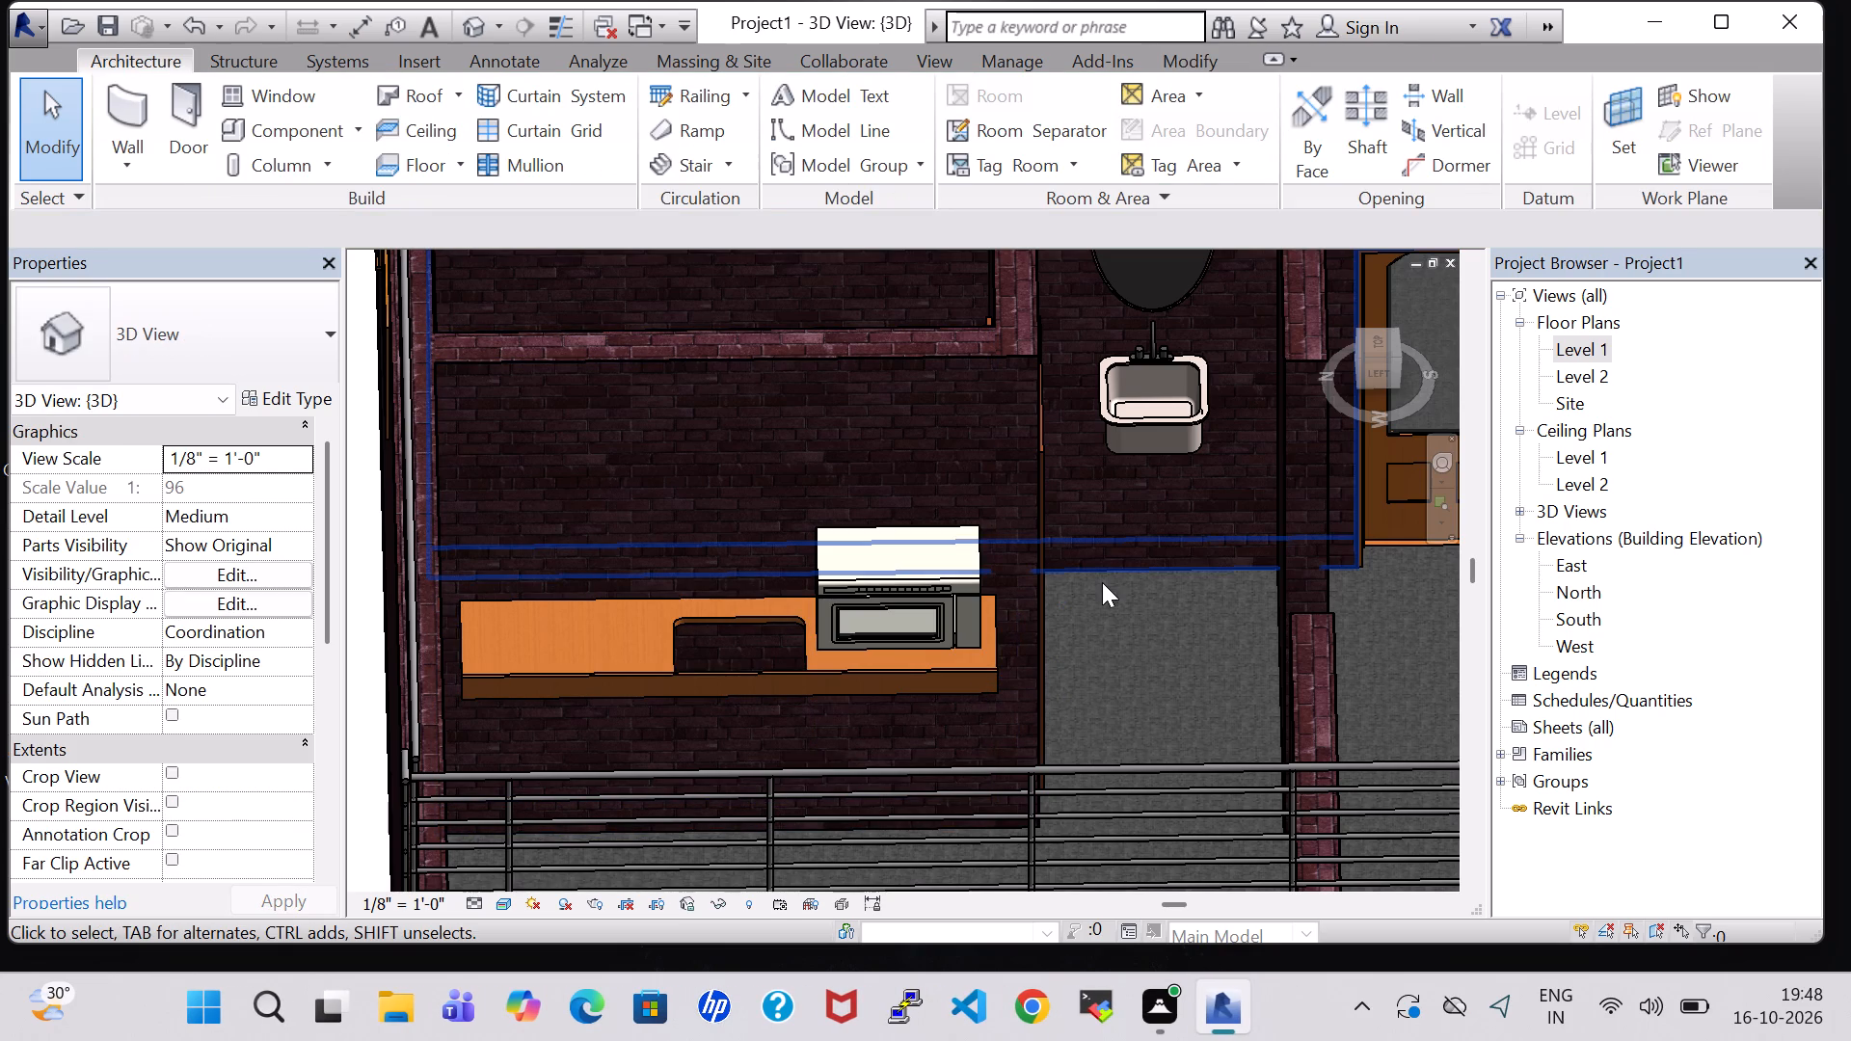
Examine the microwave, sink counter, refrigerator and surrounding rooms from several angles in the 3D view.
shift+middle_drag(1102, 582, 1105, 707)
shift+middle_drag(1112, 691, 1073, 698)
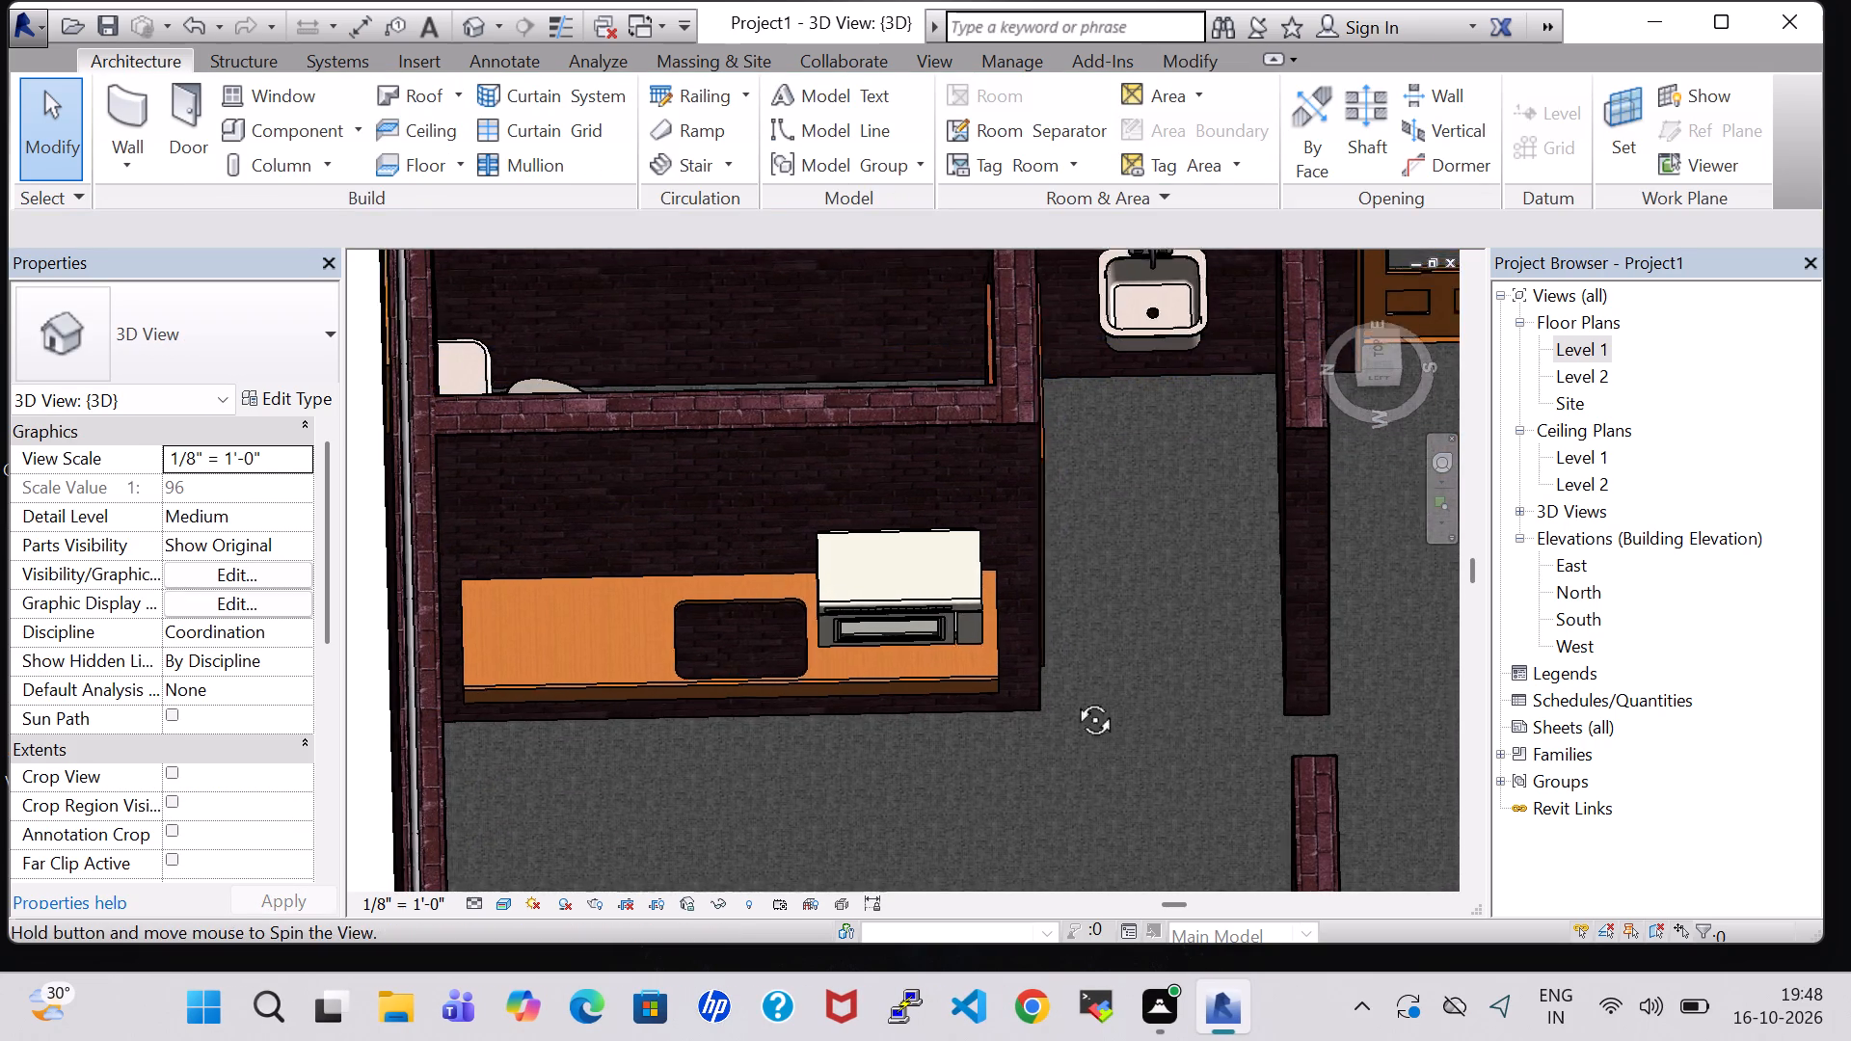
shift+middle_drag(1073, 698, 763, 617)
middle_drag(555, 547, 1510, 601)
shift+scroll(741, 683, down, 1)
shift+middle_drag(741, 683, 741, 680)
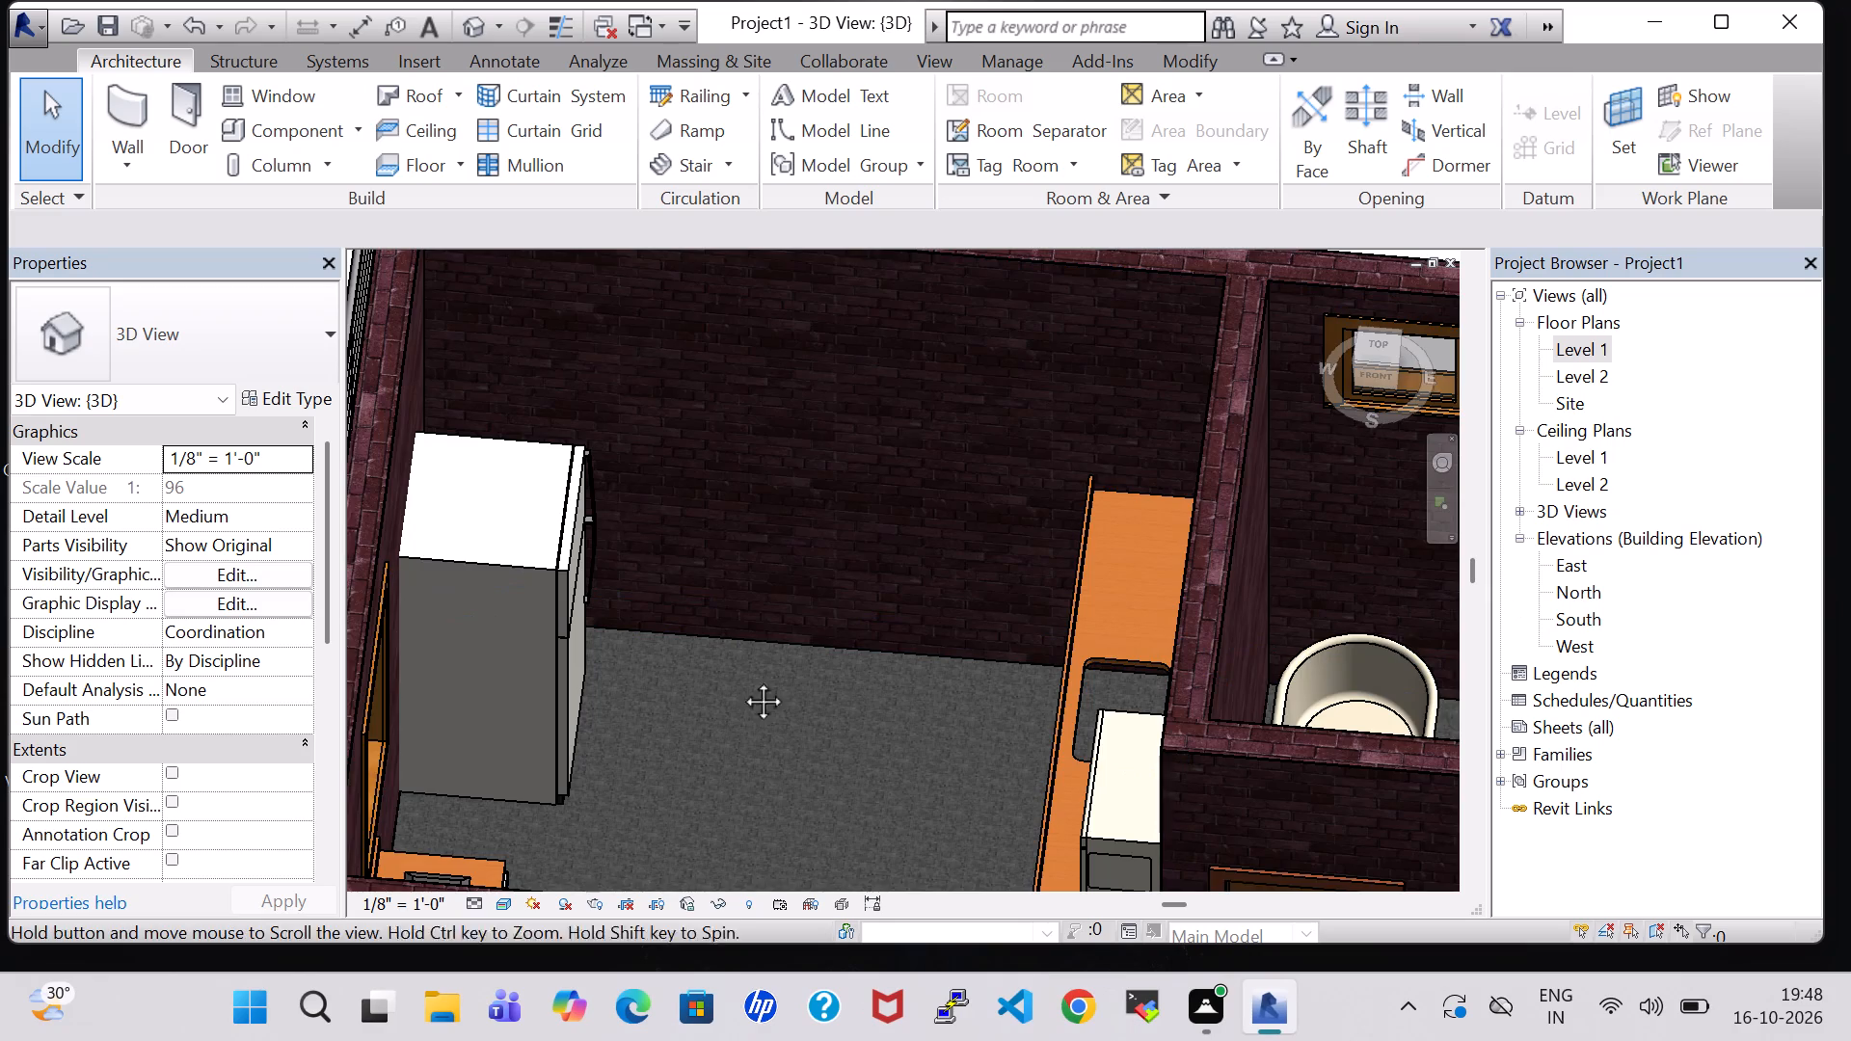
shift+middle_drag(741, 680, 825, 338)
shift+middle_drag(838, 354, 821, 711)
middle_drag(821, 711, 793, 322)
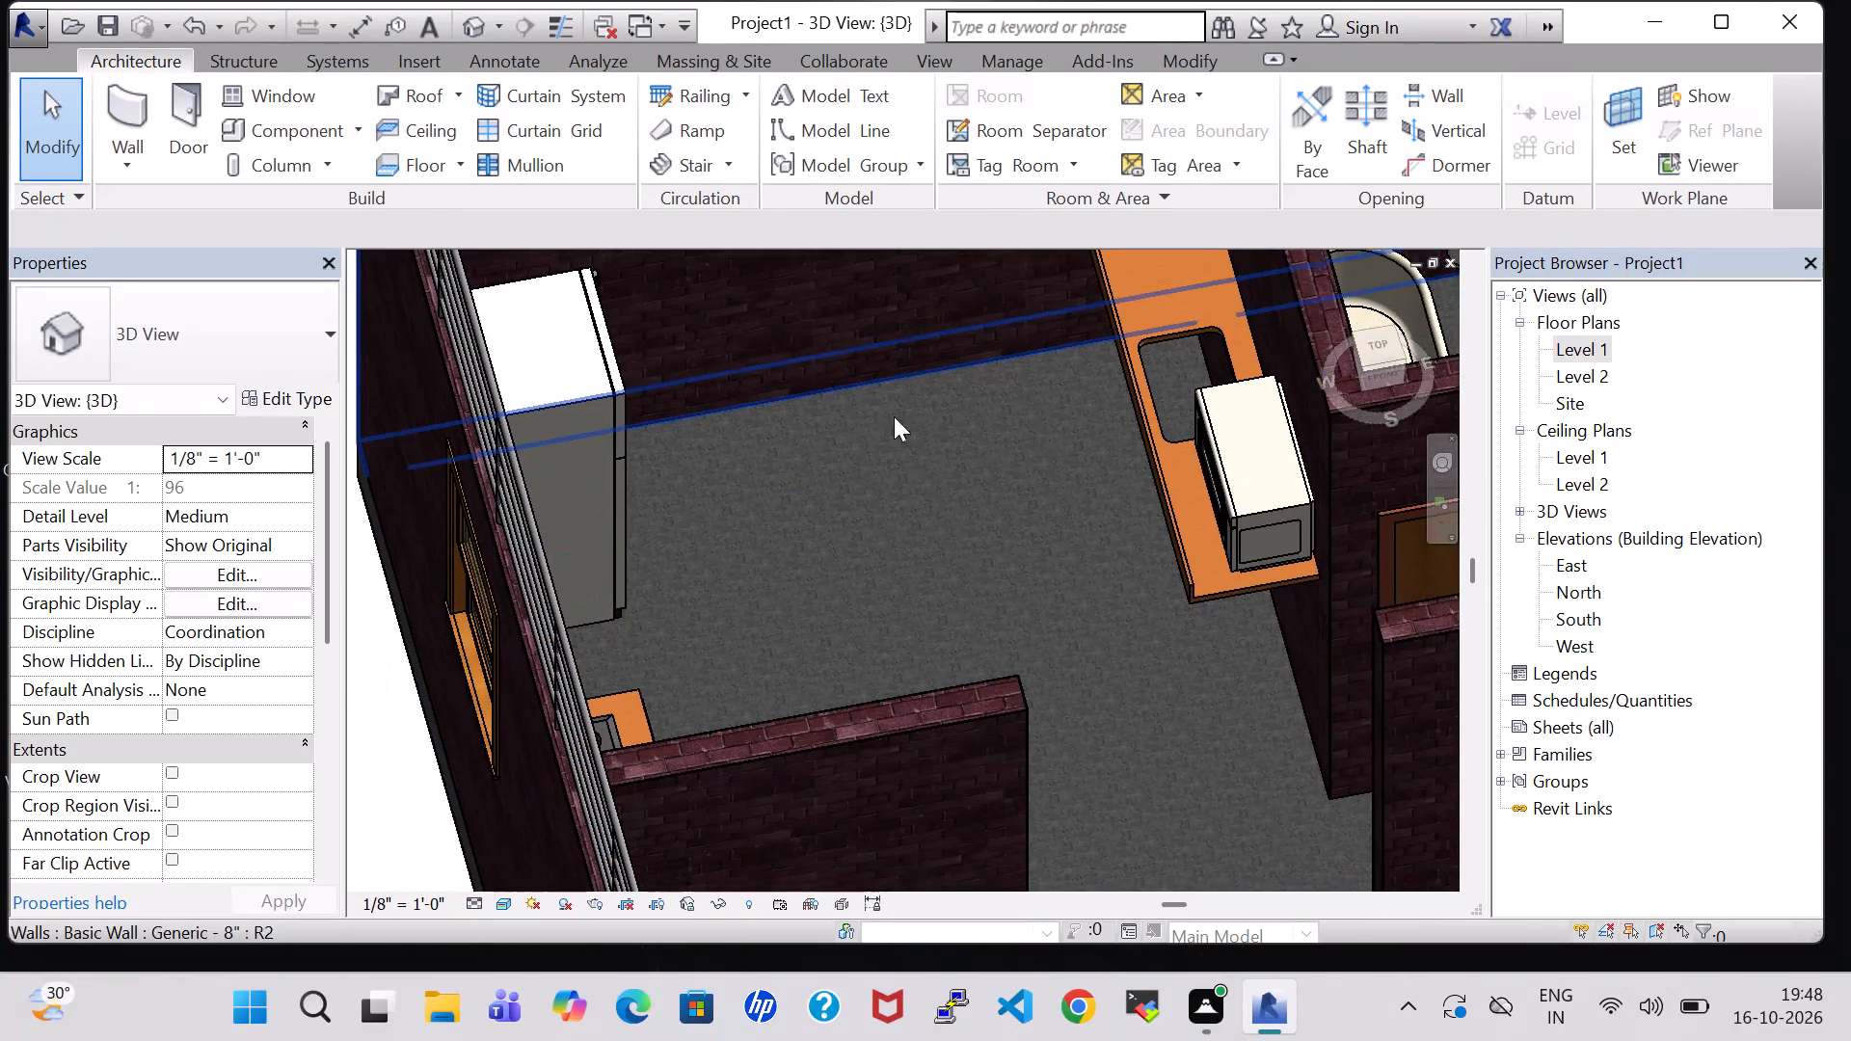
shift+middle_drag(957, 552, 633, 586)
middle_drag(625, 298, 749, 823)
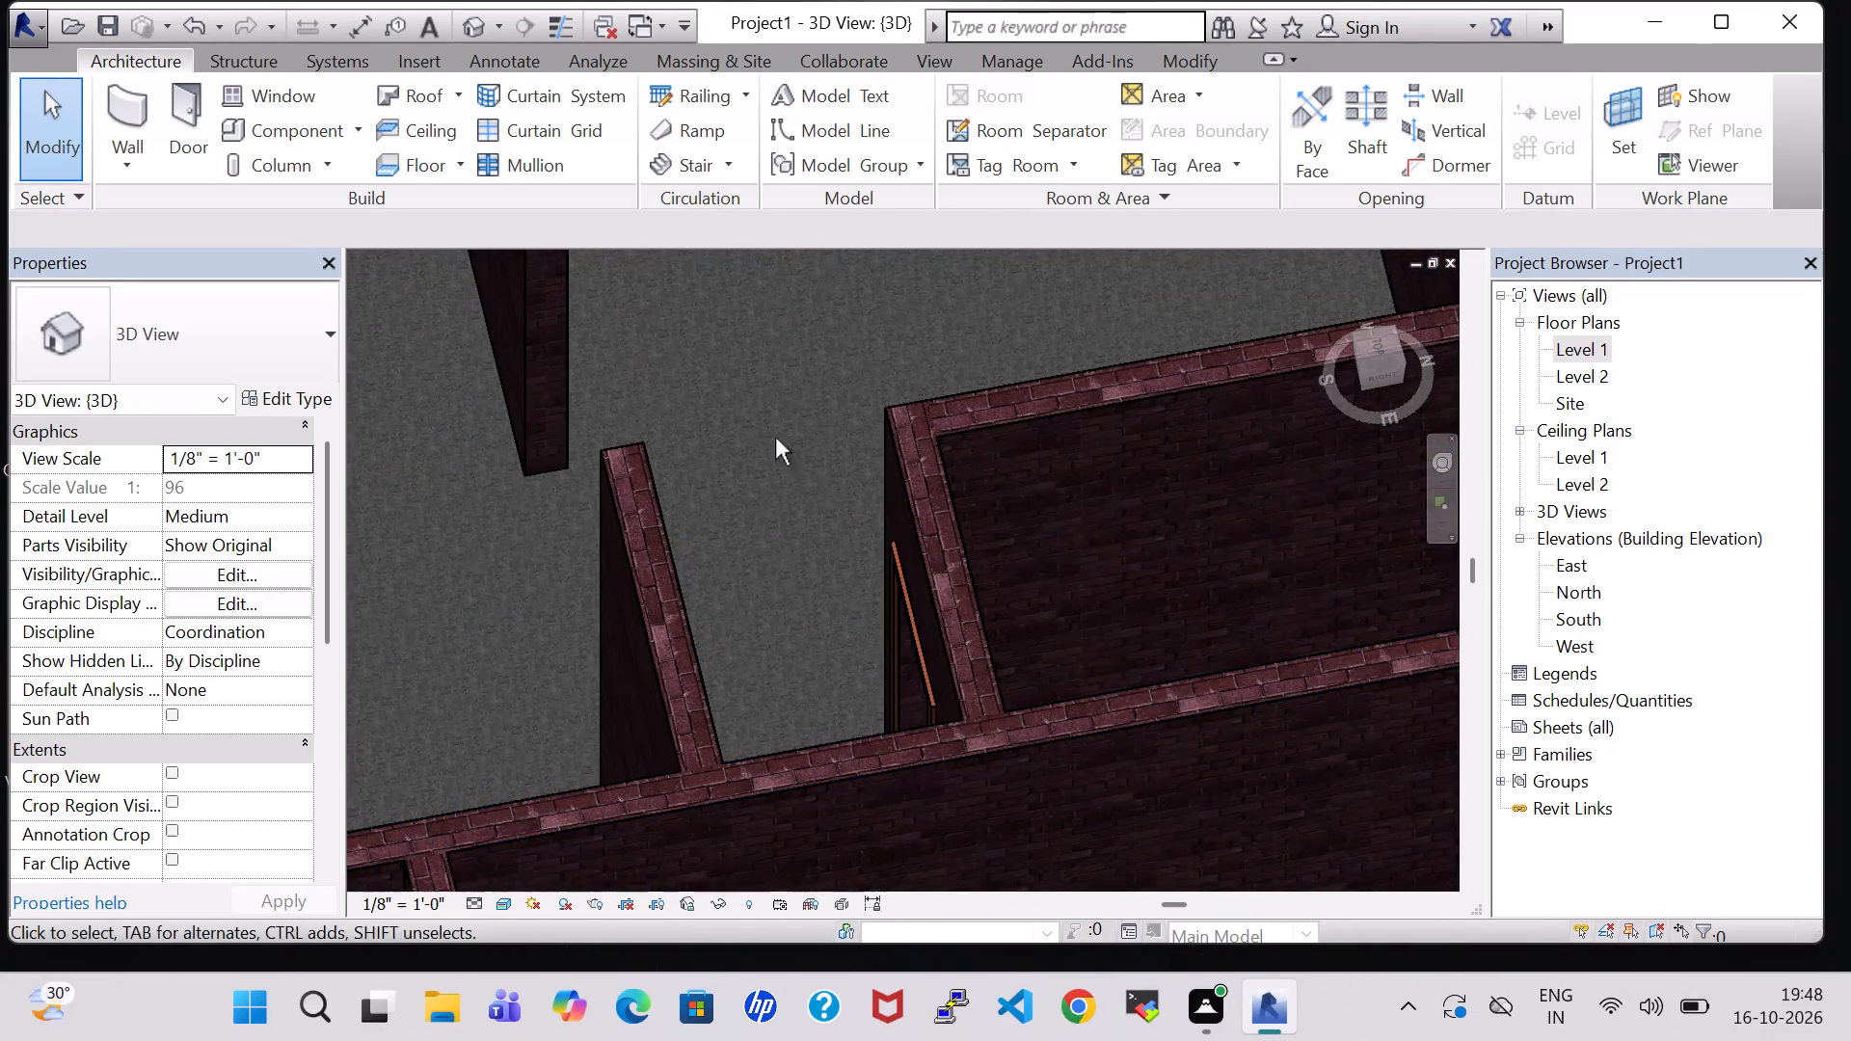
shift+middle_drag(775, 438, 715, 396)
middle_drag(765, 308, 666, 860)
scroll(765, 358, down, 1)
shift+middle_drag(1045, 726, 1214, 723)
In the Level 1 plan, load the Oven Double-Built-in component family from the Domestic specialty equipment library.
double_click(1589, 347)
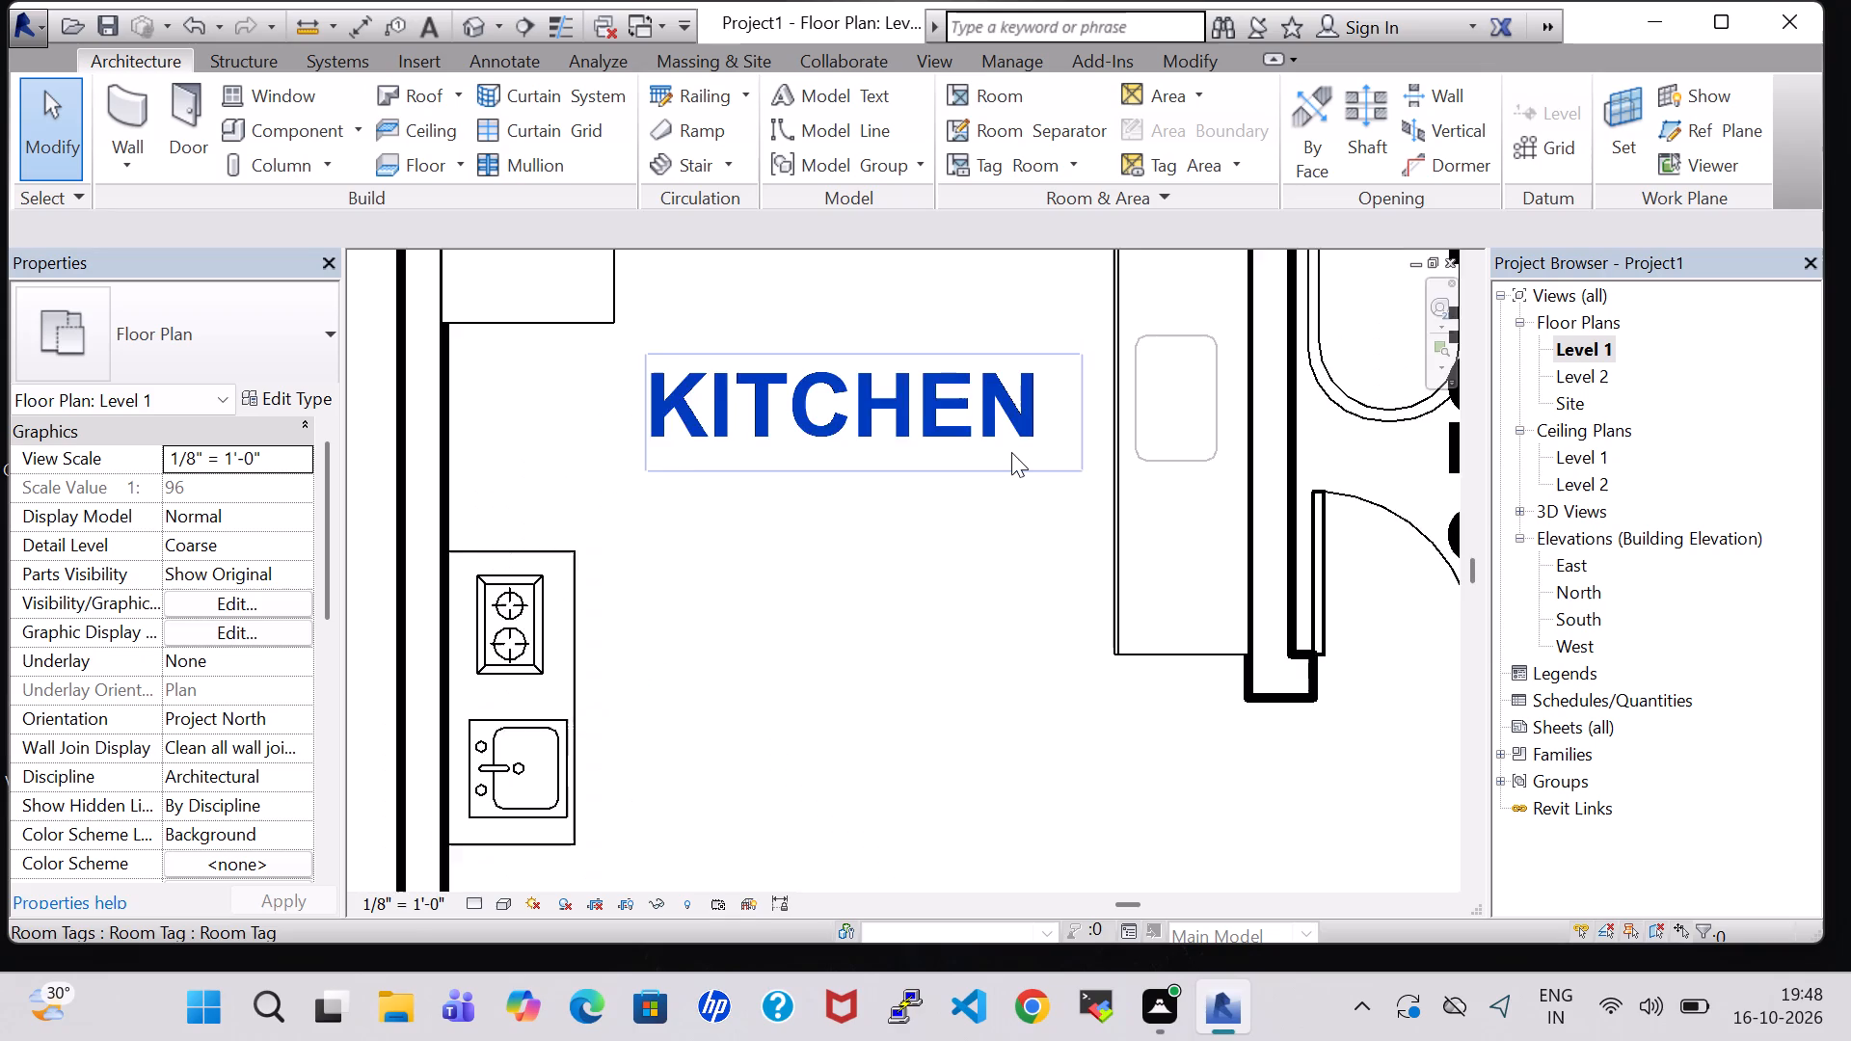
scroll(1011, 452, down, 6)
click(281, 125)
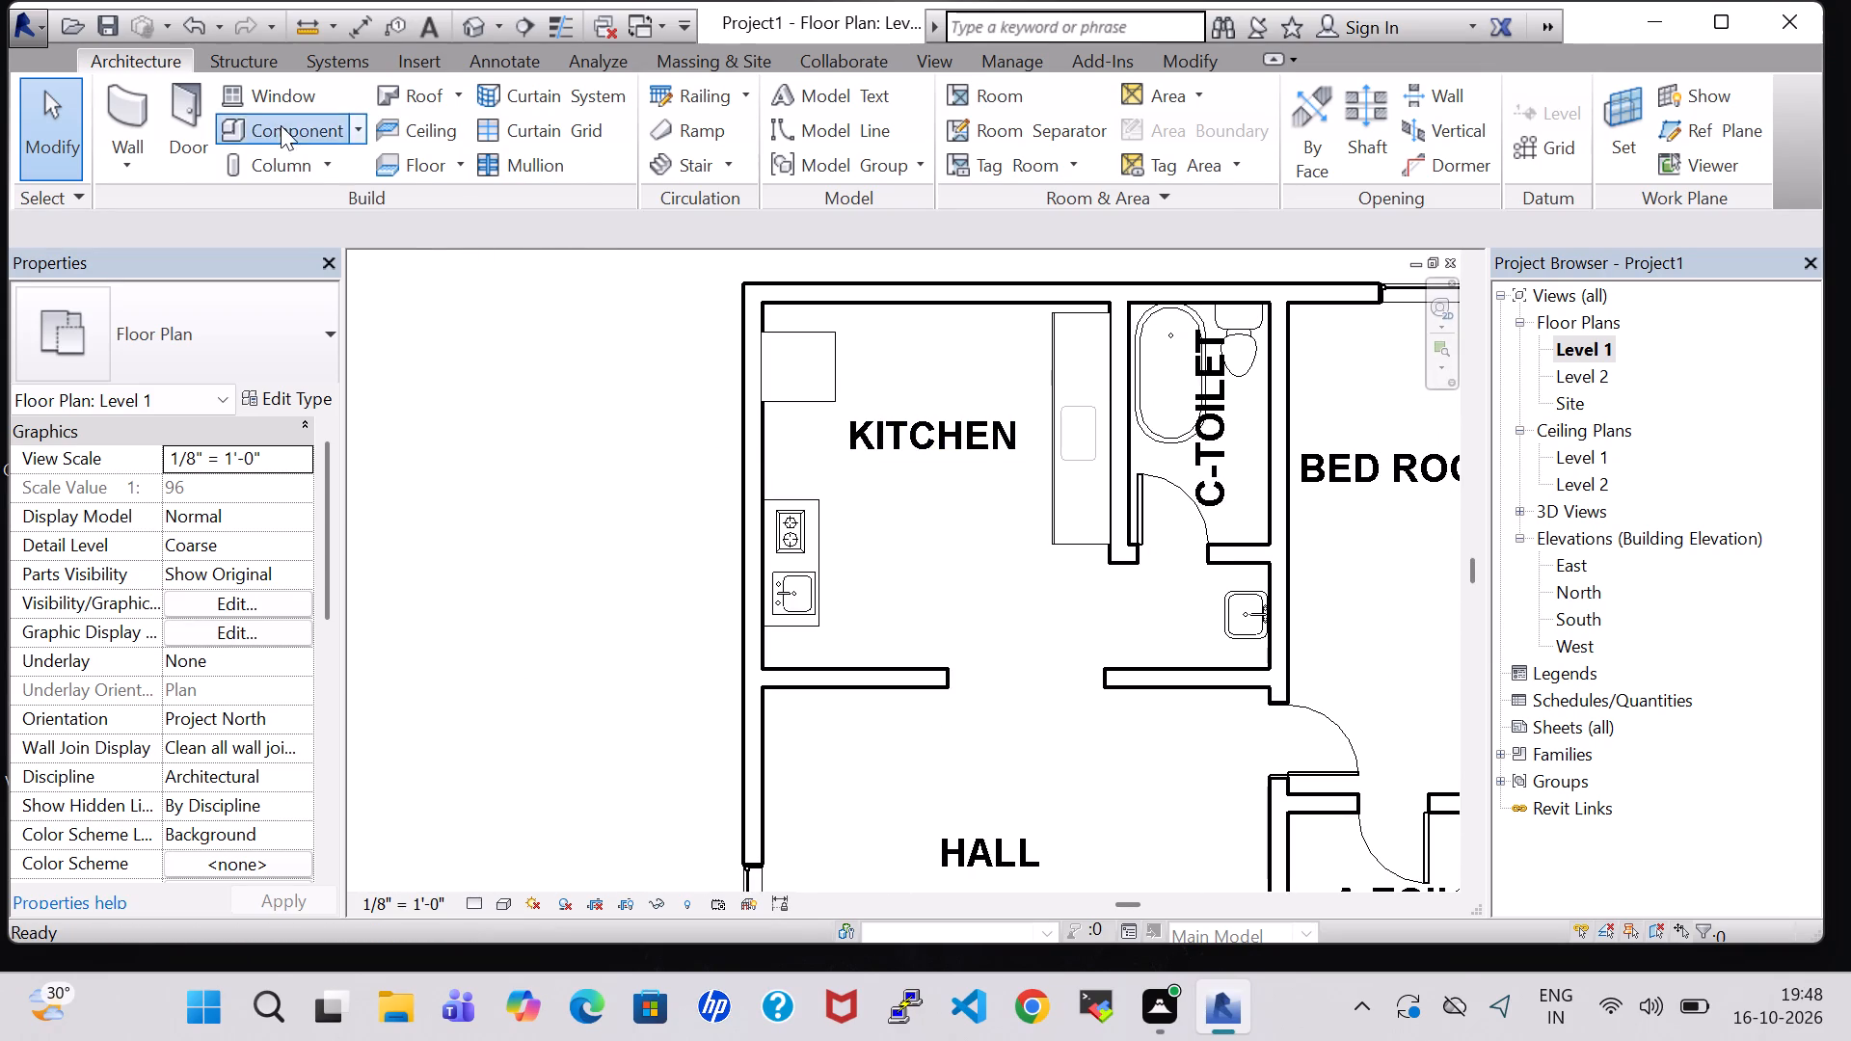
click(1193, 133)
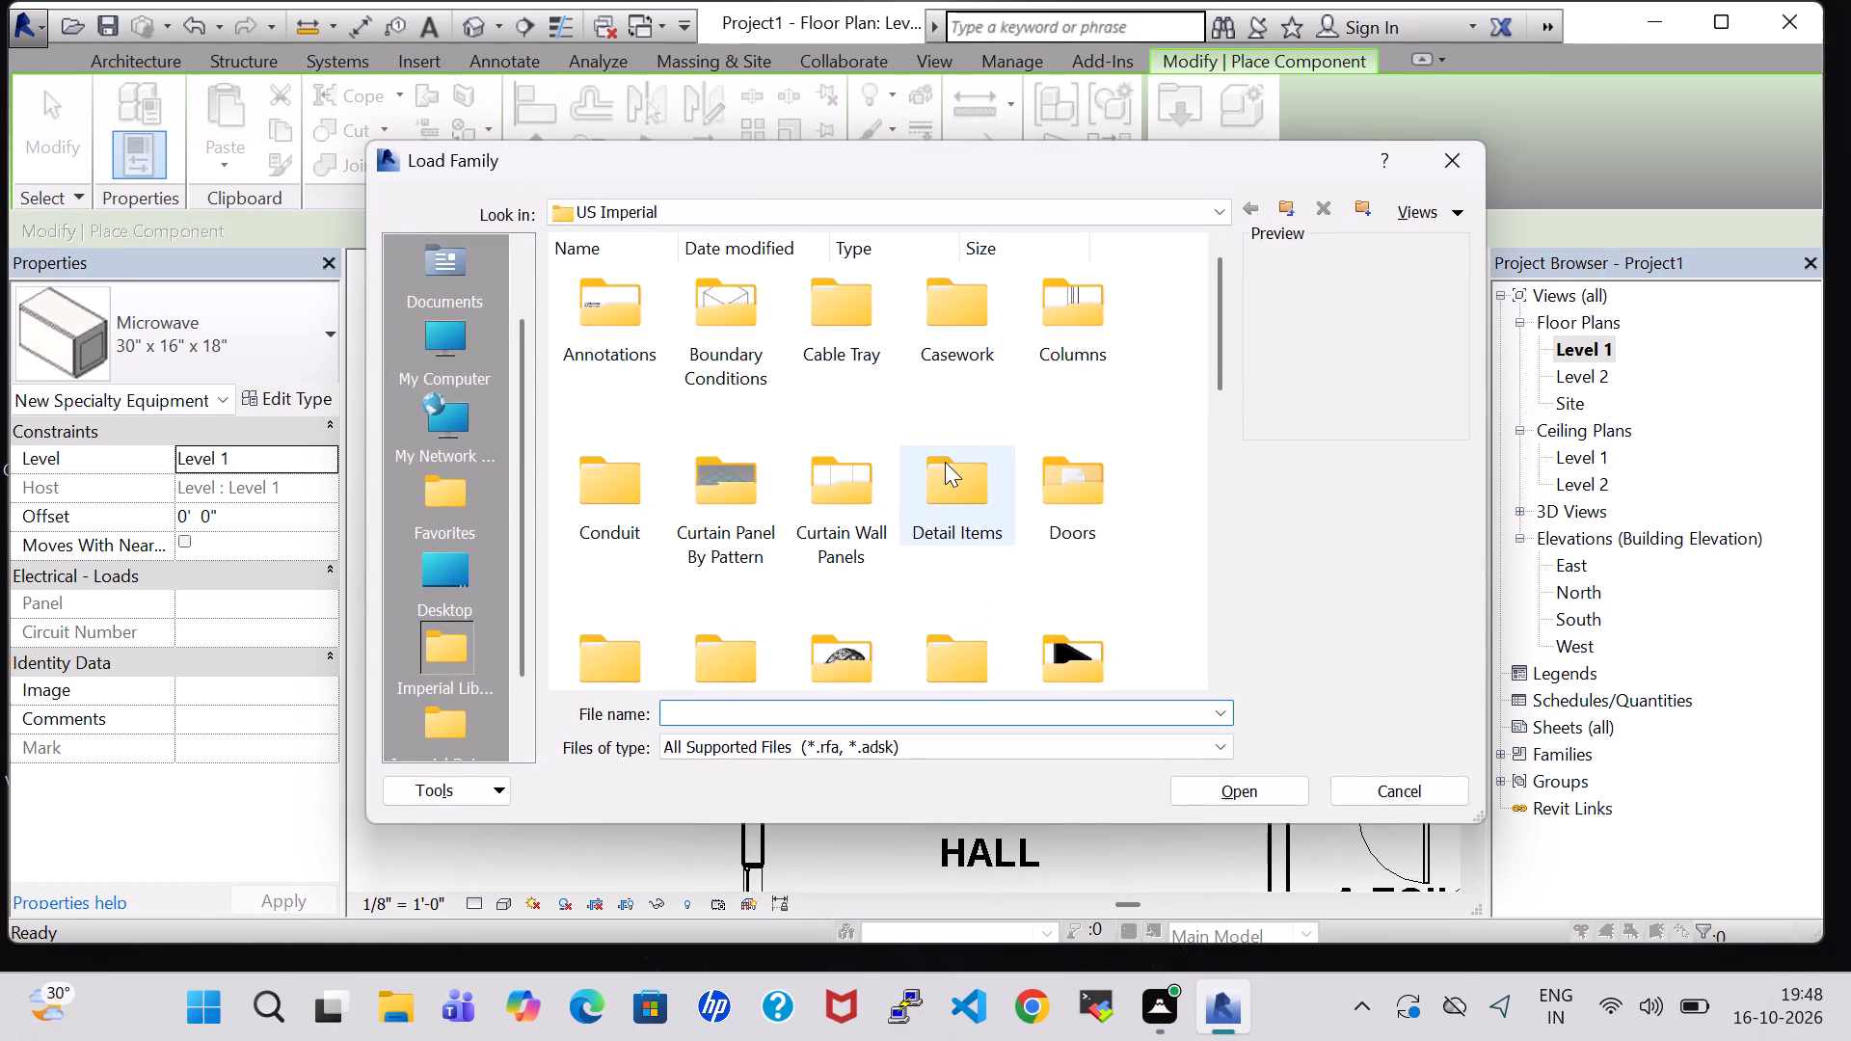
scroll(791, 543, down, 1)
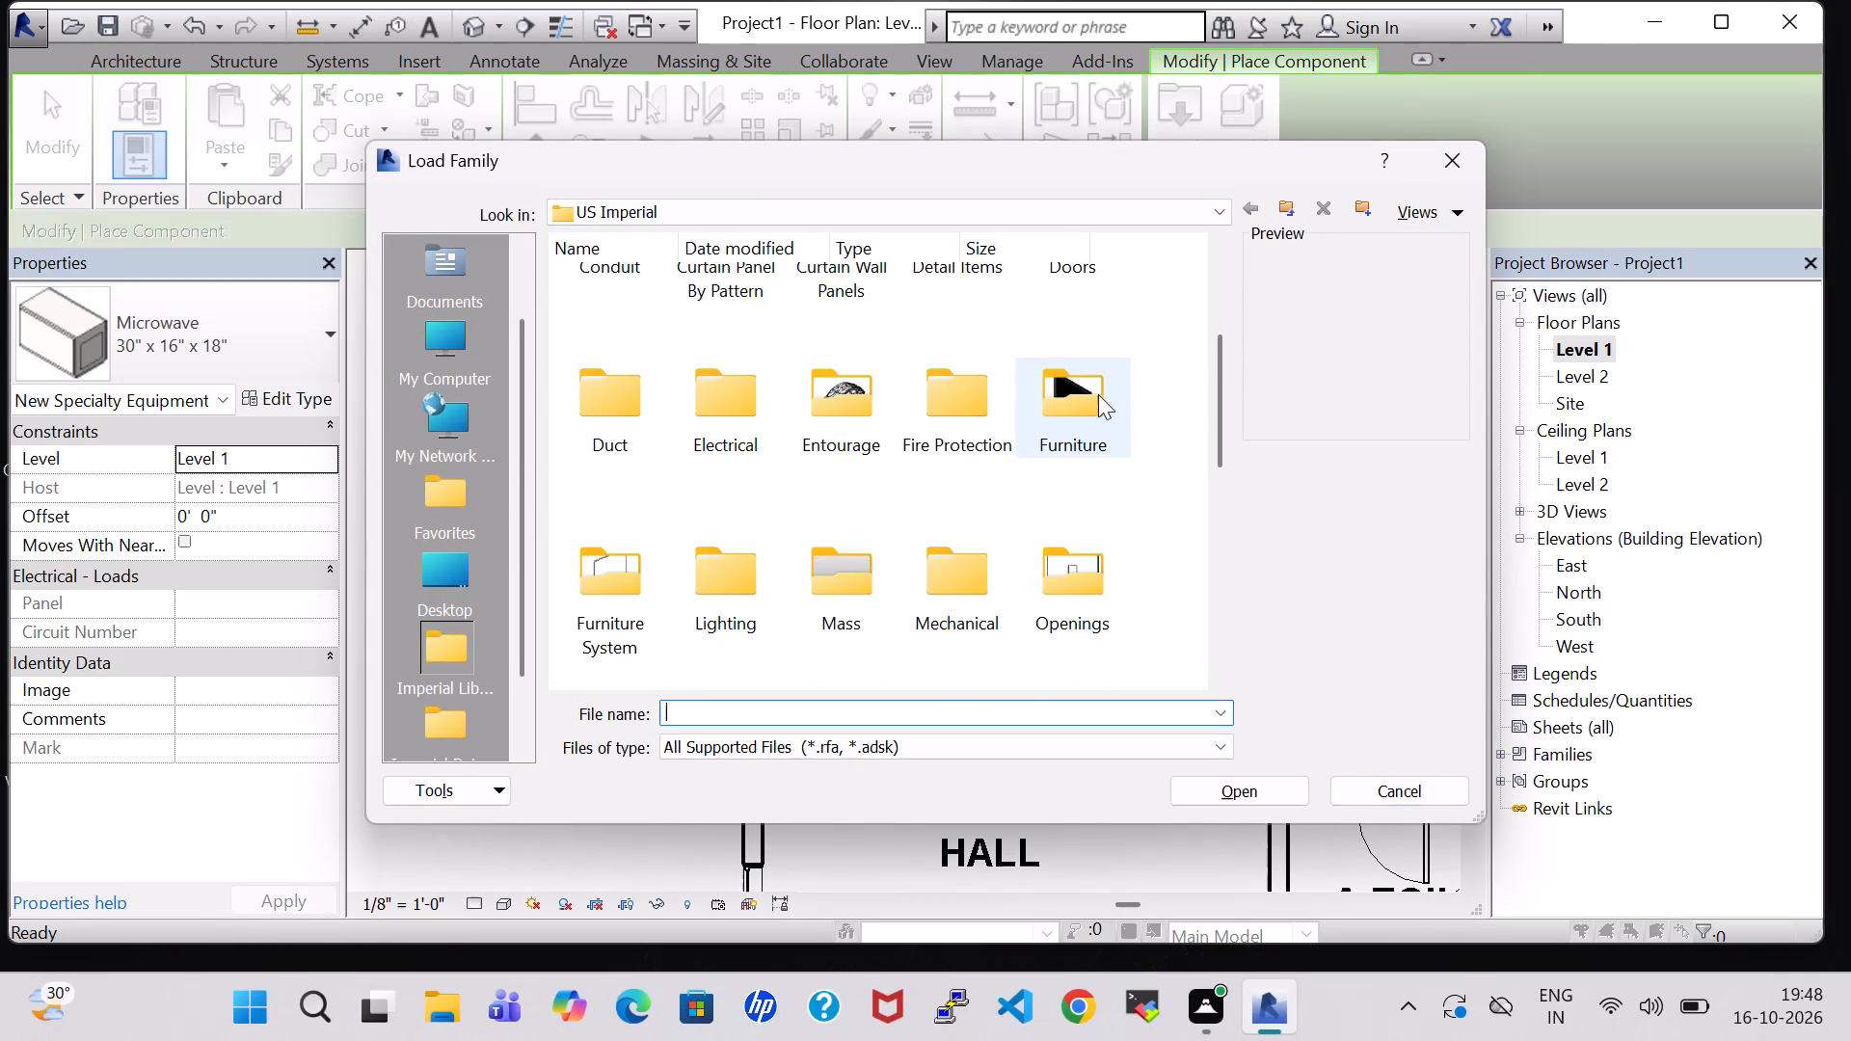
scroll(708, 562, down, 3)
double_click(732, 323)
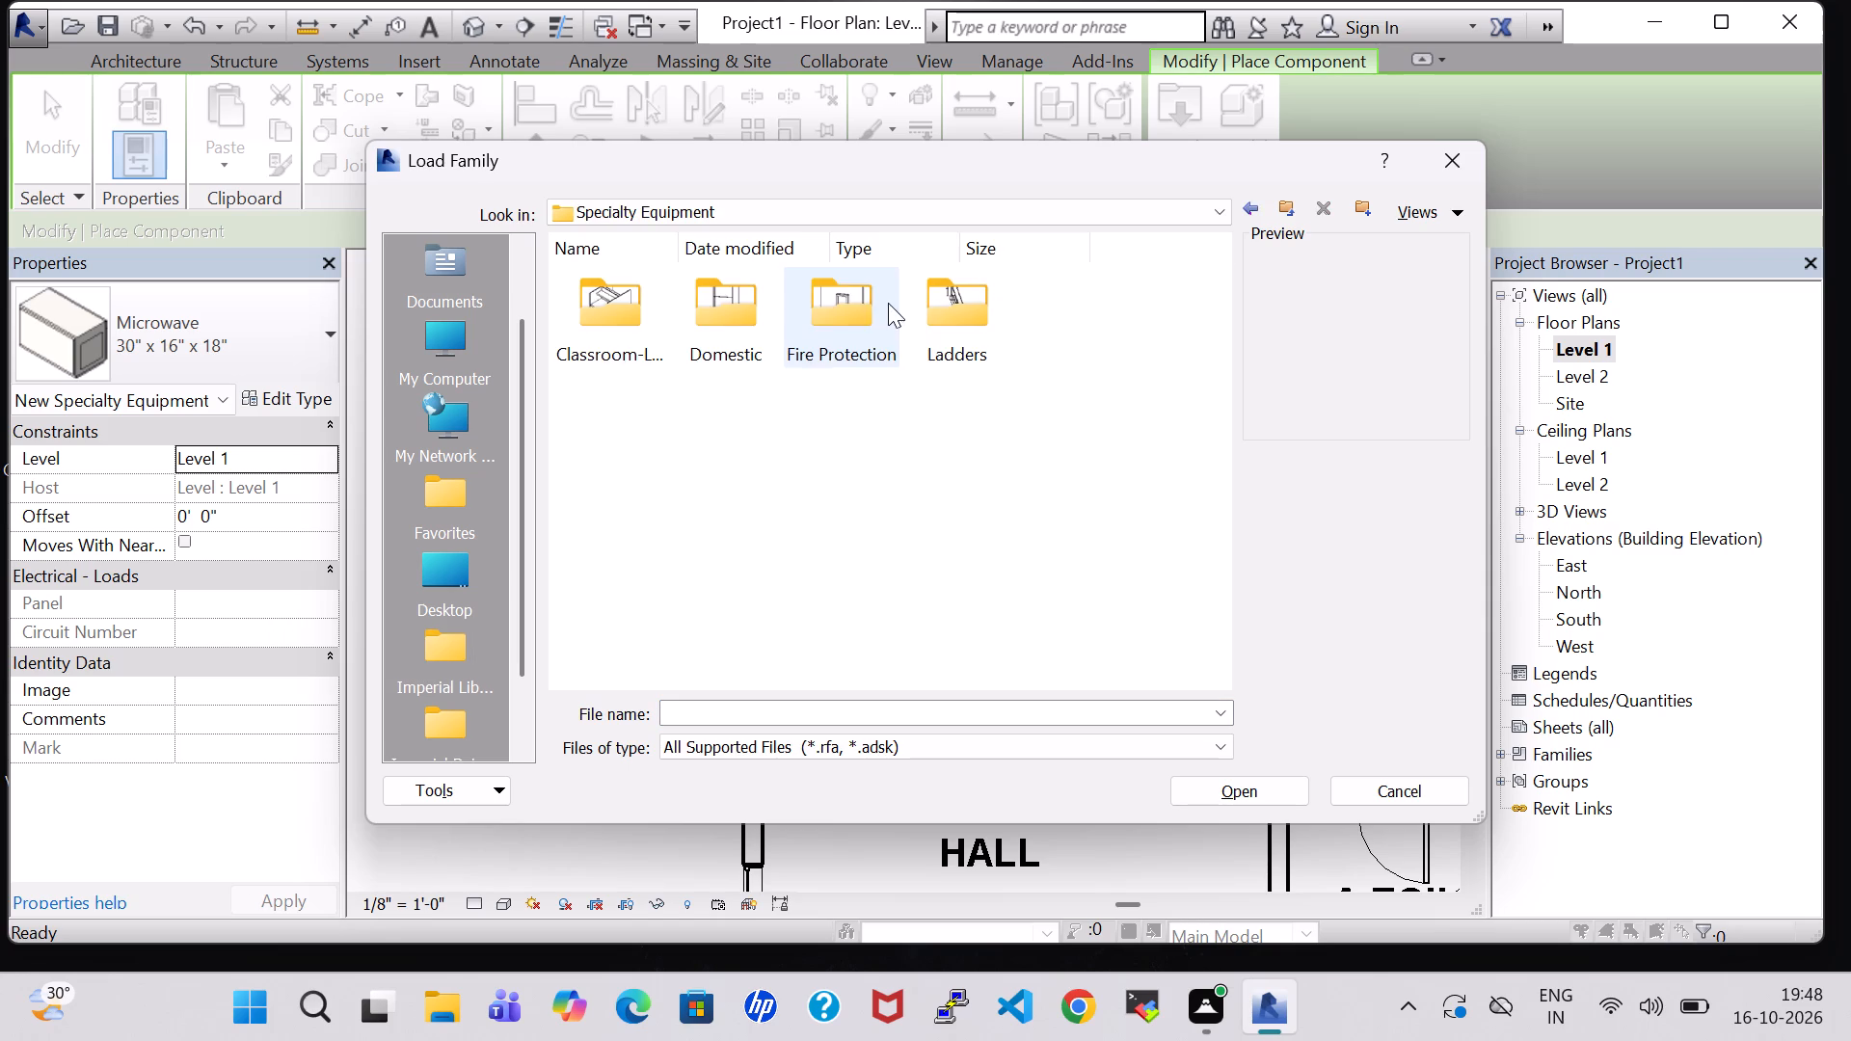
double_click(720, 308)
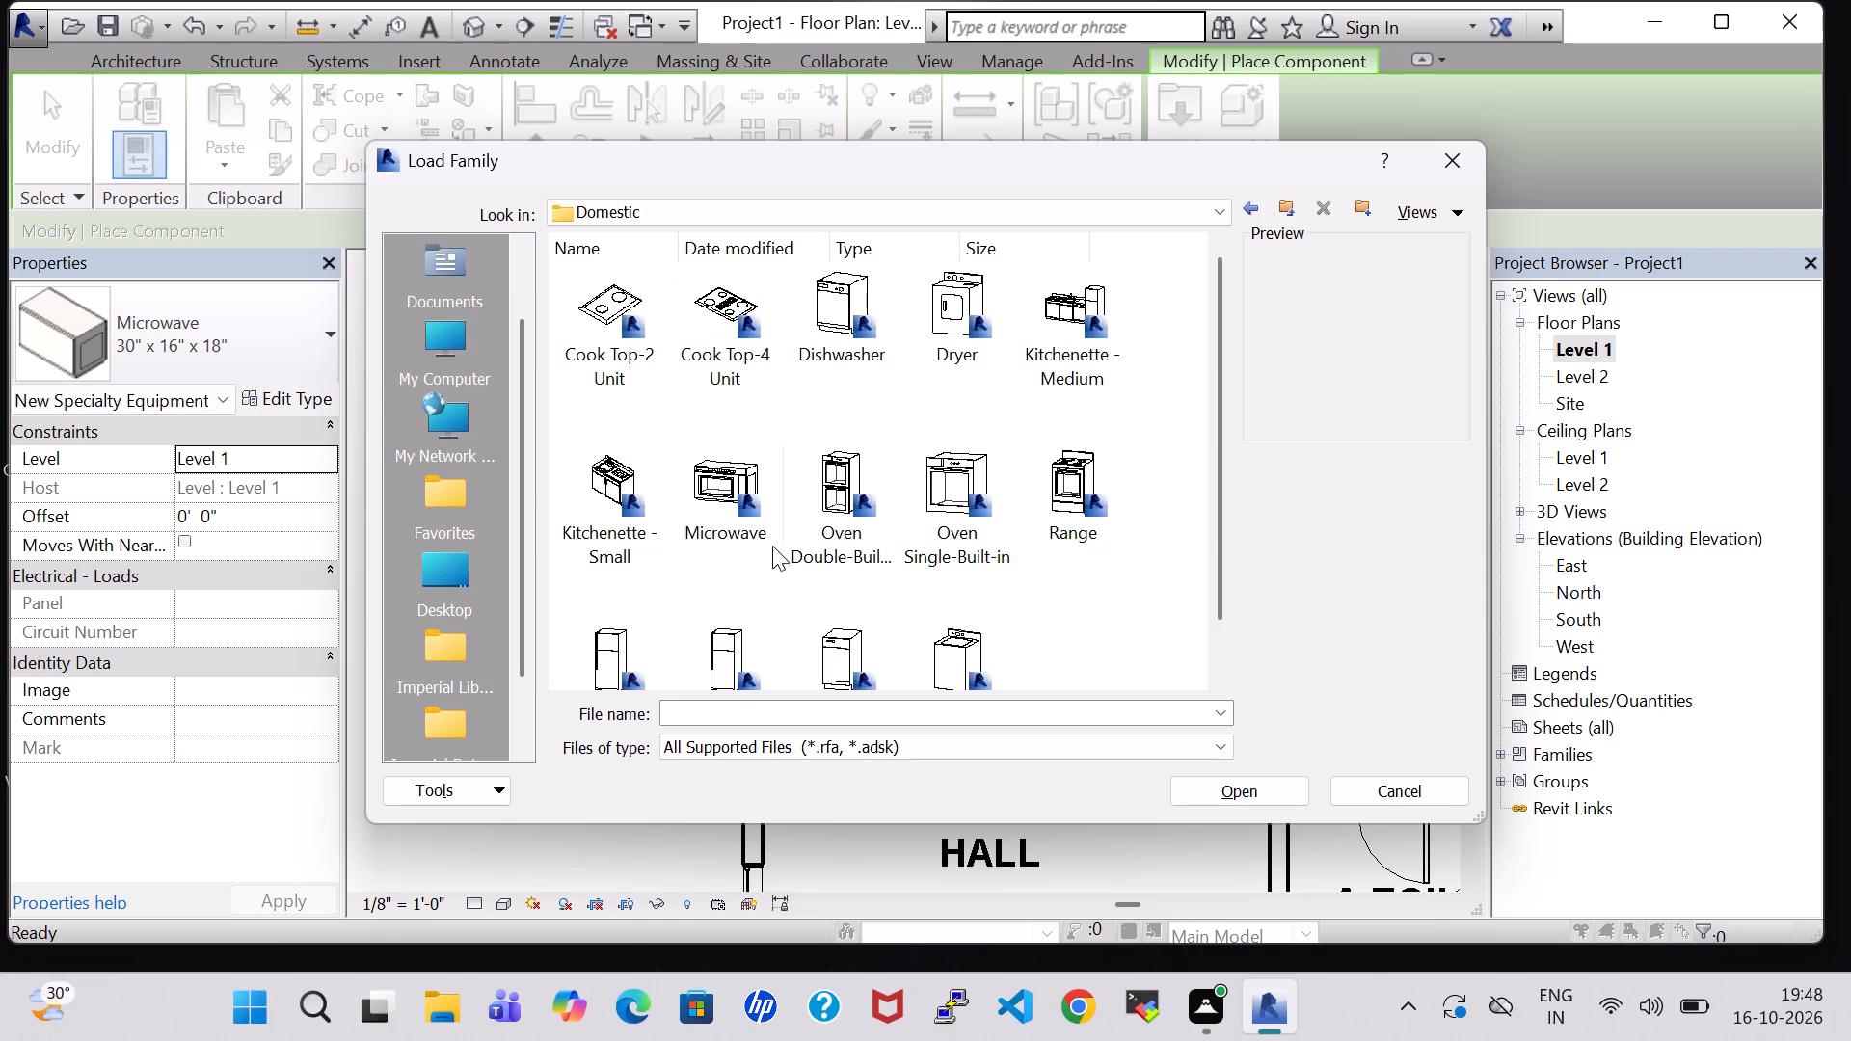
click(841, 474)
click(1230, 778)
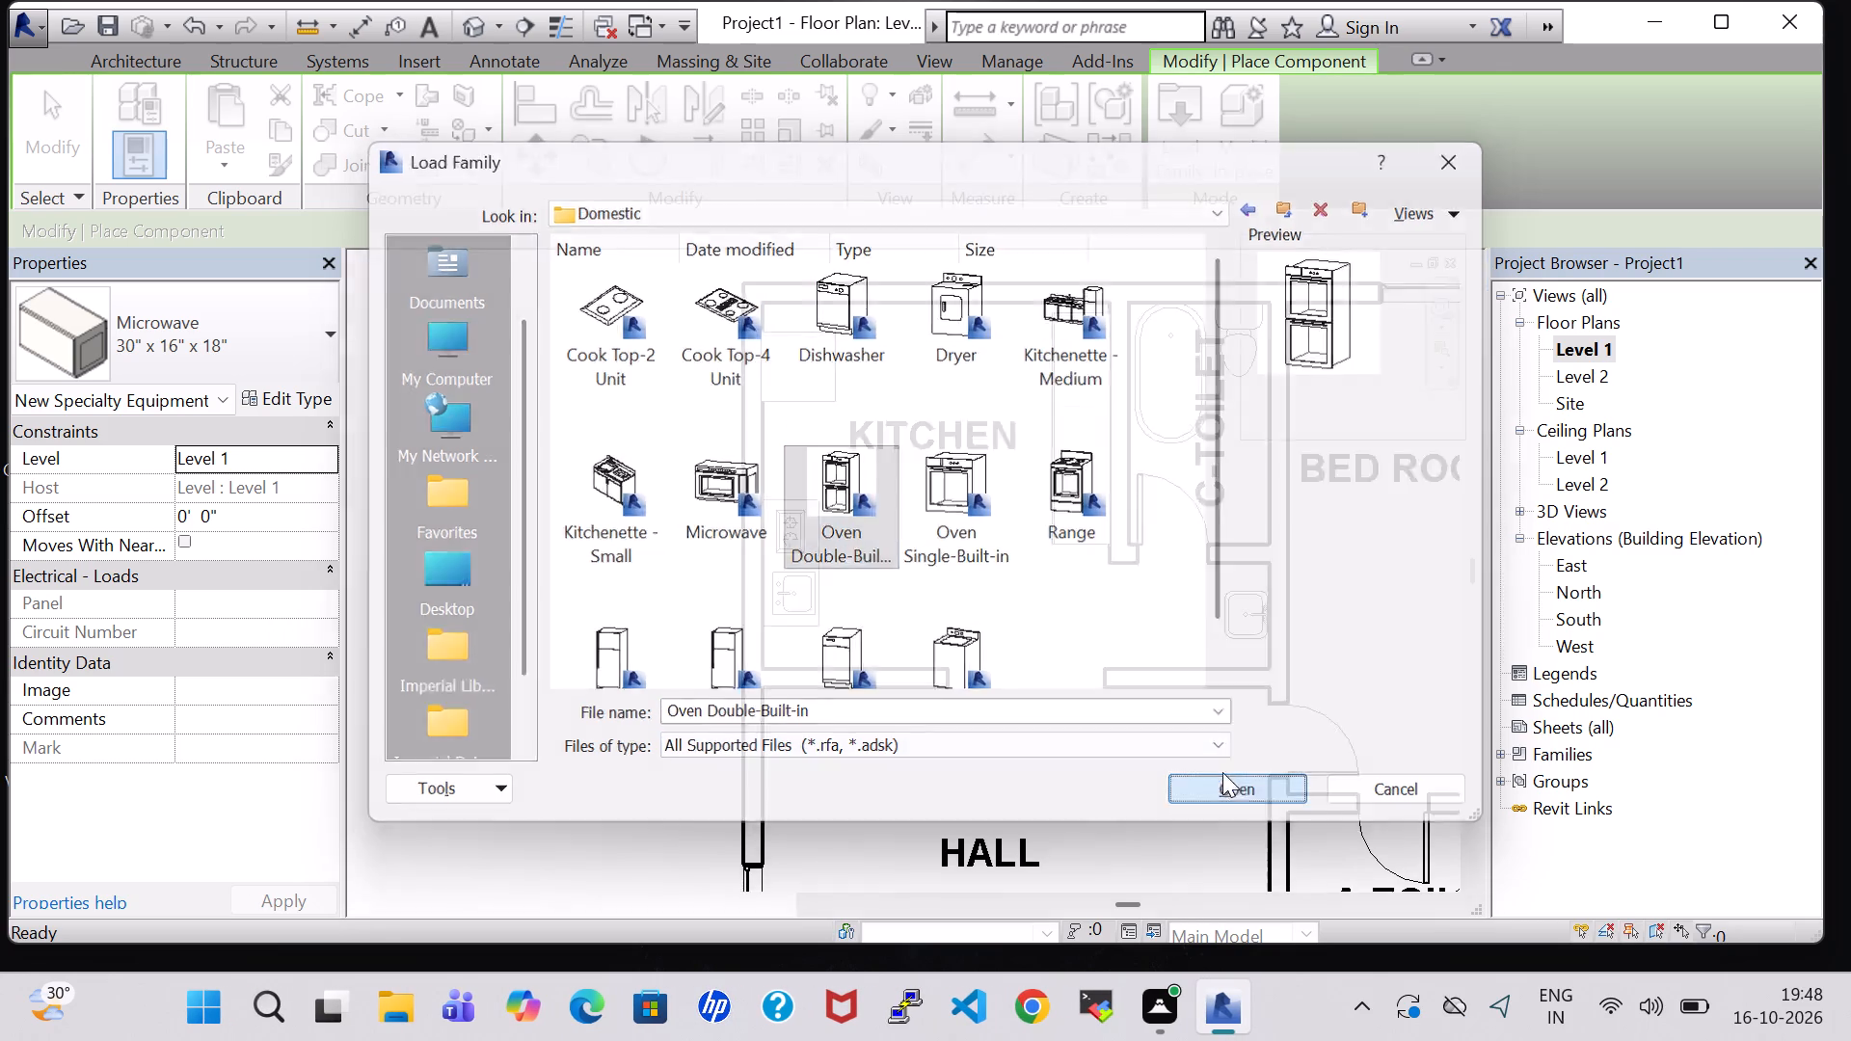
Place the 21 1/2" x 39 1/4" x 21" oven, rotated a half turn, against the kitchen–hall wall about 4' 10" from the exterior side wall.
scroll(993, 523, up, 2)
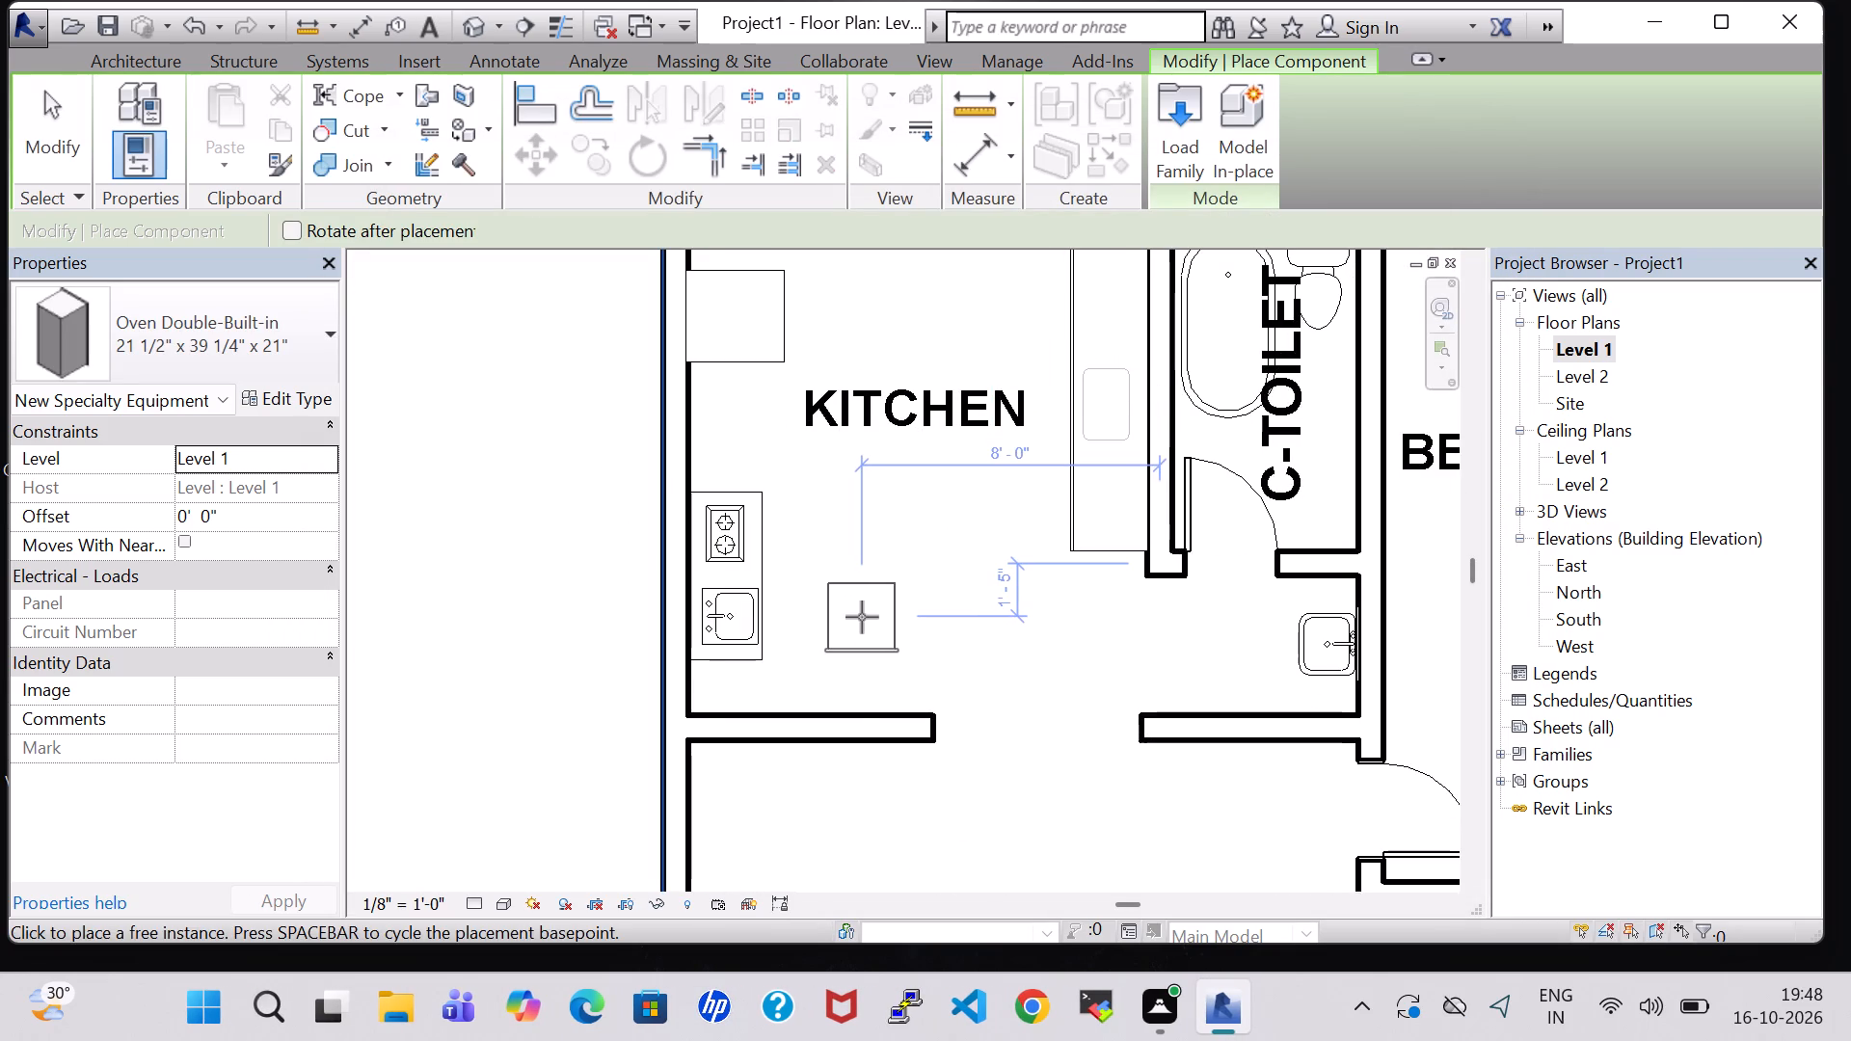
key(space)
key(space)
click(856, 680)
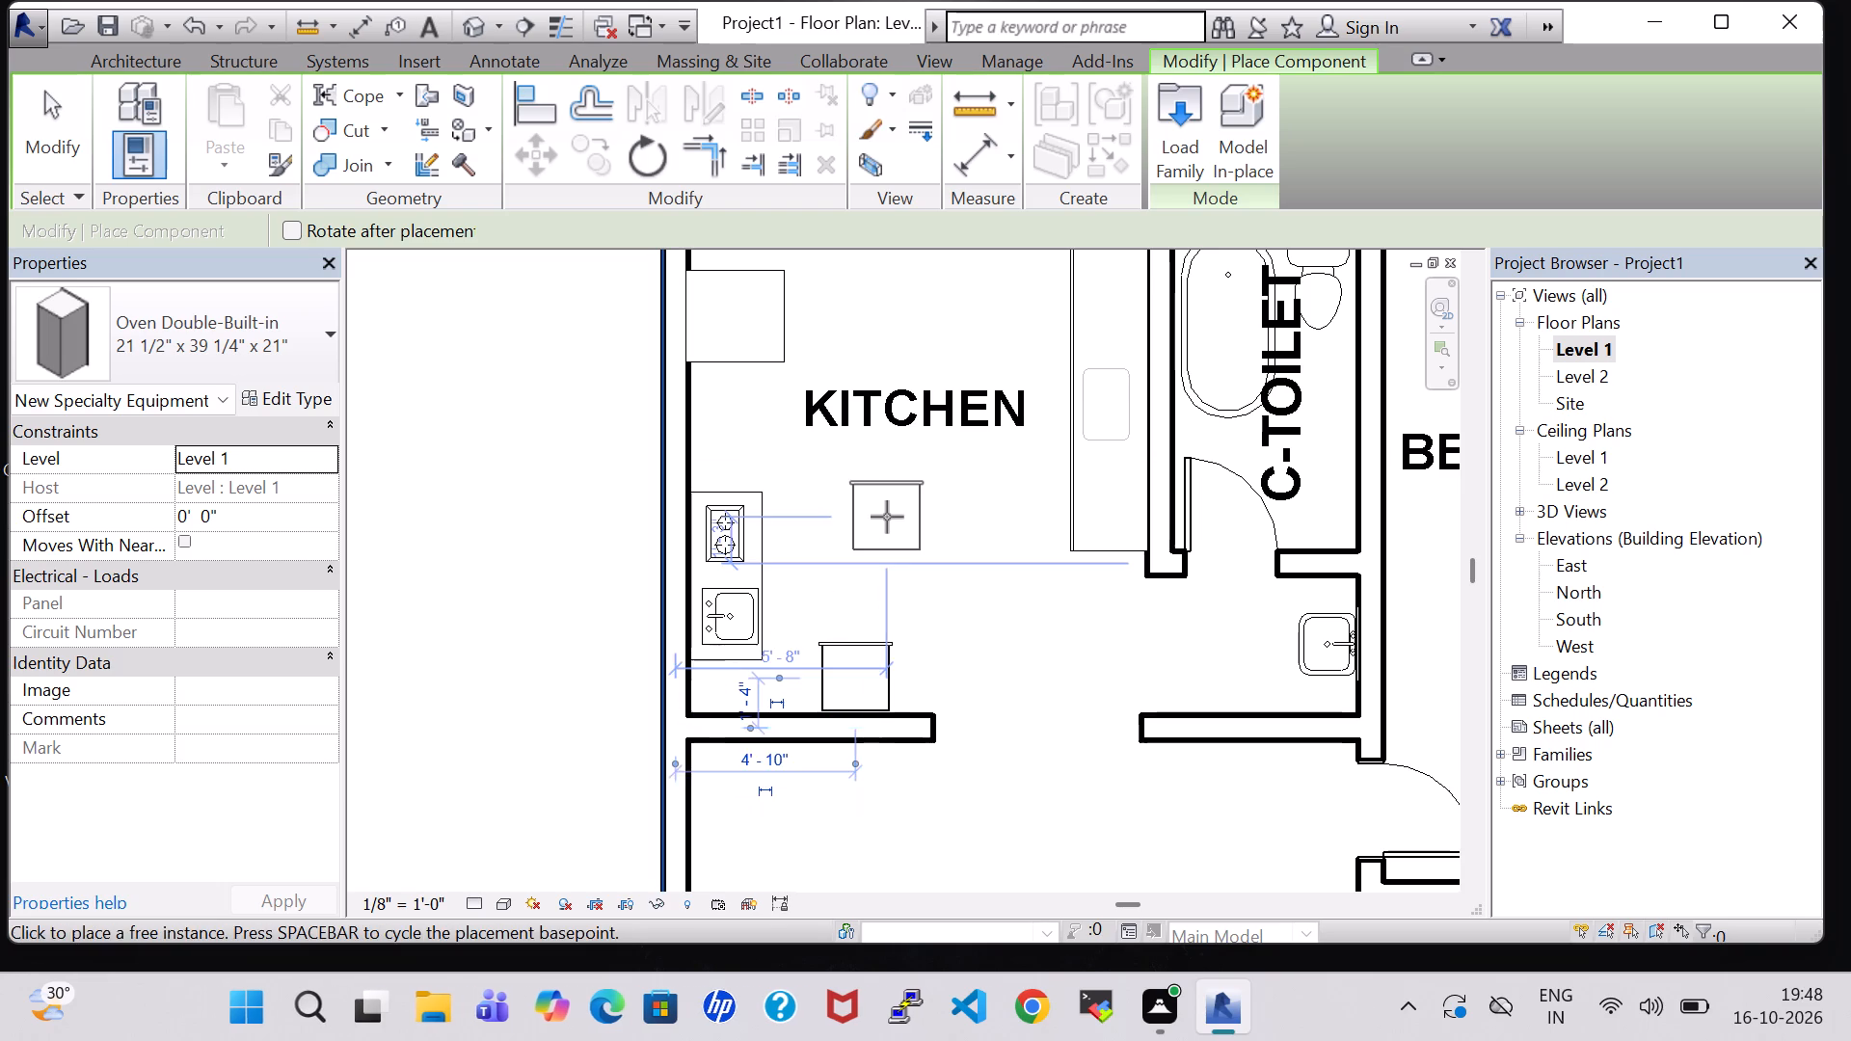
key(Escape)
key(Escape)
Load the Trash Compactor component family from the Domestic specialty equipment library.
click(275, 120)
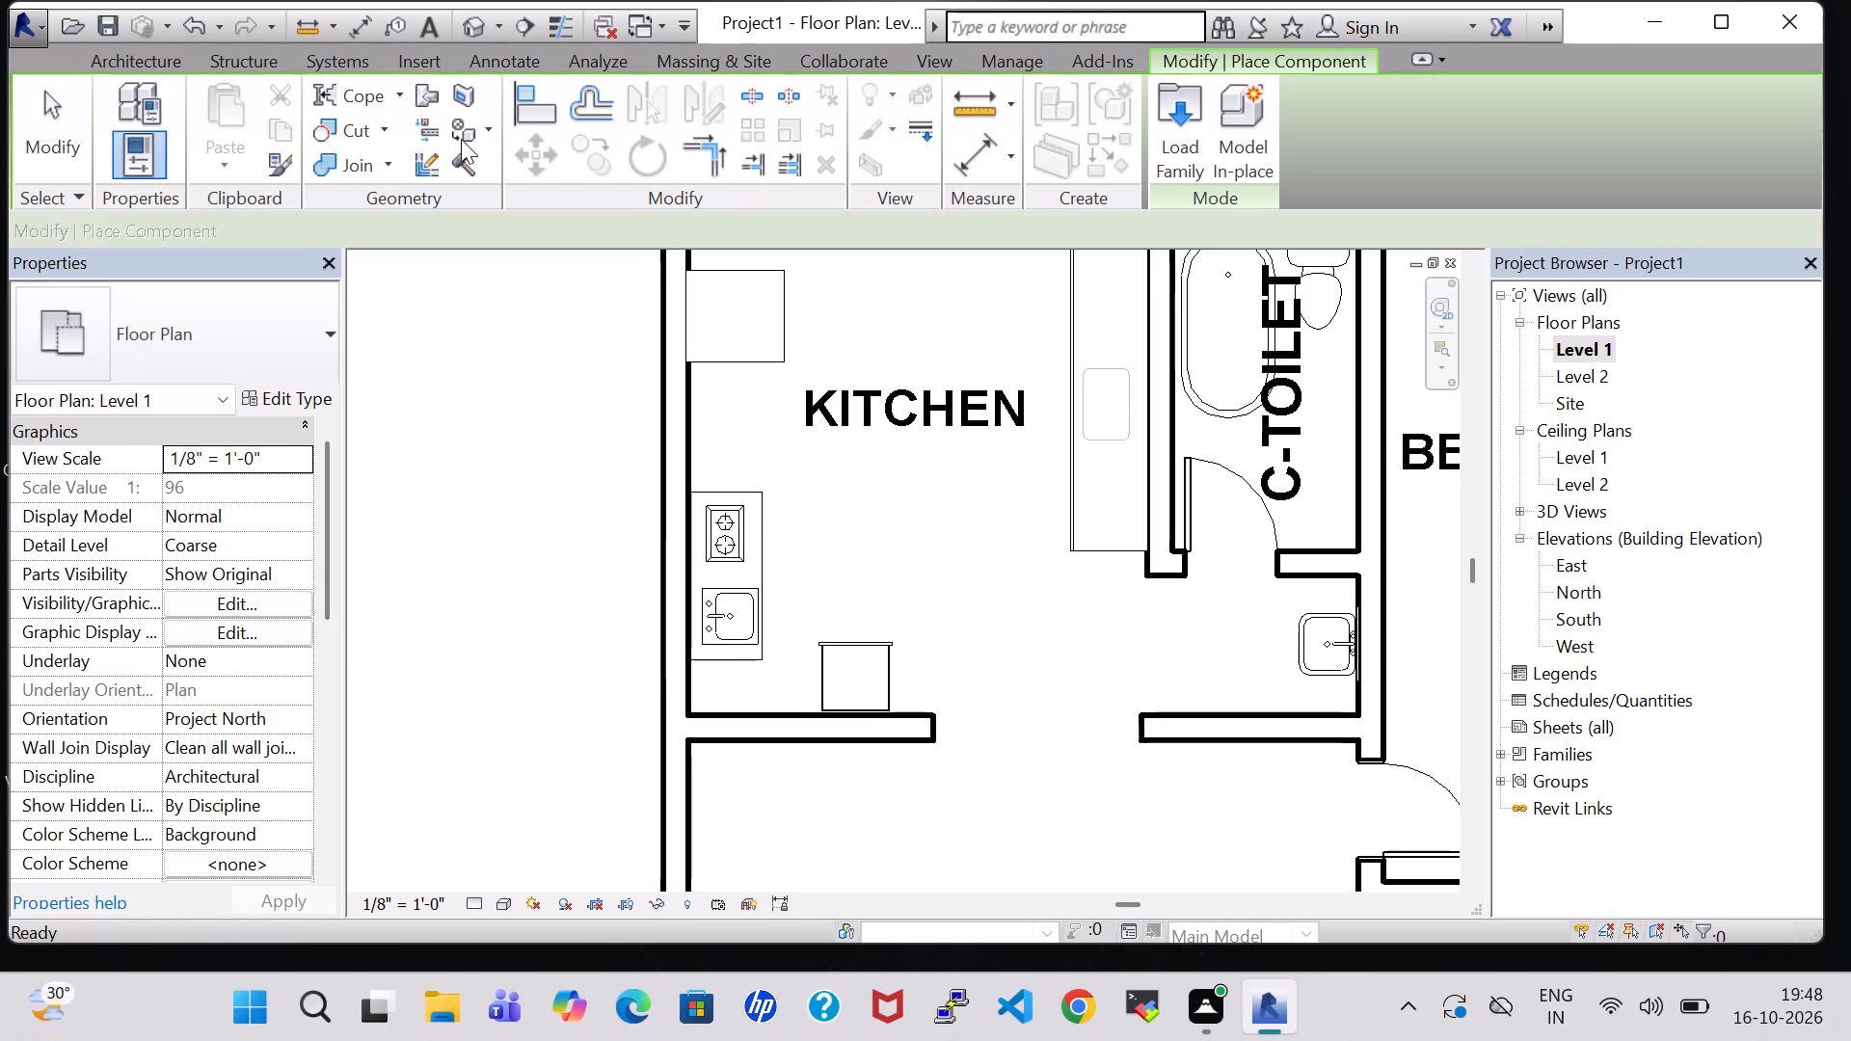
click(1163, 150)
scroll(848, 478, down, 4)
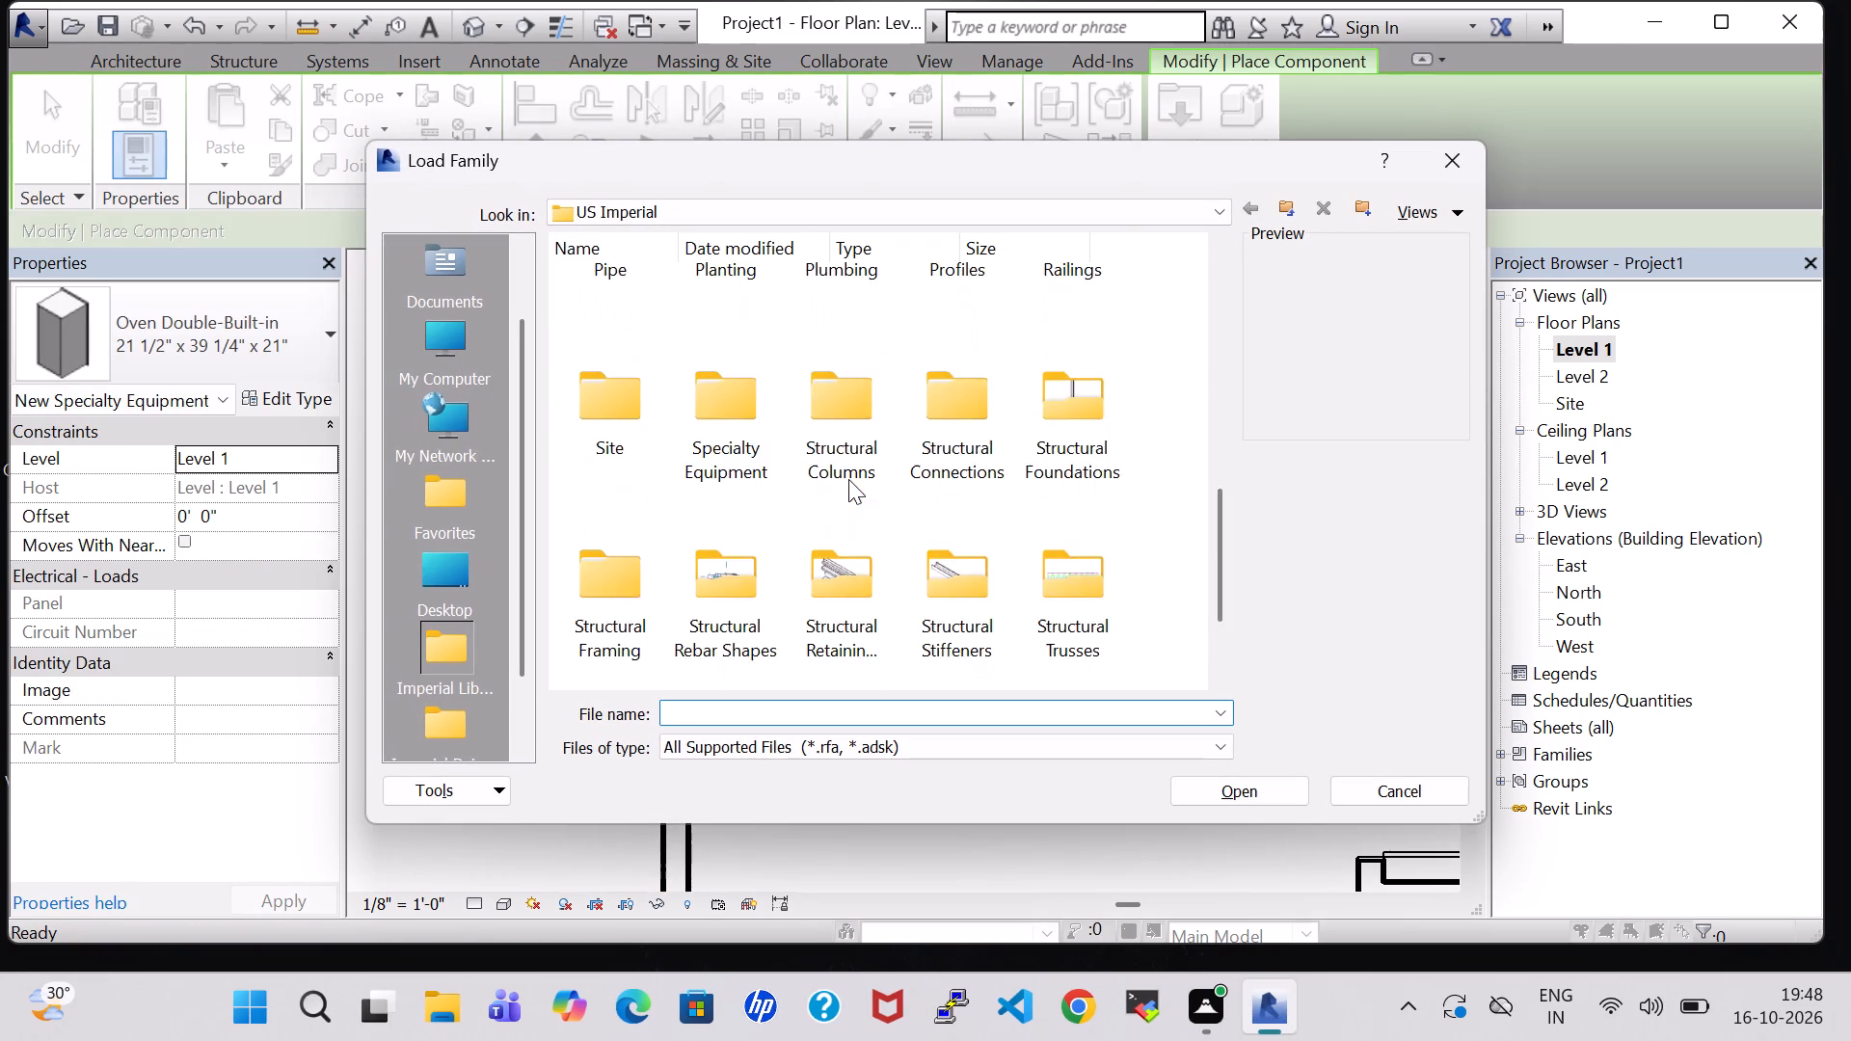
scroll(848, 479, down, 2)
double_click(737, 295)
double_click(728, 310)
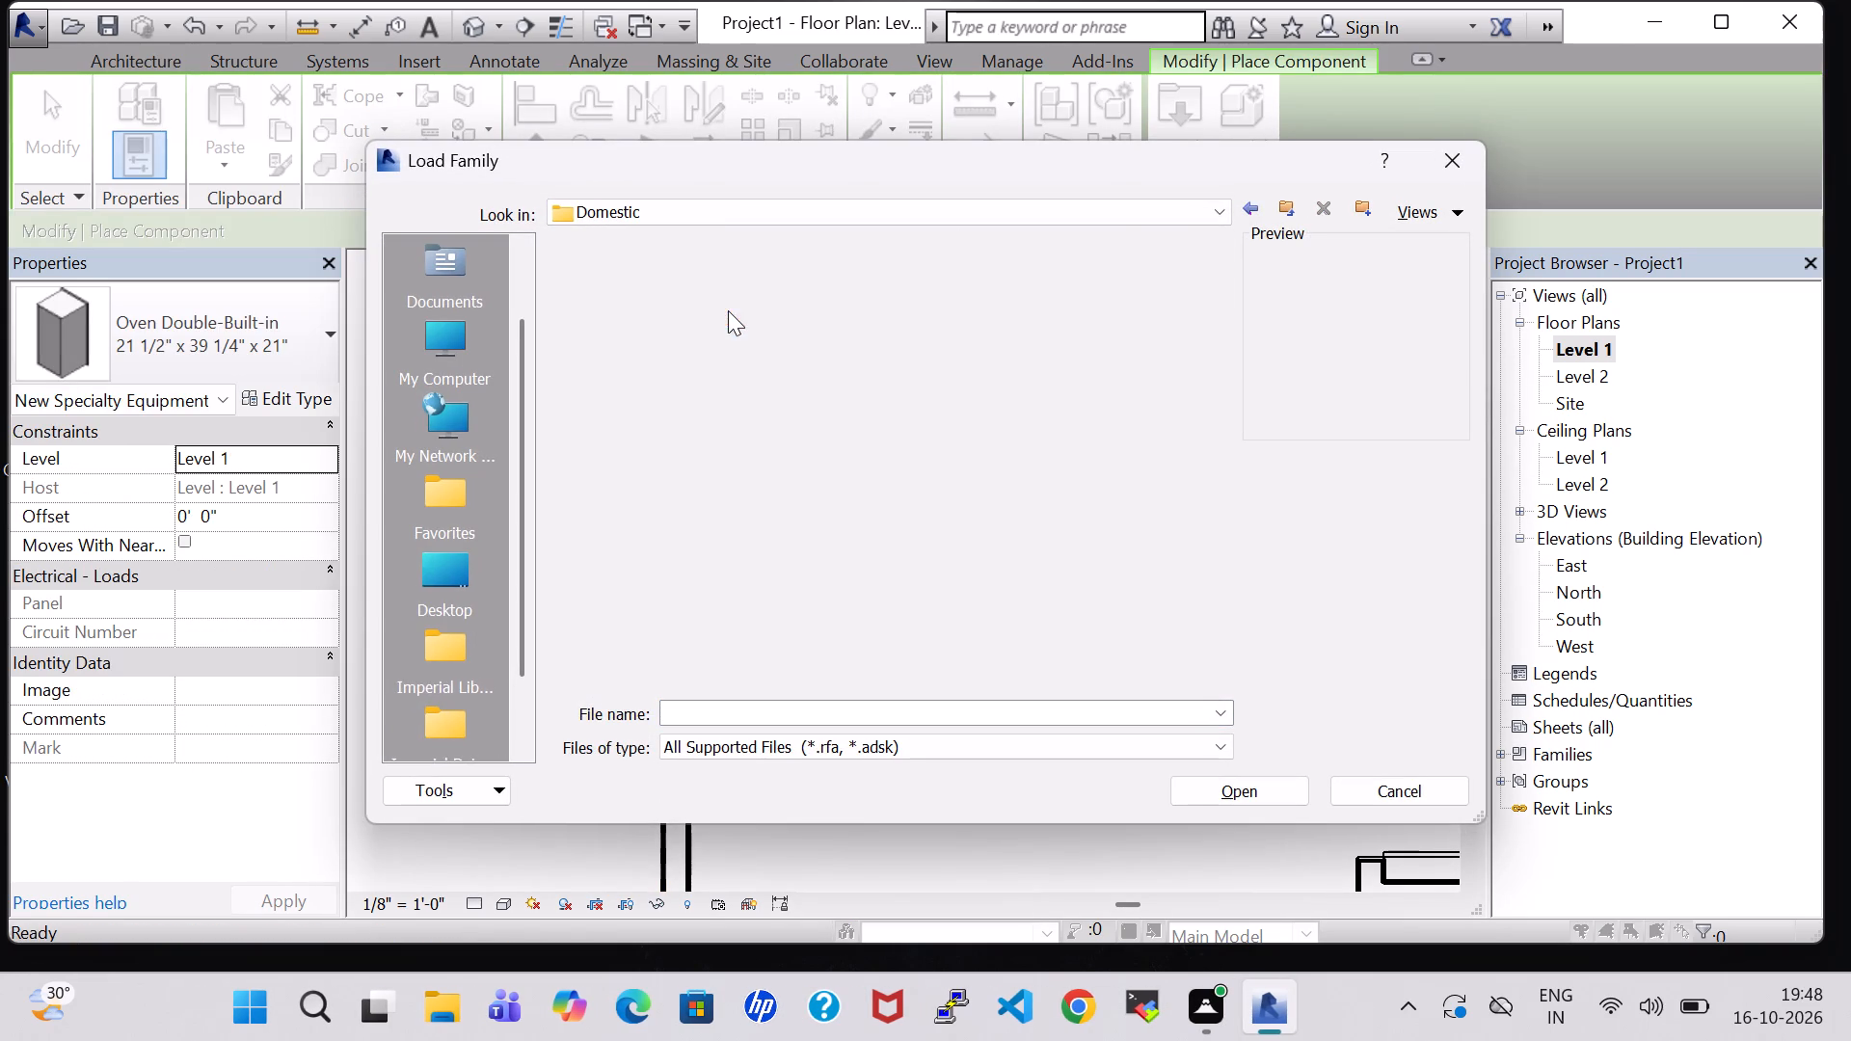
scroll(998, 440, down, 1)
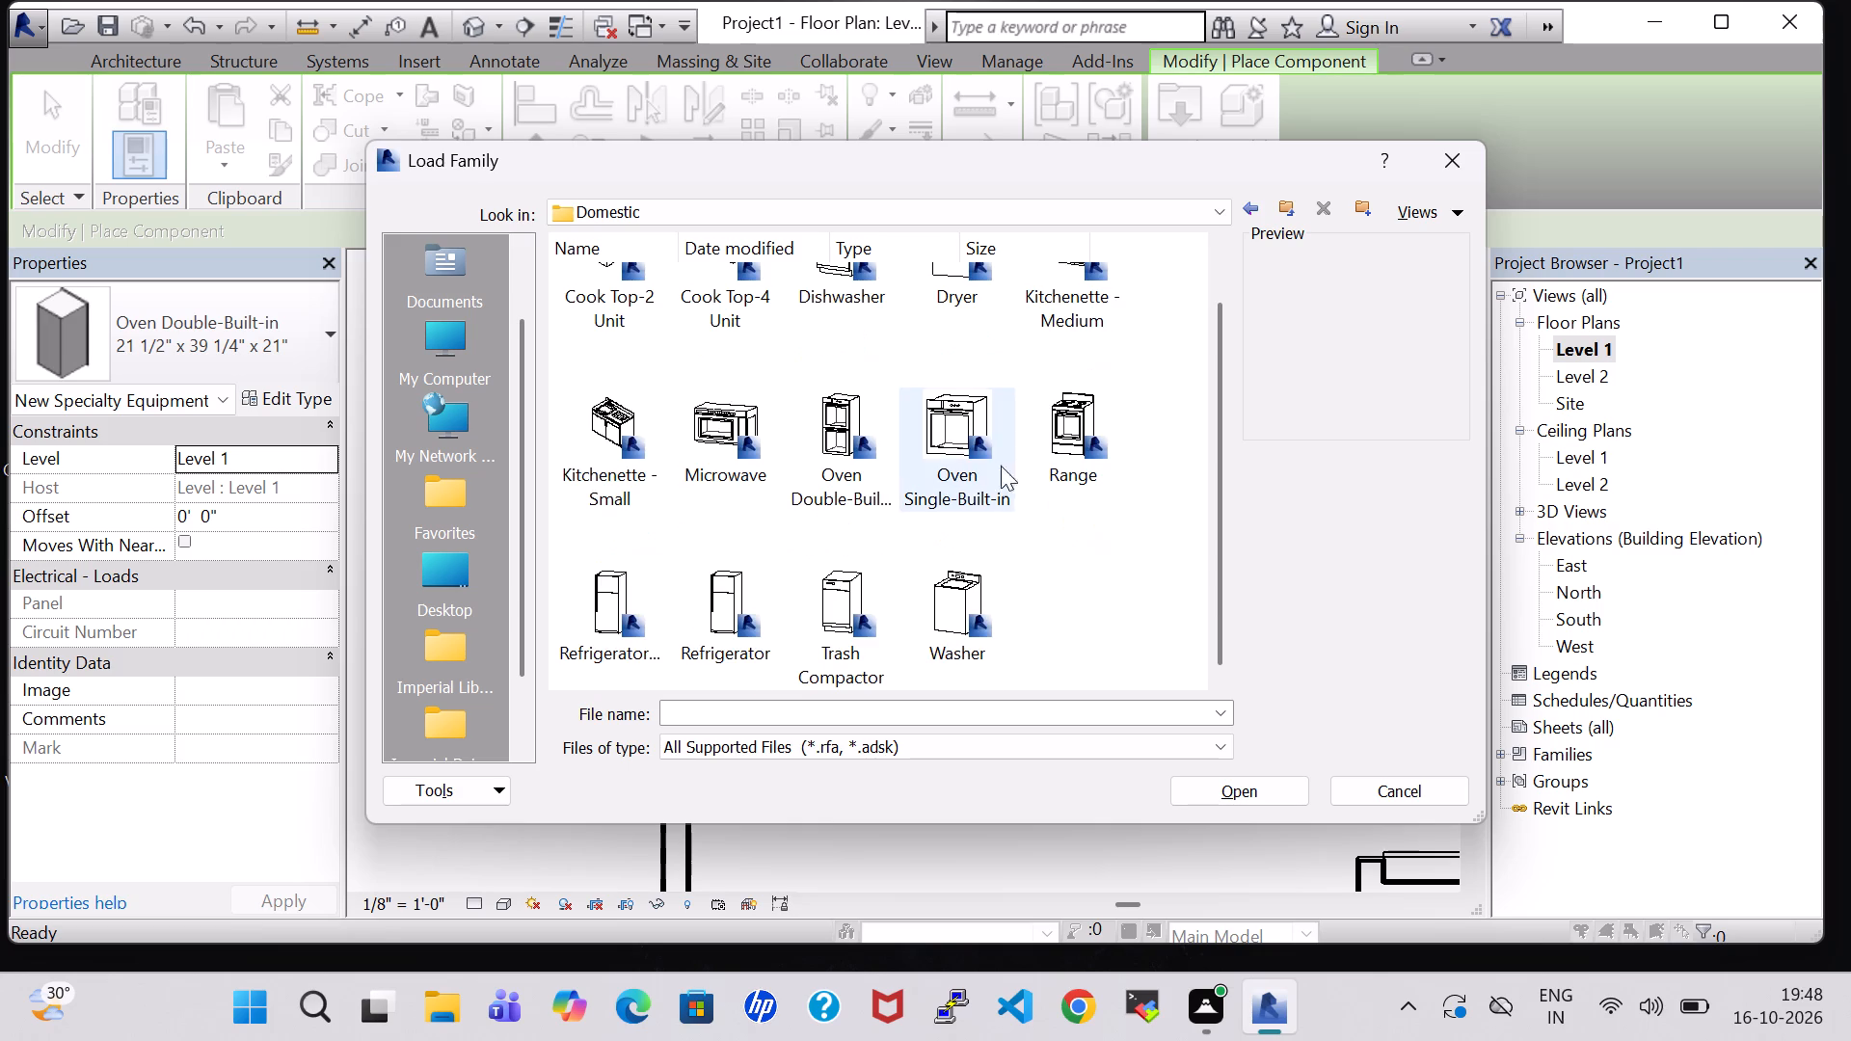
click(844, 578)
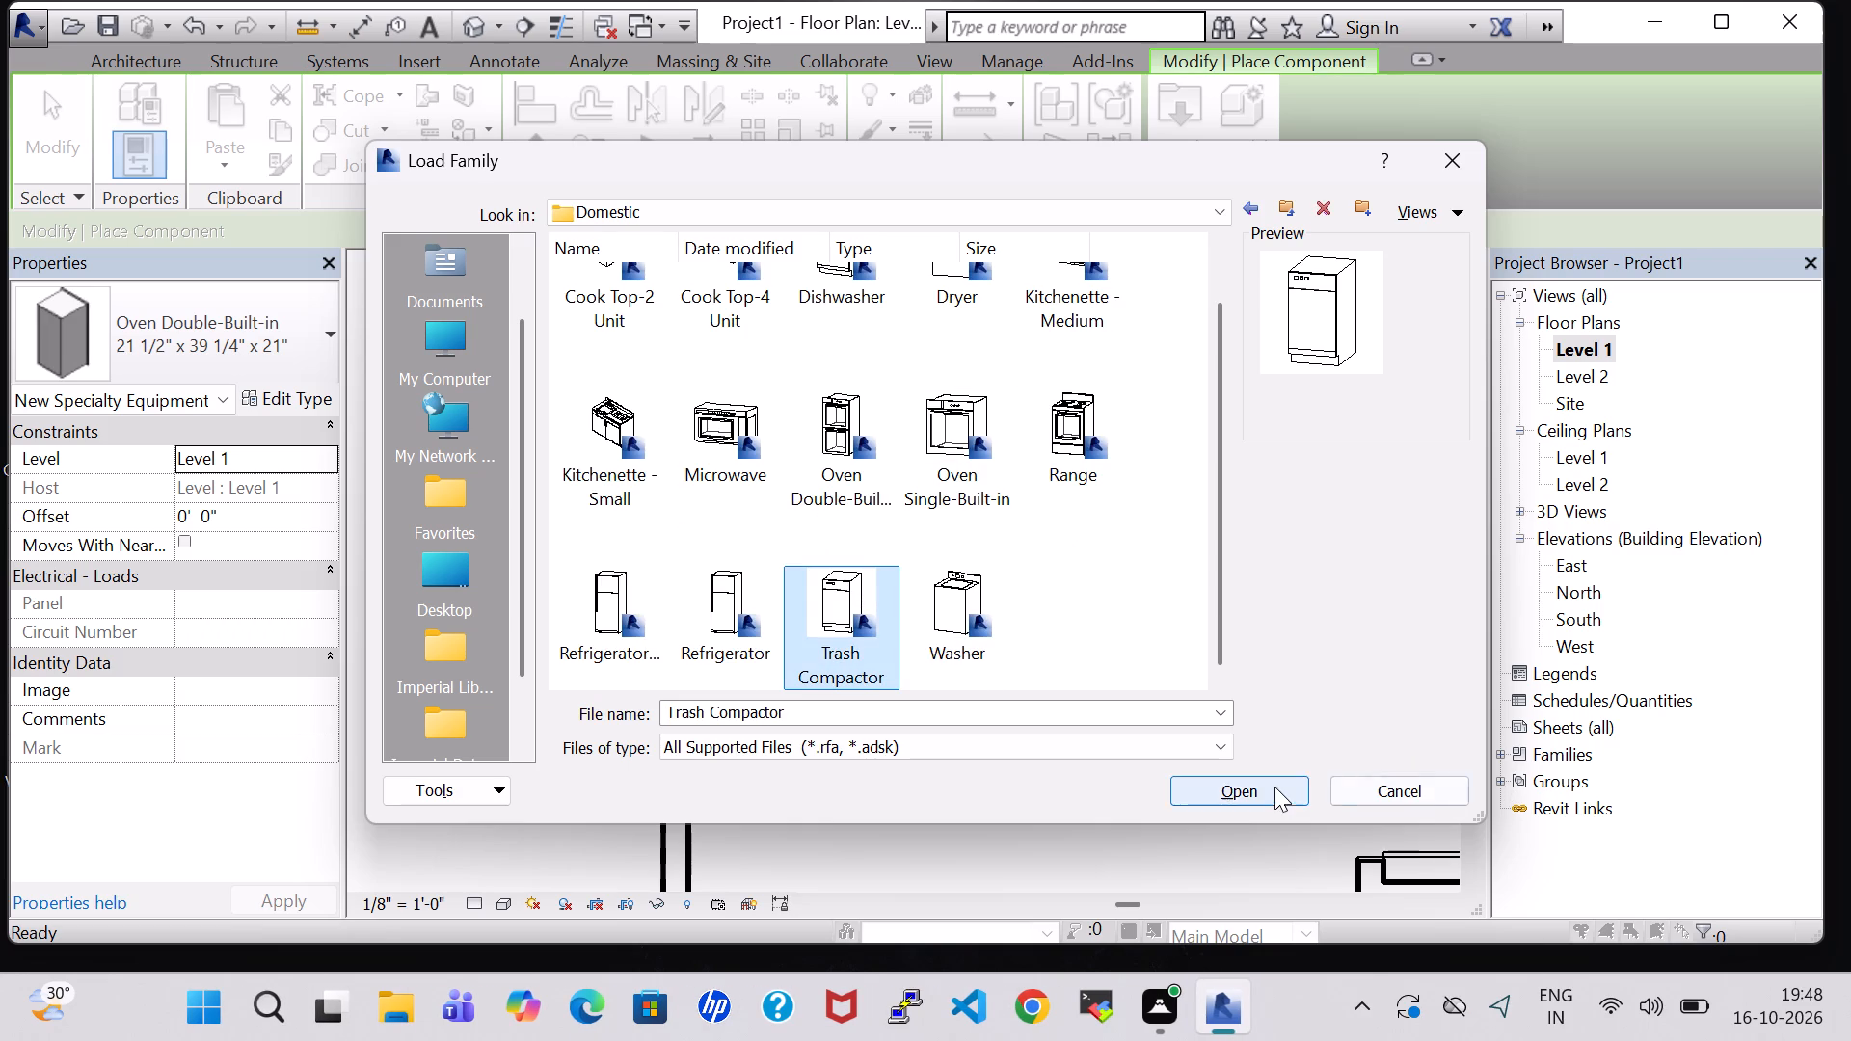
click(1269, 788)
Place the 18" x 24" x 34 1/2" Trash Compactor against the kitchen's exterior back wall, about 5' 0" from the C-TOILET wall.
middle_drag(952, 358, 935, 636)
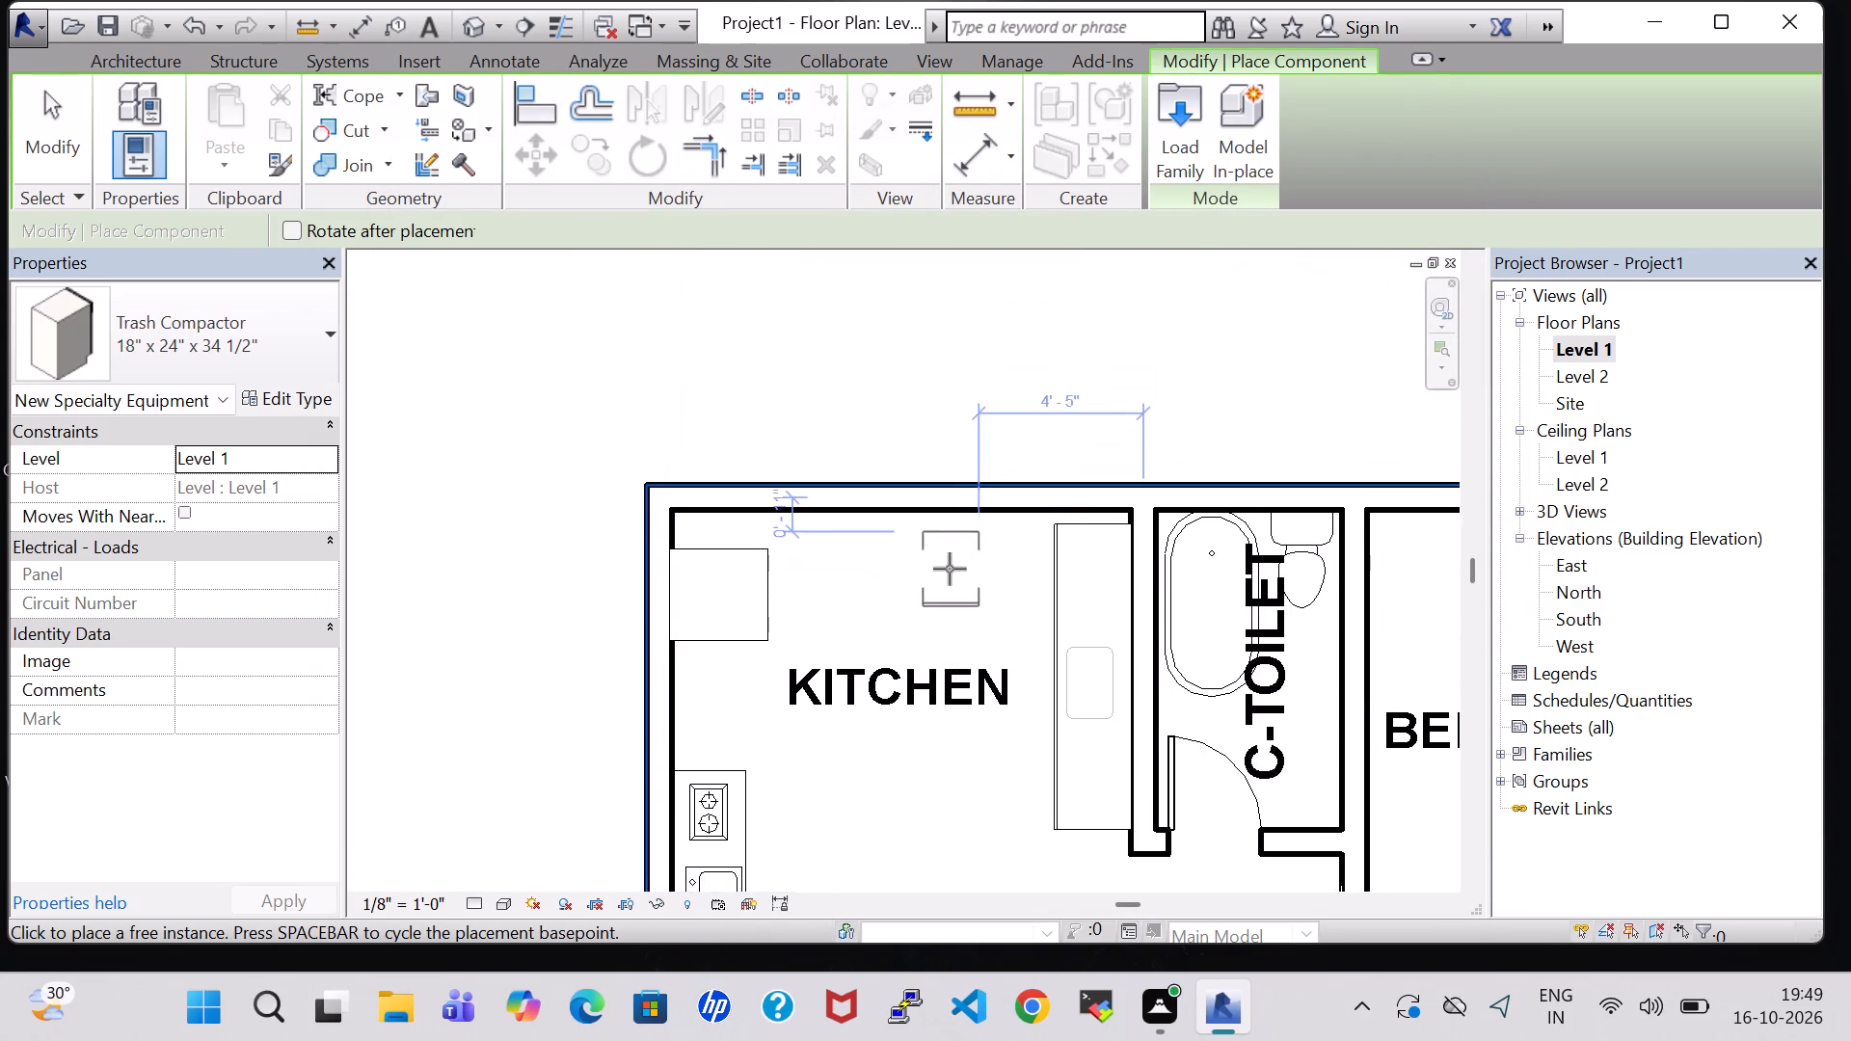
scroll(950, 569, up, 5)
click(911, 532)
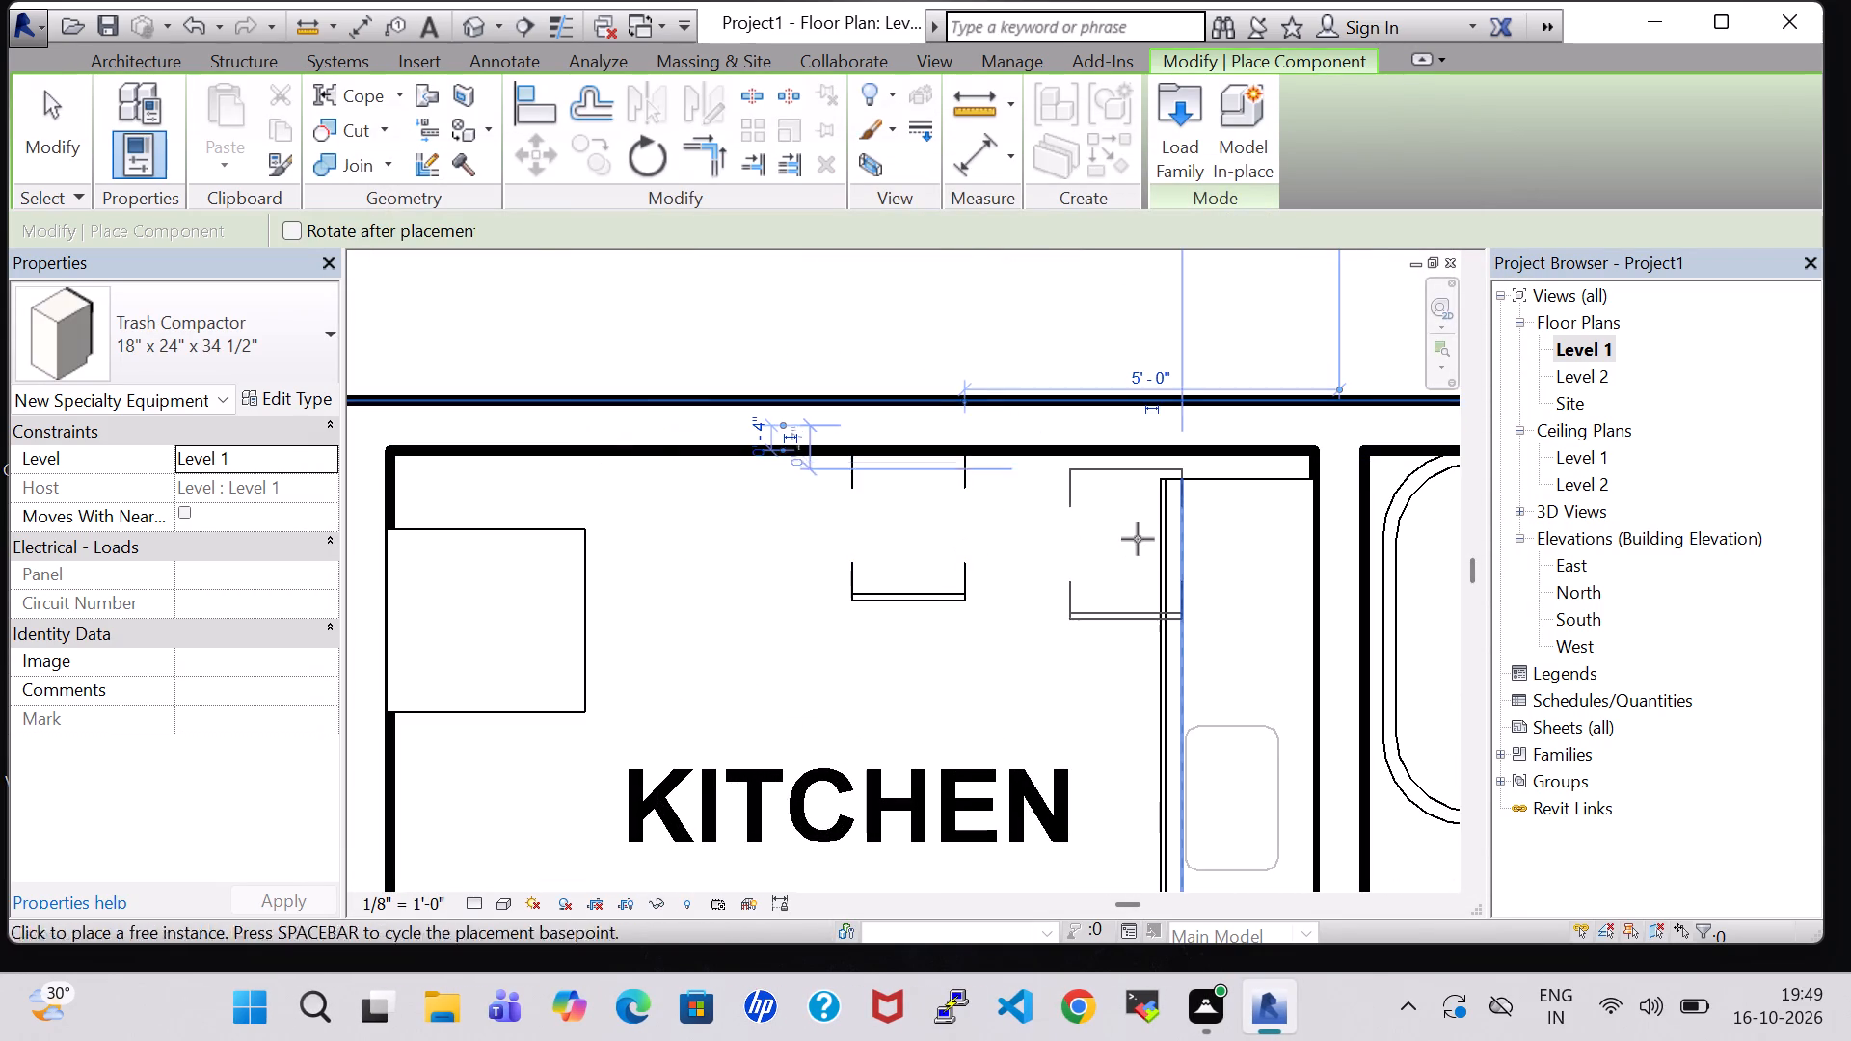
key(Escape)
key(Escape)
In the 3D view, nudge the microwave slightly along the sink counter toward the counter's free end.
click(475, 13)
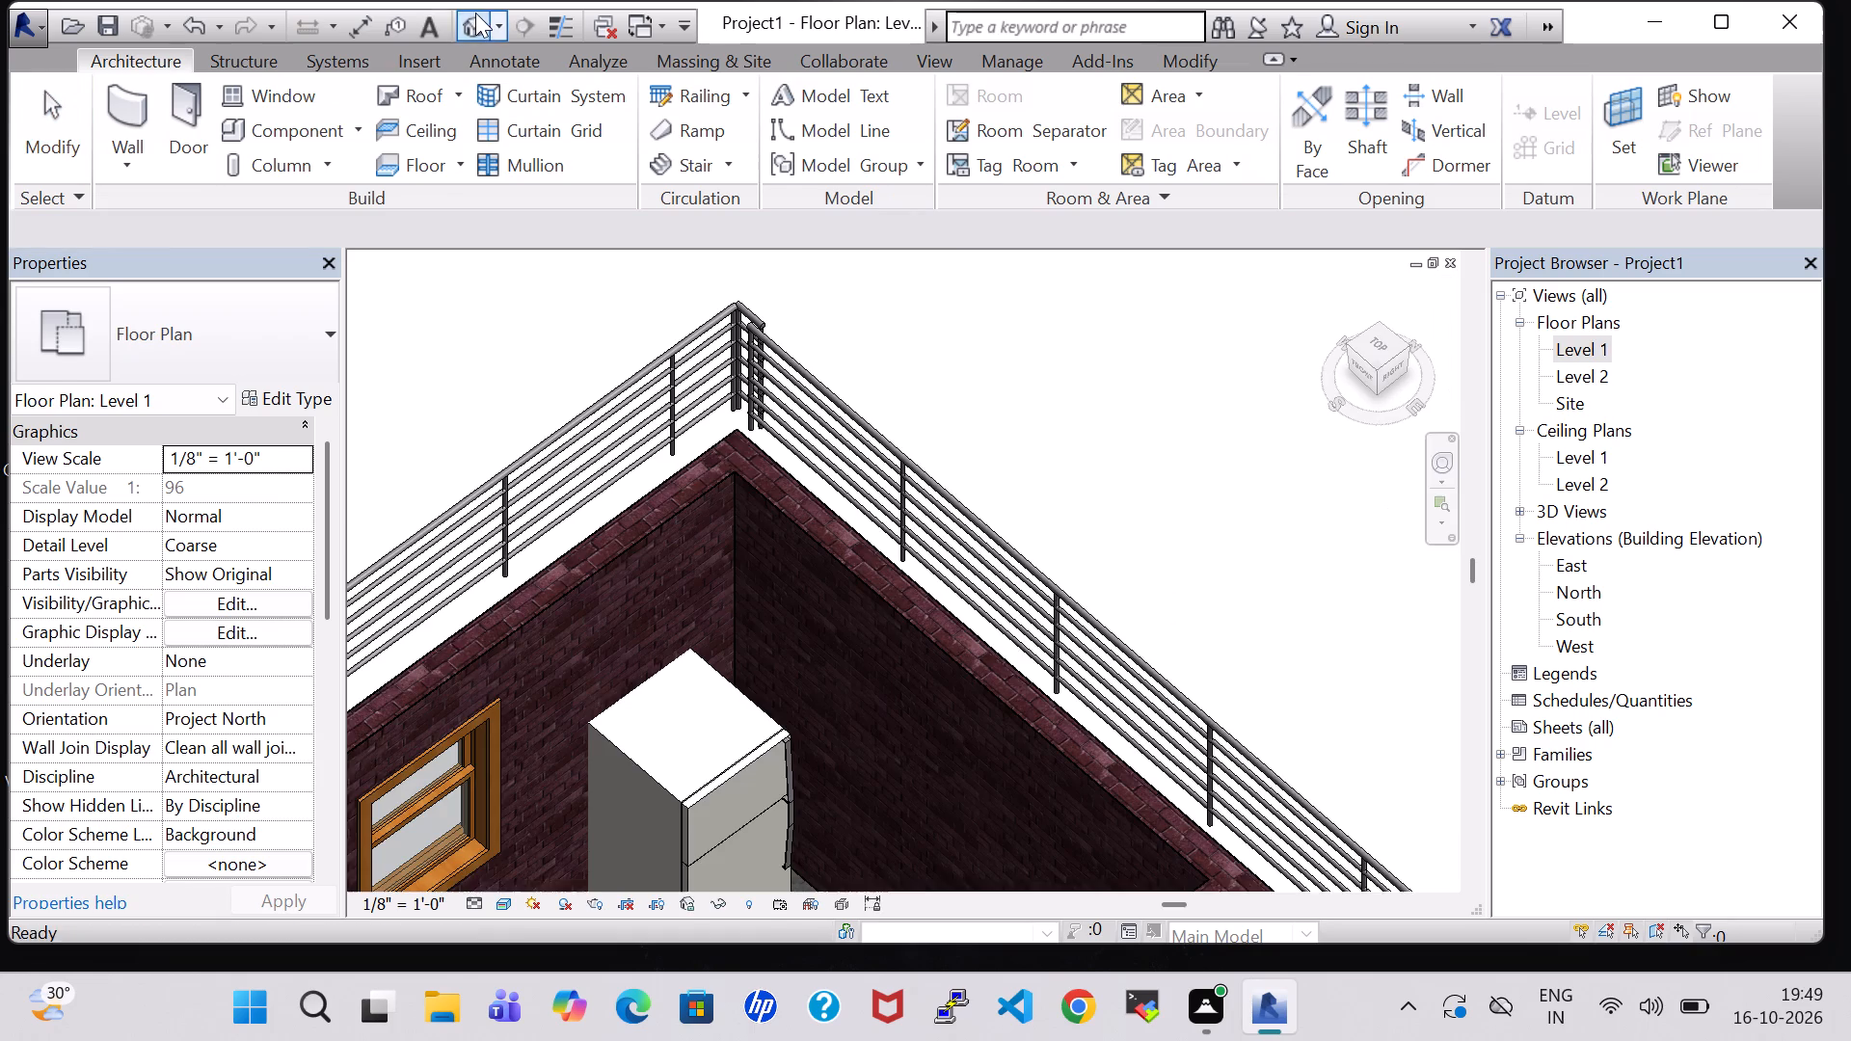
shift+middle_drag(1084, 501, 1085, 599)
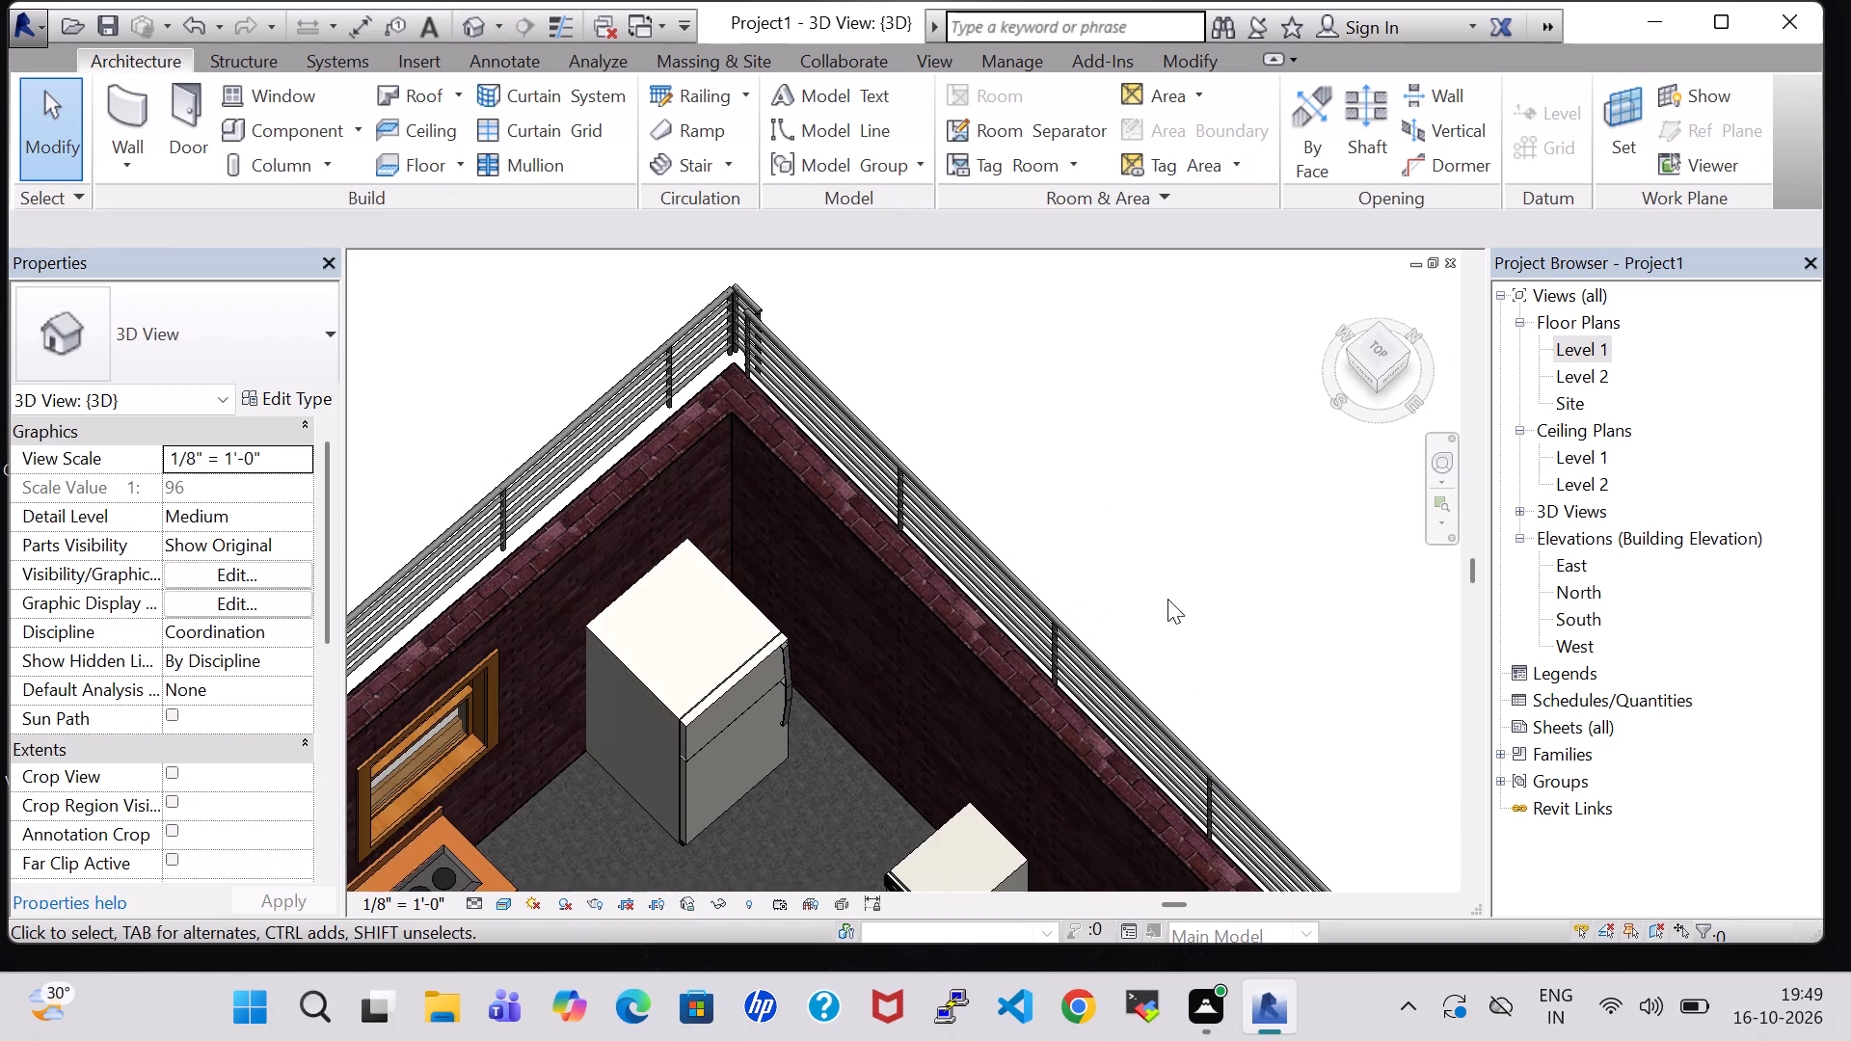
middle_drag(1167, 599, 1074, 367)
shift+middle_drag(1093, 373, 1149, 404)
middle_drag(1116, 473, 1205, 112)
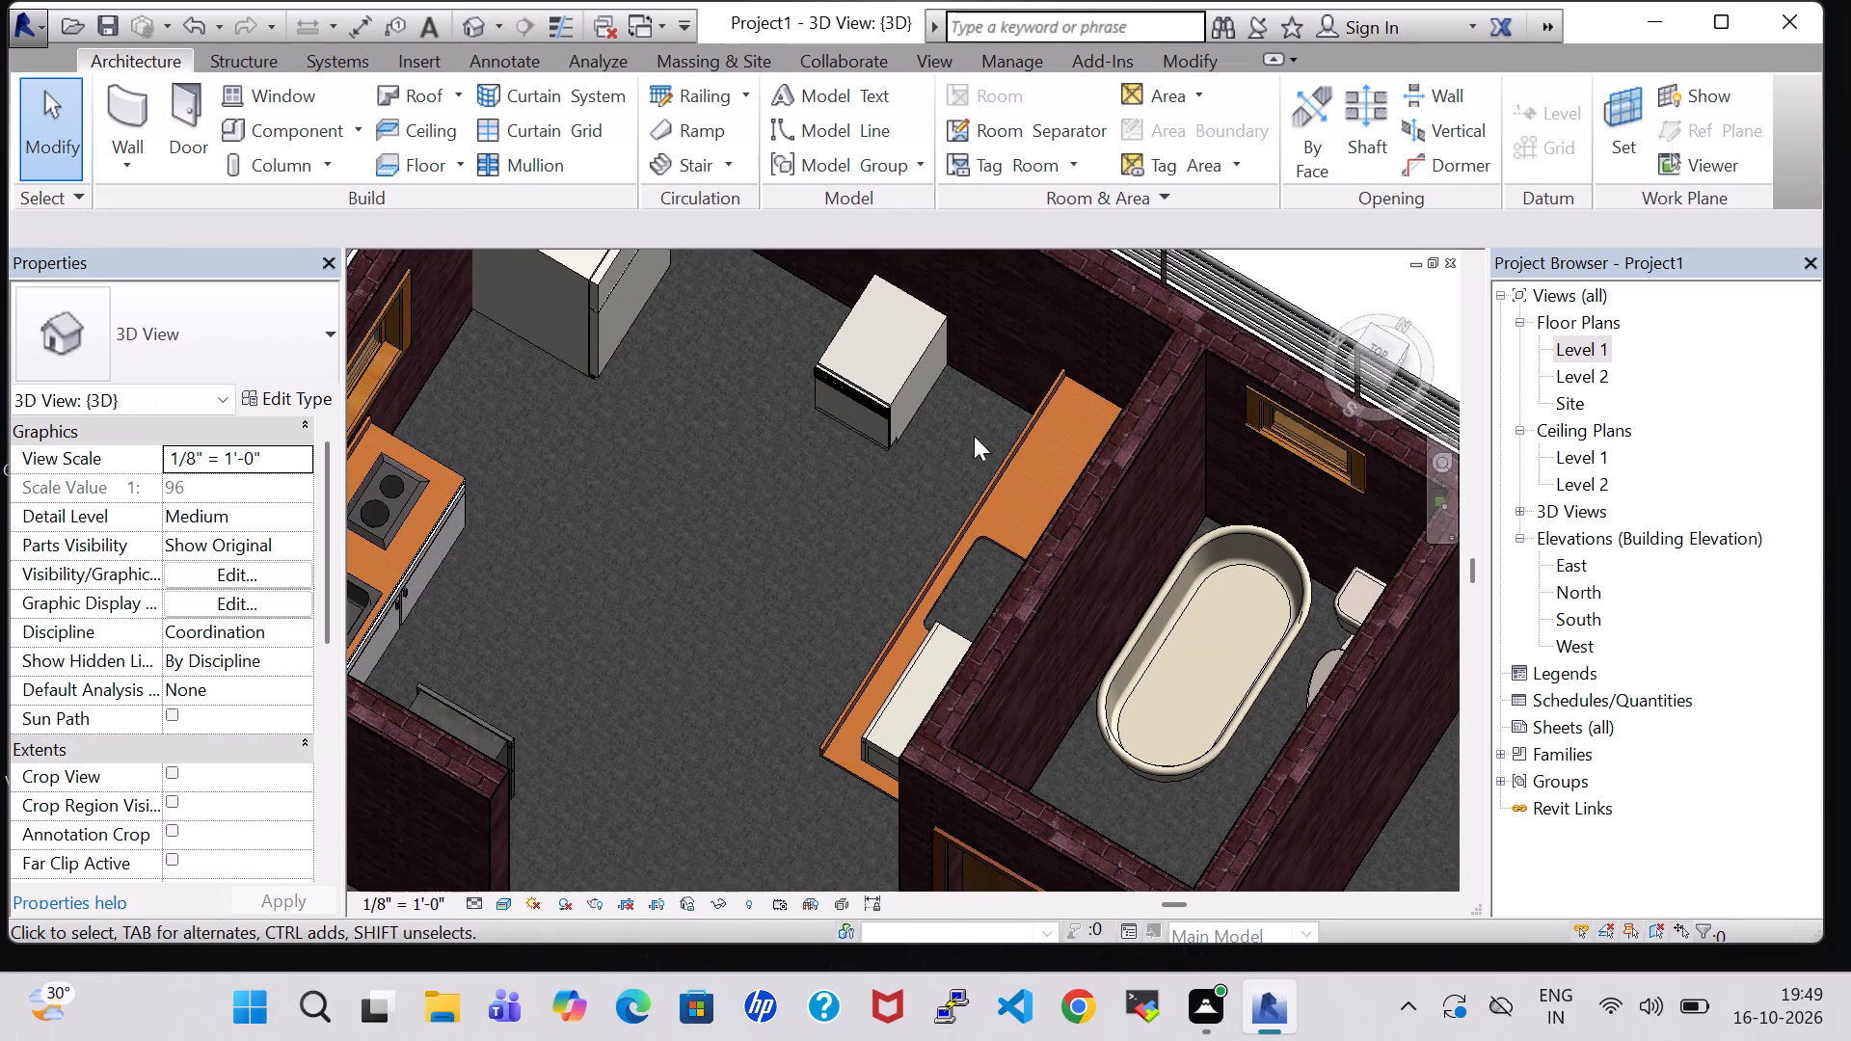
shift+middle_drag(610, 627, 881, 638)
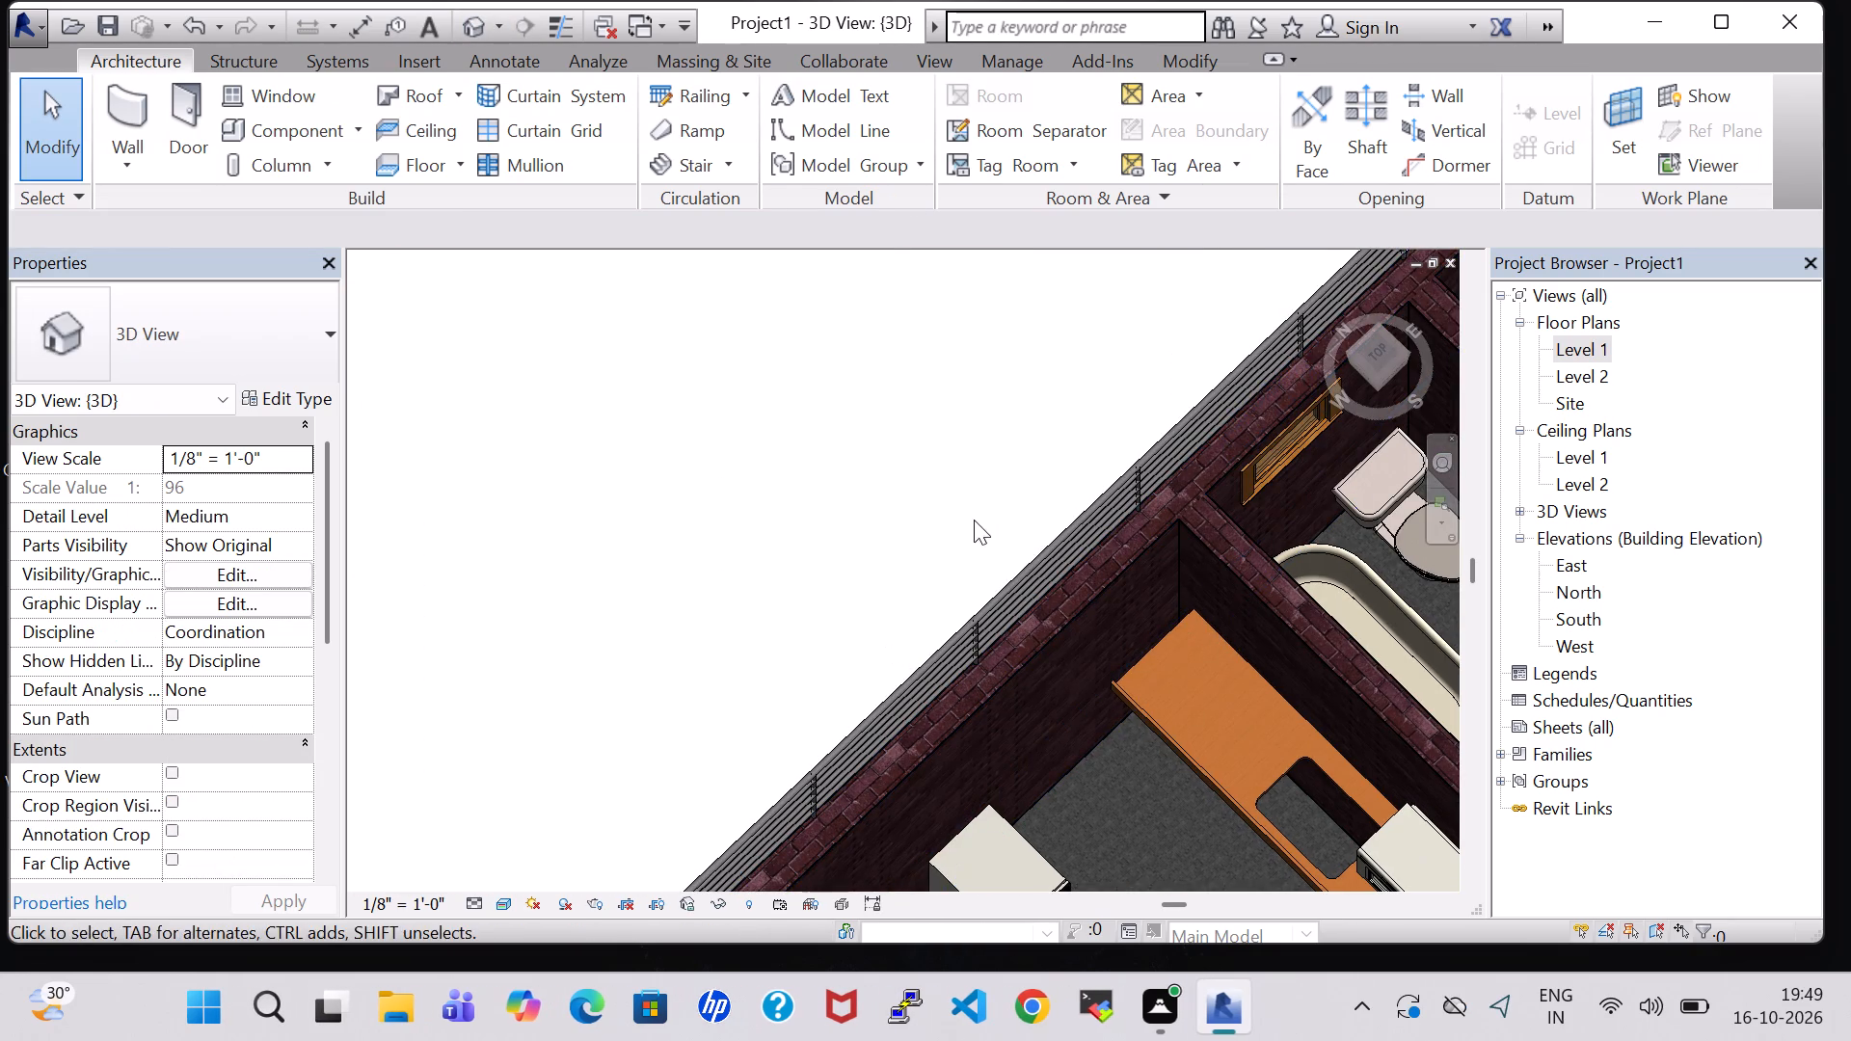
middle_drag(974, 520, 703, 344)
shift+middle_drag(993, 798, 1124, 785)
shift+middle_drag(1241, 751, 1218, 598)
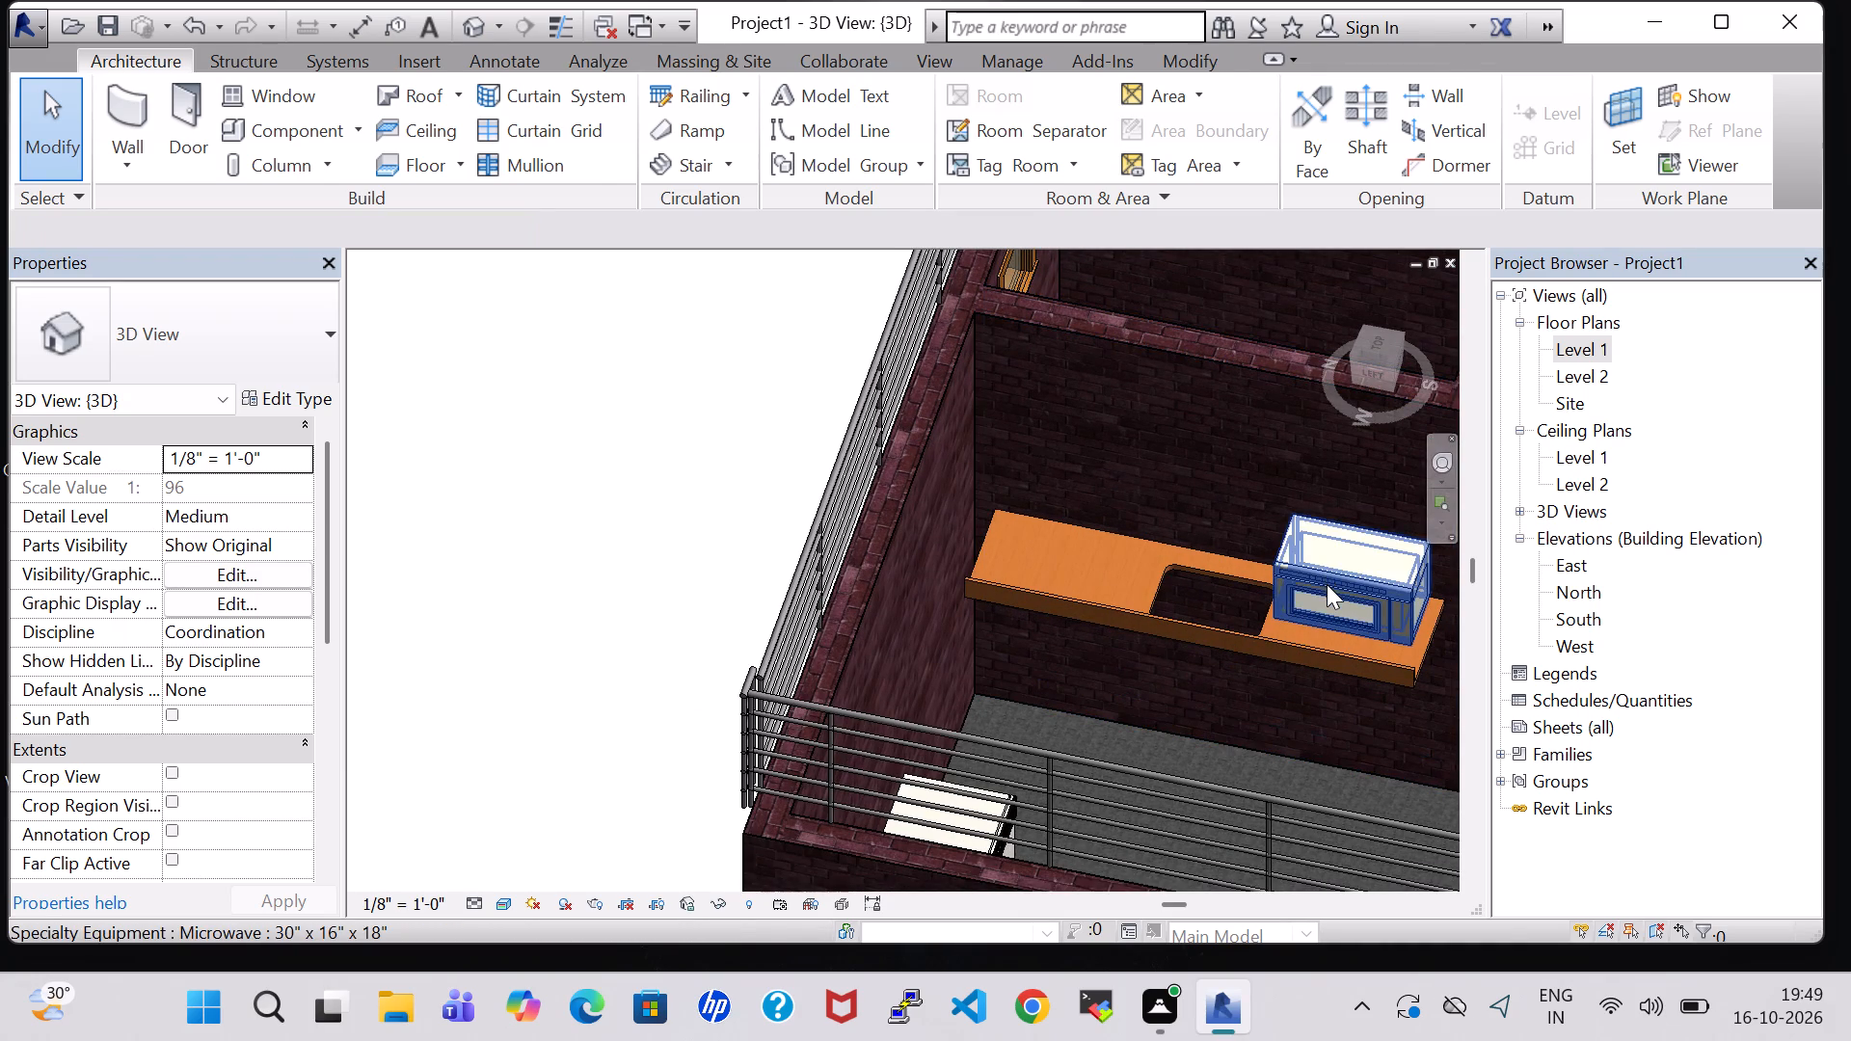
click(1327, 584)
key(Right)
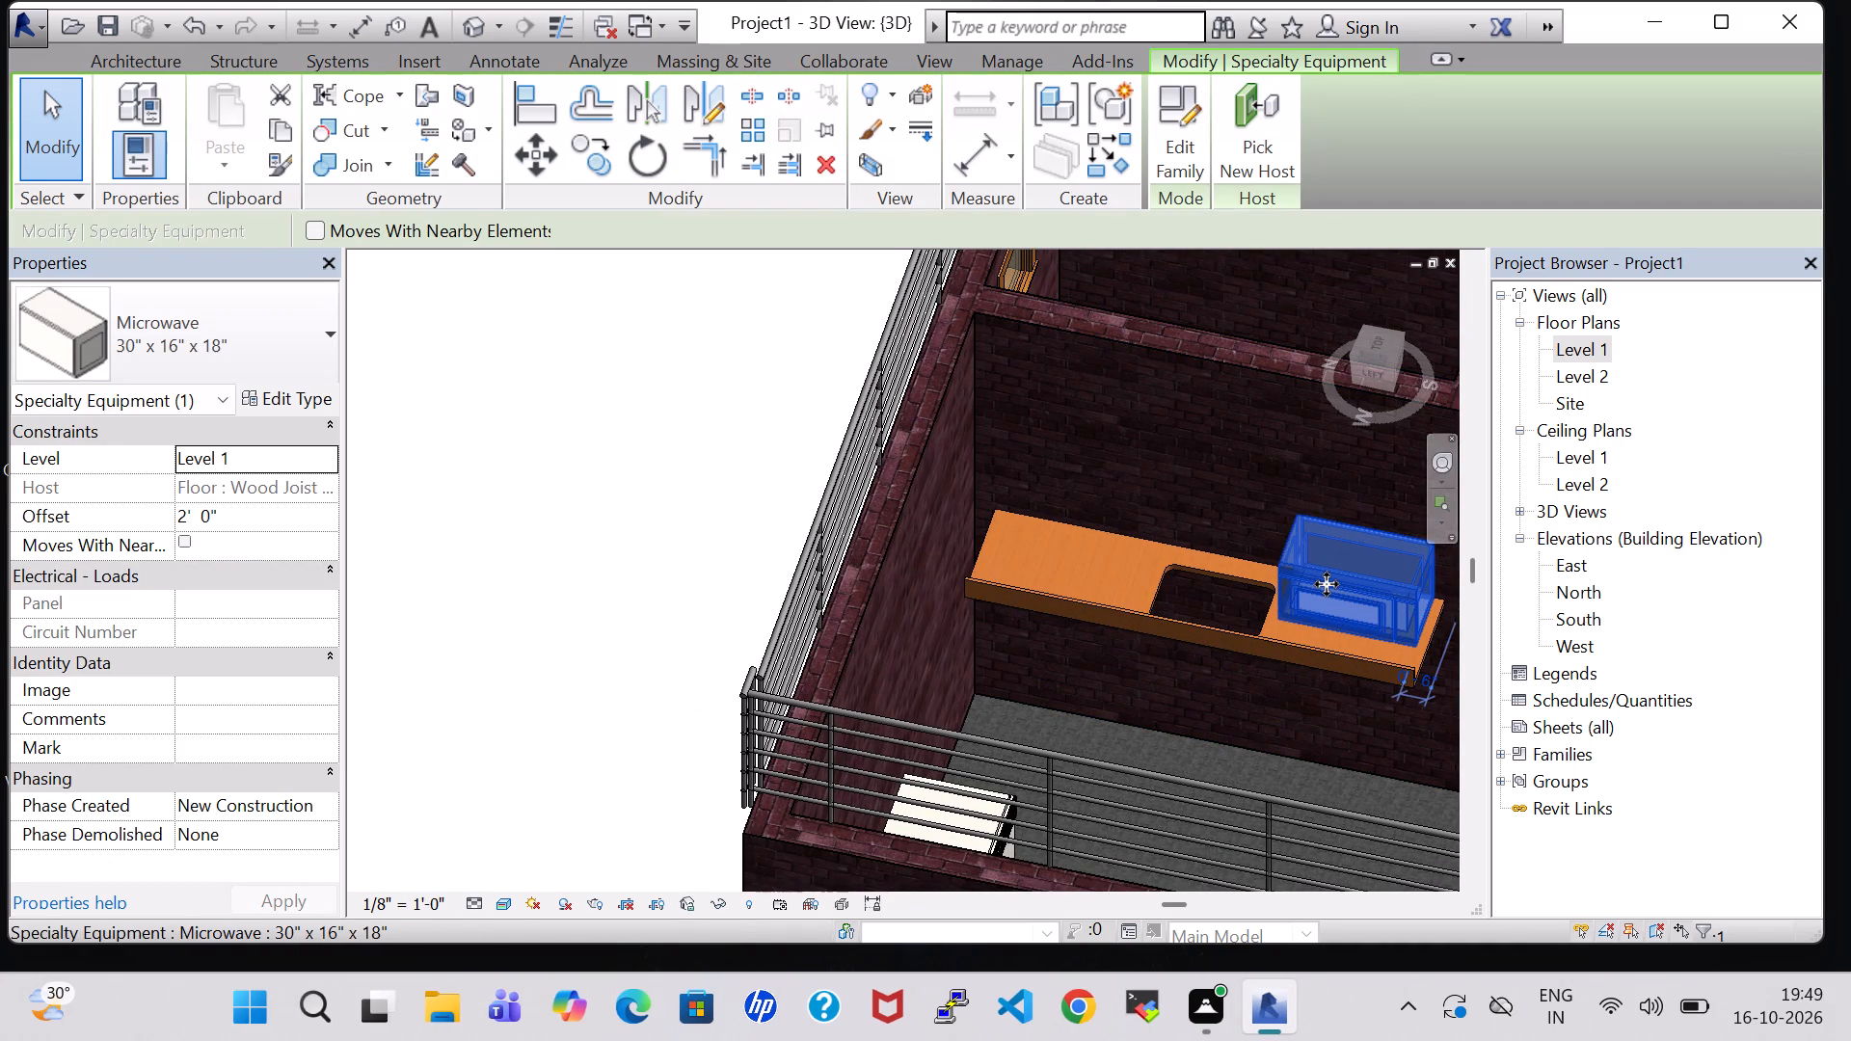
click(706, 508)
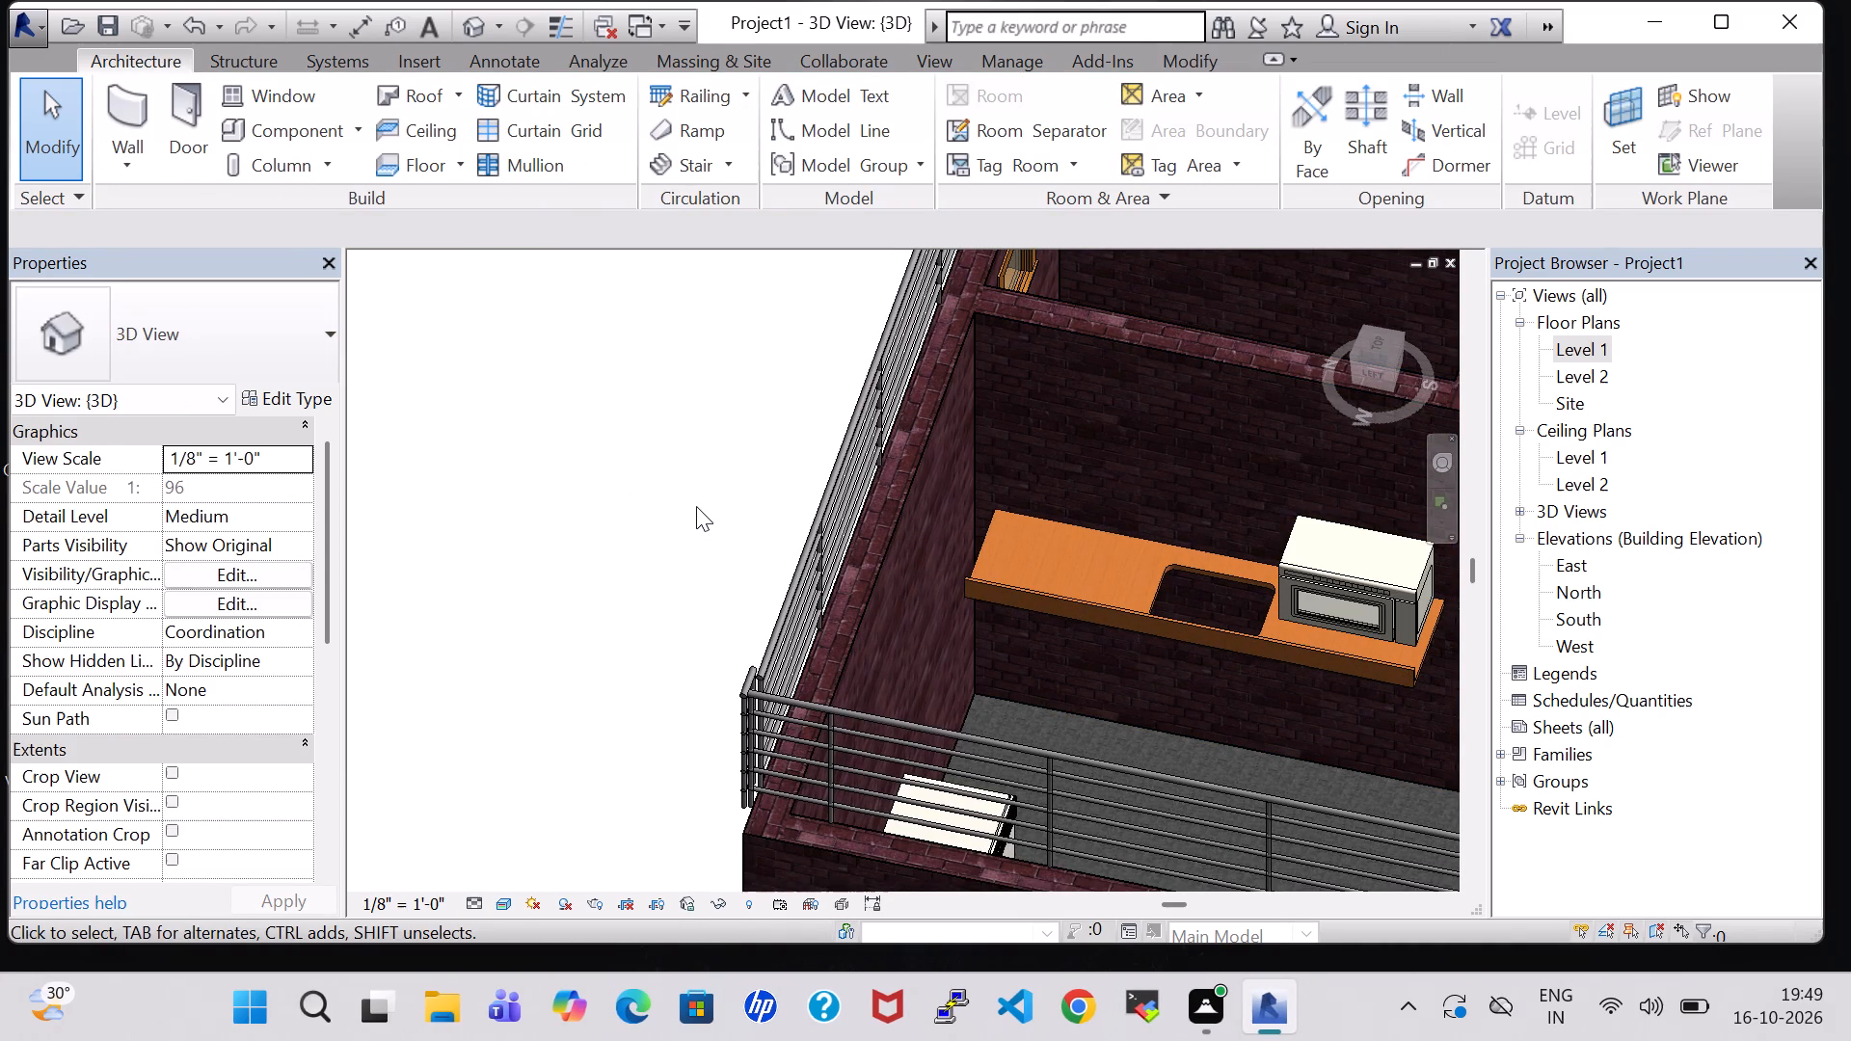
Examine the kitchen's microwave, double oven, counters, trash compactor and refrigerator from several angles in the 3D view.
shift+middle_drag(516, 467, 596, 502)
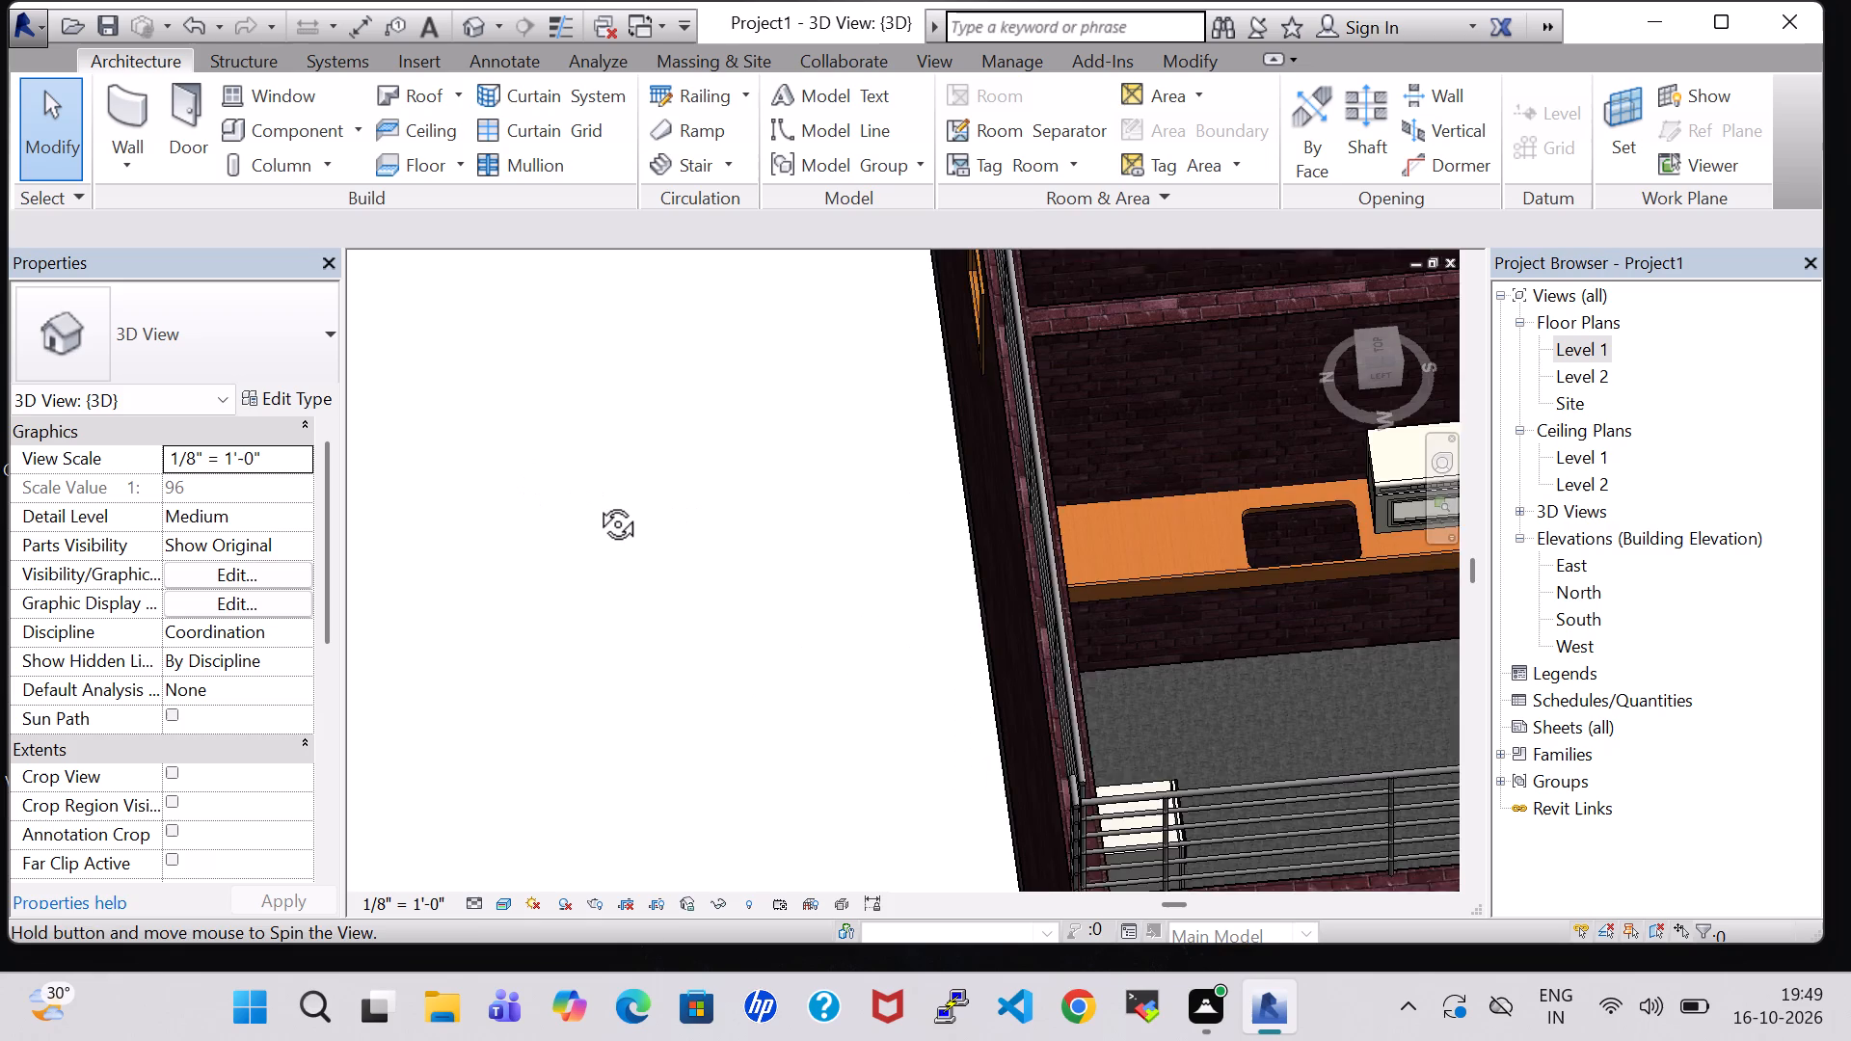
shift+middle_drag(596, 502, 610, 508)
shift+middle_drag(1277, 675, 1207, 679)
middle_drag(1207, 679, 484, 656)
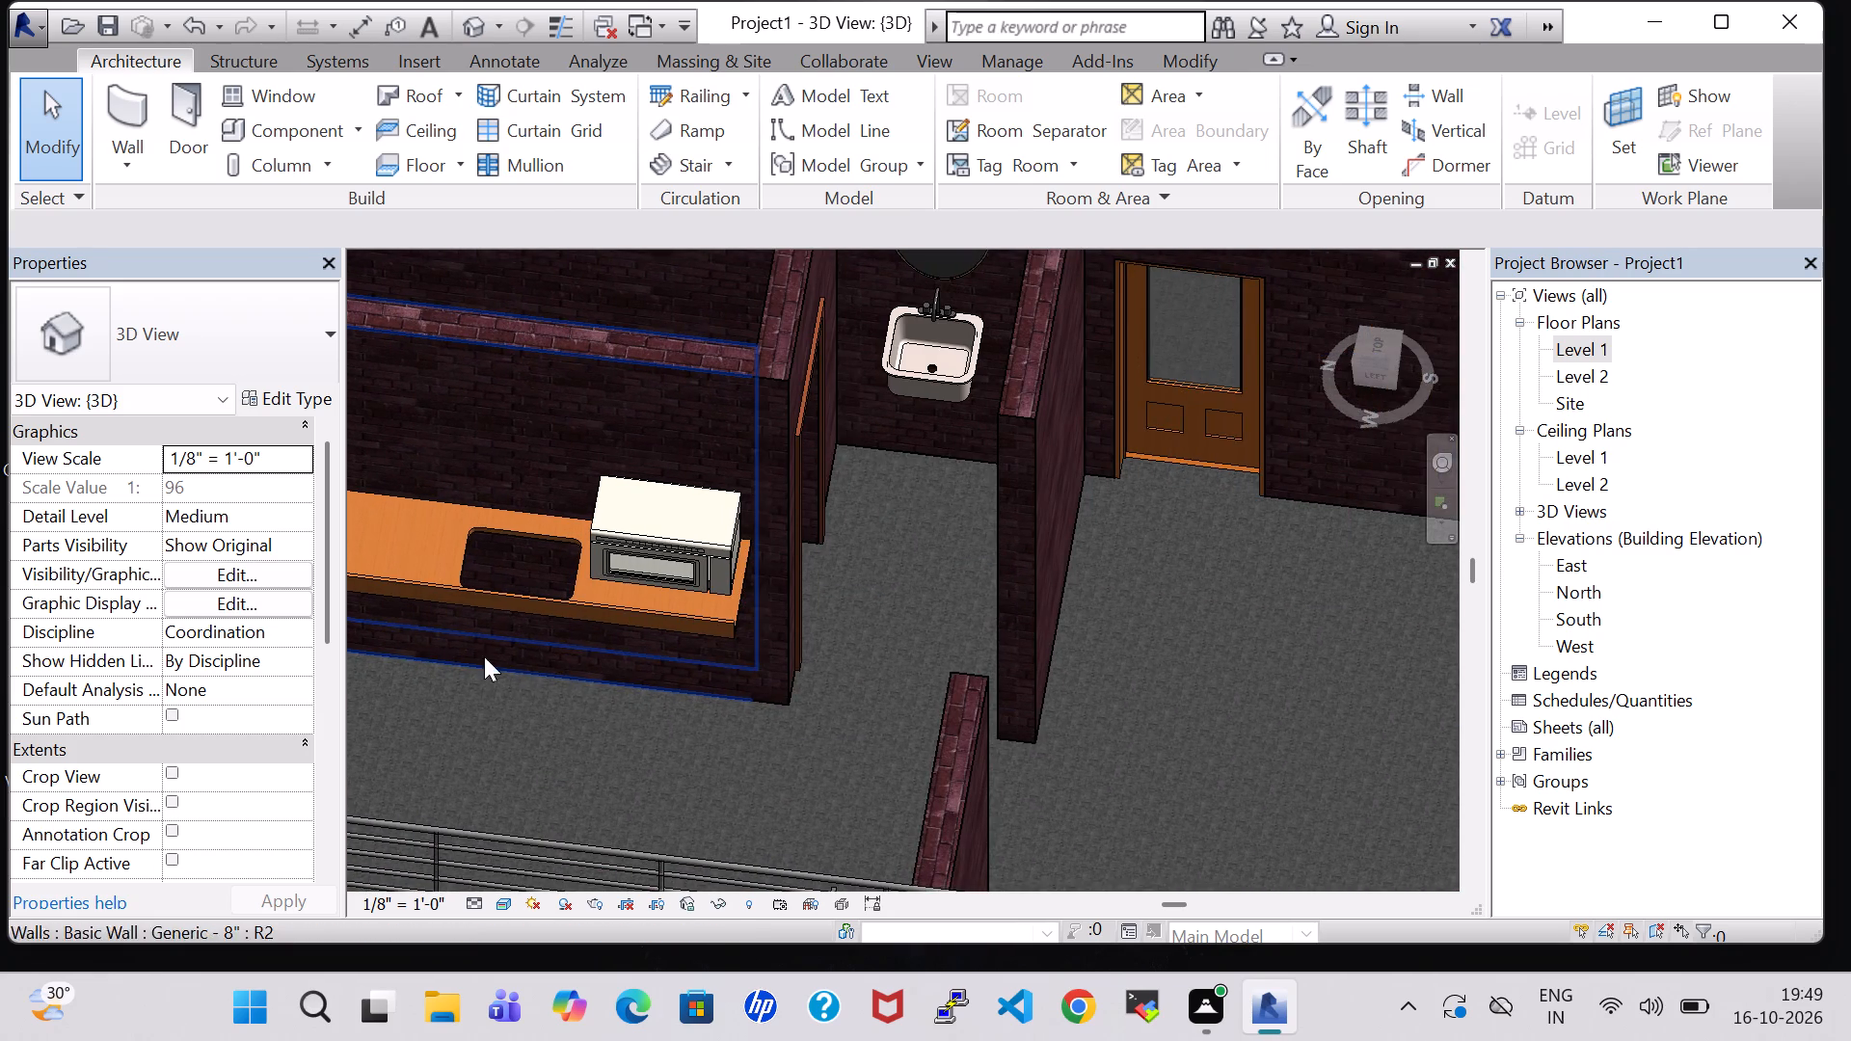
shift+middle_drag(577, 692, 840, 702)
middle_drag(903, 314, 829, 725)
middle_drag(901, 589, 964, 495)
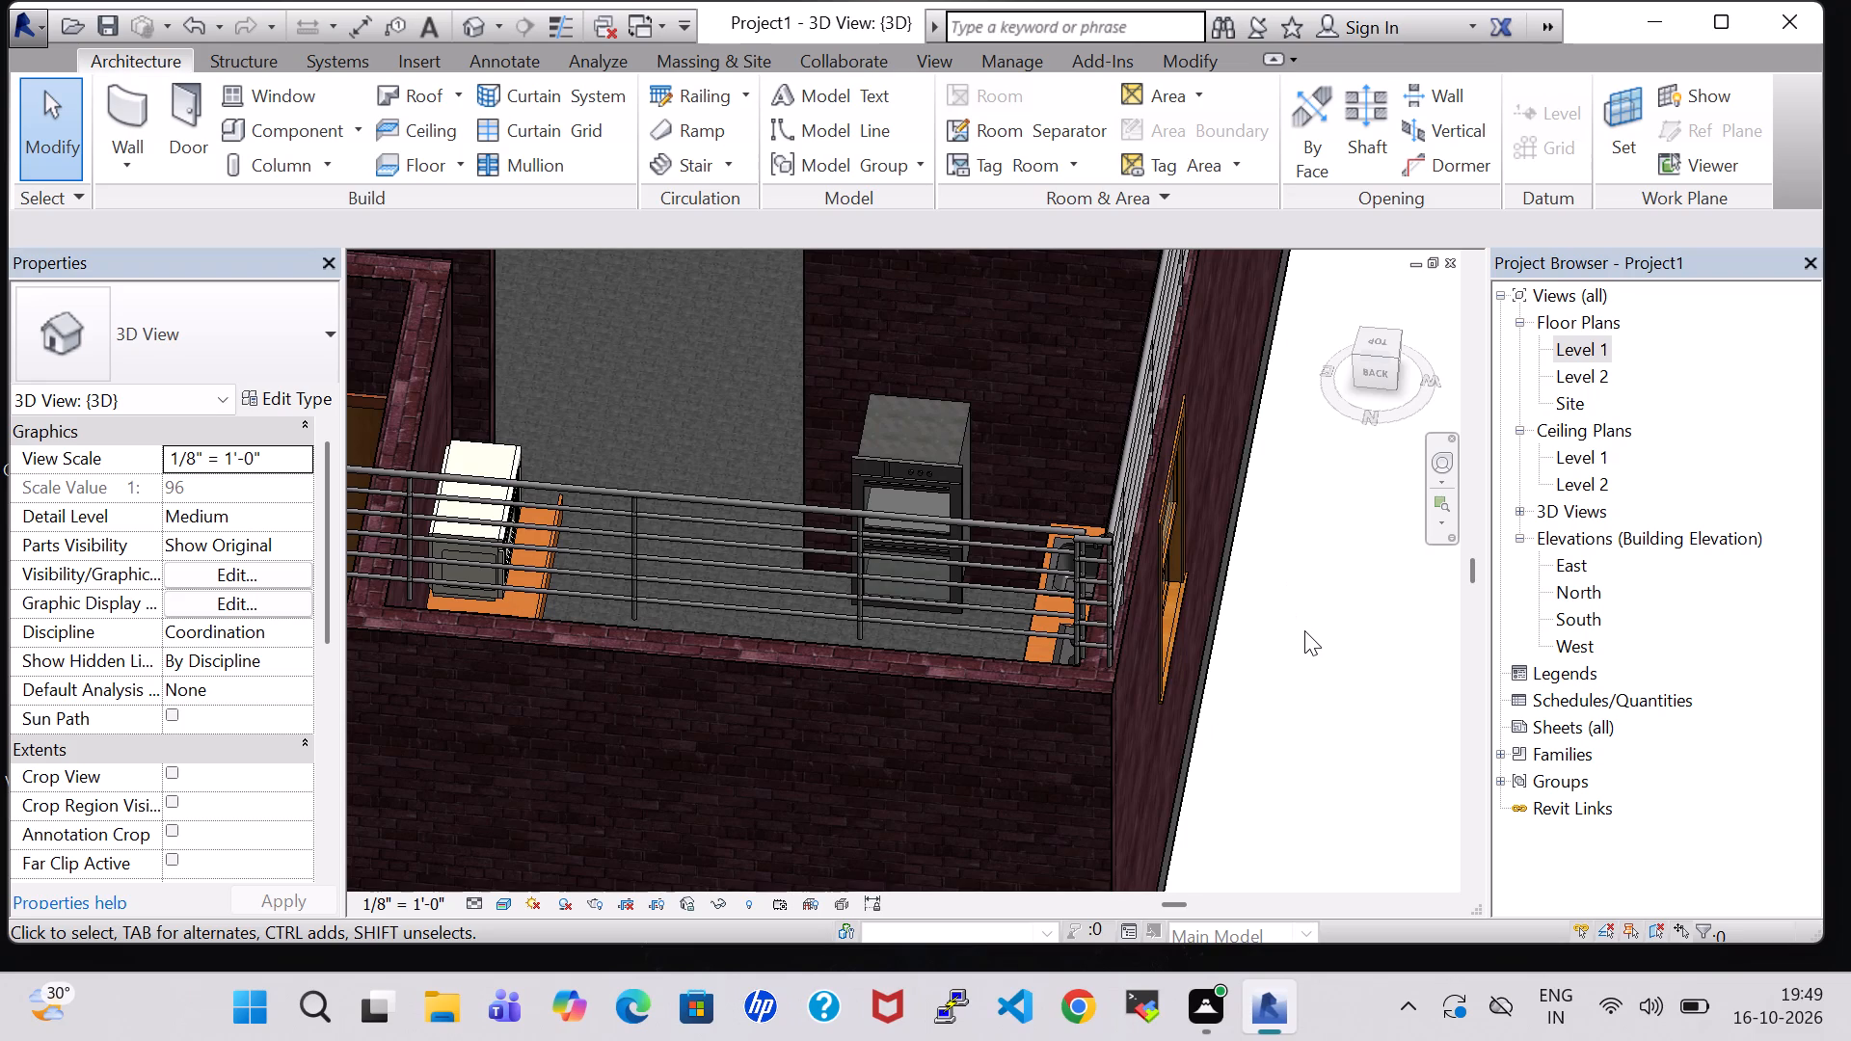
click(1274, 635)
scroll(1268, 653, down, 1)
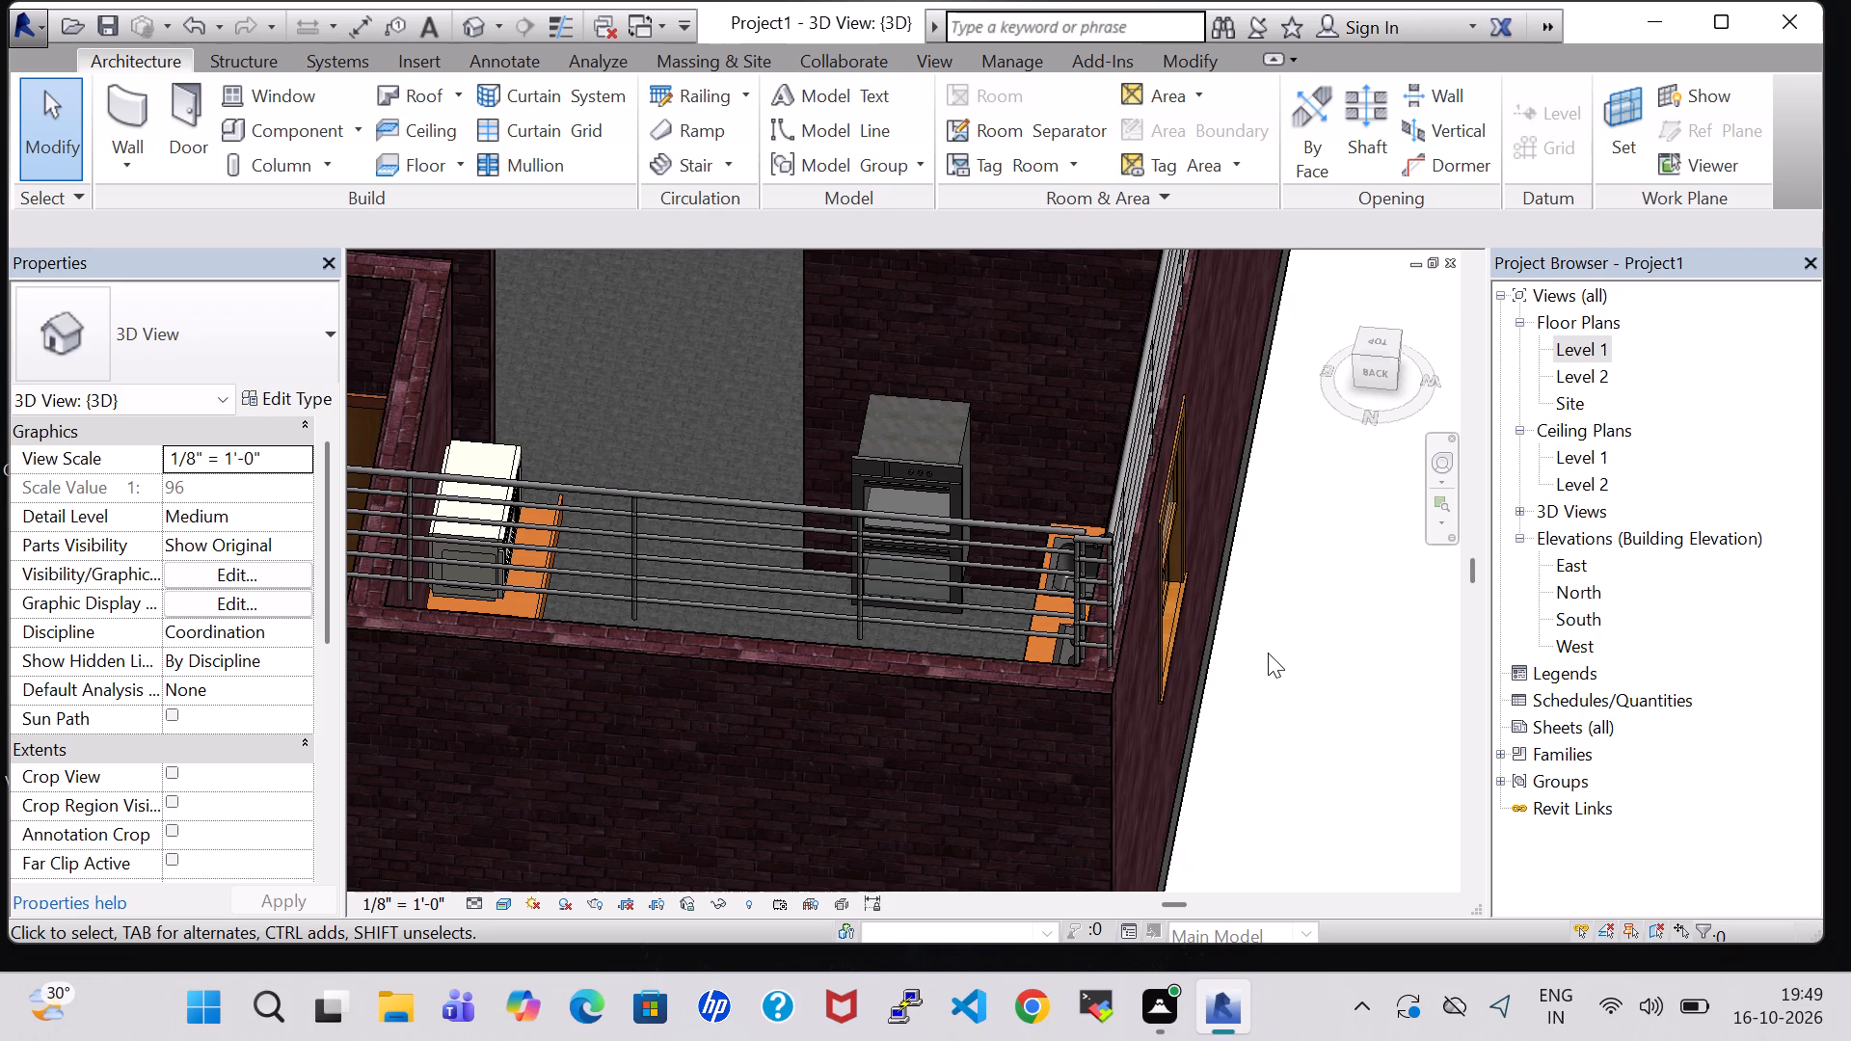
shift+middle_drag(1275, 632, 1280, 707)
shift+scroll(1275, 632, down, 1)
shift+middle_drag(1296, 540, 1206, 543)
shift+scroll(1296, 540, down, 1)
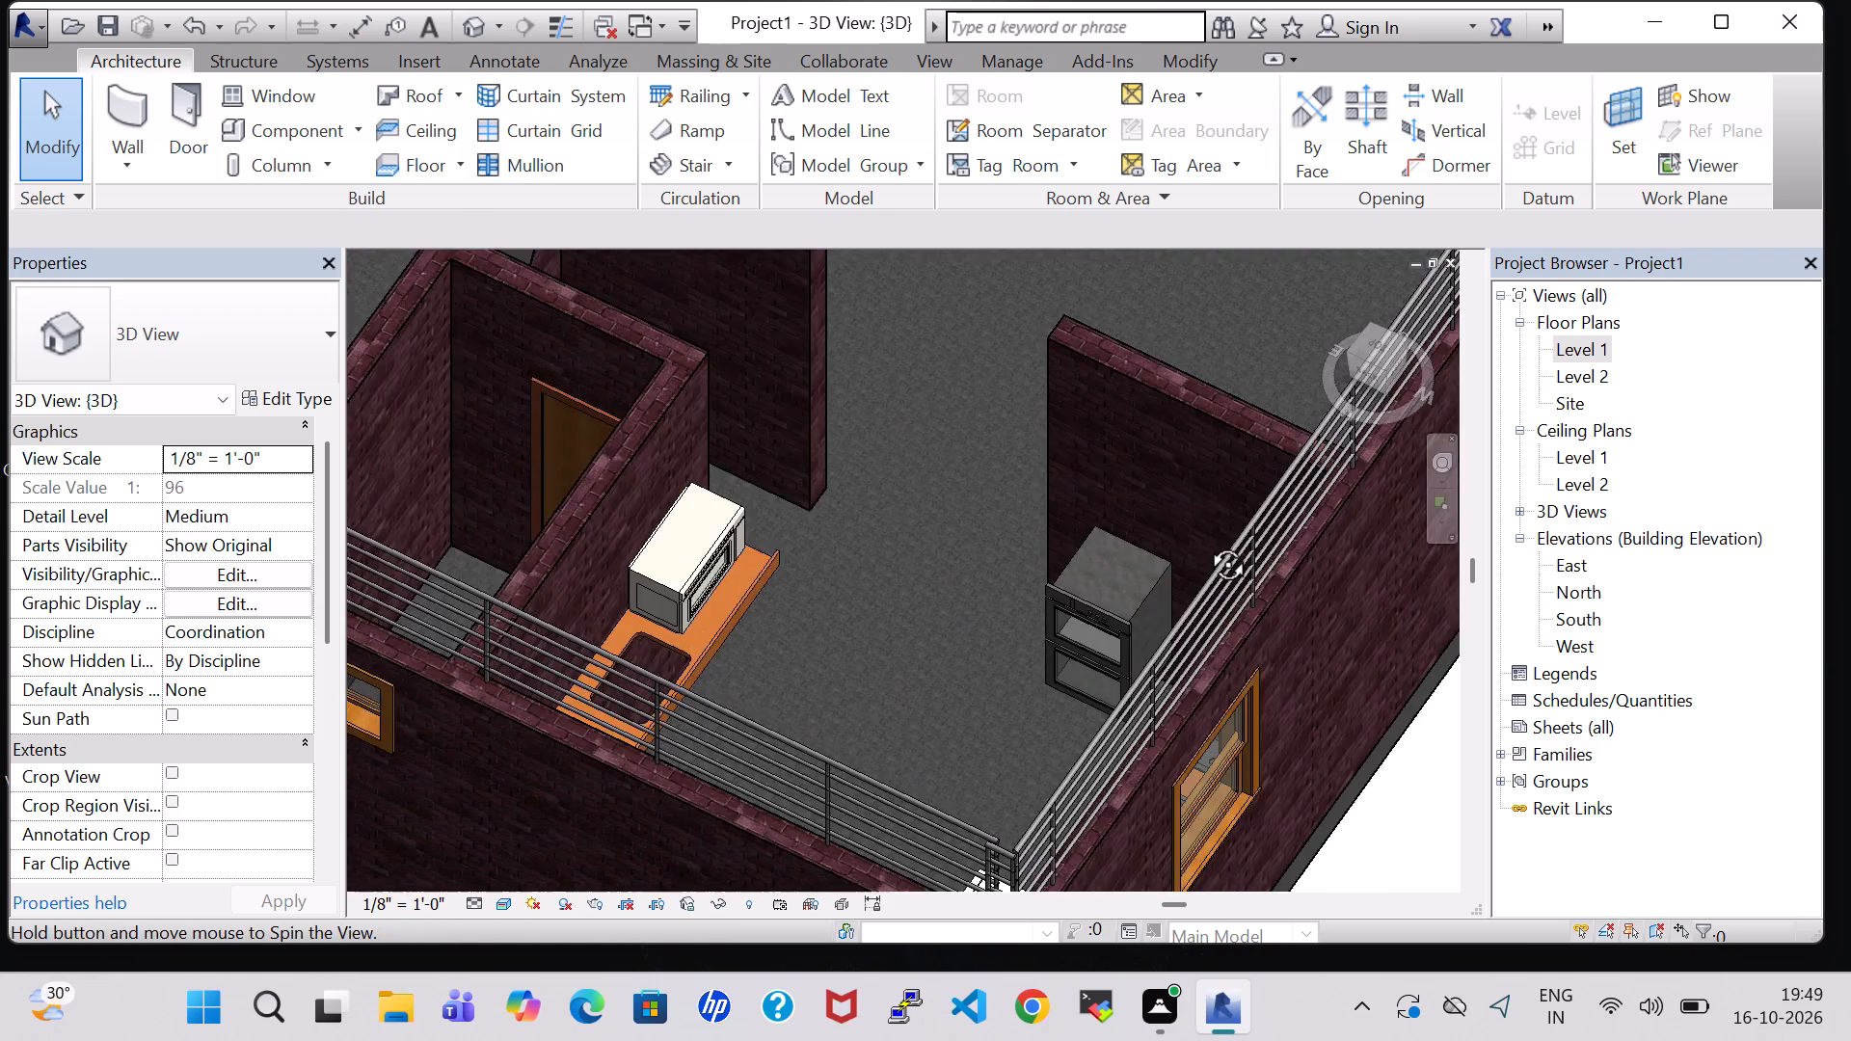
shift+middle_drag(1206, 543, 1086, 543)
shift+middle_drag(1162, 551, 1087, 533)
middle_drag(1105, 777, 1045, 511)
shift+middle_drag(1046, 618, 979, 639)
middle_drag(1003, 719, 1198, 195)
shift+middle_drag(1120, 387, 1307, 494)
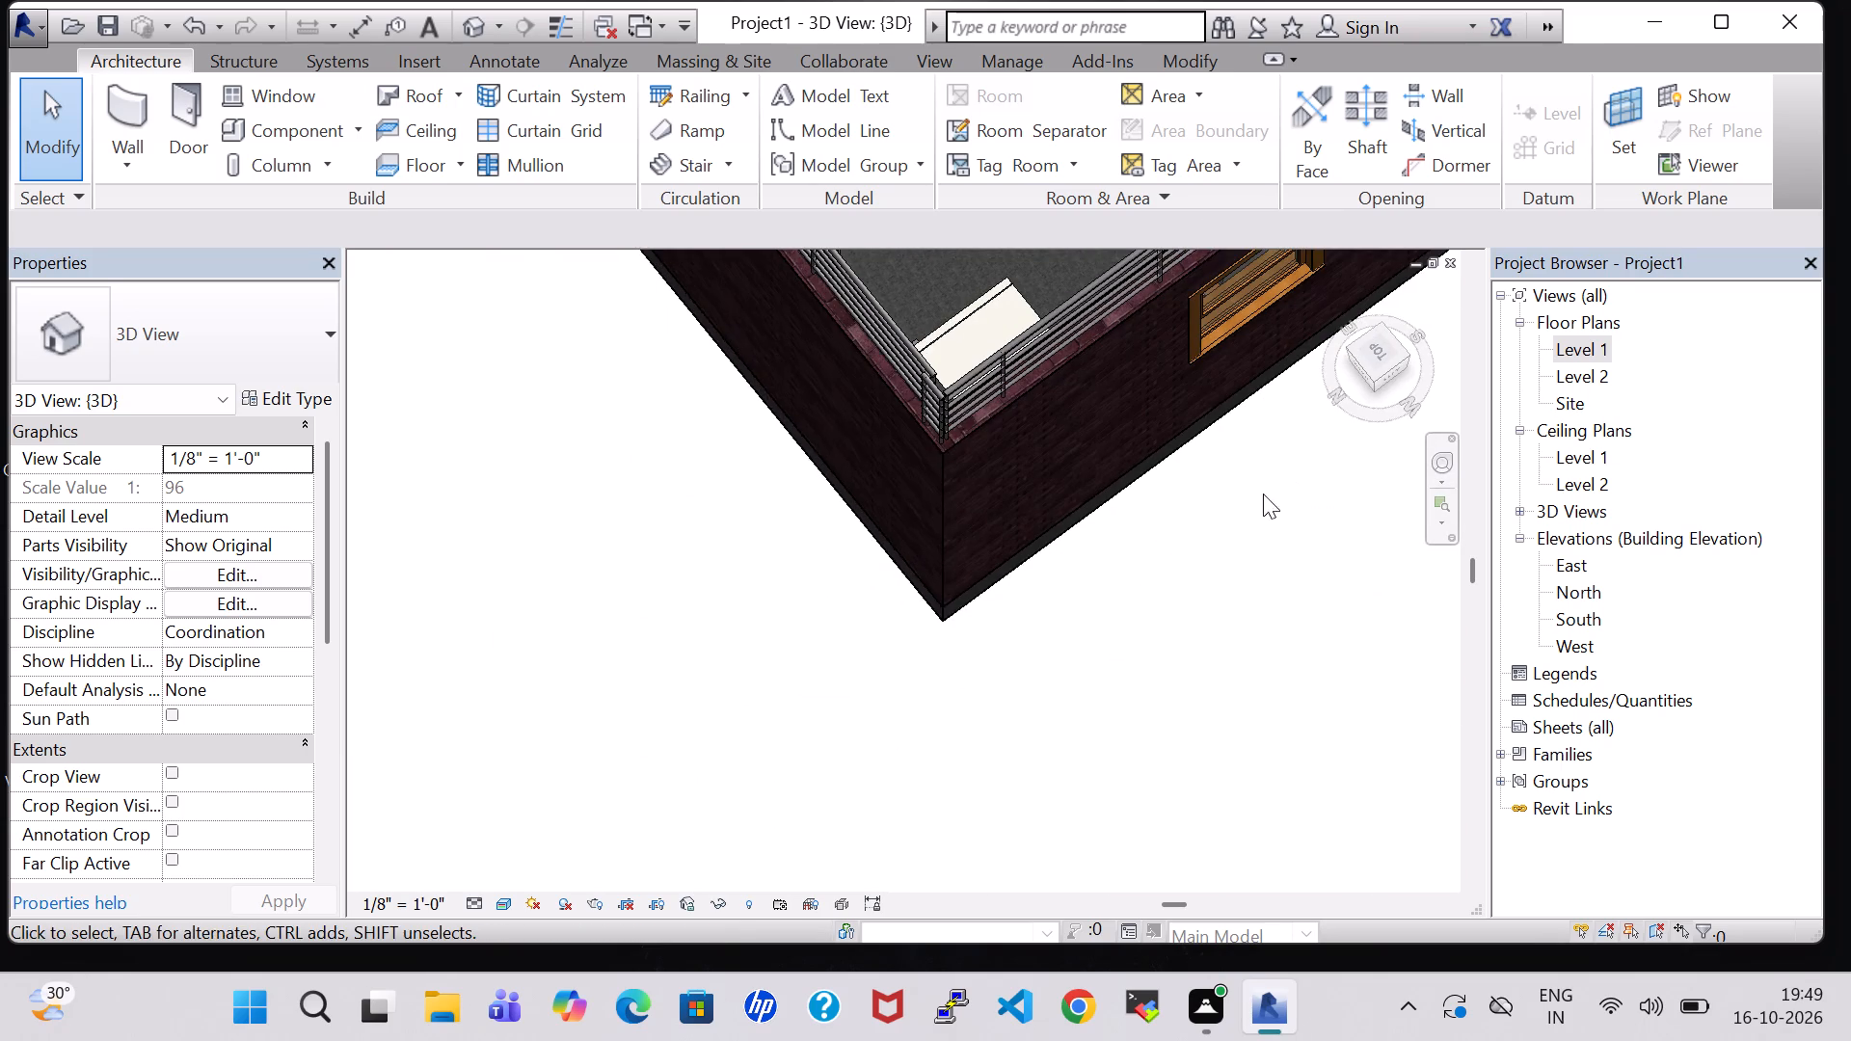
shift+middle_drag(653, 545, 727, 547)
middle_drag(743, 381, 673, 850)
shift+middle_drag(709, 770, 783, 749)
middle_drag(883, 617, 849, 954)
shift+middle_drag(899, 569, 910, 534)
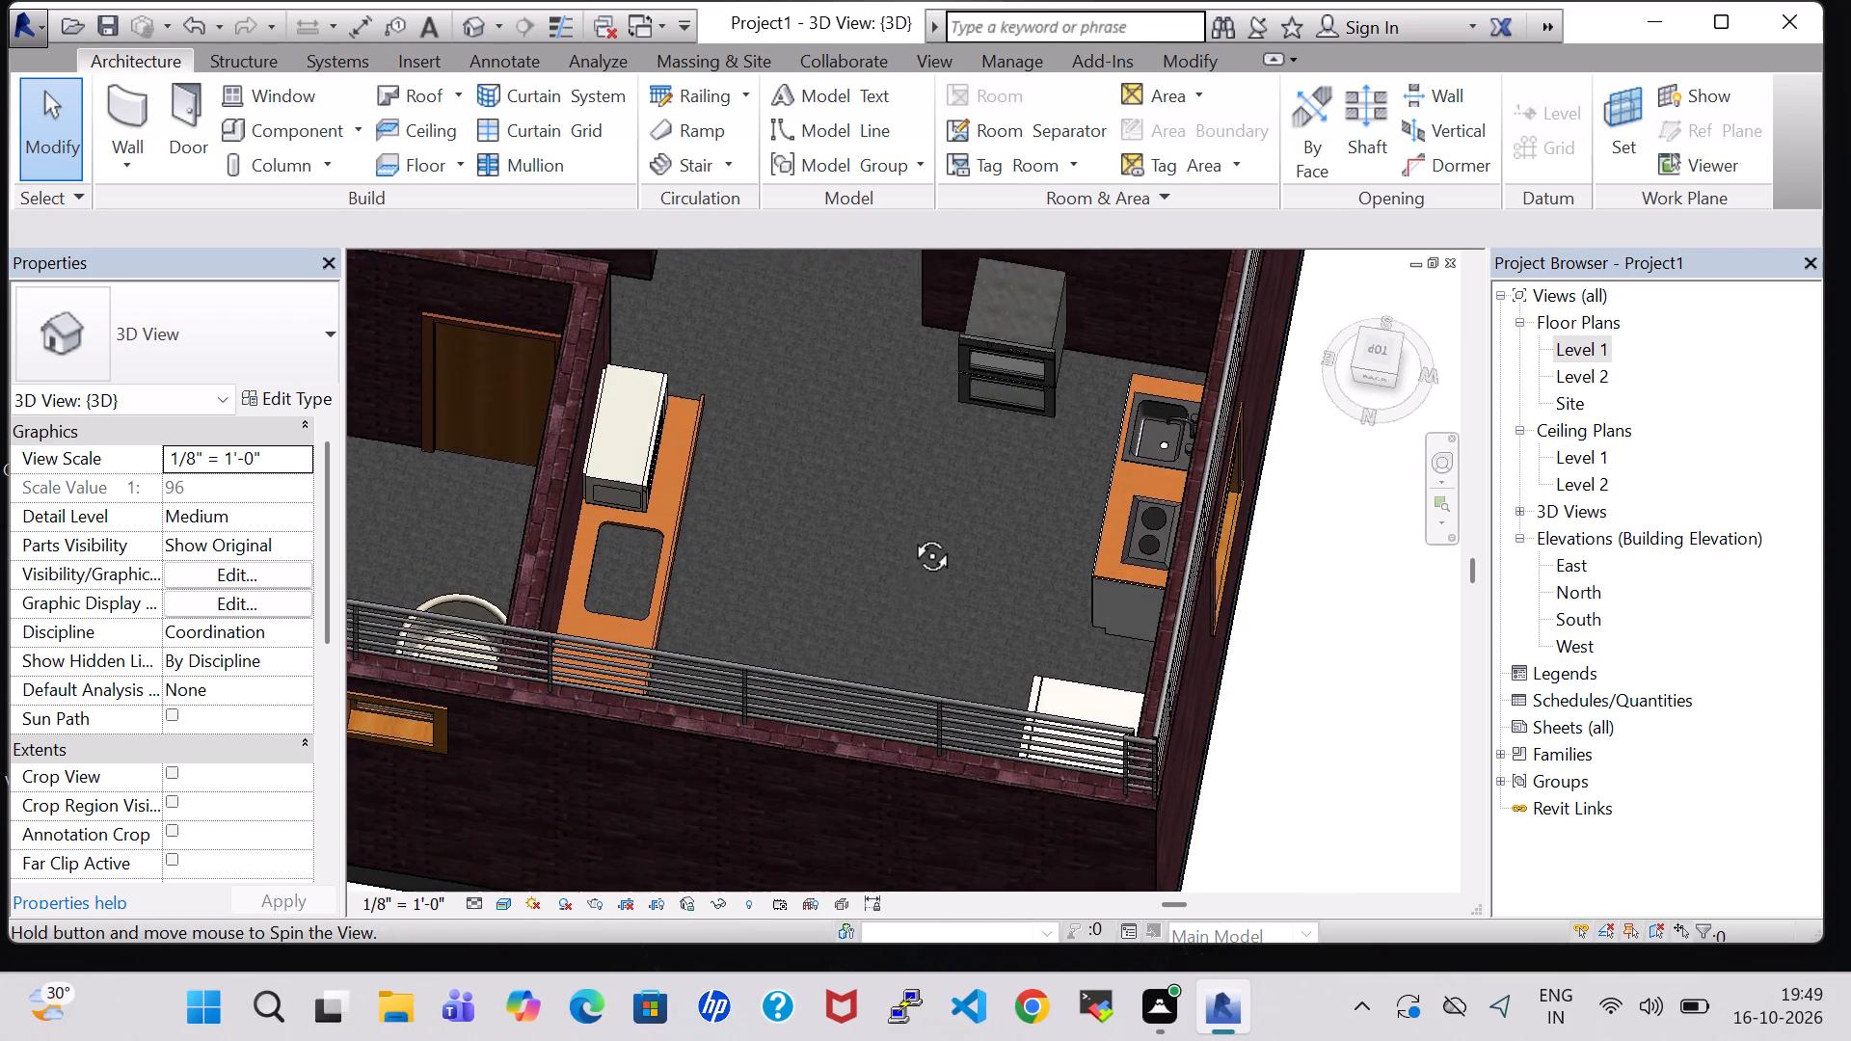
shift+middle_drag(910, 534, 921, 424)
Examine the whole house from different sides in the 3D view, including its rooms, staircase, railings and car porch.
scroll(896, 441, down, 4)
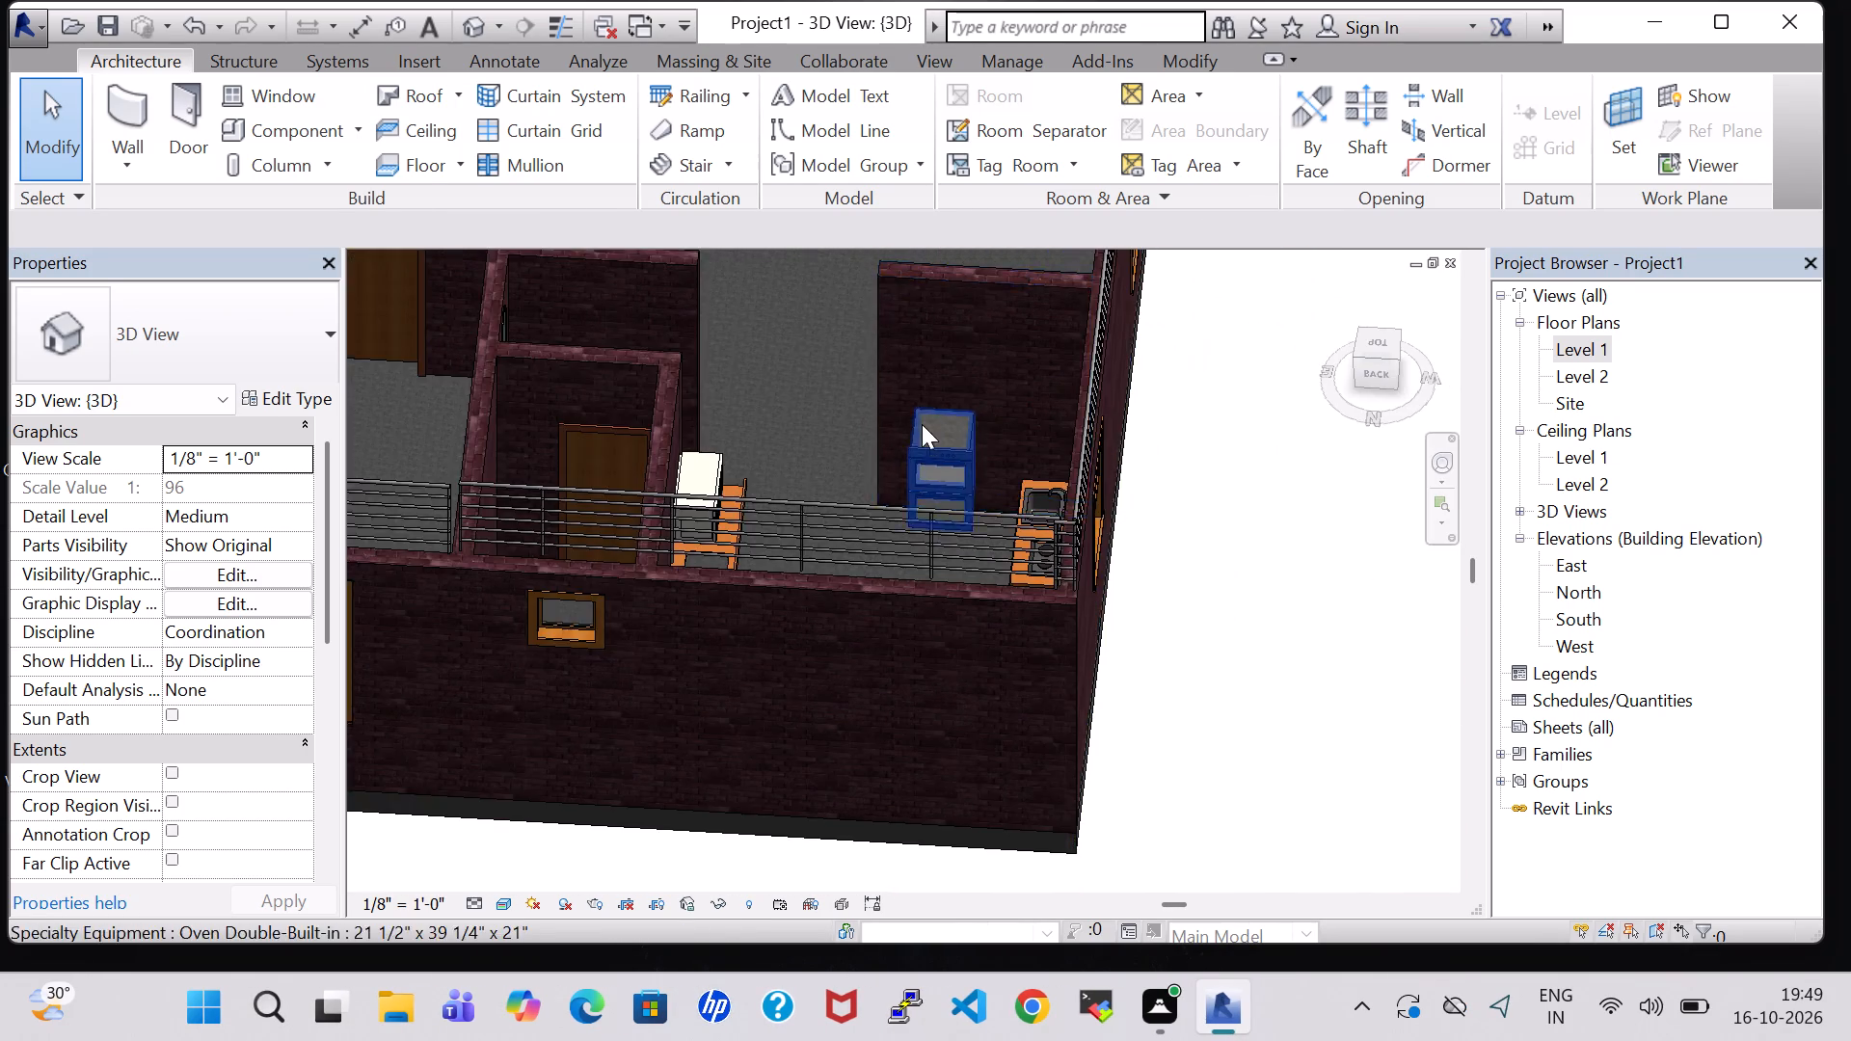
scroll(922, 424, down, 2)
shift+middle_drag(1088, 448, 822, 458)
shift+middle_drag(1059, 560, 985, 538)
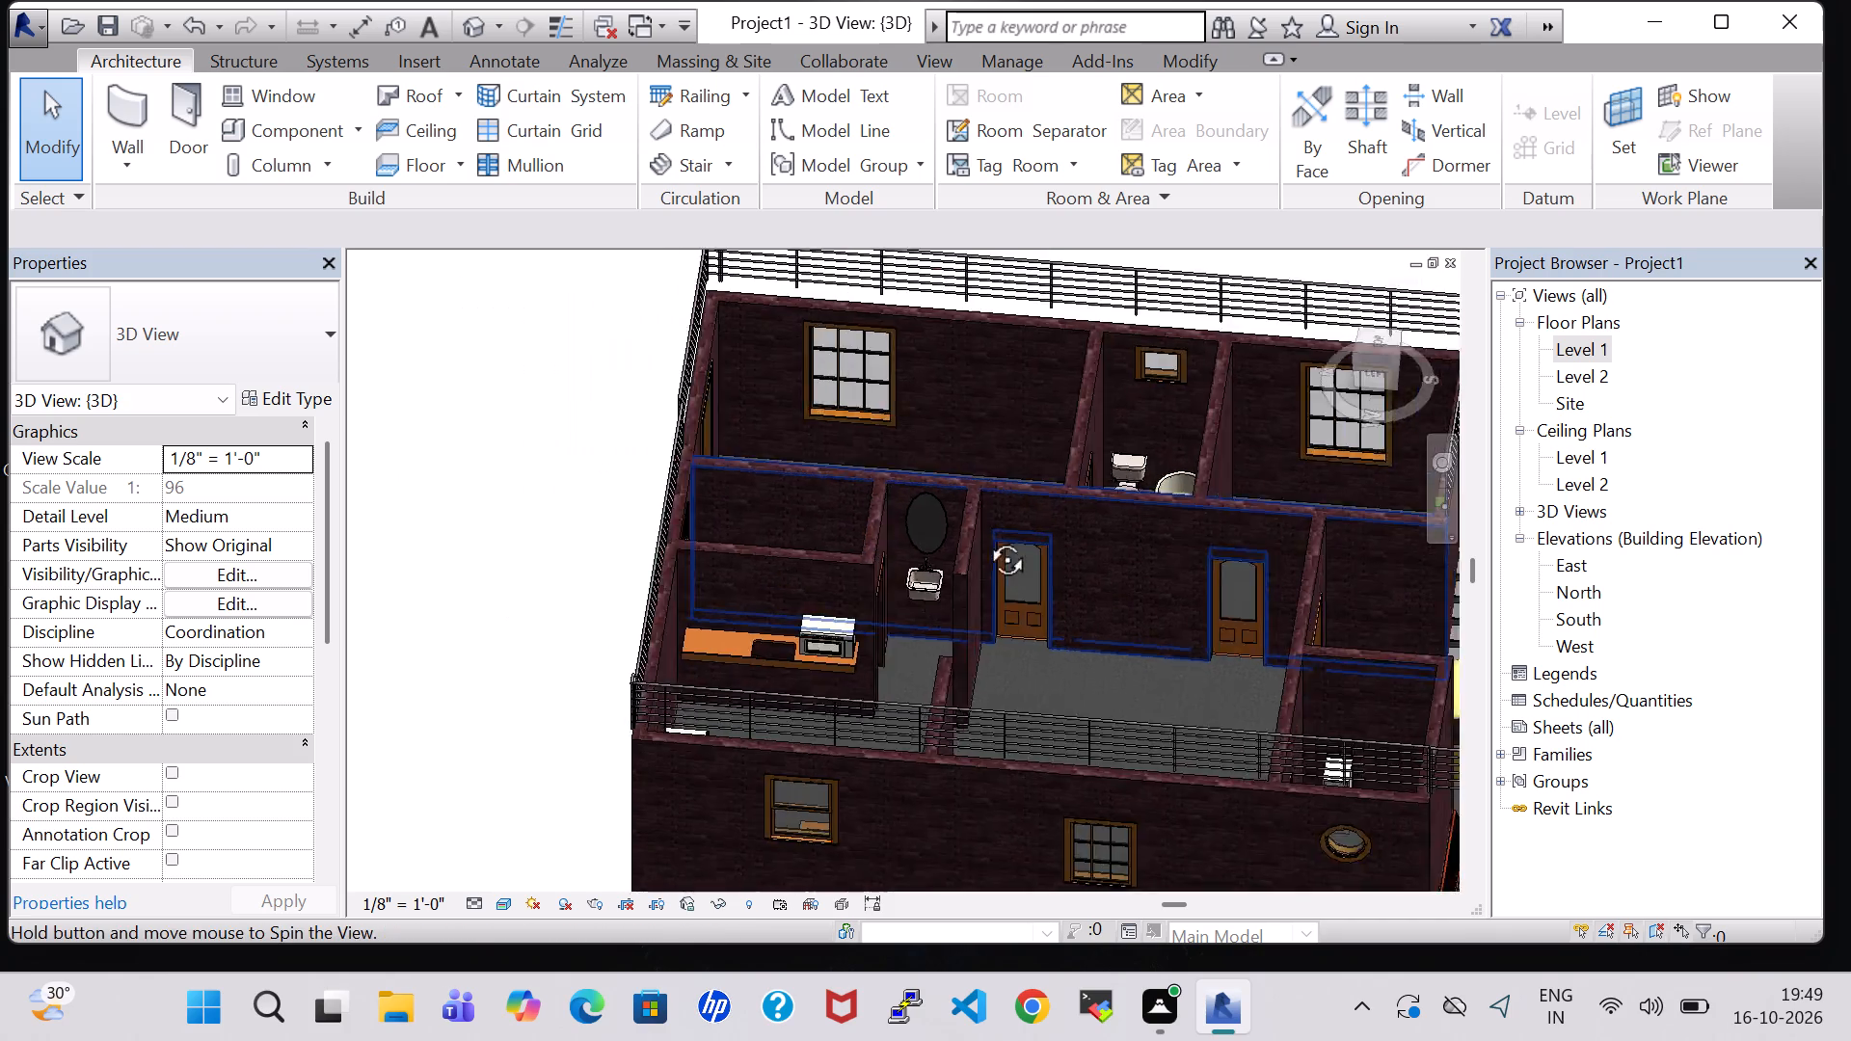
shift+middle_drag(985, 538, 803, 559)
shift+middle_drag(1295, 547, 1196, 581)
middle_drag(1124, 717, 1115, 395)
shift+middle_drag(1084, 528, 1246, 563)
shift+middle_drag(919, 561, 801, 460)
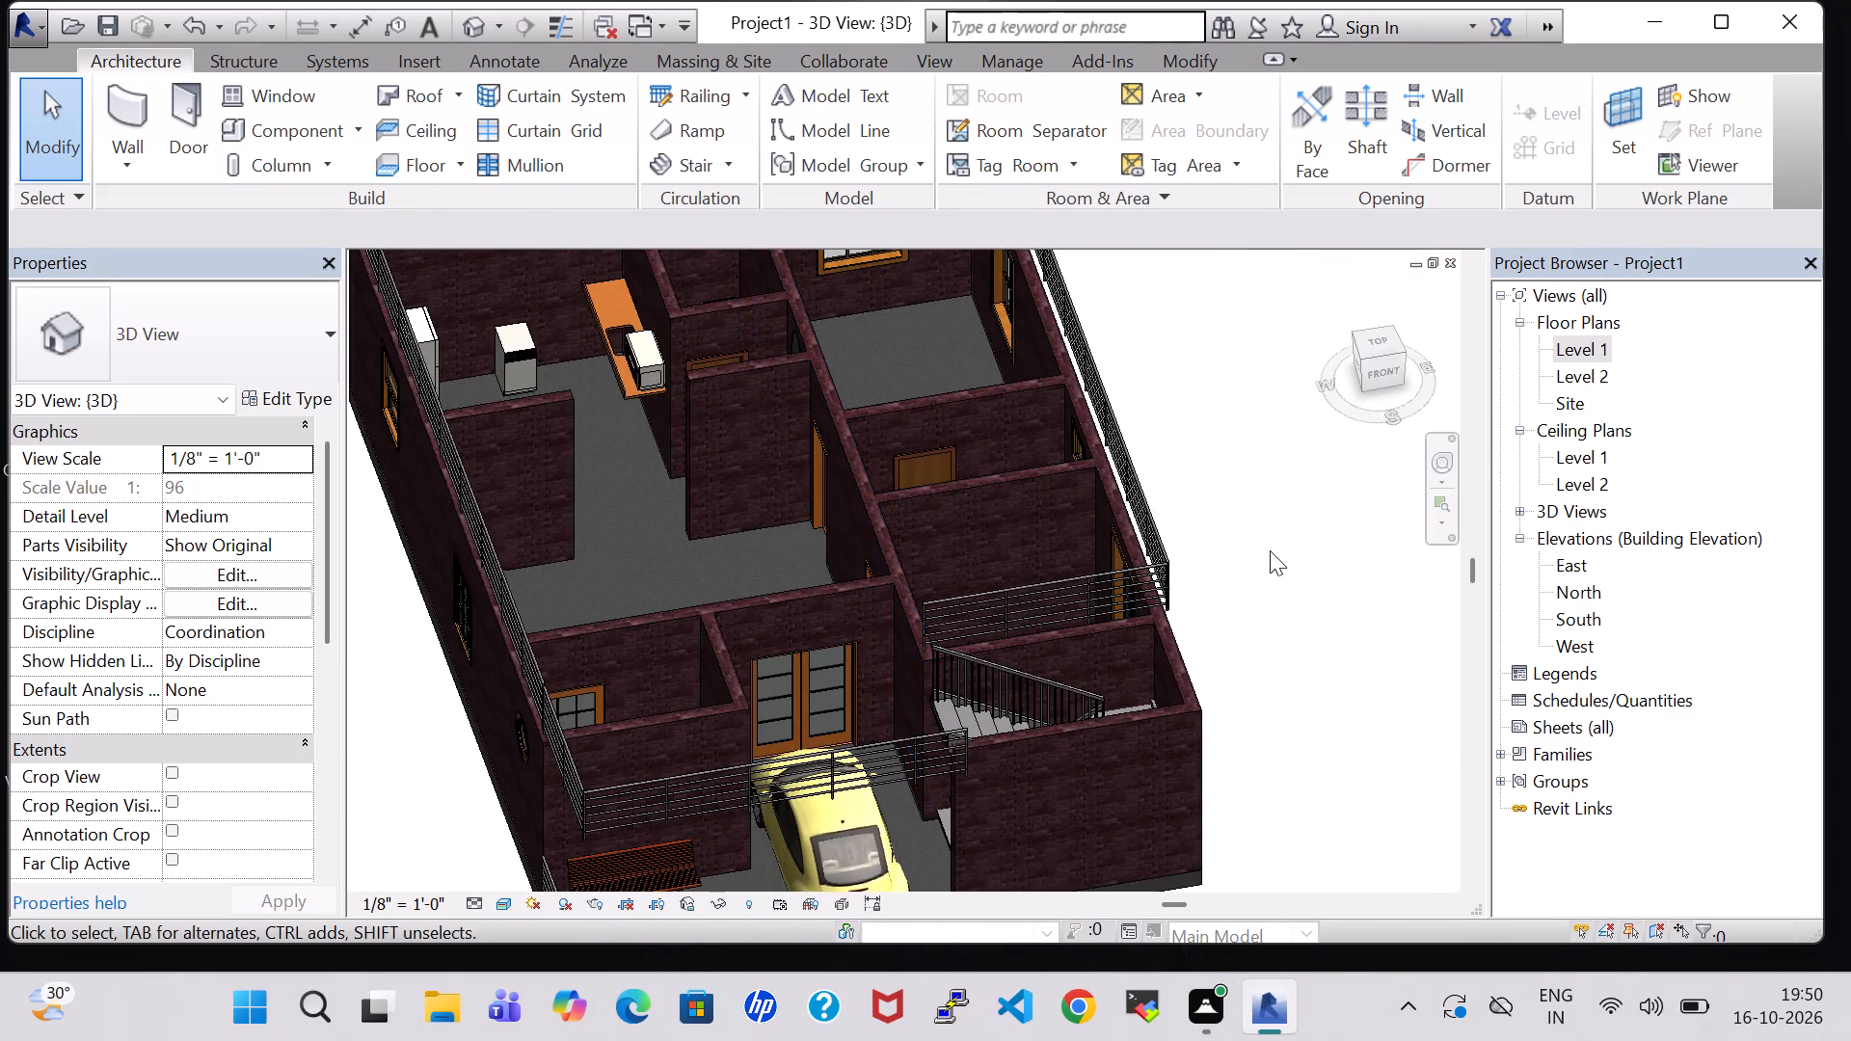
shift+middle_drag(1270, 550, 1205, 470)
middle_drag(1027, 598, 1171, 562)
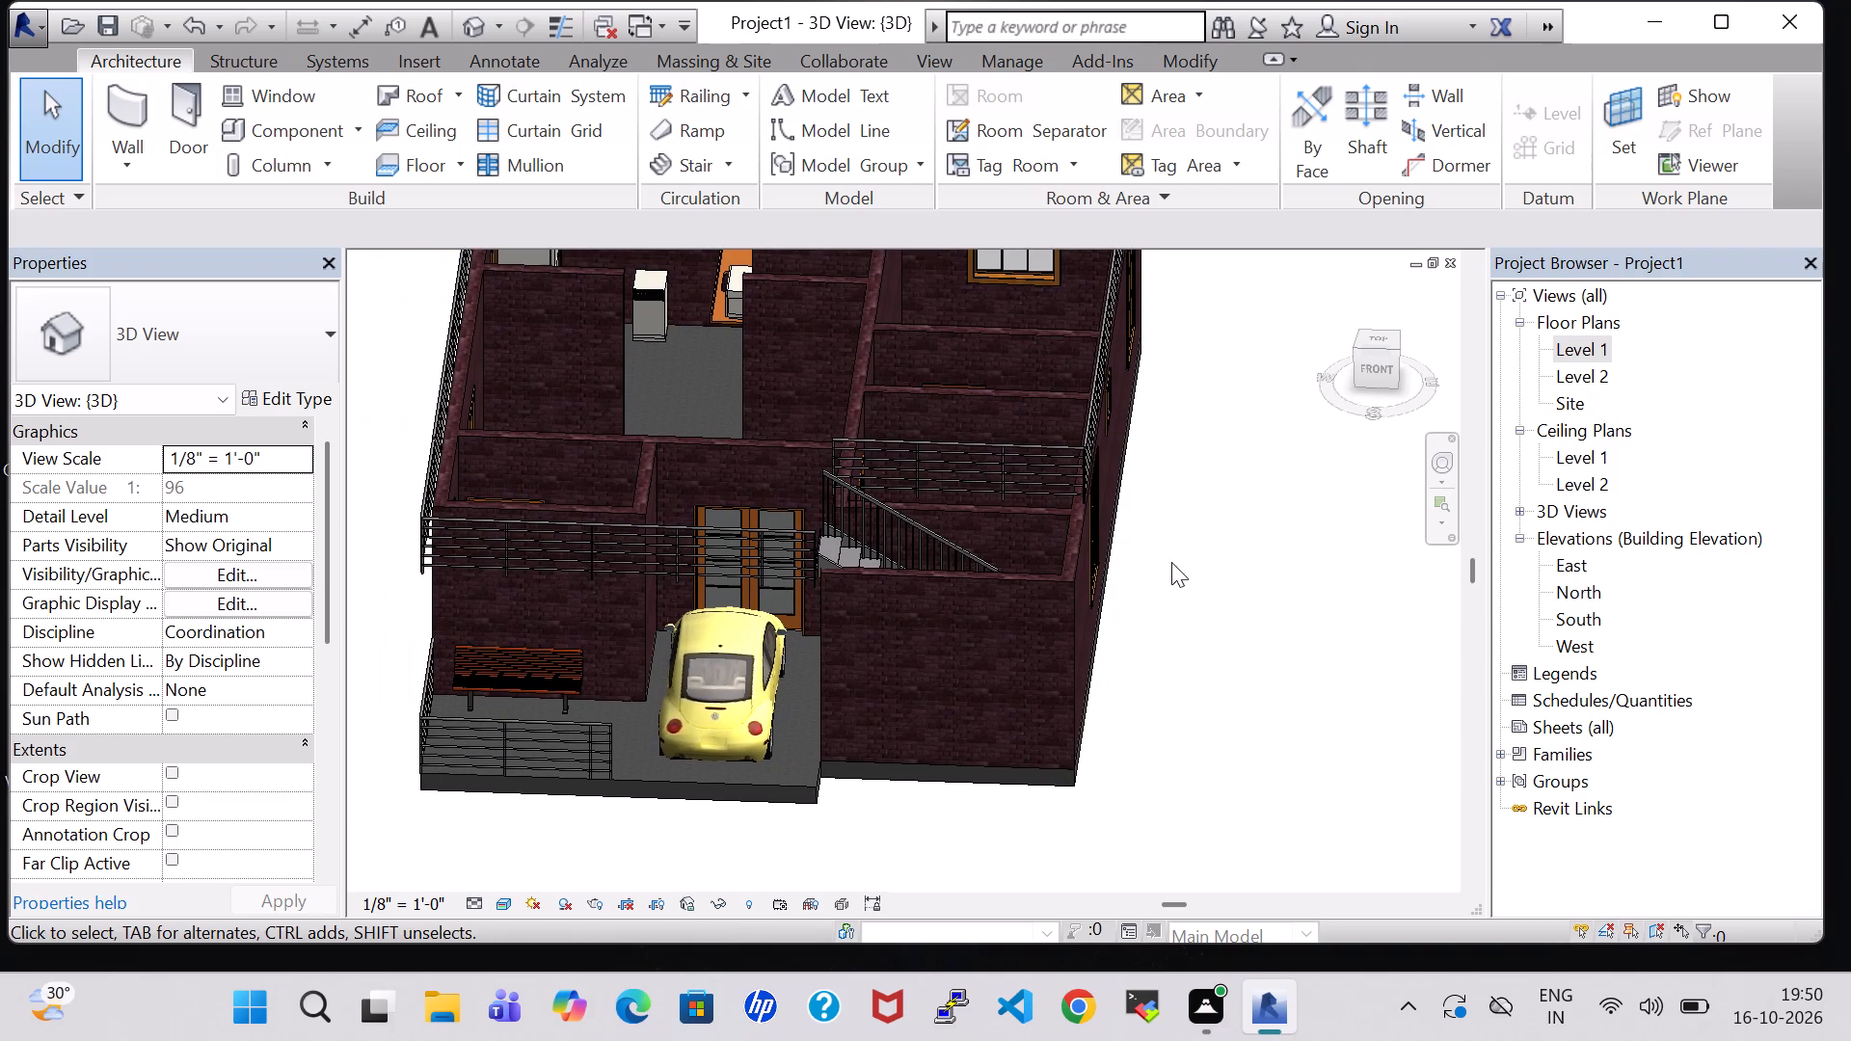
Open the Level 1 floor plan with the kitchen, hall and bedrooms in view.
double_click(1569, 350)
scroll(870, 678, down, 2)
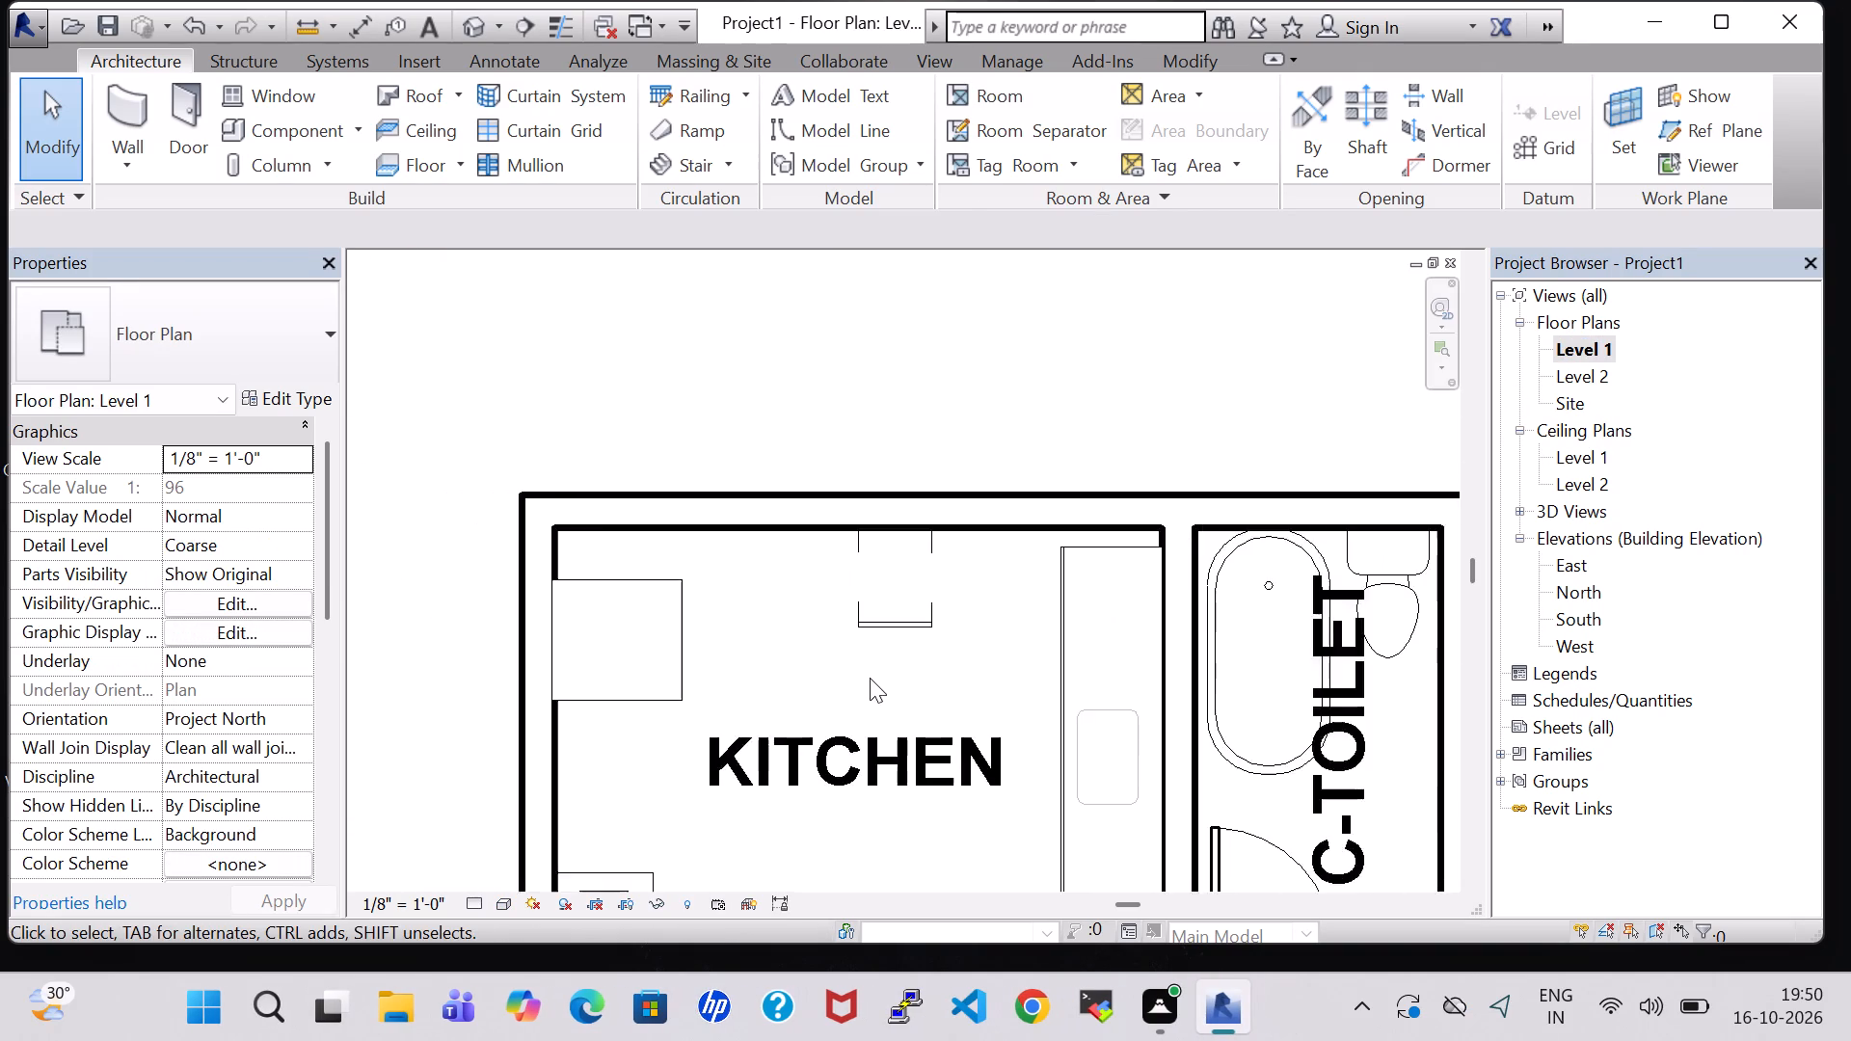
scroll(870, 678, down, 3)
middle_drag(879, 658, 844, 562)
scroll(846, 558, down, 2)
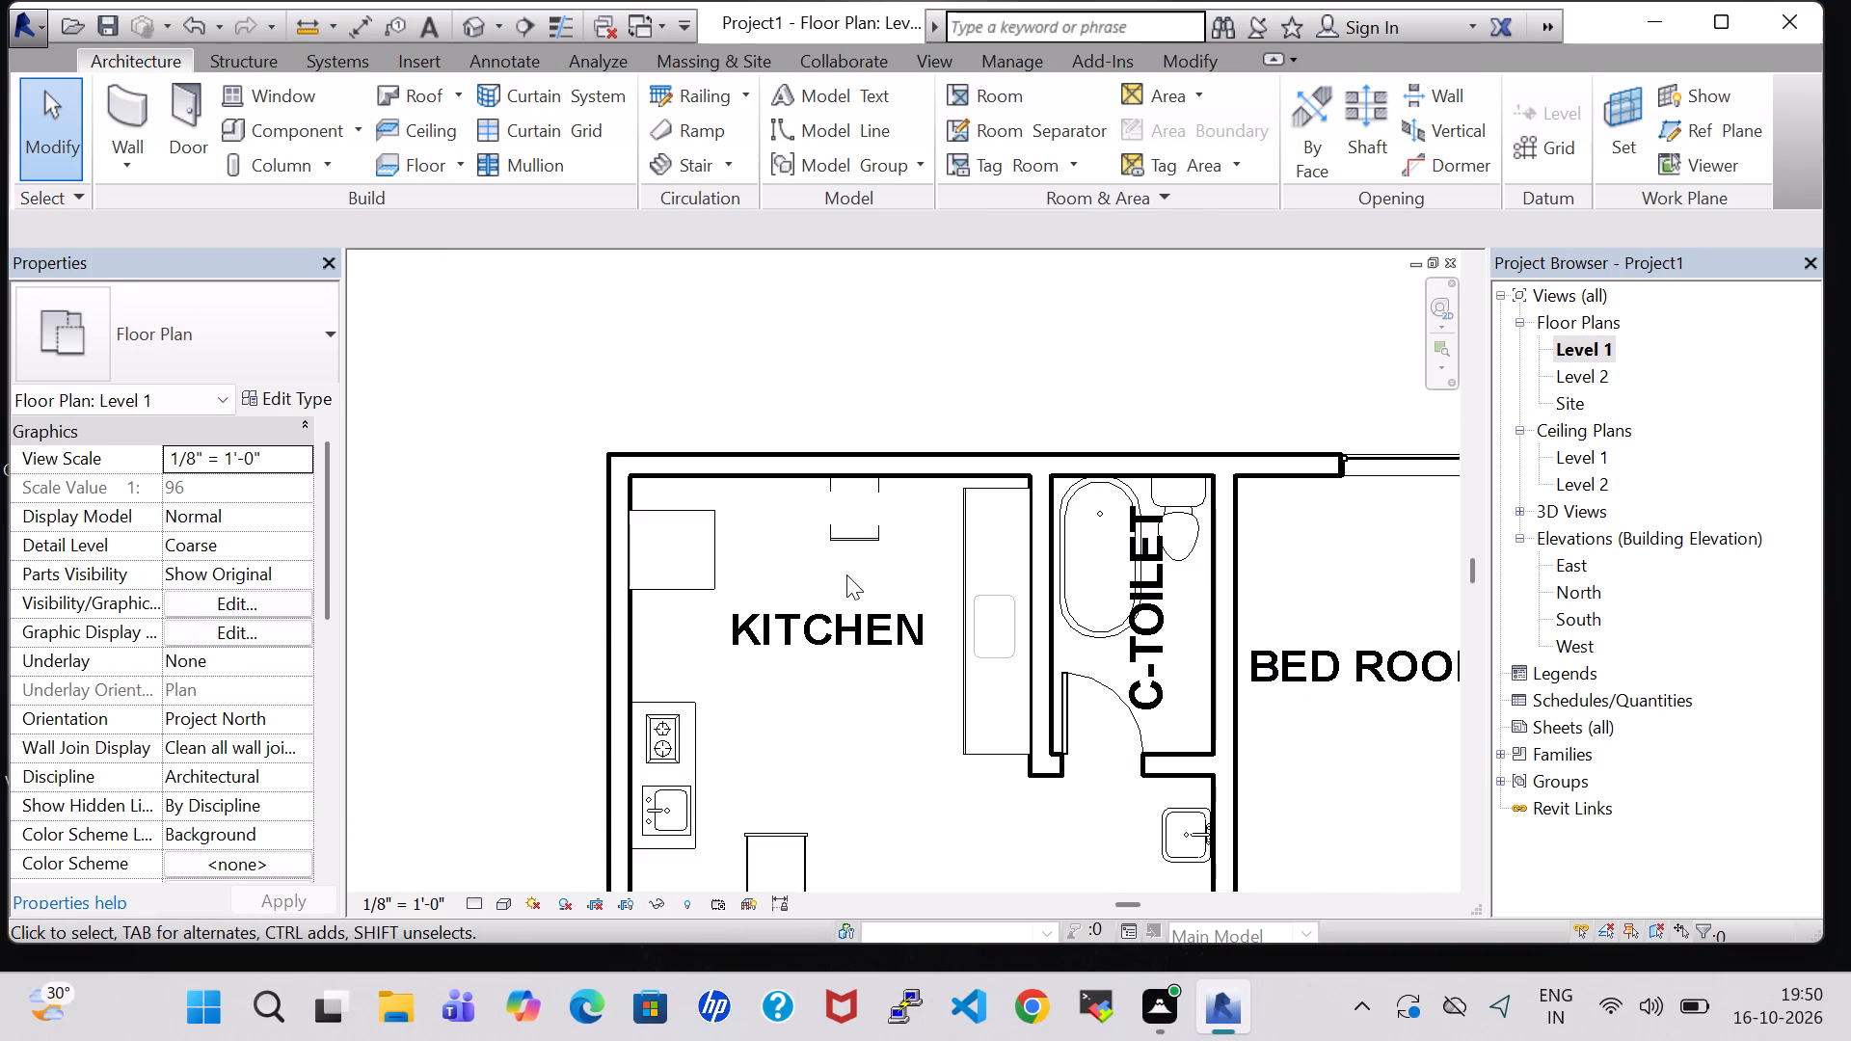
middle_drag(837, 678, 663, 470)
scroll(1084, 563, down, 2)
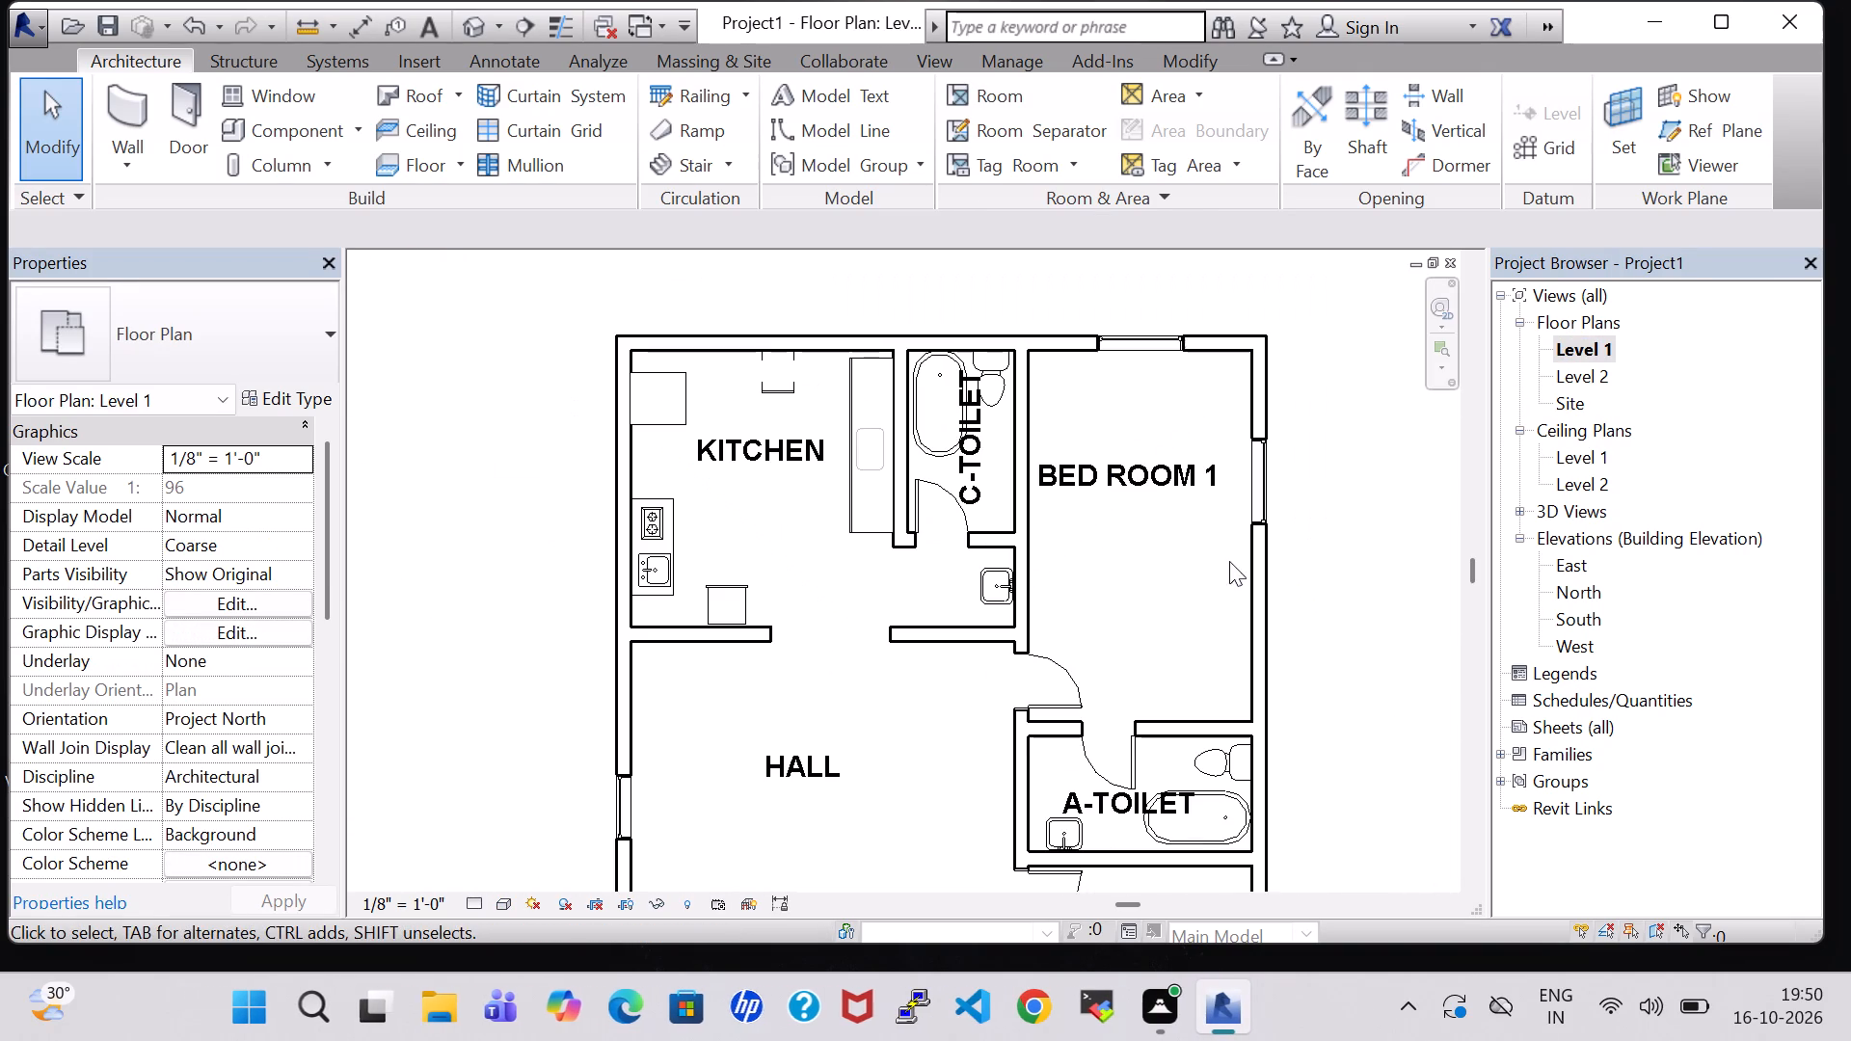
middle_drag(1391, 656, 1336, 556)
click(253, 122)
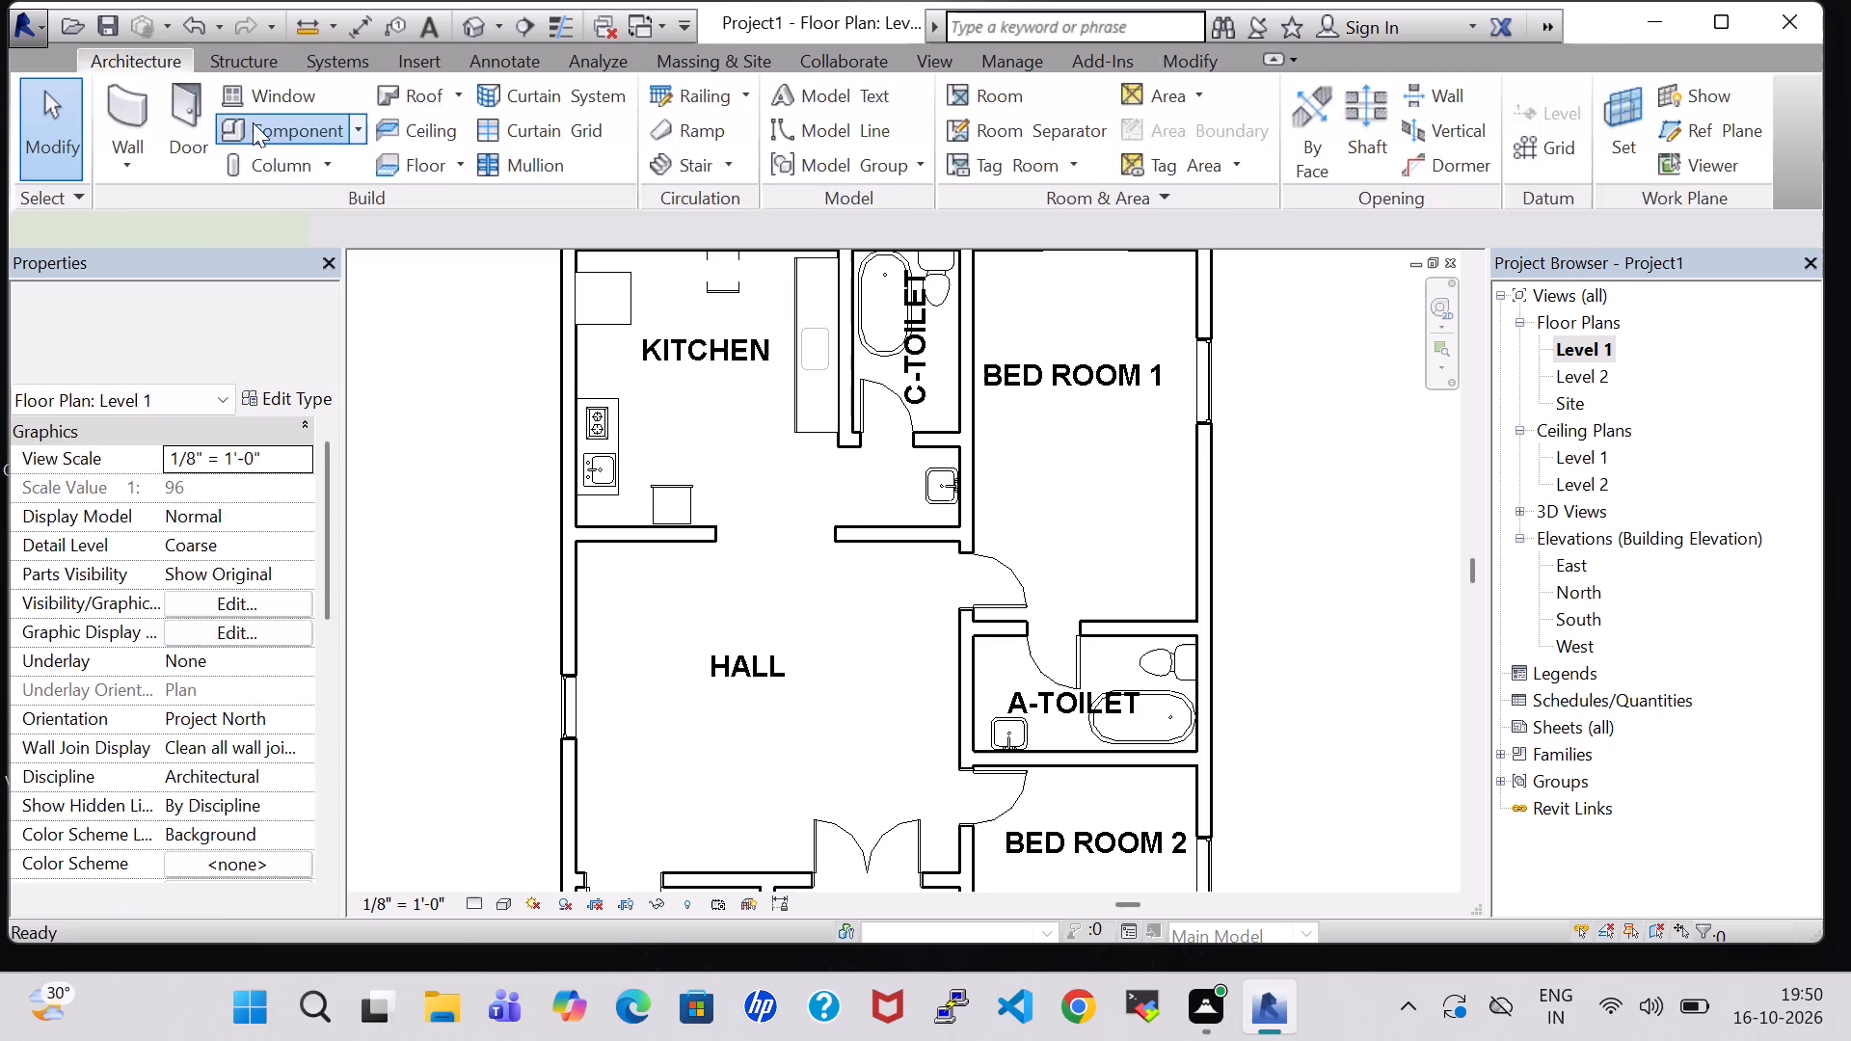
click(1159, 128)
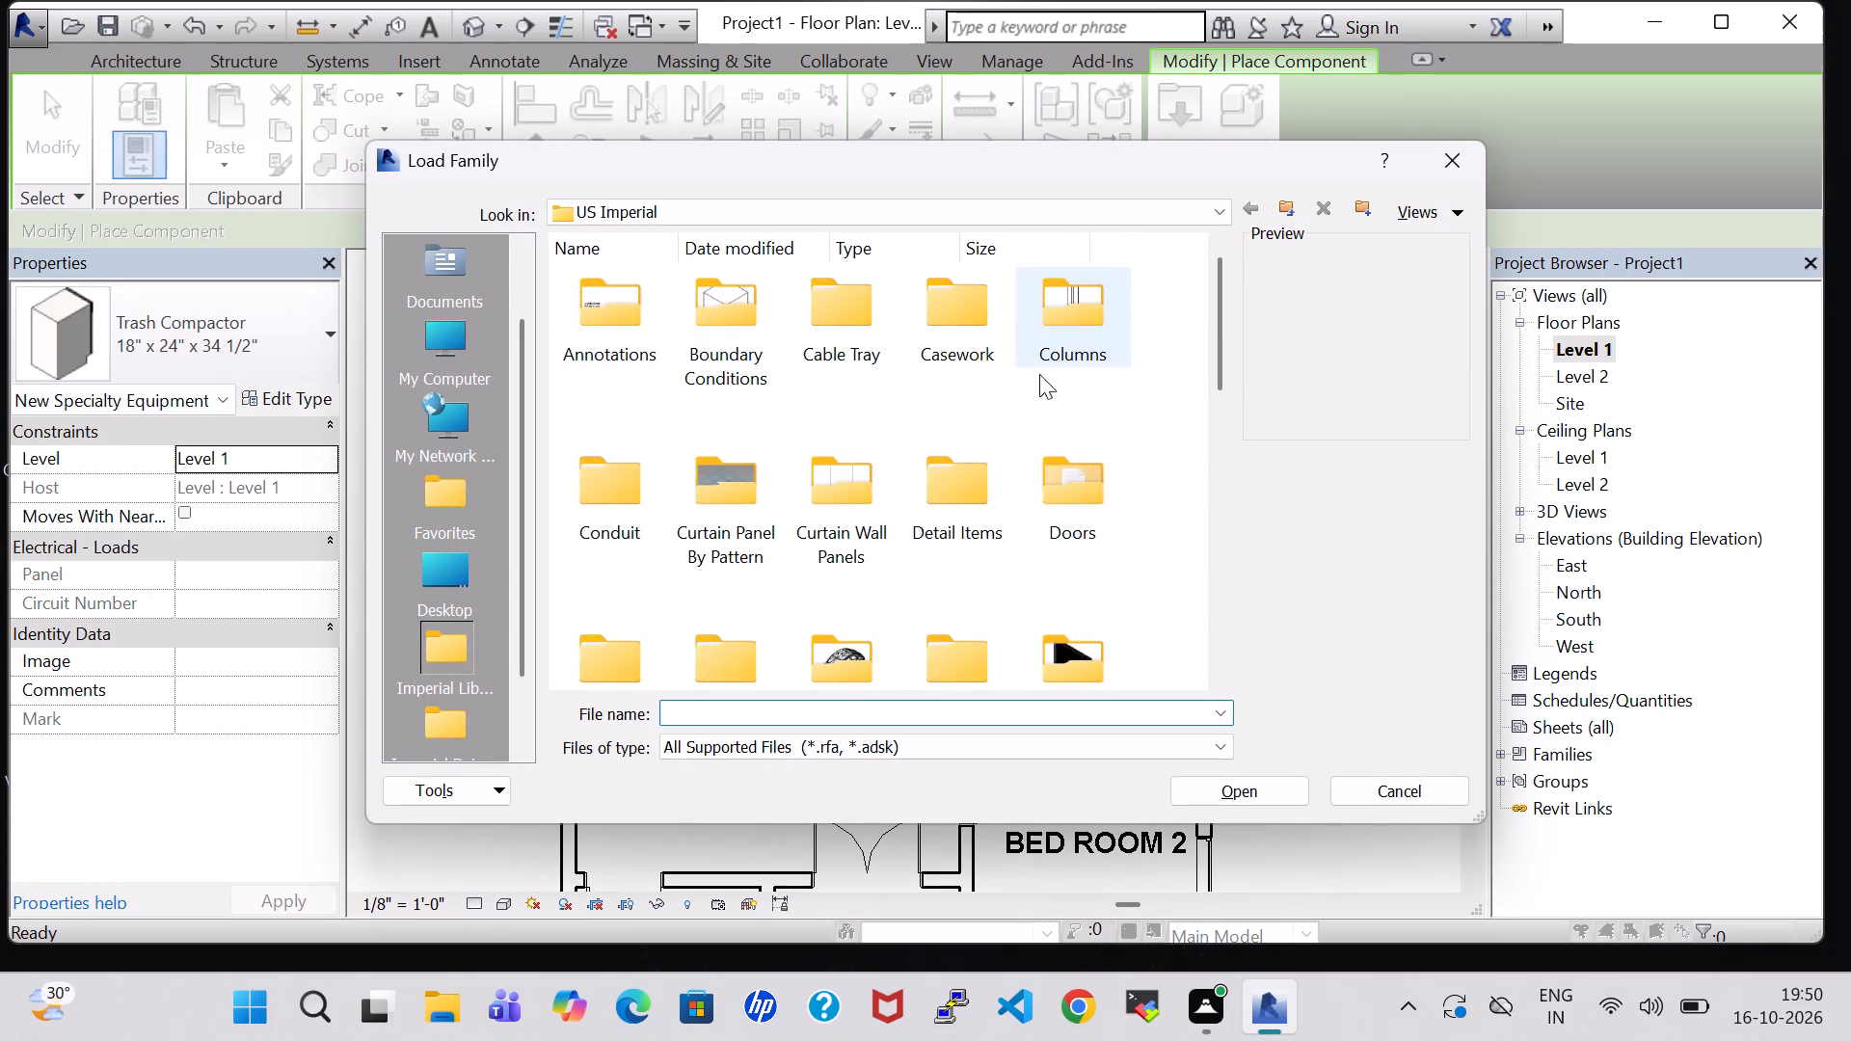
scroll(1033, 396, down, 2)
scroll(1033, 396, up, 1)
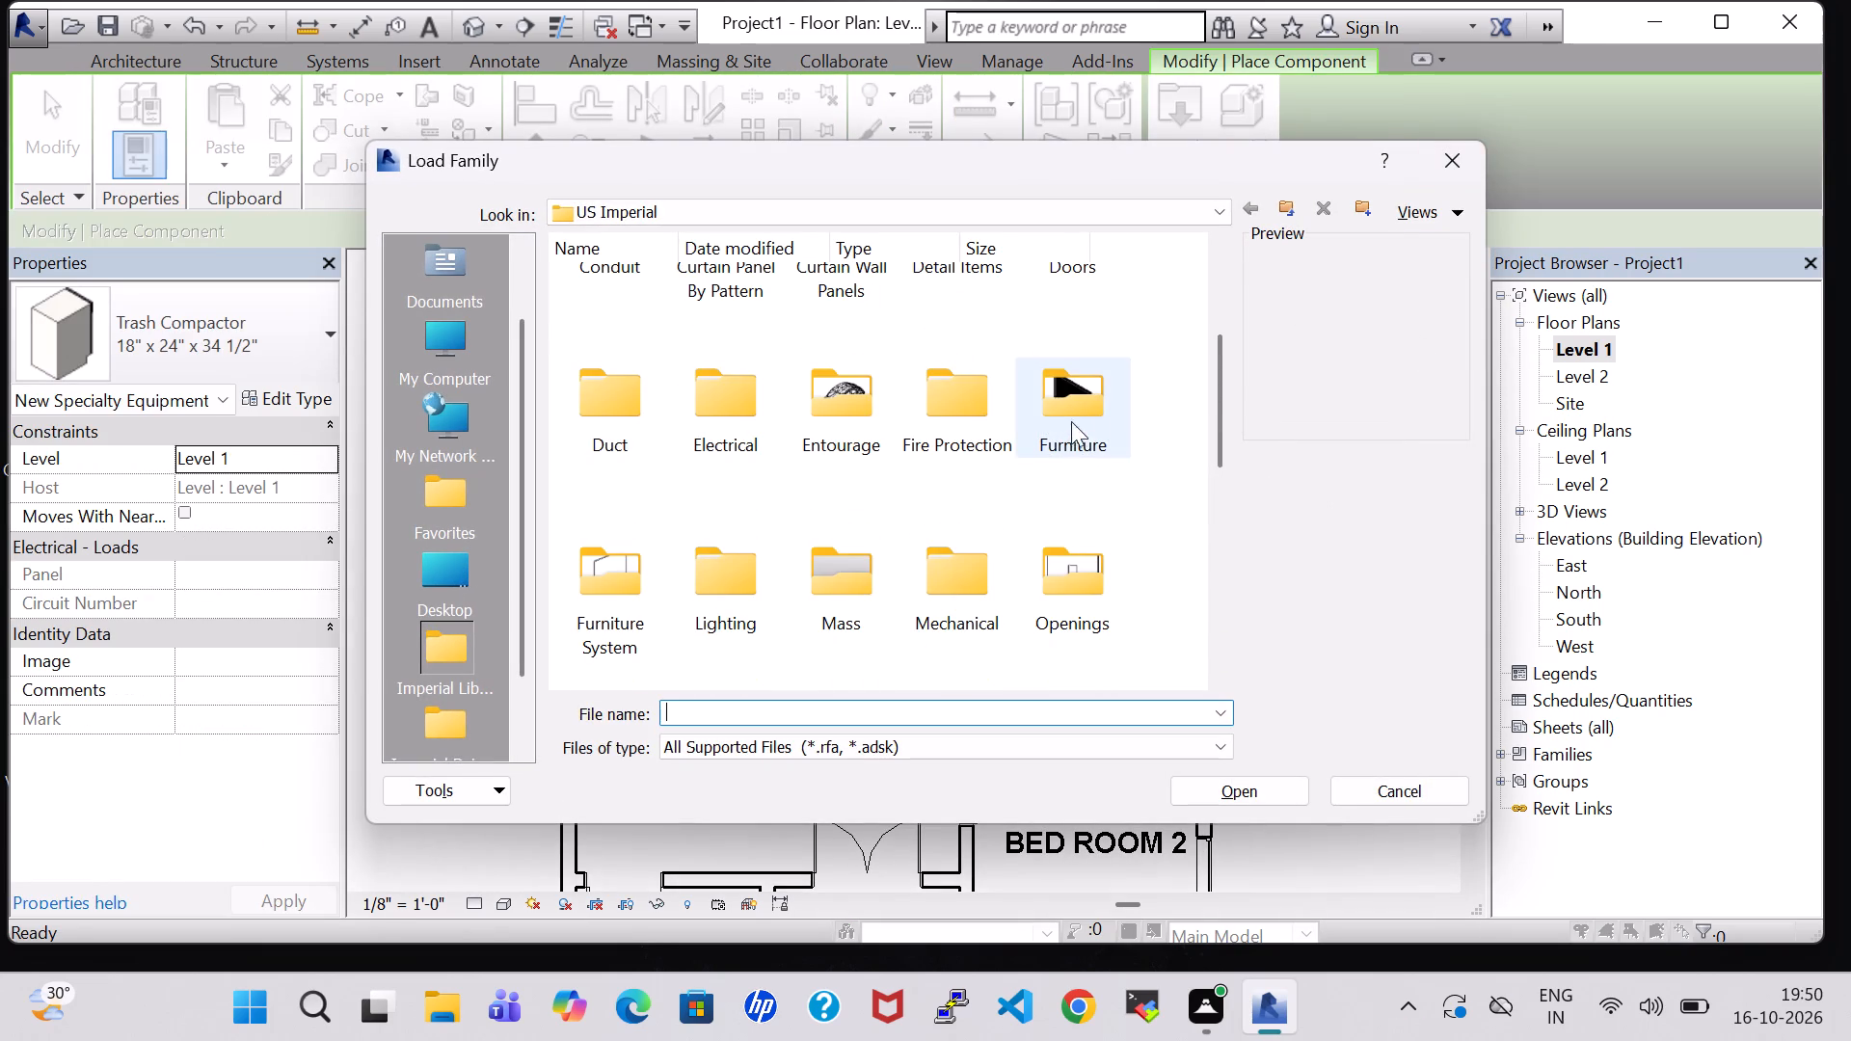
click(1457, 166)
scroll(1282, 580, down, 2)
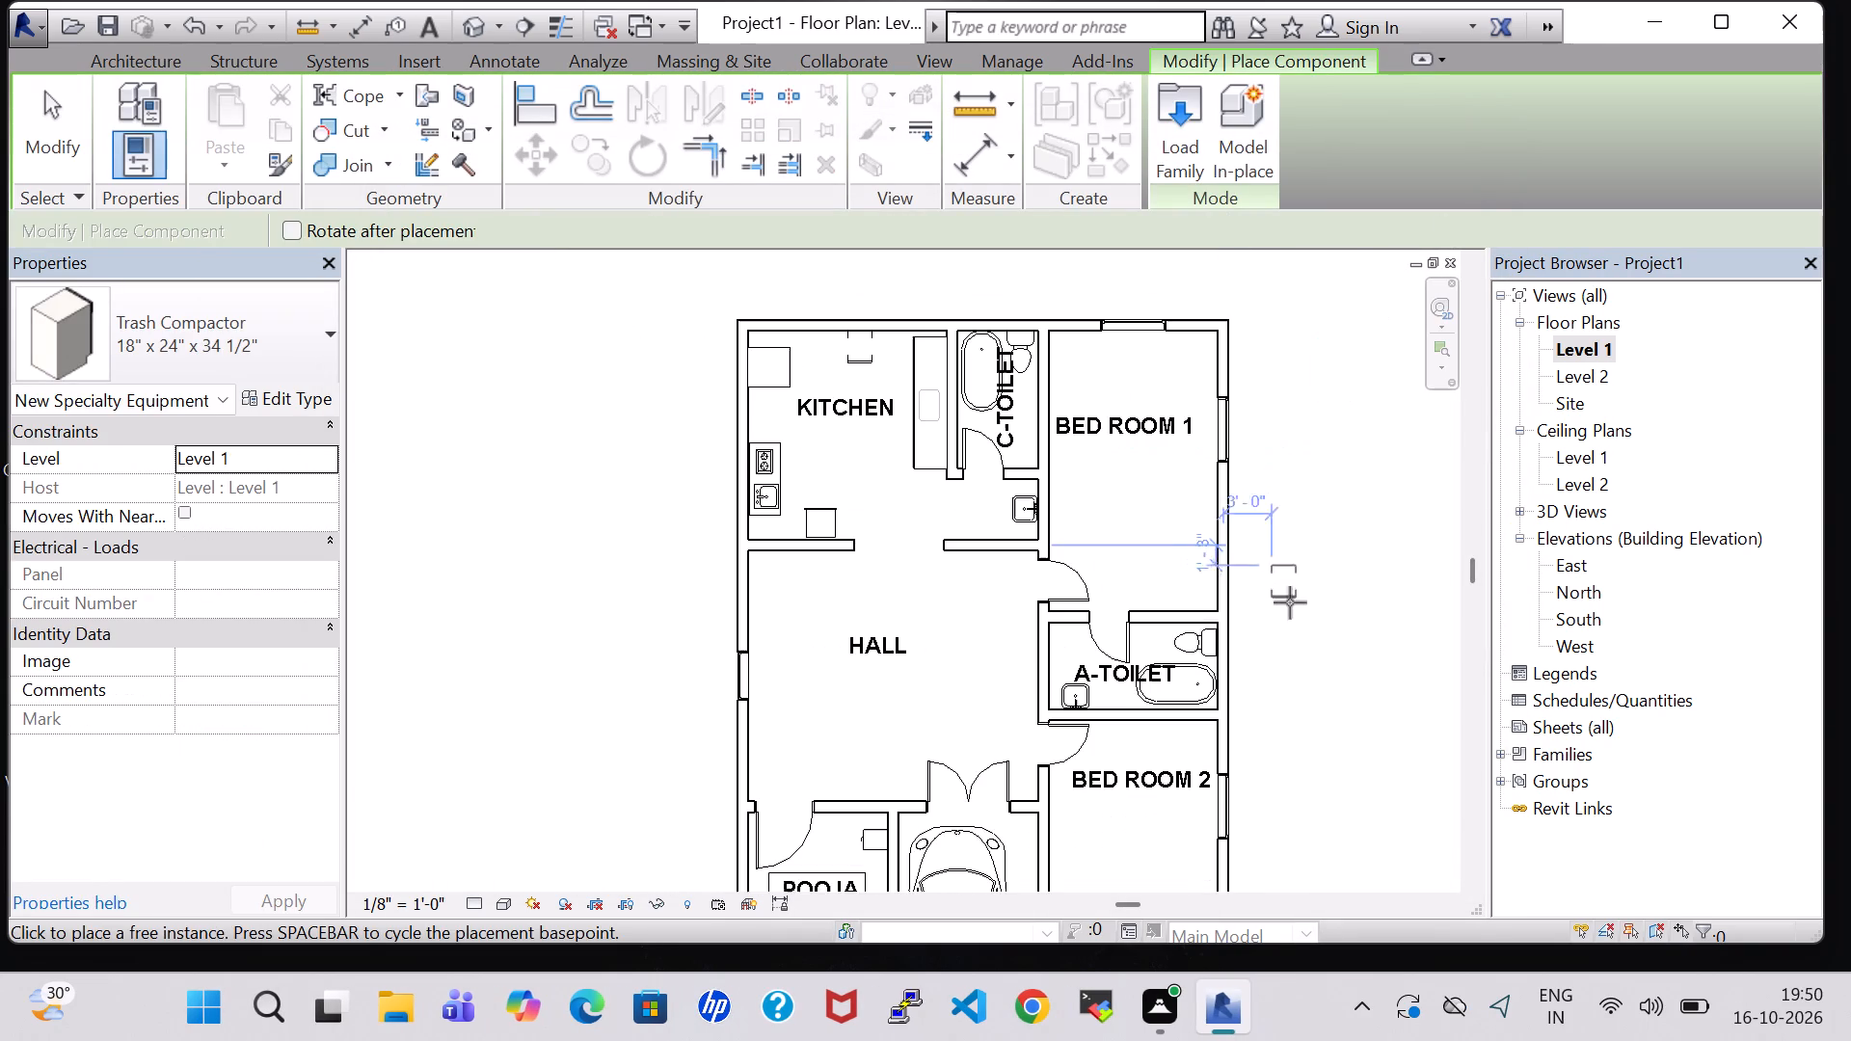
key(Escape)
Load the Bed-Standard.0001 family from the Beds folder of the US Imperial Furniture library.
click(302, 120)
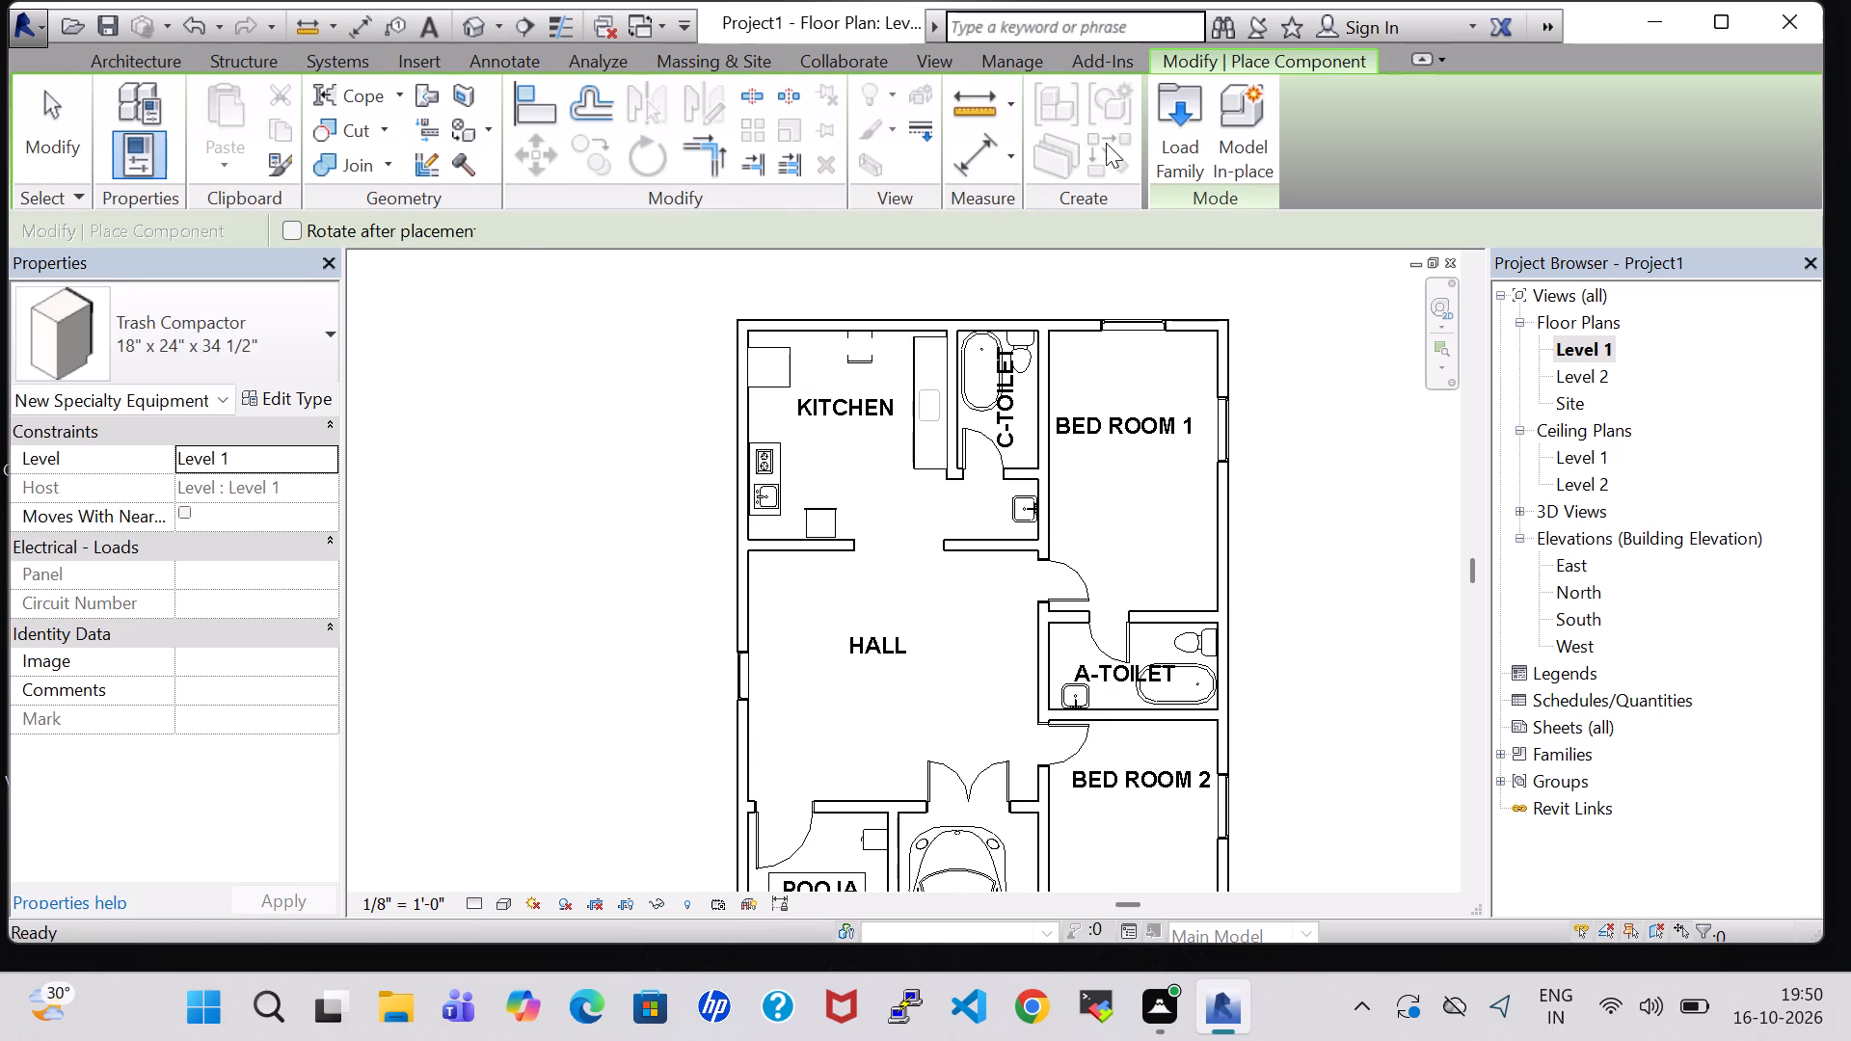
click(1169, 126)
scroll(950, 464, down, 2)
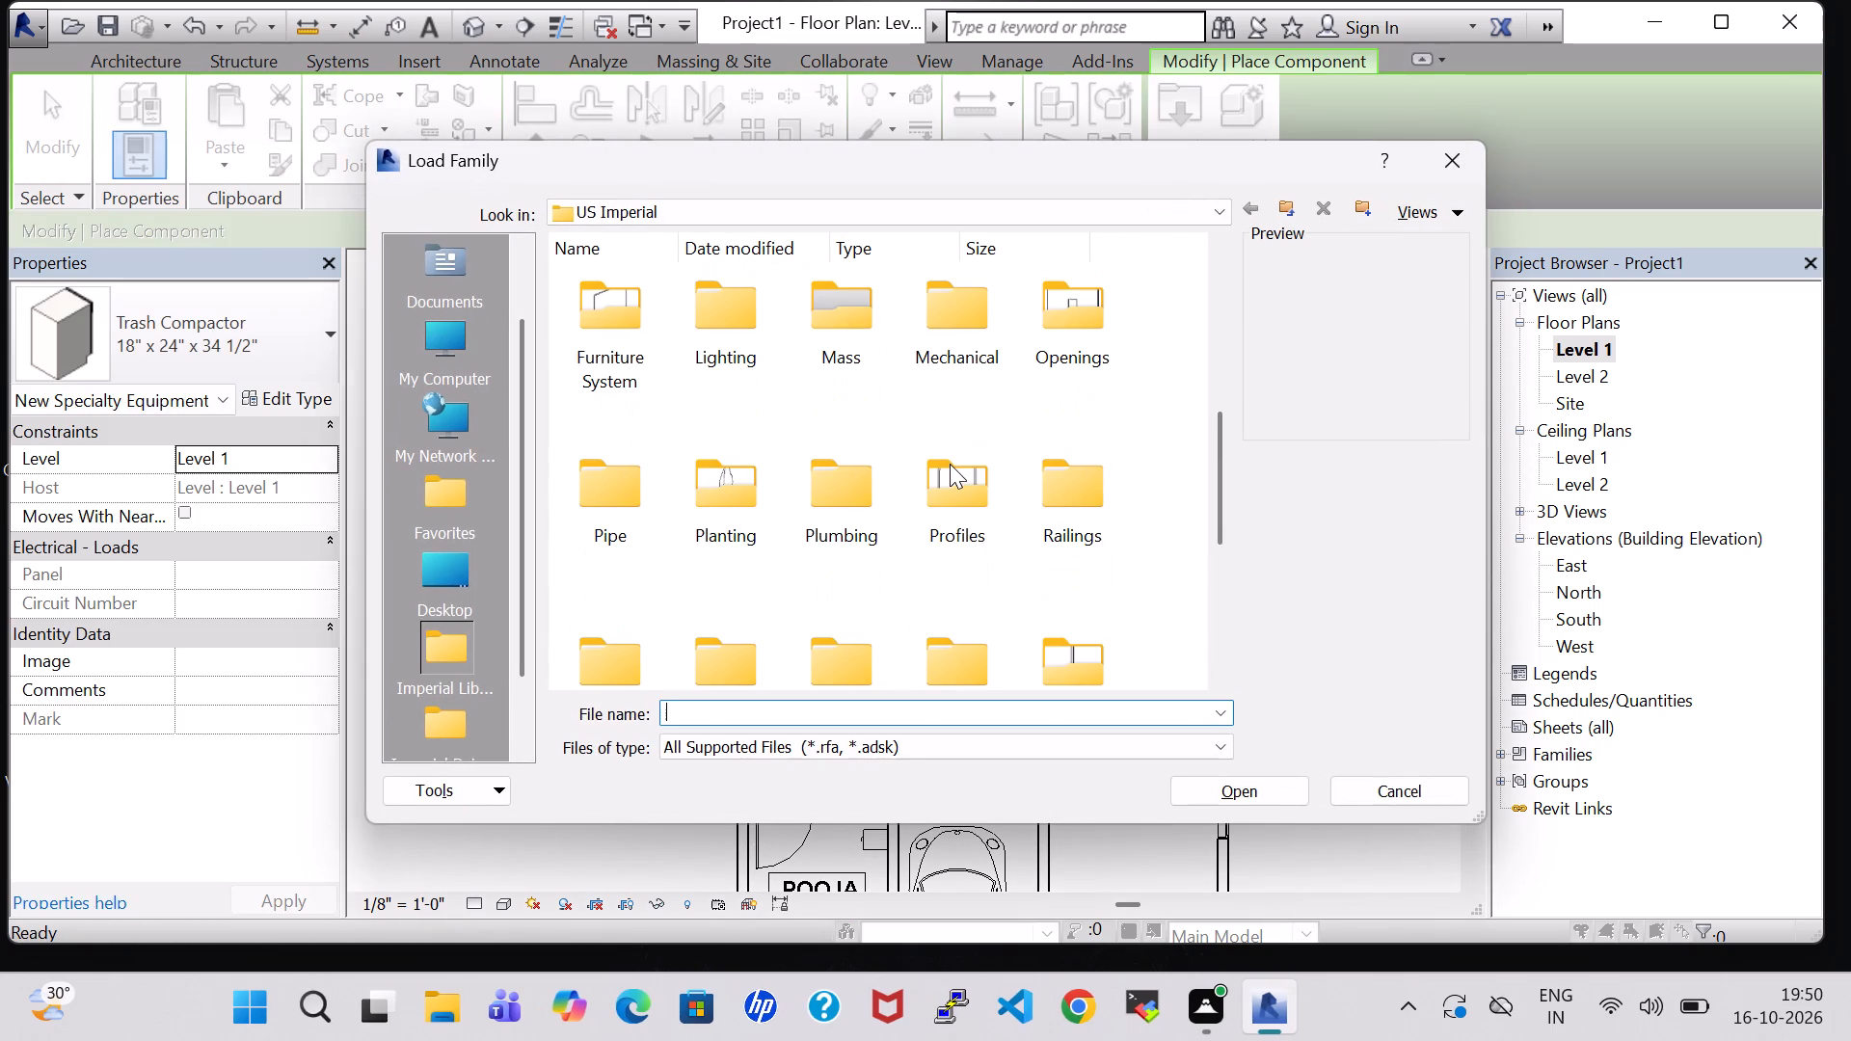
scroll(960, 448, down, 1)
scroll(960, 448, up, 2)
double_click(1111, 379)
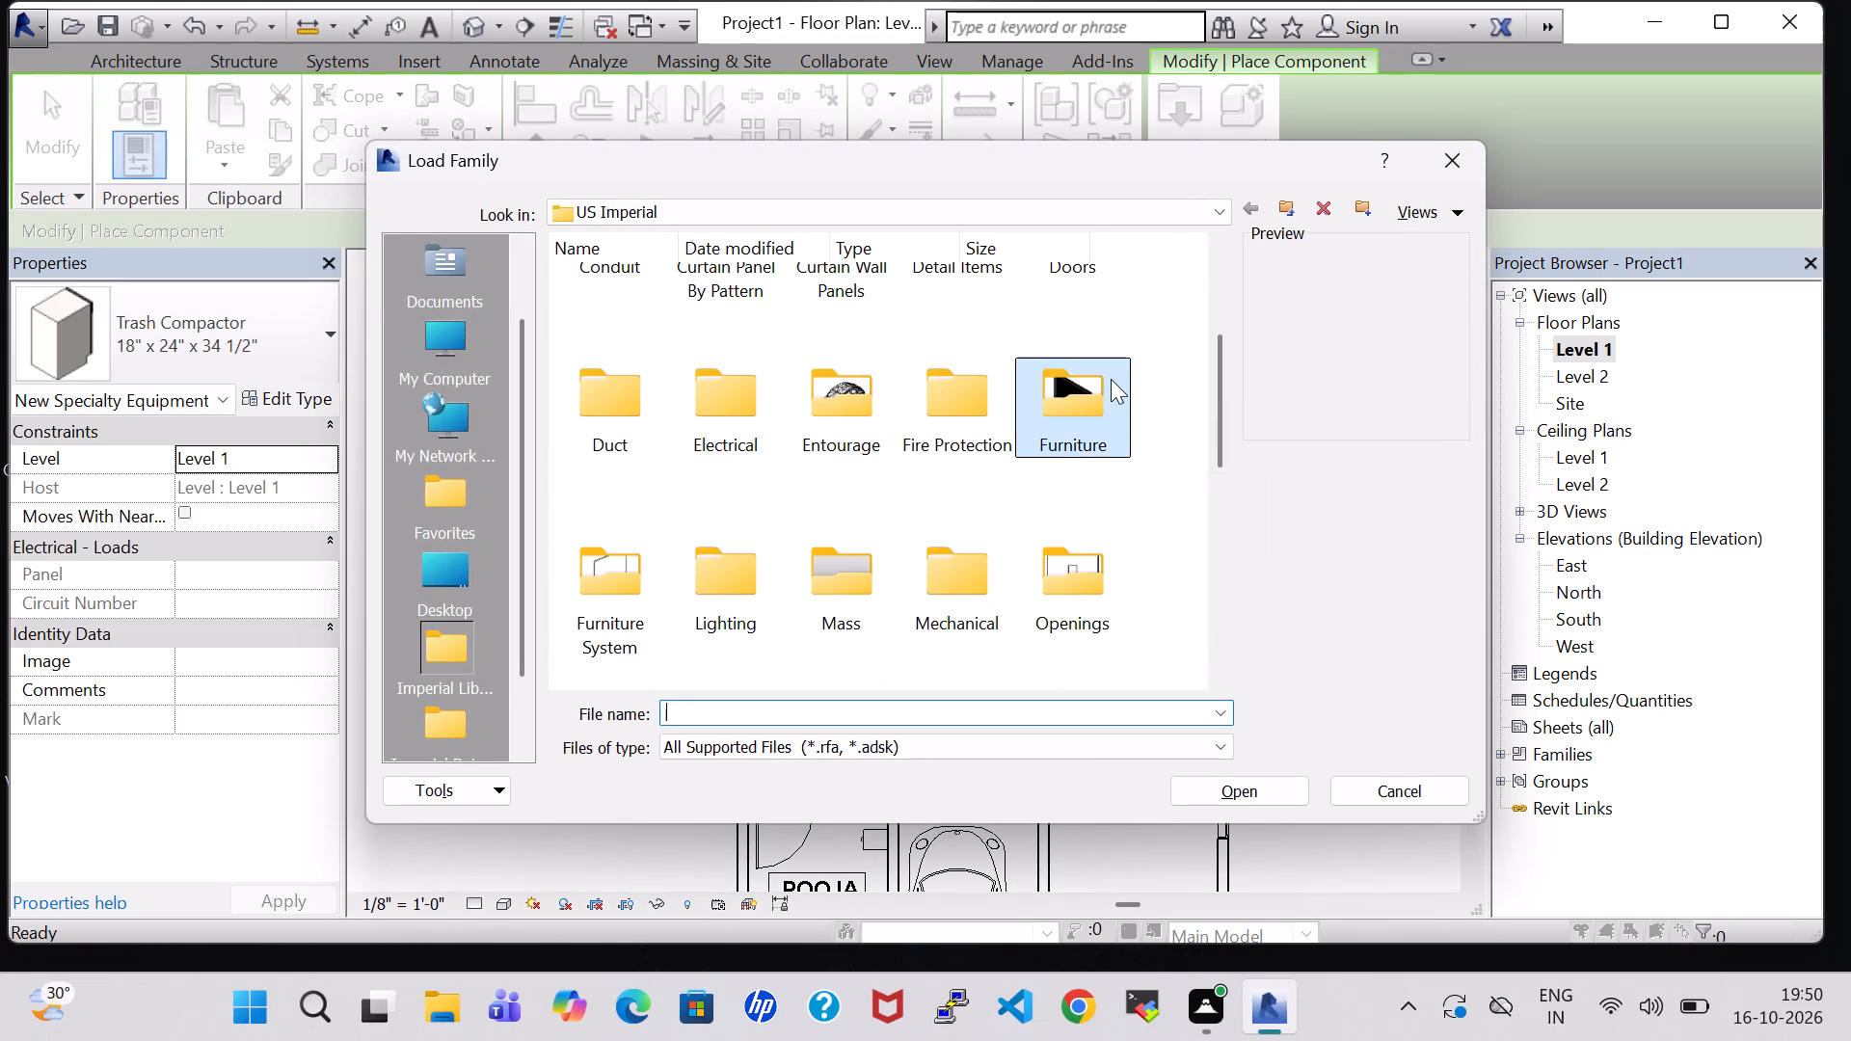
double_click(727, 342)
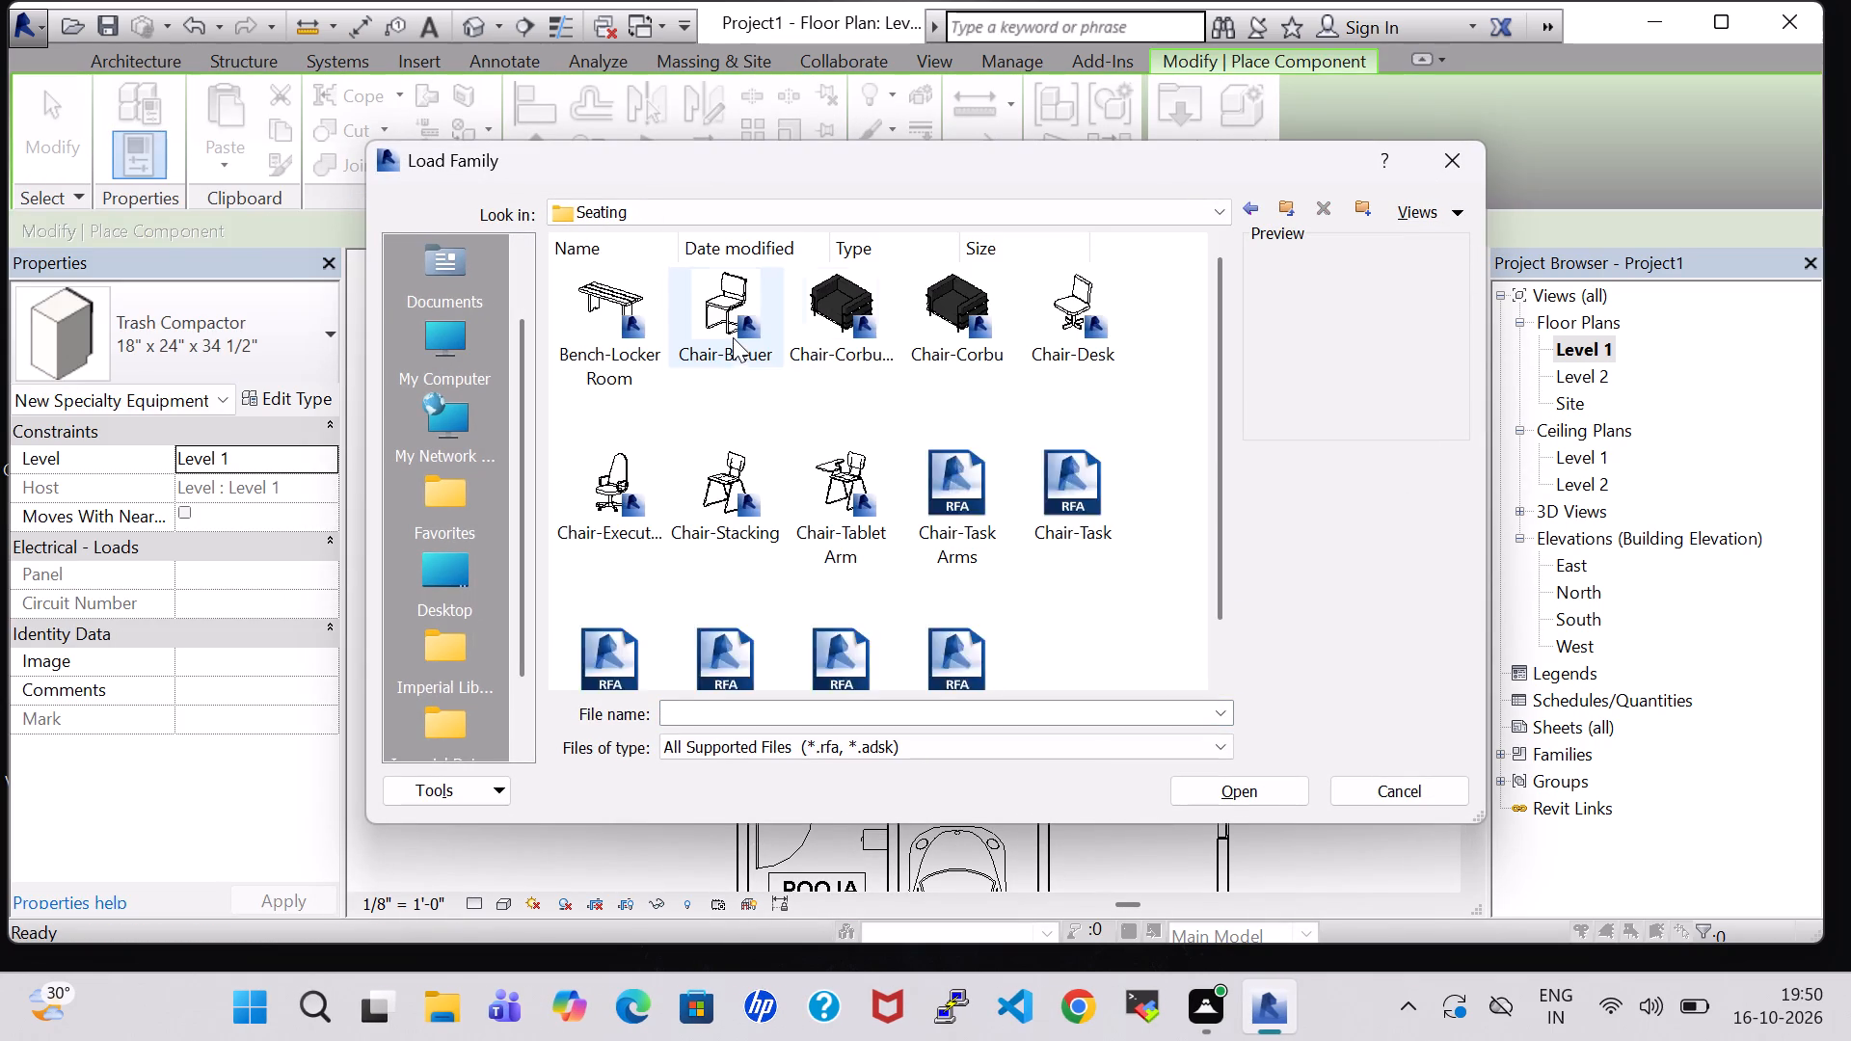
click(1257, 208)
double_click(591, 322)
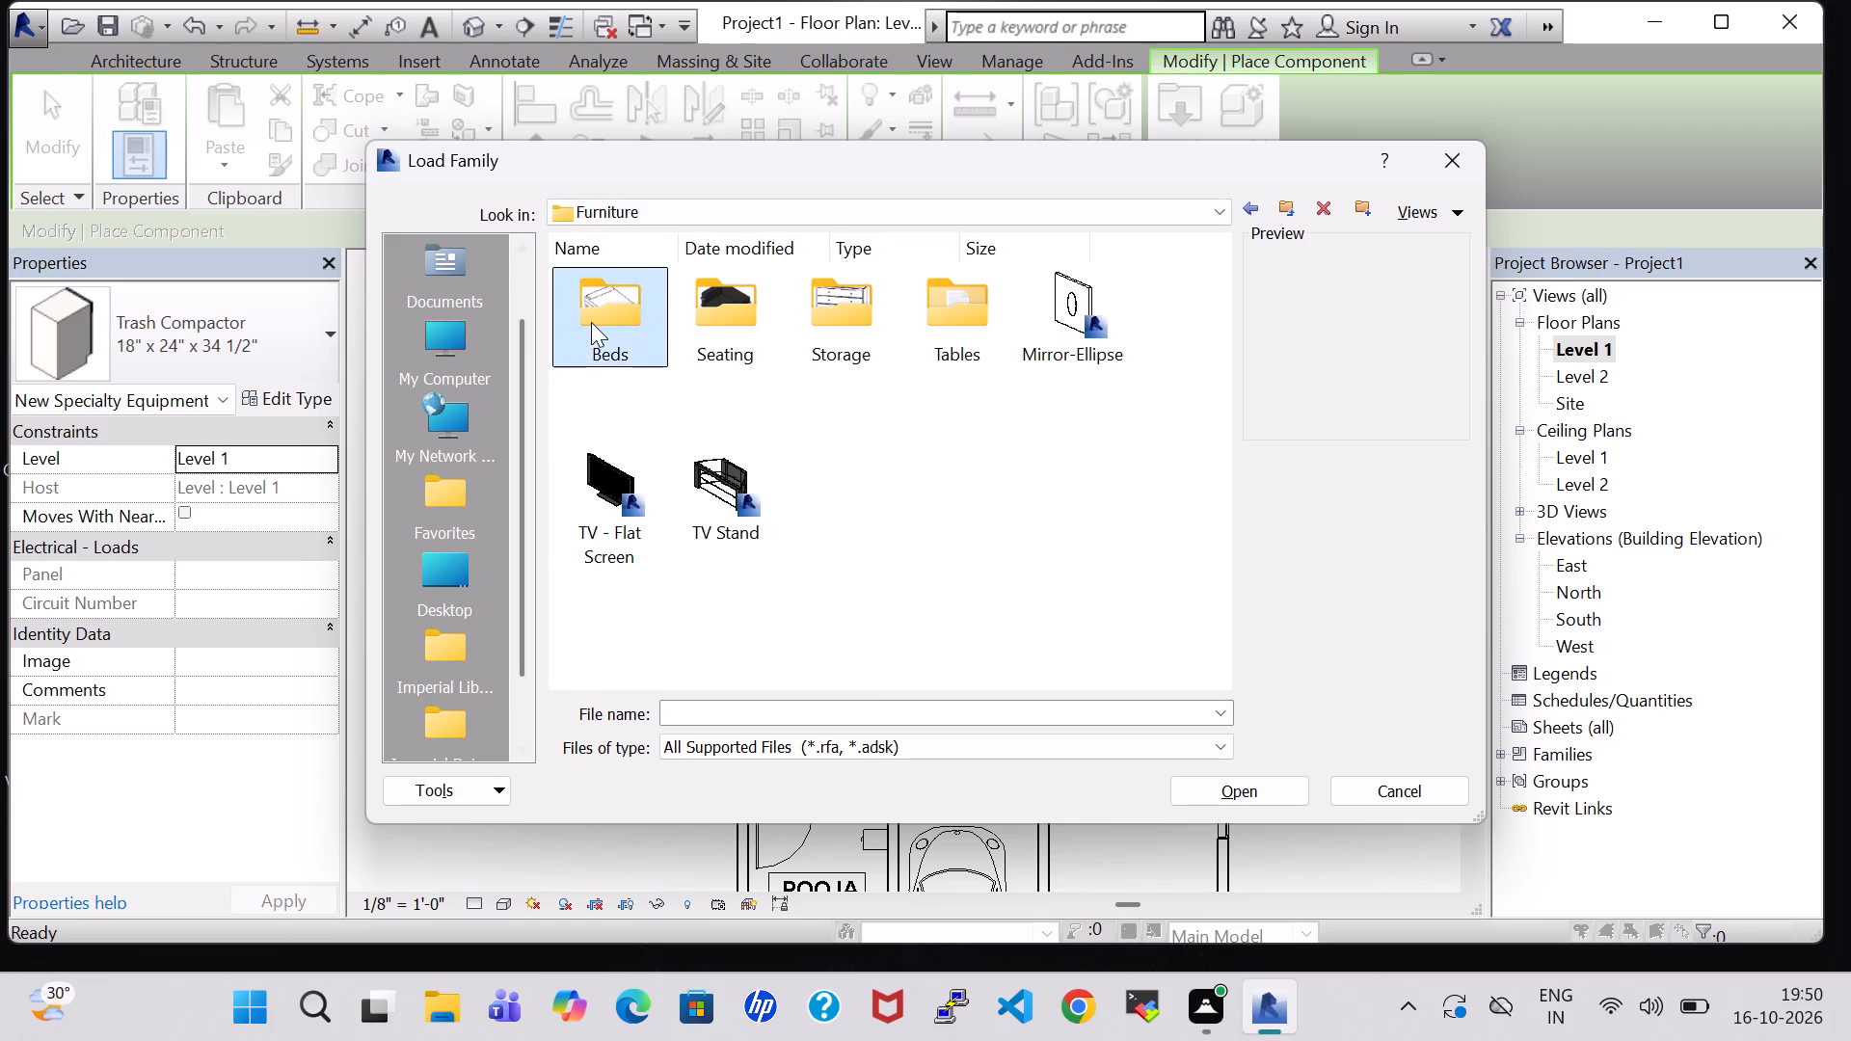
click(1080, 324)
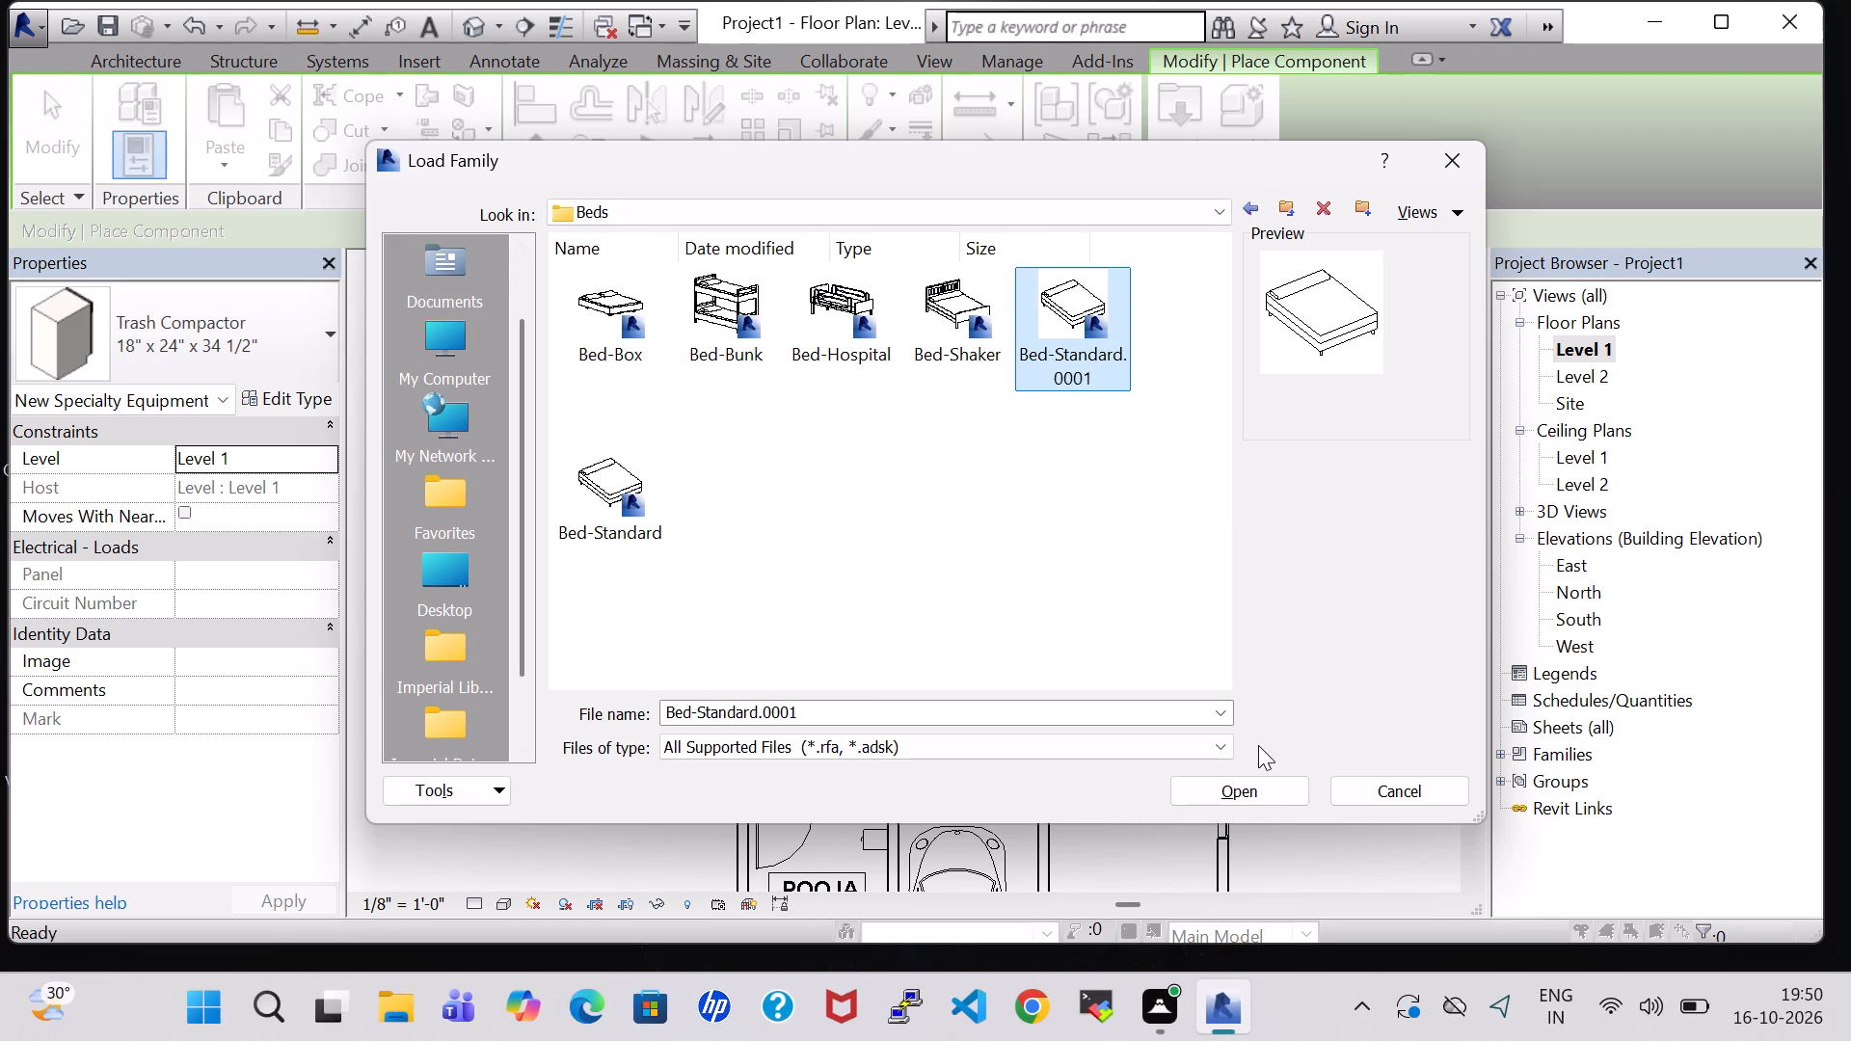
click(1267, 793)
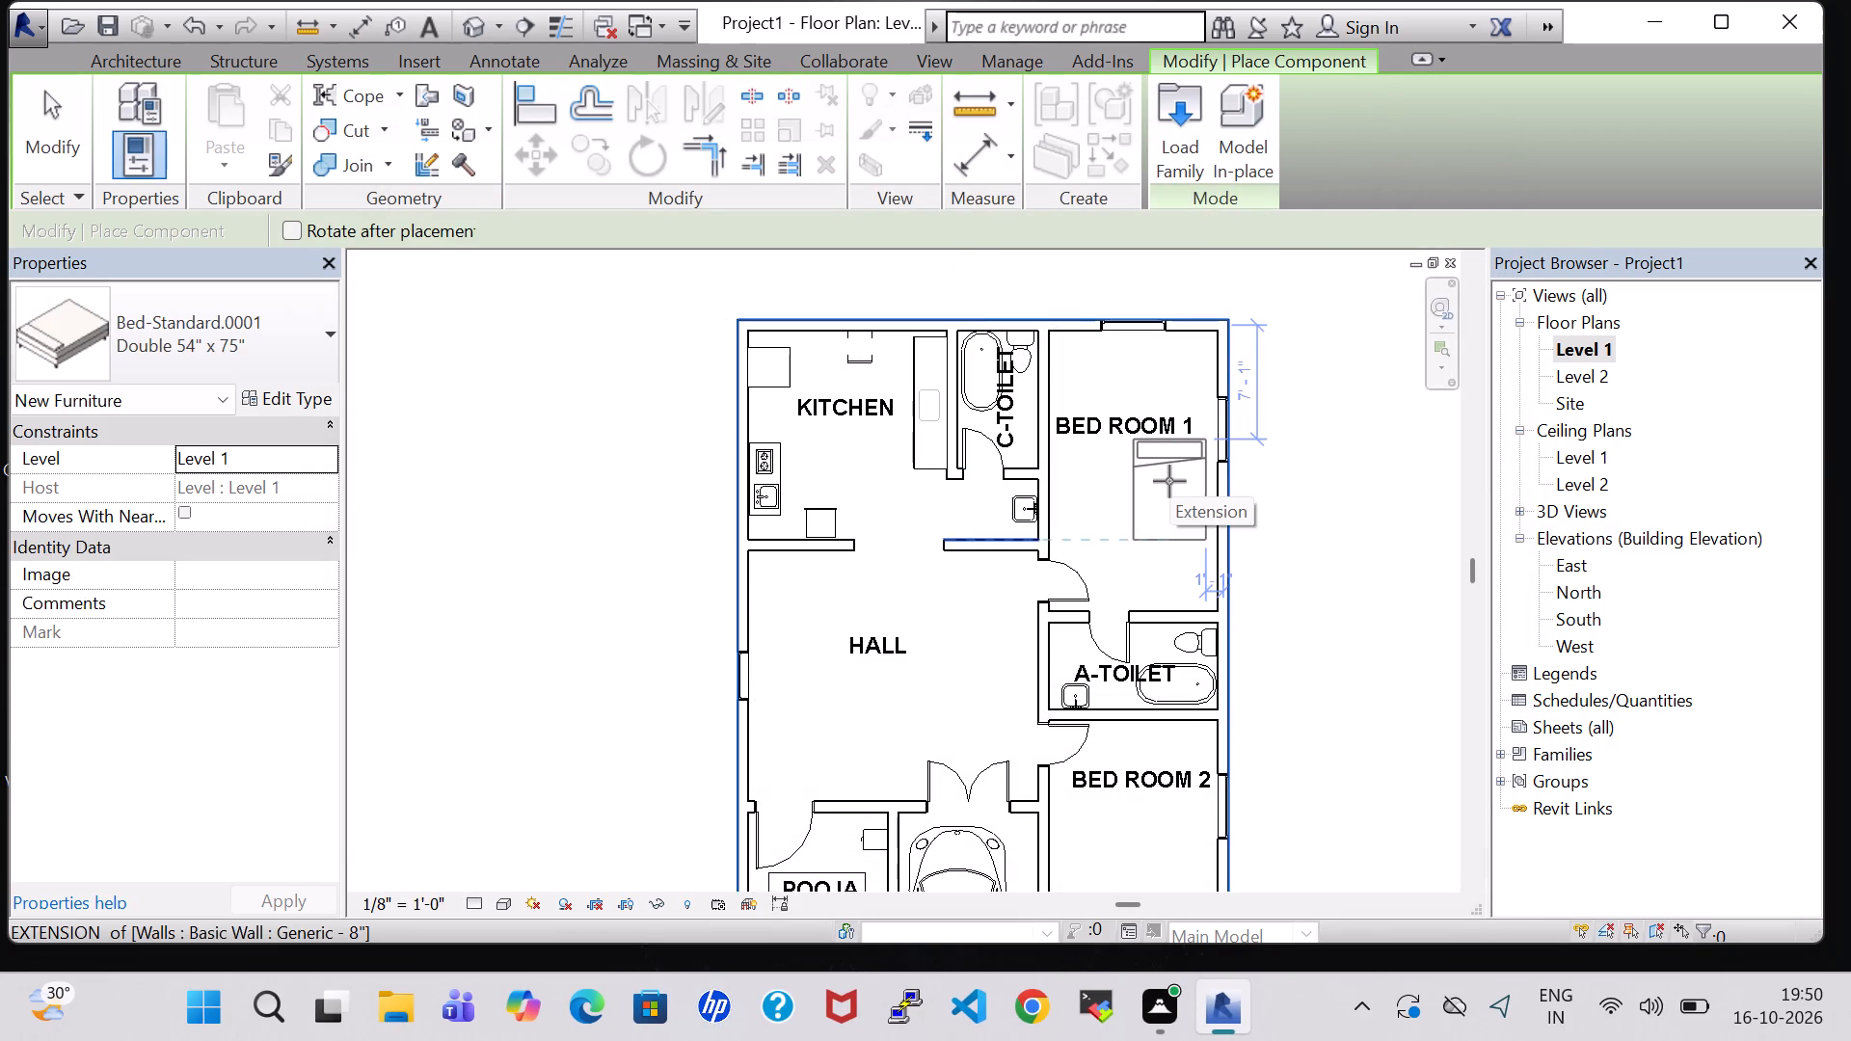
Place a Double 54" x 75" standard bed in BED ROOM 1, rotated with its head against the exterior side wall by the window.
key(space)
key(space)
key(space)
key(space)
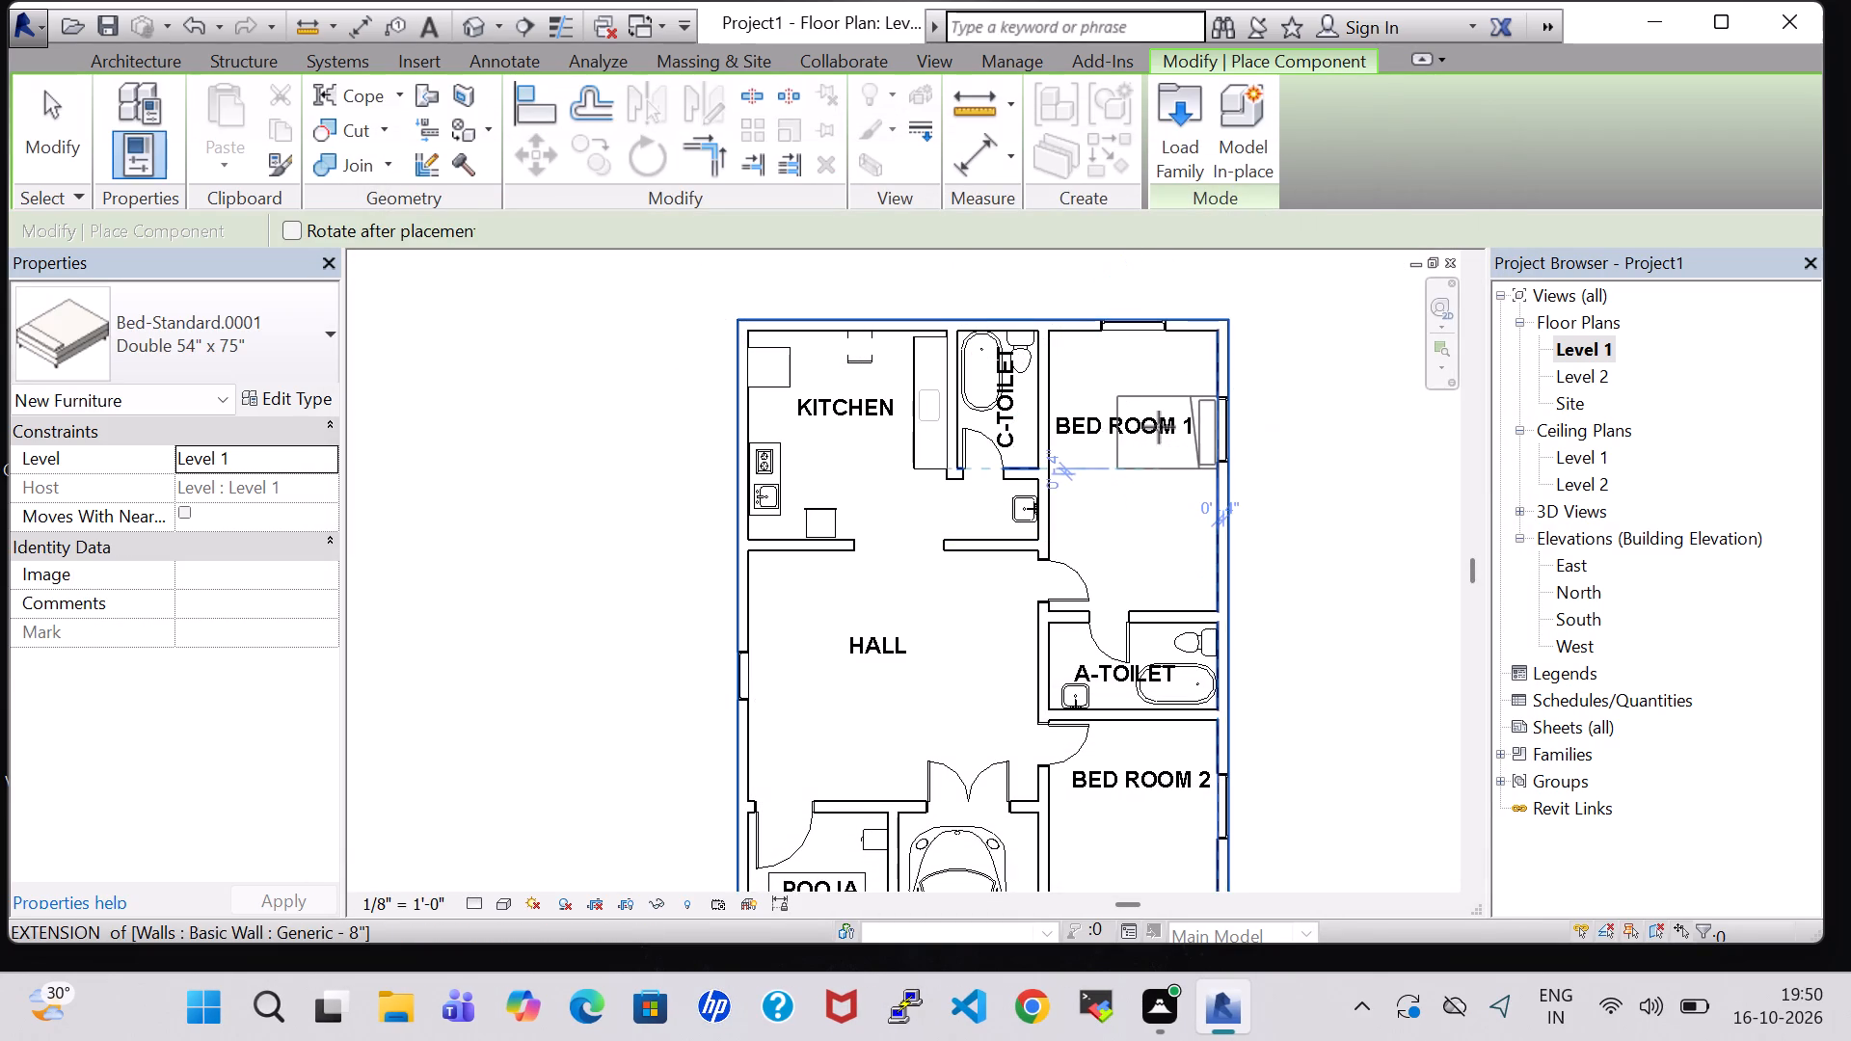
scroll(1159, 427, up, 2)
click(1159, 403)
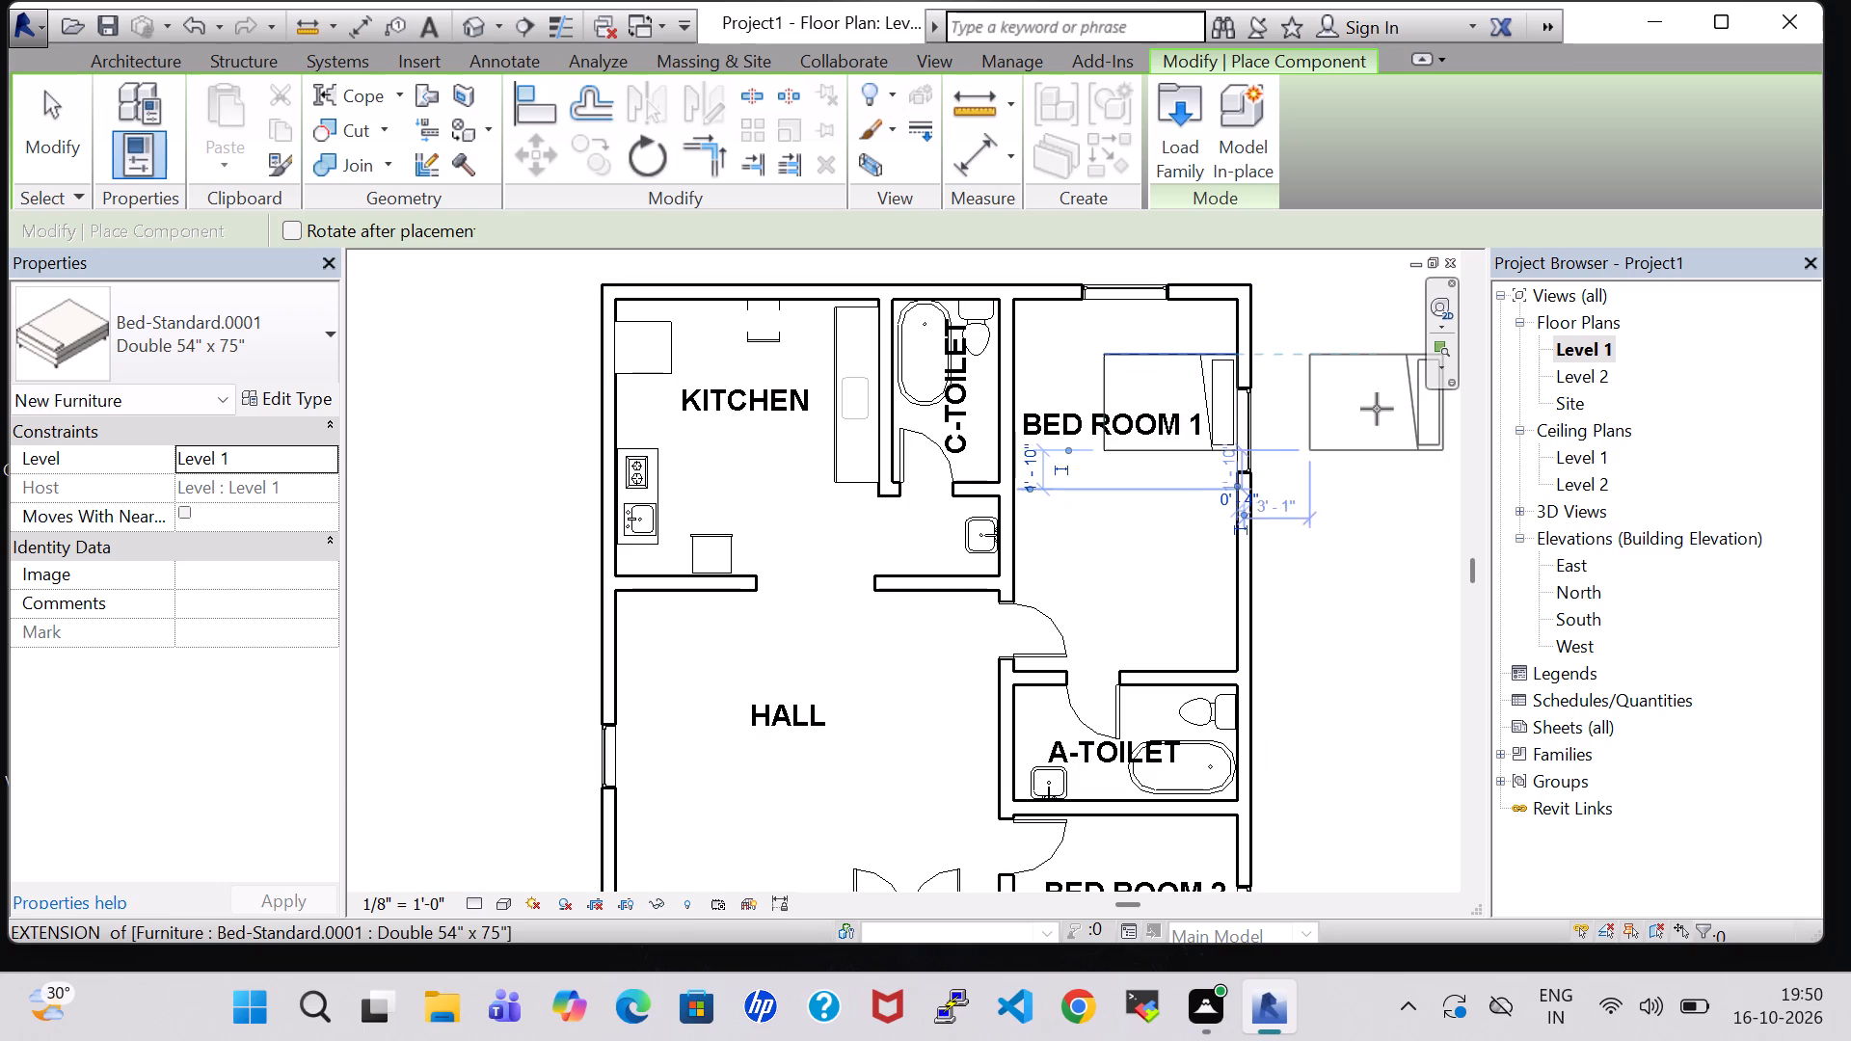
key(Escape)
key(Escape)
Change the BED ROOM 1 bed to the King 78" x 80" type.
click(1143, 361)
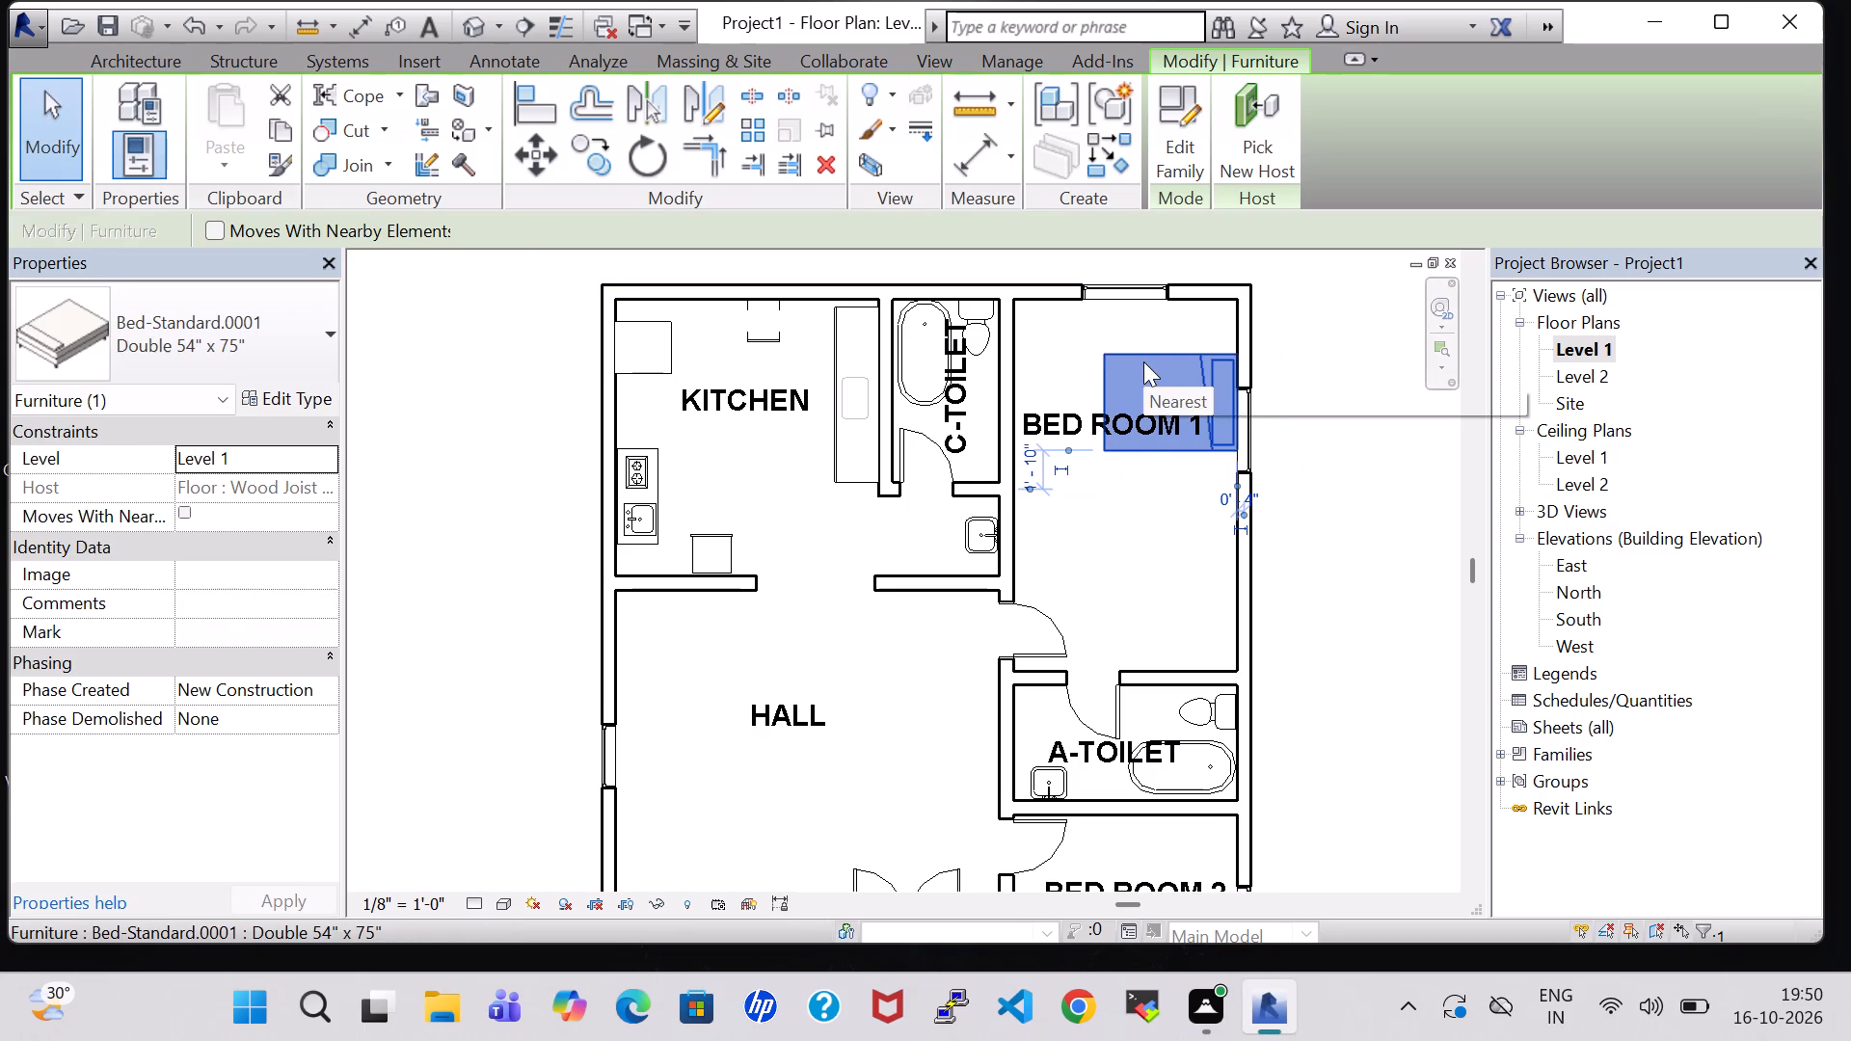
click(235, 321)
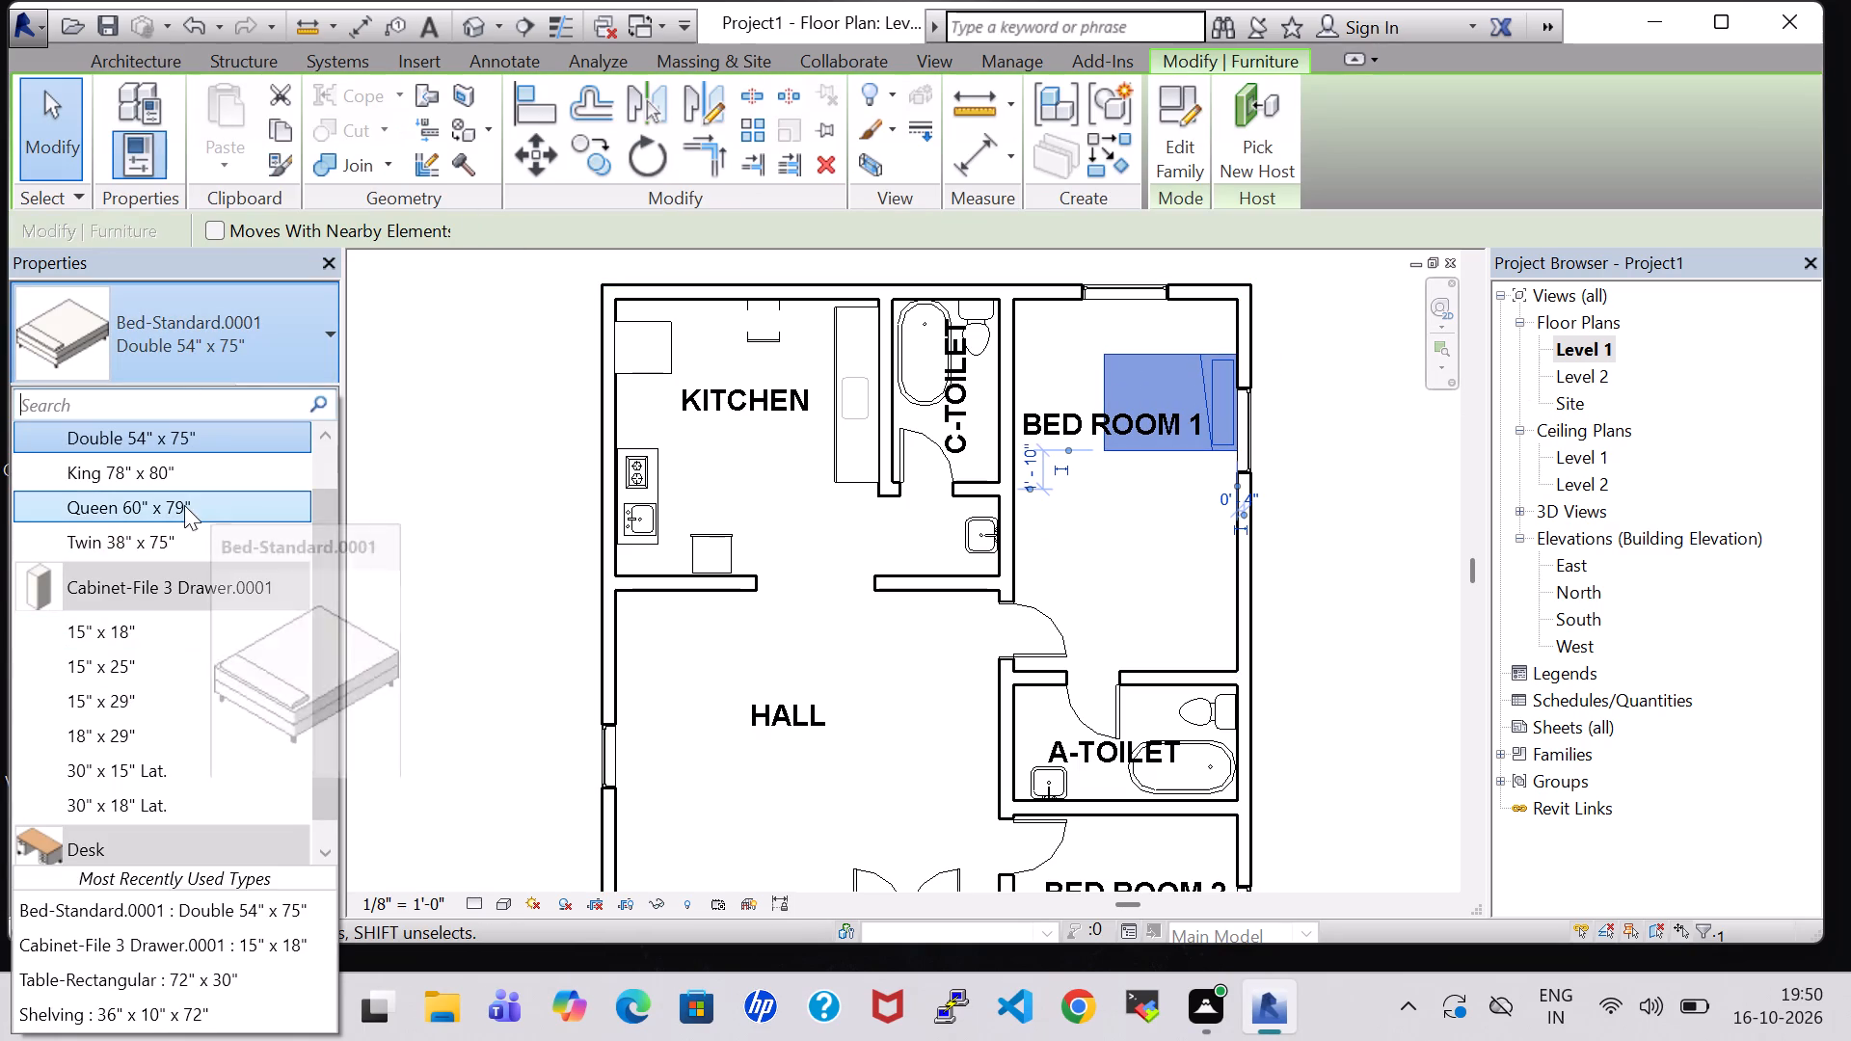
click(134, 475)
click(1344, 486)
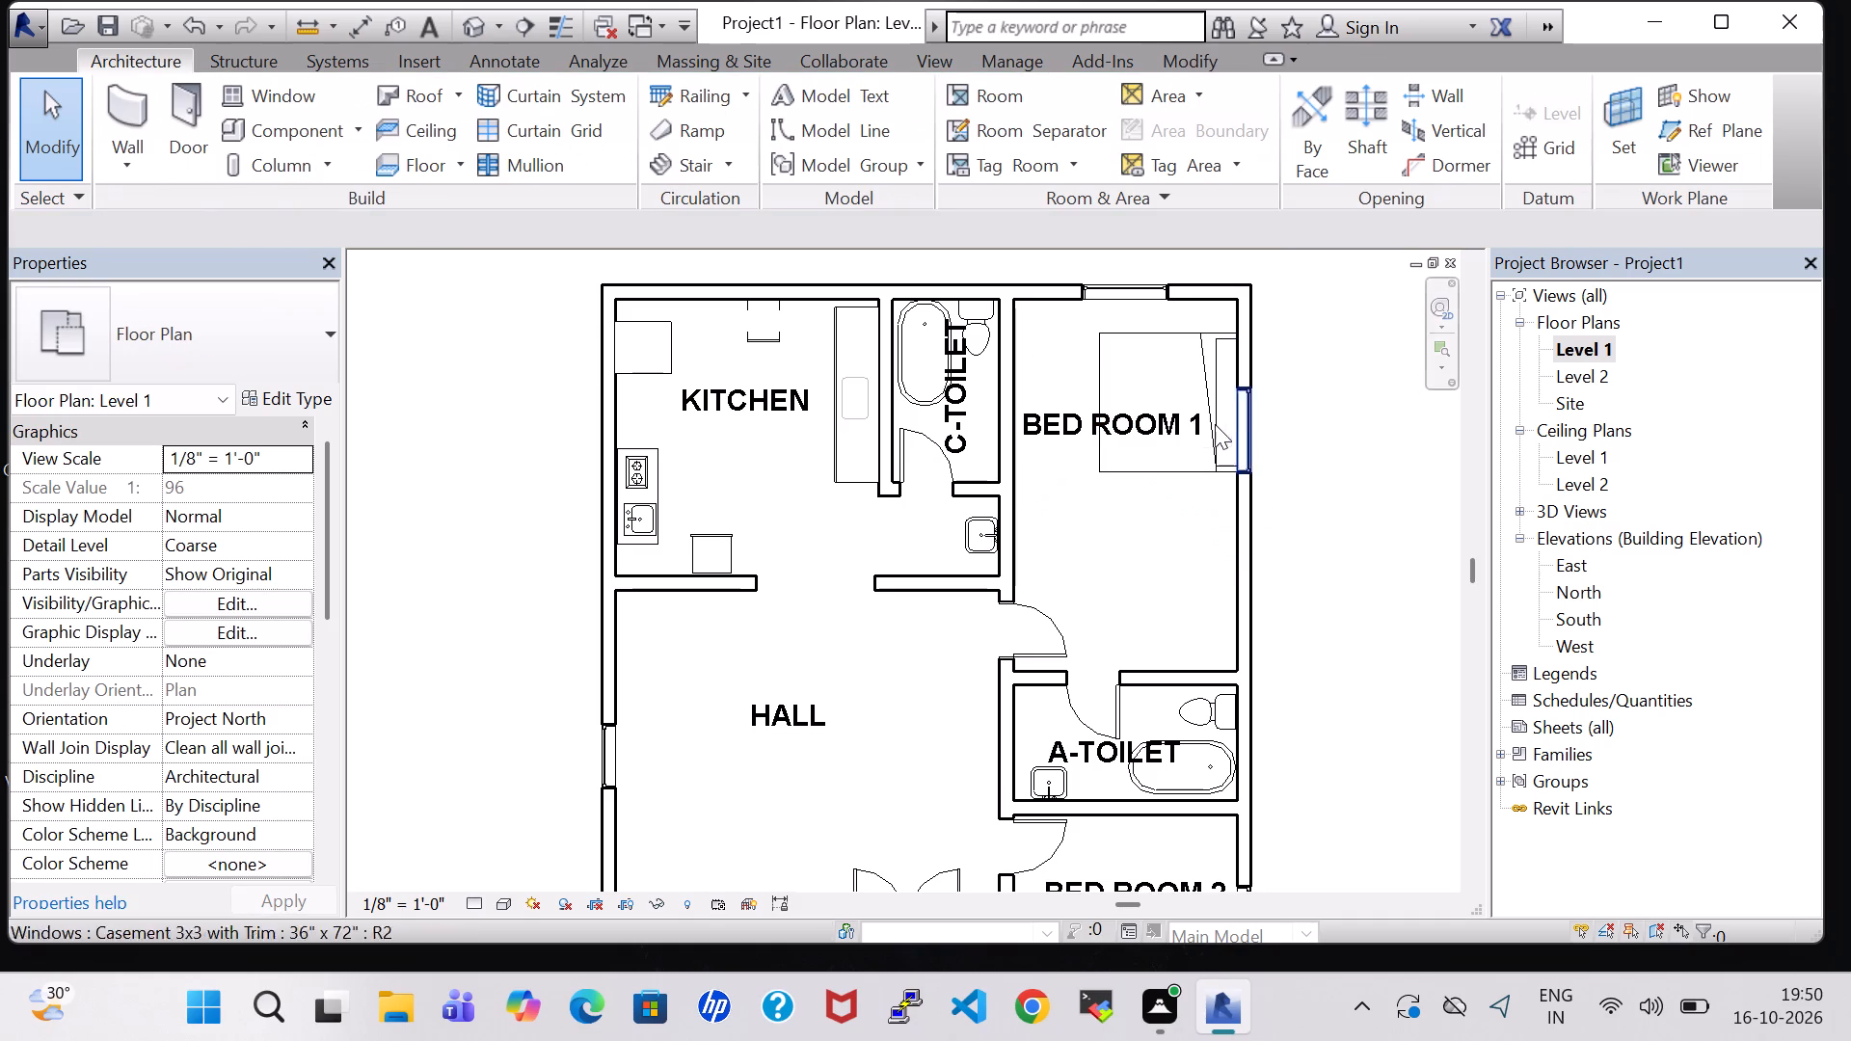
Nudge the BED ROOM 1 bed one increment away from the exterior side wall and five increments toward A-TOILET.
click(1179, 399)
click(1199, 343)
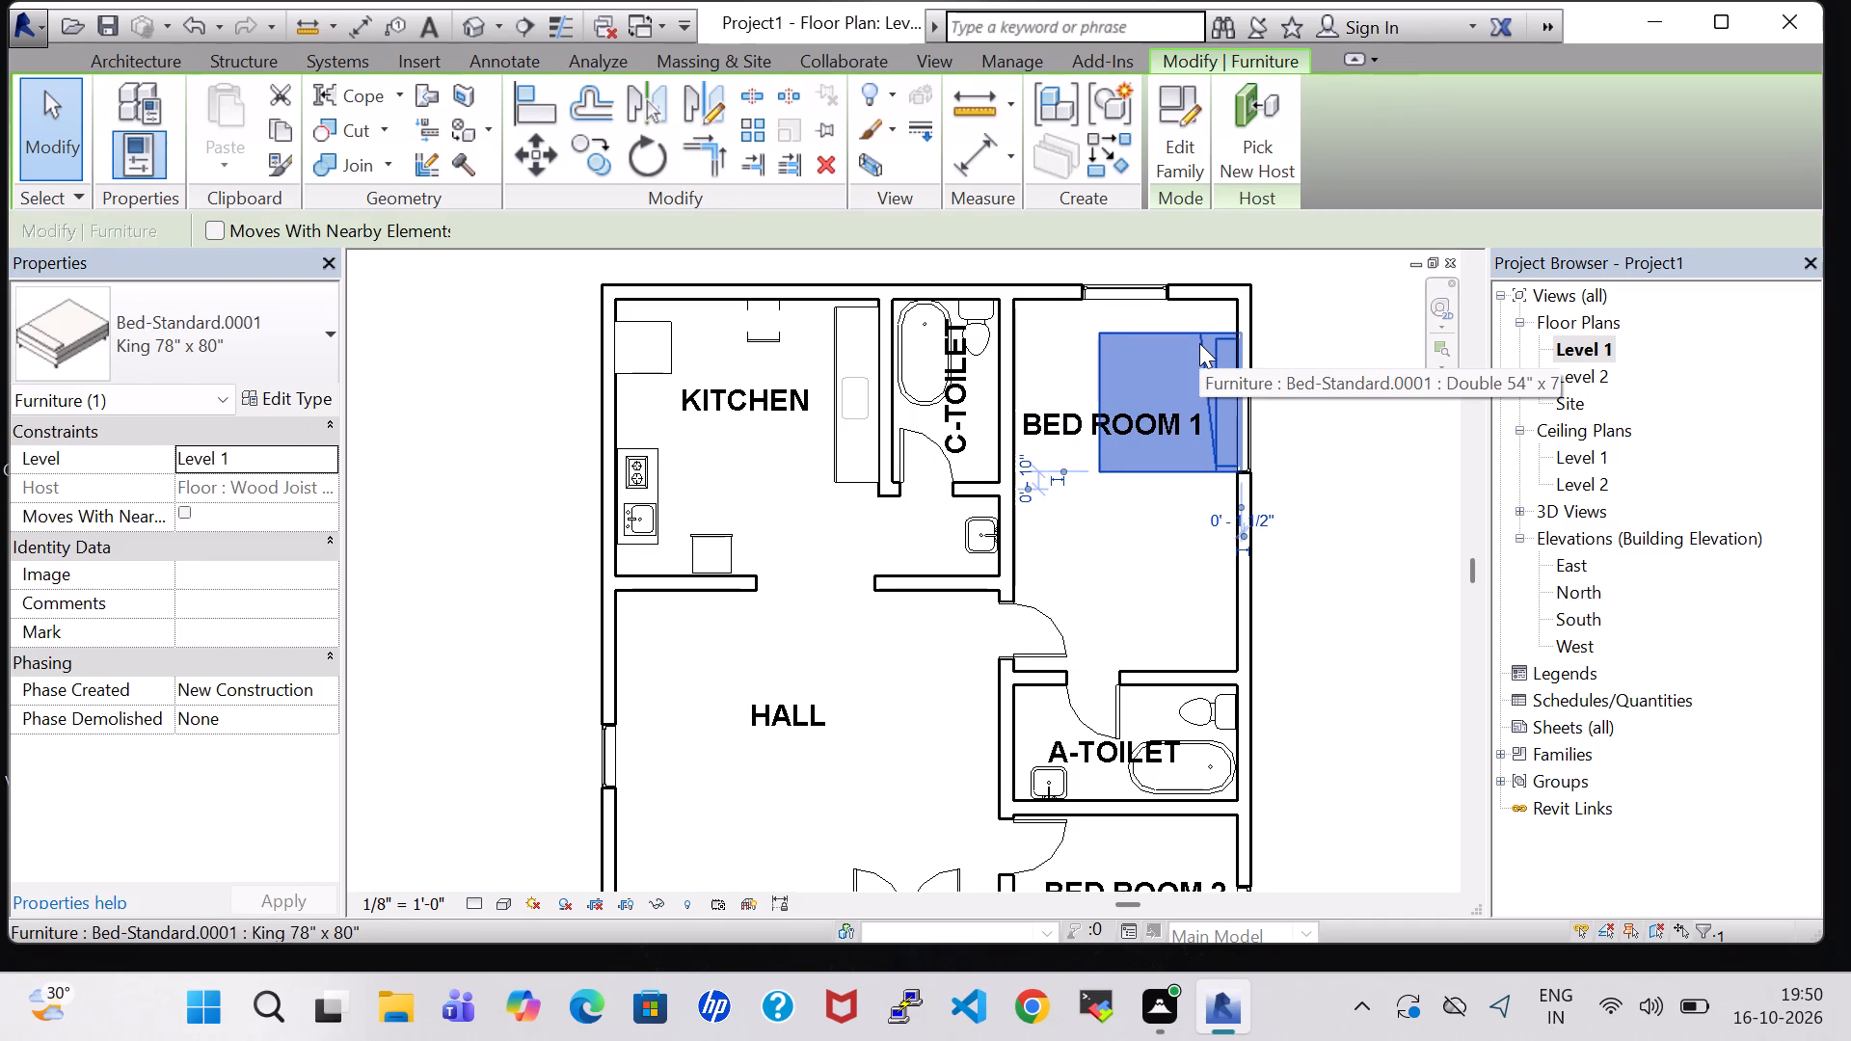
key(Left)
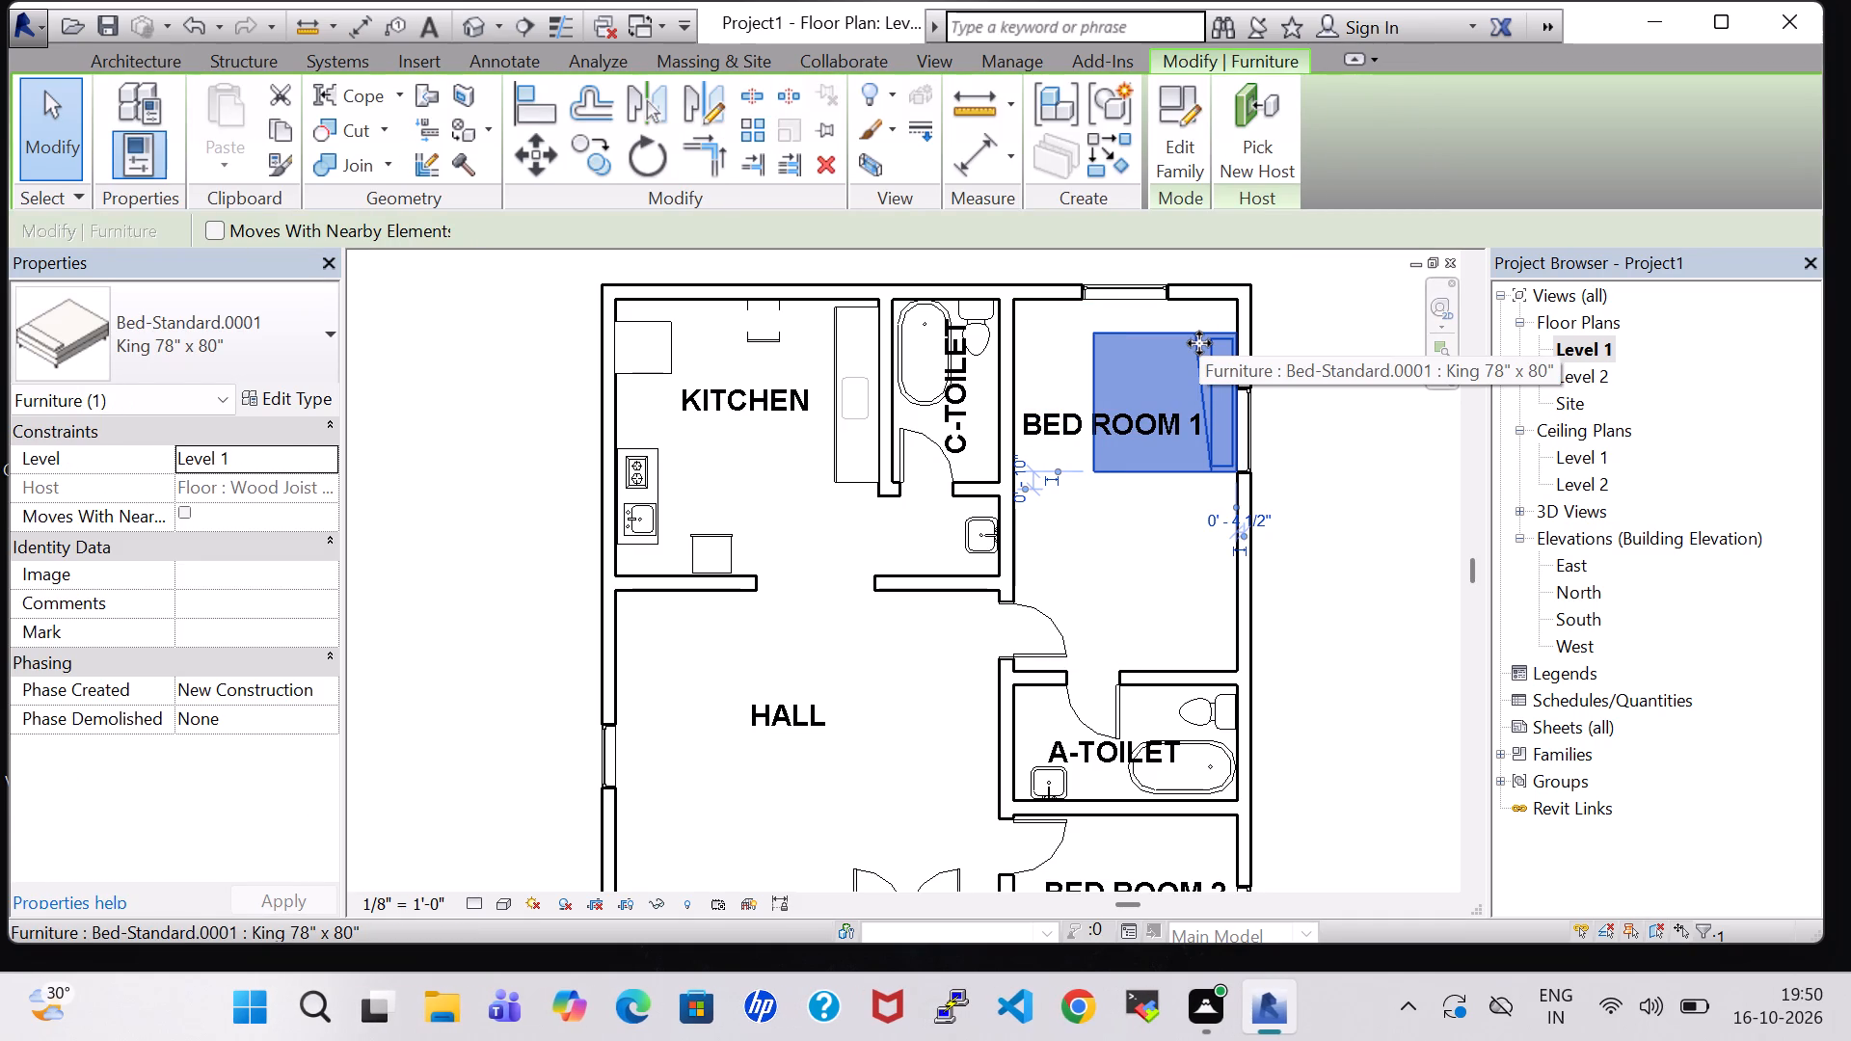
key(Down)
key(Down)
key(Down)
key(Down)
key(Down)
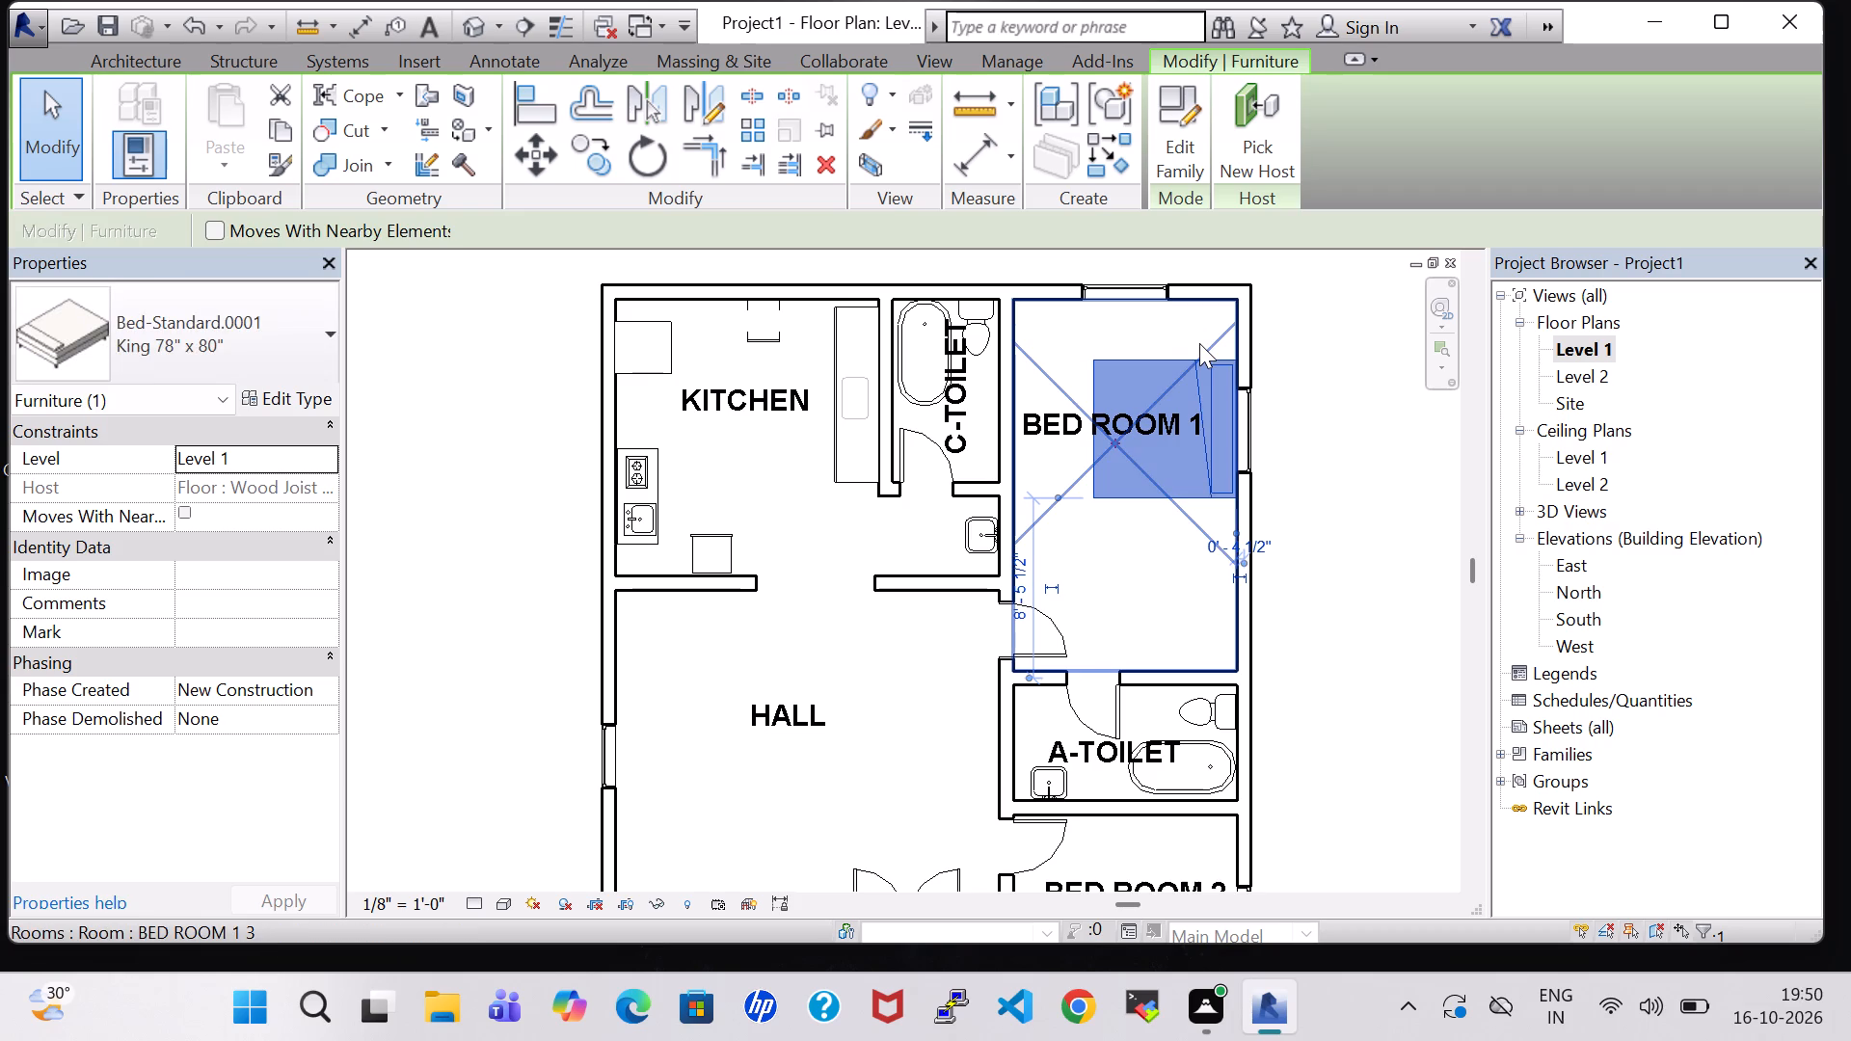
click(1362, 485)
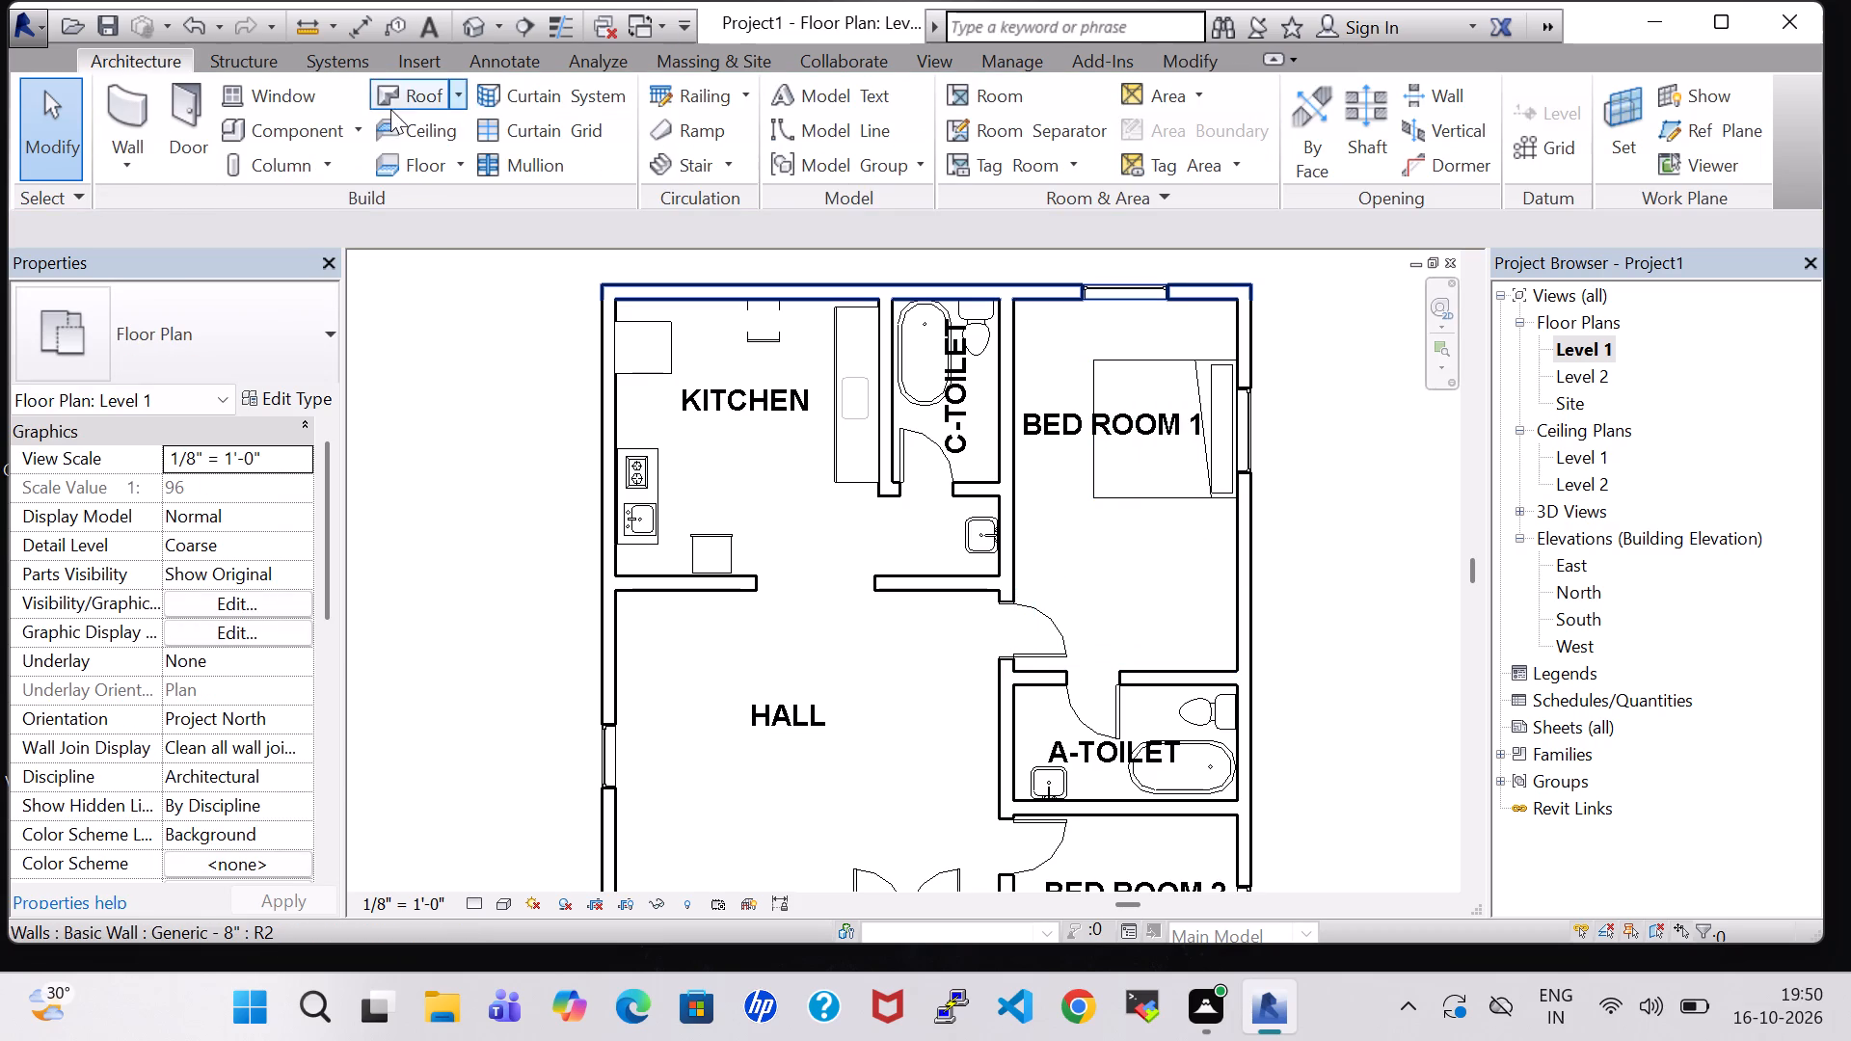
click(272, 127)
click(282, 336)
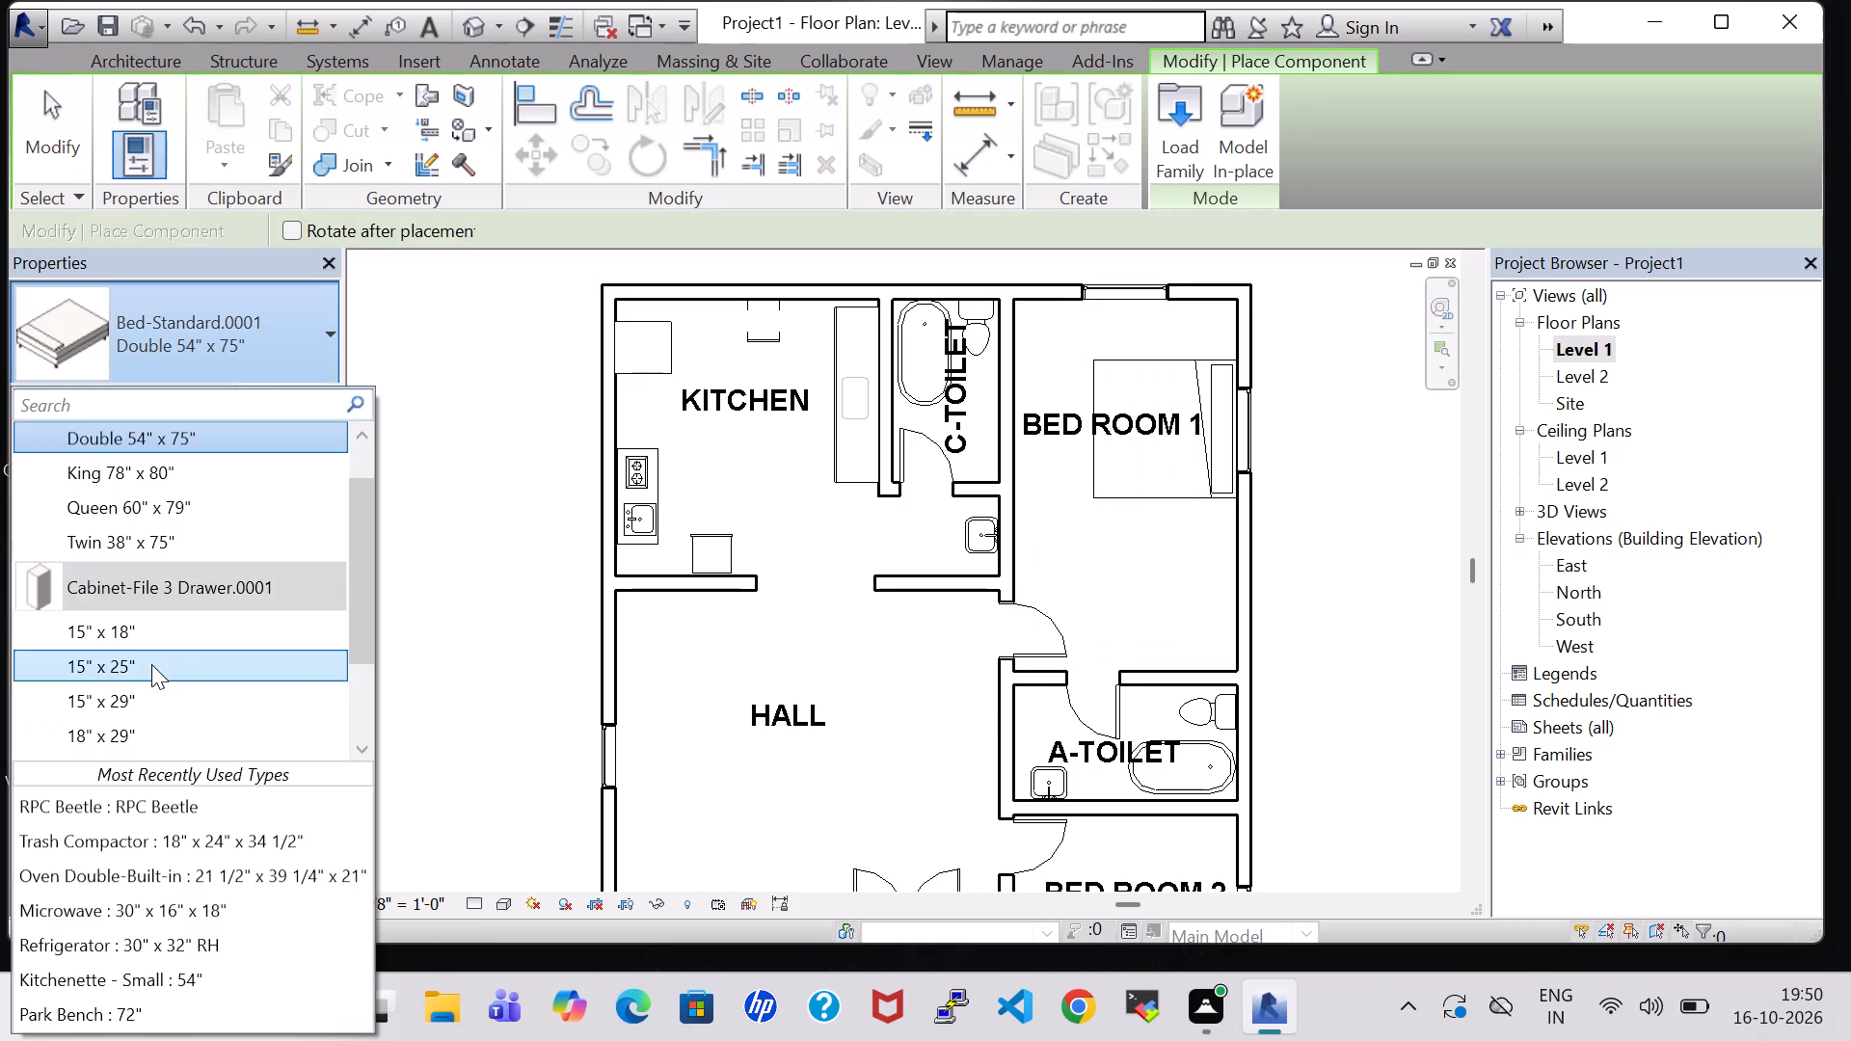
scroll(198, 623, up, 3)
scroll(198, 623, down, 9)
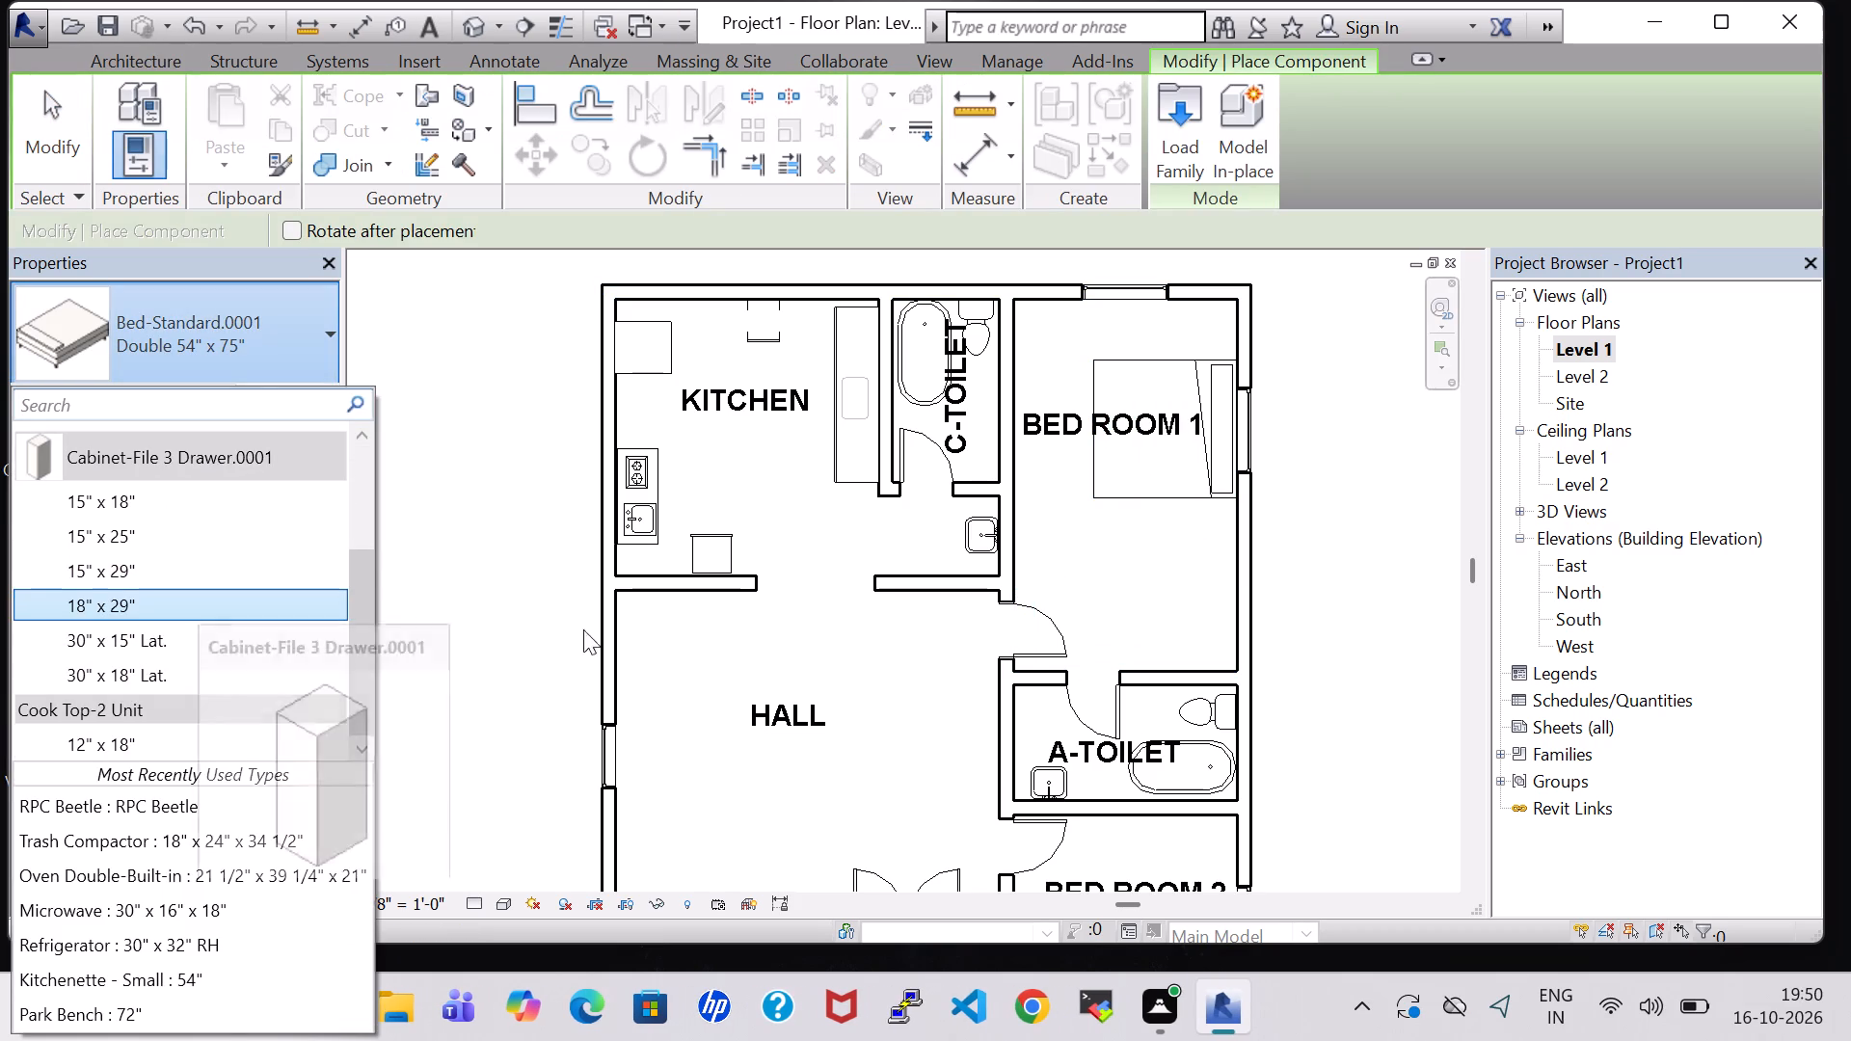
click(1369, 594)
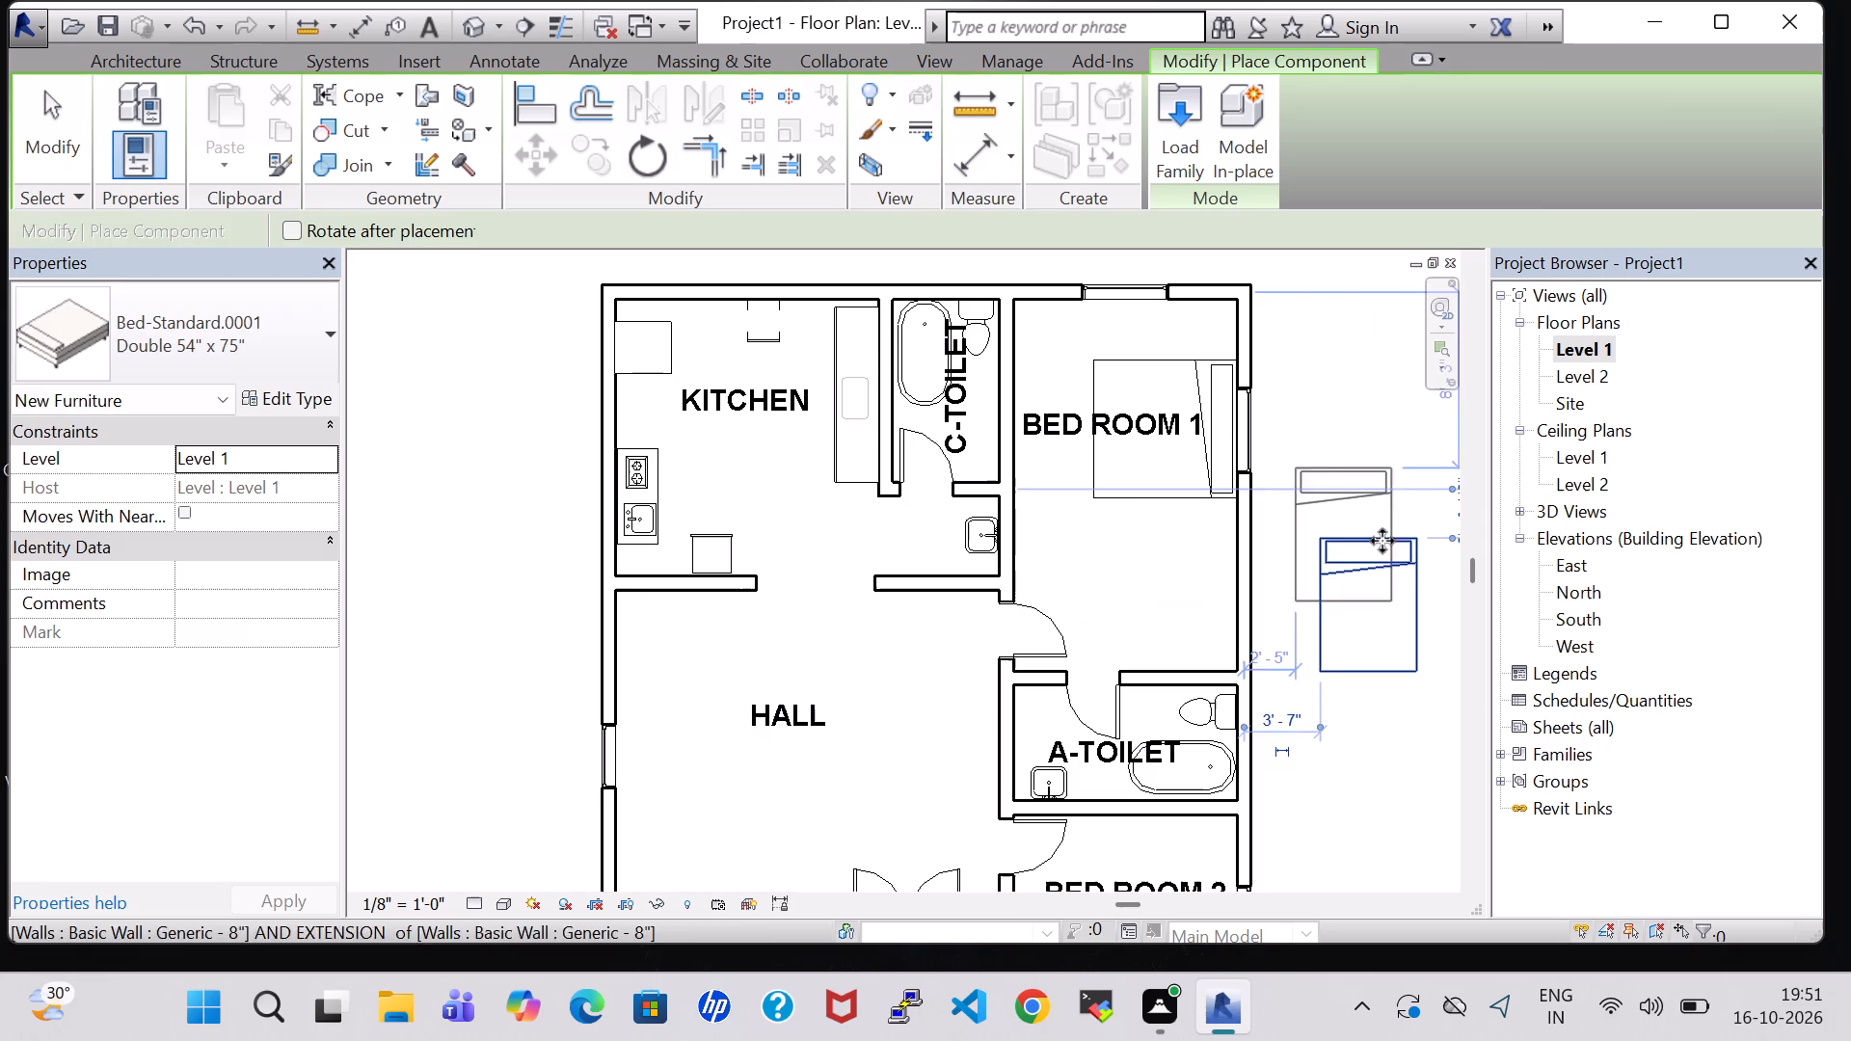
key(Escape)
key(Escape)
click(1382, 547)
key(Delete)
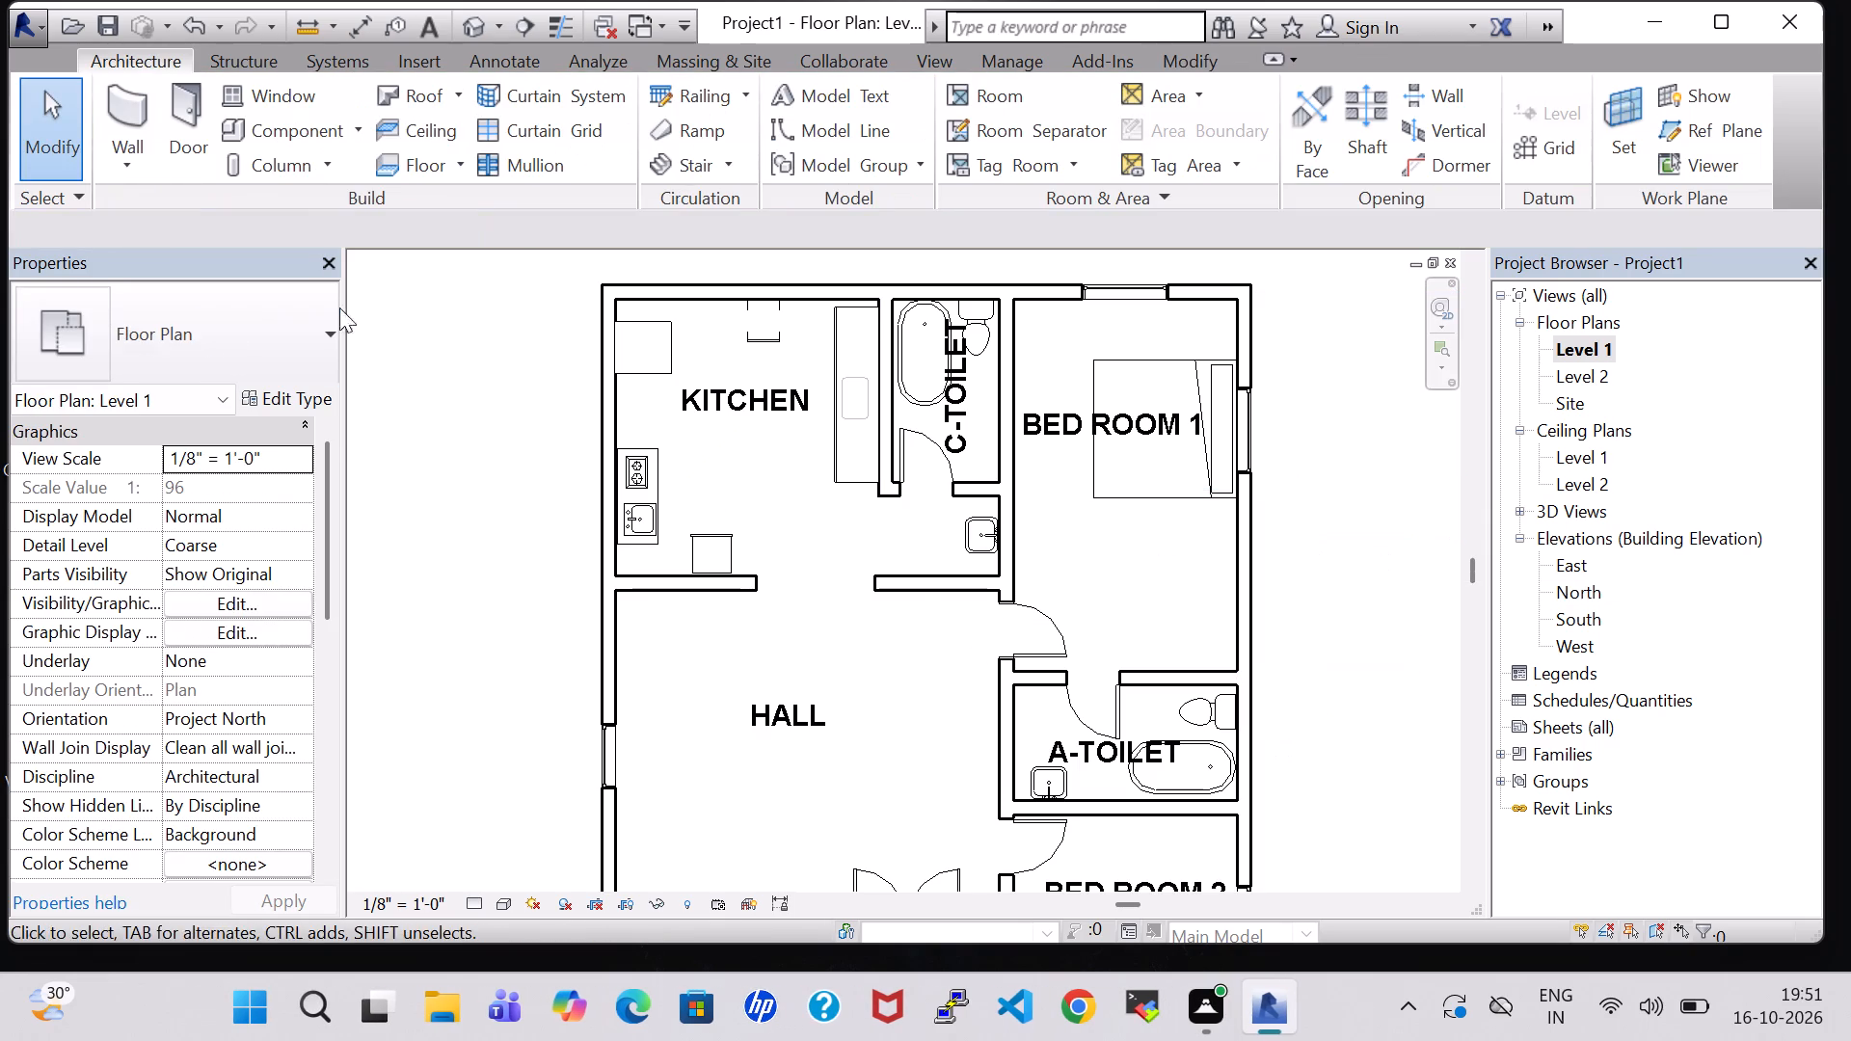
Place a Double 54" x 75" bed in BED ROOM 2, head against the exterior window wall, about 3' 6" from the staircase wall.
click(289, 138)
middle_drag(1249, 529, 1069, 391)
scroll(1069, 391, down, 3)
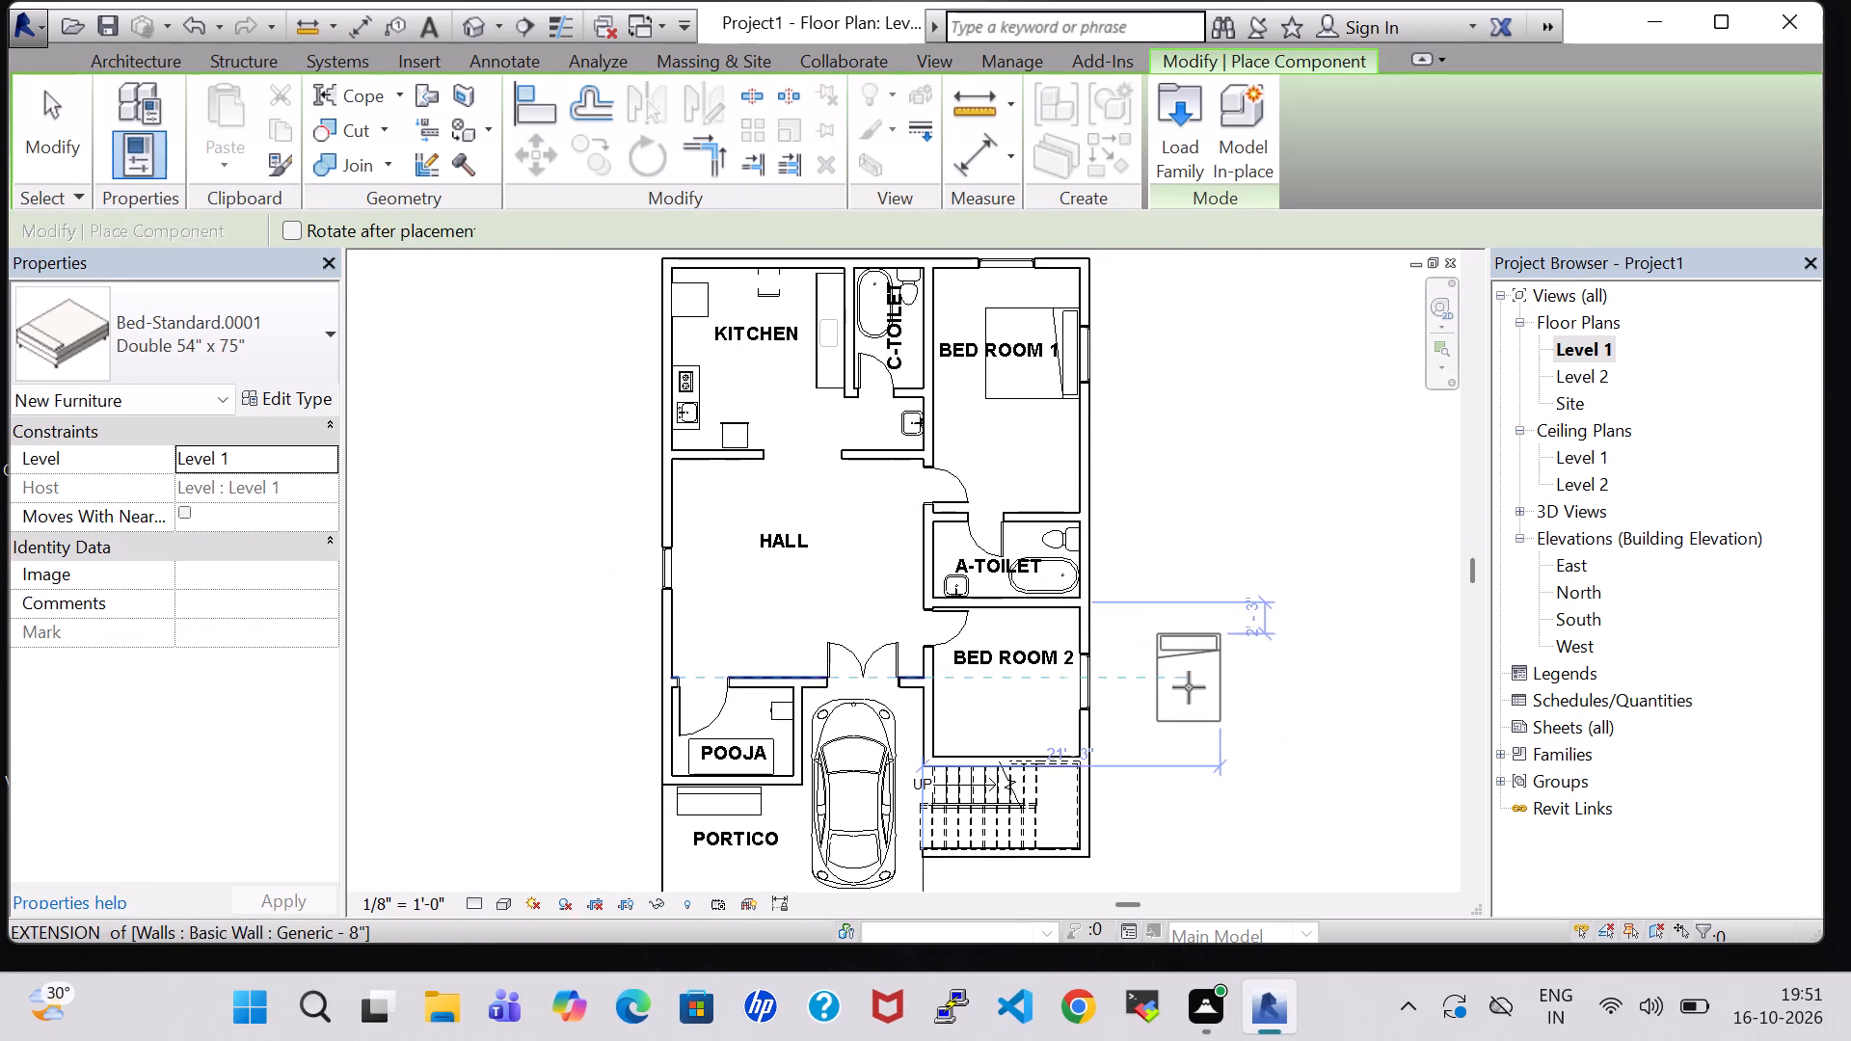
middle_drag(1181, 687, 1175, 563)
key(space)
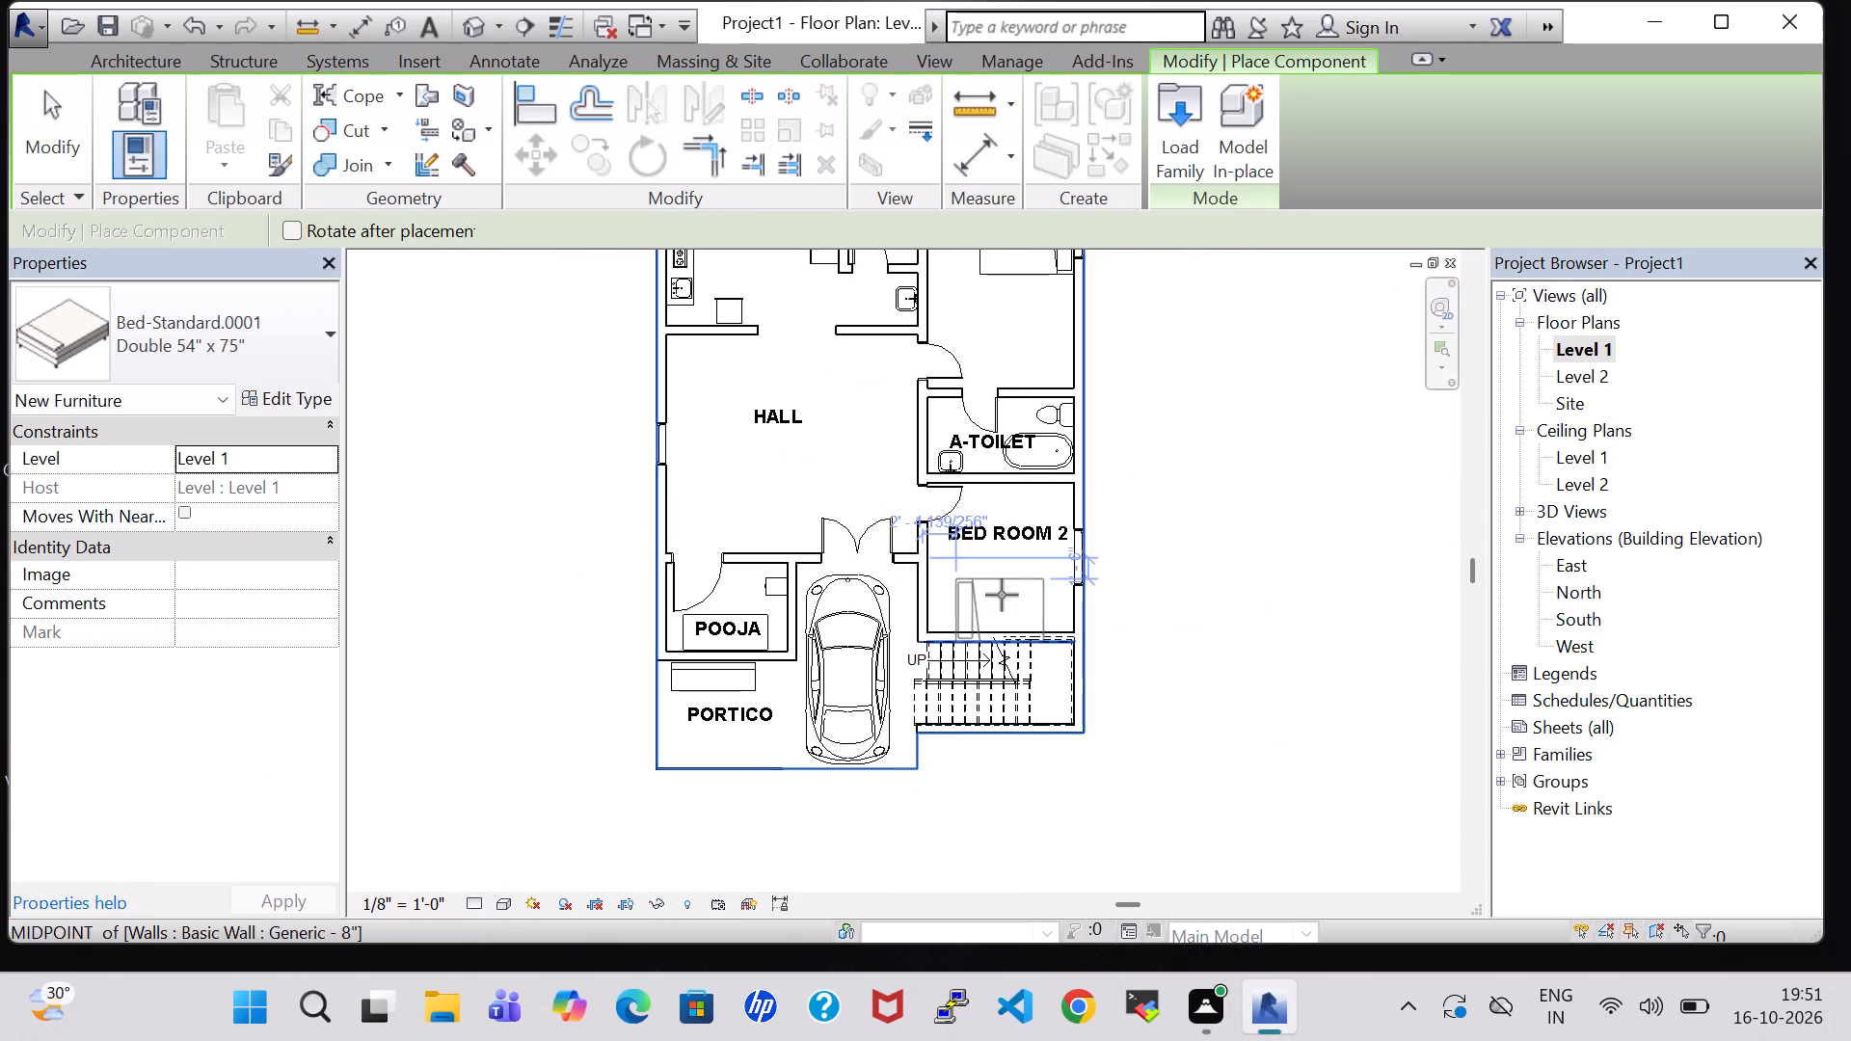
key(space)
key(space)
key(space)
key(space)
key(space)
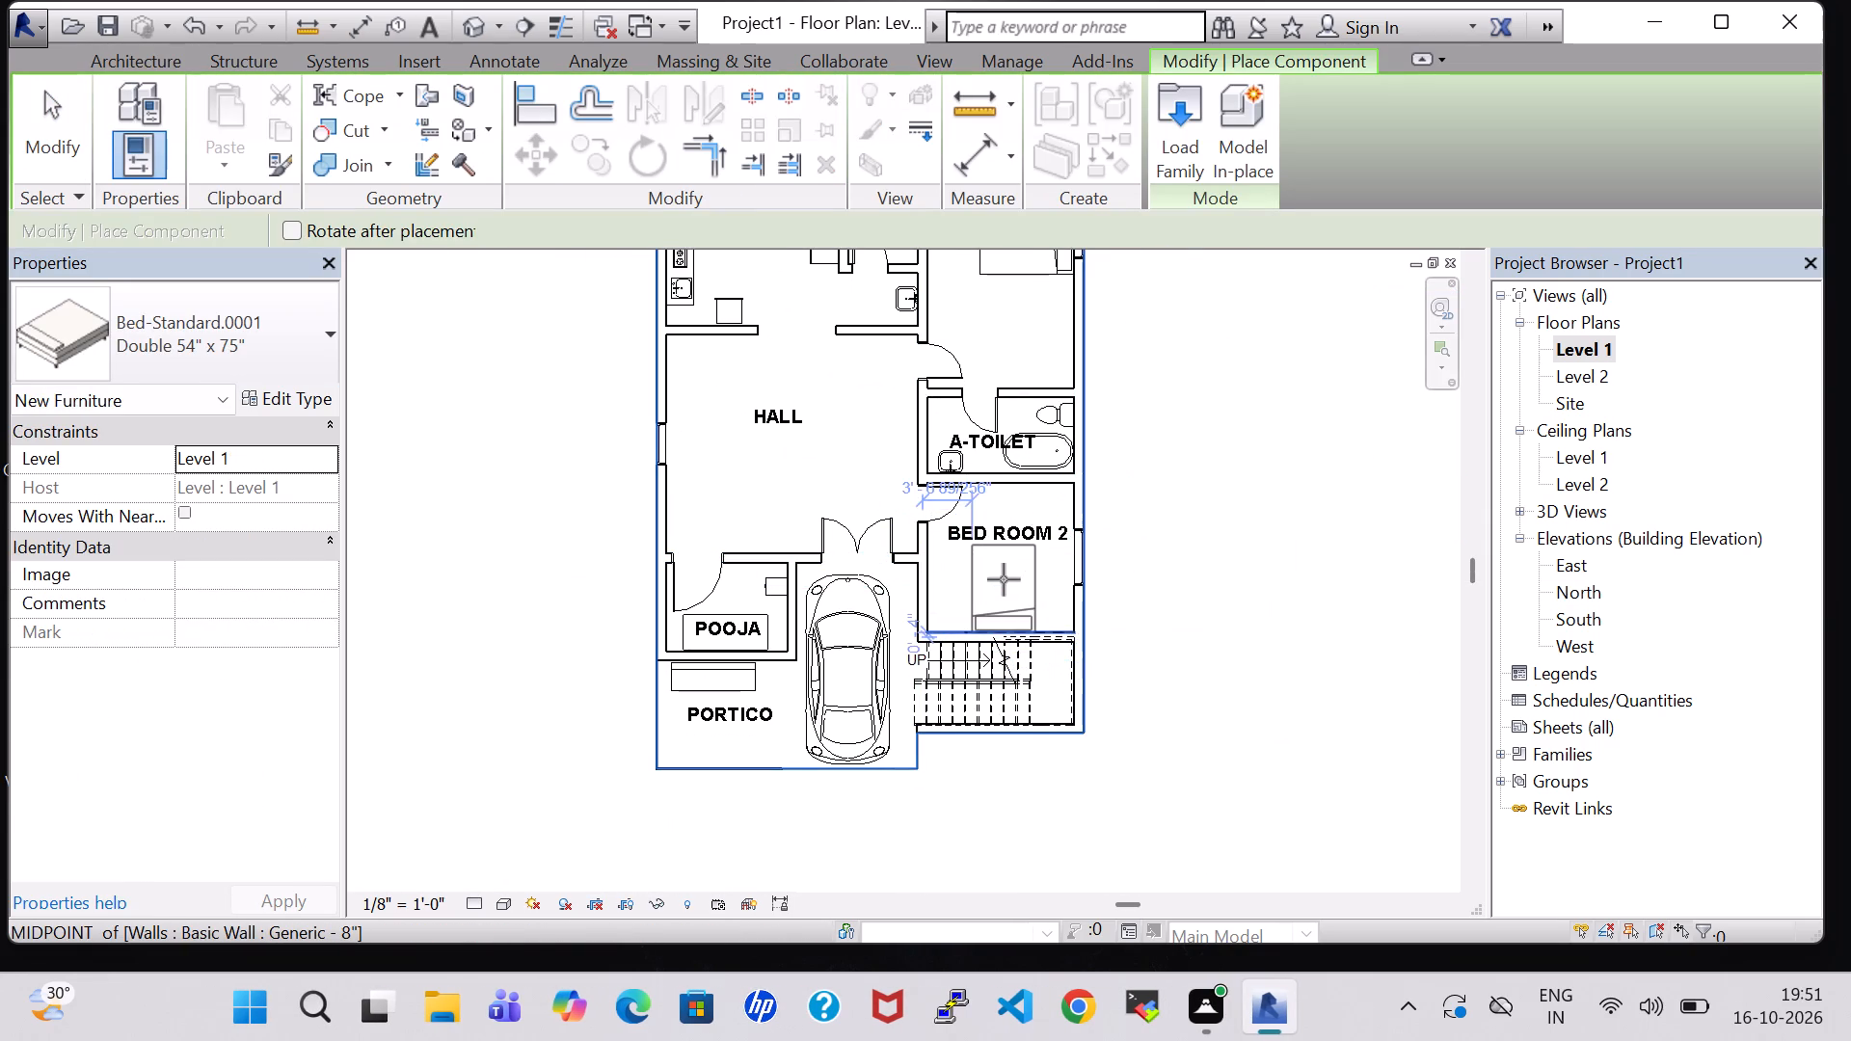
key(space)
scroll(1004, 579, up, 9)
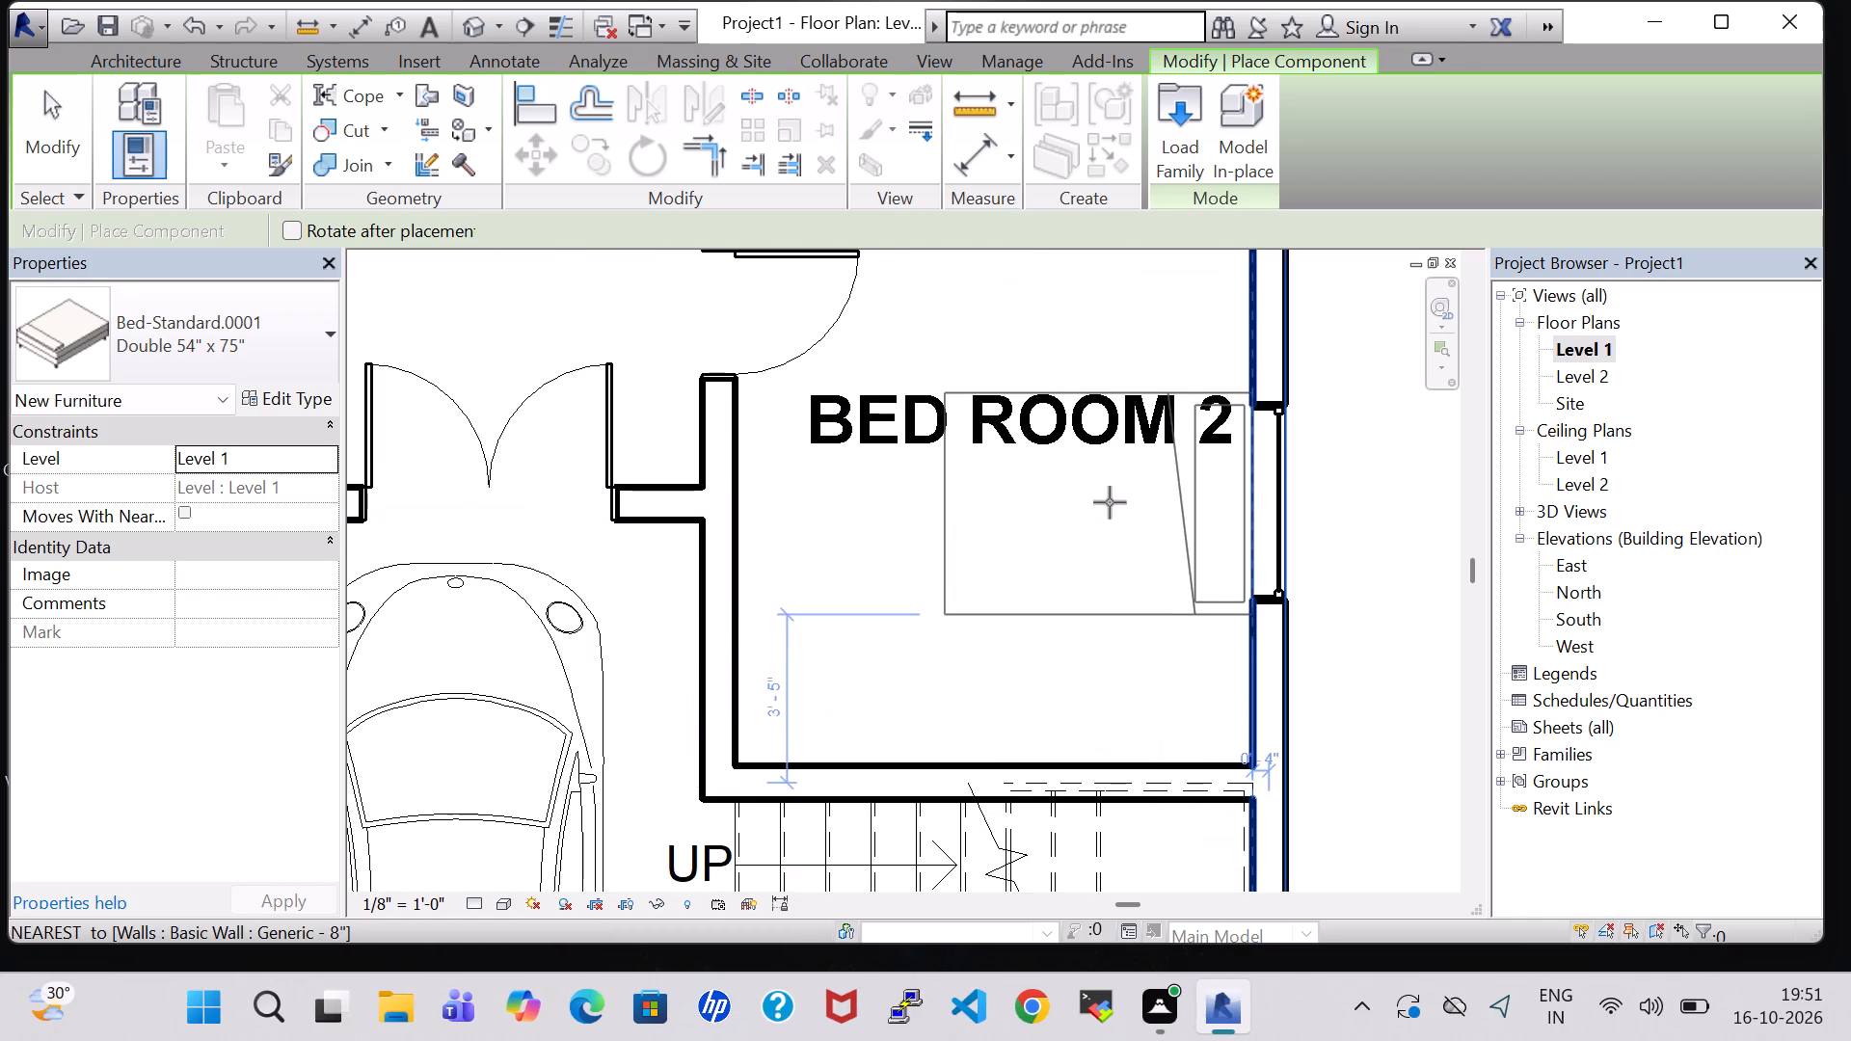
click(1088, 500)
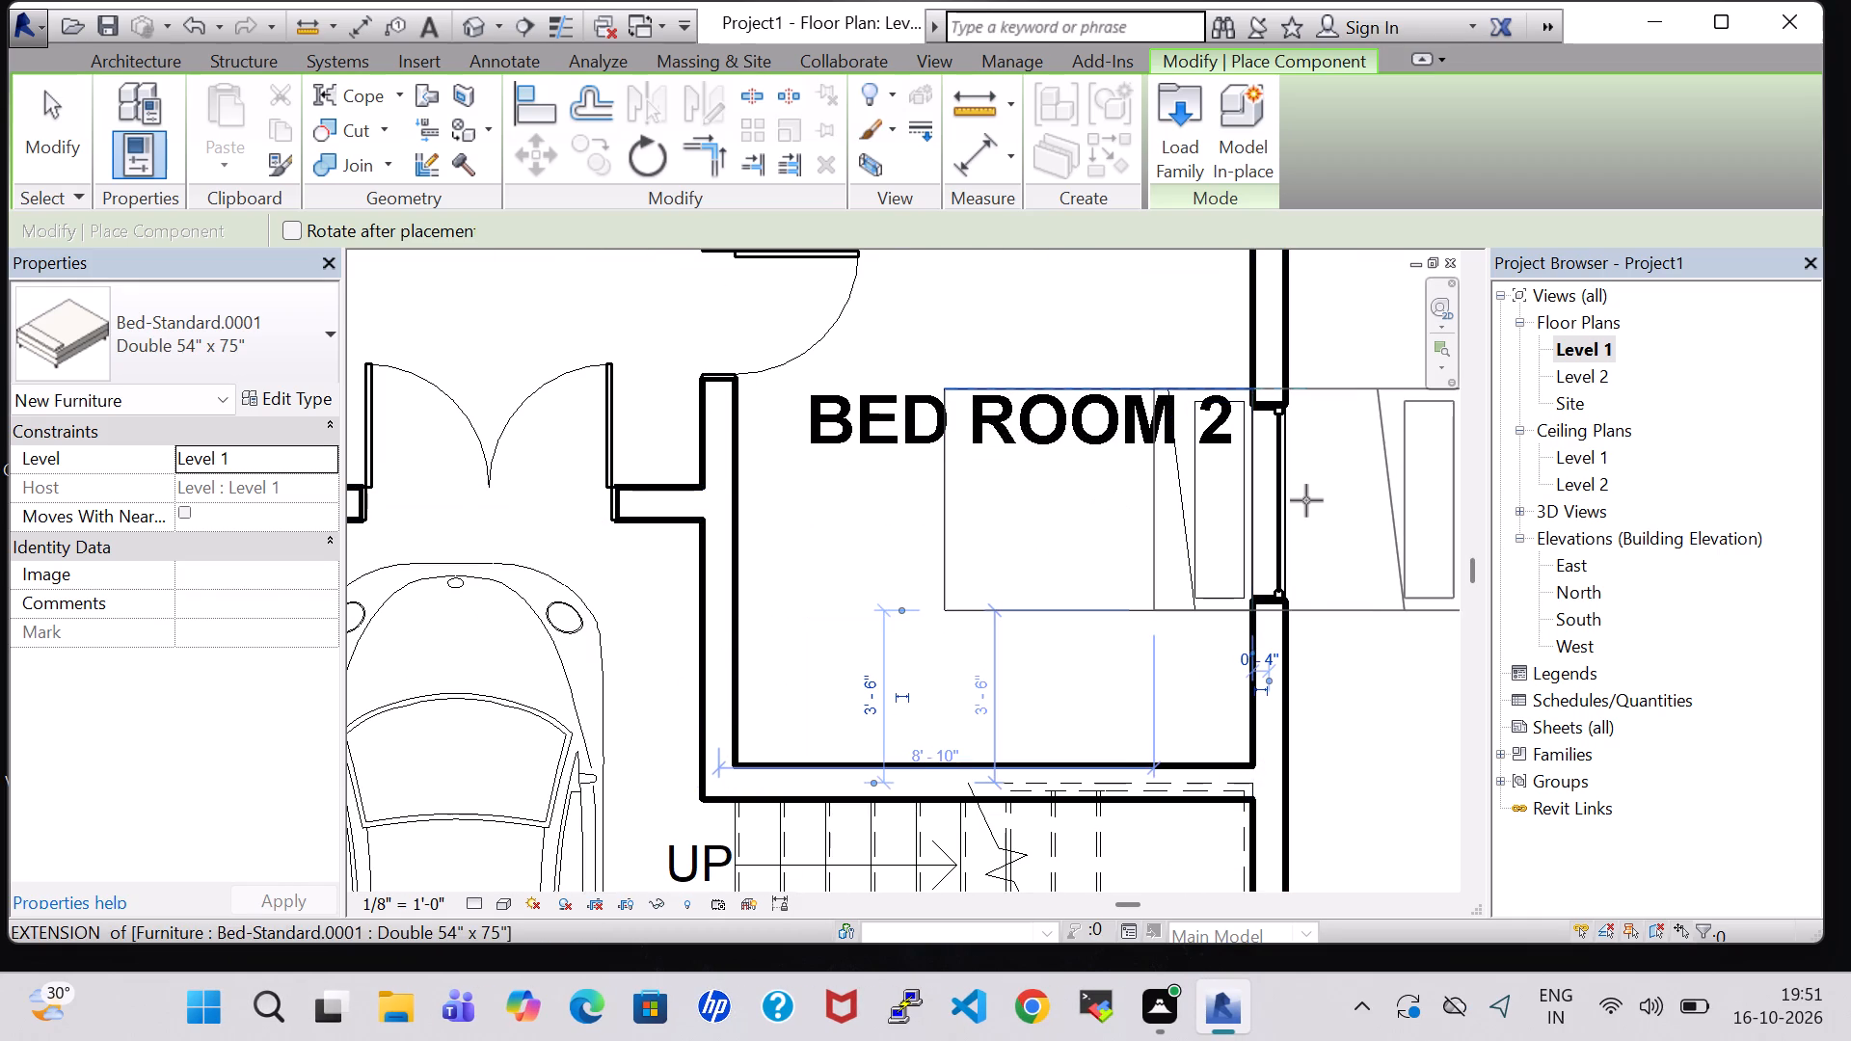
key(Escape)
key(Escape)
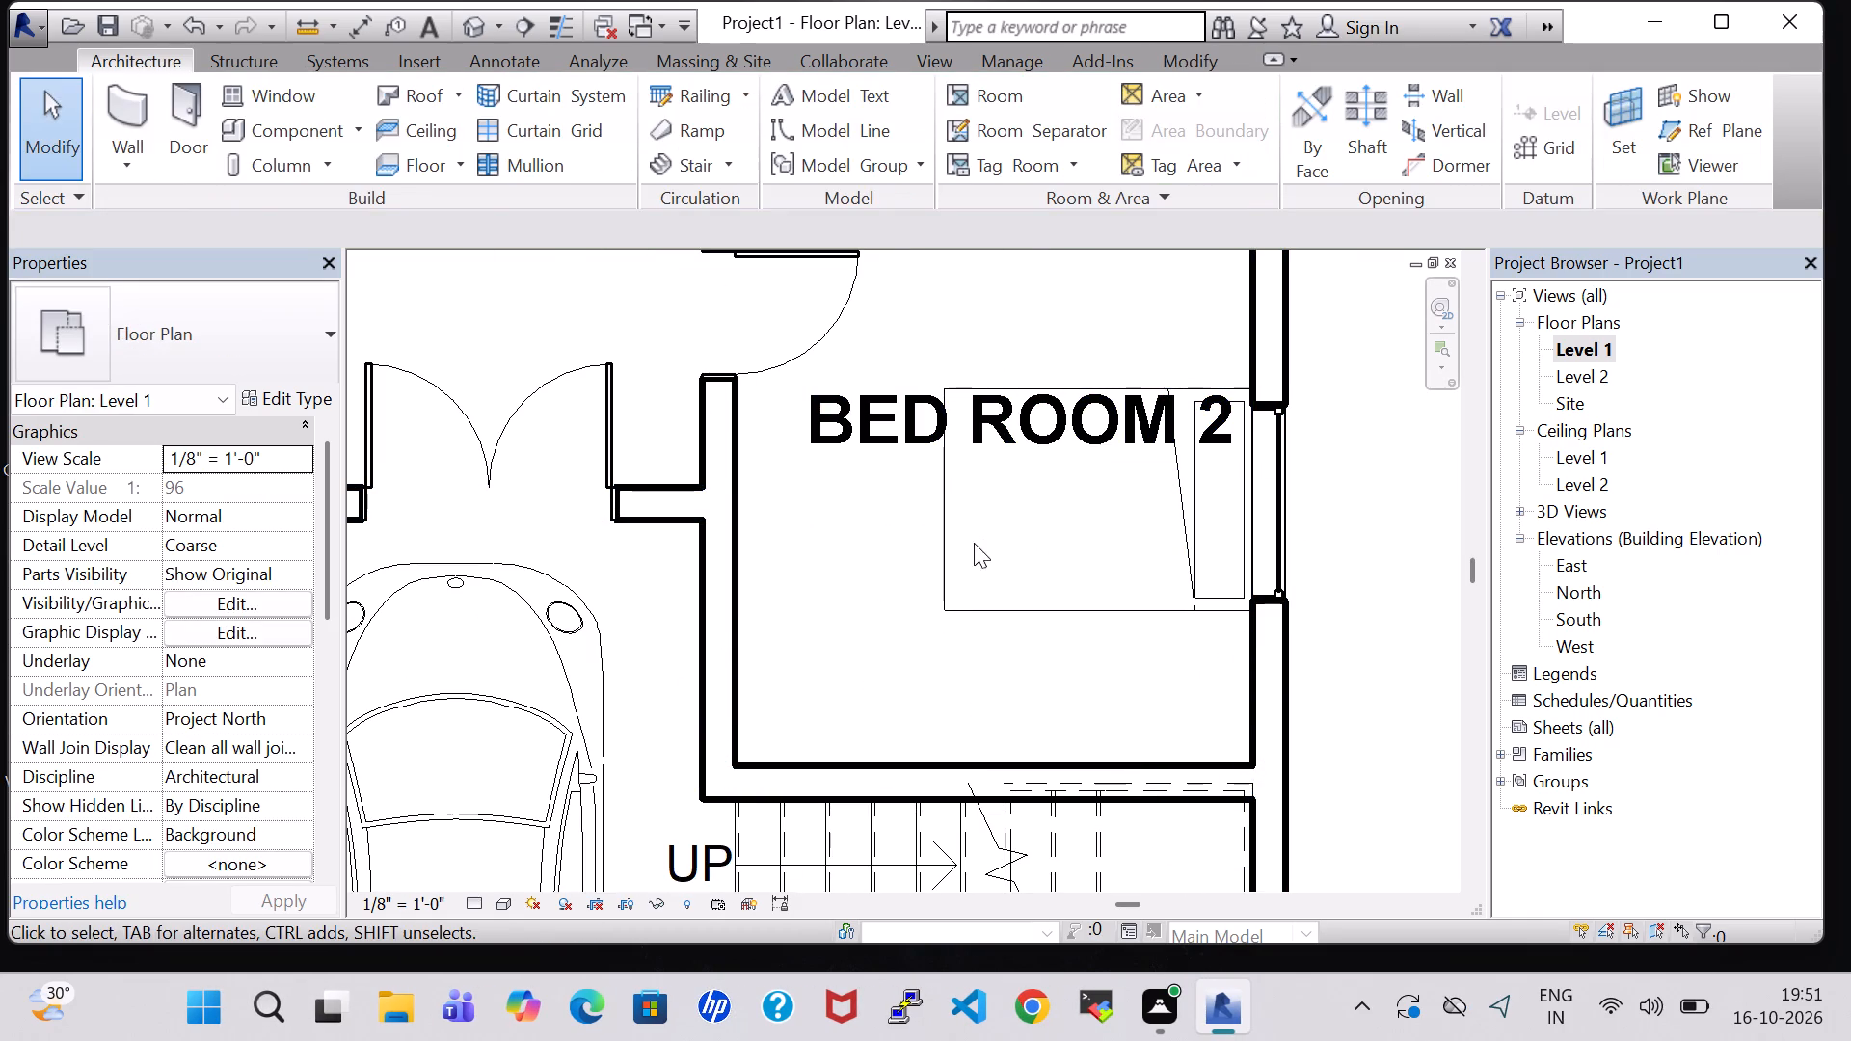
Change the BED ROOM 2 bed to the King 78" x 80" type.
click(951, 553)
click(263, 334)
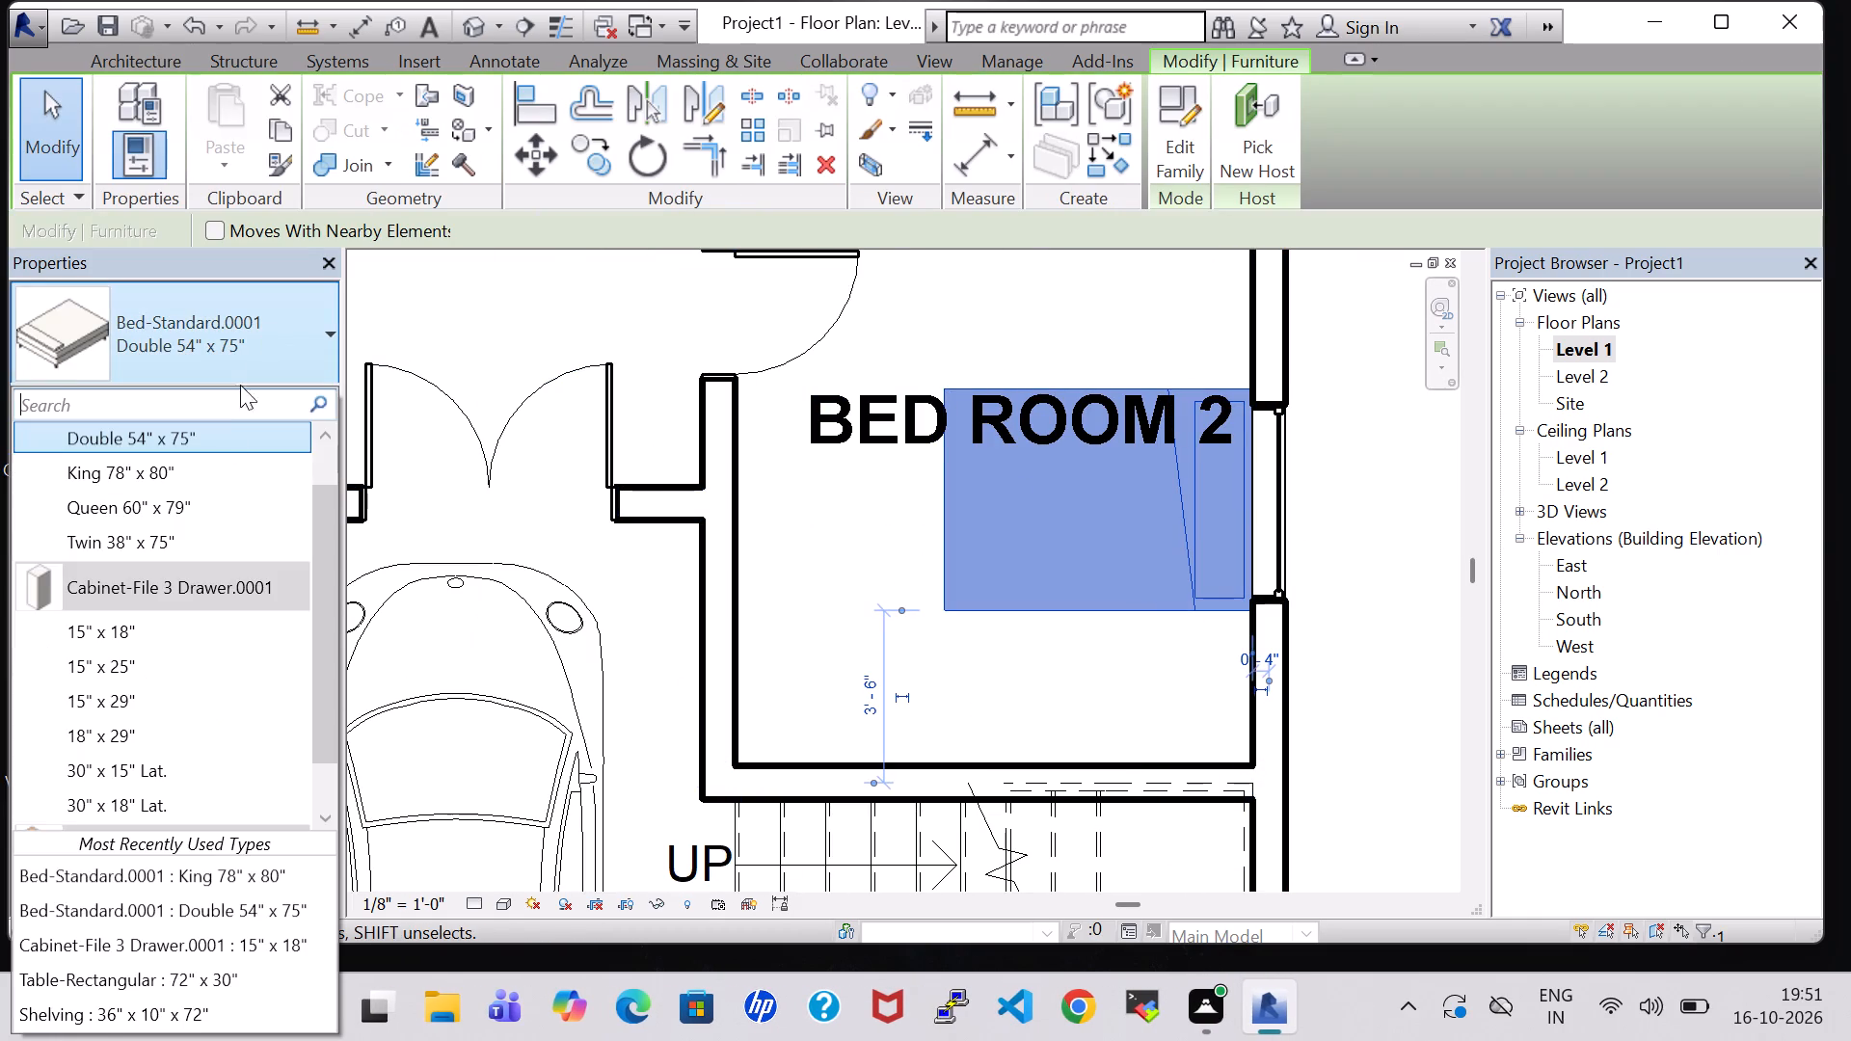
click(188, 458)
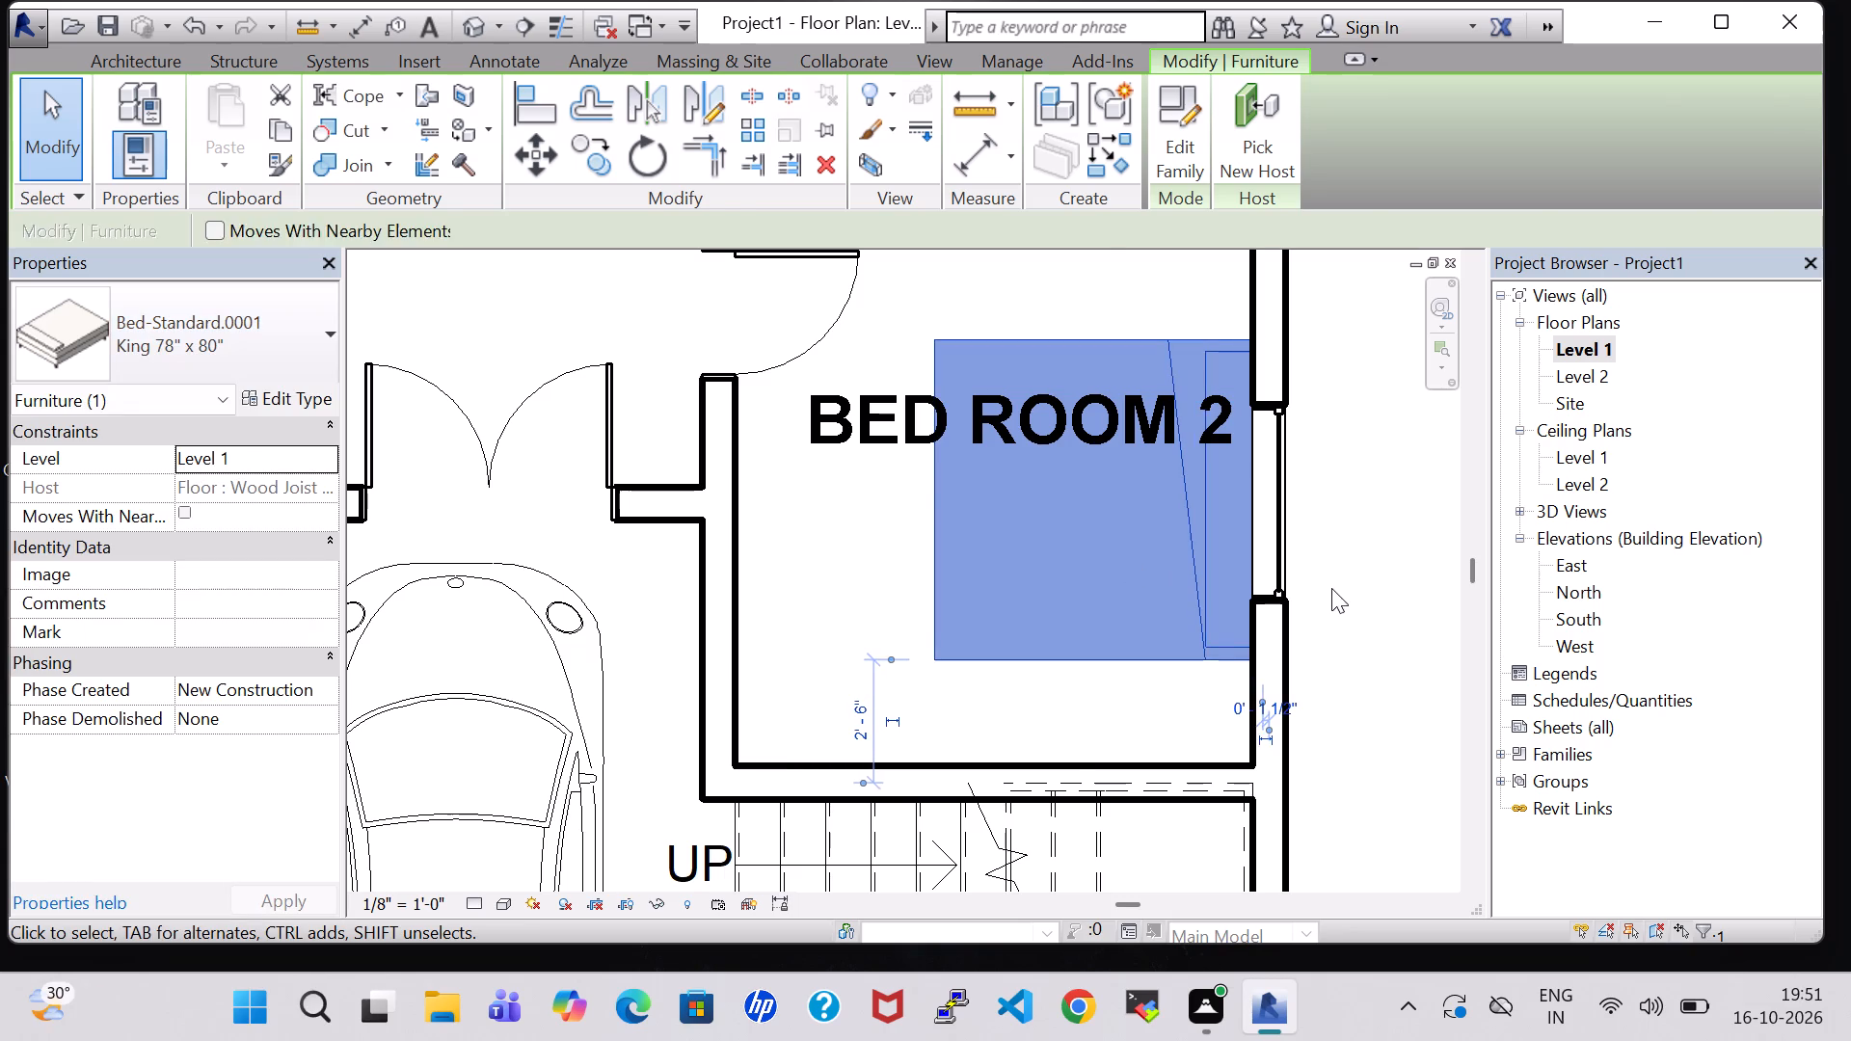
Nudge the BED ROOM 2 bed two increments away from the exterior window wall and to about 2' 0" from the staircase wall.
click(1331, 588)
scroll(1344, 544, down, 3)
middle_click(1344, 544)
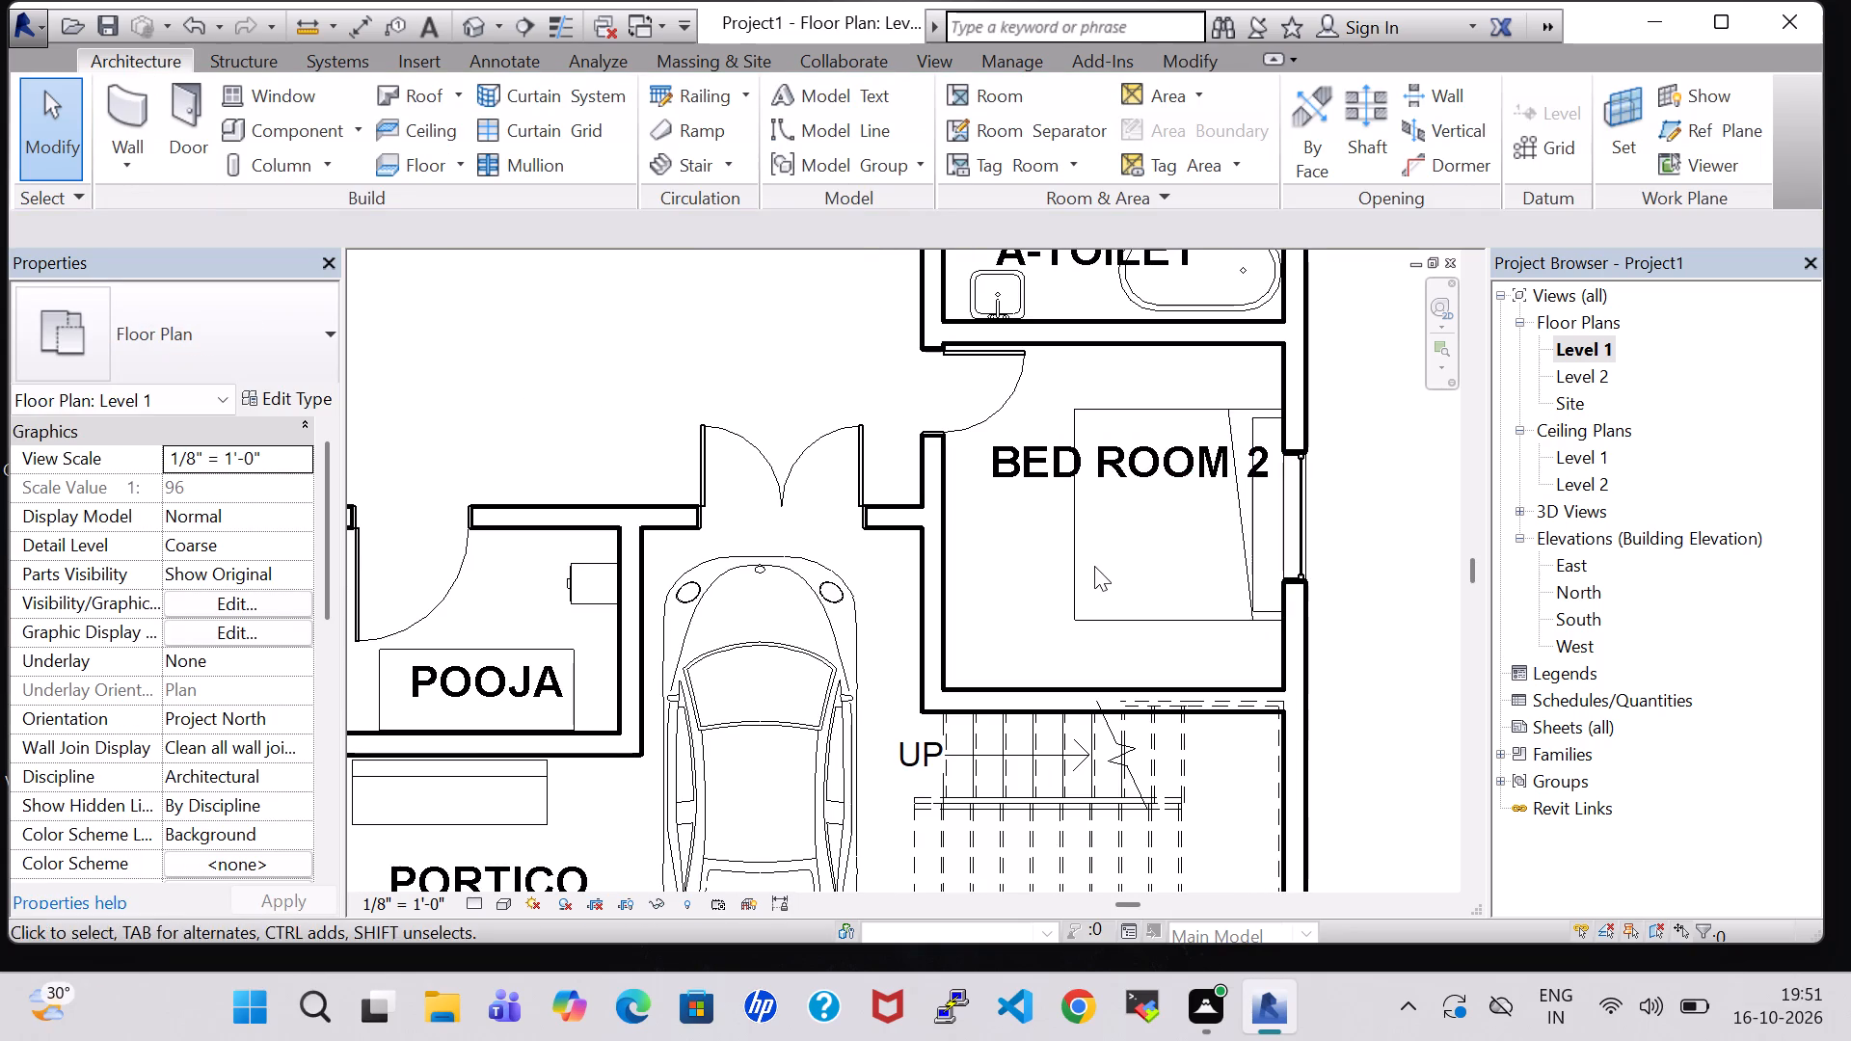
click(1085, 566)
key(Left)
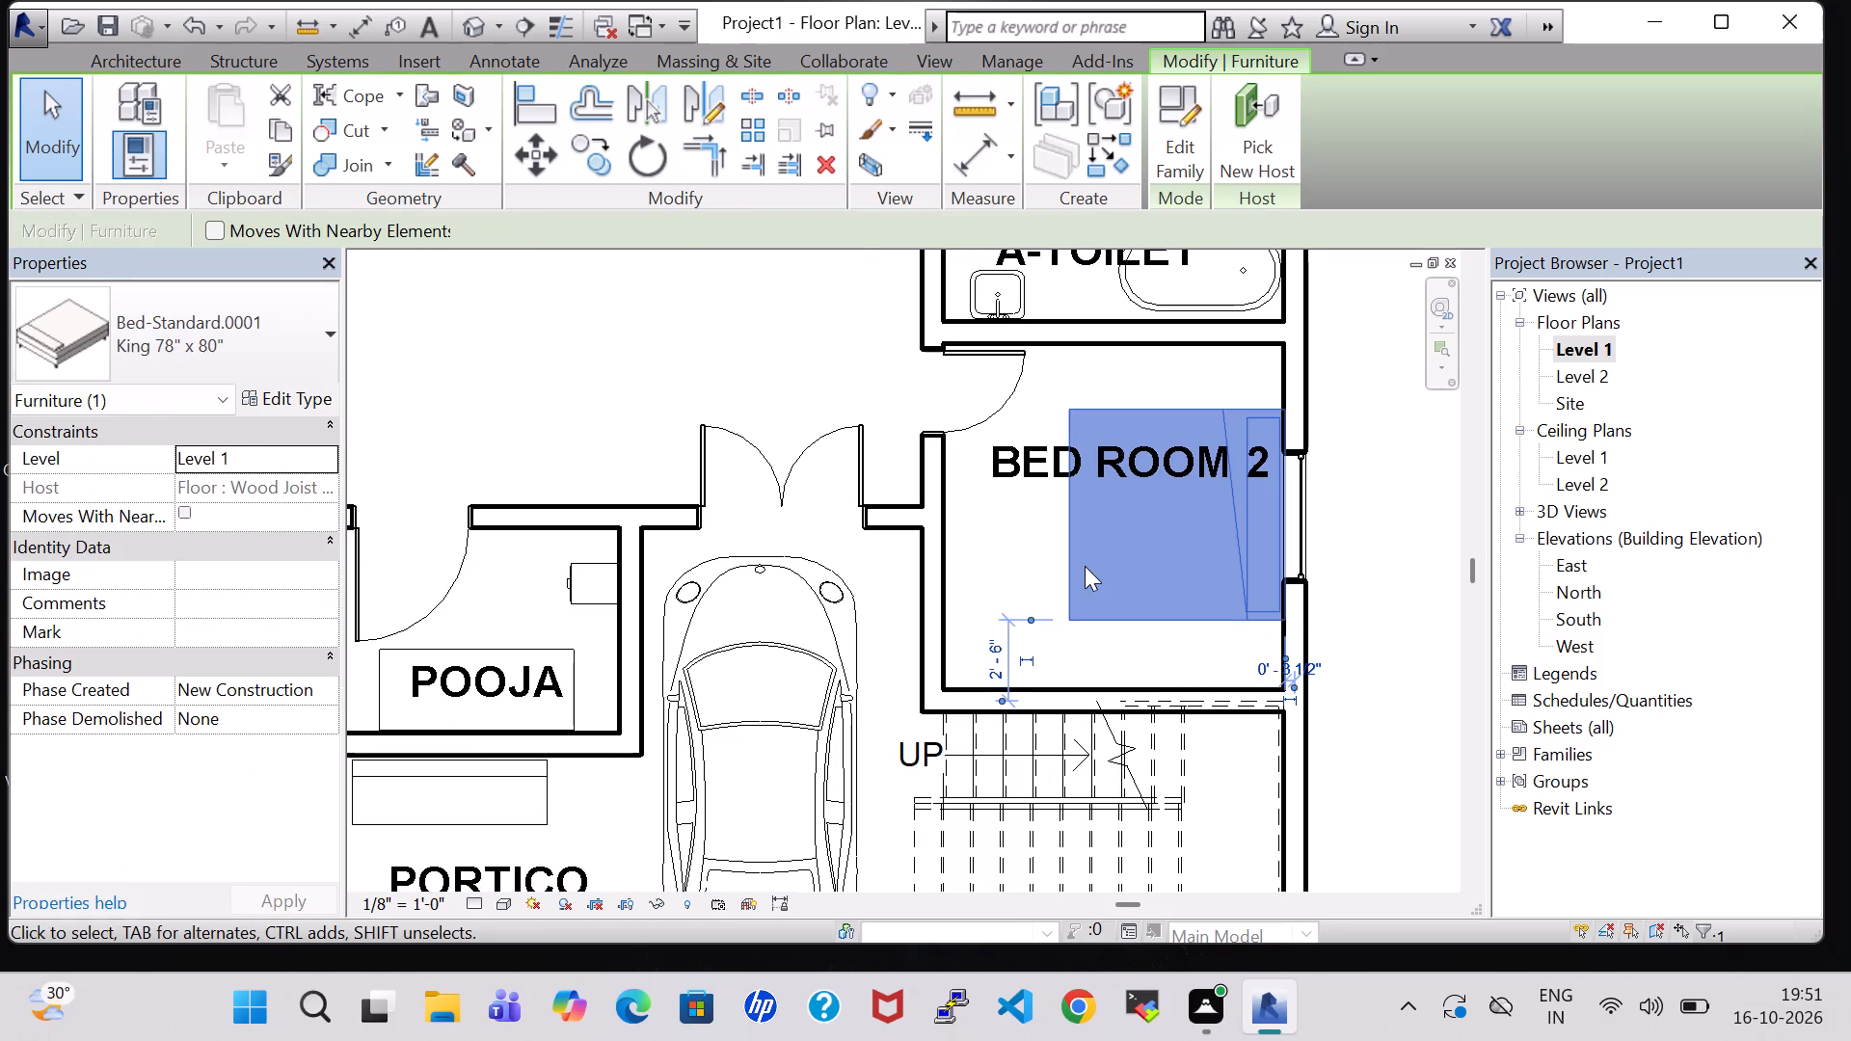
key(Down)
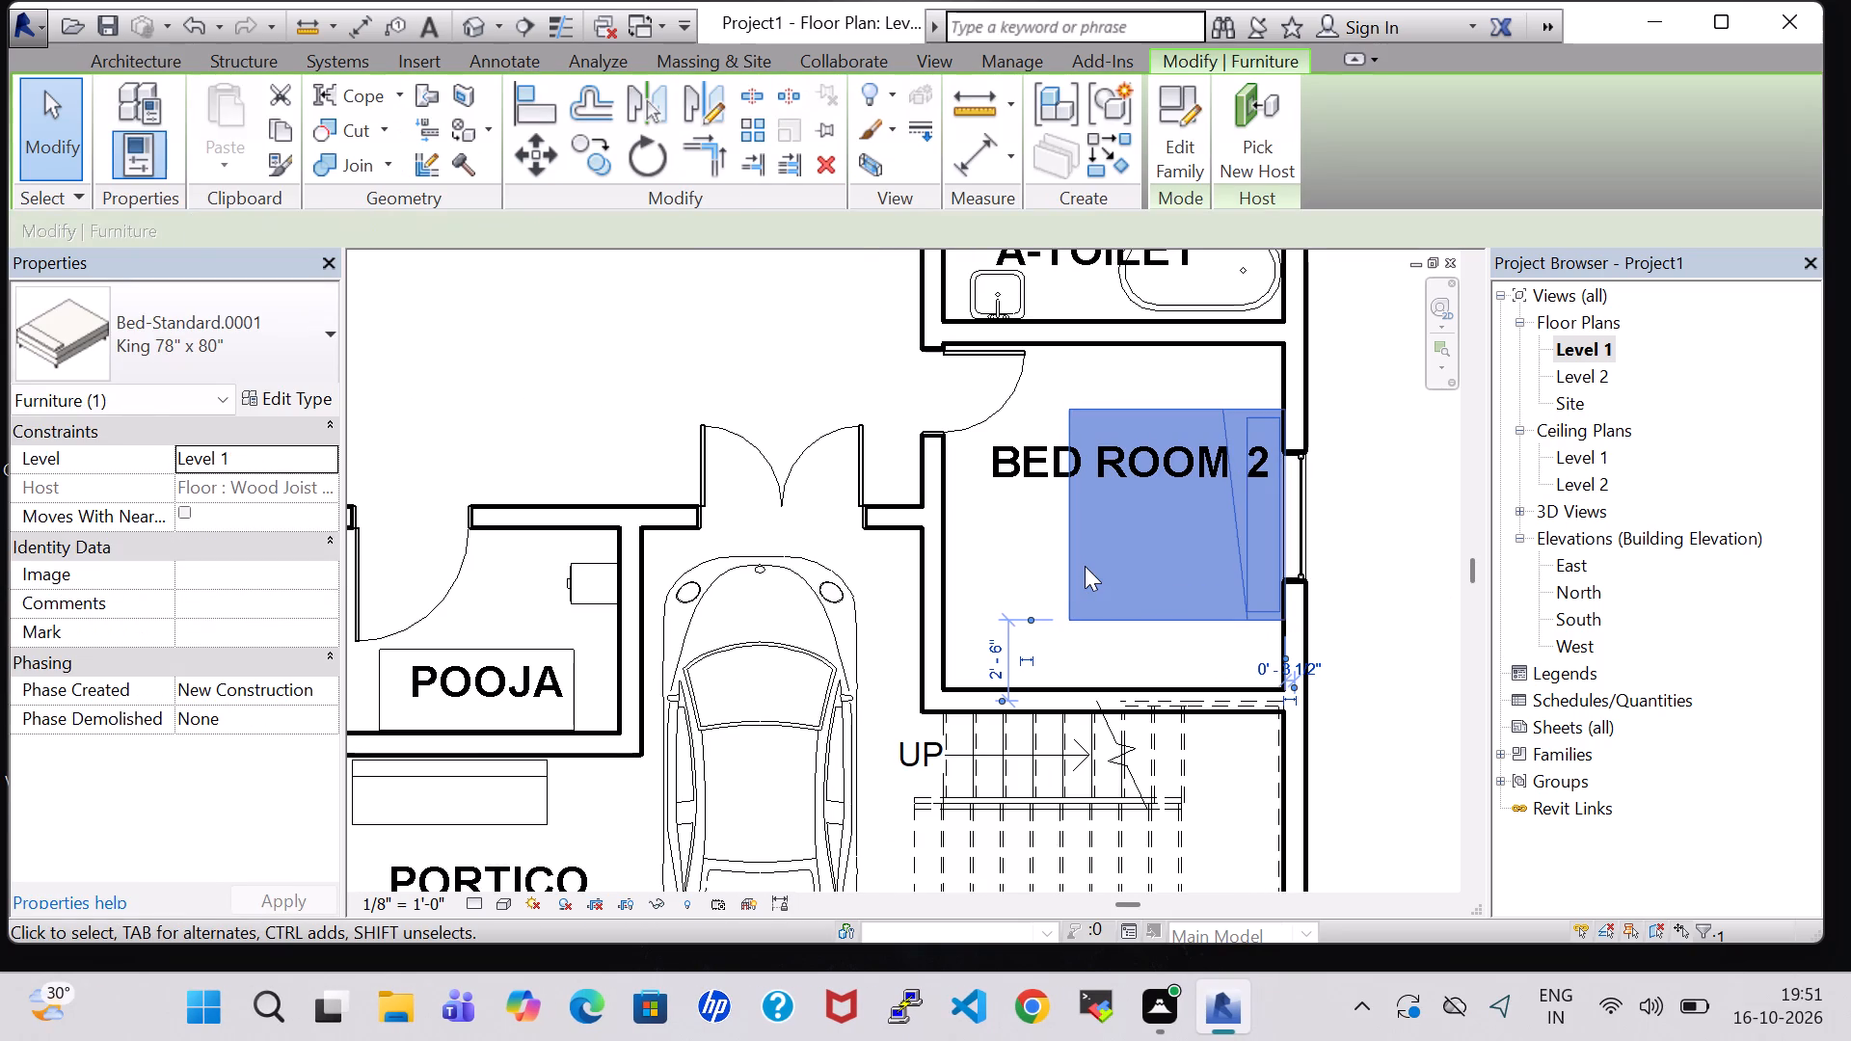
key(Down)
key(Down)
key(Down)
key(Left)
key(Down)
key(Down)
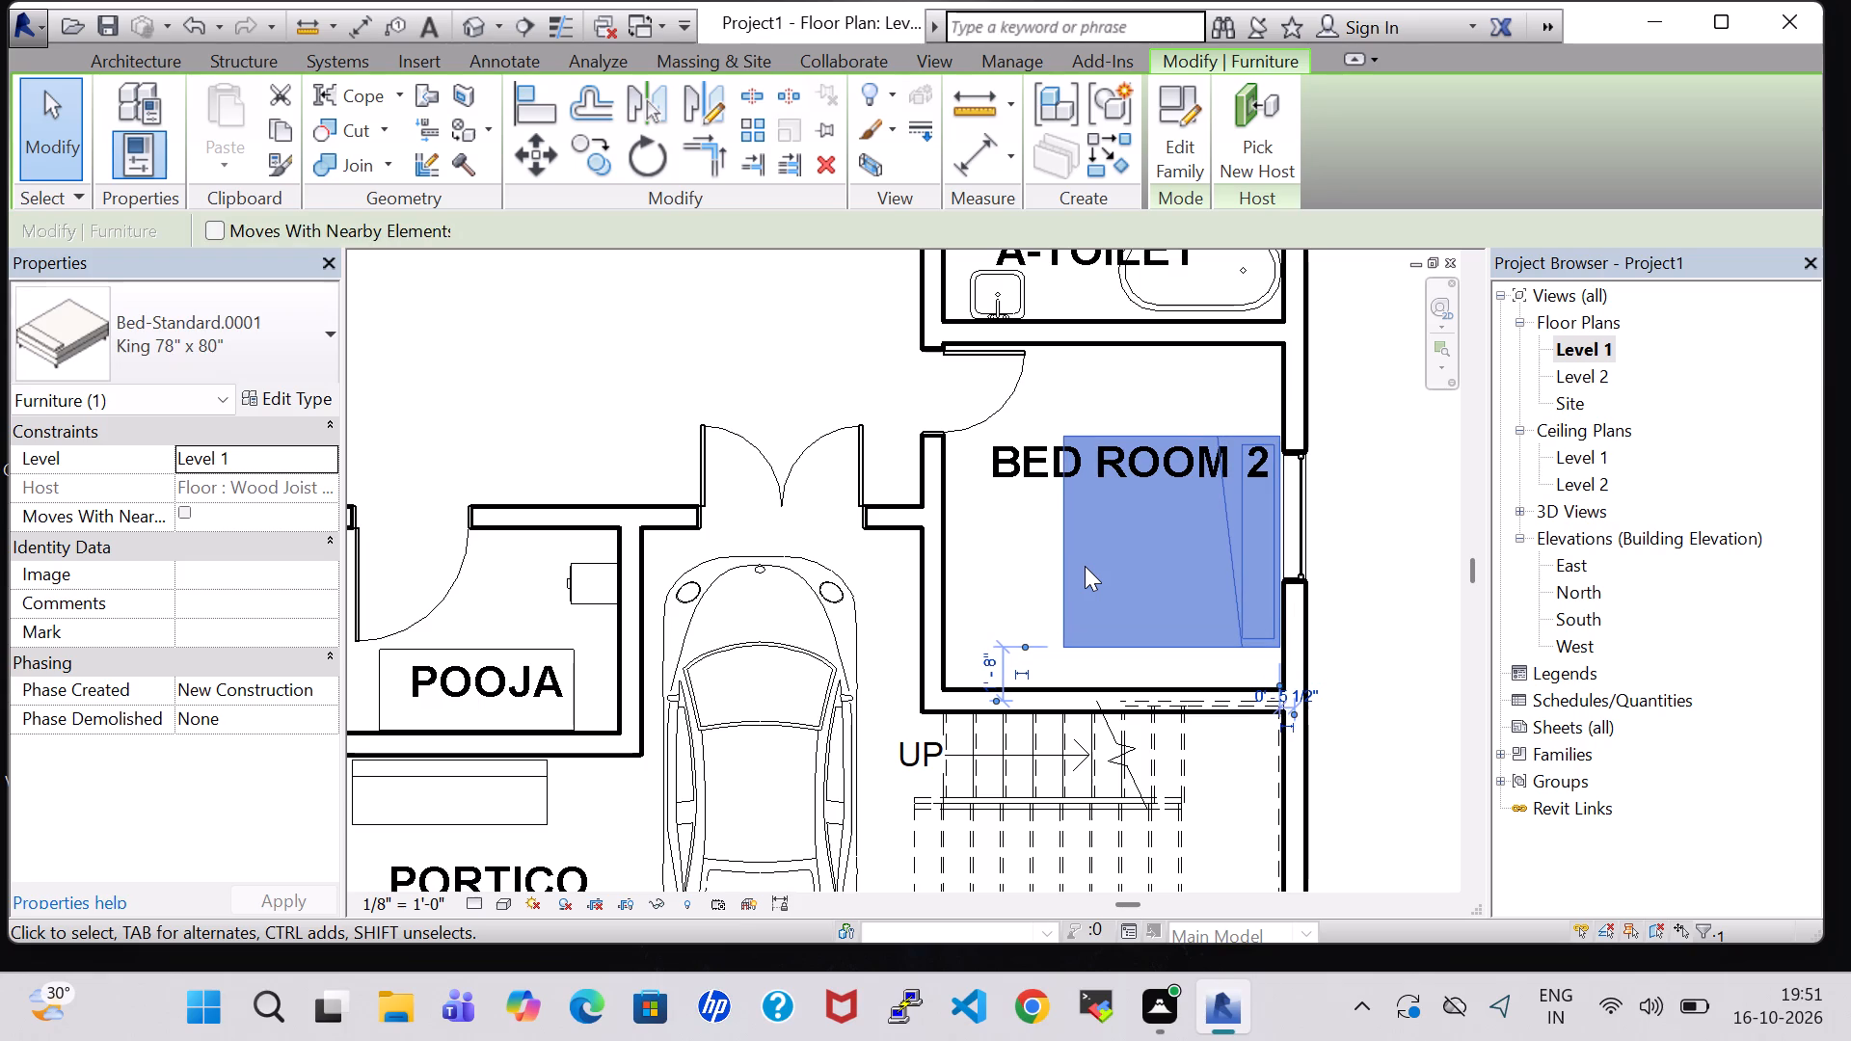
key(Up)
key(Up)
key(Up)
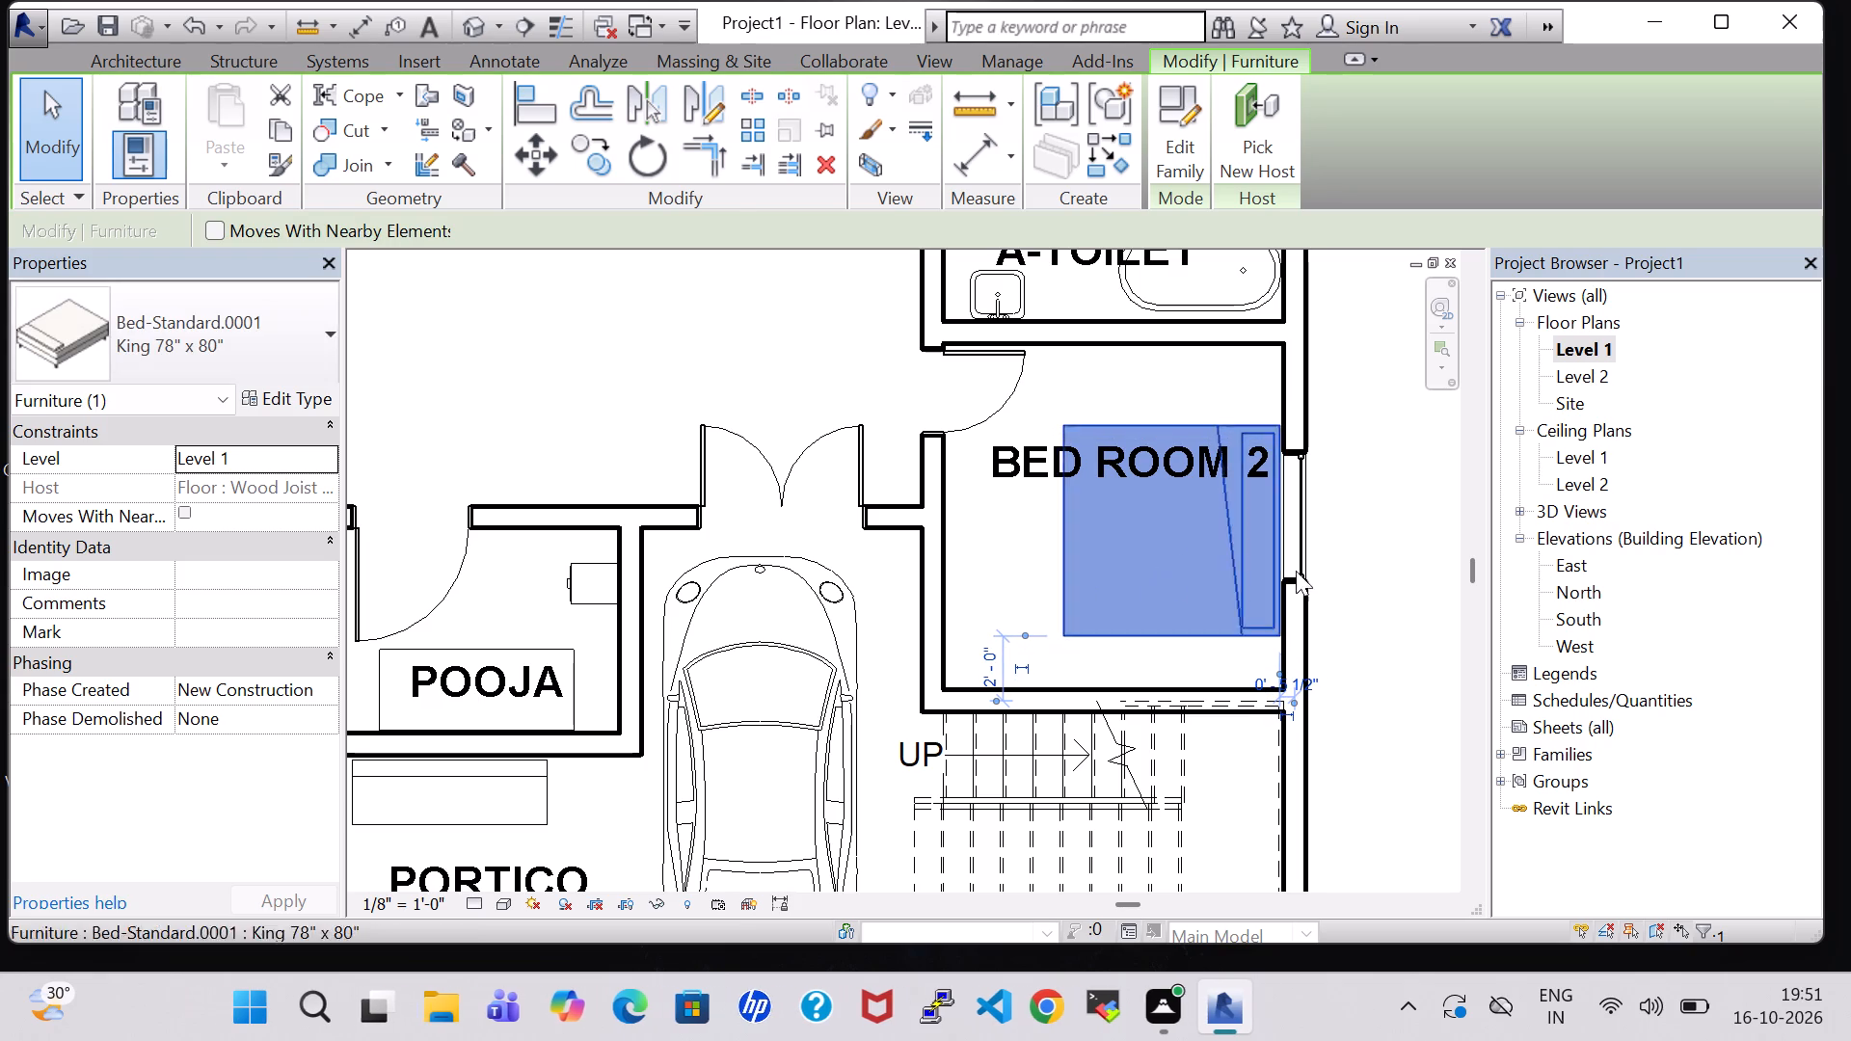
click(1339, 578)
Load the Table-Night Stand family from the Furniture library's Tables folder.
scroll(1338, 578, down, 4)
middle_drag(1378, 507, 1152, 764)
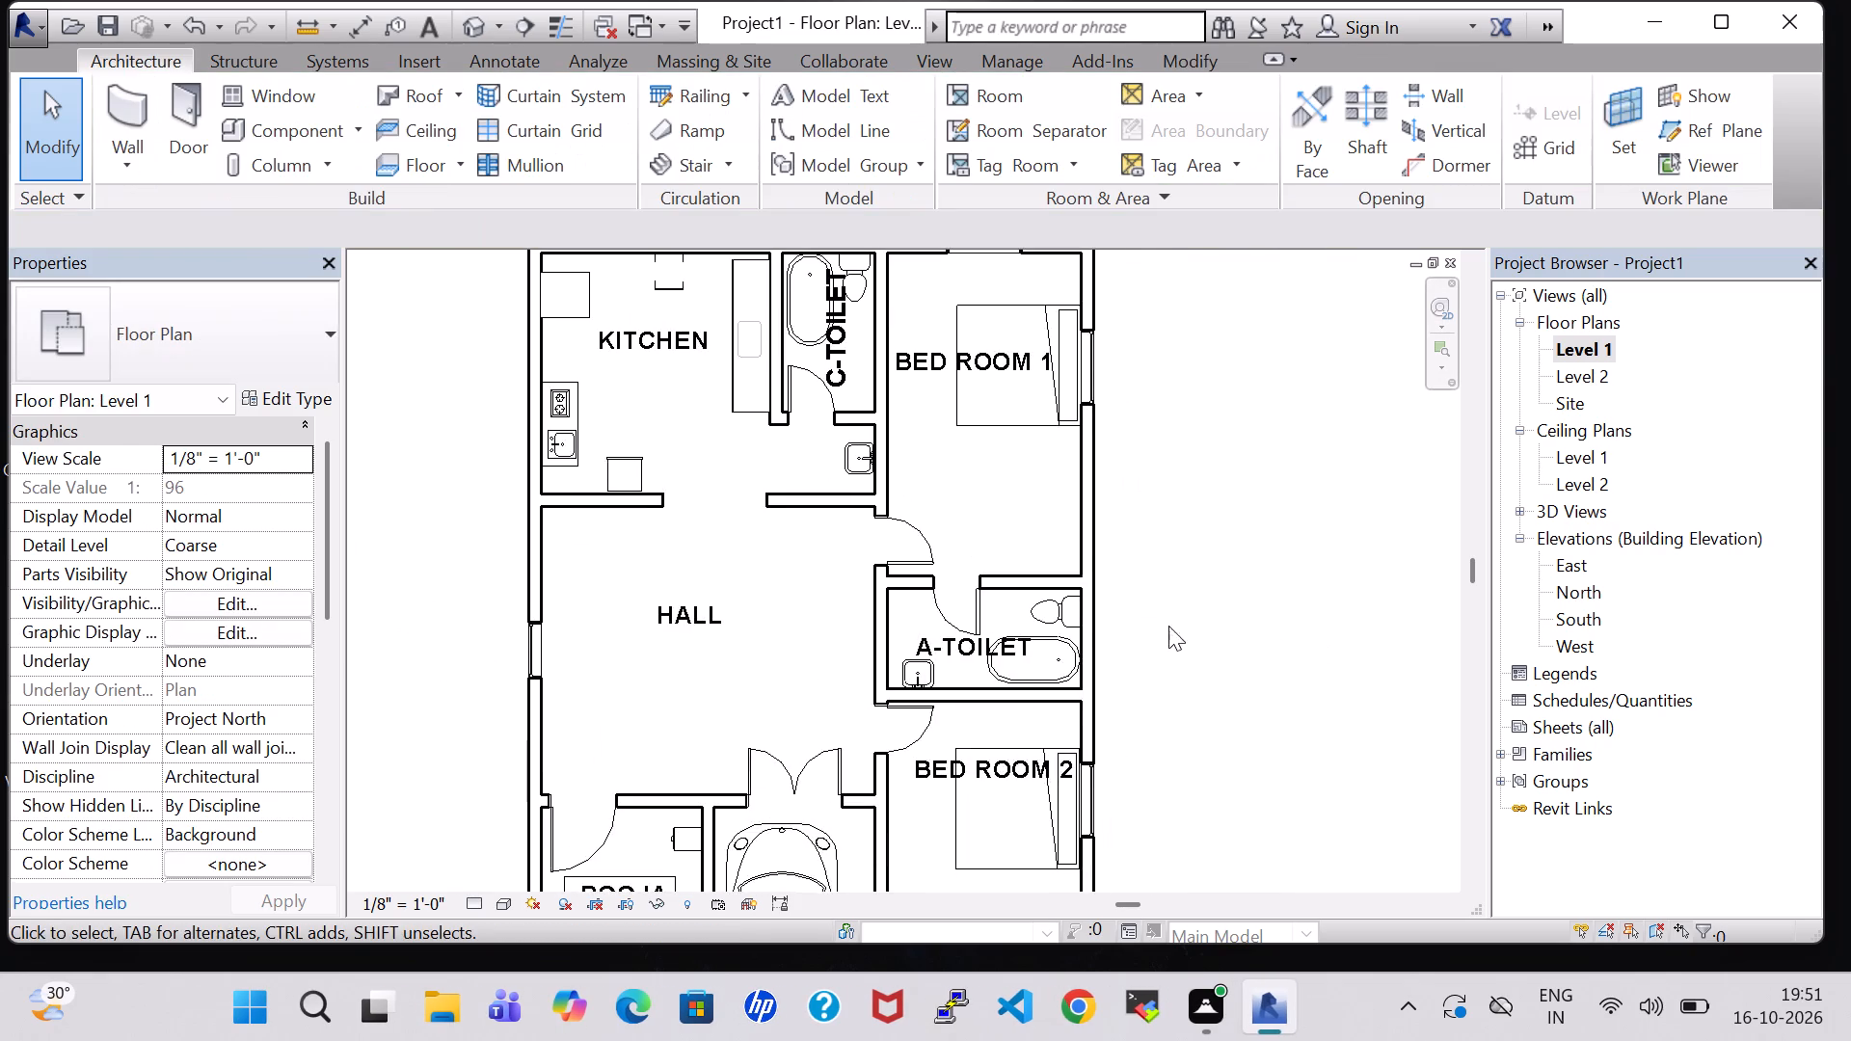
middle_drag(1156, 547, 1222, 716)
click(295, 129)
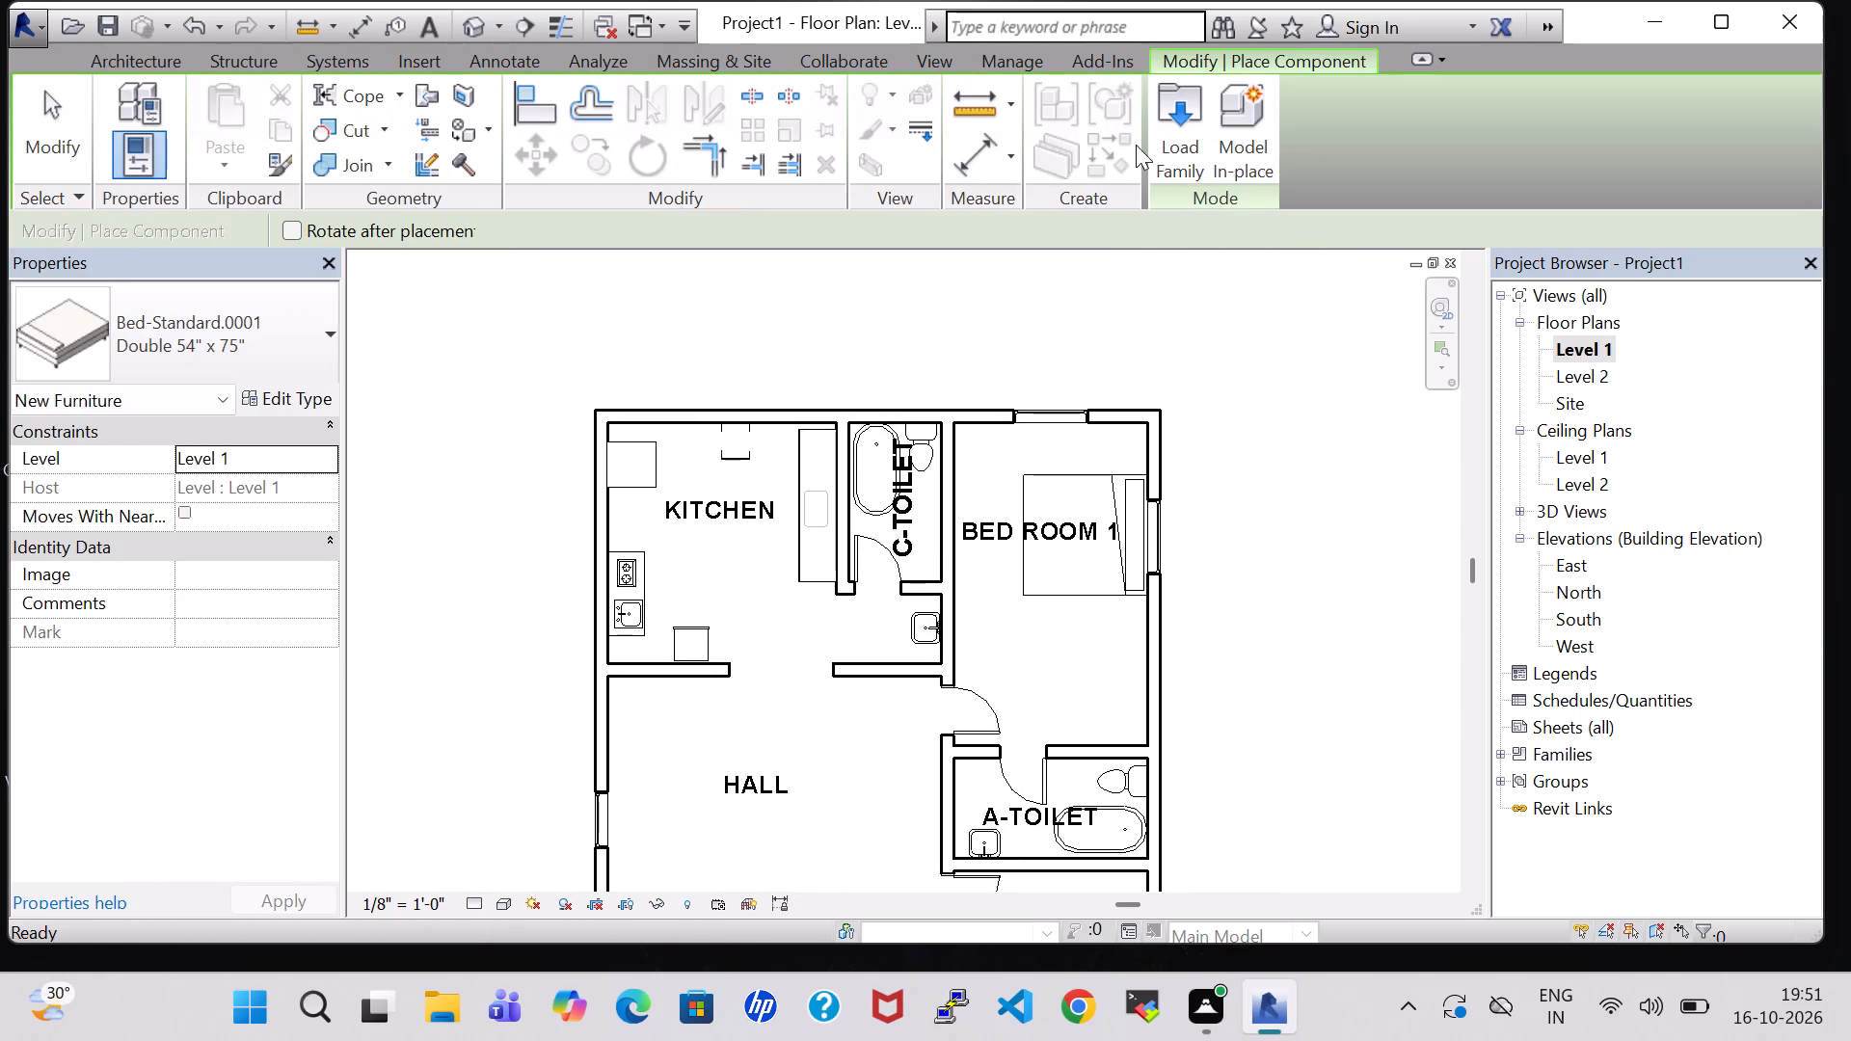
click(1194, 142)
scroll(1060, 514, down, 1)
double_click(1077, 416)
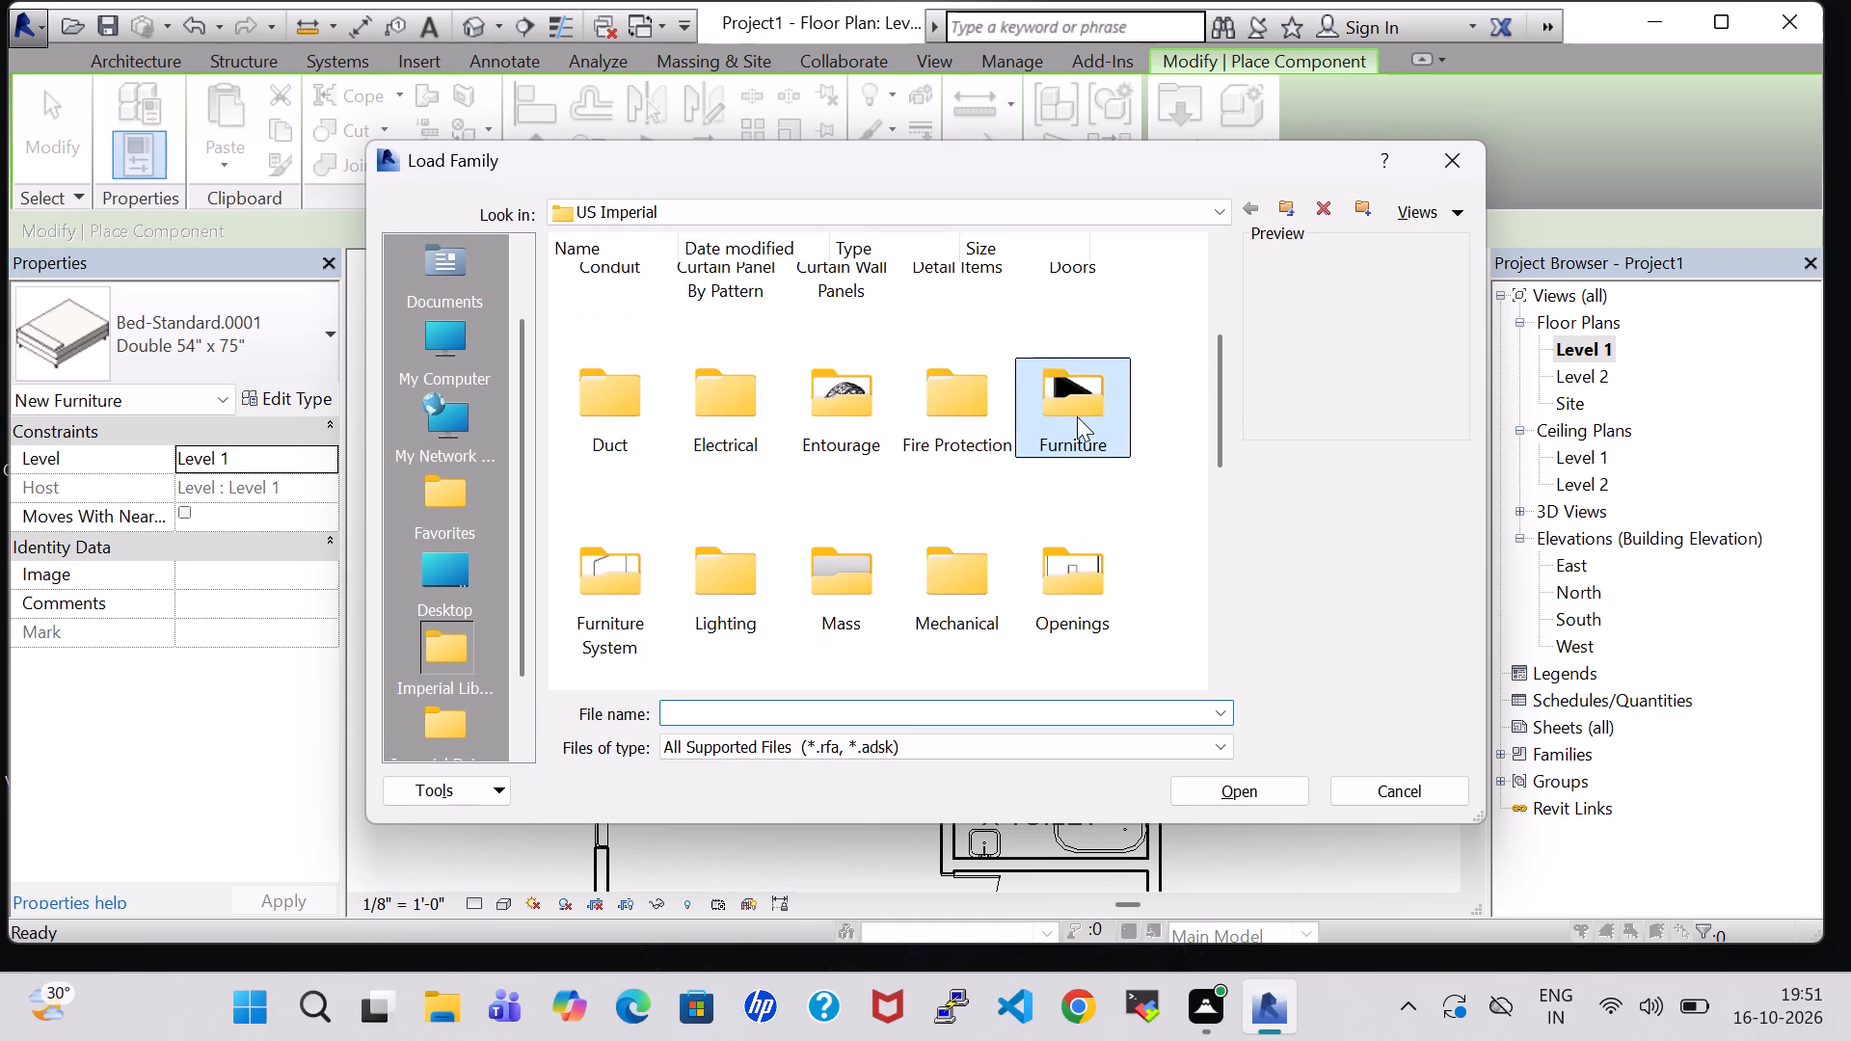
click(1016, 323)
double_click(965, 321)
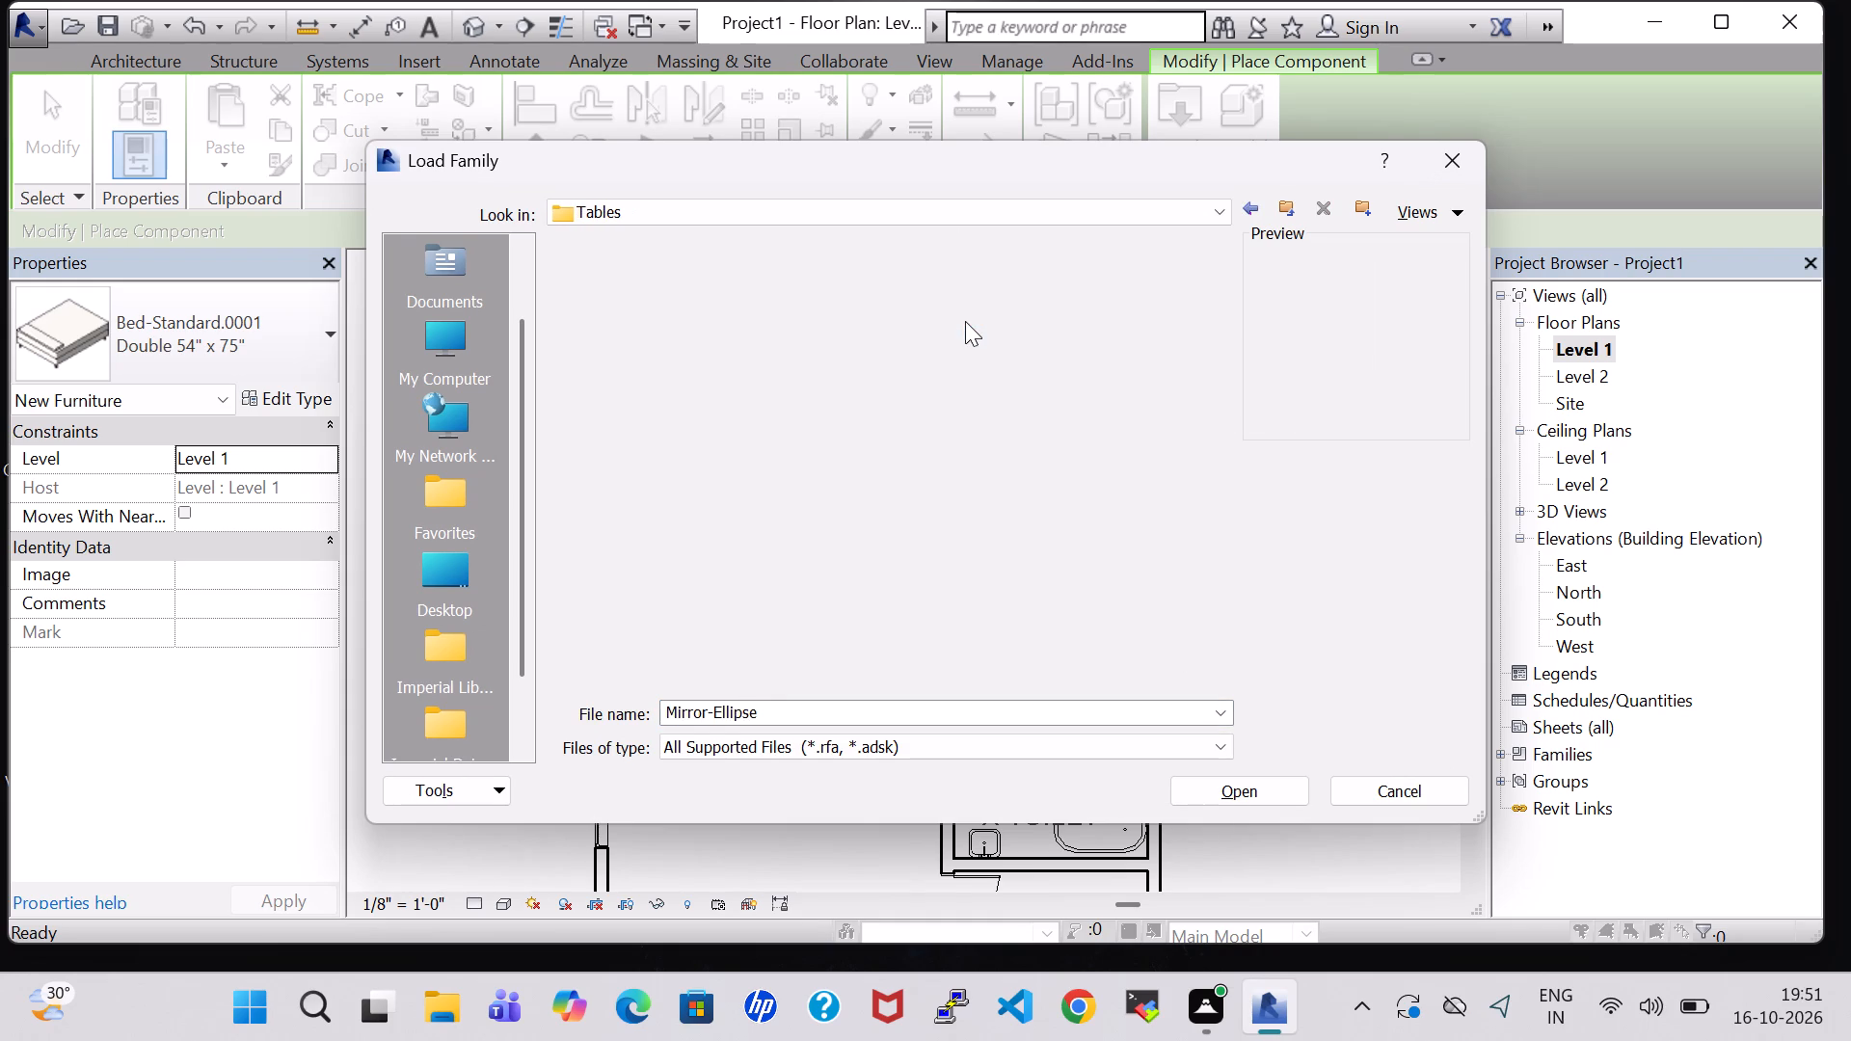
click(956, 474)
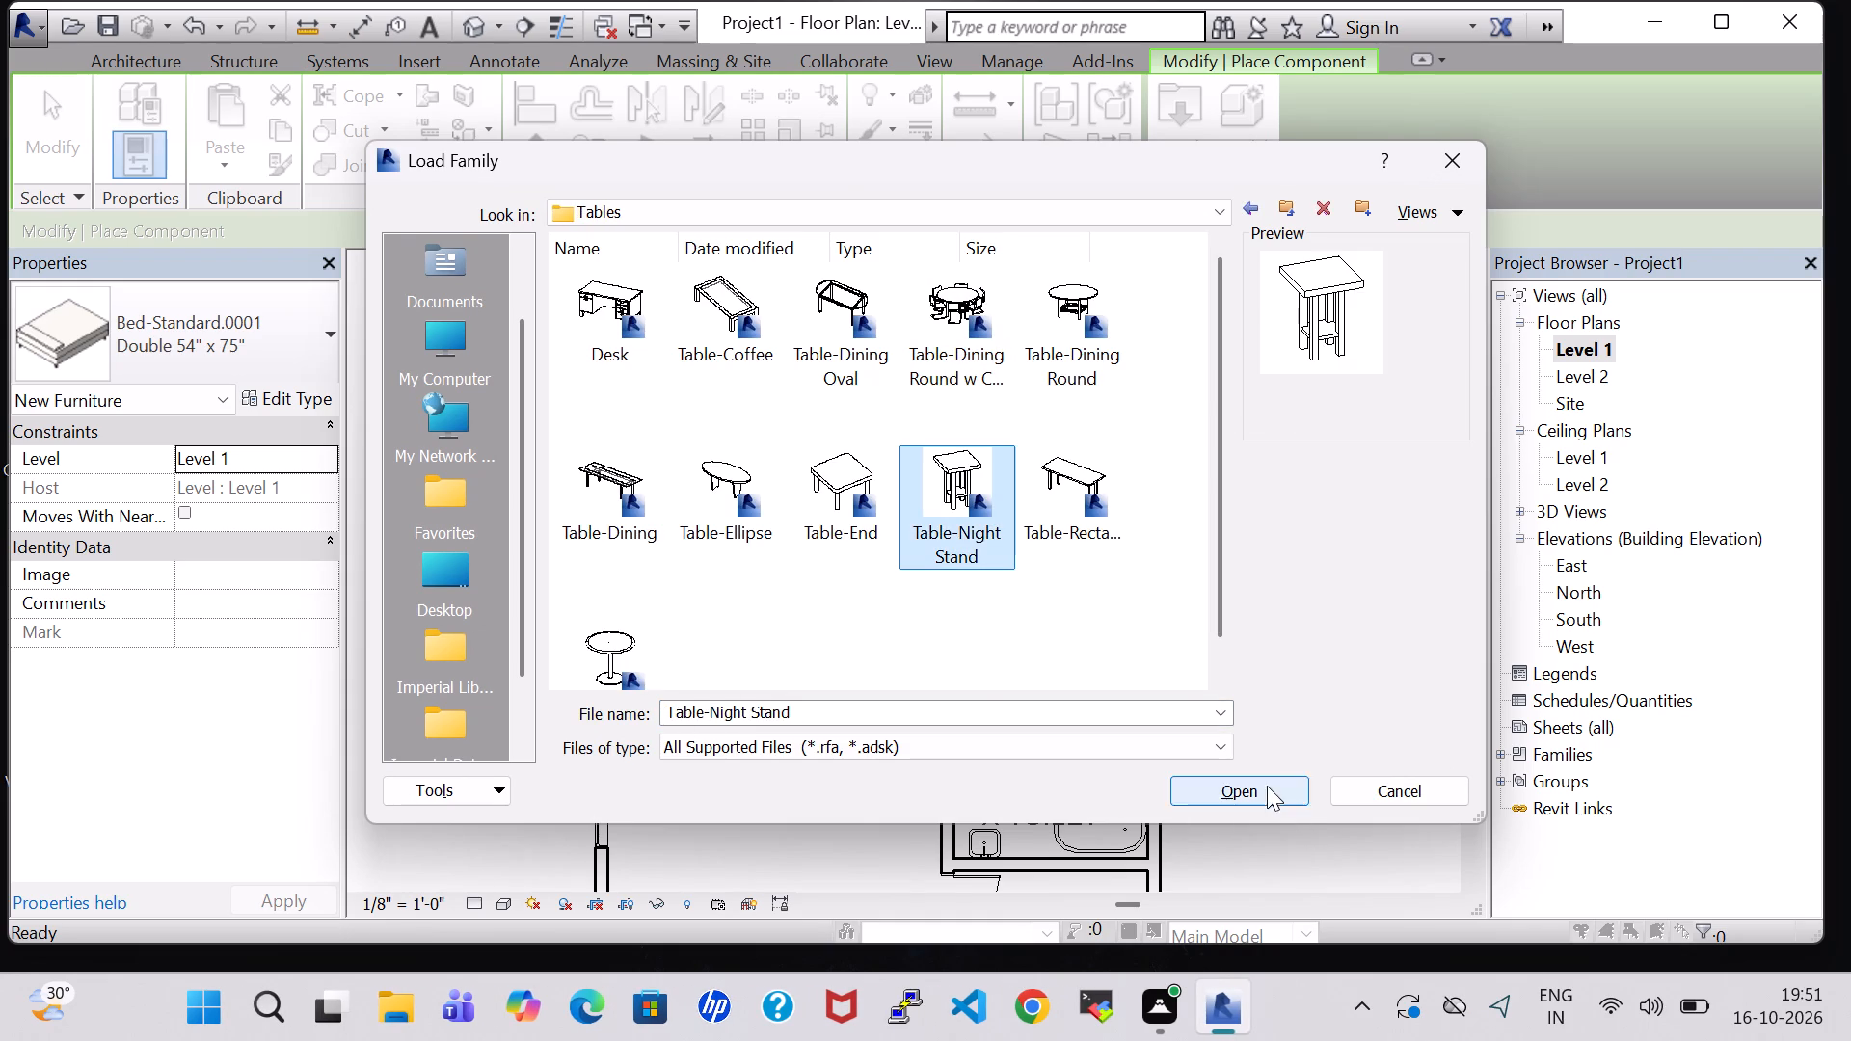
click(1267, 786)
Place two 24" x 24" x 30" night stands in BED ROOM 1 against the exterior side wall, one on each side of the bed's head.
scroll(1182, 466, up, 4)
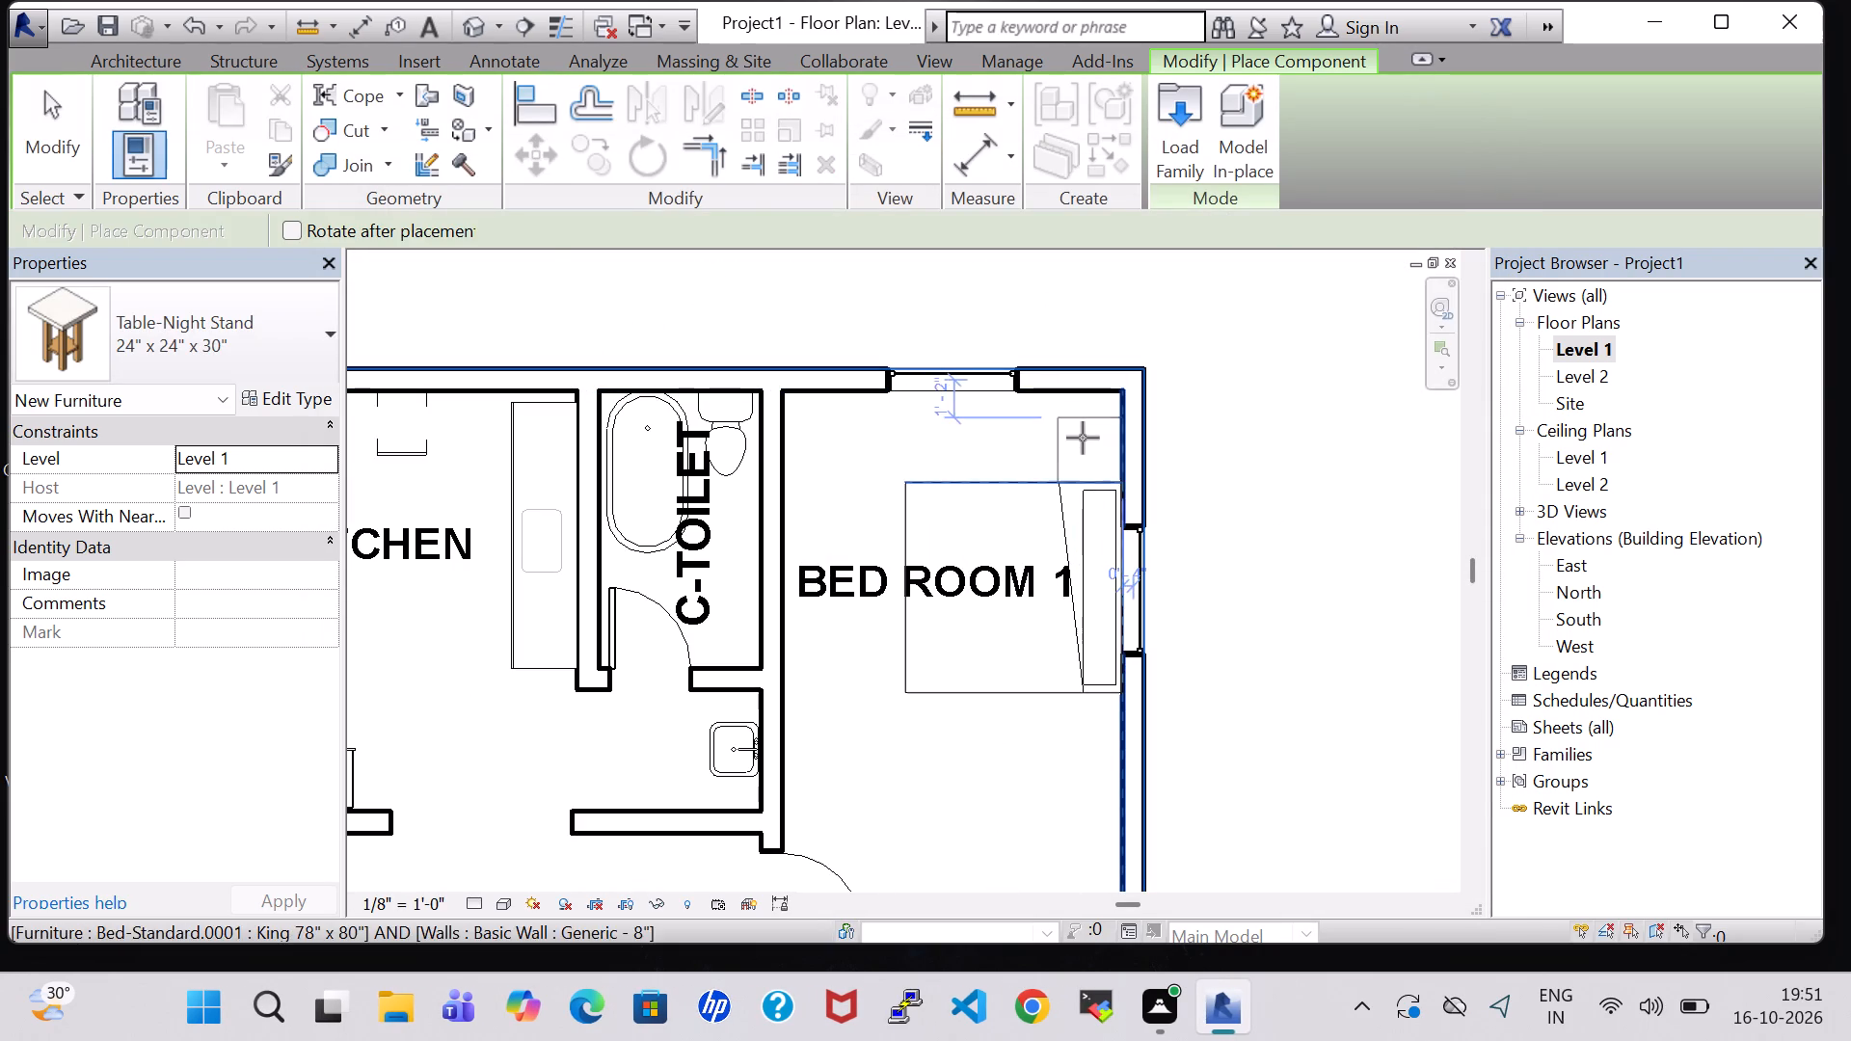
click(1083, 436)
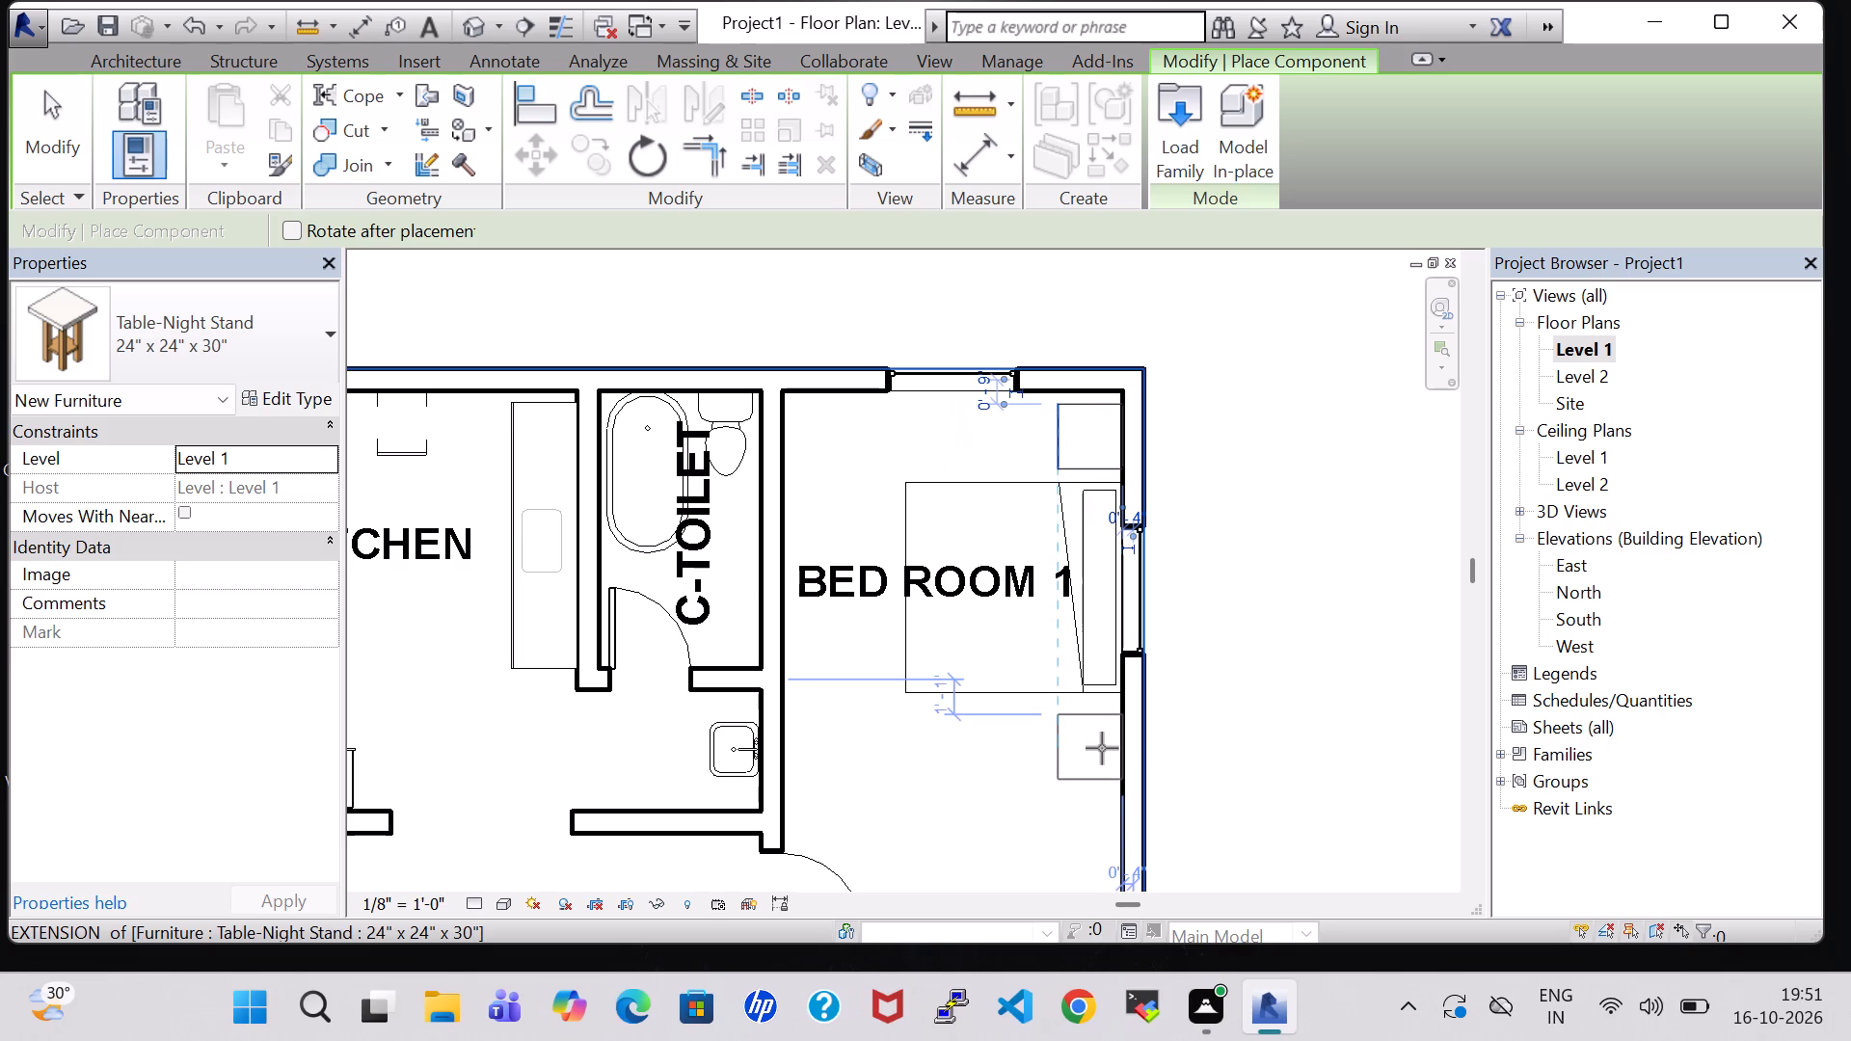
click(1102, 746)
key(Escape)
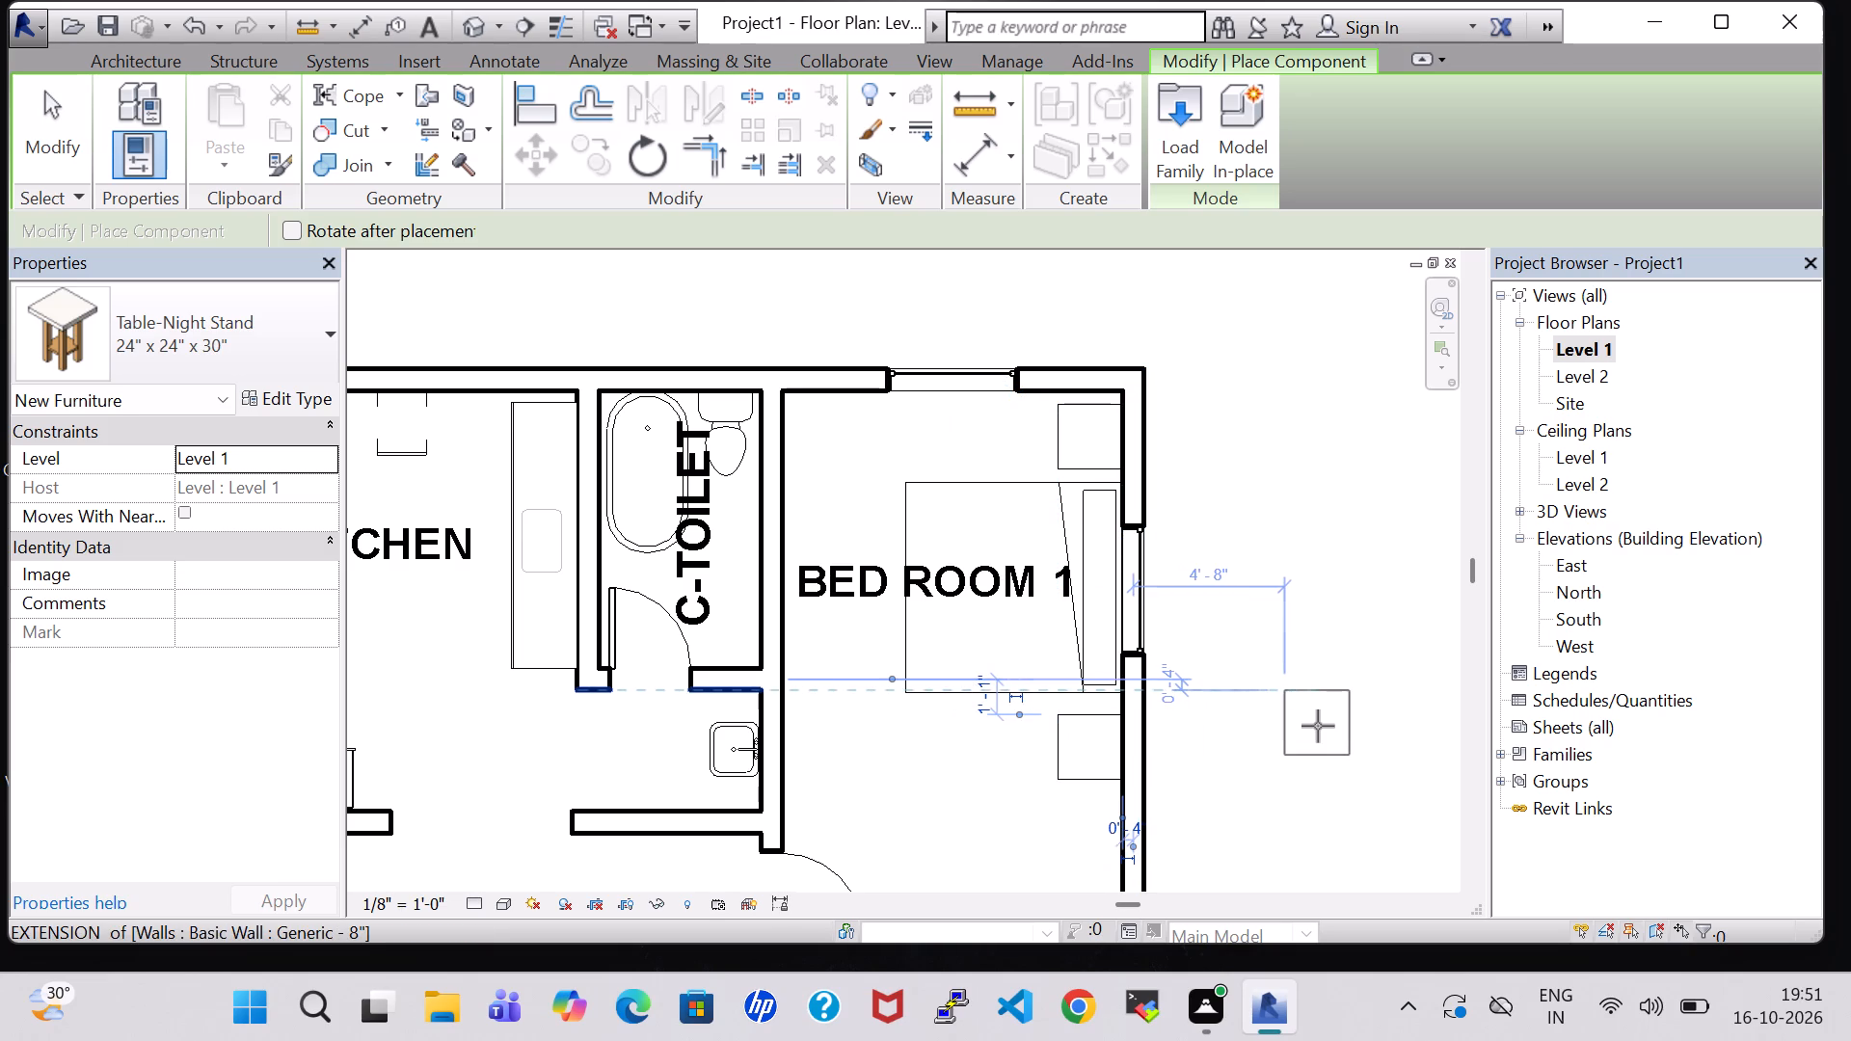
key(Escape)
Place a 24" x 24" x 30" night stand in BED ROOM 2 against the exterior wall, between the bed's head and the A-TOILET wall.
middle_drag(1318, 726, 1082, 213)
middle_drag(1154, 601, 1311, 469)
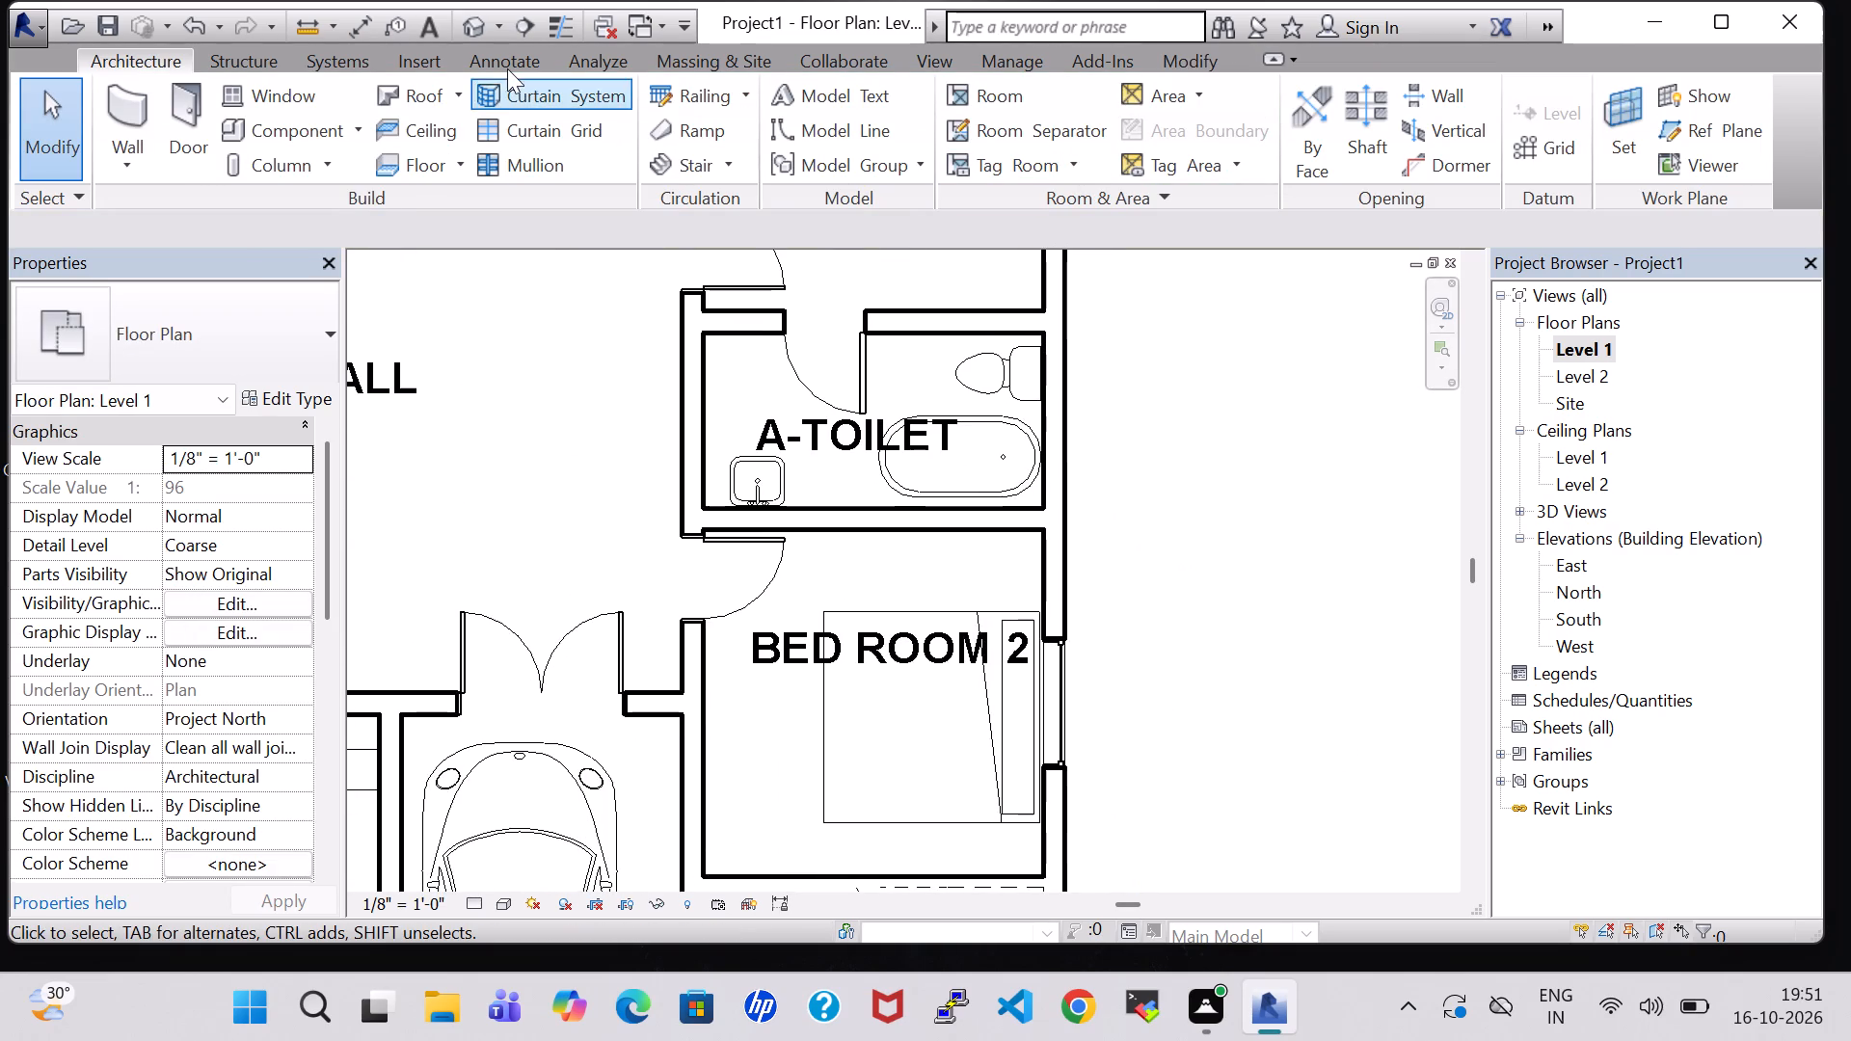
click(243, 133)
scroll(1017, 635, up, 5)
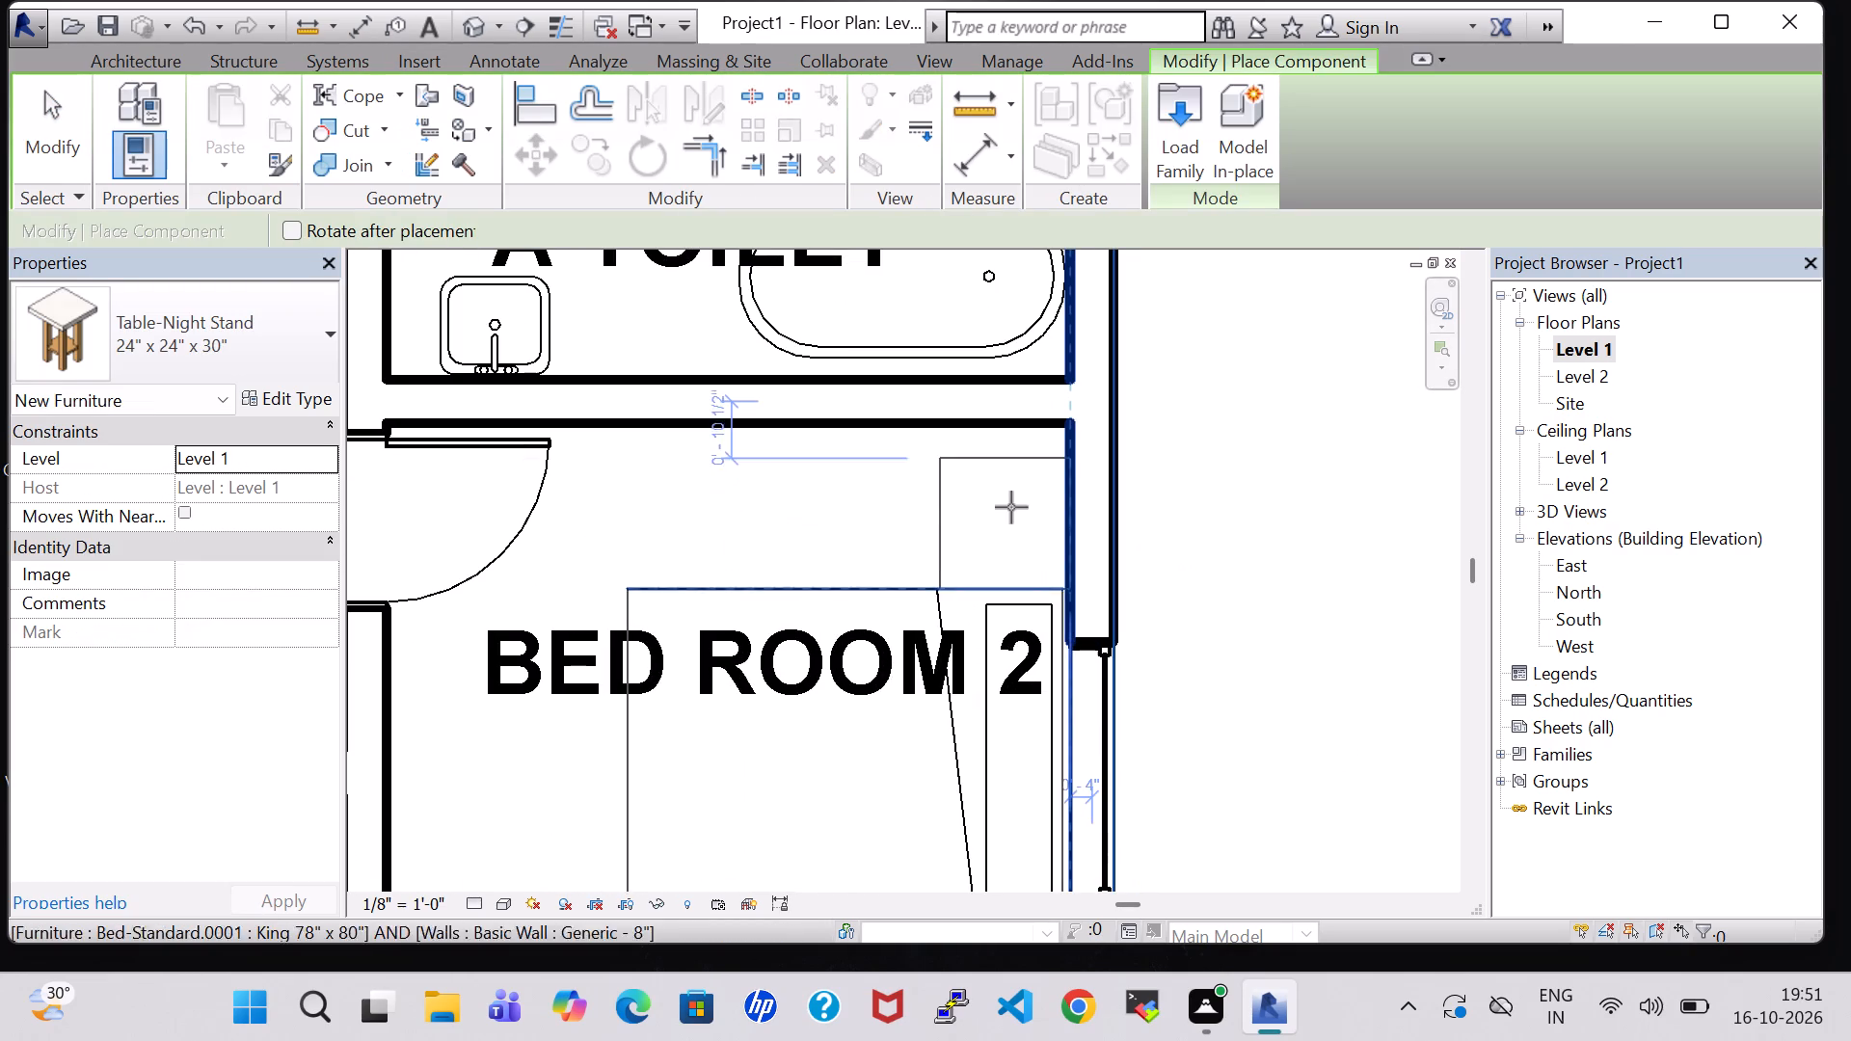
click(1011, 505)
middle_drag(1240, 579, 1171, 395)
scroll(1171, 395, down, 1)
middle_drag(1211, 543, 1267, 436)
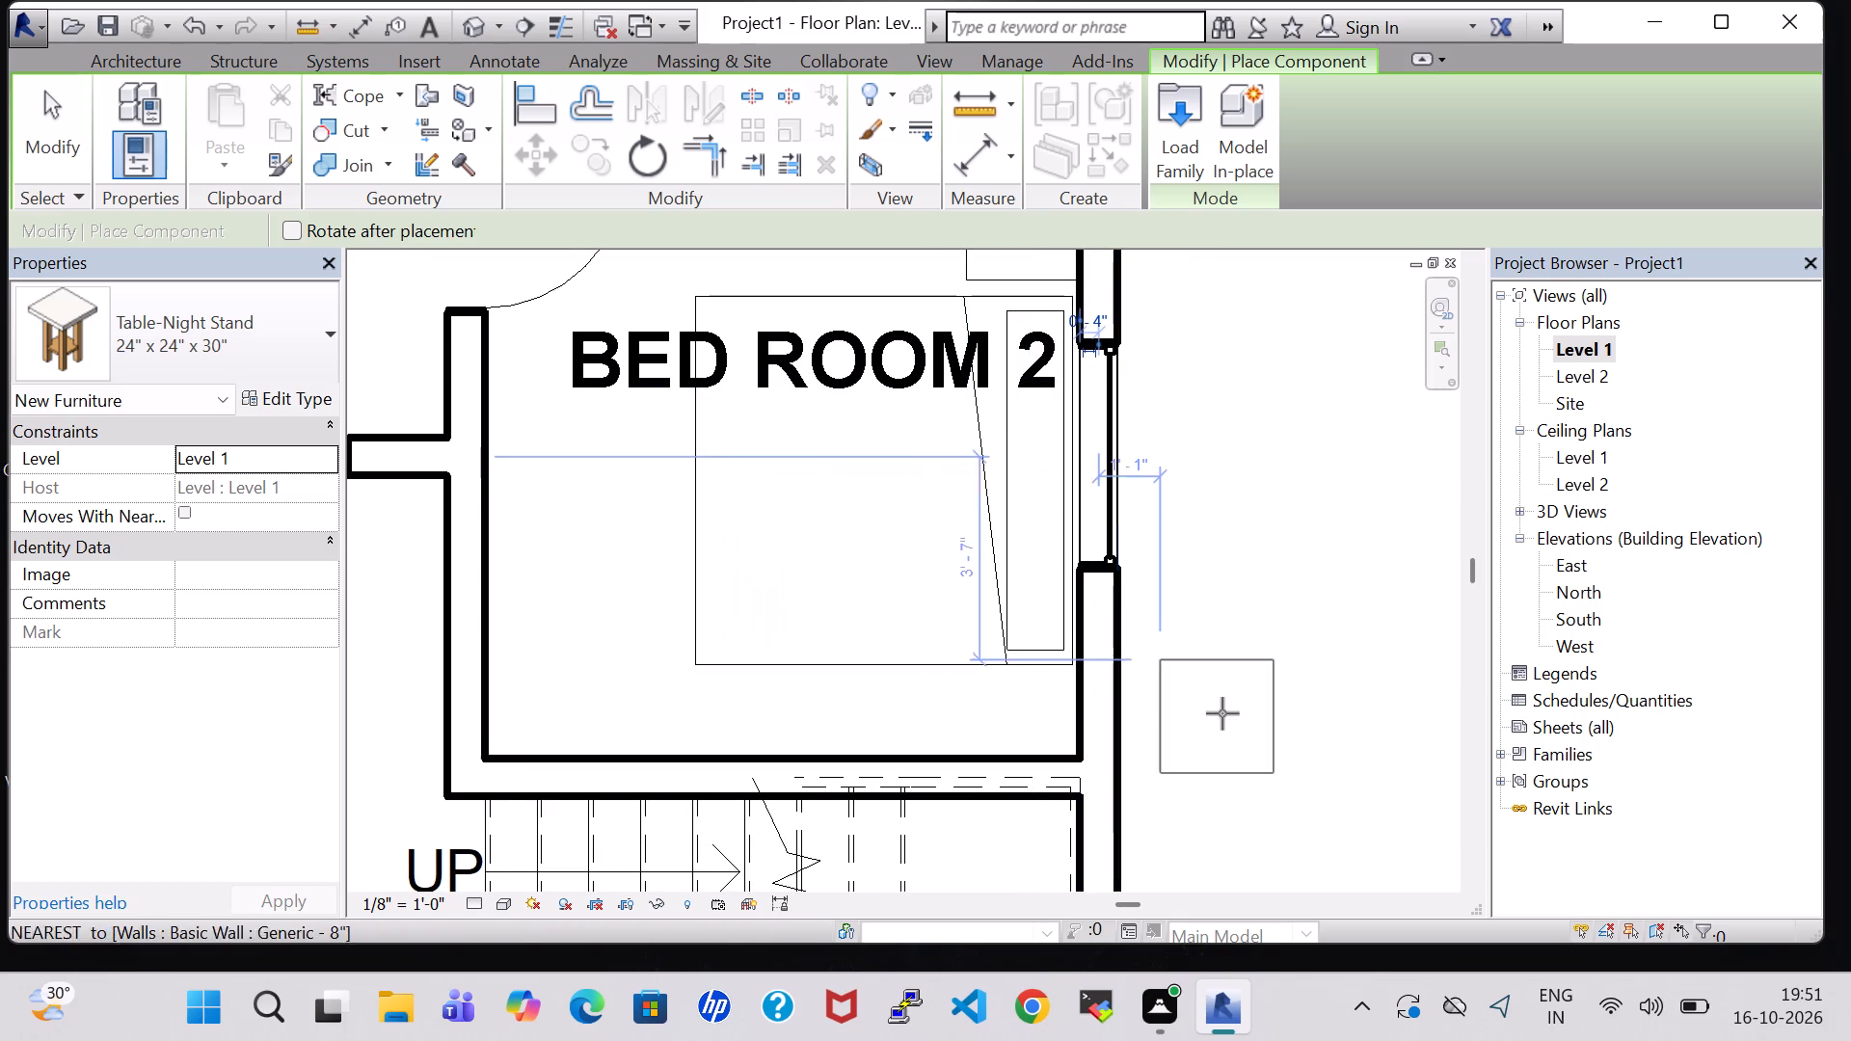
key(Escape)
key(Escape)
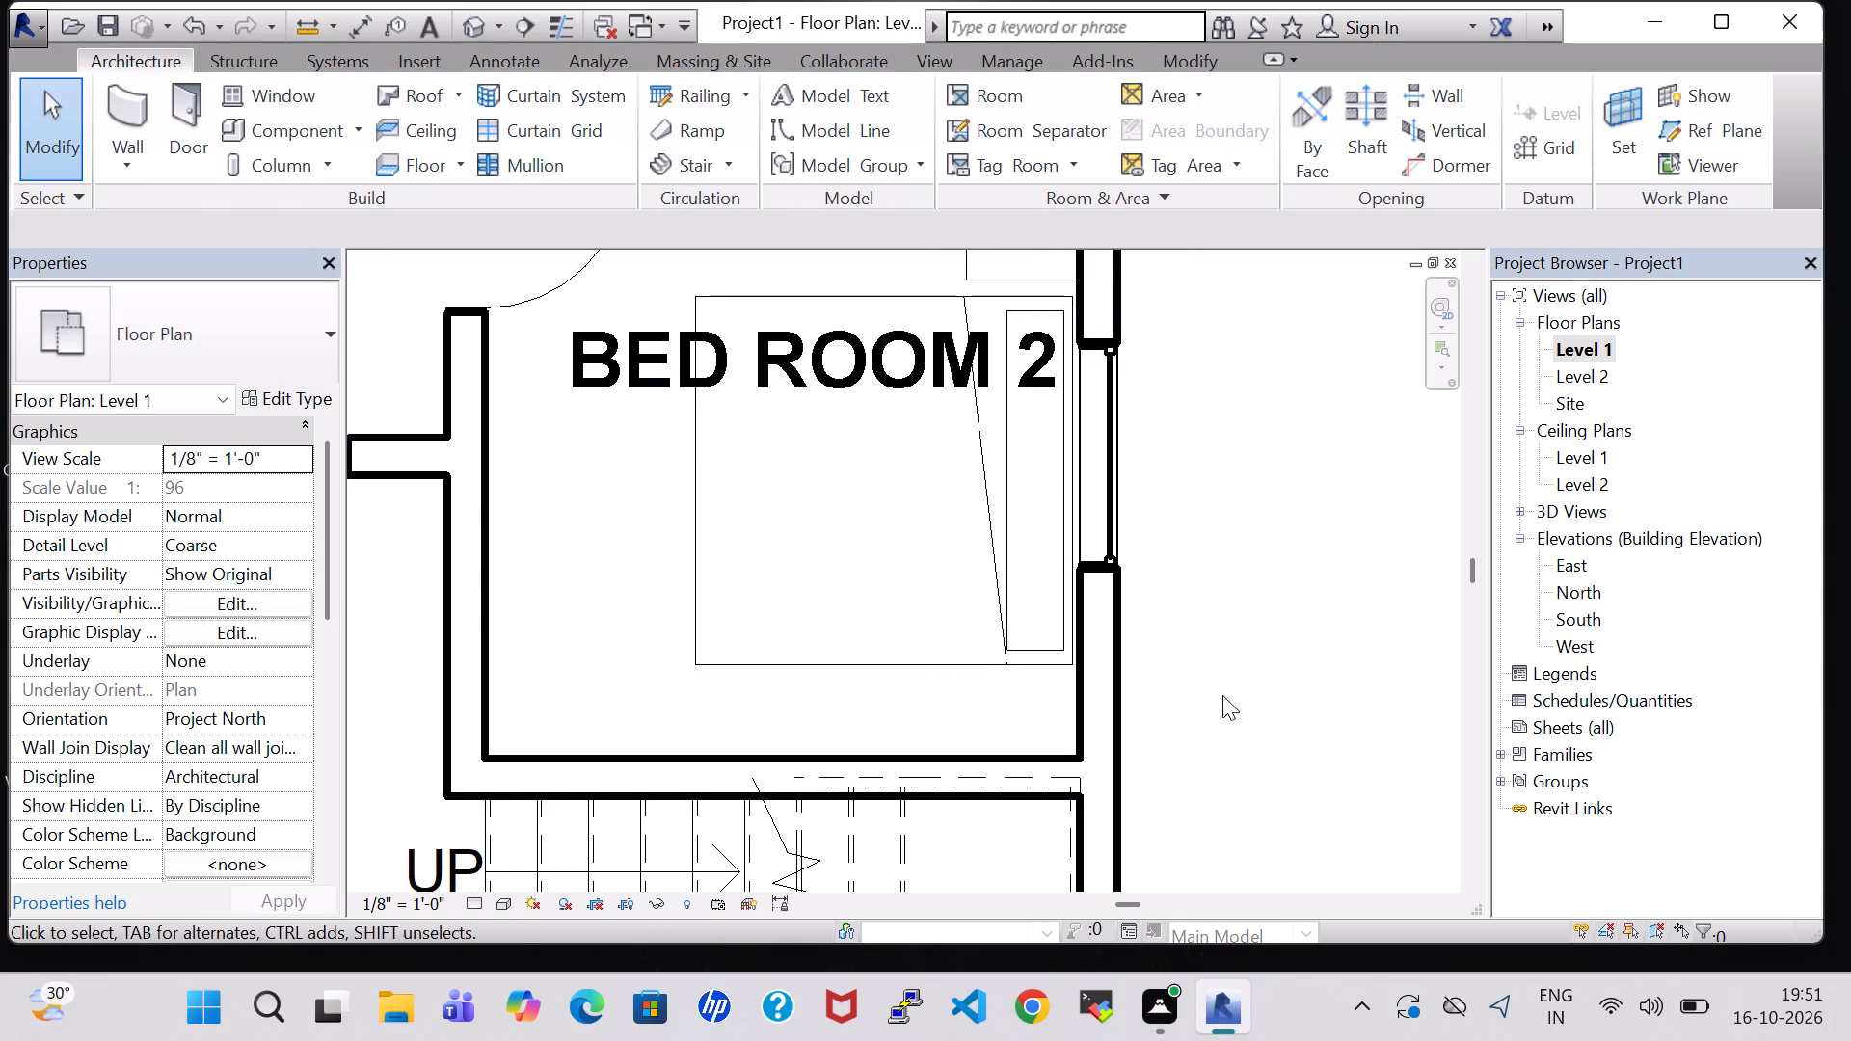
Nudge the BED ROOM 2 bed toward A-TOILET, to about 2' 2" from the staircase wall.
click(914, 294)
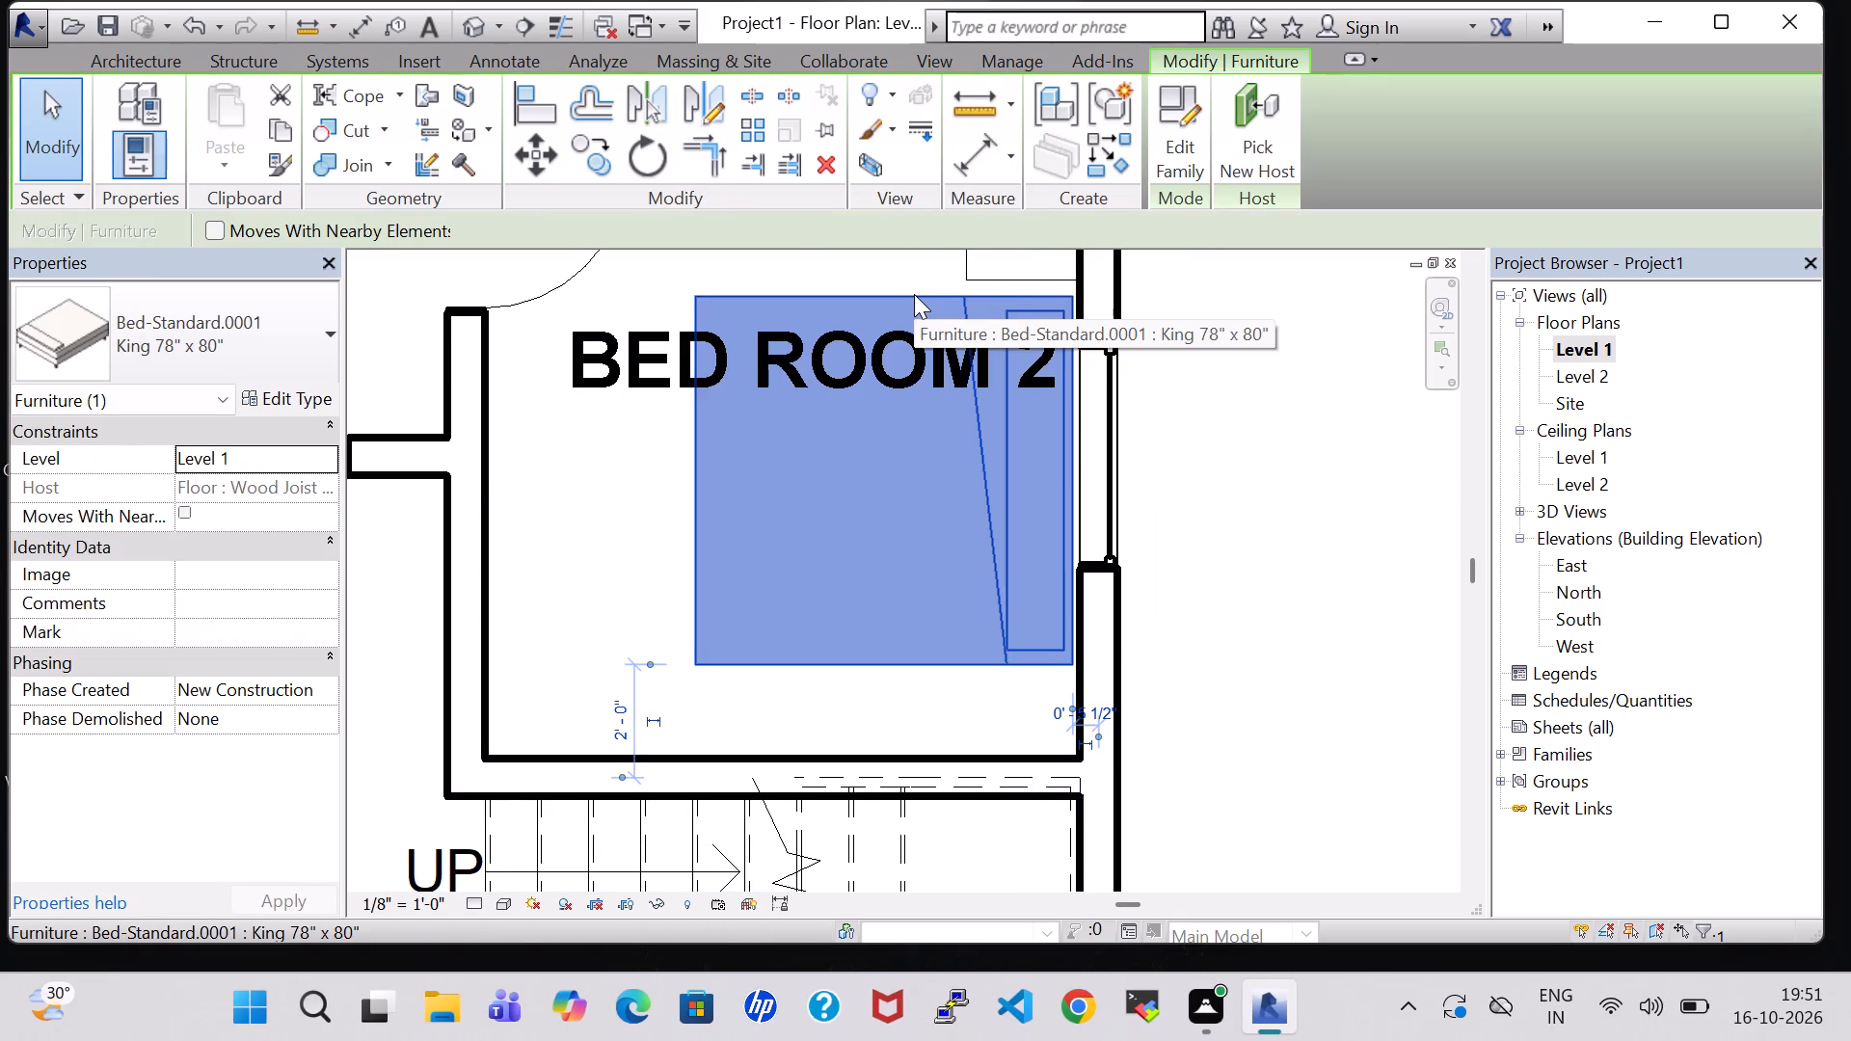
key(Up)
key(Up)
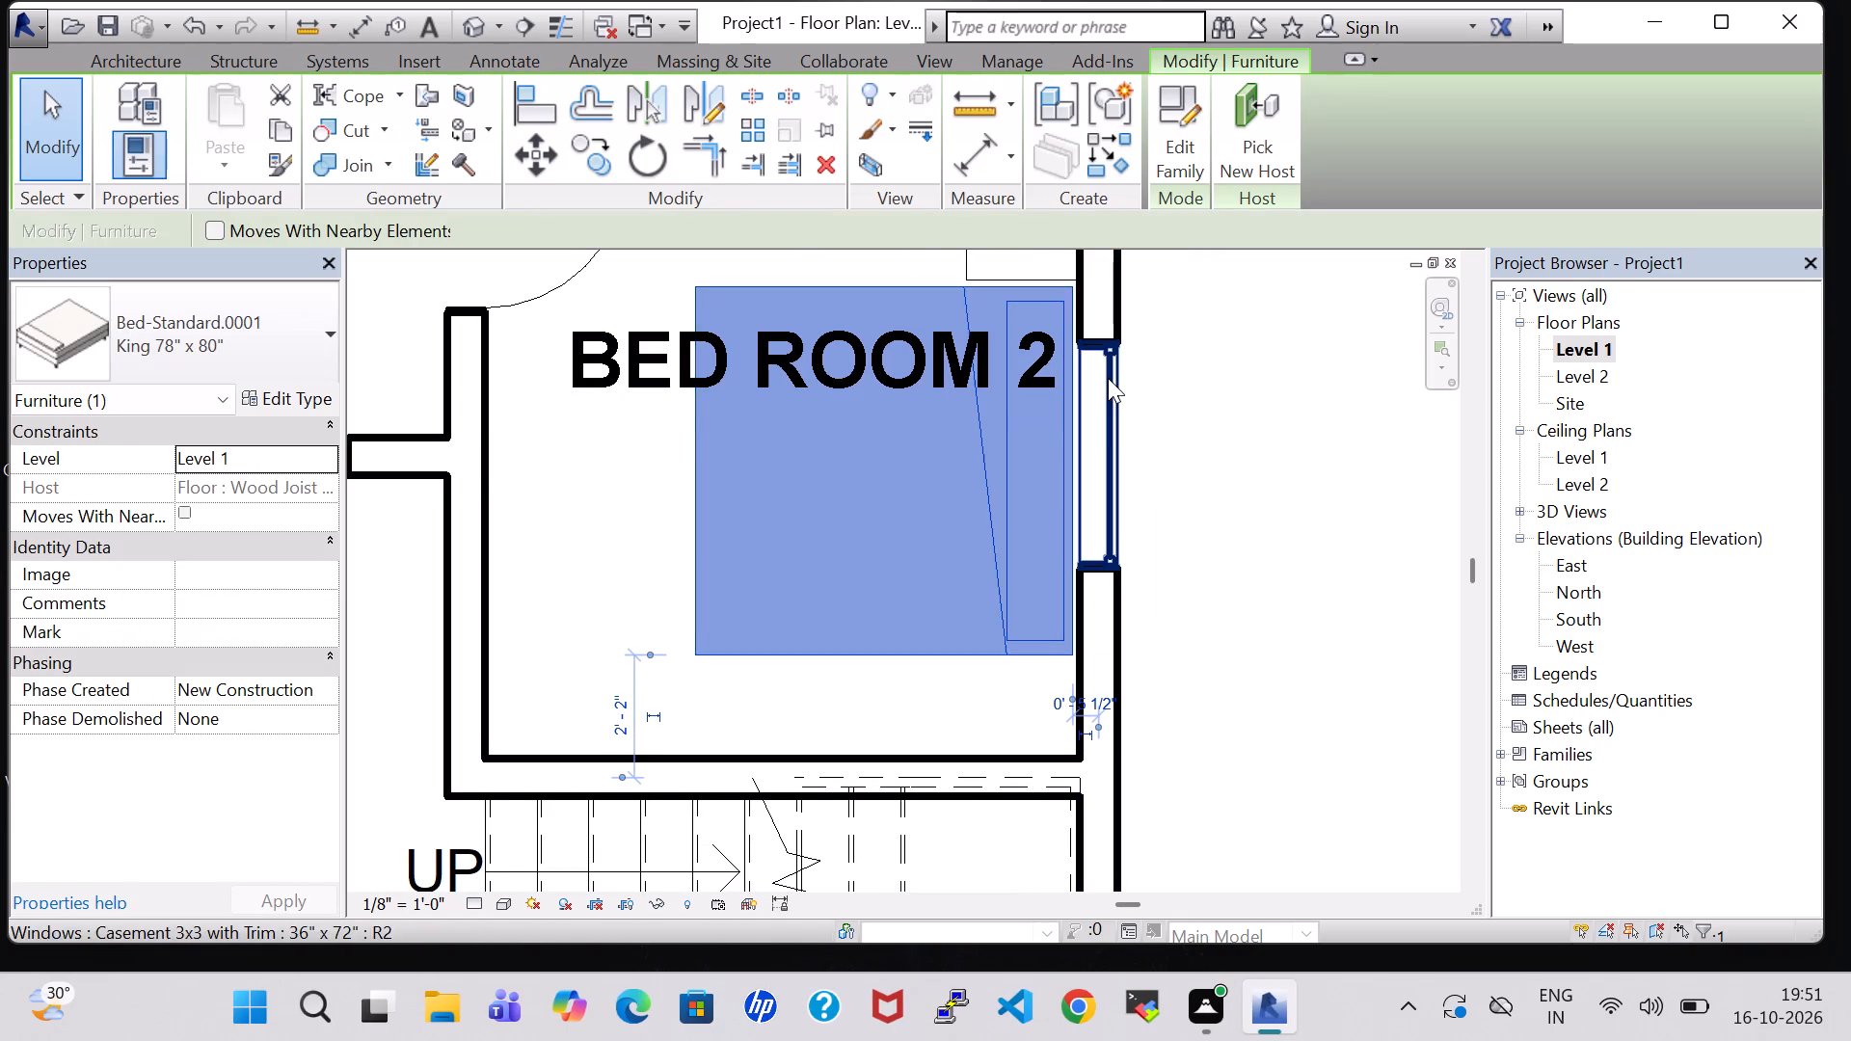
click(1108, 378)
click(1295, 496)
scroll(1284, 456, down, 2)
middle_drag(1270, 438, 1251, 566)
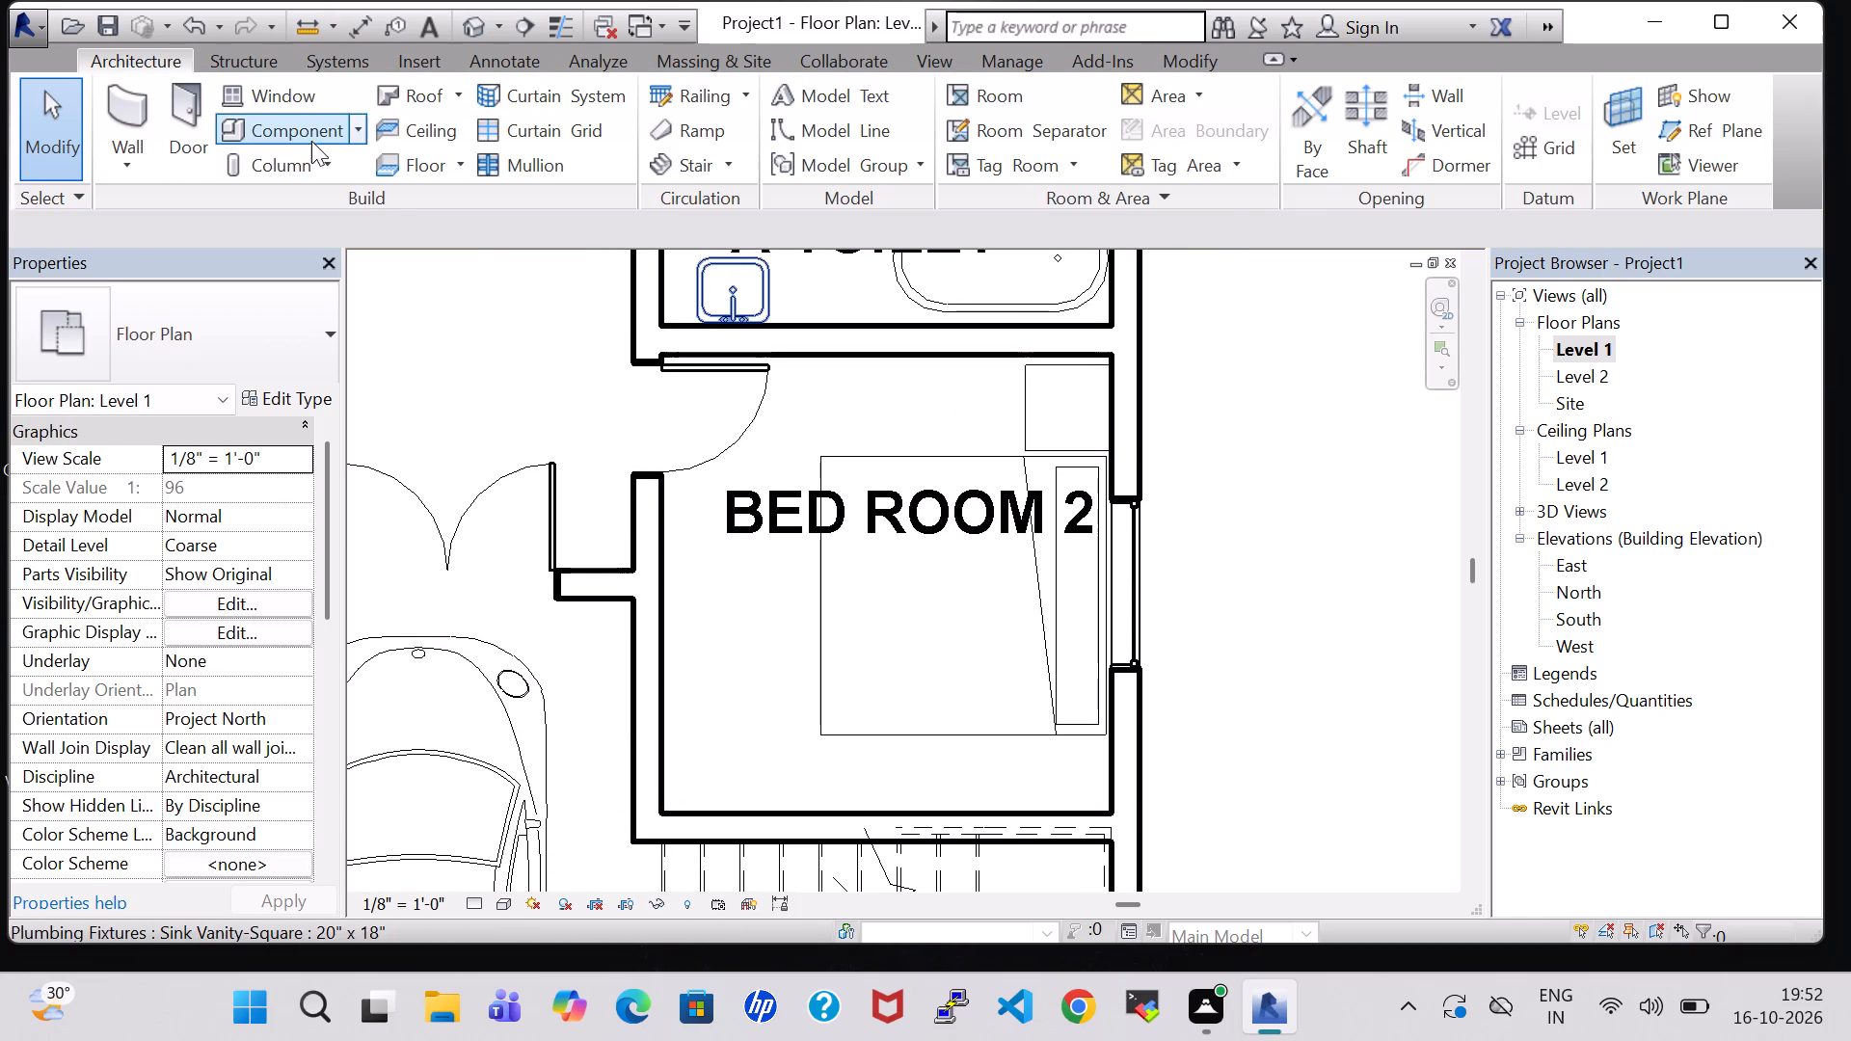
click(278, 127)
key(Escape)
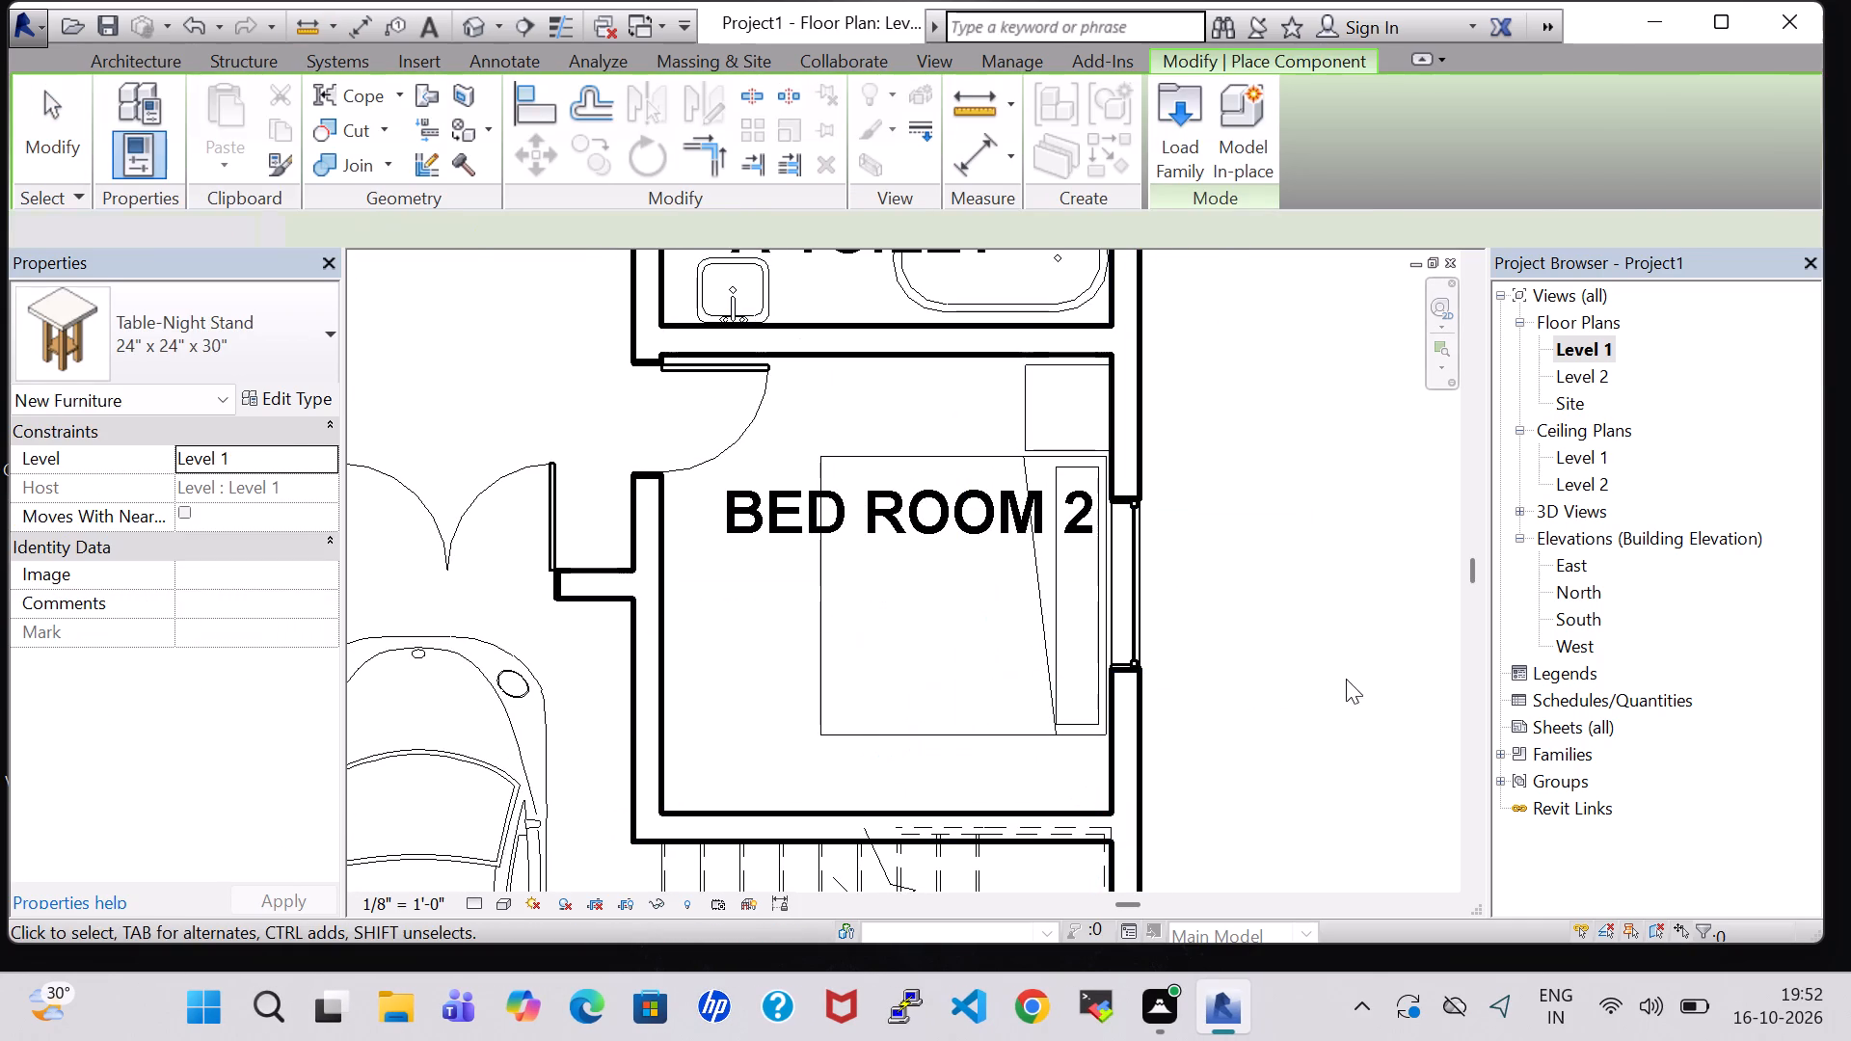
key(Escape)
Browse the Furniture library's Beds and Seating folders, and load the Dresser family from the Storage folder.
scroll(1253, 448, down, 4)
middle_drag(1253, 448, 1192, 642)
scroll(1253, 448, down, 1)
scroll(1227, 539, down, 1)
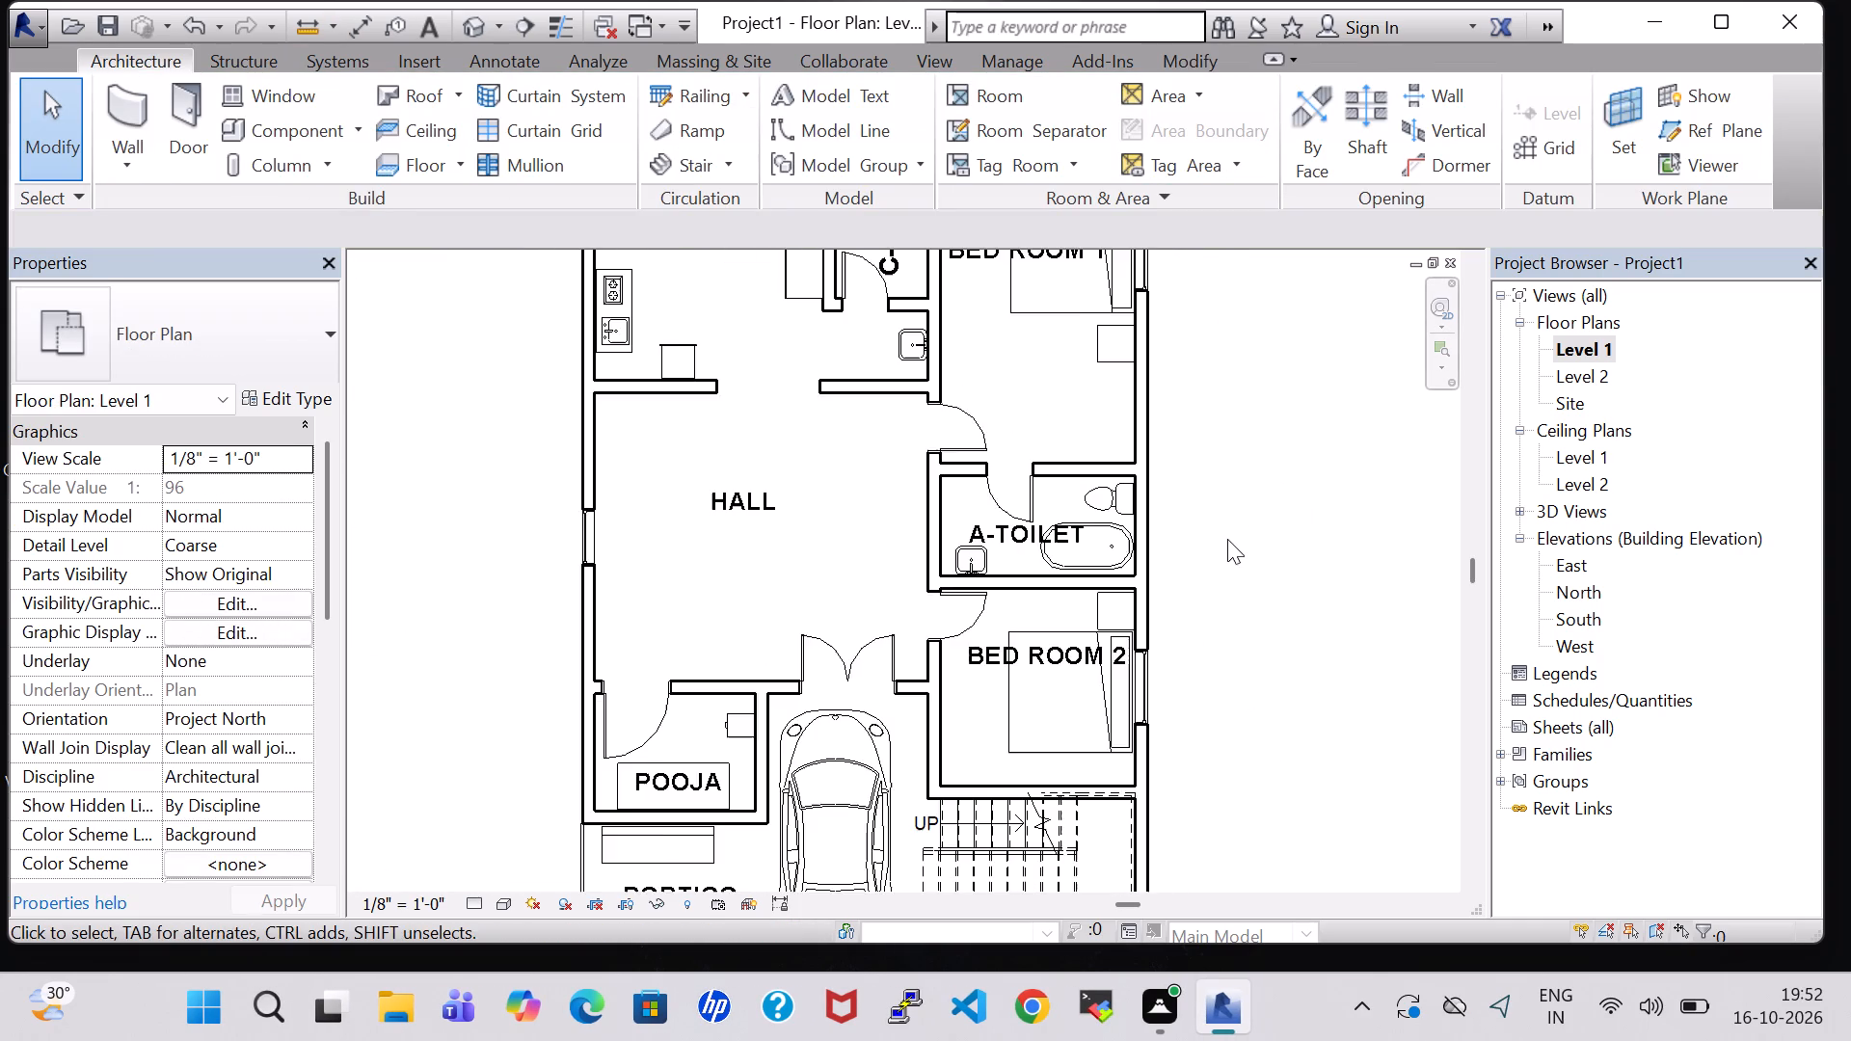
scroll(1227, 539, down, 1)
middle_drag(1223, 489, 1198, 595)
scroll(1223, 489, down, 1)
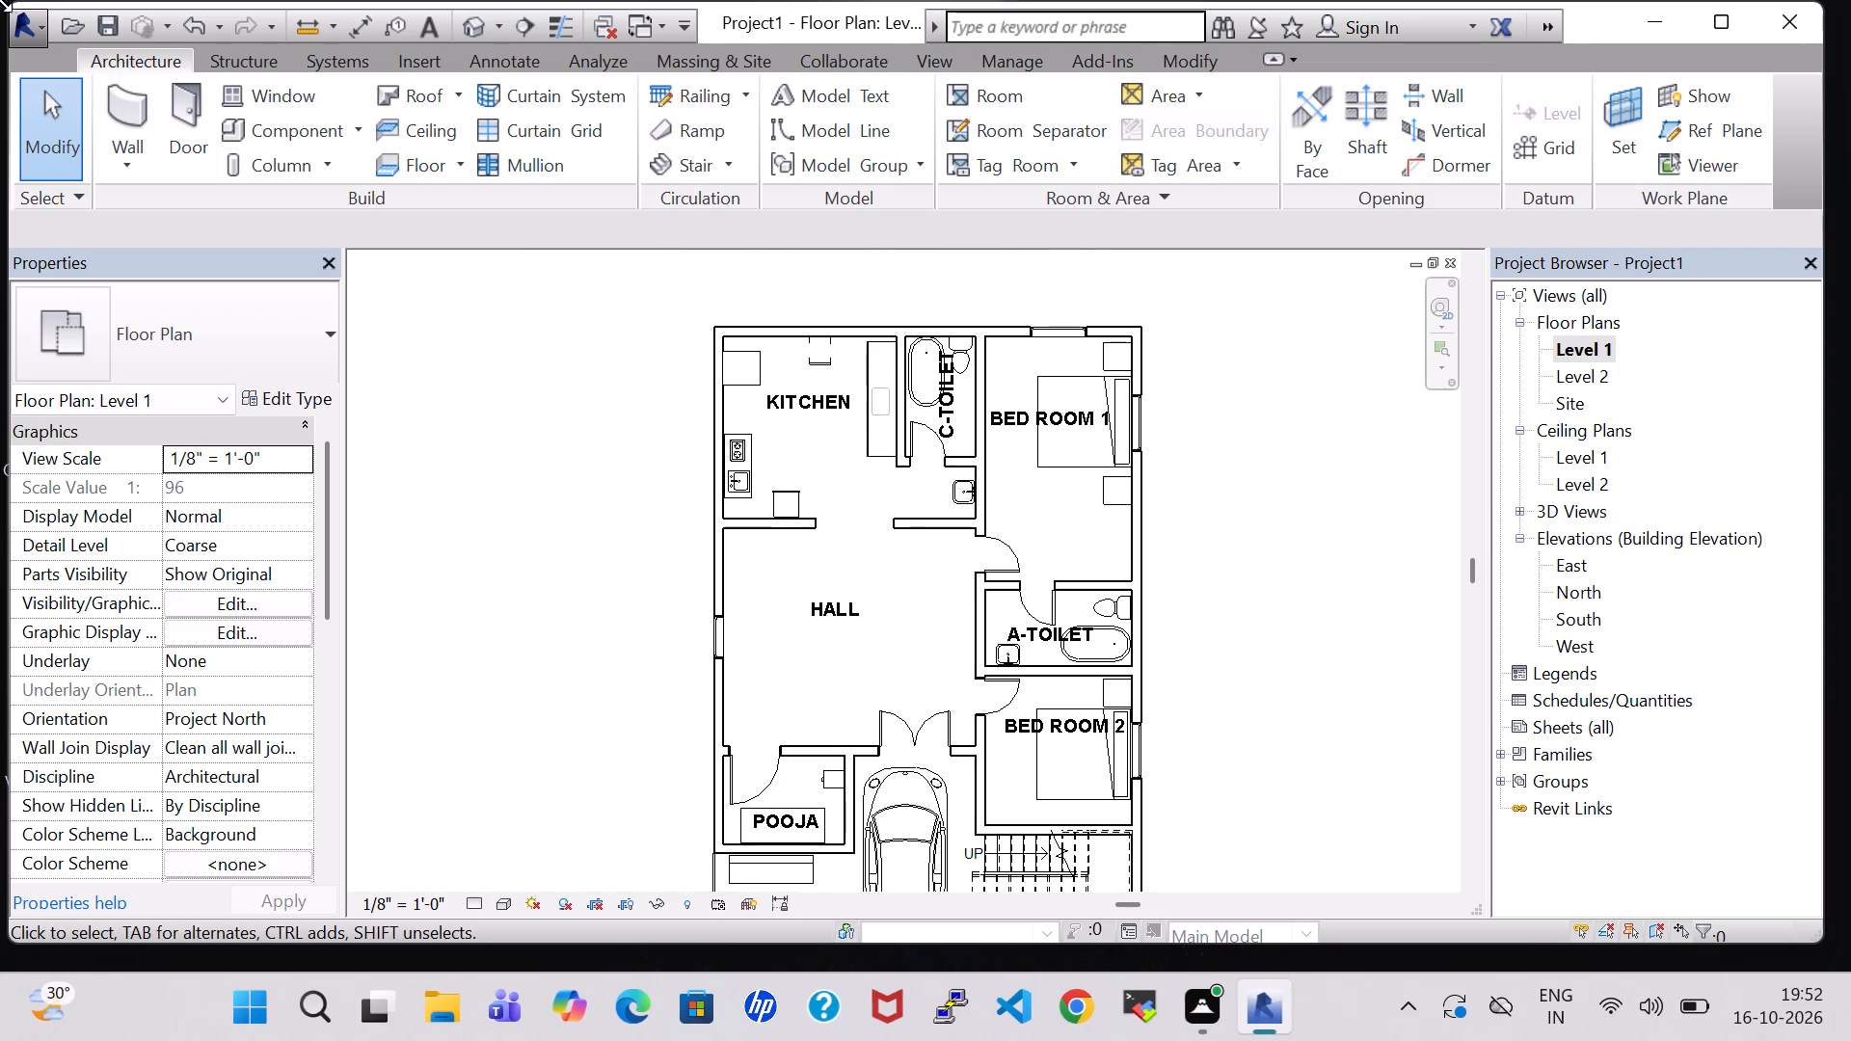
click(285, 131)
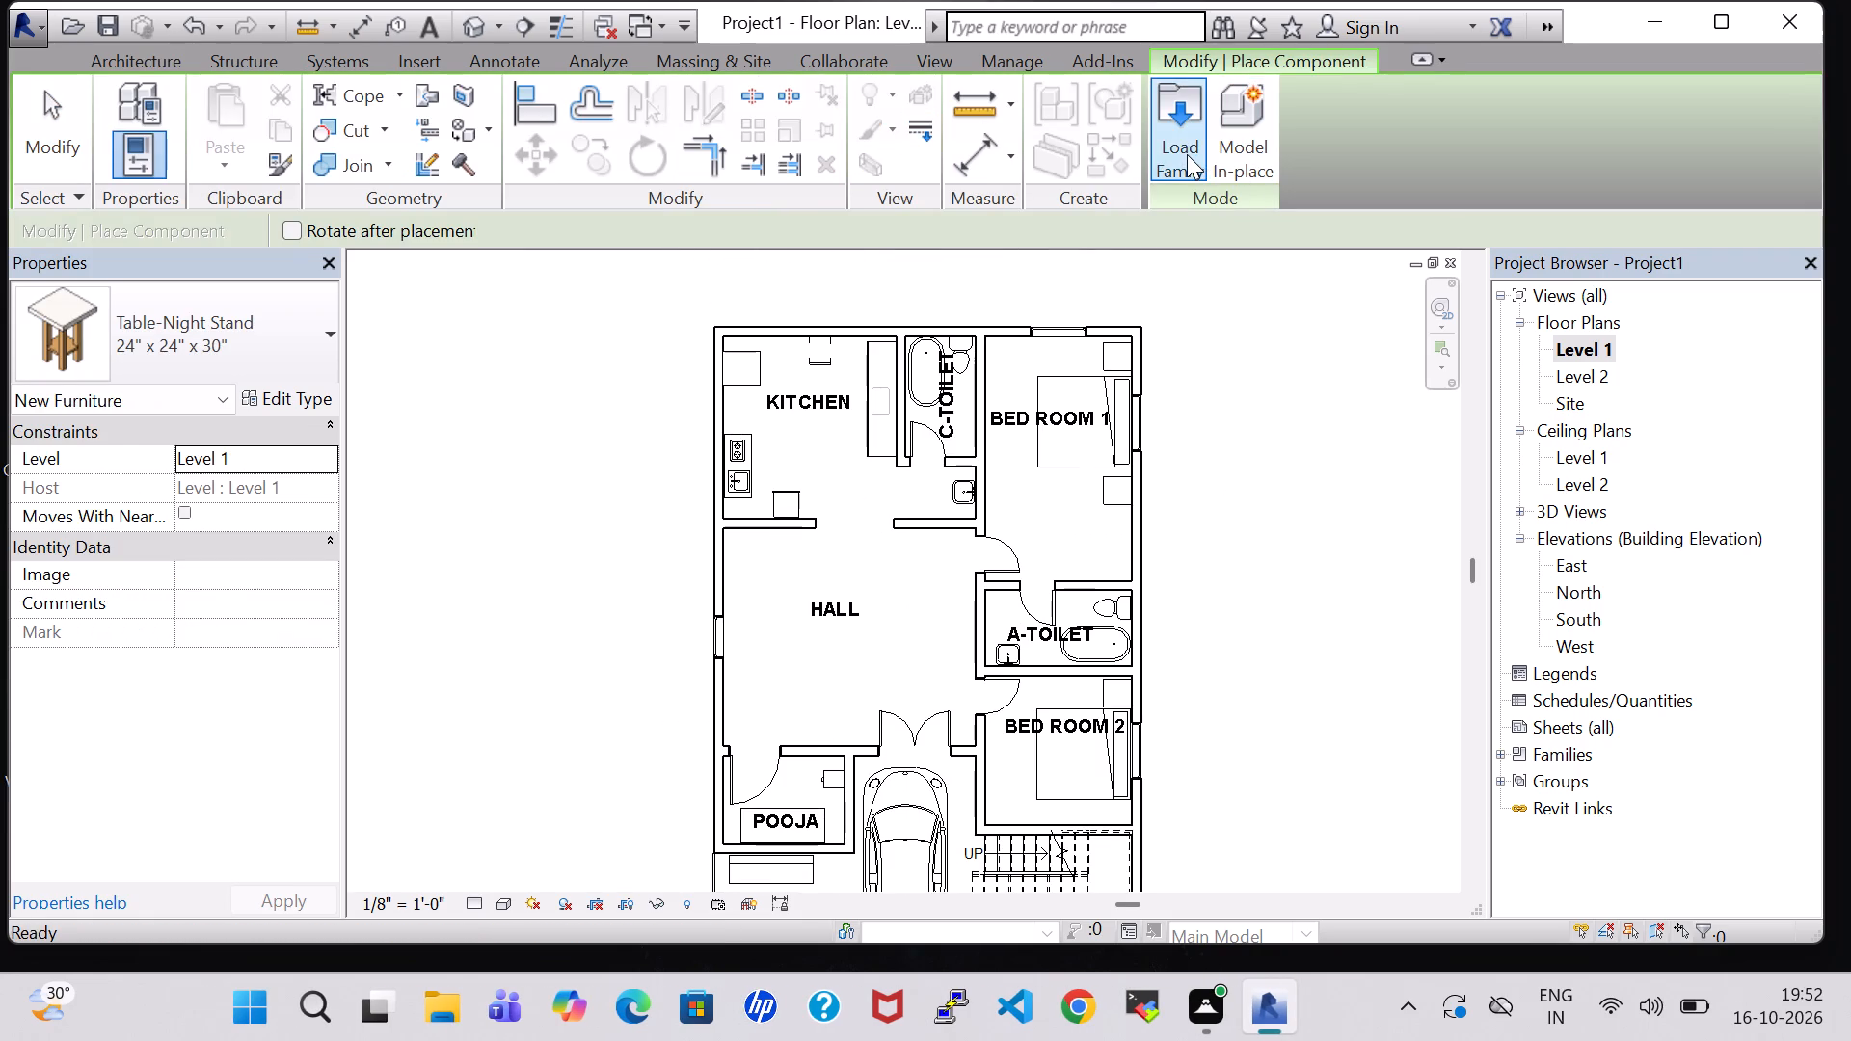
click(1187, 154)
scroll(825, 449, down, 2)
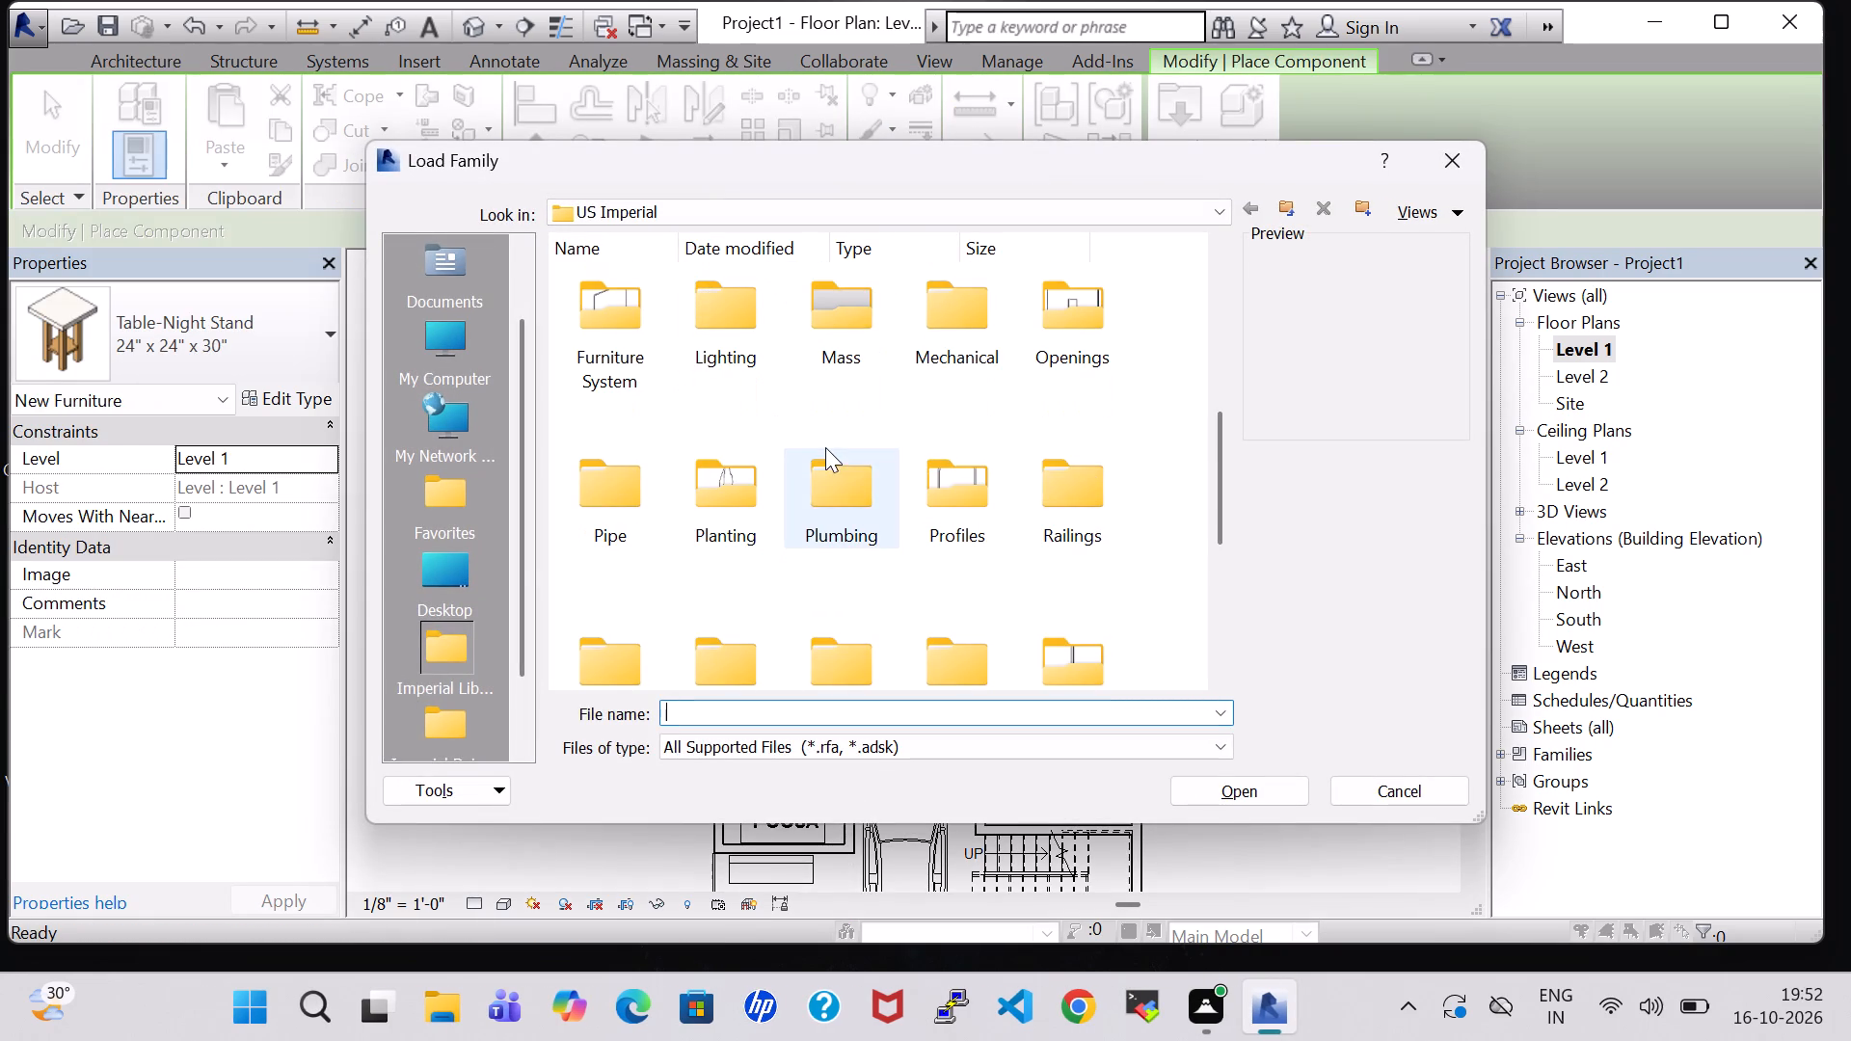
scroll(1010, 378, up, 1)
double_click(1088, 414)
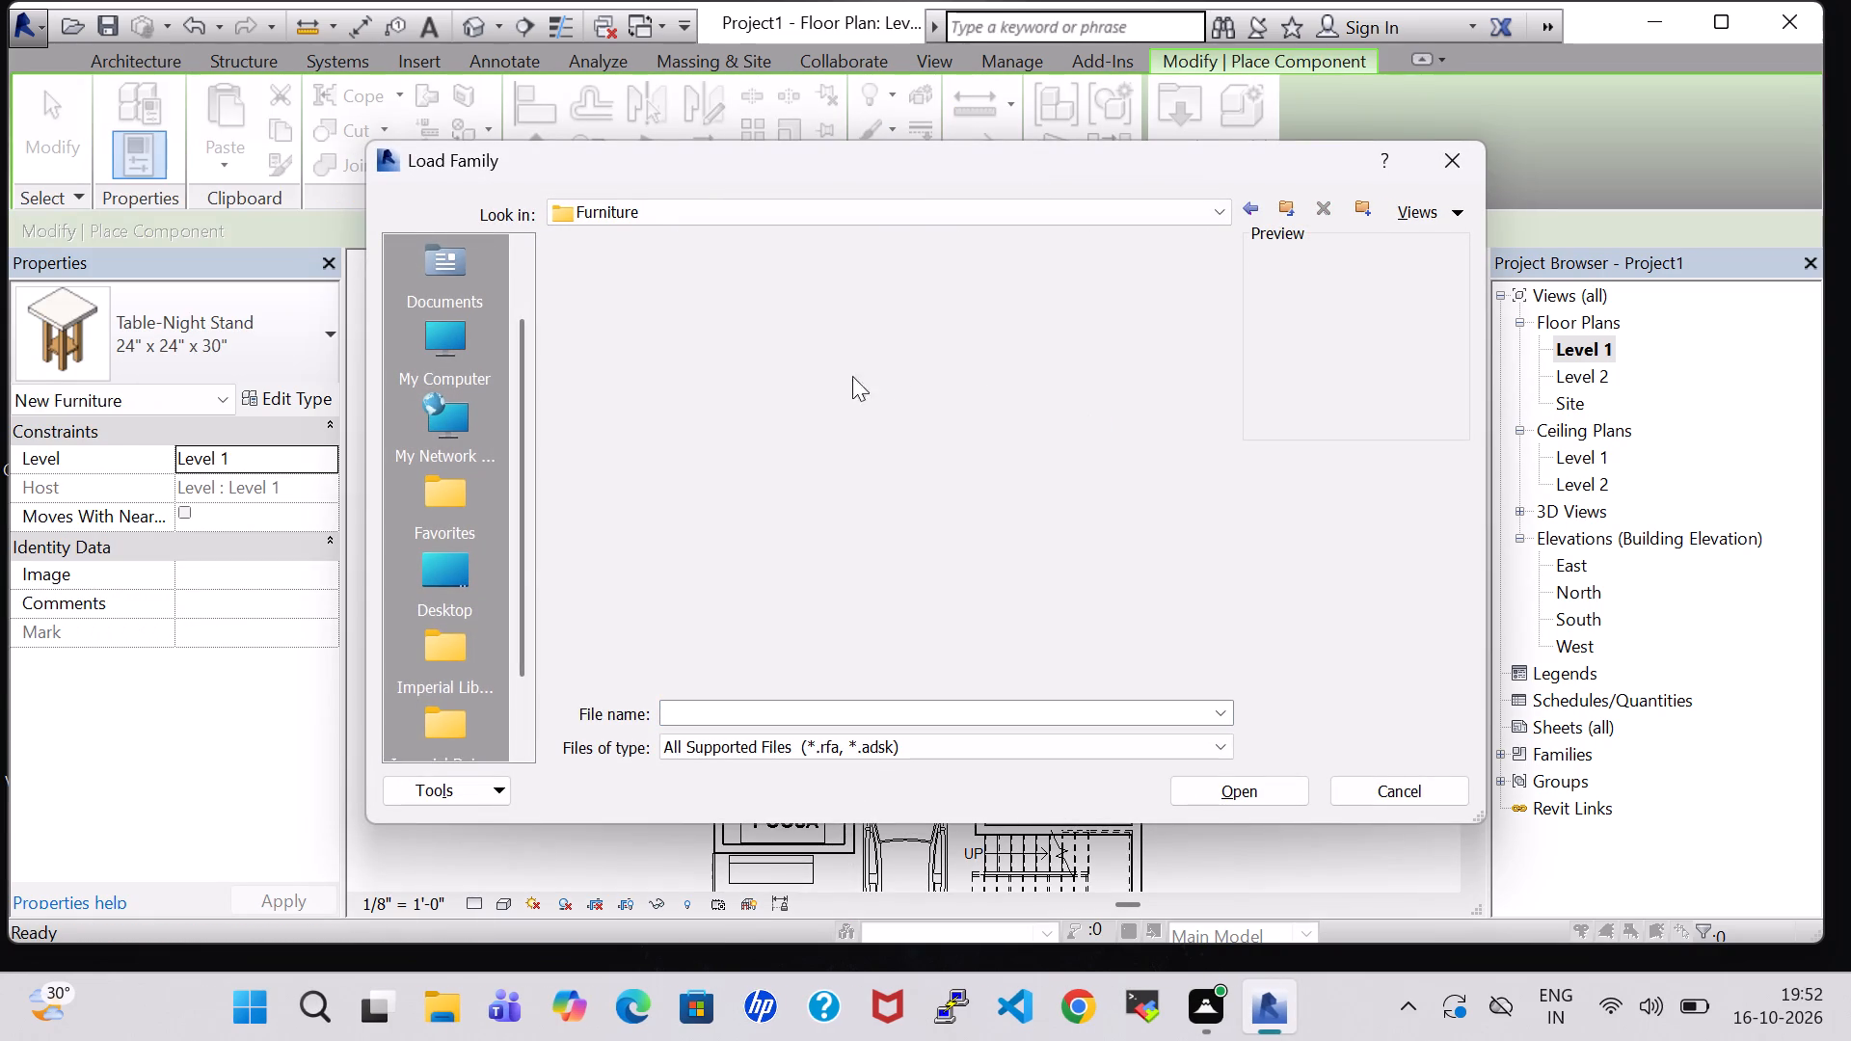
double_click(614, 296)
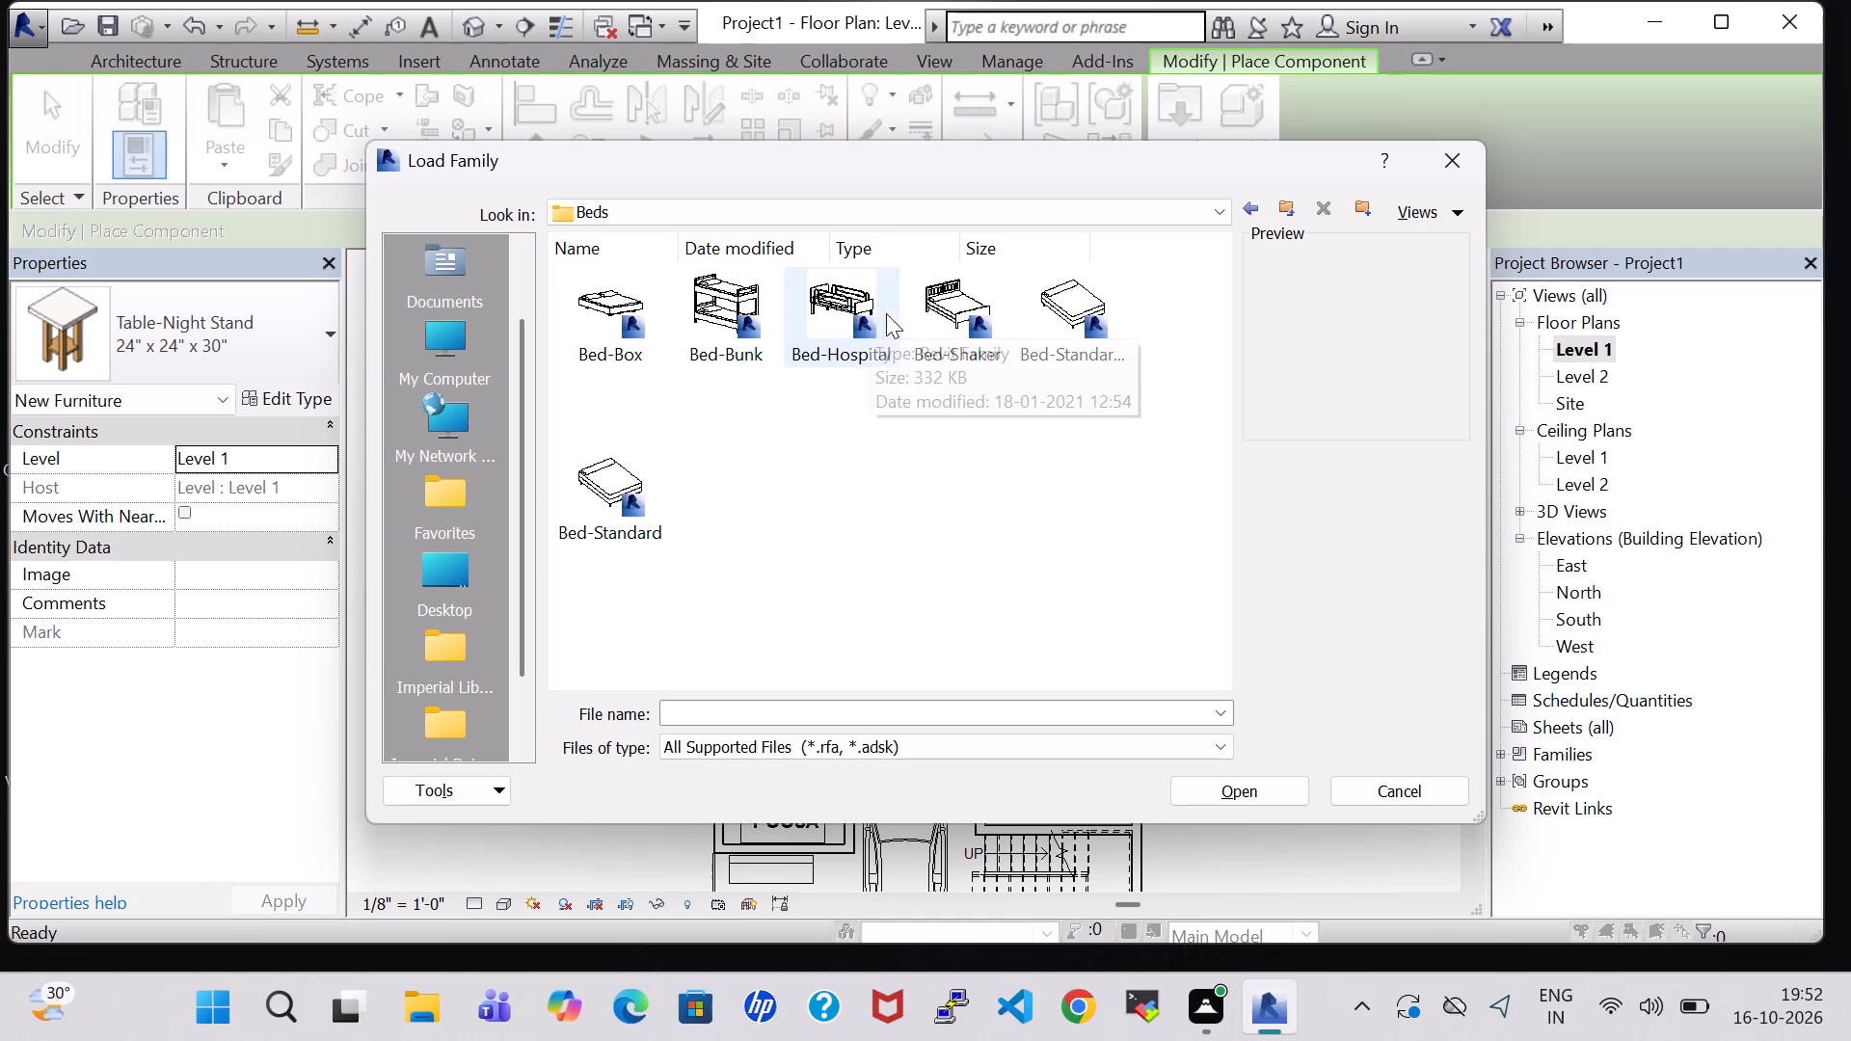
click(1253, 207)
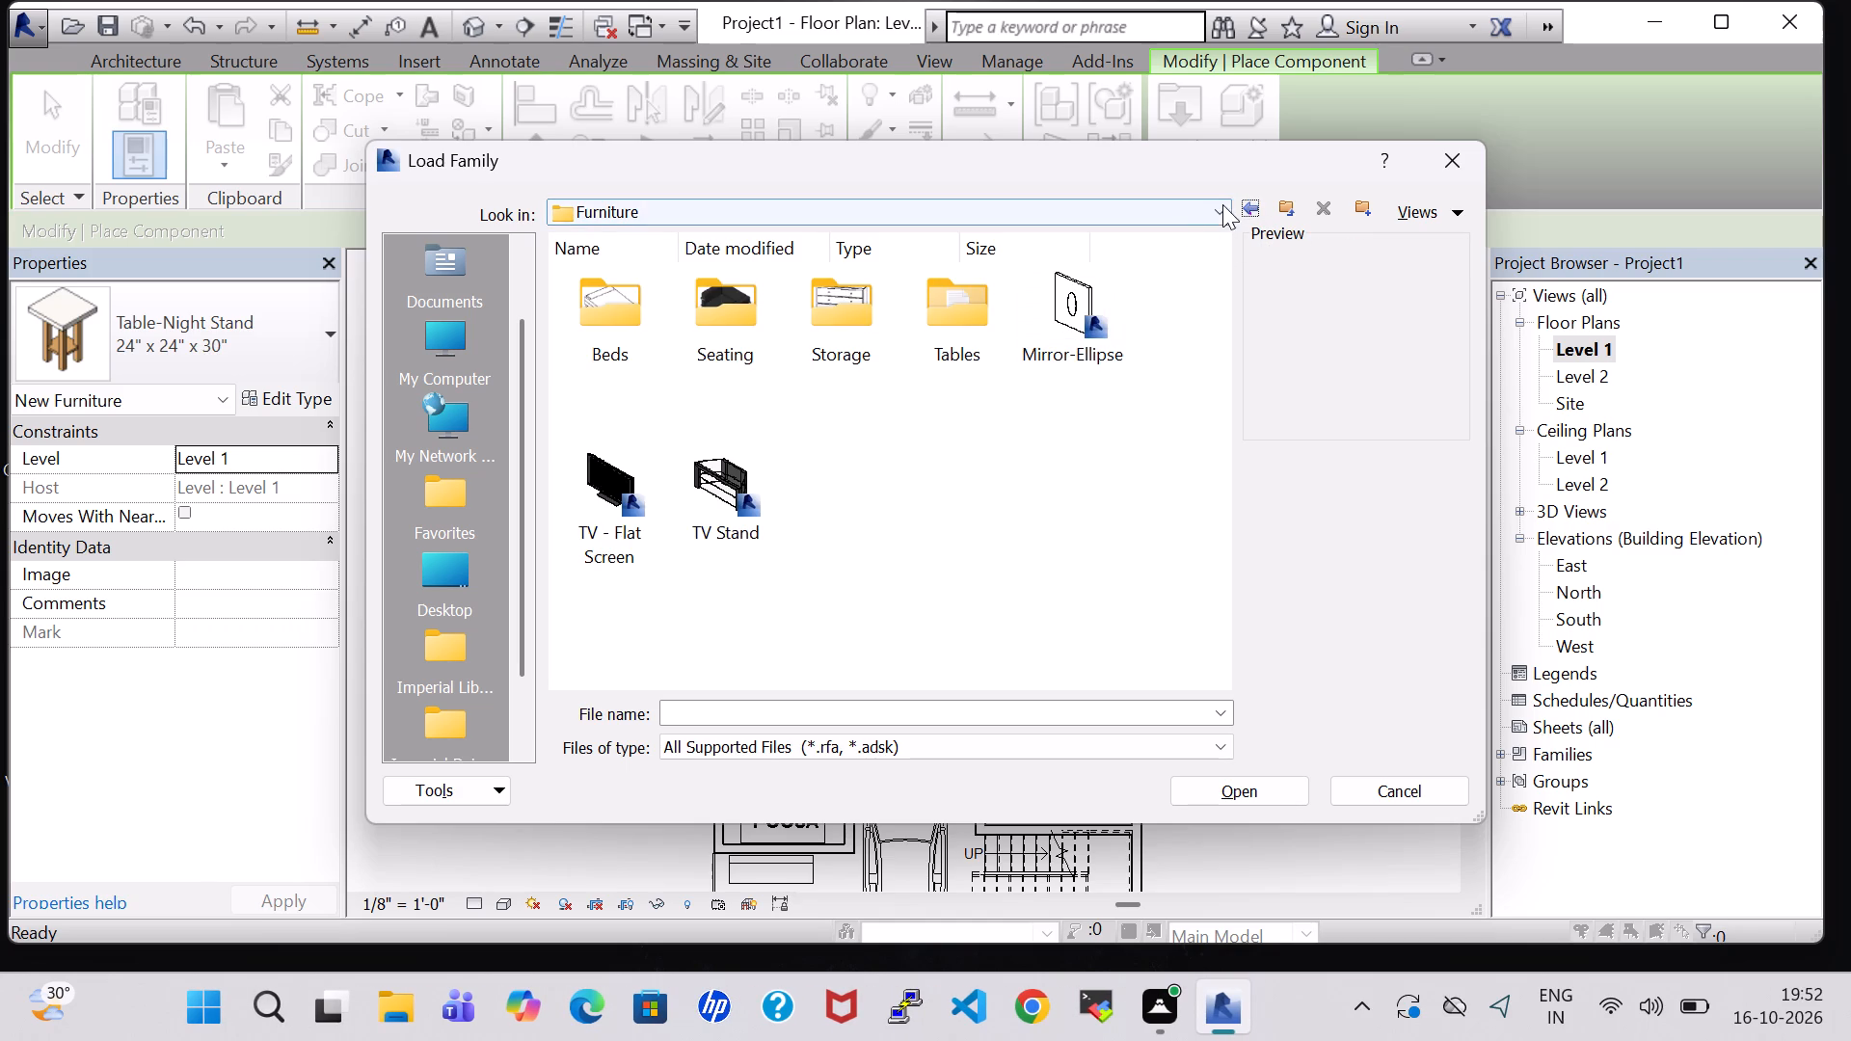
double_click(612, 317)
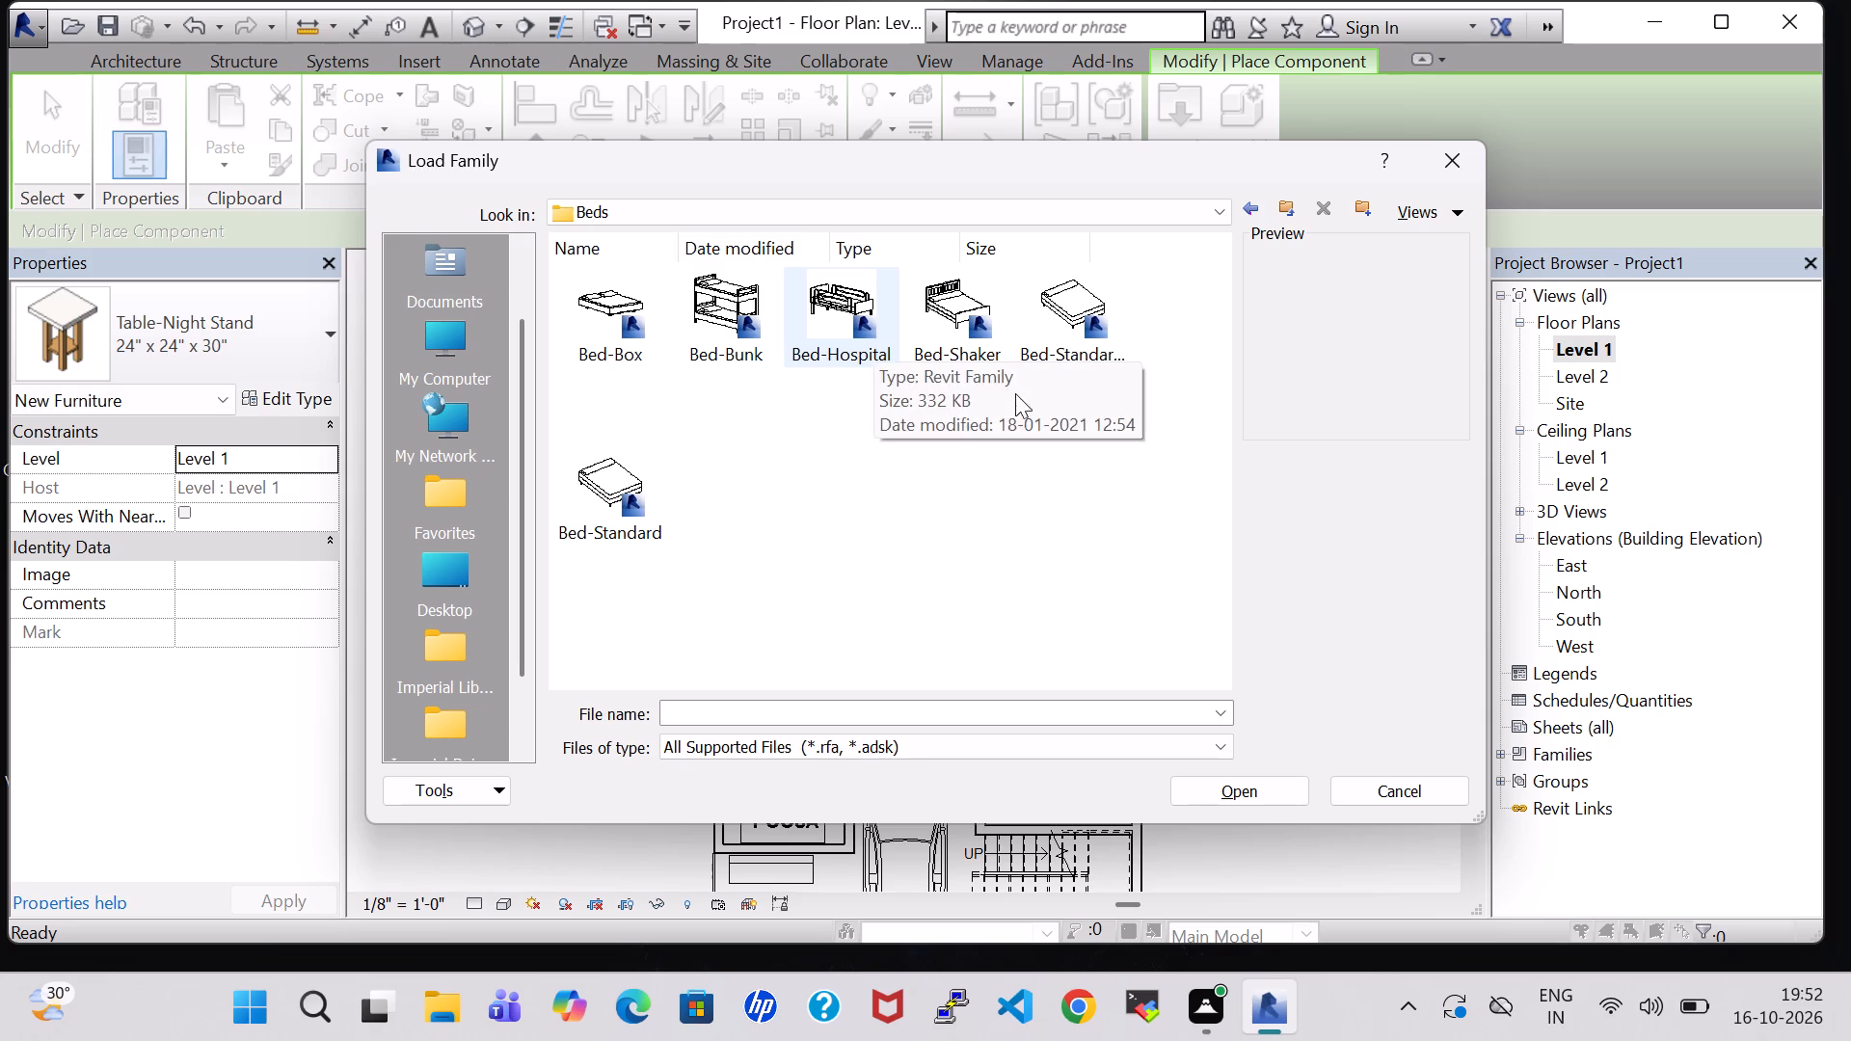
click(1248, 206)
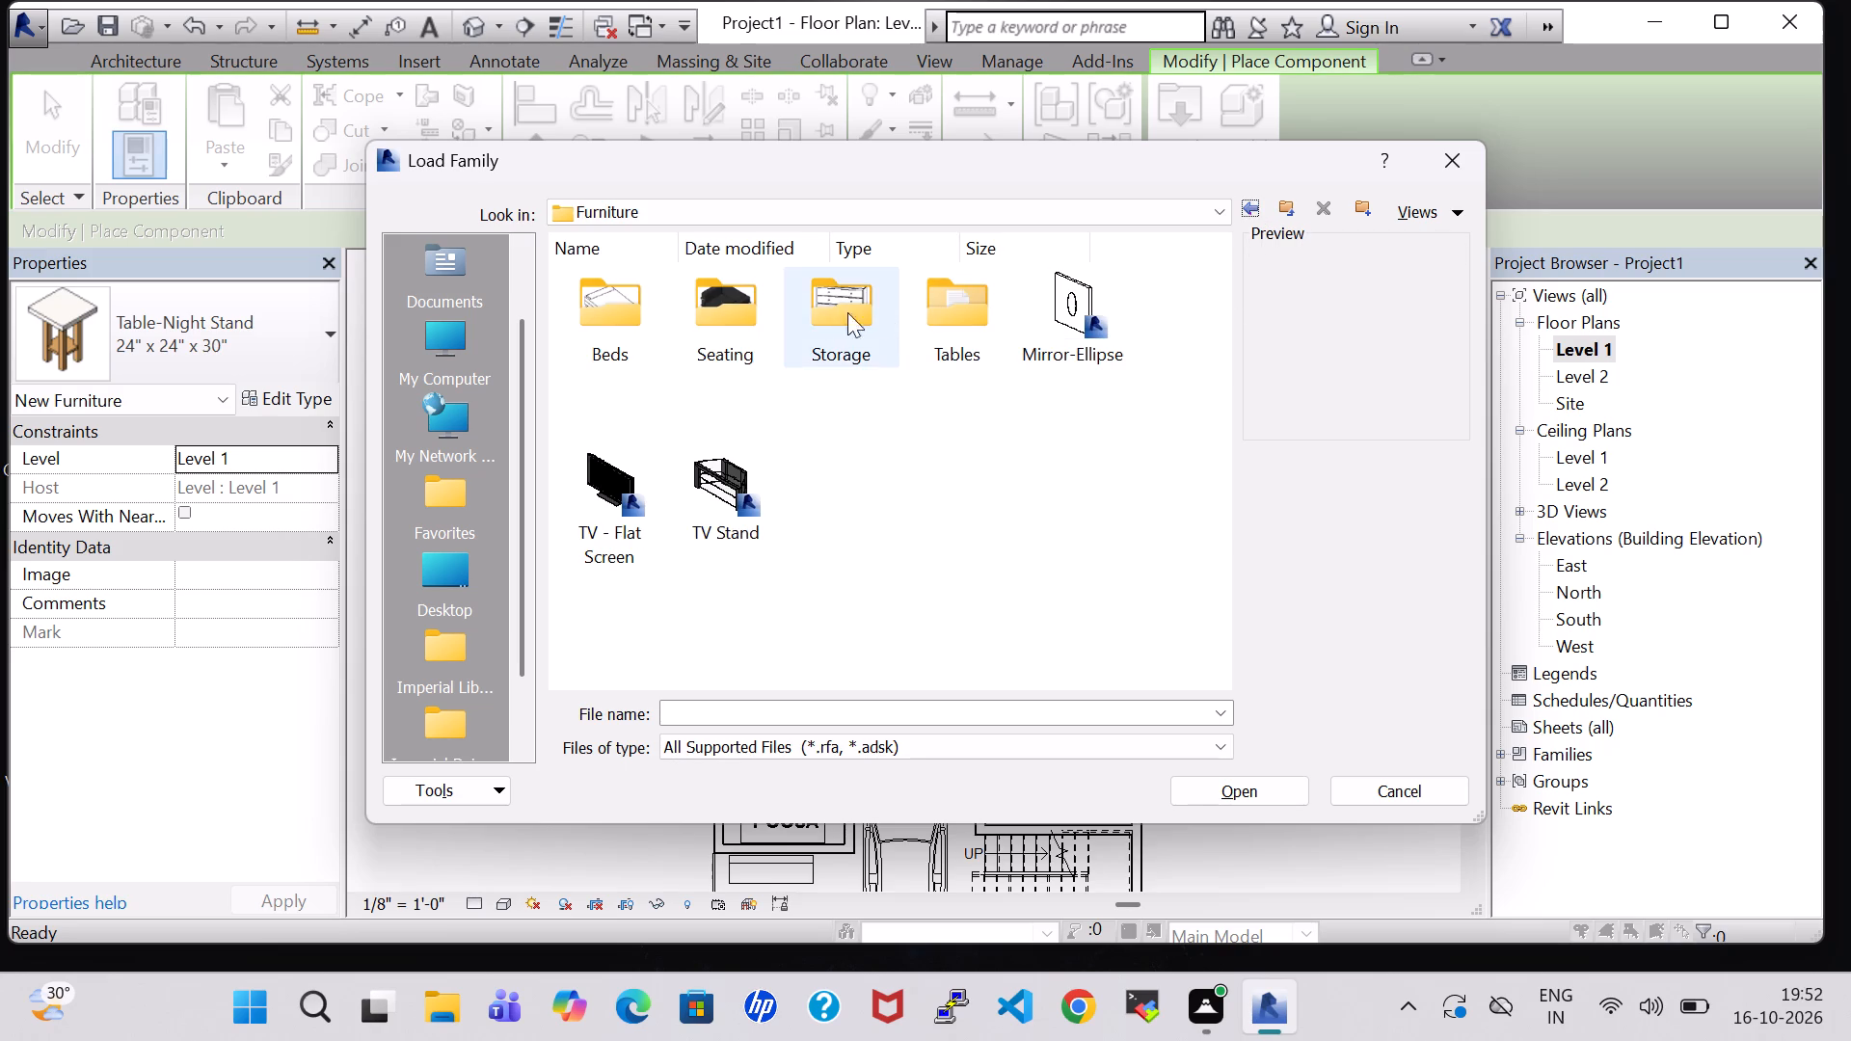
double_click(735, 312)
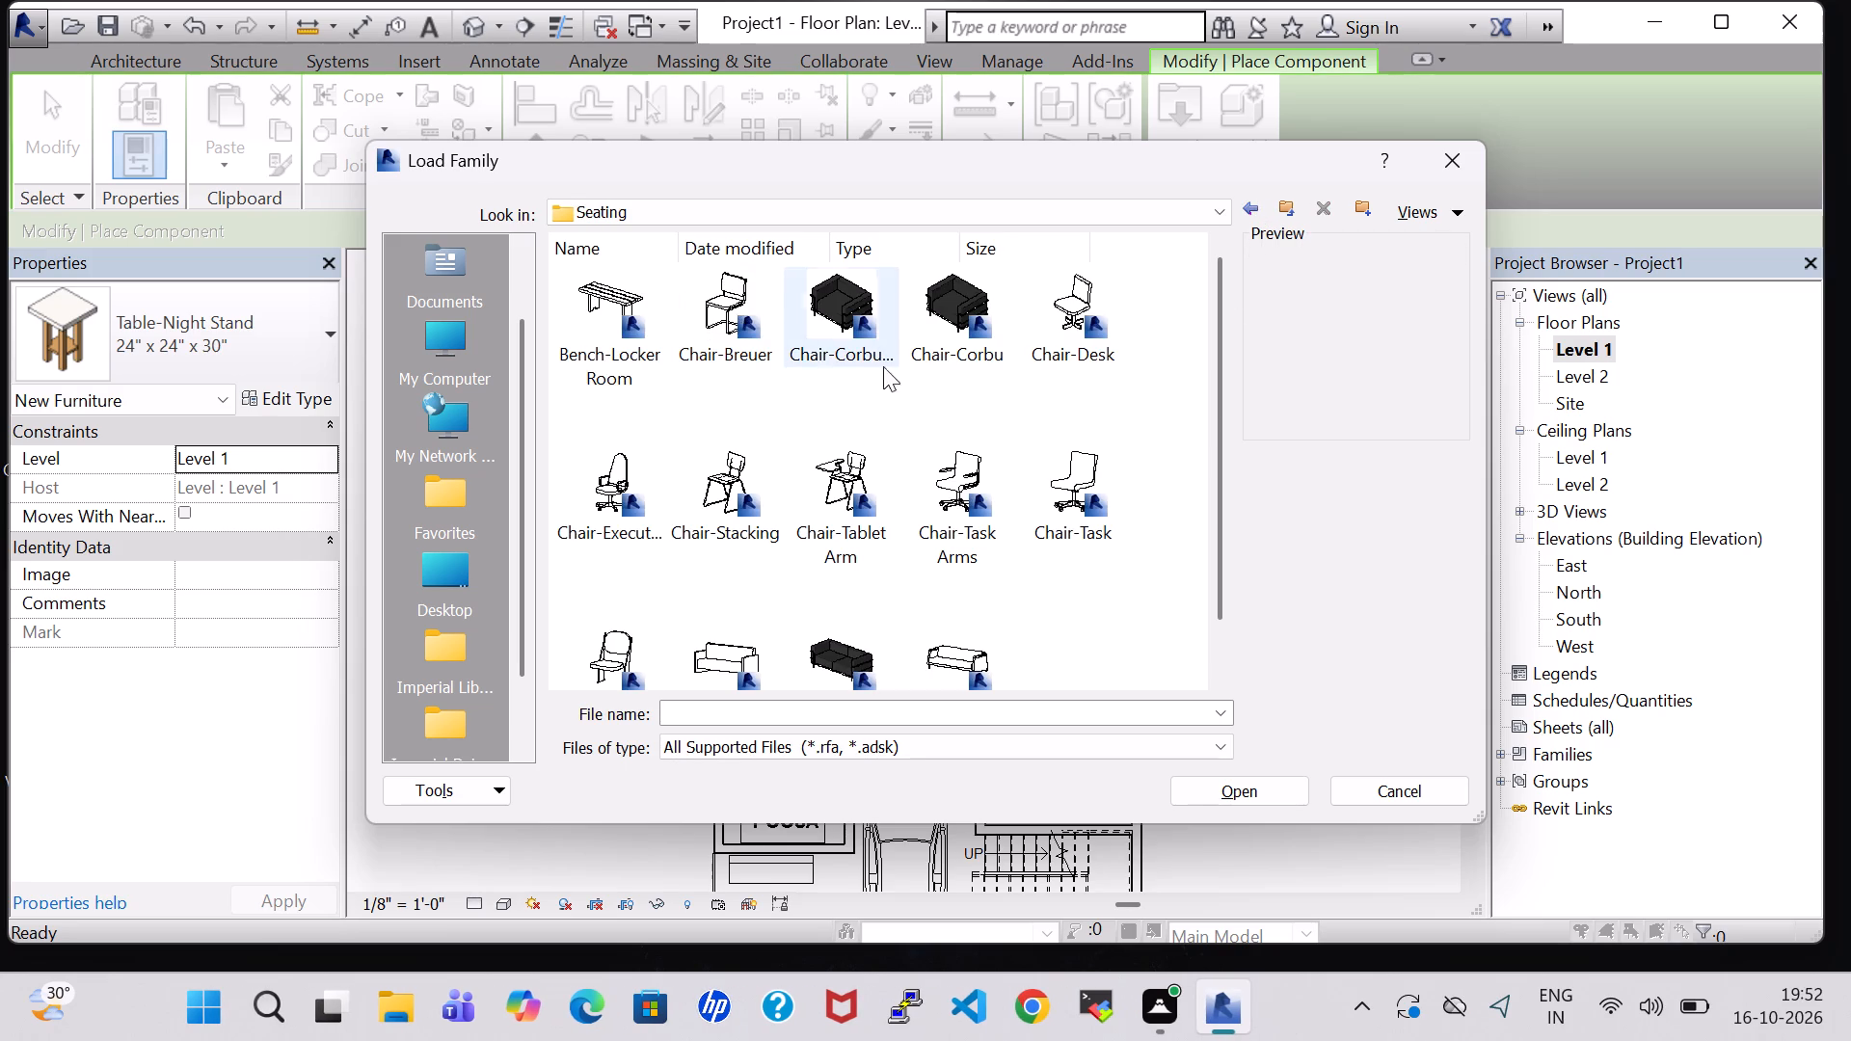
click(1248, 205)
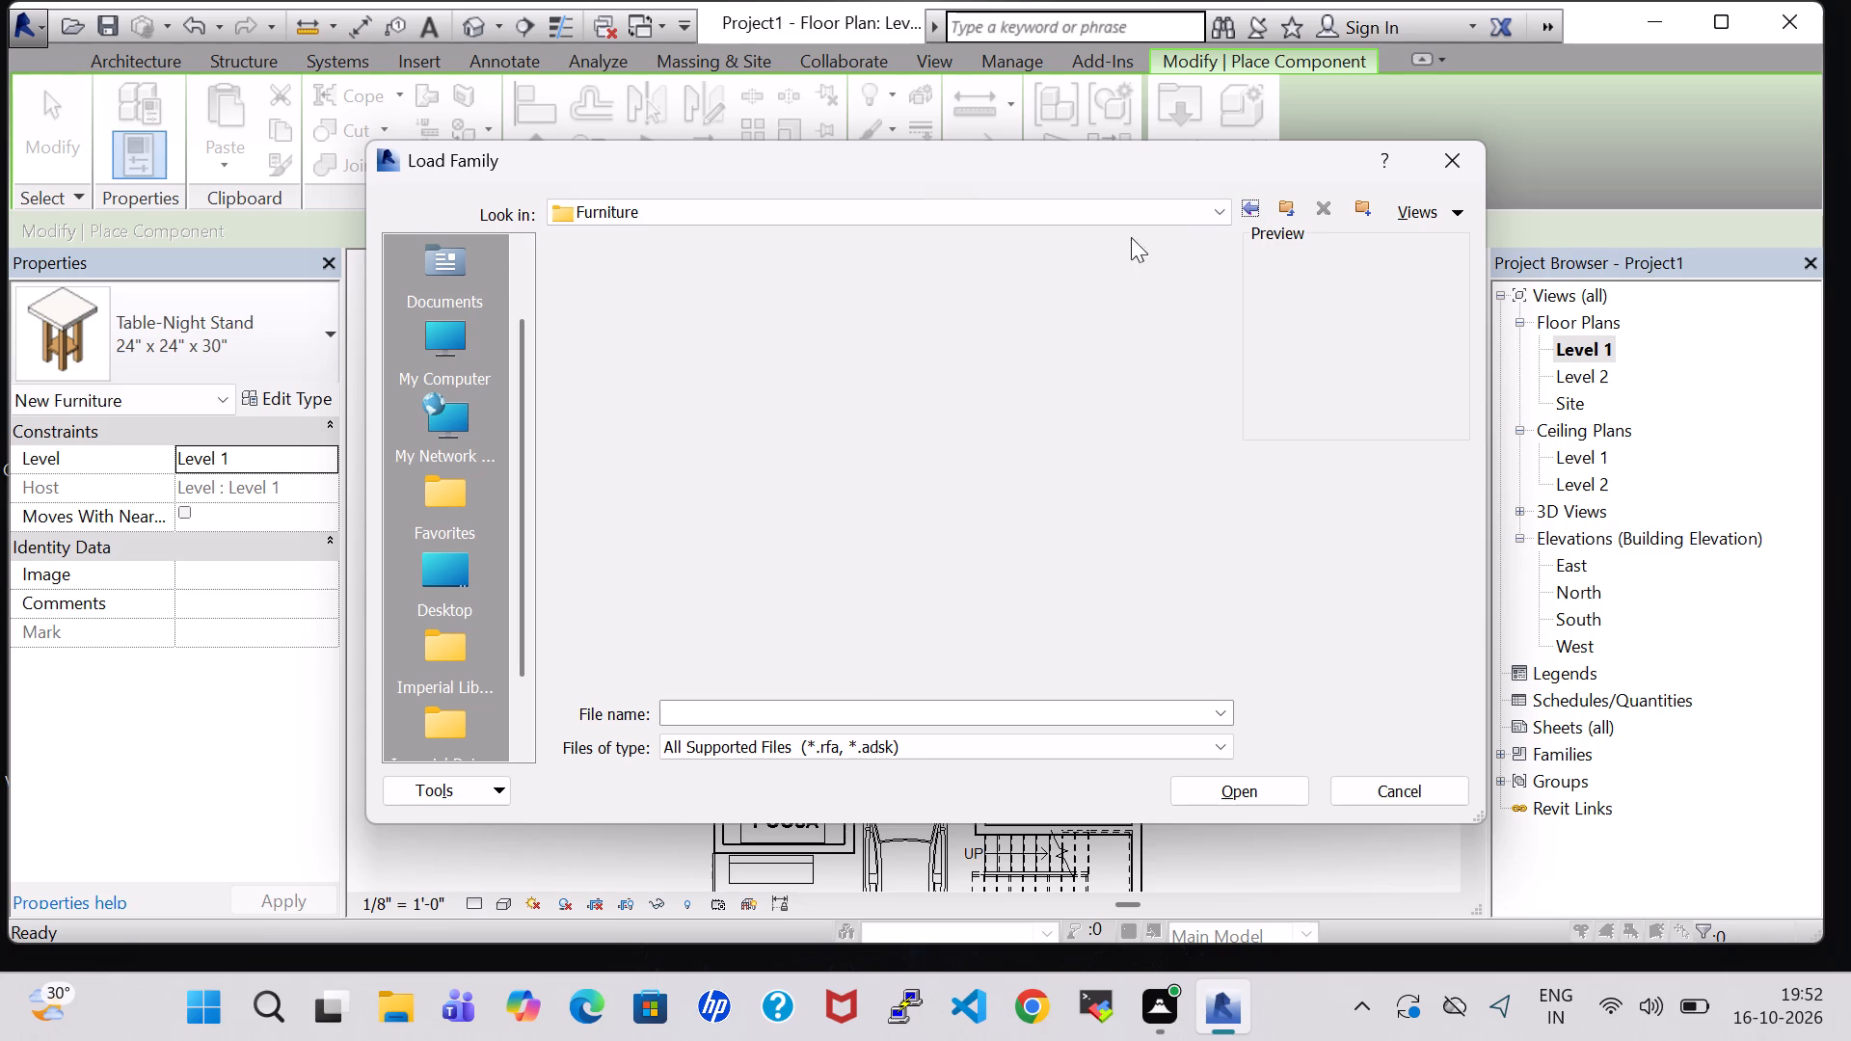
double_click(851, 318)
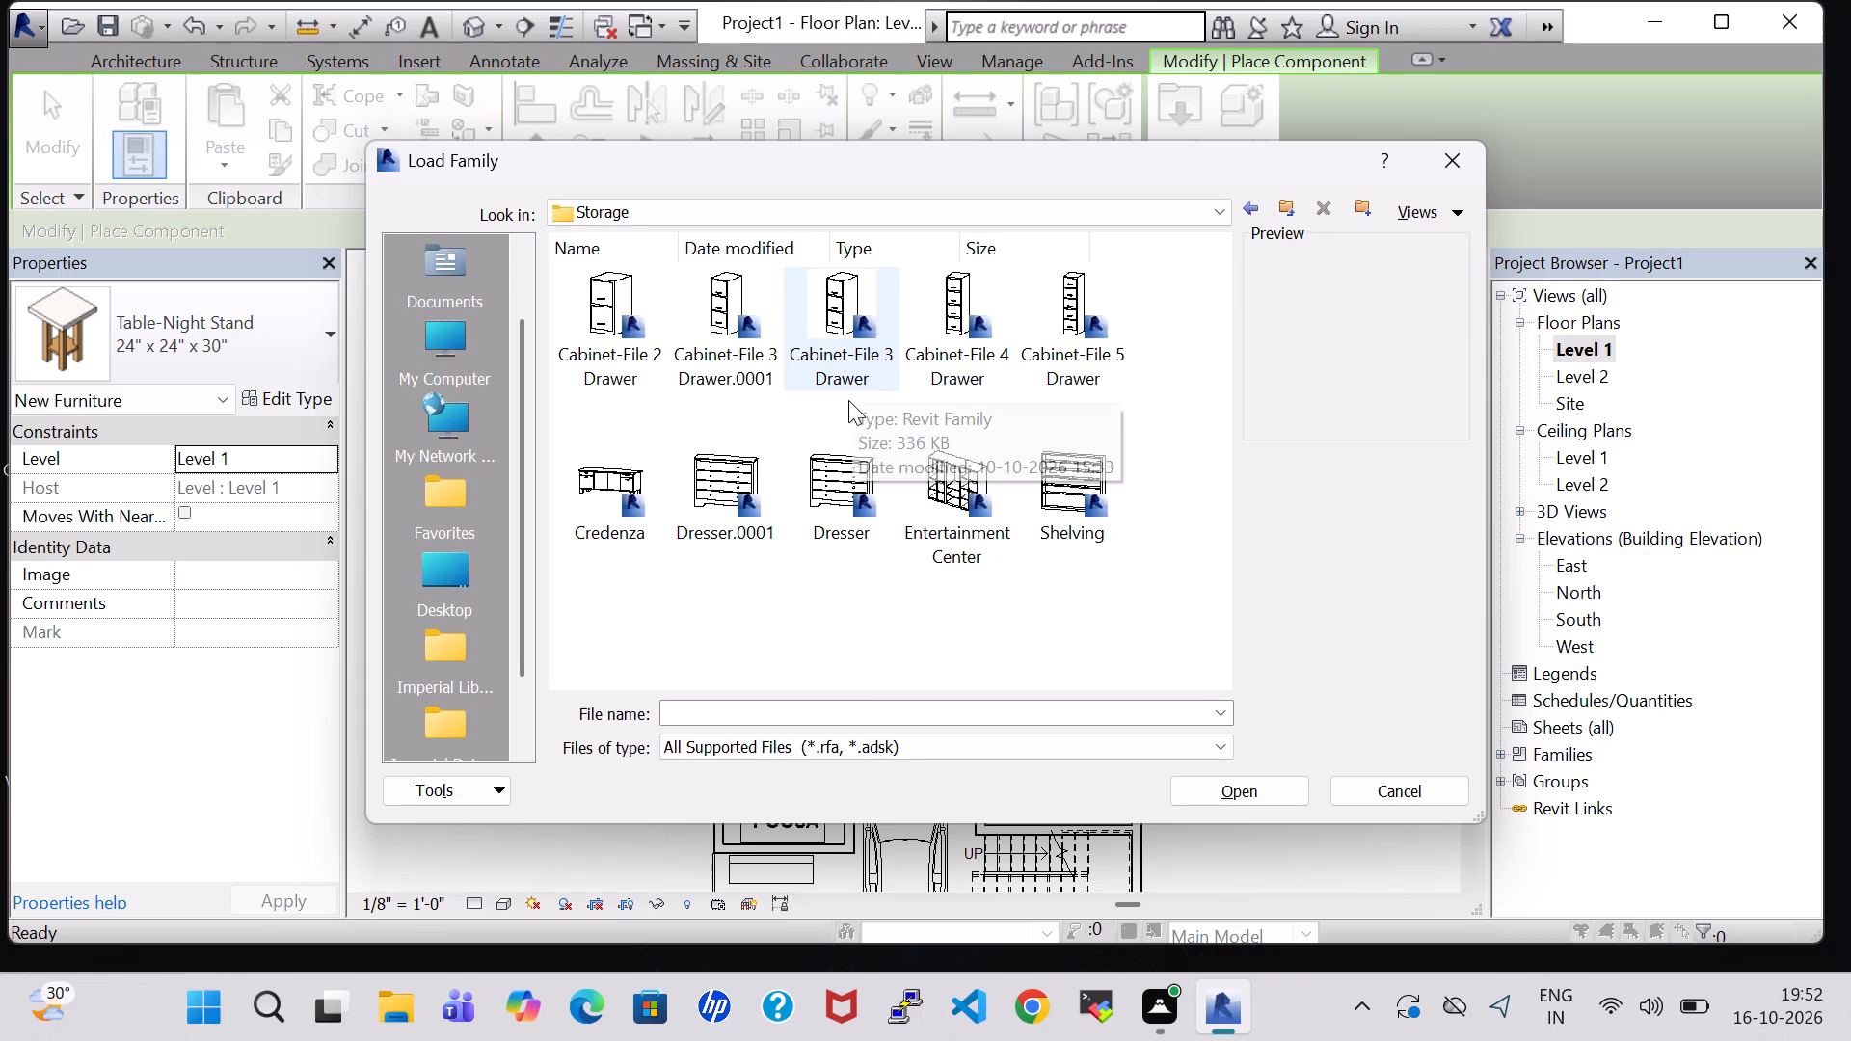
click(859, 462)
click(1235, 778)
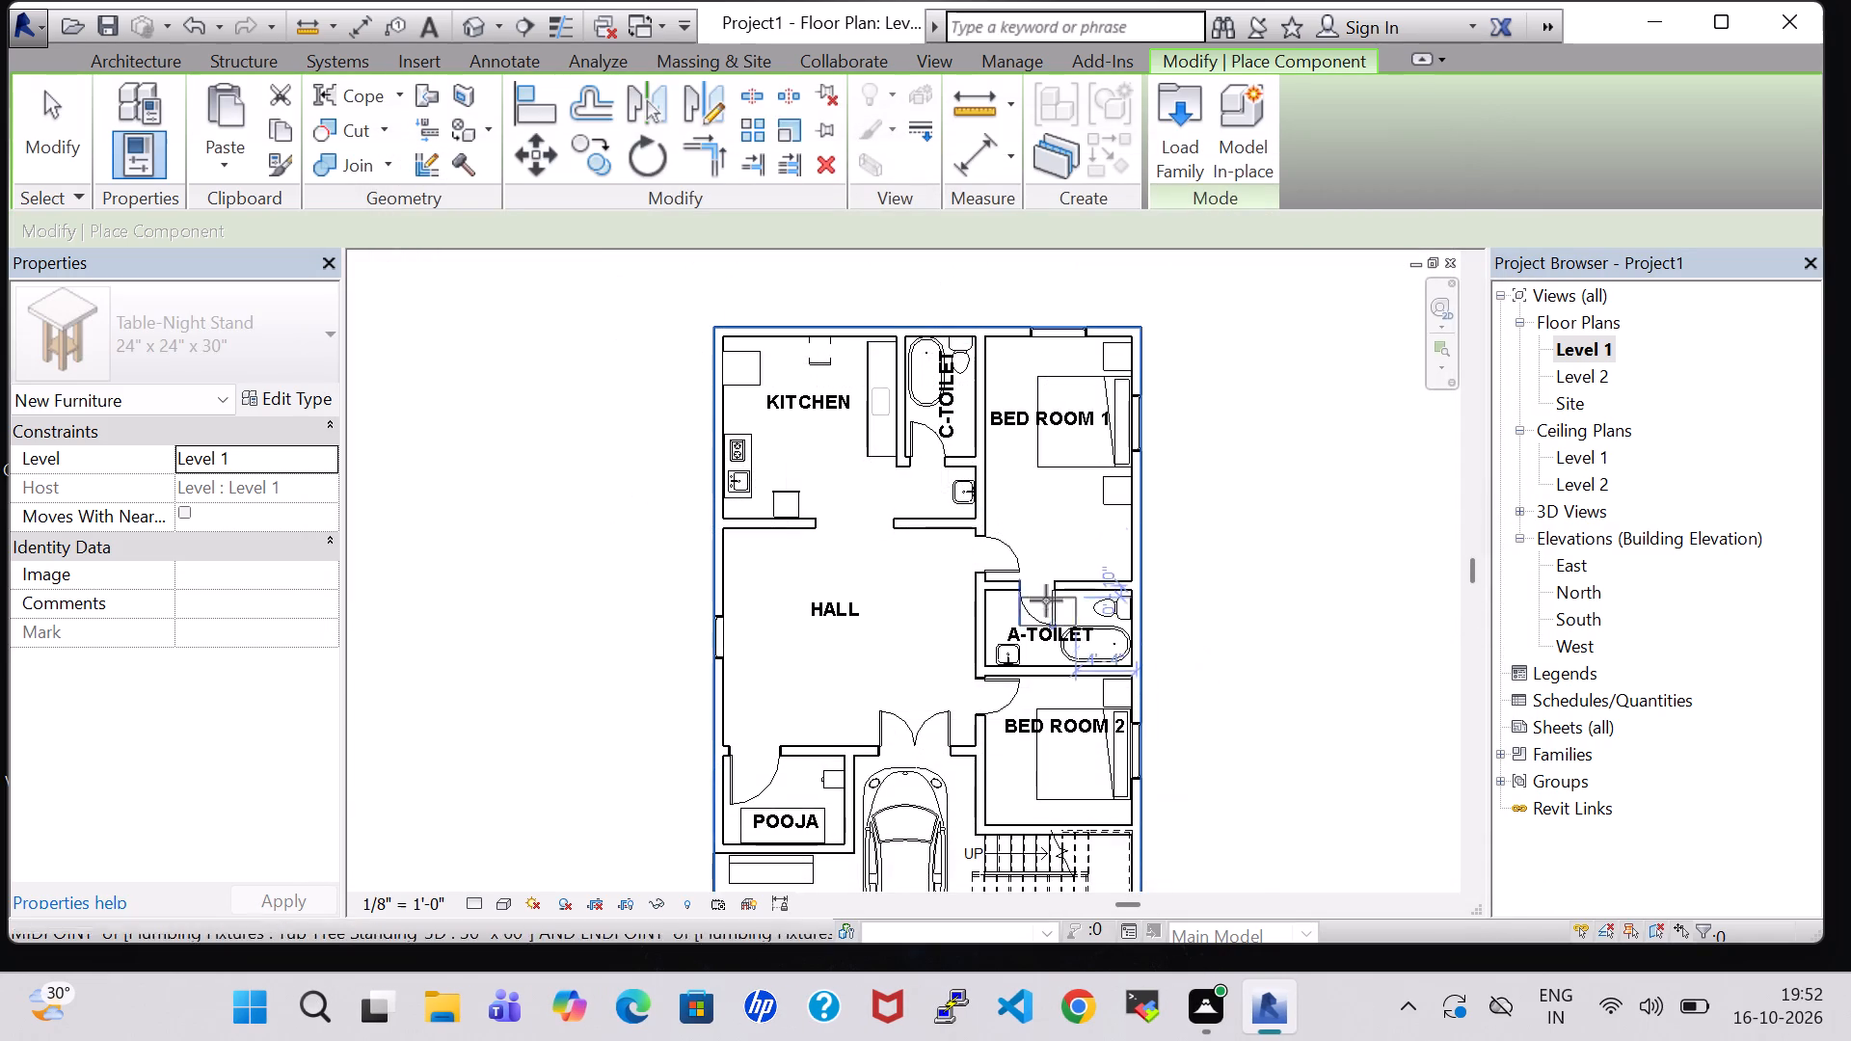
Place a 48" x 72" x 24" dresser in BED ROOM 2 against the HALL-side wall, near the staircase wall.
scroll(1042, 584, up, 1)
middle_drag(1240, 666, 1311, 520)
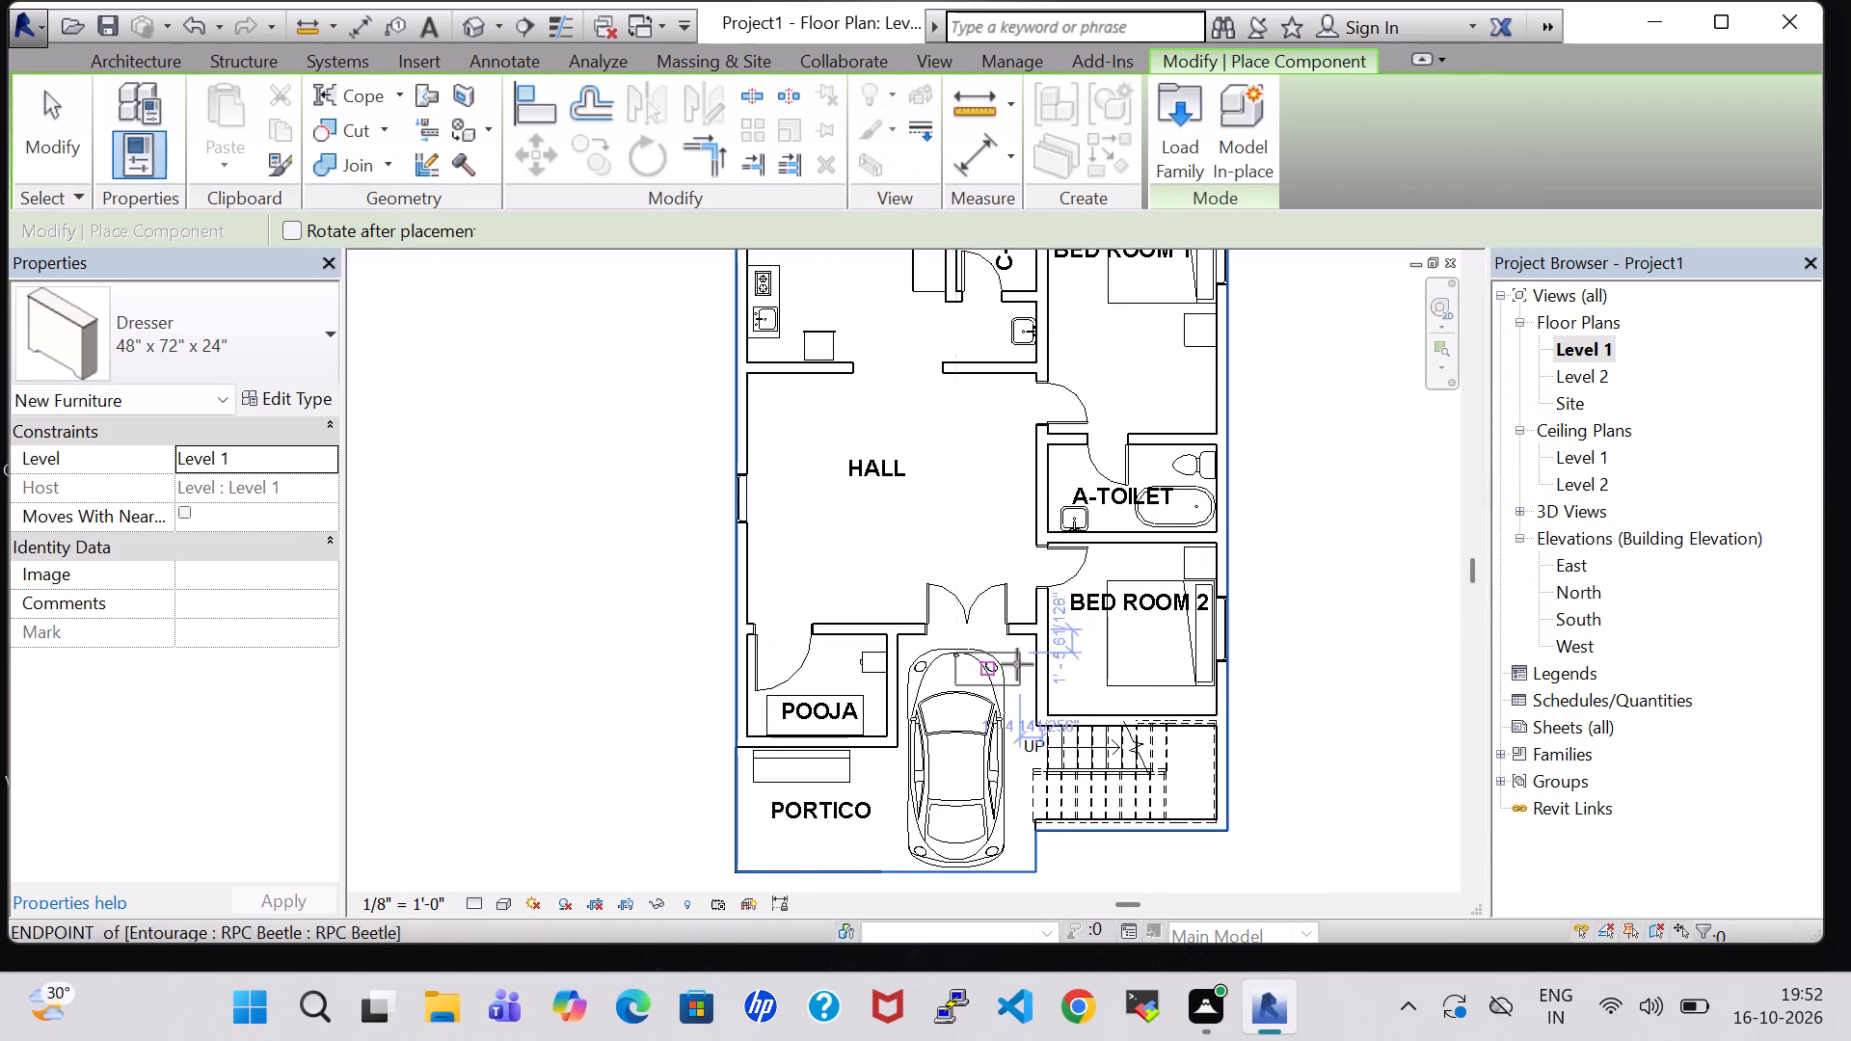
key(space)
key(space)
scroll(1076, 677, up, 4)
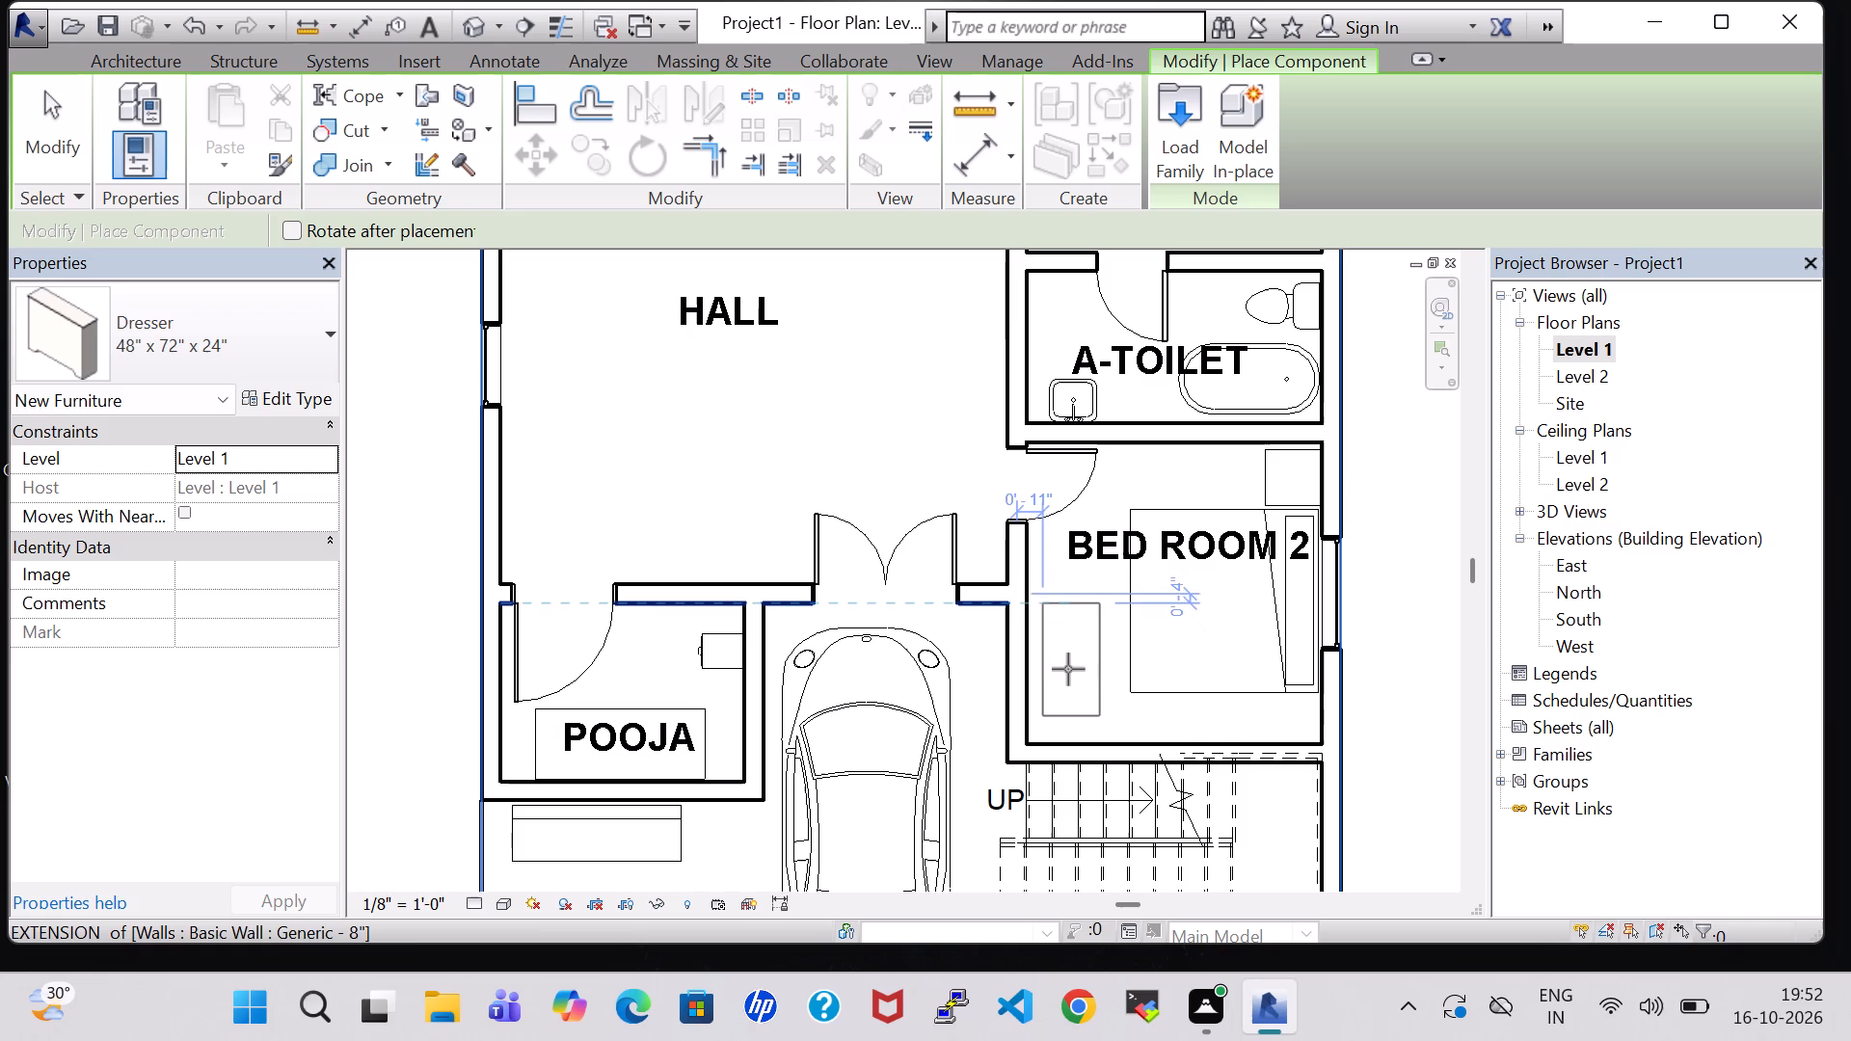
click(1059, 672)
Place a 48" x 72" x 24" dresser in BED ROOM 1 along the rear exterior wall, in the corner next to C-TOILET.
scroll(1267, 620, down, 3)
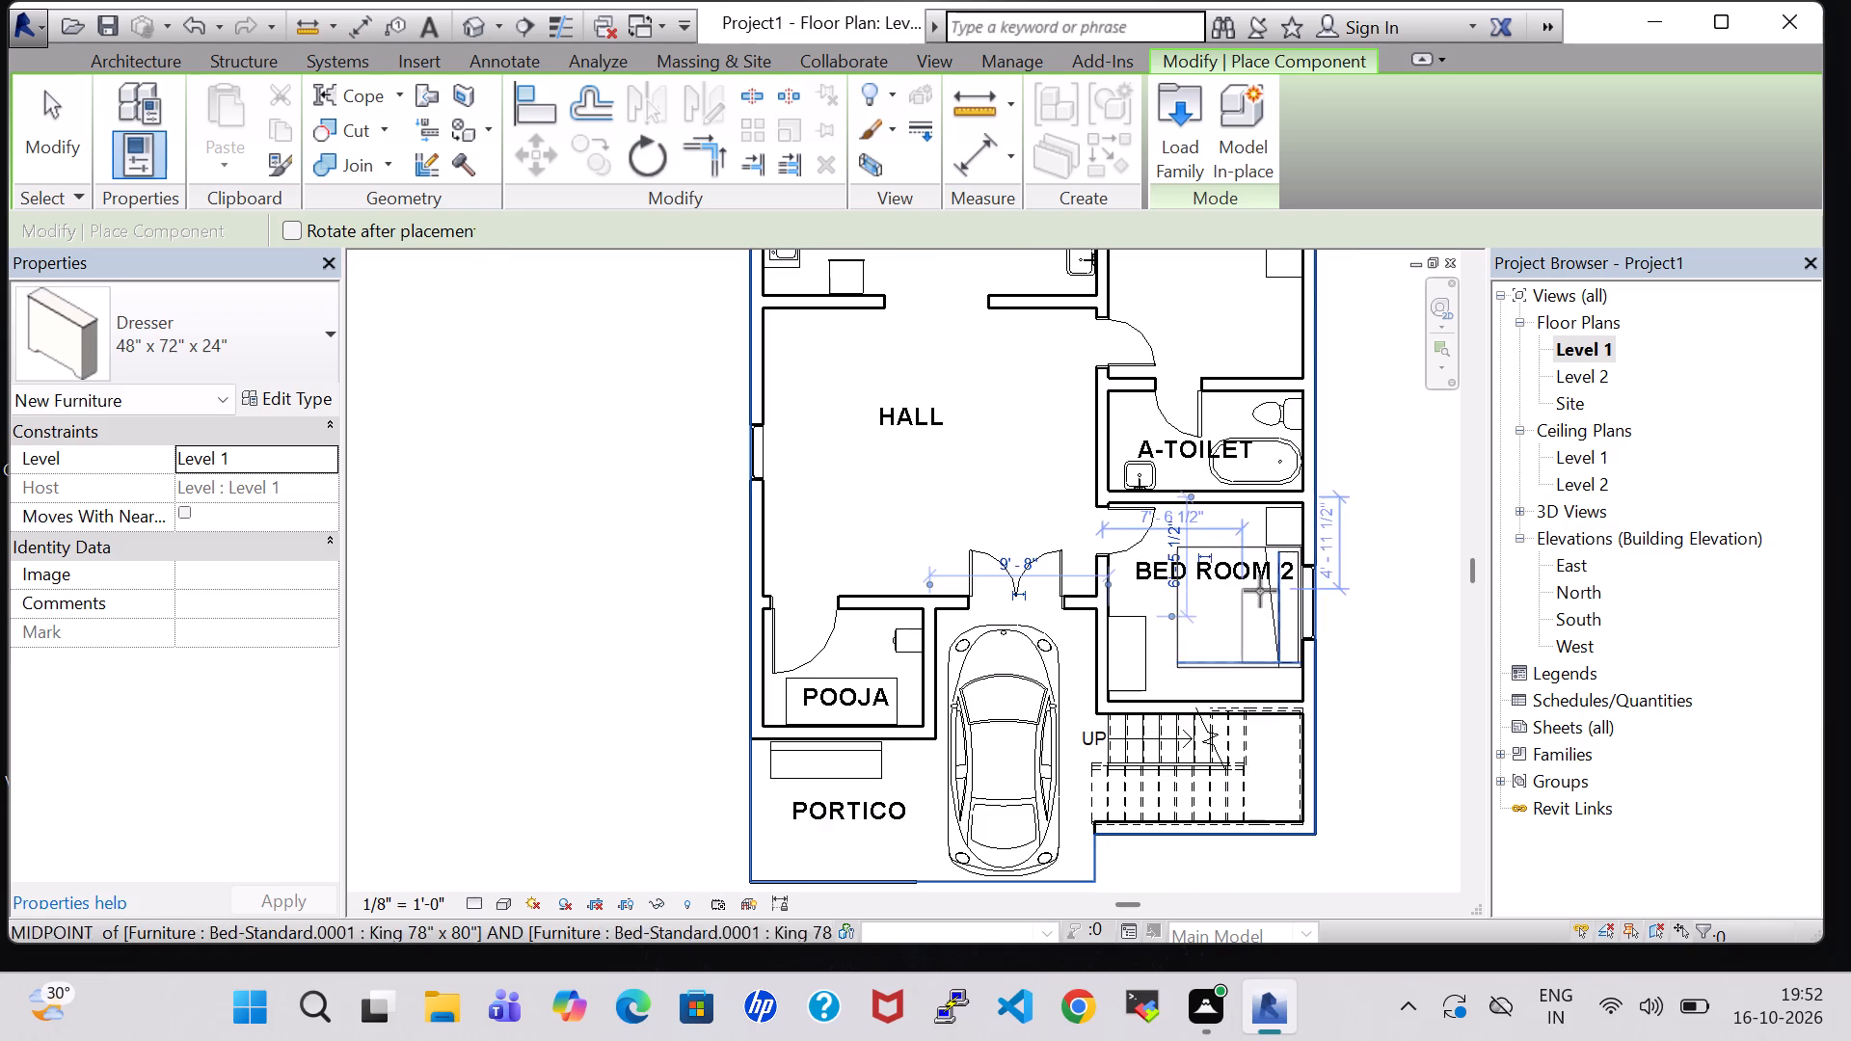
middle_drag(1341, 515, 1324, 829)
scroll(1343, 784, down, 1)
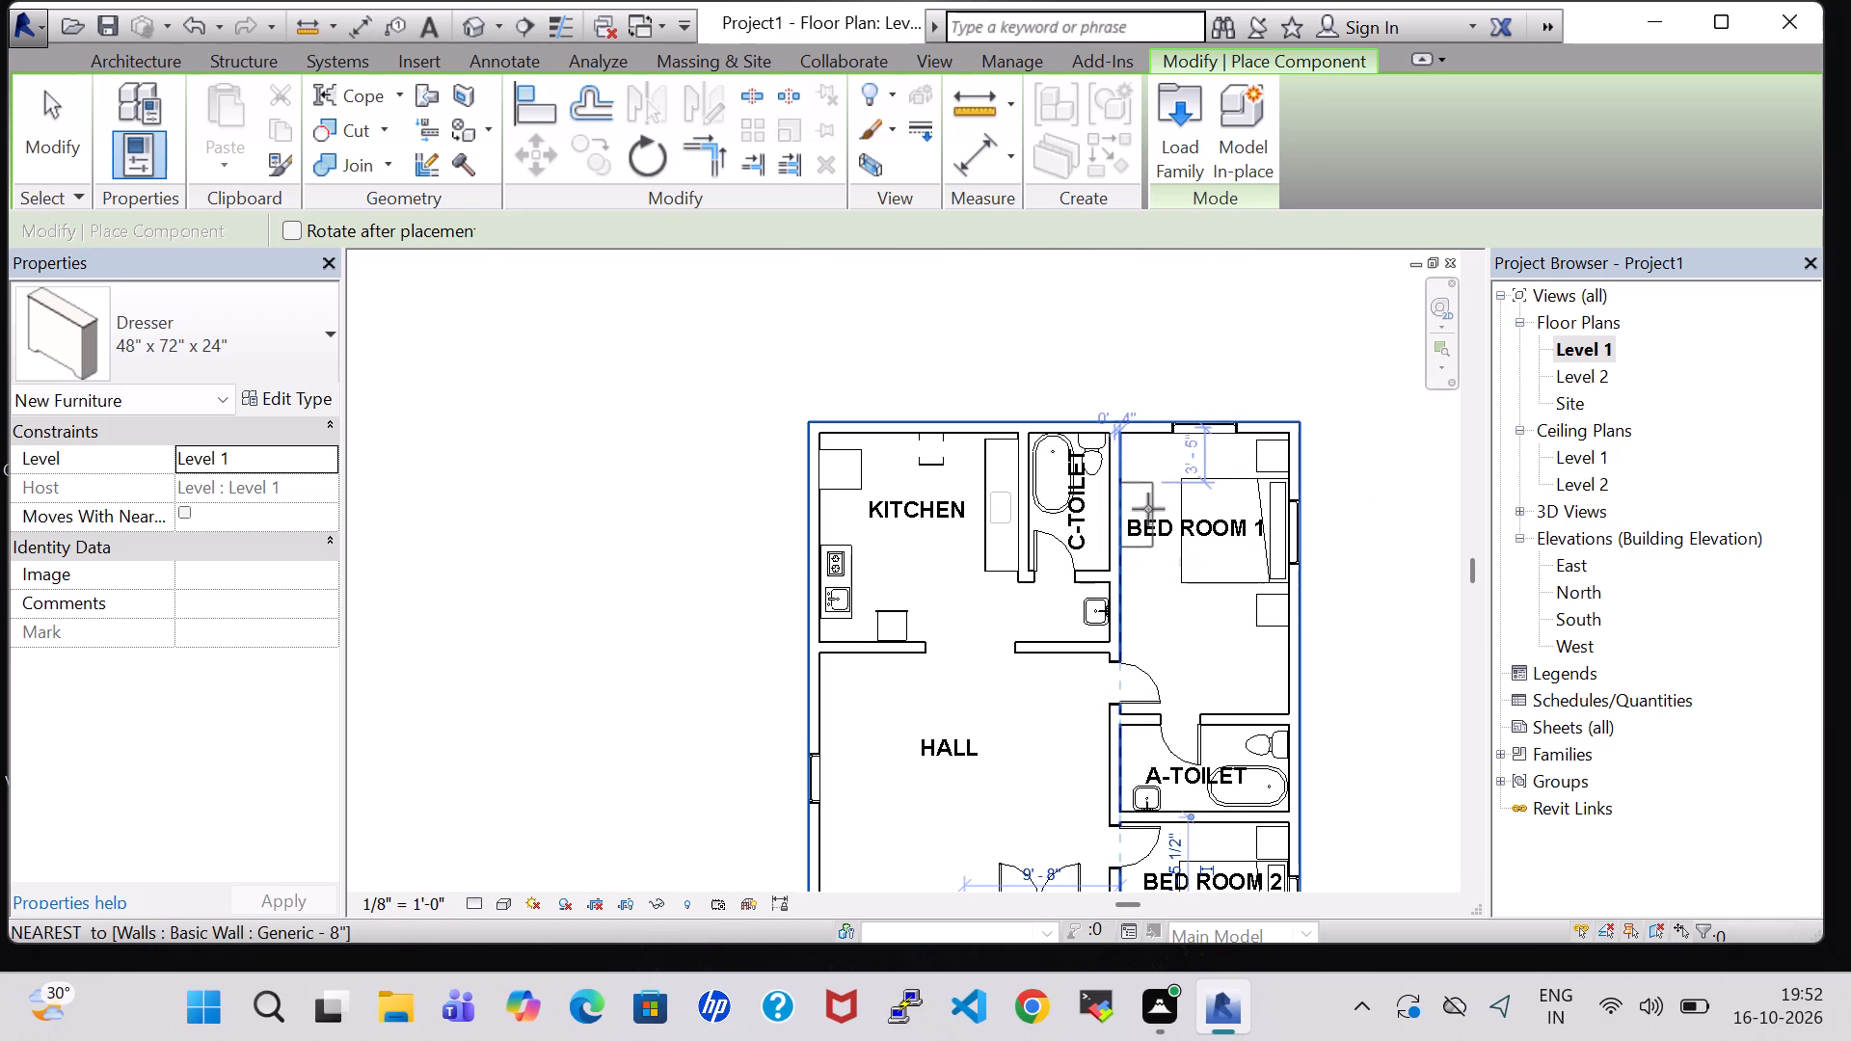
key(space)
key(space)
scroll(1166, 473, up, 3)
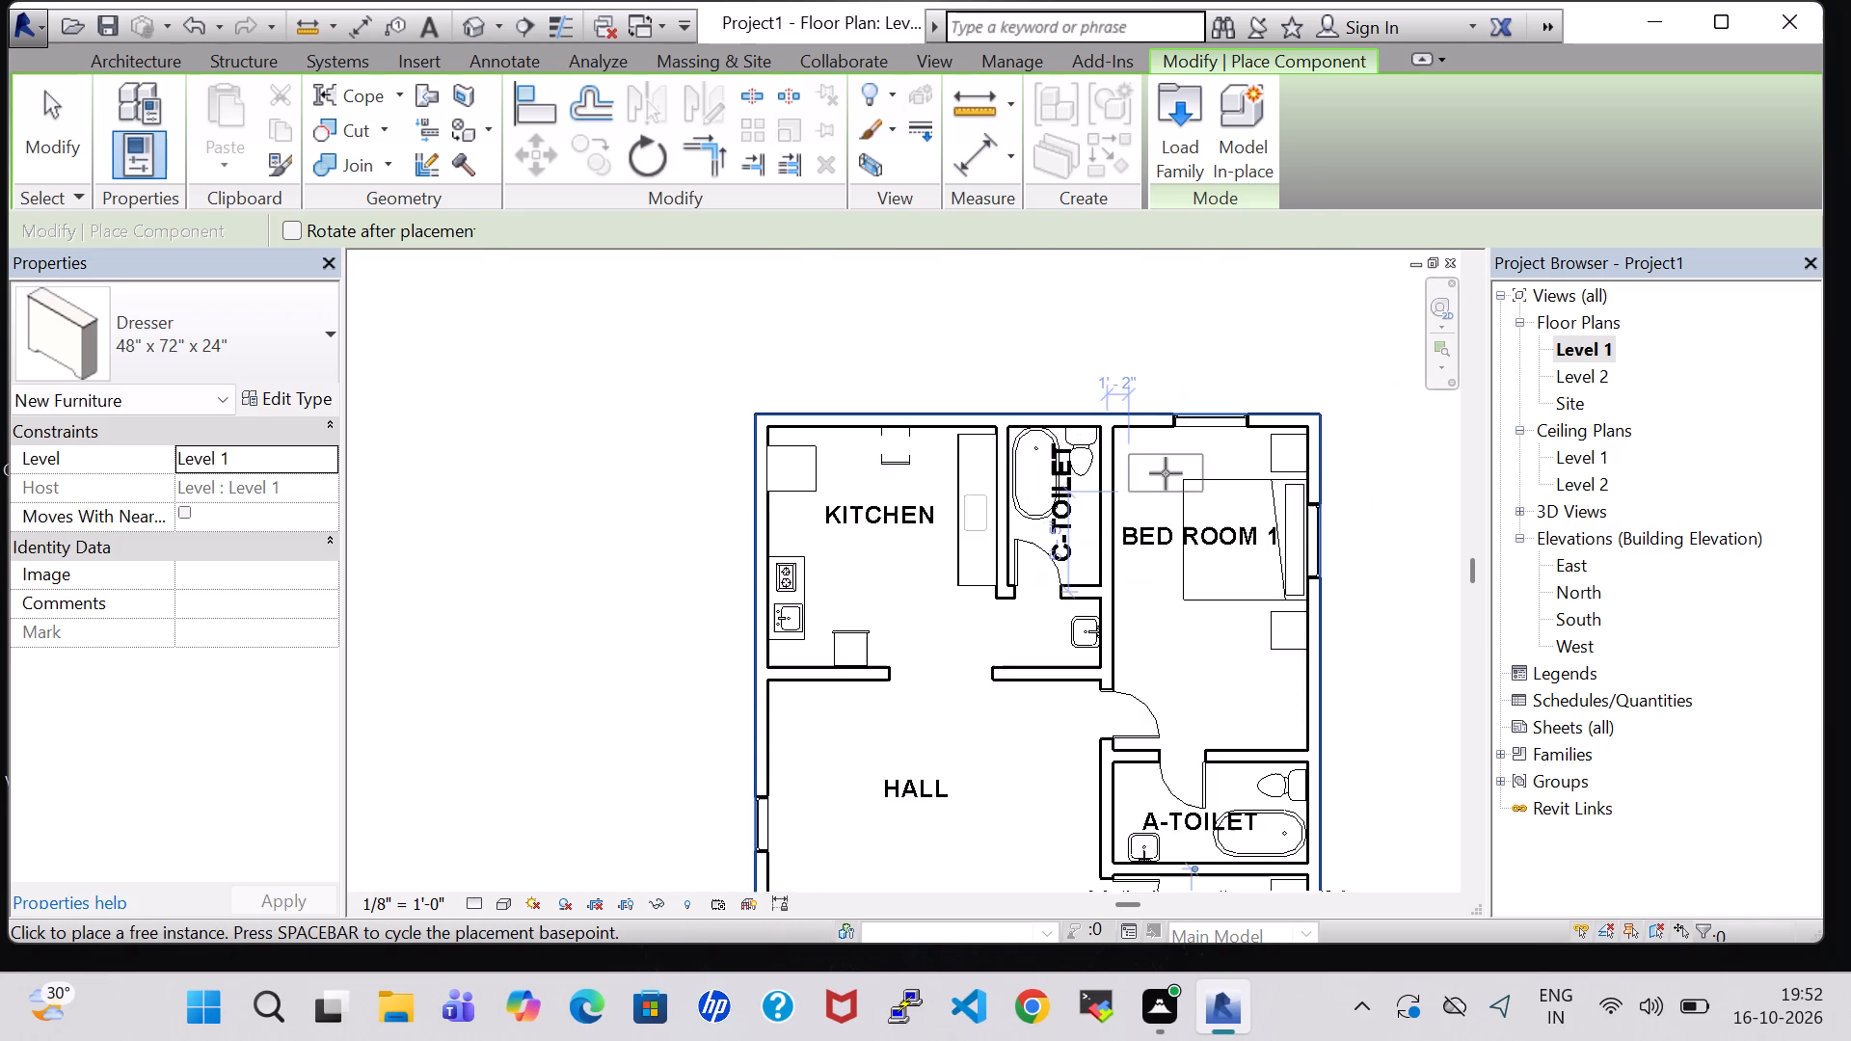
click(1163, 440)
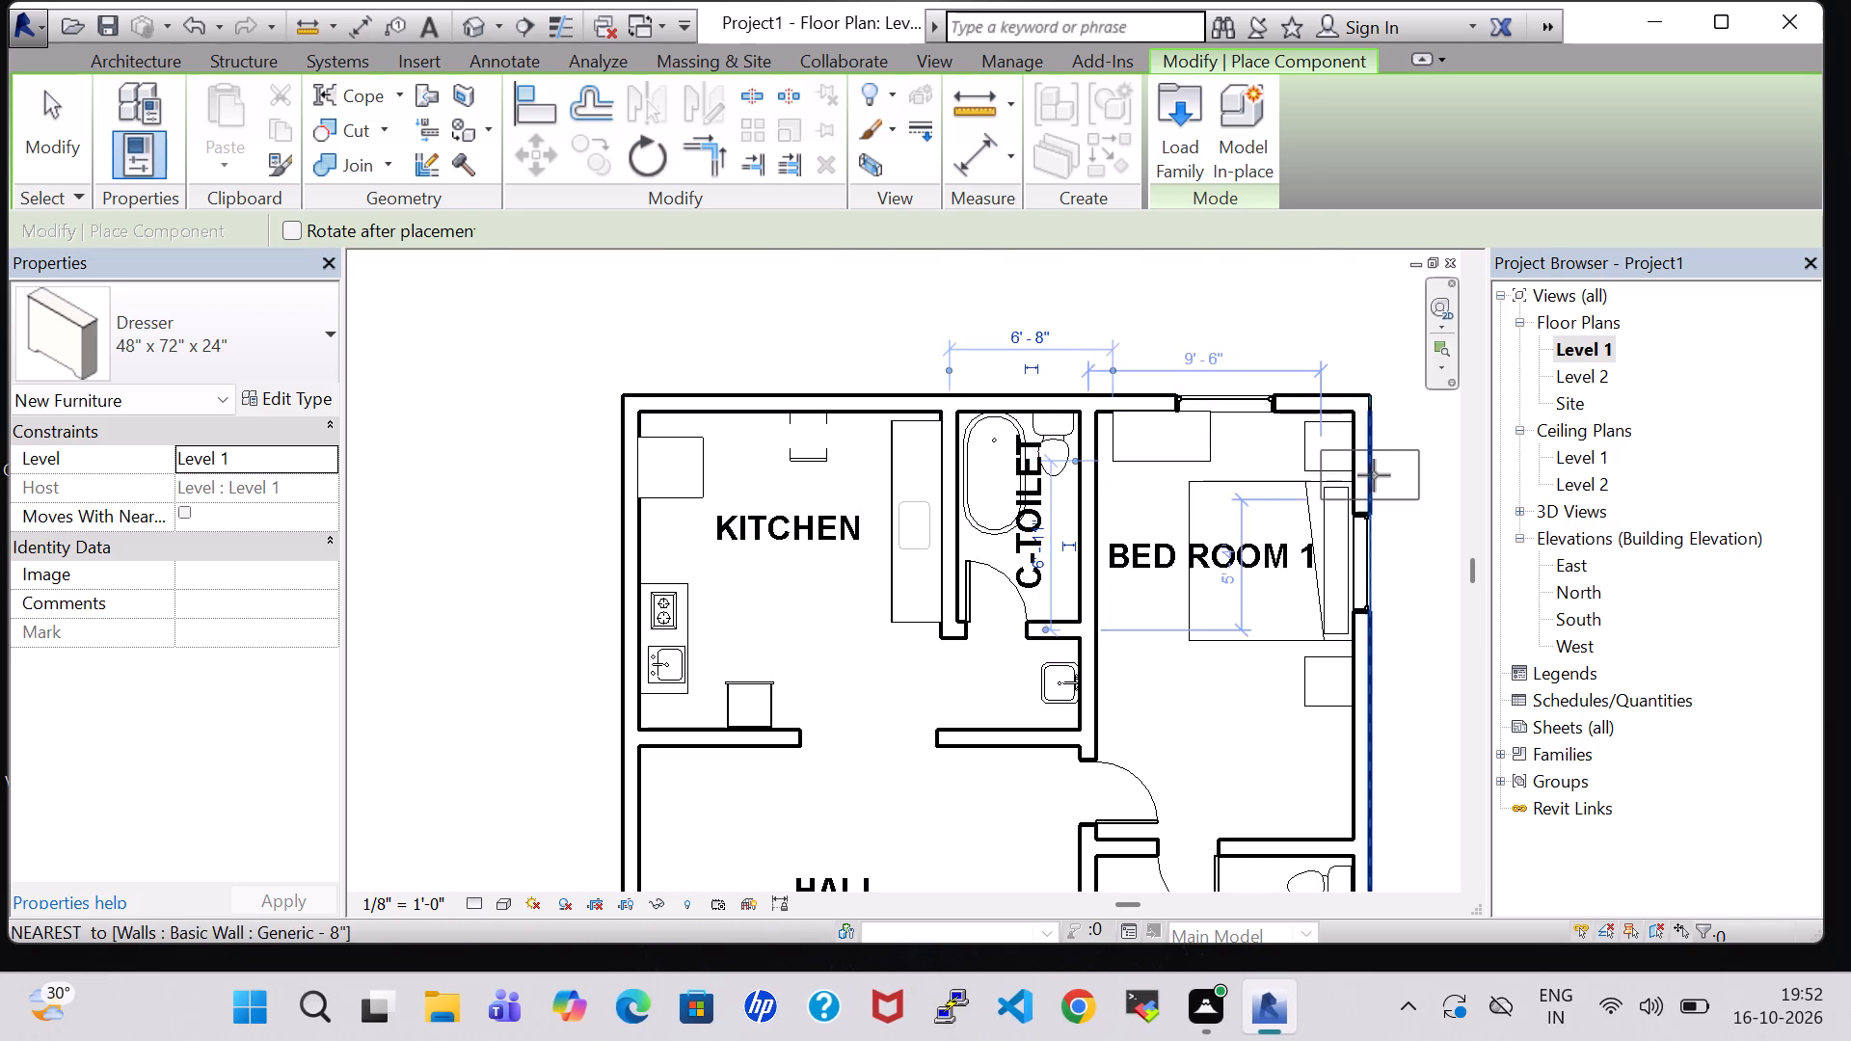
key(Escape)
key(Escape)
In the 3D view, rotate the BED ROOM 1 dresser 180 degrees so its drawers face into the room.
click(461, 38)
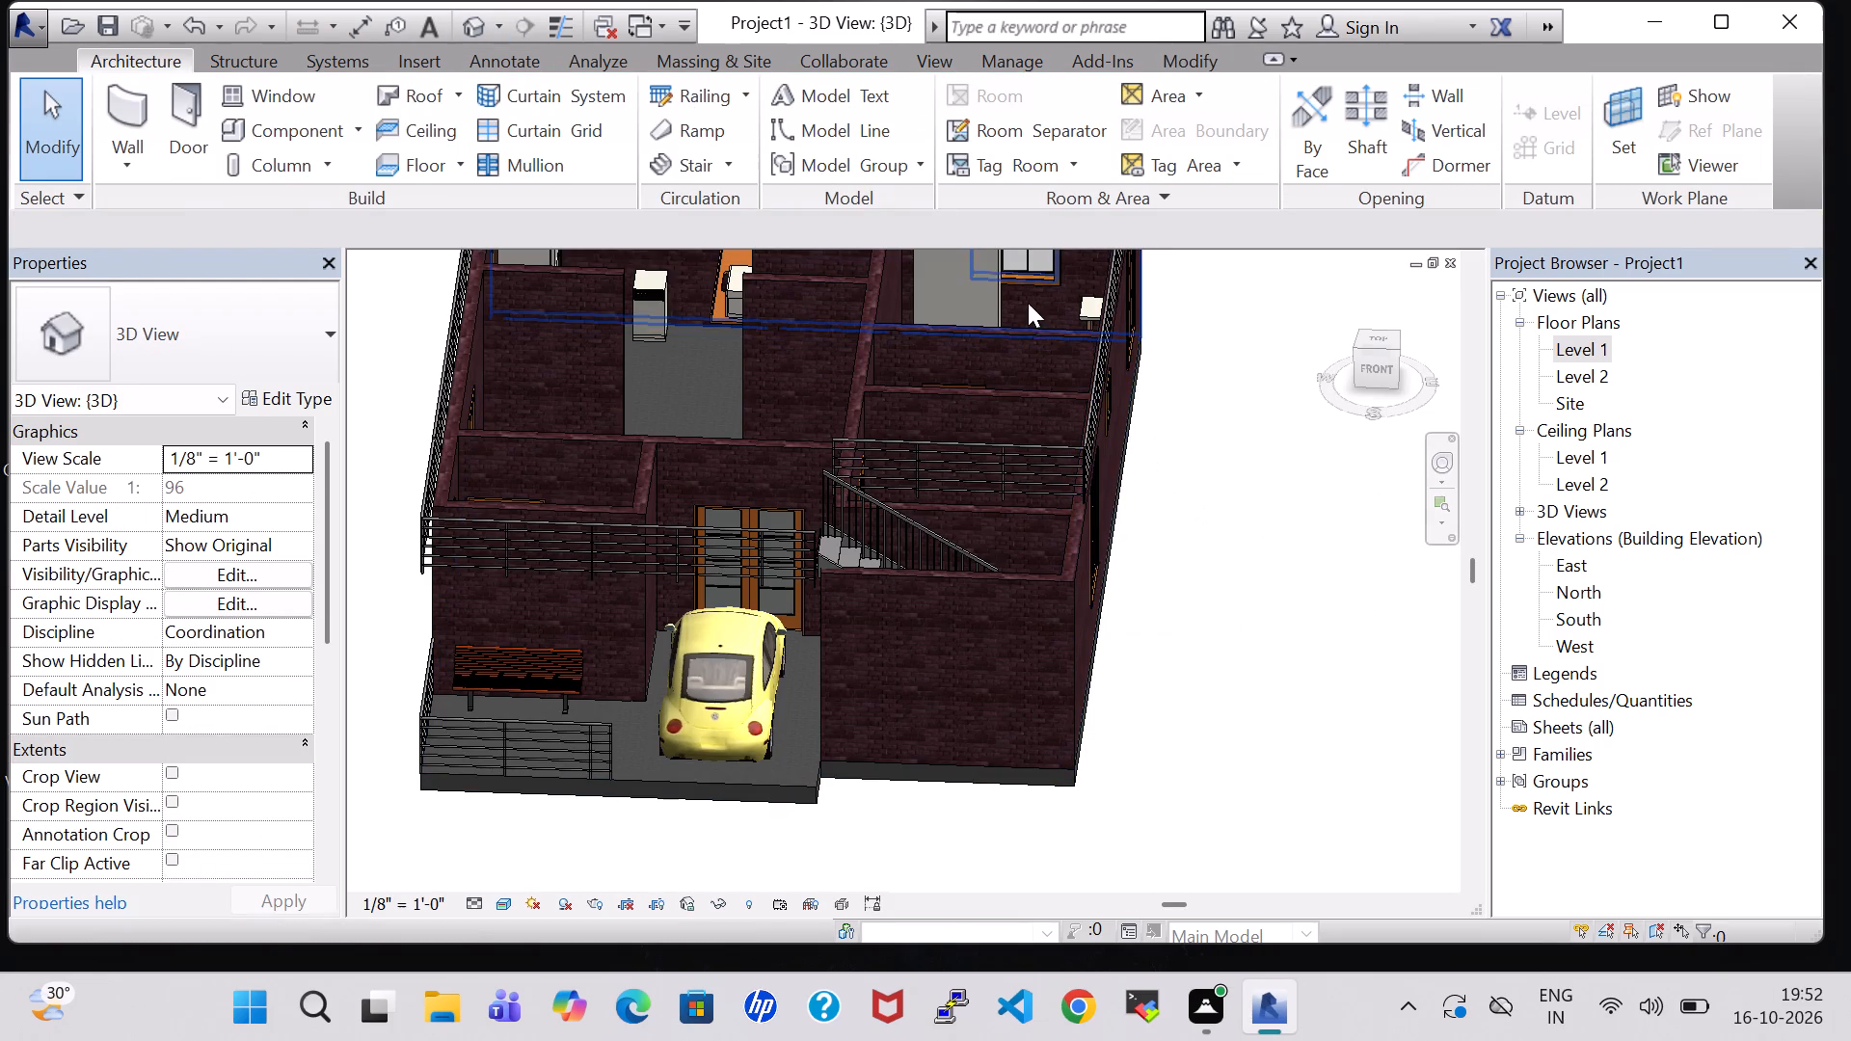
click(985, 293)
click(988, 293)
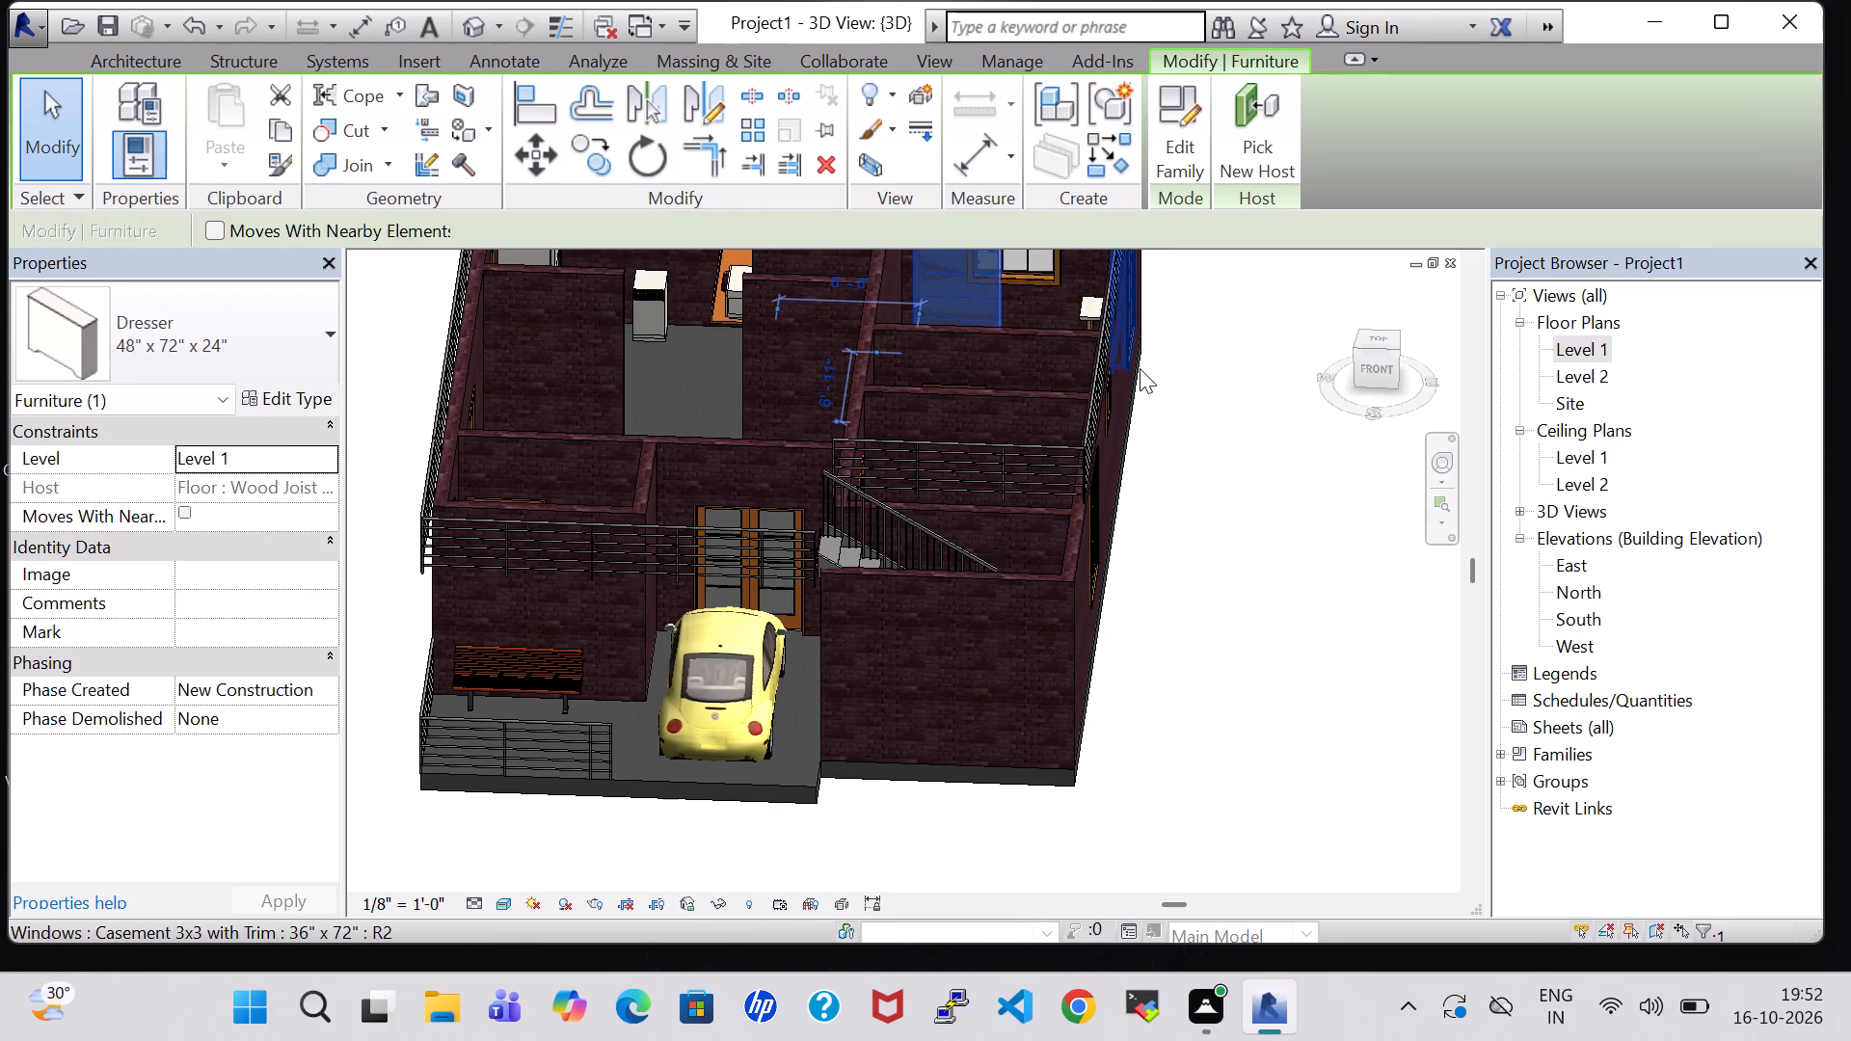
key(space)
key(space)
click(1186, 396)
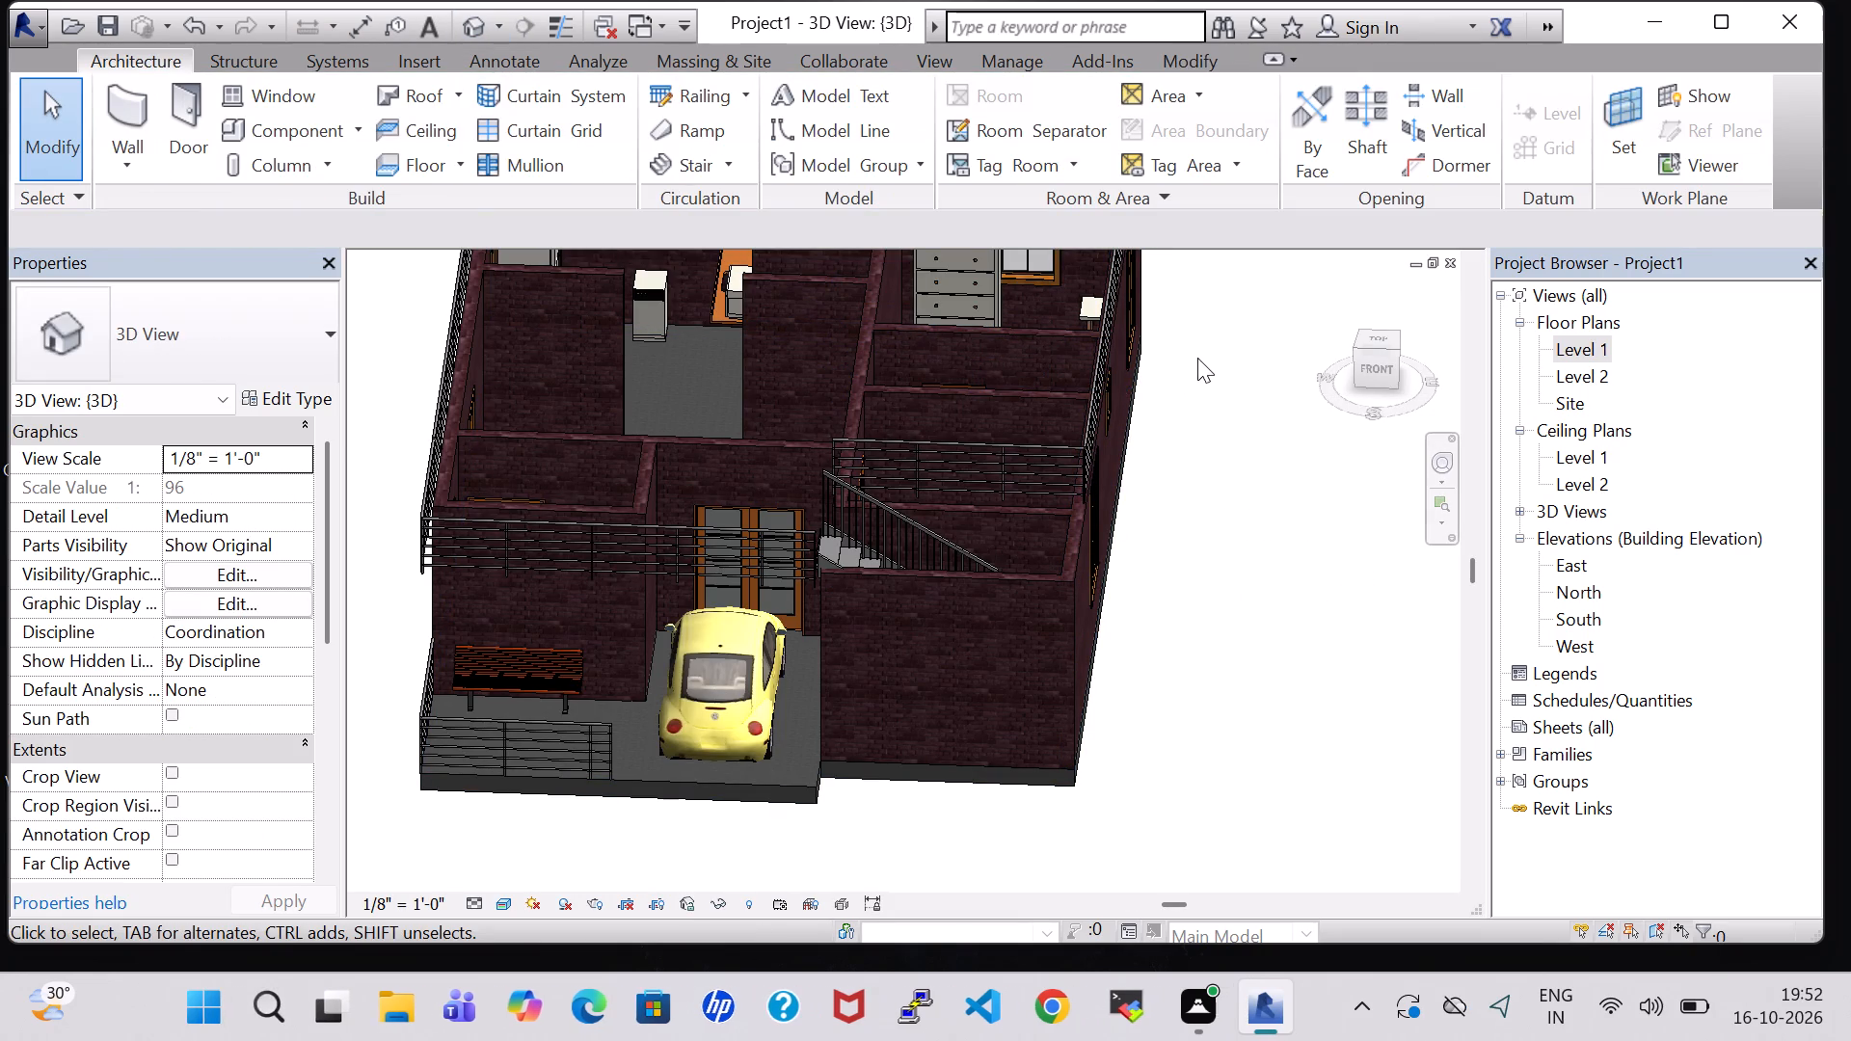
Examine the furniture layout of both bedrooms in 3D from several angles, including the dresser and bed in BED ROOM 2.
shift+middle_drag(1197, 358, 1194, 520)
shift+middle_drag(1187, 515, 1187, 547)
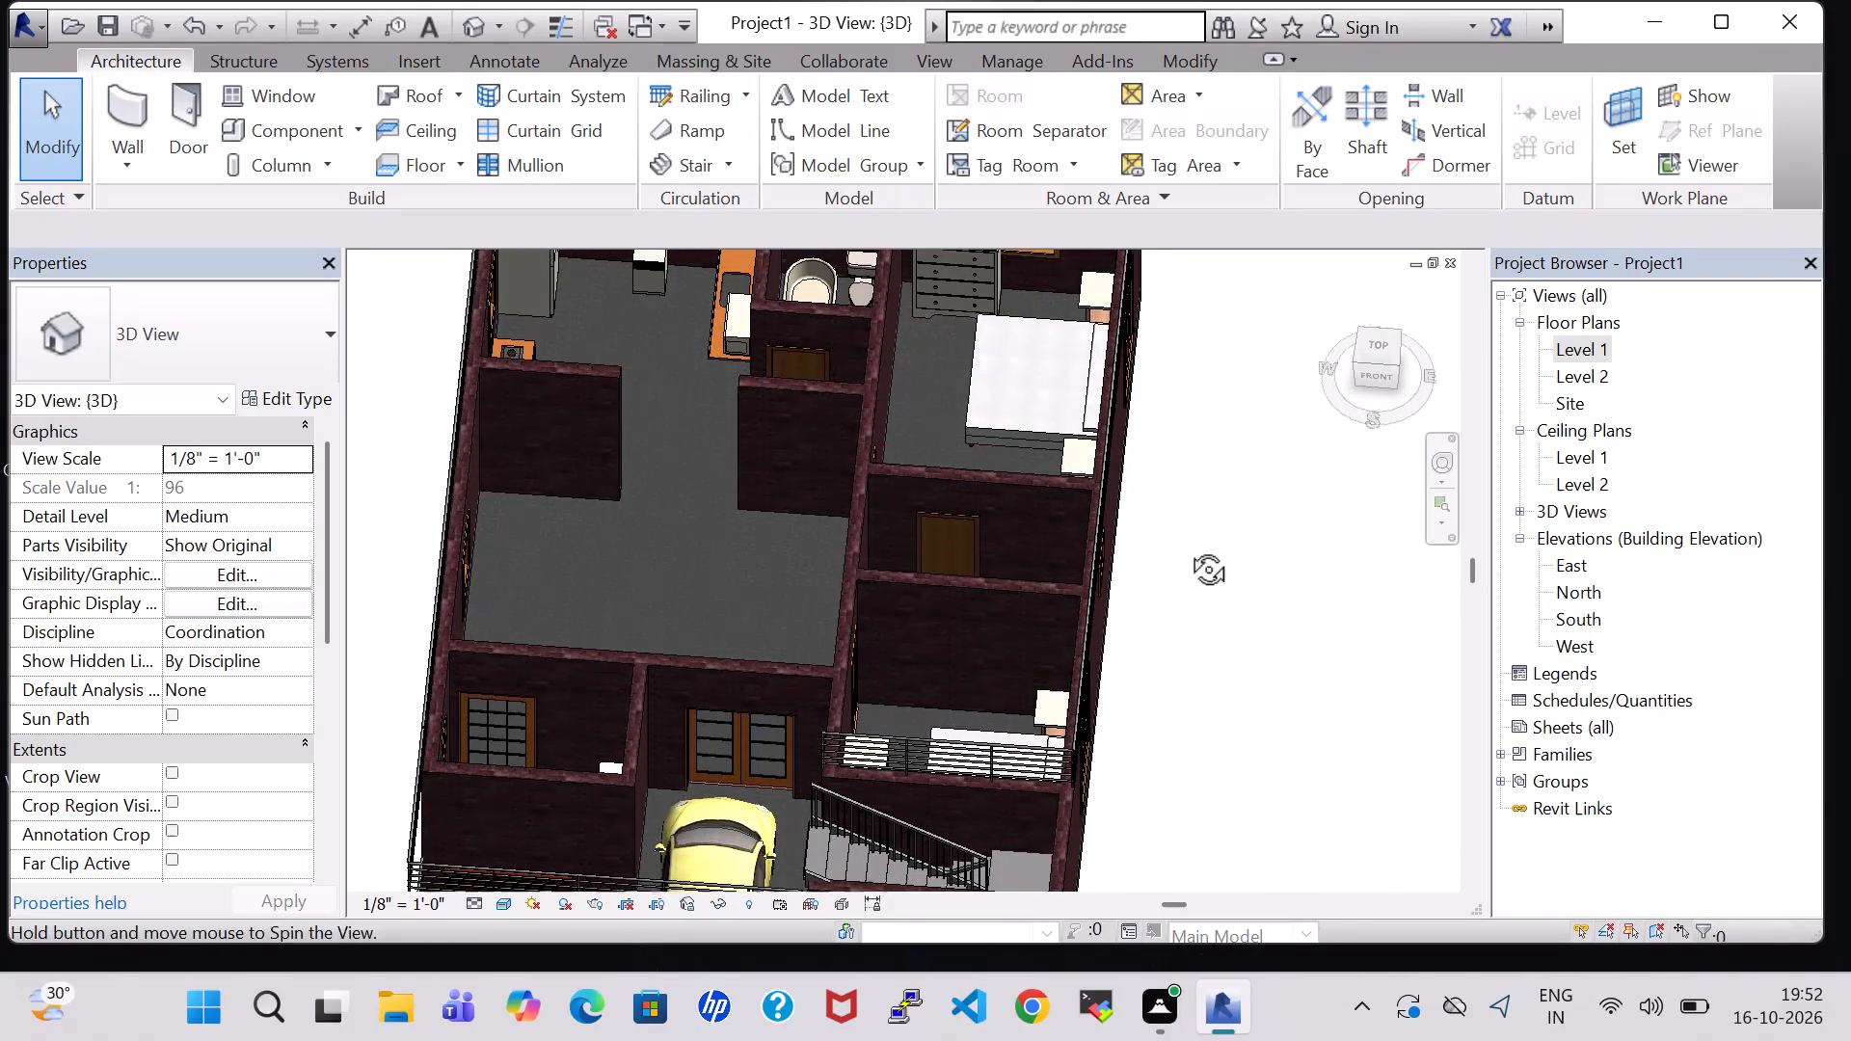
shift+middle_drag(1187, 547, 1177, 725)
middle_drag(1177, 725, 1145, 552)
shift+middle_drag(1127, 476, 1023, 663)
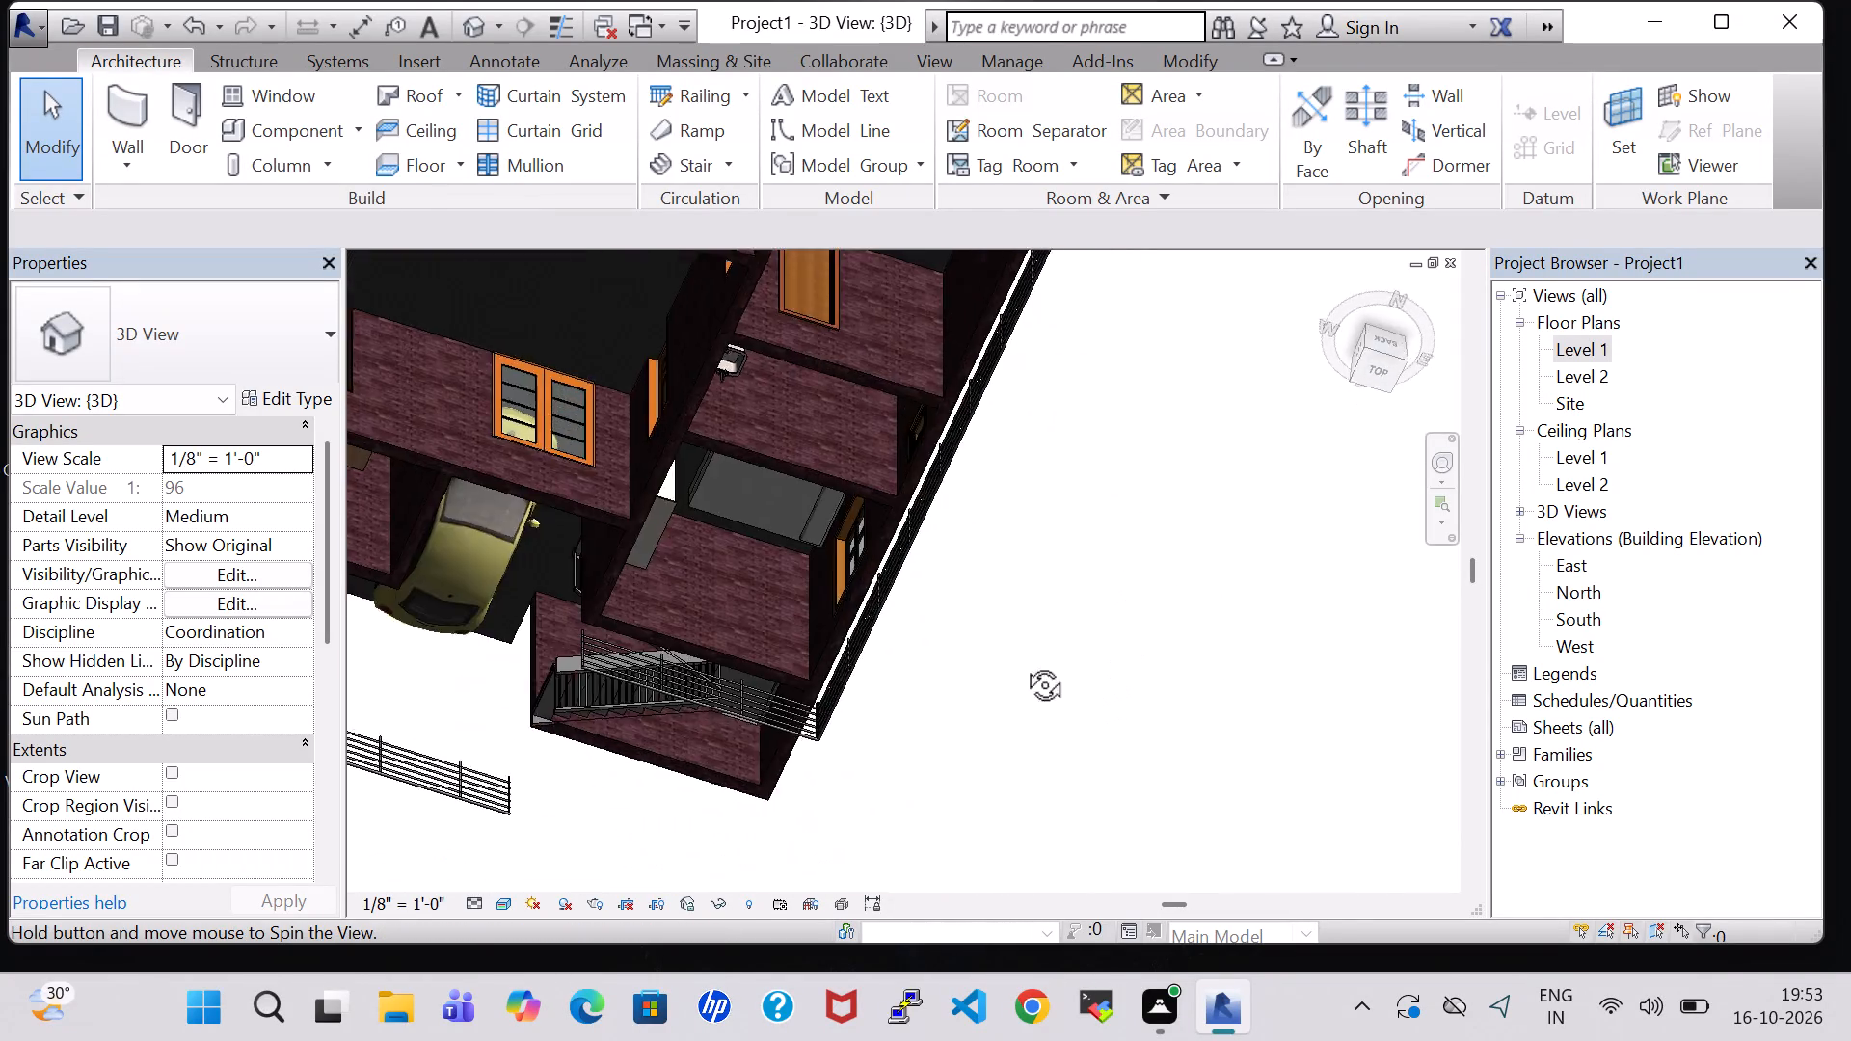
shift+middle_drag(1023, 663, 953, 471)
middle_drag(684, 641, 1003, 572)
shift+middle_drag(939, 623, 925, 557)
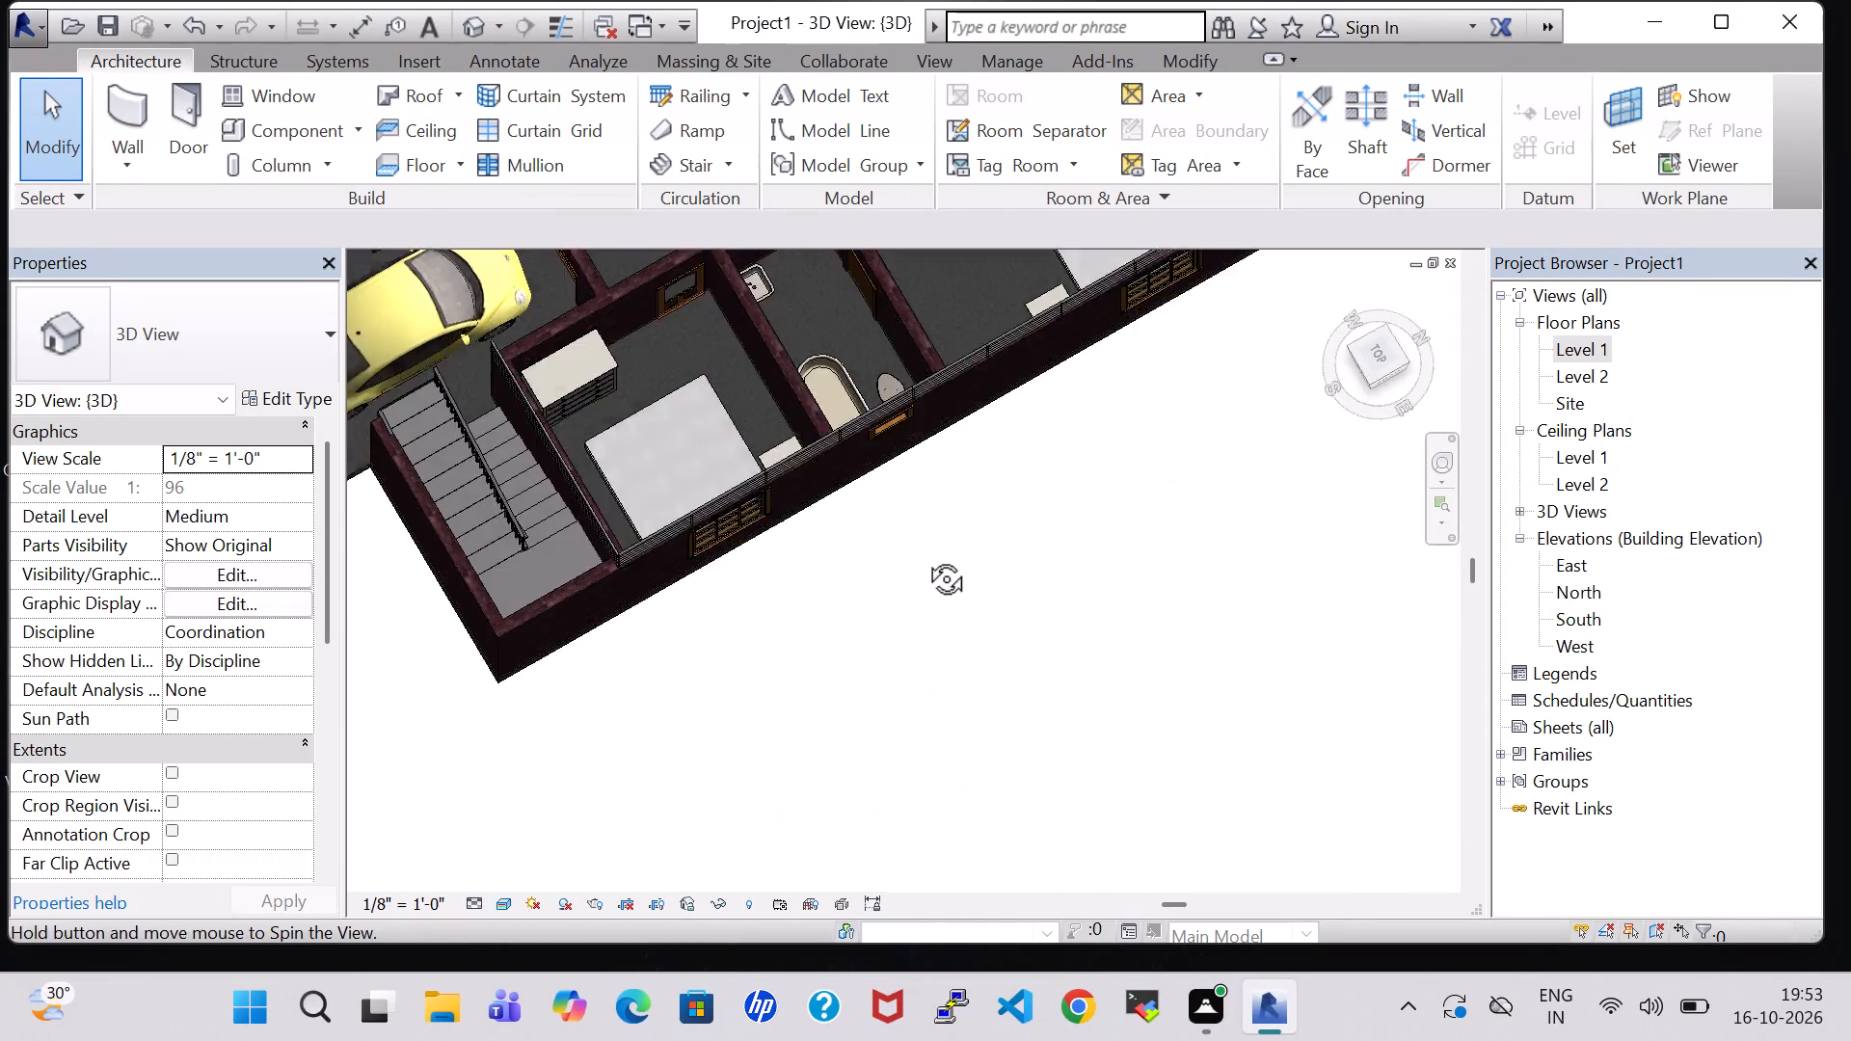
shift+middle_drag(925, 557, 1078, 638)
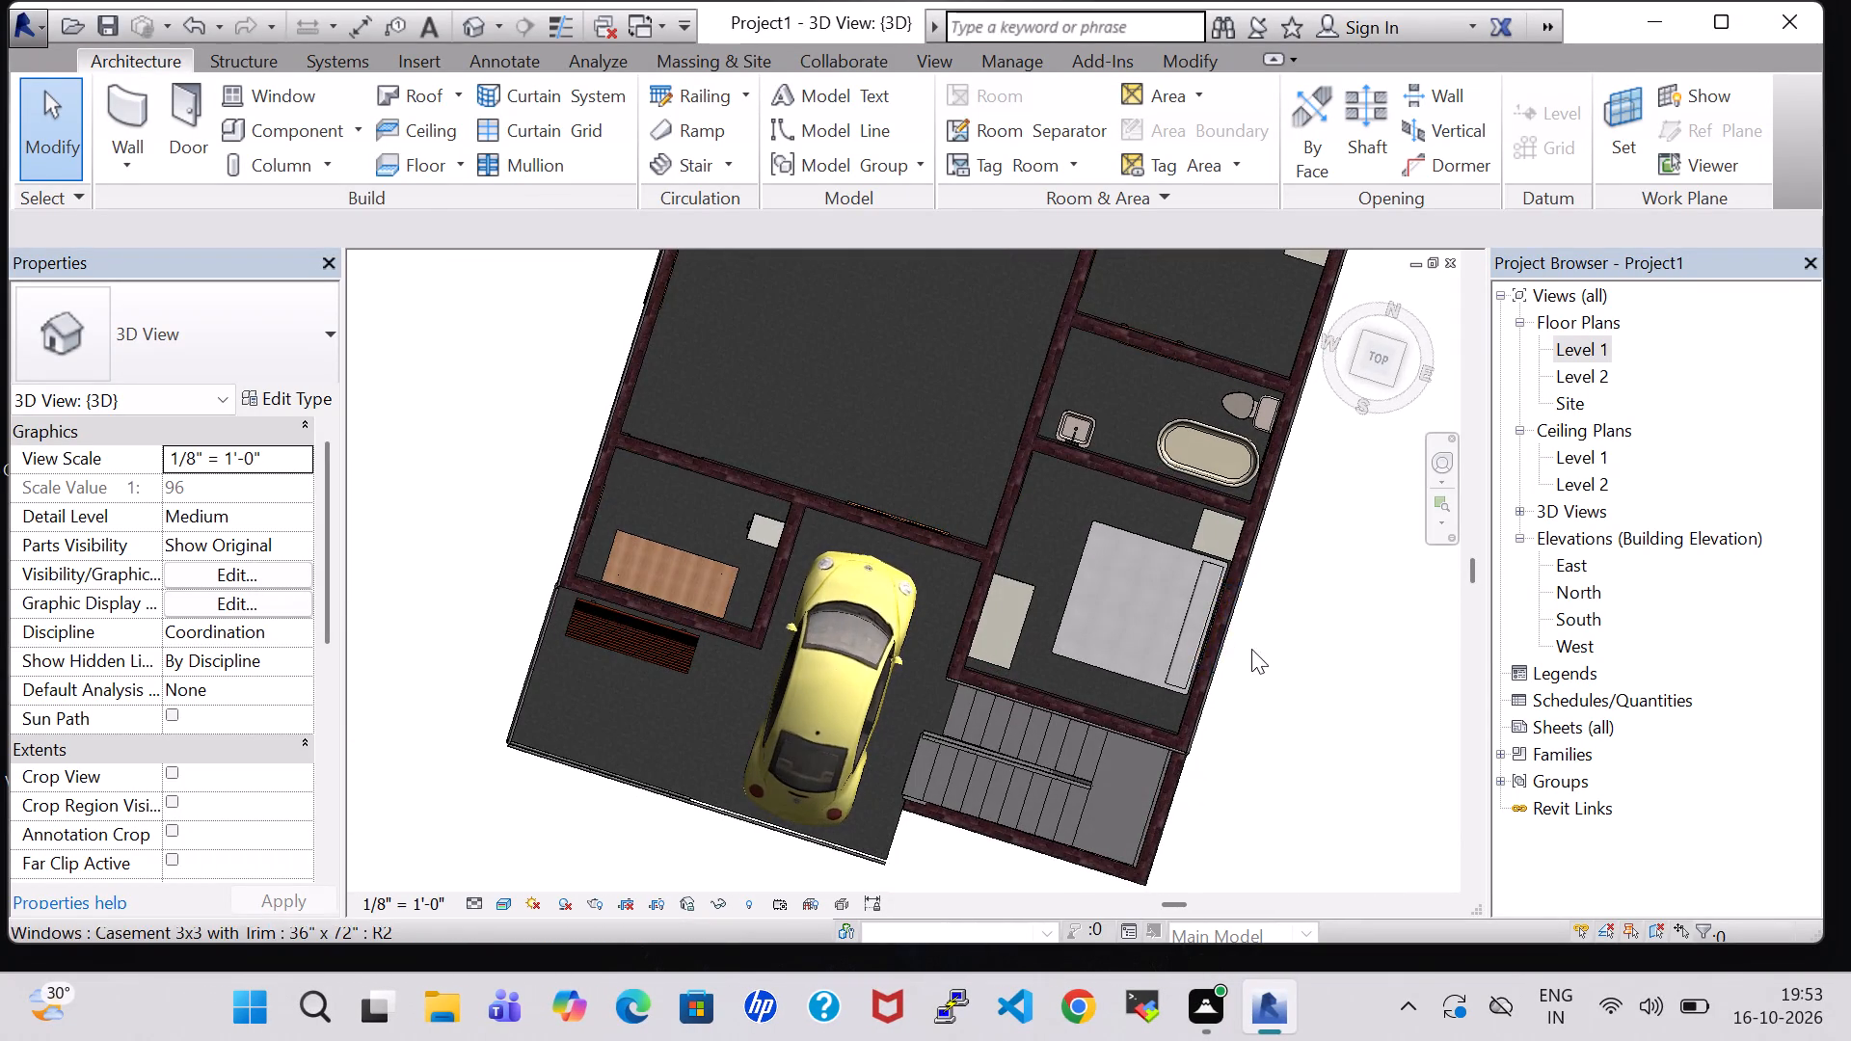
shift+middle_drag(1251, 649, 1205, 603)
middle_drag(1233, 554, 1109, 461)
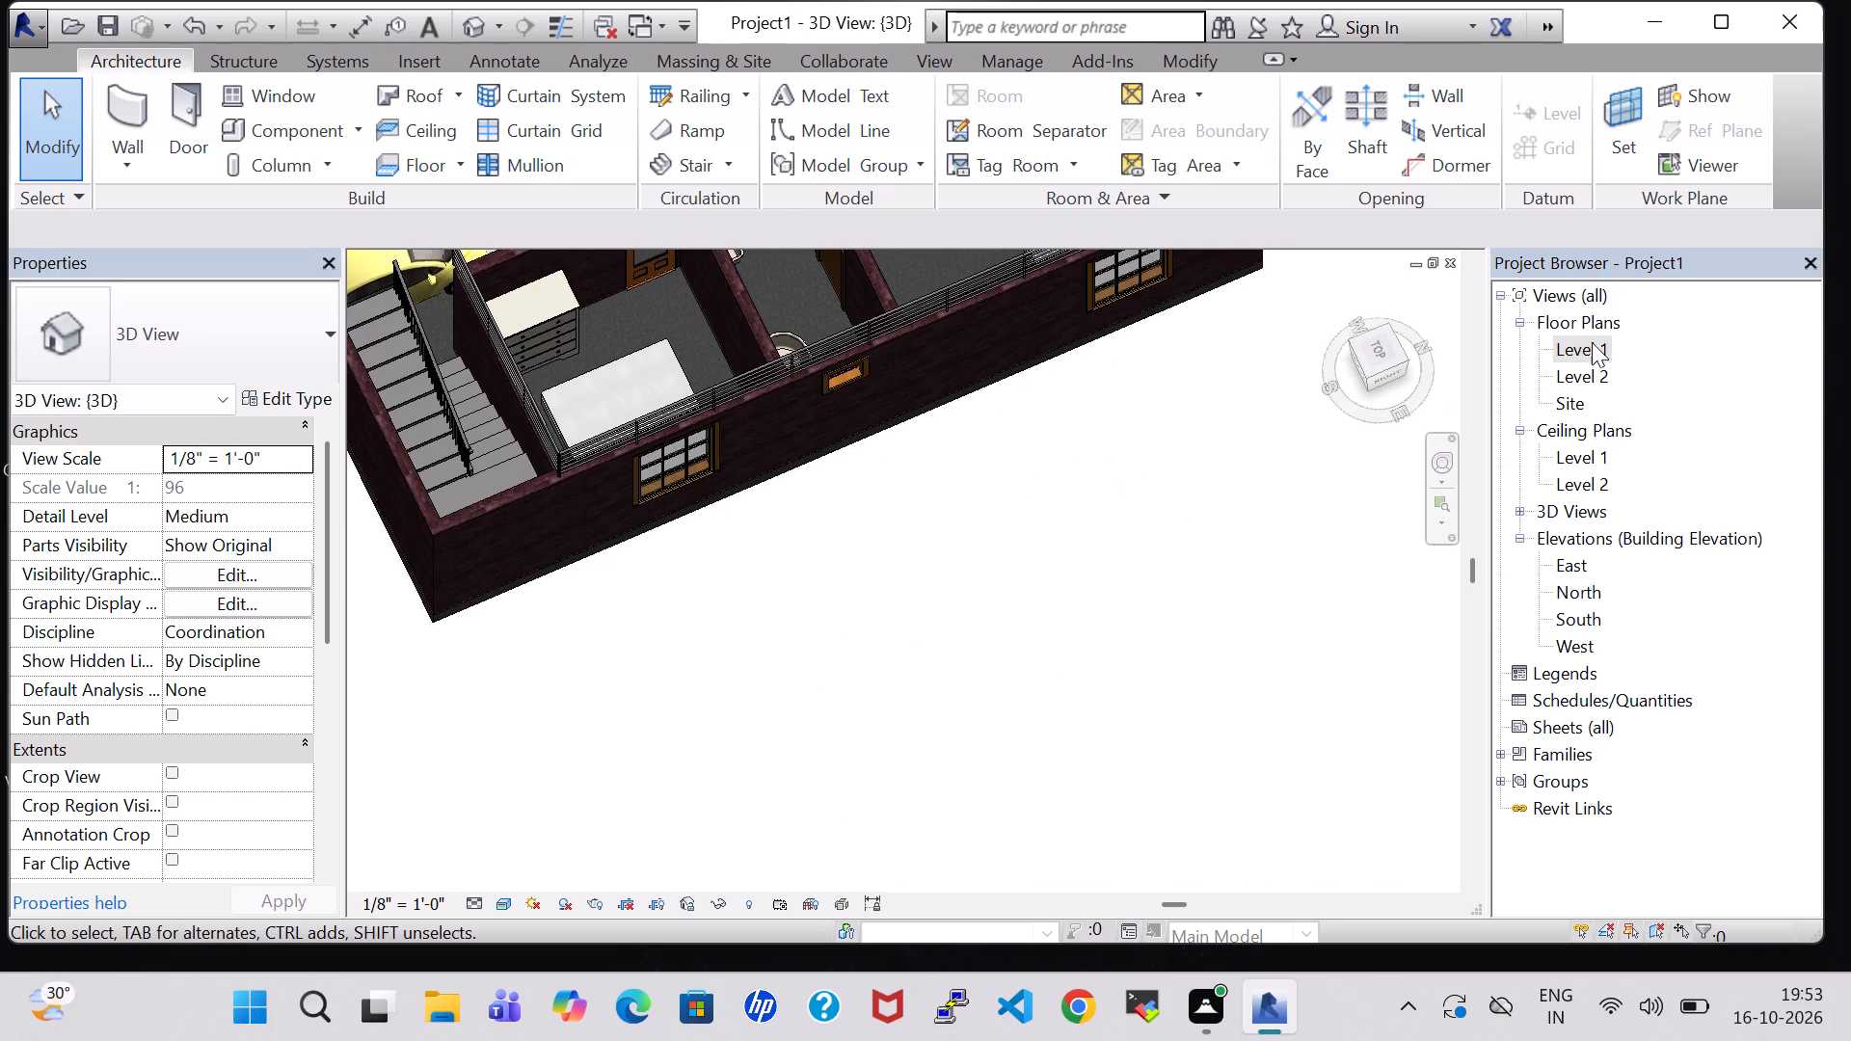
In the Level 1 floor plan, change the BED ROOM 2 bed to the Queen 60" x 79" type.
double_click(1589, 357)
scroll(1099, 620, down, 3)
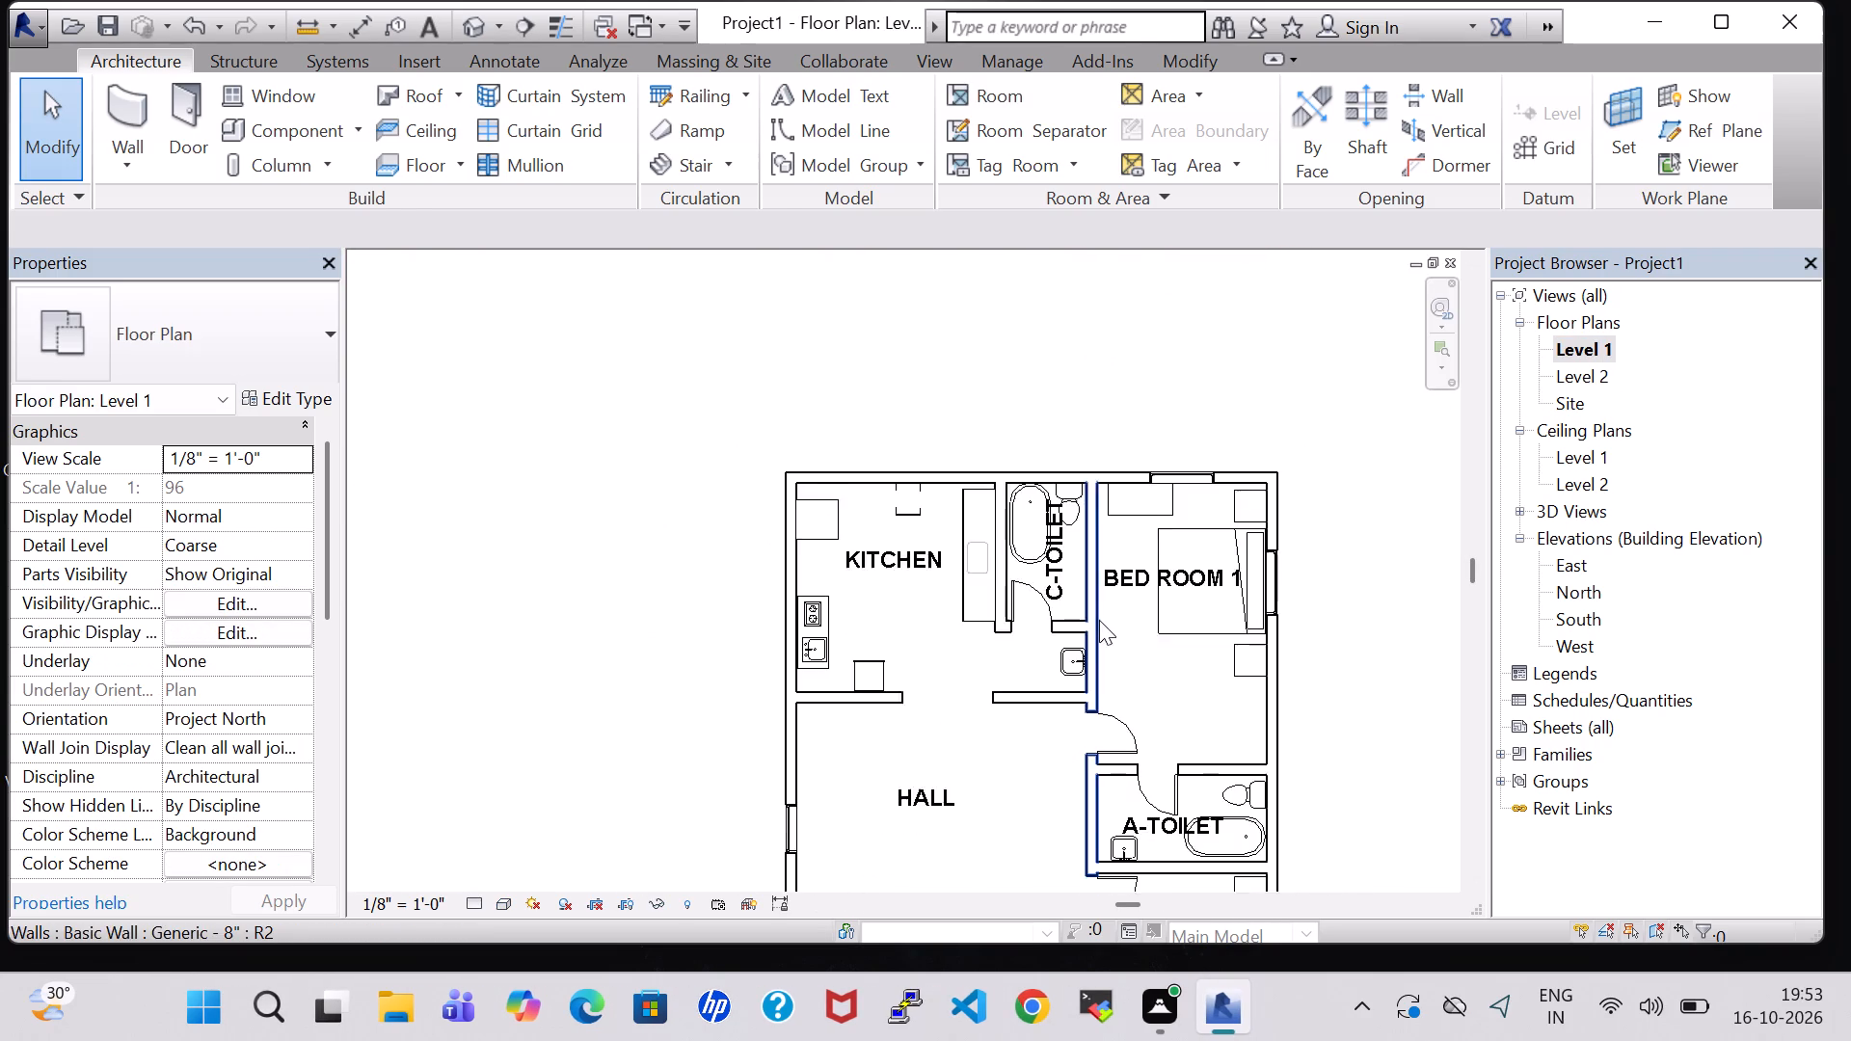
scroll(1099, 620, down, 1)
middle_drag(1319, 702, 1273, 473)
scroll(1266, 591, up, 3)
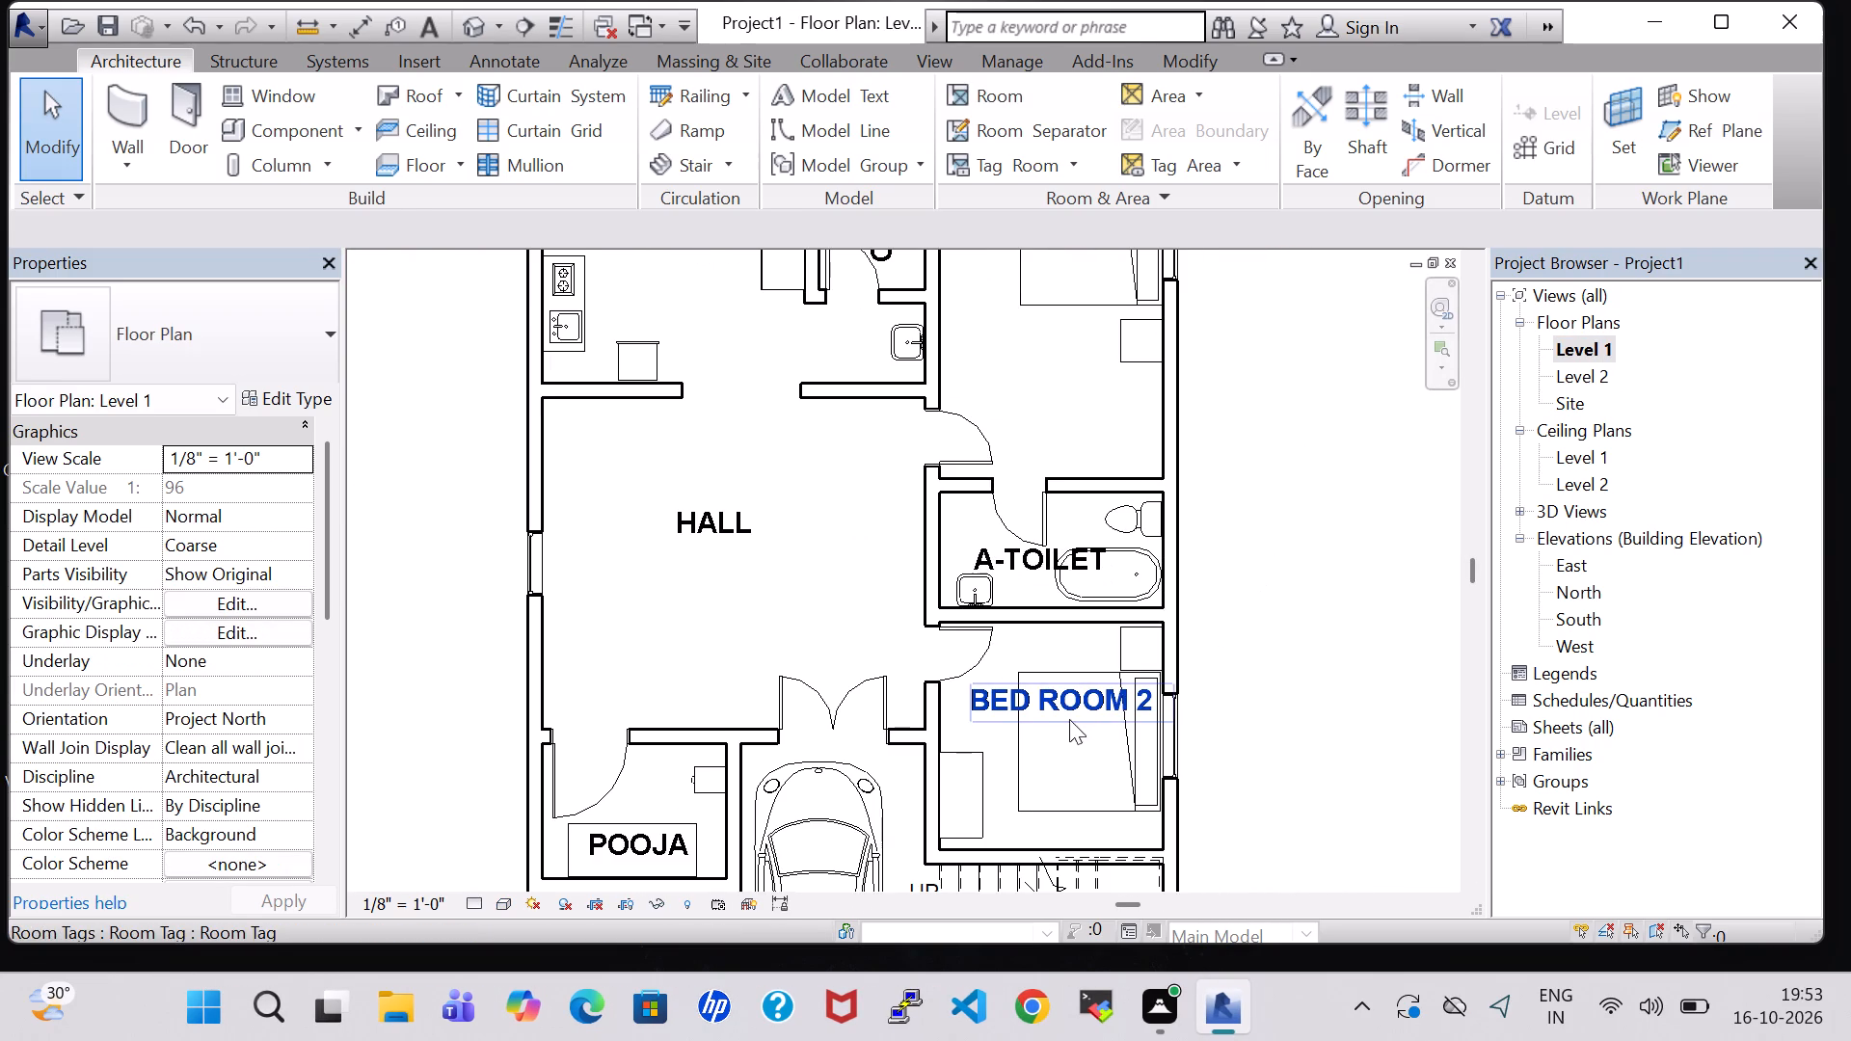
click(1023, 773)
click(232, 351)
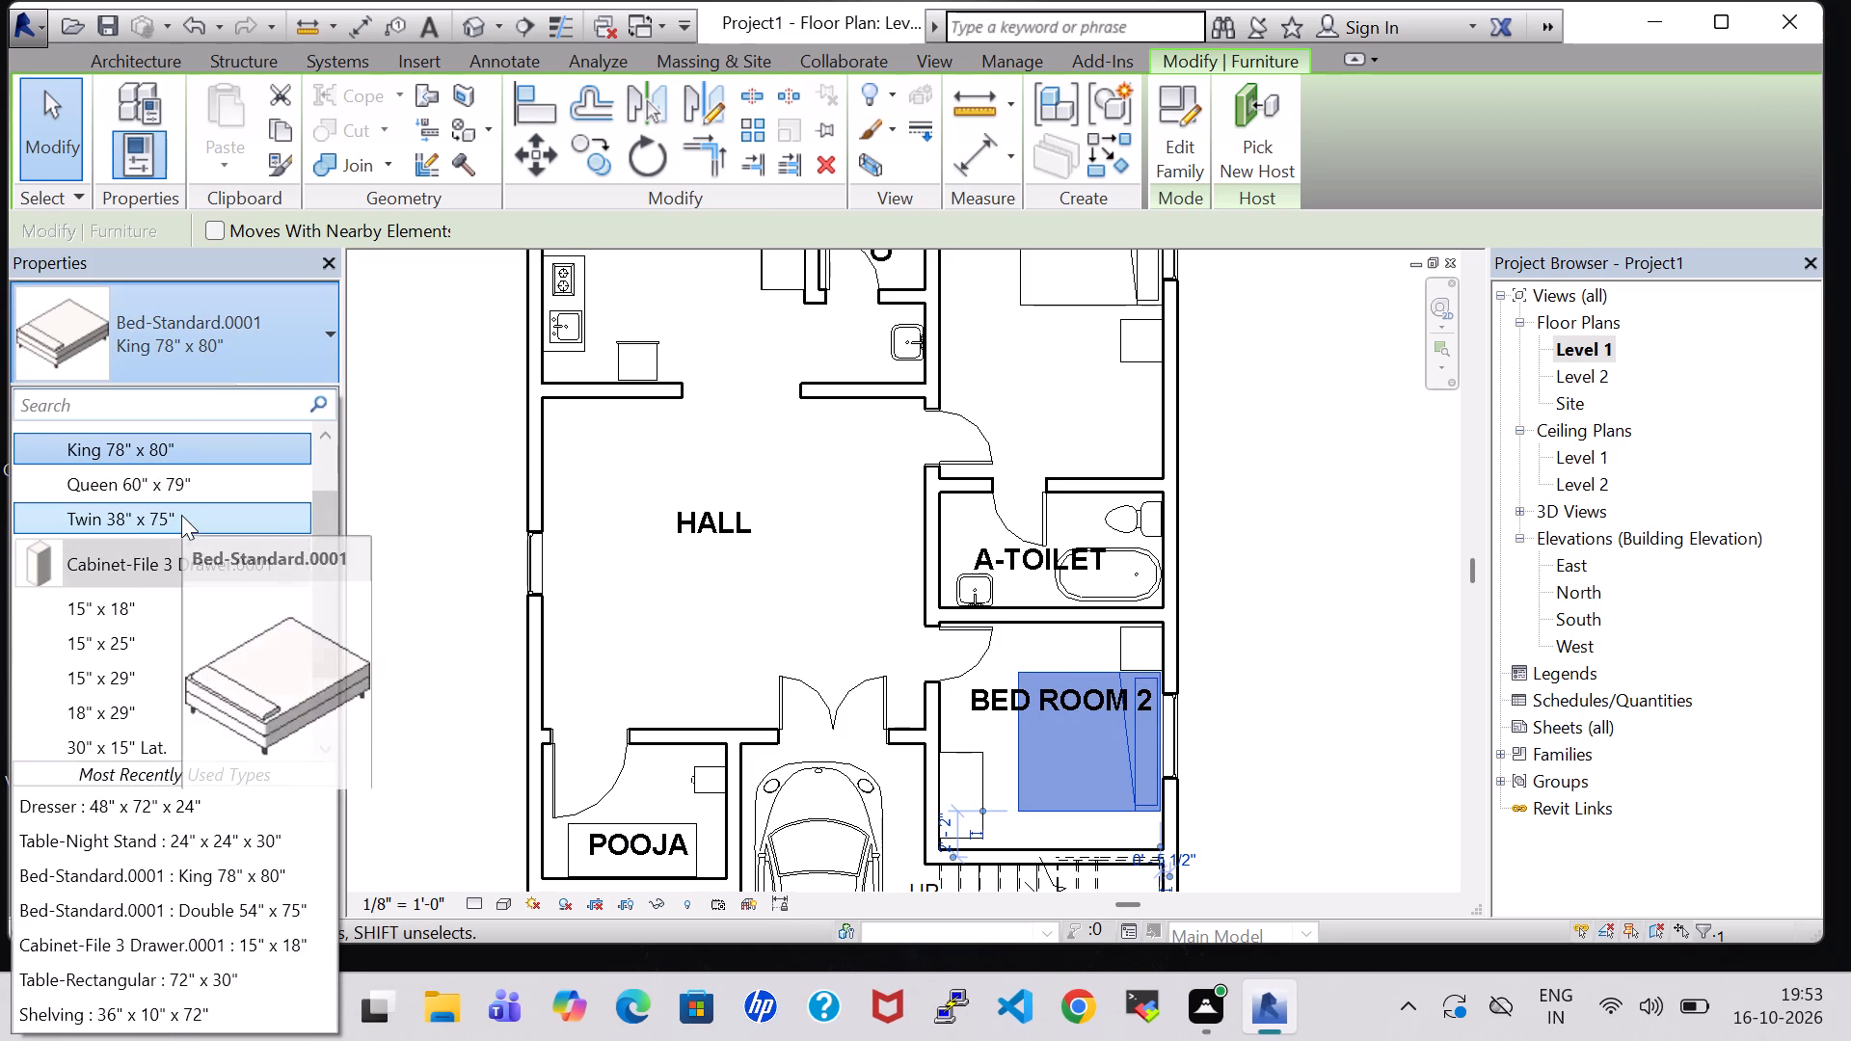
click(181, 483)
click(1266, 622)
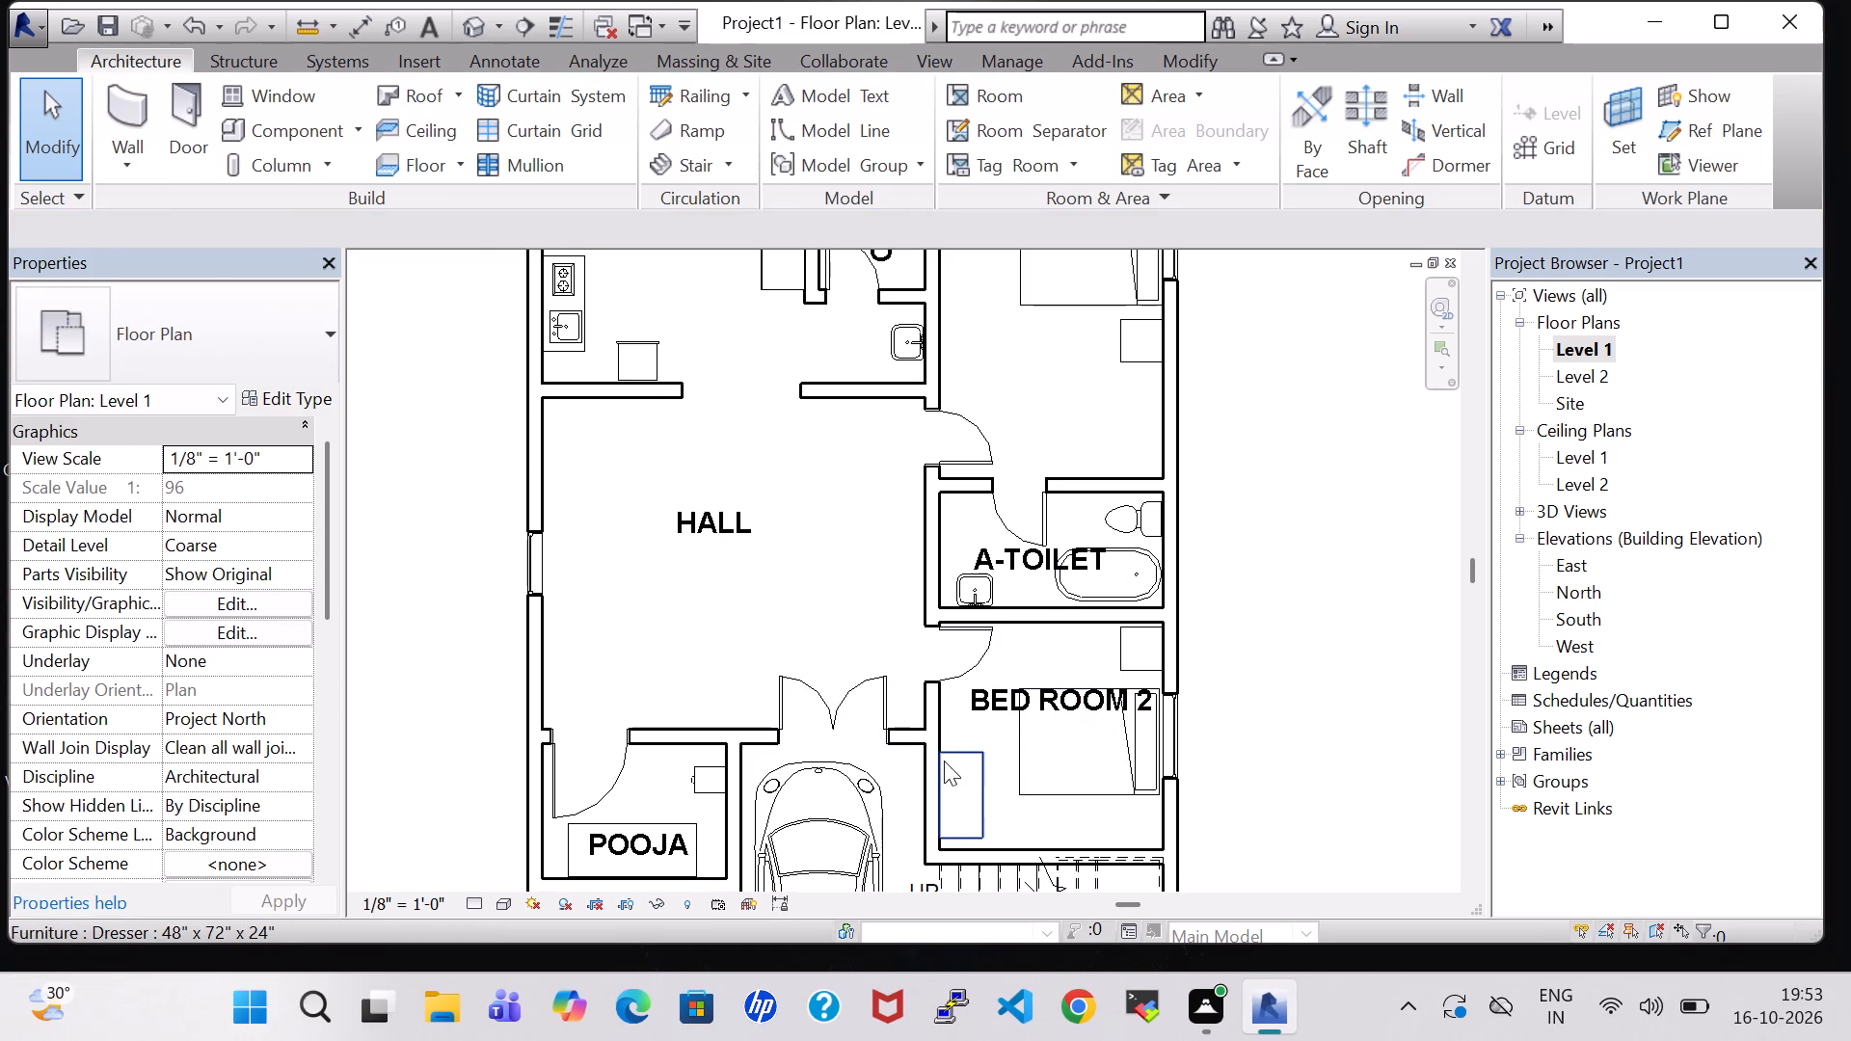
Move the BED ROOM 2 dresser away from the HALL-side wall toward the bed and rotate it a quarter turn.
click(959, 762)
drag(958, 813, 1013, 800)
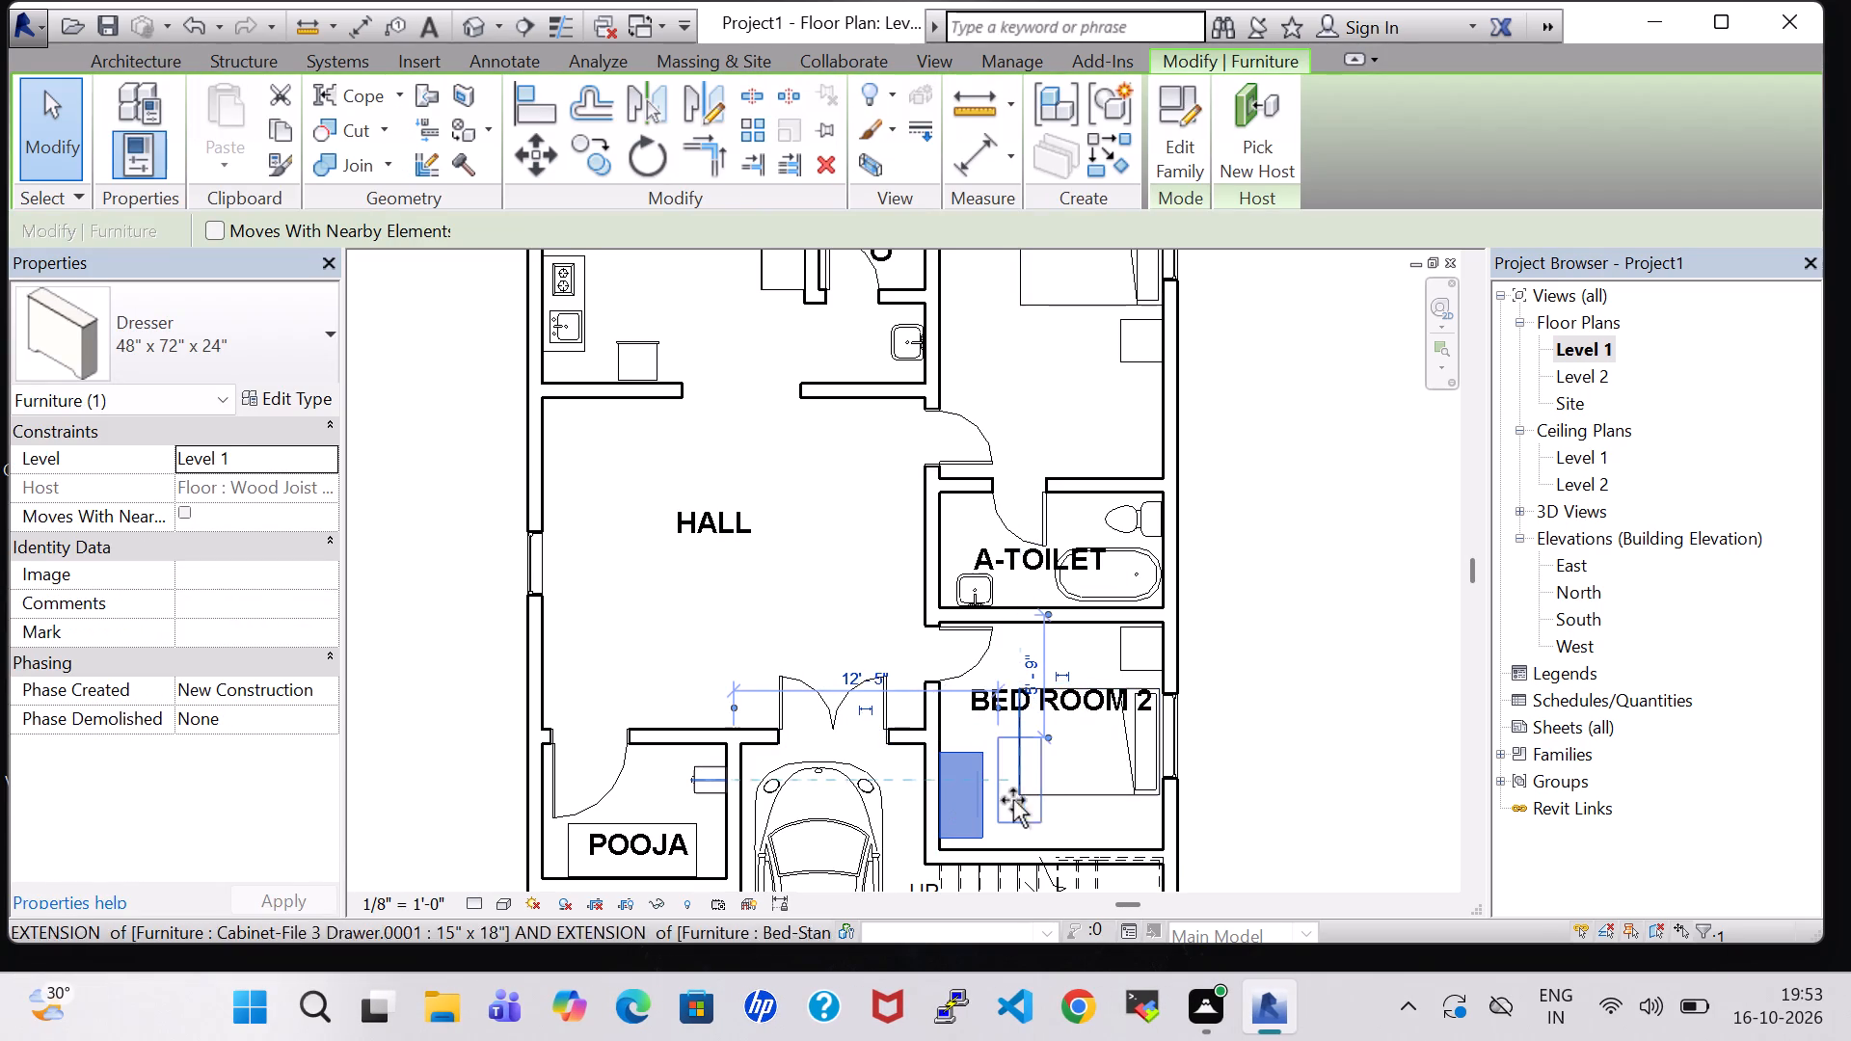
drag(1013, 800, 1041, 813)
key(space)
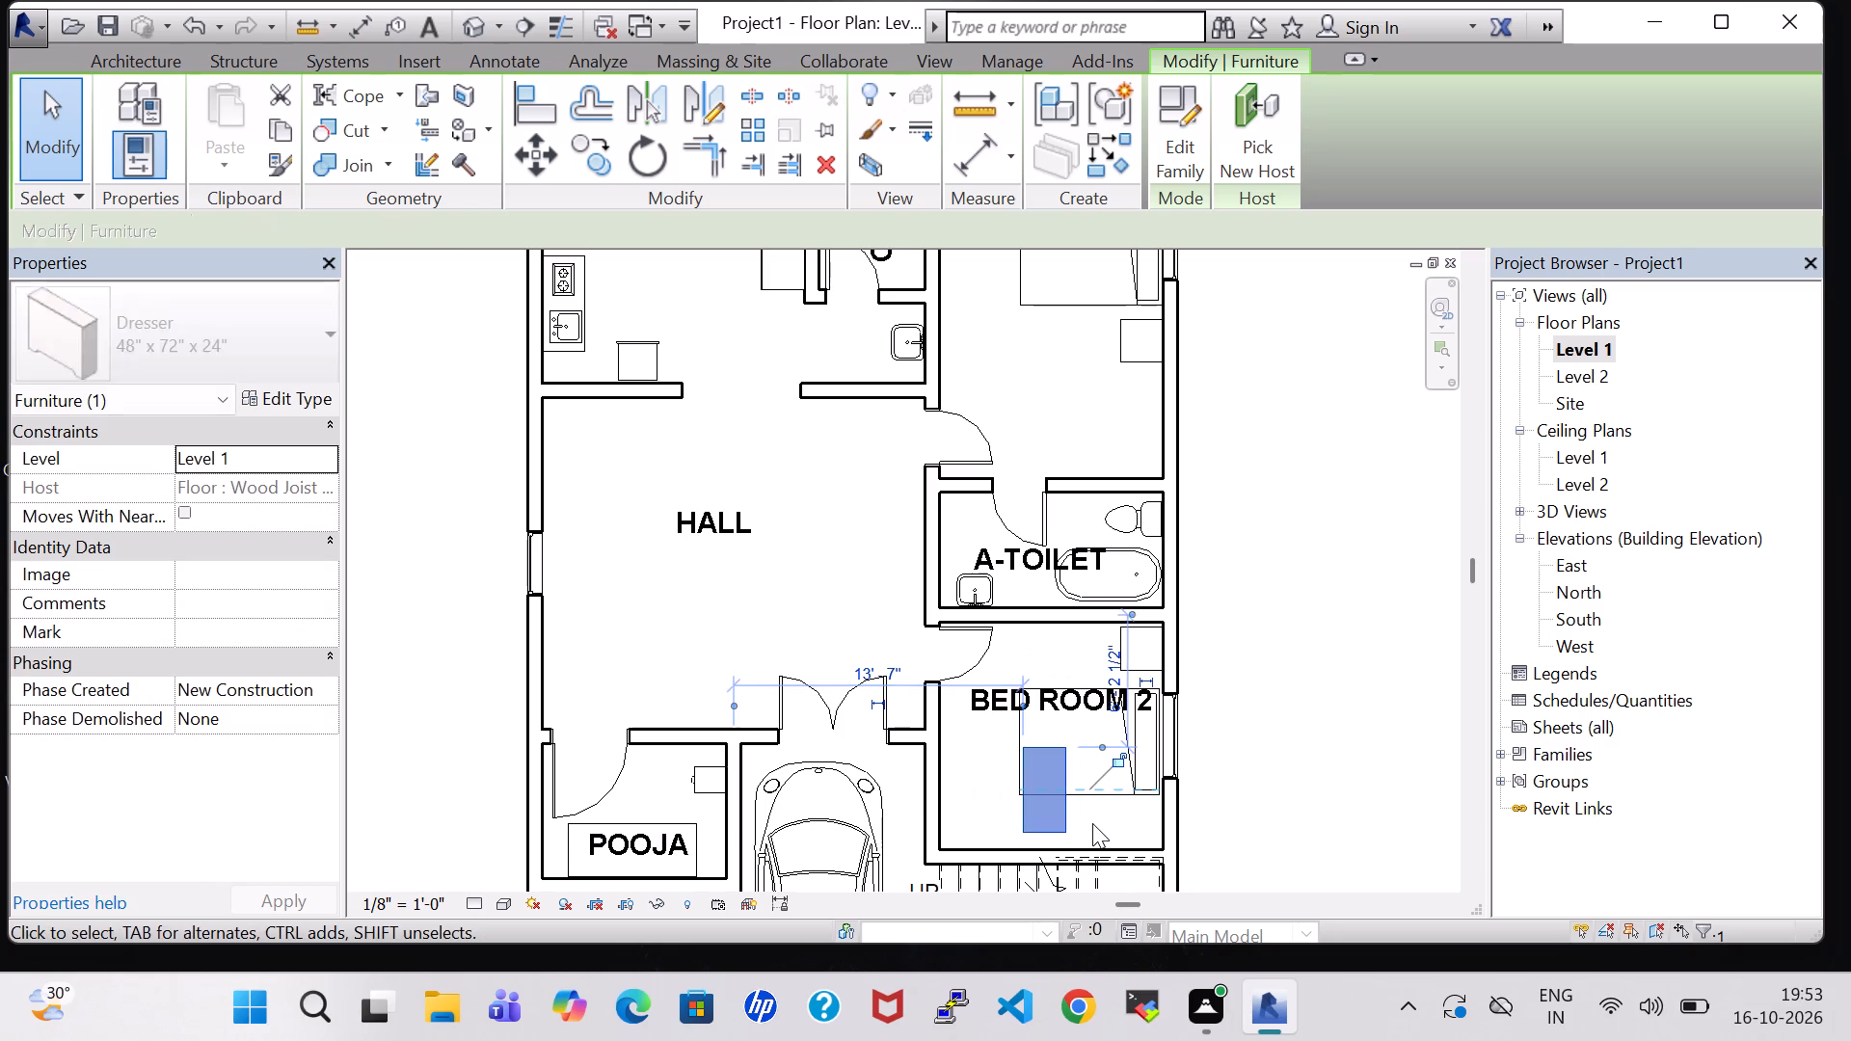
Nudge the BED ROOM 2 dresser against the staircase wall and along it toward the exterior wall, beside the bed.
key(Down)
key(Down)
key(Down)
key(Down)
key(Down)
key(Down)
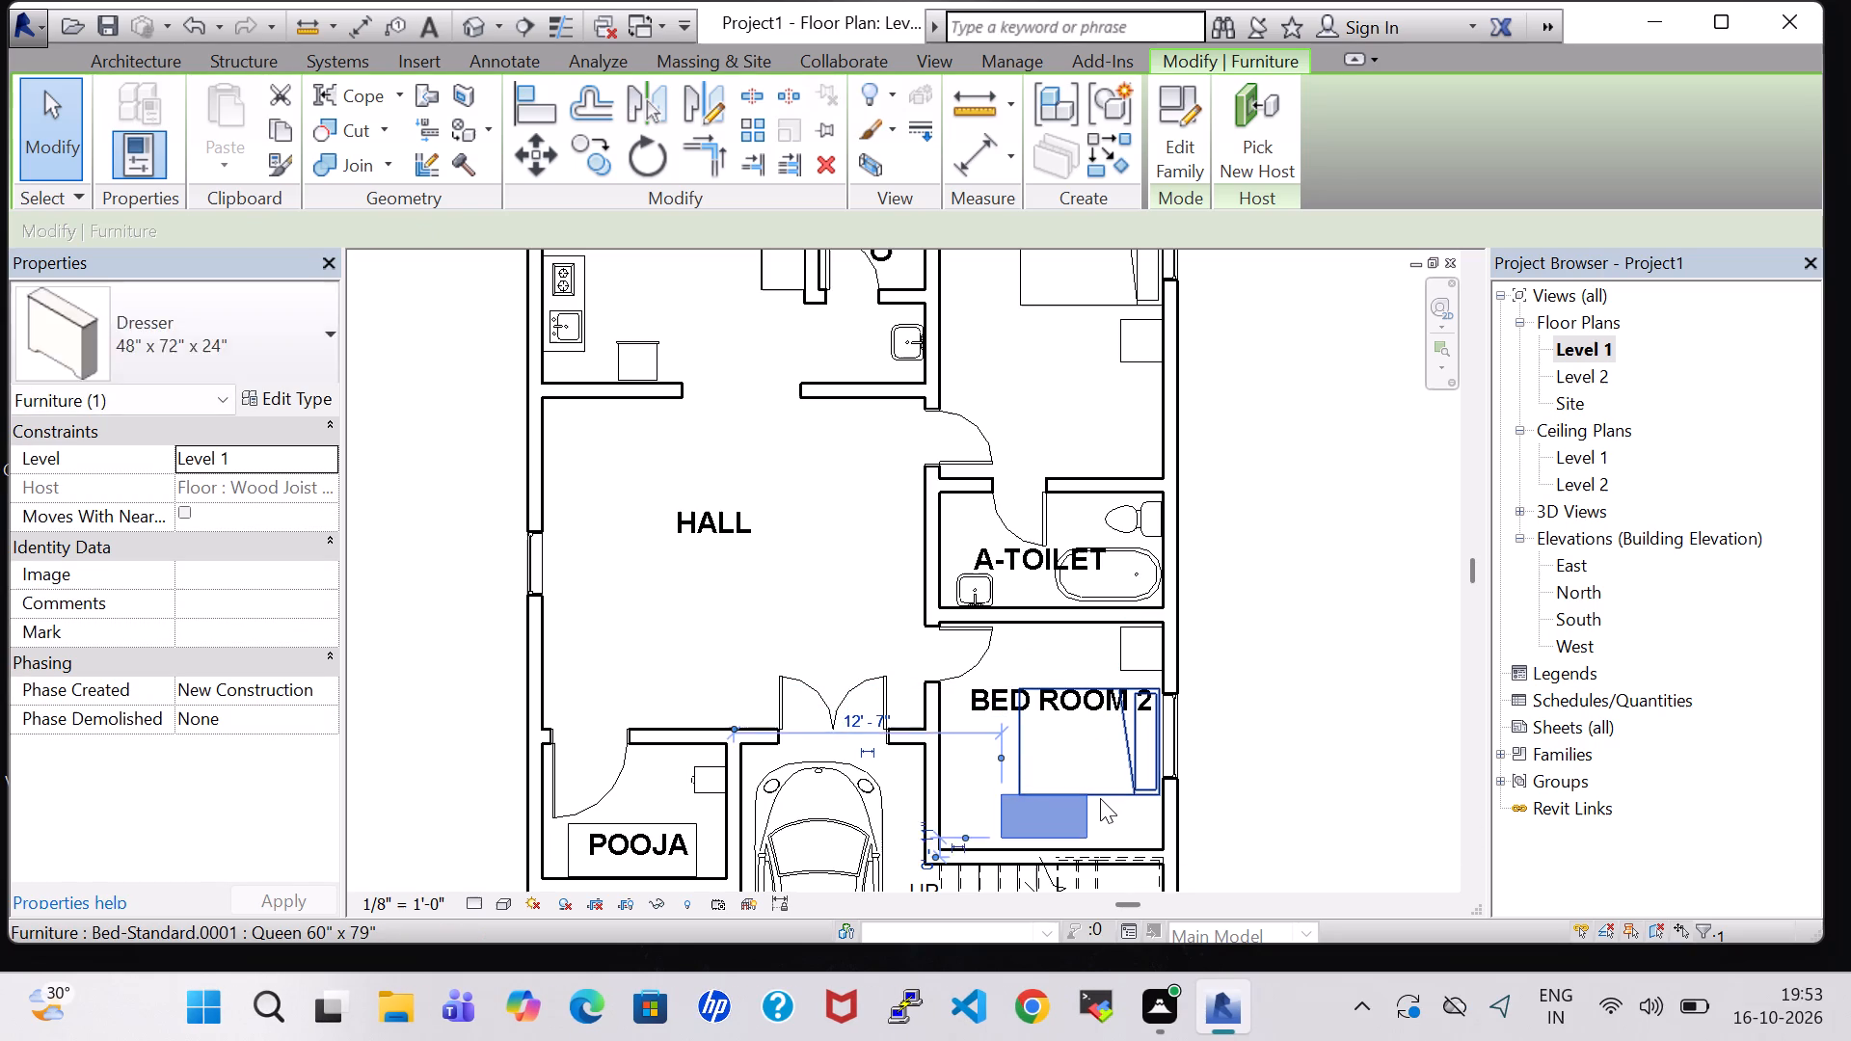
key(Down)
key(Right)
key(Right)
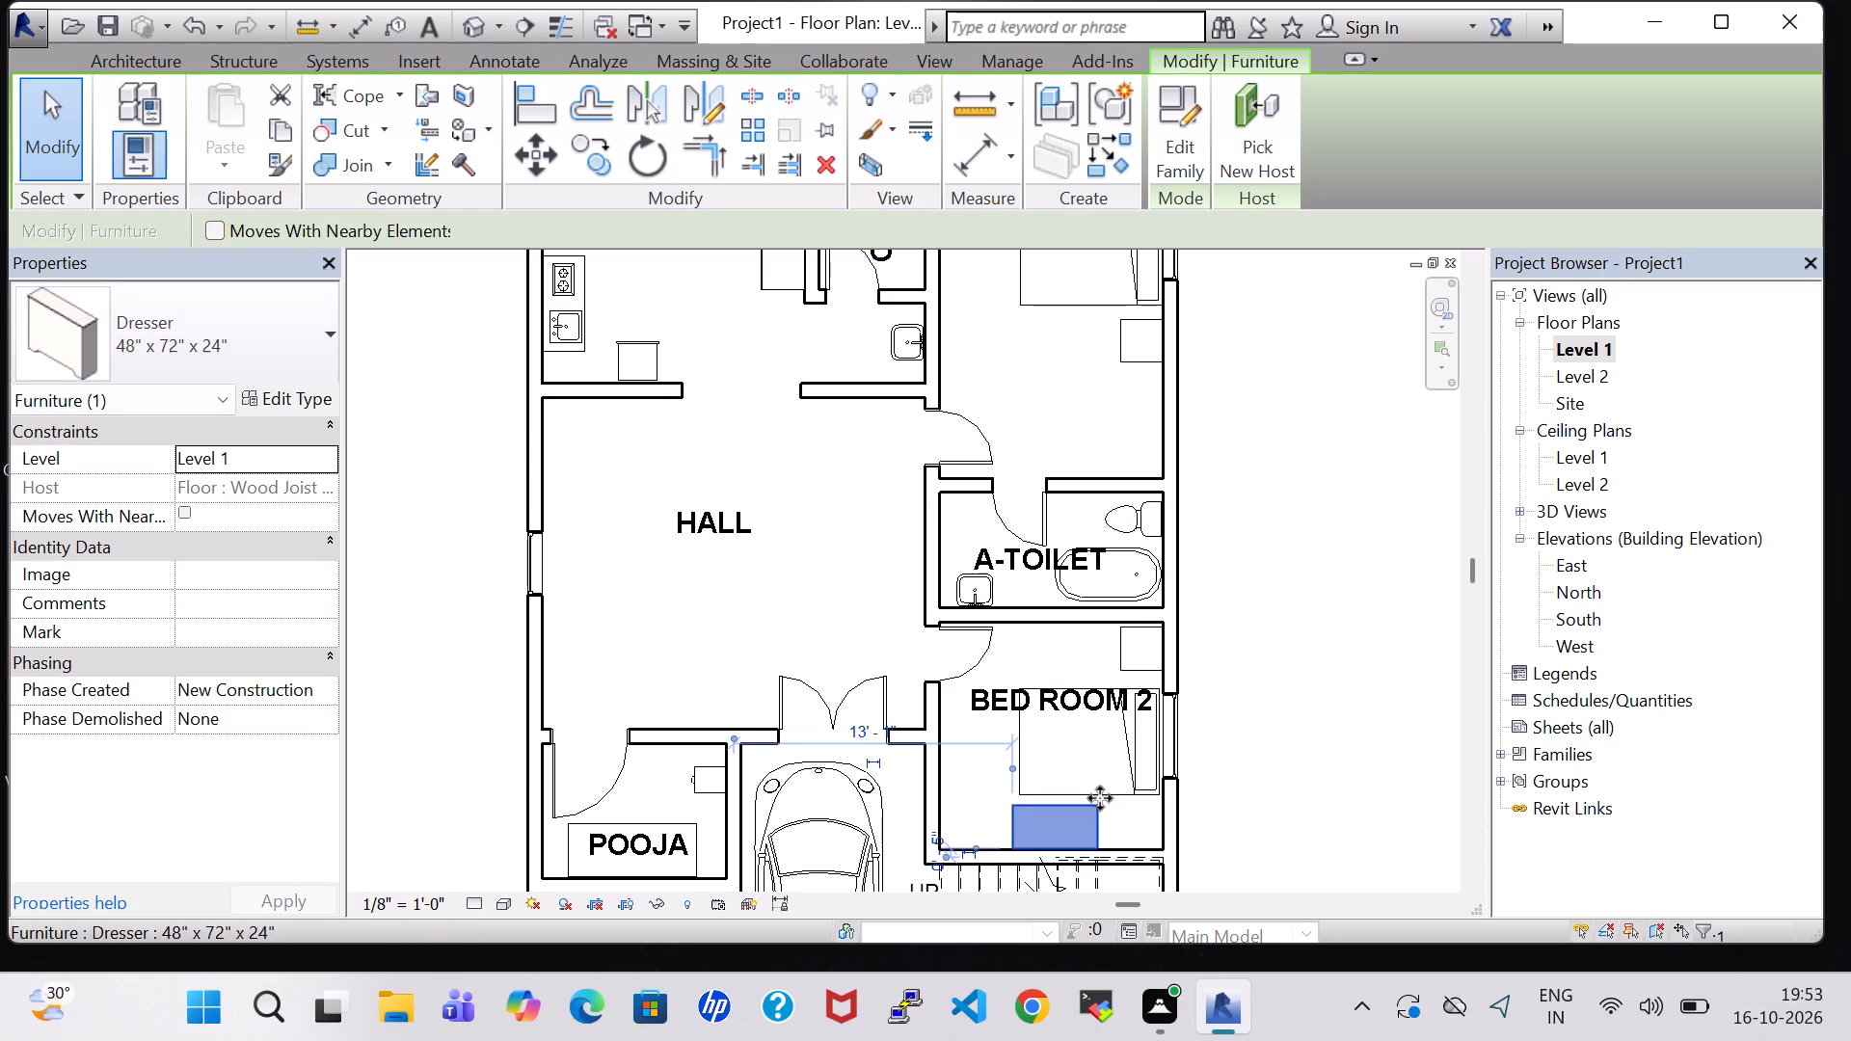
key(Right)
key(Right)
key(Right)
key(Right)
key(Right)
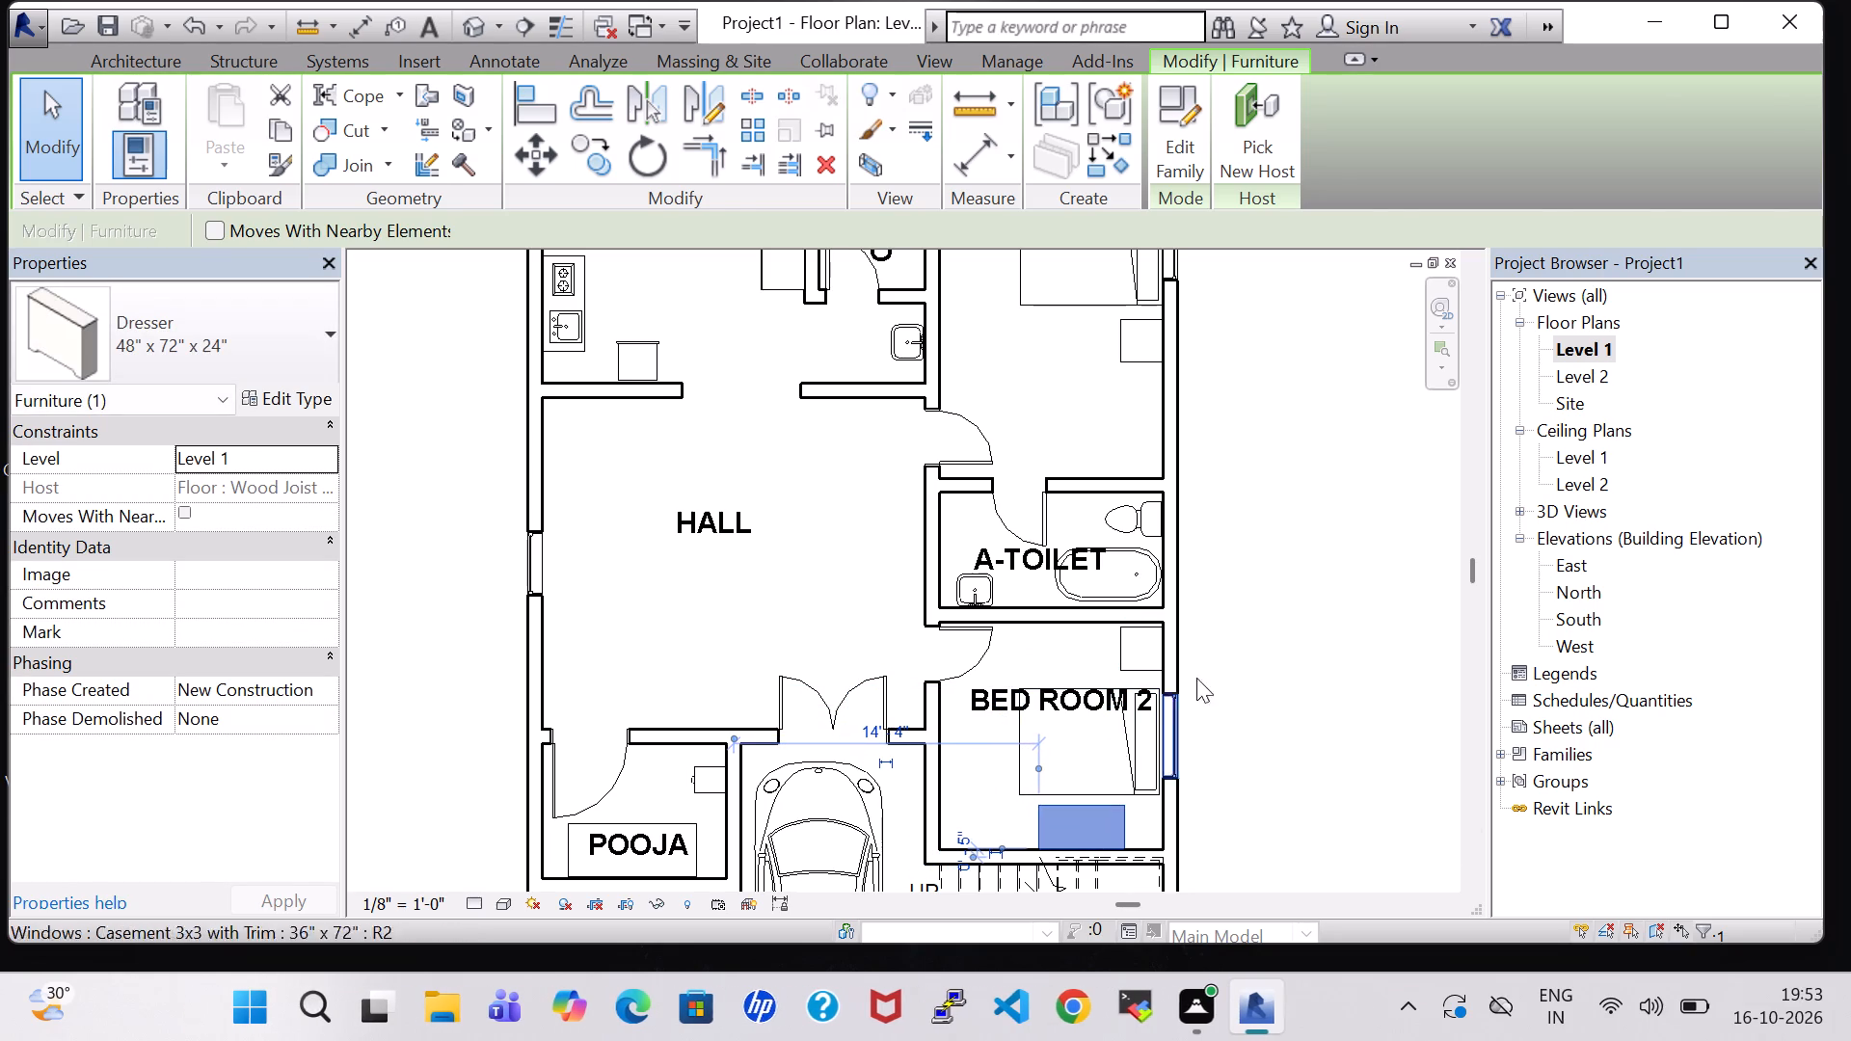
click(1292, 660)
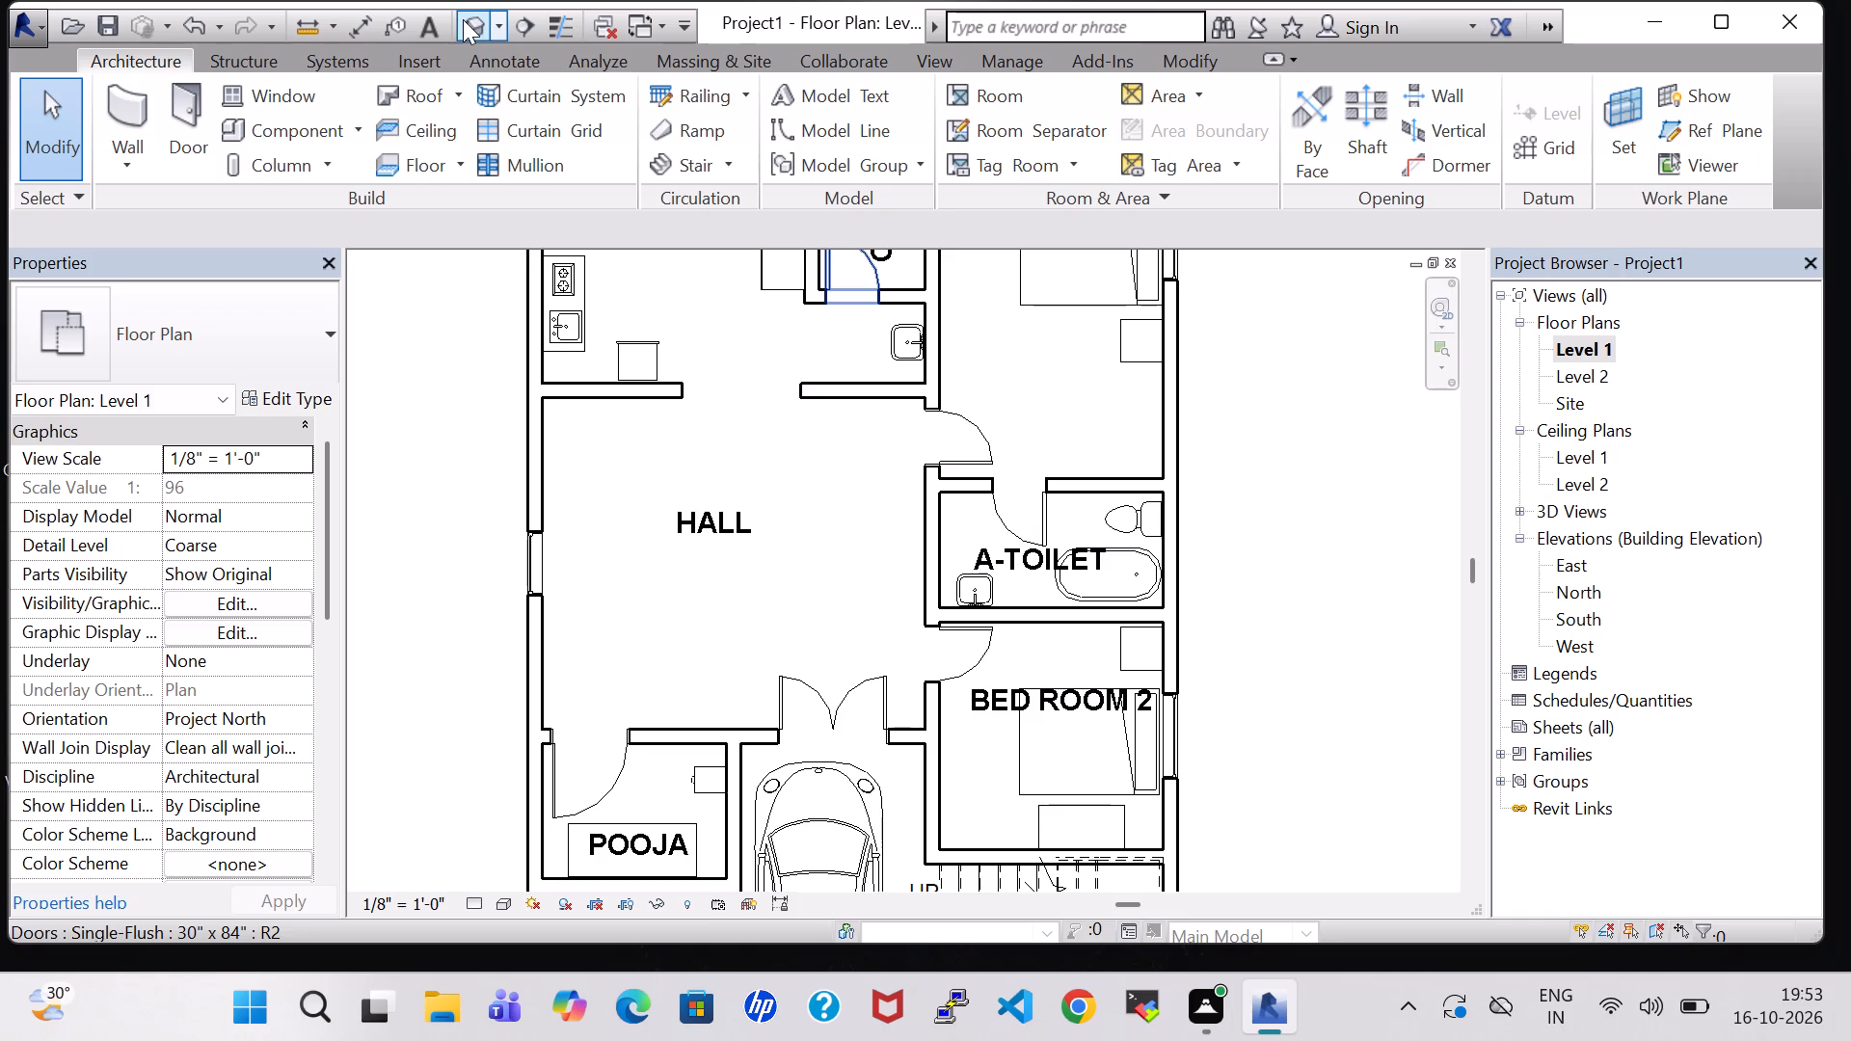
Check BED ROOM 2 in 3D, and on Level 1 nudge its queen bed toward A-TOILET, to about 3' 4" from the staircase wall.
click(463, 19)
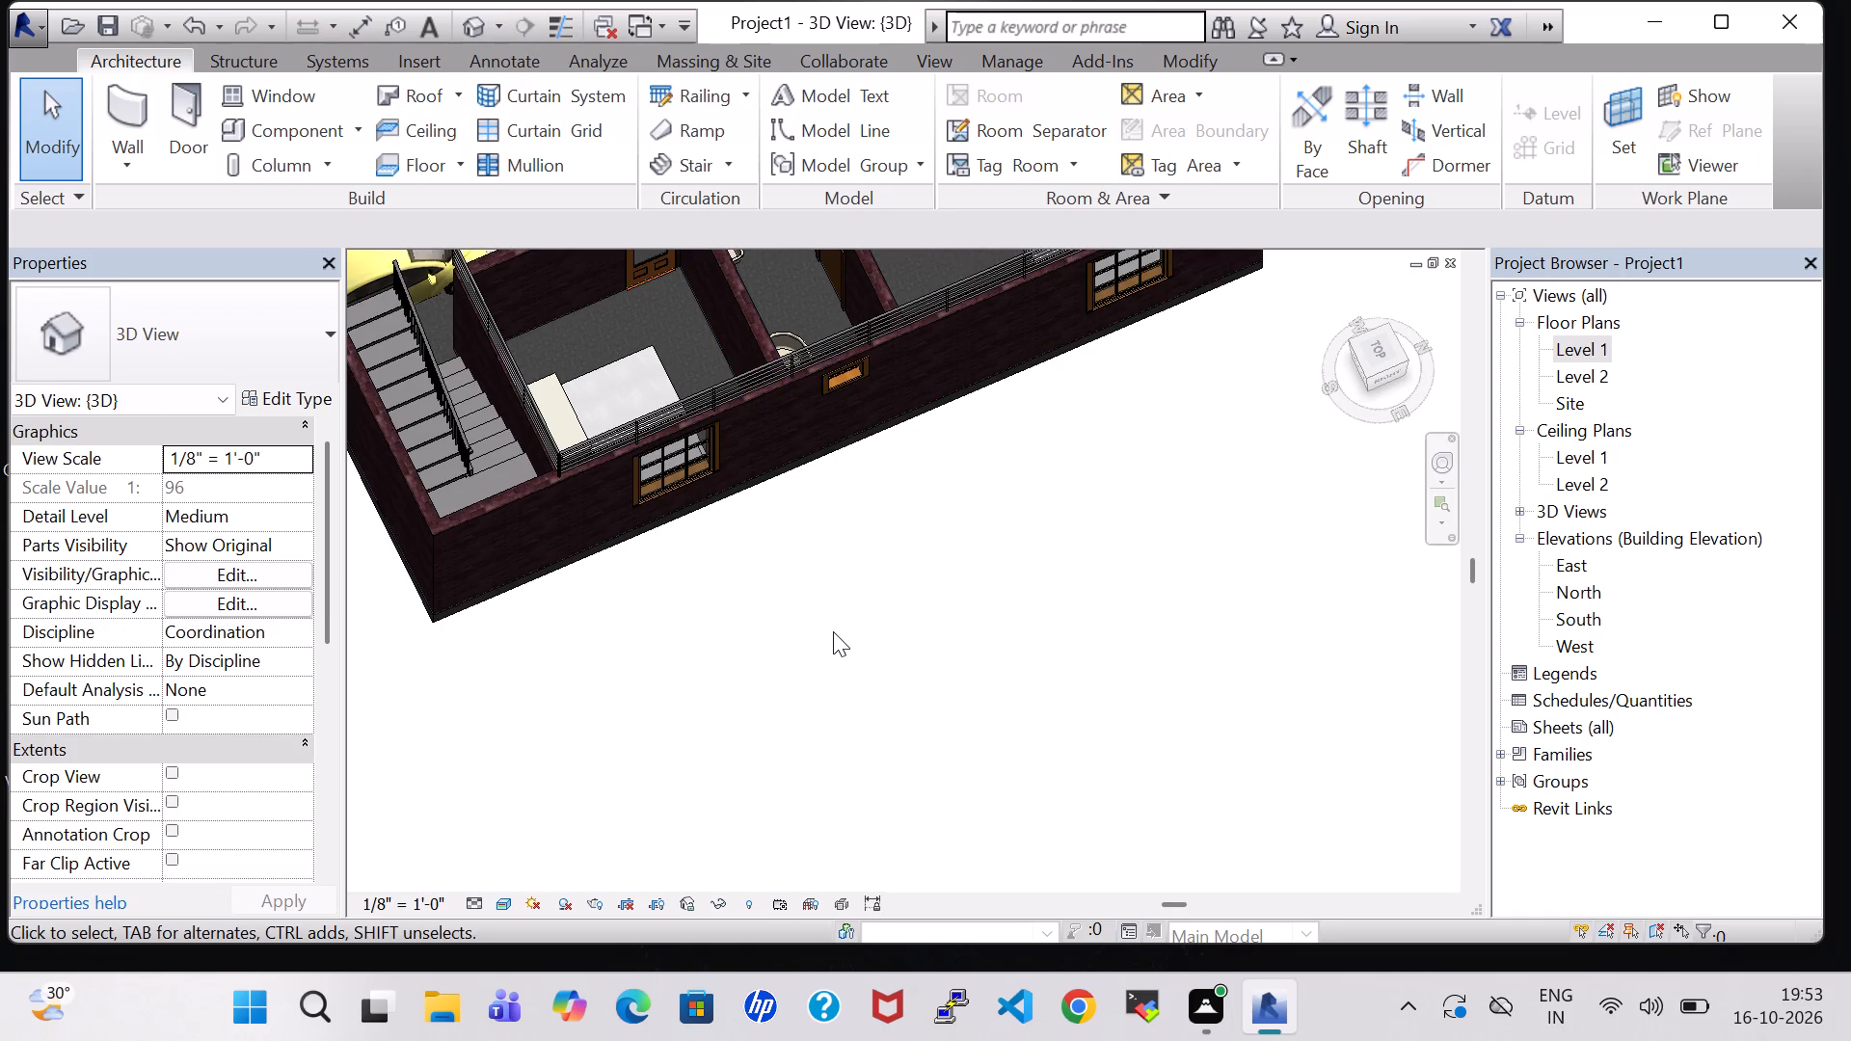
shift+middle_drag(833, 631, 723, 623)
middle_drag(743, 442, 818, 694)
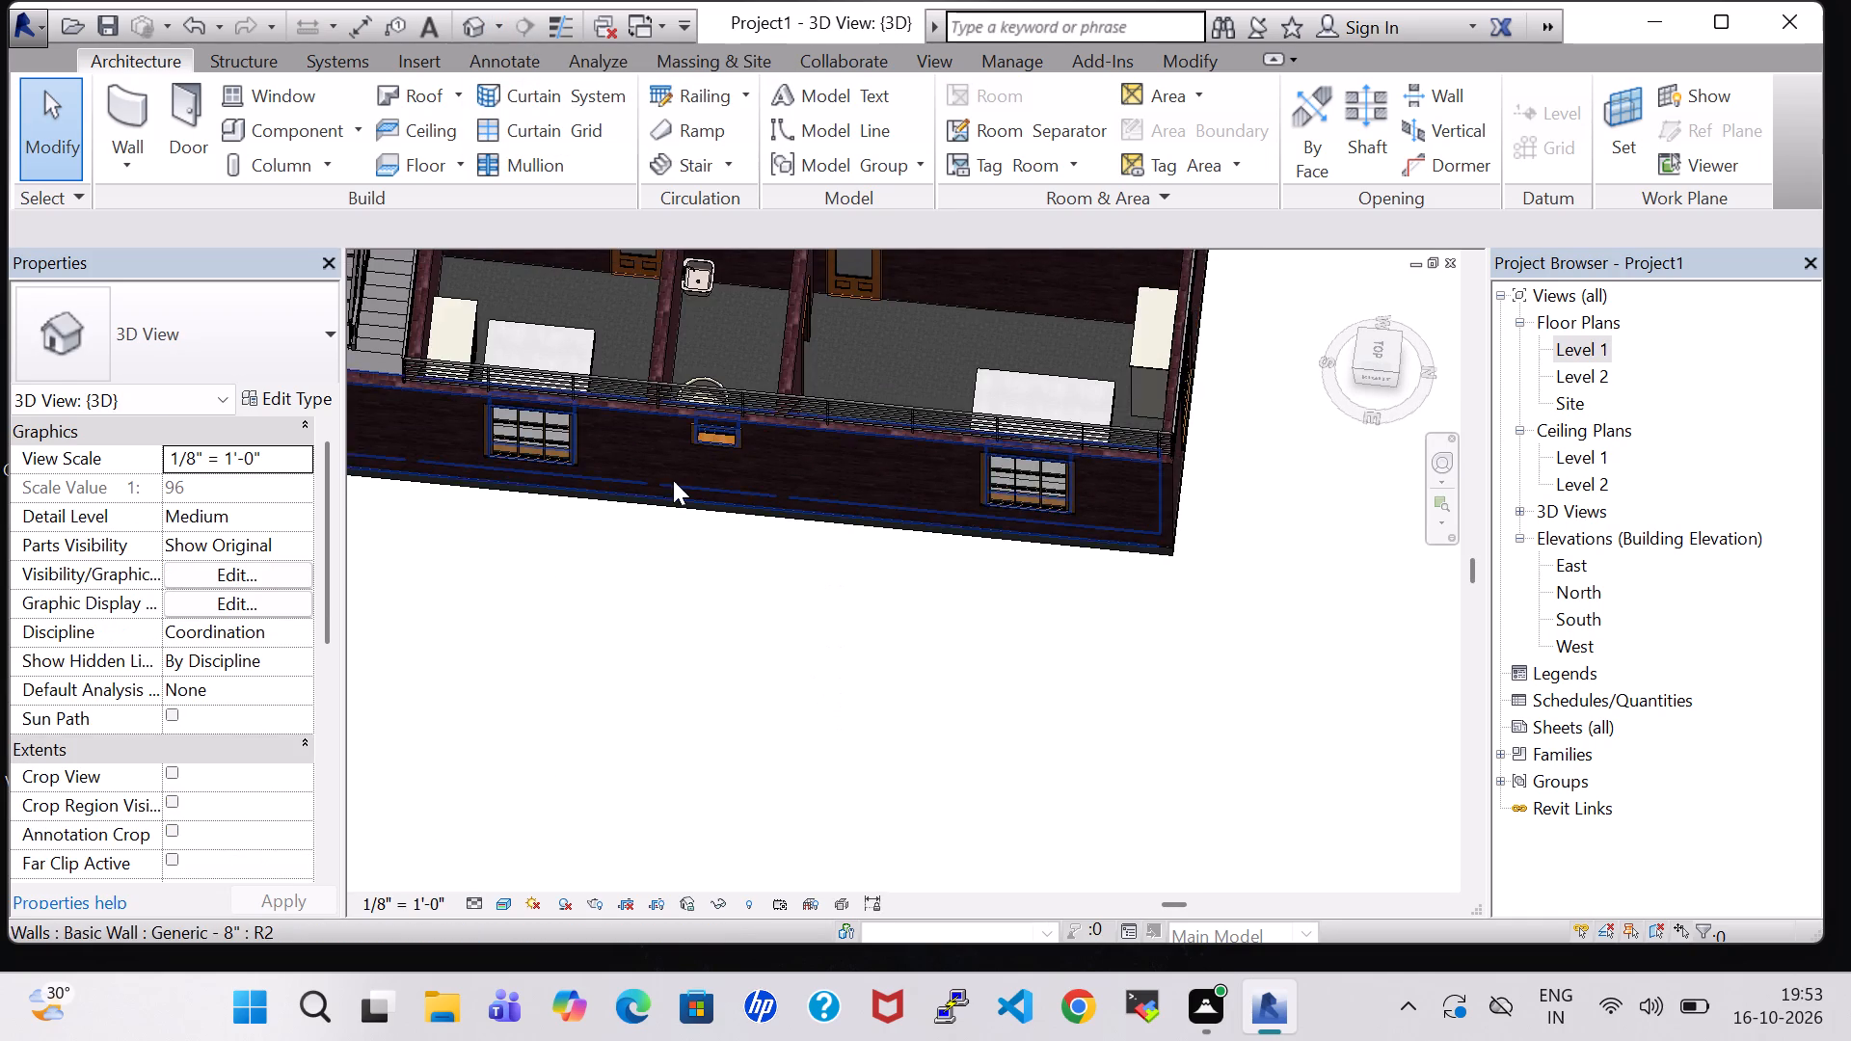
scroll(673, 480, up, 4)
middle_drag(513, 559, 738, 648)
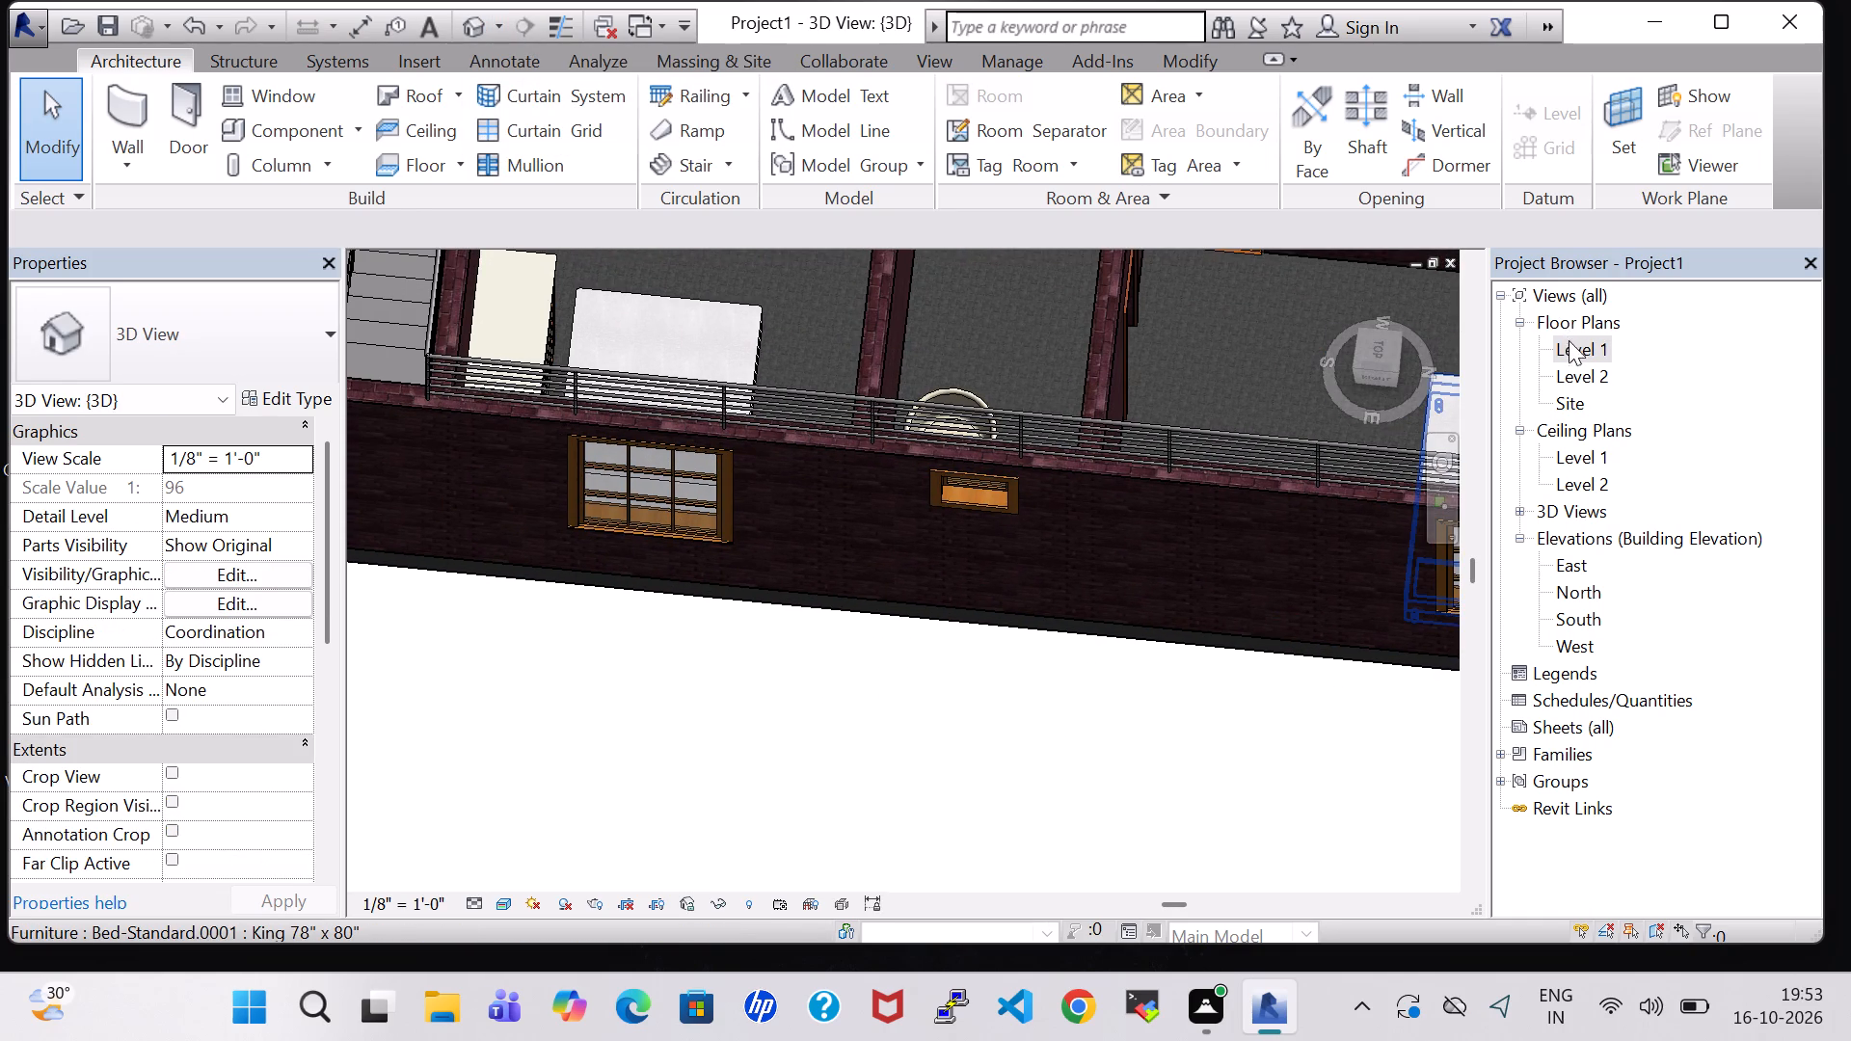
double_click(1569, 342)
scroll(1194, 524, down, 3)
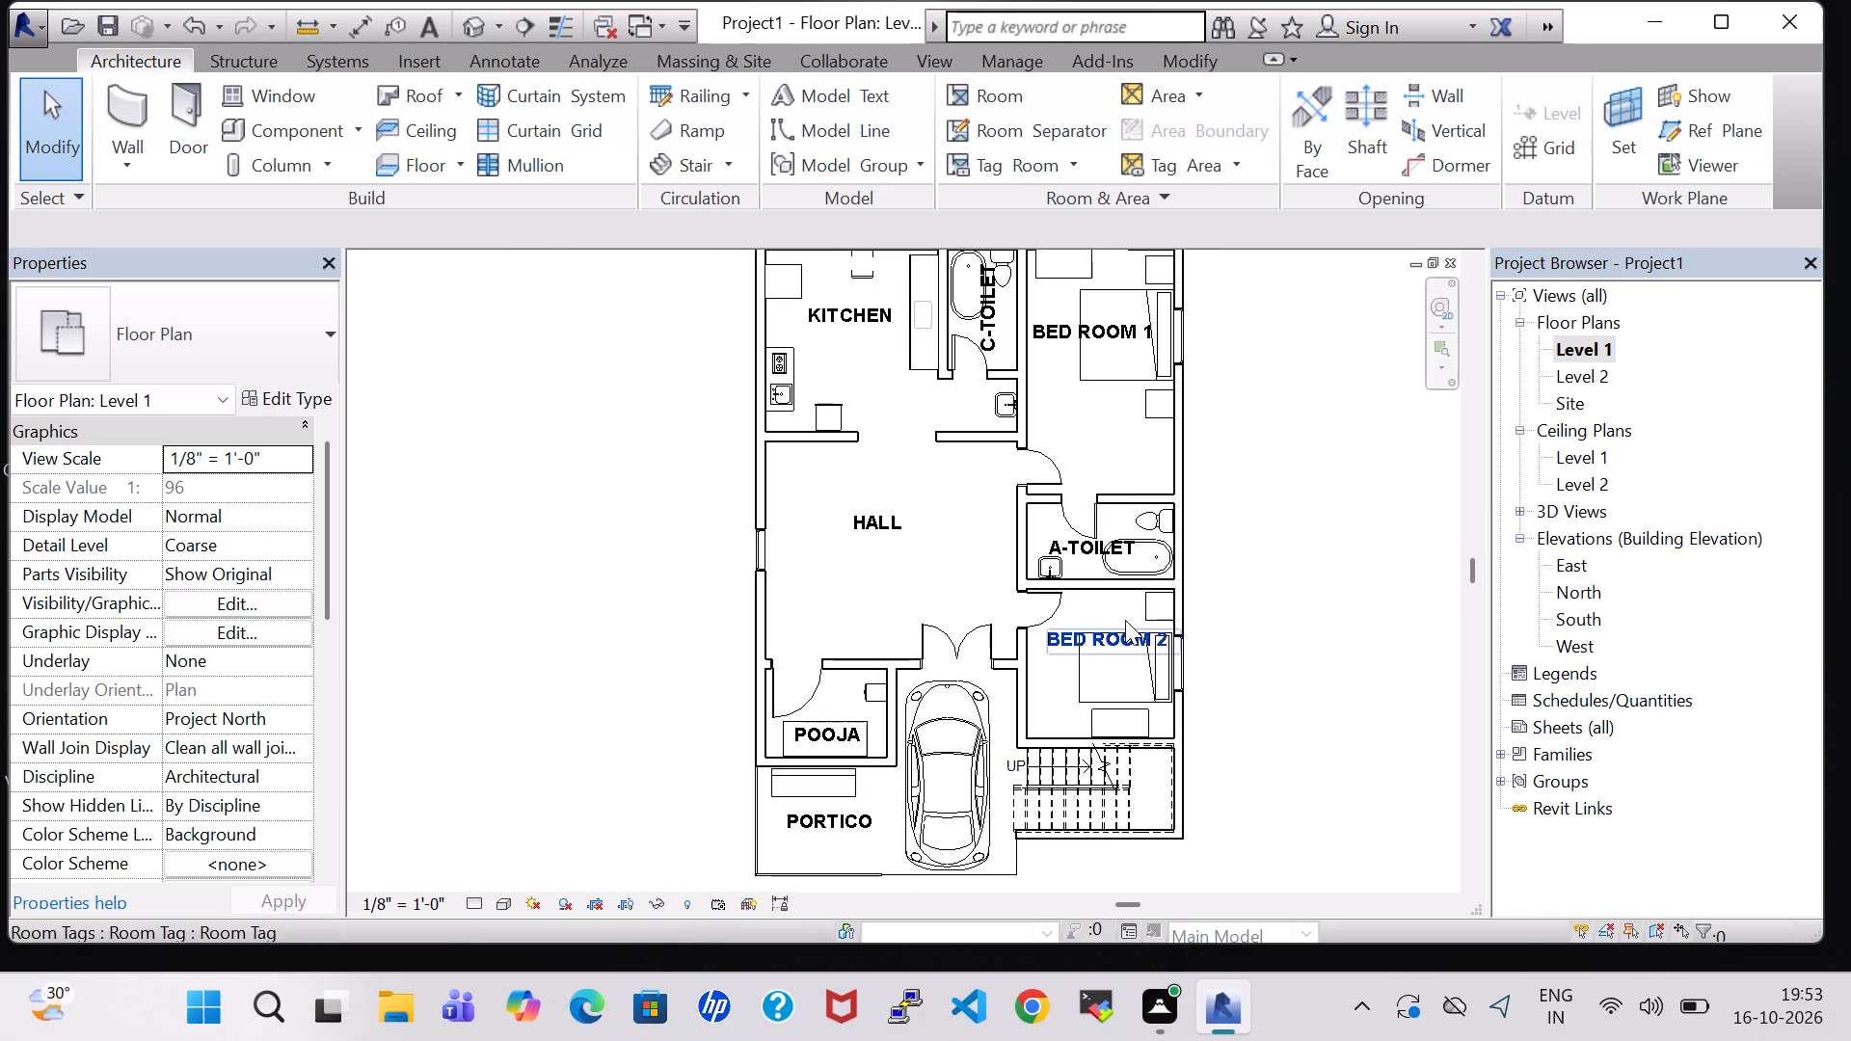
click(1101, 688)
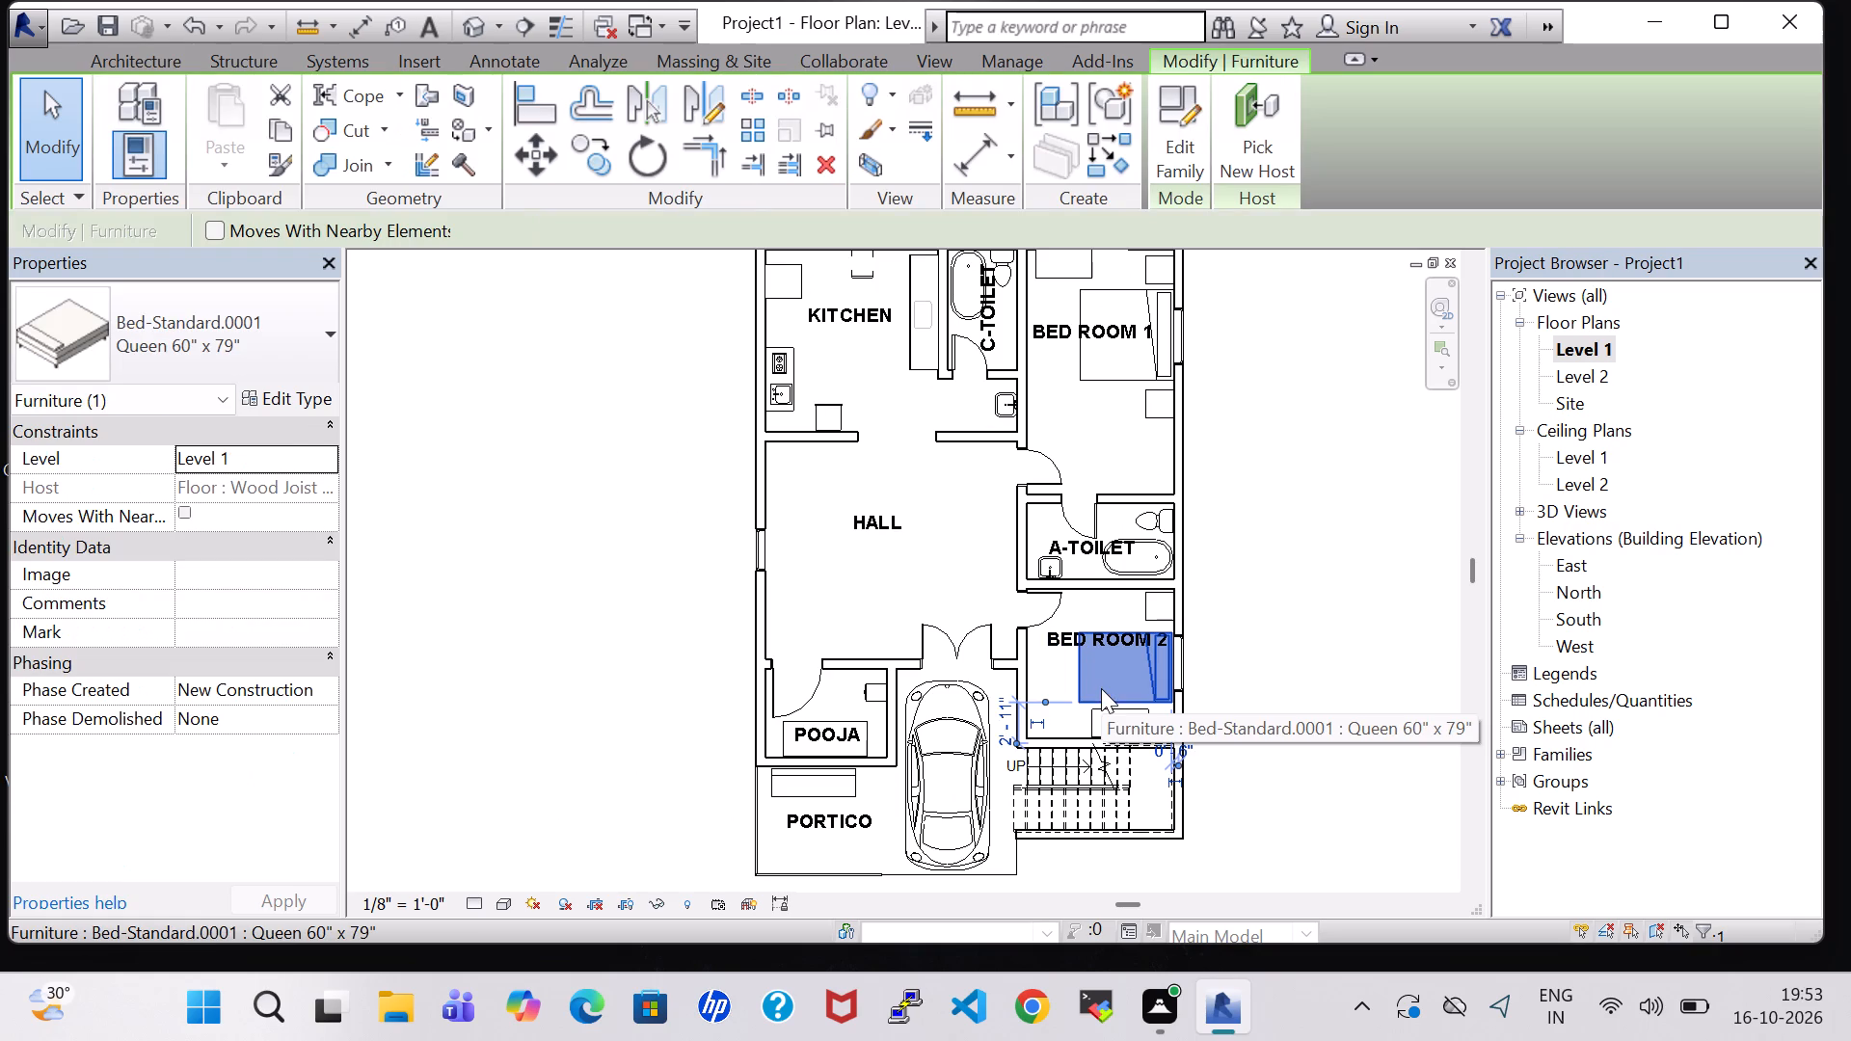
key(Up)
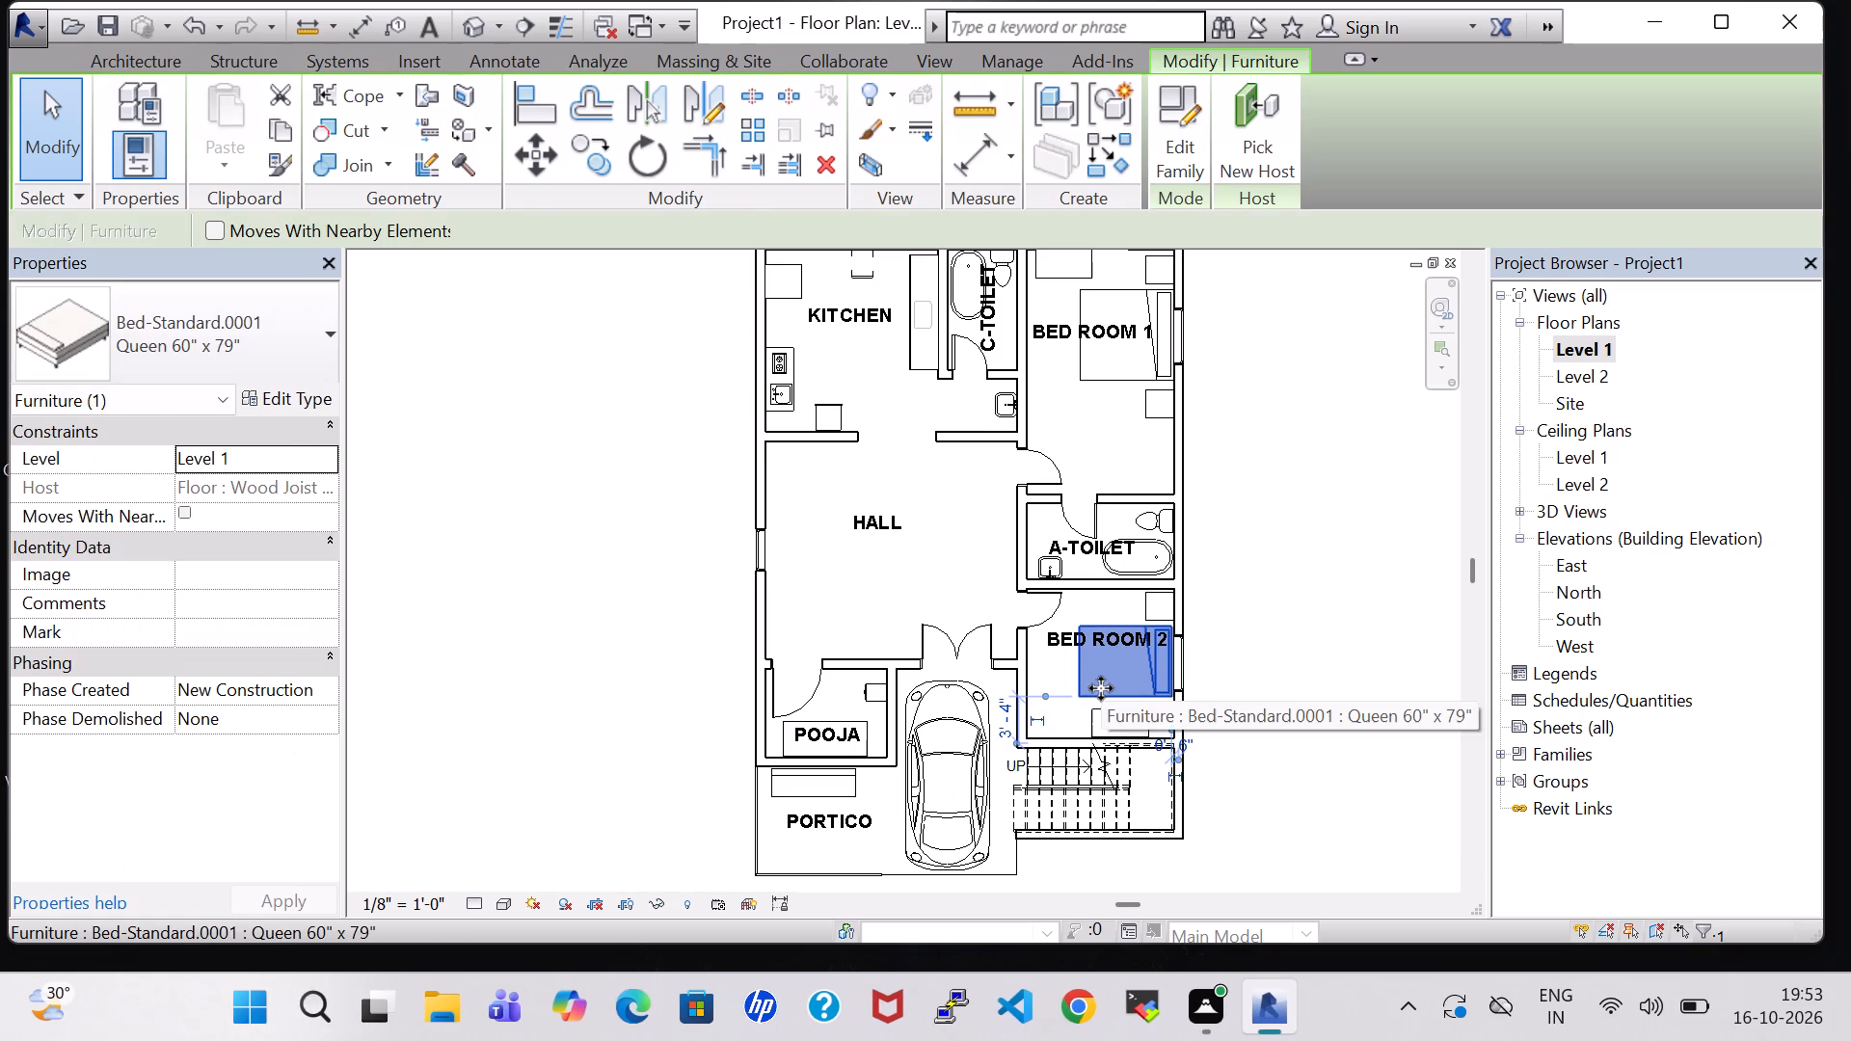
click(1302, 622)
scroll(1302, 622, up, 4)
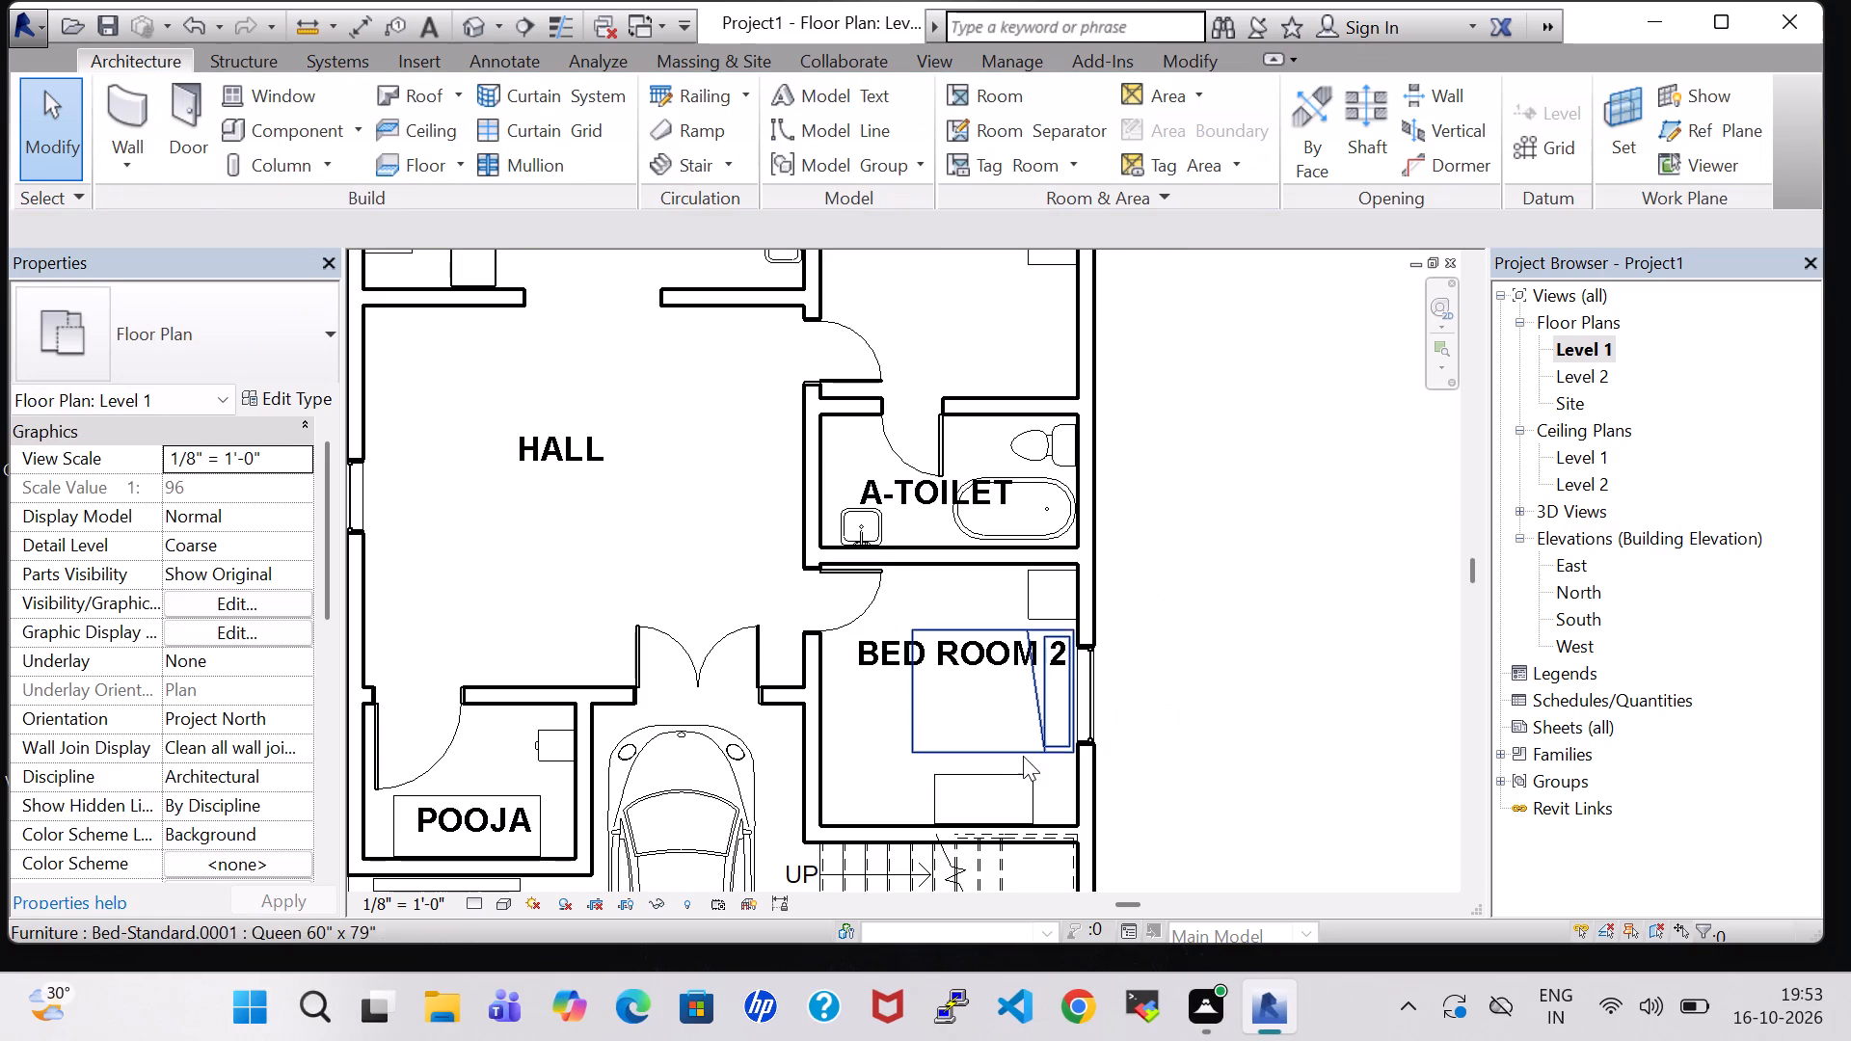
click(1207, 713)
Load the TV Stand family from the Furniture folder of the US Imperial library.
scroll(1213, 593, down, 2)
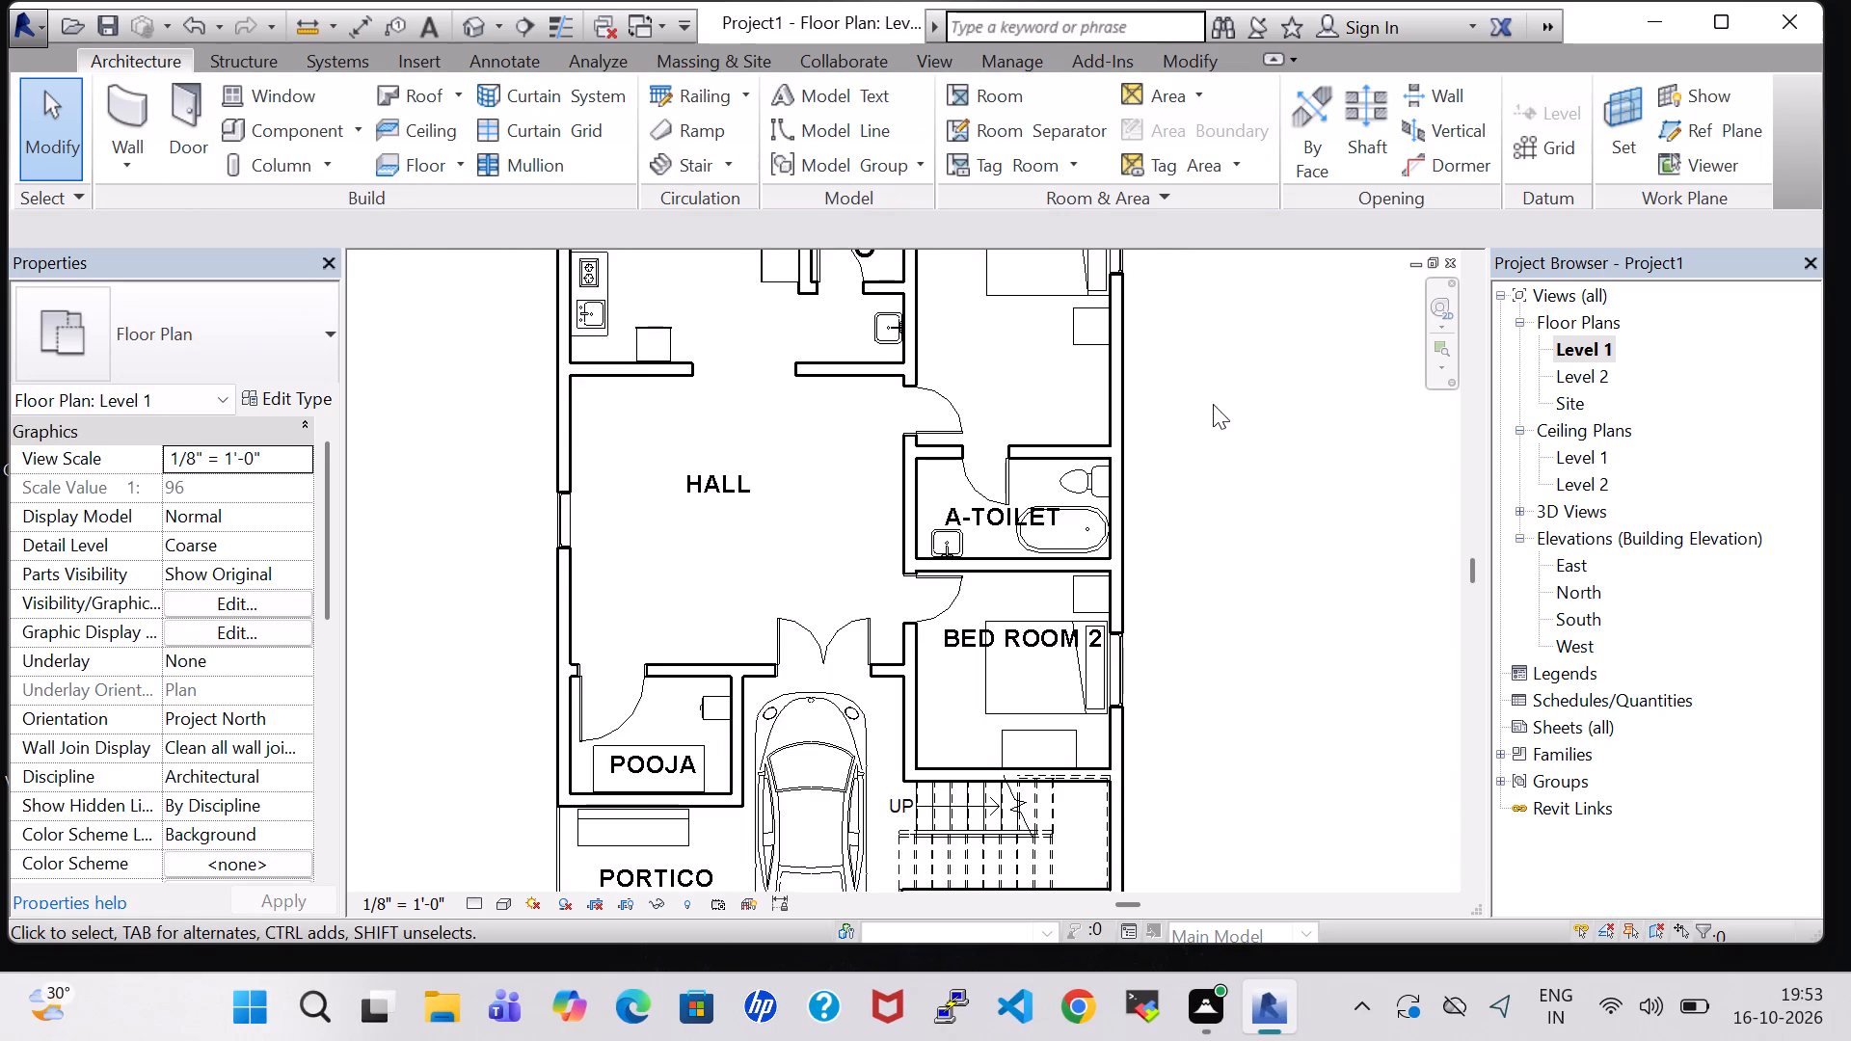
middle_drag(1213, 404, 1217, 672)
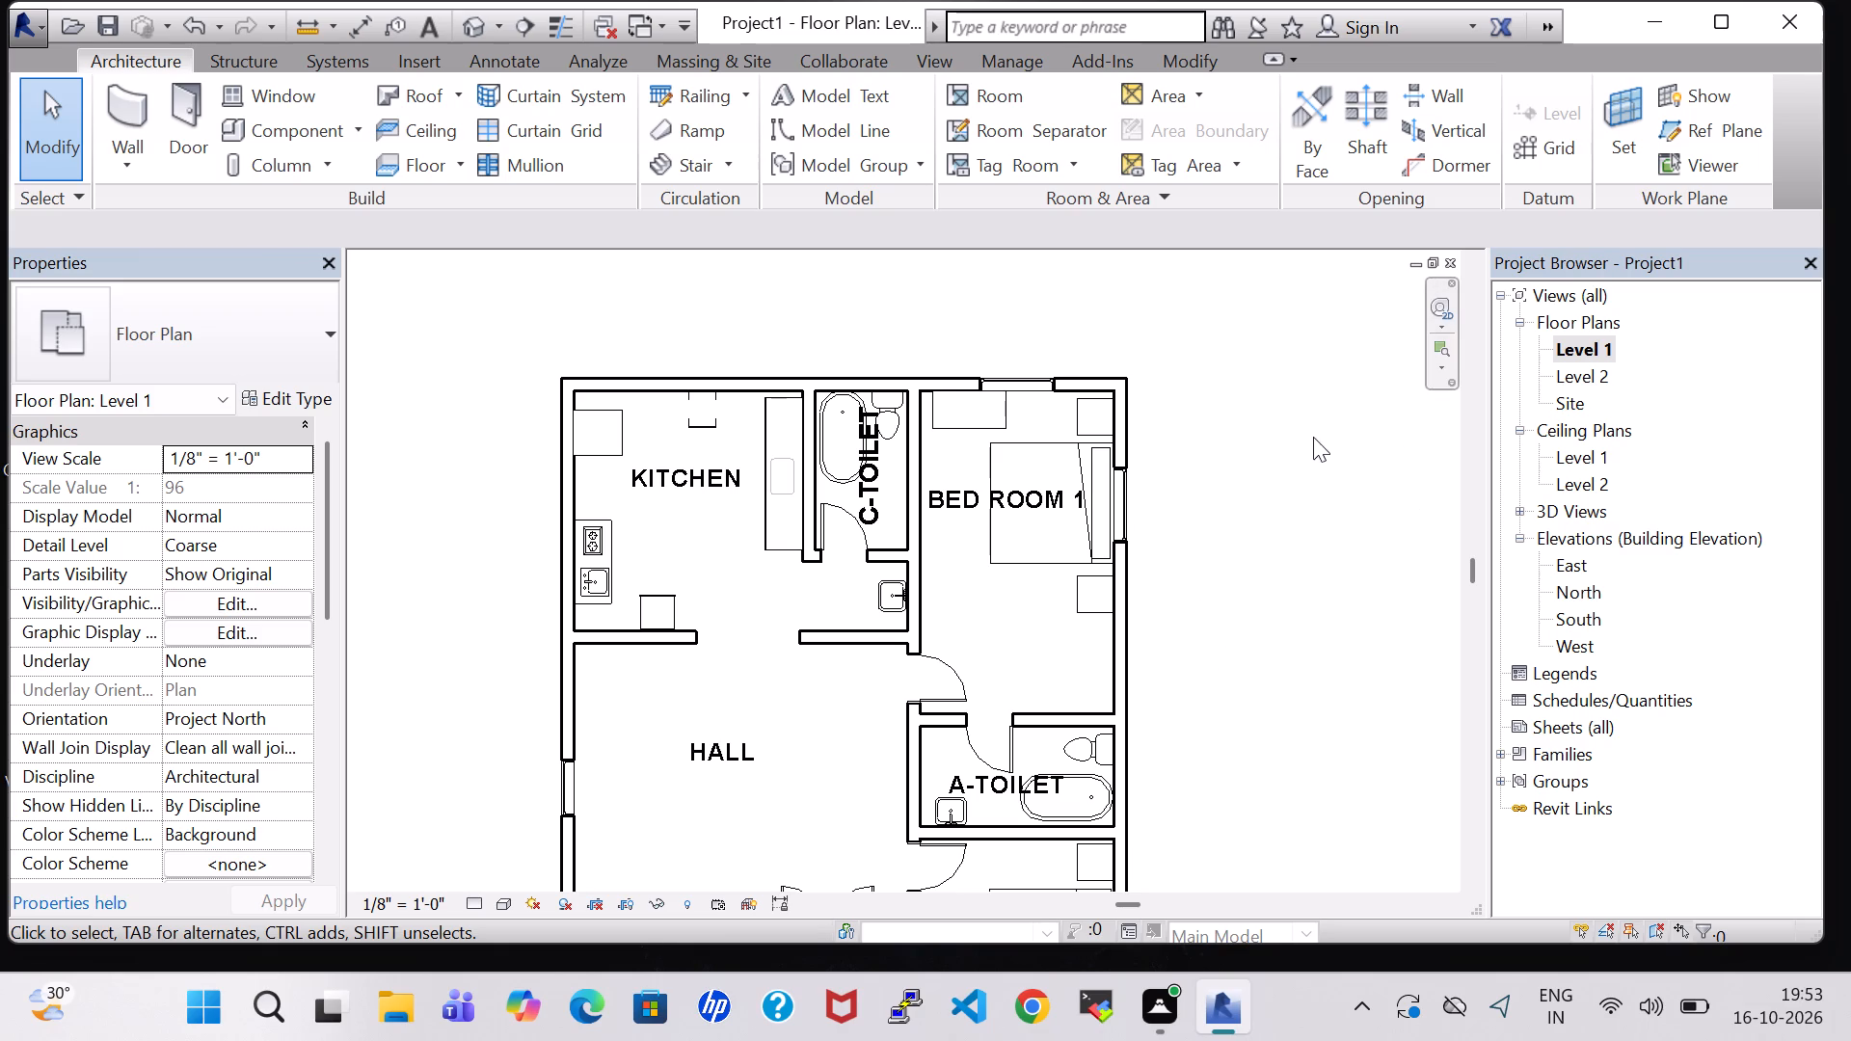
click(257, 121)
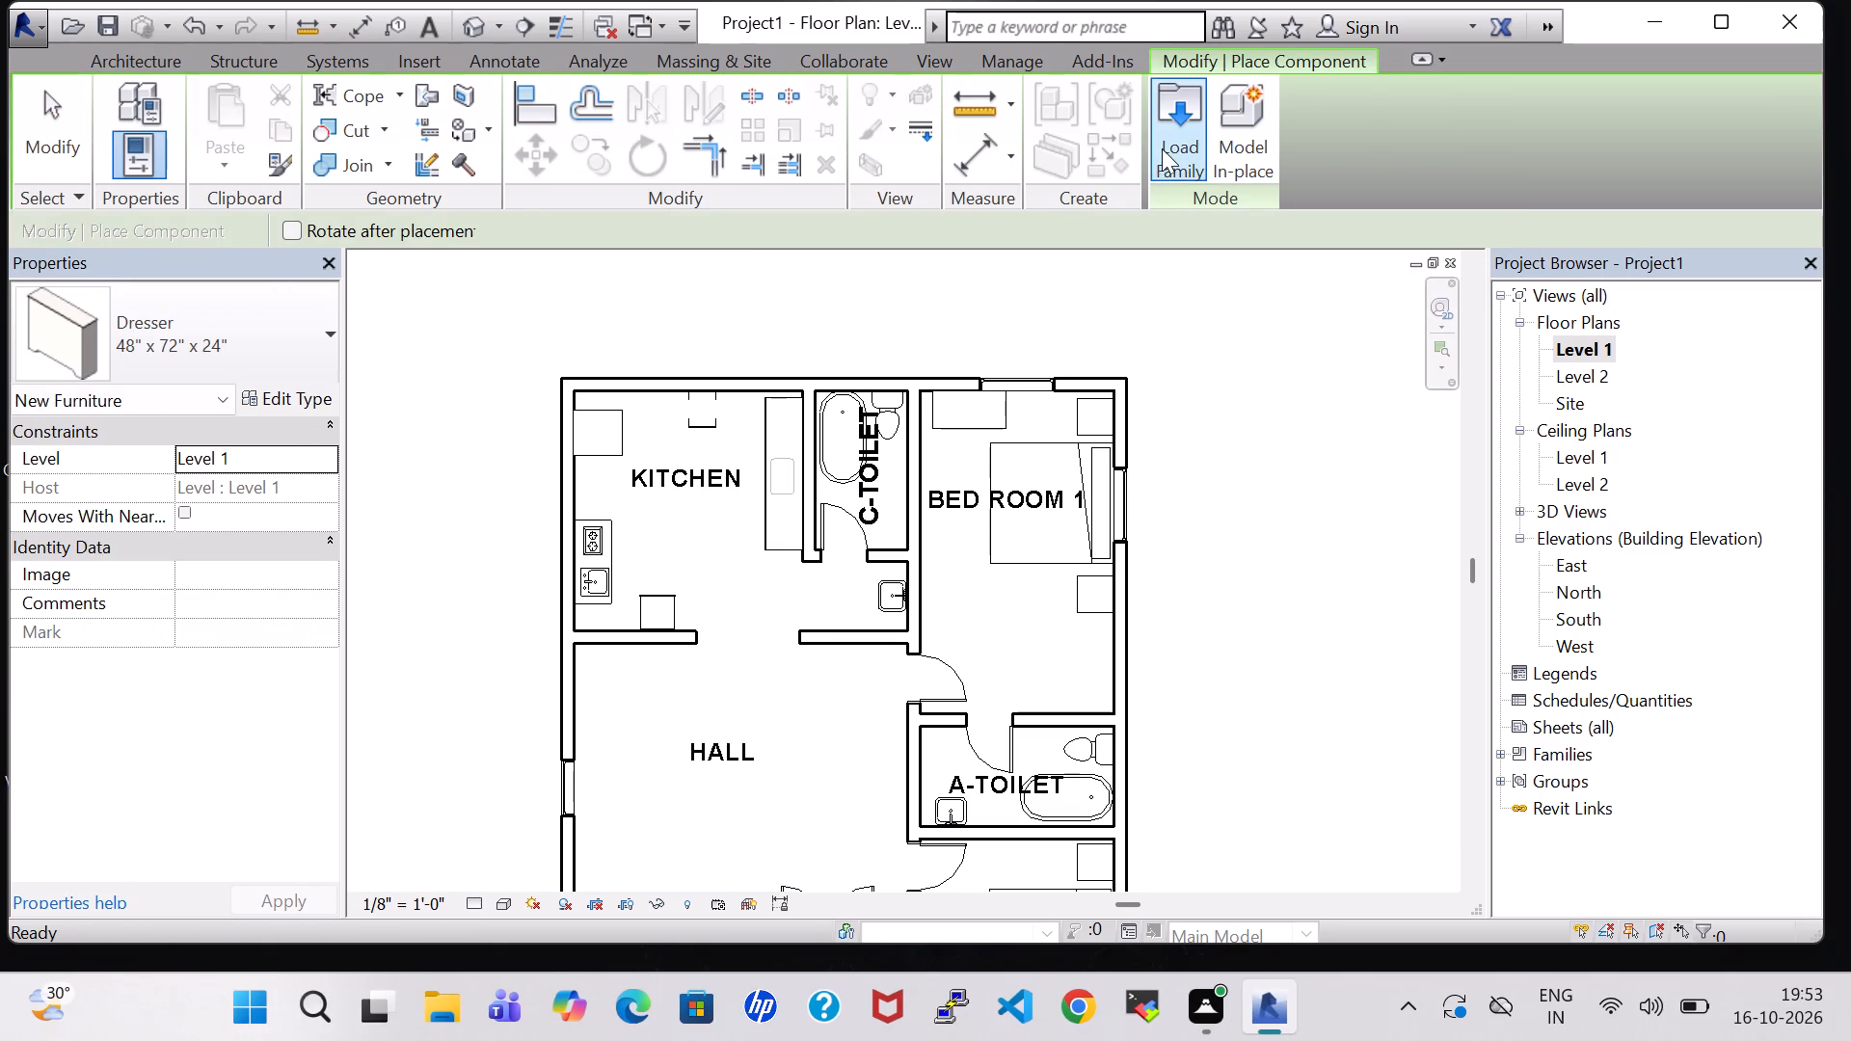
click(1165, 148)
scroll(1067, 508, down, 1)
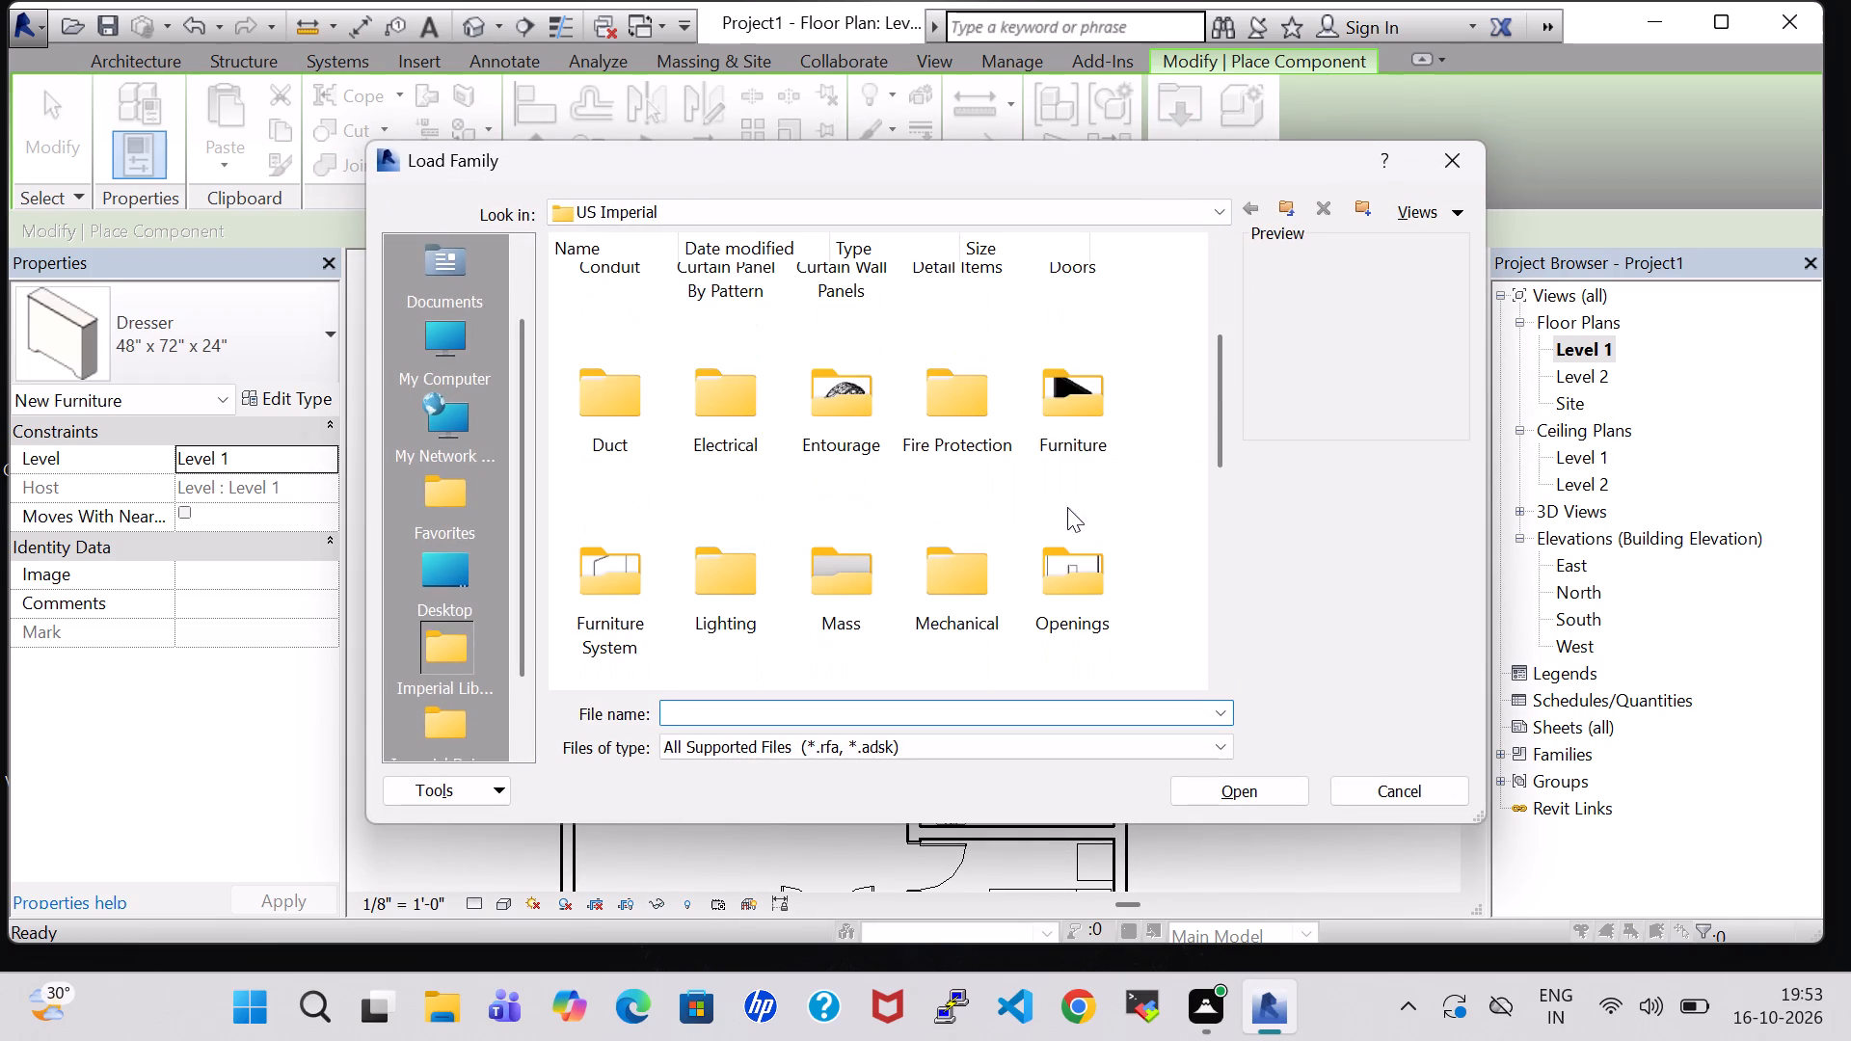
double_click(1094, 401)
click(706, 465)
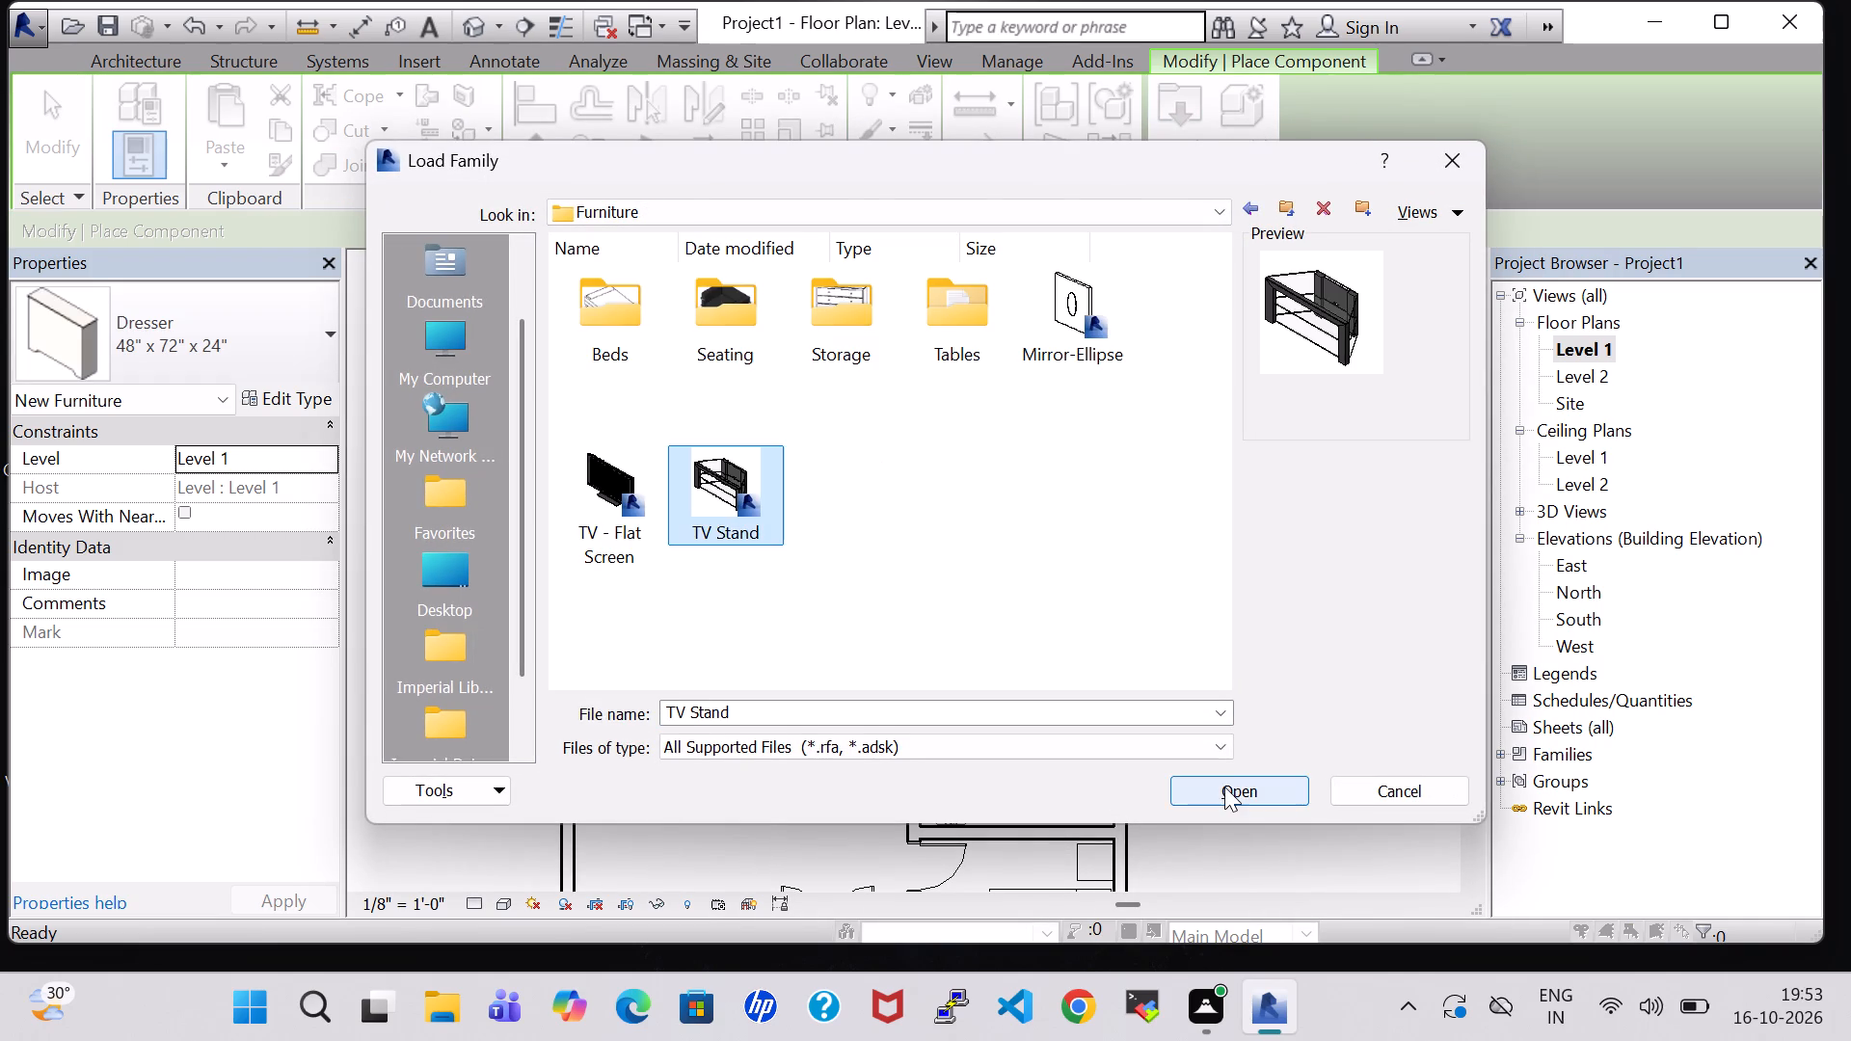
click(1224, 787)
Place quarter-turned TV stands facing the beds, against BED ROOM 1's C-TOILET wall and BED ROOM 2's wall beside the car.
scroll(971, 581, up, 5)
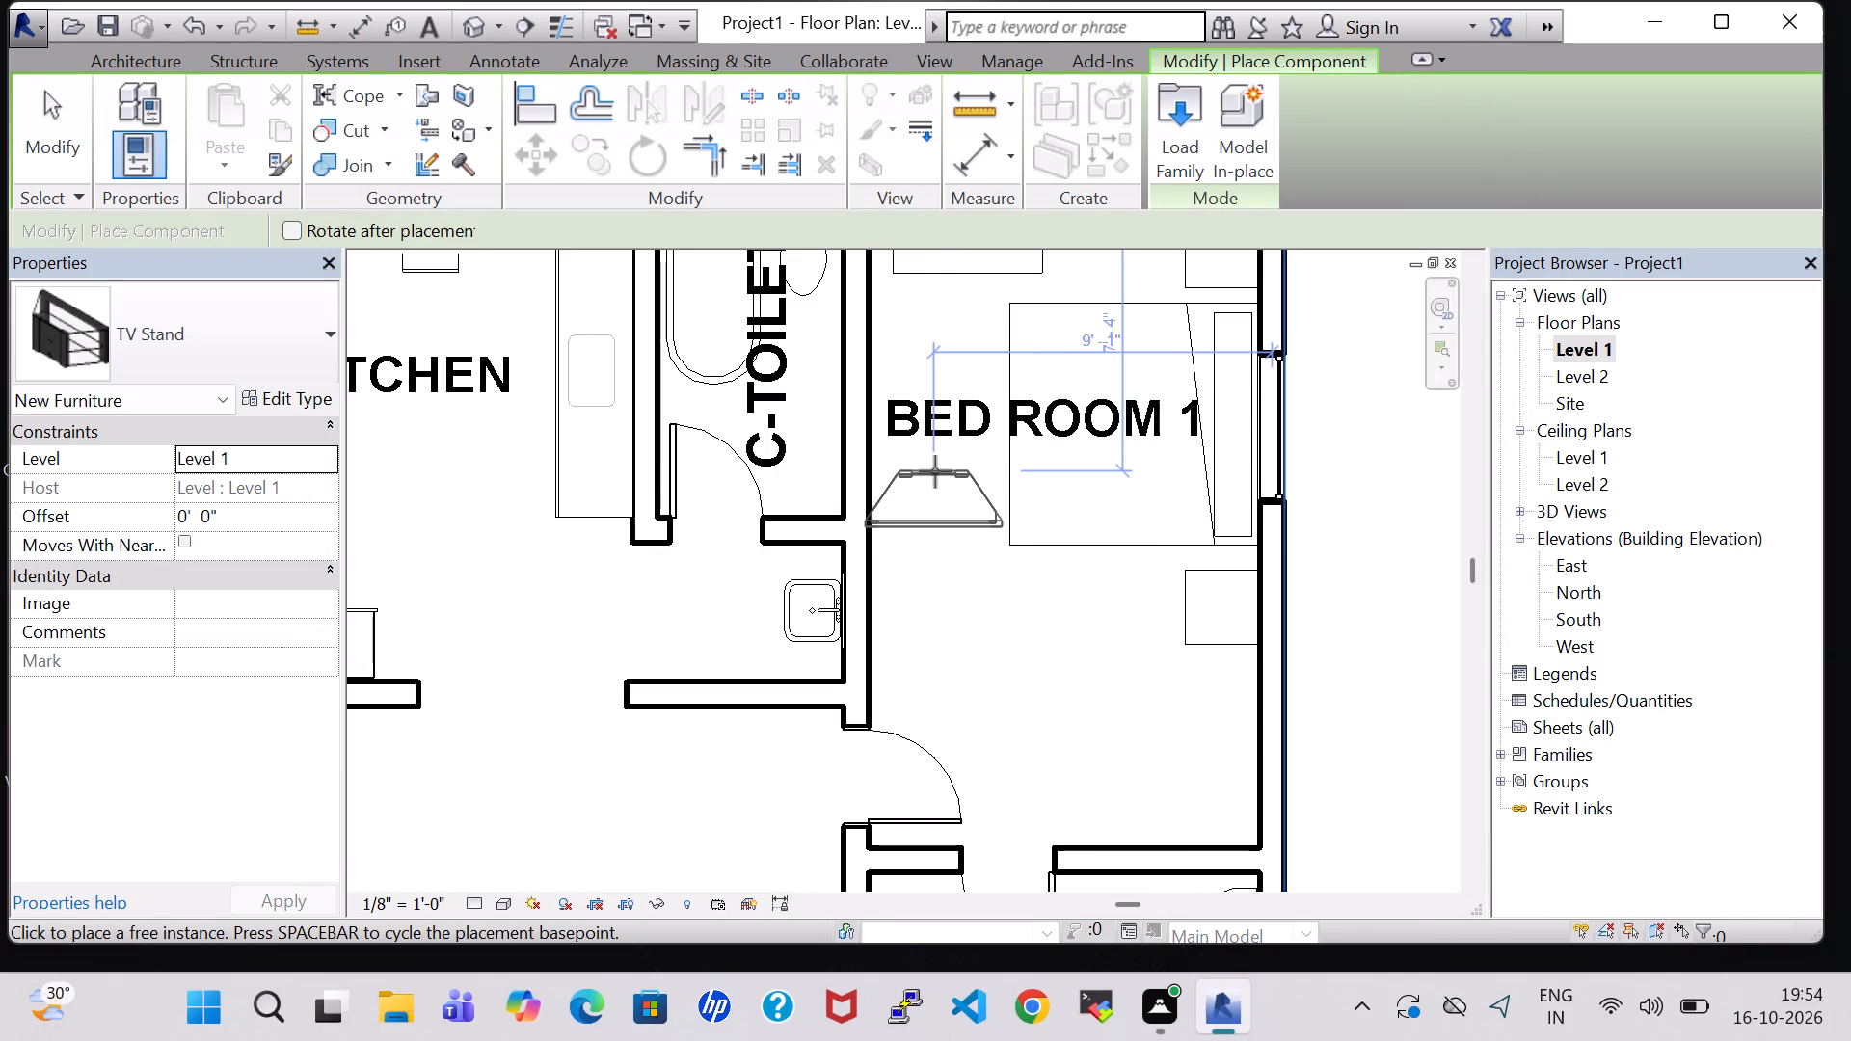
key(space)
scroll(874, 414, up, 4)
click(874, 414)
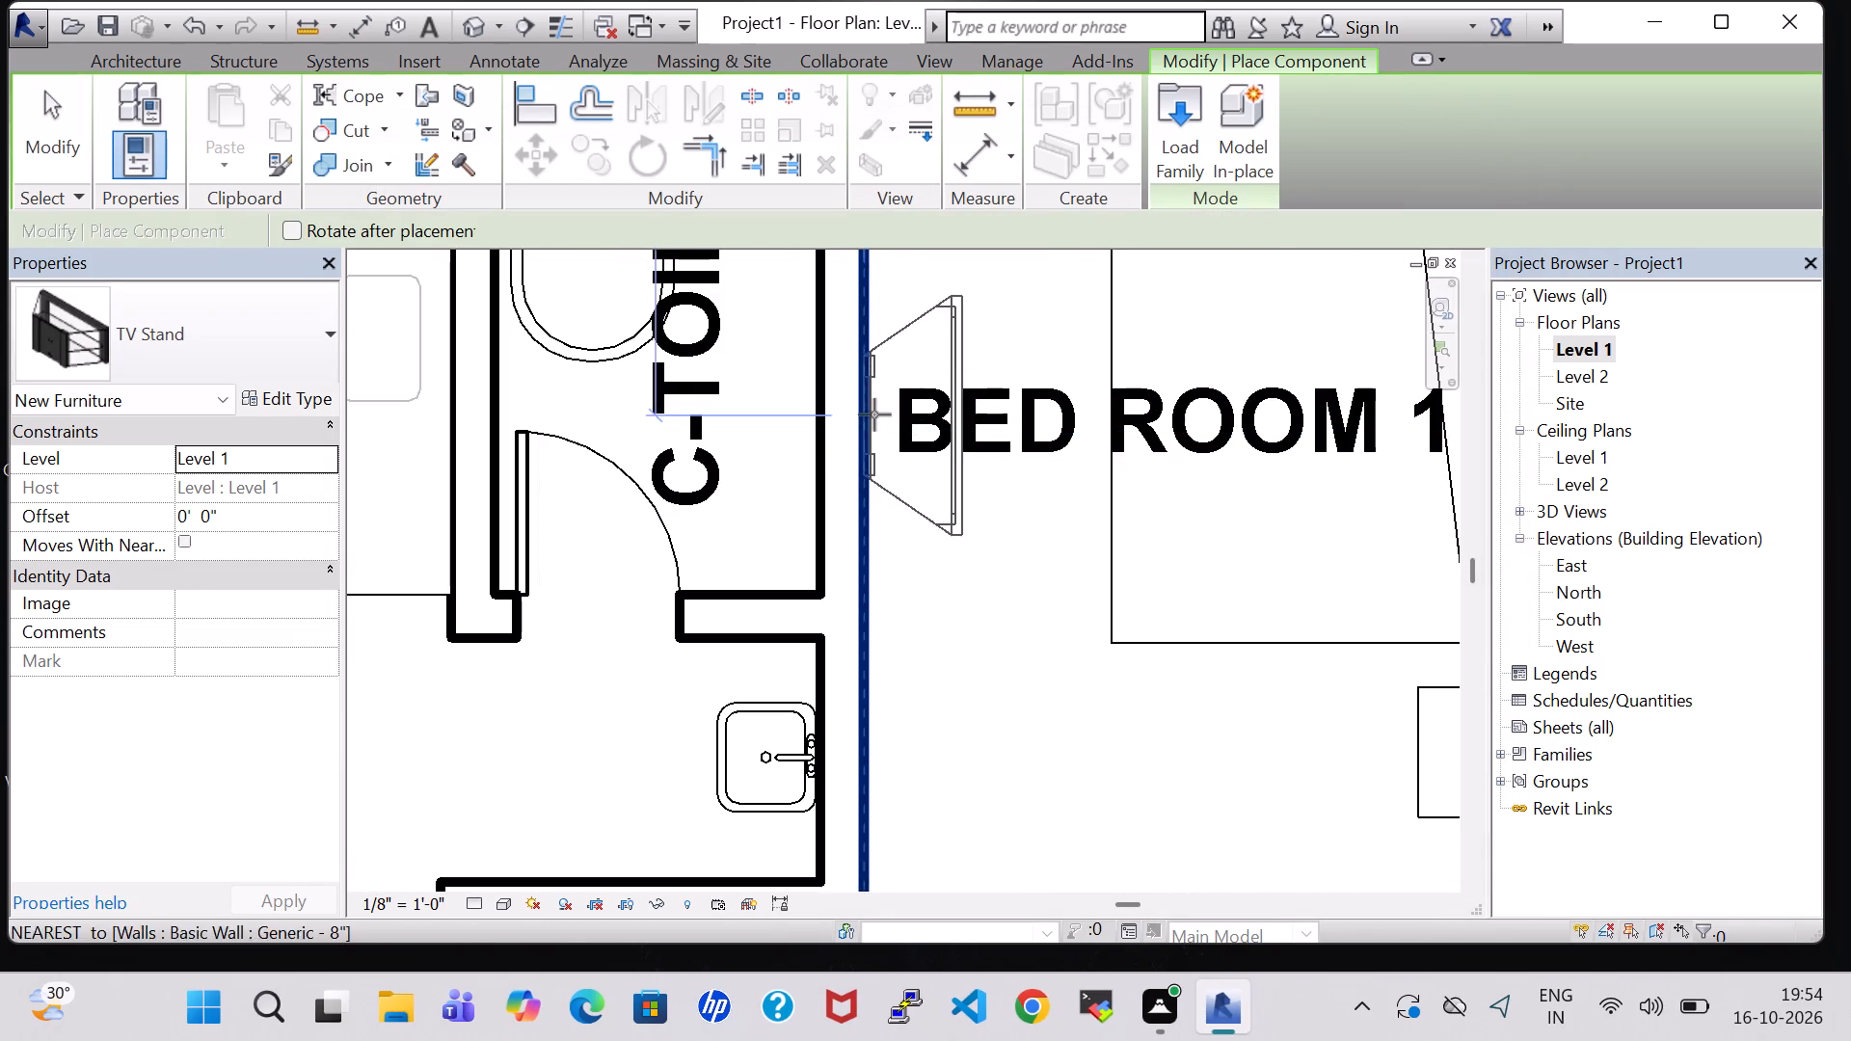
scroll(976, 602, down, 6)
middle_drag(985, 630, 983, 497)
scroll(990, 499, down, 3)
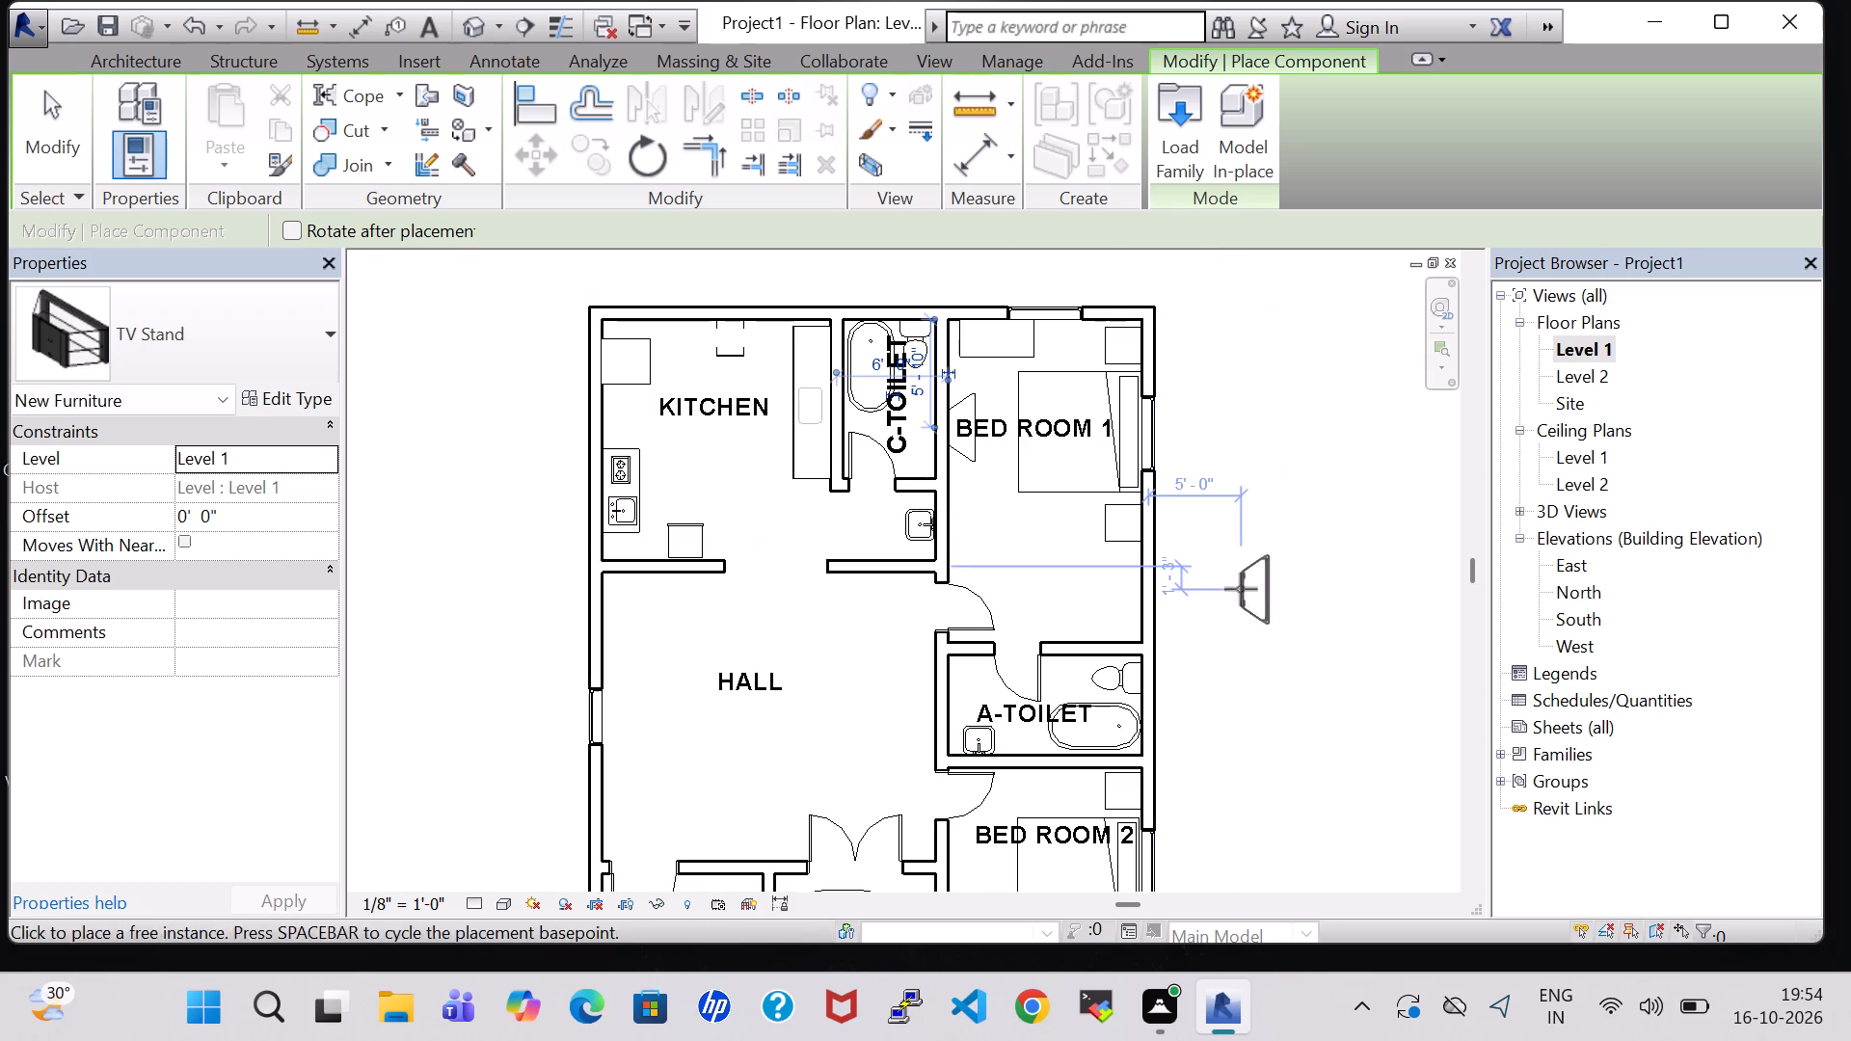
middle_drag(1241, 589, 1241, 416)
scroll(966, 716, up, 4)
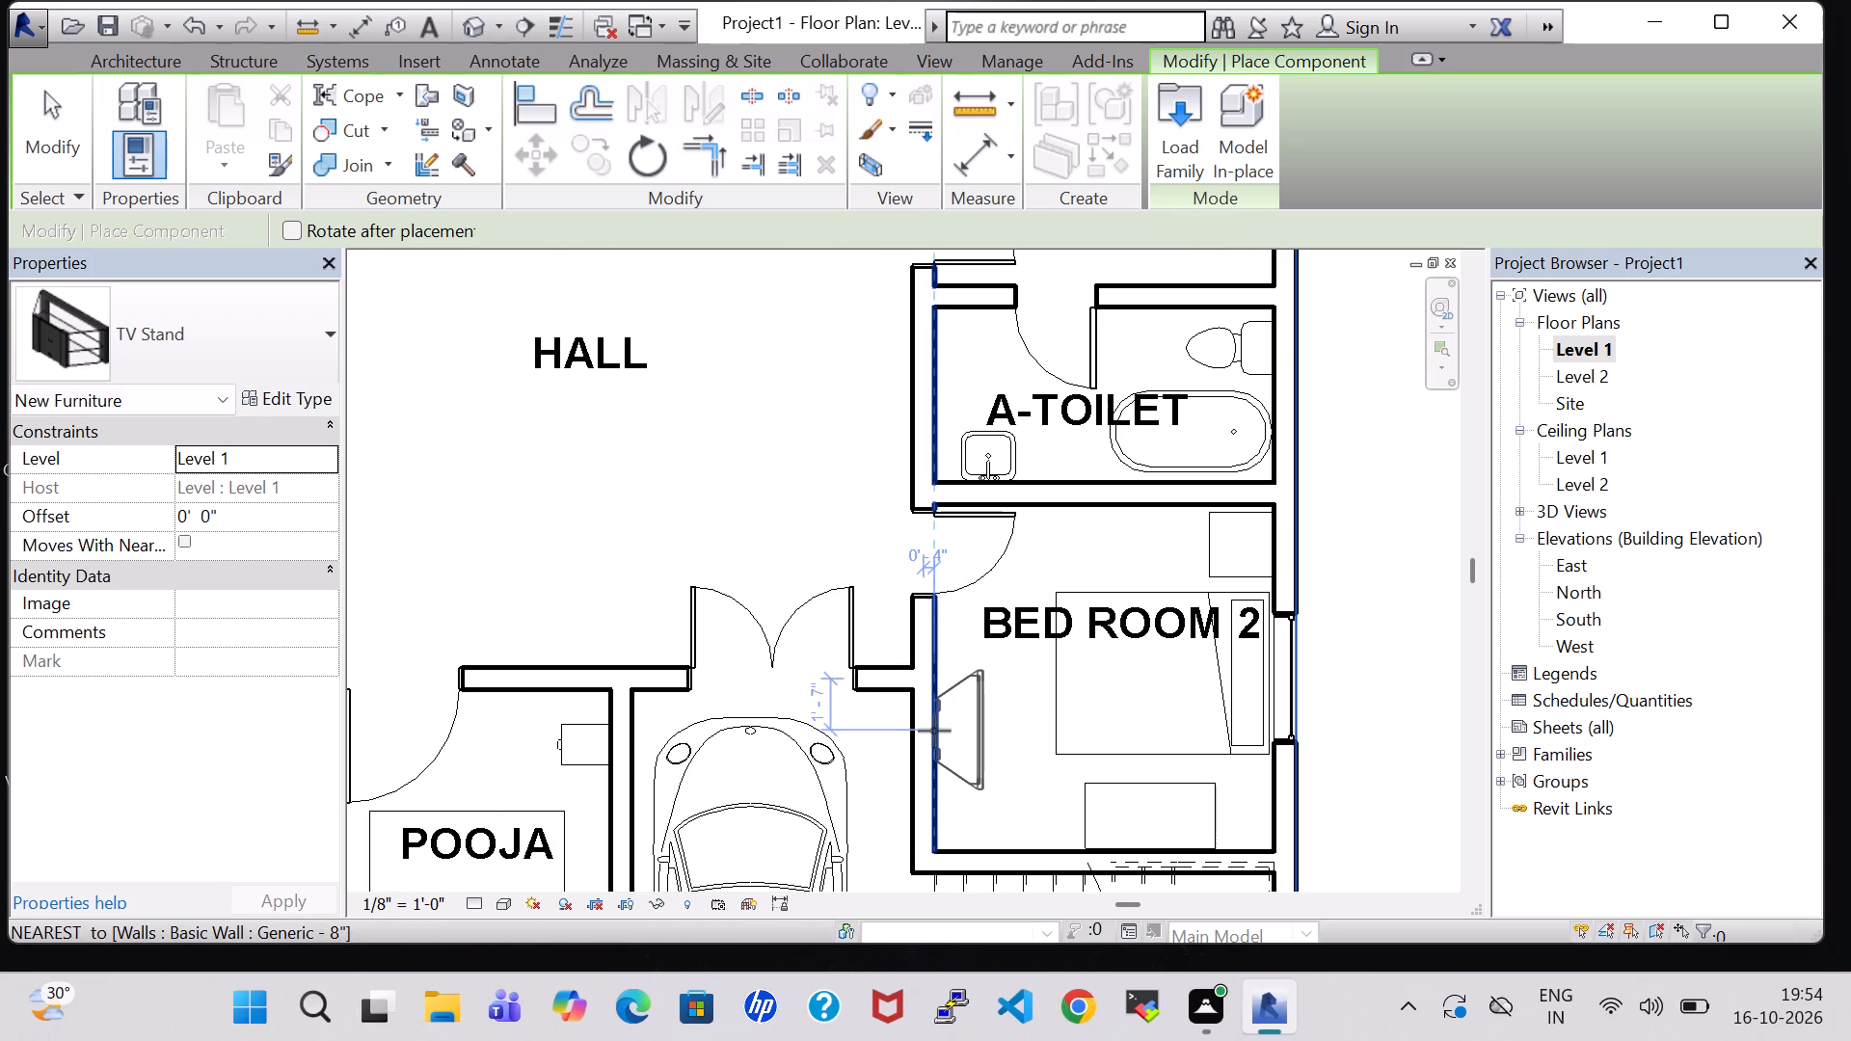
click(934, 731)
key(Escape)
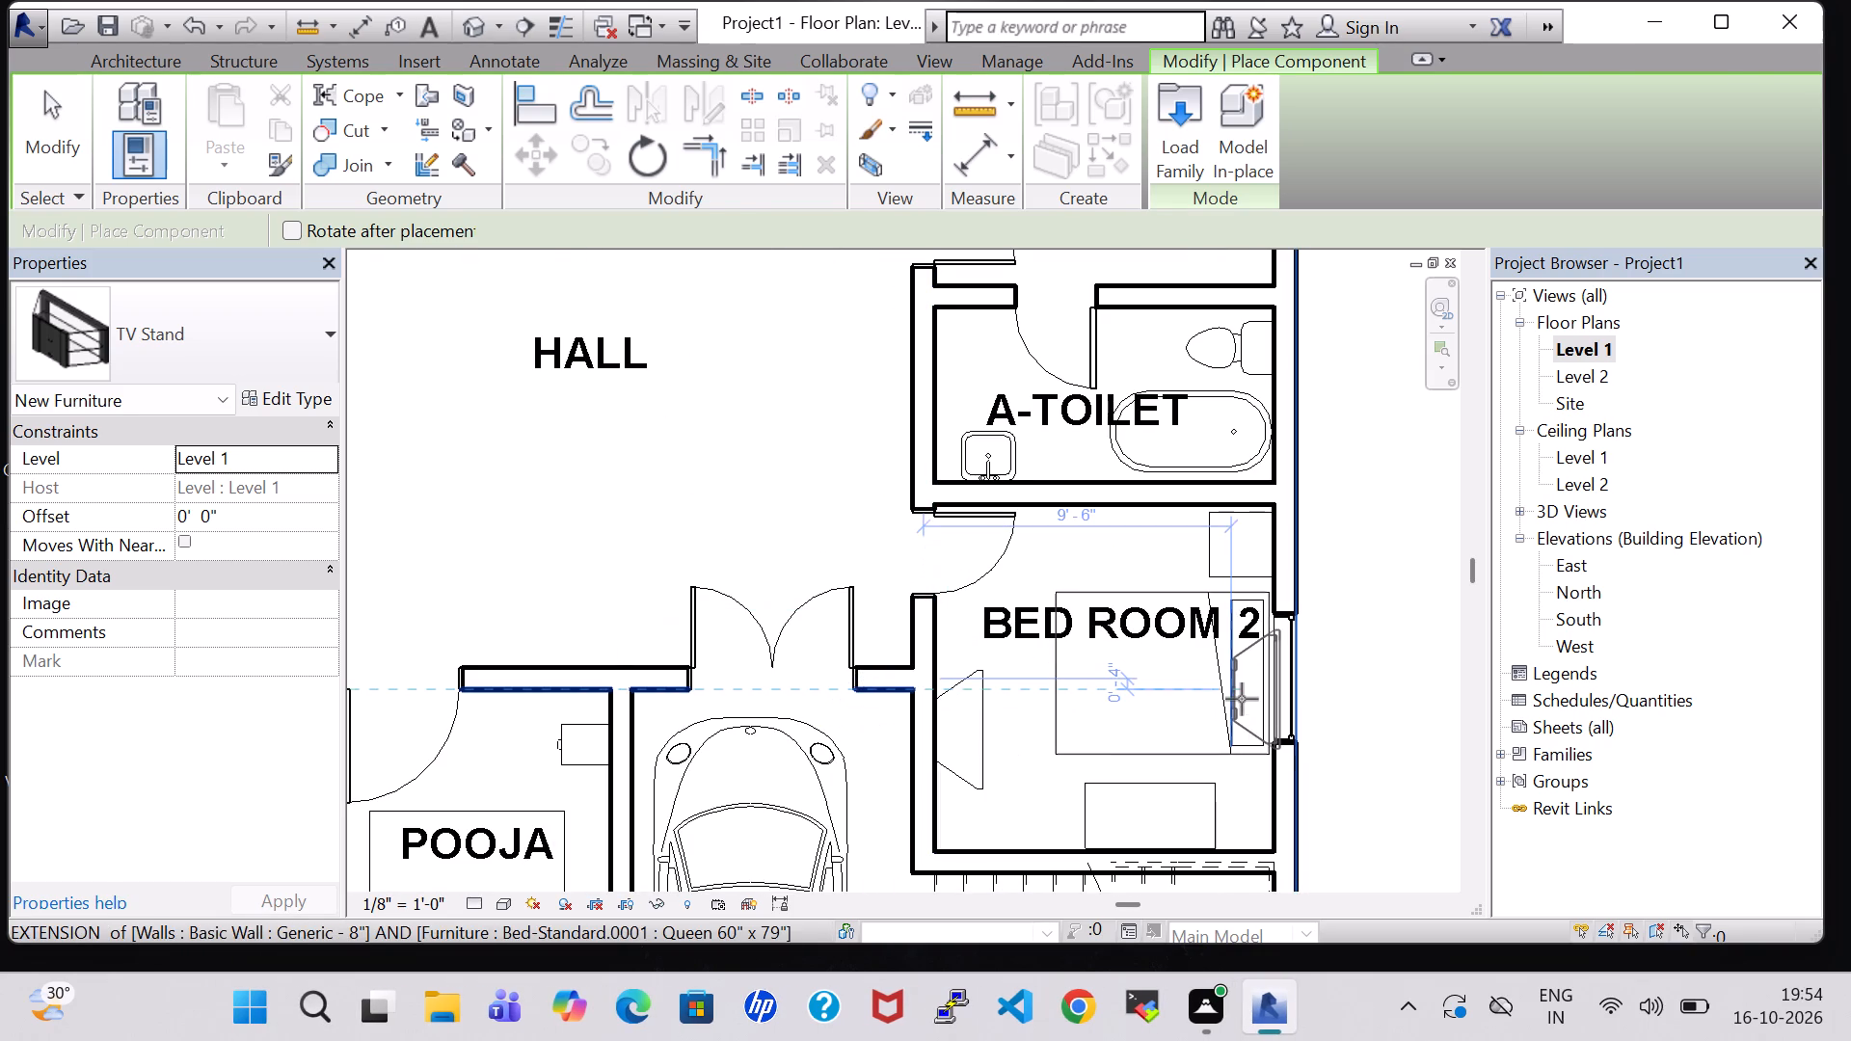
key(Escape)
Load the TV - Flat Screen family from the Furniture folder of the US Imperial library.
middle_drag(1367, 599, 1367, 626)
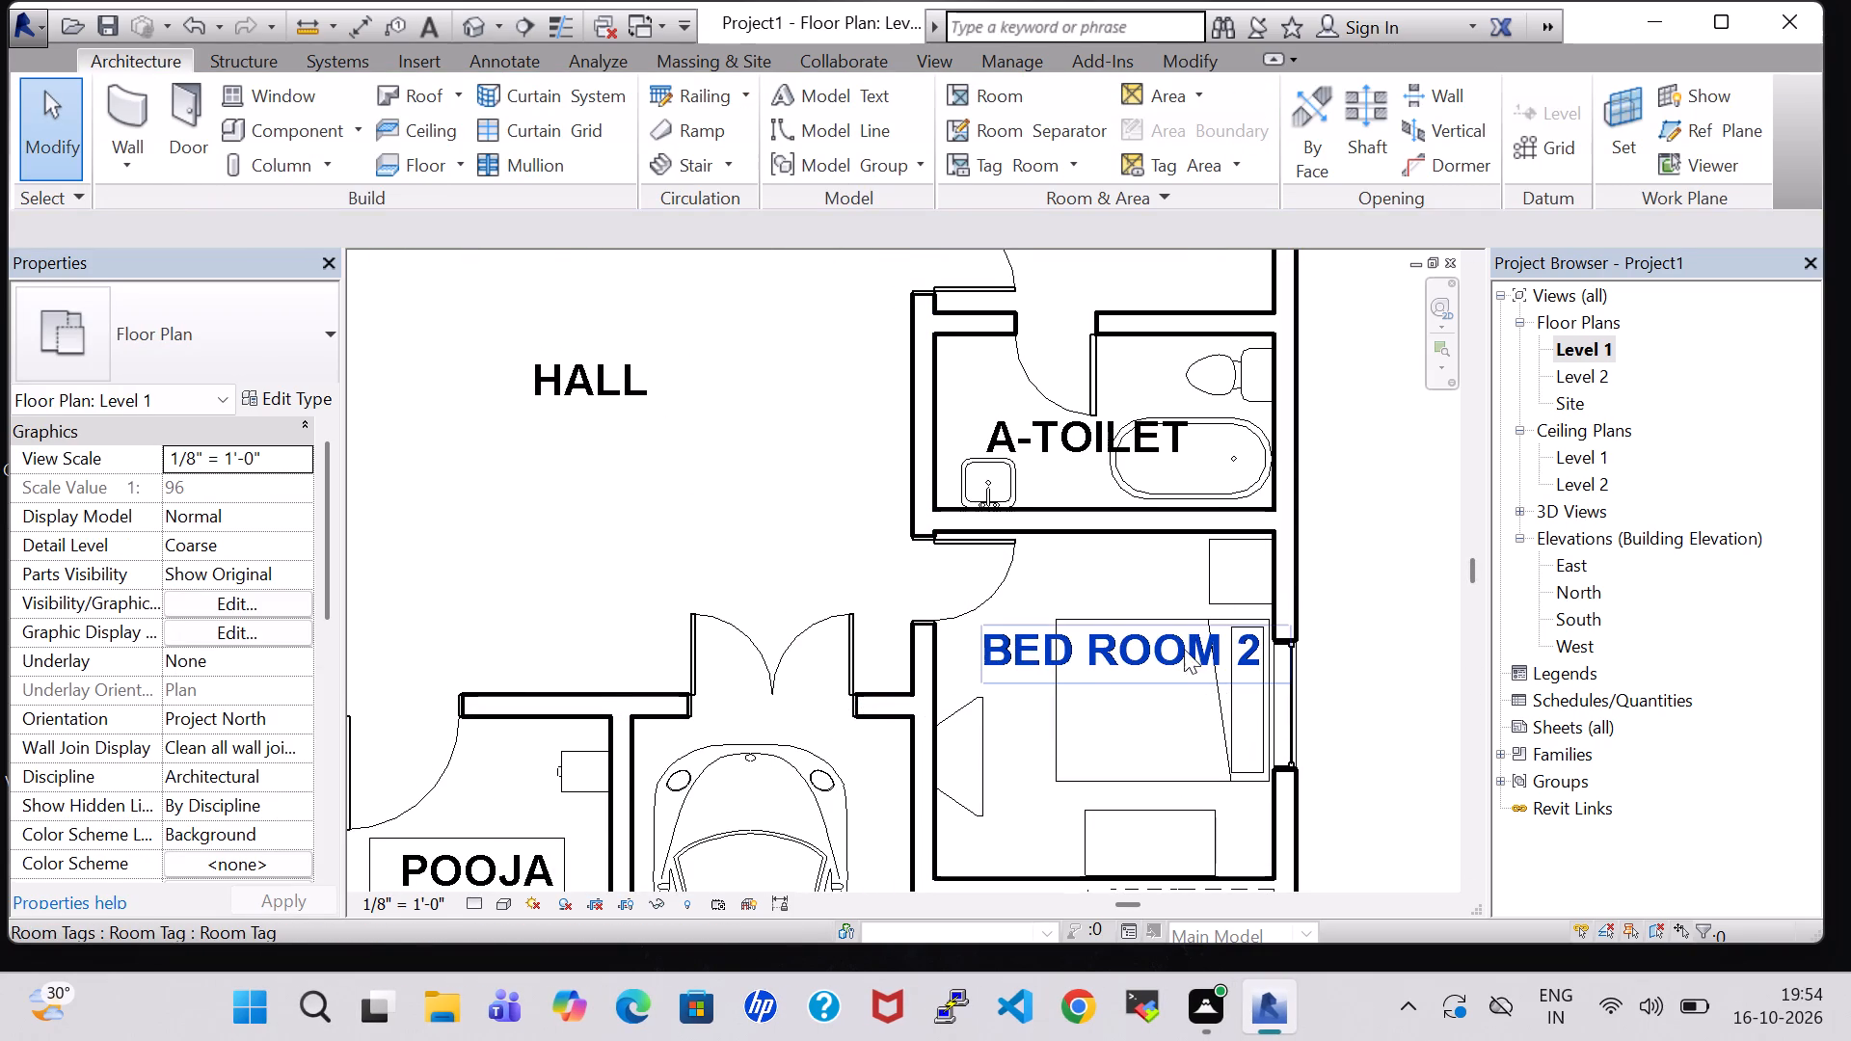
scroll(1345, 552, down, 2)
middle_drag(1349, 520, 1356, 577)
scroll(1356, 577, down, 3)
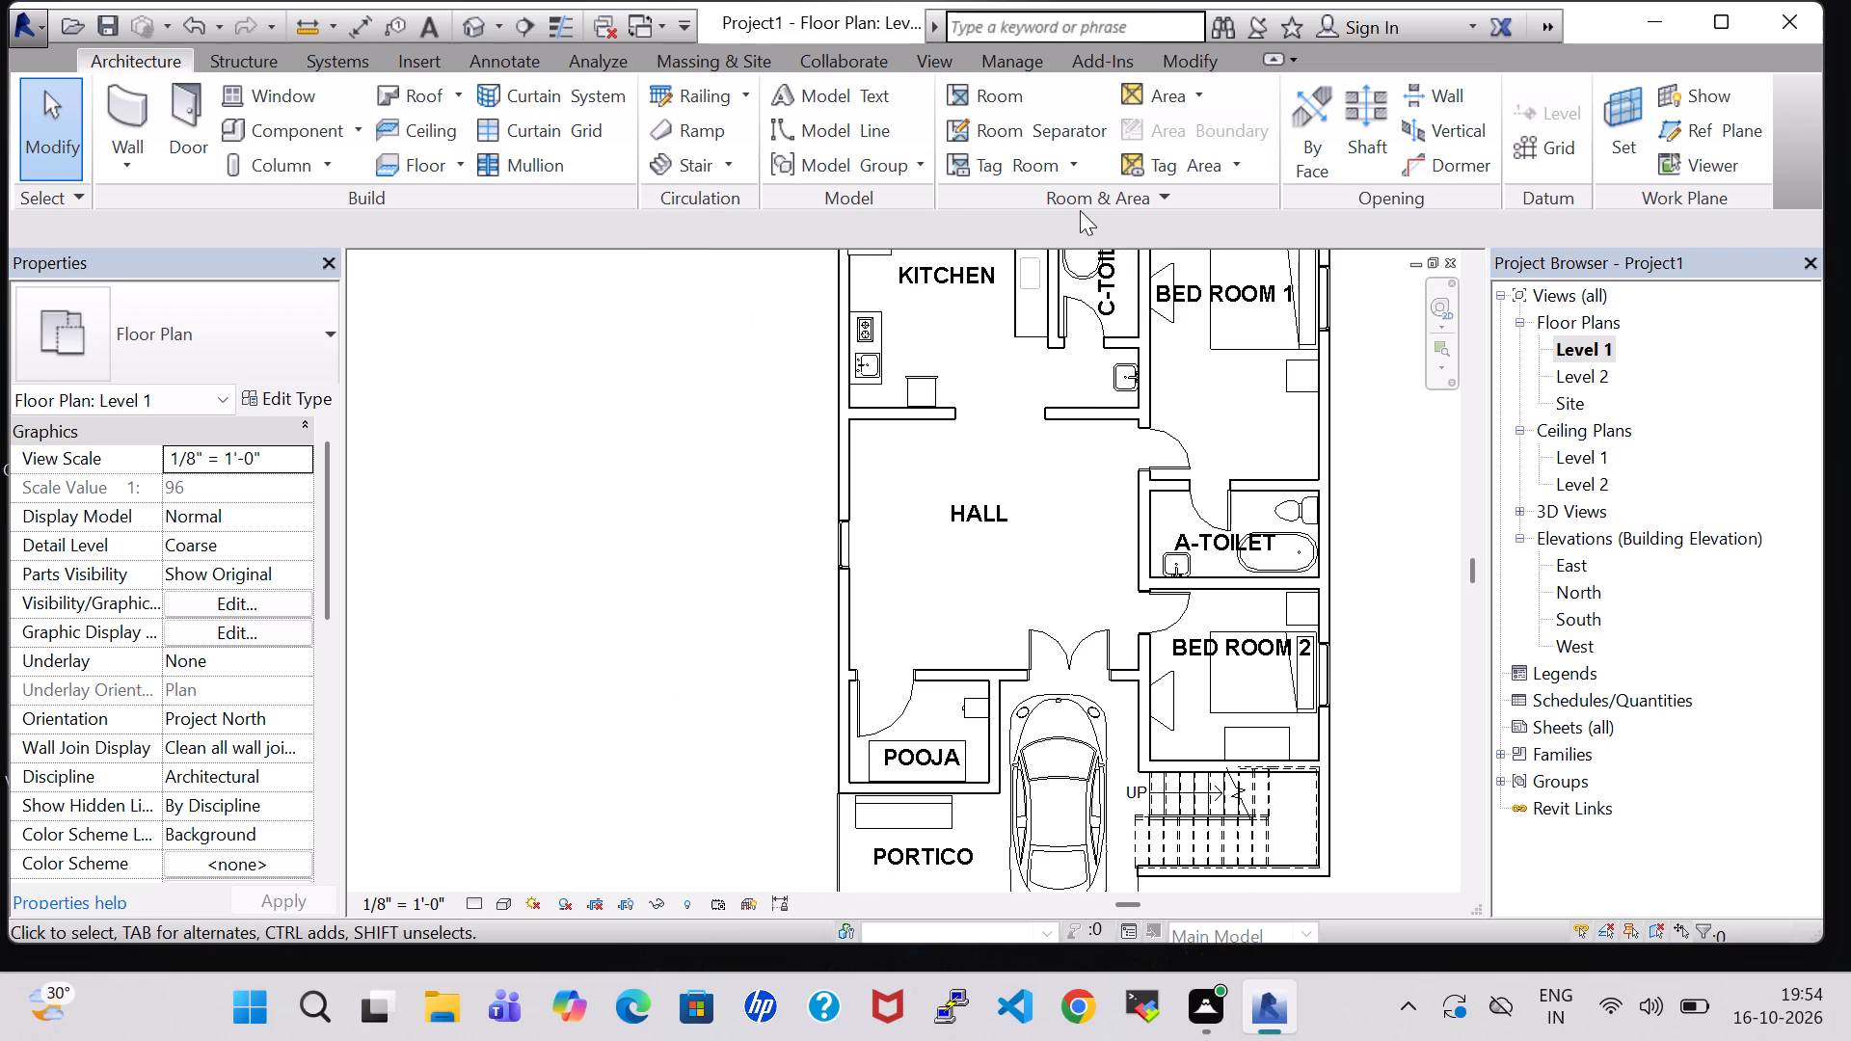
click(275, 128)
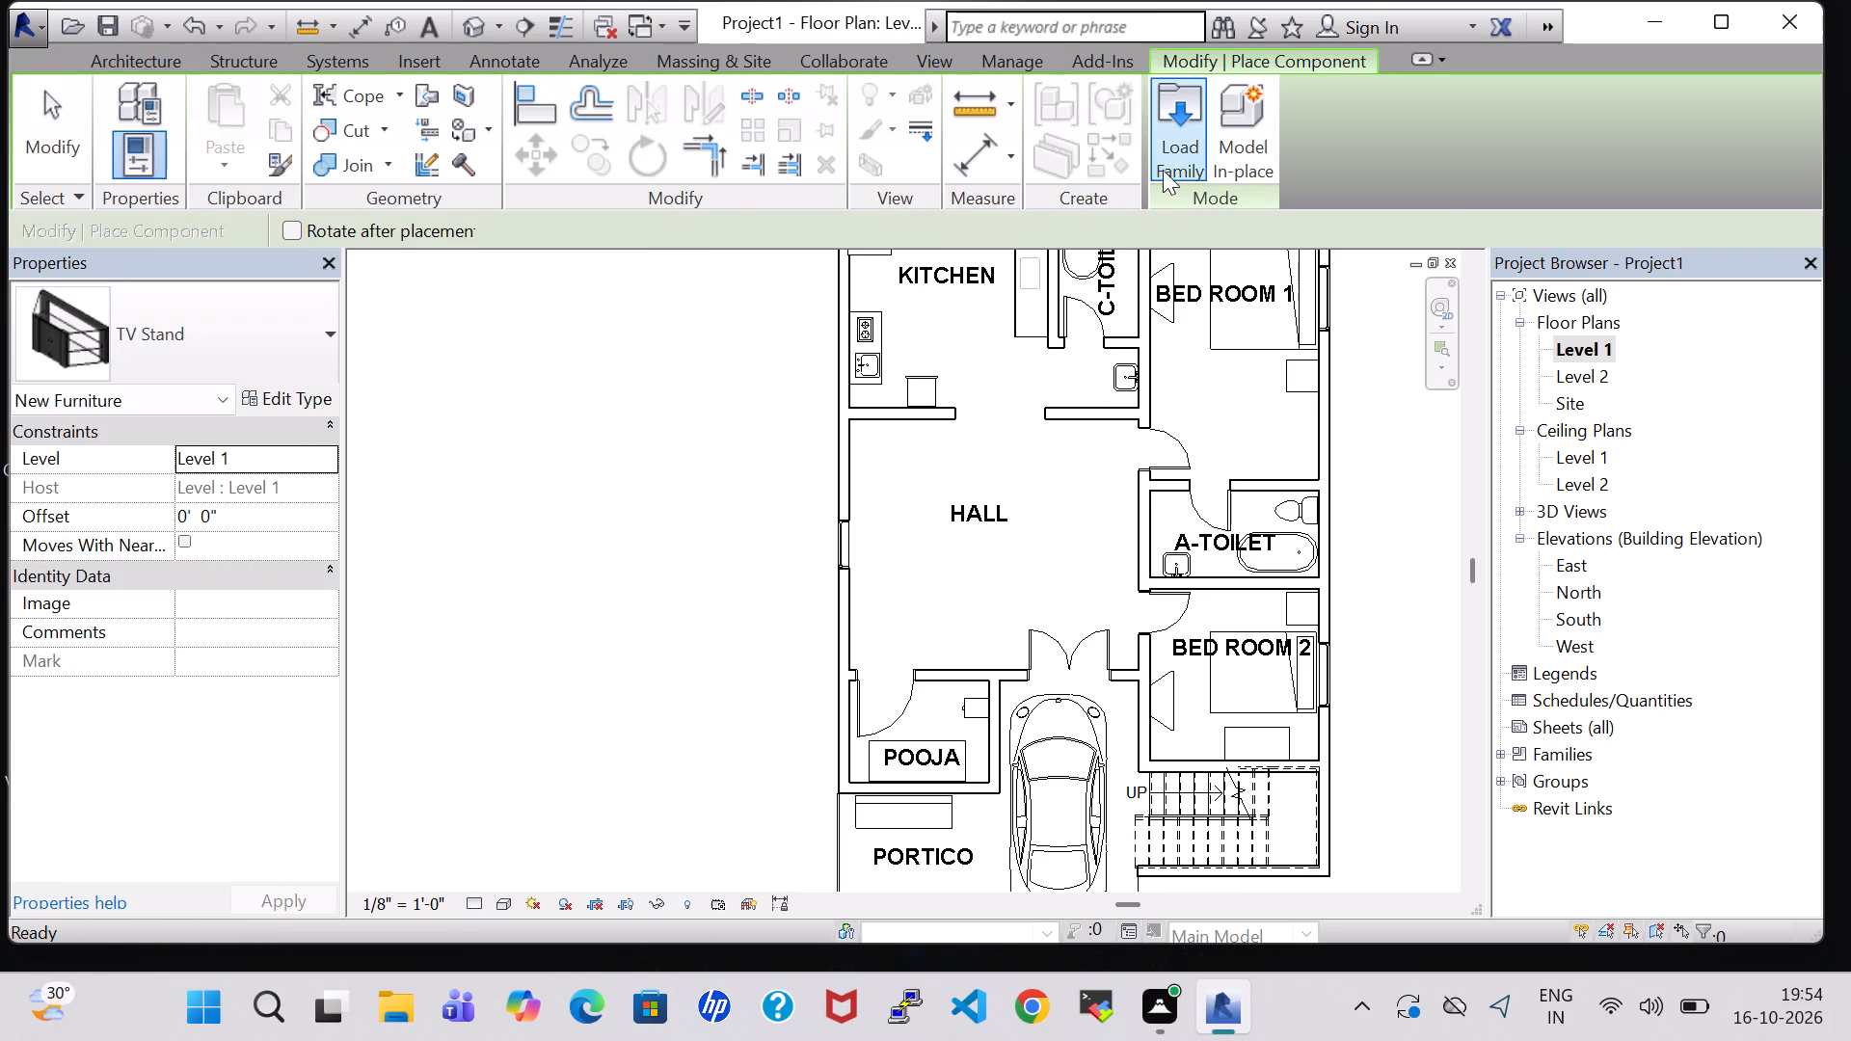
click(1167, 160)
scroll(776, 452, down, 1)
double_click(1094, 416)
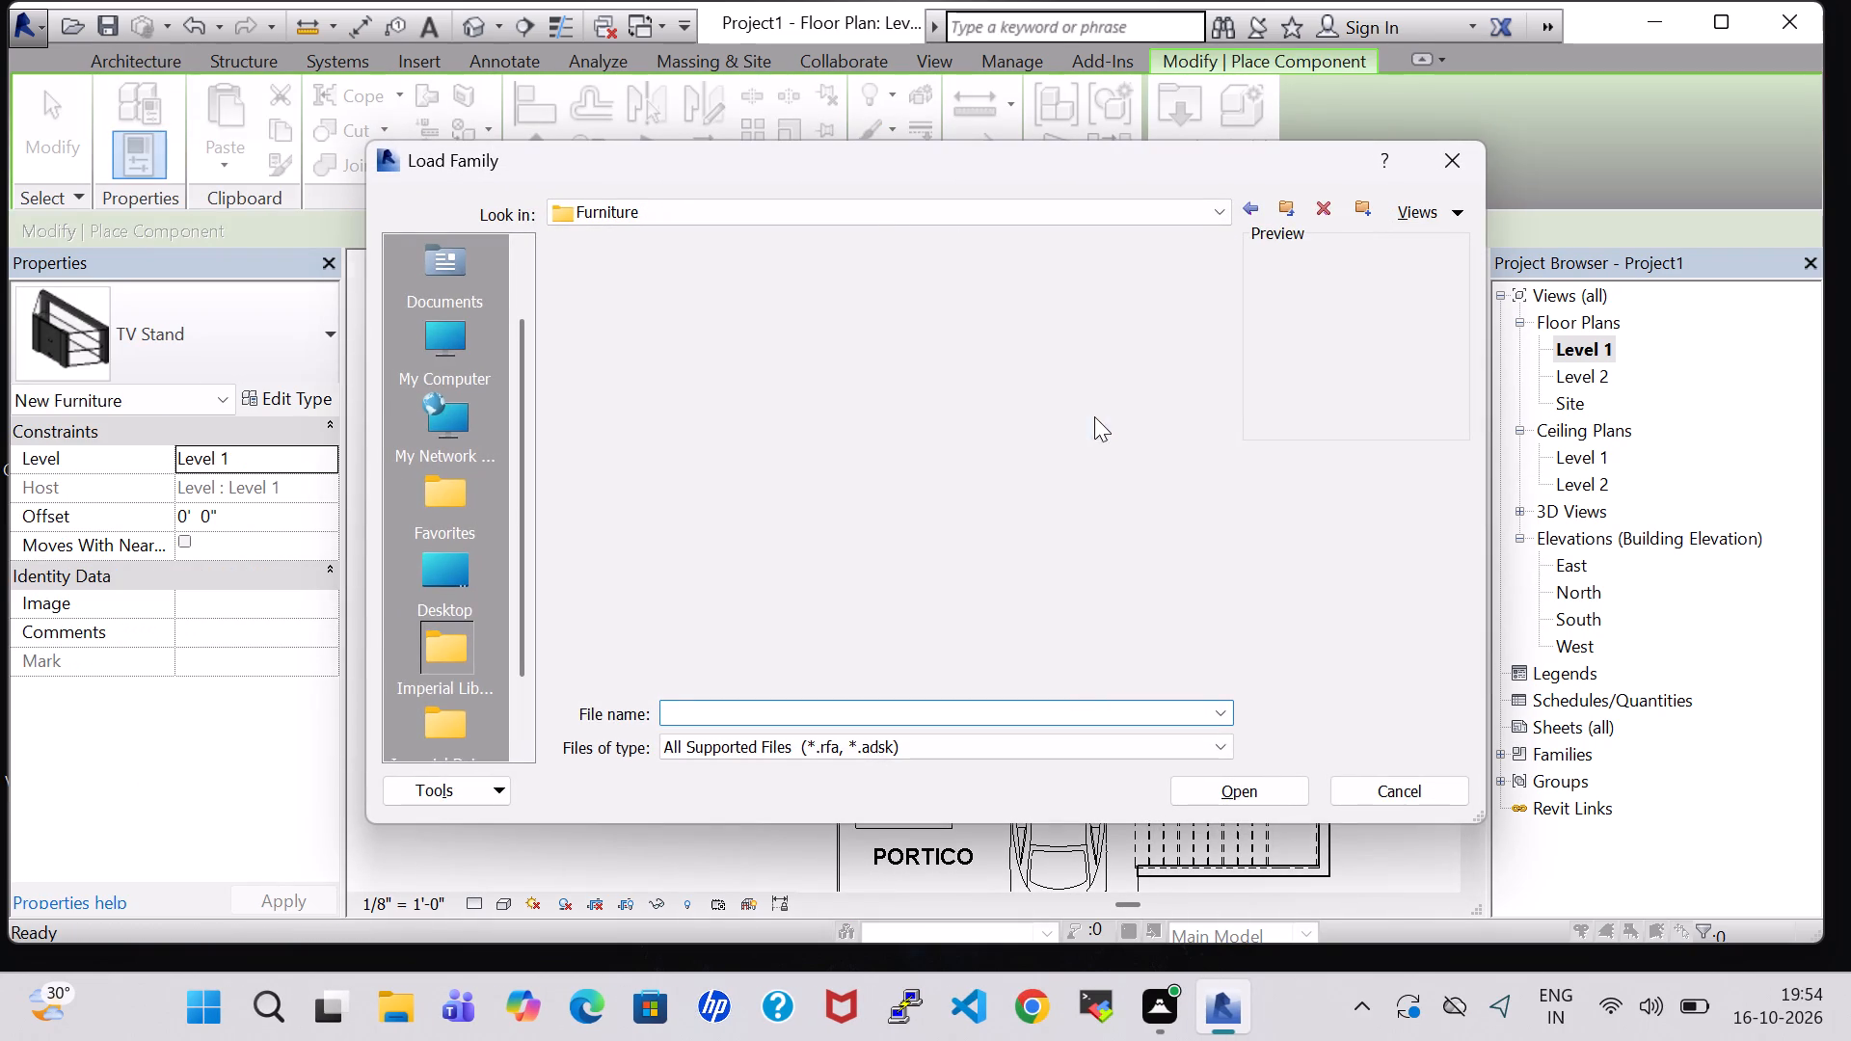
click(604, 471)
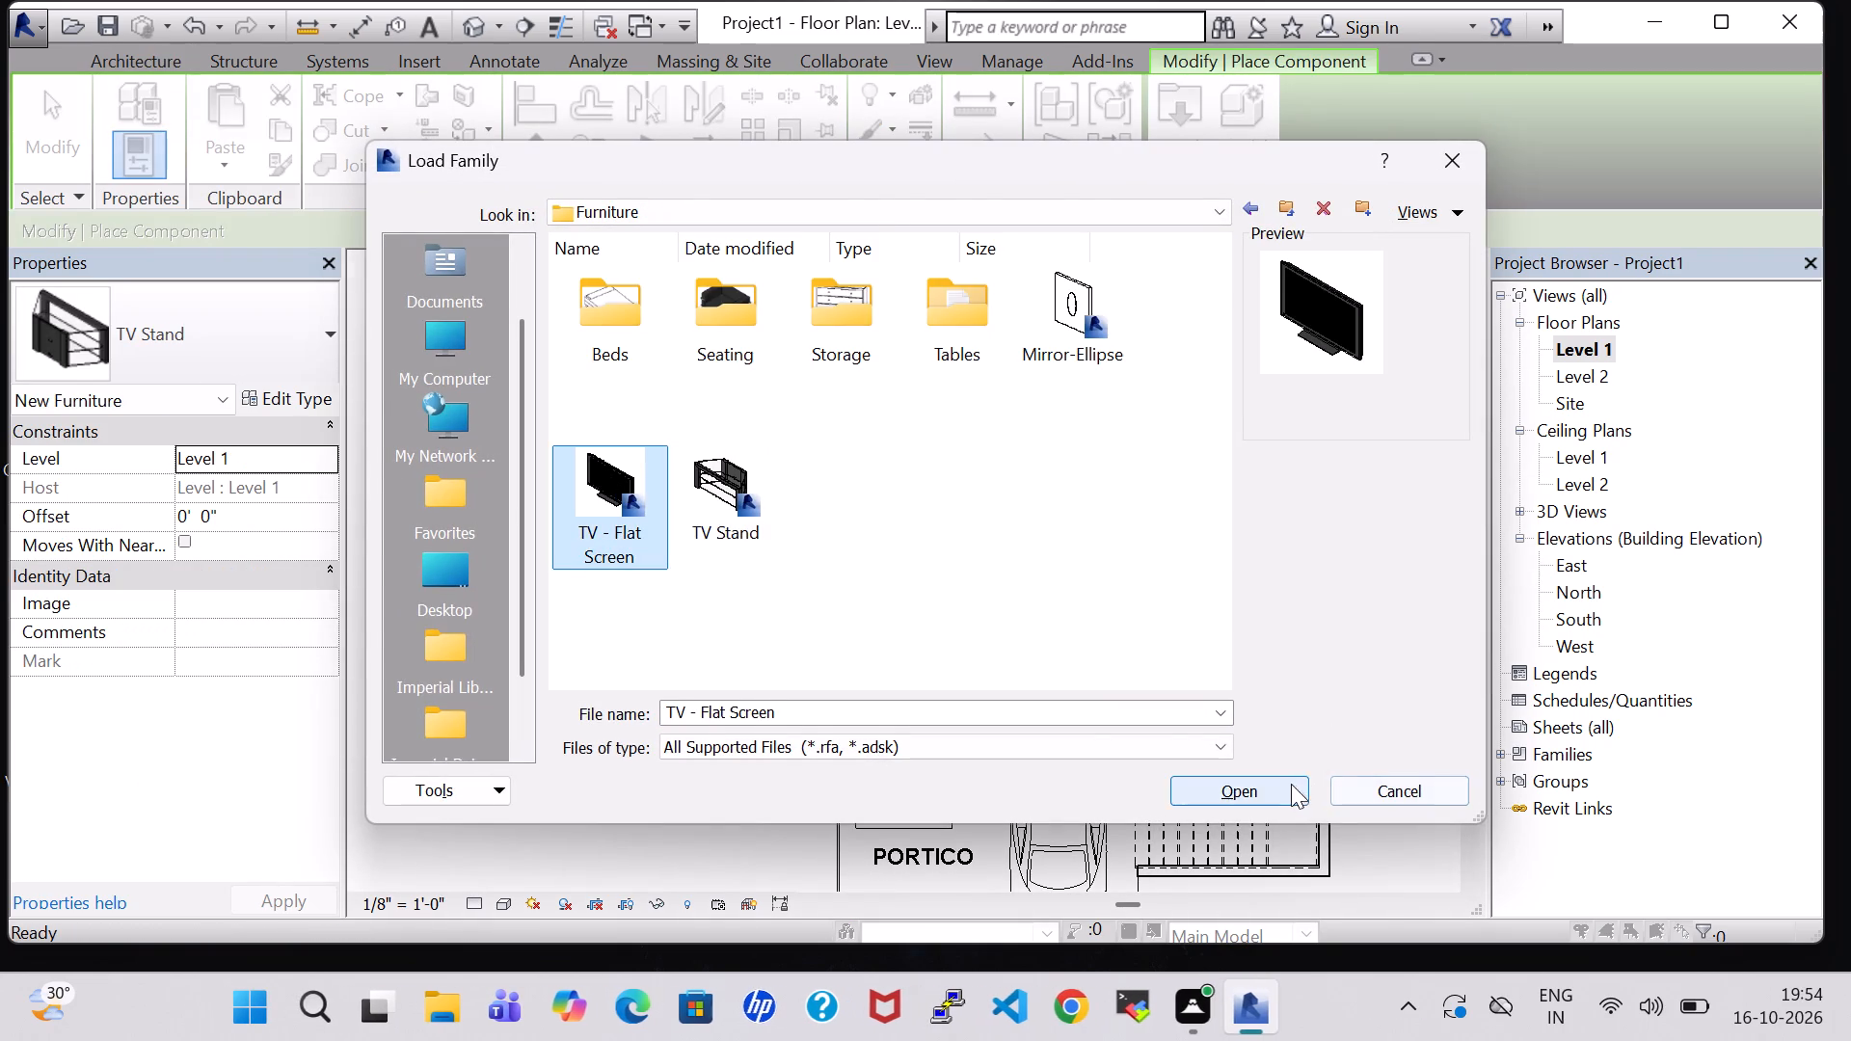
click(1291, 784)
Place a rotated 32" flat-screen TV on the TV stand in BED ROOM 2 and another in BED ROOM 1.
scroll(1193, 754, up, 5)
key(space)
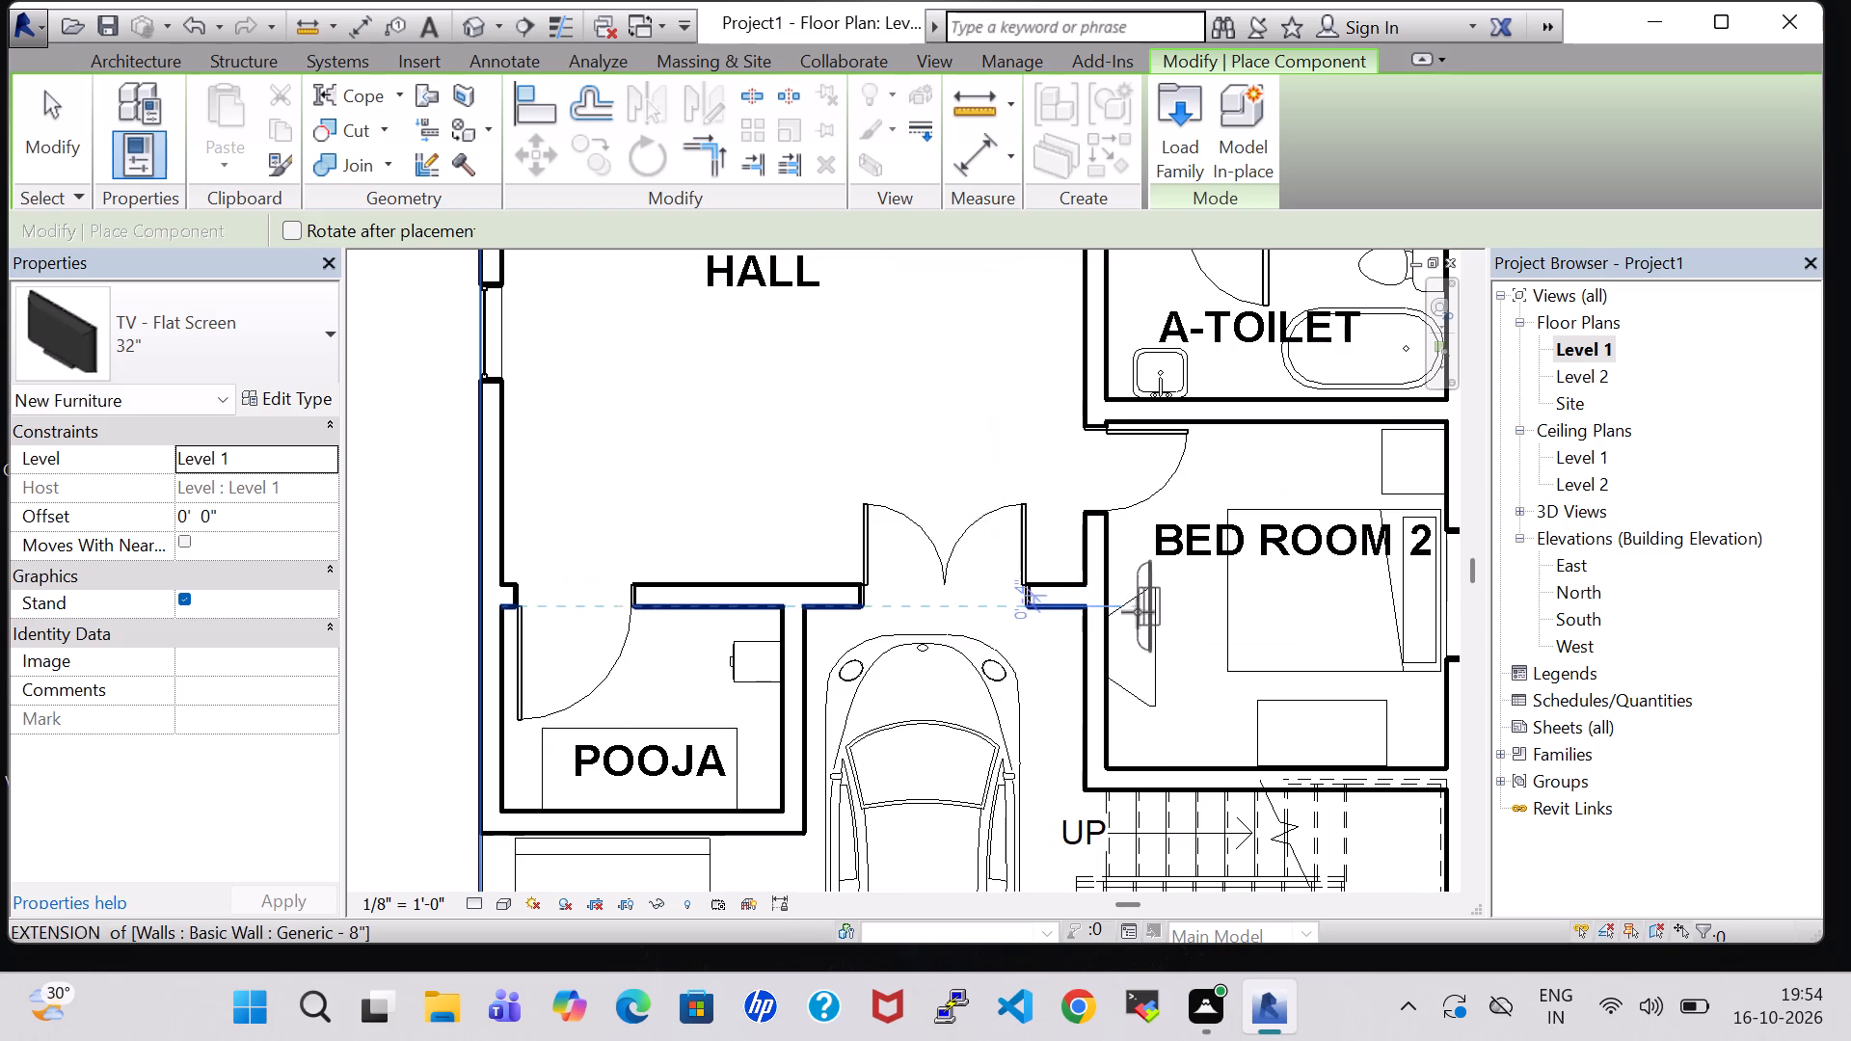
scroll(1124, 644, up, 5)
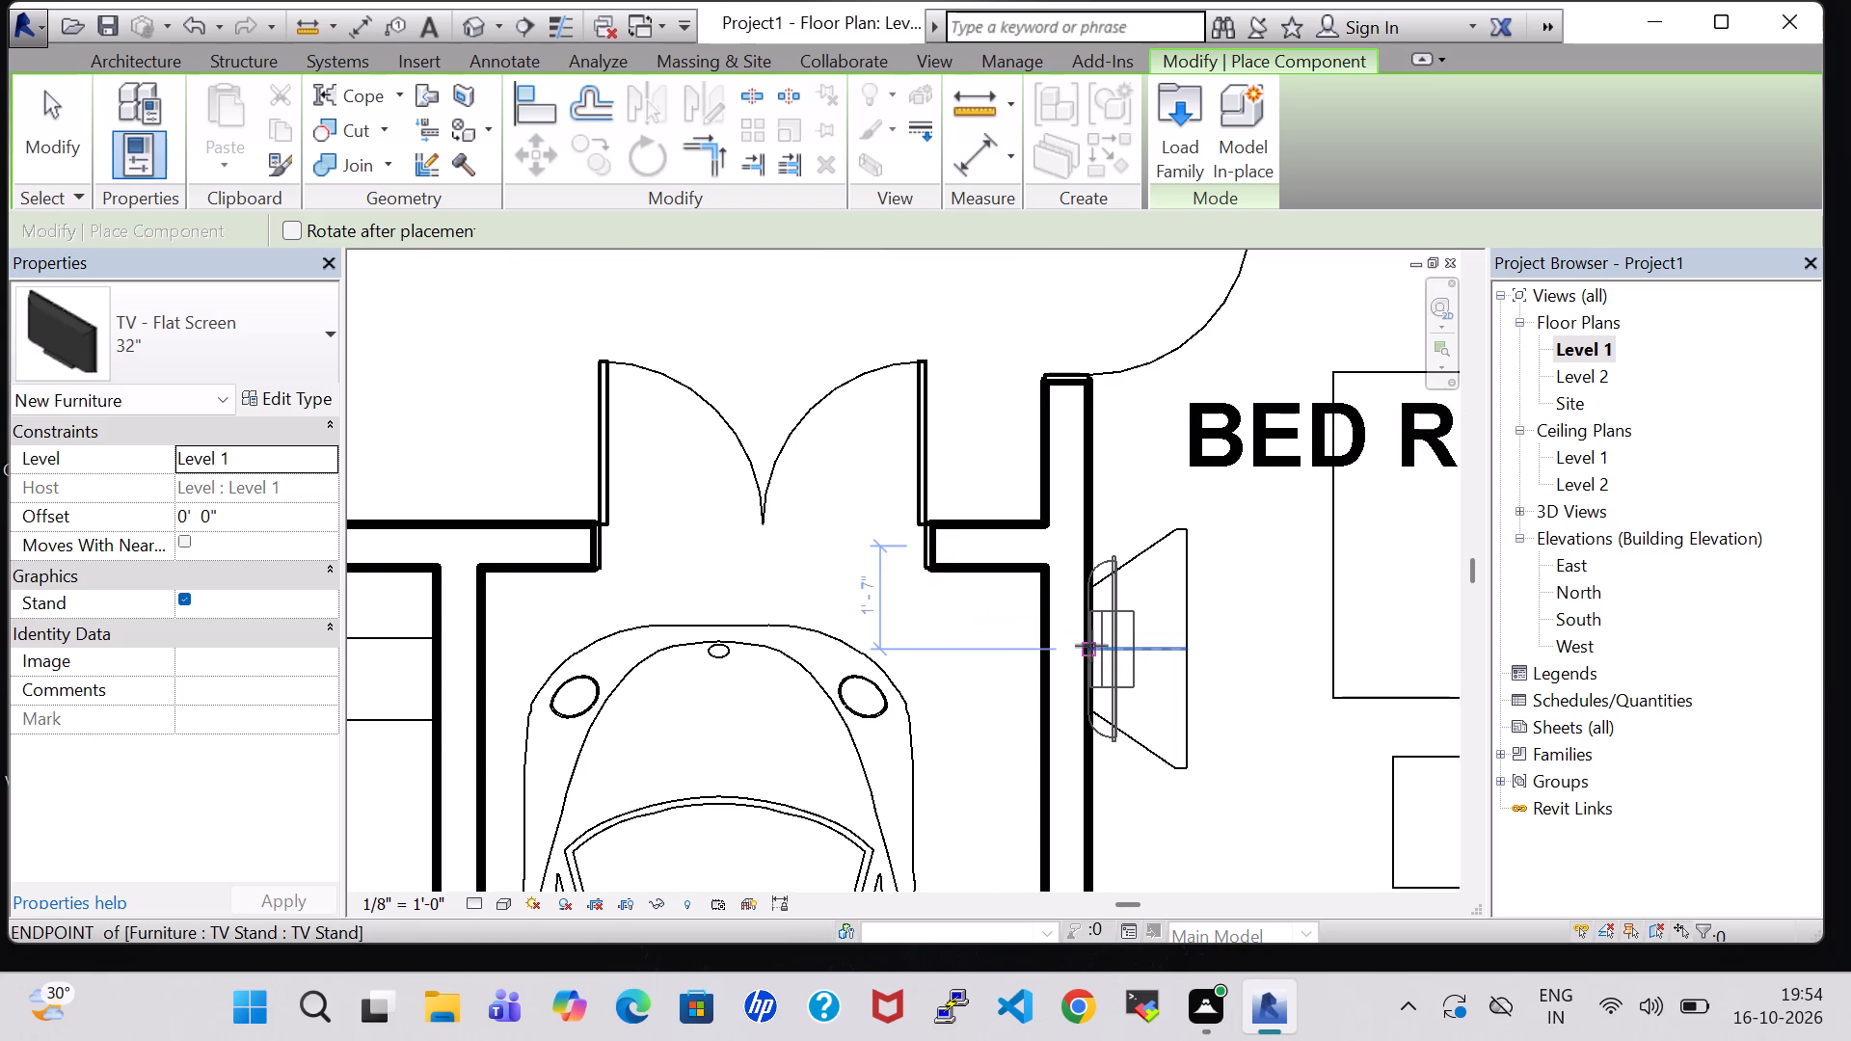
click(1091, 646)
middle_drag(1132, 468, 1098, 782)
scroll(1098, 782, down, 3)
middle_drag(1077, 460, 1061, 649)
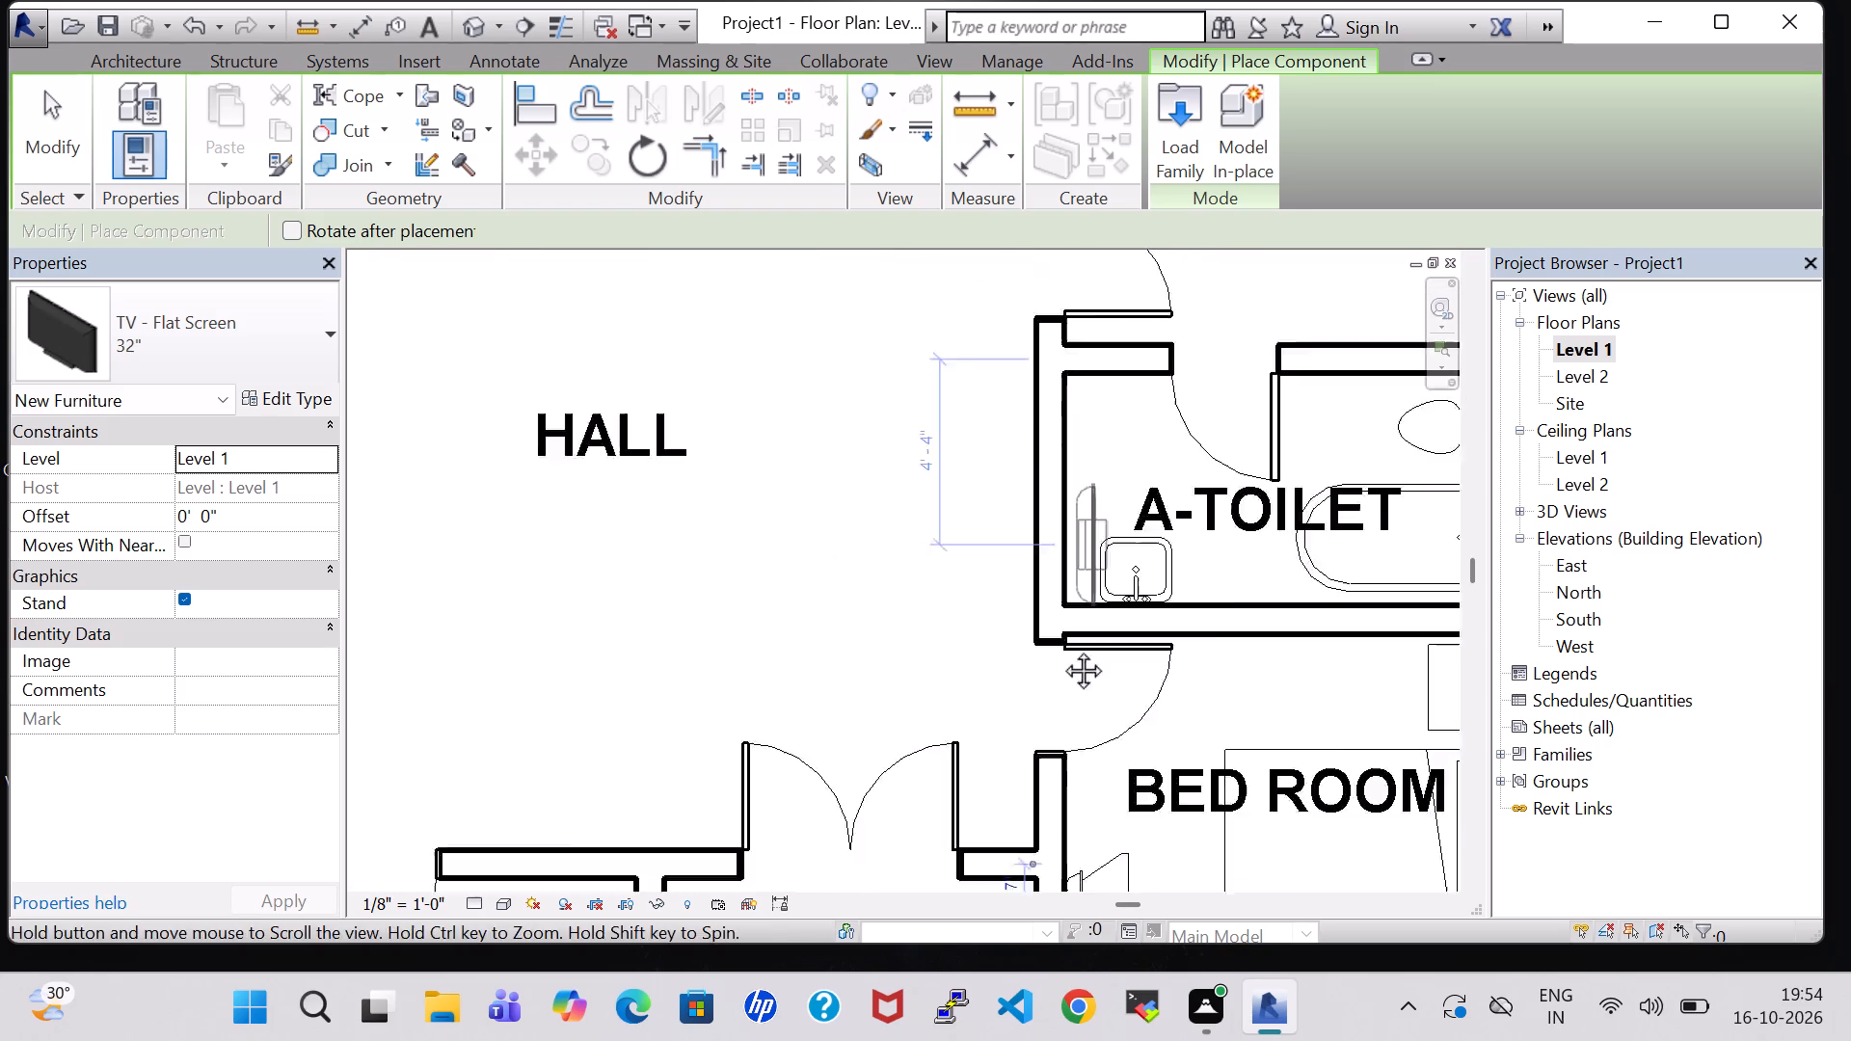
middle_drag(1061, 649, 1042, 819)
scroll(1067, 544, down, 3)
scroll(1083, 440, up, 2)
middle_drag(1083, 440, 1073, 698)
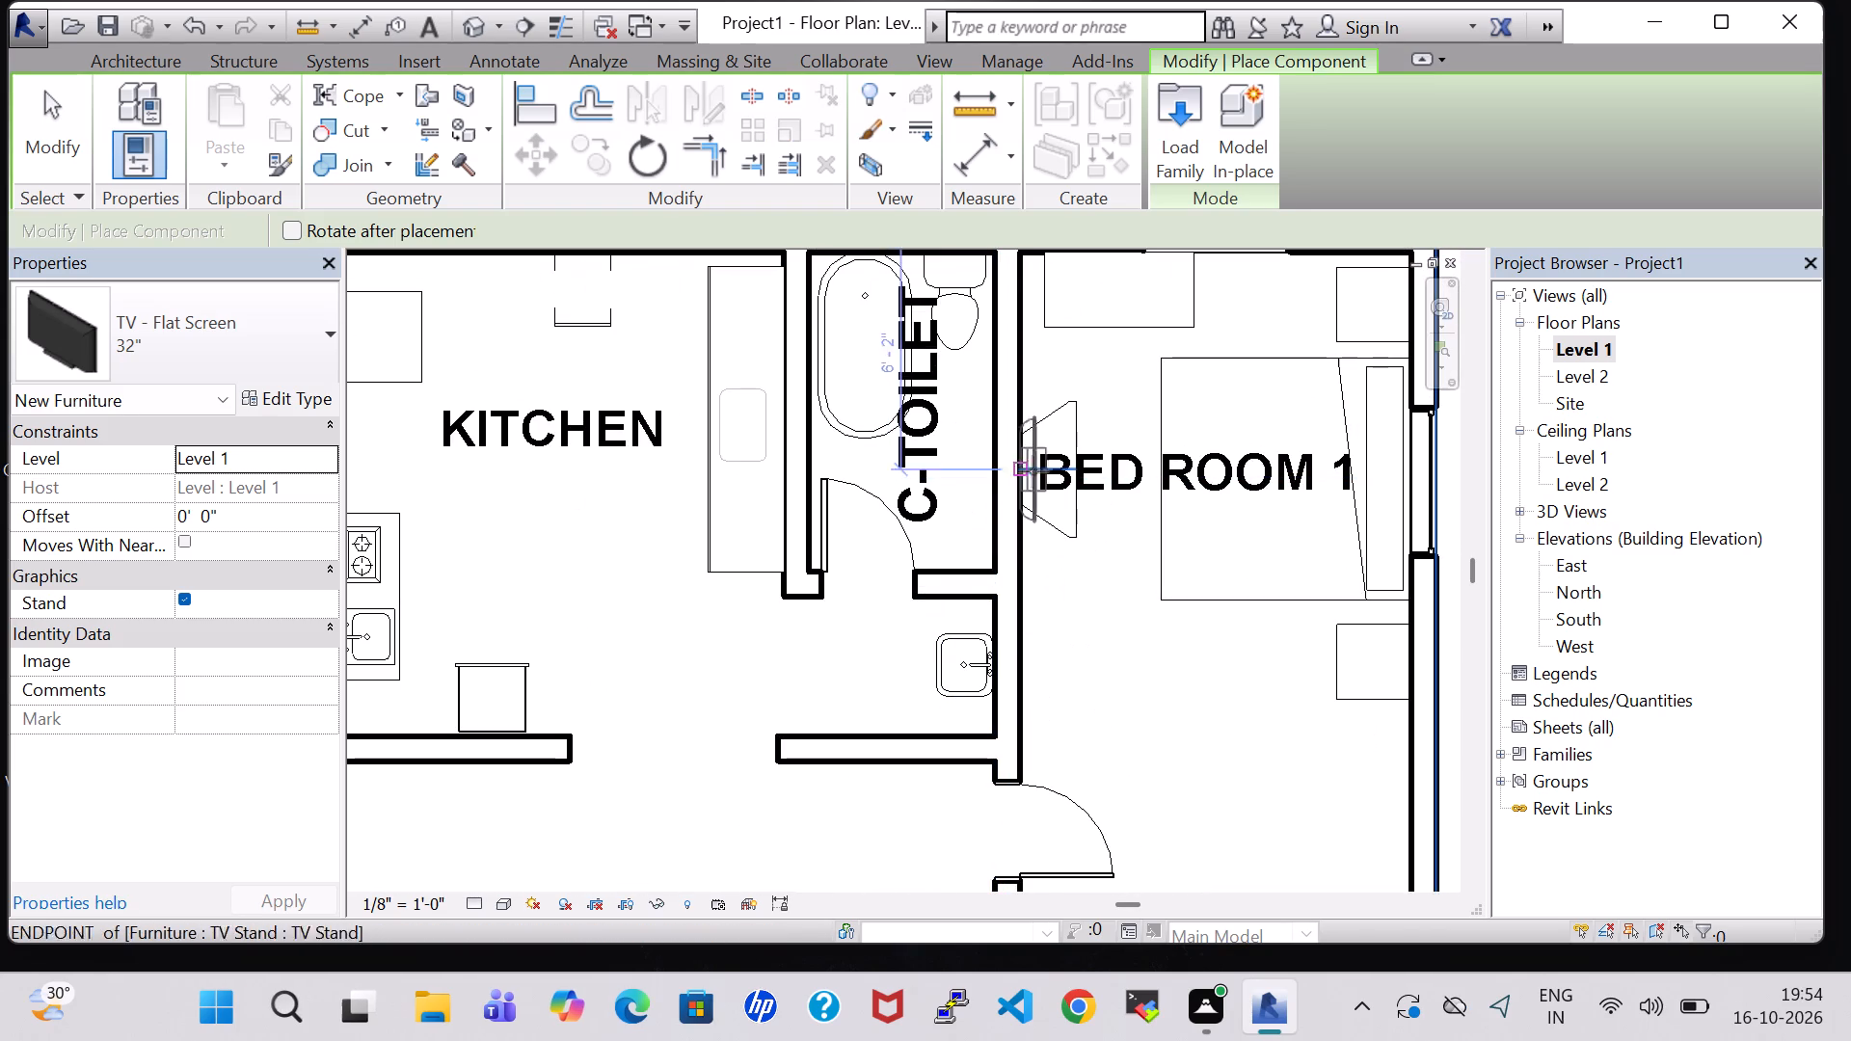
scroll(1024, 463, up, 4)
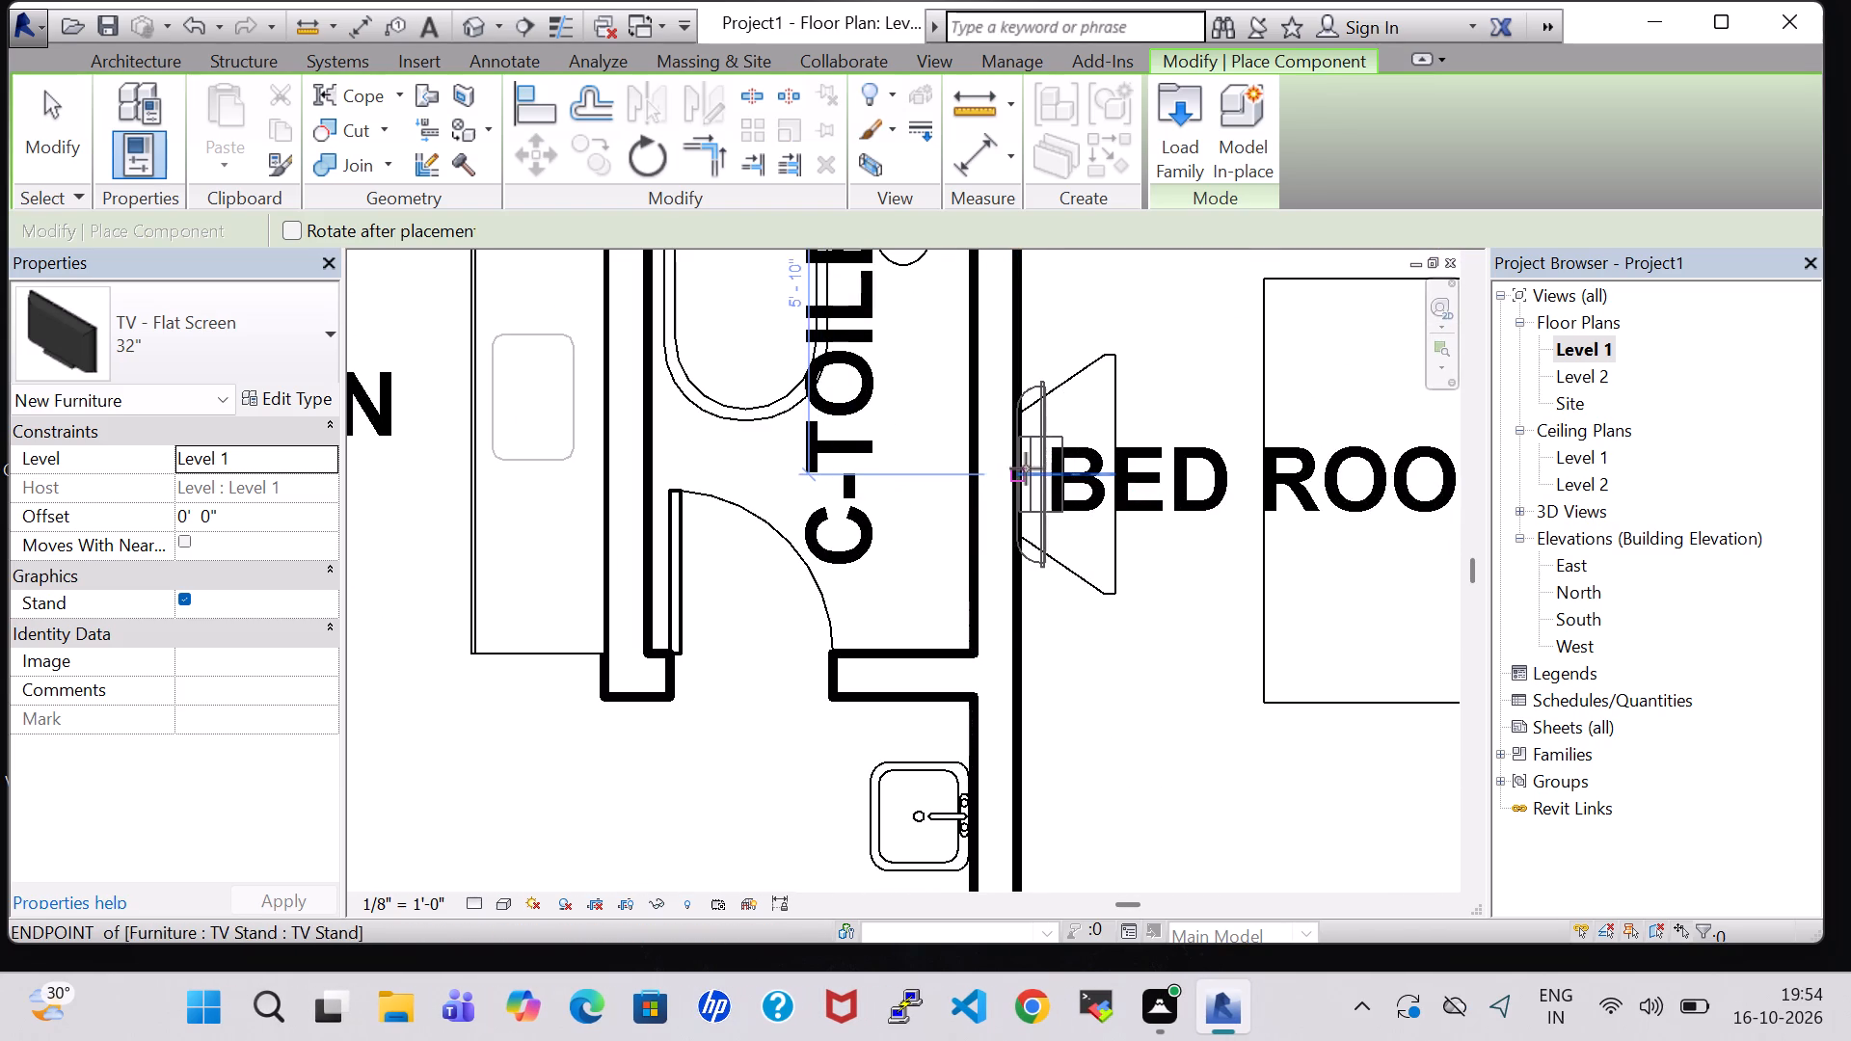
click(1026, 468)
key(Escape)
key(Escape)
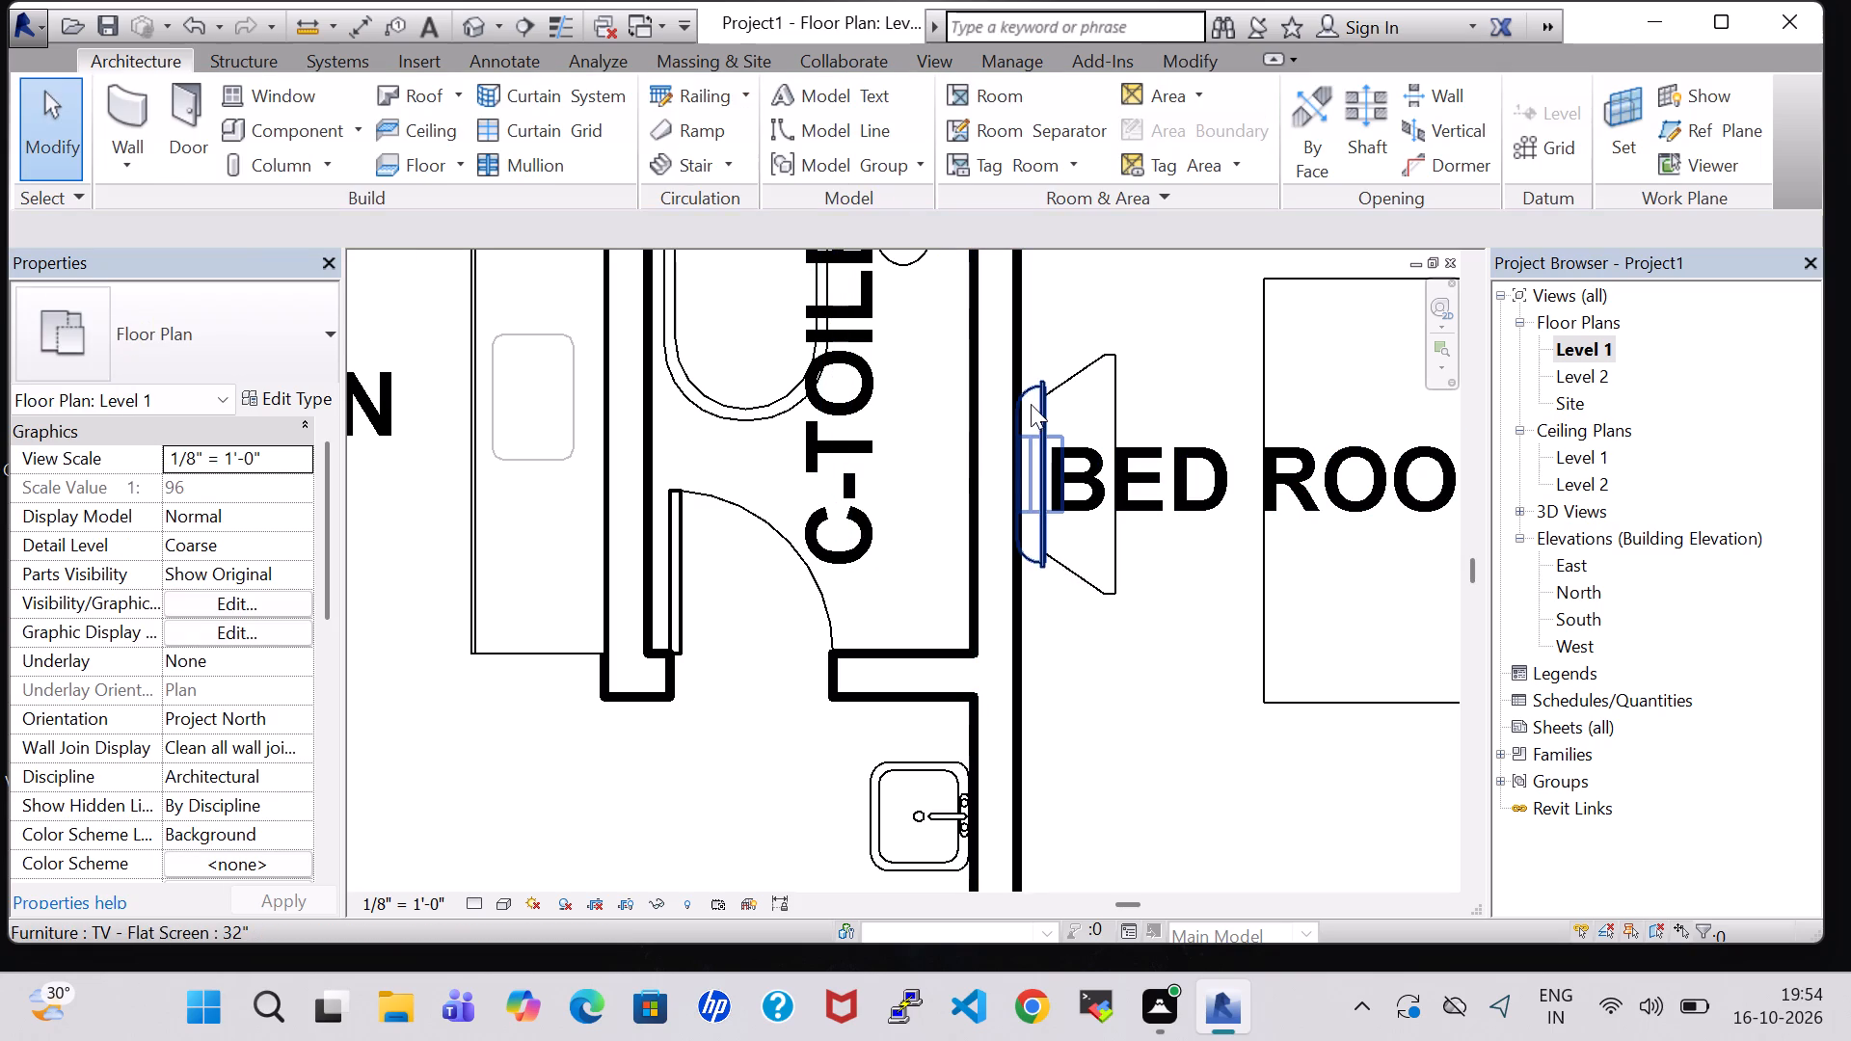
Set the BED ROOM 1 flat-screen TV's offset from Level 1 to 3' 0".
click(1031, 389)
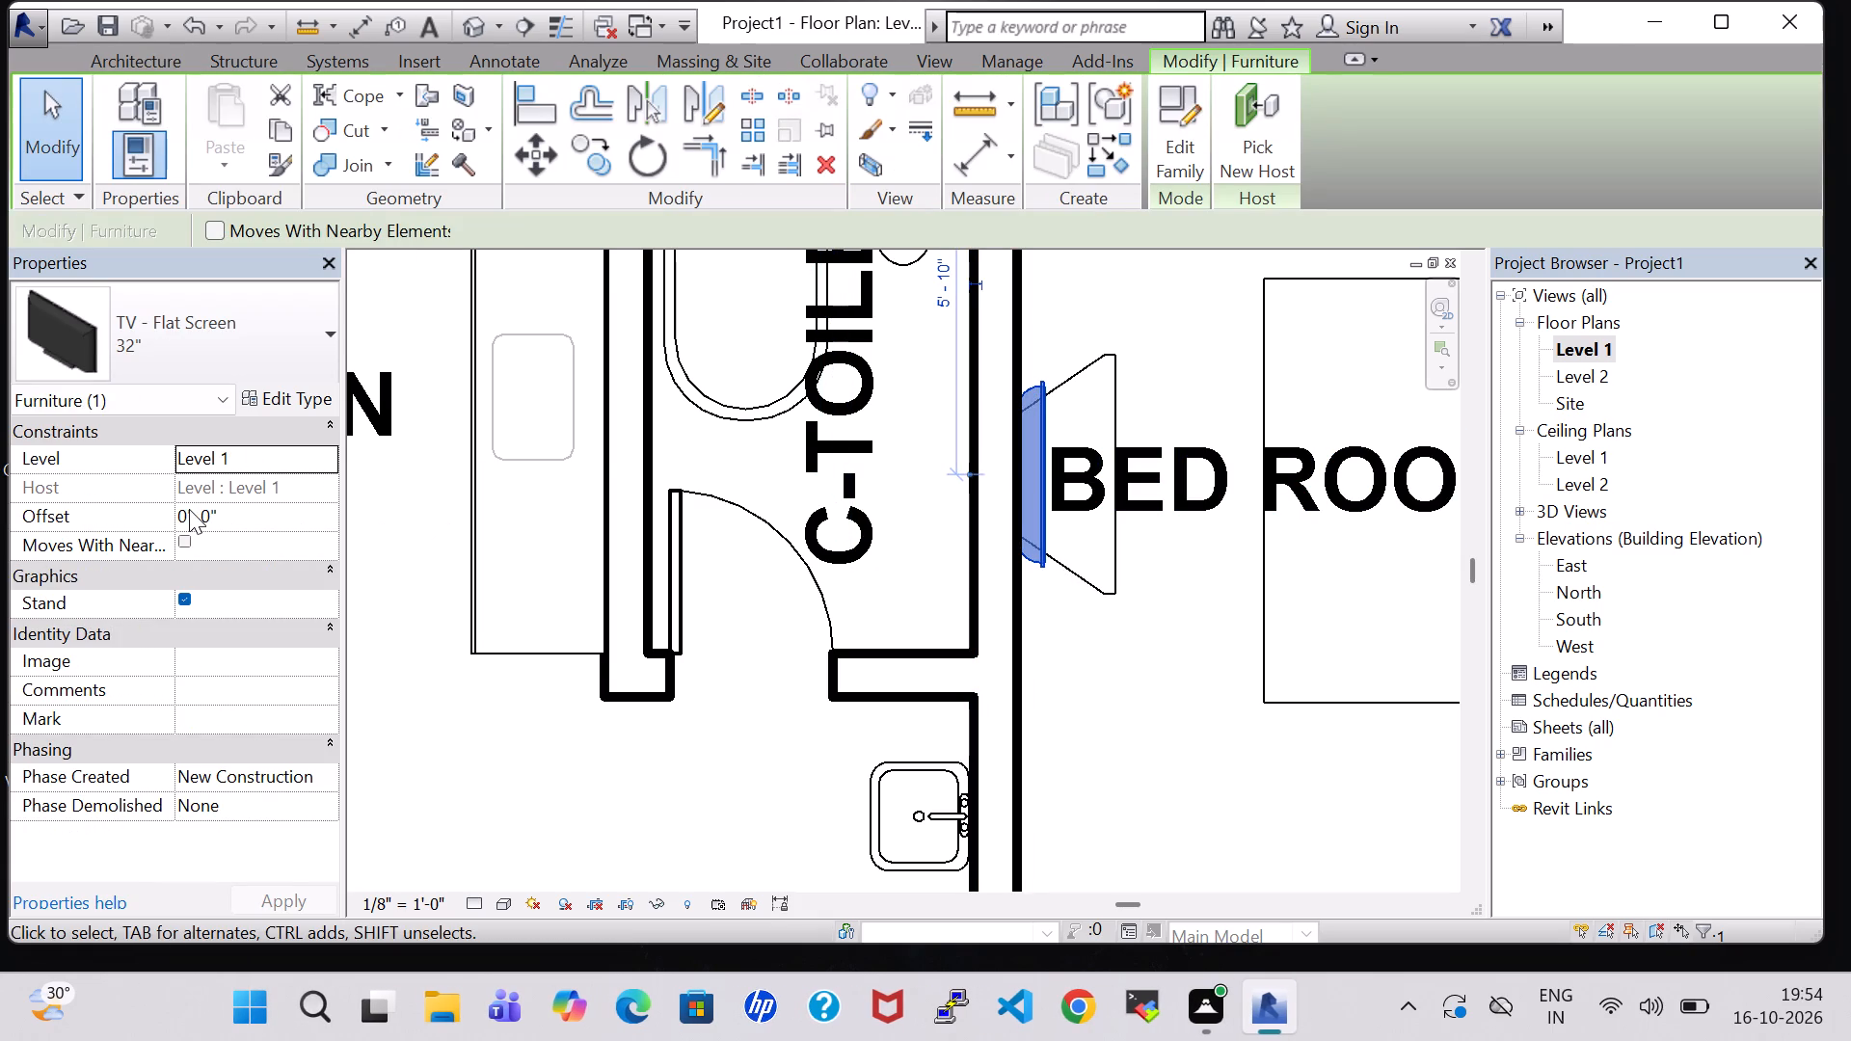
click(189, 509)
key(BackSpace)
key(3)
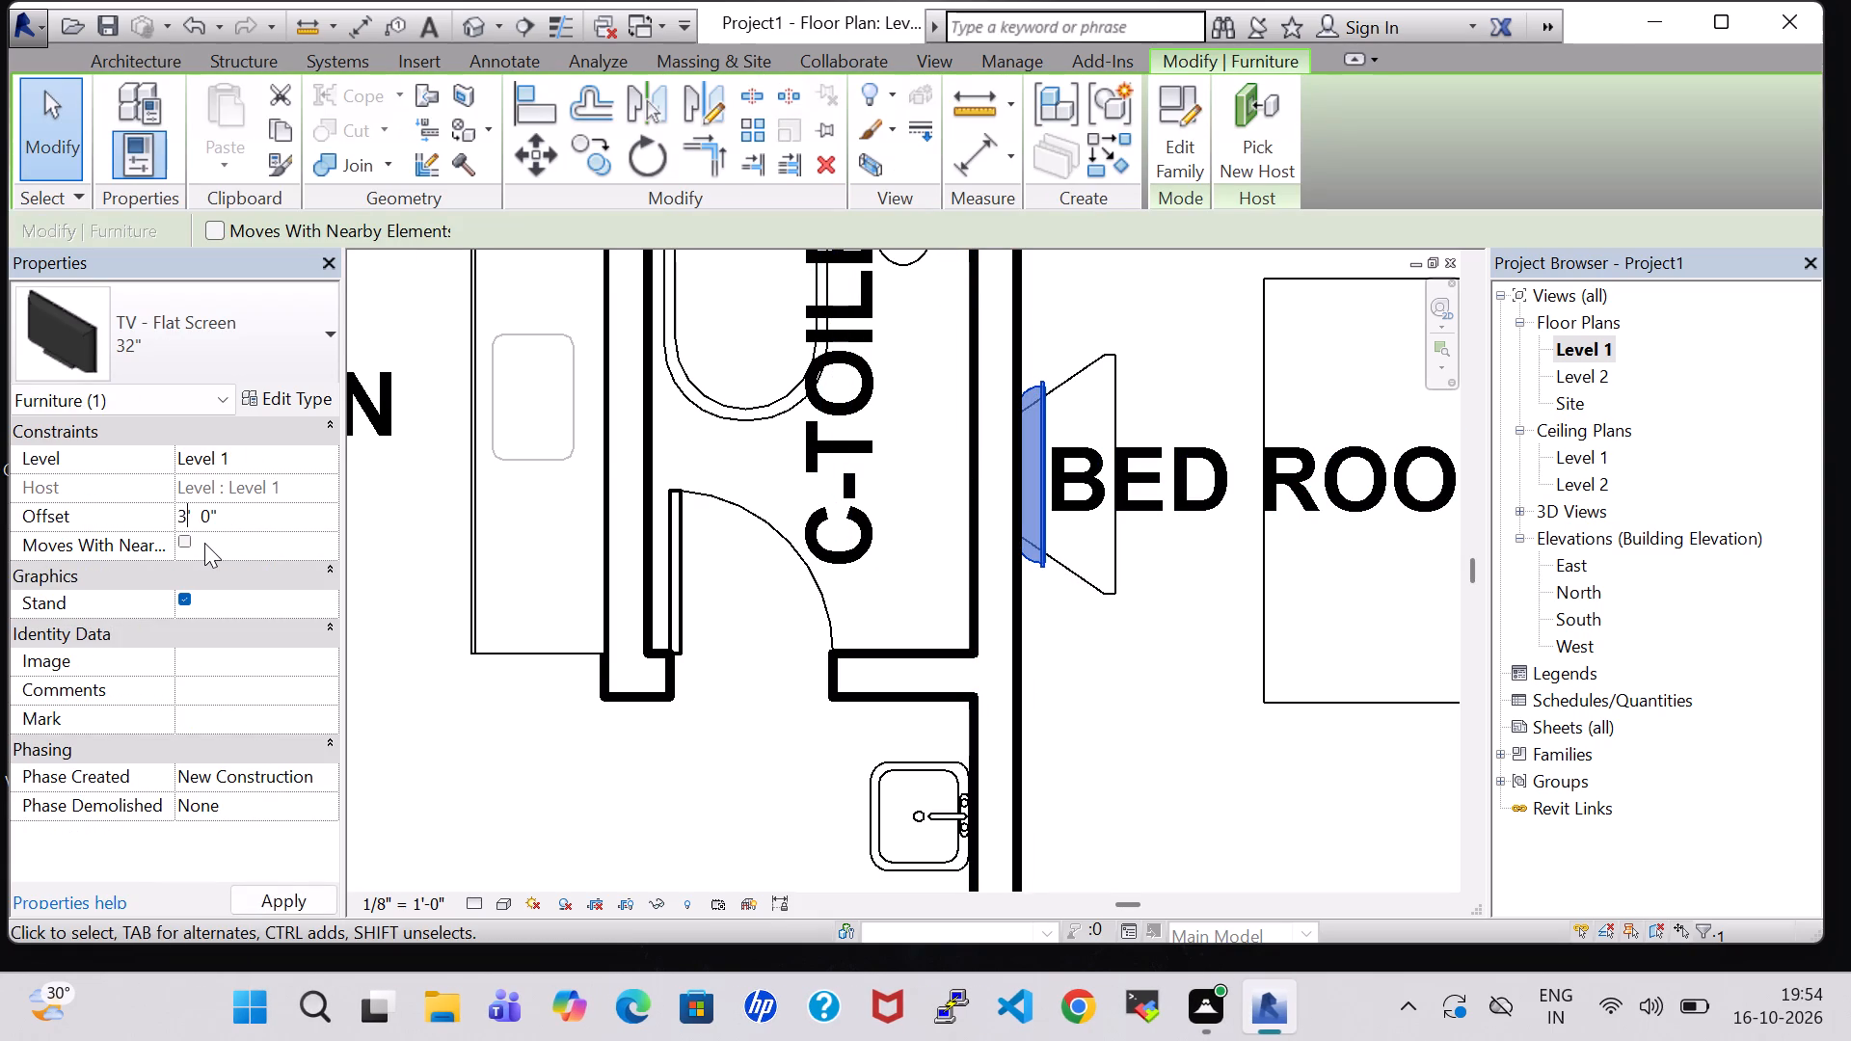
key(Return)
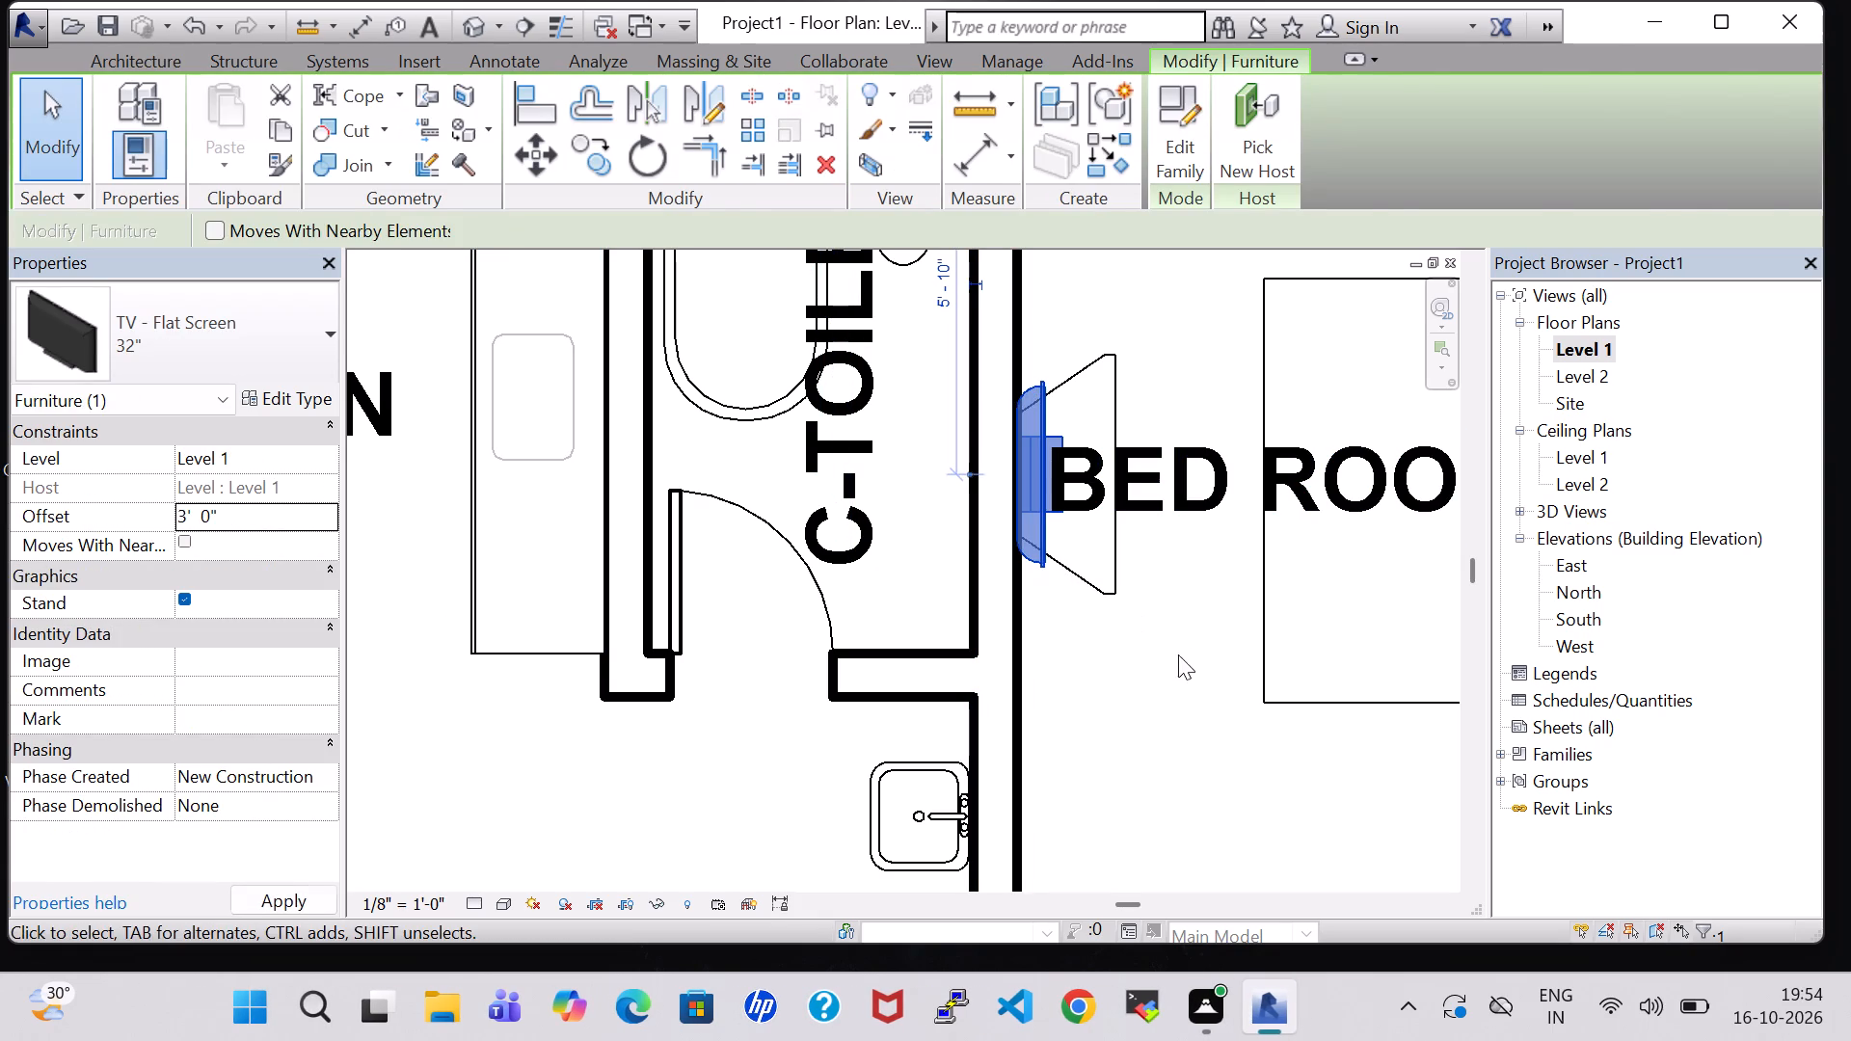
click(1171, 657)
Look through the furniture types available for the BED ROOM 1 TV and pick TV - Flat Screen 32".
click(1038, 389)
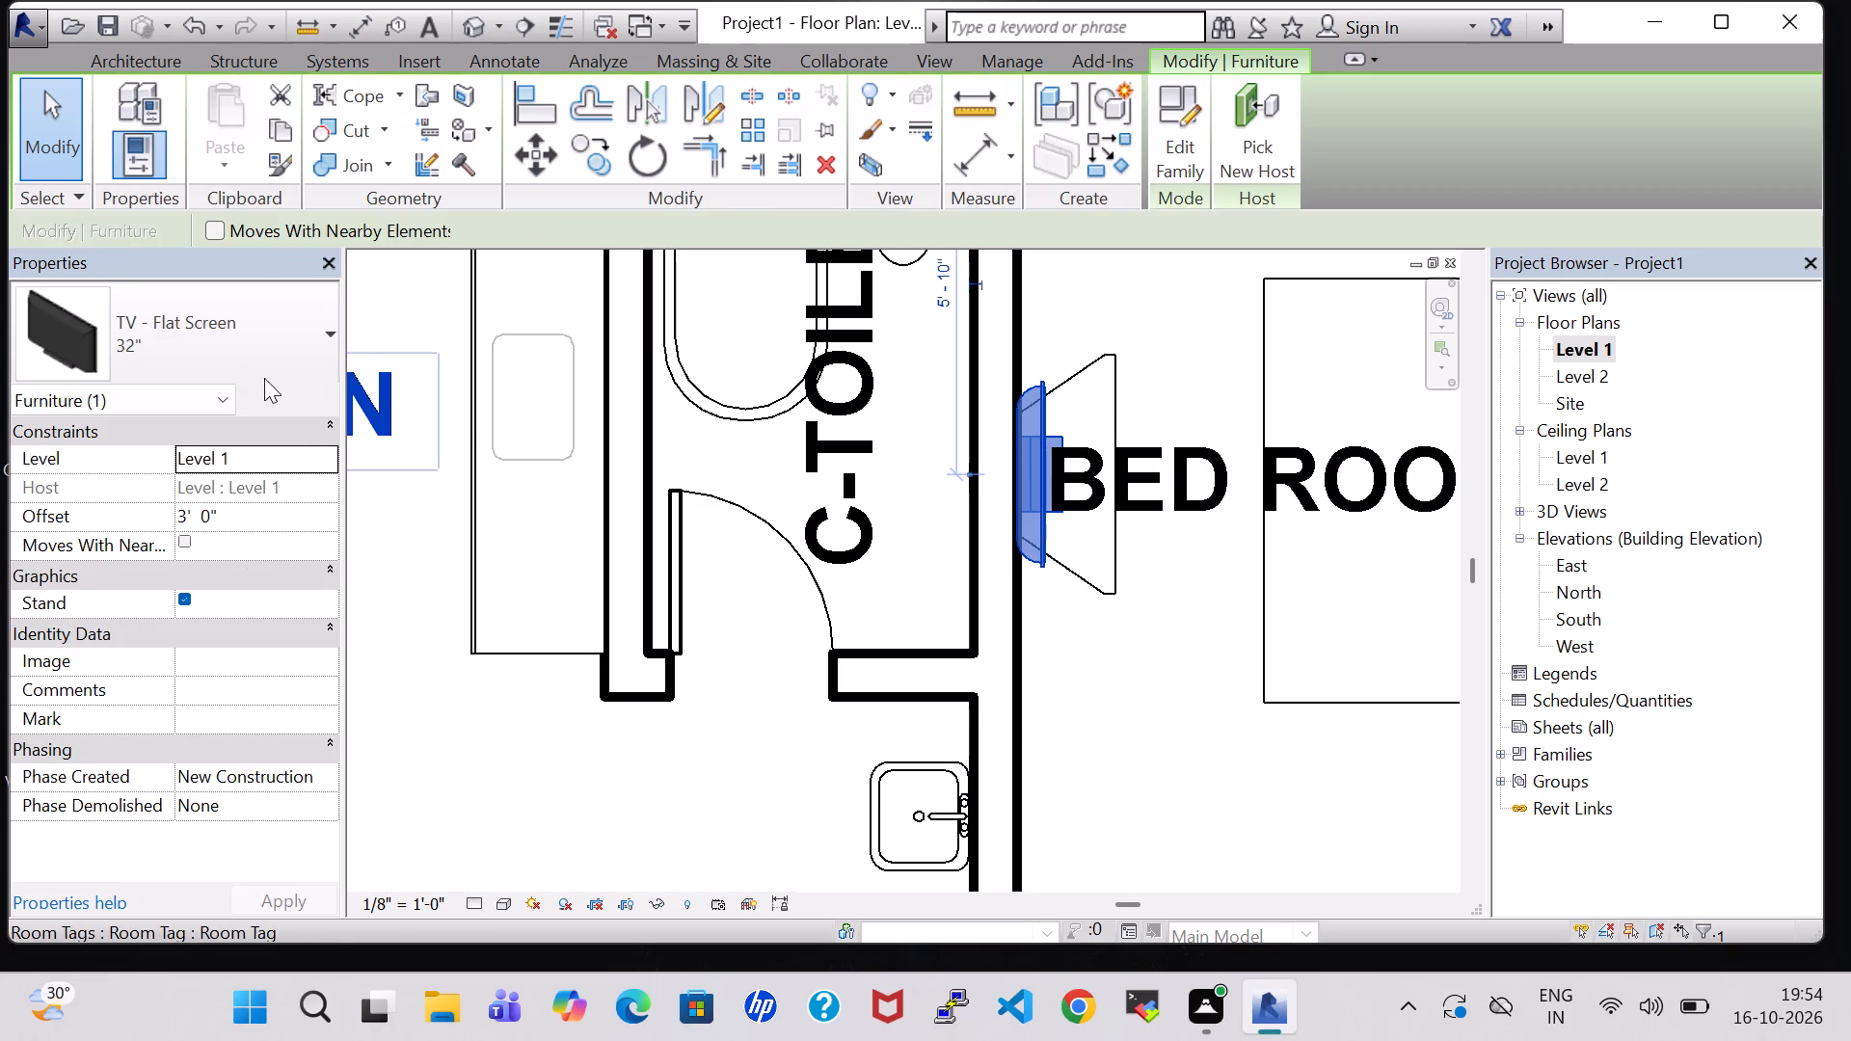
click(235, 326)
scroll(143, 659, down, 5)
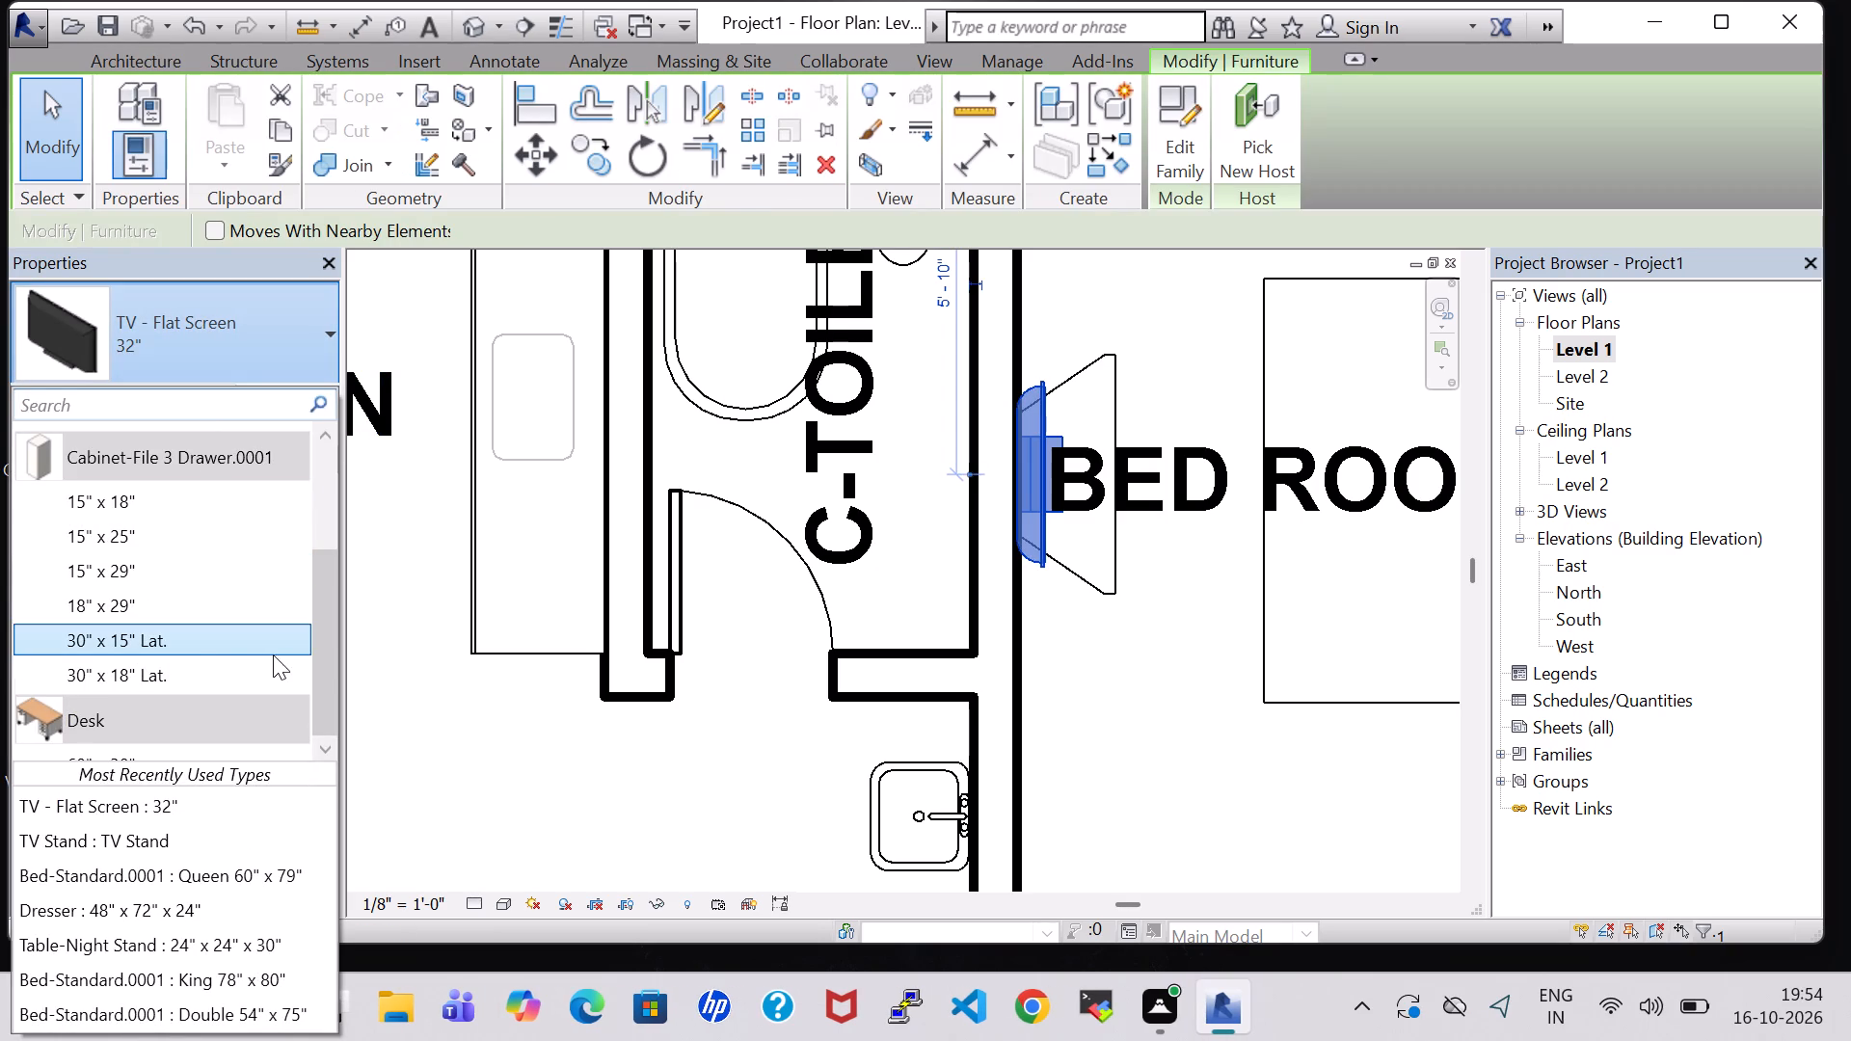
drag(323, 653, 324, 591)
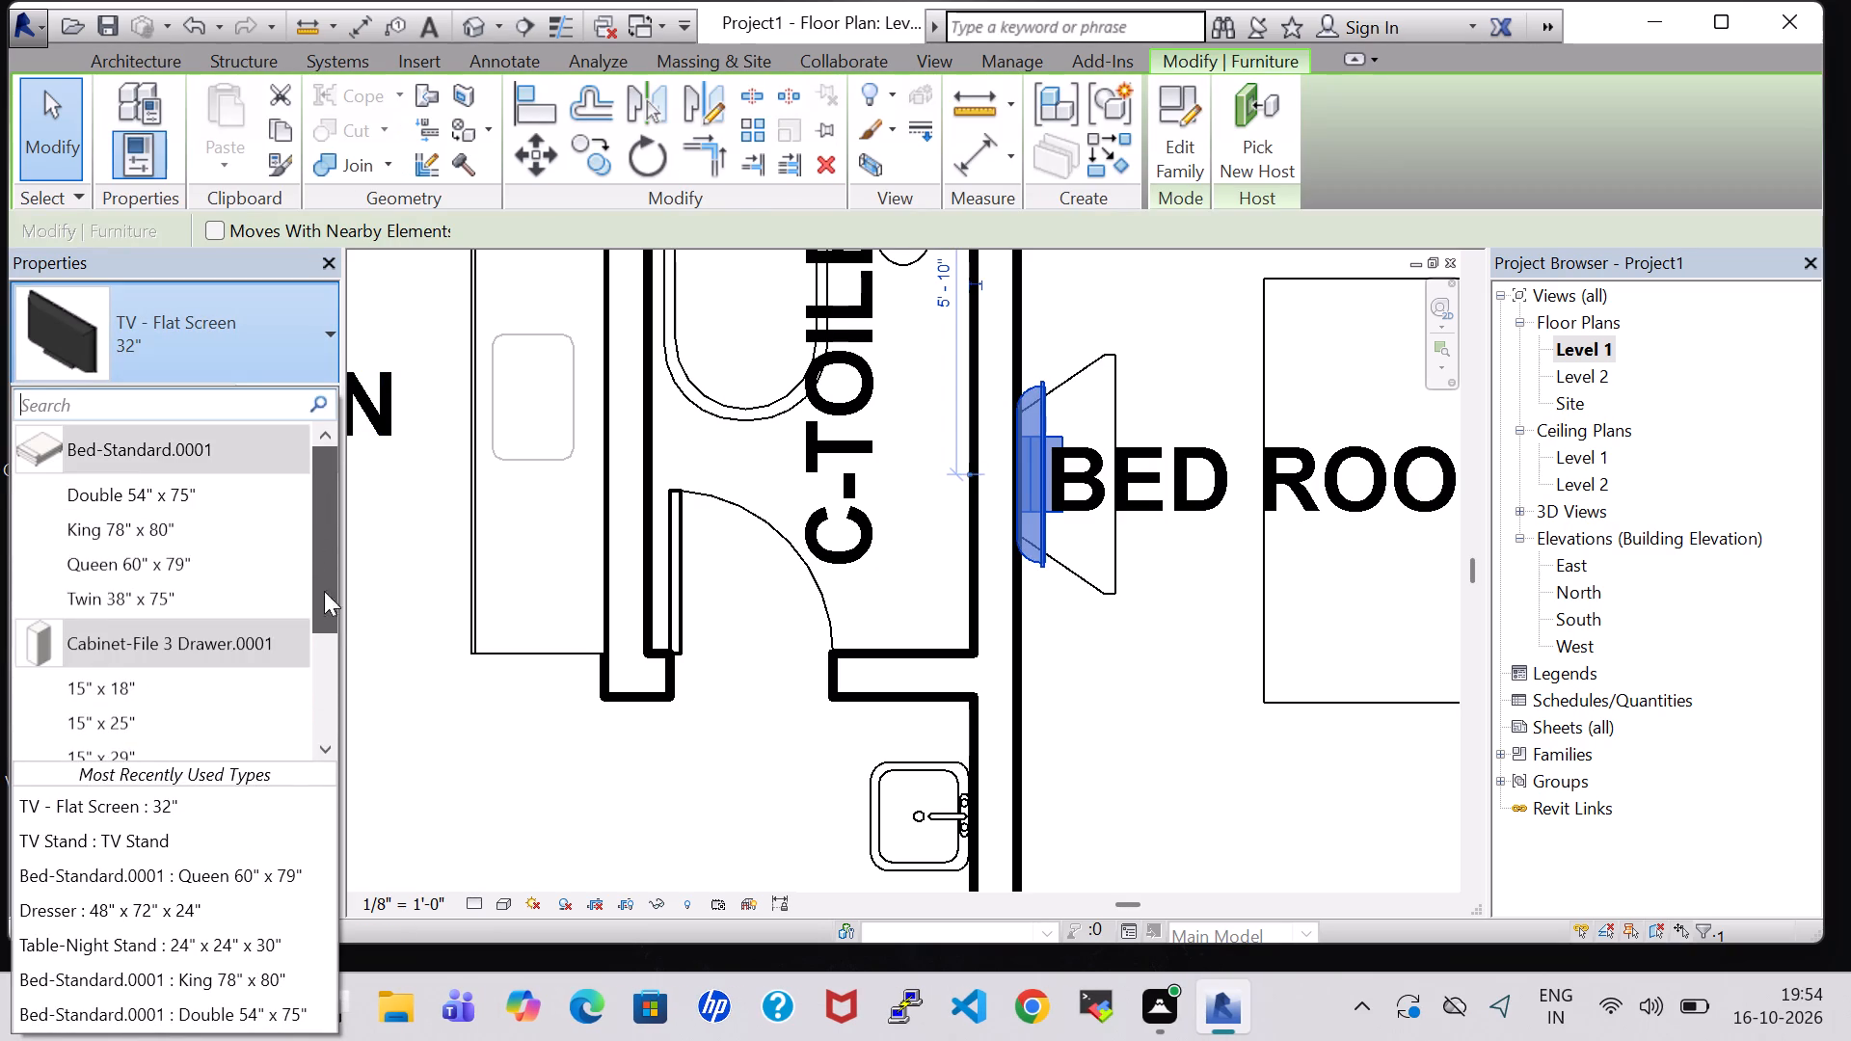
drag(324, 591, 320, 641)
click(1177, 737)
click(1031, 397)
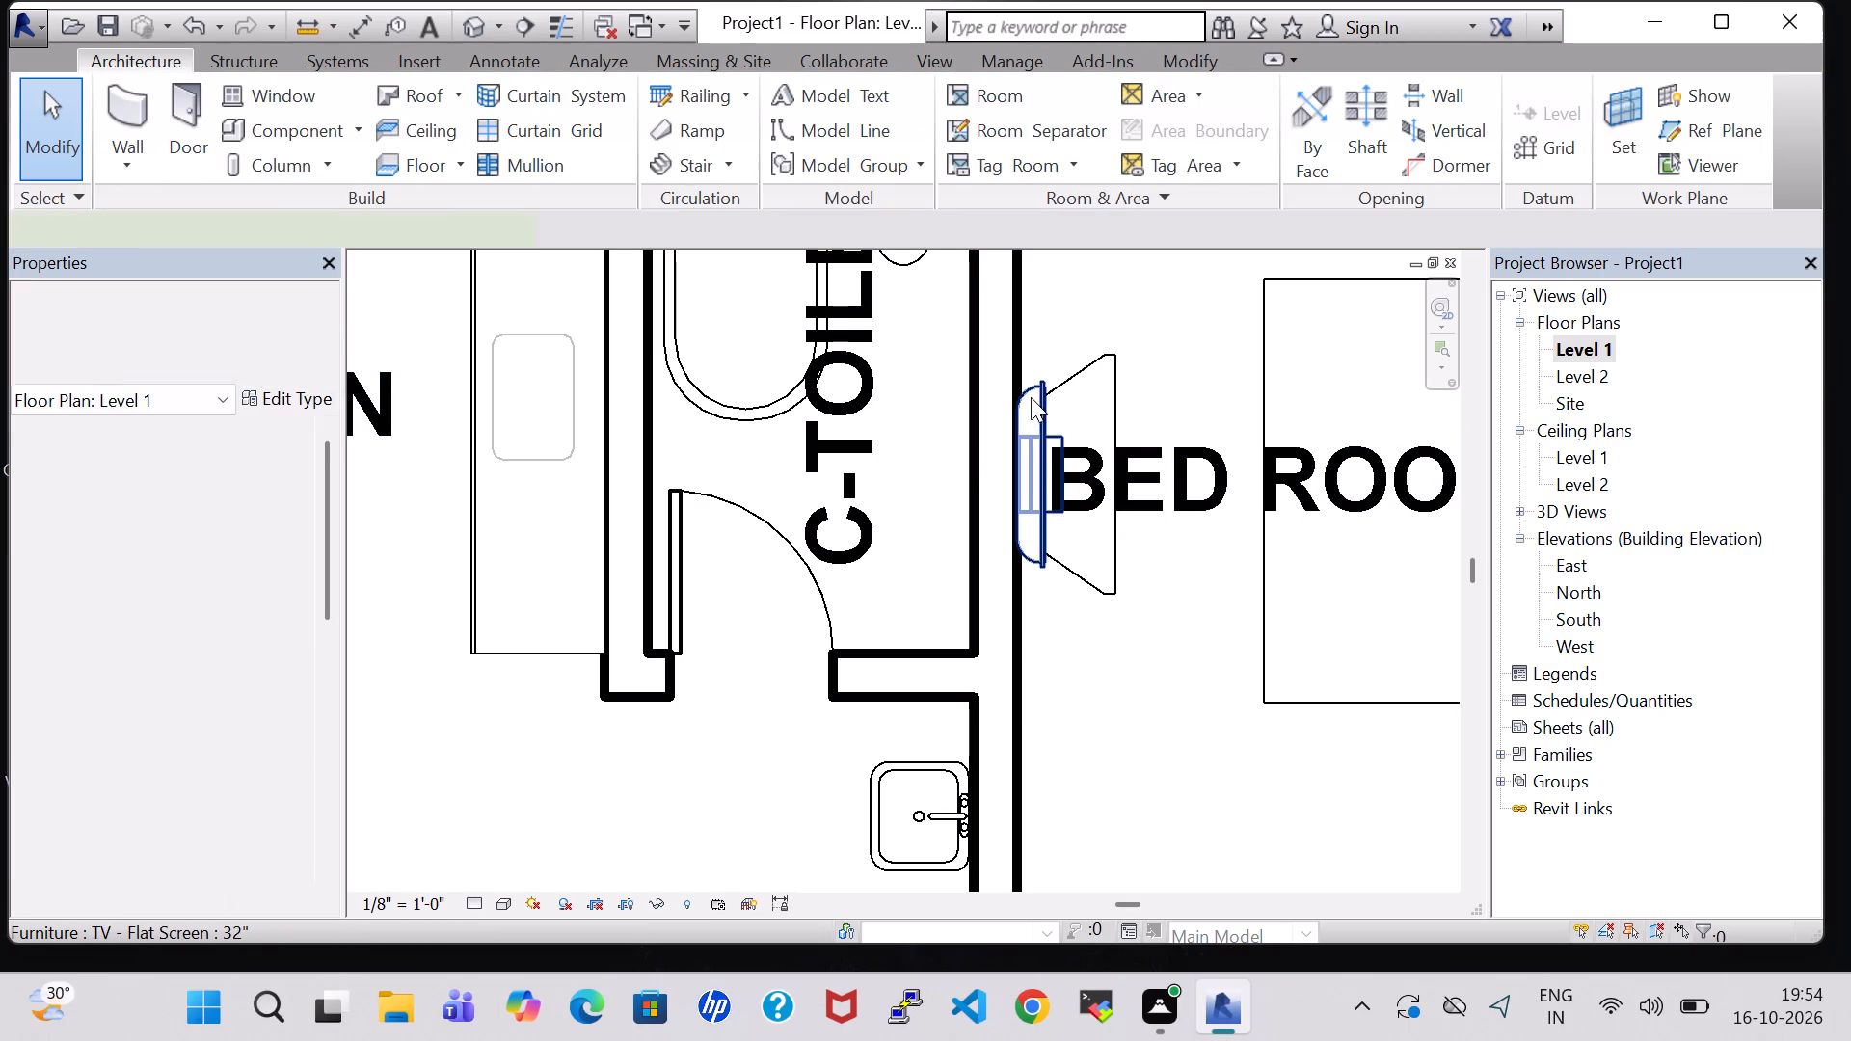
click(233, 344)
scroll(246, 641, down, 3)
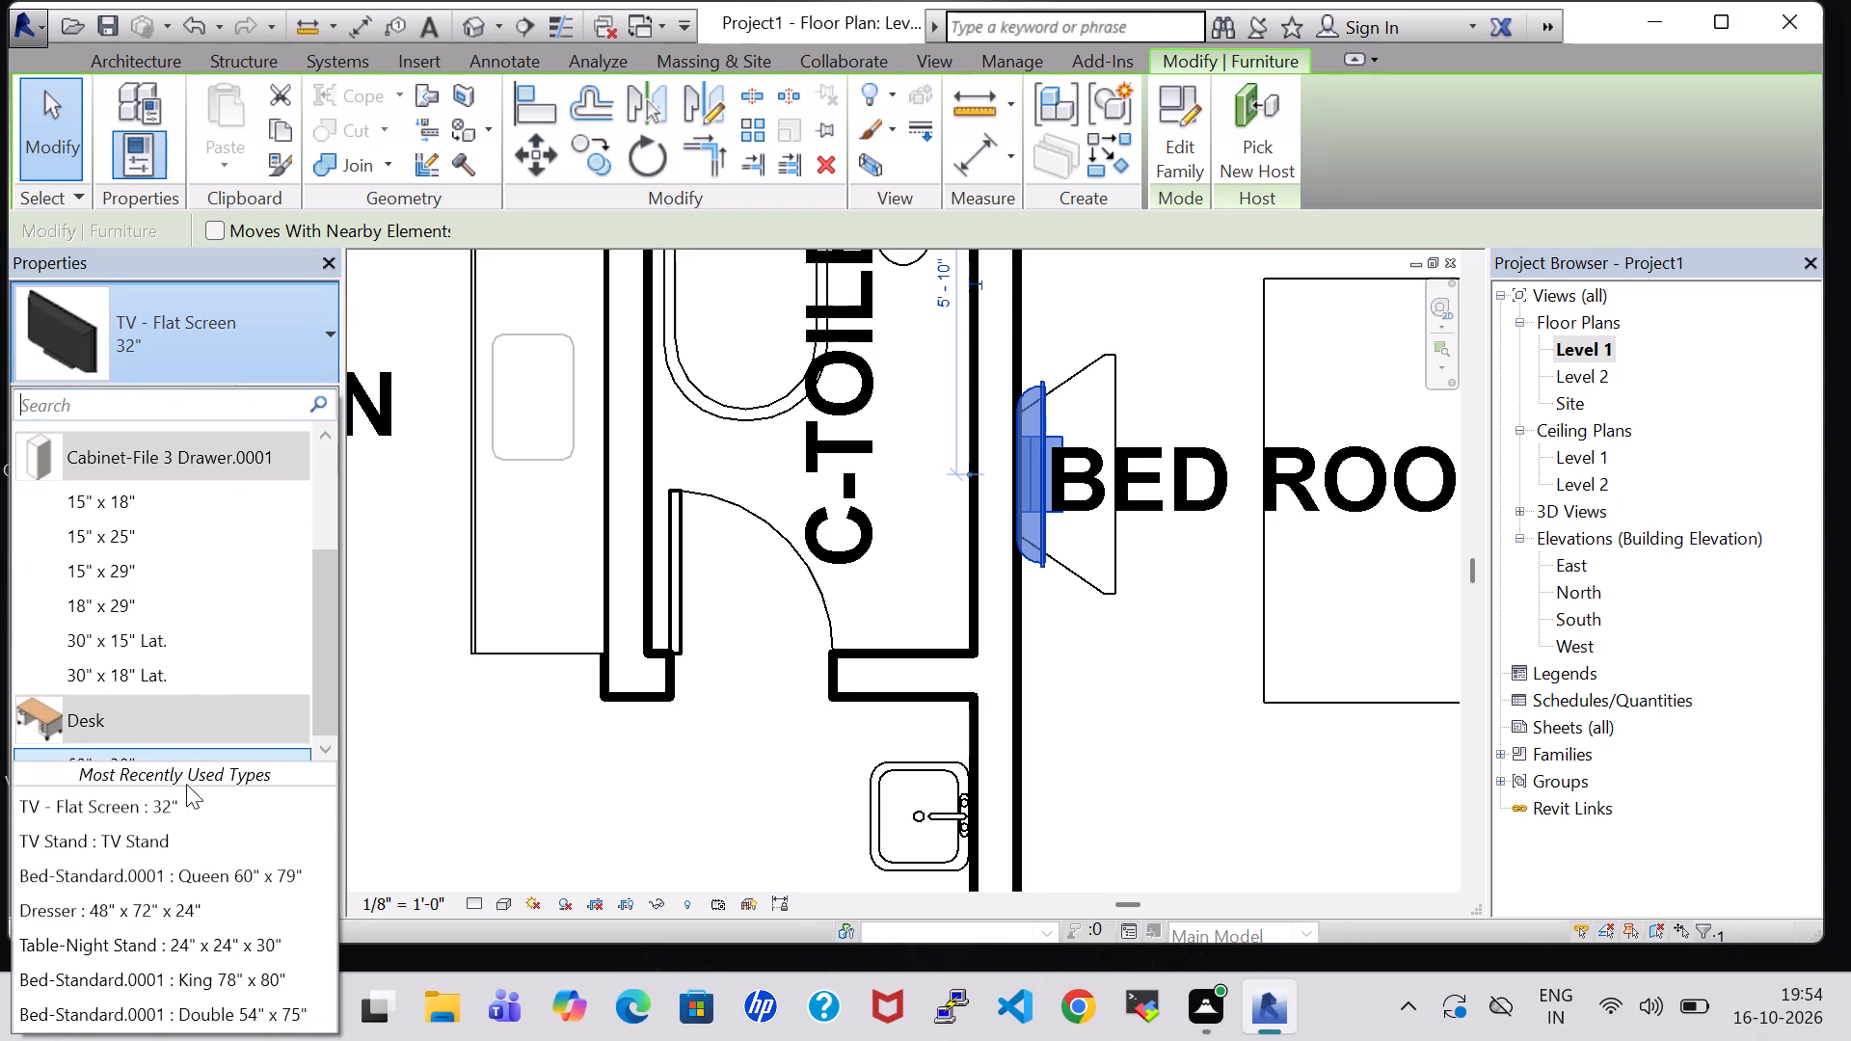
click(174, 812)
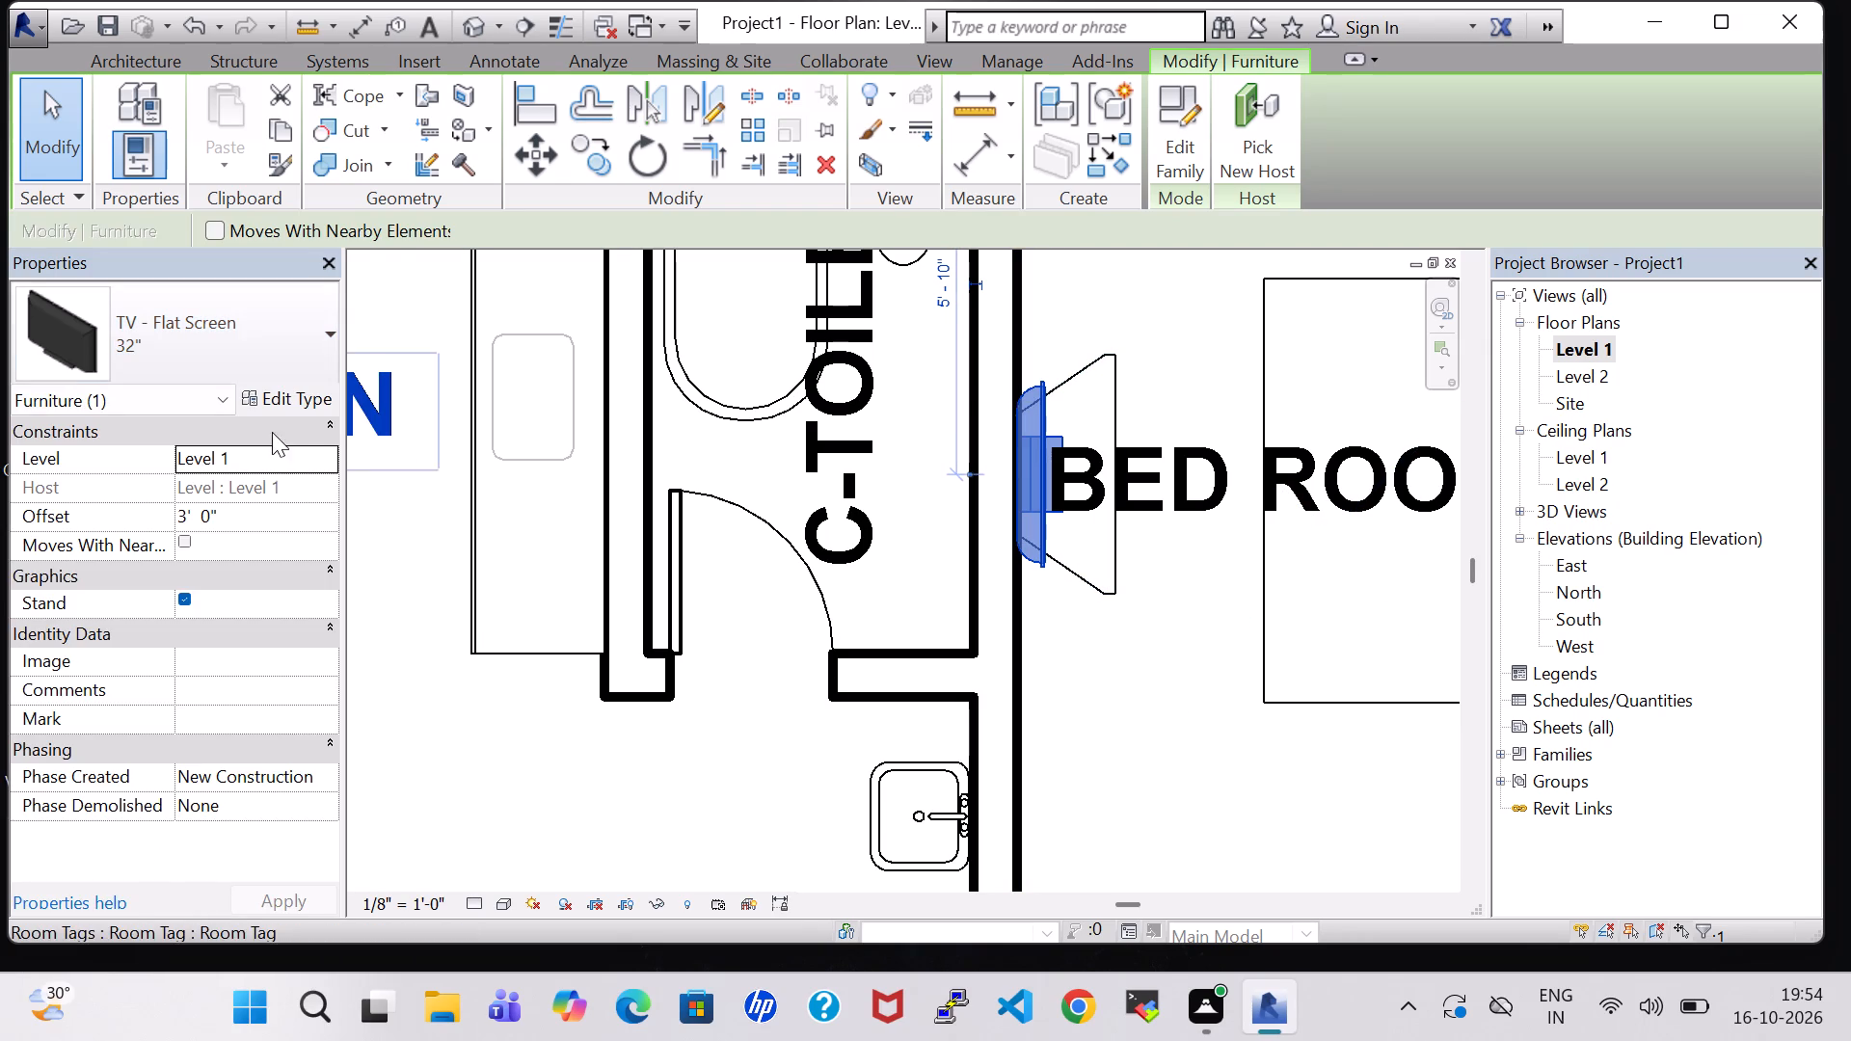
Open the 3D view without saving the project and examine the TVs and stands in both bedrooms from several angles.
click(480, 17)
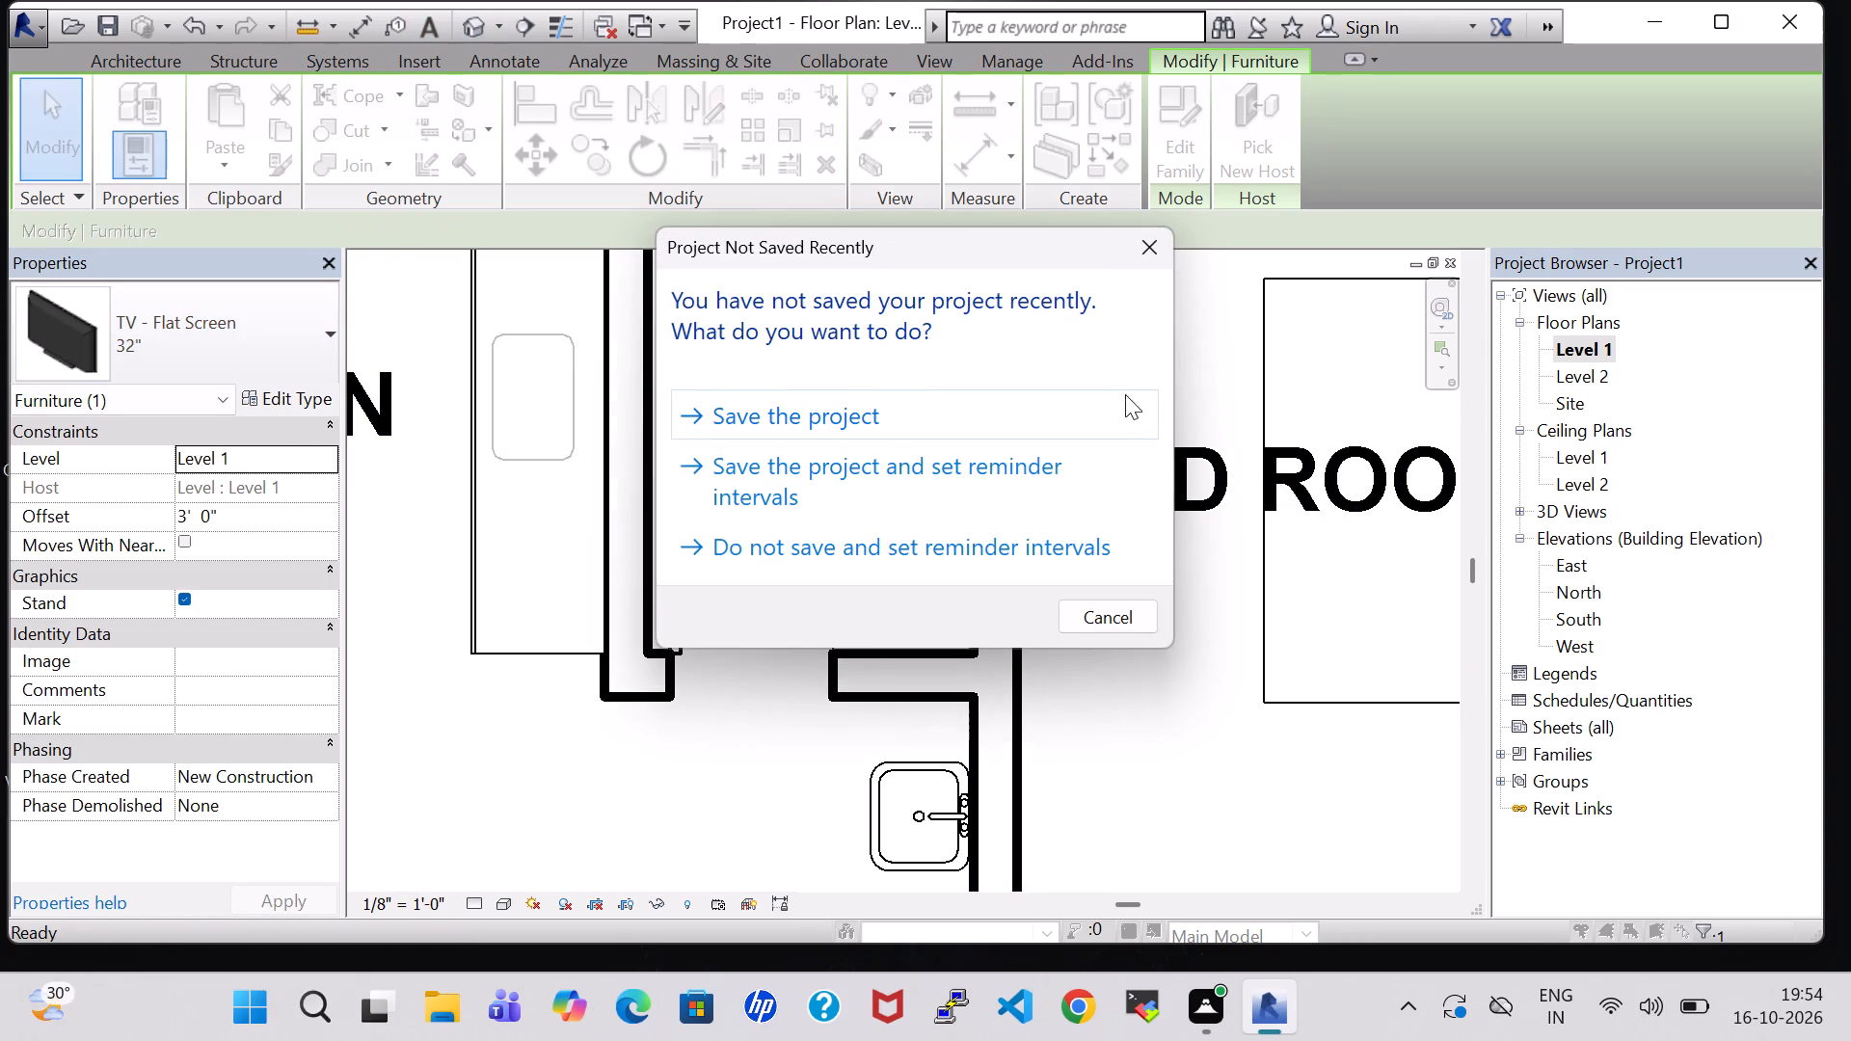
click(1161, 239)
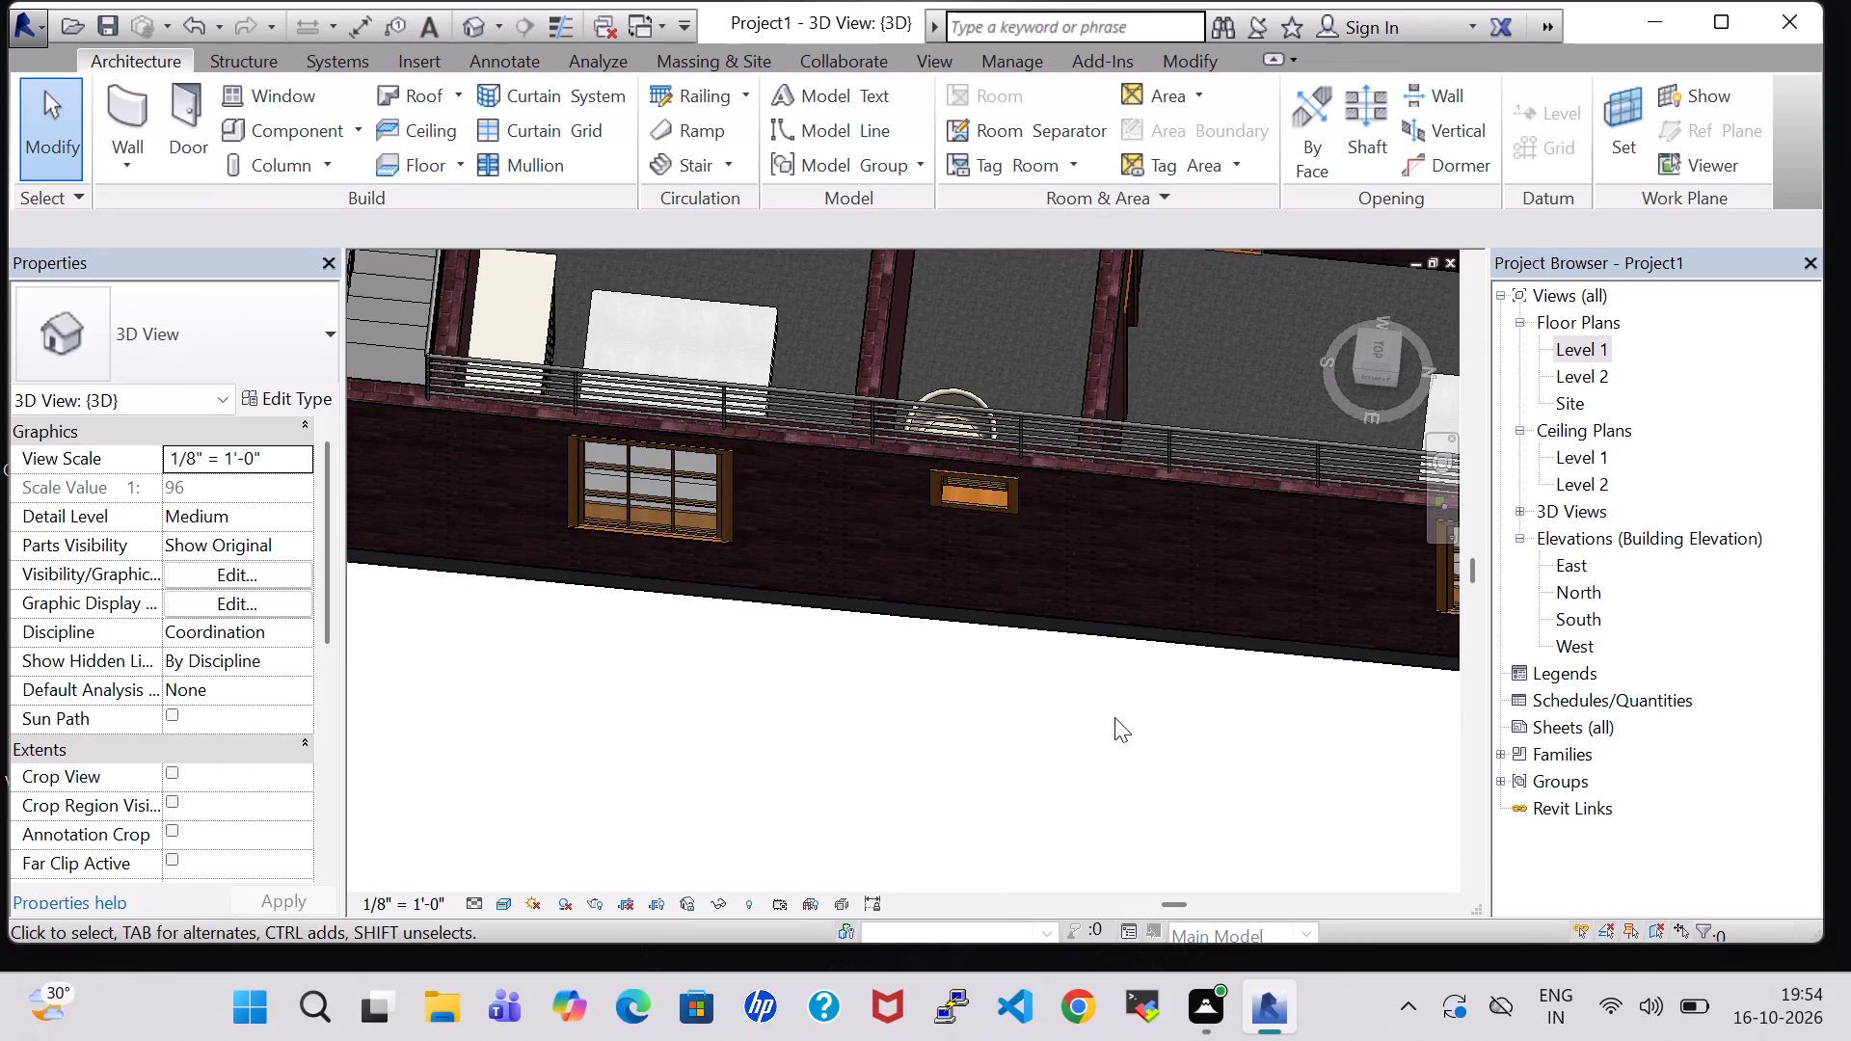
shift+middle_drag(1114, 717, 1140, 582)
middle_drag(1148, 523, 1017, 710)
scroll(1017, 710, down, 1)
middle_drag(1017, 710, 992, 715)
shift+middle_drag(1197, 479, 1147, 579)
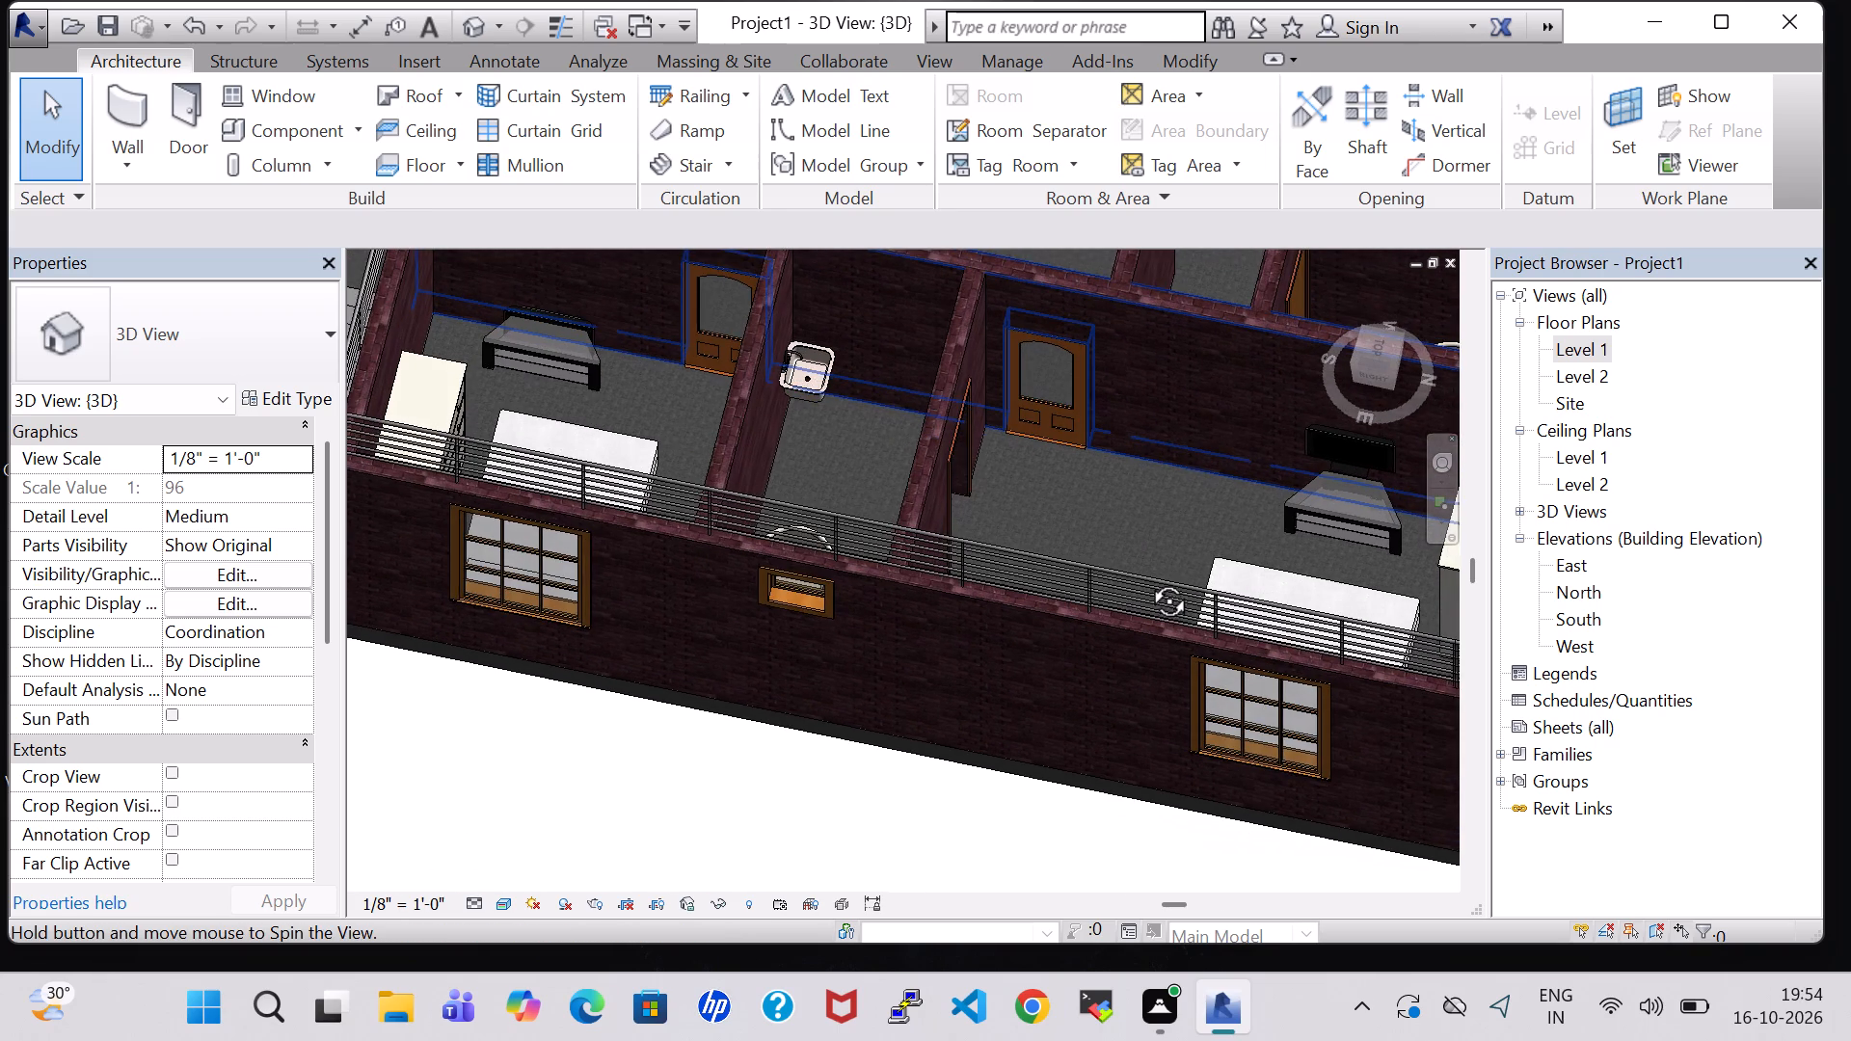
shift+middle_drag(1147, 579, 1148, 574)
shift+middle_drag(1148, 574, 1160, 750)
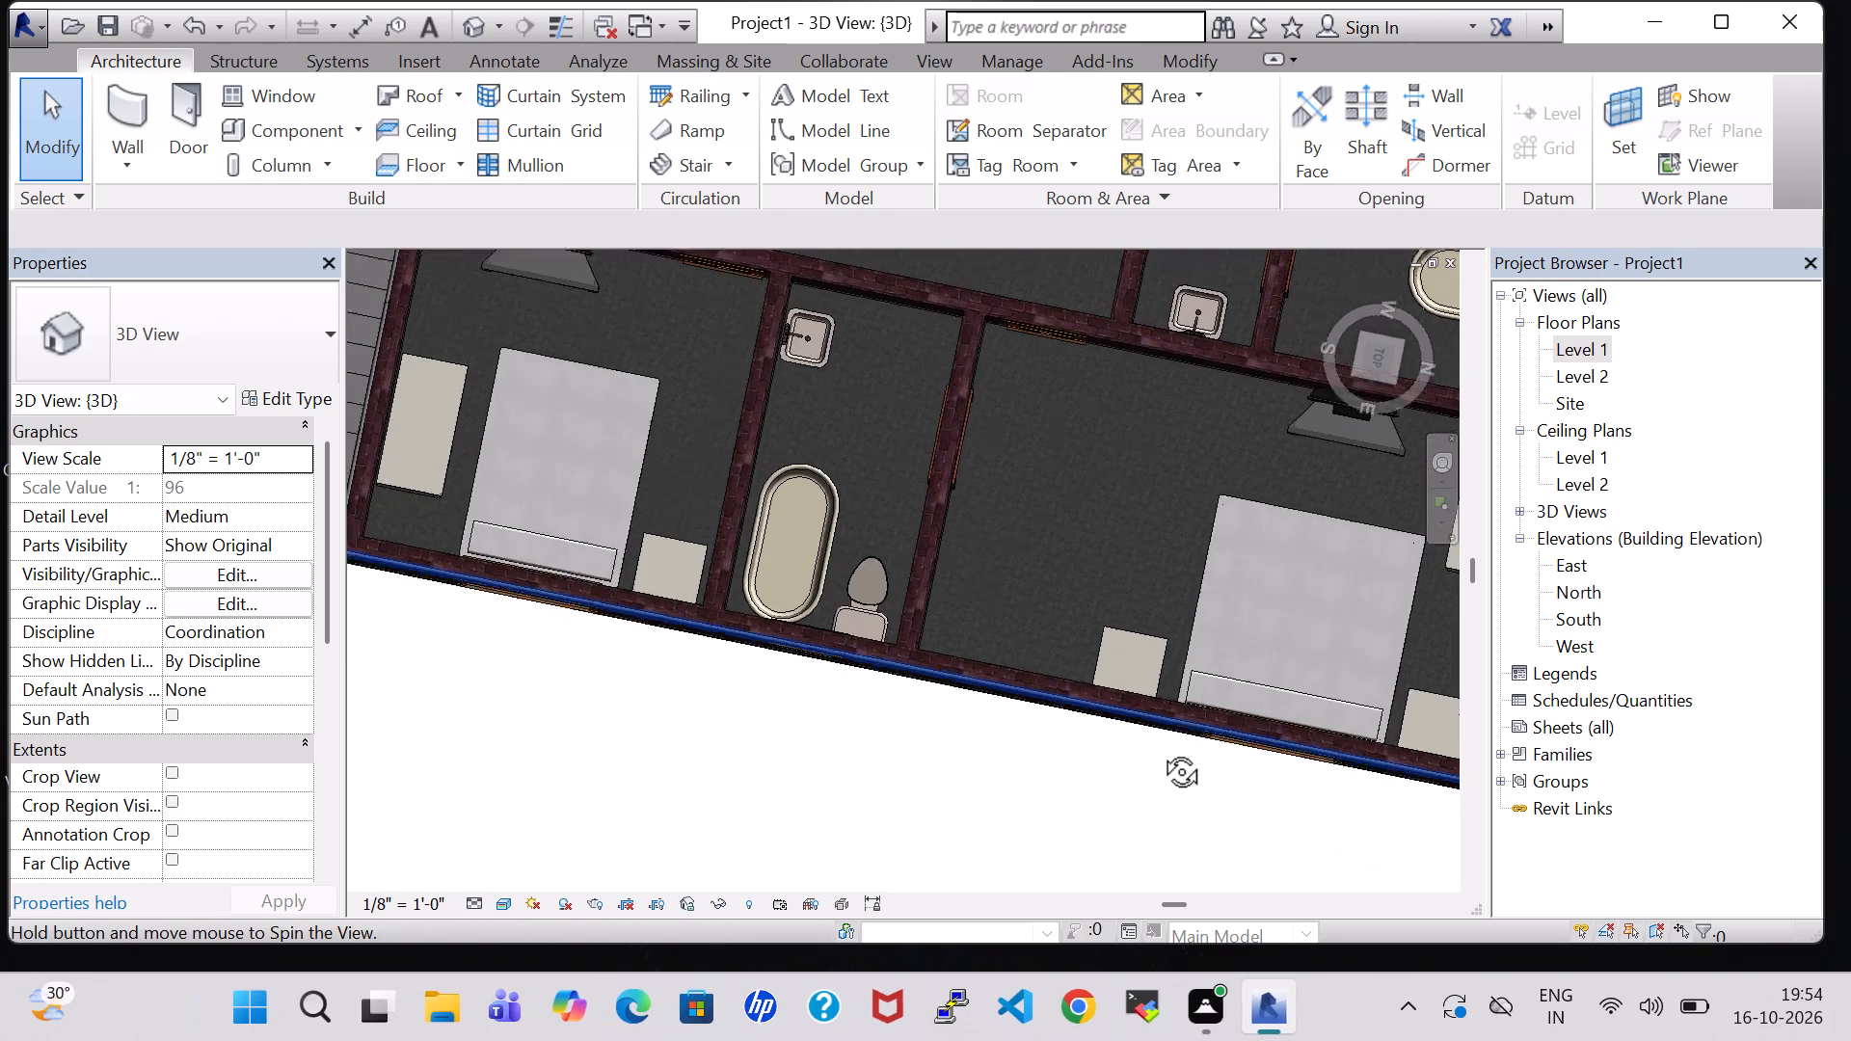
shift+middle_drag(1160, 750, 1167, 747)
middle_click(1115, 583)
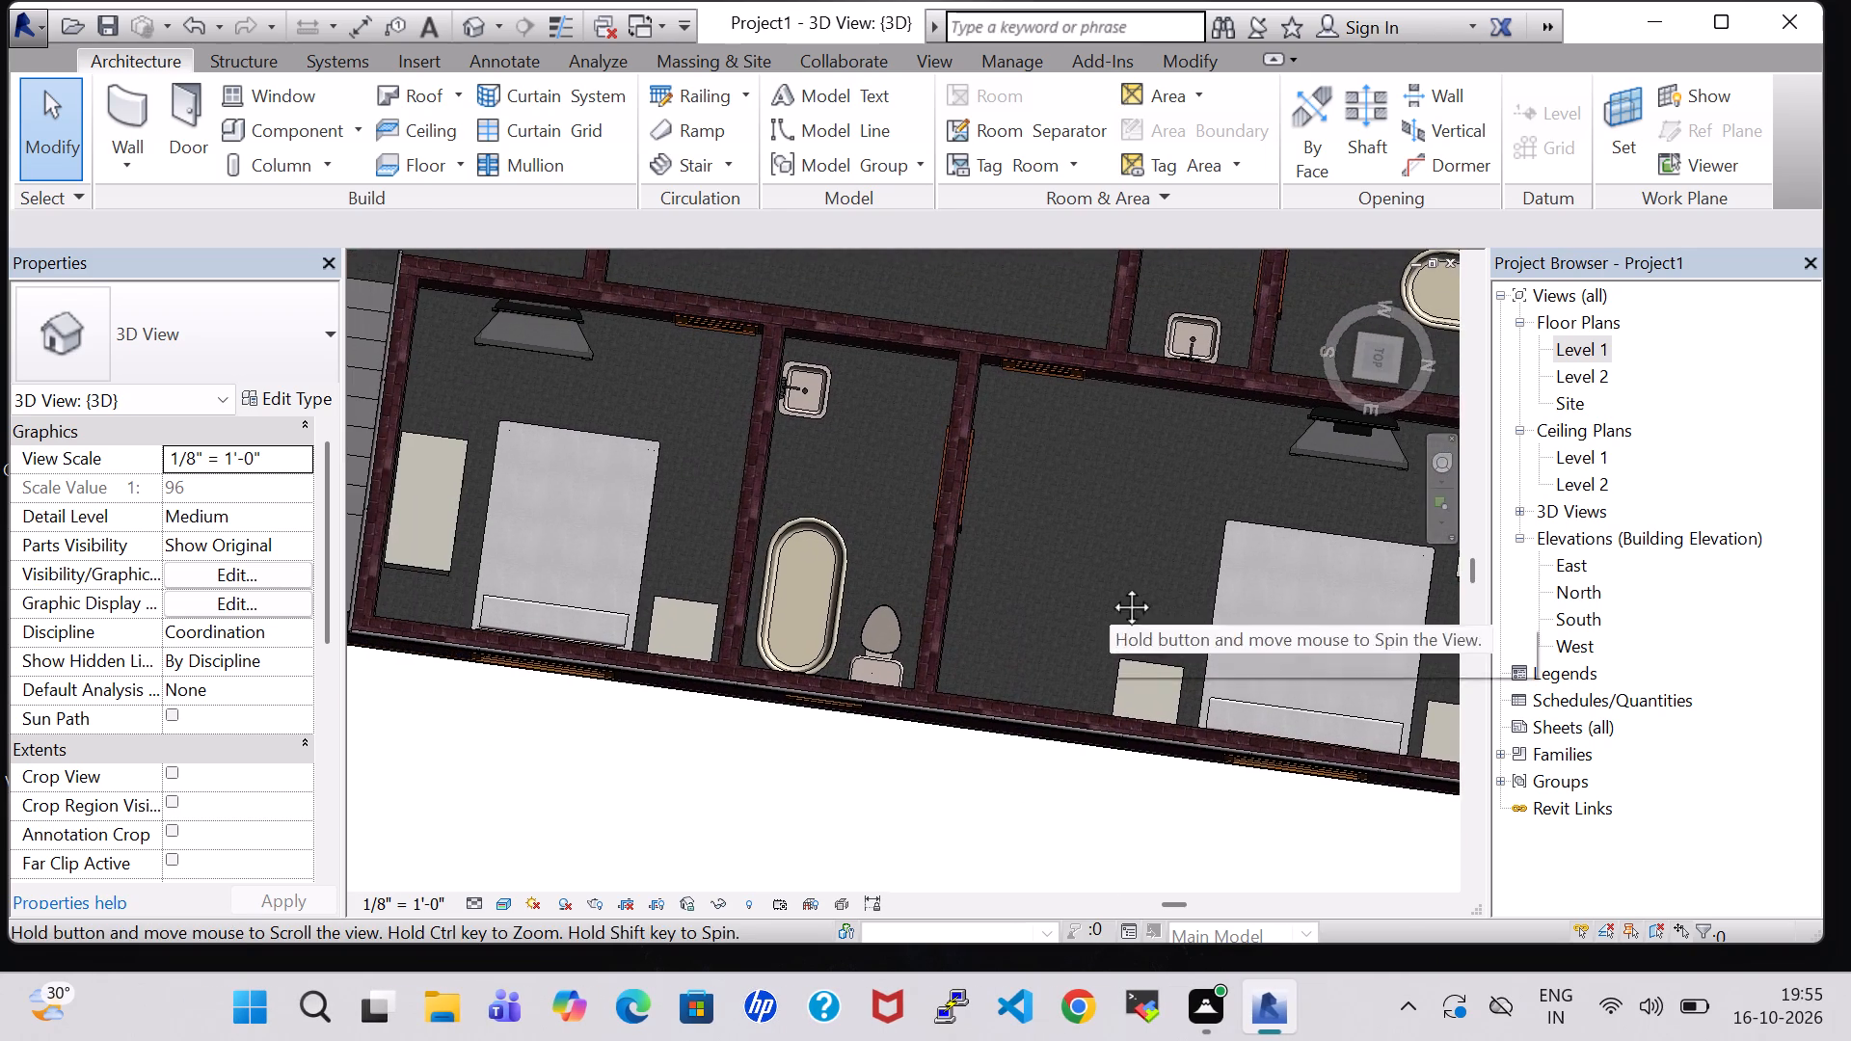
Delete the 48" x 72" x 24" dresser standing beside the bed along the staircase wall in BED ROOM 2.
middle_drag(1026, 561, 1376, 576)
shift+middle_drag(1055, 500, 1060, 403)
shift+middle_drag(1043, 549, 1043, 543)
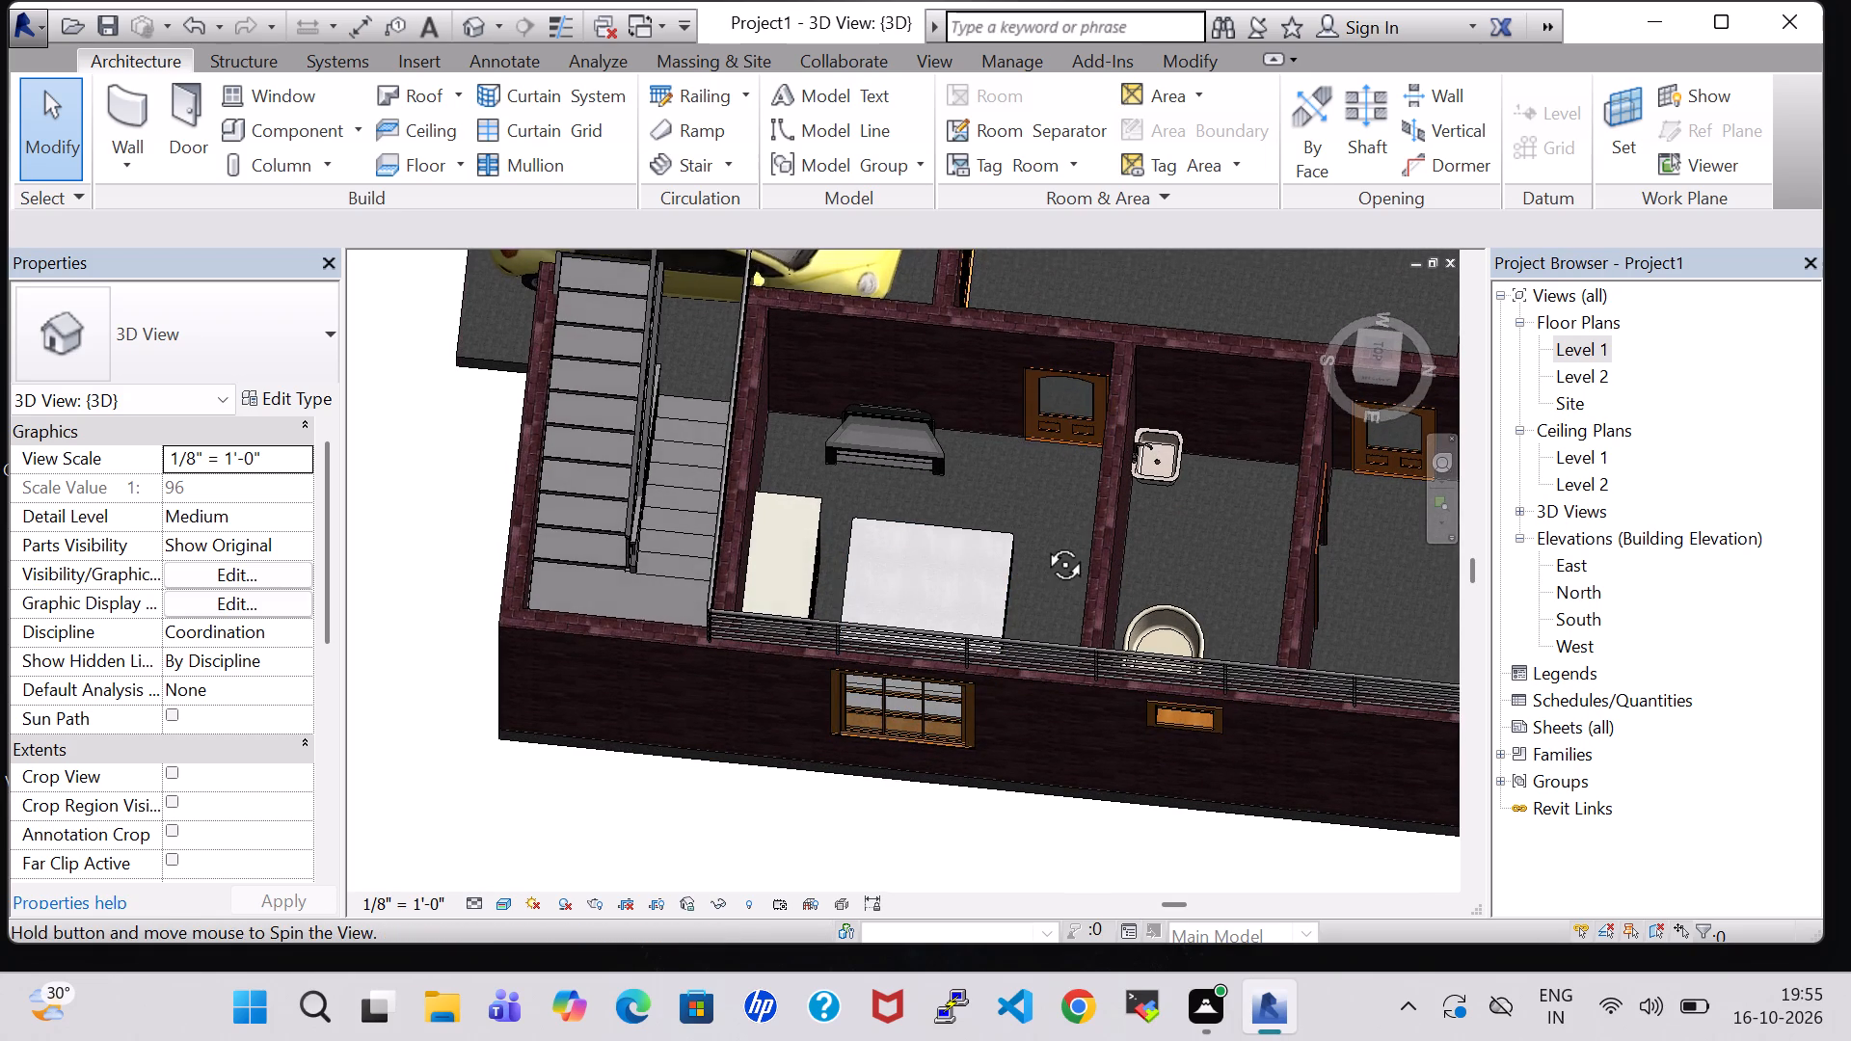
shift+middle_drag(1043, 543, 1055, 640)
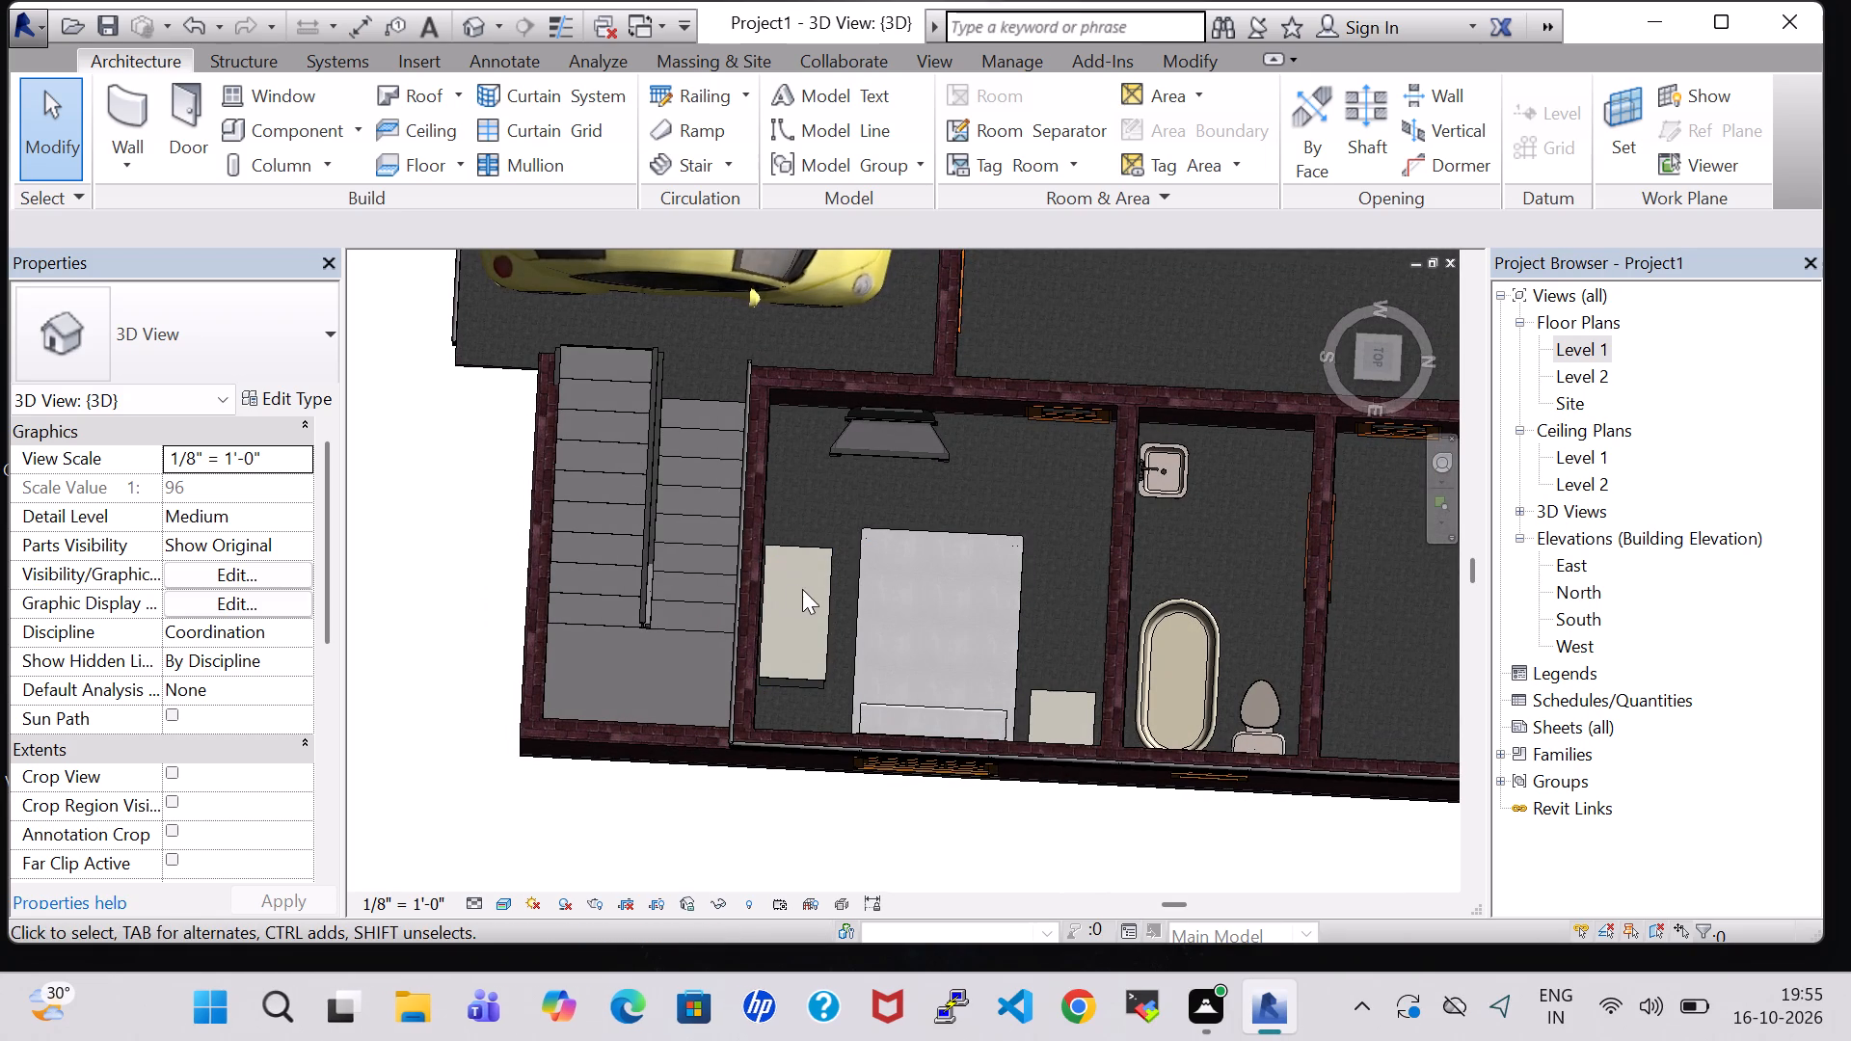
click(802, 552)
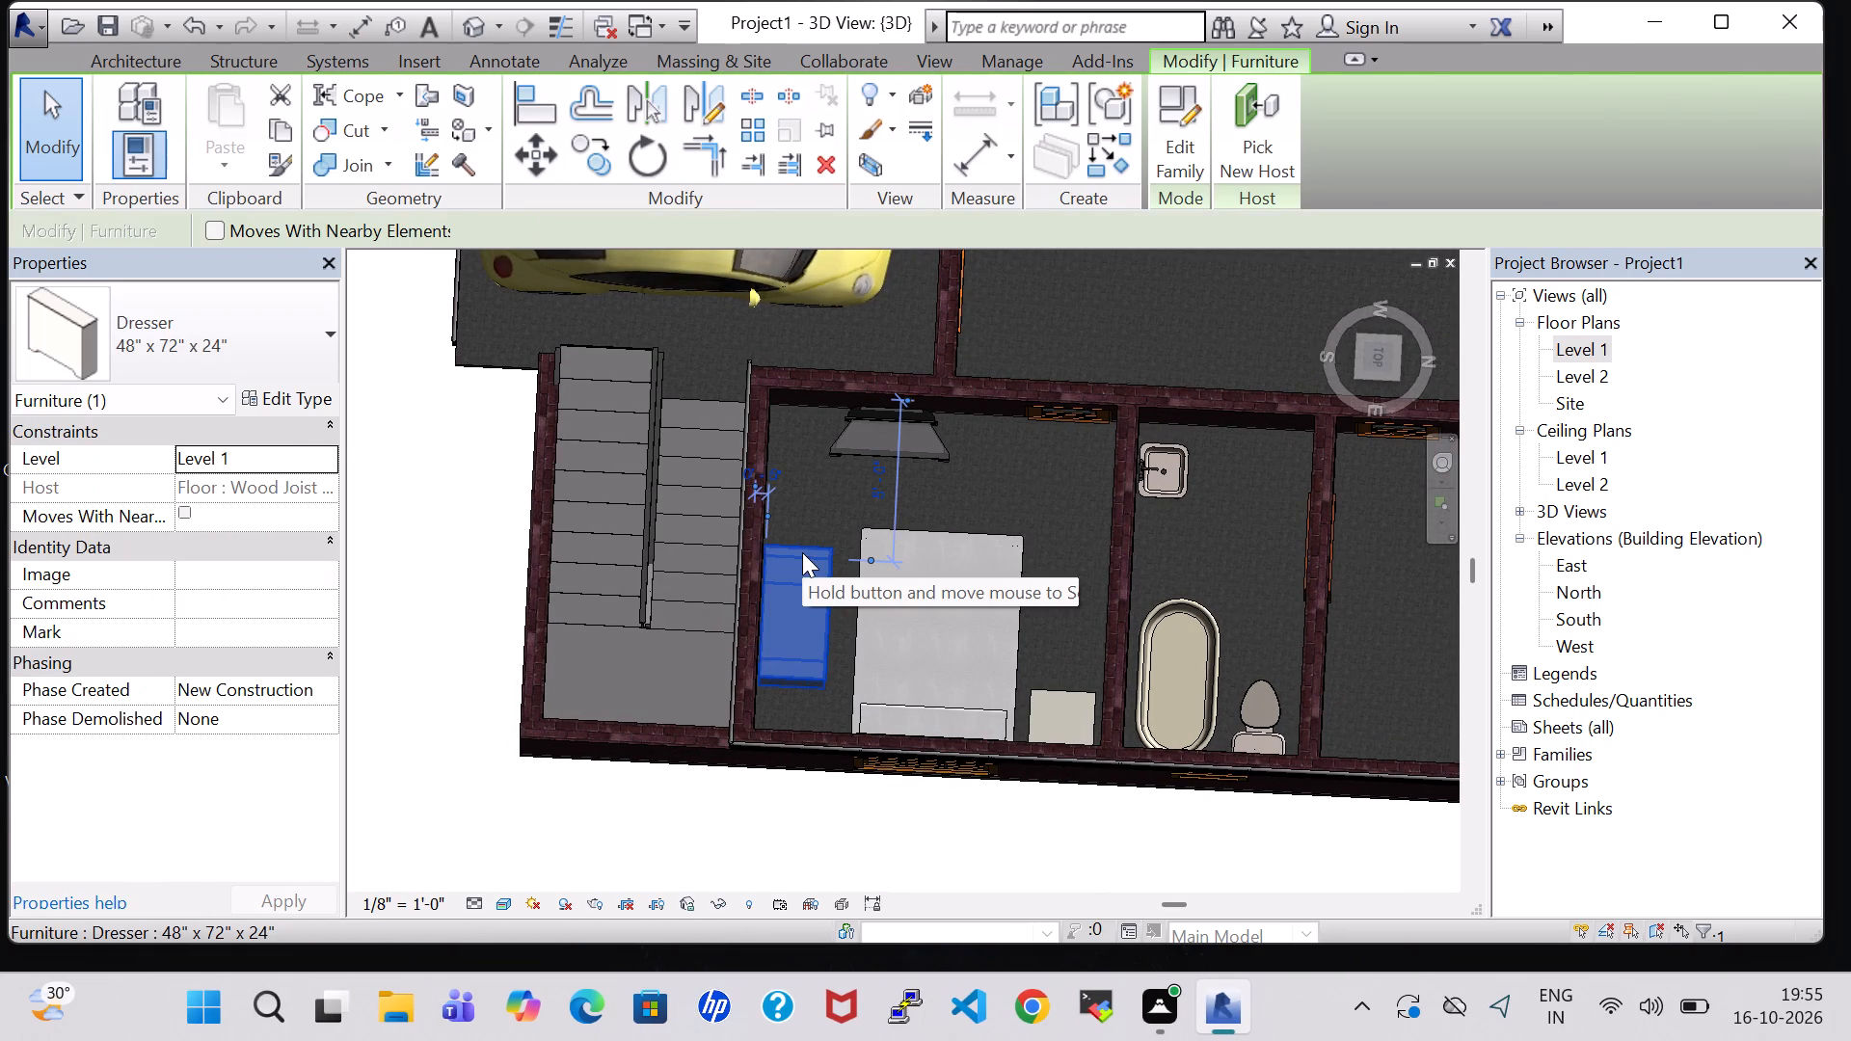
key(Delete)
In the Level 1 floor plan, move the BED ROOM 2 night stand to the staircase side of the bed, slightly off both walls.
click(1066, 698)
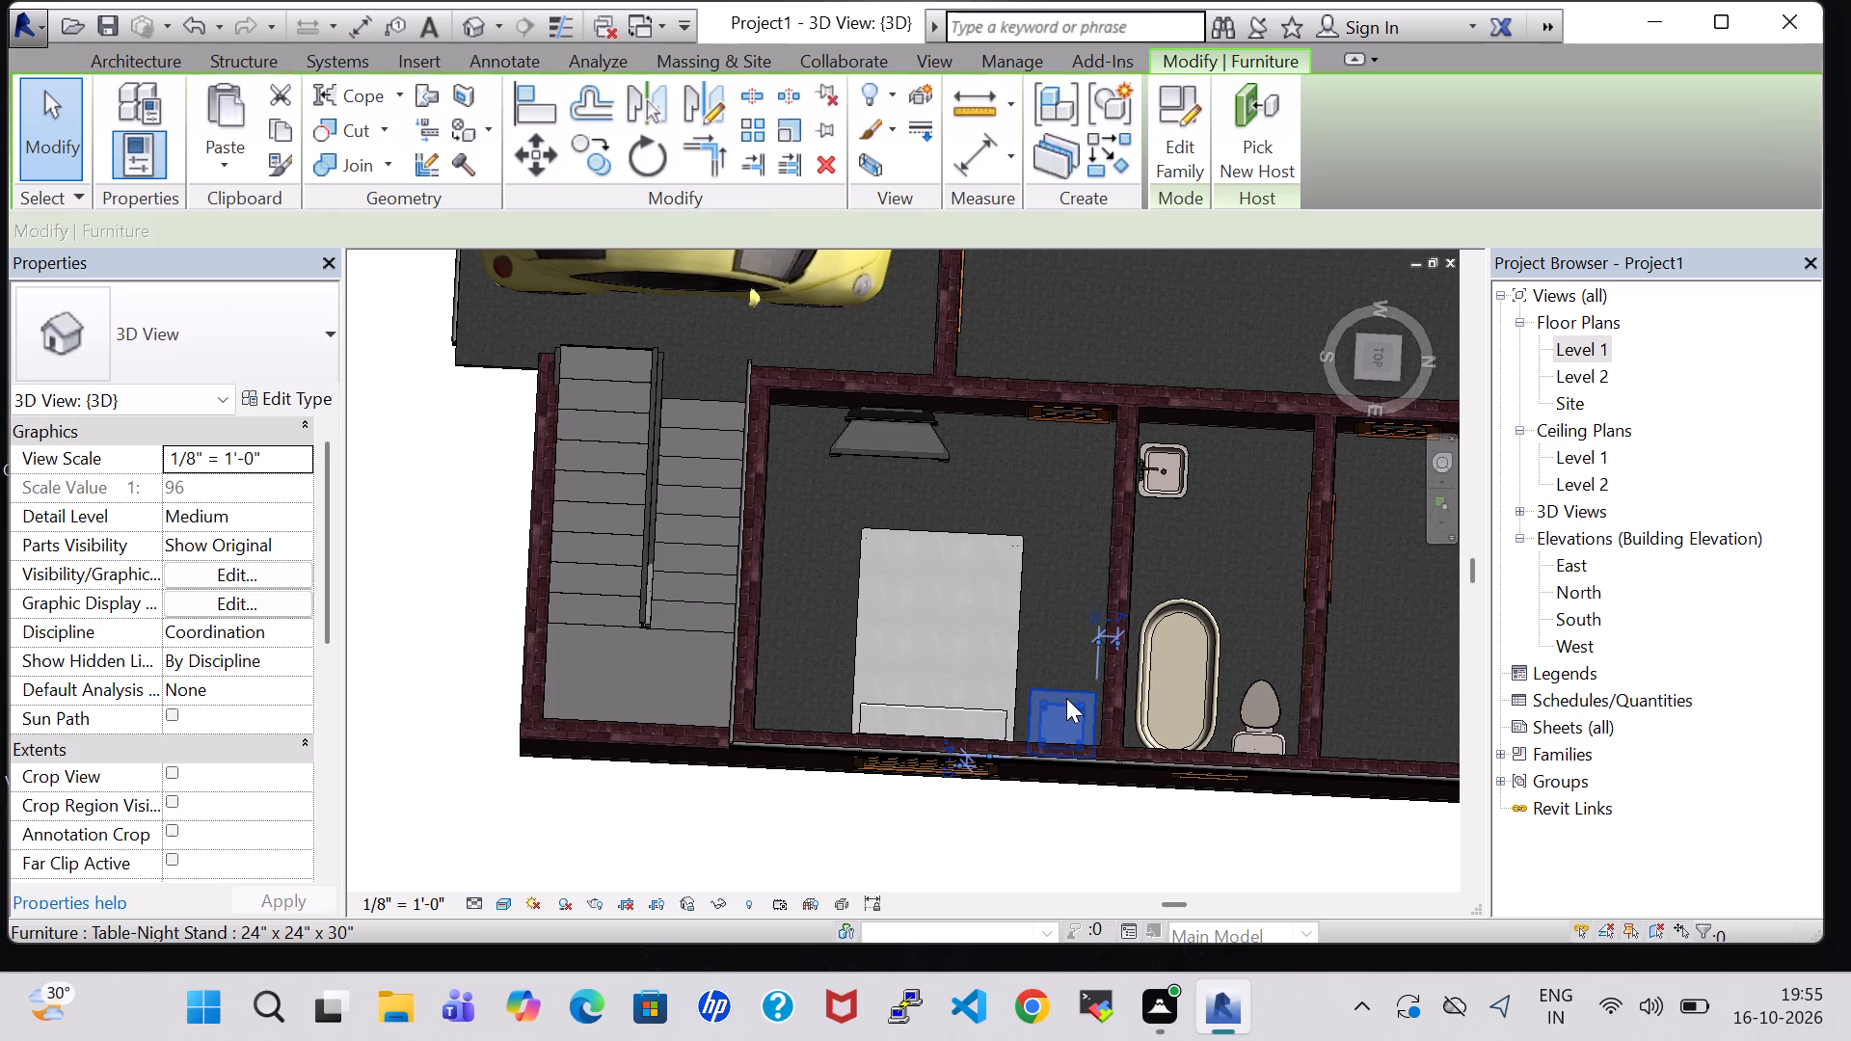
double_click(1578, 337)
scroll(1136, 649, down, 2)
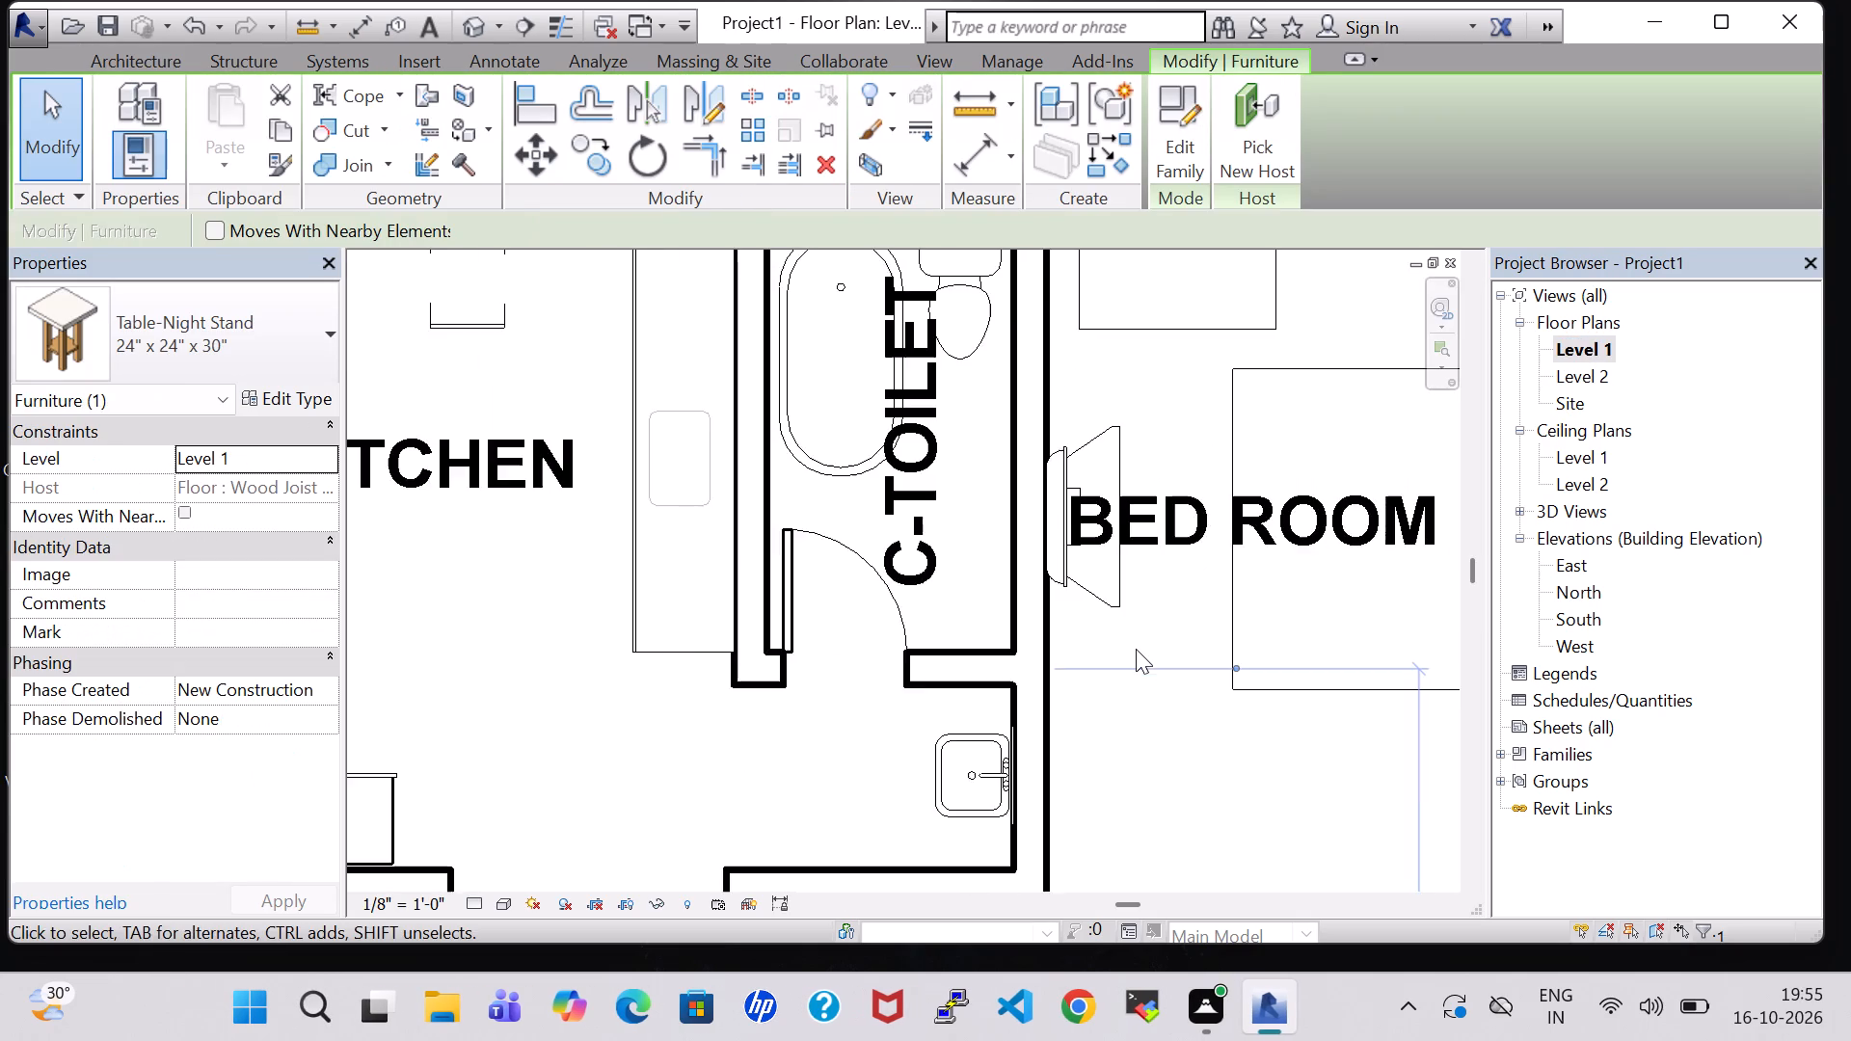
scroll(1136, 649, down, 2)
middle_drag(1232, 809, 826, 527)
scroll(827, 520, down, 2)
middle_drag(1084, 659, 1057, 414)
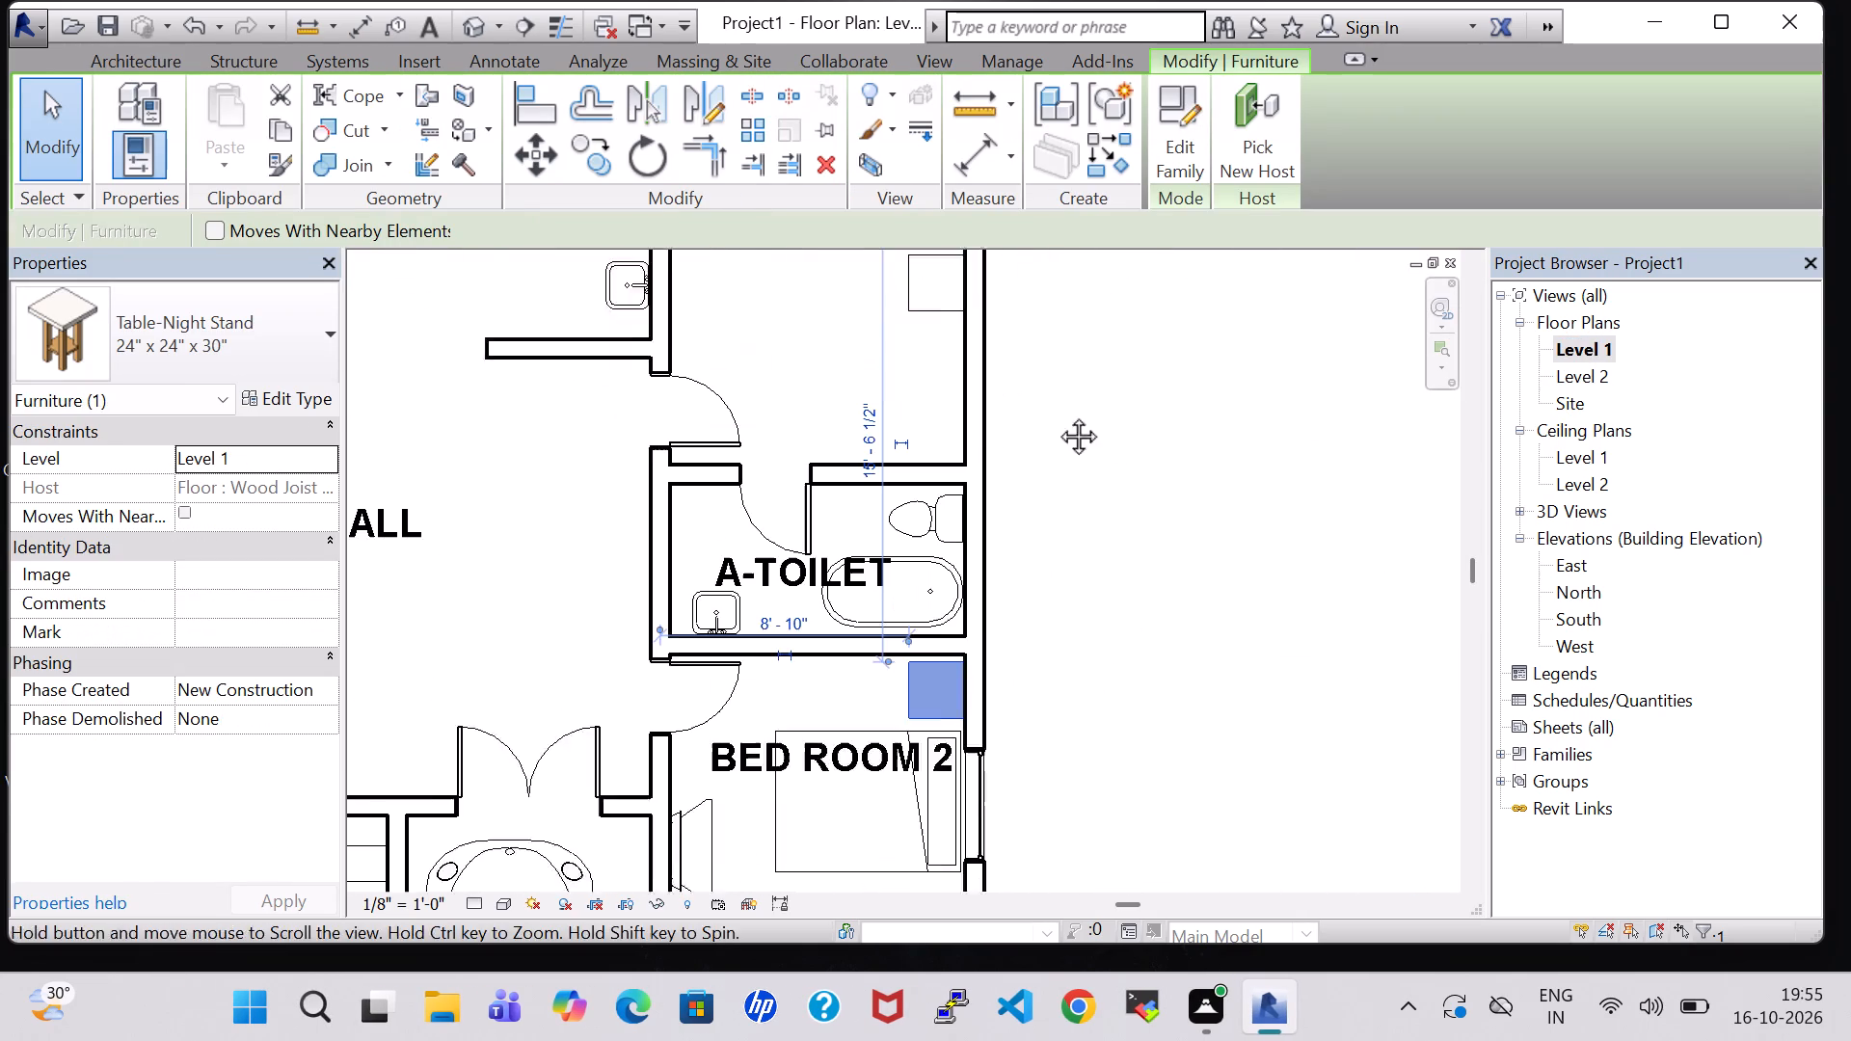
middle_drag(1057, 414, 1074, 355)
drag(970, 584, 958, 818)
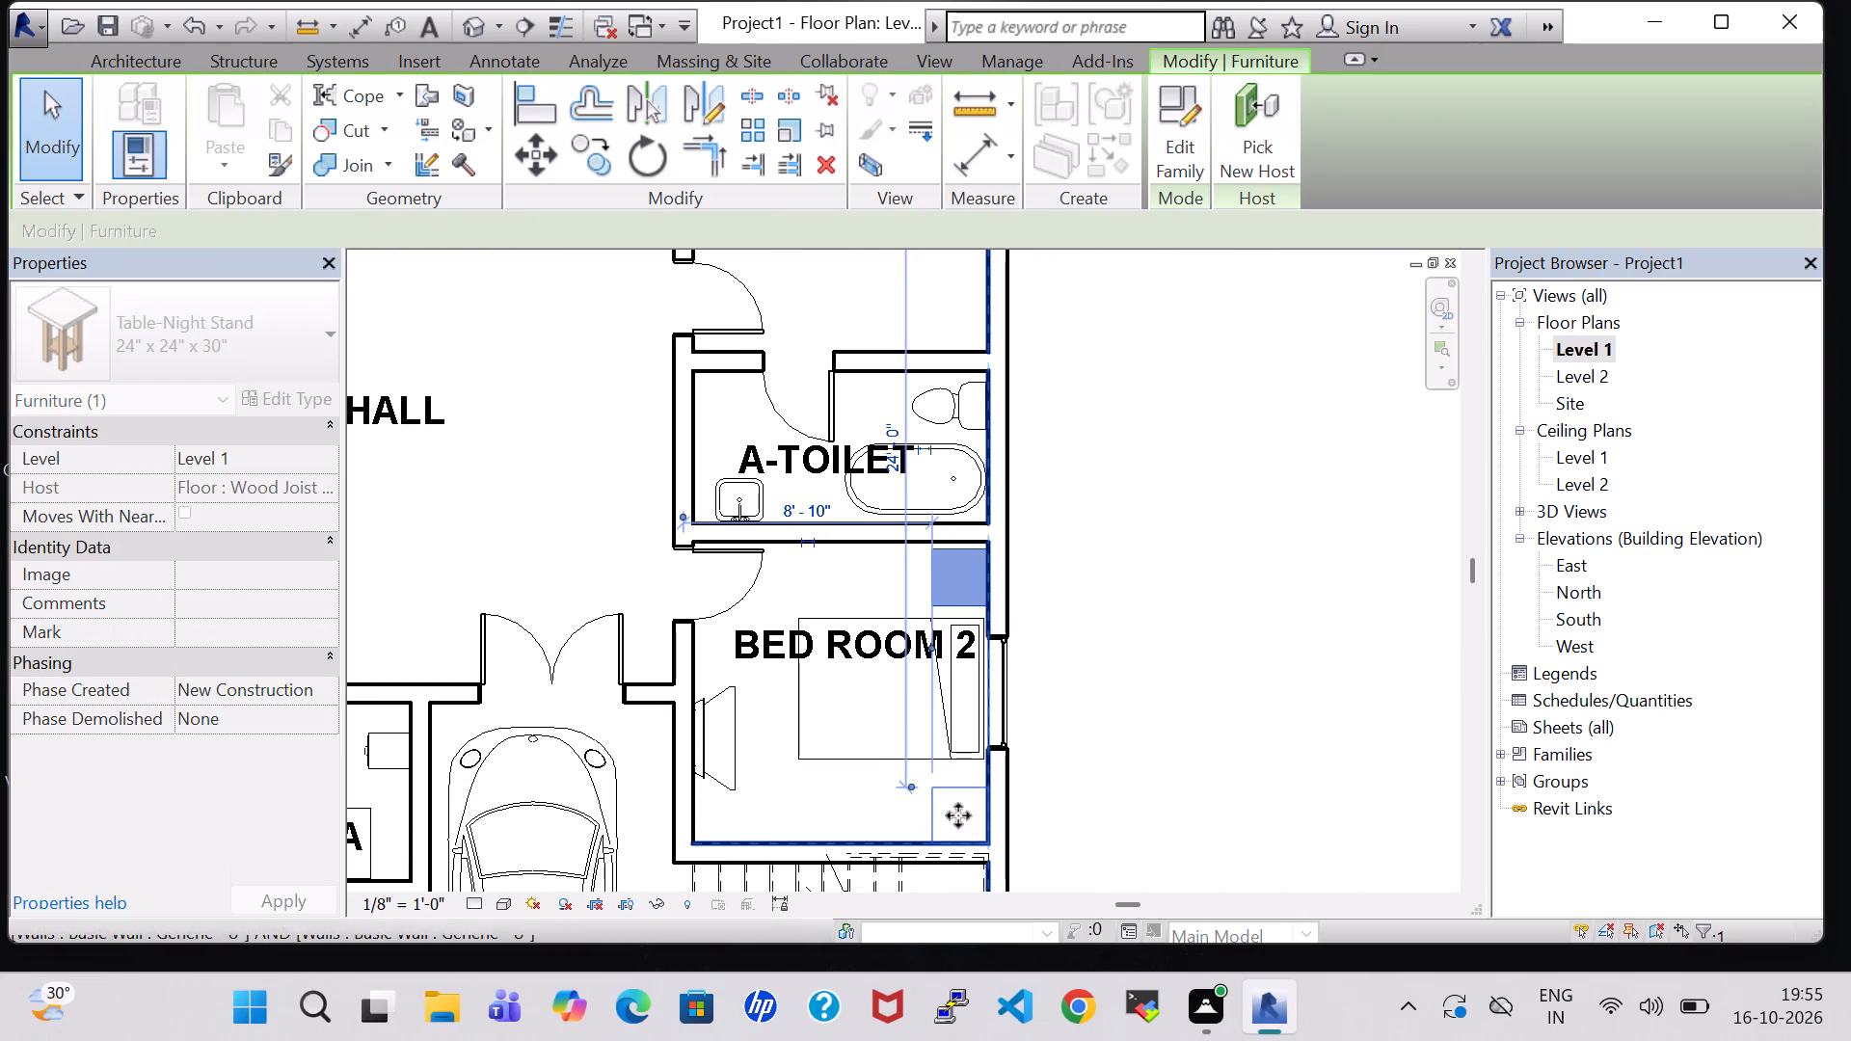
key(Escape)
key(Escape)
click(948, 788)
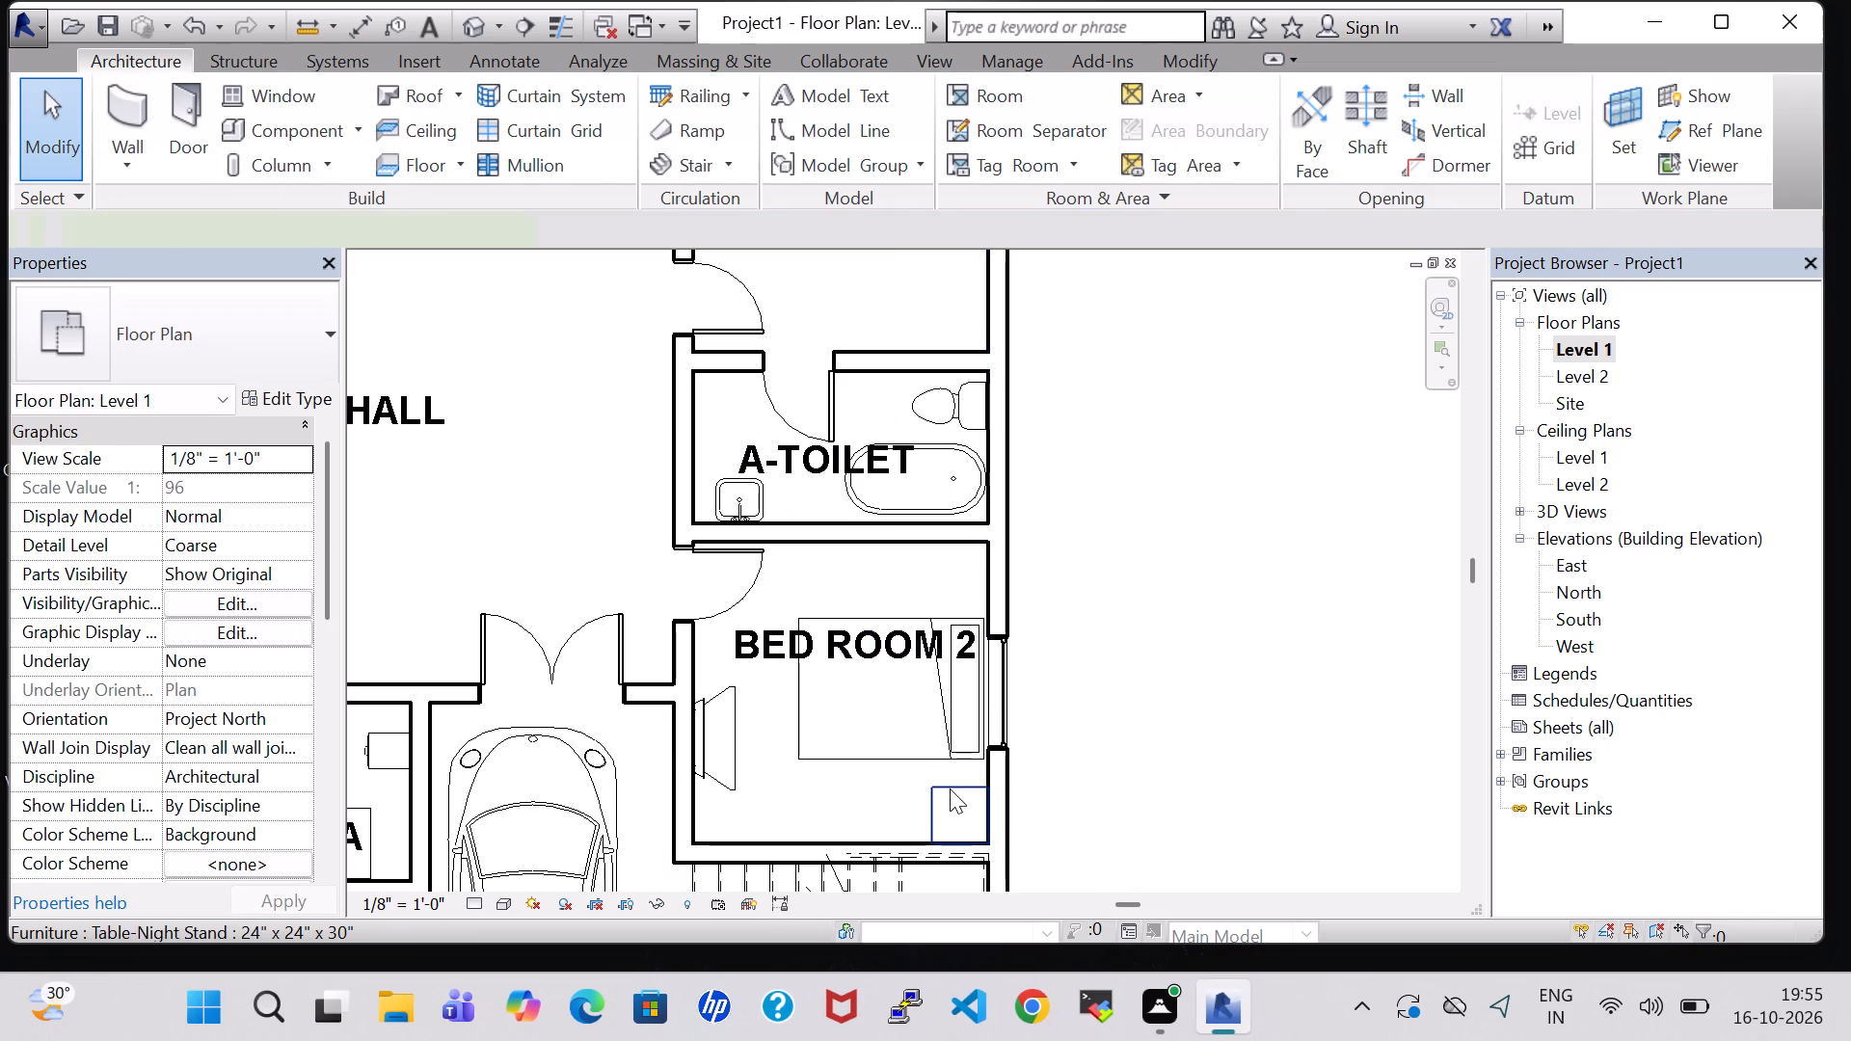
key(Up)
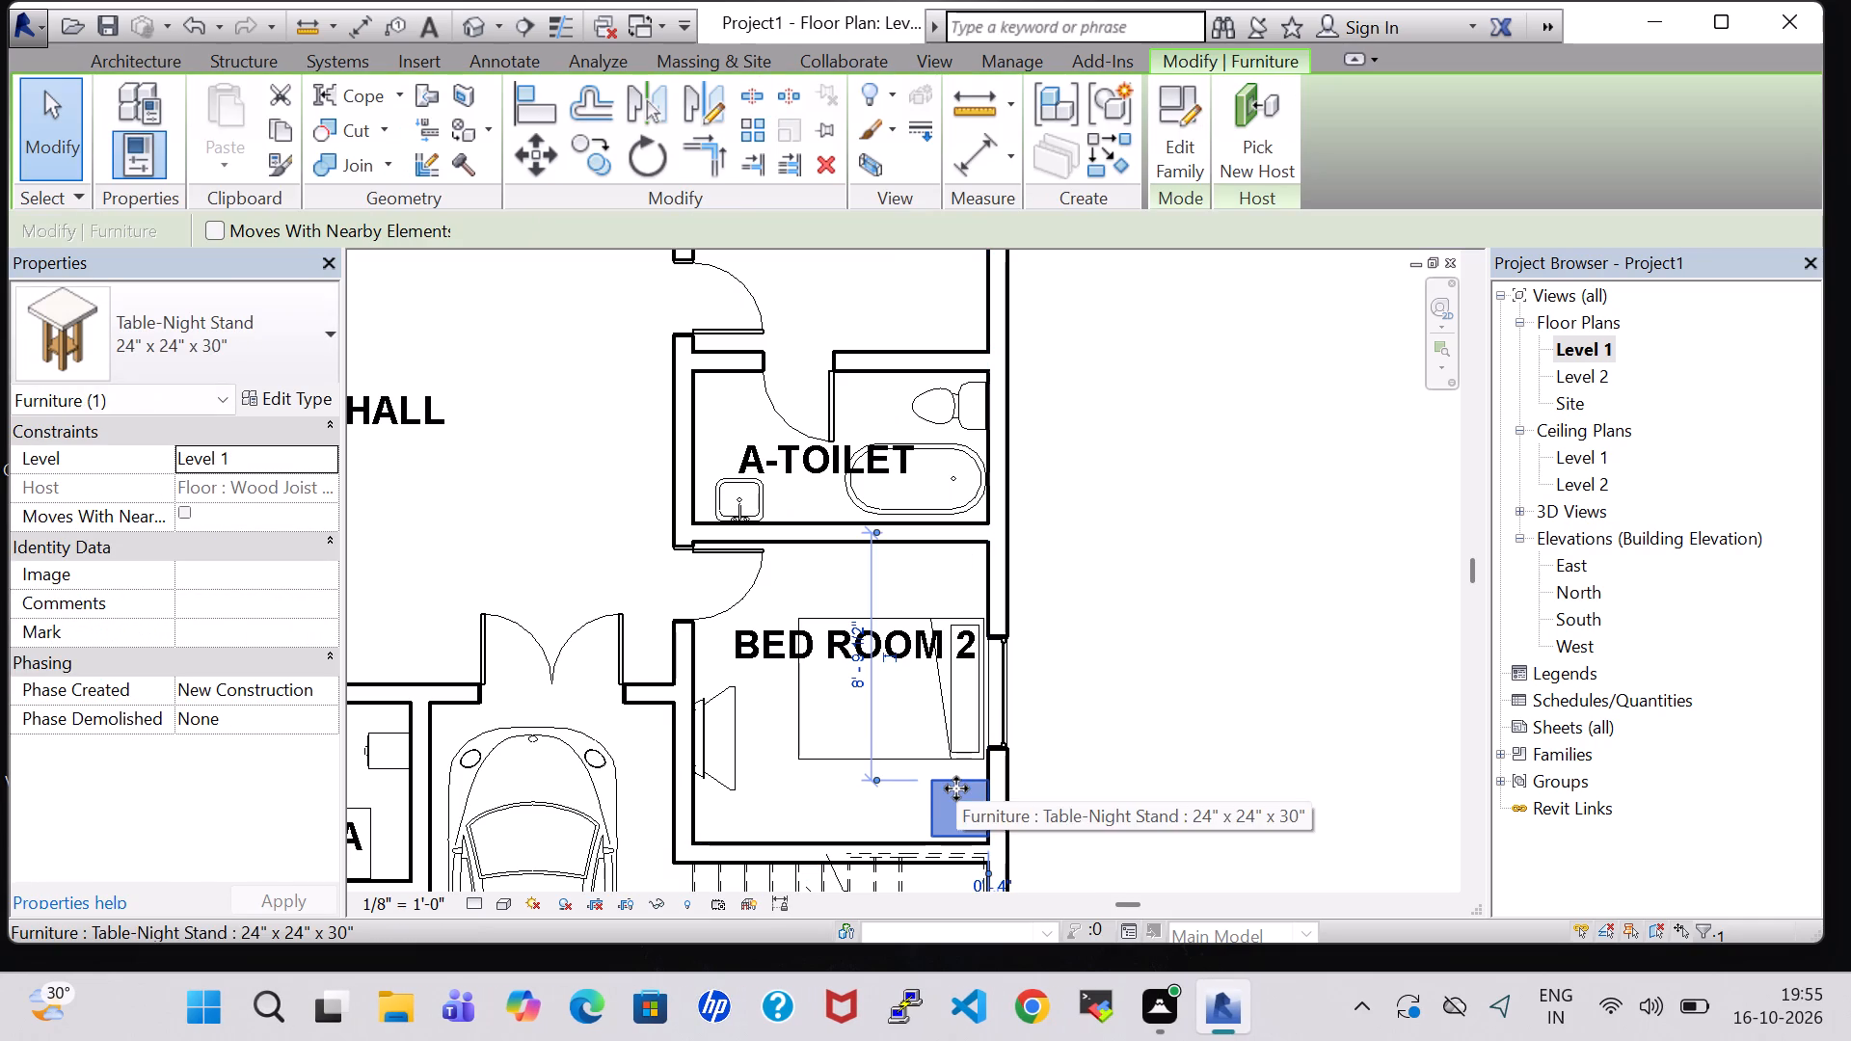
key(Left)
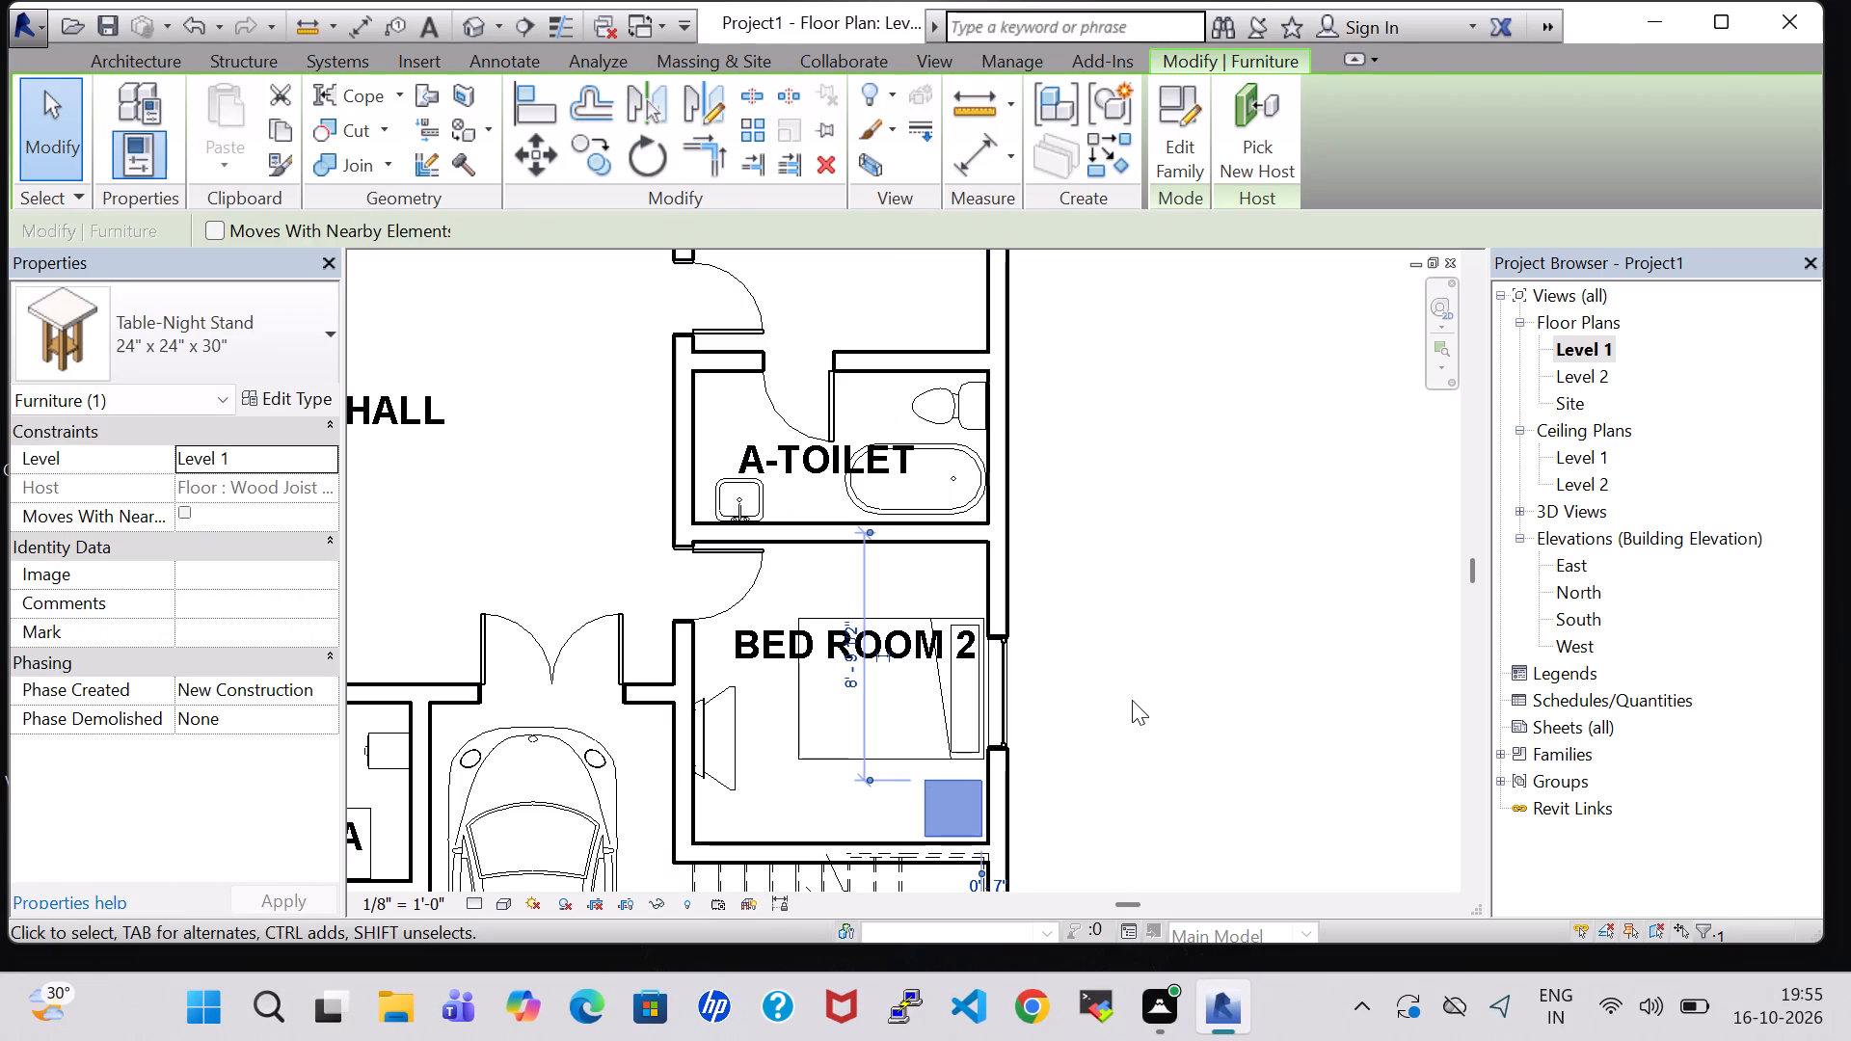
click(1132, 700)
Nudge the queen bed in BED ROOM 2 slightly toward the night stand and the staircase wall.
click(917, 609)
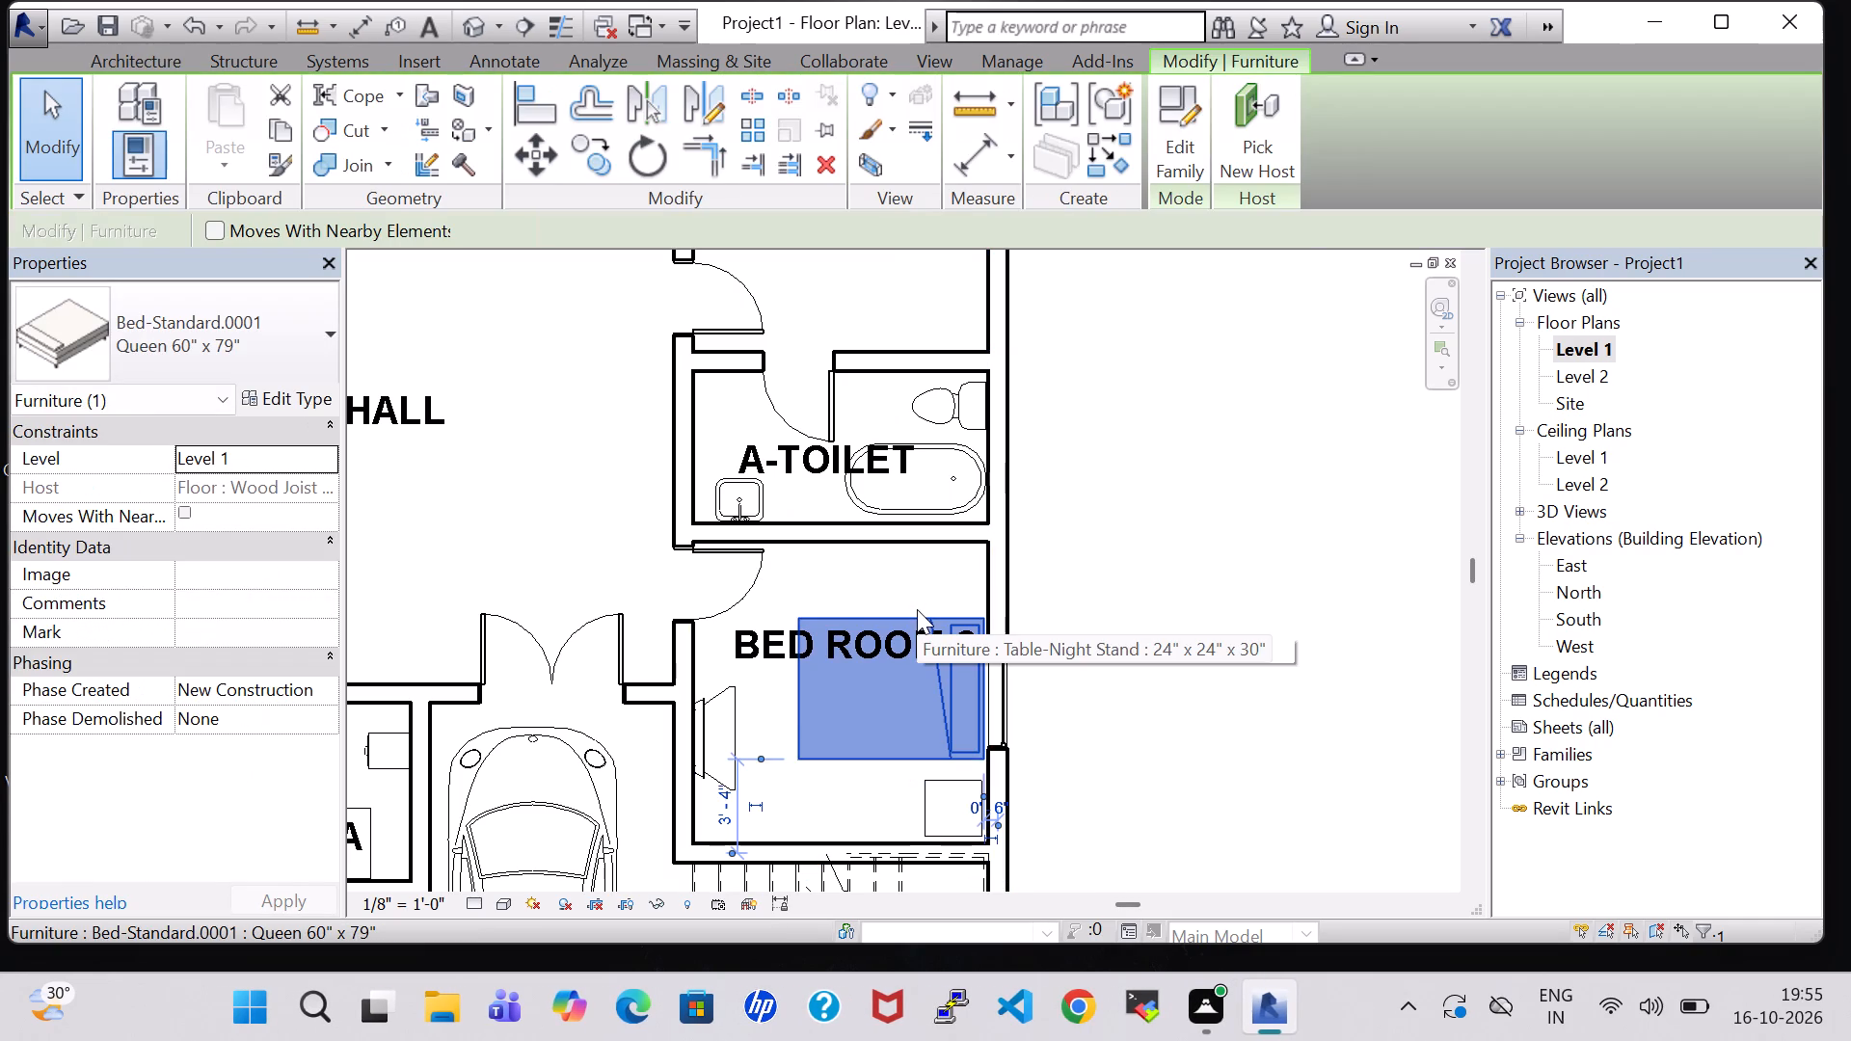
key(Down)
key(Down)
key(Down)
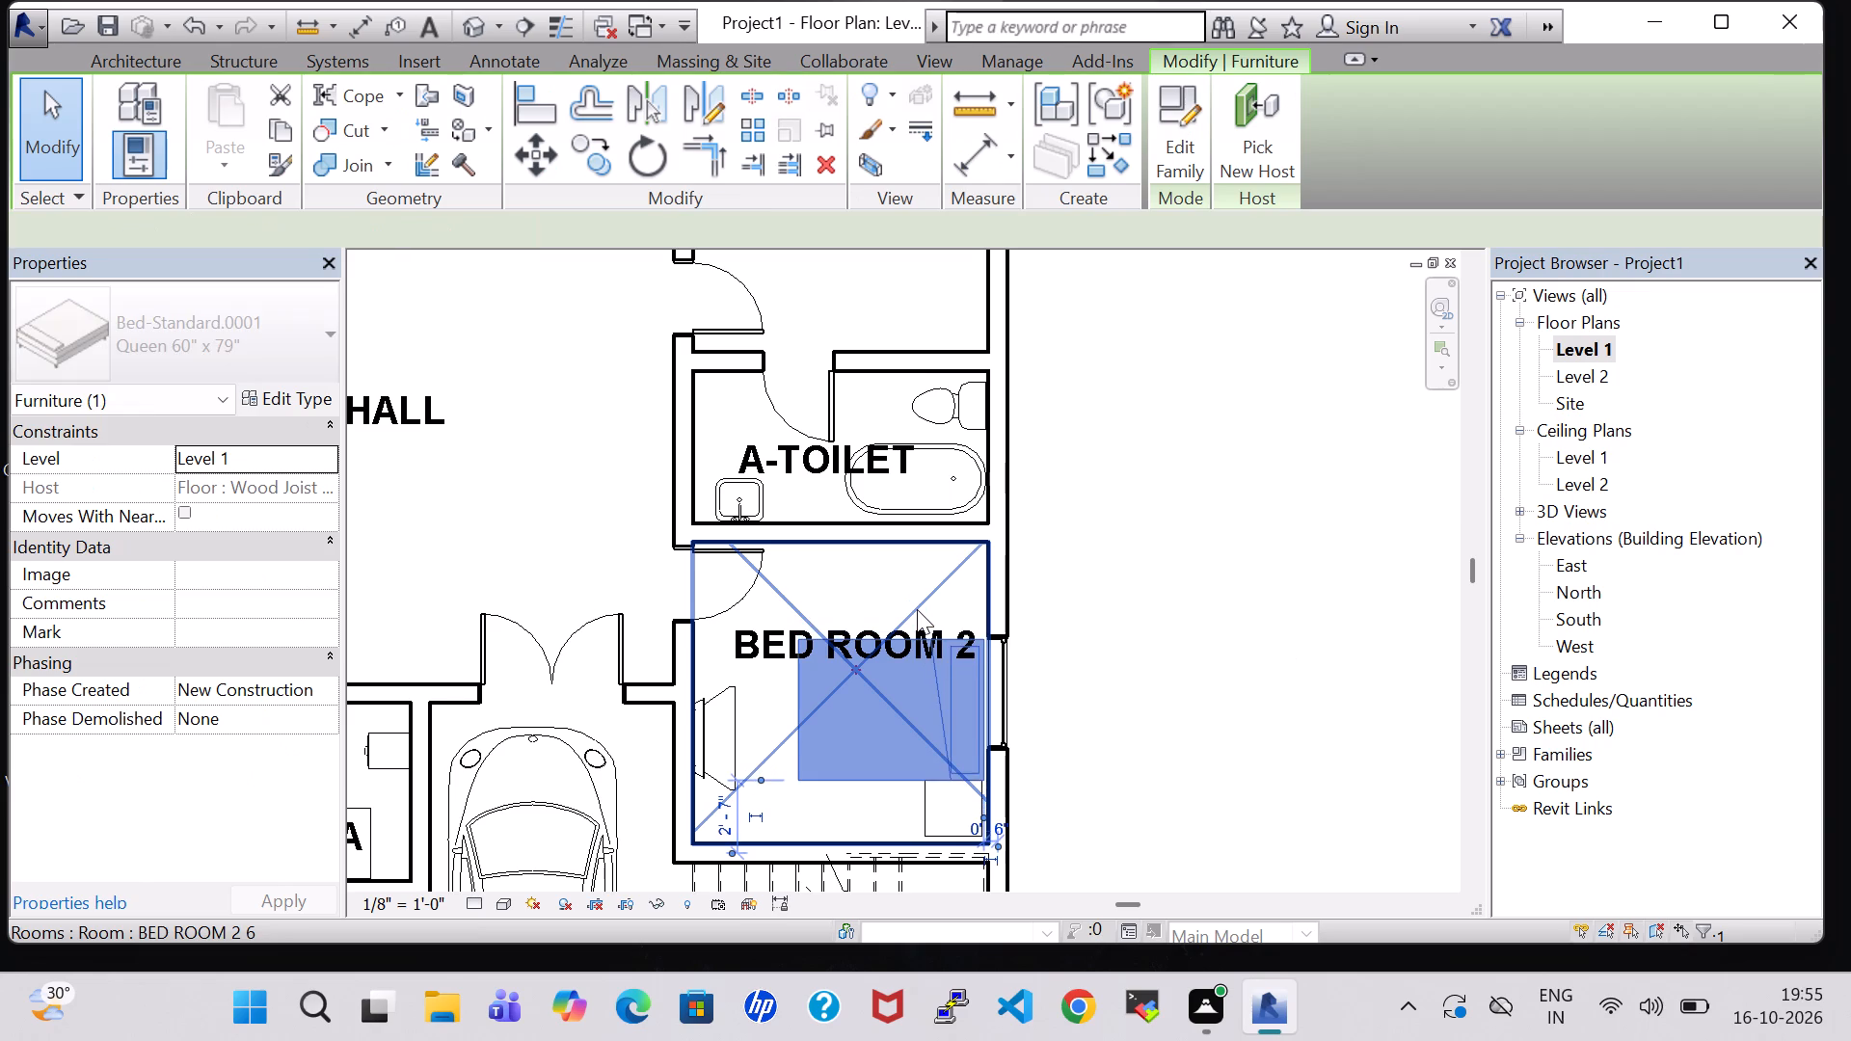
key(Up)
click(1107, 672)
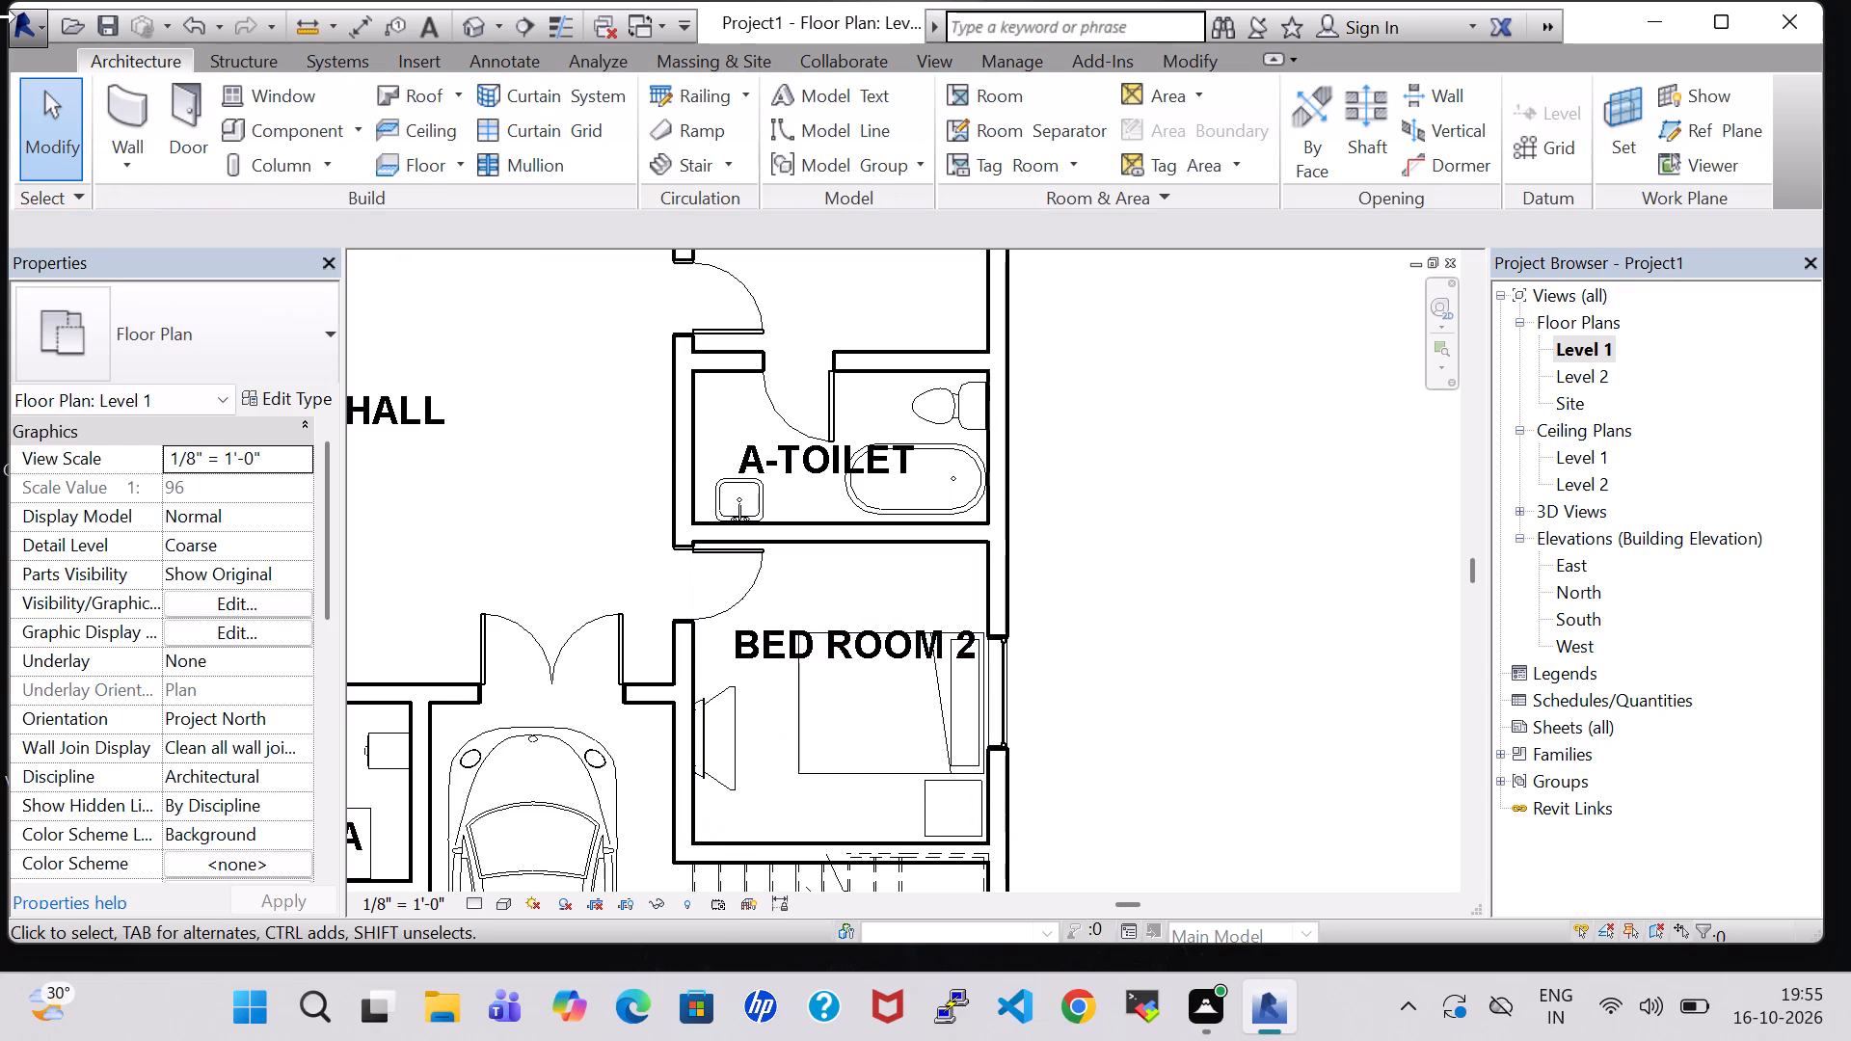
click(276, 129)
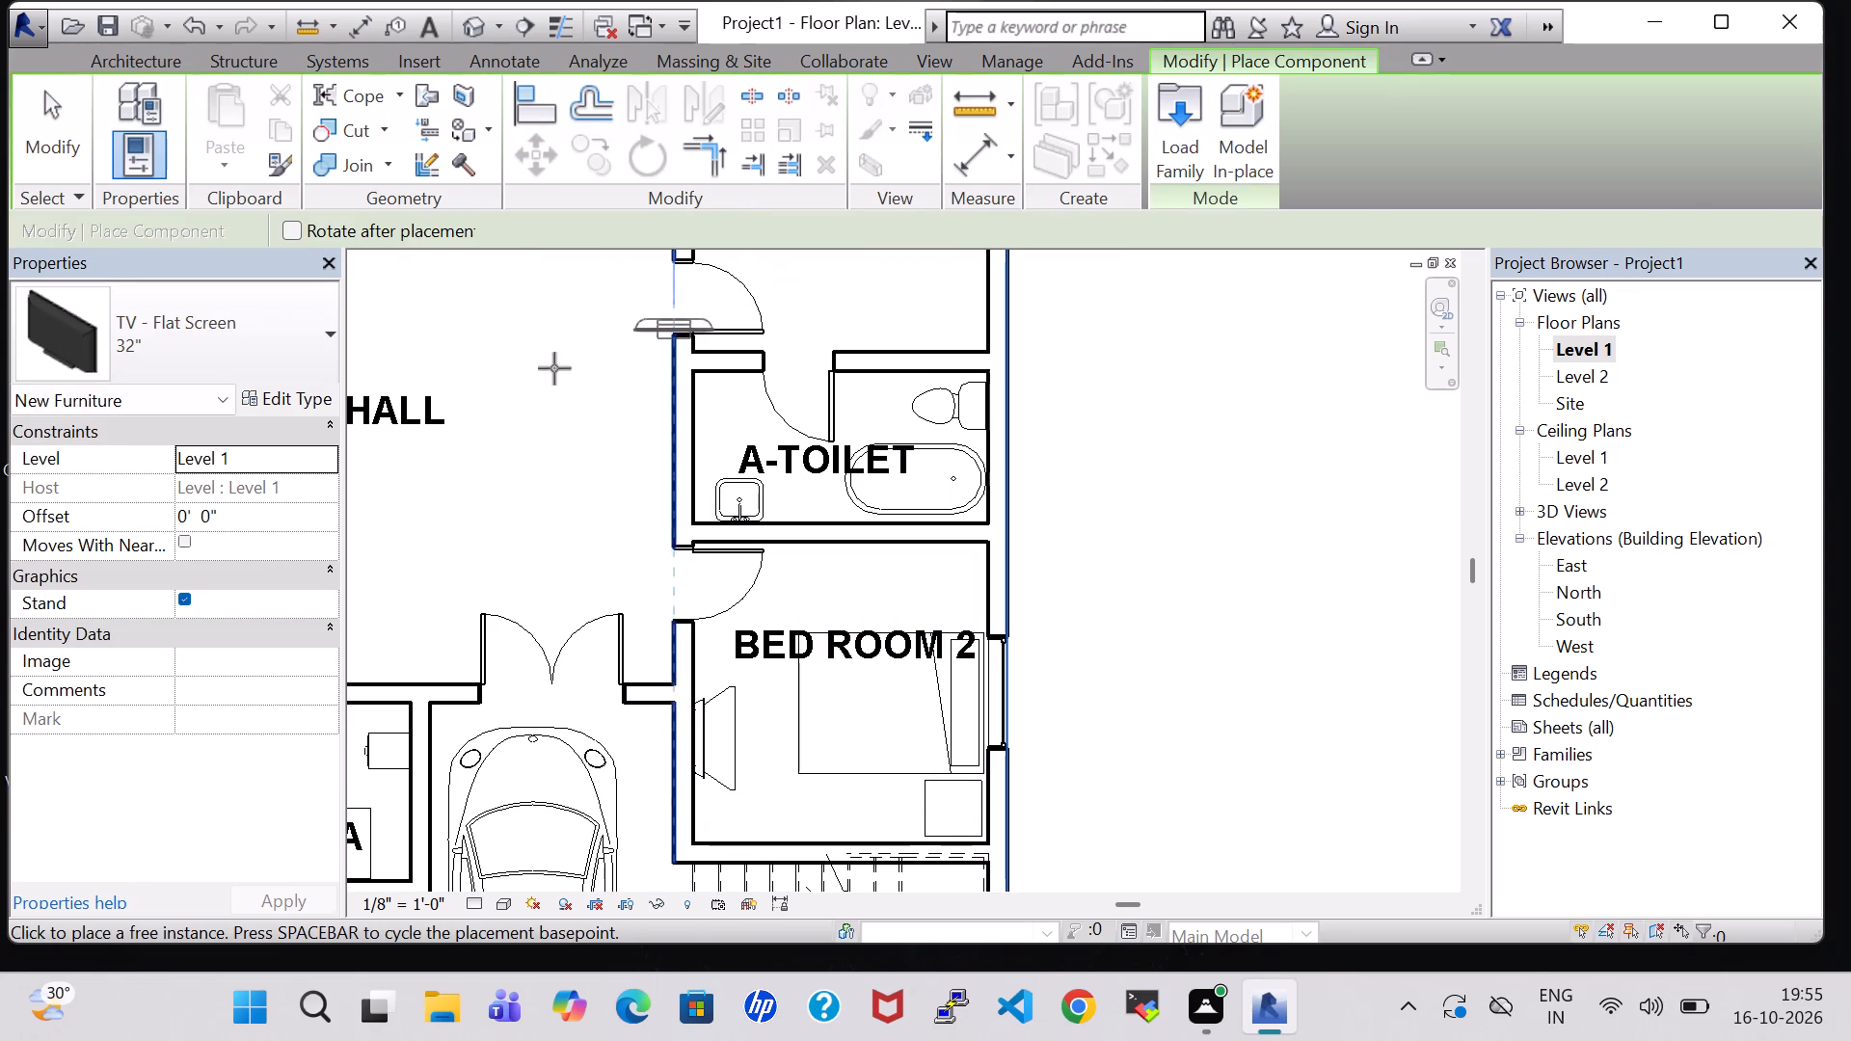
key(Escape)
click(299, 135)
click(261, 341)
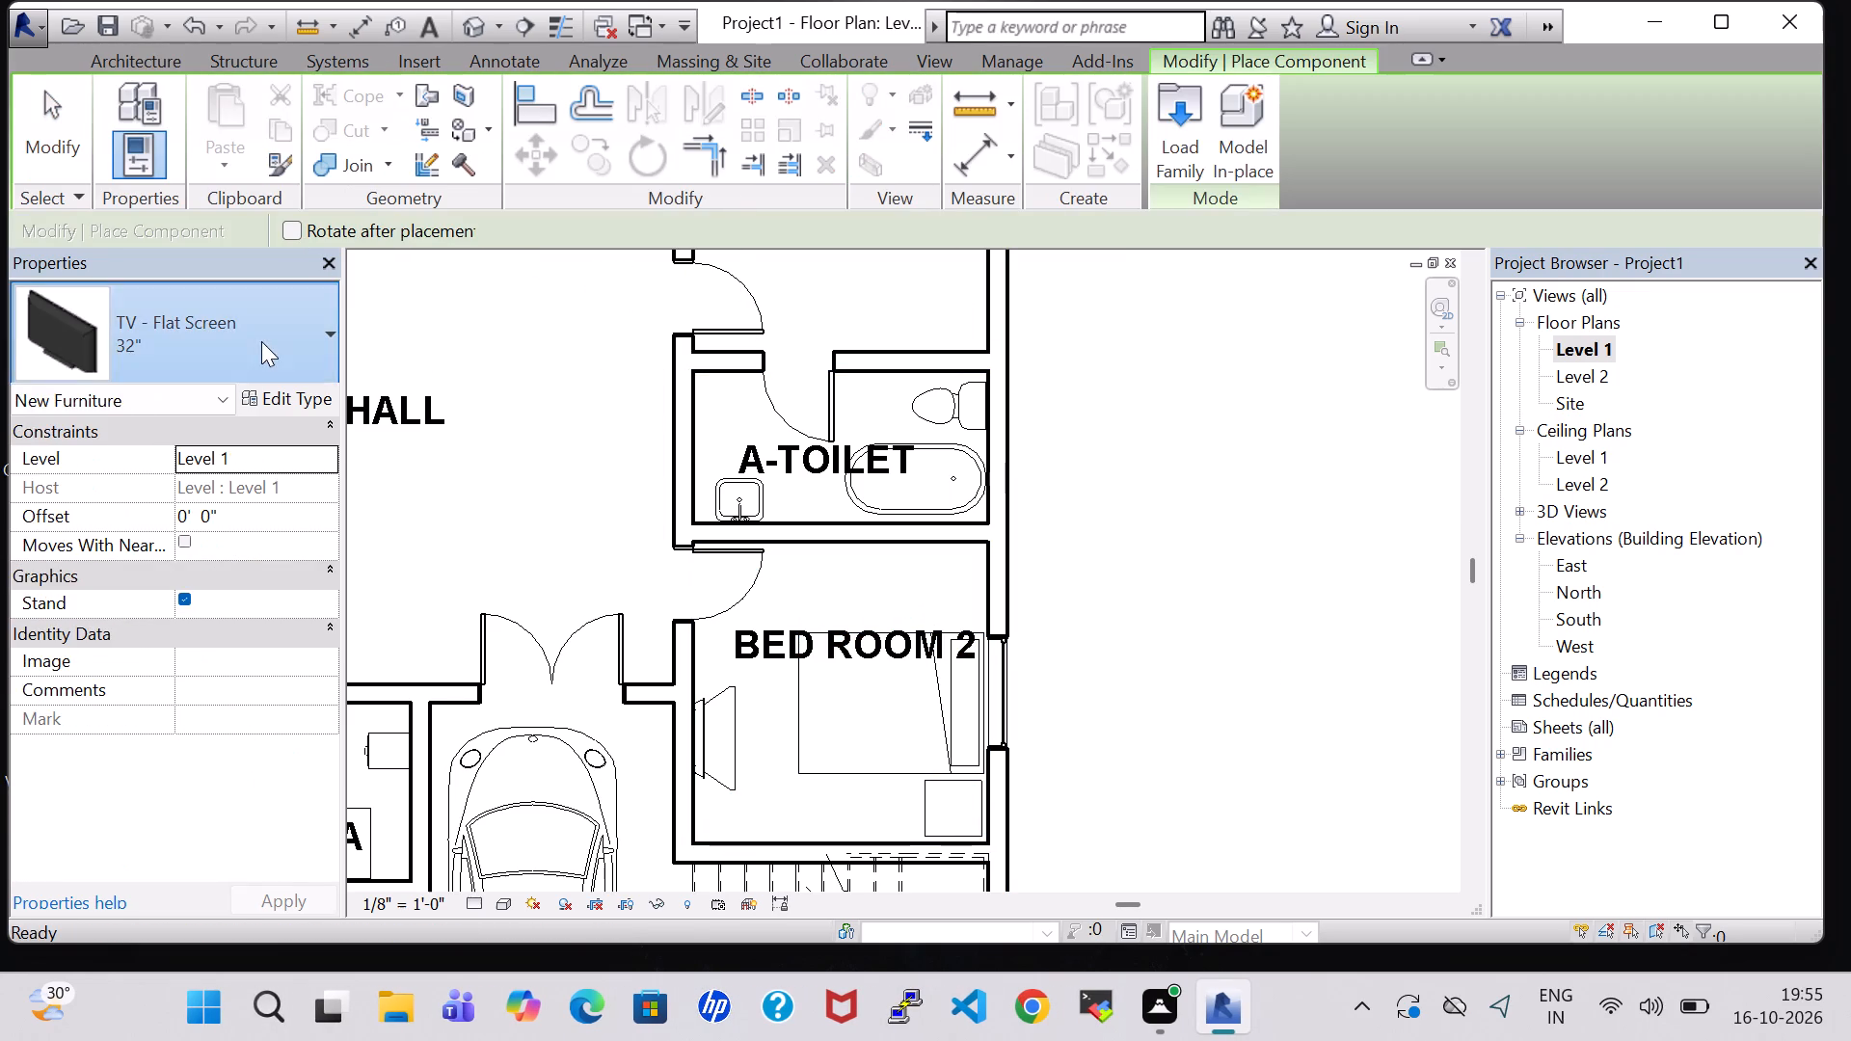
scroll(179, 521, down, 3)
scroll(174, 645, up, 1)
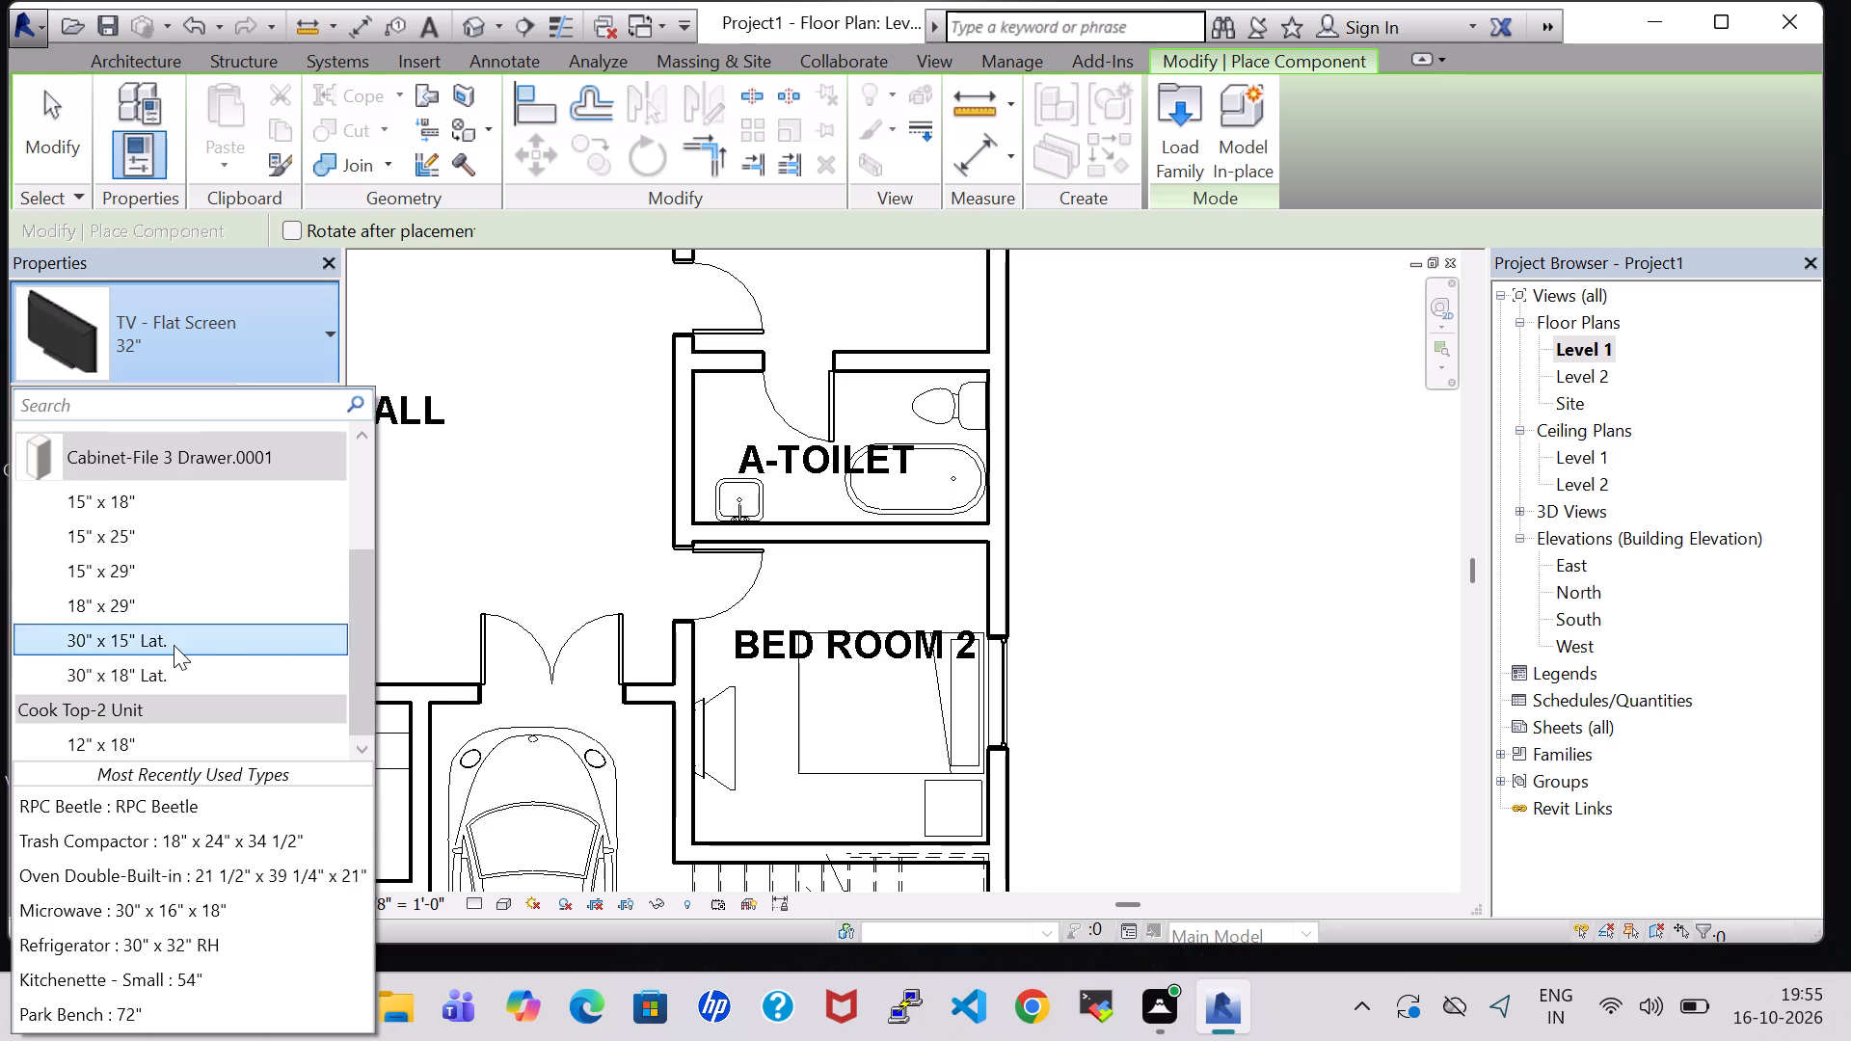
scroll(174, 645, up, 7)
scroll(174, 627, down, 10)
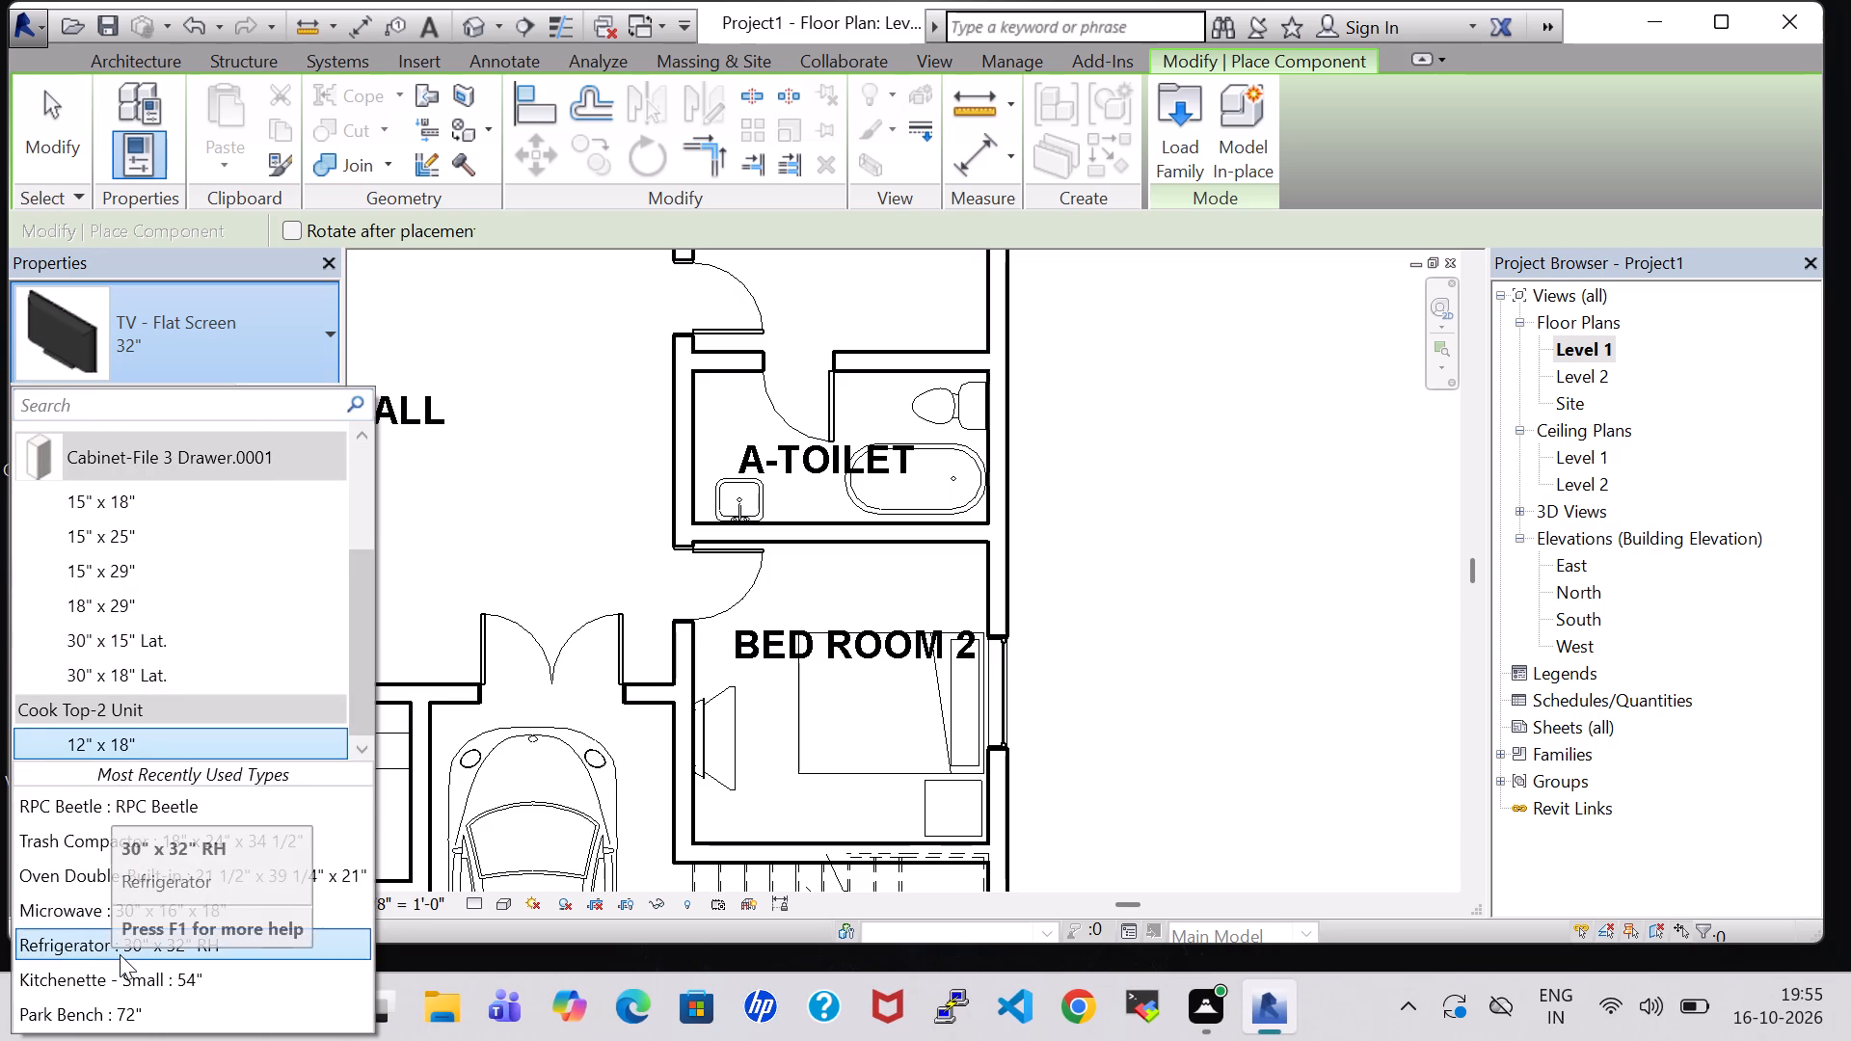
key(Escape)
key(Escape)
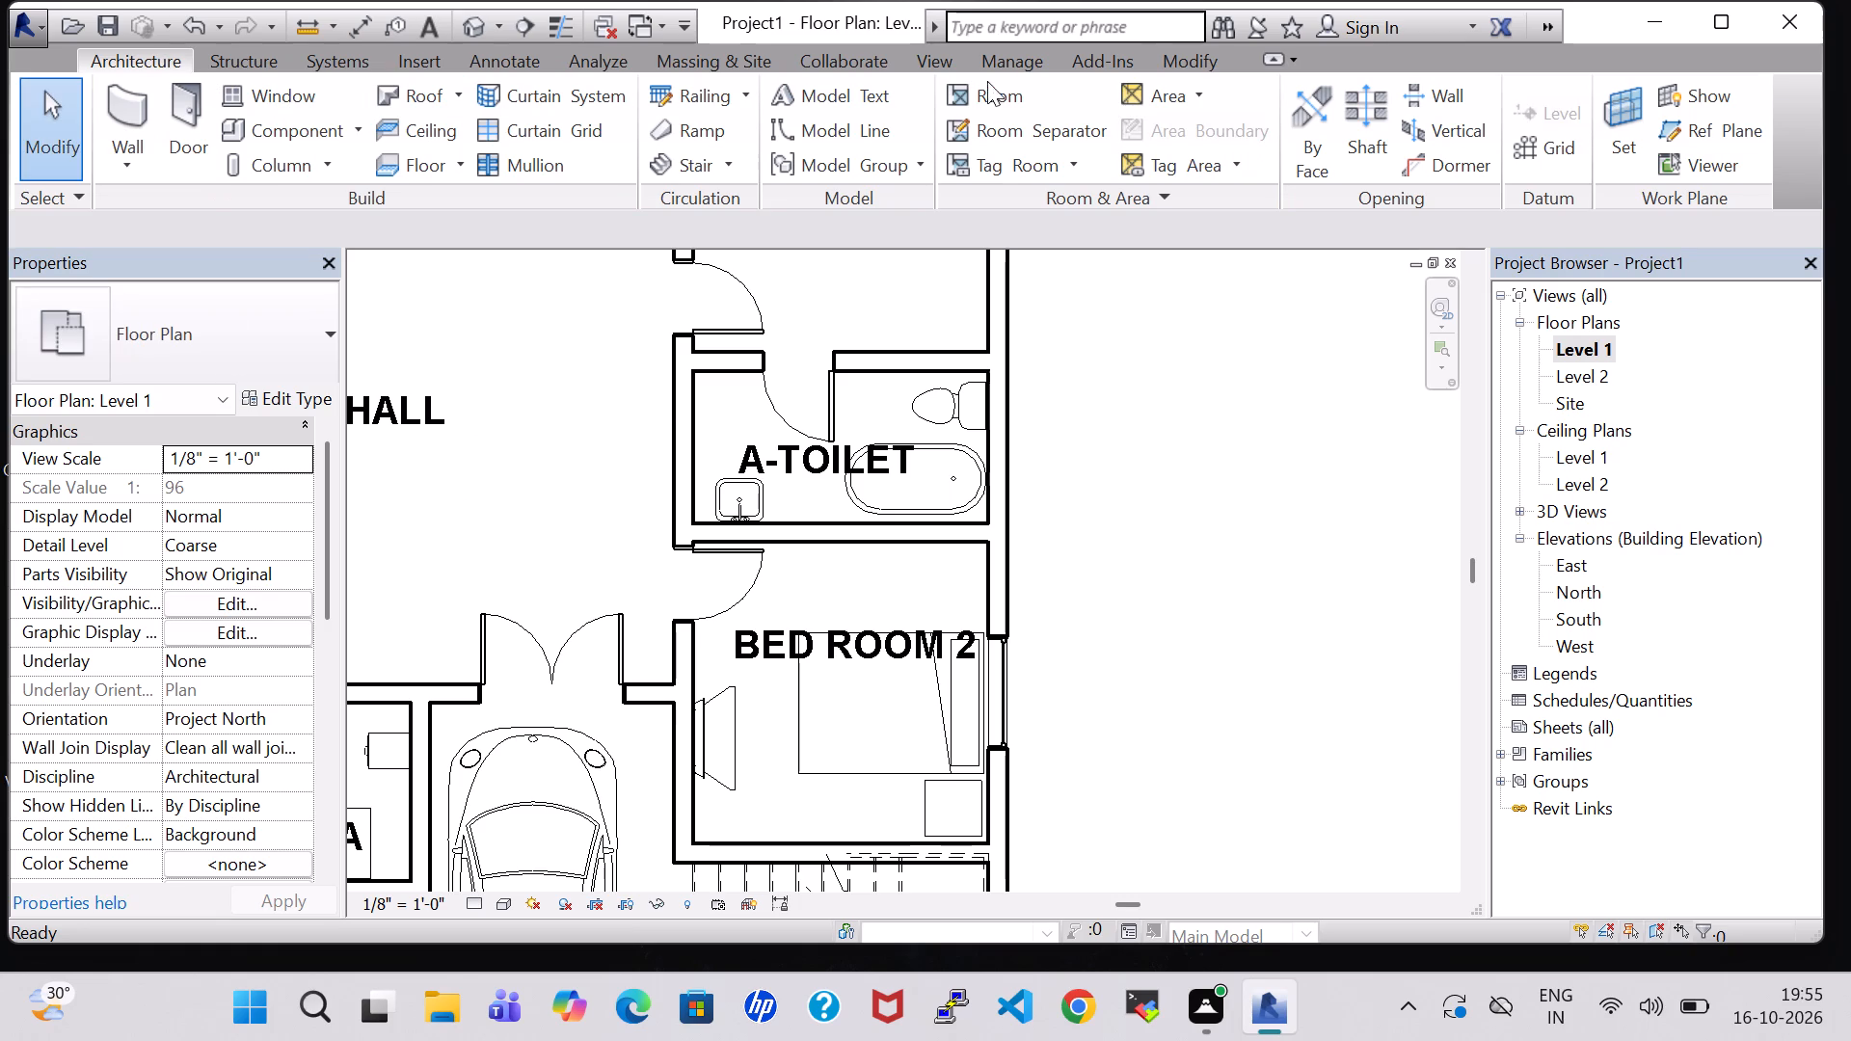
Load the Dresser.0001 family from the Furniture Storage library and place it in BED ROOM 2 against the A-TOILET wall.
click(250, 123)
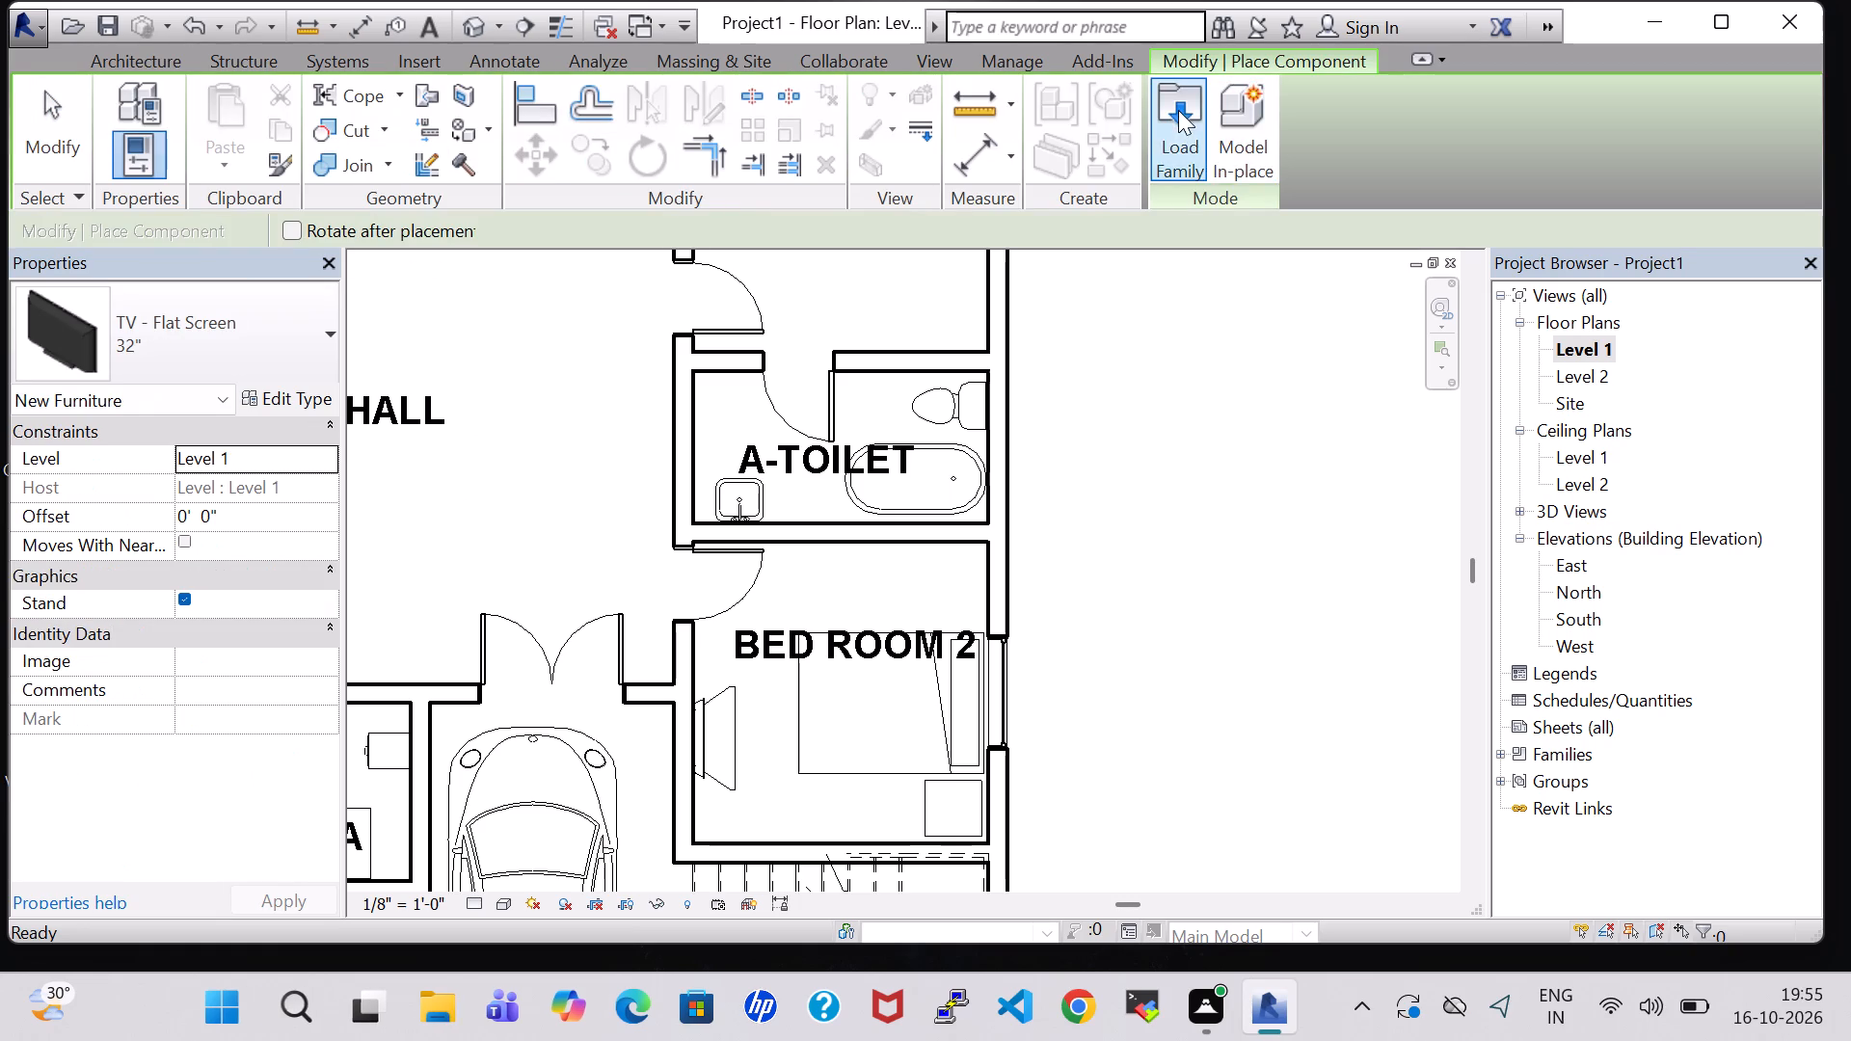
click(1178, 110)
scroll(1132, 539, down, 1)
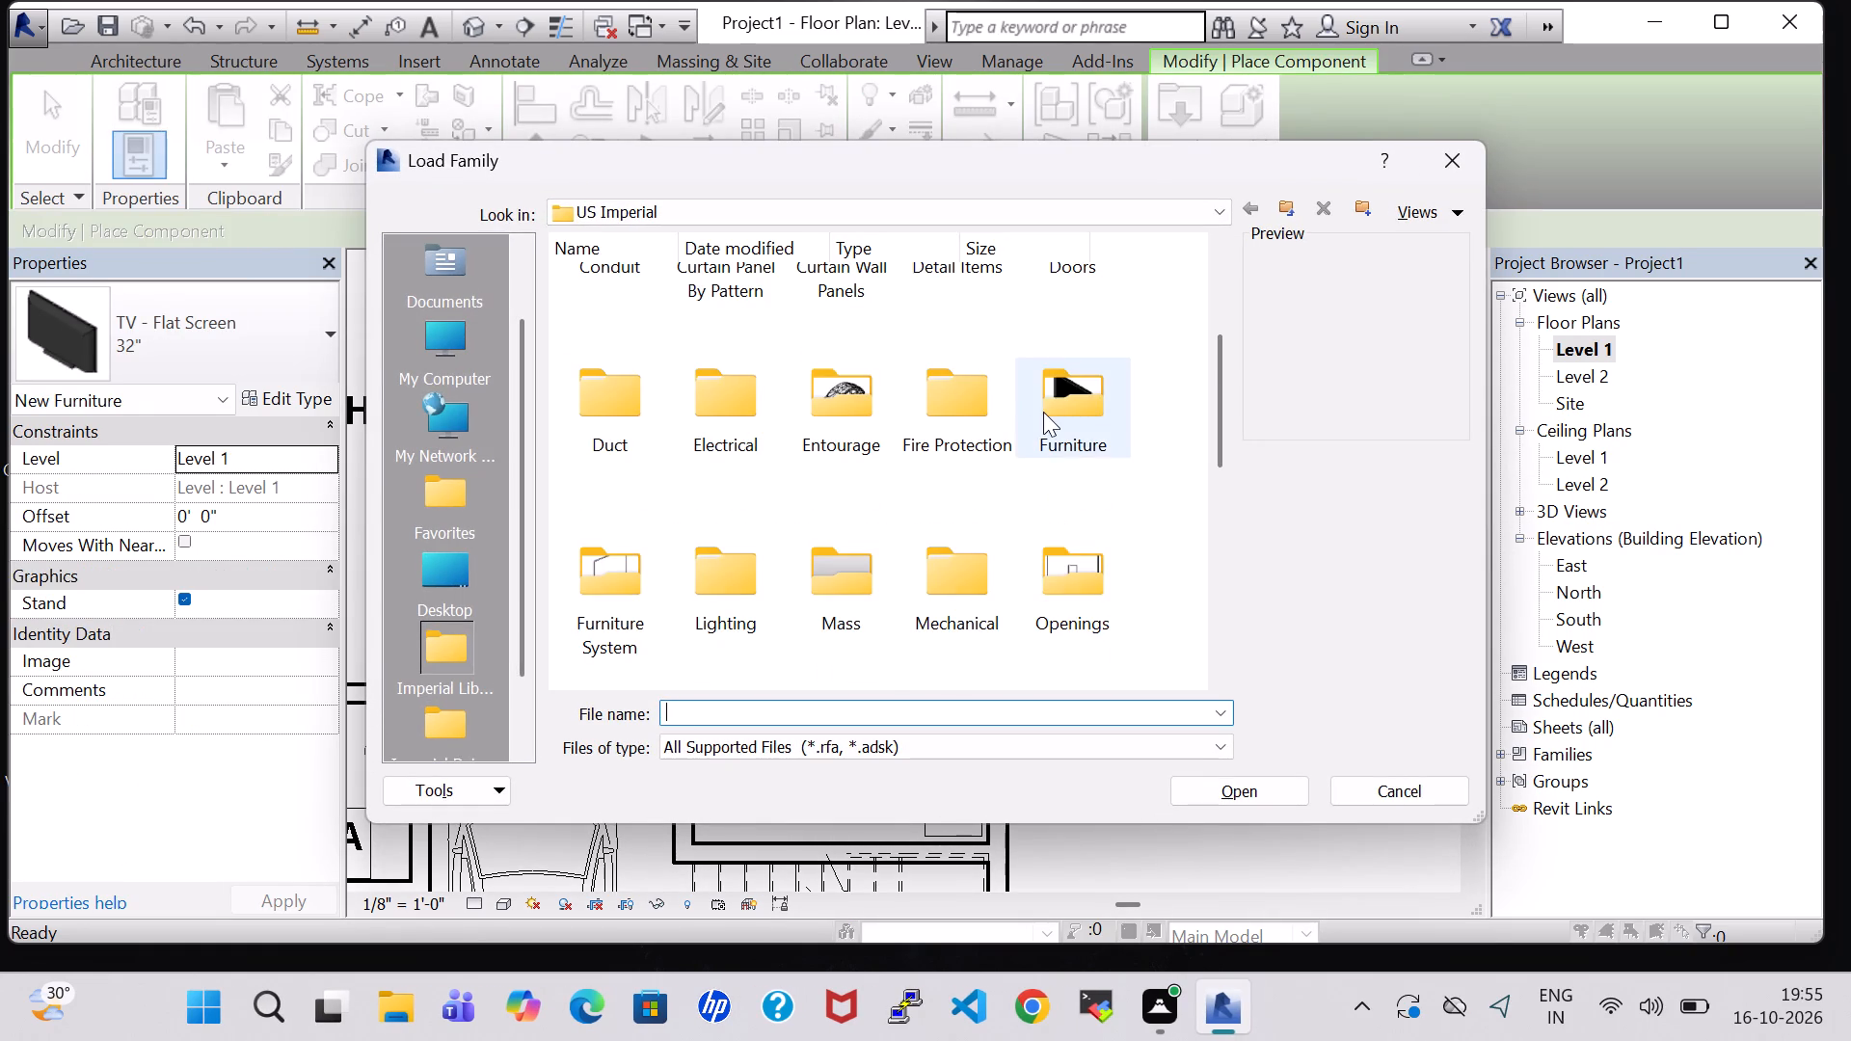
double_click(1043, 412)
double_click(846, 338)
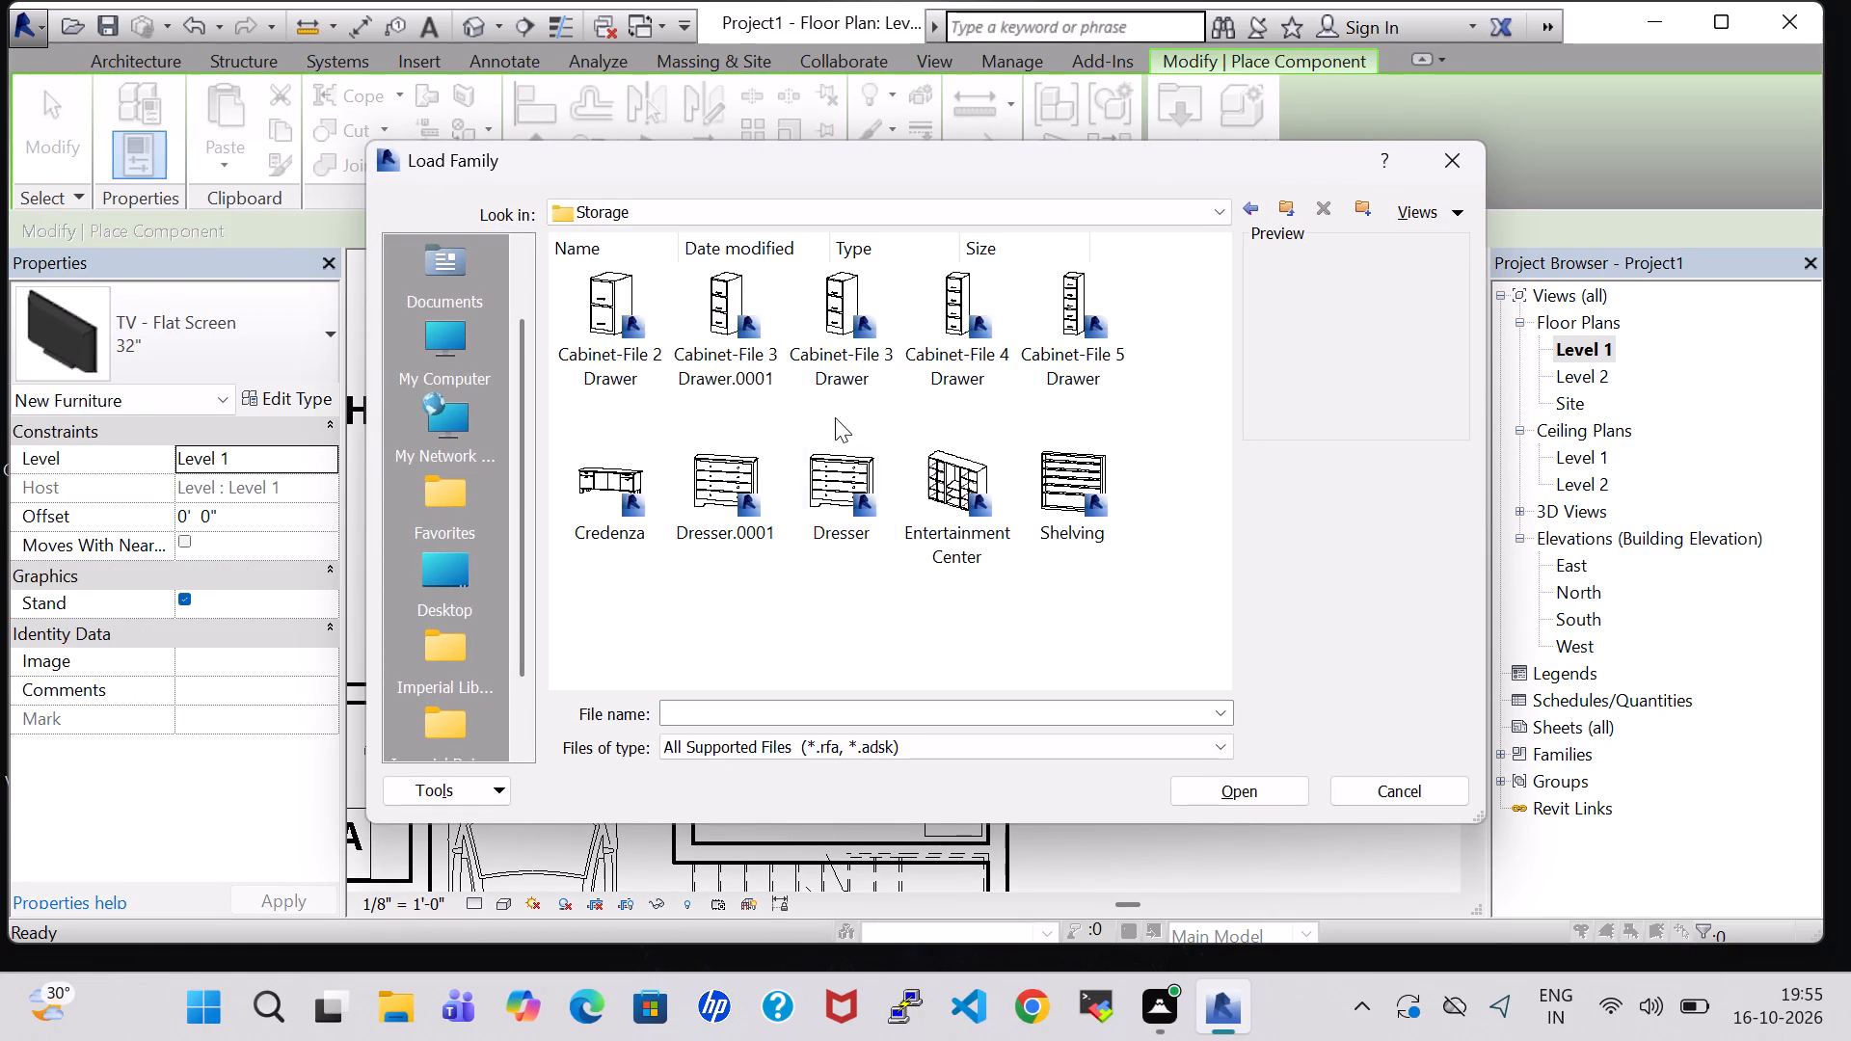
click(711, 481)
click(1290, 785)
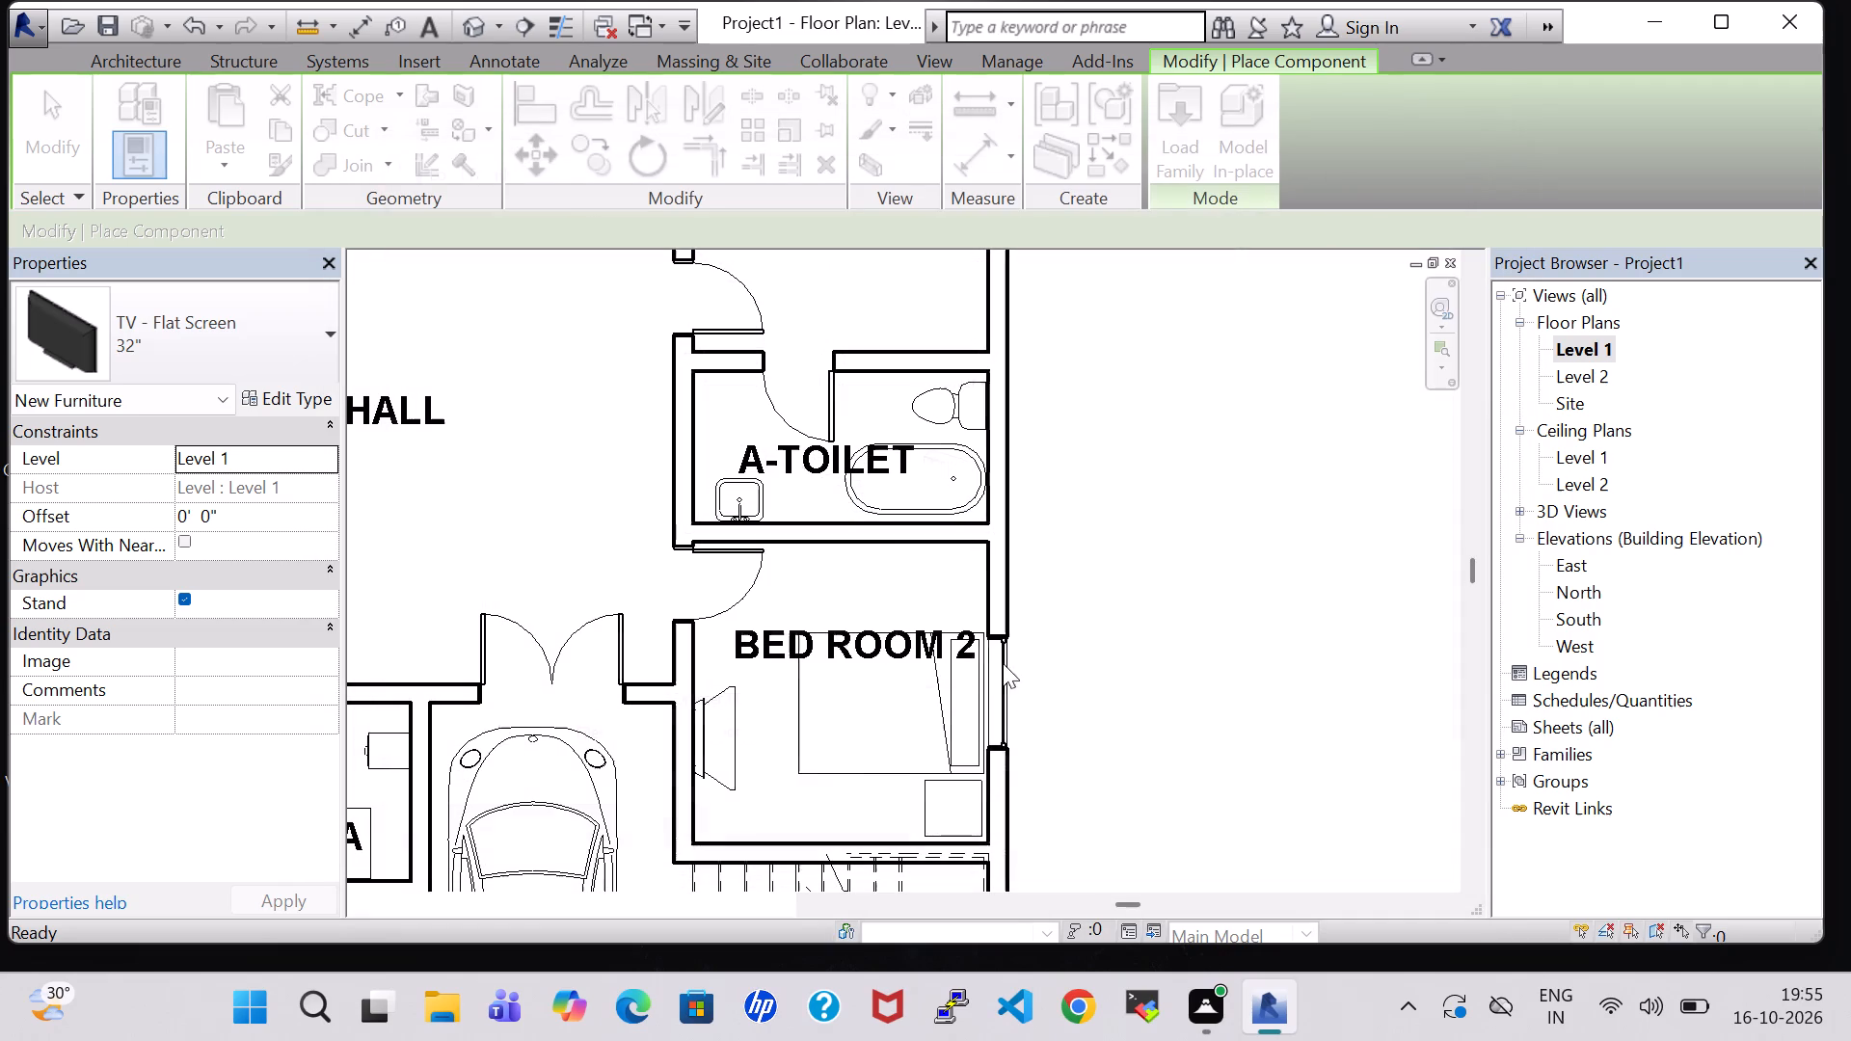
click(883, 574)
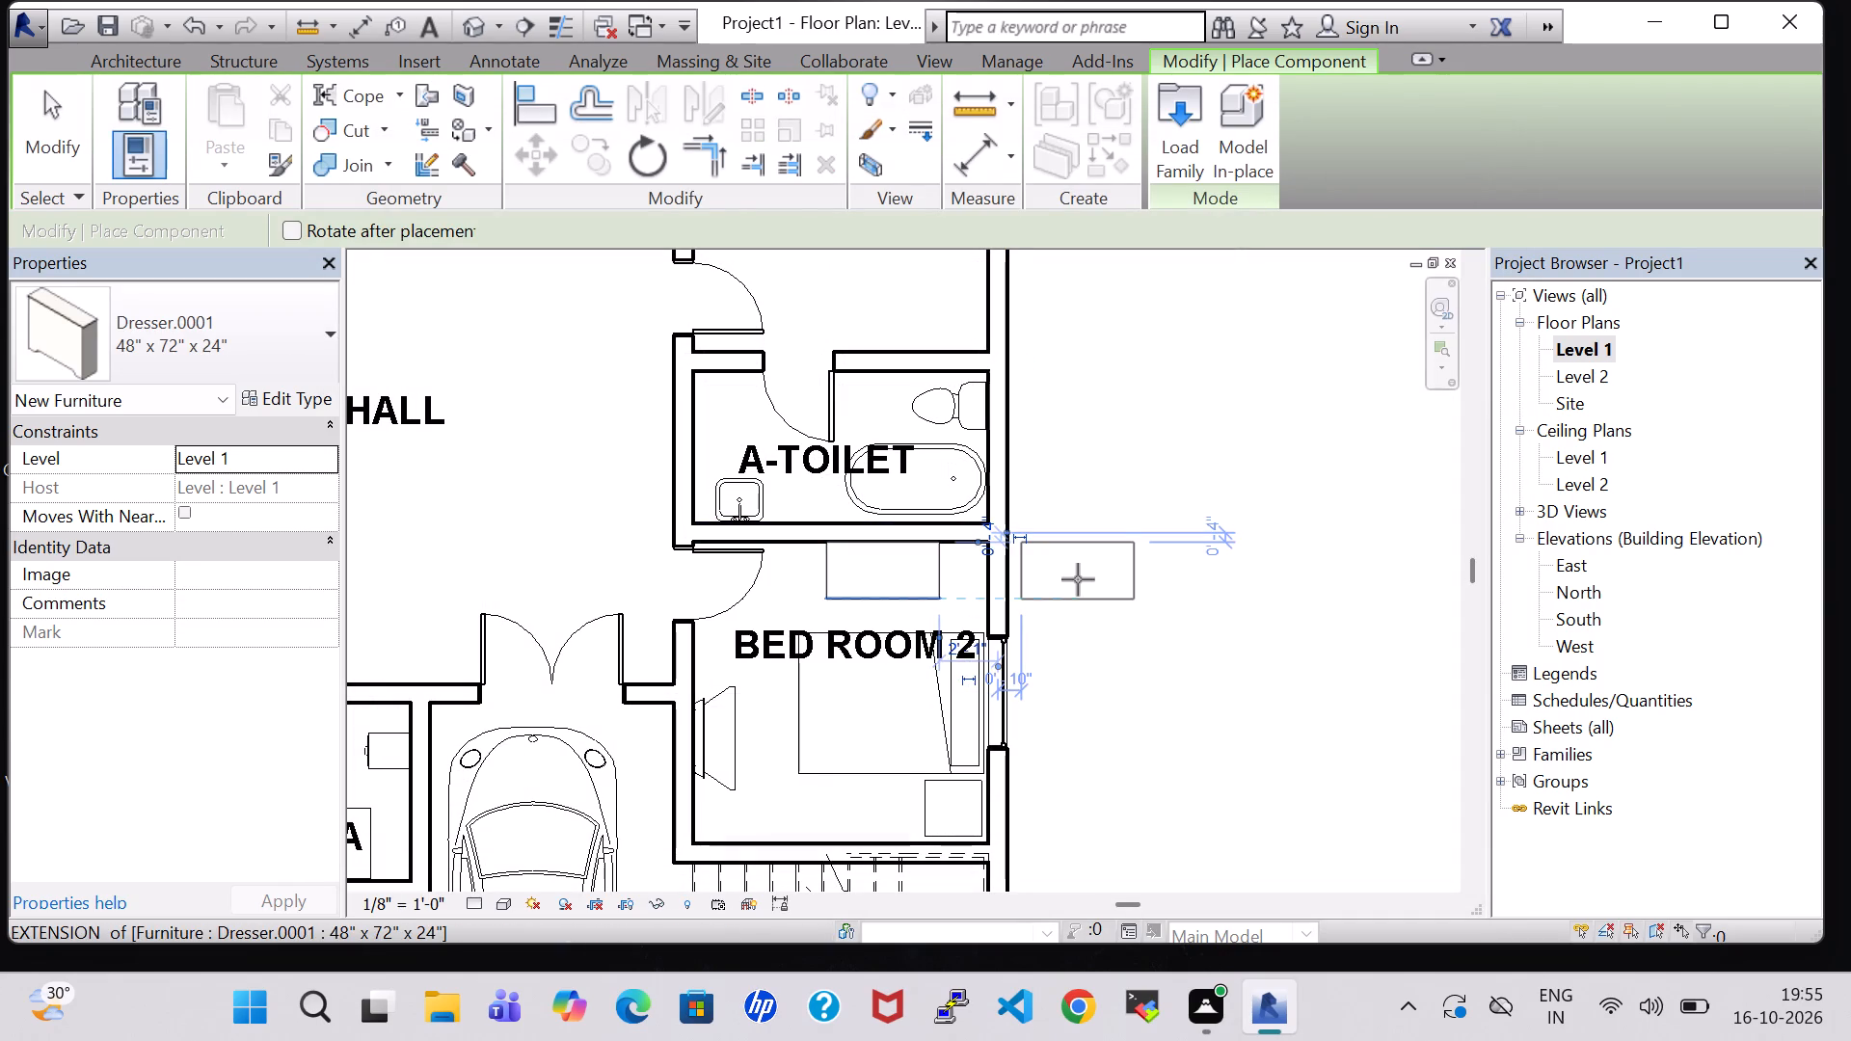
key(Escape)
key(Escape)
Examine the rearranged bed, night stand and new dresser in BED ROOM 2 from several angles in the 3D view.
click(481, 25)
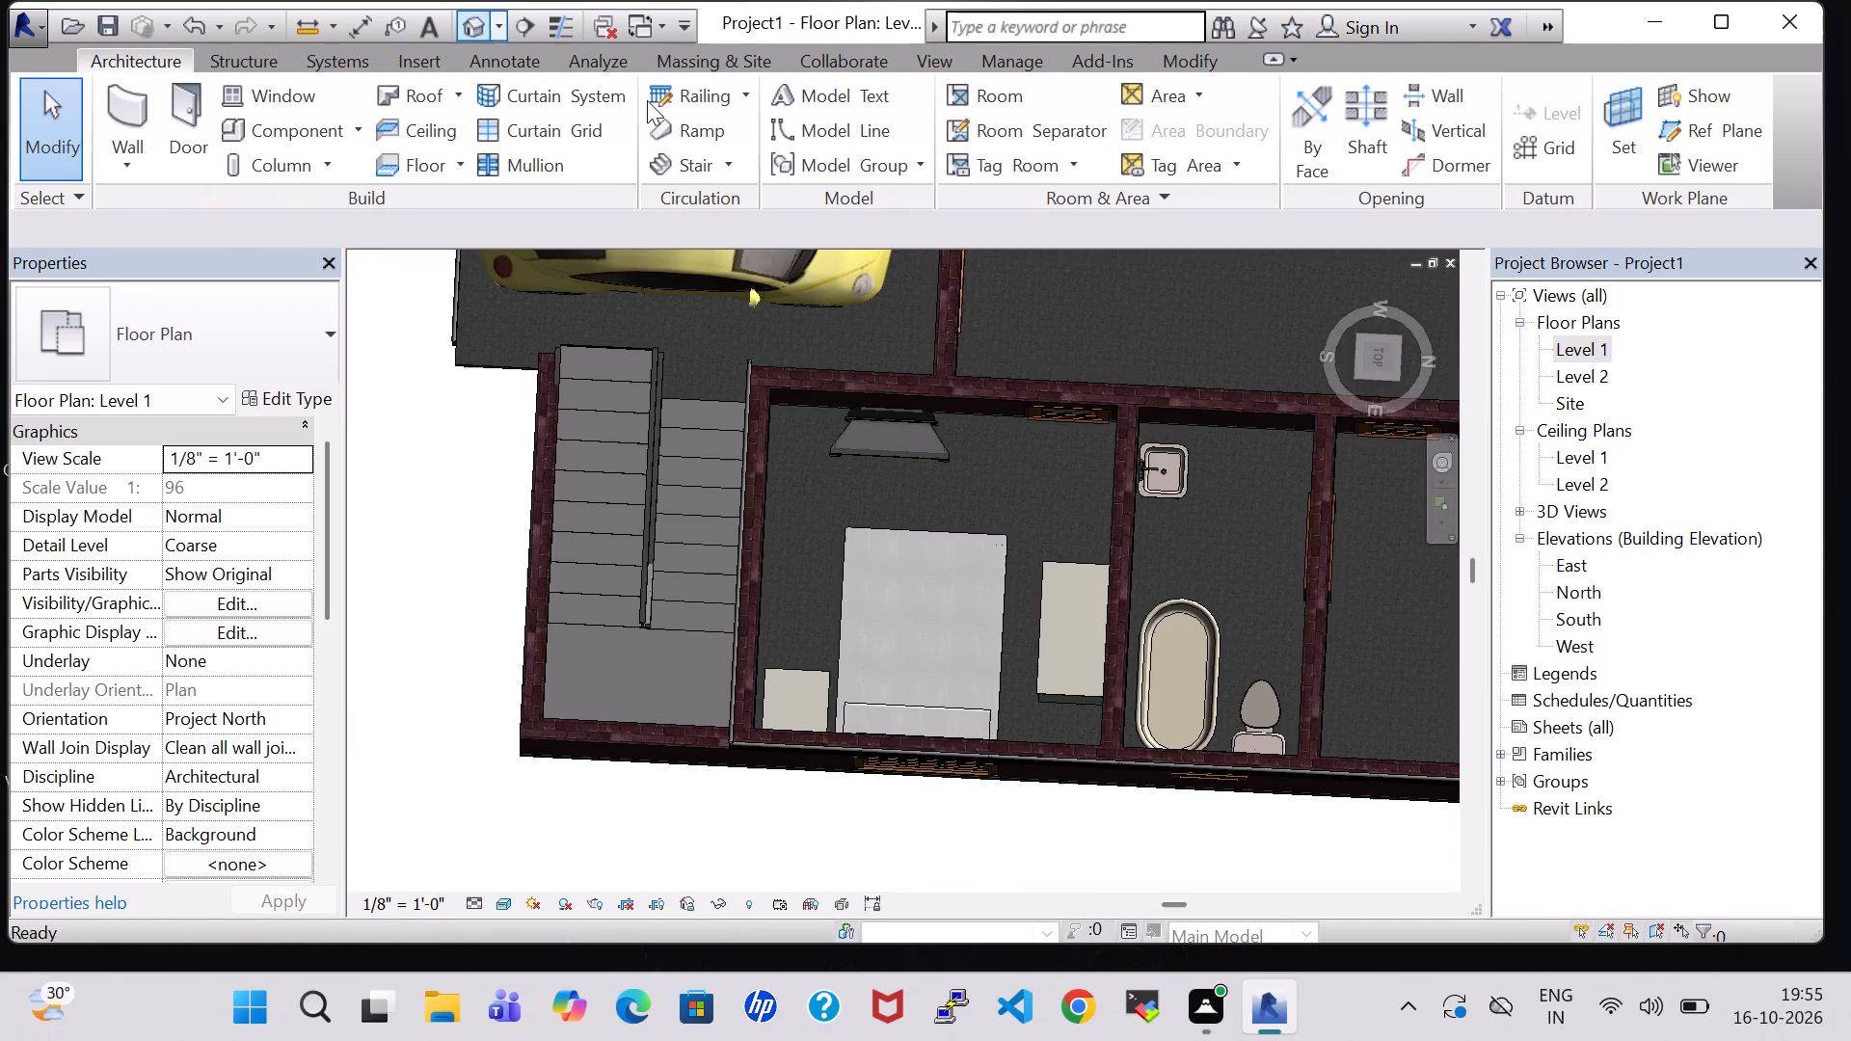
shift+middle_drag(1244, 563, 1301, 561)
middle_drag(1313, 658, 1310, 188)
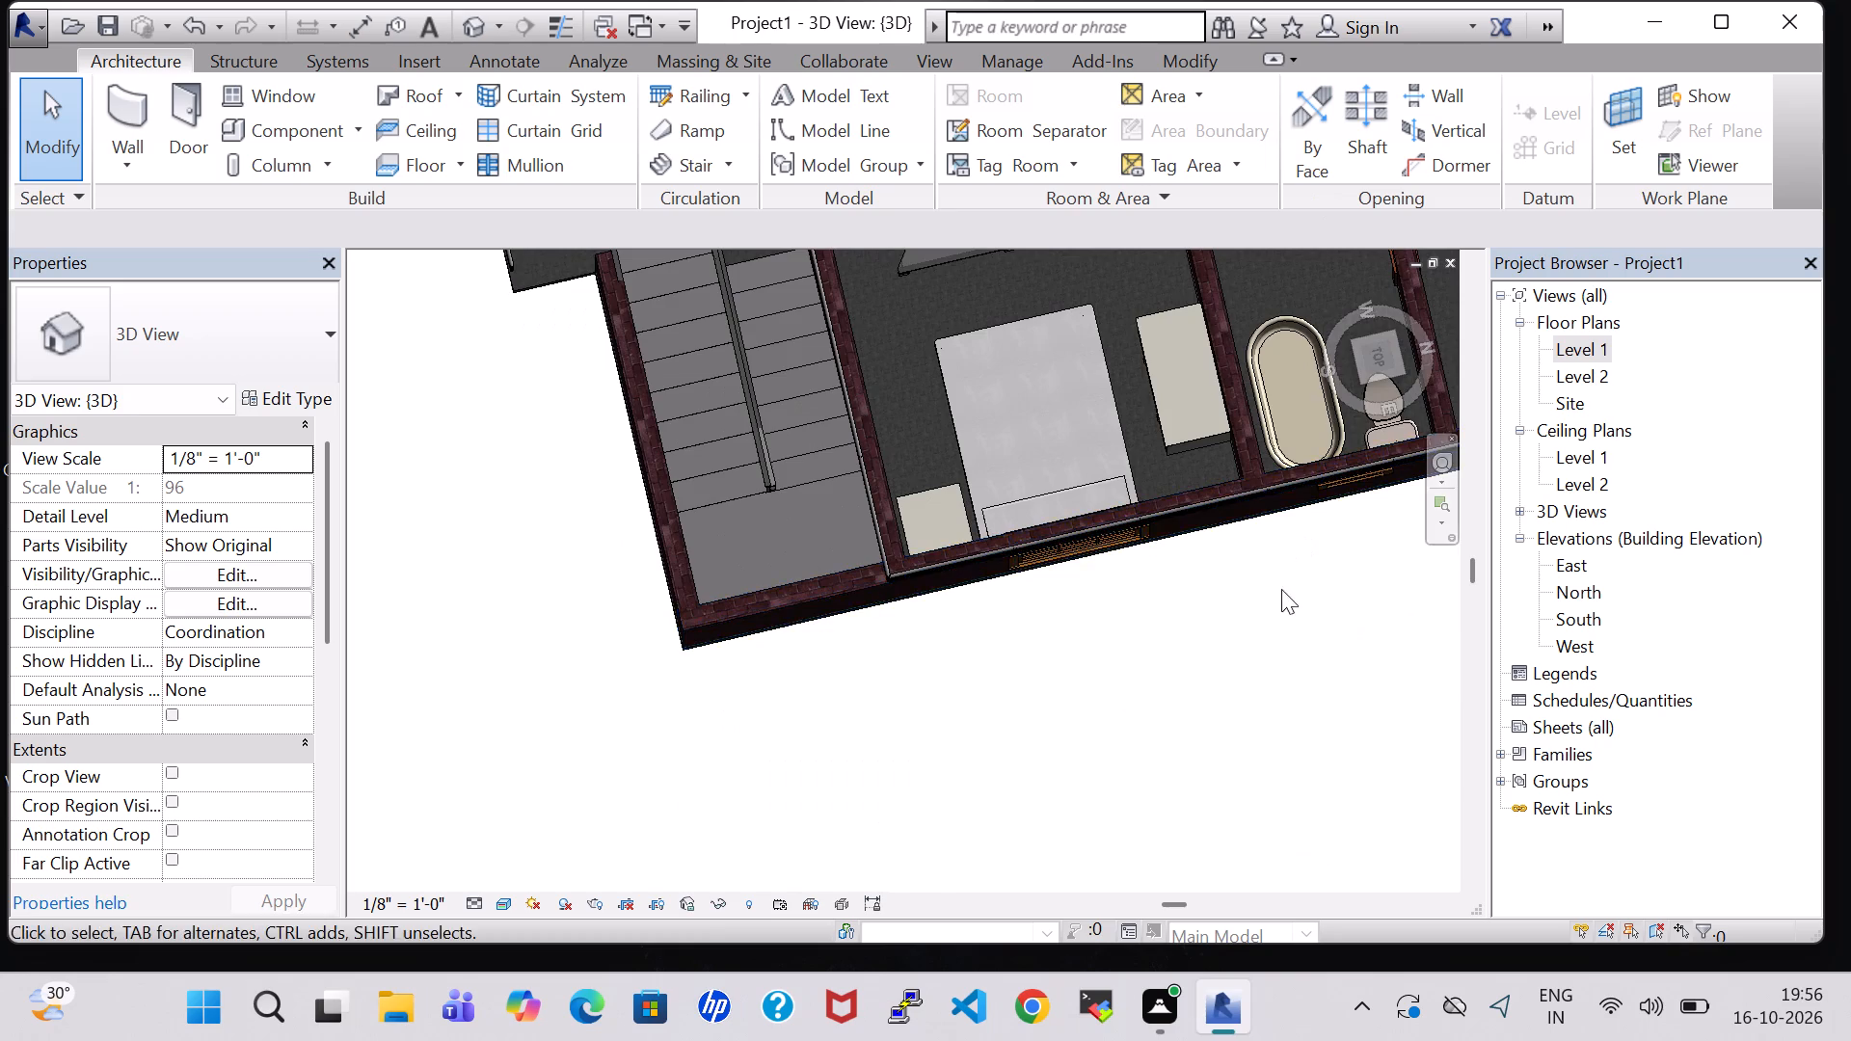
shift+middle_drag(1257, 597, 1303, 526)
shift+middle_drag(1258, 815, 1128, 771)
middle_drag(1003, 351, 988, 724)
shift+middle_drag(1147, 387, 1169, 435)
shift+middle_drag(1186, 440, 1139, 491)
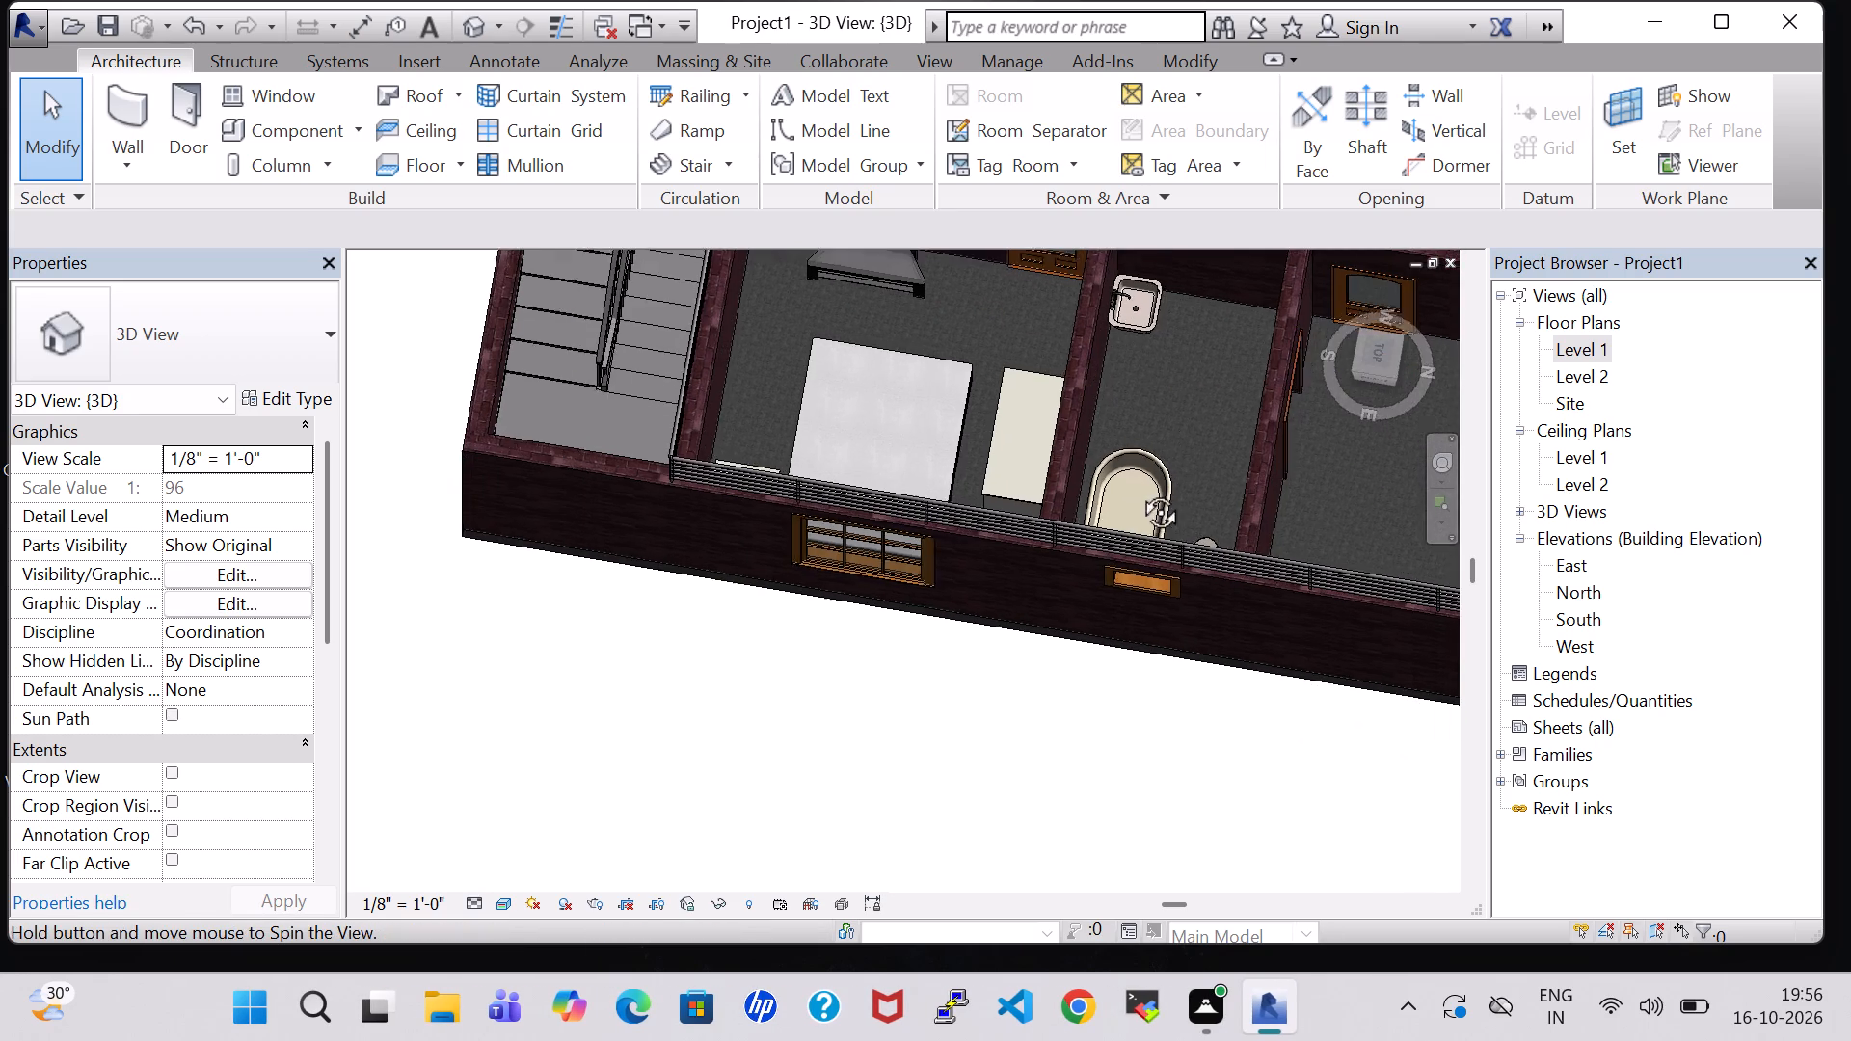
shift+middle_drag(1139, 491, 1125, 518)
In the Level 1 floor plan, shift the BED ROOM 2 night stand along the staircase wall to about 3' 3" from the exterior wall.
double_click(1570, 355)
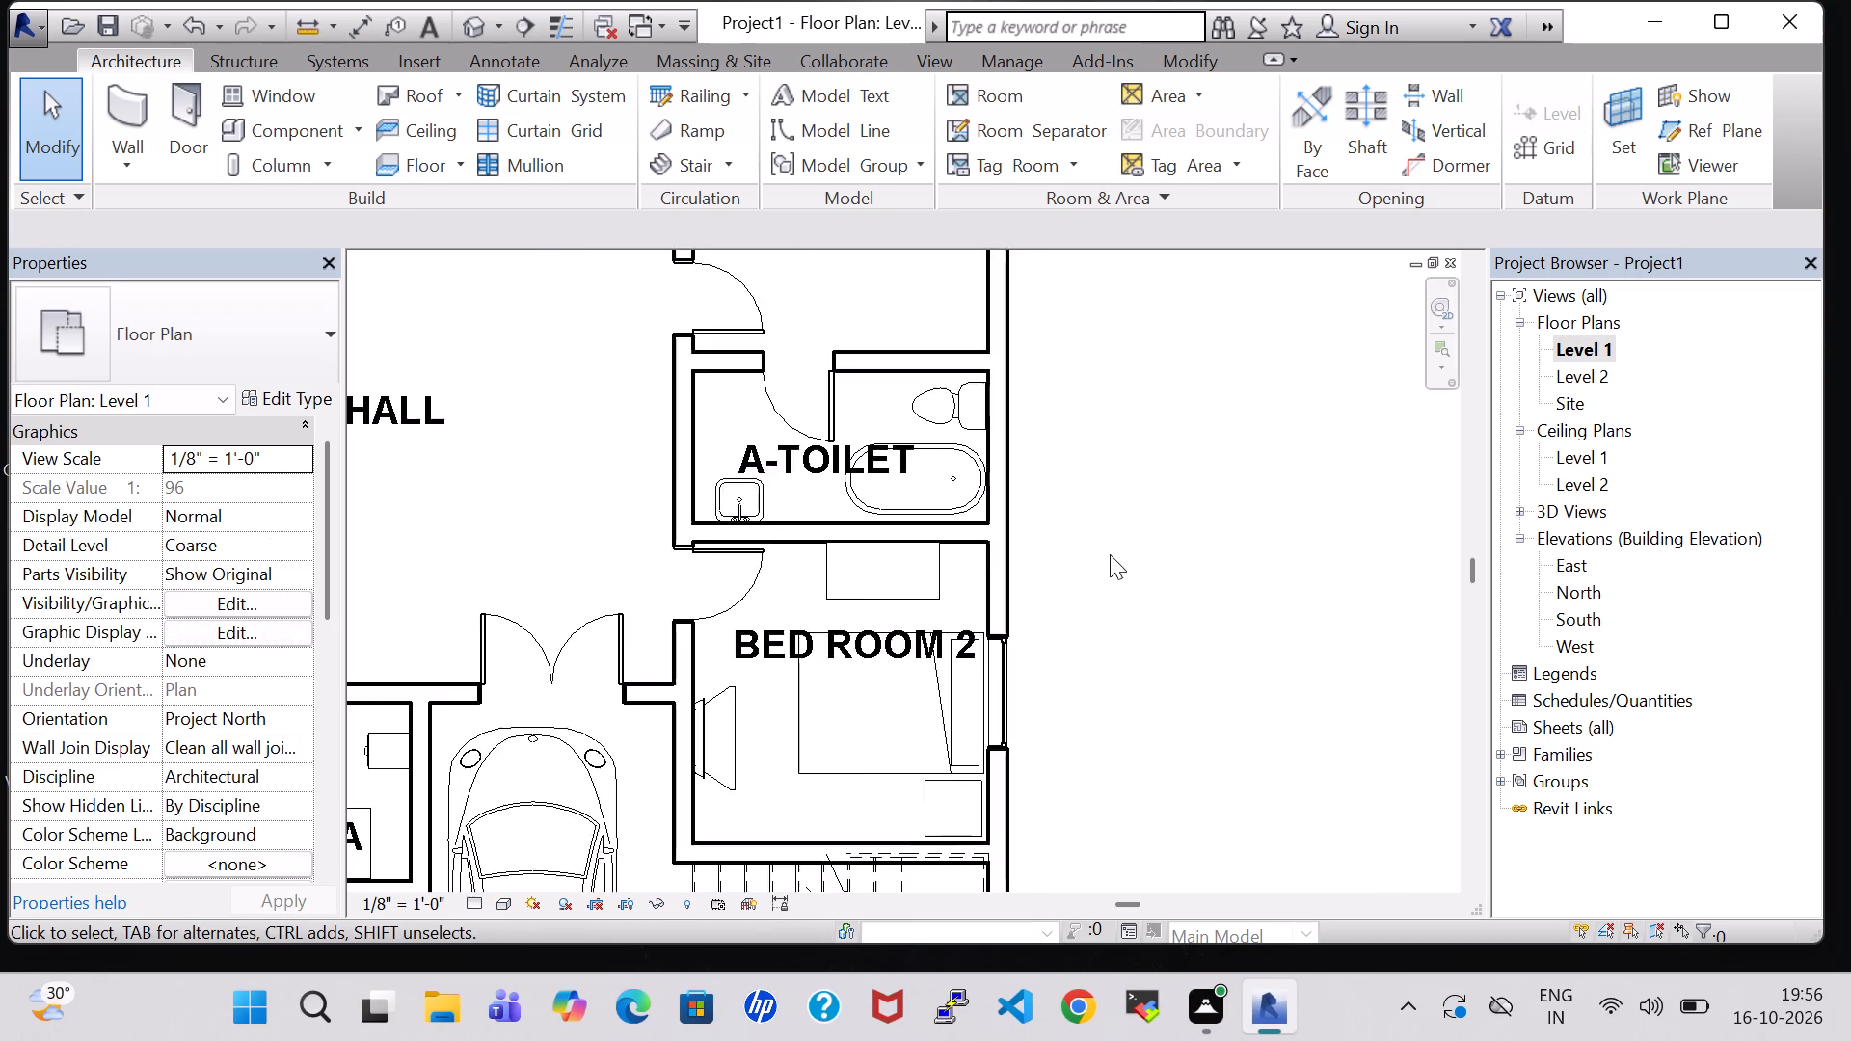
scroll(1110, 554, down, 3)
middle_drag(1124, 579, 1108, 575)
click(984, 708)
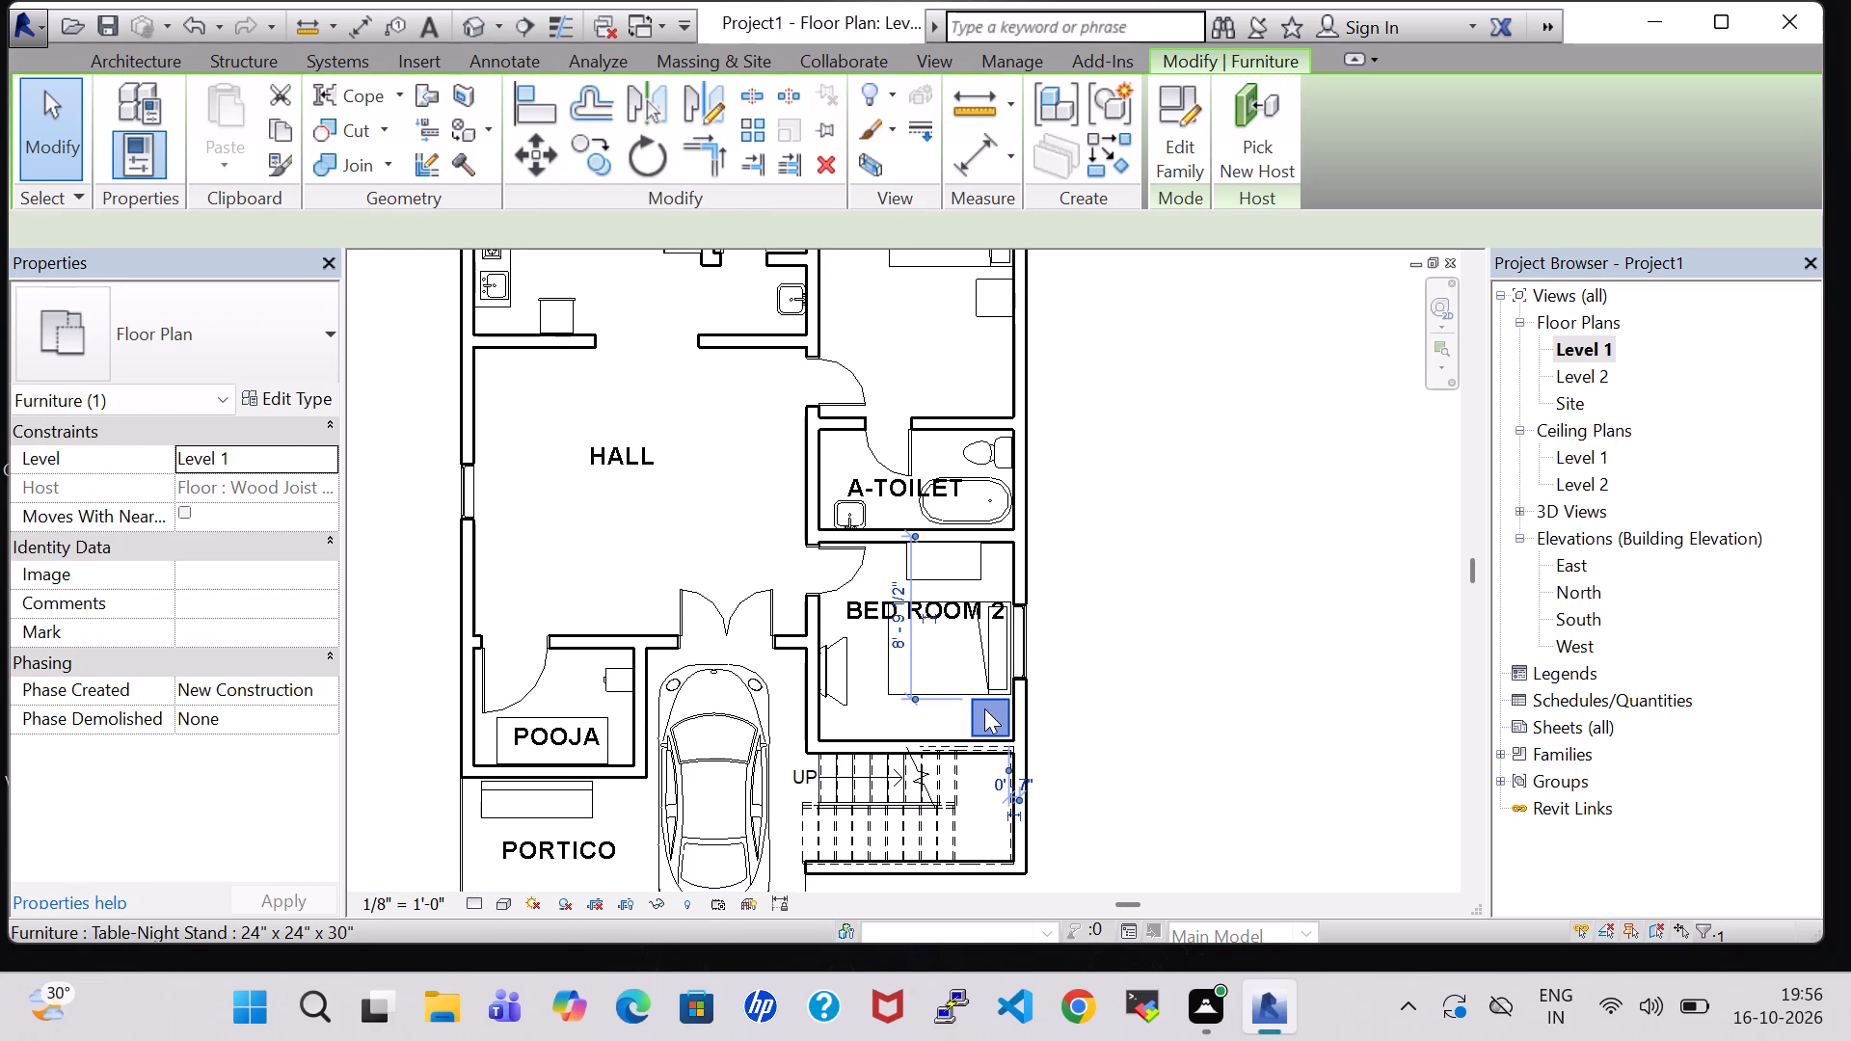
key(Left)
key(Left)
key(Left)
key(Left)
key(Left)
key(Left)
key(Left)
key(Left)
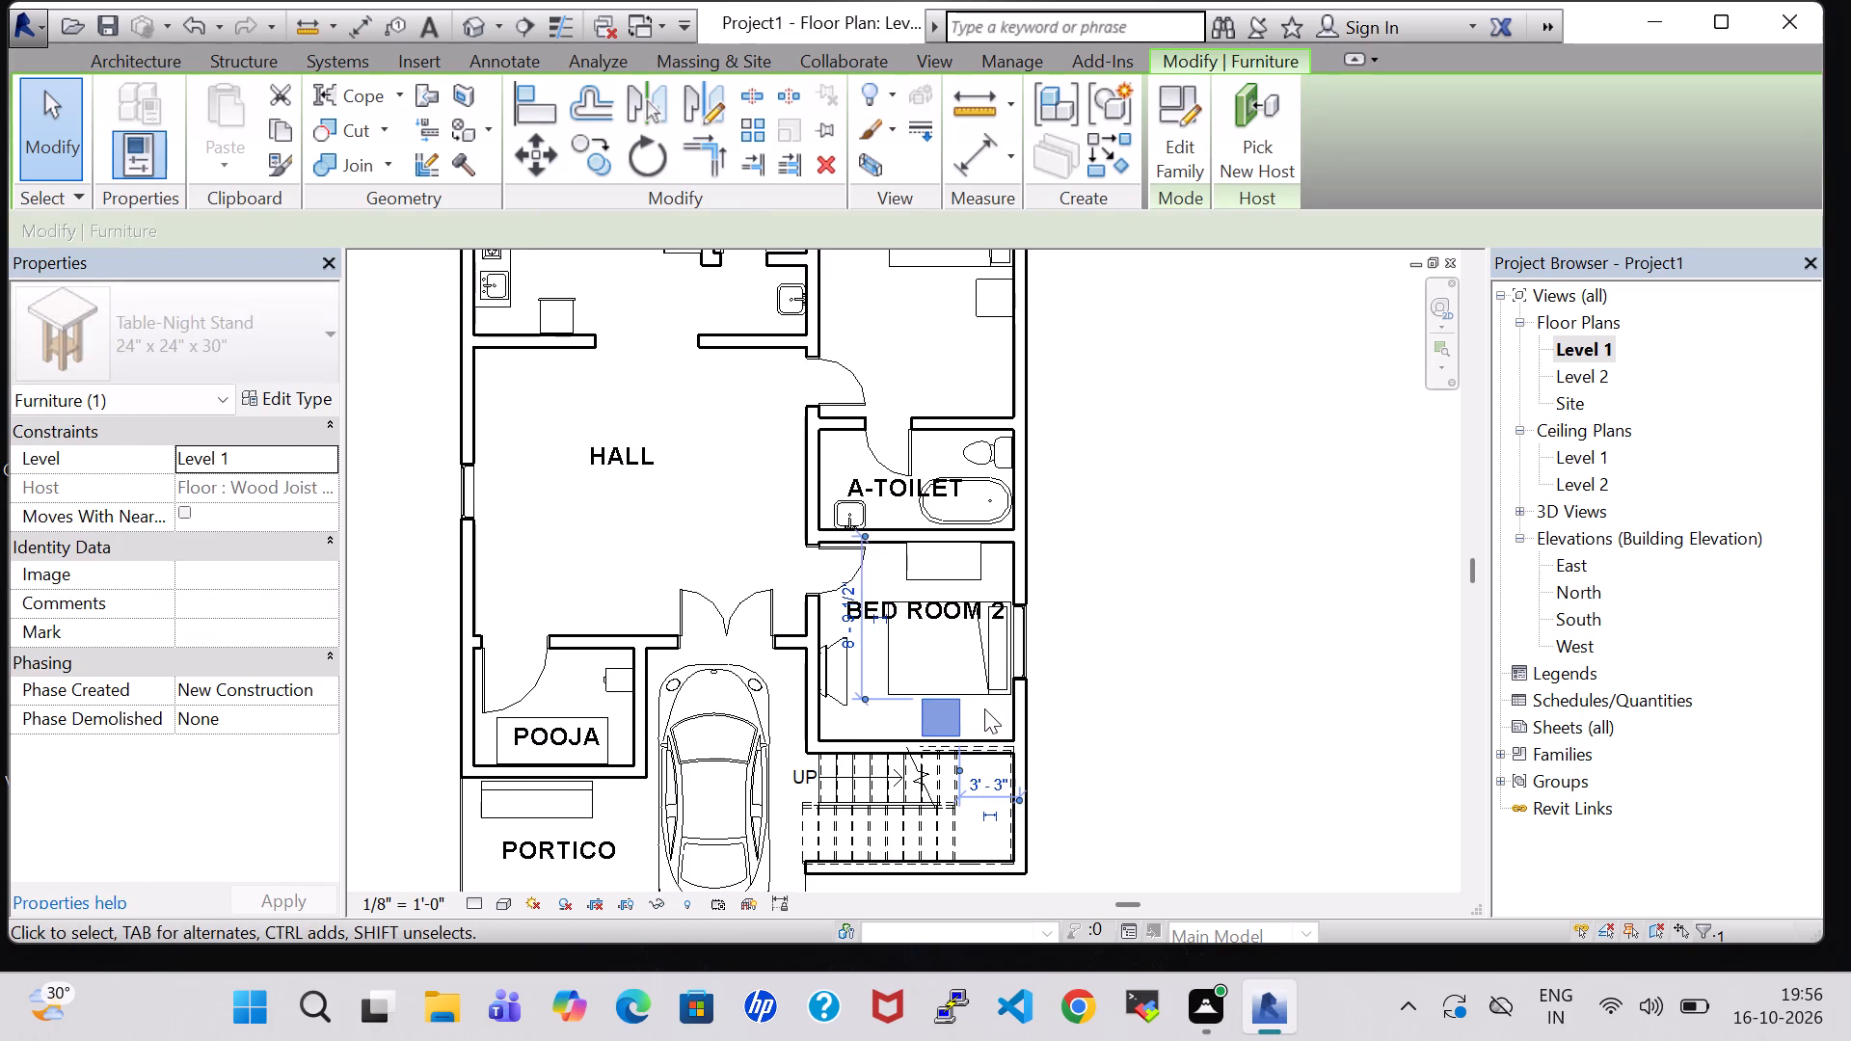
click(1313, 719)
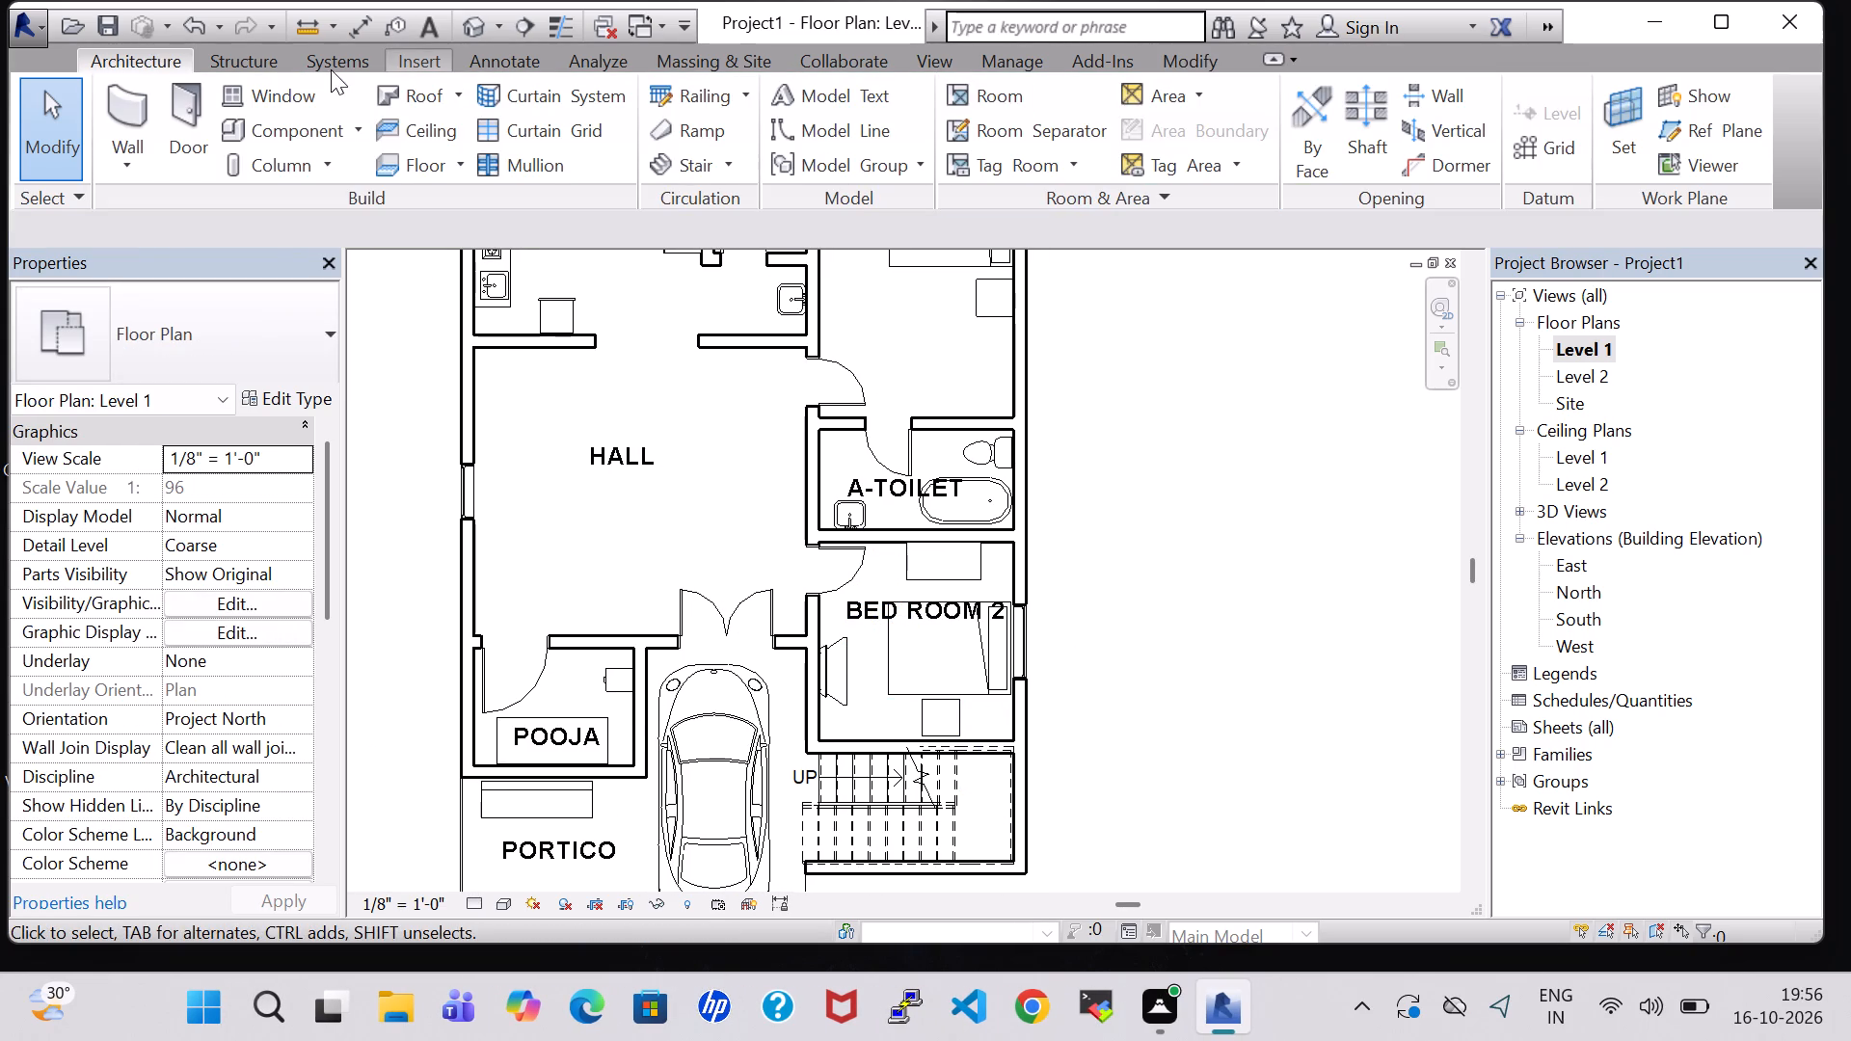
Load the Mirror-Ellipse family from the Furniture library.
click(262, 143)
click(1182, 170)
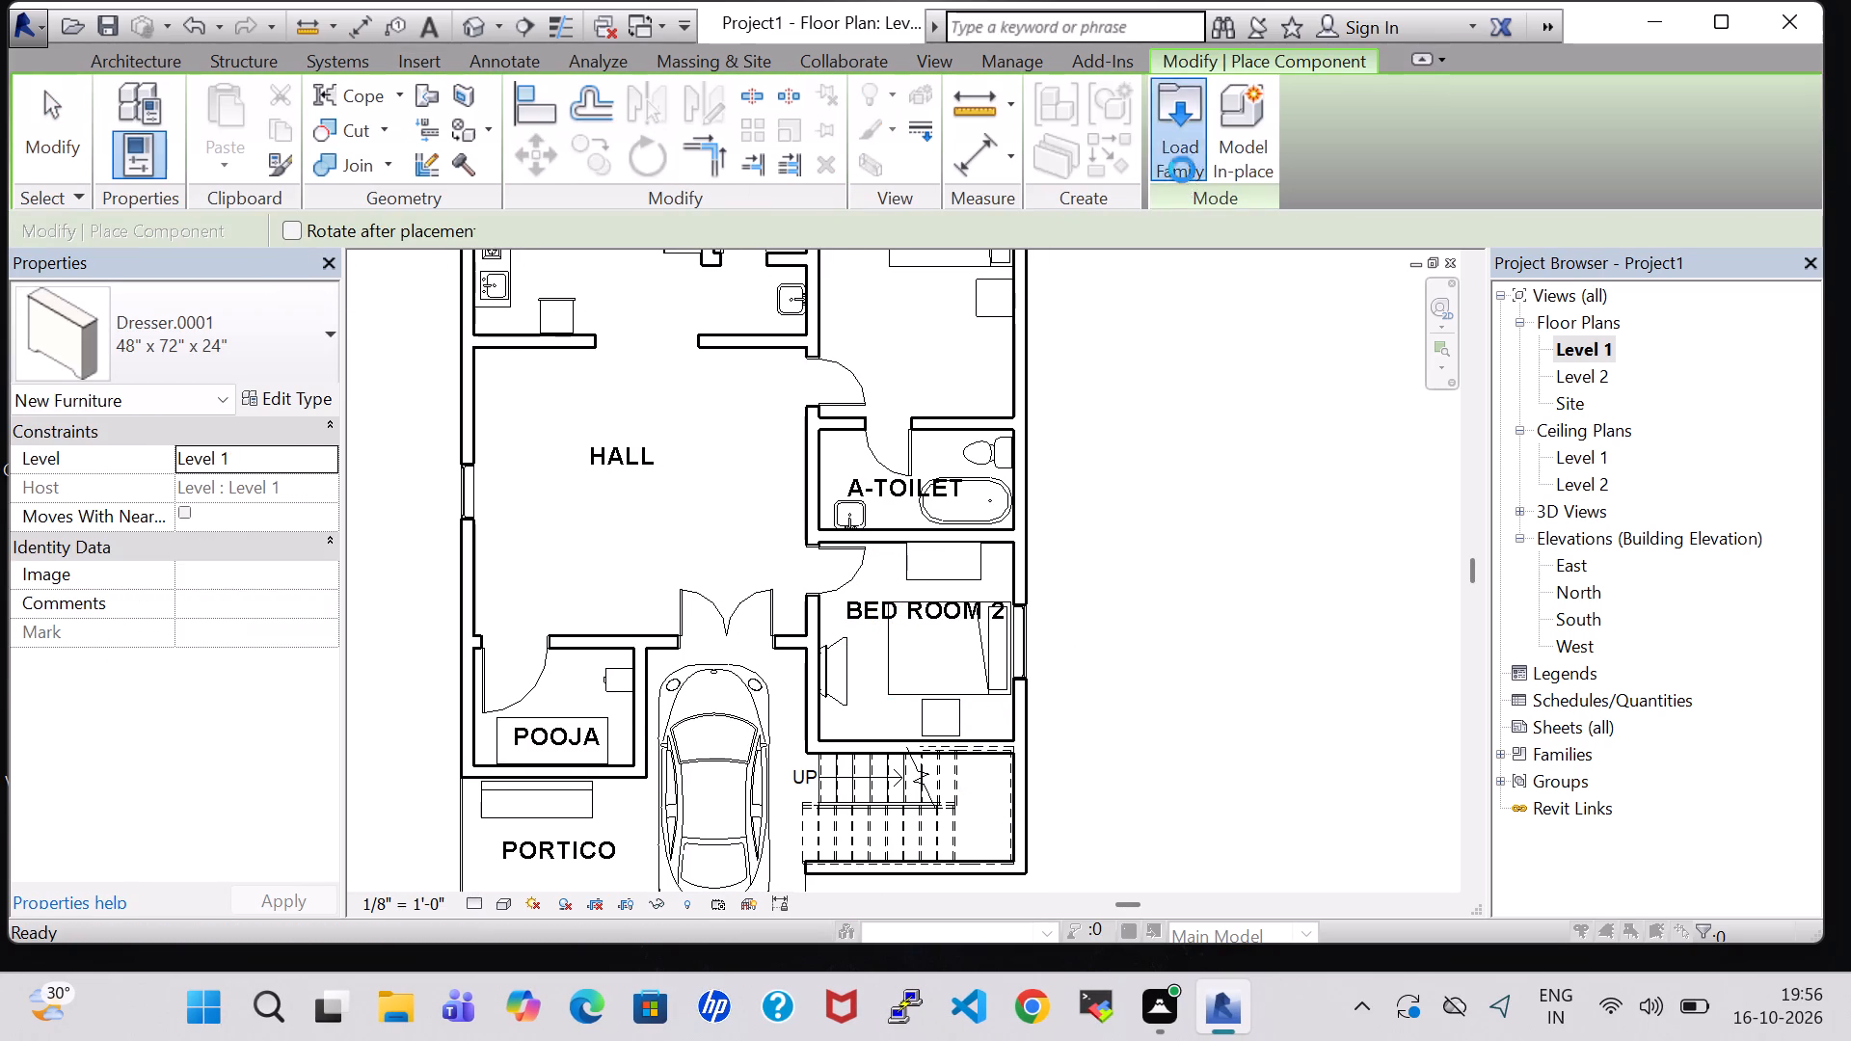
scroll(1073, 486, down, 1)
double_click(1081, 384)
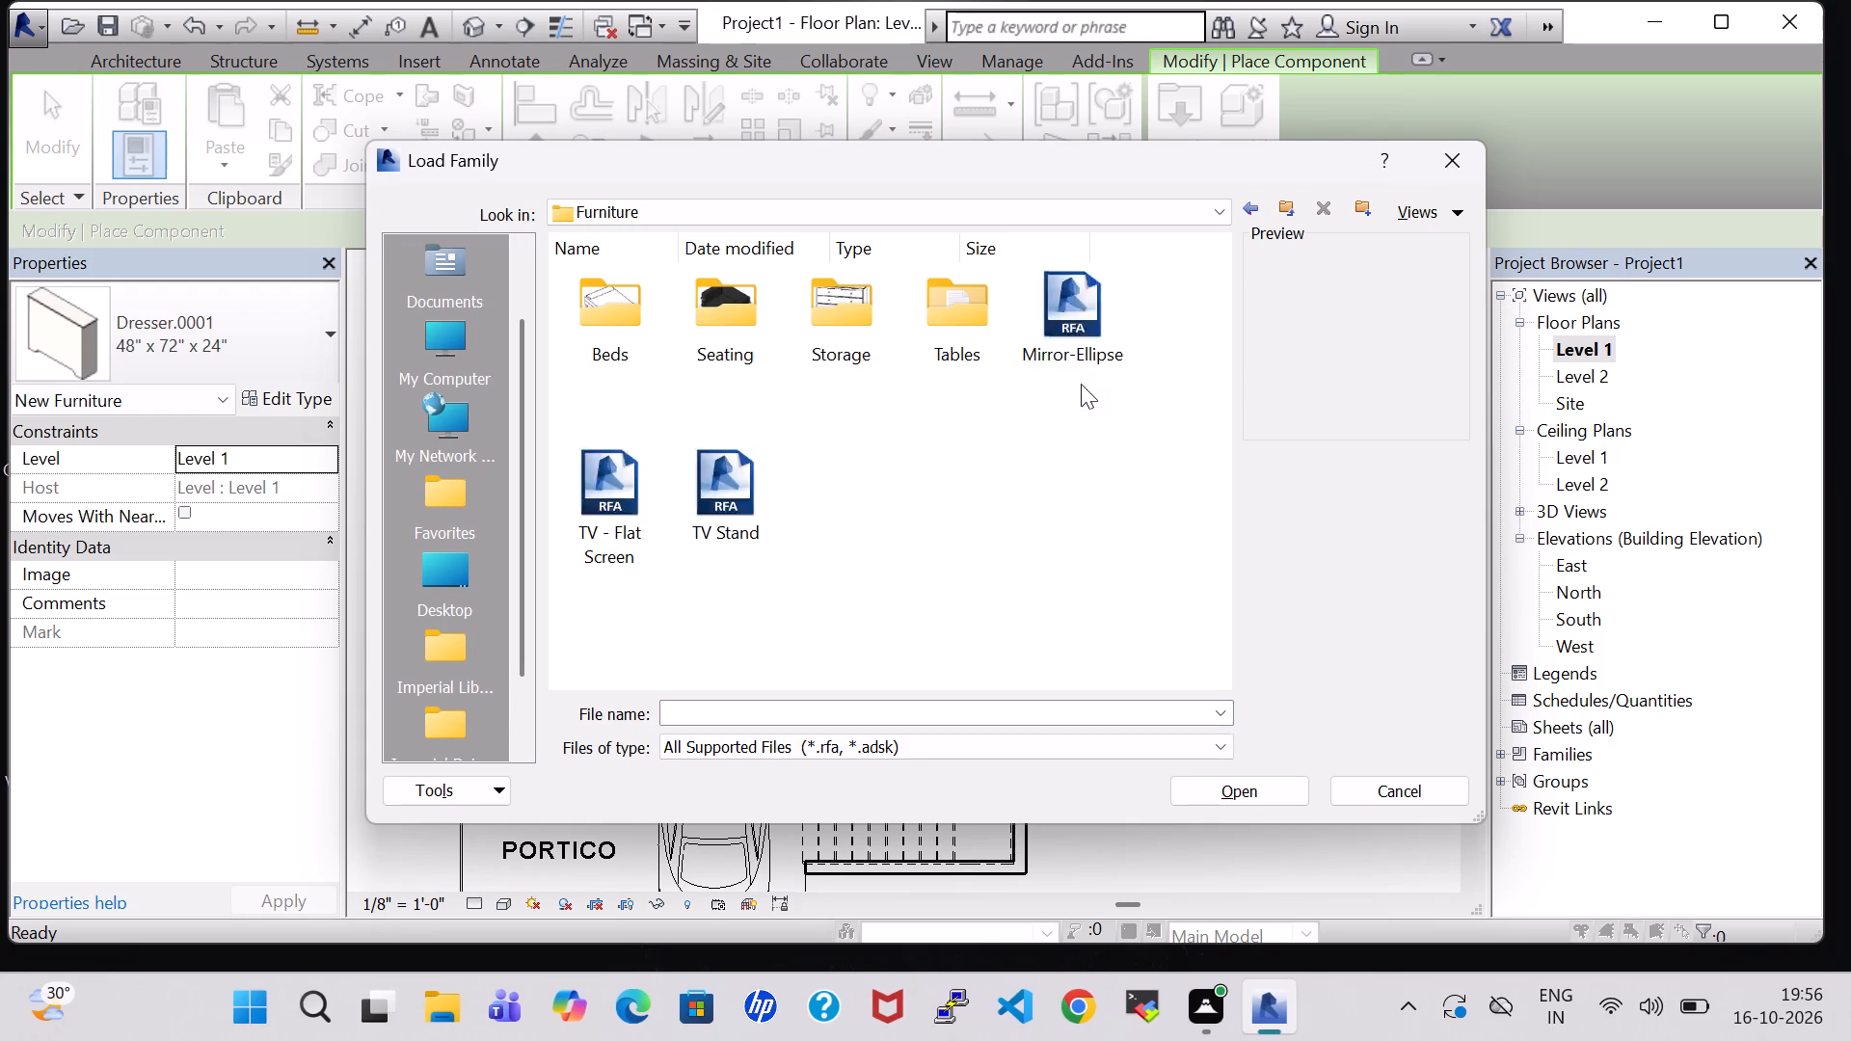
click(1066, 297)
click(1226, 790)
scroll(943, 706, up, 10)
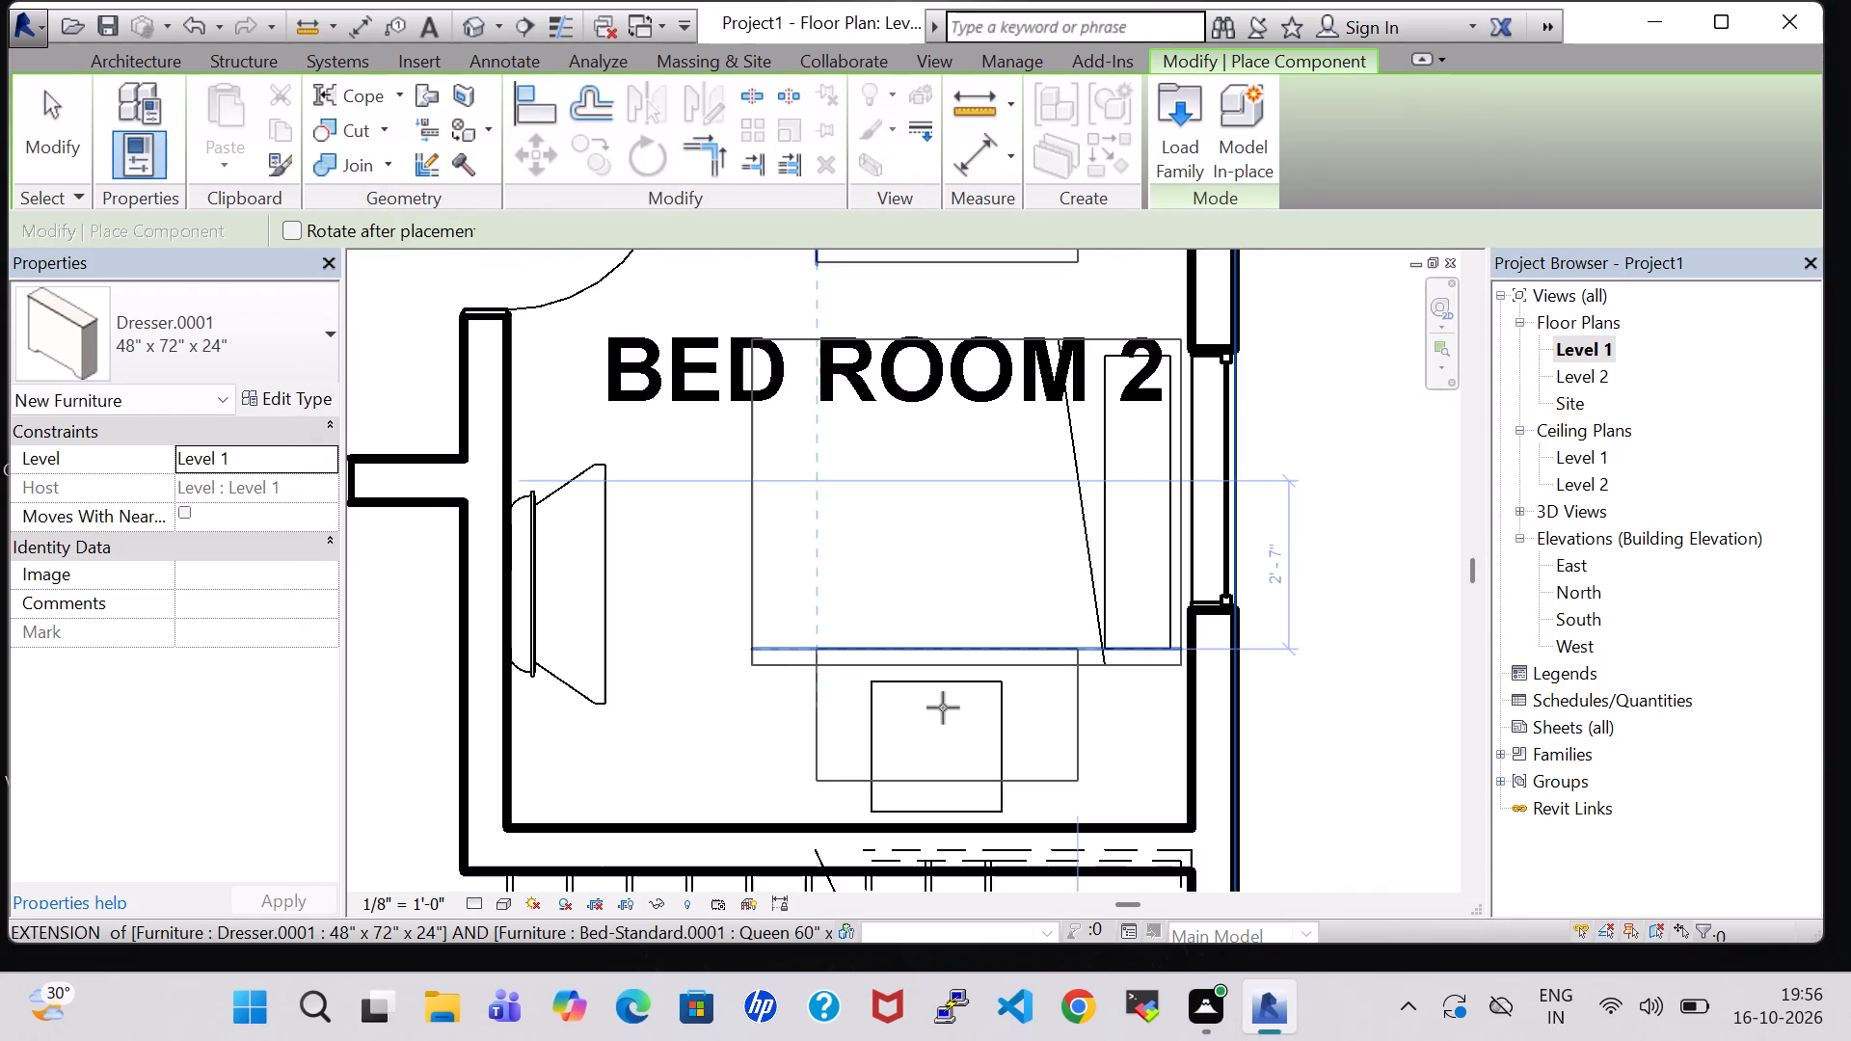
key(Escape)
key(Escape)
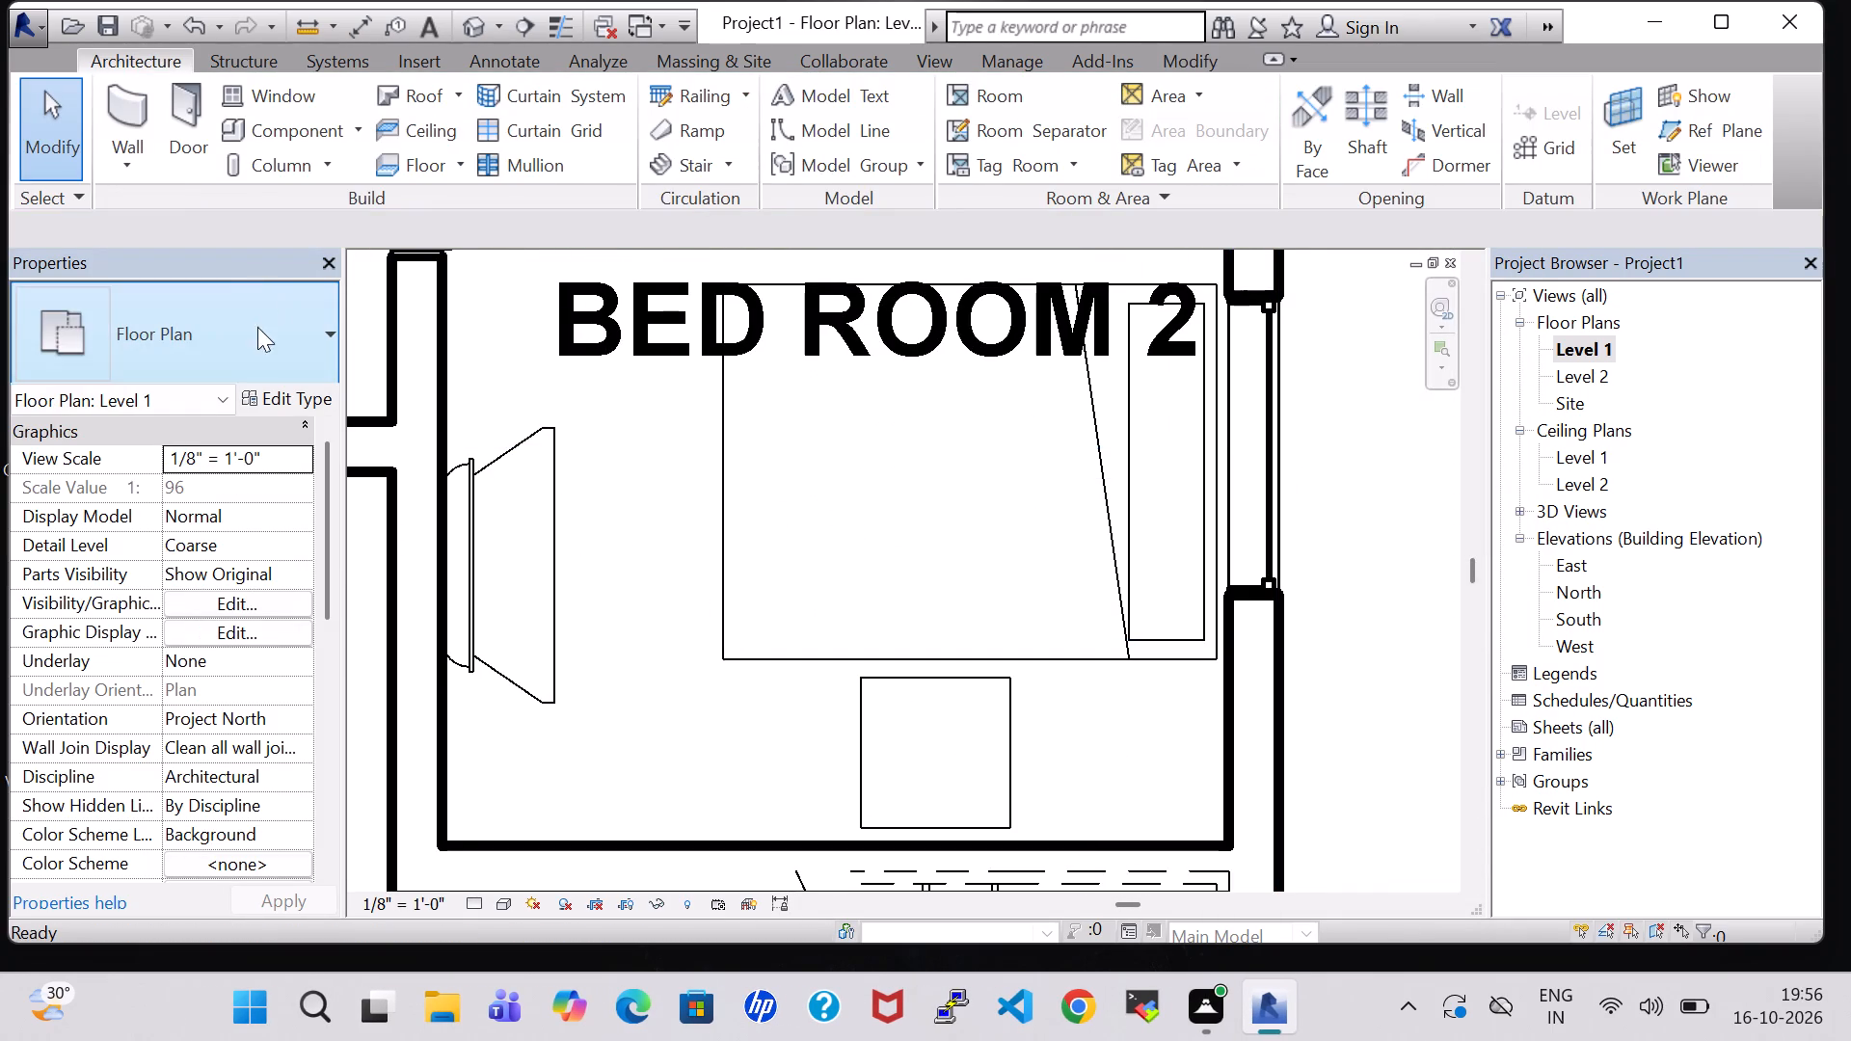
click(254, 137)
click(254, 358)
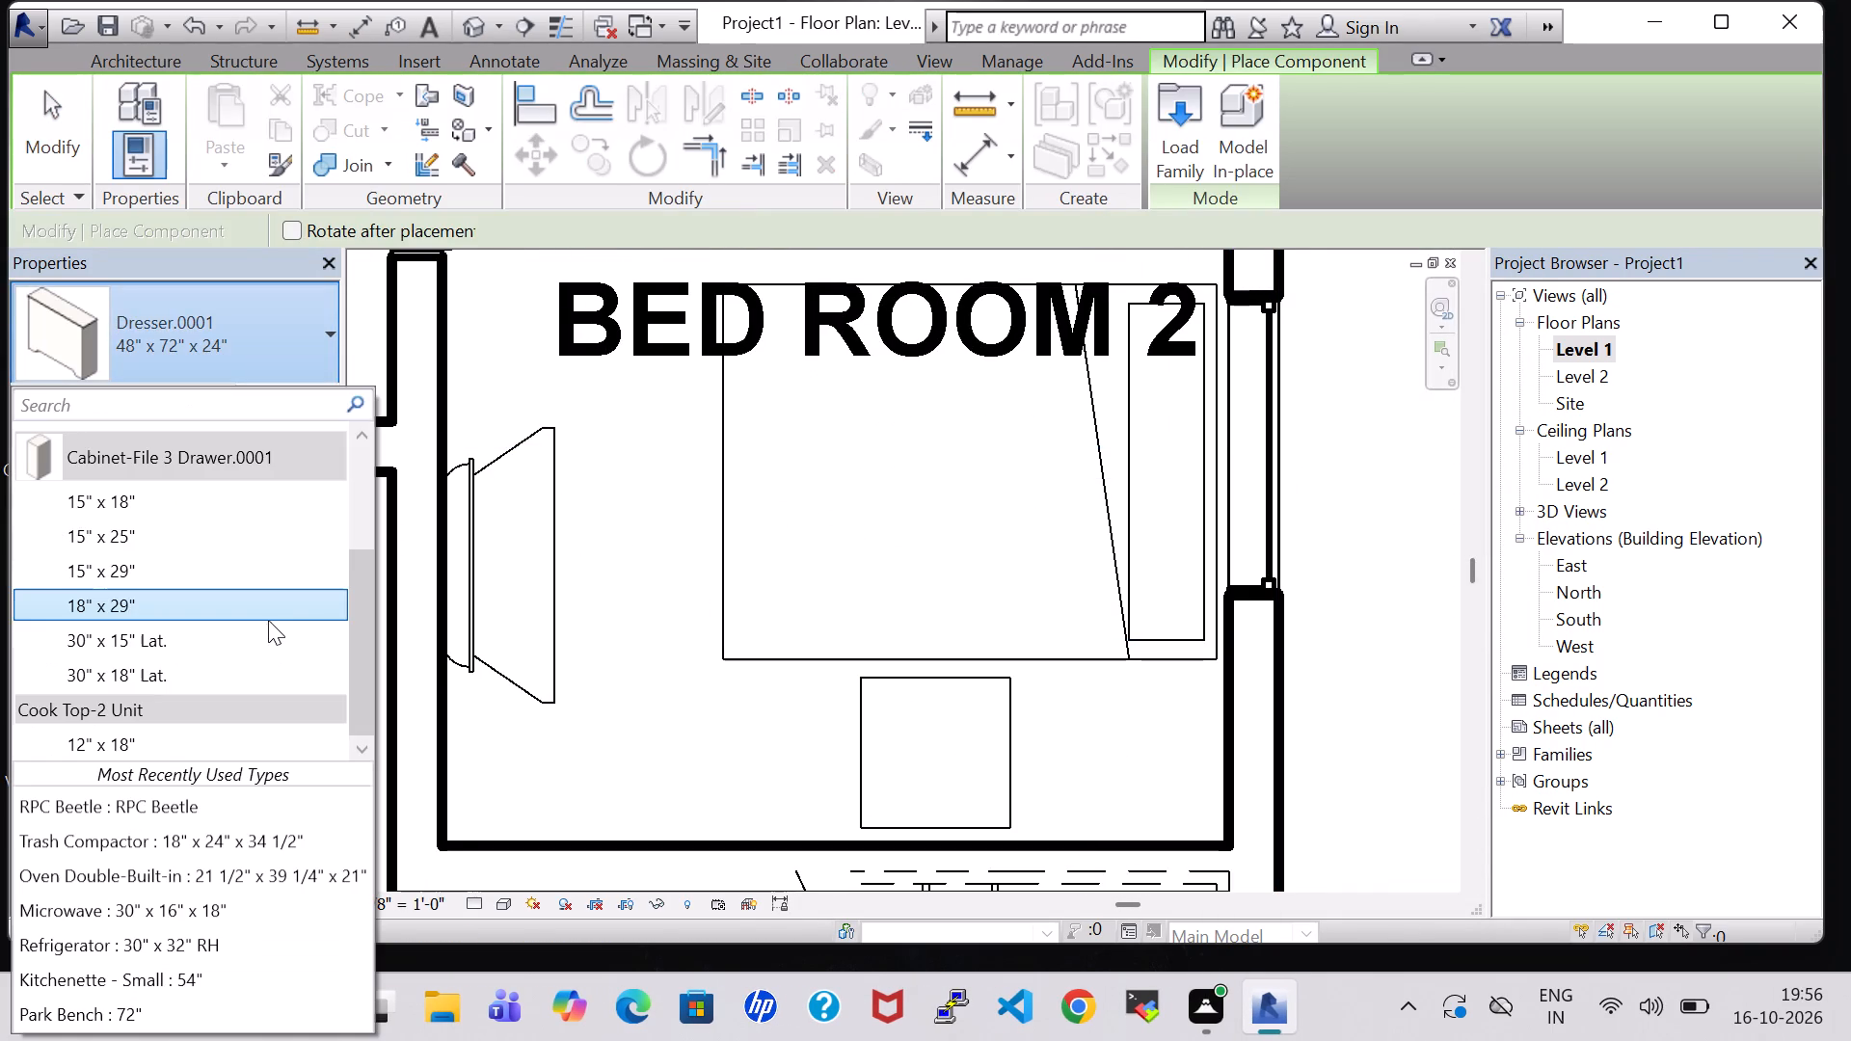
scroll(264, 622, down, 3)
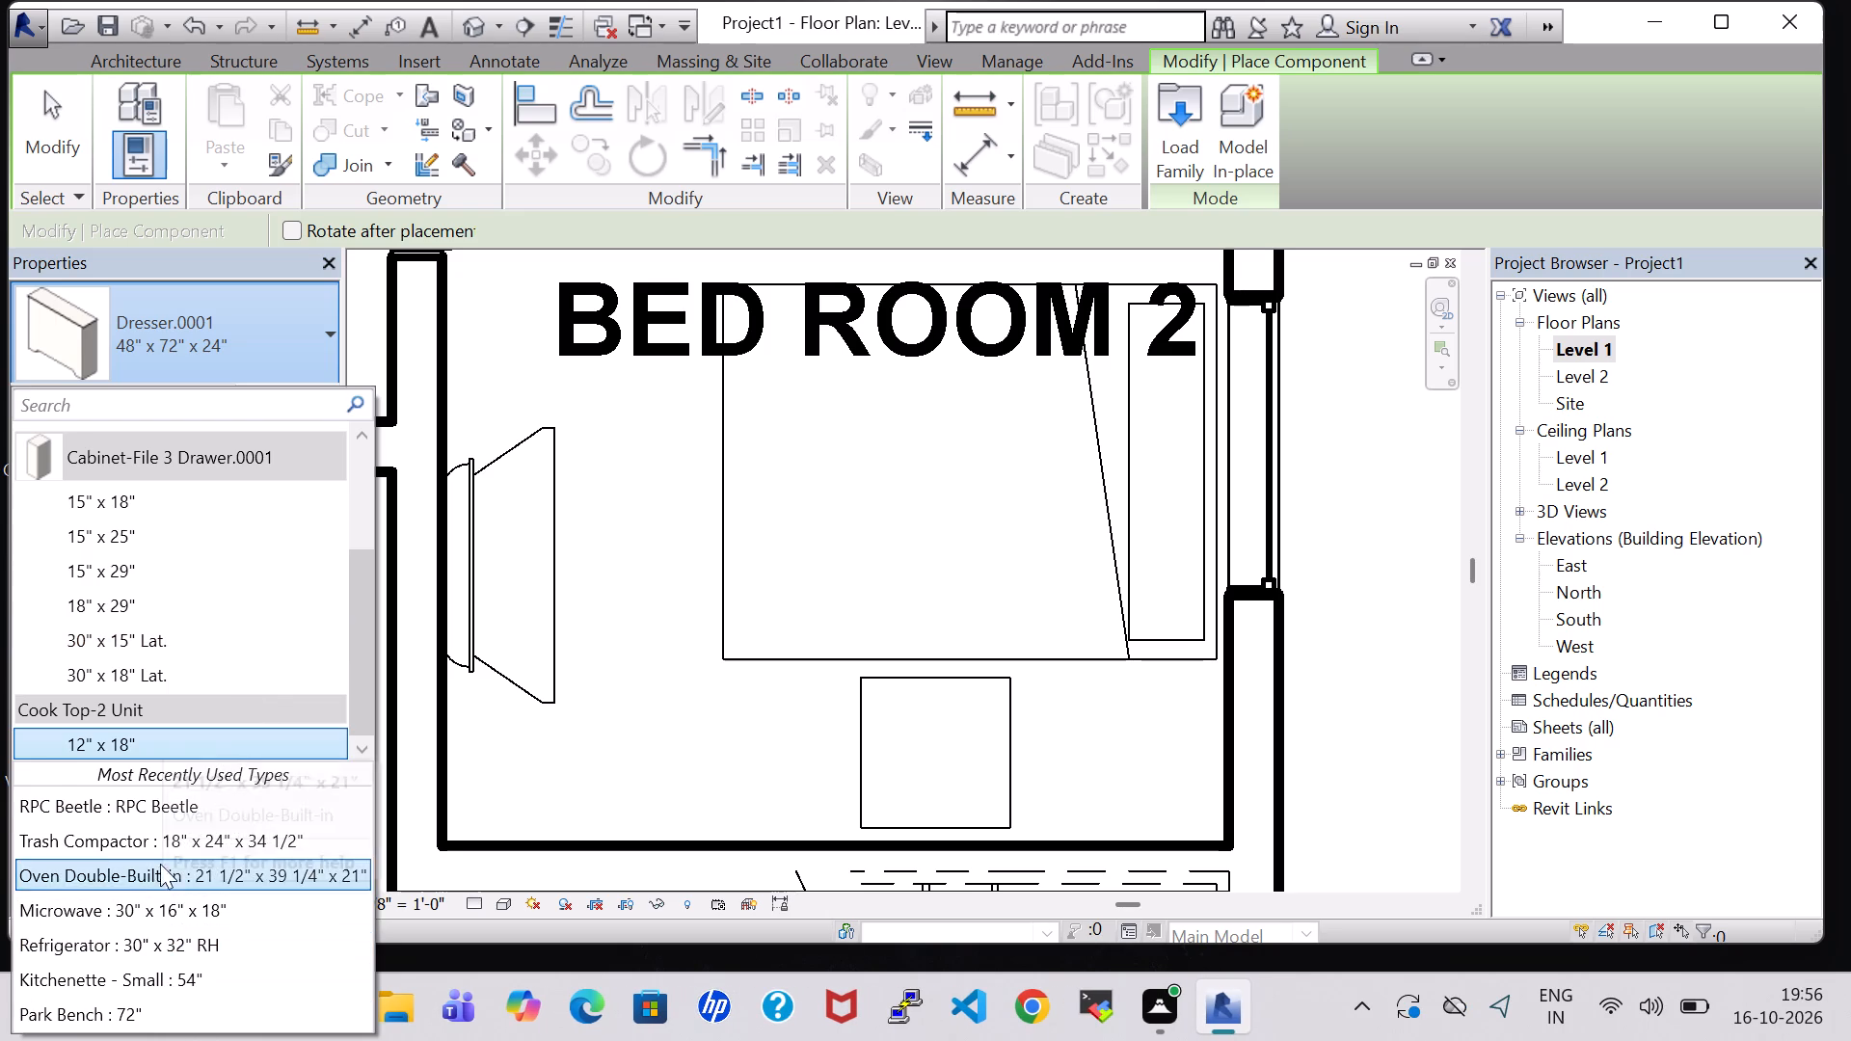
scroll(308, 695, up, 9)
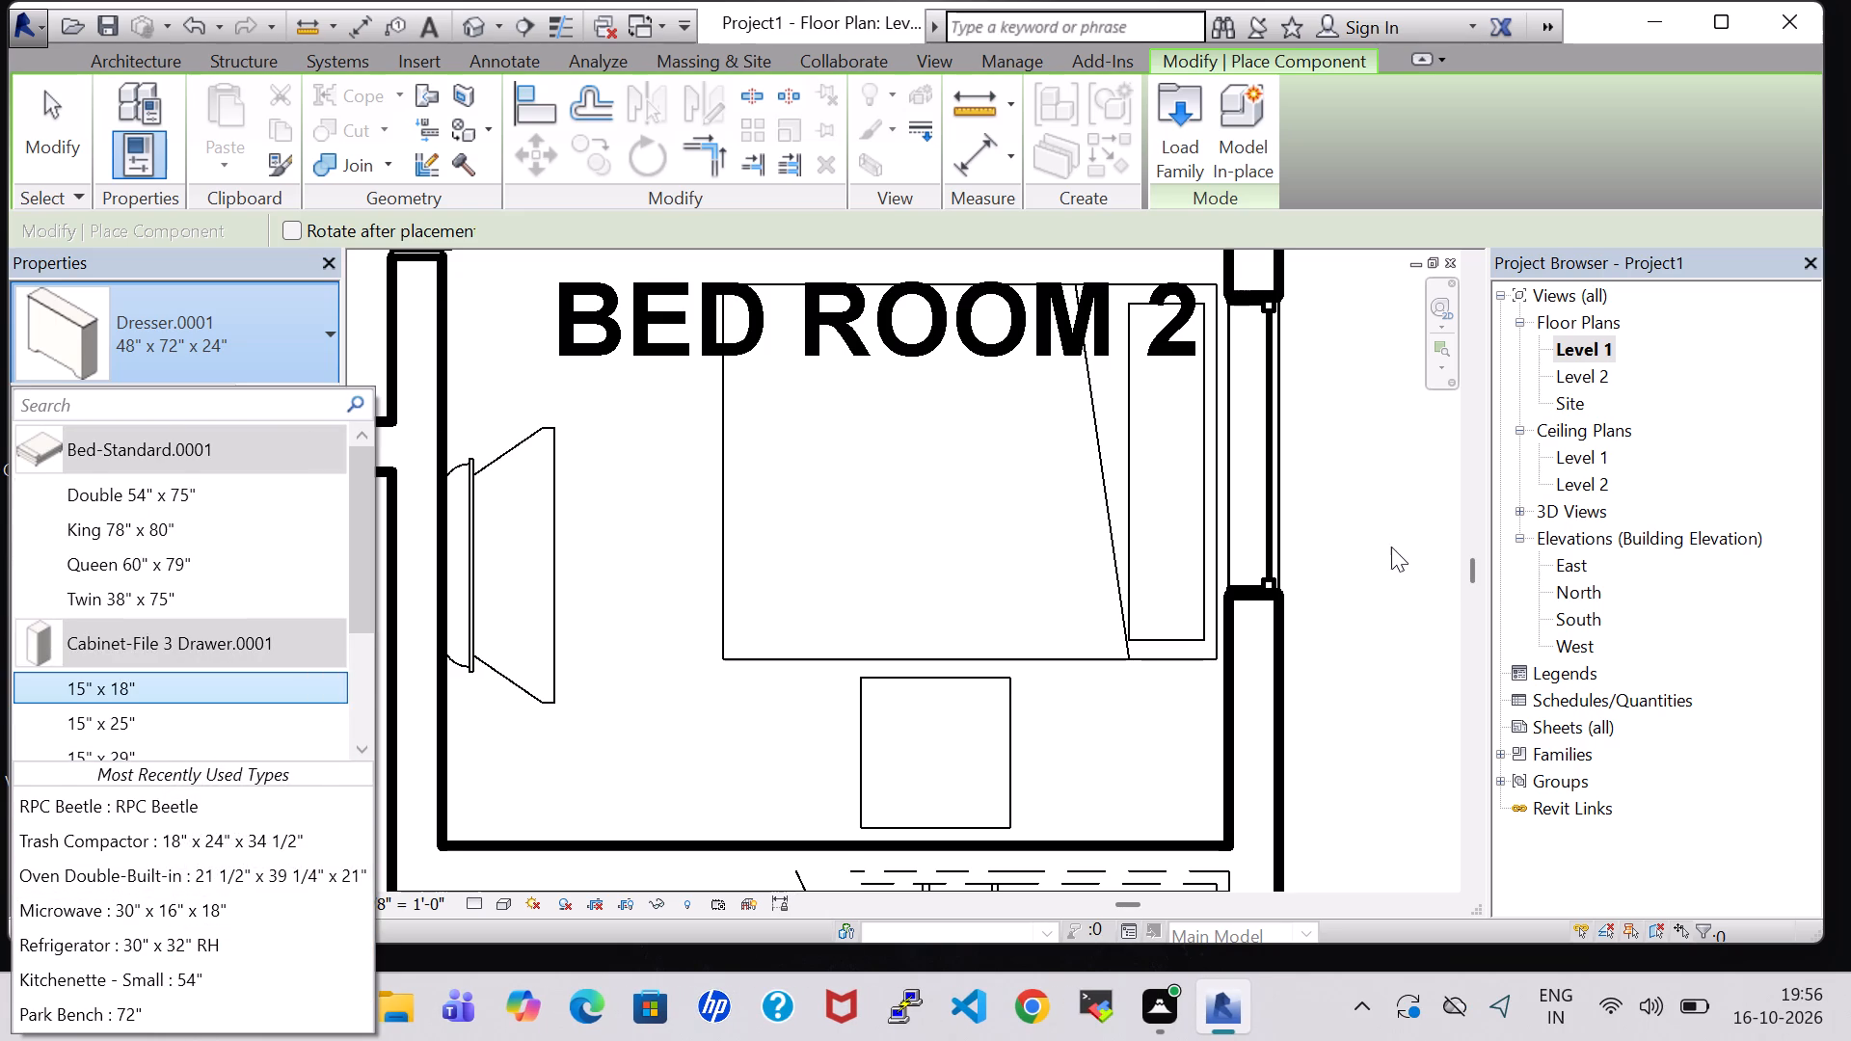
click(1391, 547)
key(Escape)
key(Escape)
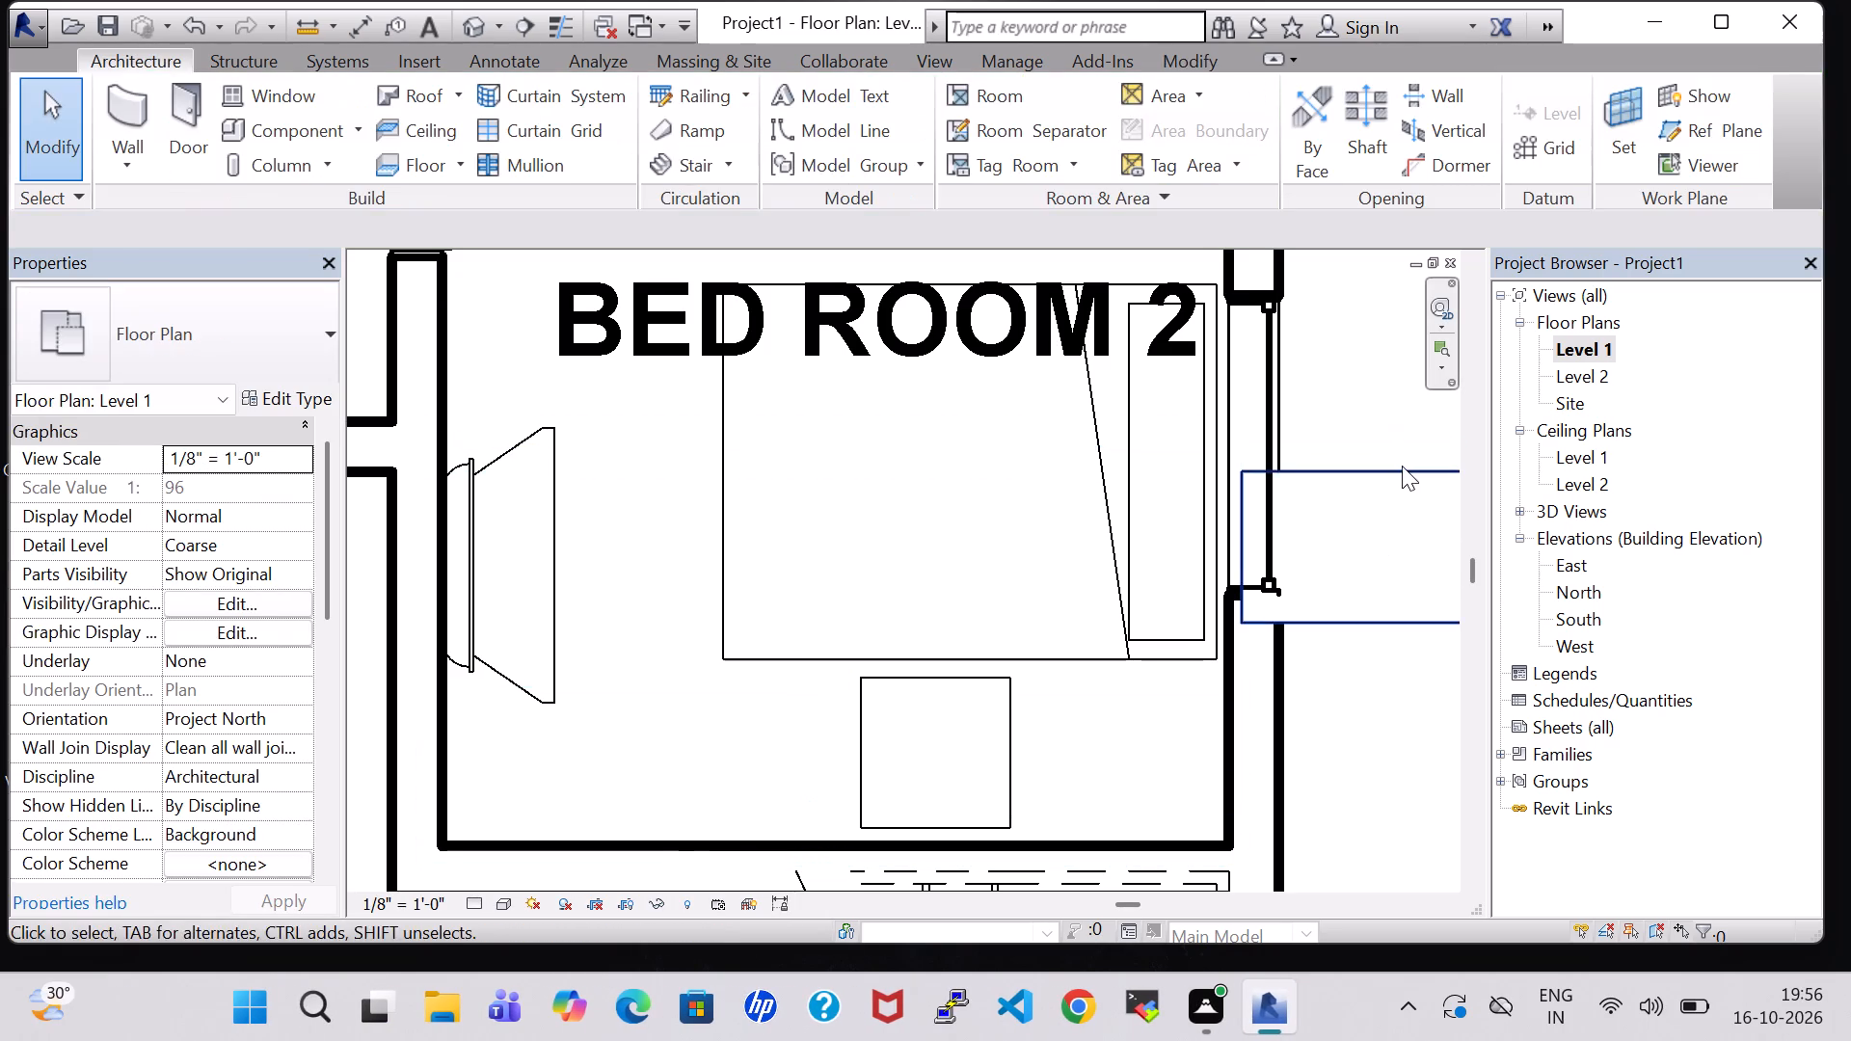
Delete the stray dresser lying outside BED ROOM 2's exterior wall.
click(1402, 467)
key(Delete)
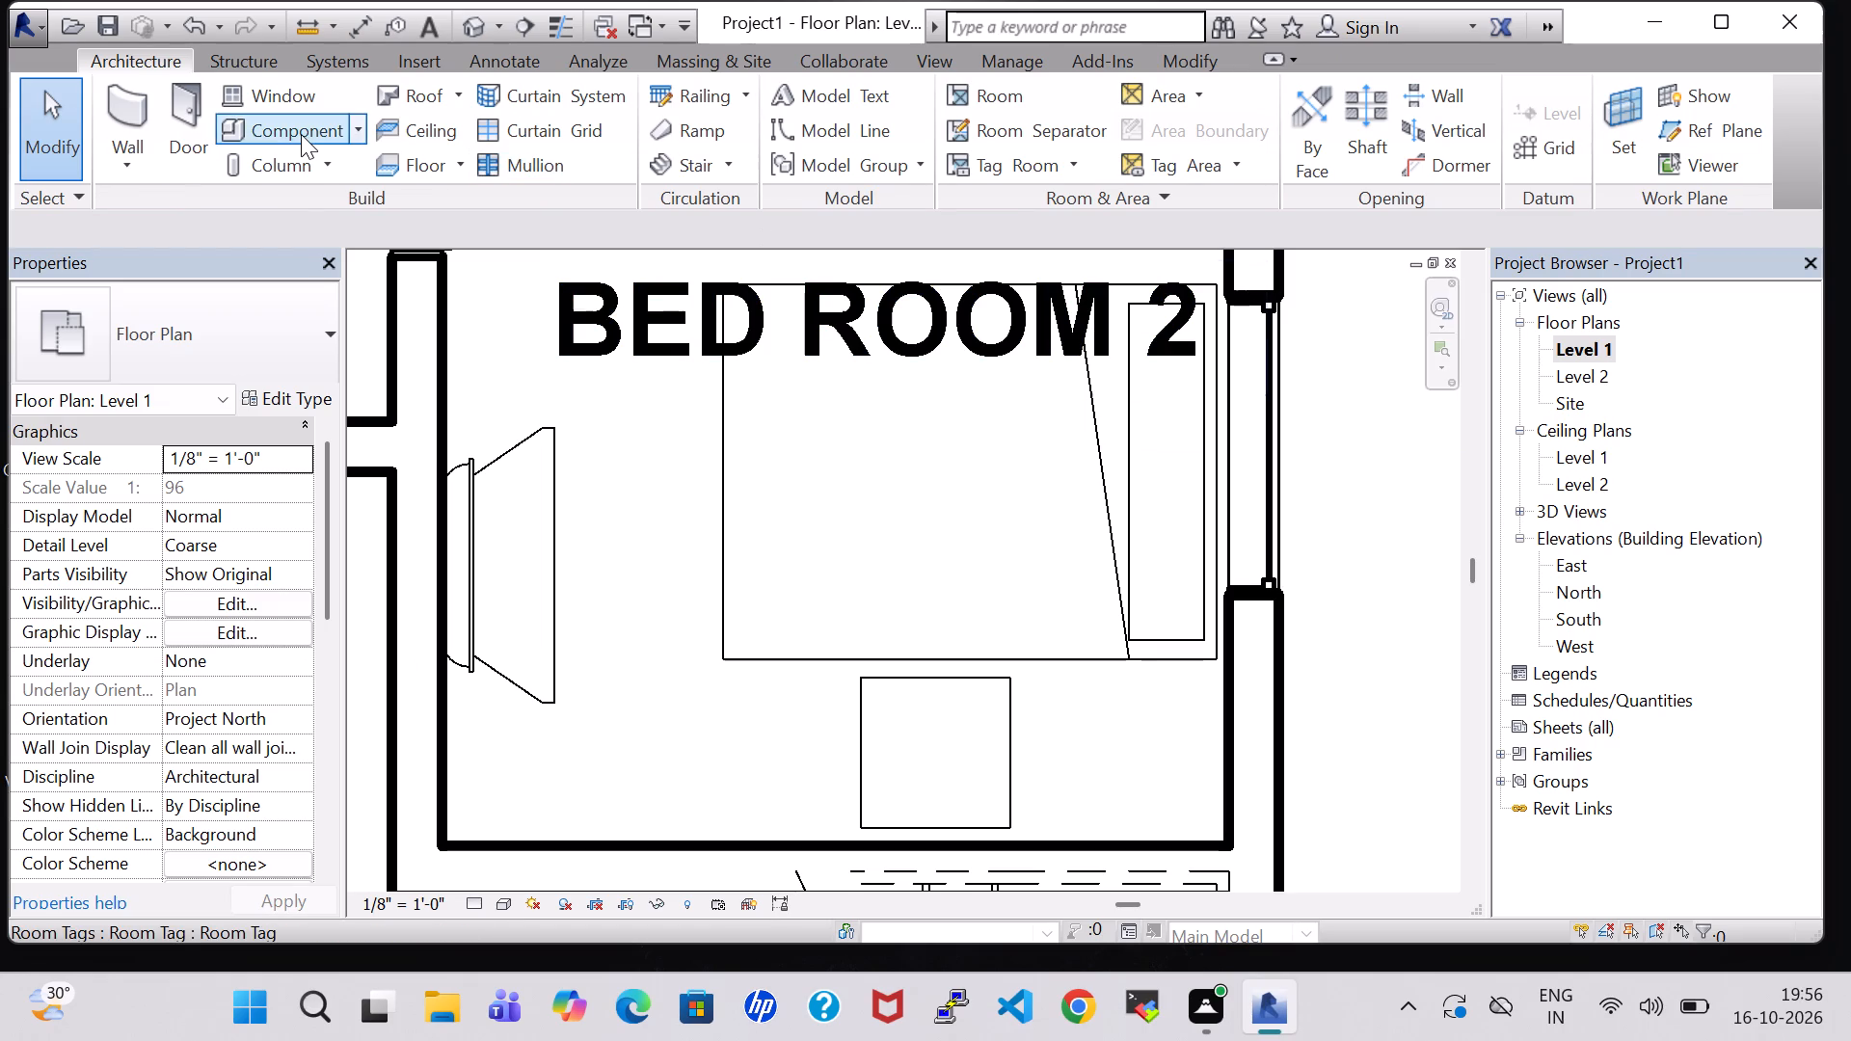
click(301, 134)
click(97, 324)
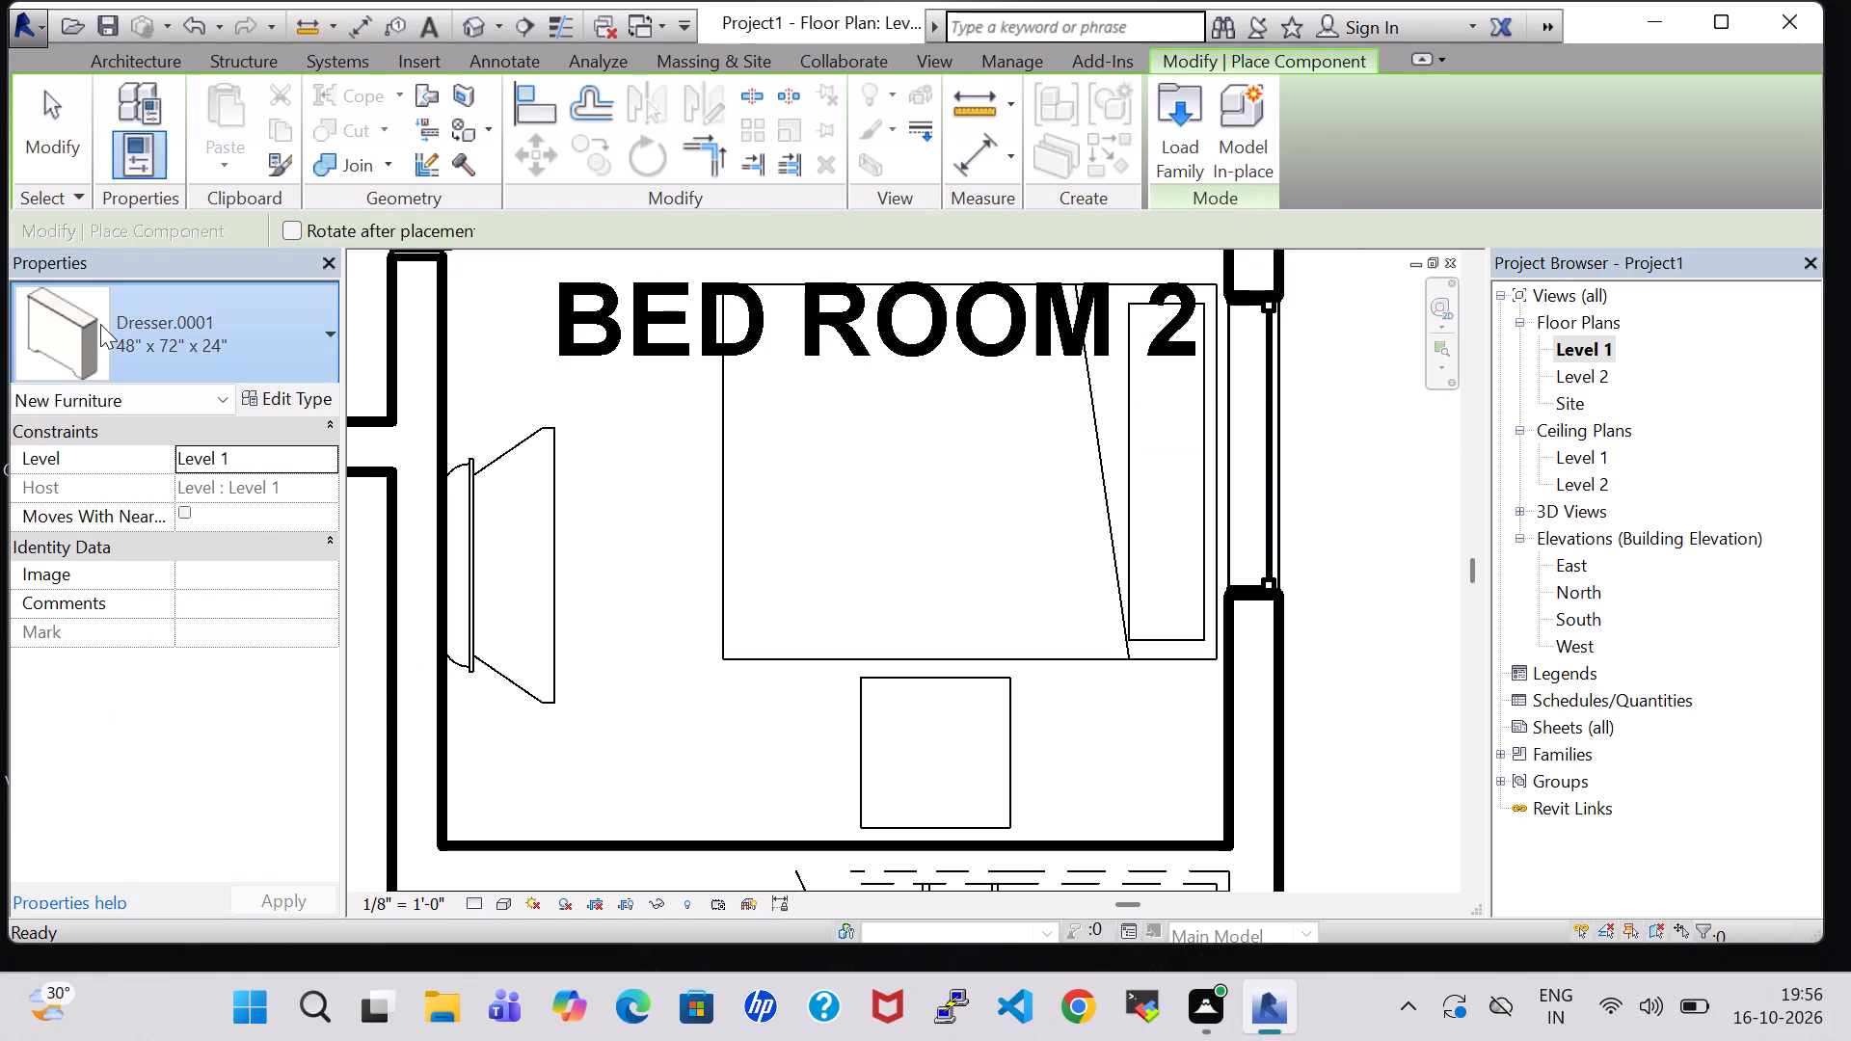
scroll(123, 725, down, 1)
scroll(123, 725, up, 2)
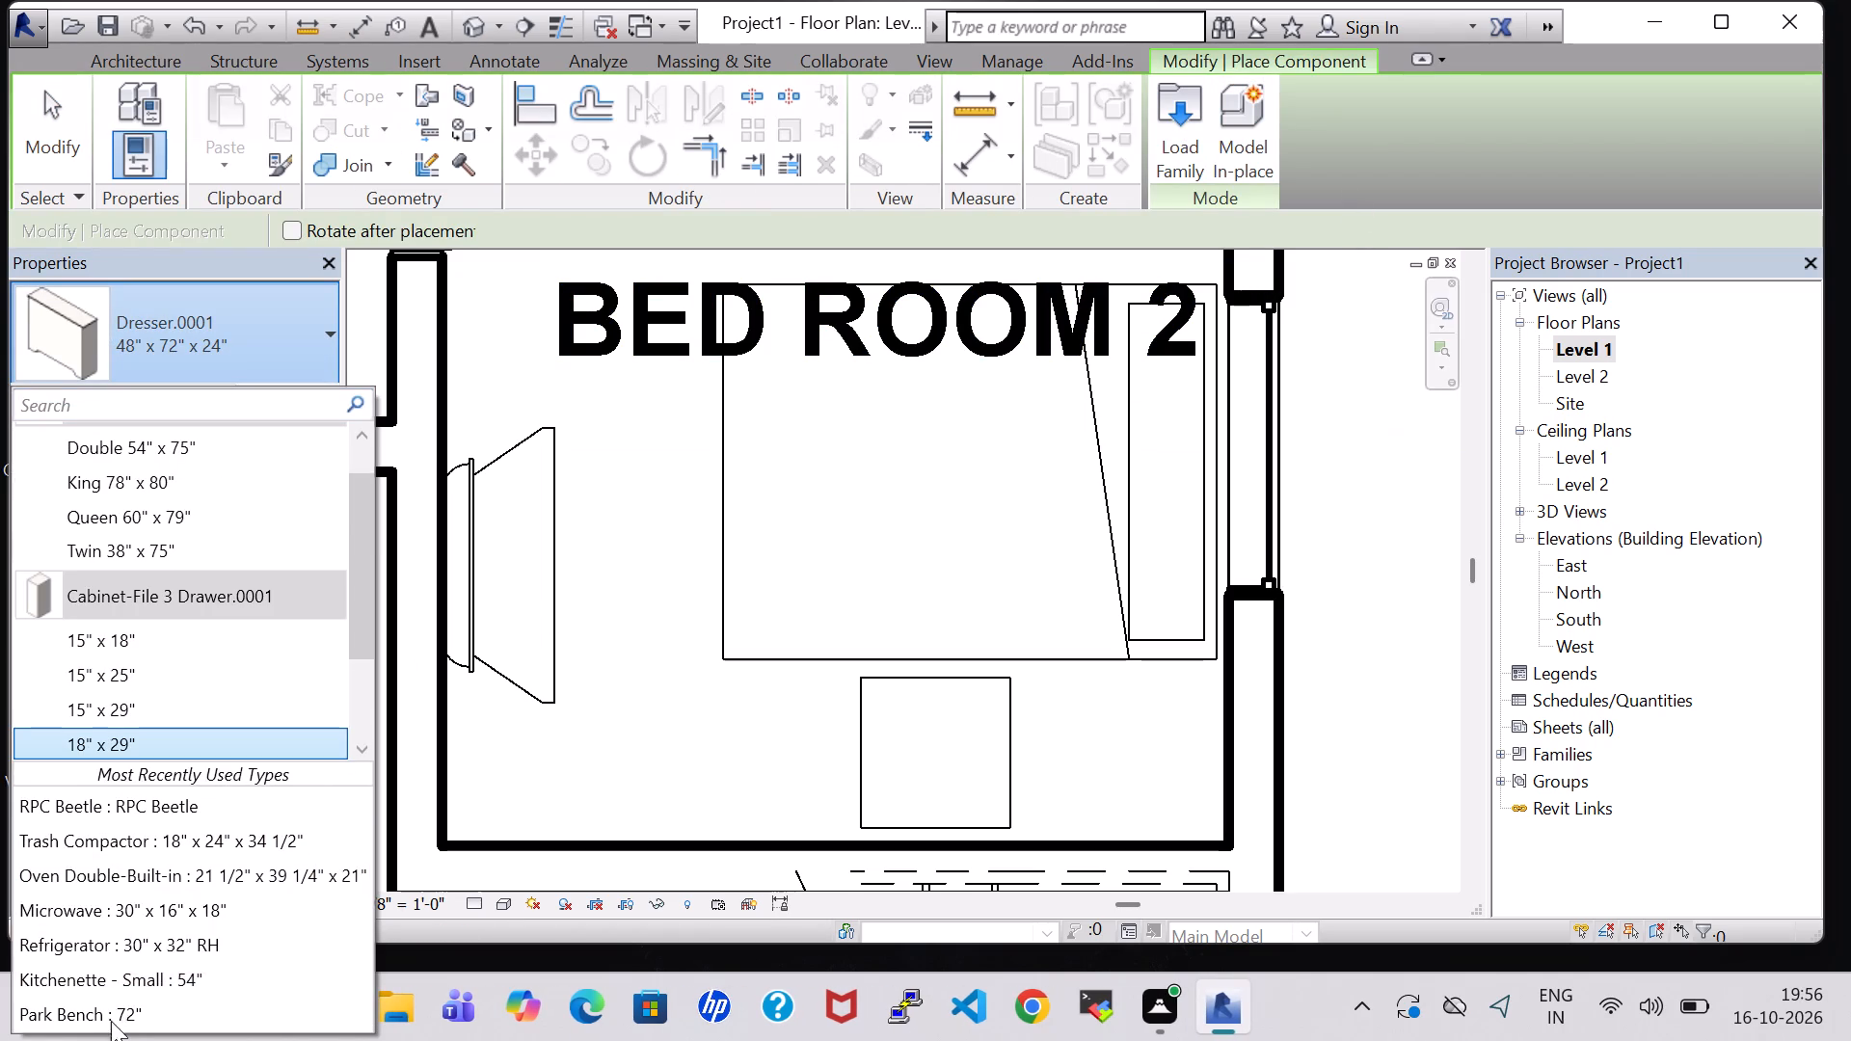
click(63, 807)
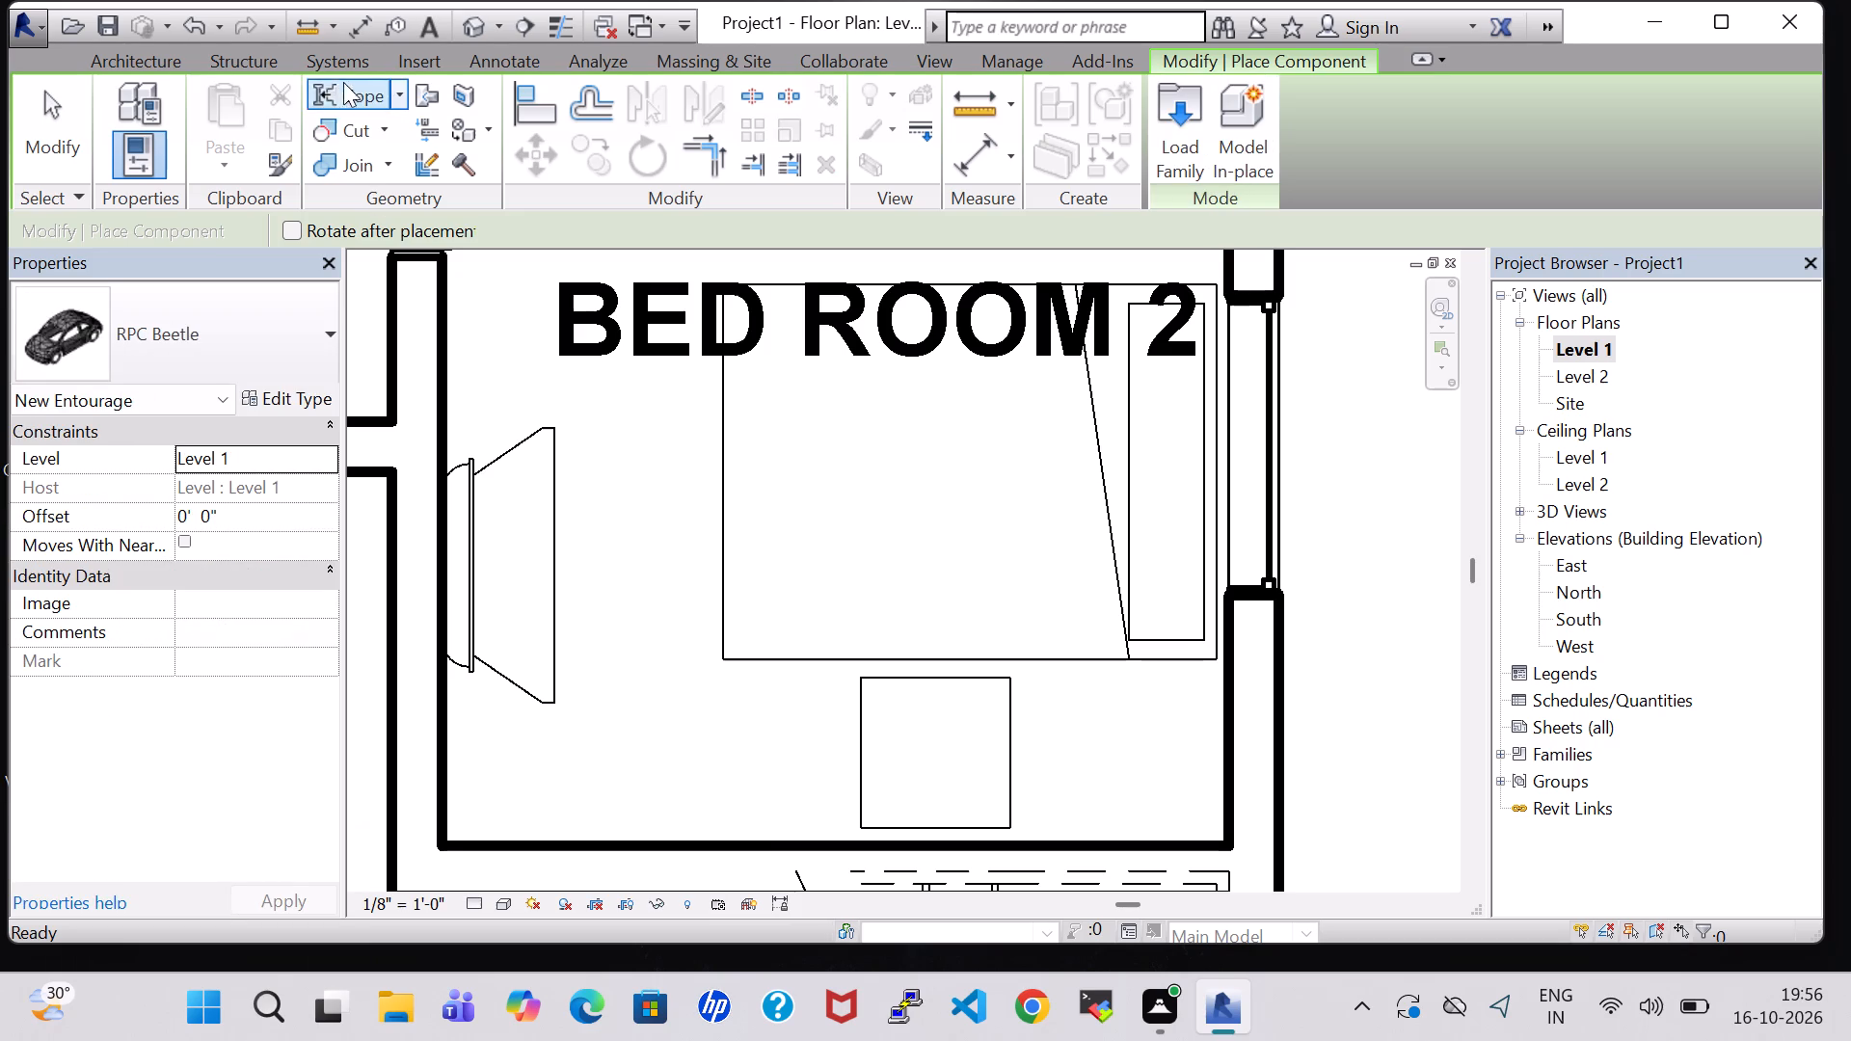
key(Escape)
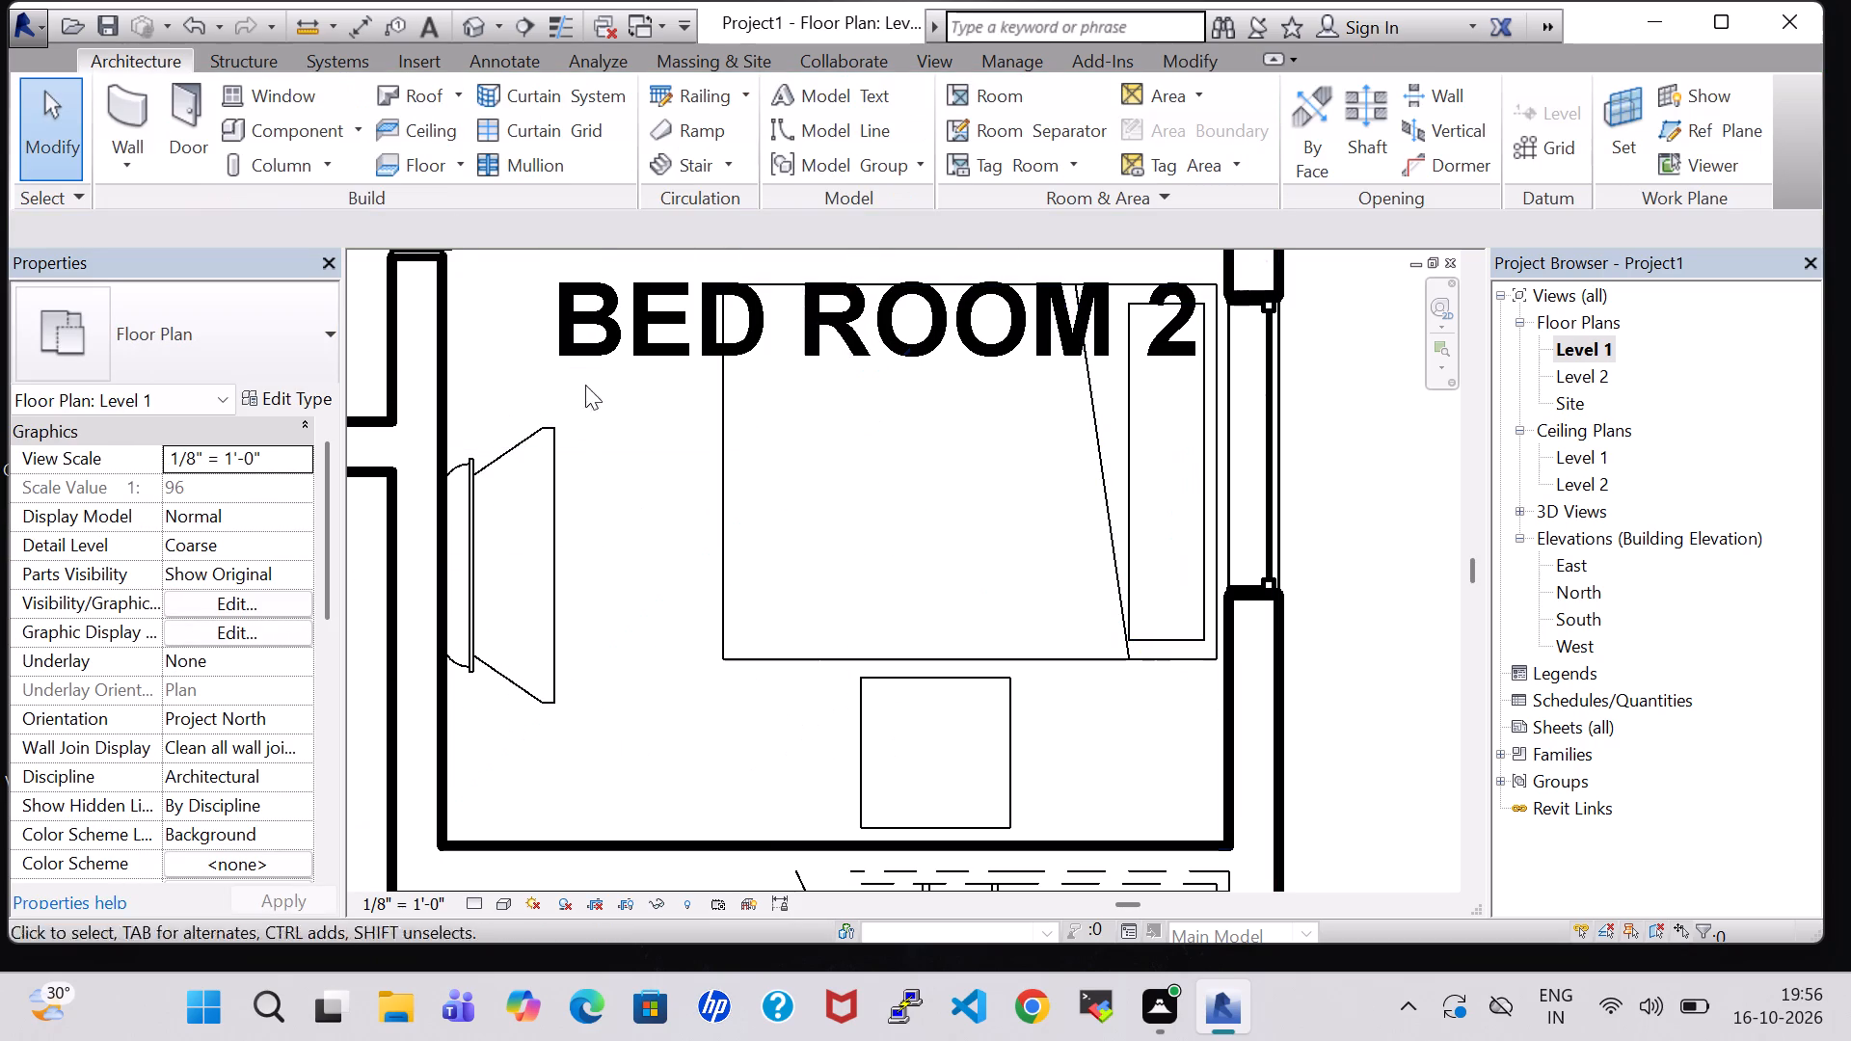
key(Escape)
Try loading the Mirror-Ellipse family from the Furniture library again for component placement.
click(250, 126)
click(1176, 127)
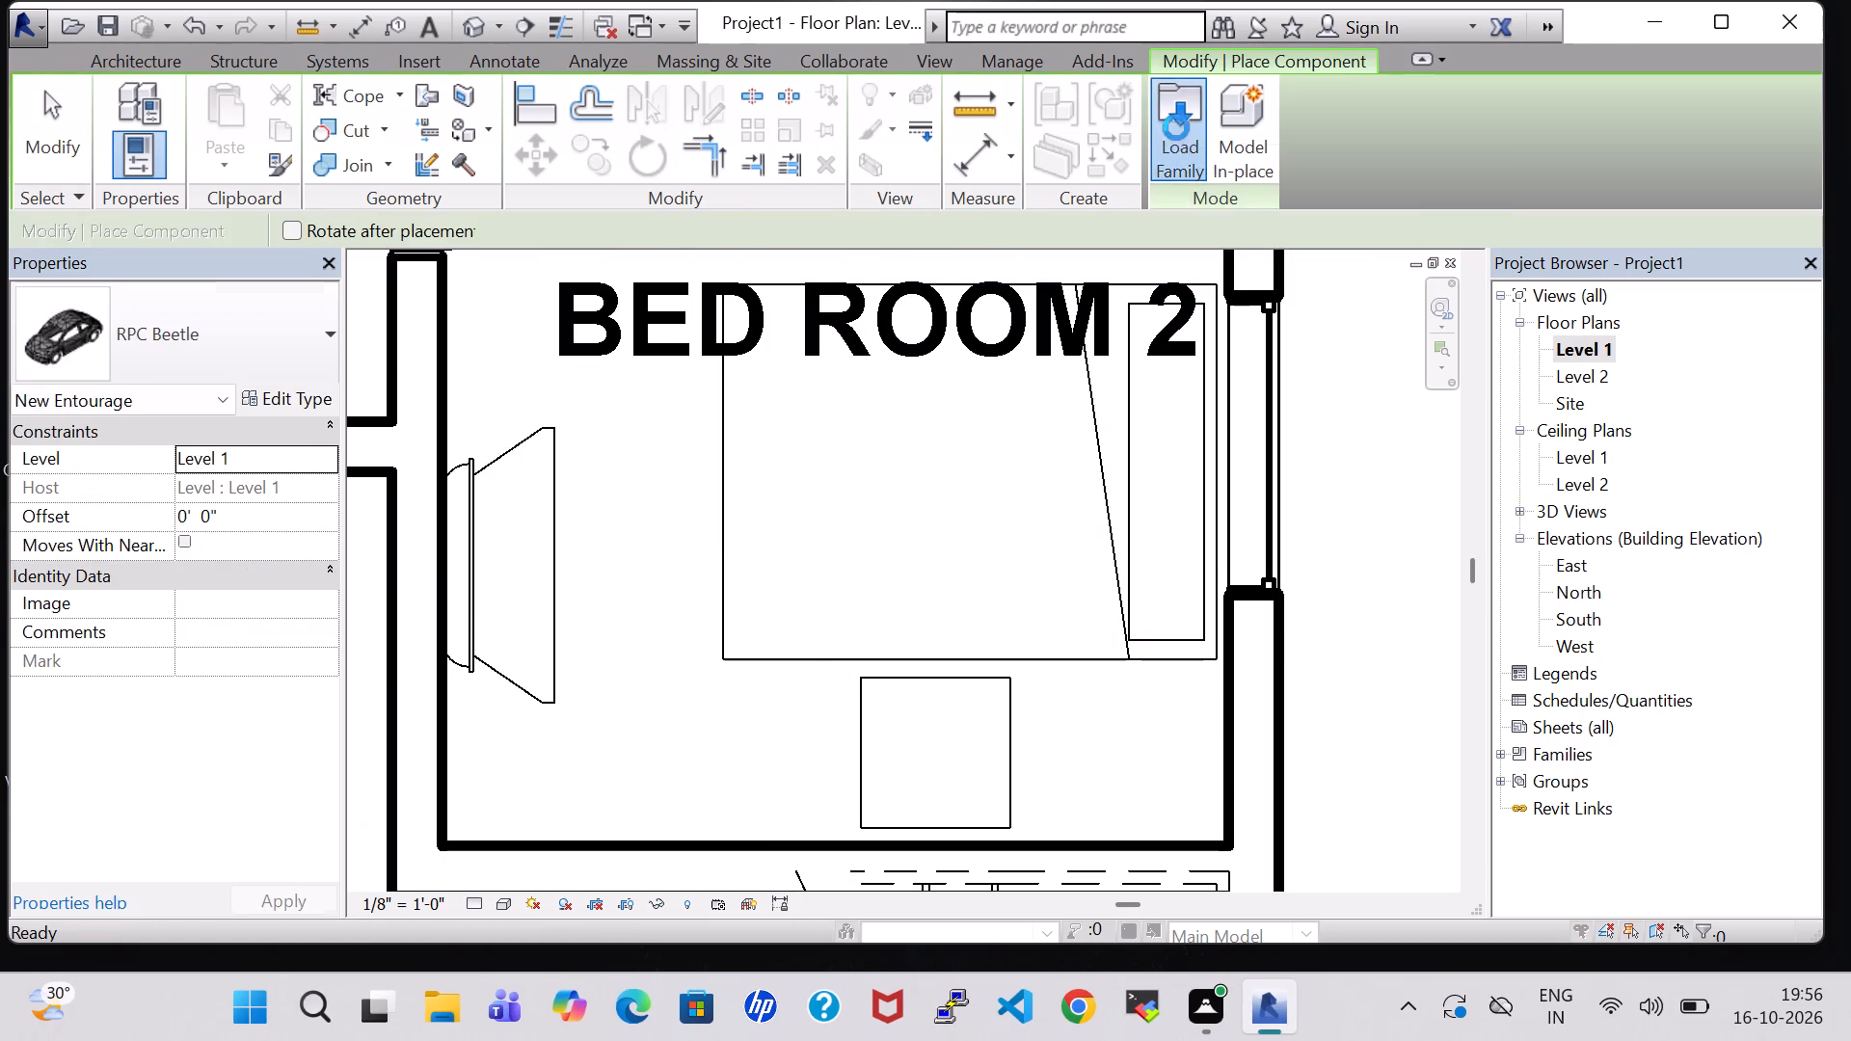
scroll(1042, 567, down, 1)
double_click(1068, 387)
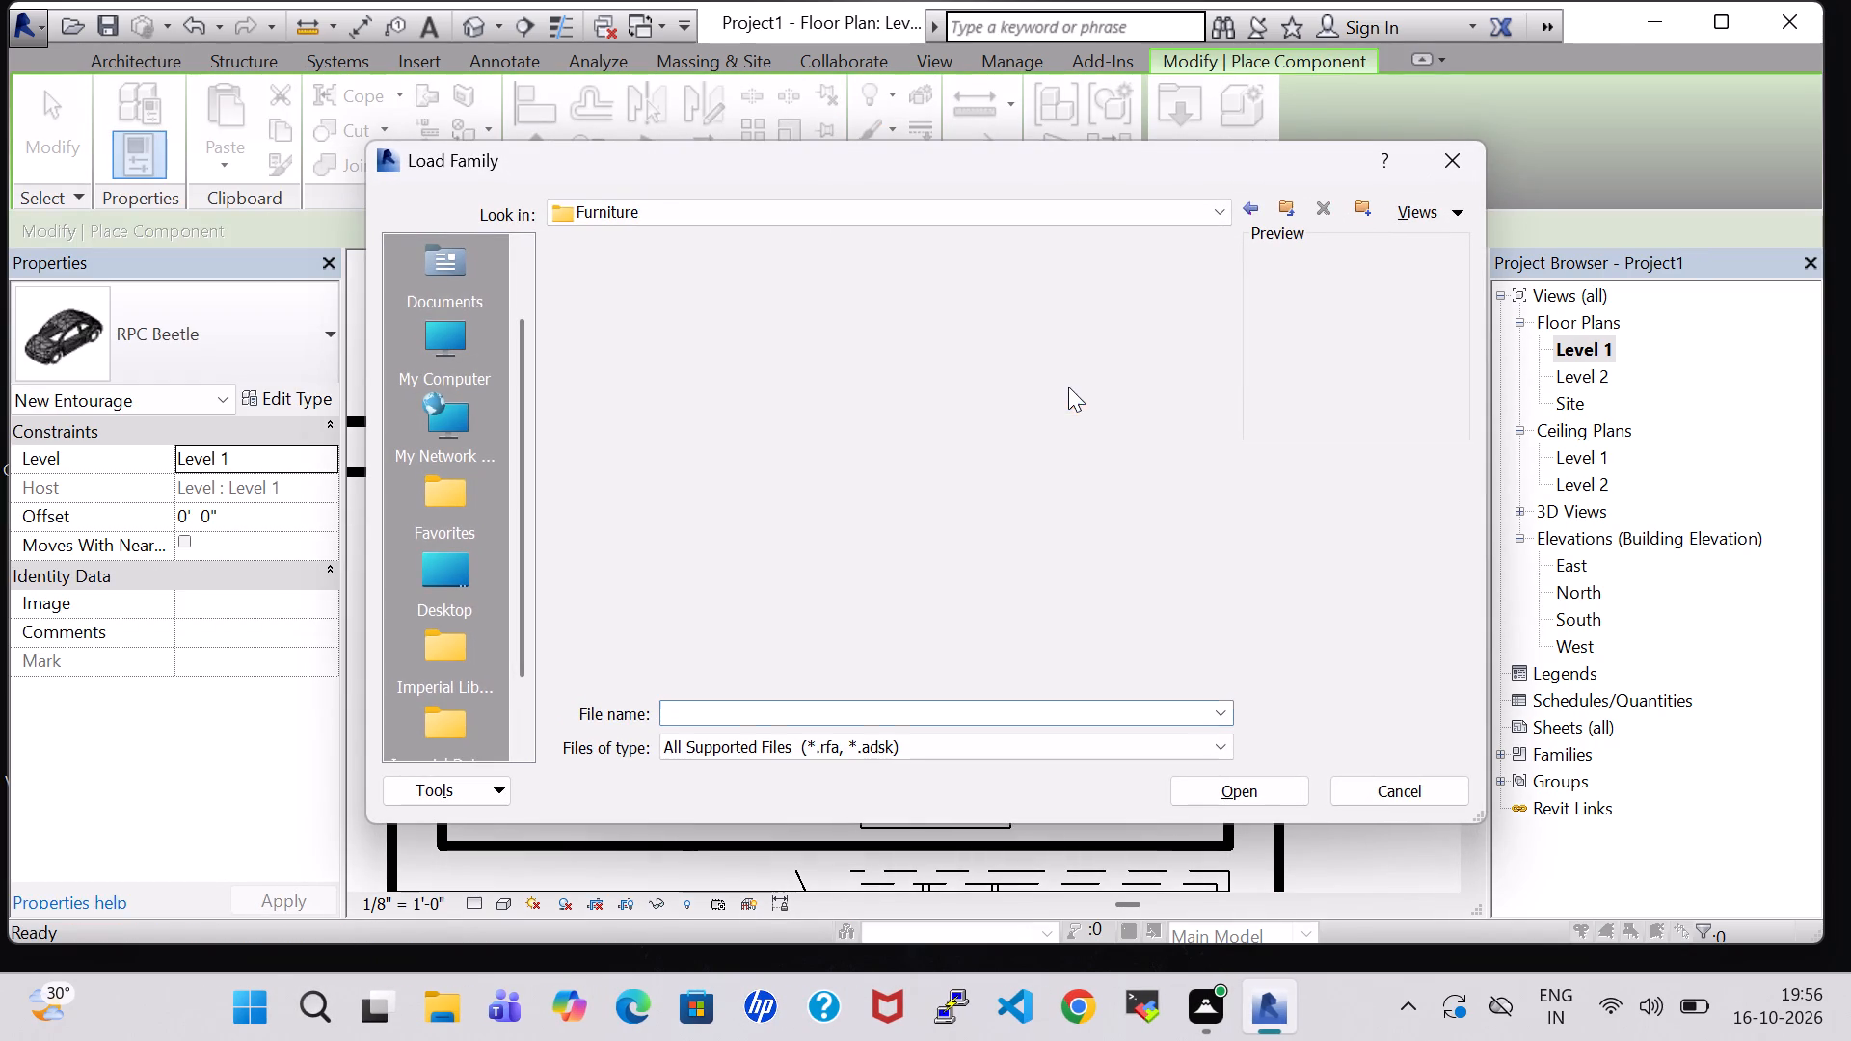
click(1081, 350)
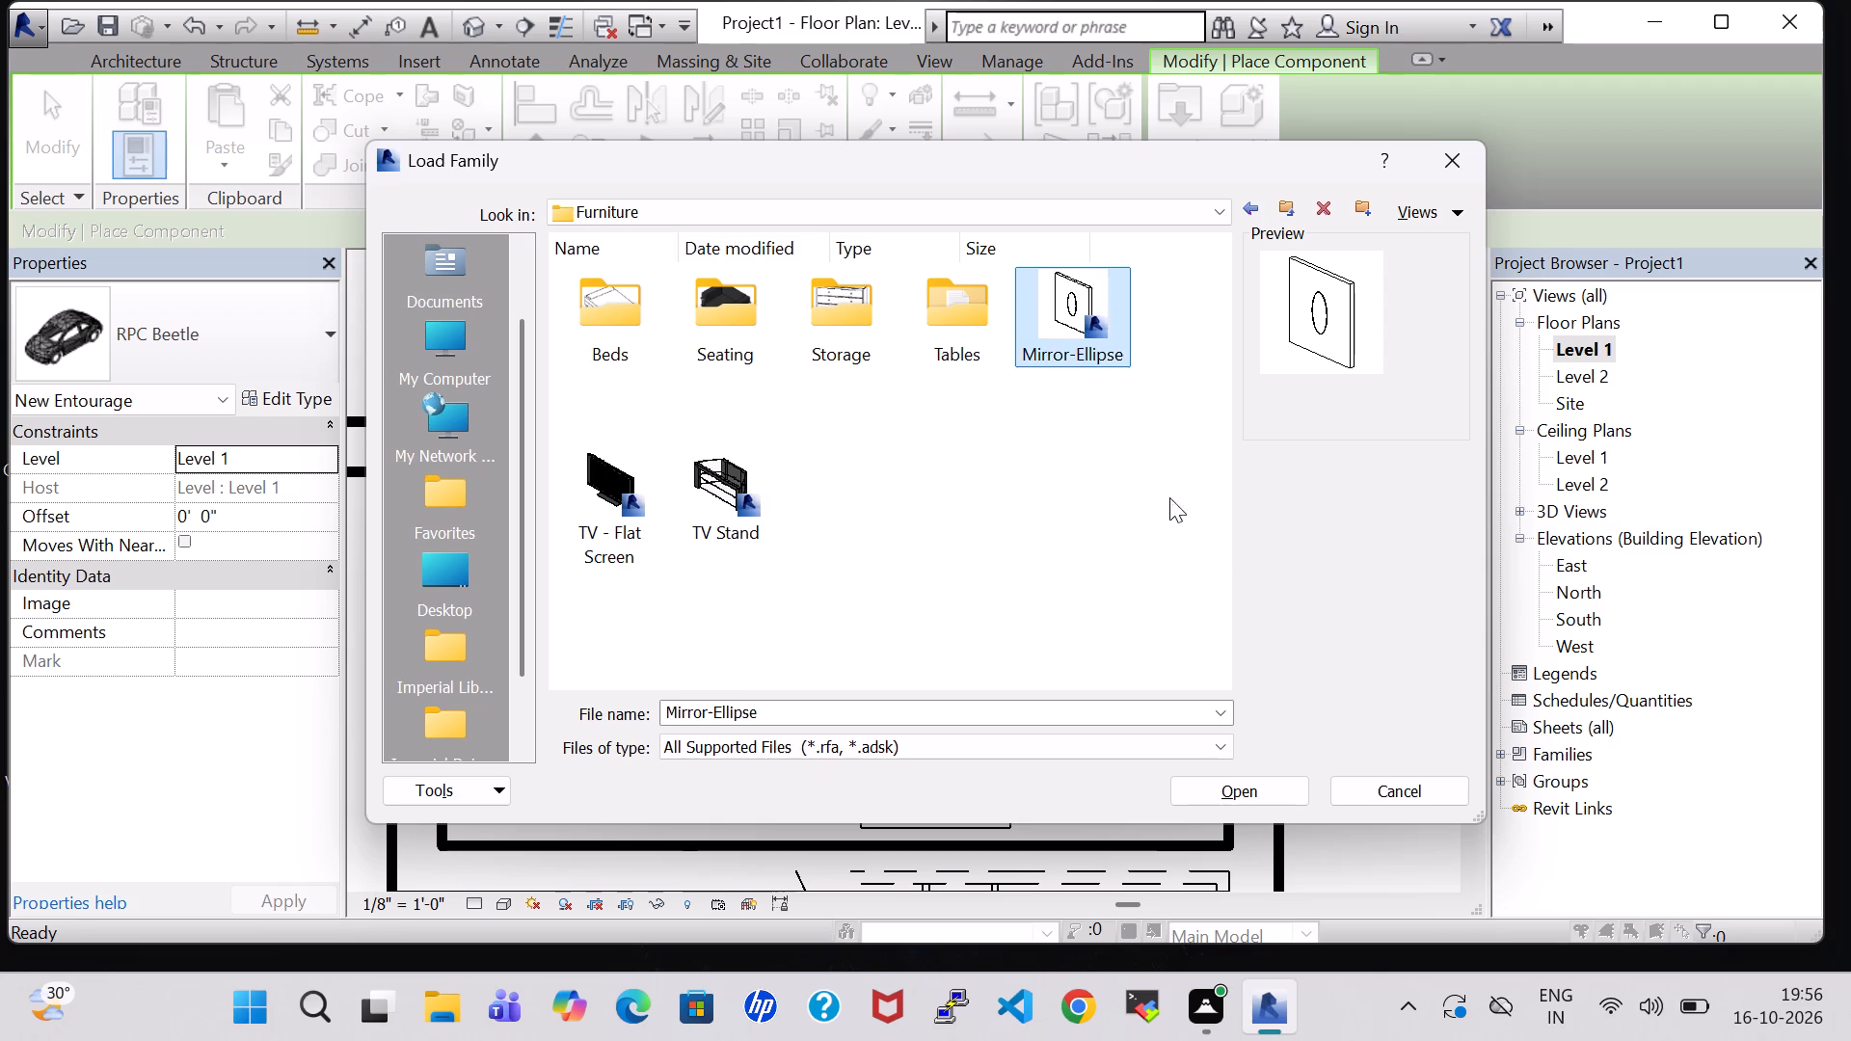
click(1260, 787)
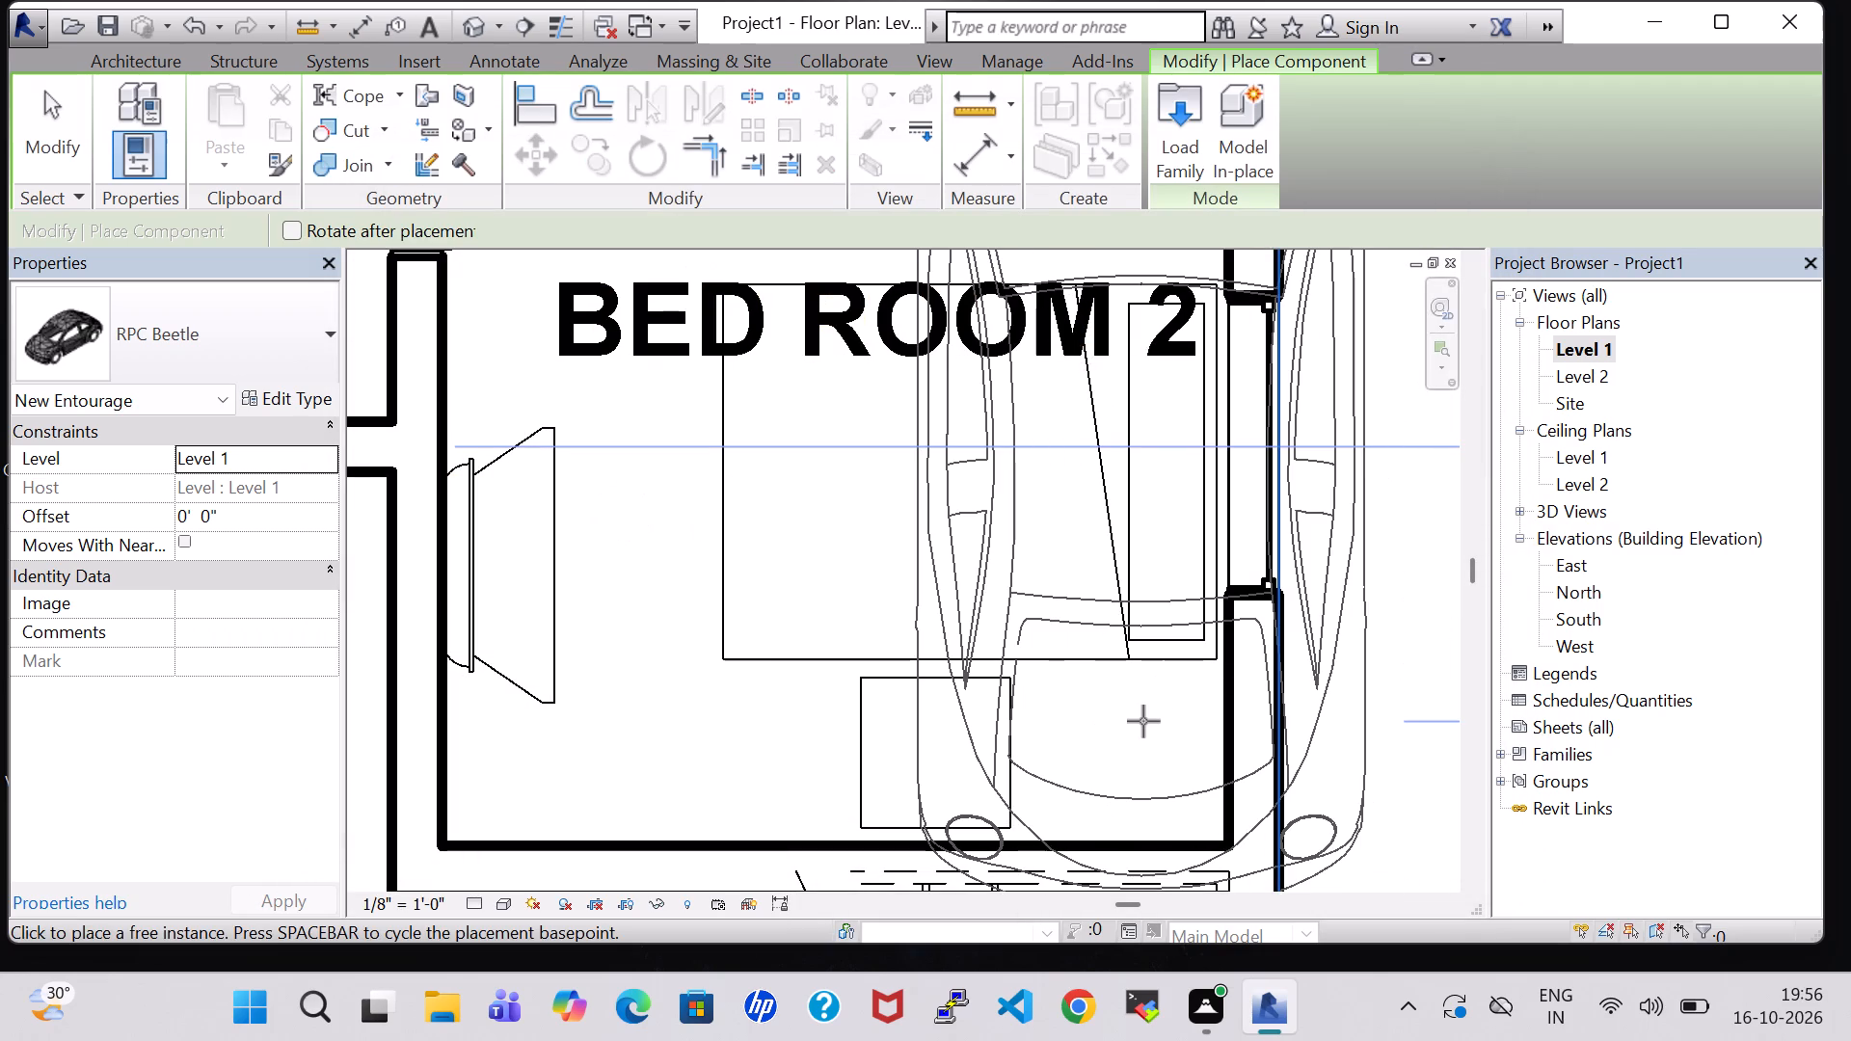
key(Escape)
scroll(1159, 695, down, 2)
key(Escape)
Examine the Level 1 rooms in plan and from several 3D angles to locate the existing elliptical mirror.
scroll(1254, 559, down, 4)
middle_drag(1315, 495, 1367, 590)
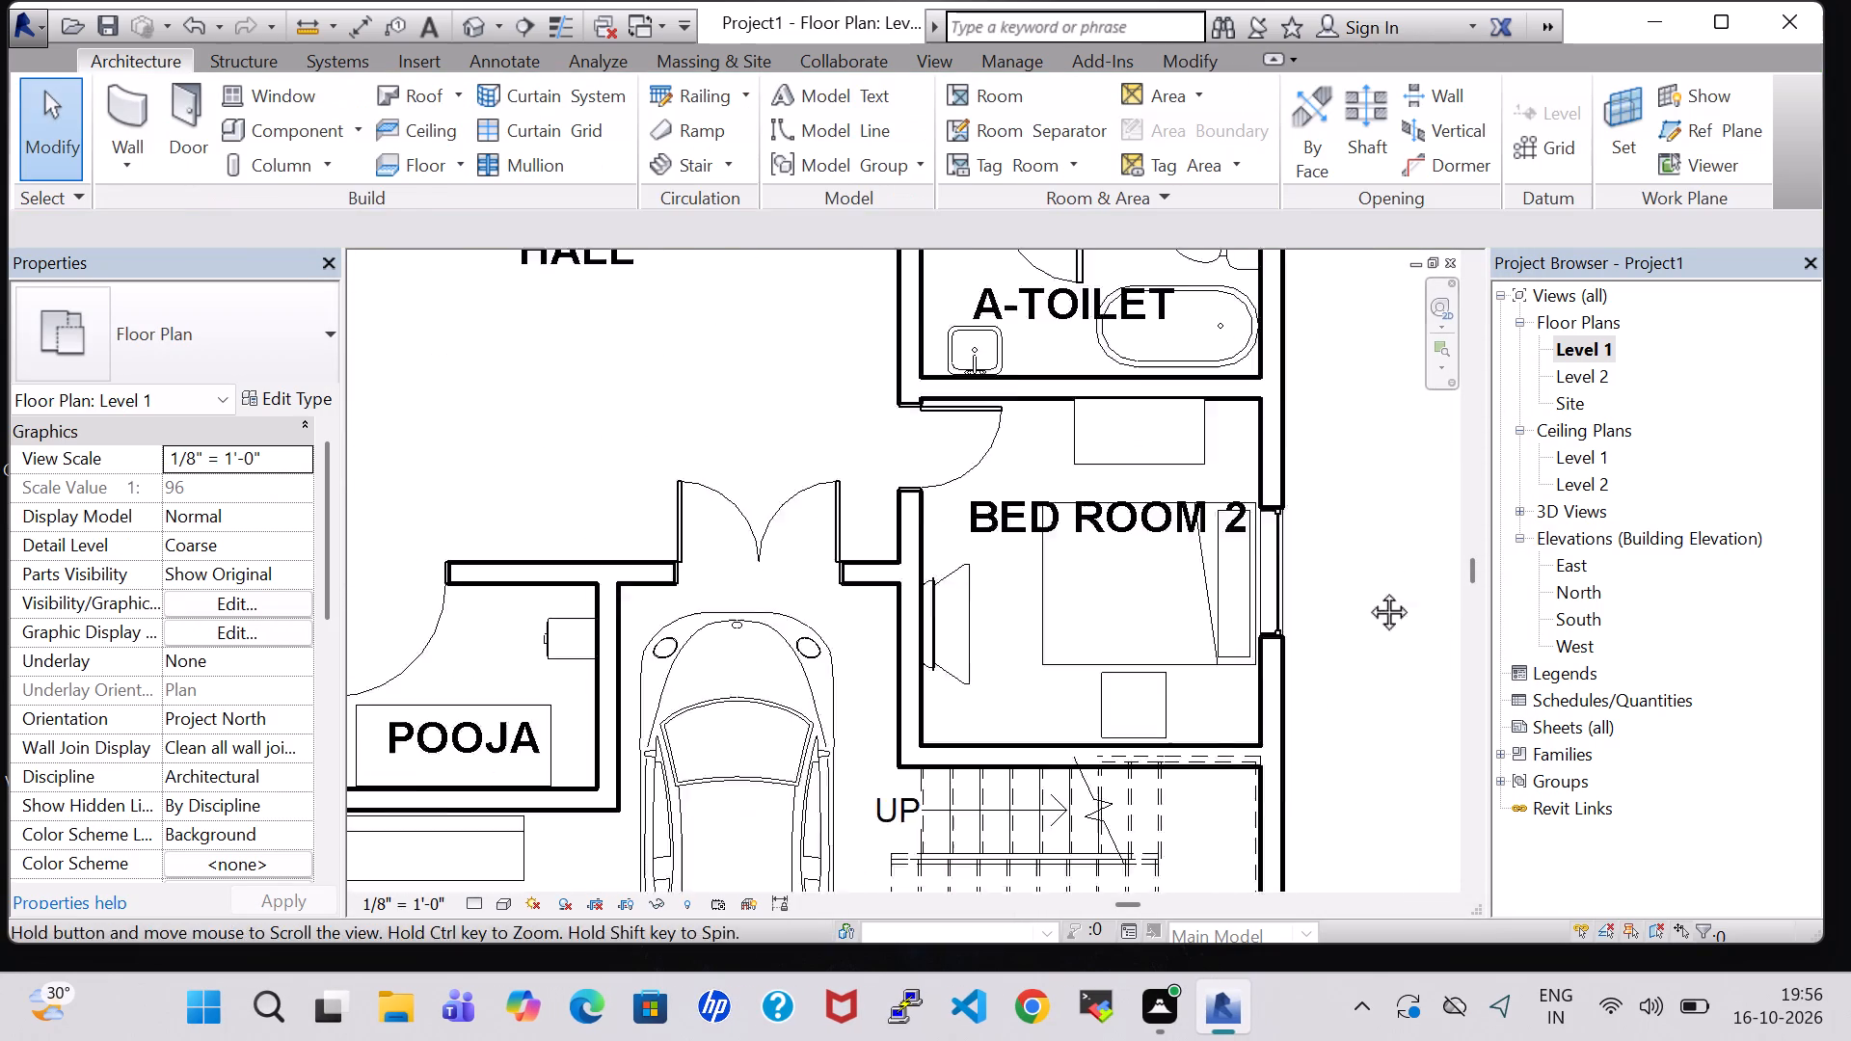
middle_drag(1367, 590, 1392, 672)
scroll(1376, 623, down, 1)
scroll(771, 524, down, 2)
middle_drag(809, 517, 828, 642)
scroll(848, 604, up, 5)
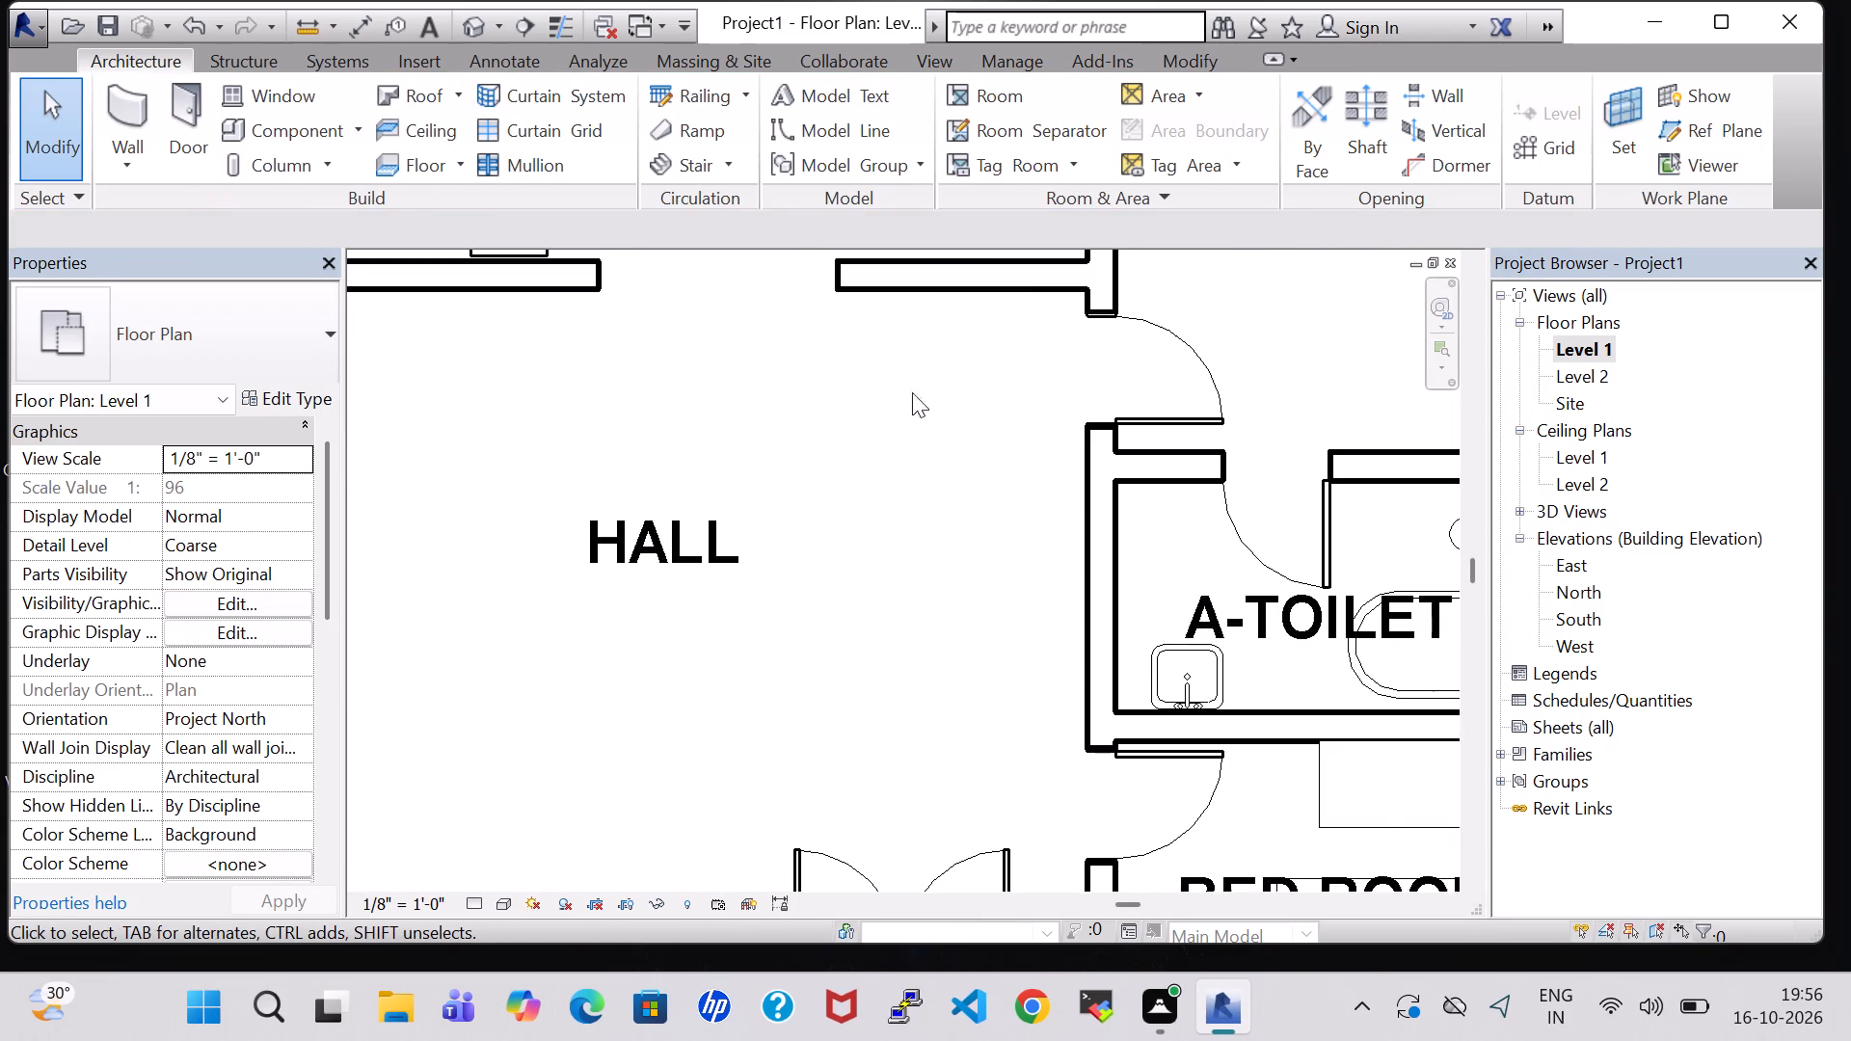
scroll(811, 467, down, 3)
middle_drag(801, 484, 816, 621)
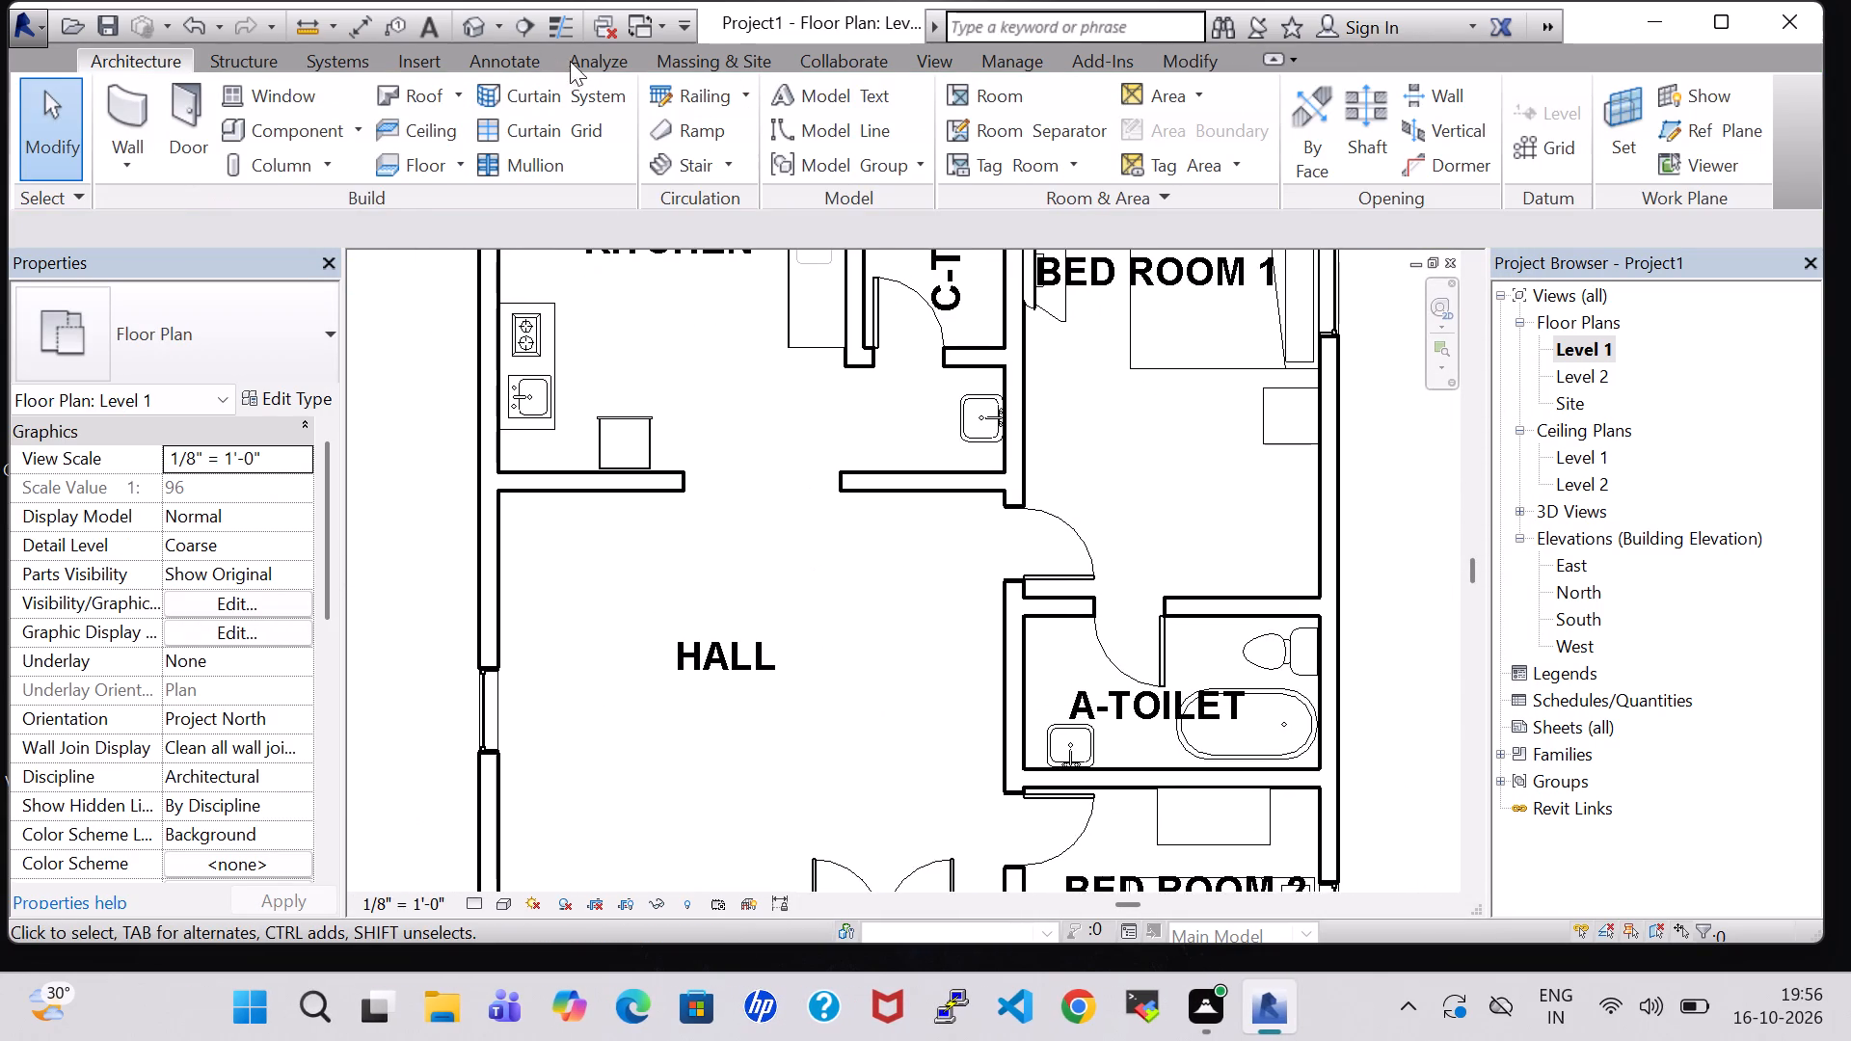
click(471, 24)
middle_drag(926, 561, 658, 767)
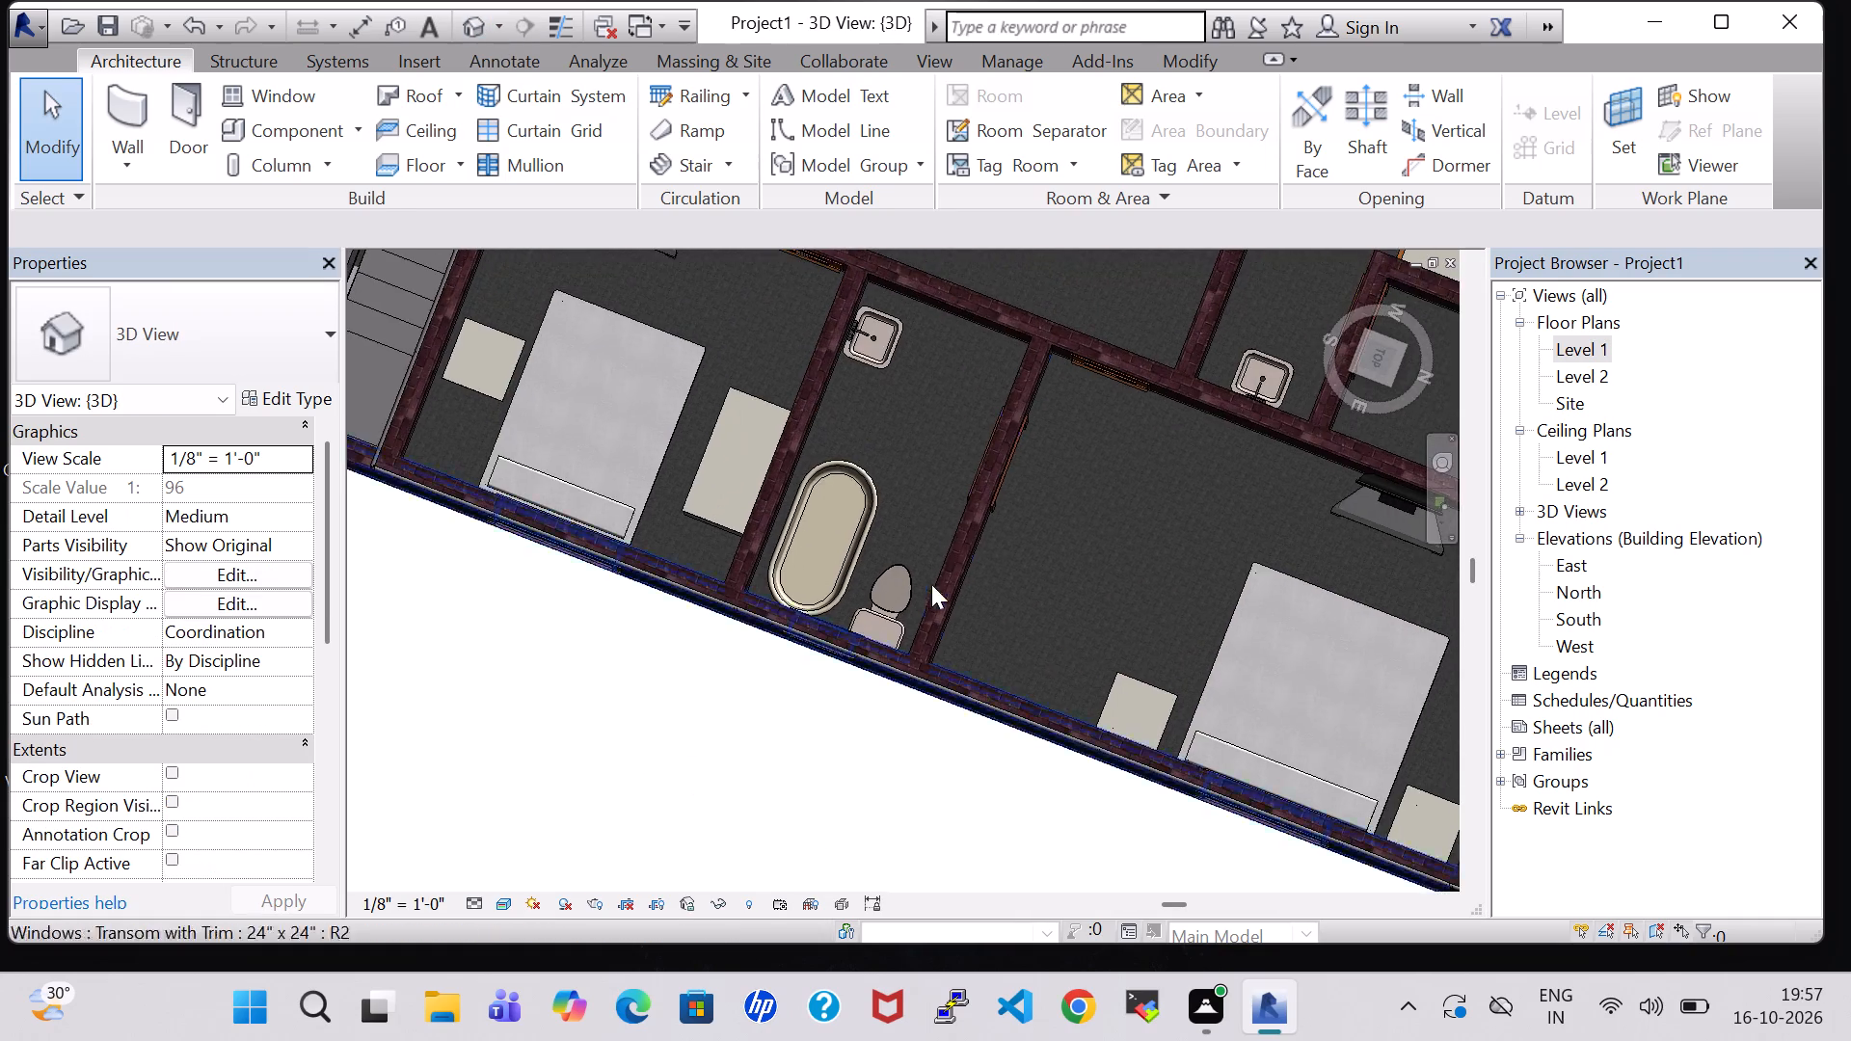
scroll(942, 584, down, 2)
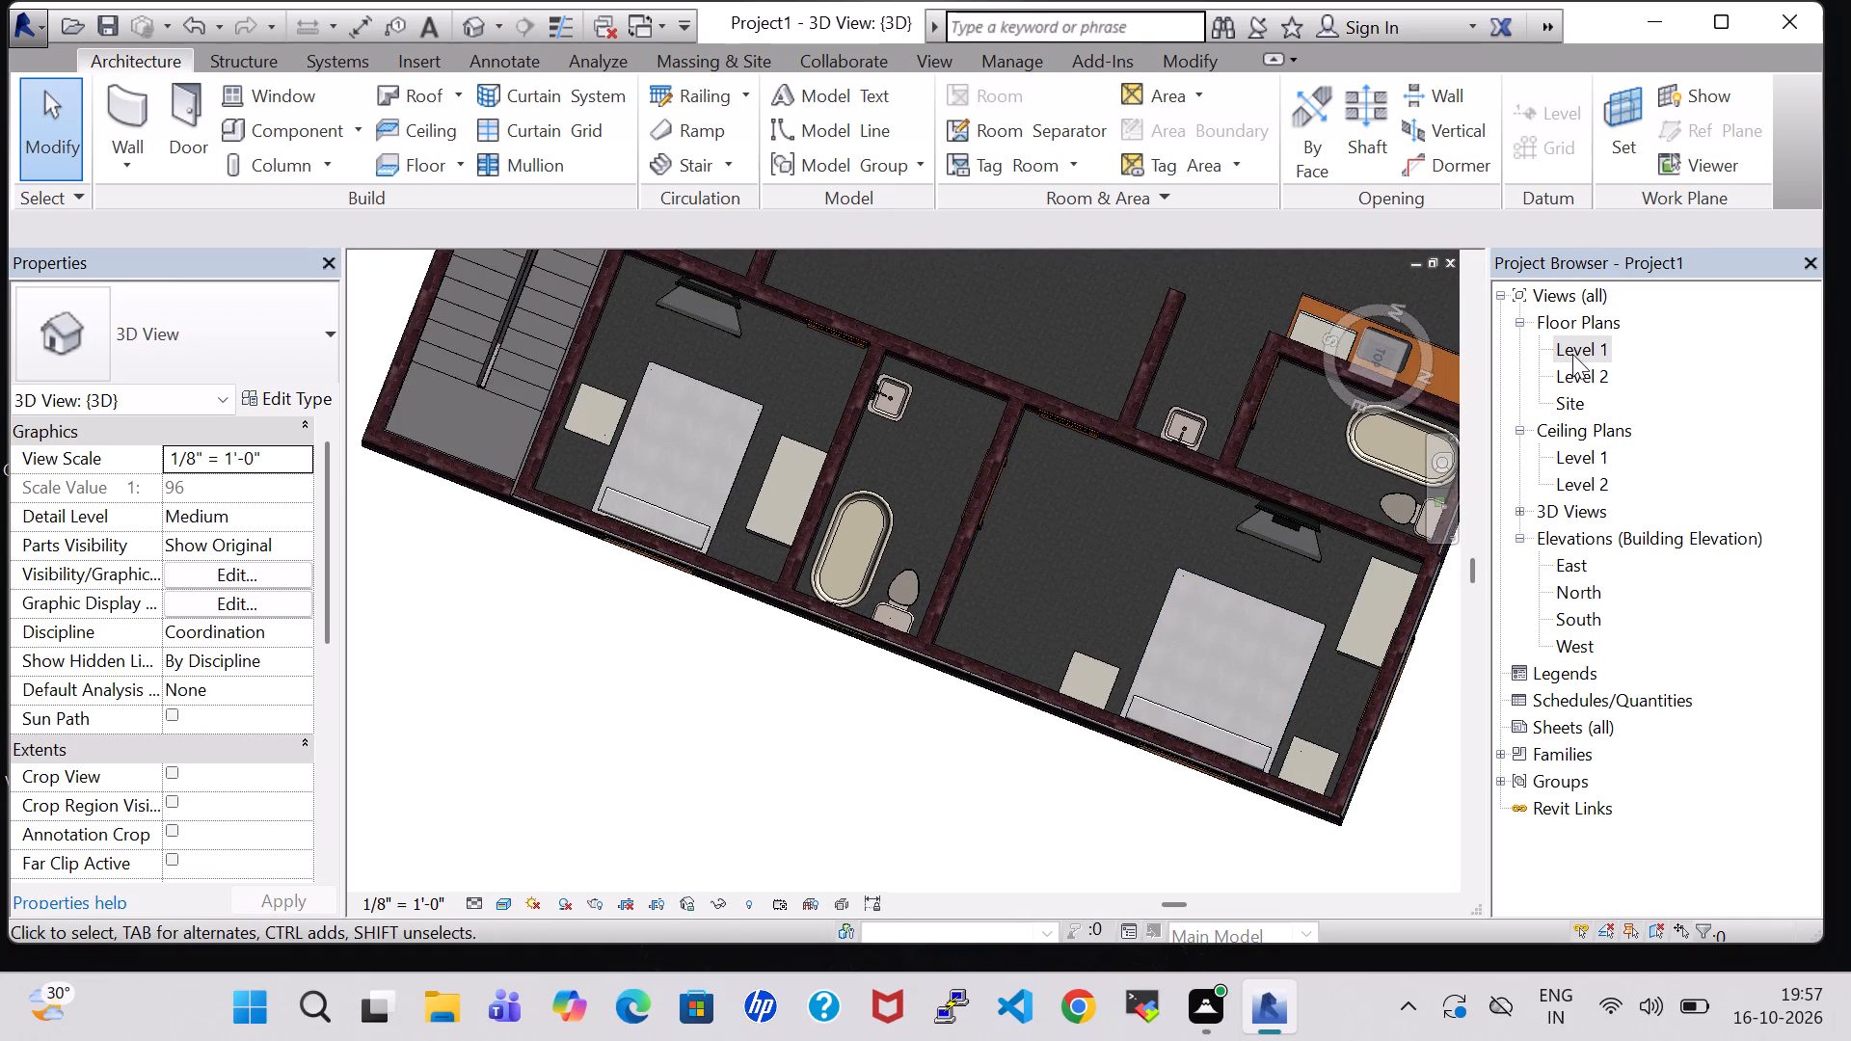
double_click(1572, 354)
scroll(1212, 446, down, 4)
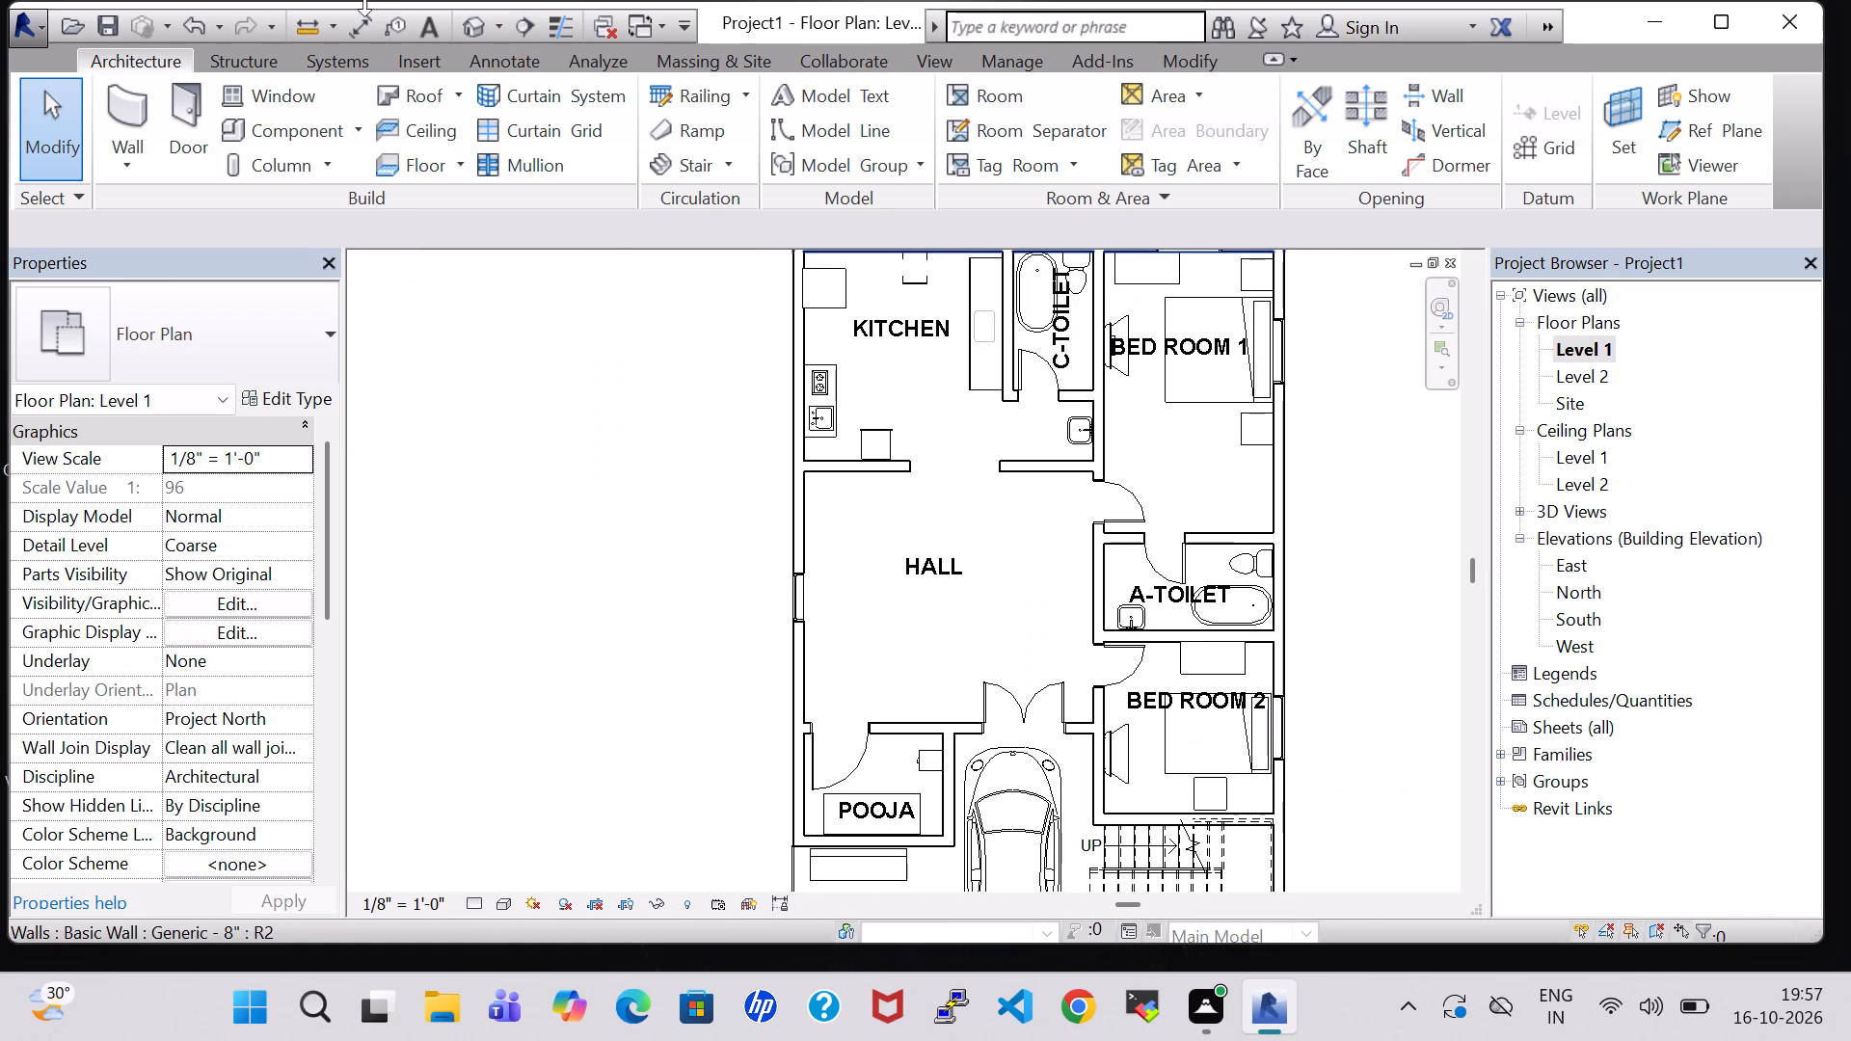
click(470, 23)
scroll(1221, 583, down, 2)
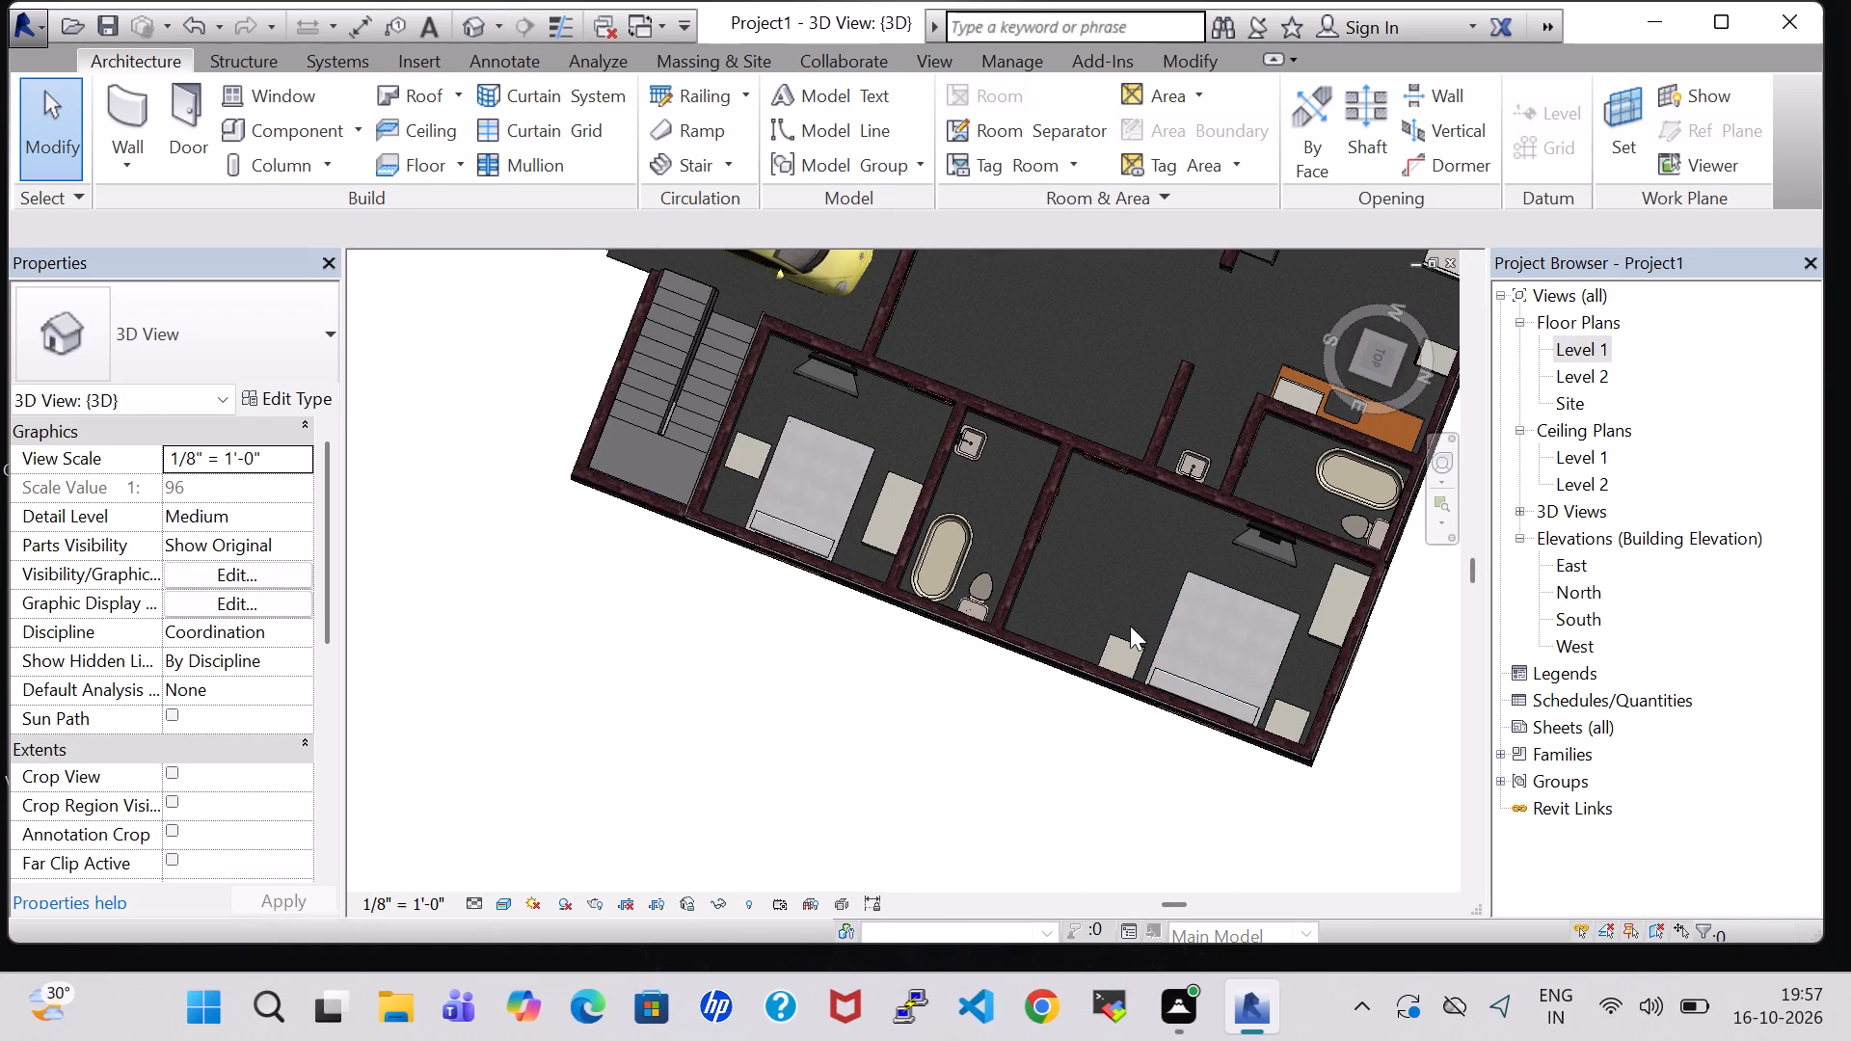
shift+middle_drag(1067, 779, 1095, 694)
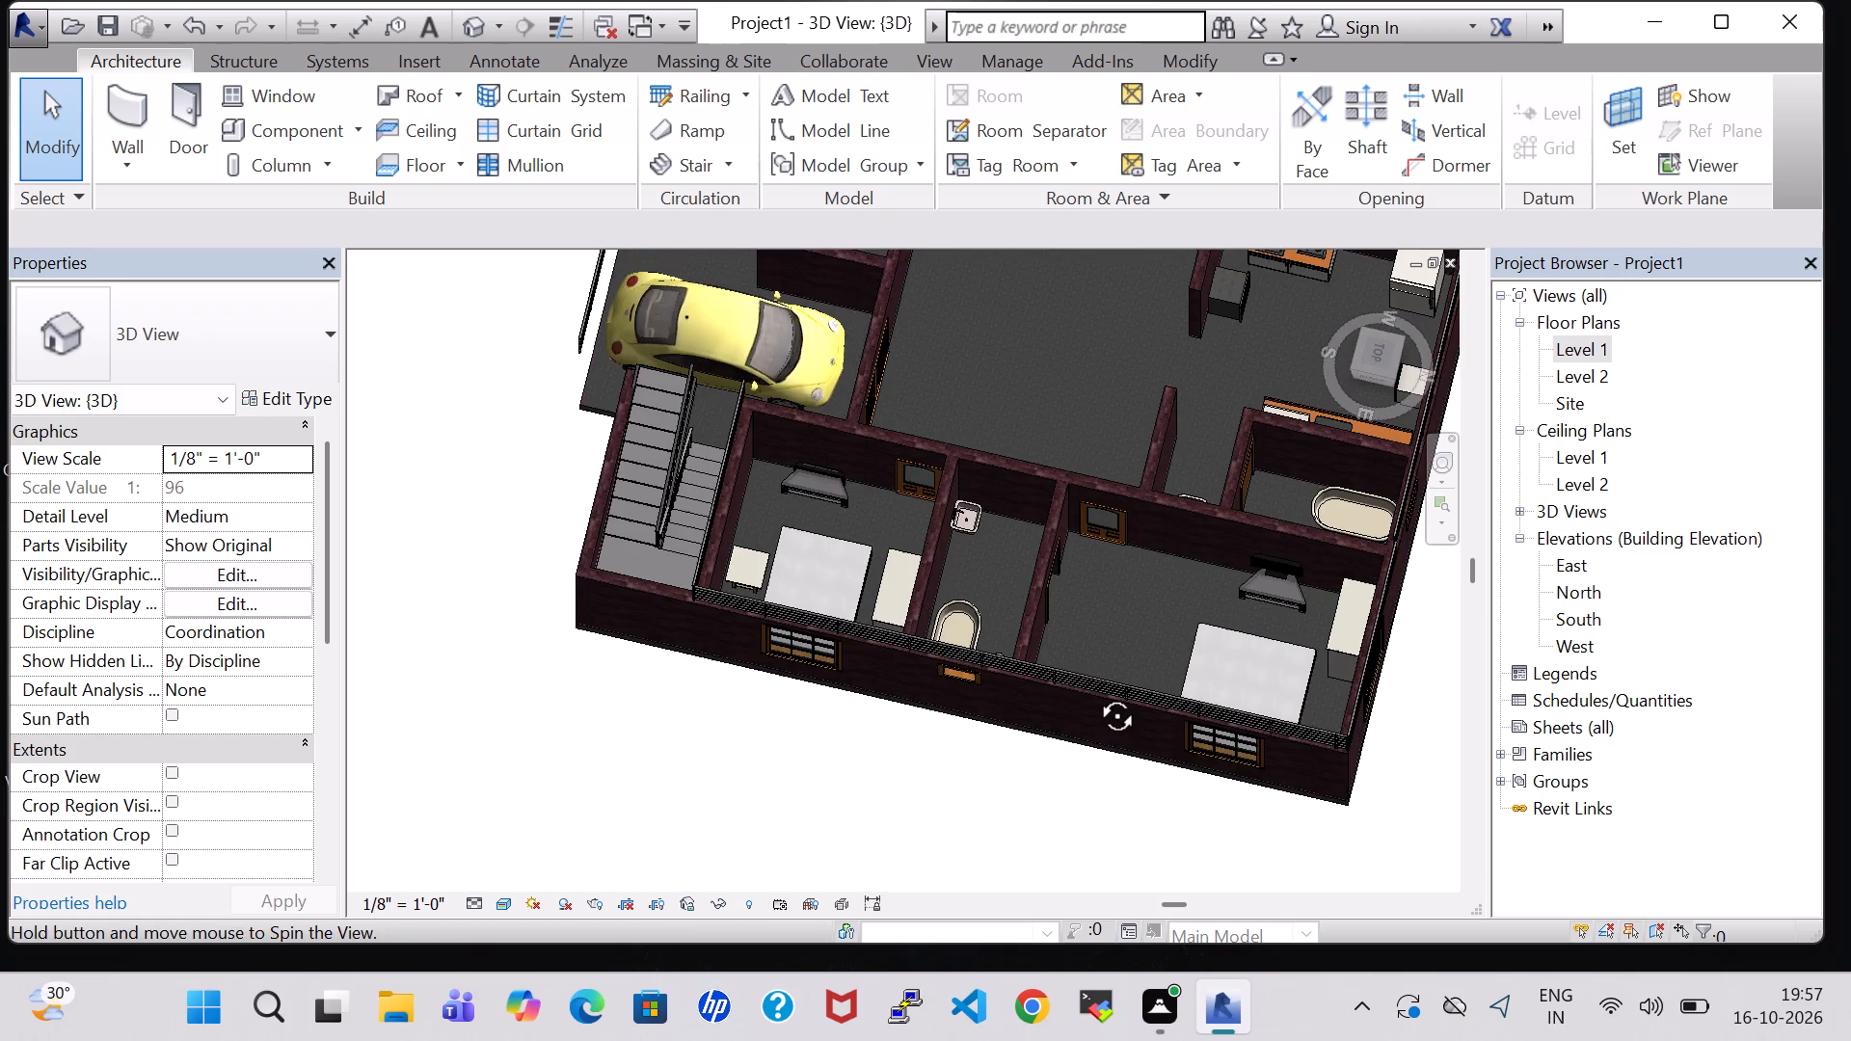
shift+middle_drag(1095, 694, 1140, 734)
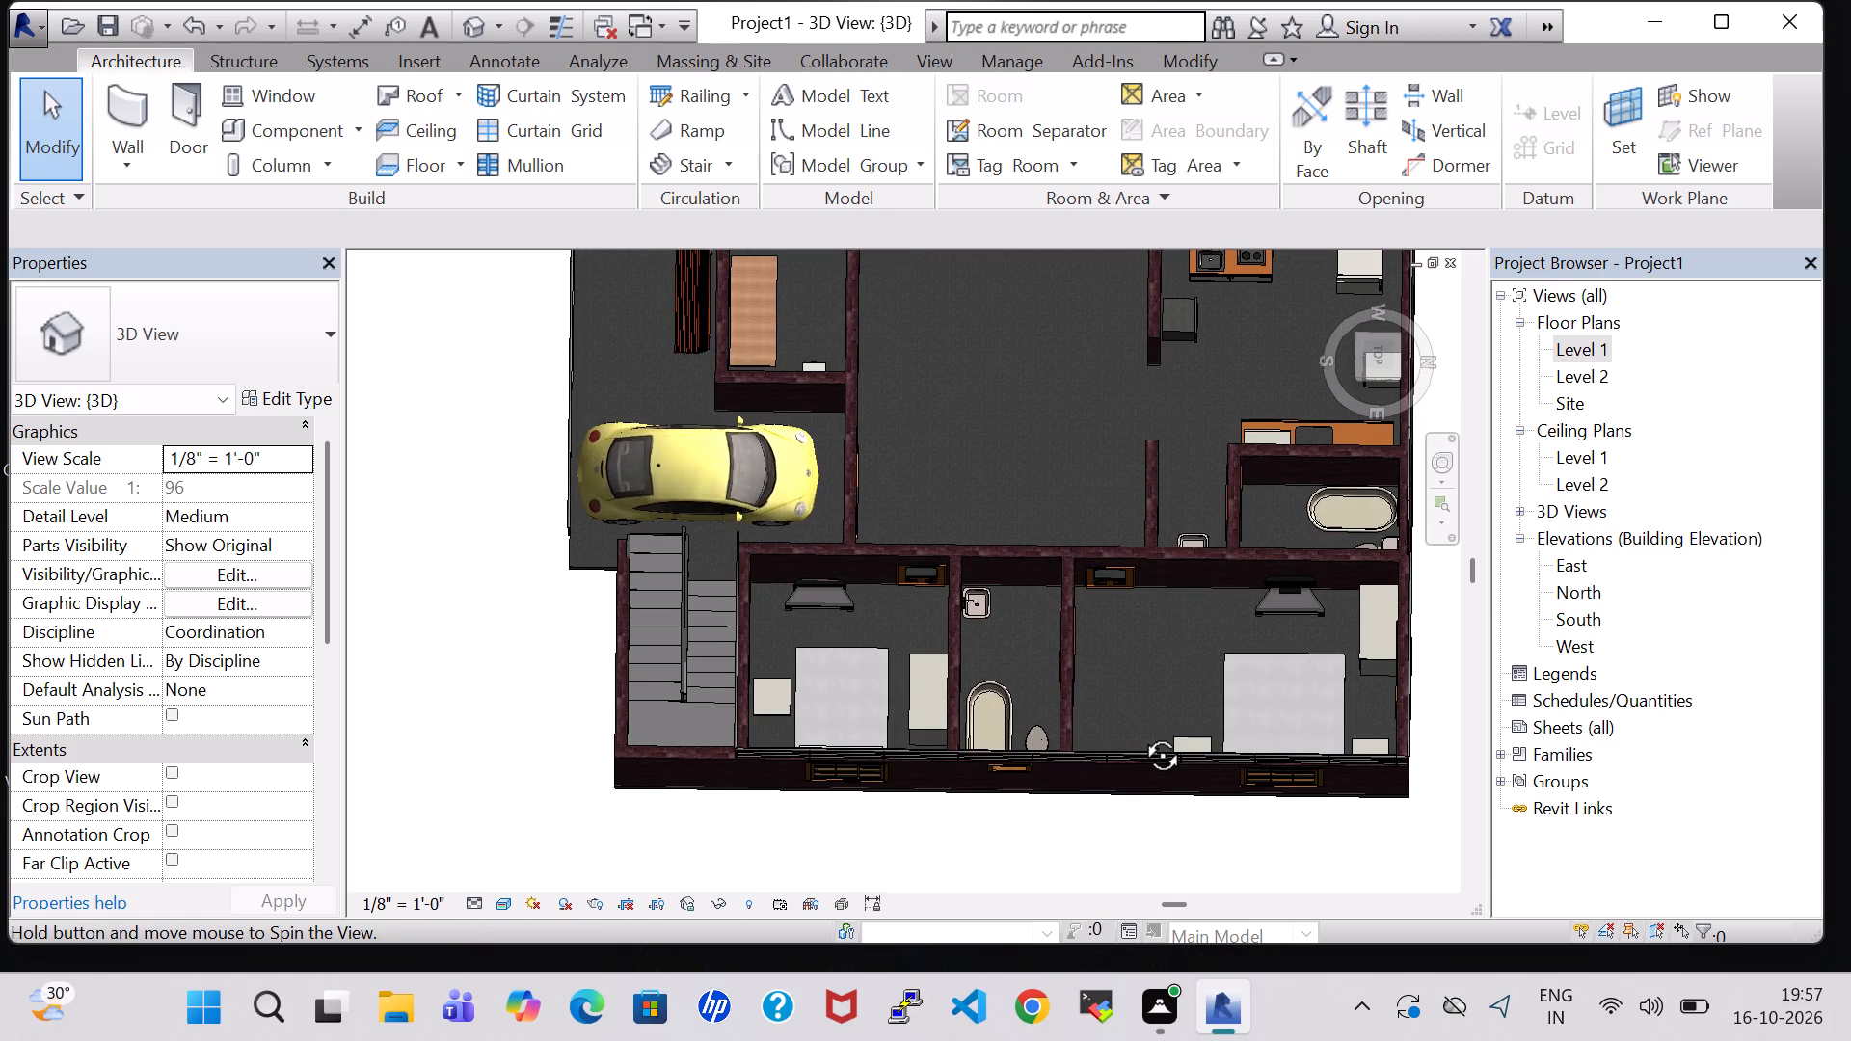
shift+middle_drag(1140, 734, 1140, 735)
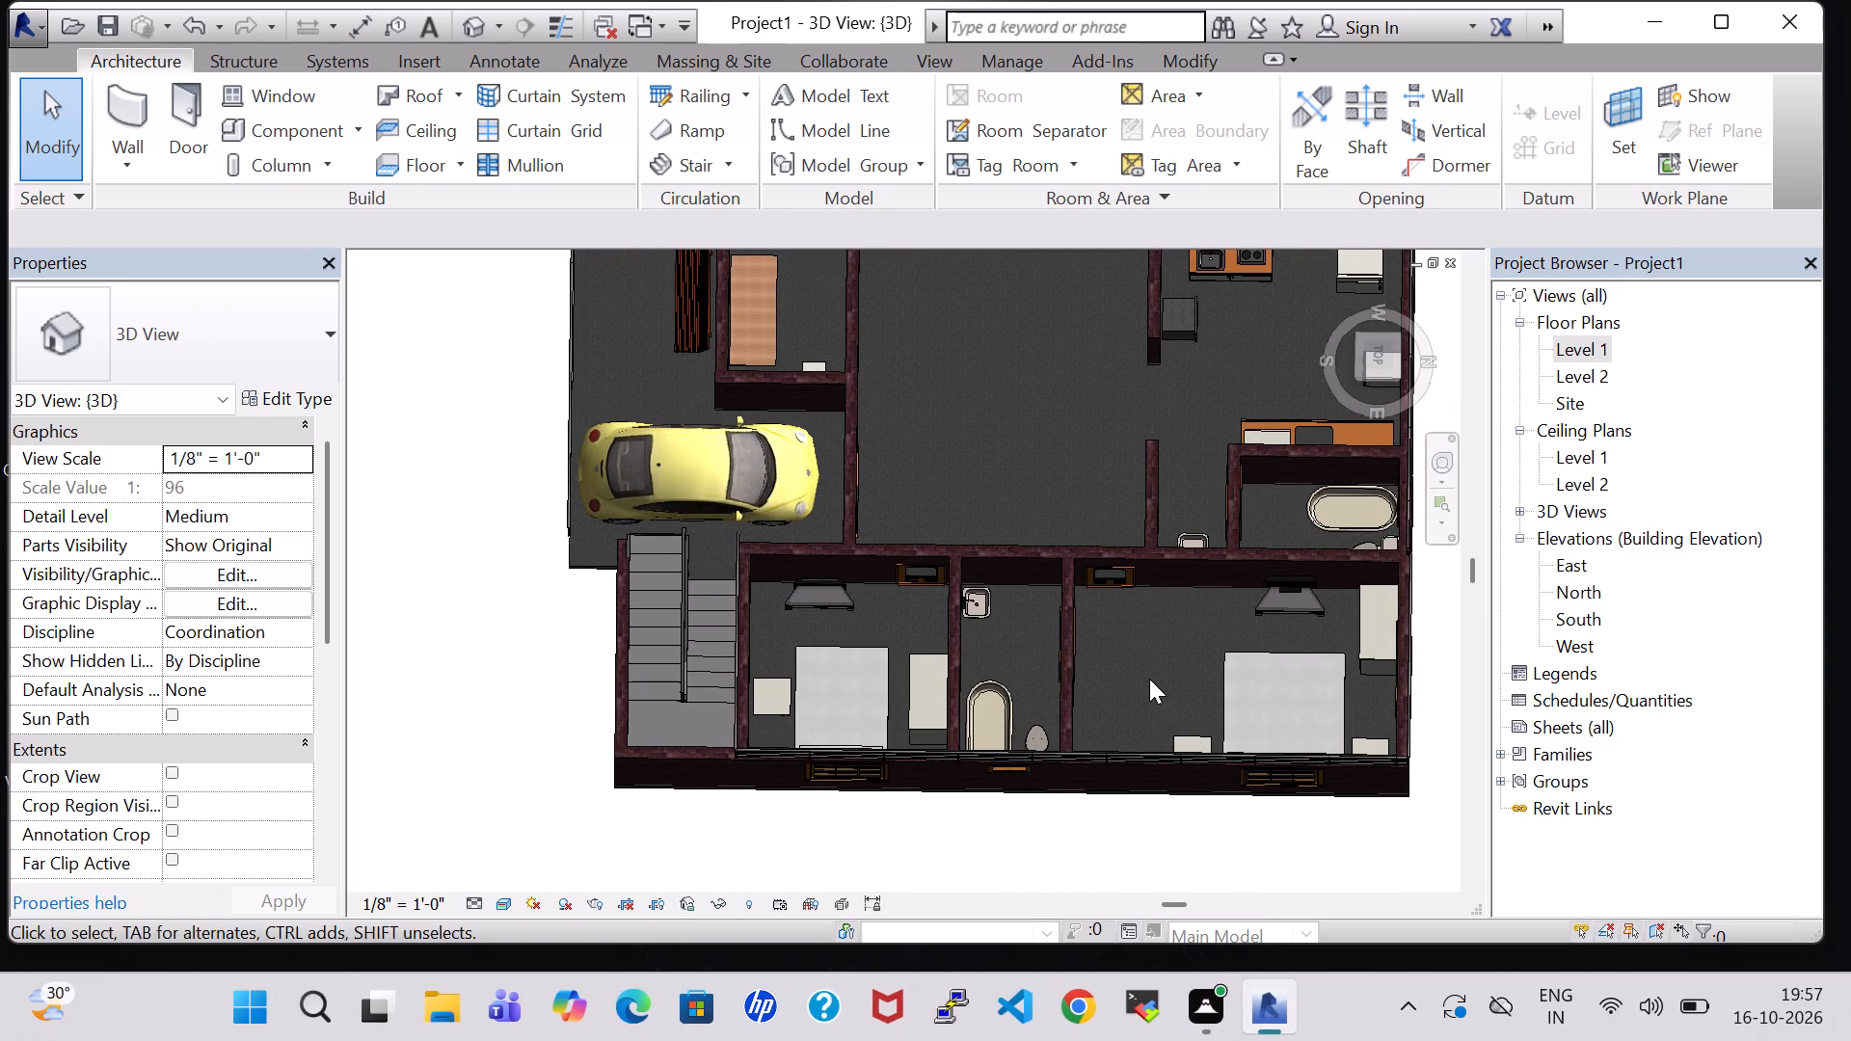
shift+middle_drag(1149, 679, 1068, 679)
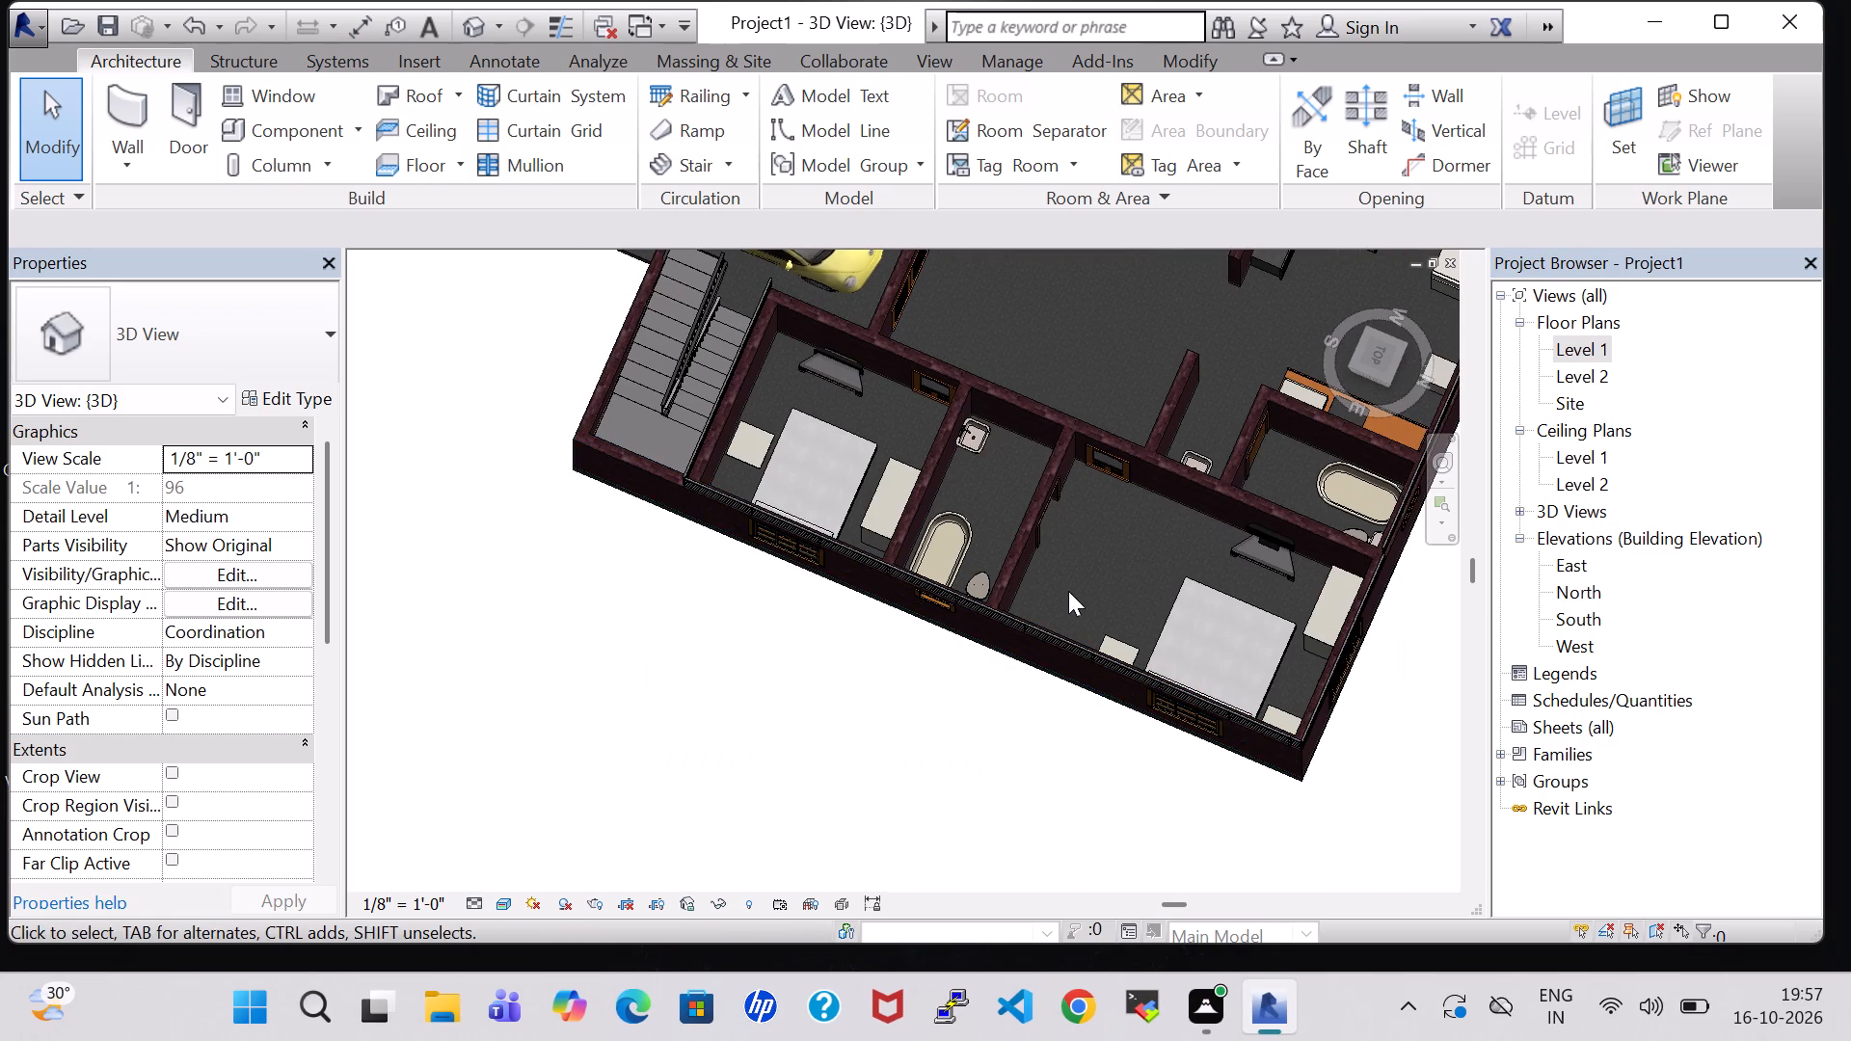
middle_drag(1068, 591, 1129, 574)
middle_drag(1044, 376, 1014, 432)
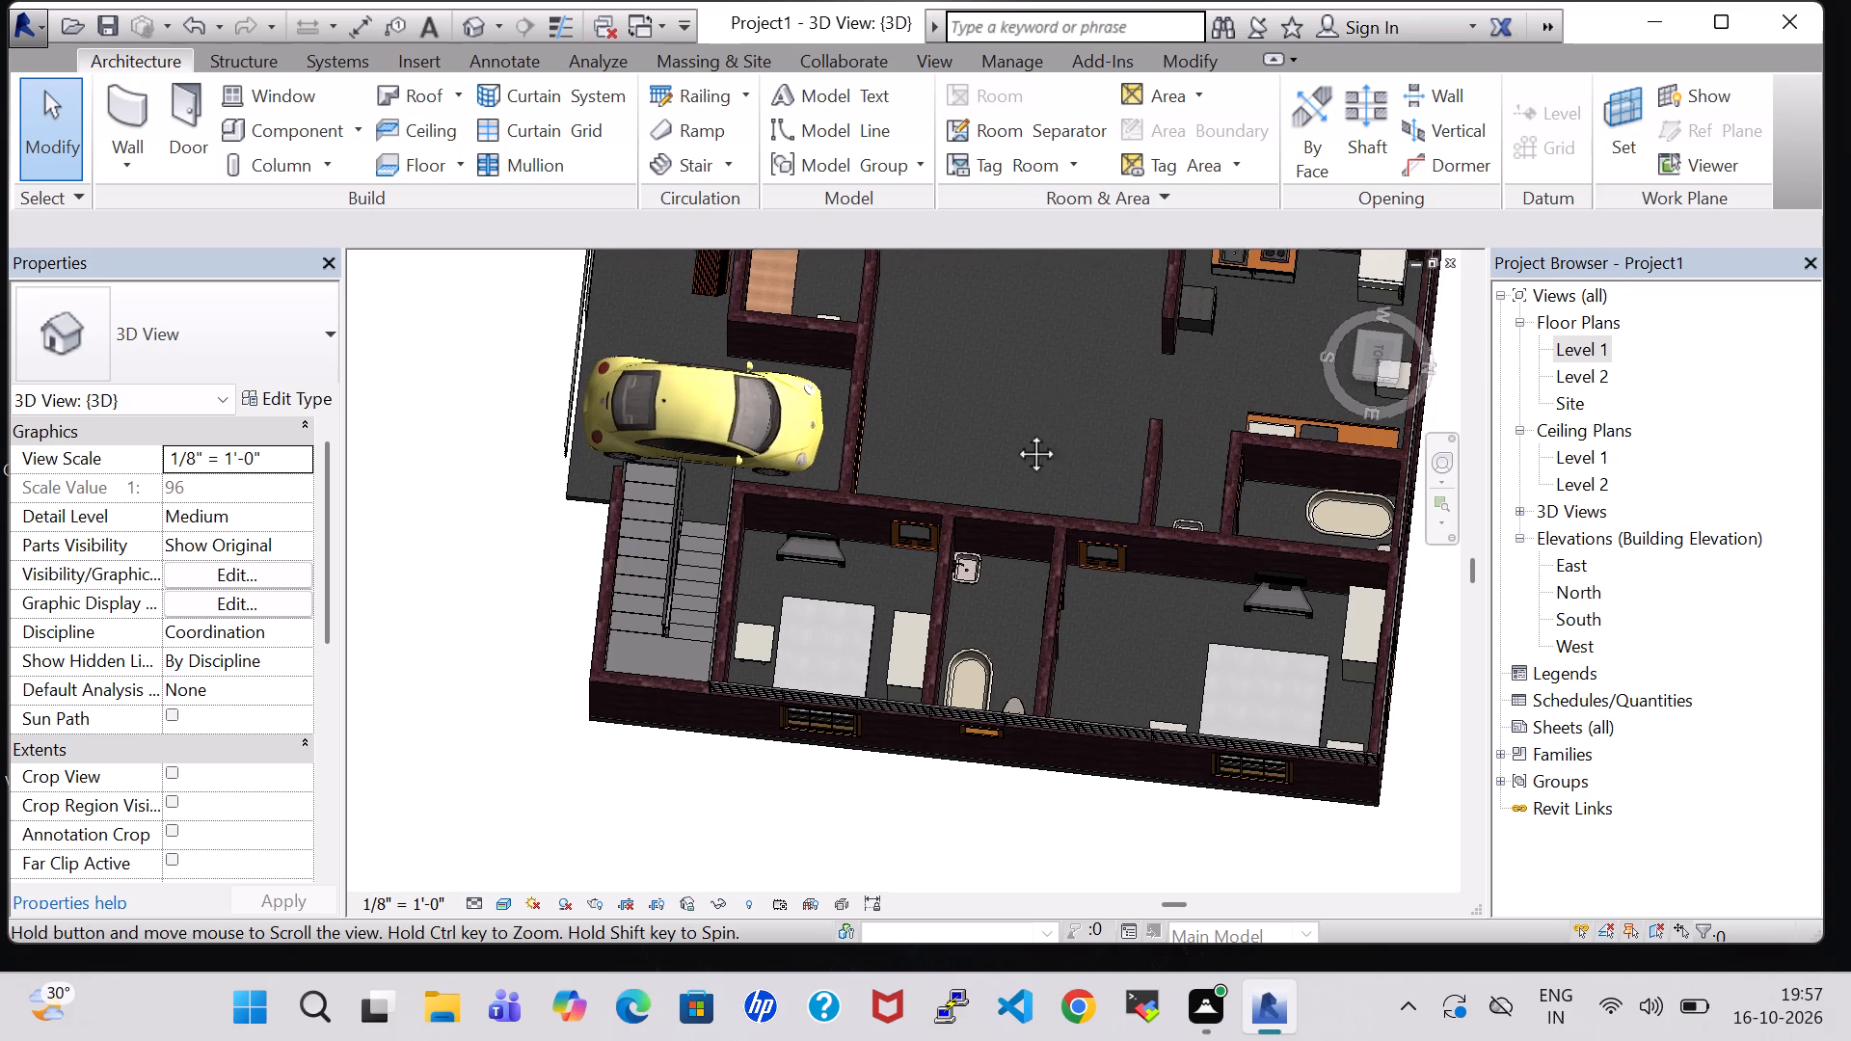
middle_drag(1014, 432, 948, 557)
shift+middle_drag(1181, 539, 1136, 734)
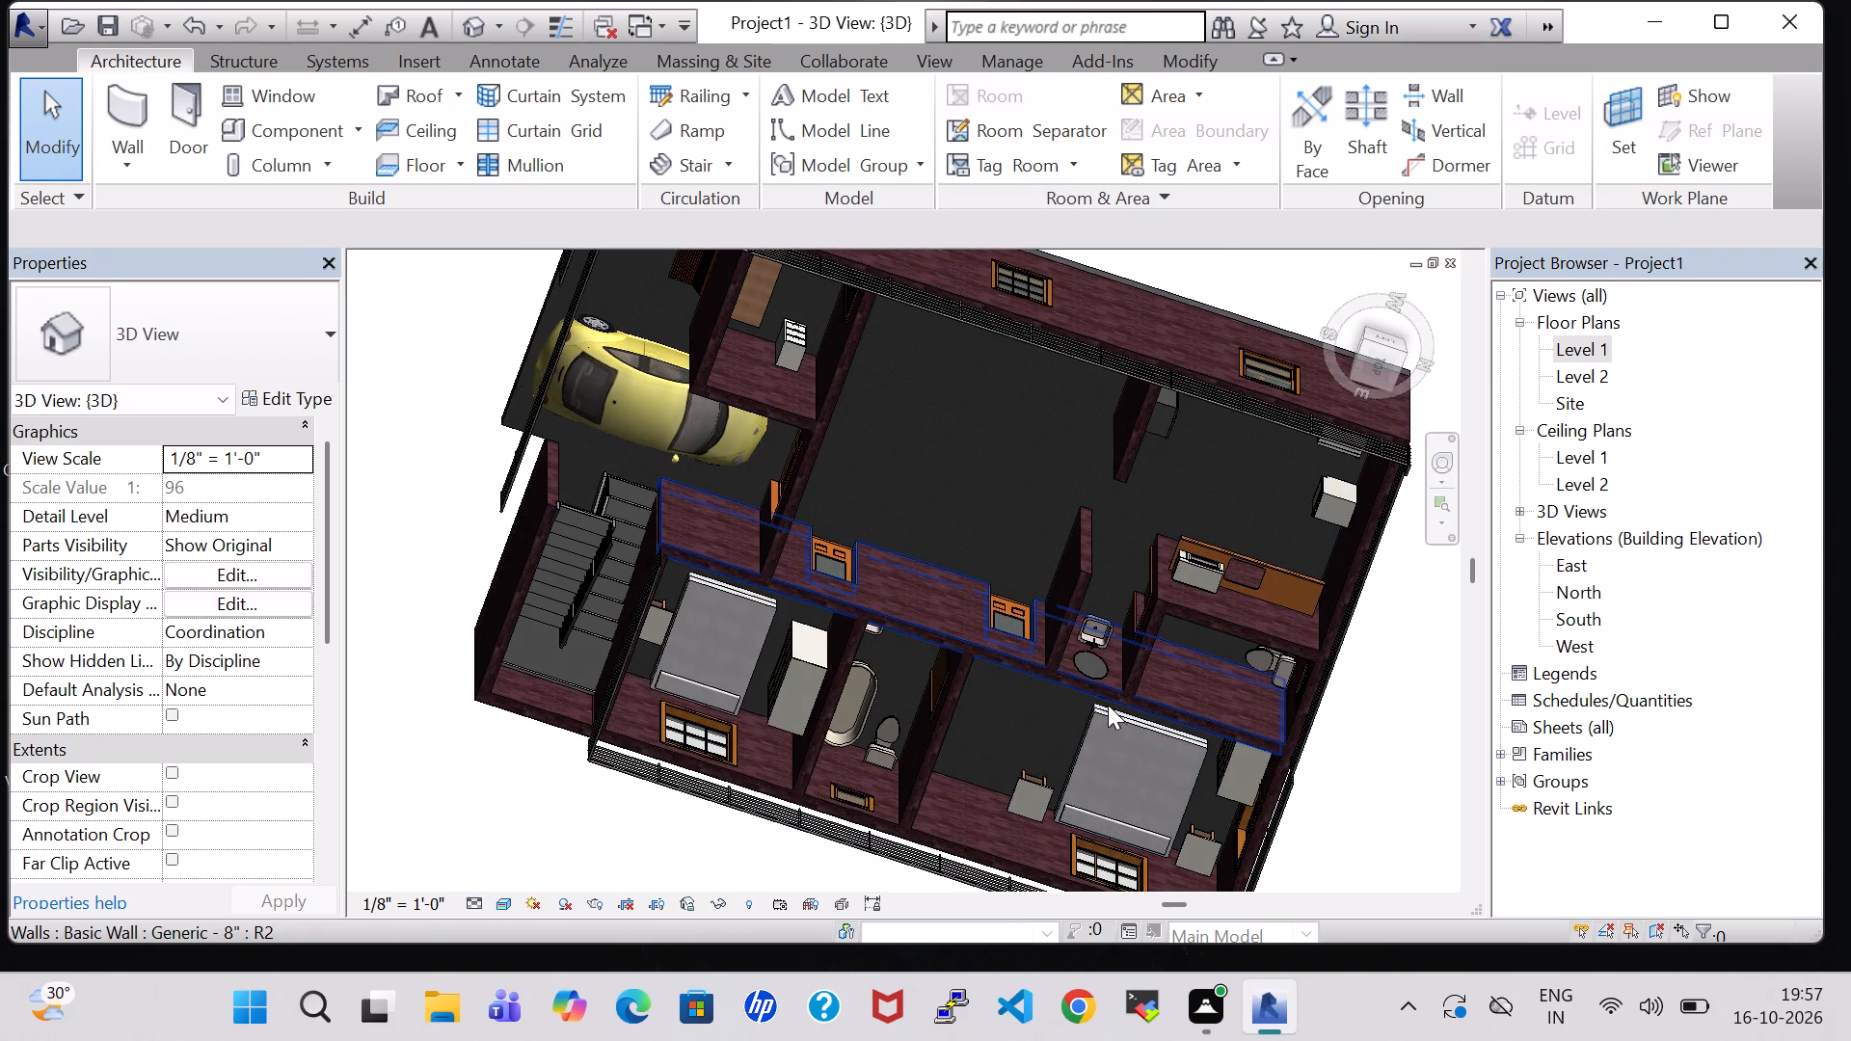
Copy the 24" x 48" Mirror-Ellipse above the wash basin outside C-TOILET to the clipboard.
click(1089, 663)
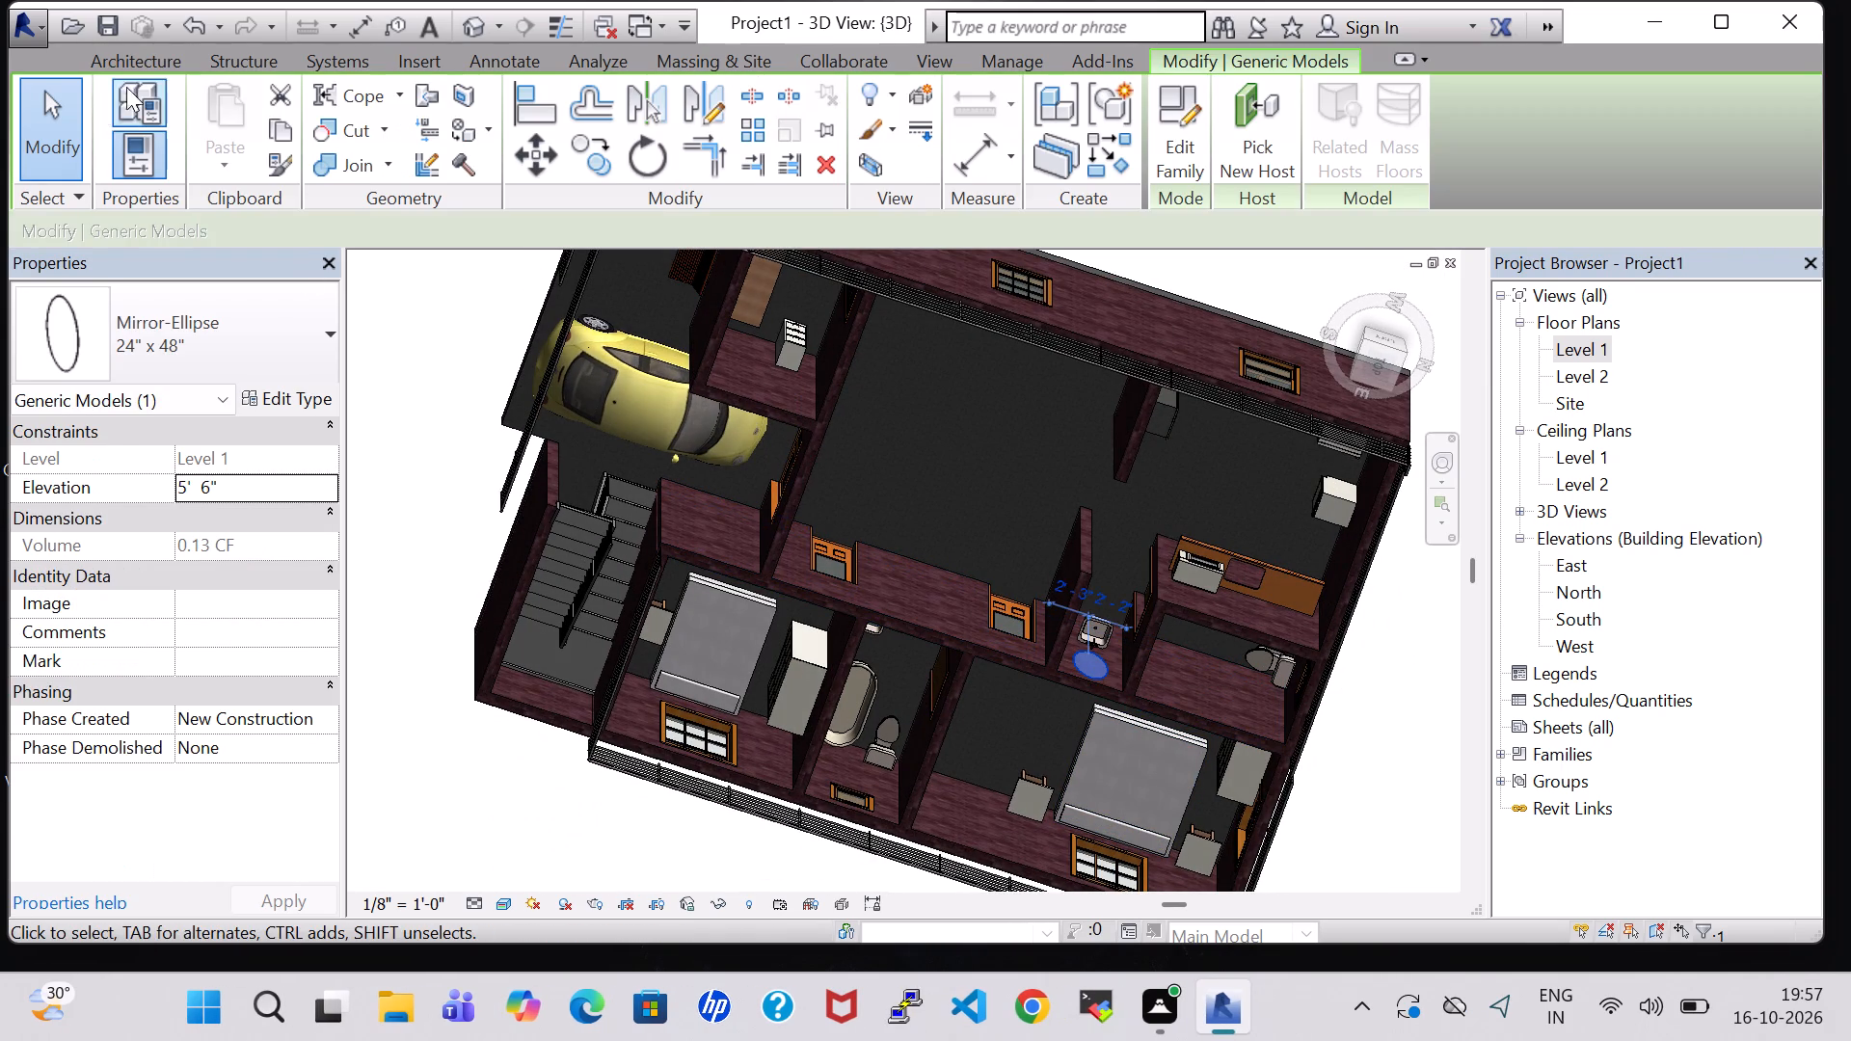
click(291, 122)
shift+middle_drag(1352, 779, 1363, 539)
shift+middle_drag(1367, 790, 1394, 713)
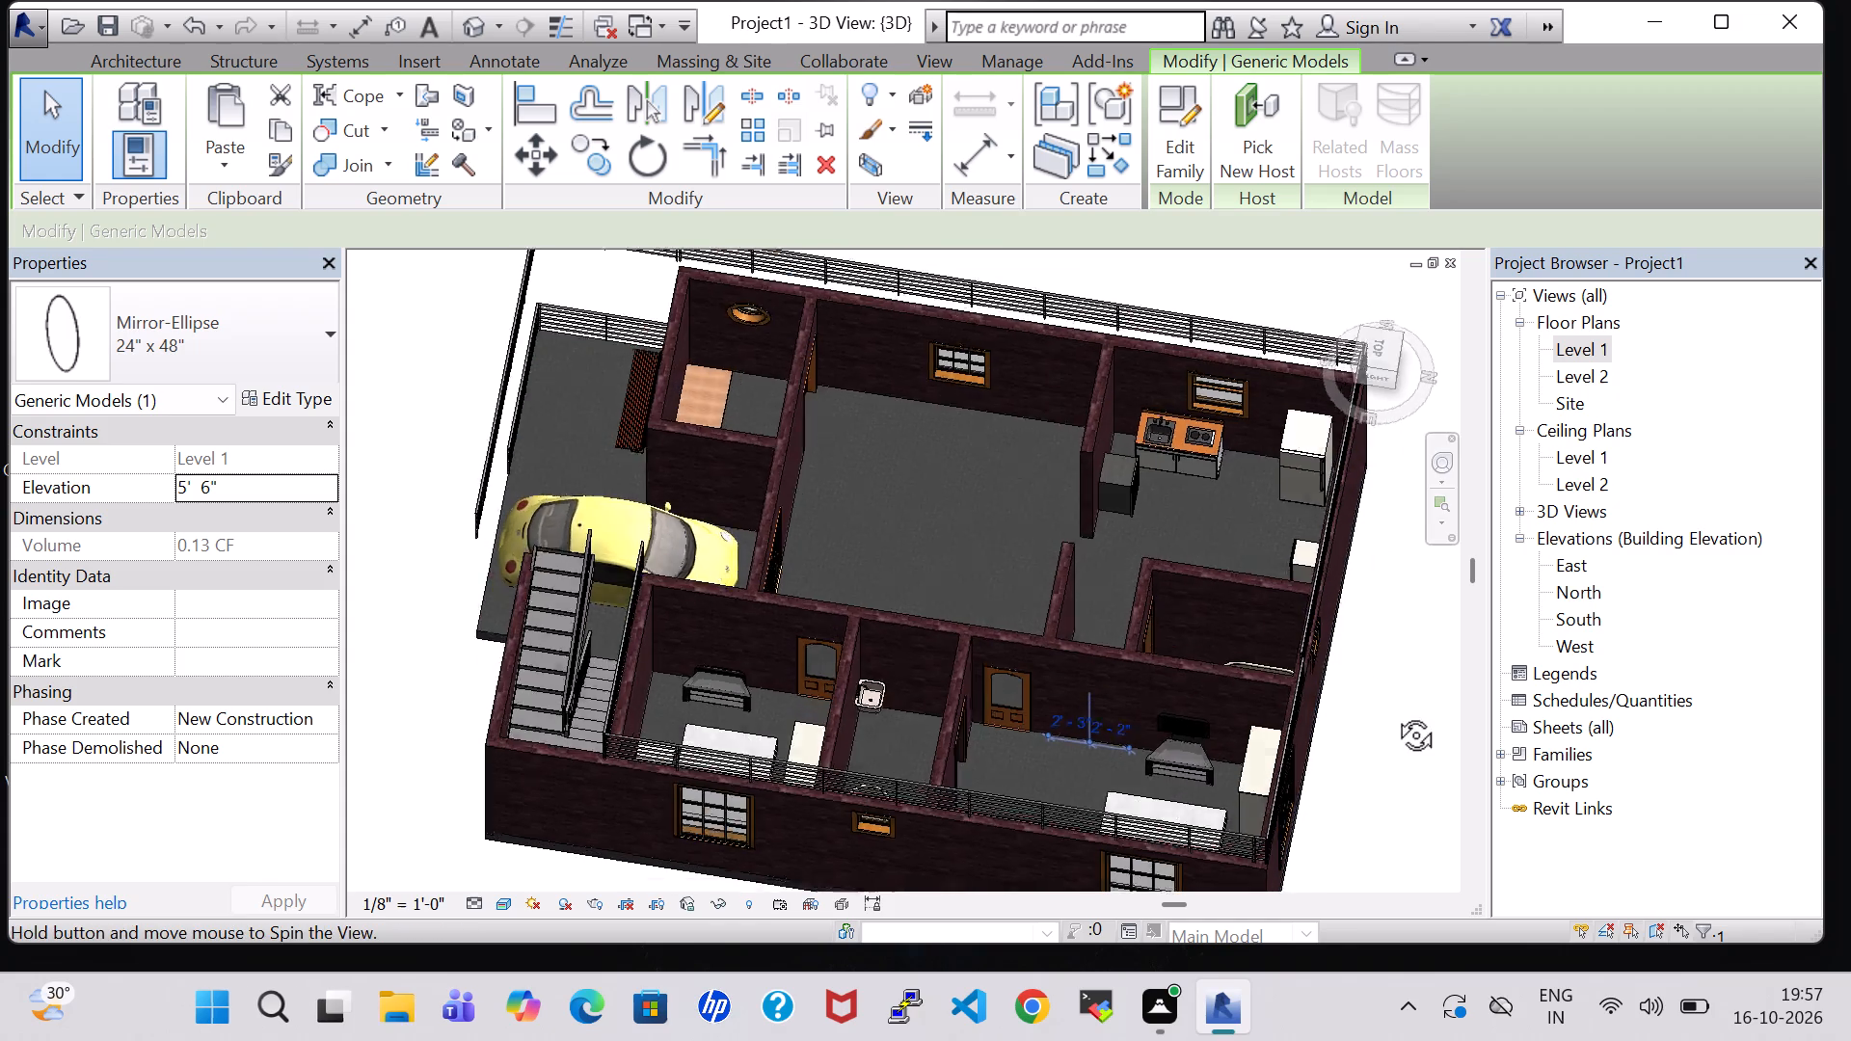
shift+middle_drag(1394, 713, 1394, 671)
shift+middle_click(1394, 671)
In the Level 1 floor plan, paste the copied mirror on BED ROOM 2's staircase-side wall, behind the night stand.
double_click(1598, 348)
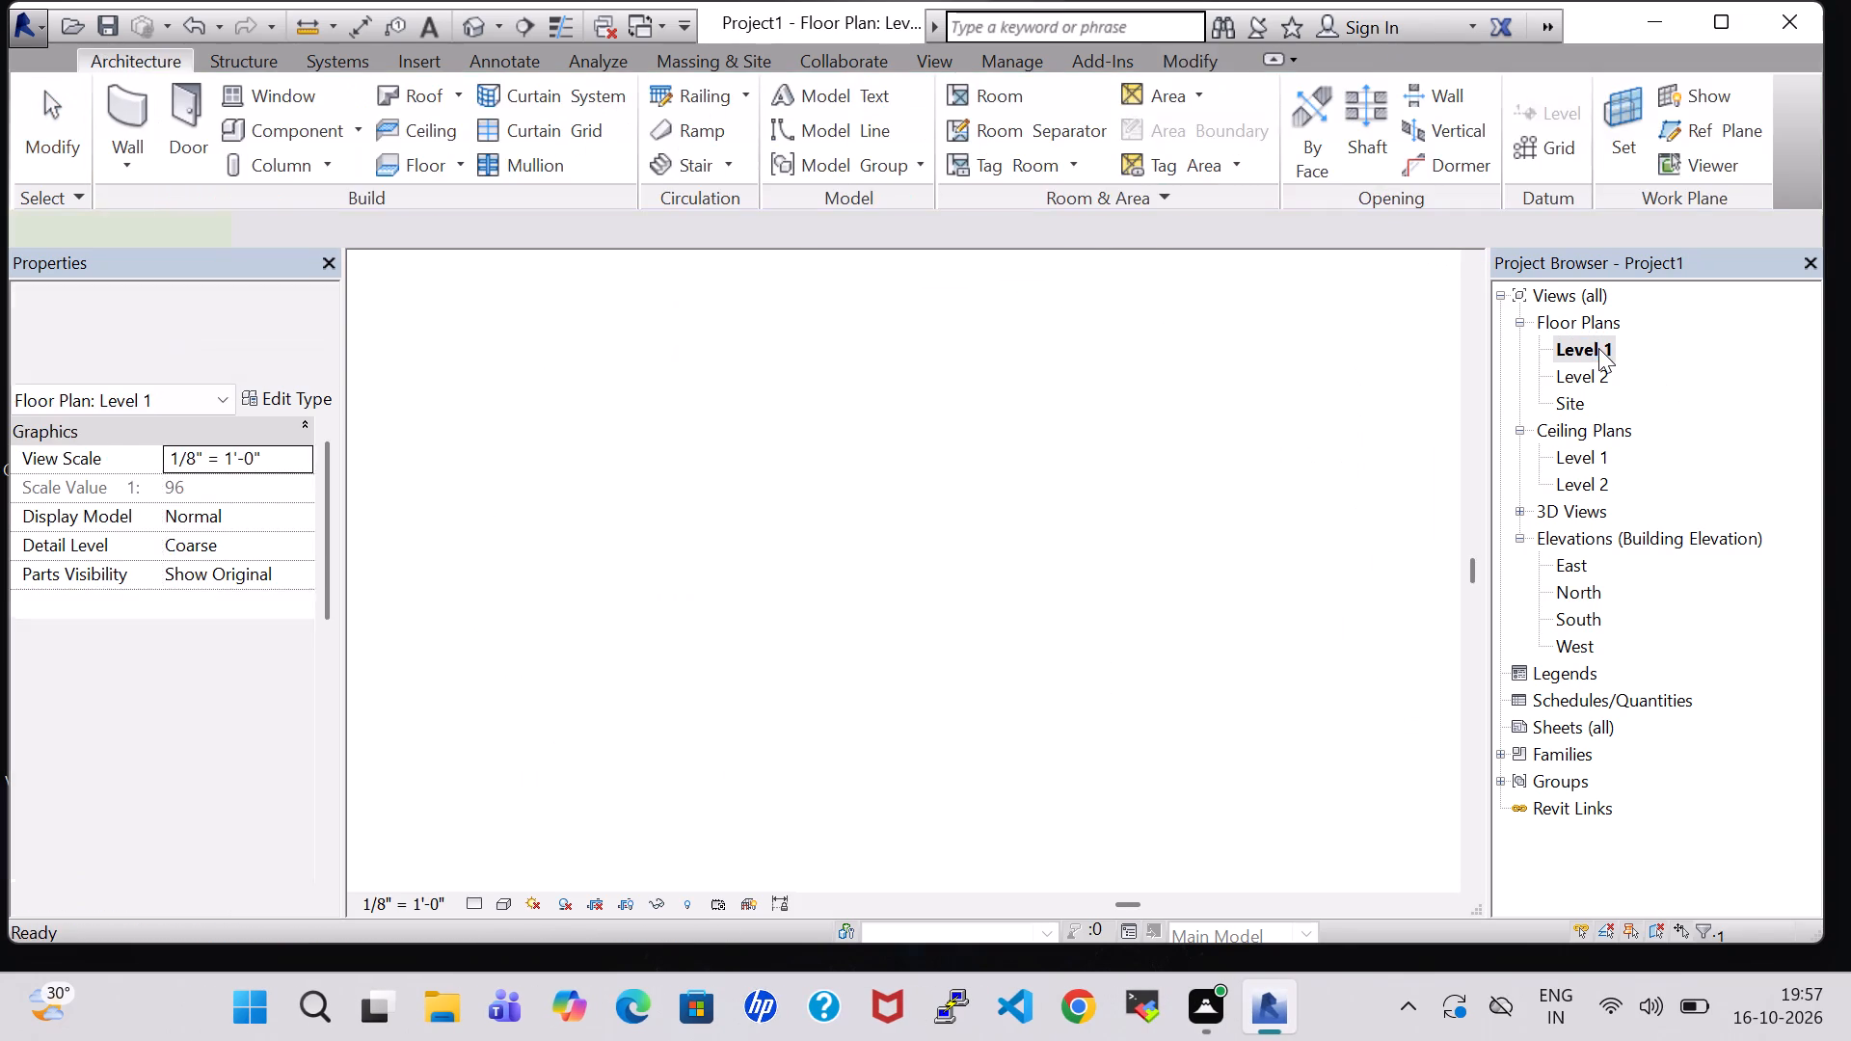
scroll(1137, 484, down, 2)
middle_drag(1319, 576, 1232, 513)
scroll(1232, 513, up, 4)
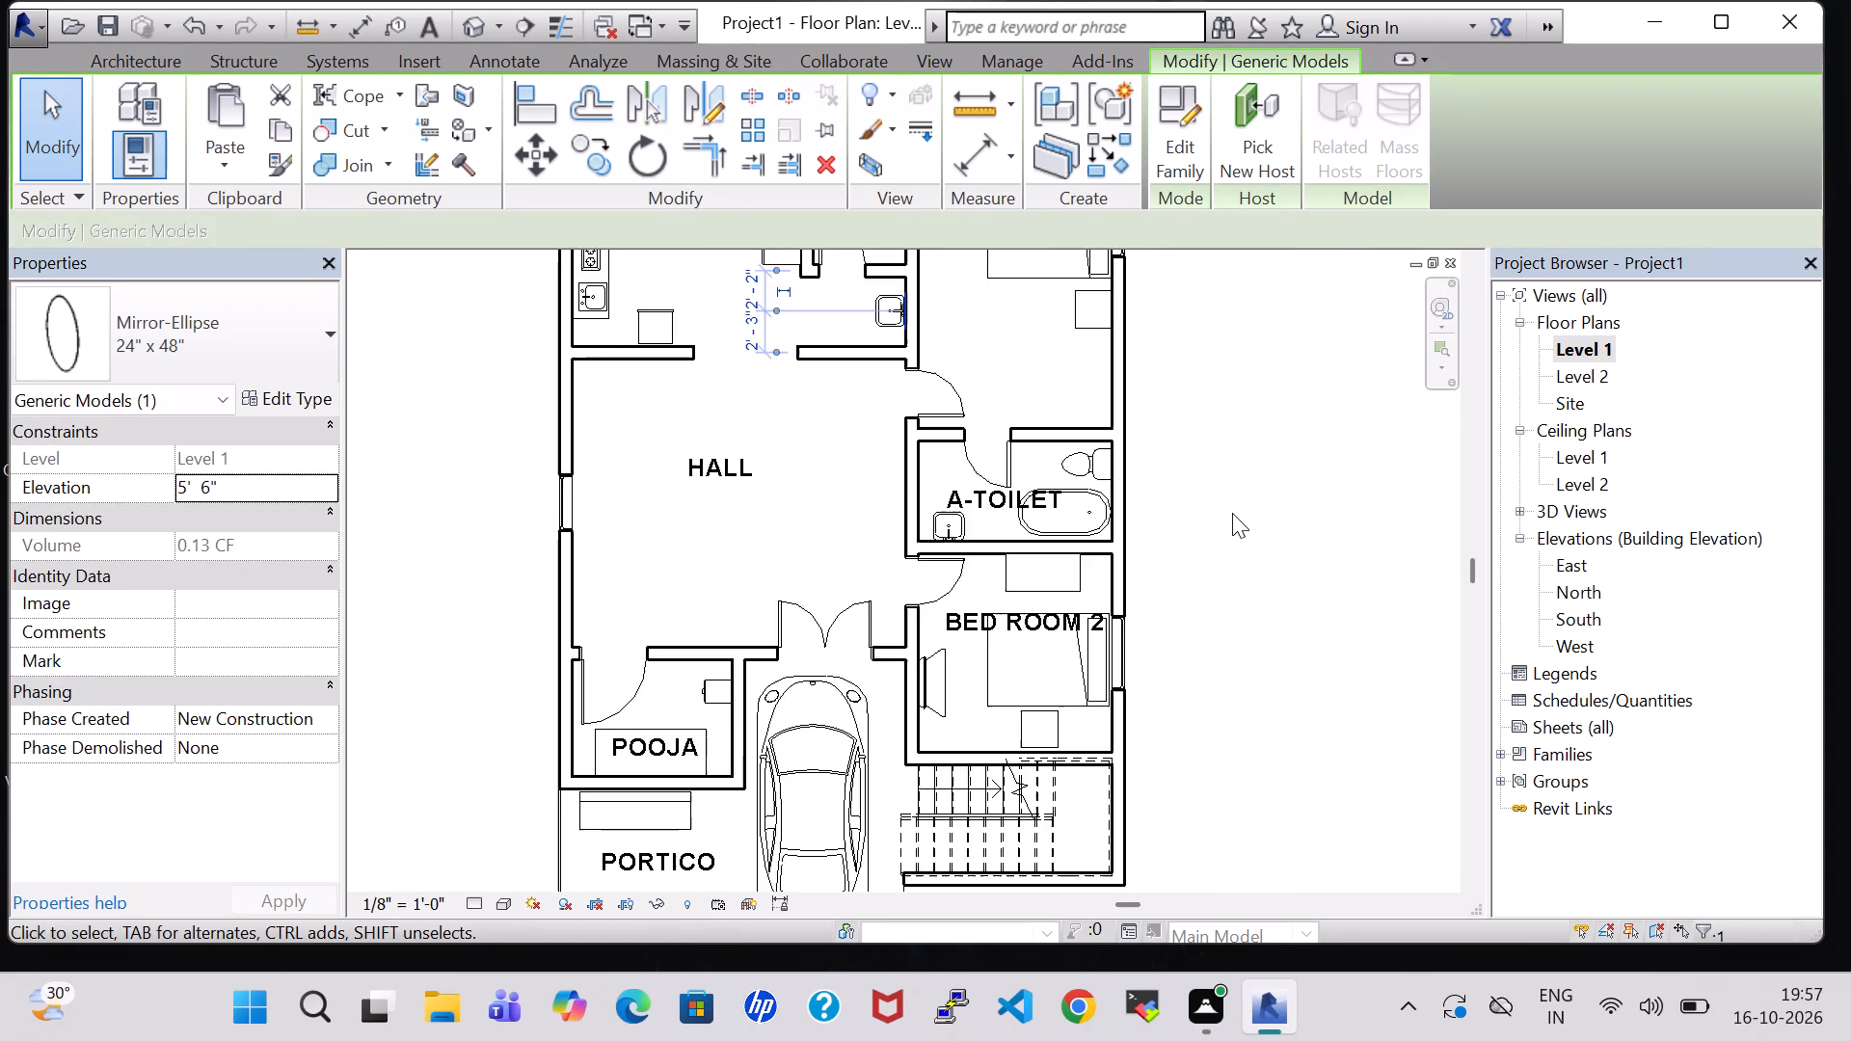
scroll(1232, 513, up, 1)
middle_drag(1204, 574, 1181, 355)
scroll(39, 177, up, 3)
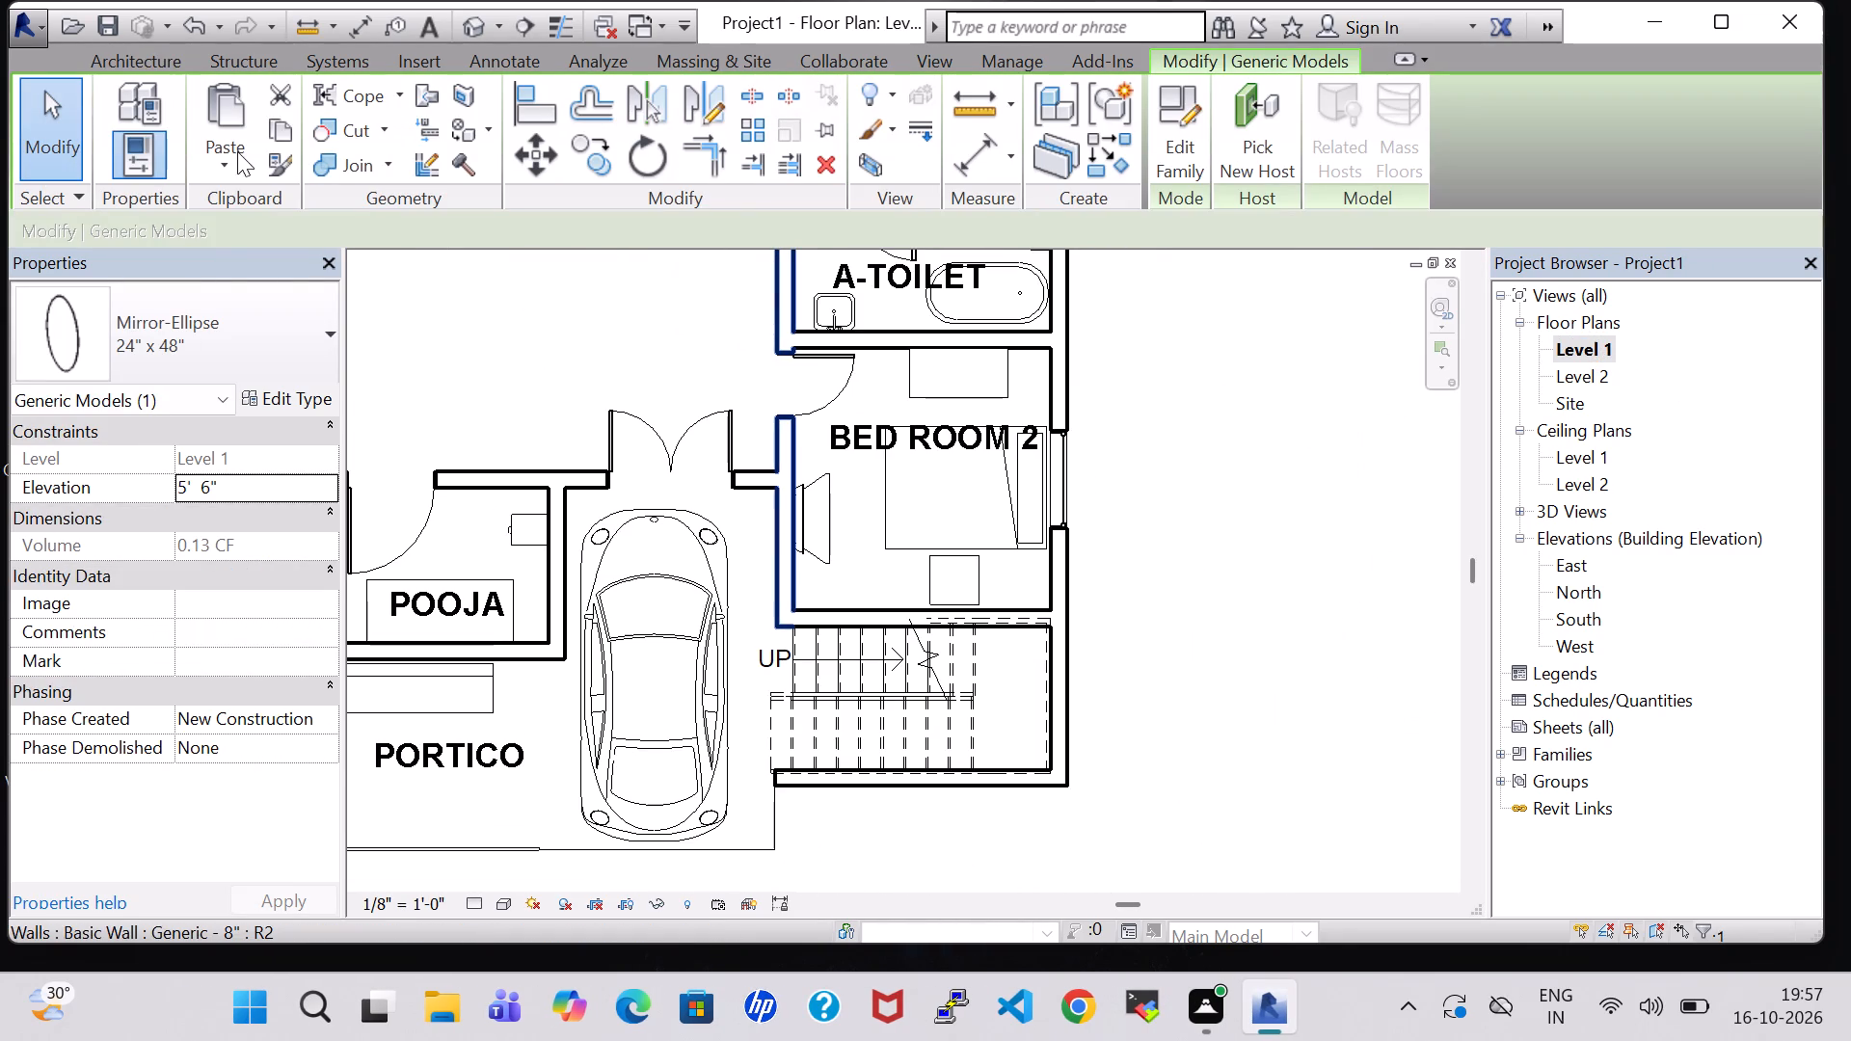
click(225, 151)
click(267, 197)
scroll(1171, 493, up, 11)
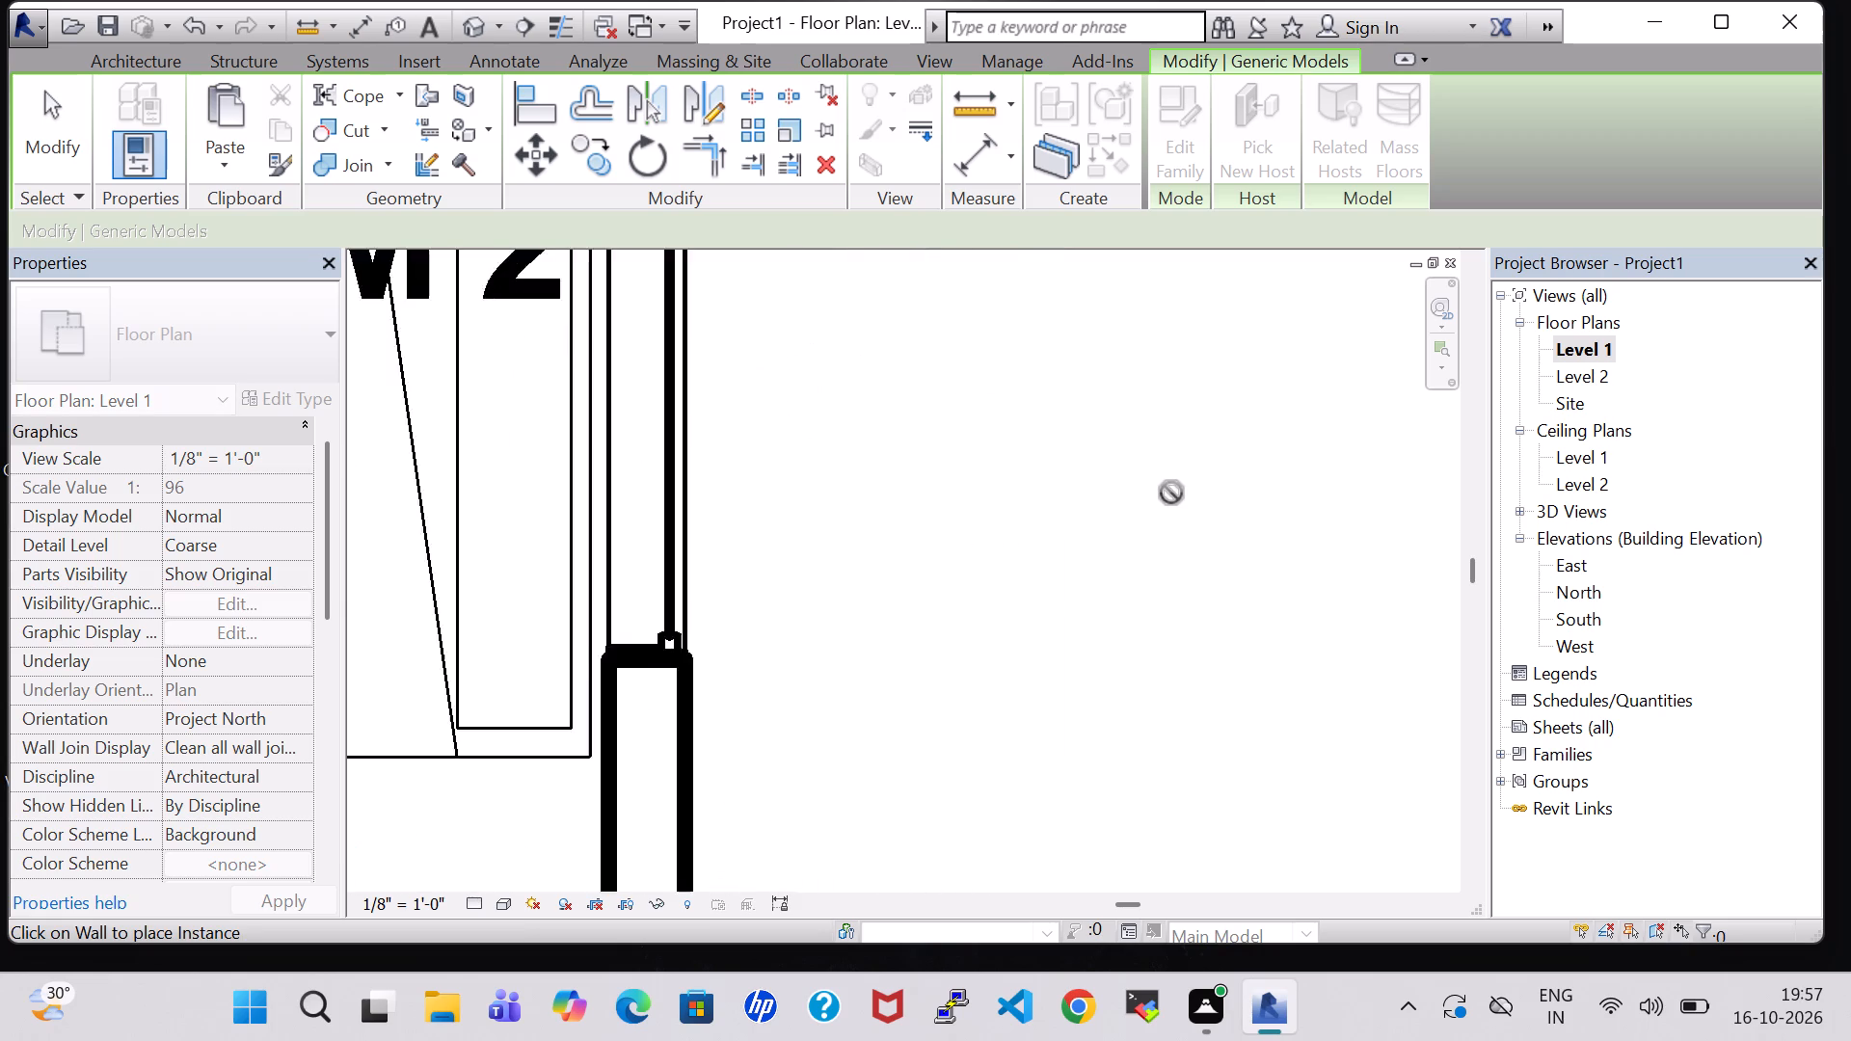
scroll(1018, 595, down, 1)
middle_drag(937, 636, 1623, 471)
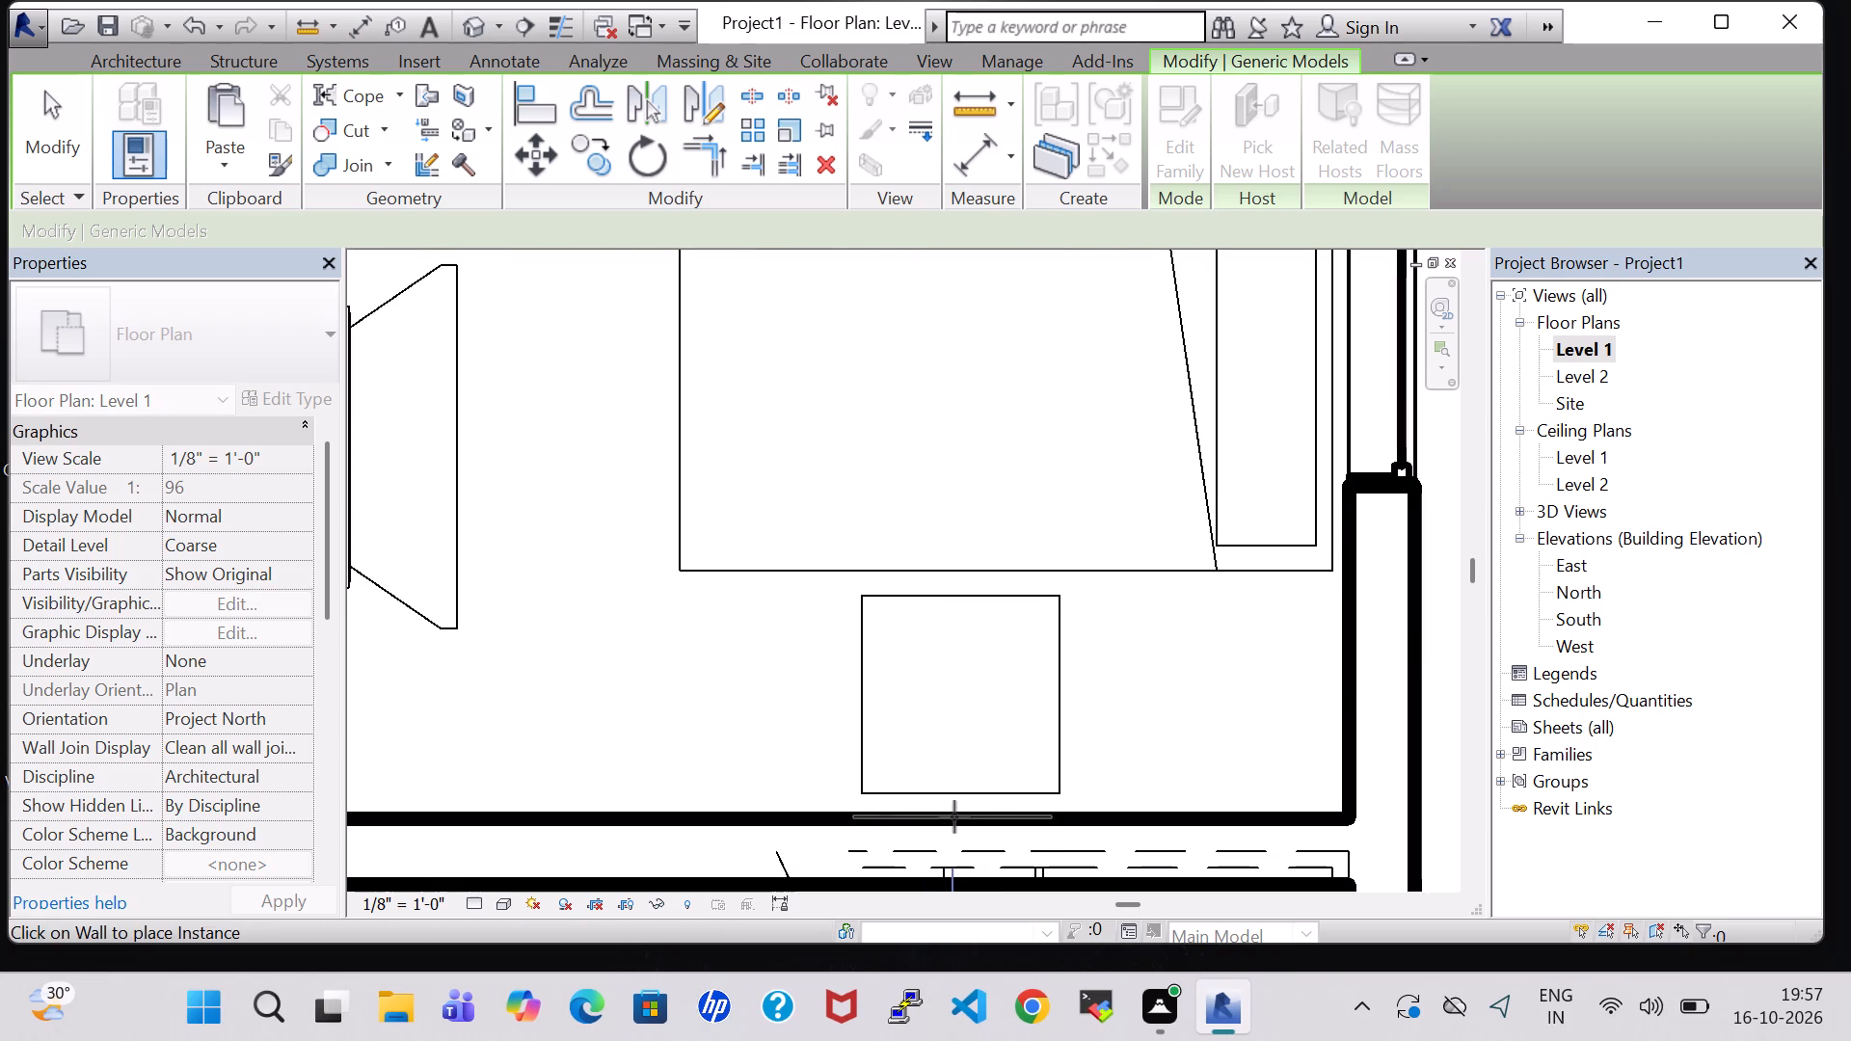
click(954, 816)
Paste another copy of the 24" x 48" Mirror-Ellipse on BED ROOM 1's side of the wall shared with A-TOILET, beside the toilet door.
scroll(1091, 758, down, 5)
middle_drag(1014, 411, 955, 680)
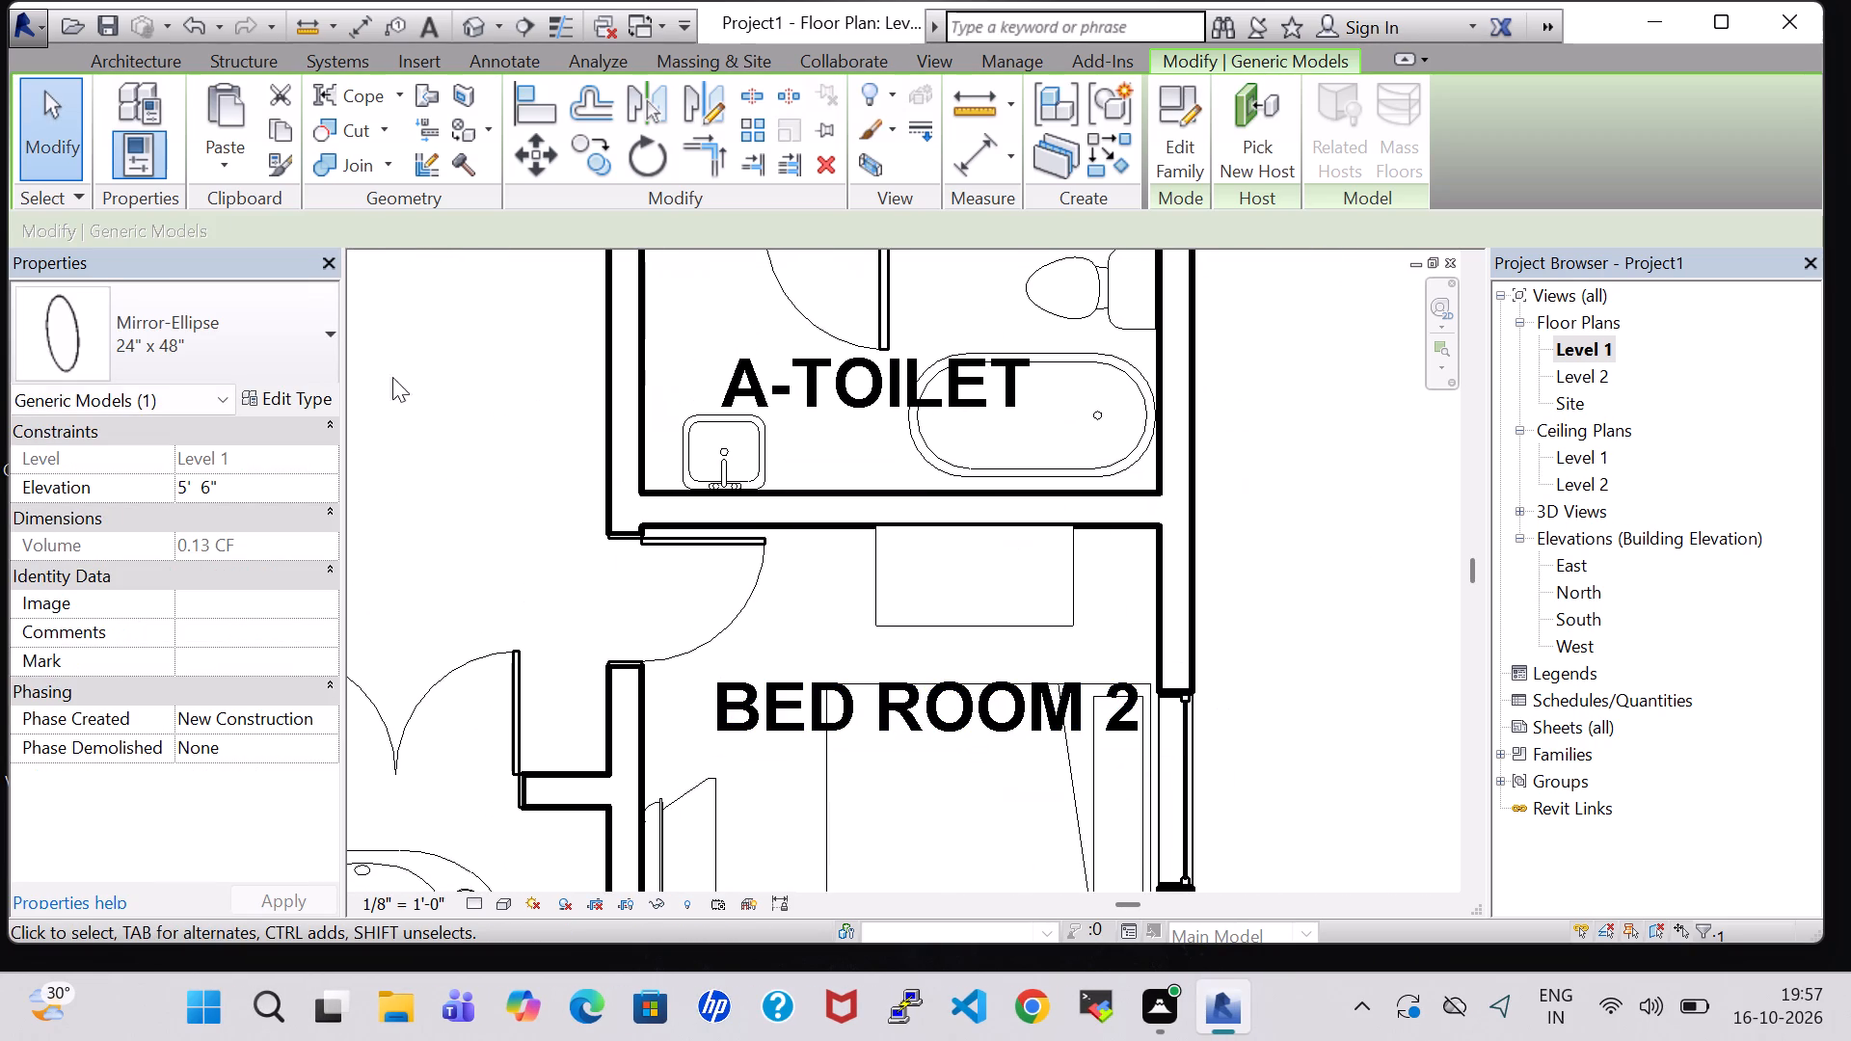
click(207, 140)
click(246, 203)
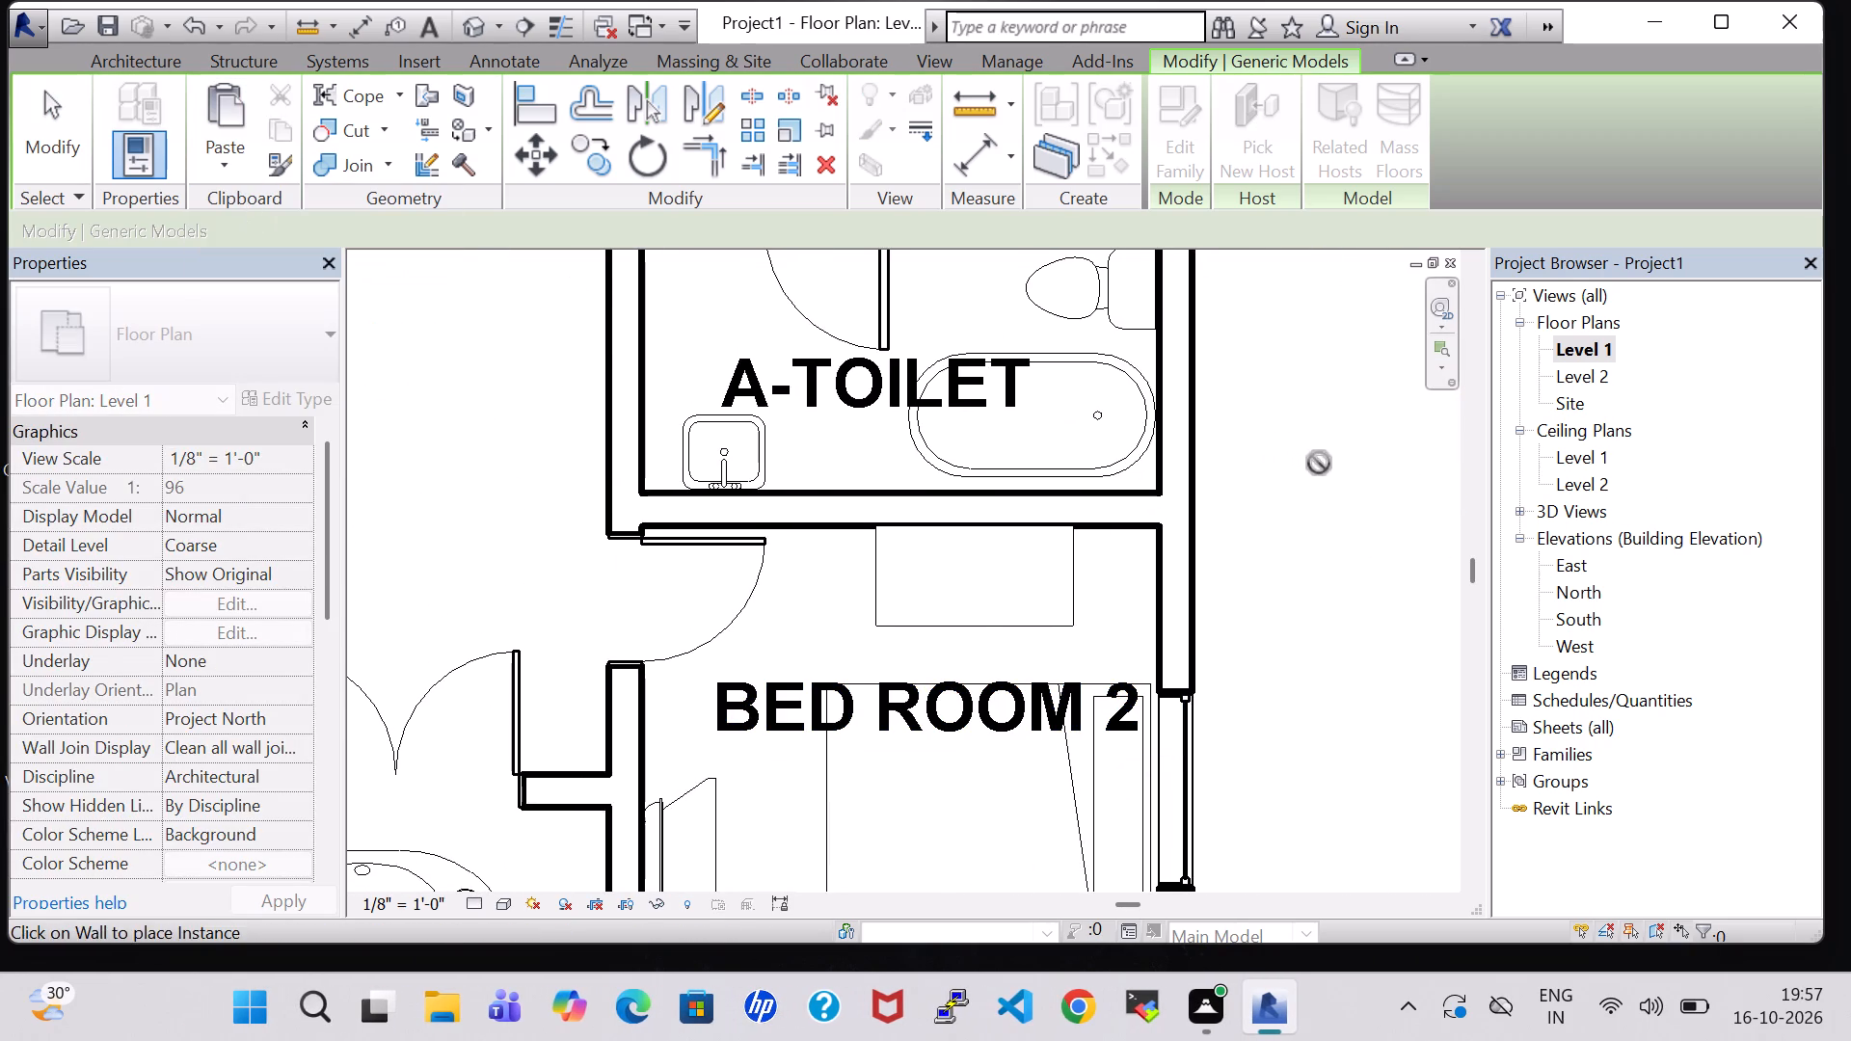
middle_drag(1319, 463, 1247, 886)
scroll(921, 543, down, 2)
middle_drag(929, 463, 934, 595)
scroll(929, 463, down, 1)
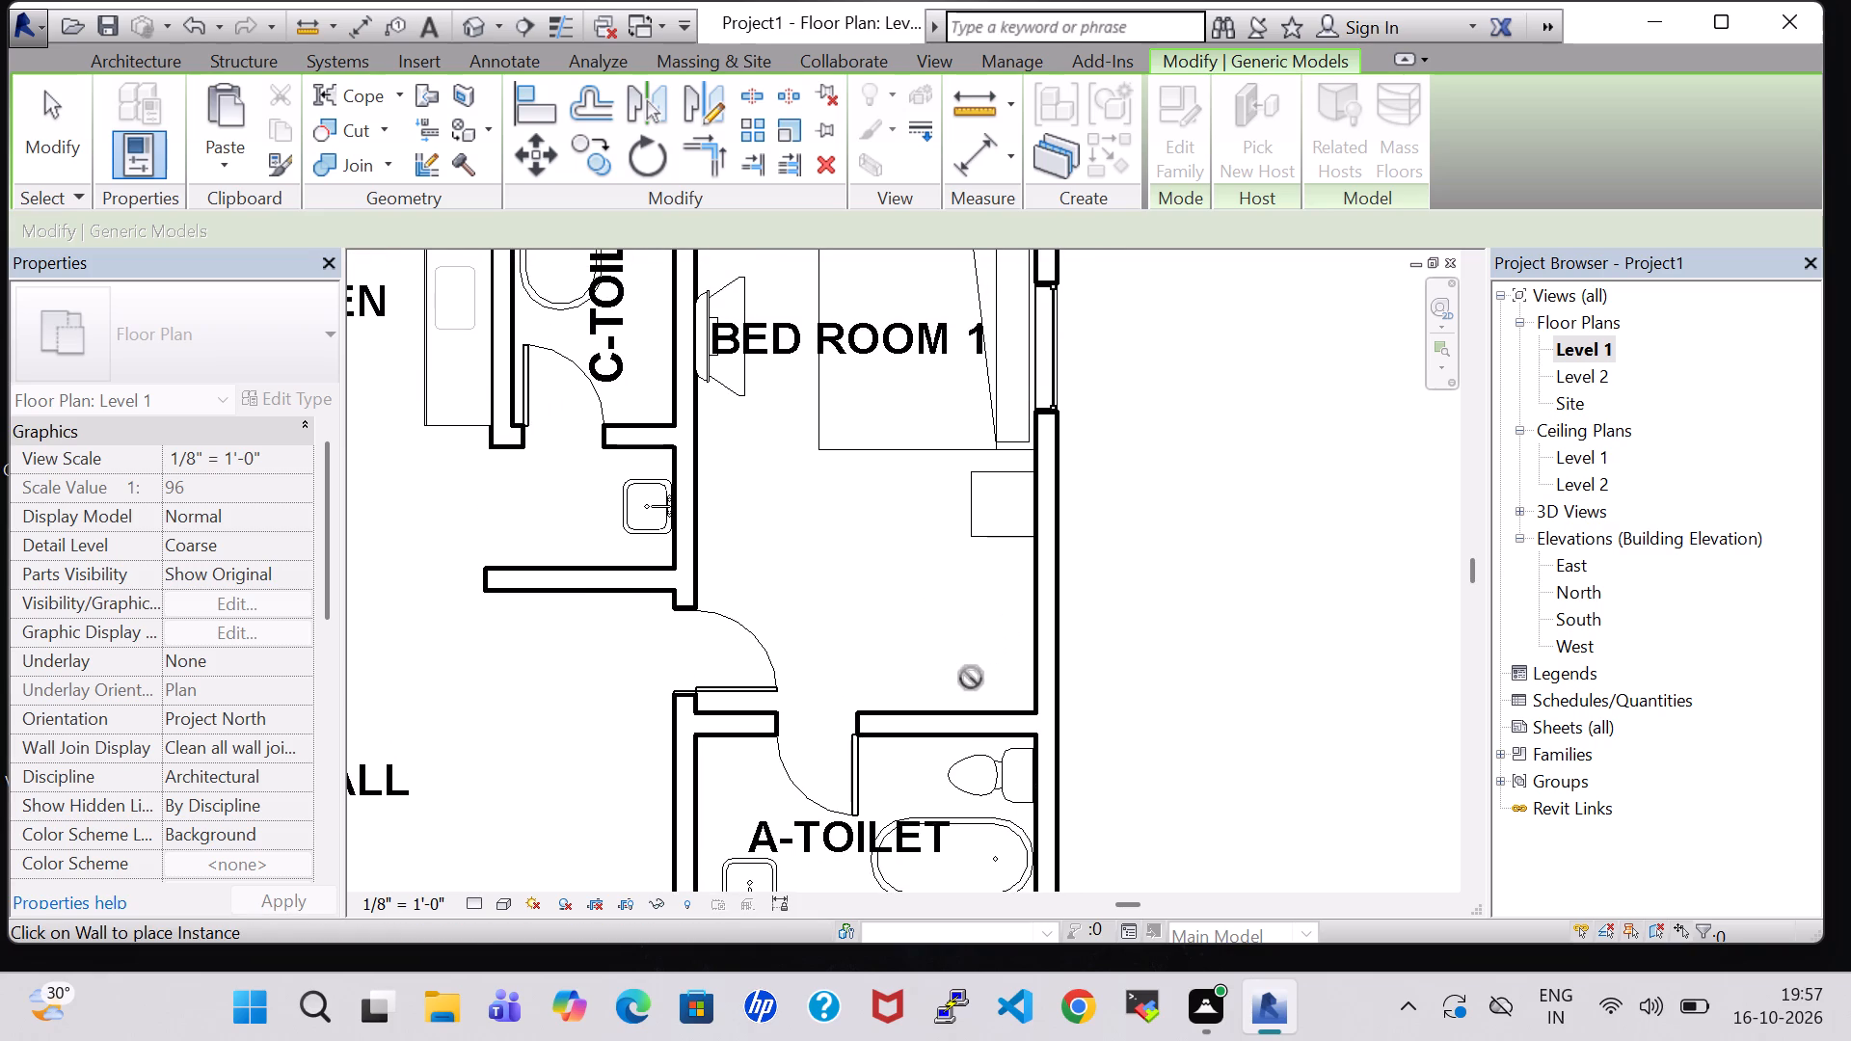
scroll(942, 705, up, 3)
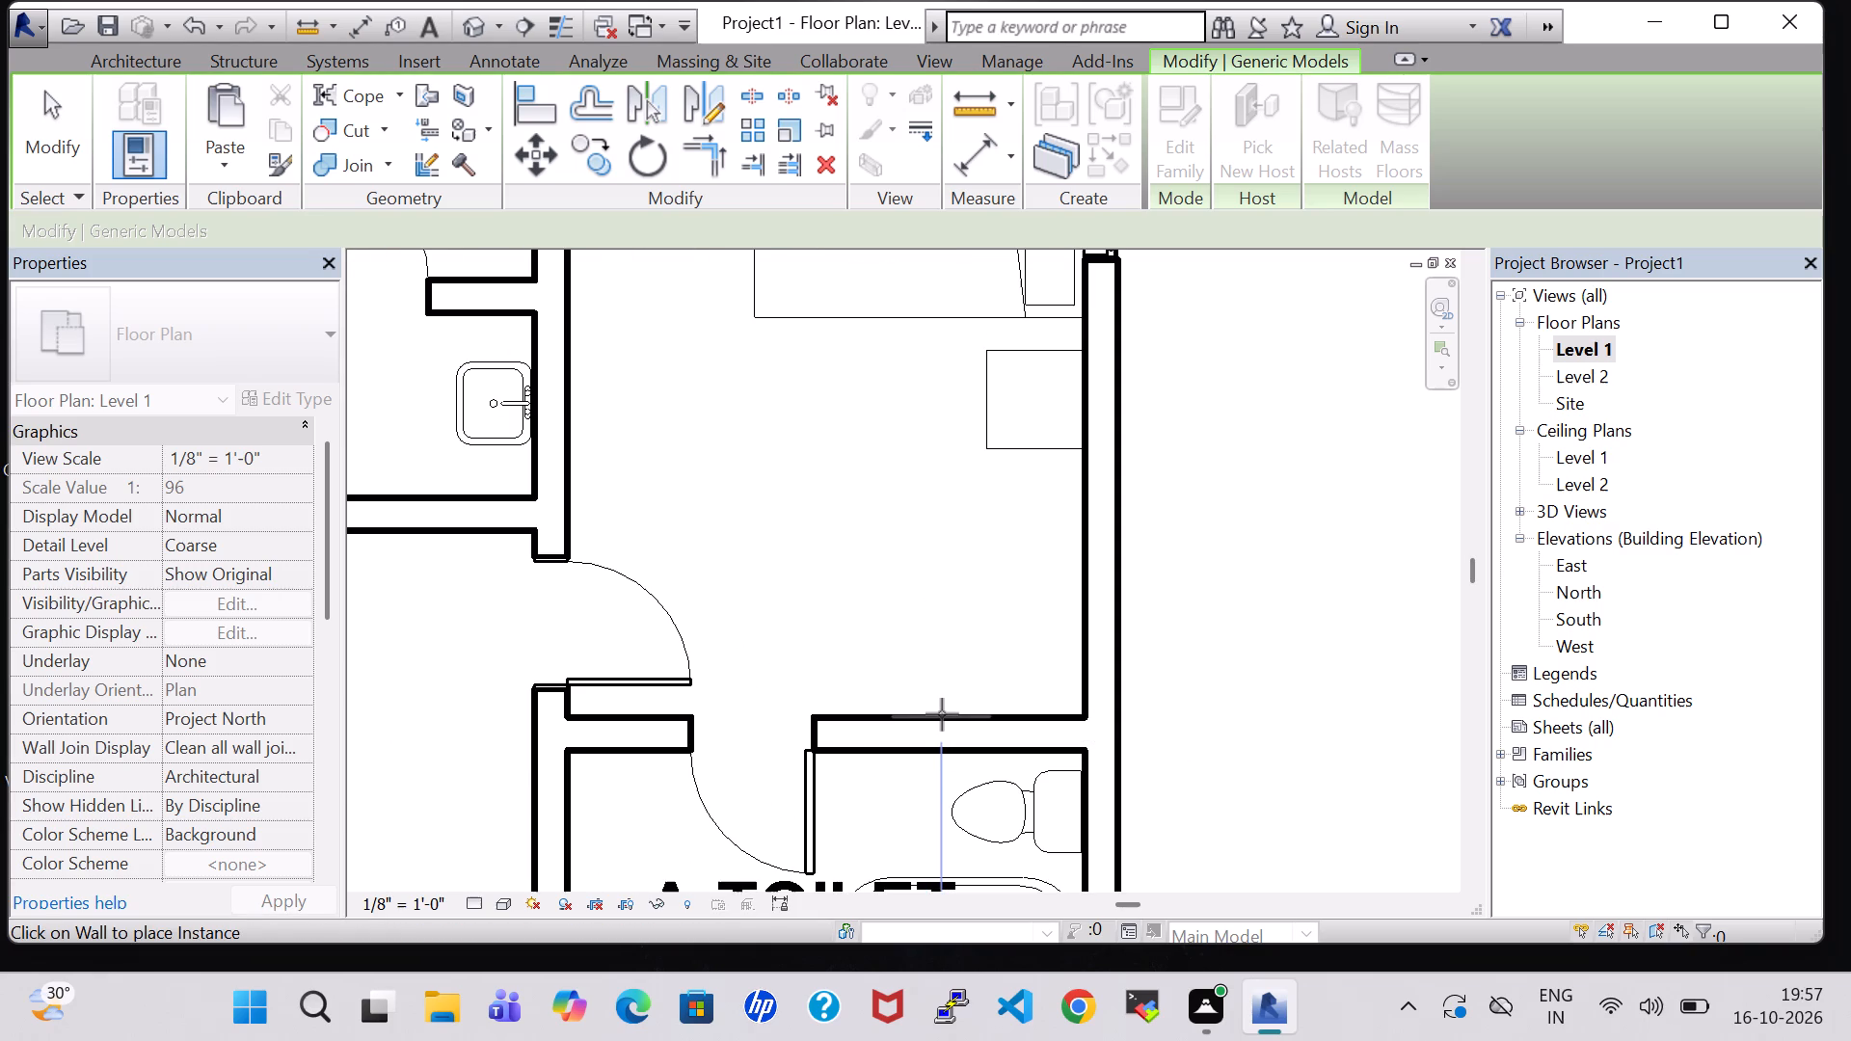
click(942, 714)
key(Escape)
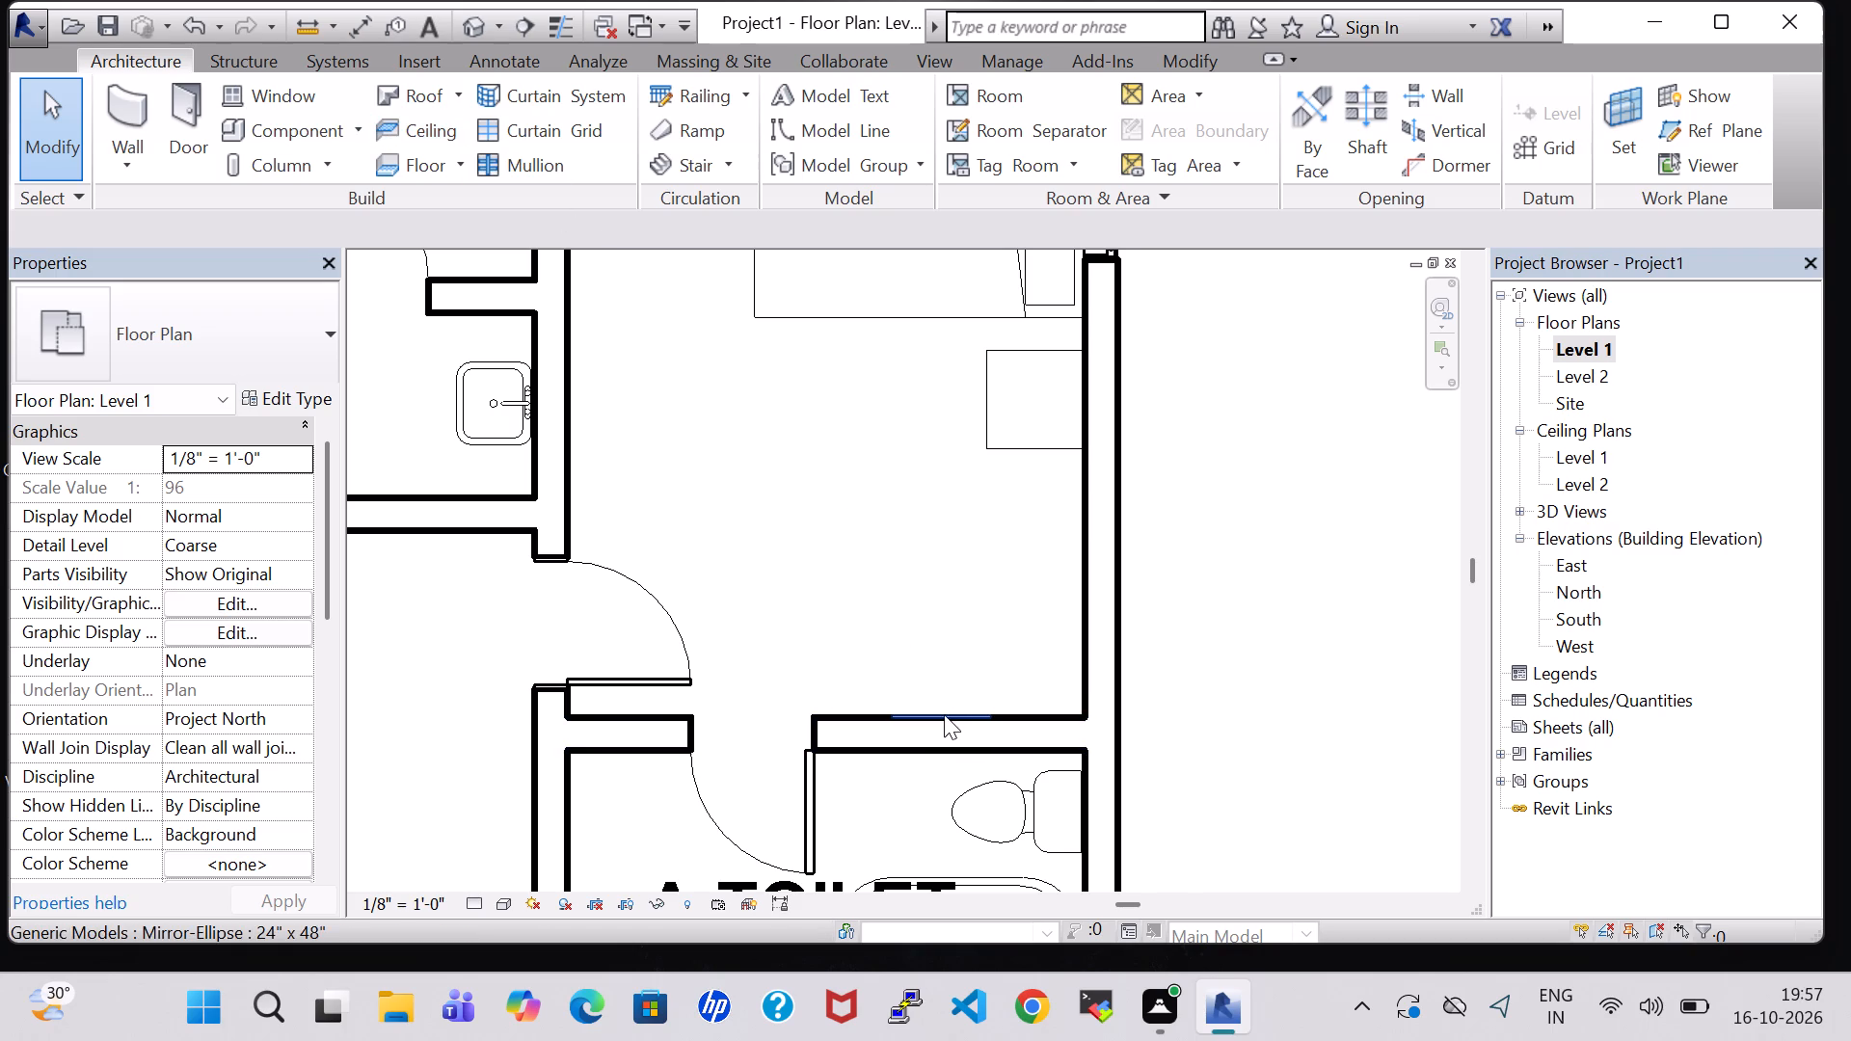
Set the base offset of the 8" wall between BED ROOM 1 and A-TOILET to 3' 0".
scroll(1033, 712, up, 5)
click(868, 718)
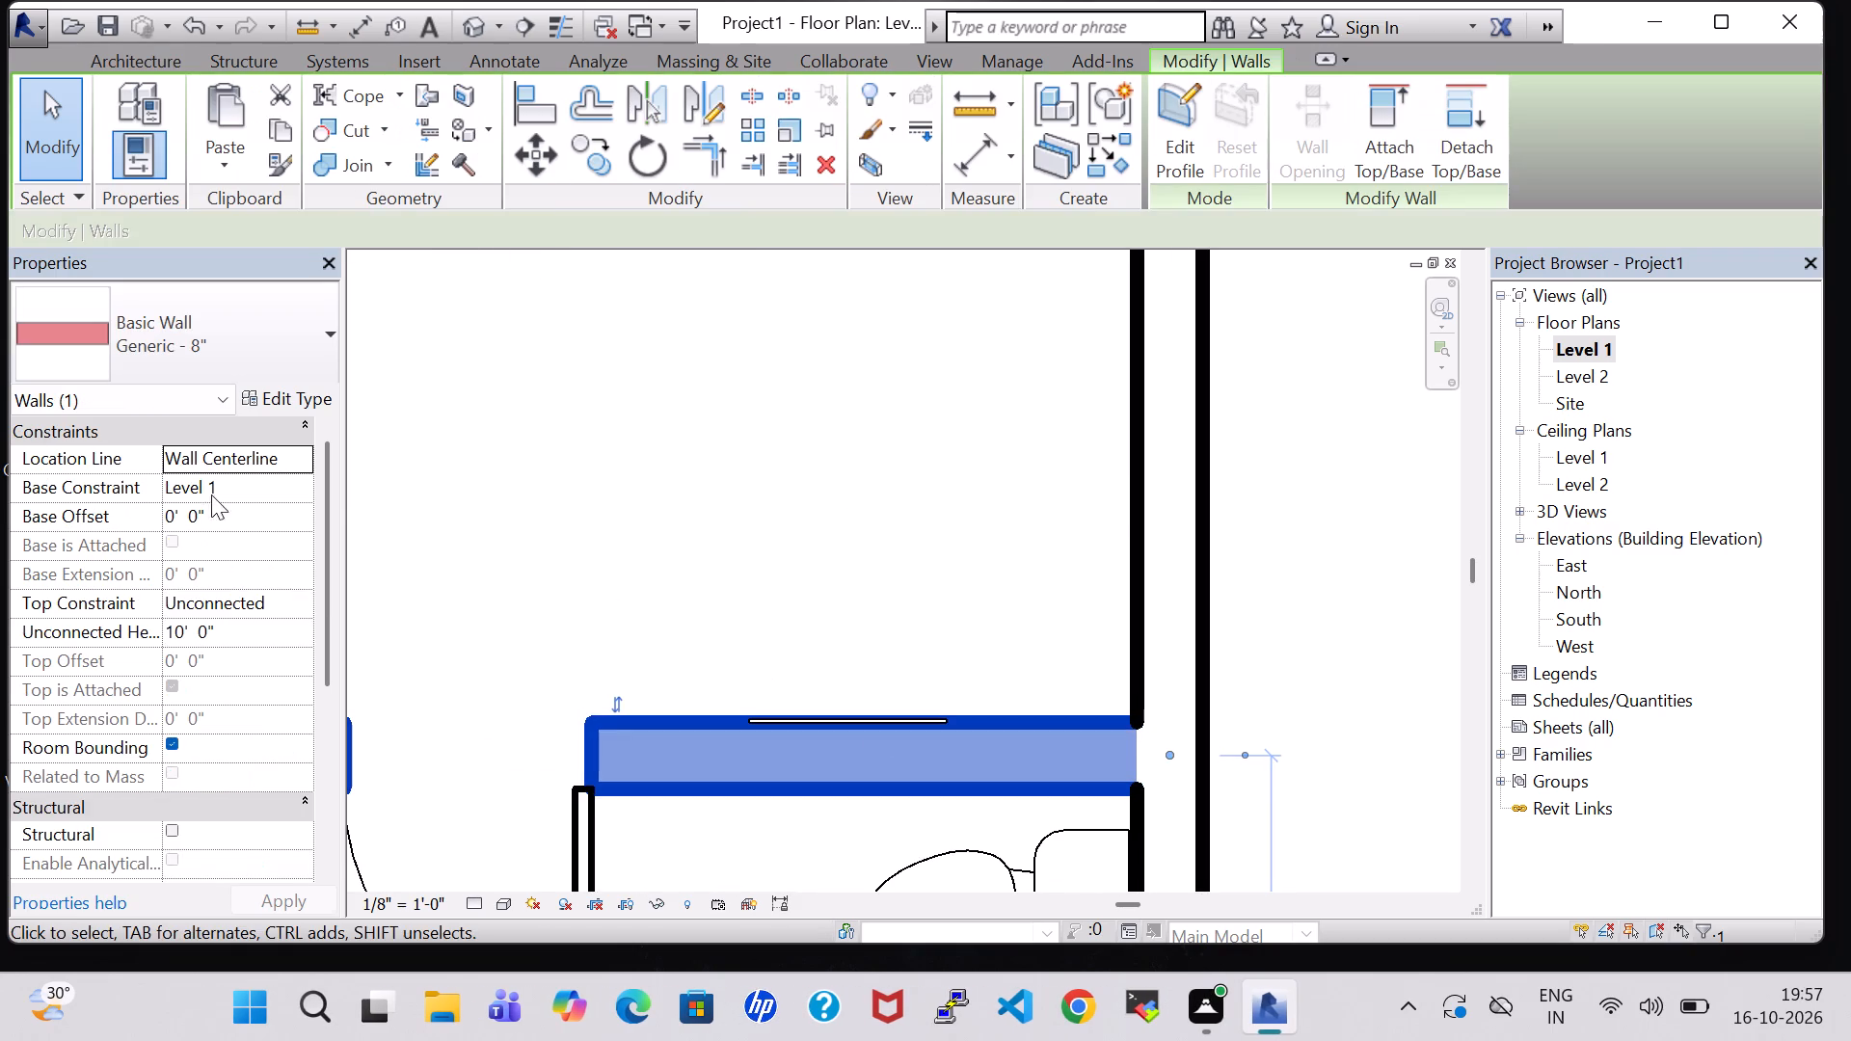
click(174, 514)
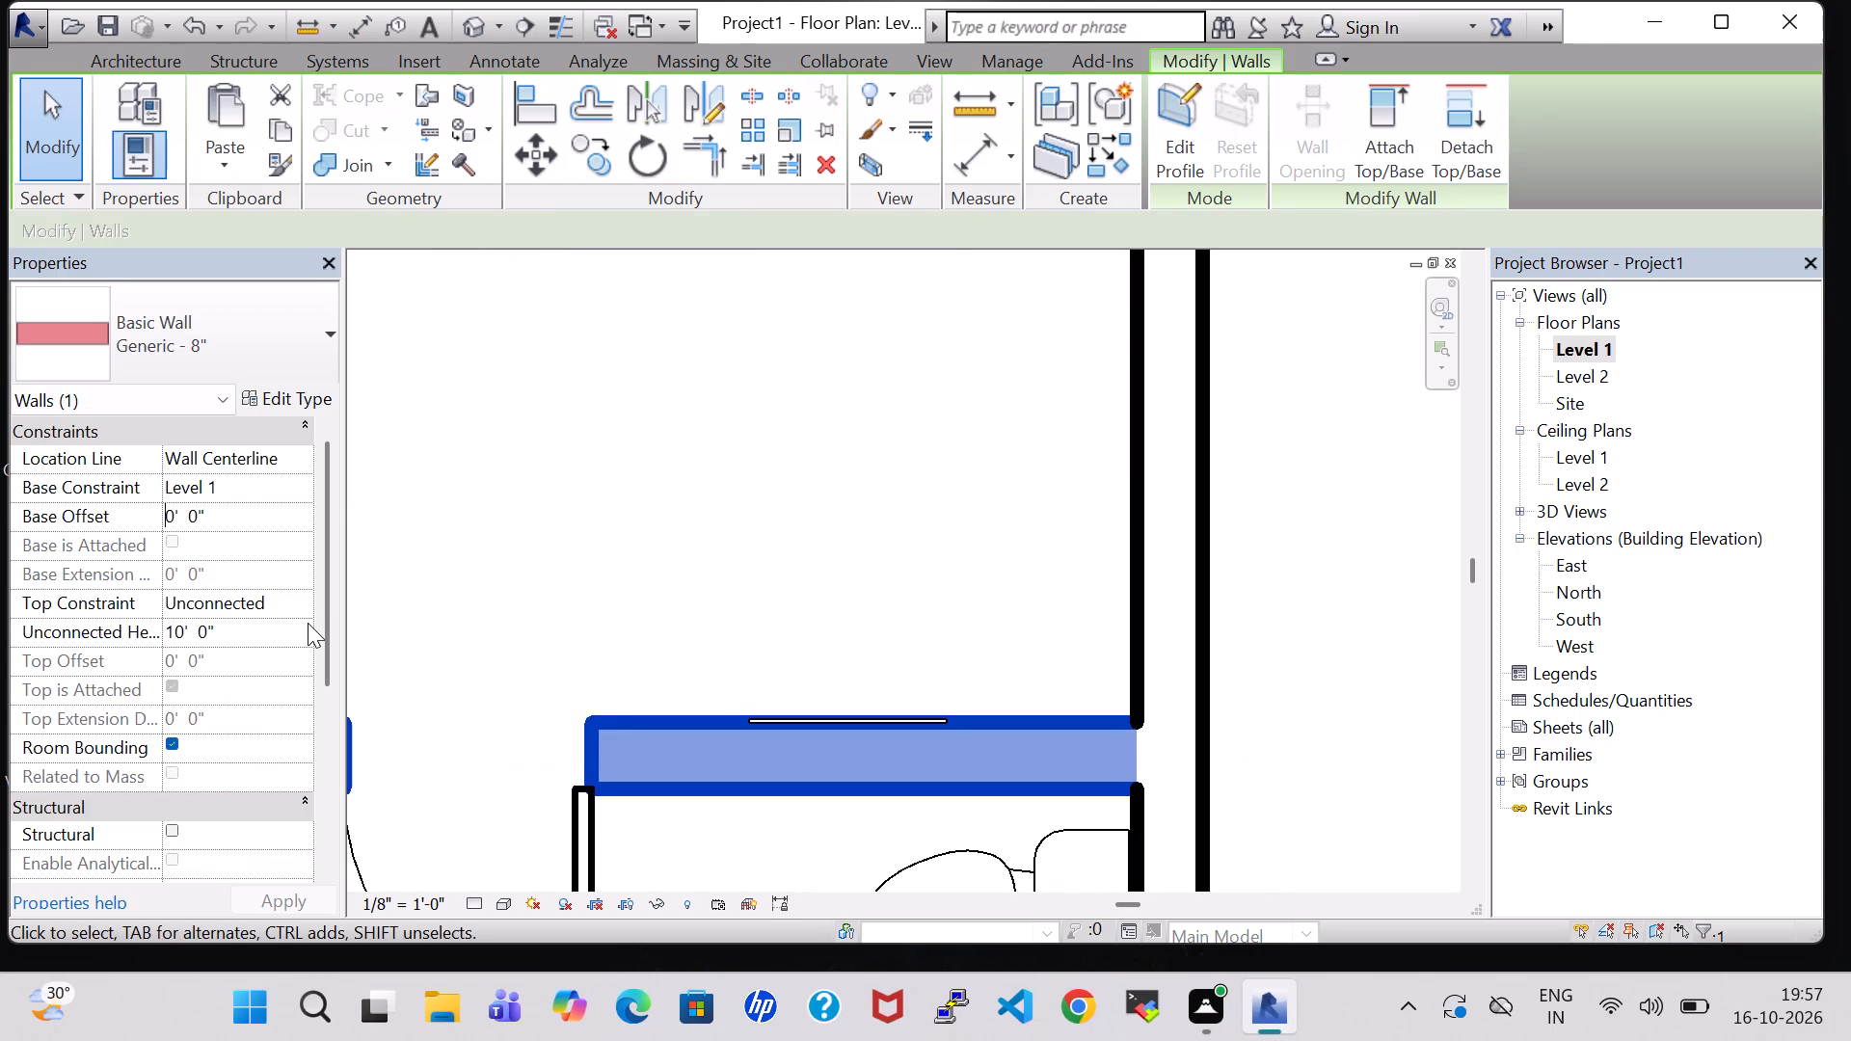
key(Right)
key(BackSpace)
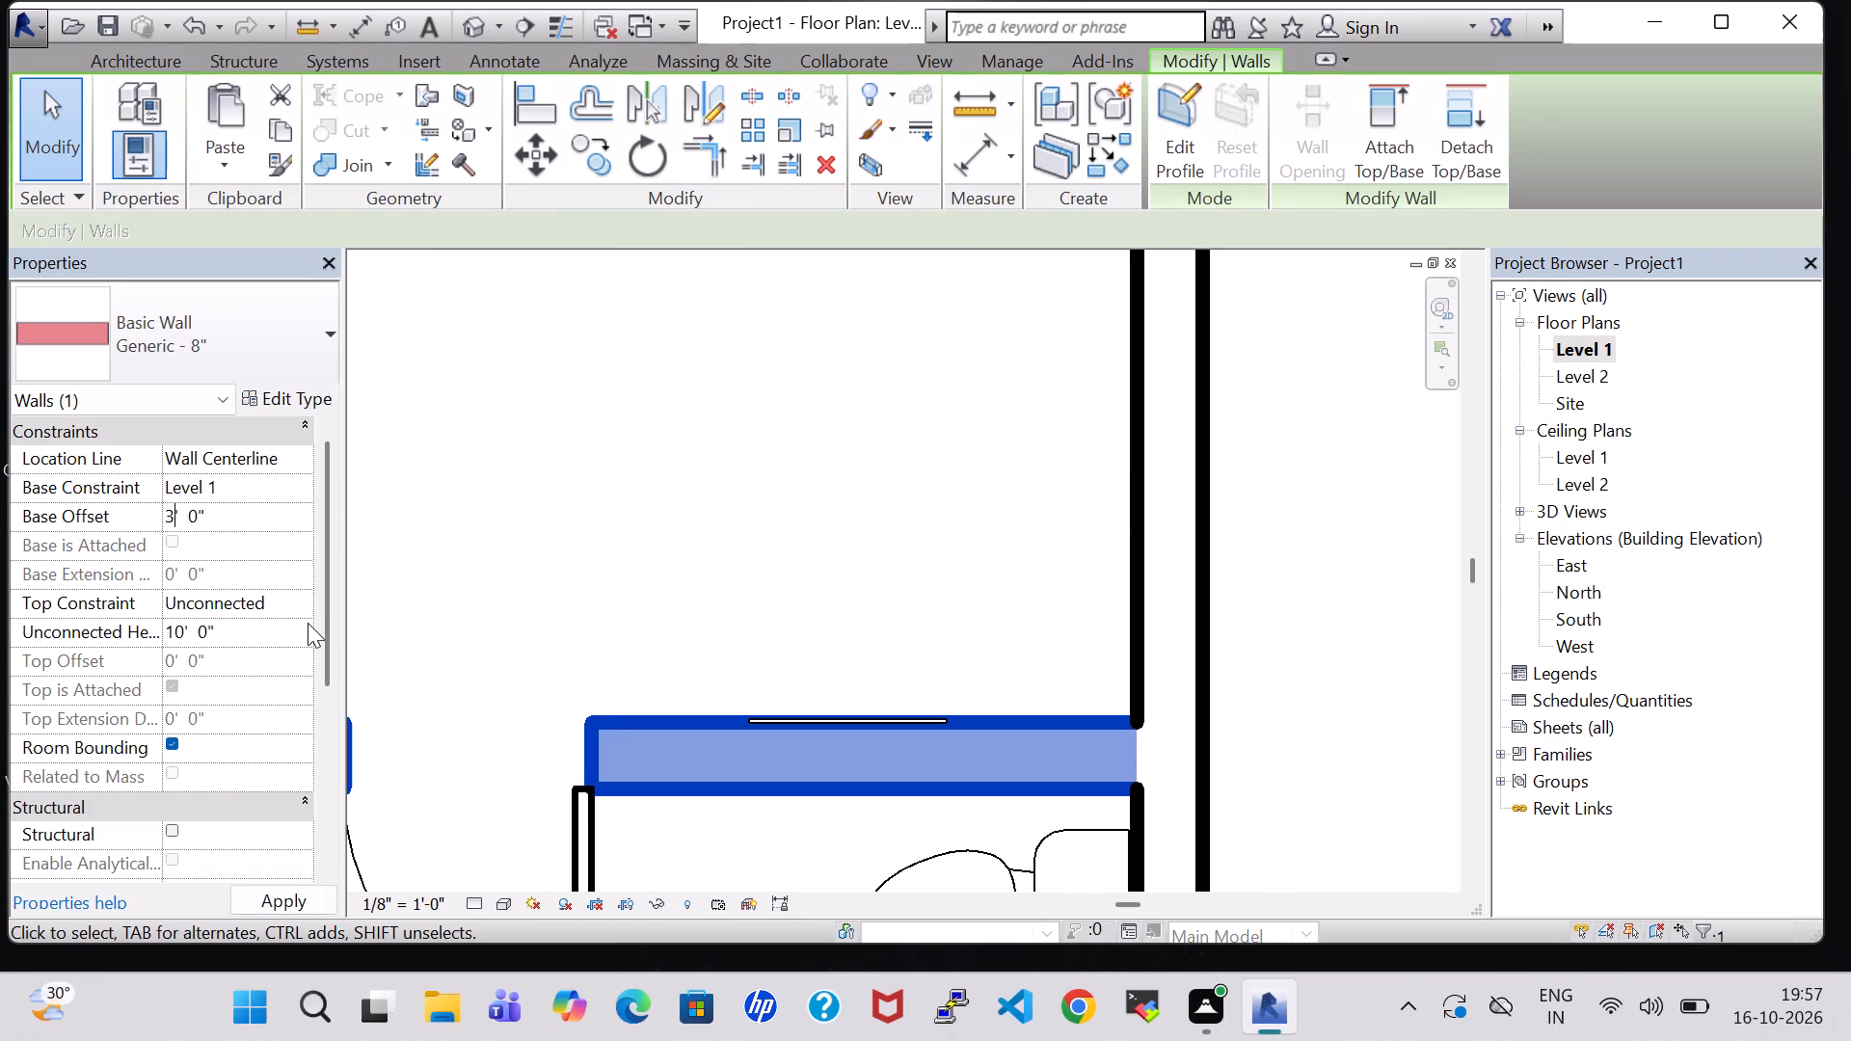
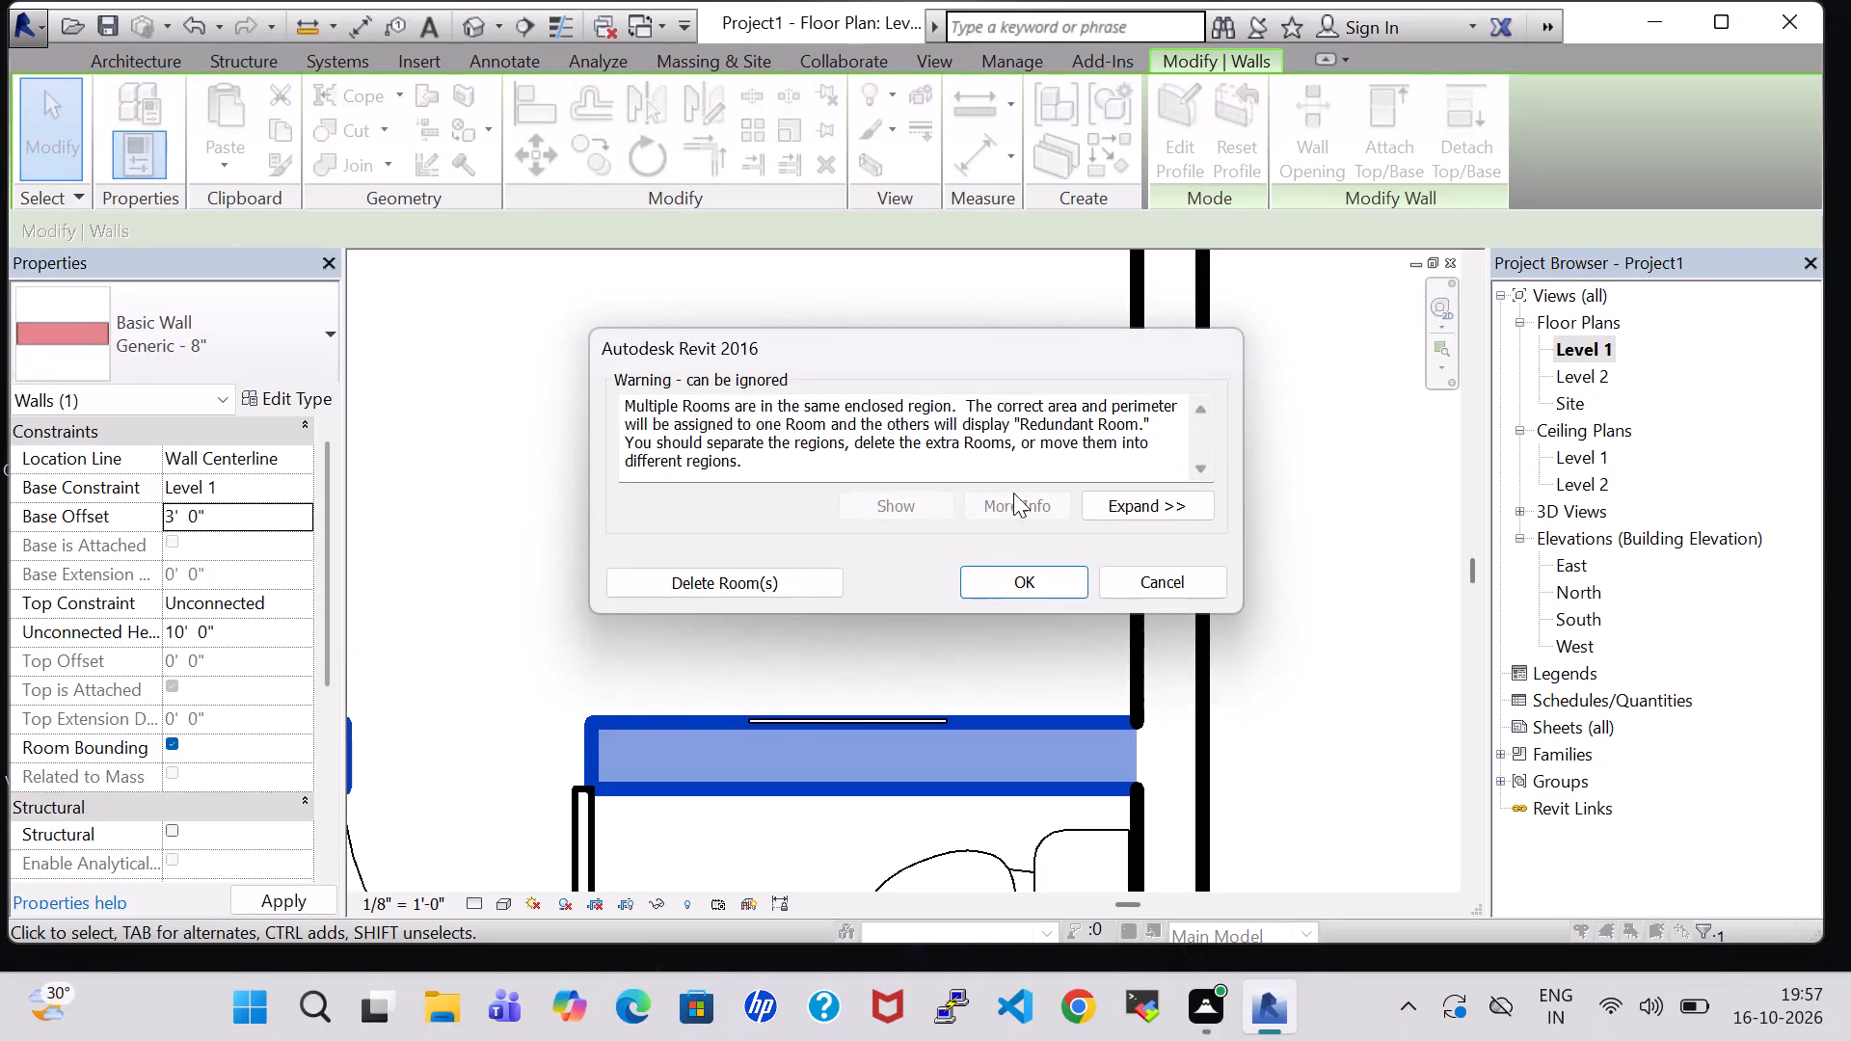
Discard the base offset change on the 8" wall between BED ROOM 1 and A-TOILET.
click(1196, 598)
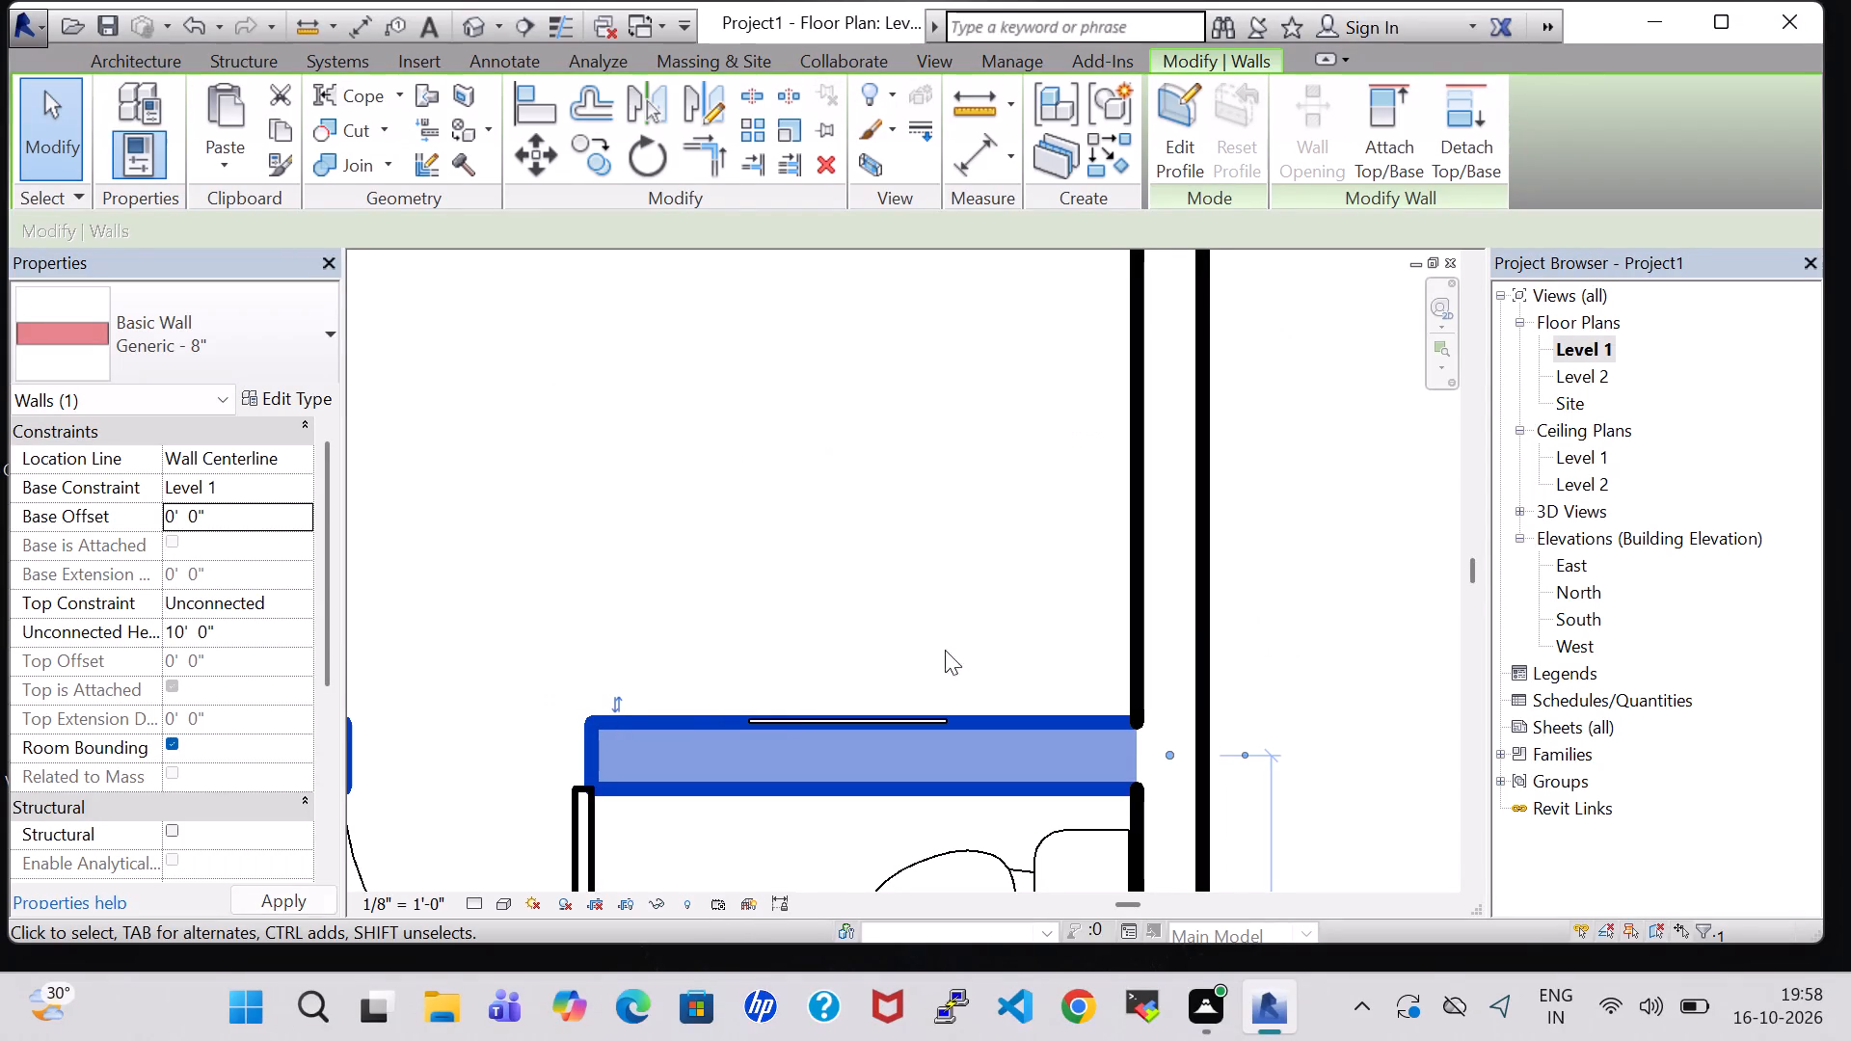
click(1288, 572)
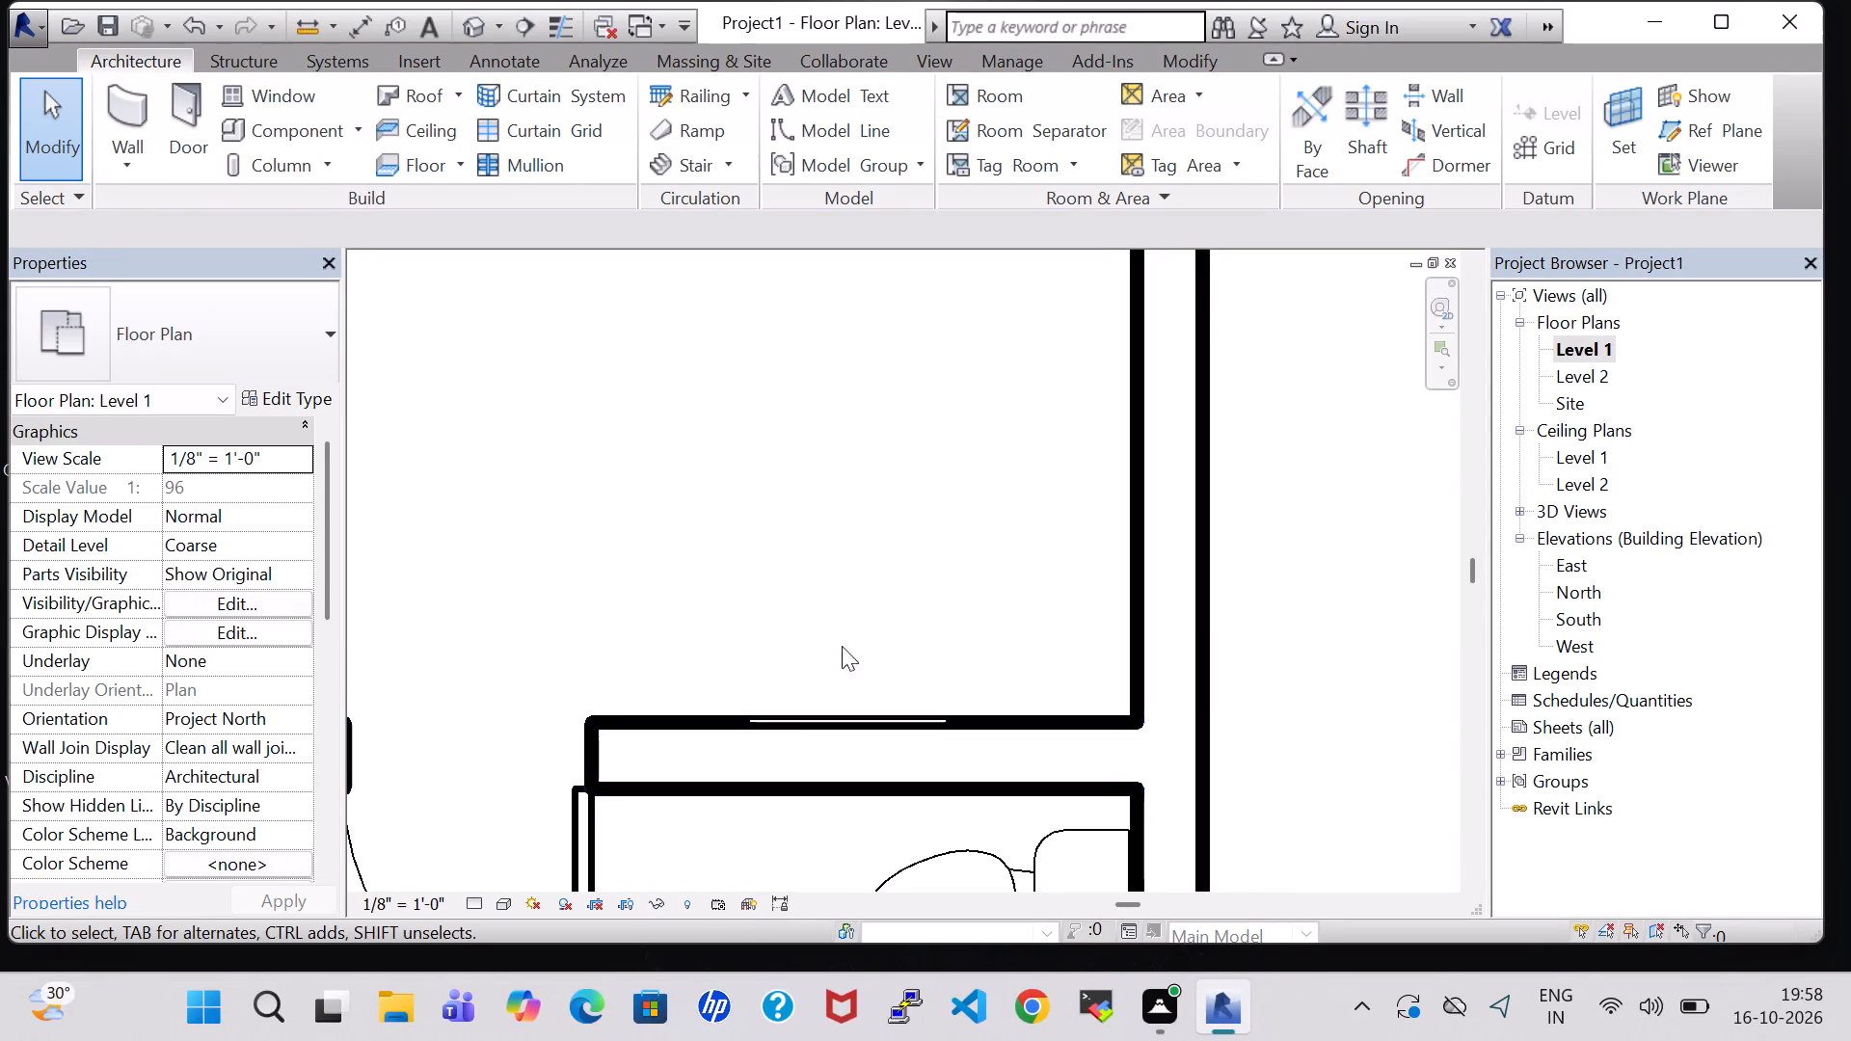
Examine the elliptical mirror on BED ROOM 1's wall in plan and both bedroom mirrors in the 3D view.
scroll(842, 625, up, 7)
middle_drag(732, 677, 730, 324)
scroll(727, 643, up, 1)
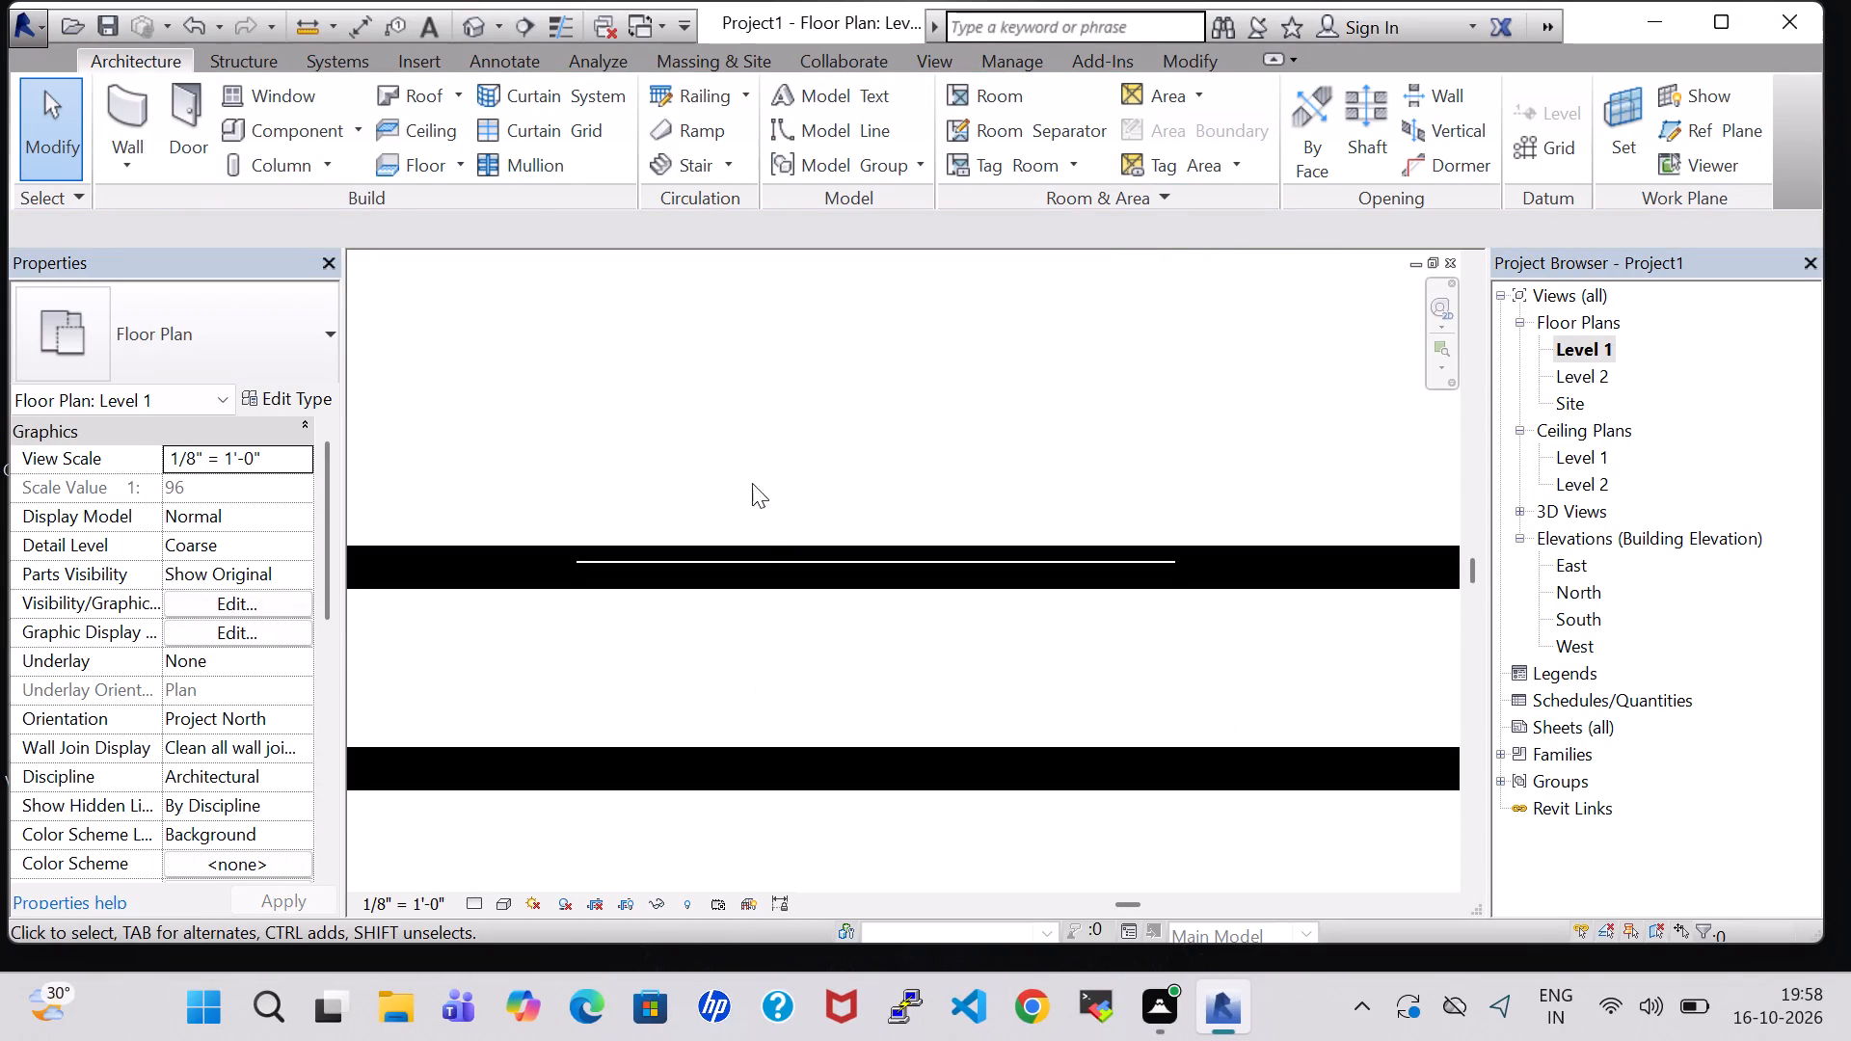
click(769, 564)
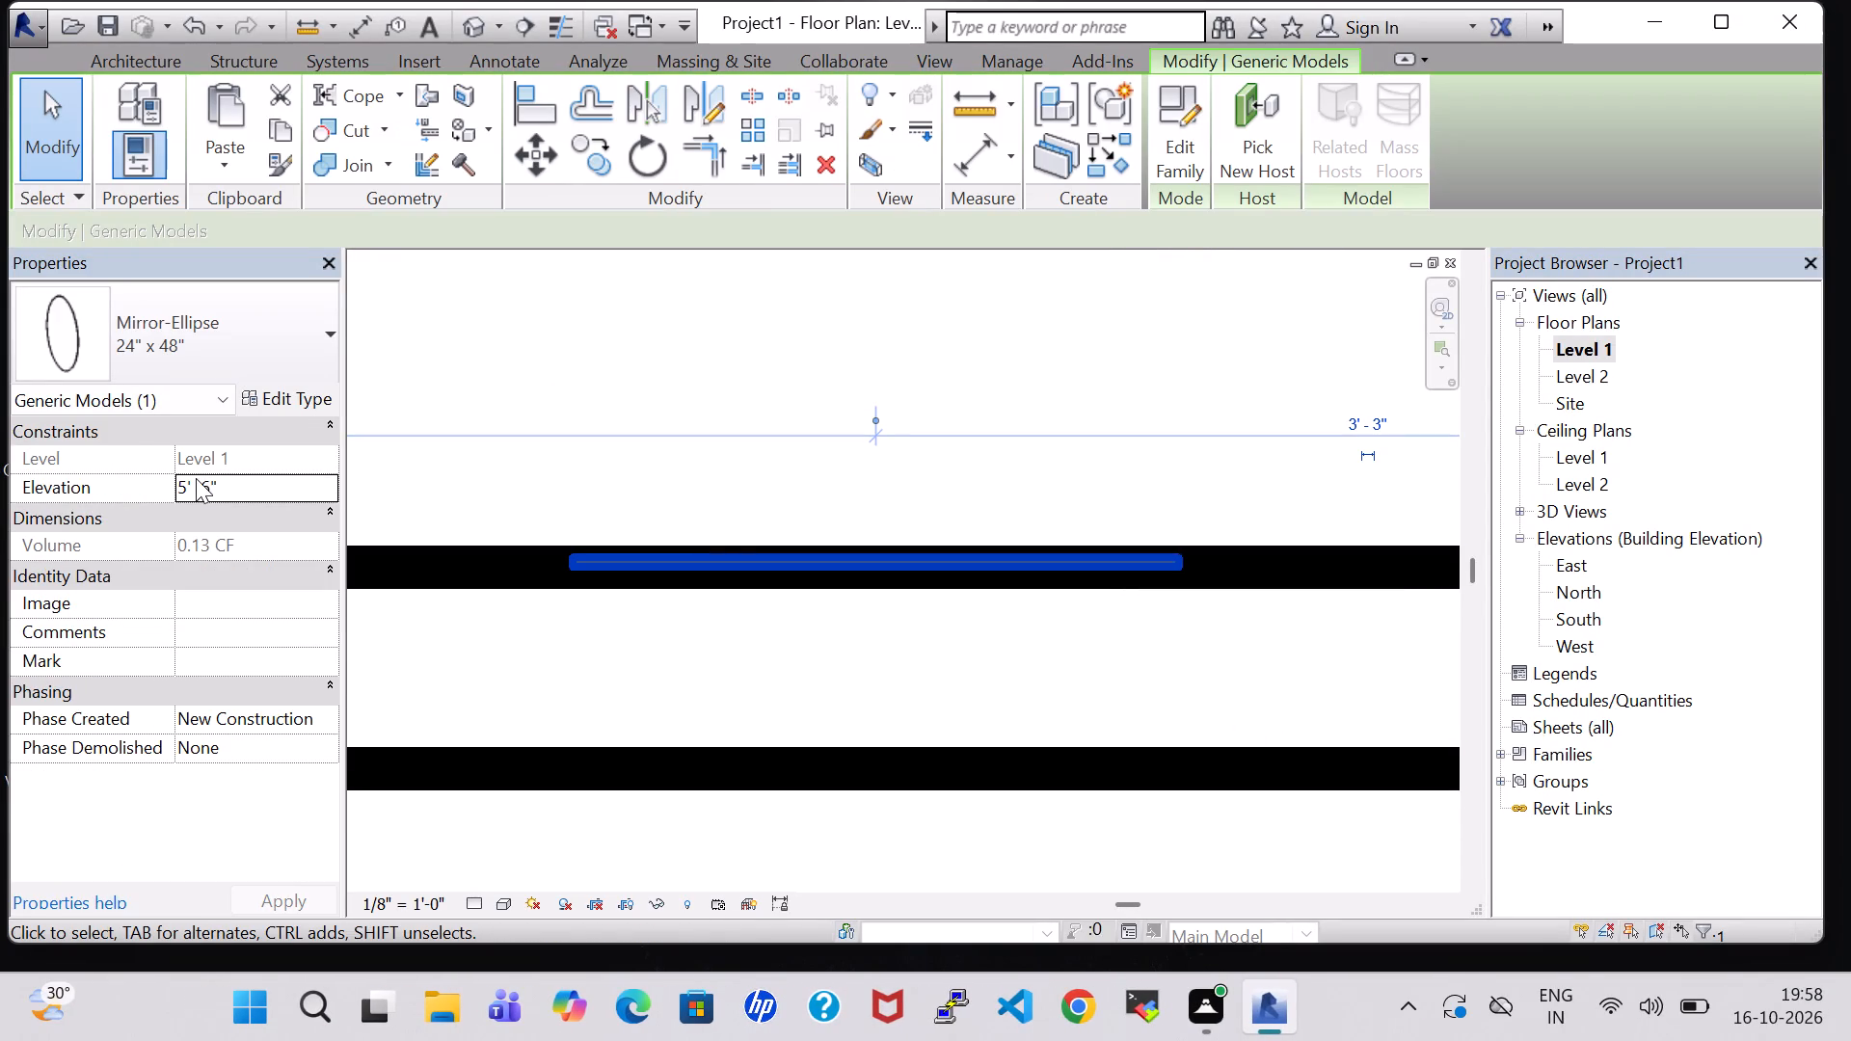
click(478, 33)
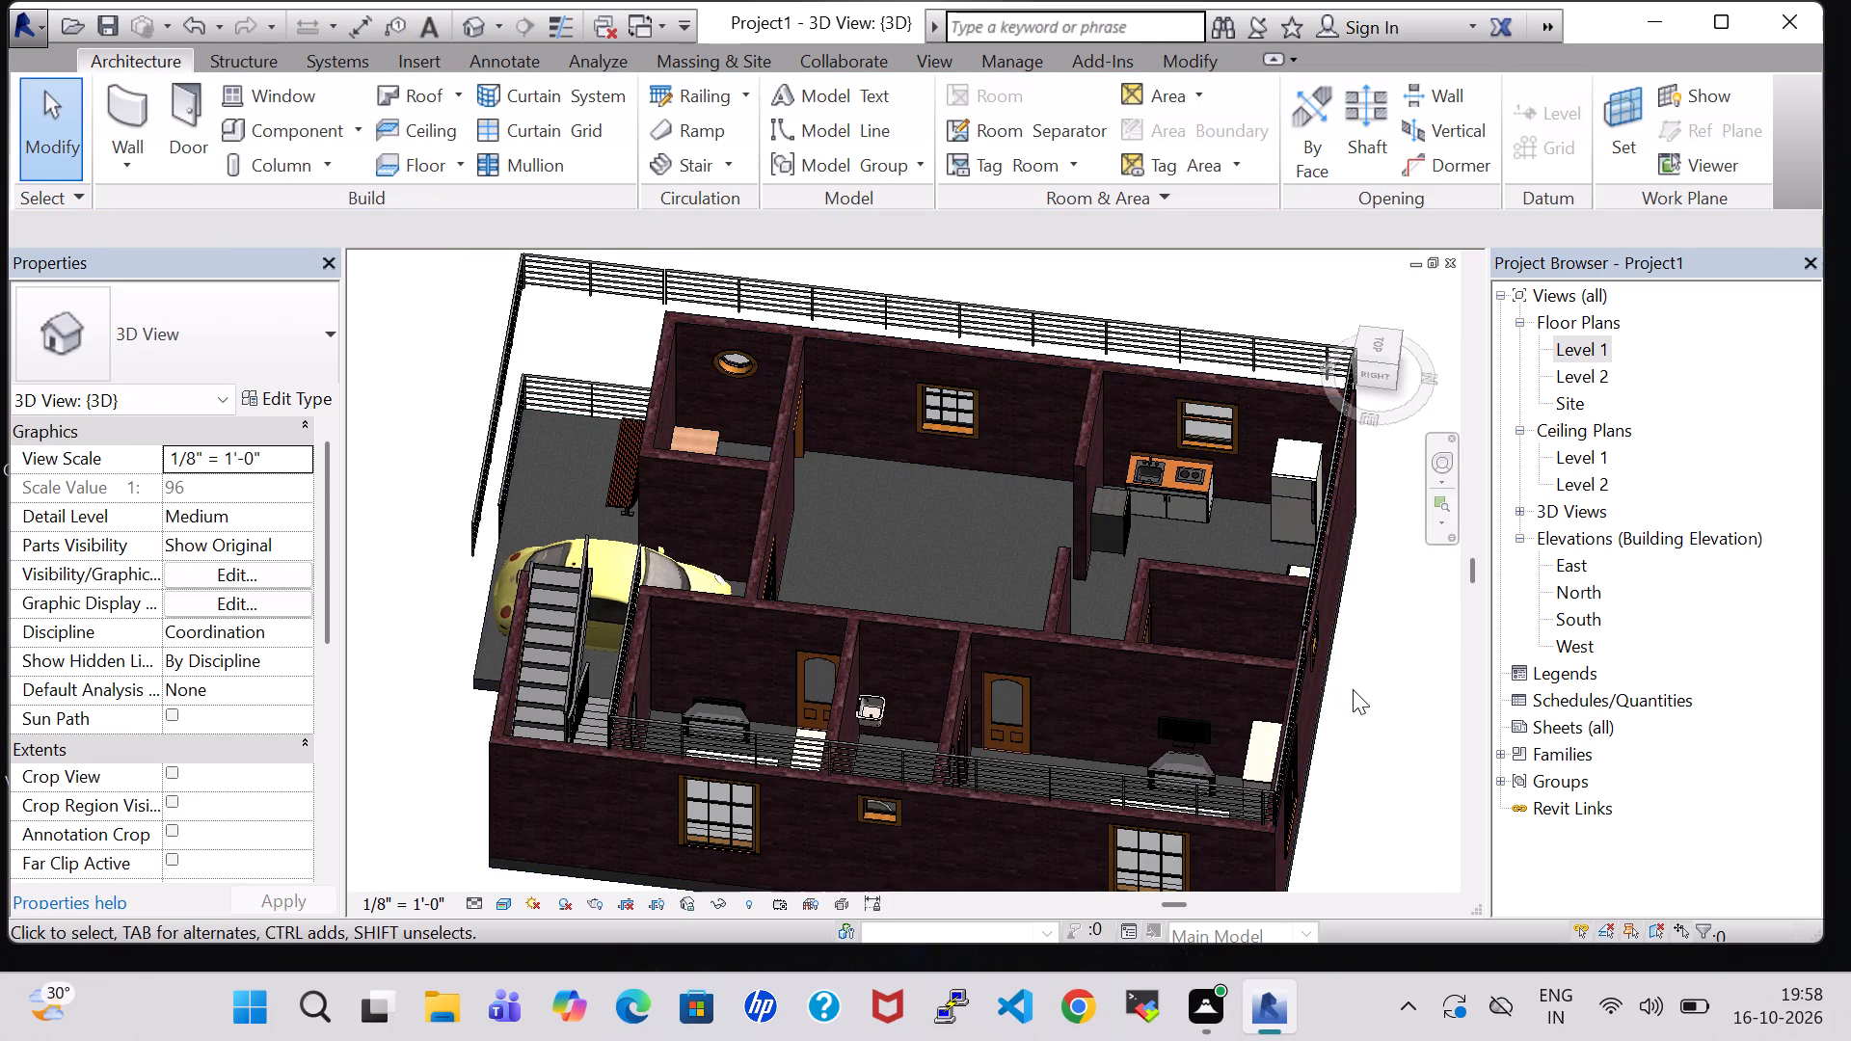
shift+middle_drag(1362, 697, 1086, 638)
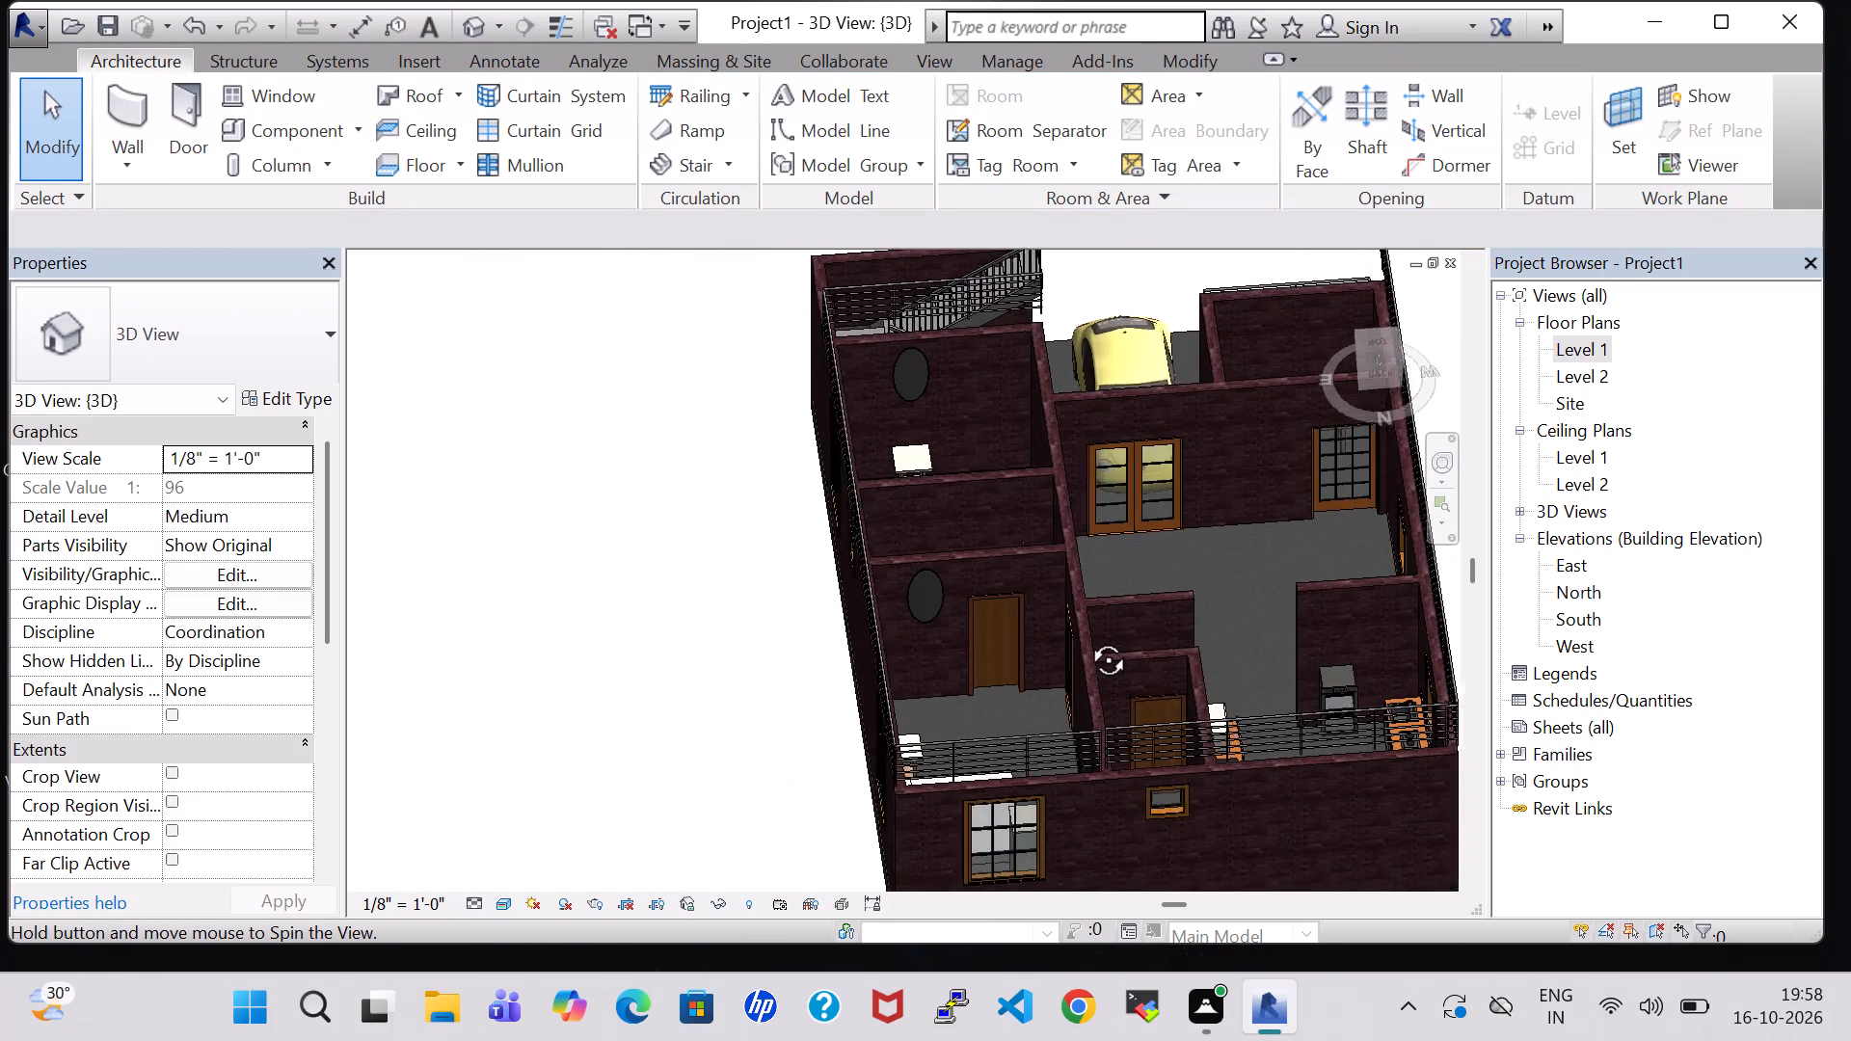
shift+middle_drag(1086, 638, 1085, 638)
click(925, 593)
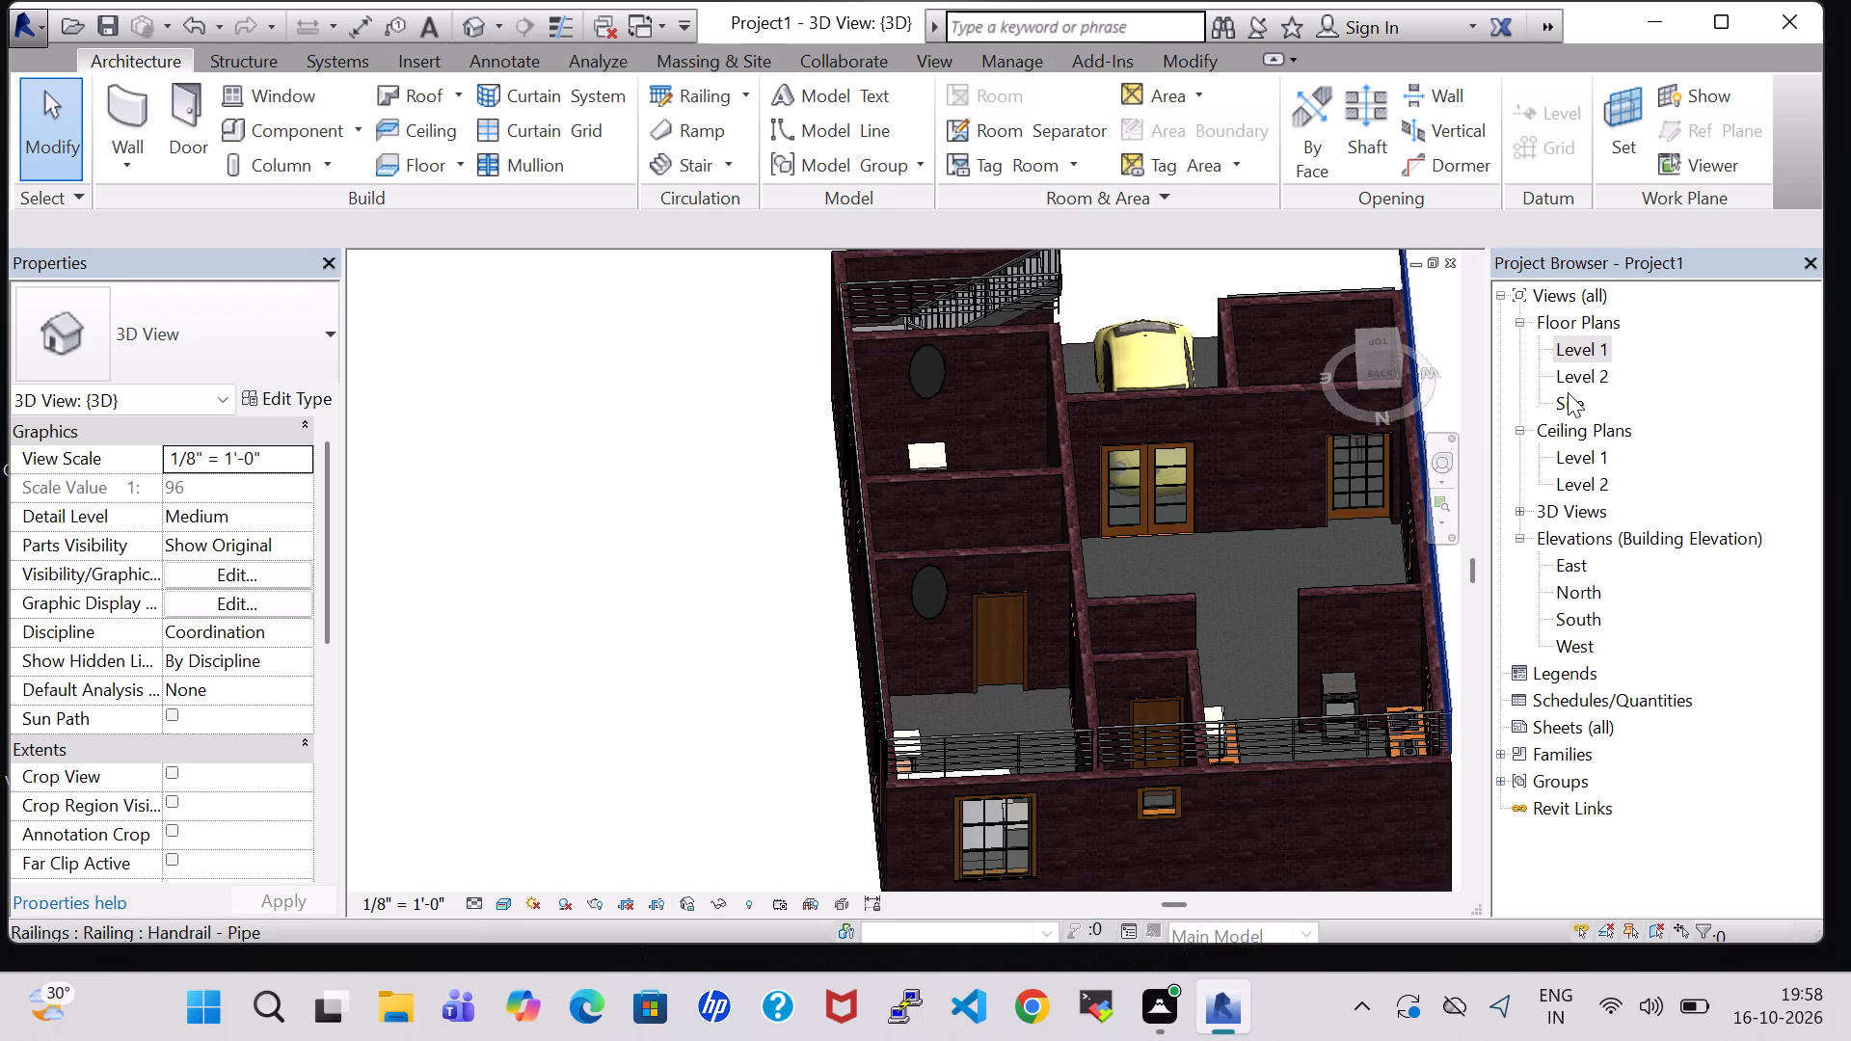
Nudge BED ROOM 2's 24" x 24" x 30" night stand two increments along the wall, away from the outer wall.
scroll(976, 447, up, 8)
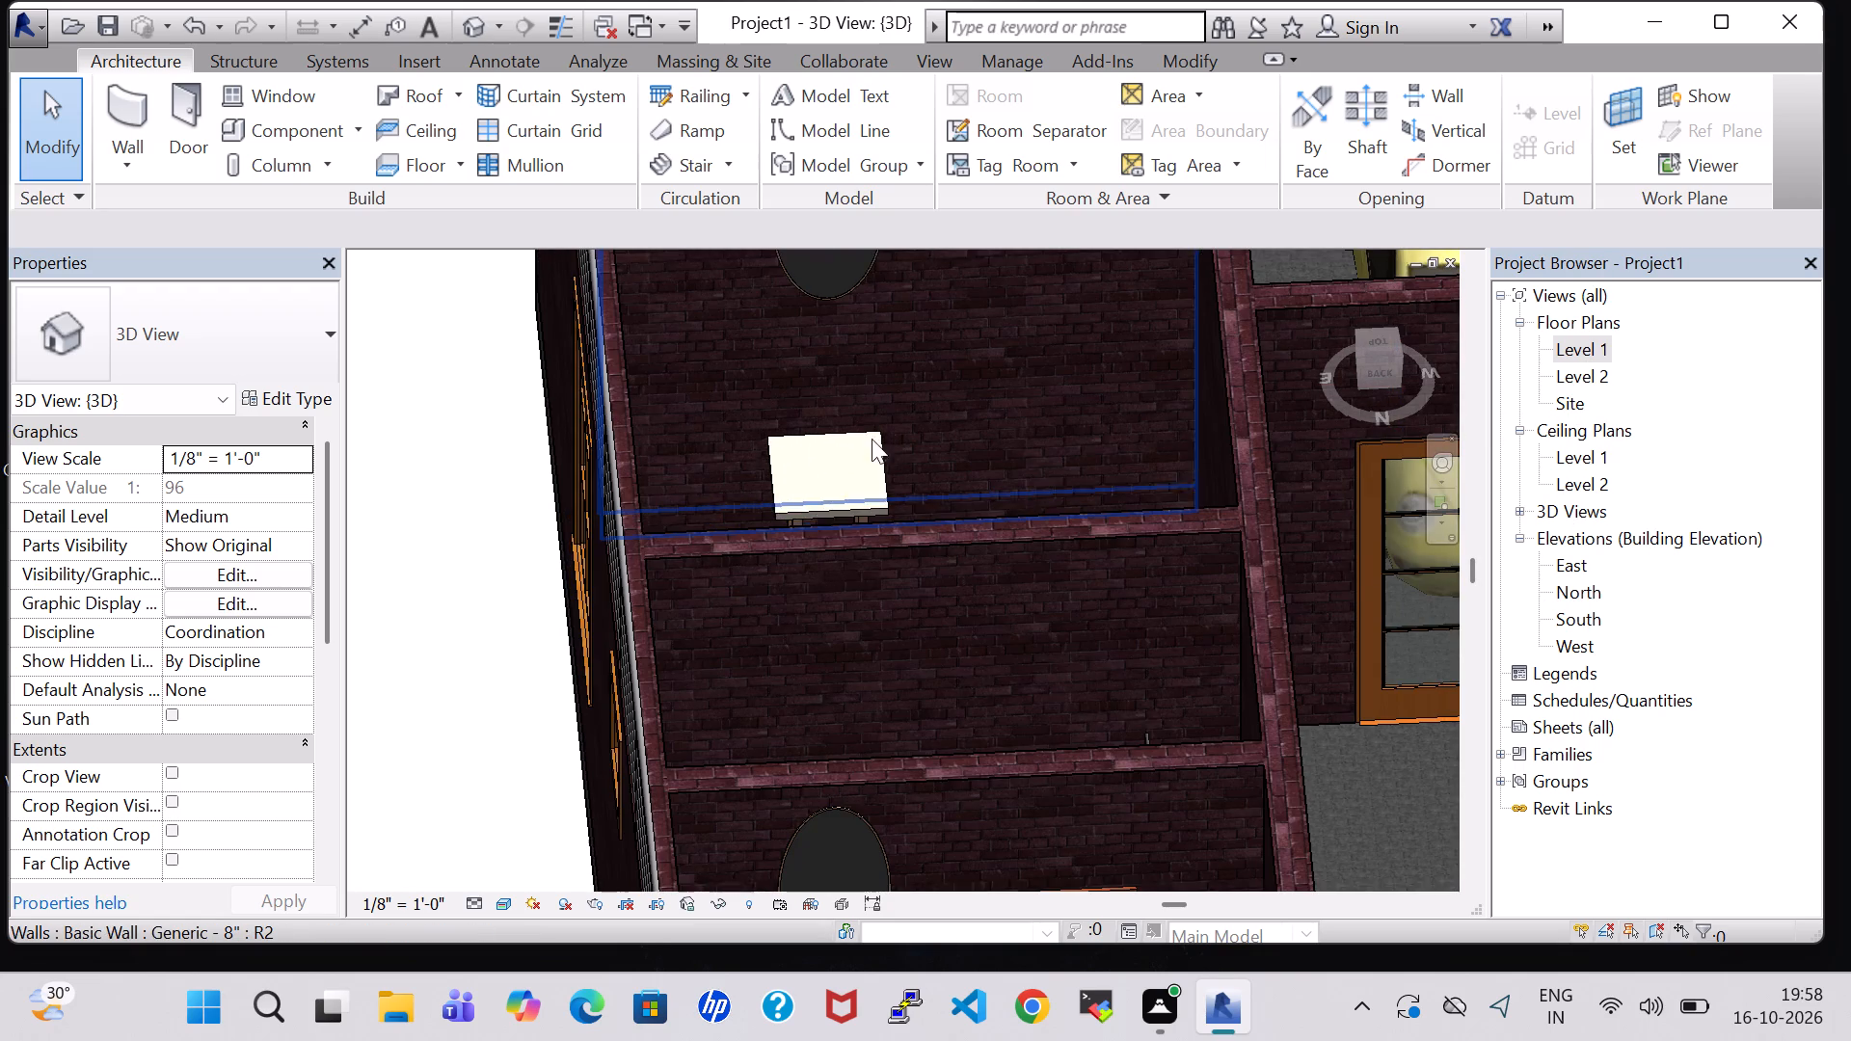
click(818, 443)
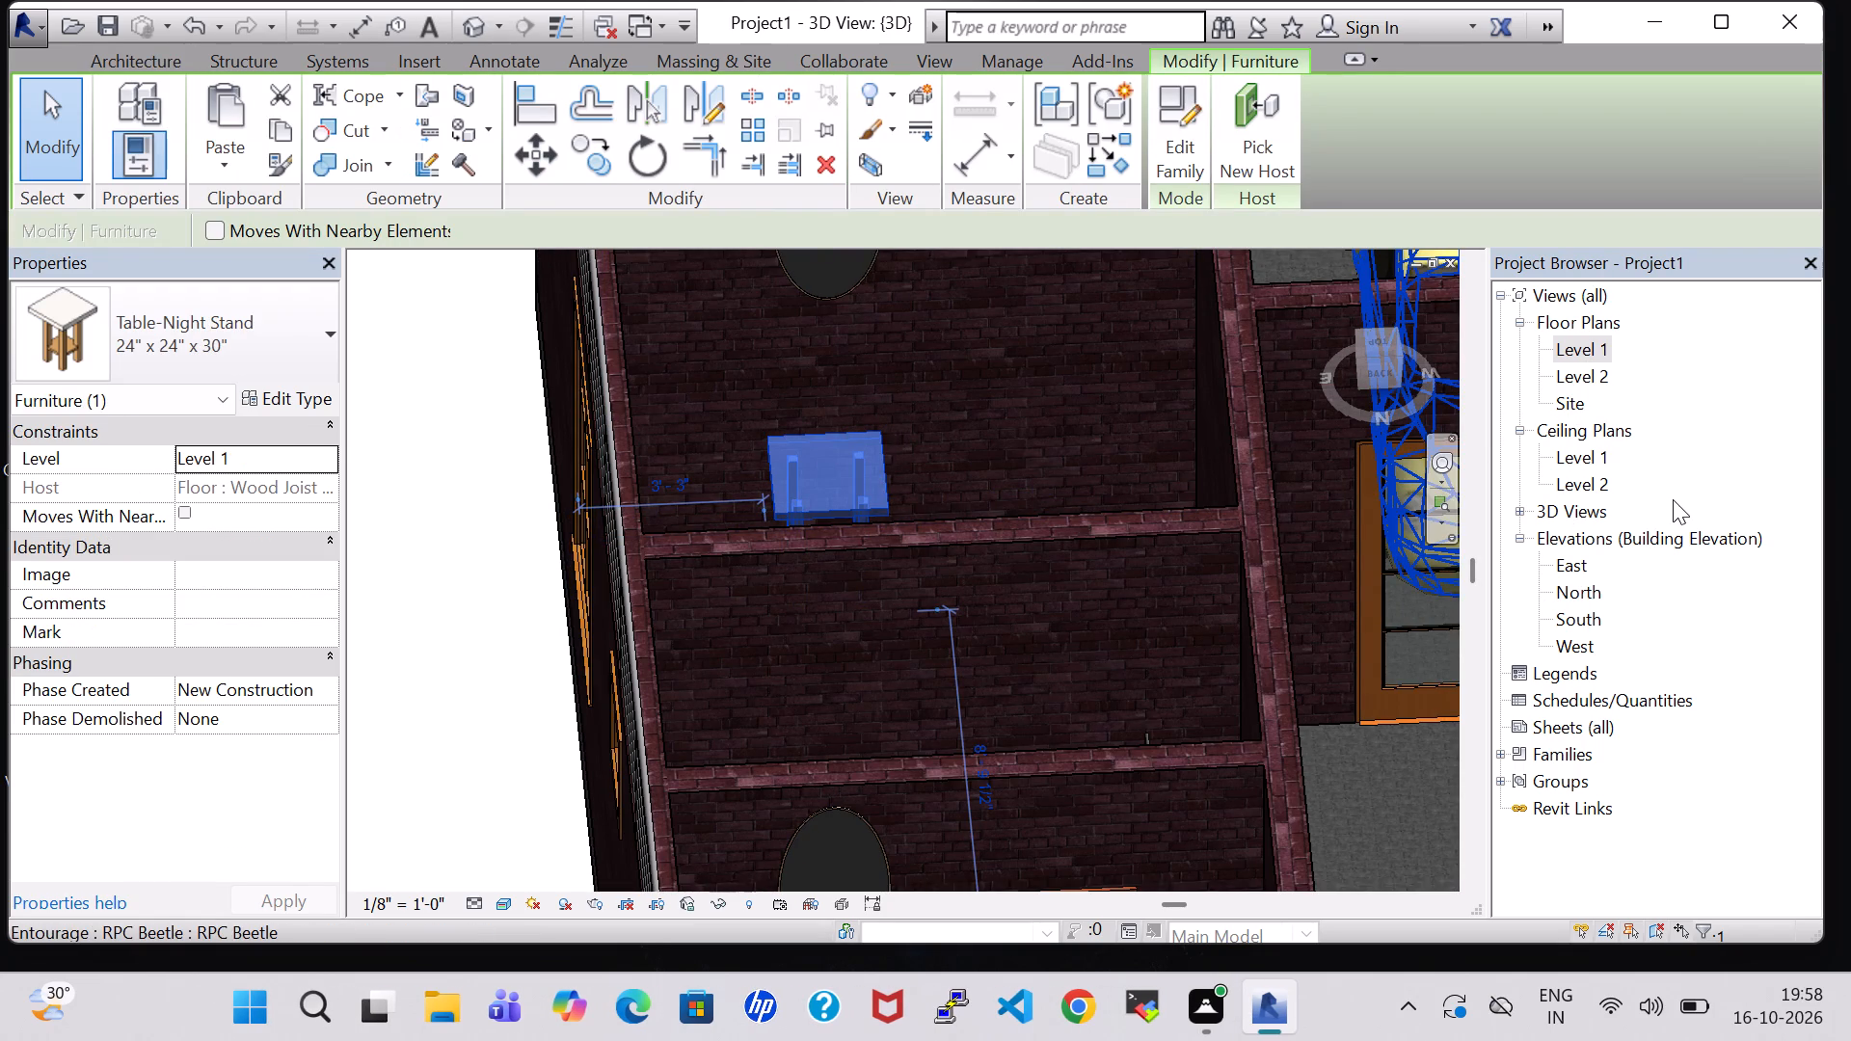
key(Right)
key(Right)
In the Level 1 floor plan, load the Table-Ellipse family from the Tables folder of the Furniture library.
scroll(1765, 431, down, 2)
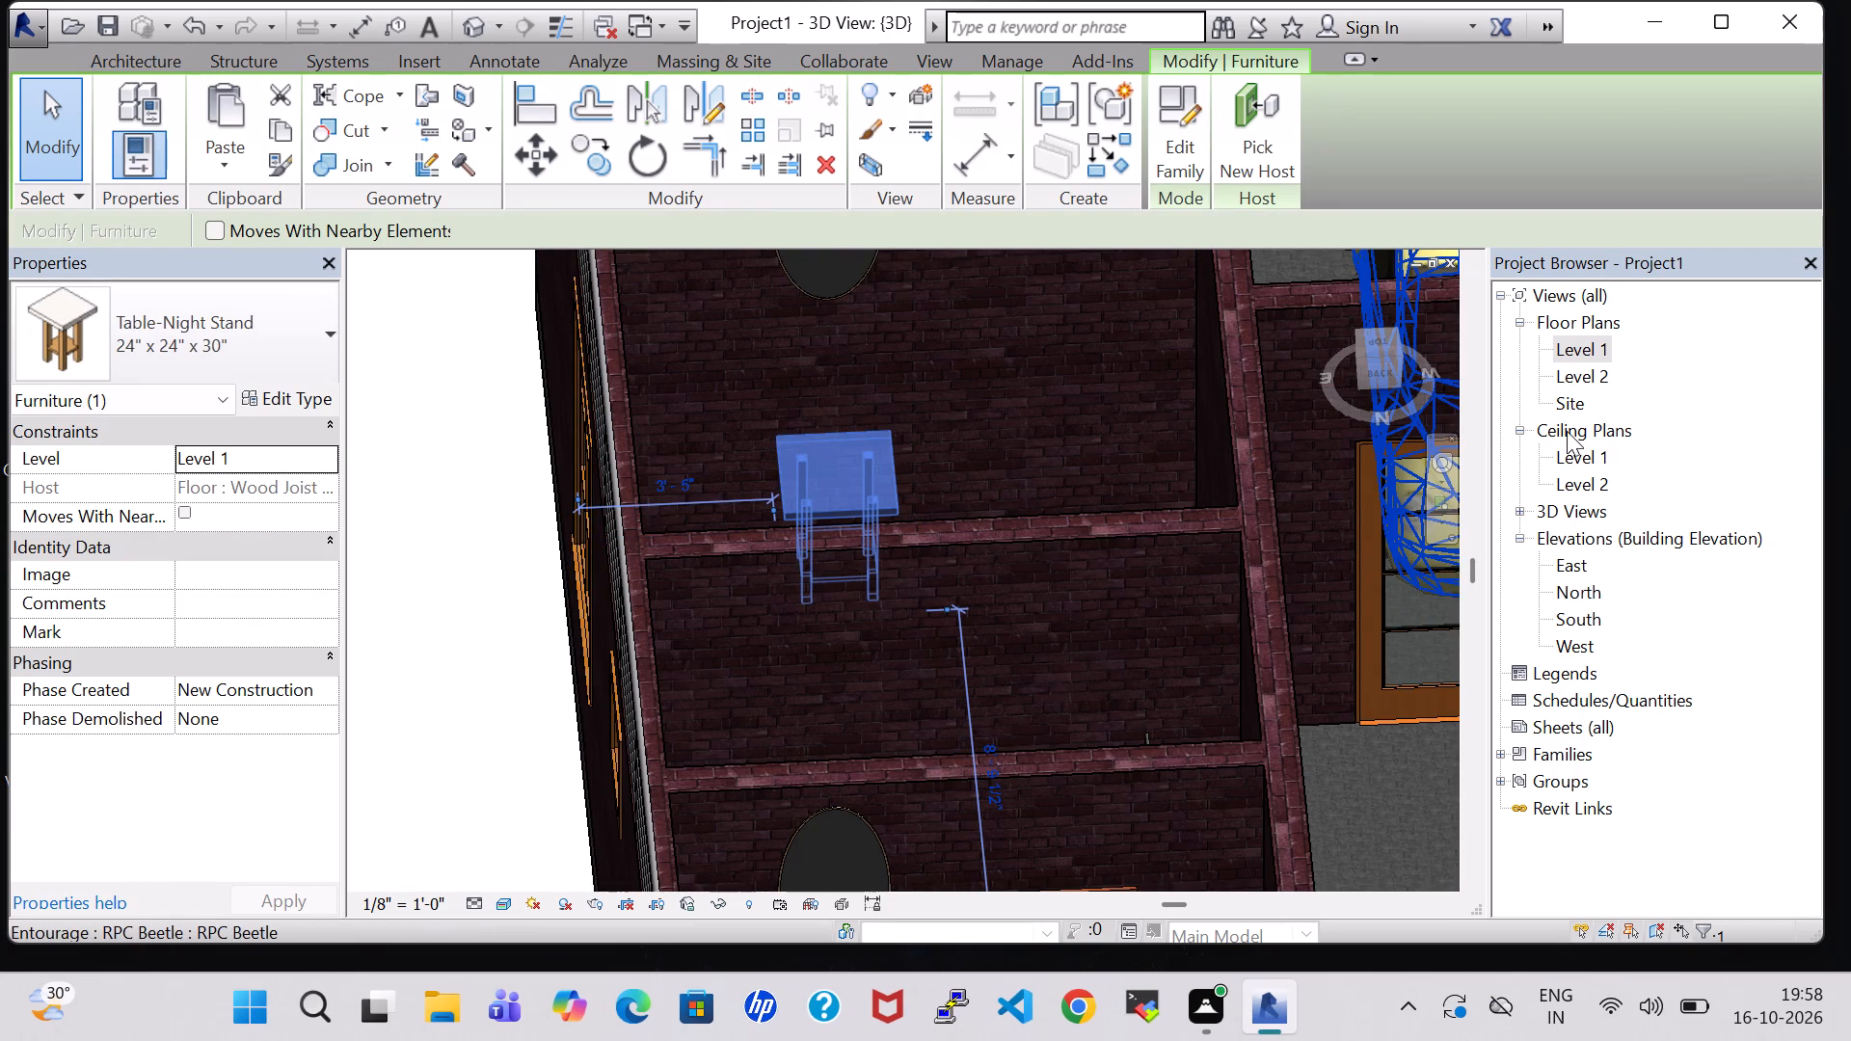
double_click(1582, 351)
scroll(962, 459, down, 8)
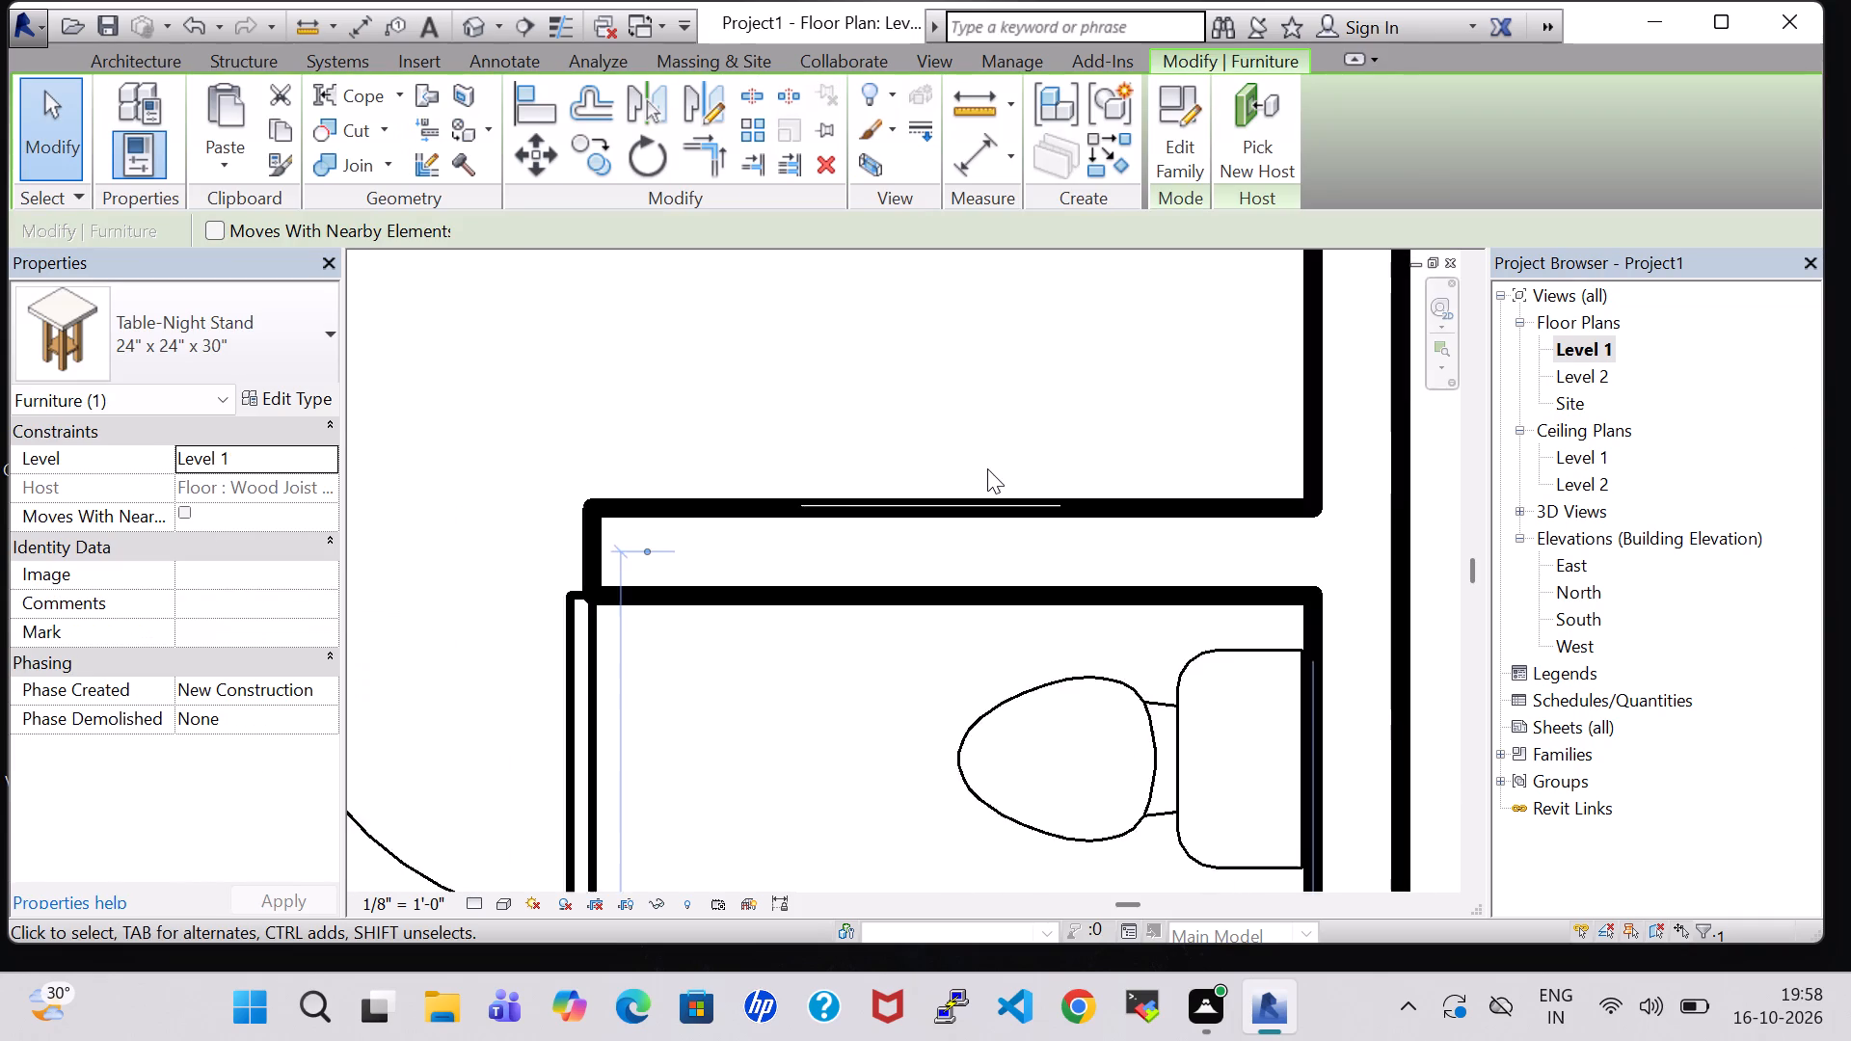
scroll(993, 470, down, 4)
scroll(1270, 612, down, 2)
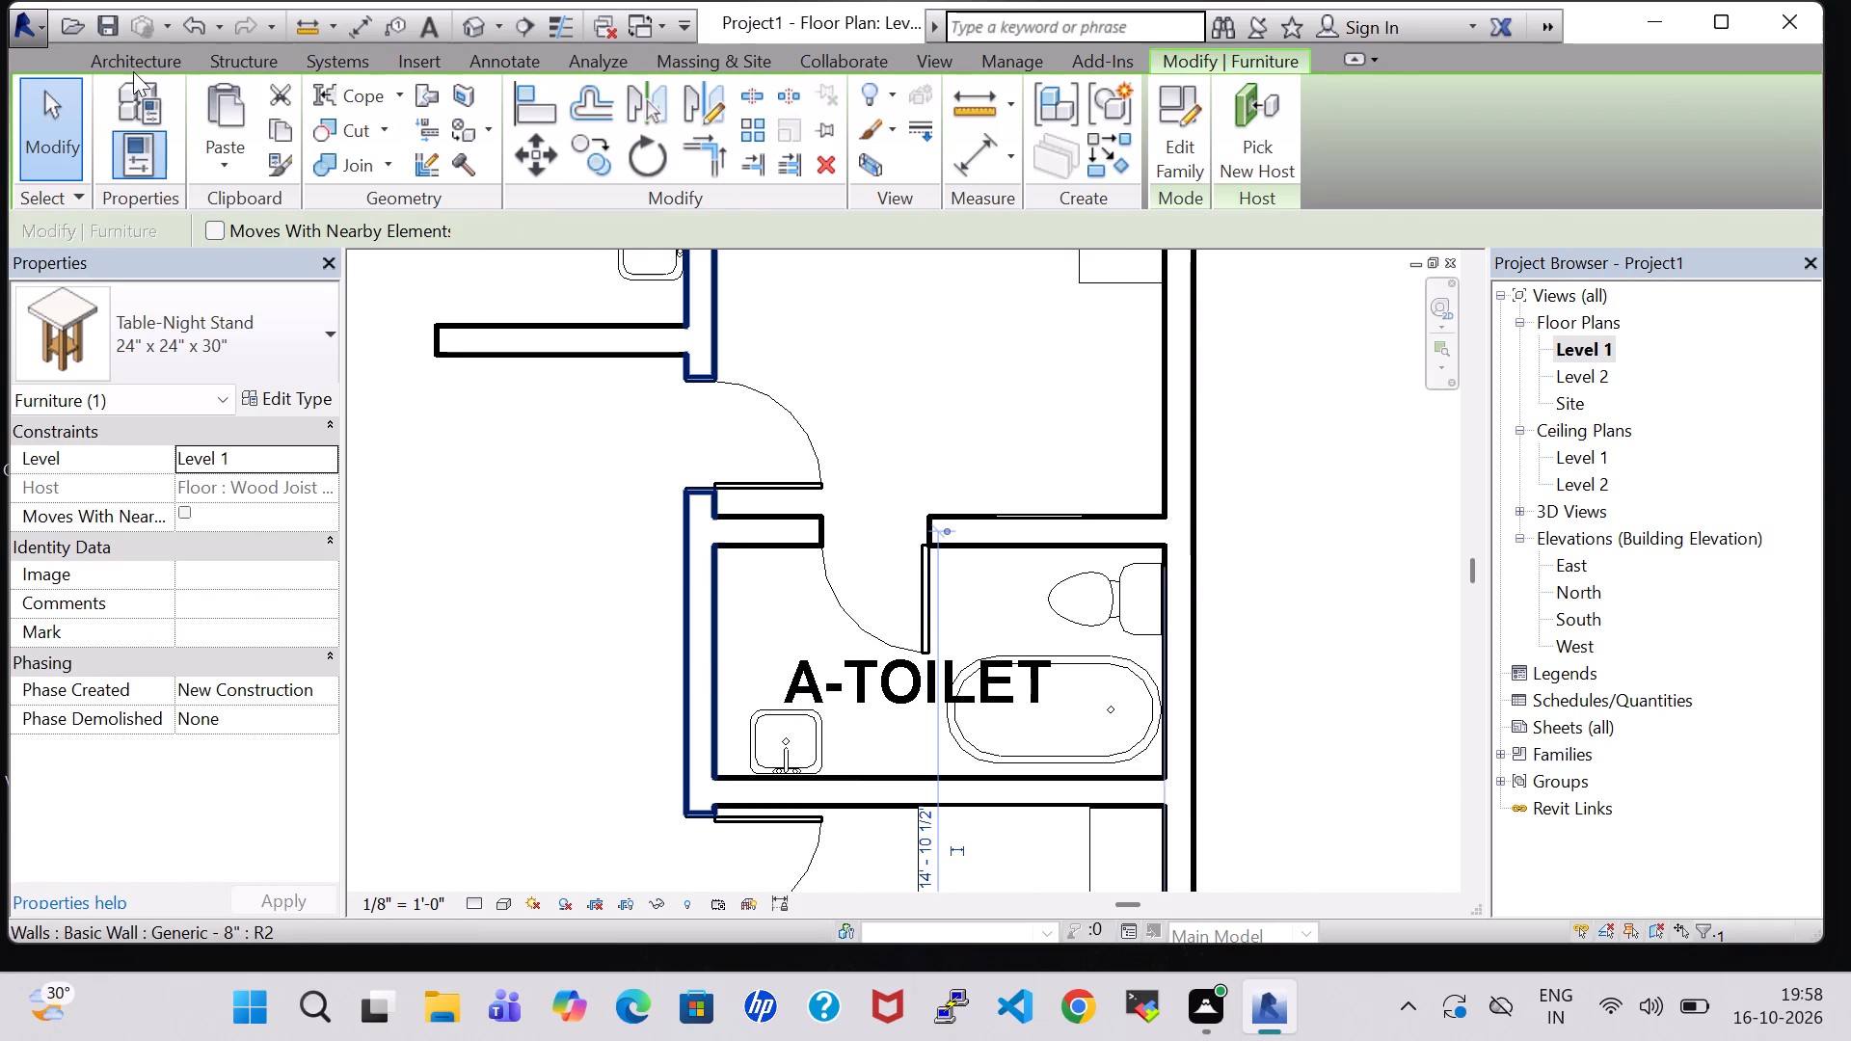
click(129, 67)
click(280, 124)
click(1154, 152)
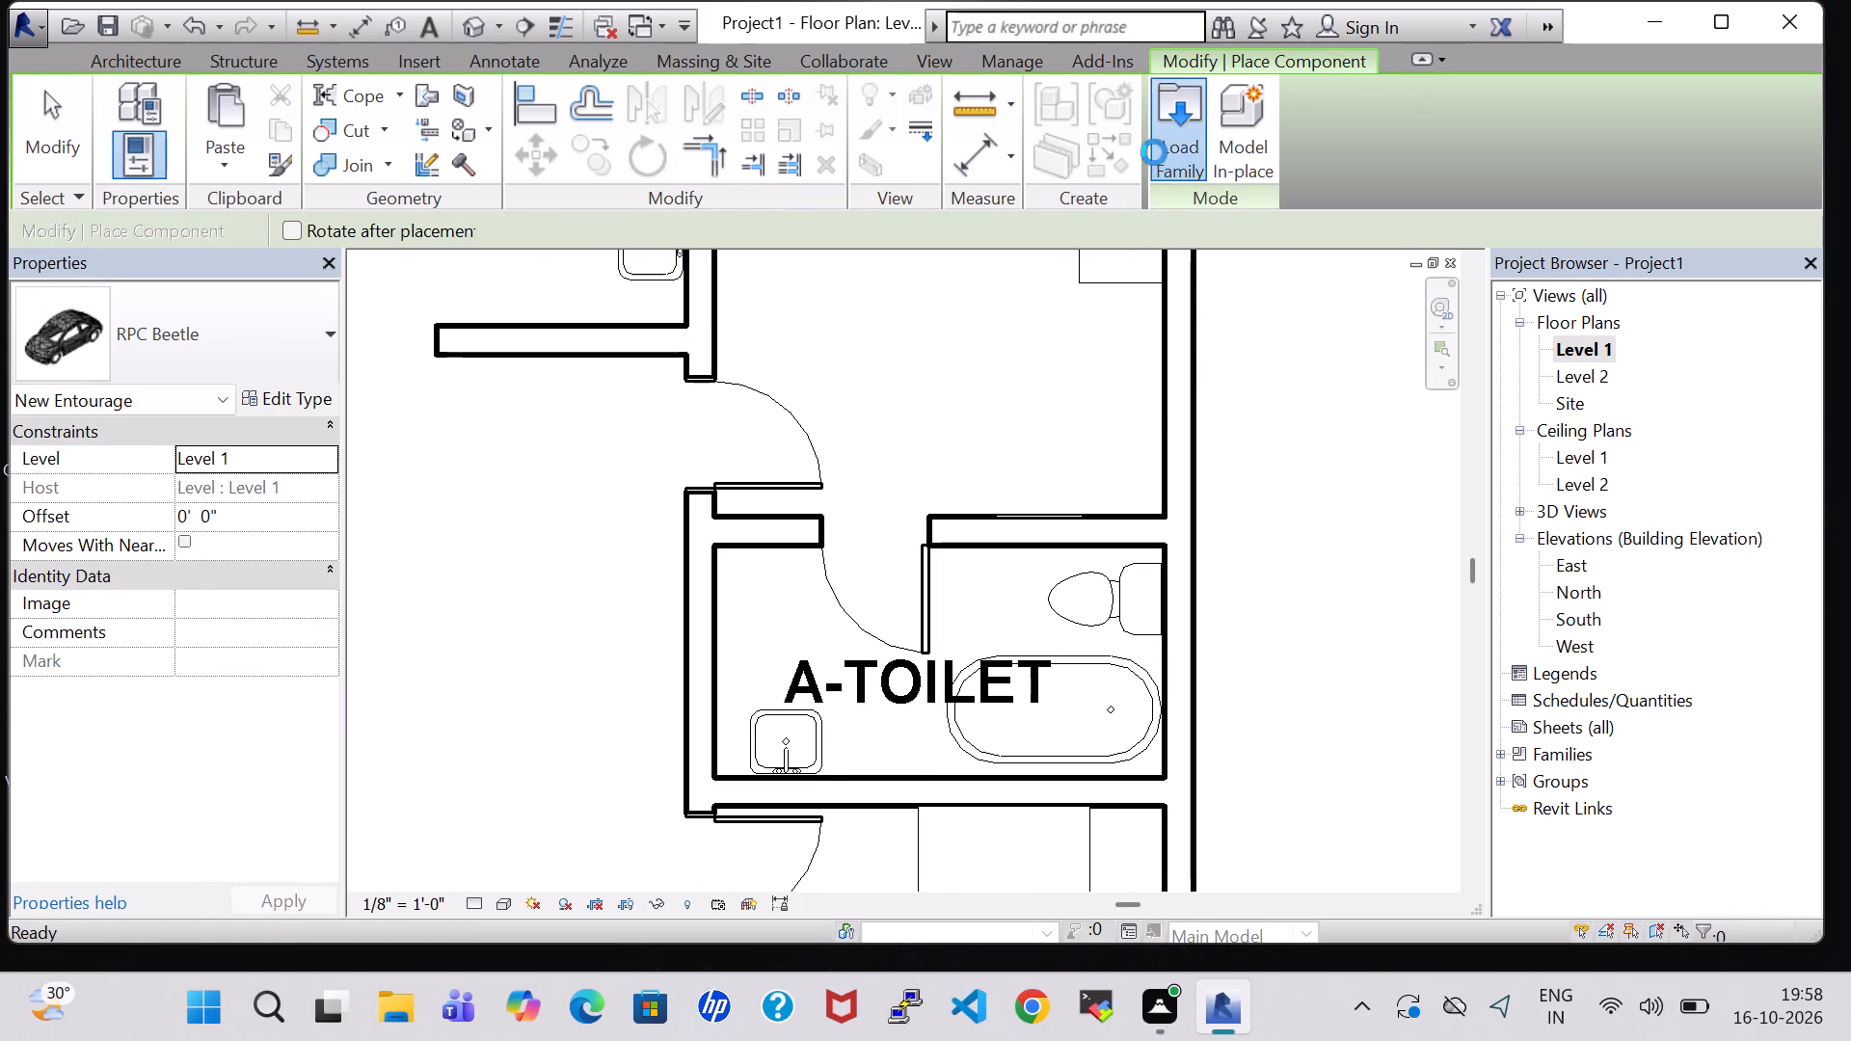
scroll(1064, 509, down, 1)
double_click(1072, 408)
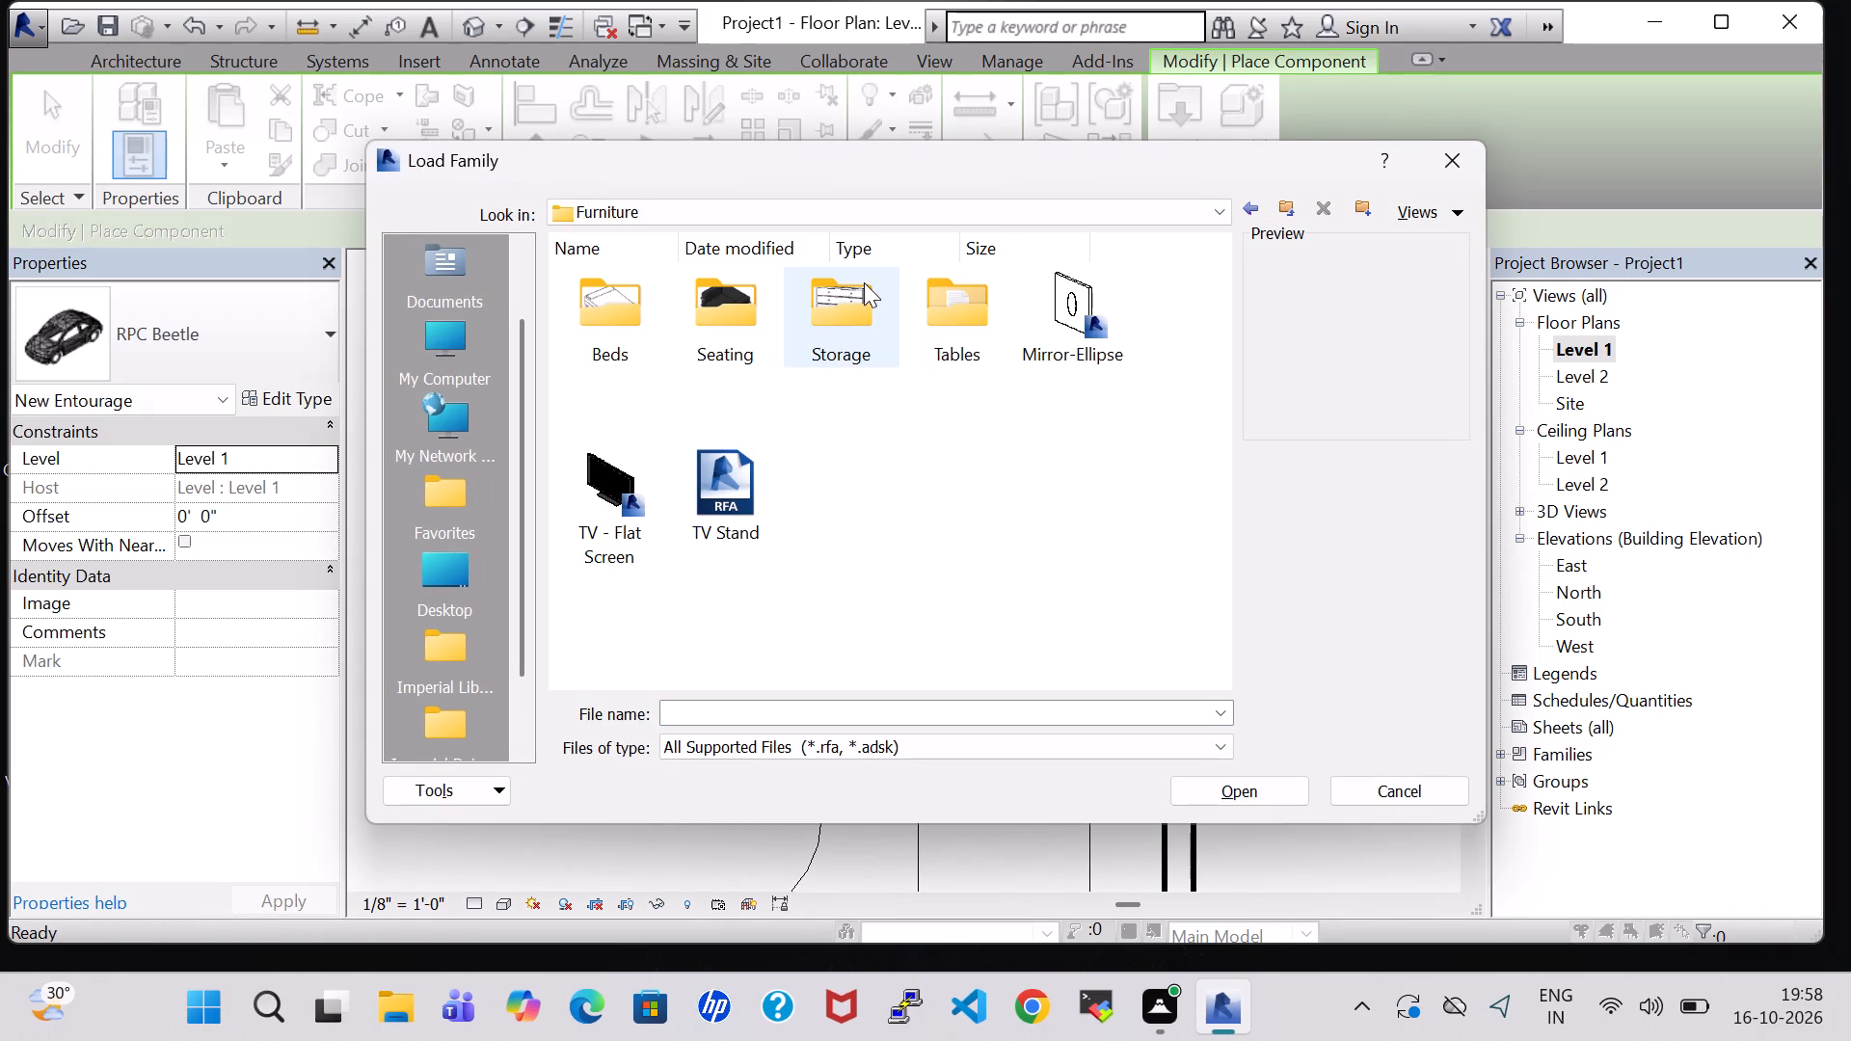
double_click(971, 327)
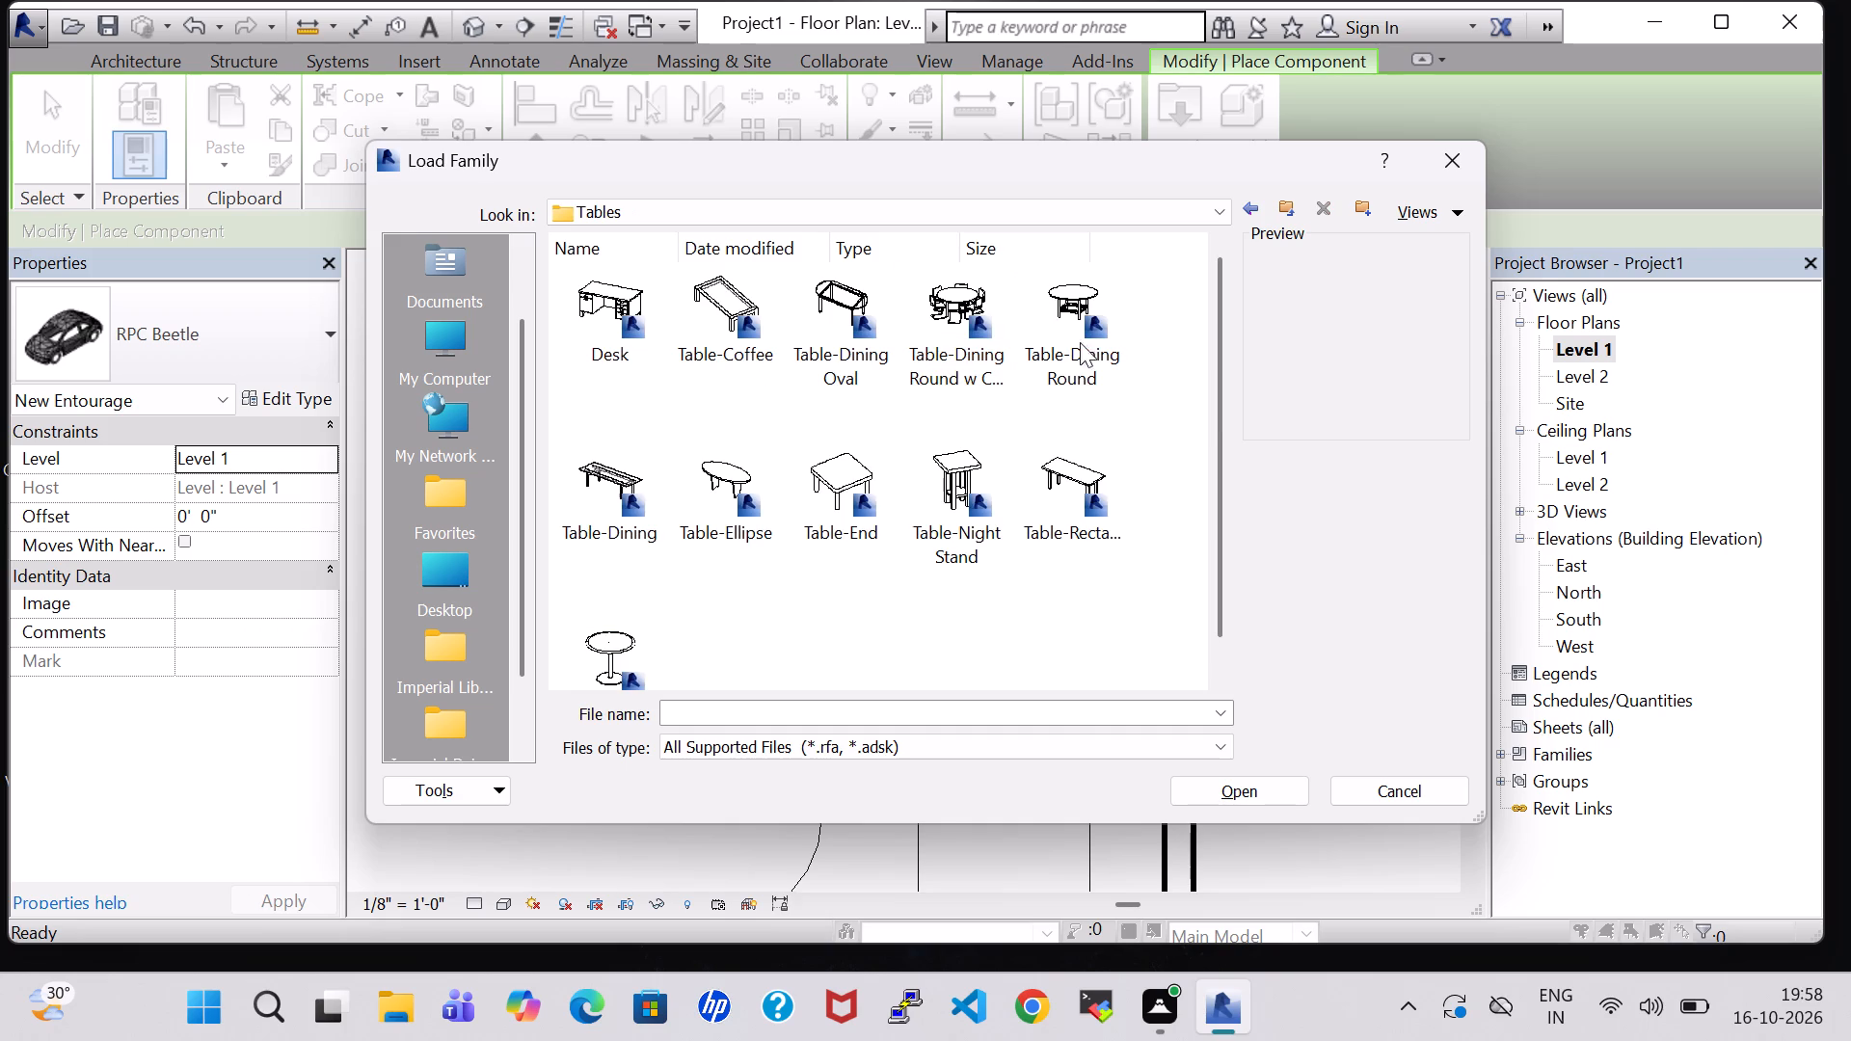
click(729, 444)
click(706, 484)
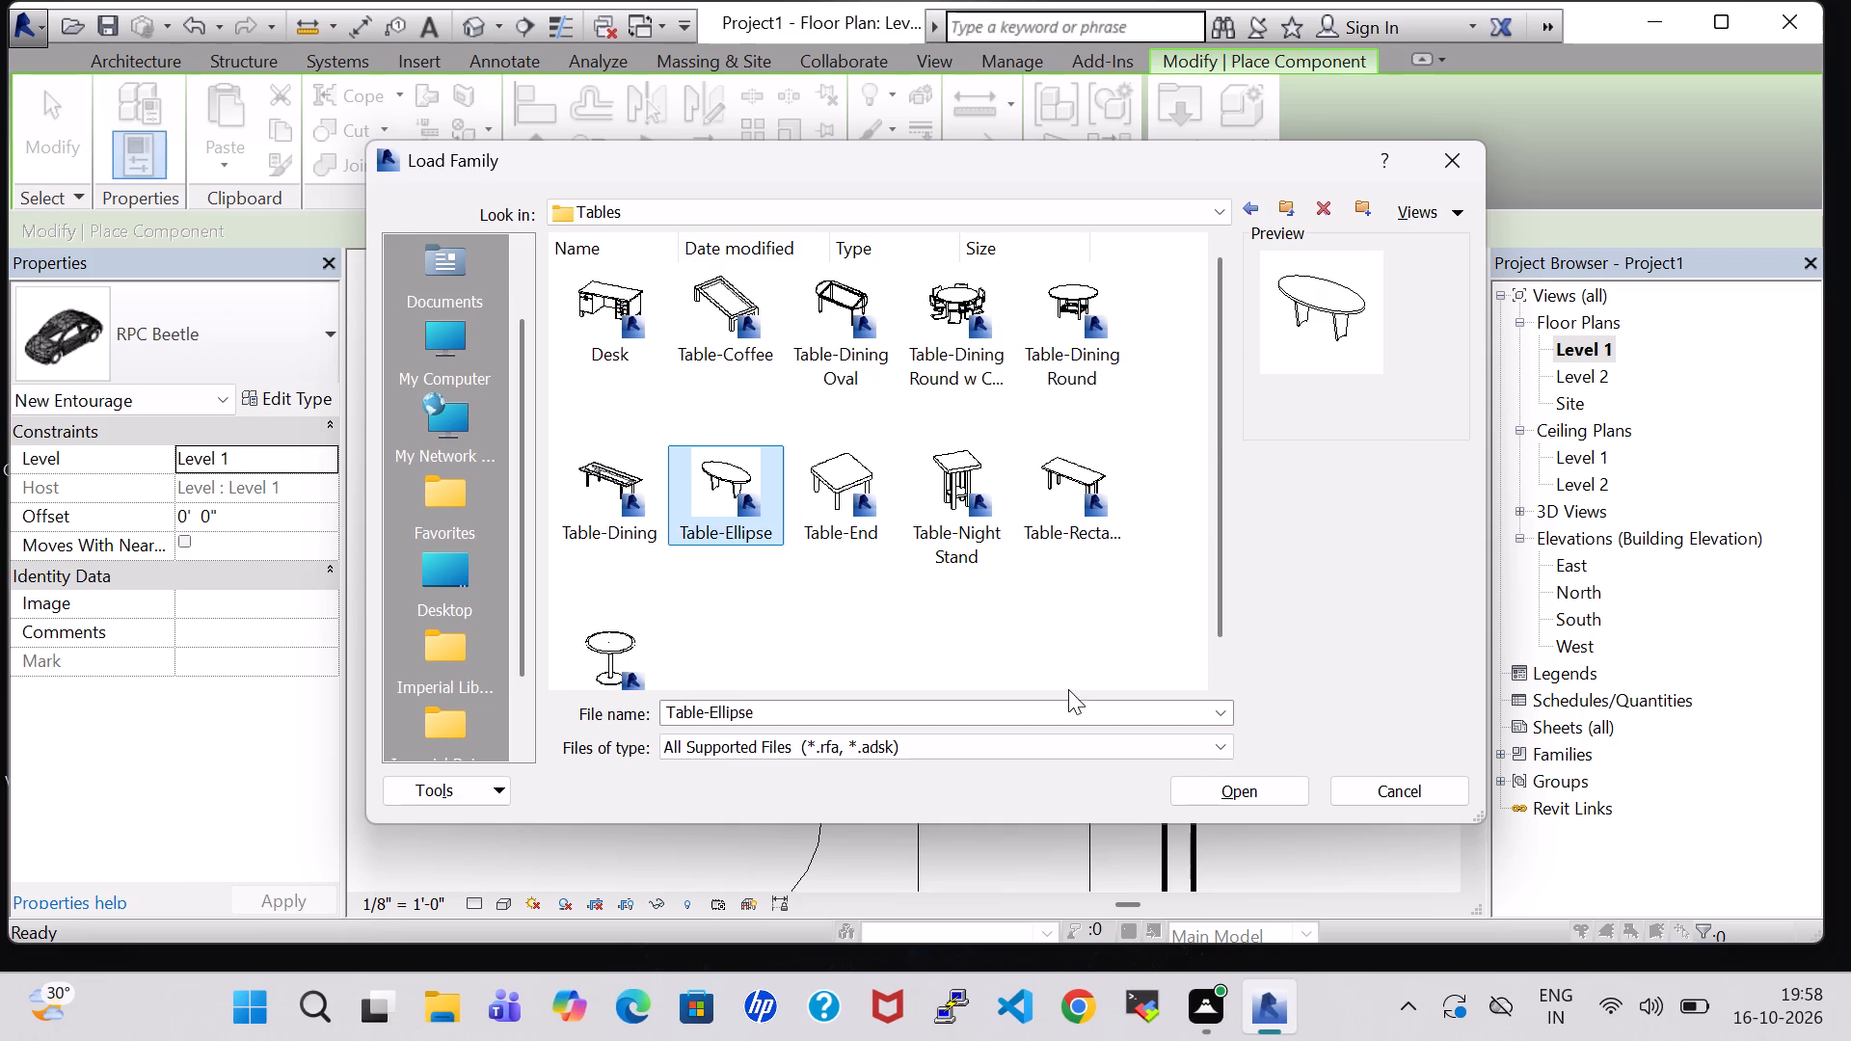
click(1220, 785)
Place one 72" x 36" Table-Ellipse in BED ROOM 1 in front of the mirror, about 3' 7" from the outer wall.
middle_drag(1018, 412, 1011, 566)
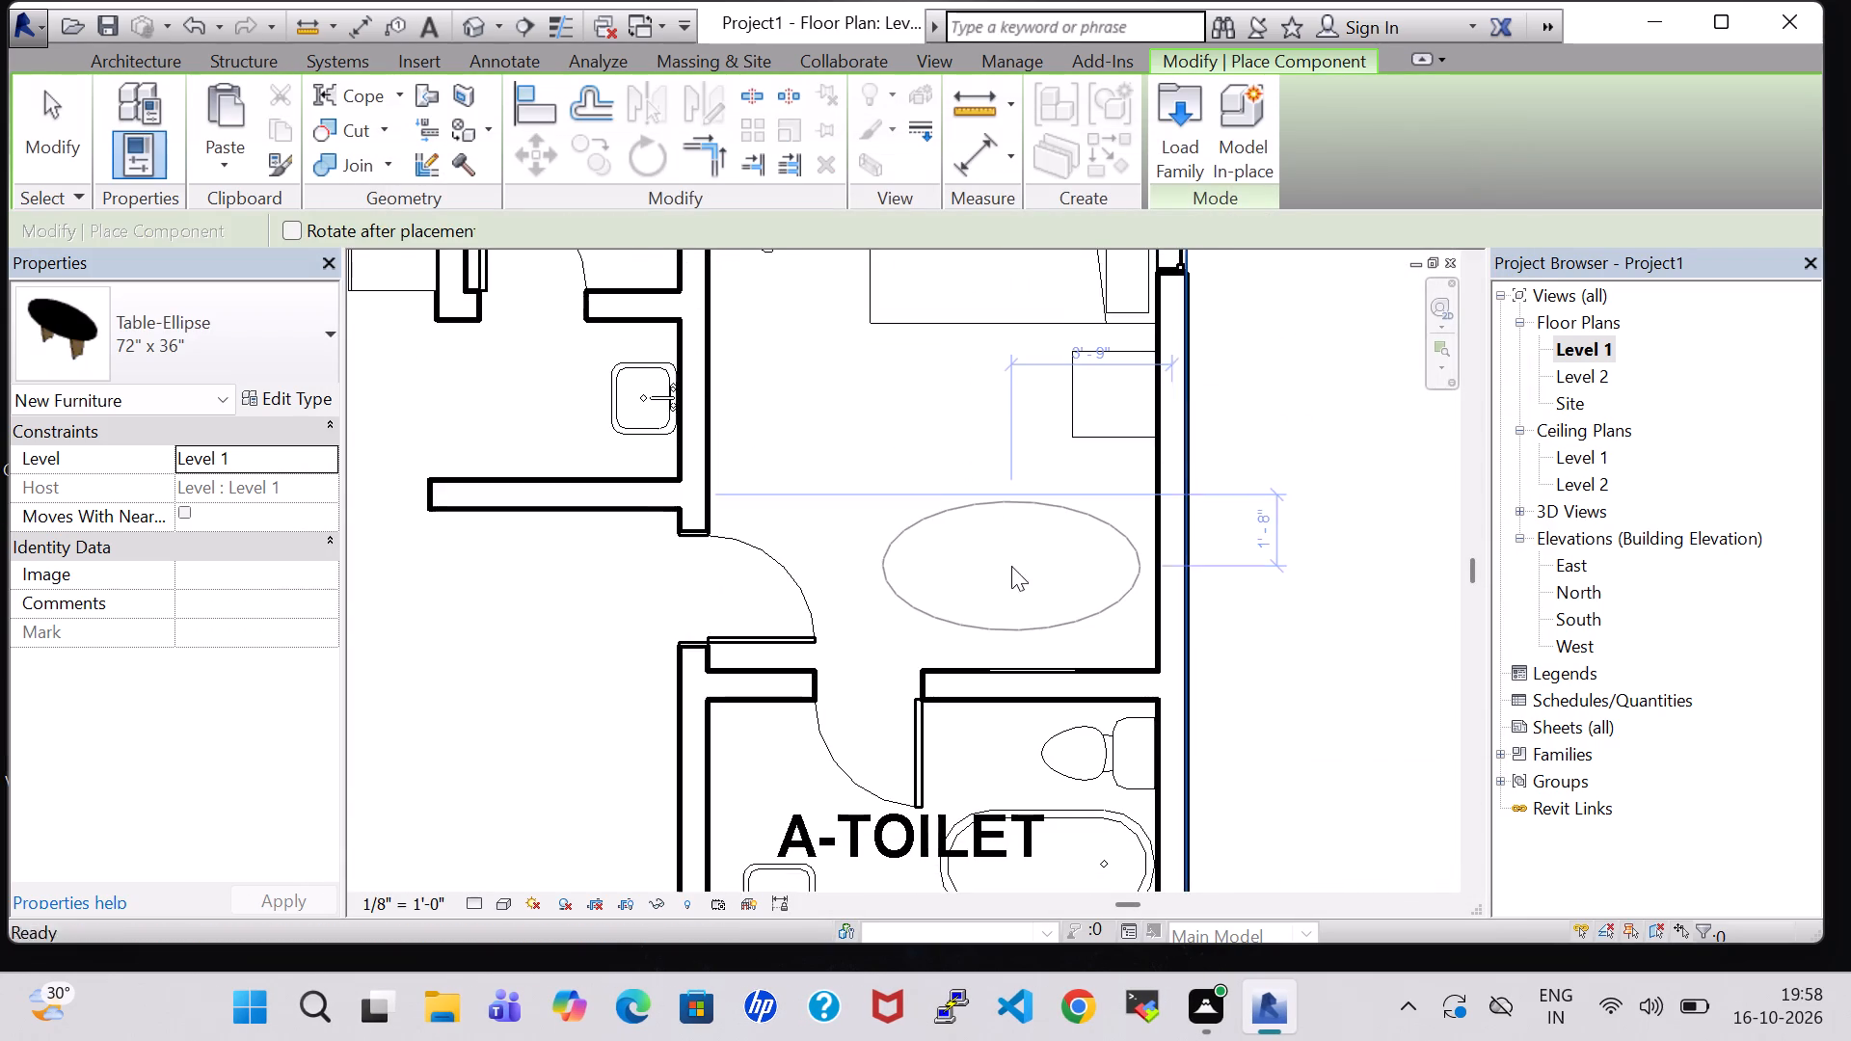
scroll(1011, 566, up, 2)
click(1022, 595)
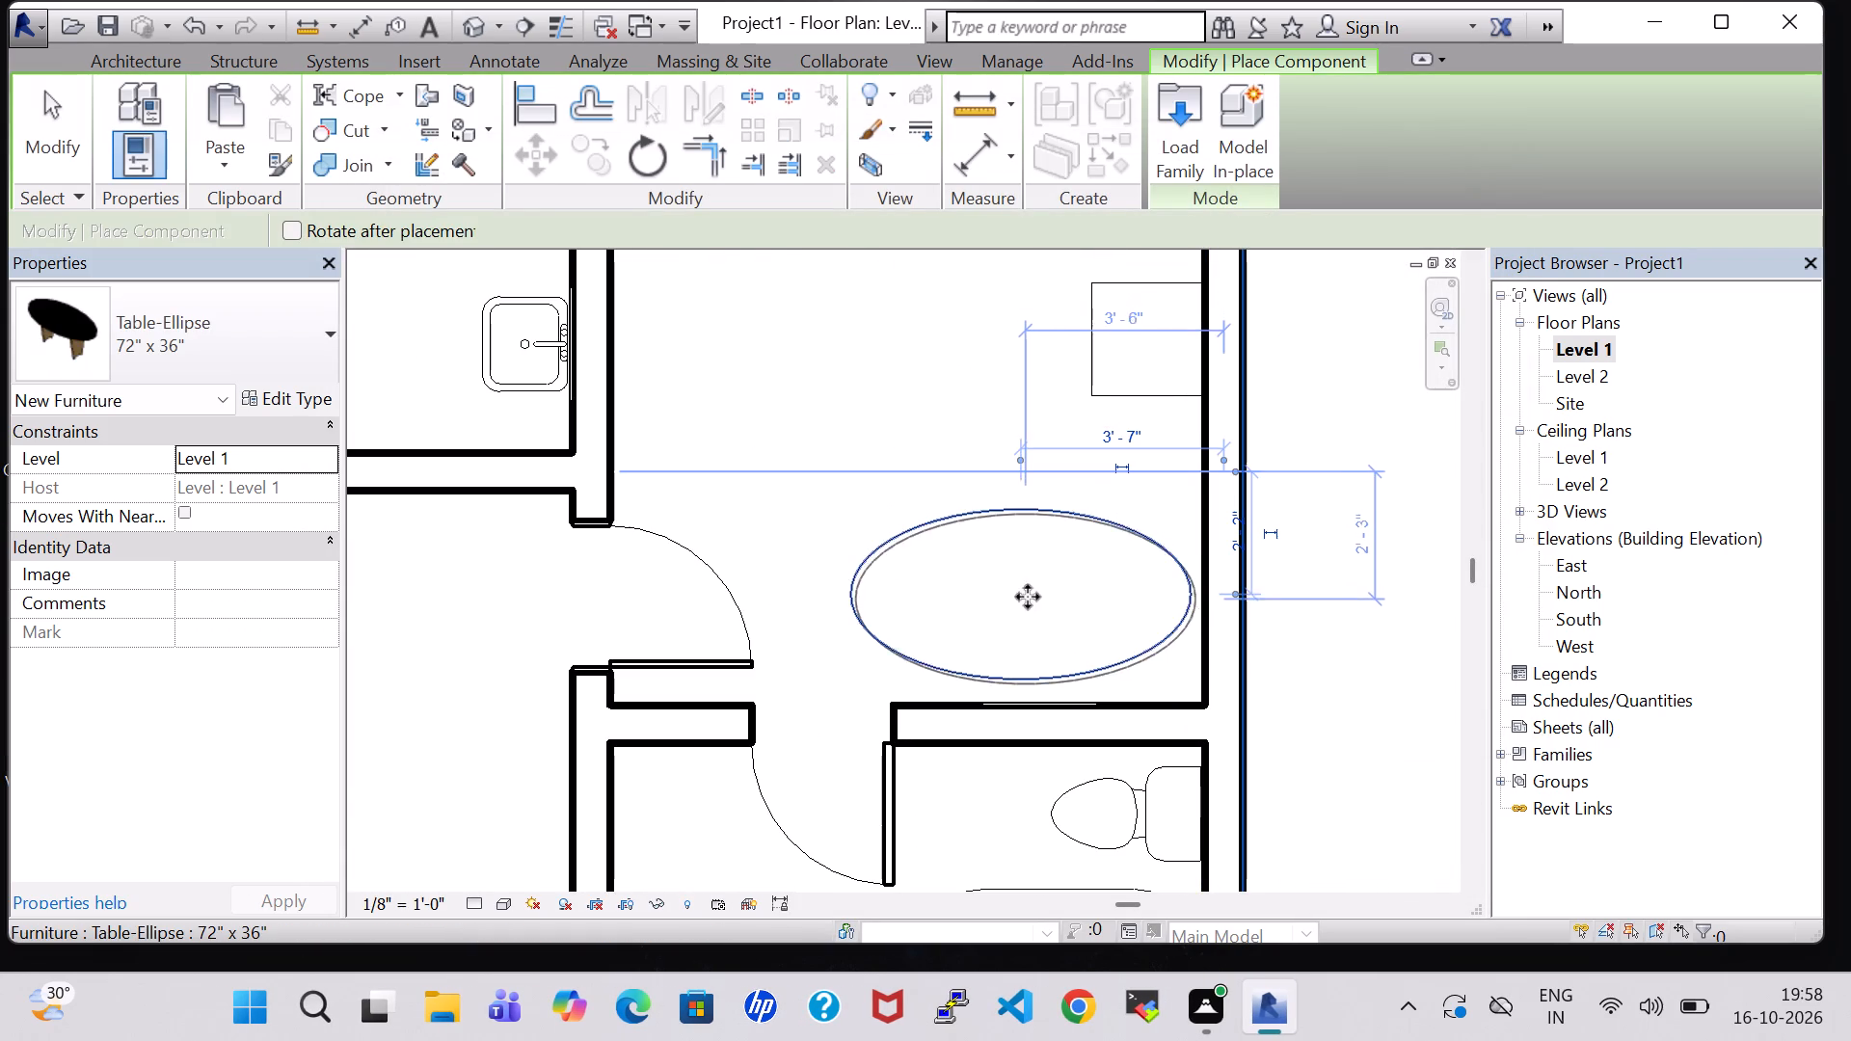
key(Escape)
key(Escape)
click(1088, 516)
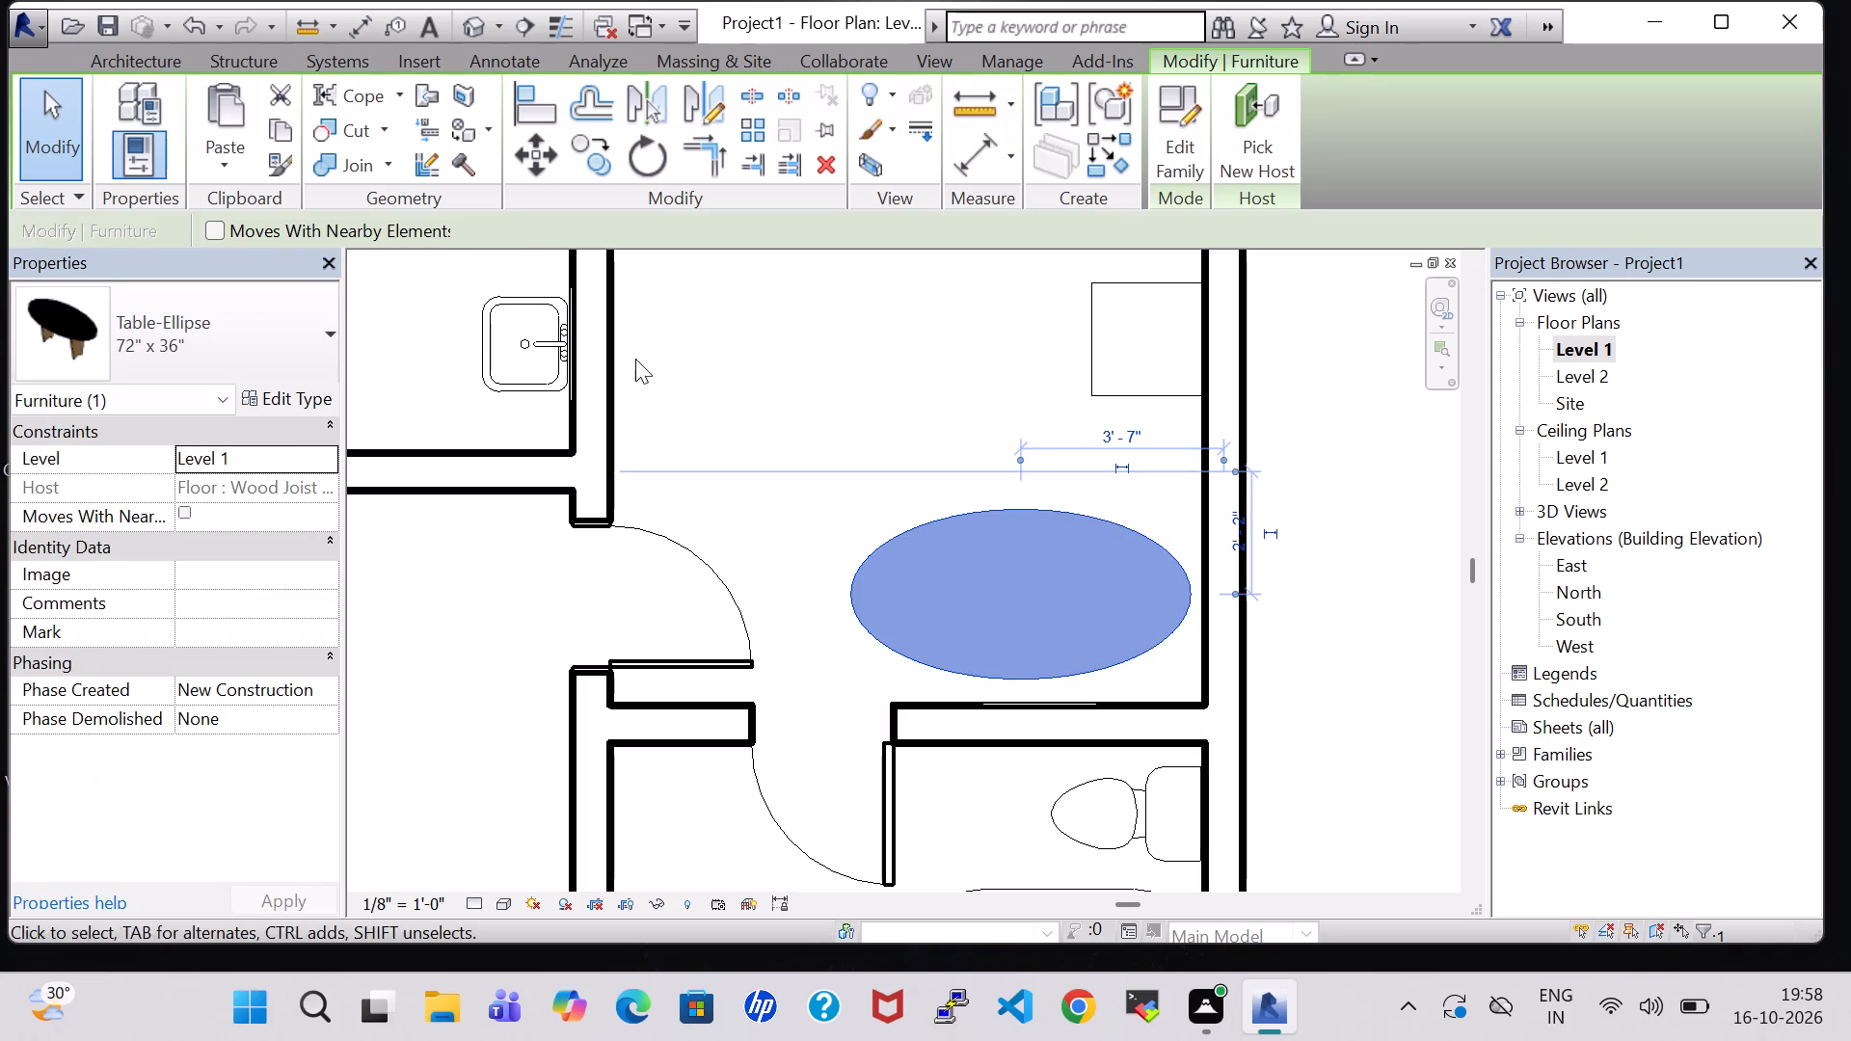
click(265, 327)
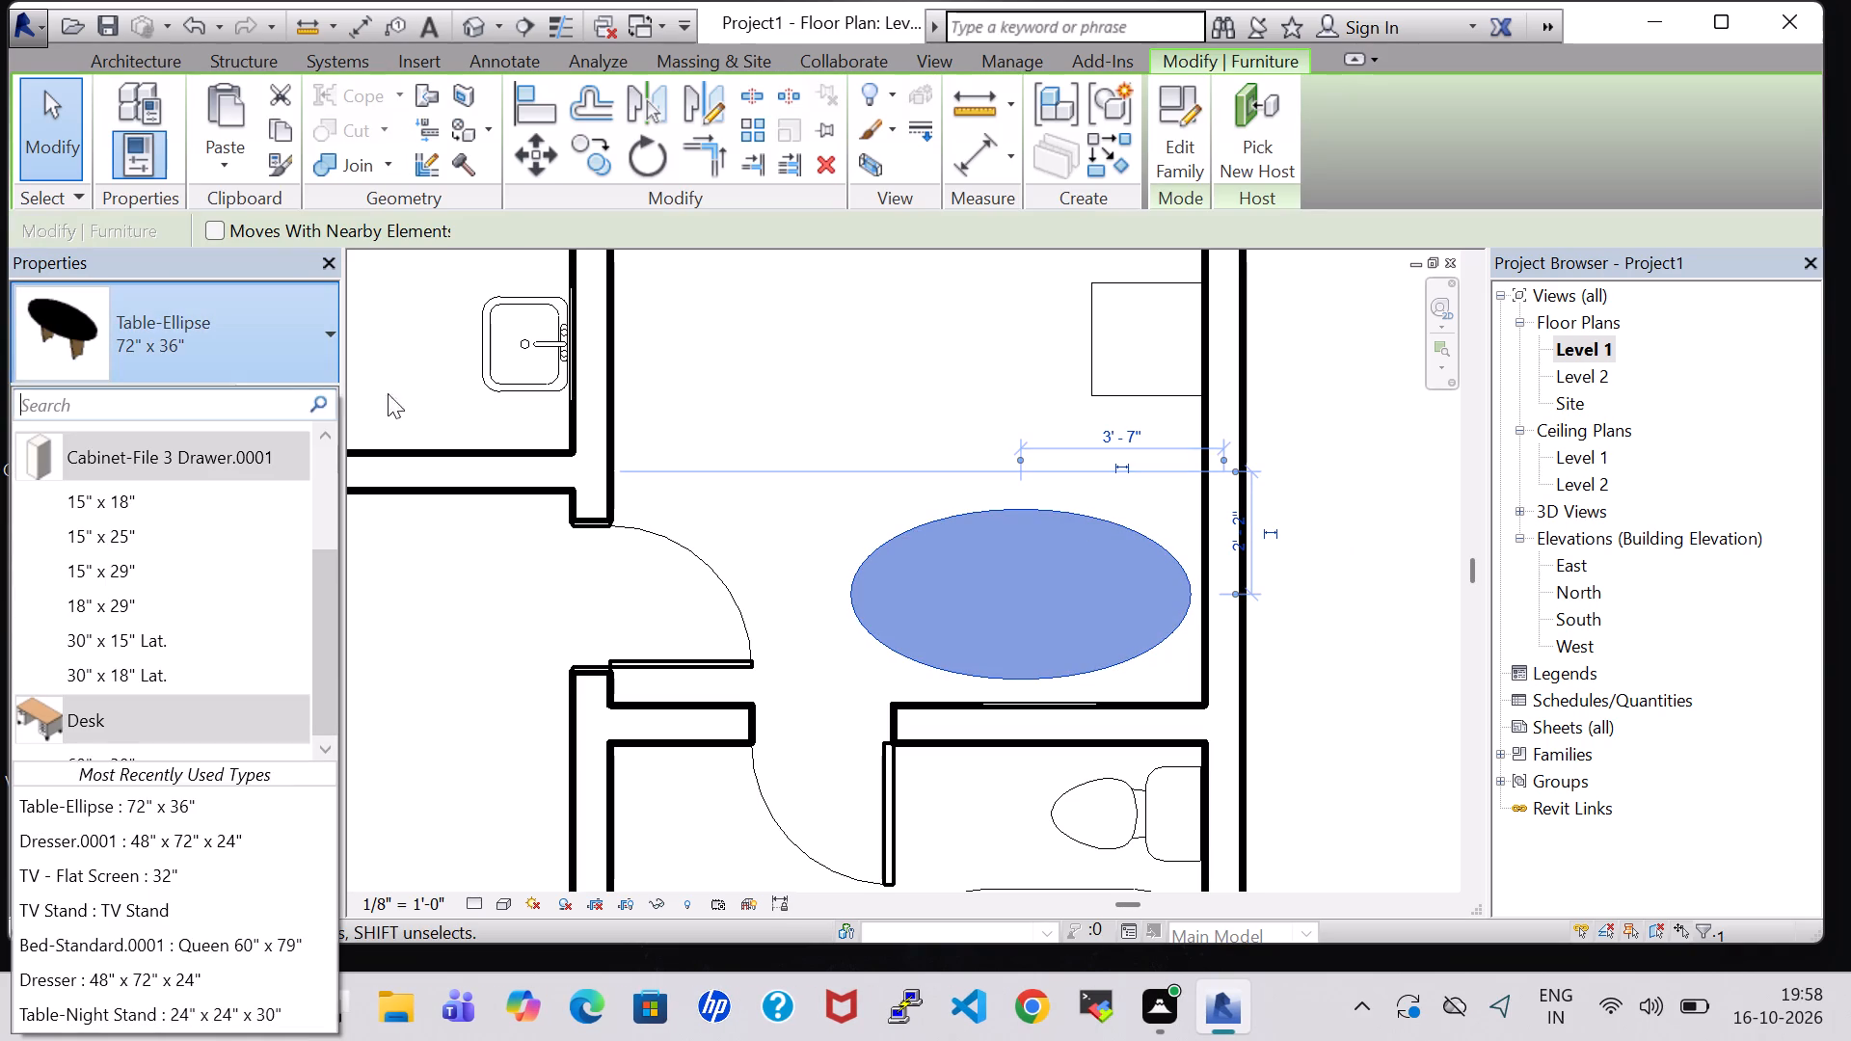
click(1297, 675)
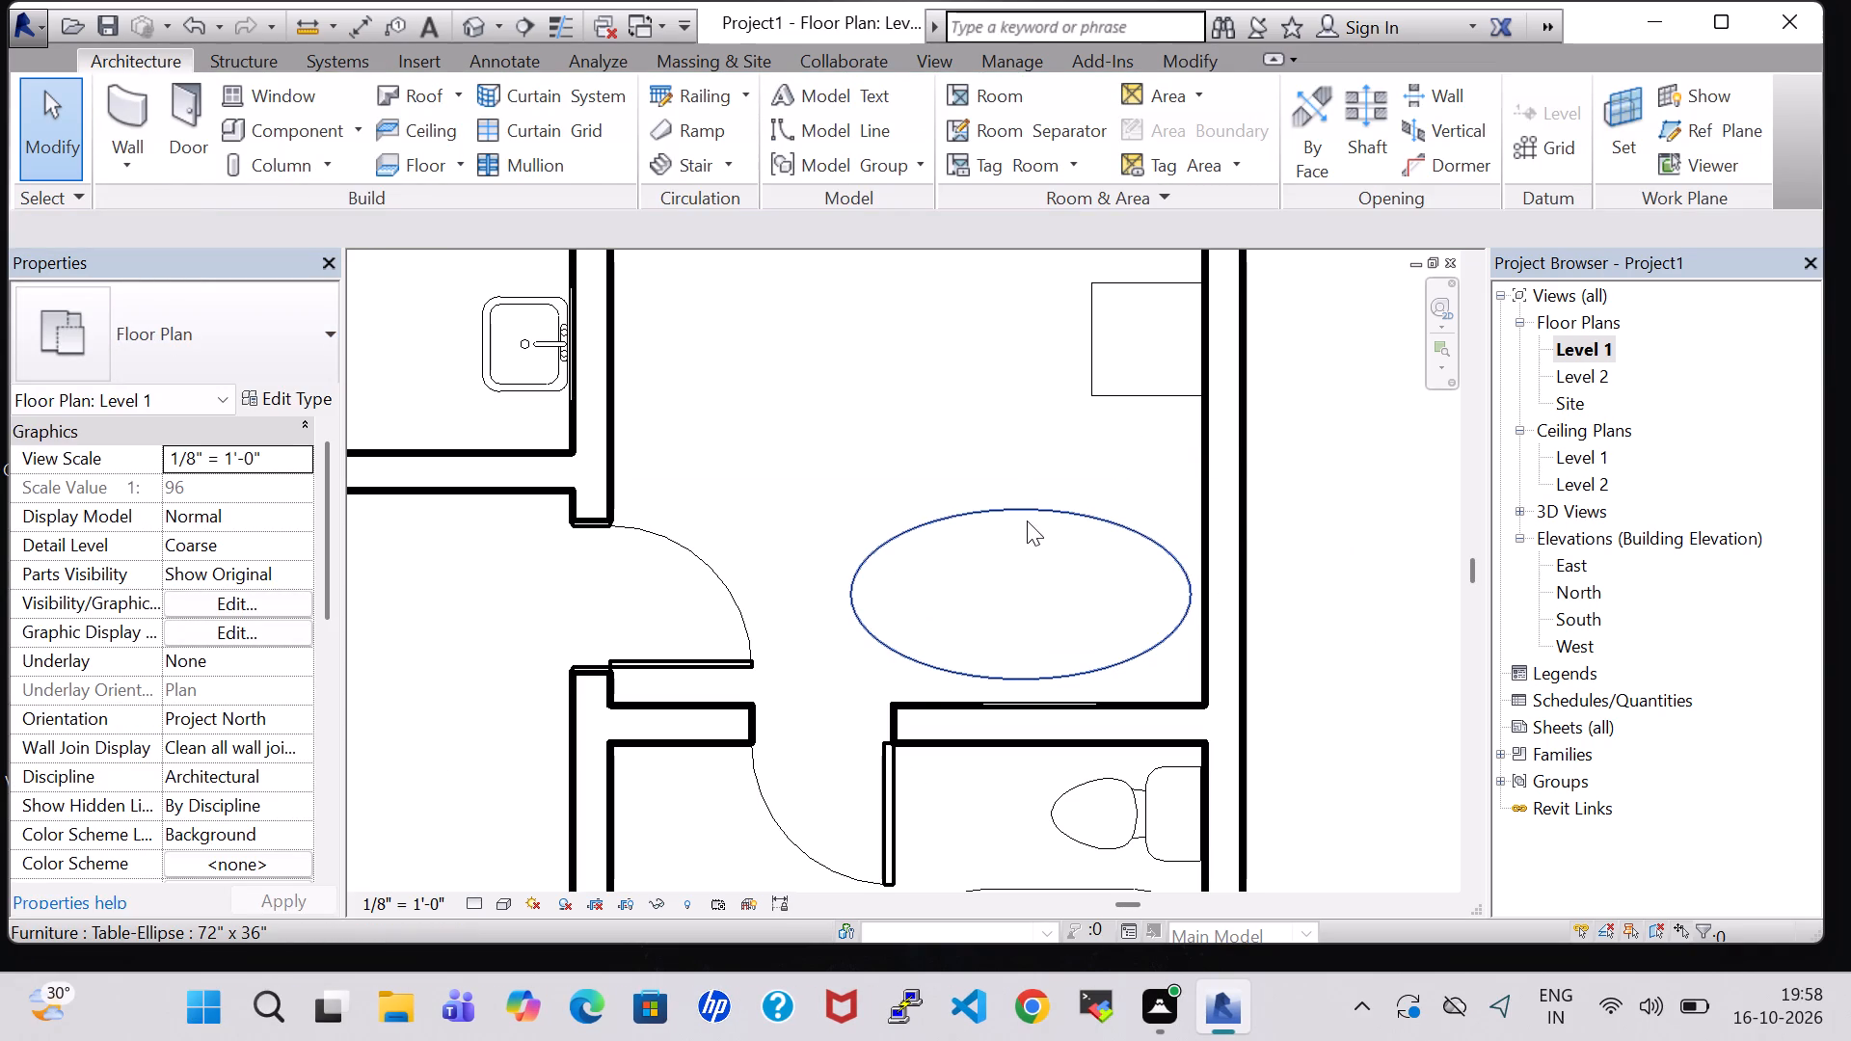
Set the Length type parameter of BED ROOM 1's 72" x 36" Table-Ellipse to 3' 0".
click(1027, 520)
click(269, 401)
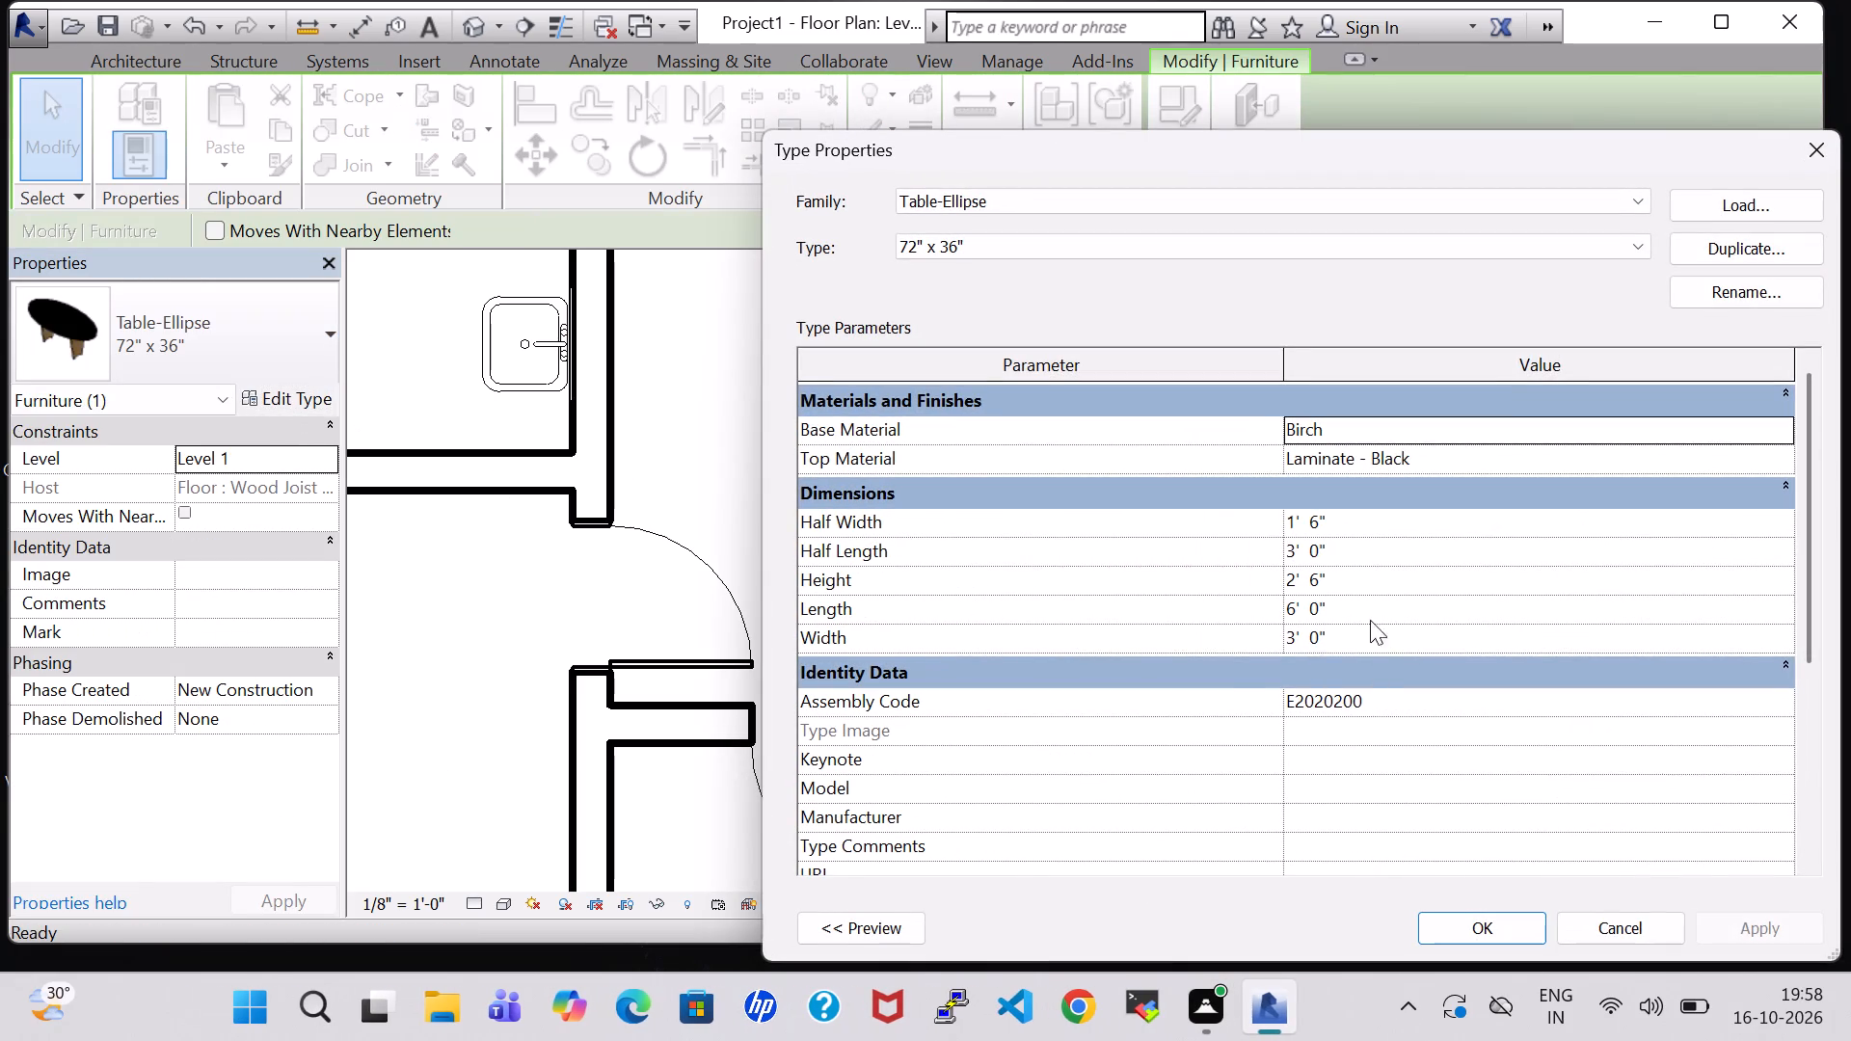
click(1298, 606)
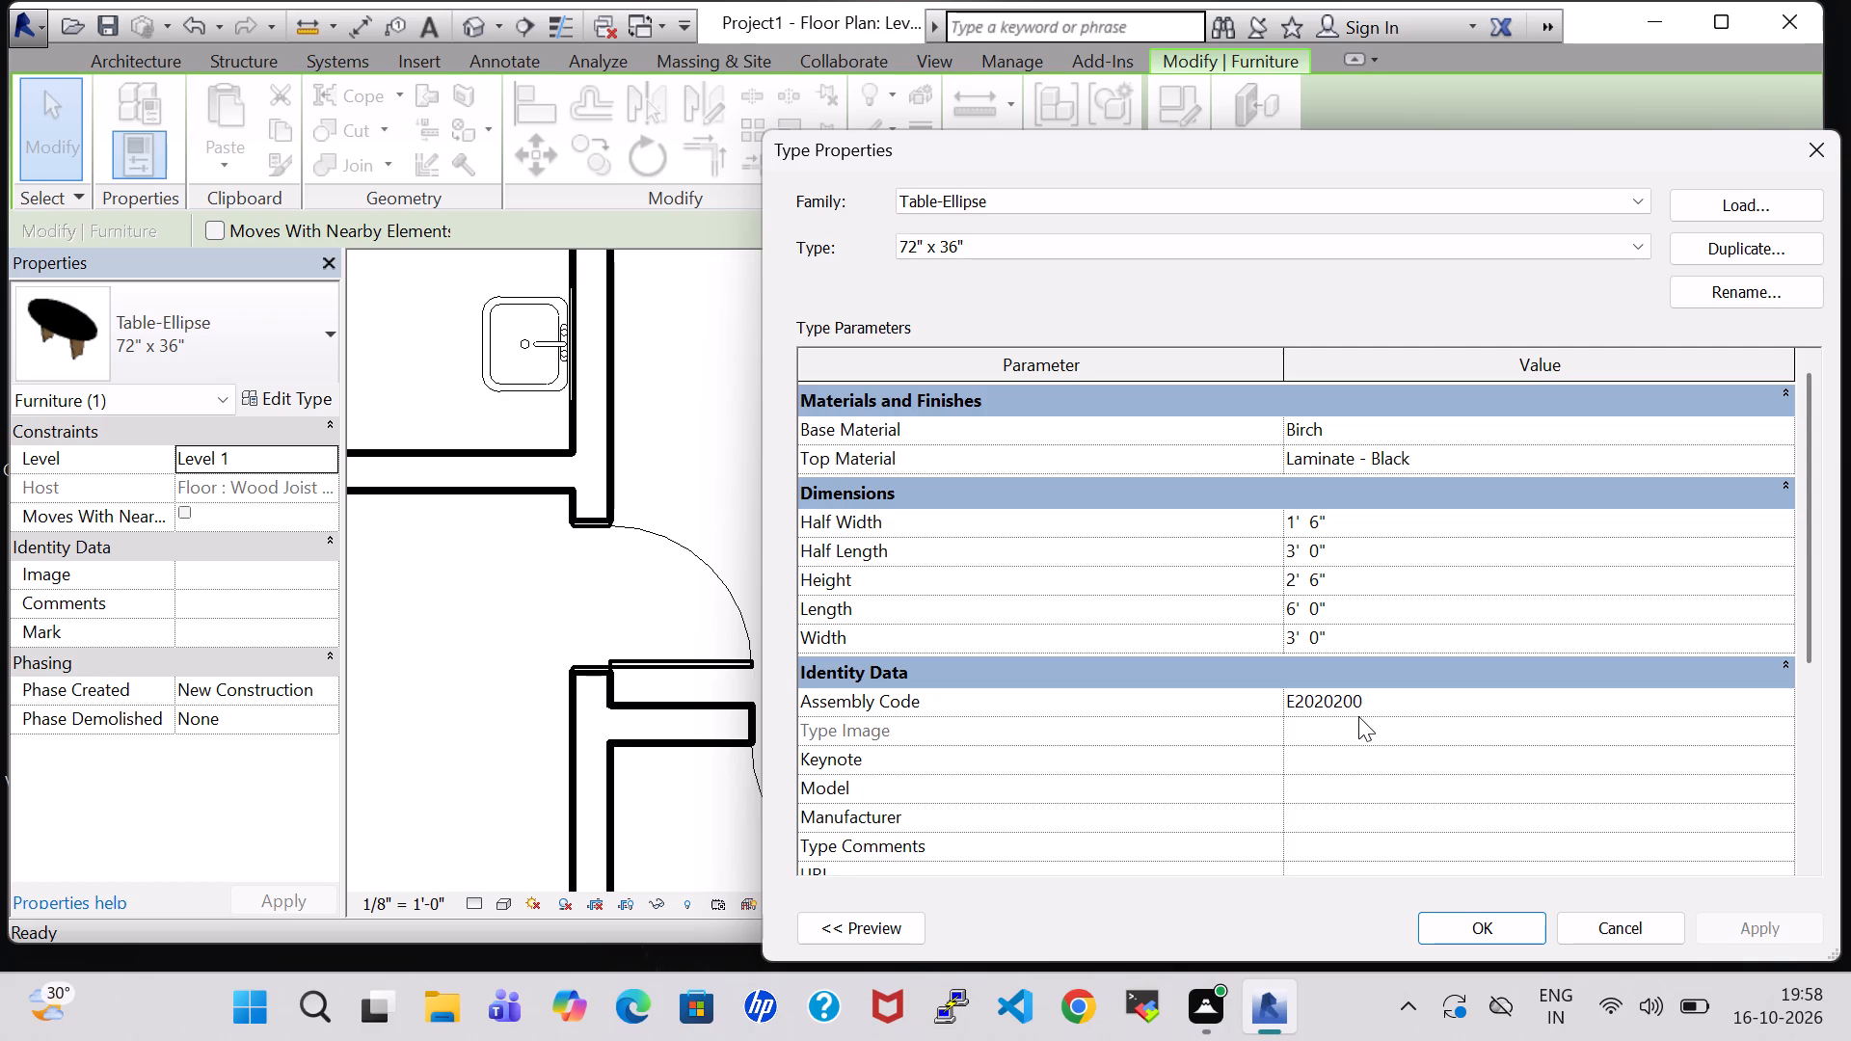
key(BackSpace)
key(3)
key(Return)
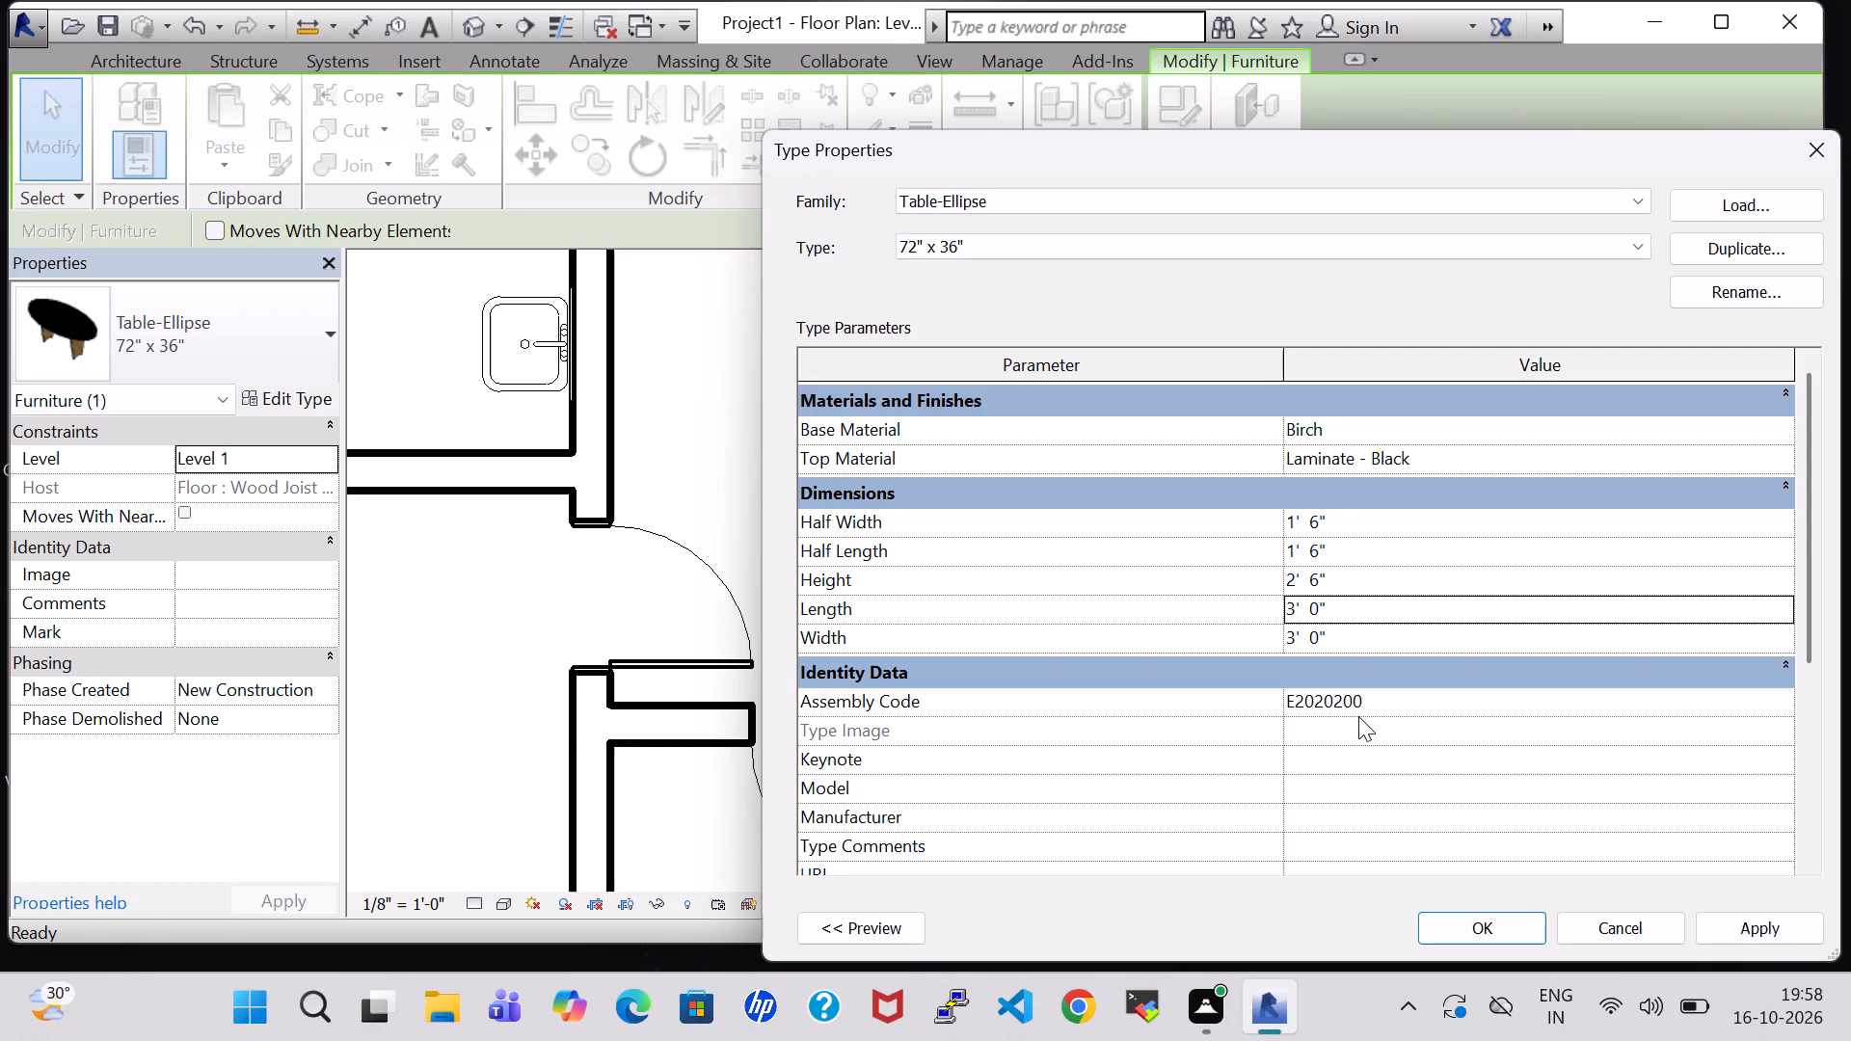
click(1774, 921)
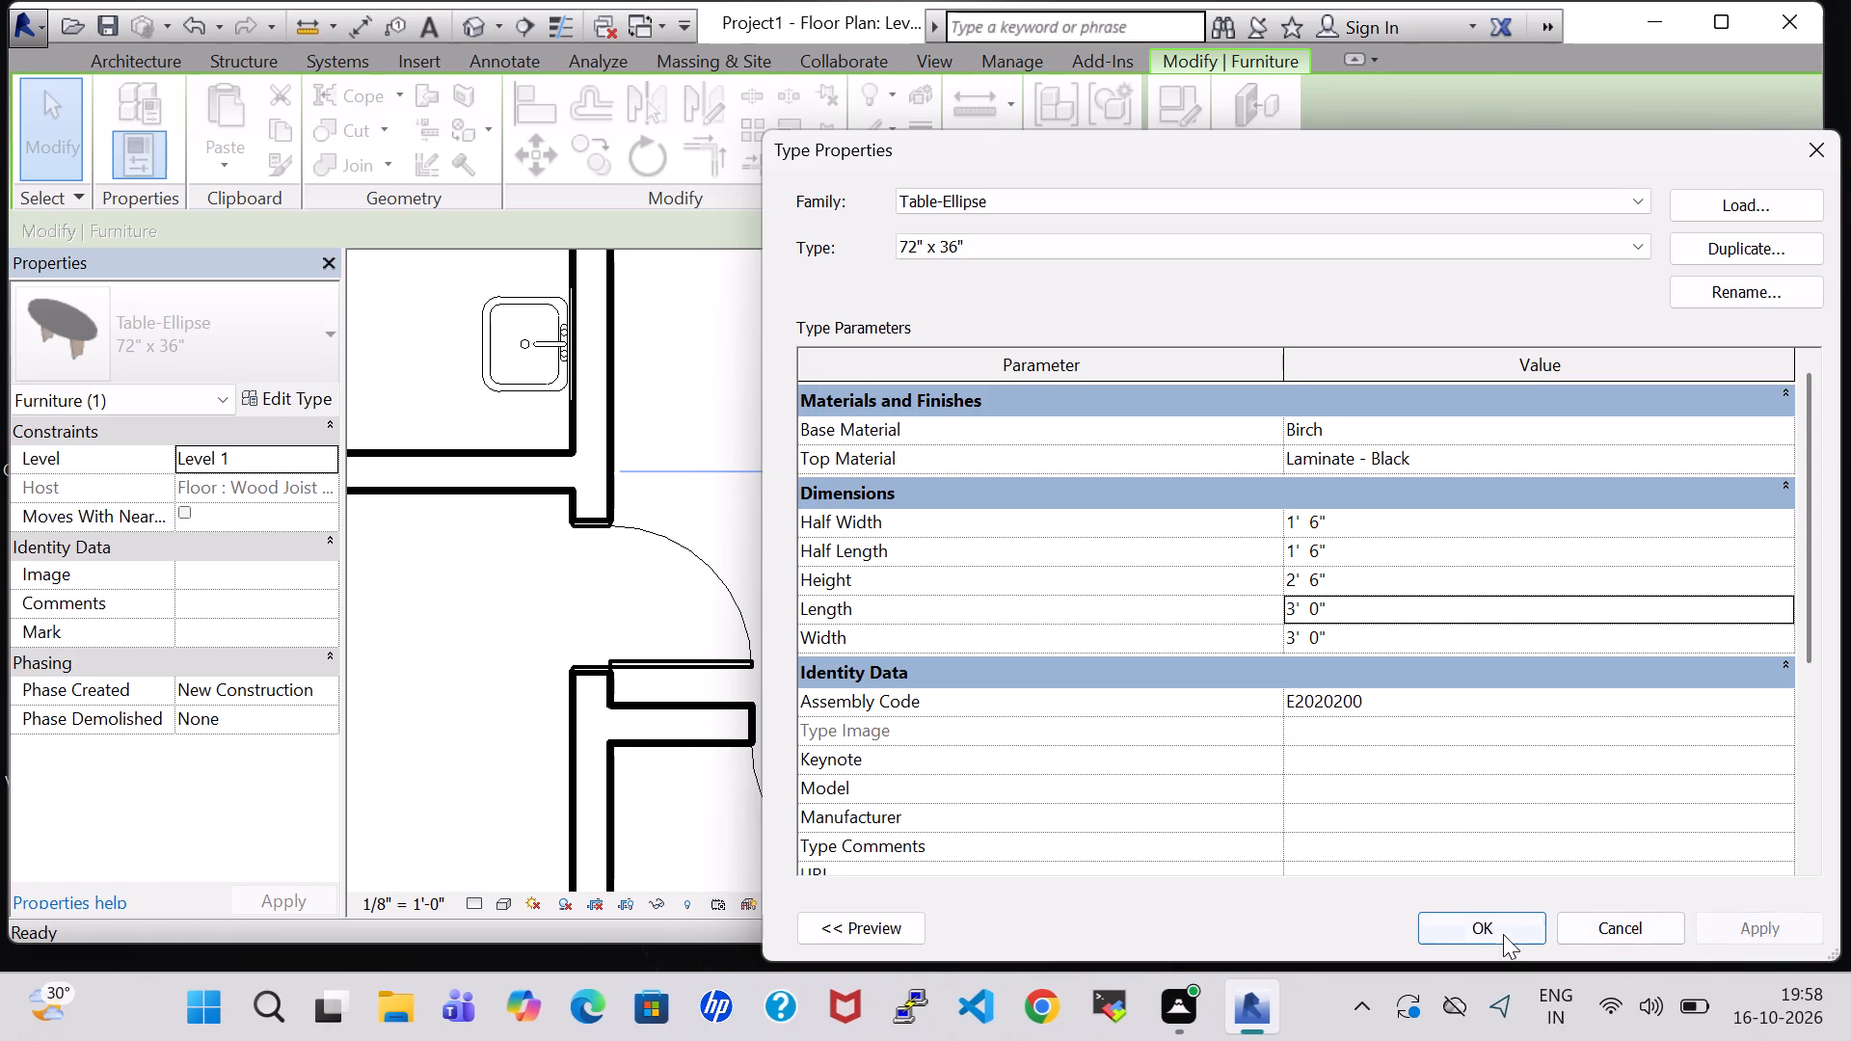
click(1492, 930)
click(1388, 739)
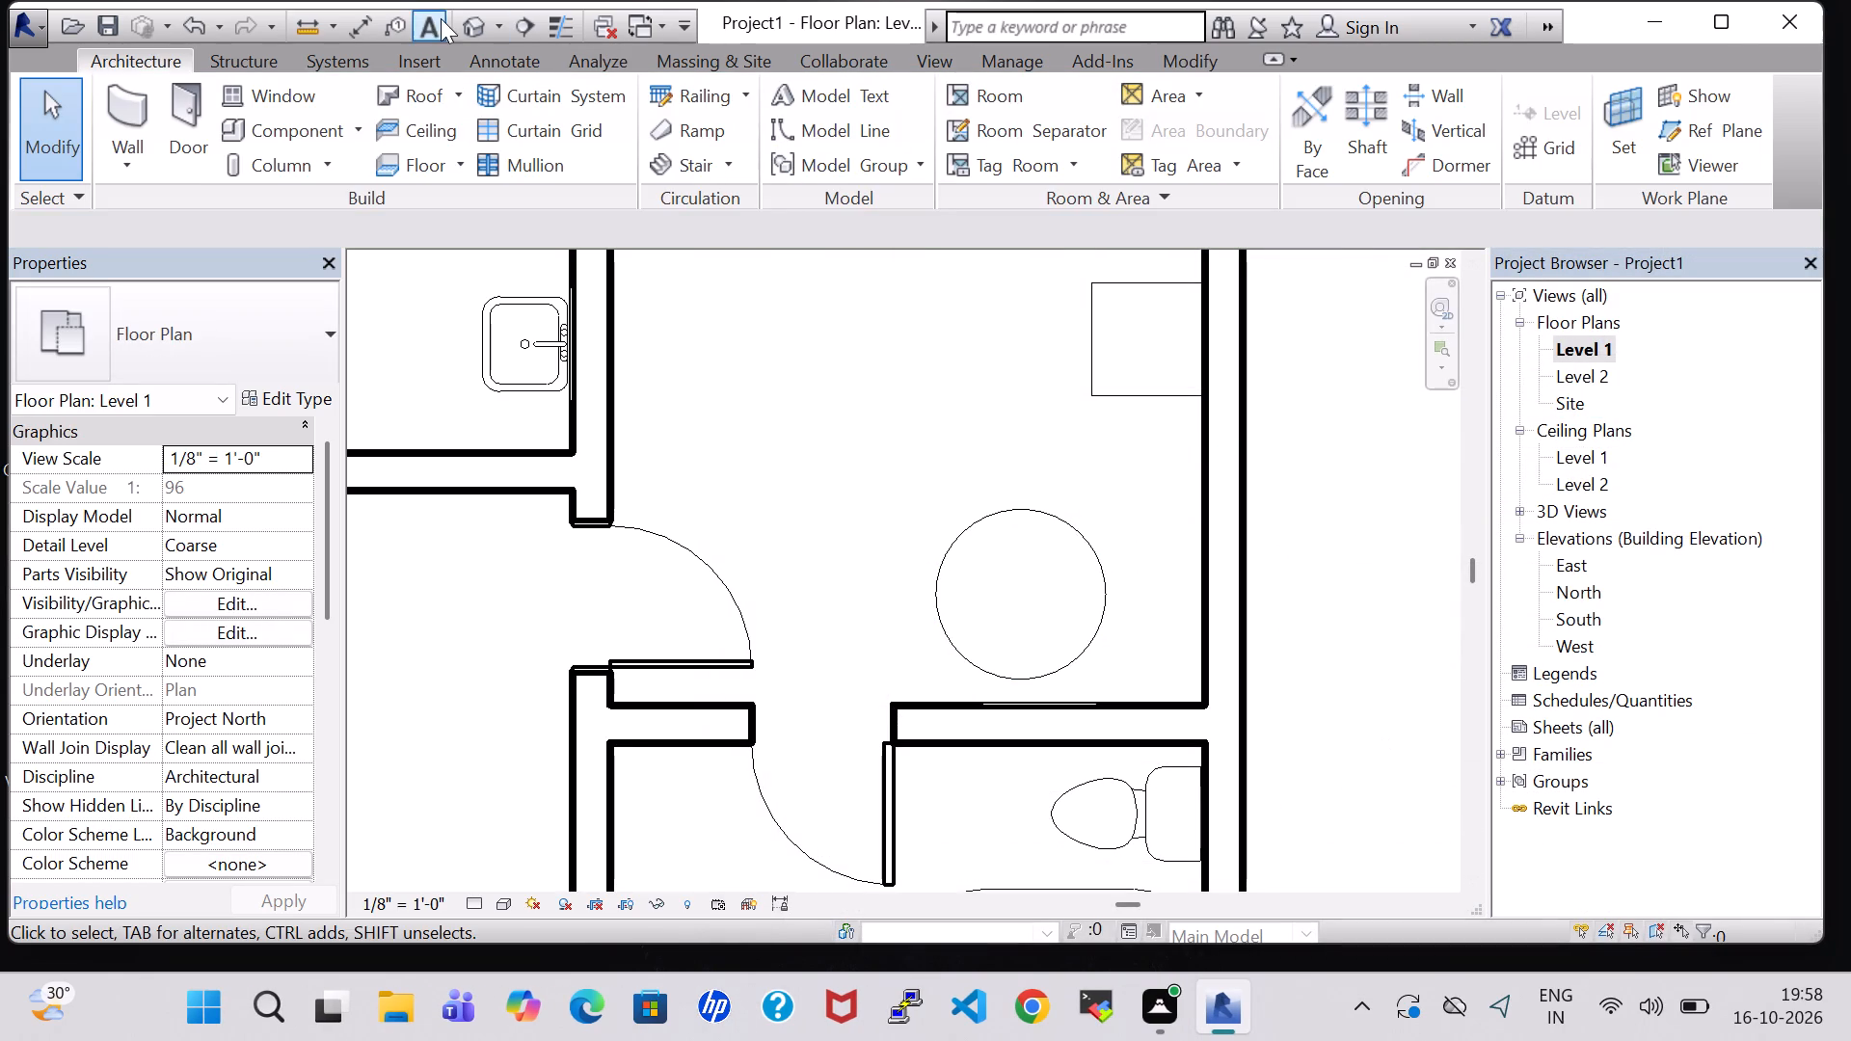
In the 3D view, lower BED ROOM 1's 24" x 48" Mirror-Ellipse to an elevation of 3' 10".
click(466, 24)
middle_drag(1108, 660, 1086, 384)
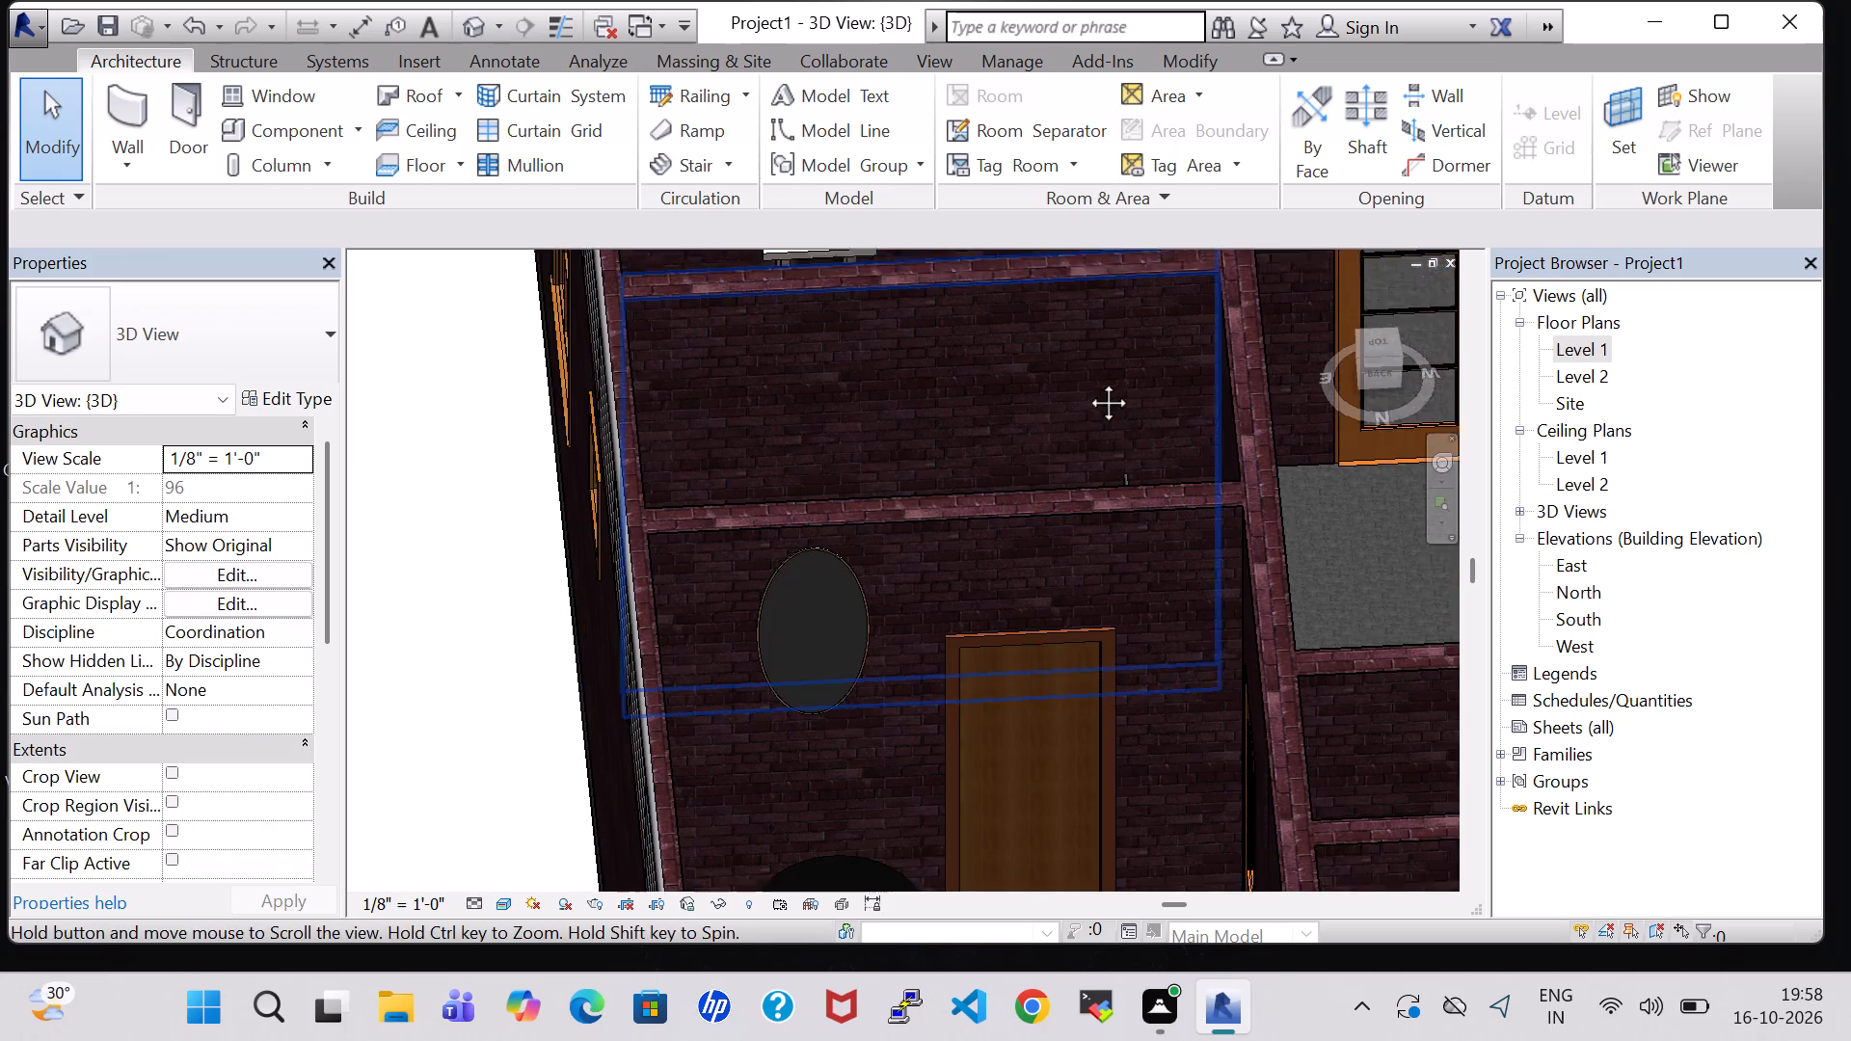
middle_drag(1059, 656, 1074, 397)
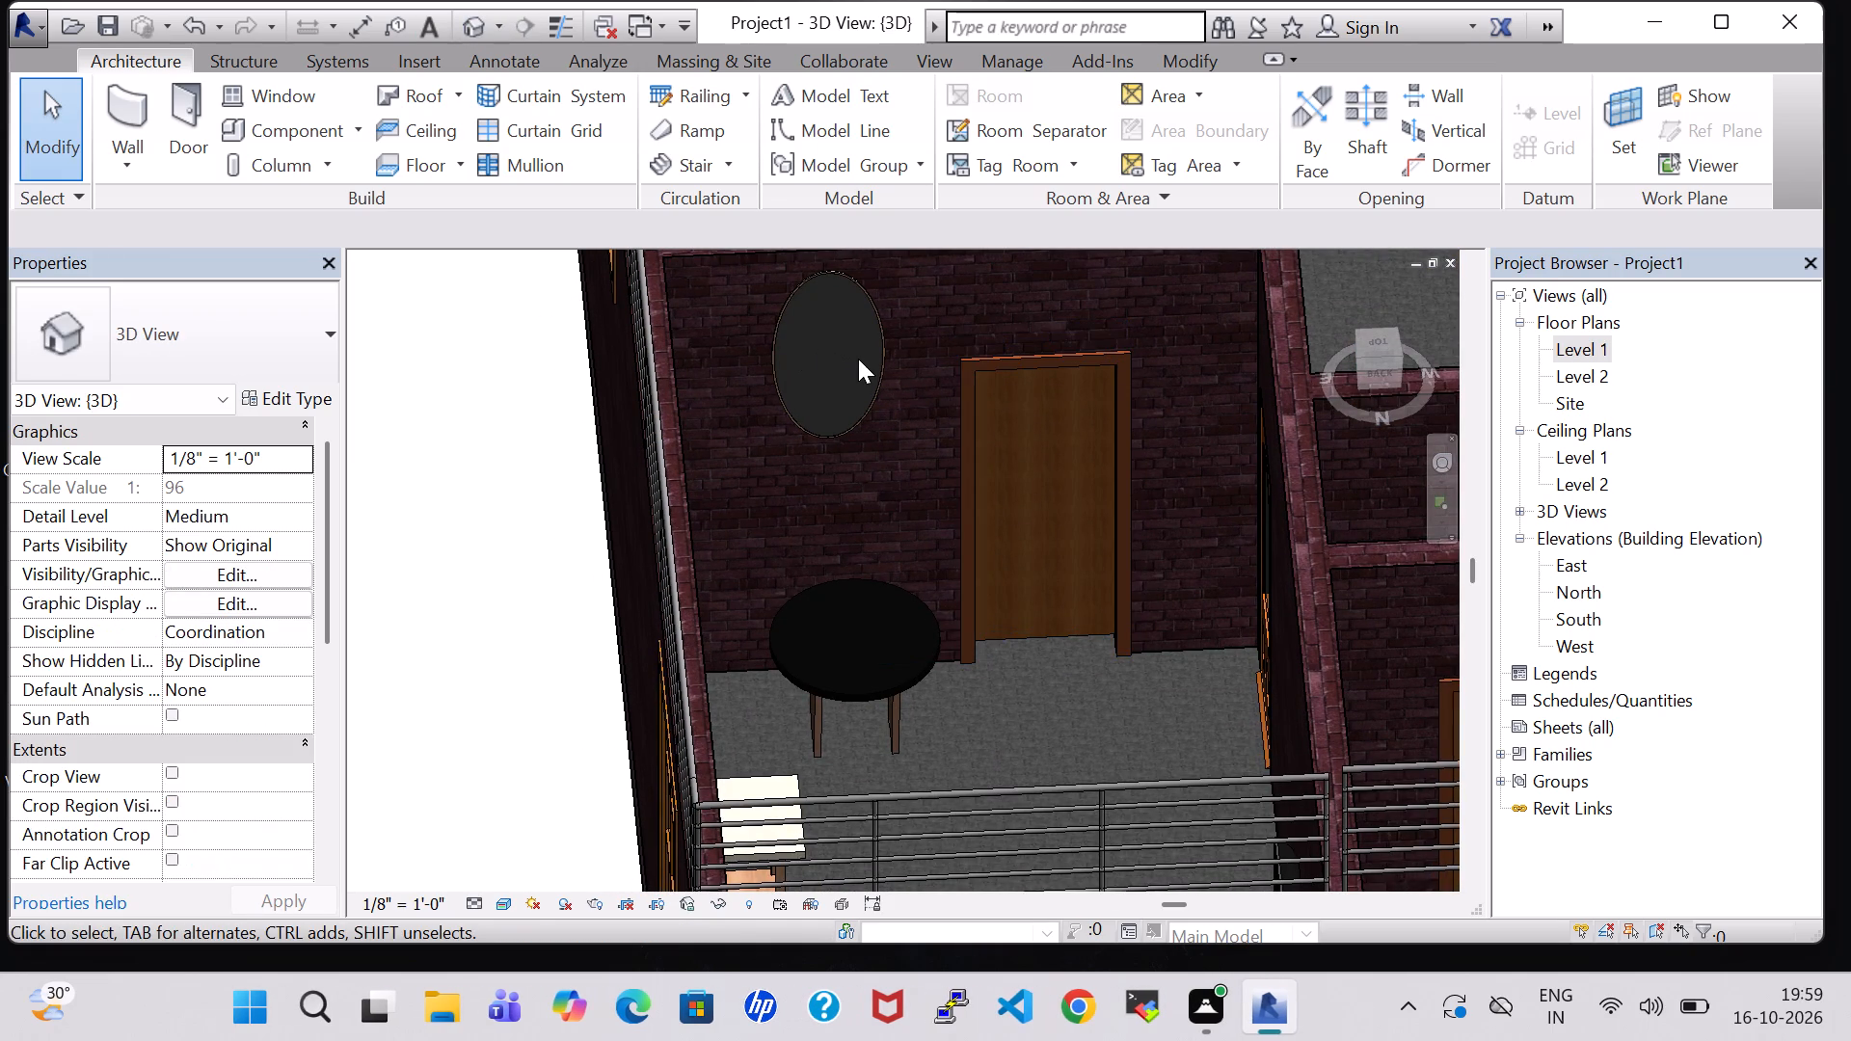
click(881, 334)
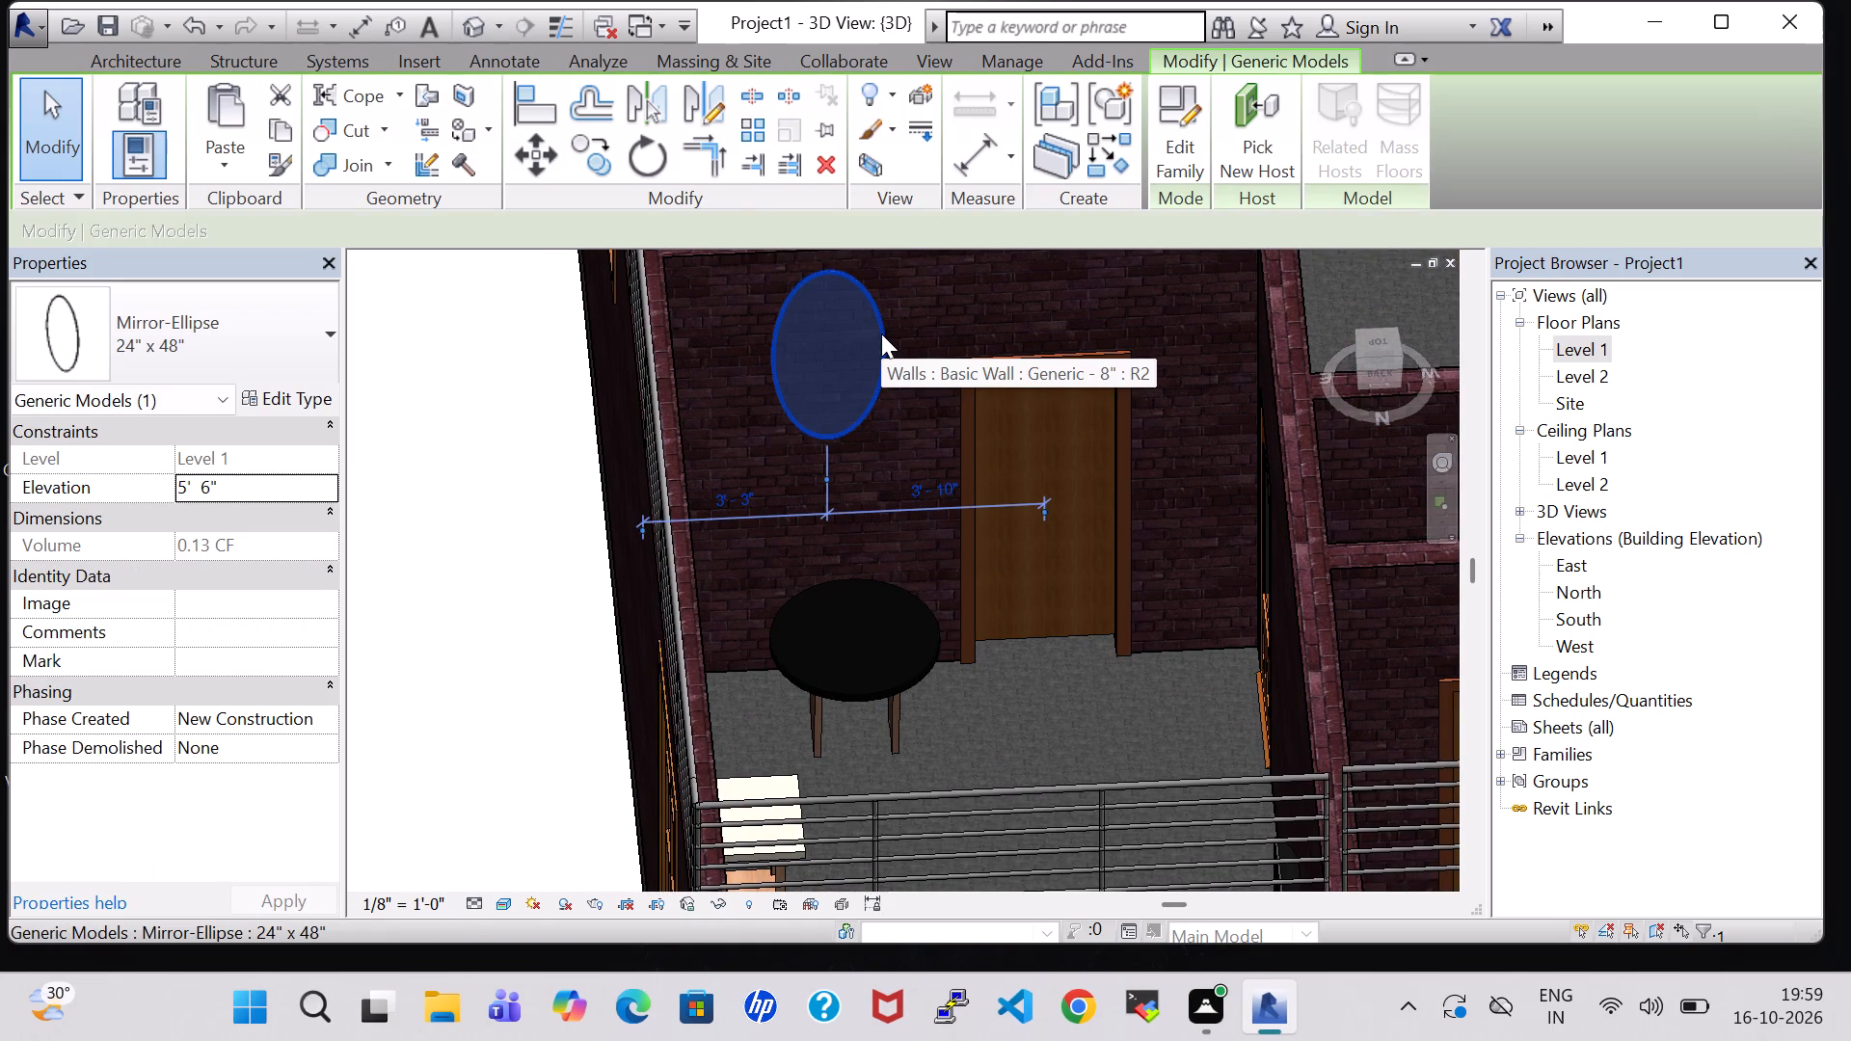
key(Down)
key(Down)
key(Down)
key(Down)
key(Down)
key(Down)
key(Down)
key(Down)
key(Down)
key(Down)
key(Down)
key(Down)
key(Down)
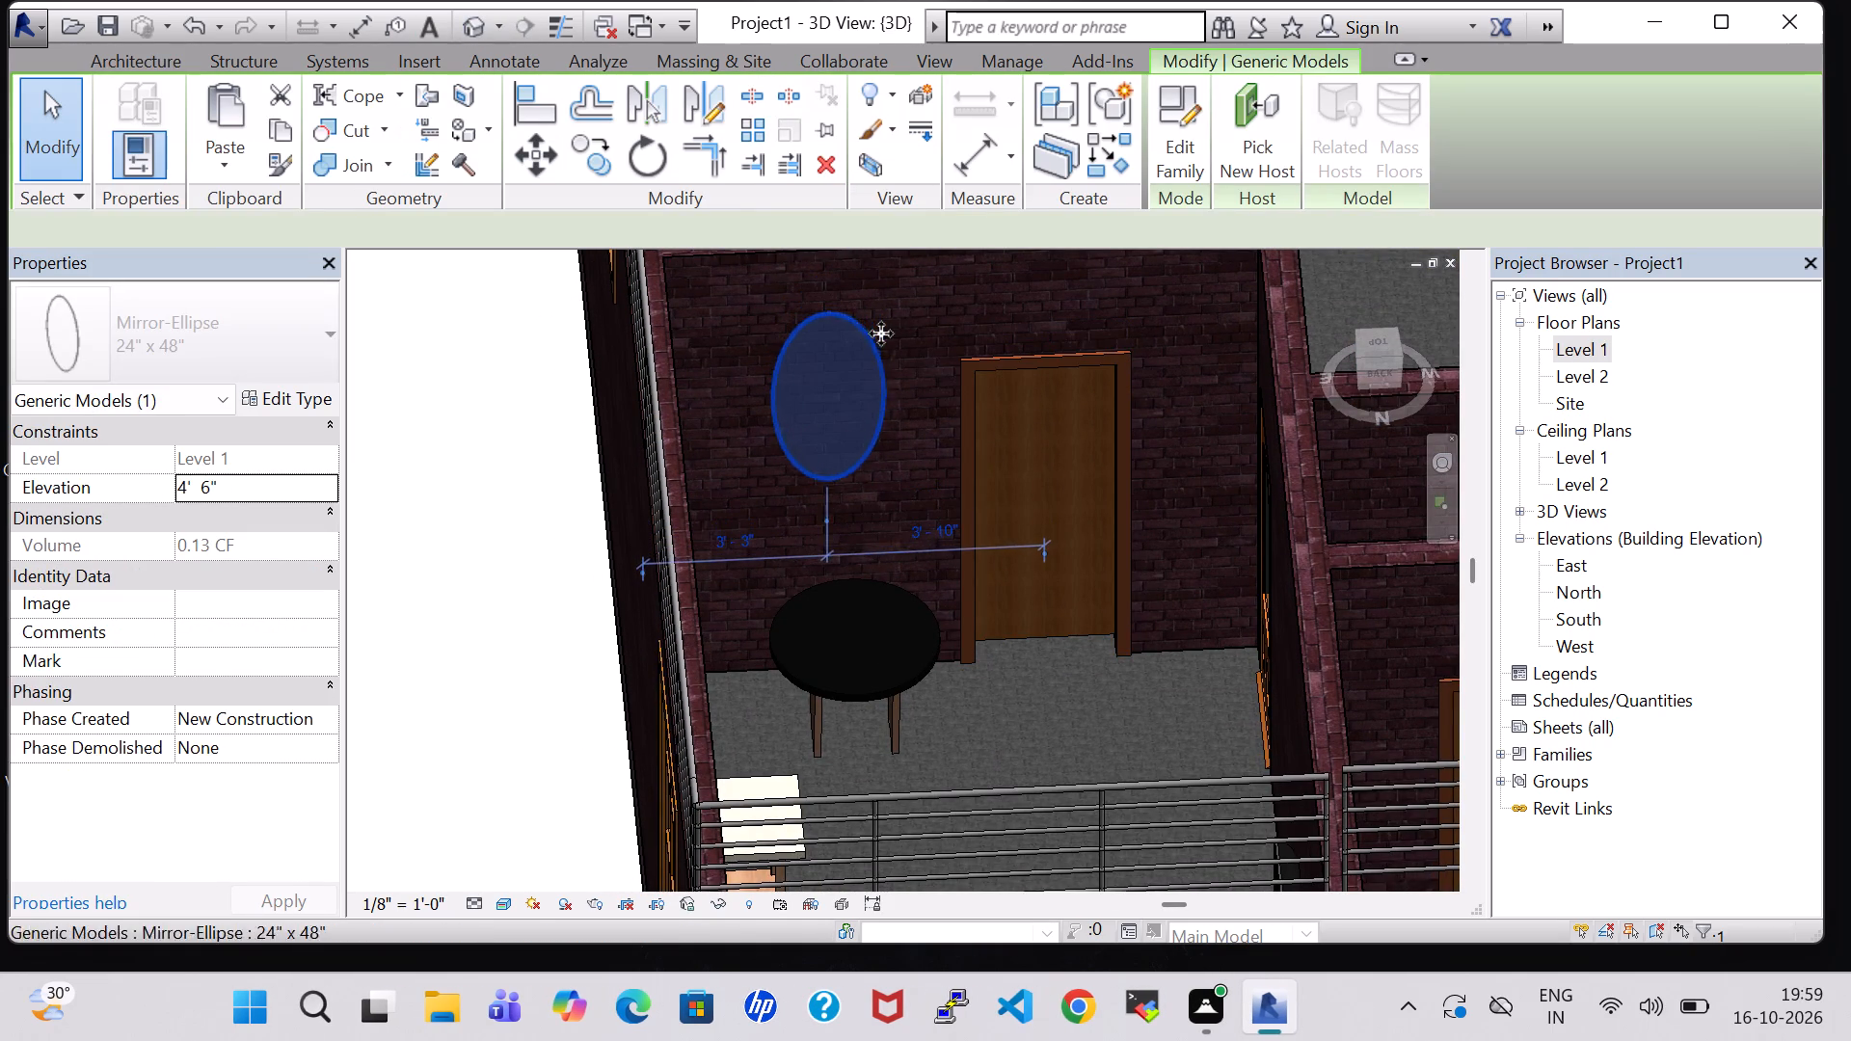
key(Down)
key(Down)
key(Down)
key(Down)
key(Down)
key(Down)
key(Down)
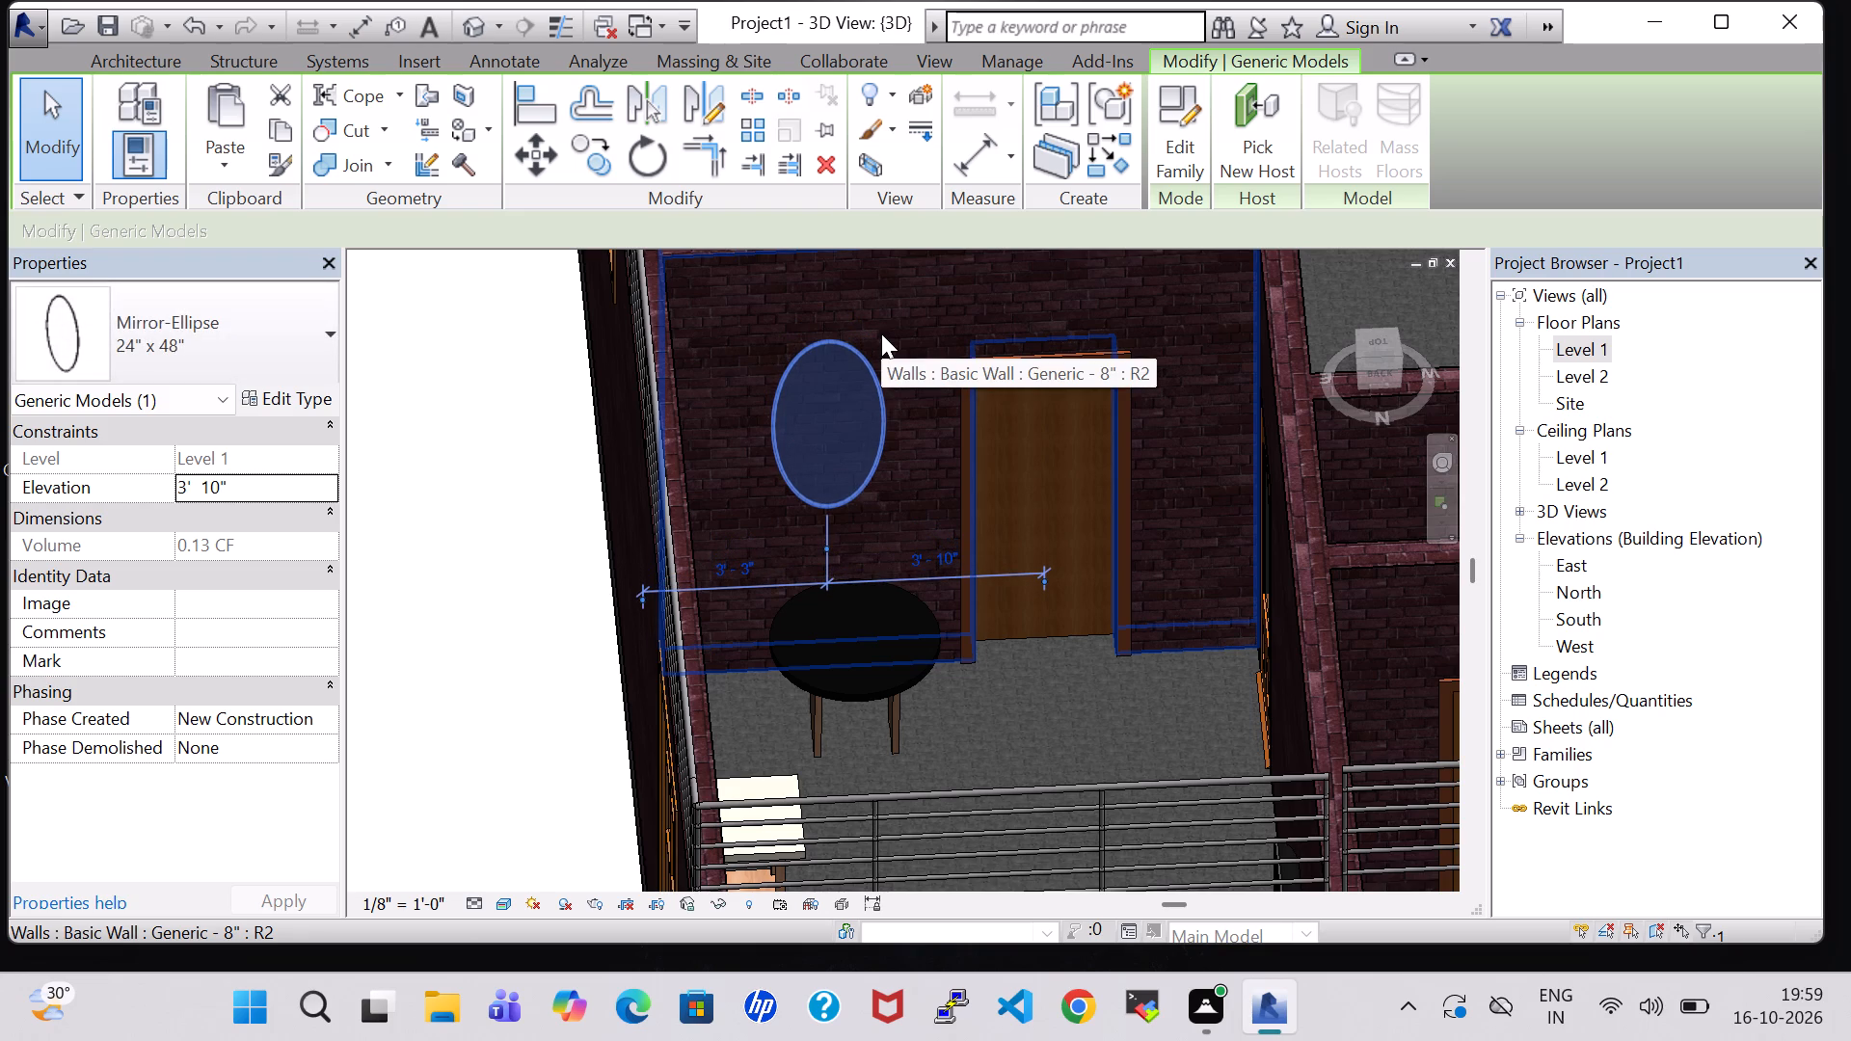
click(528, 467)
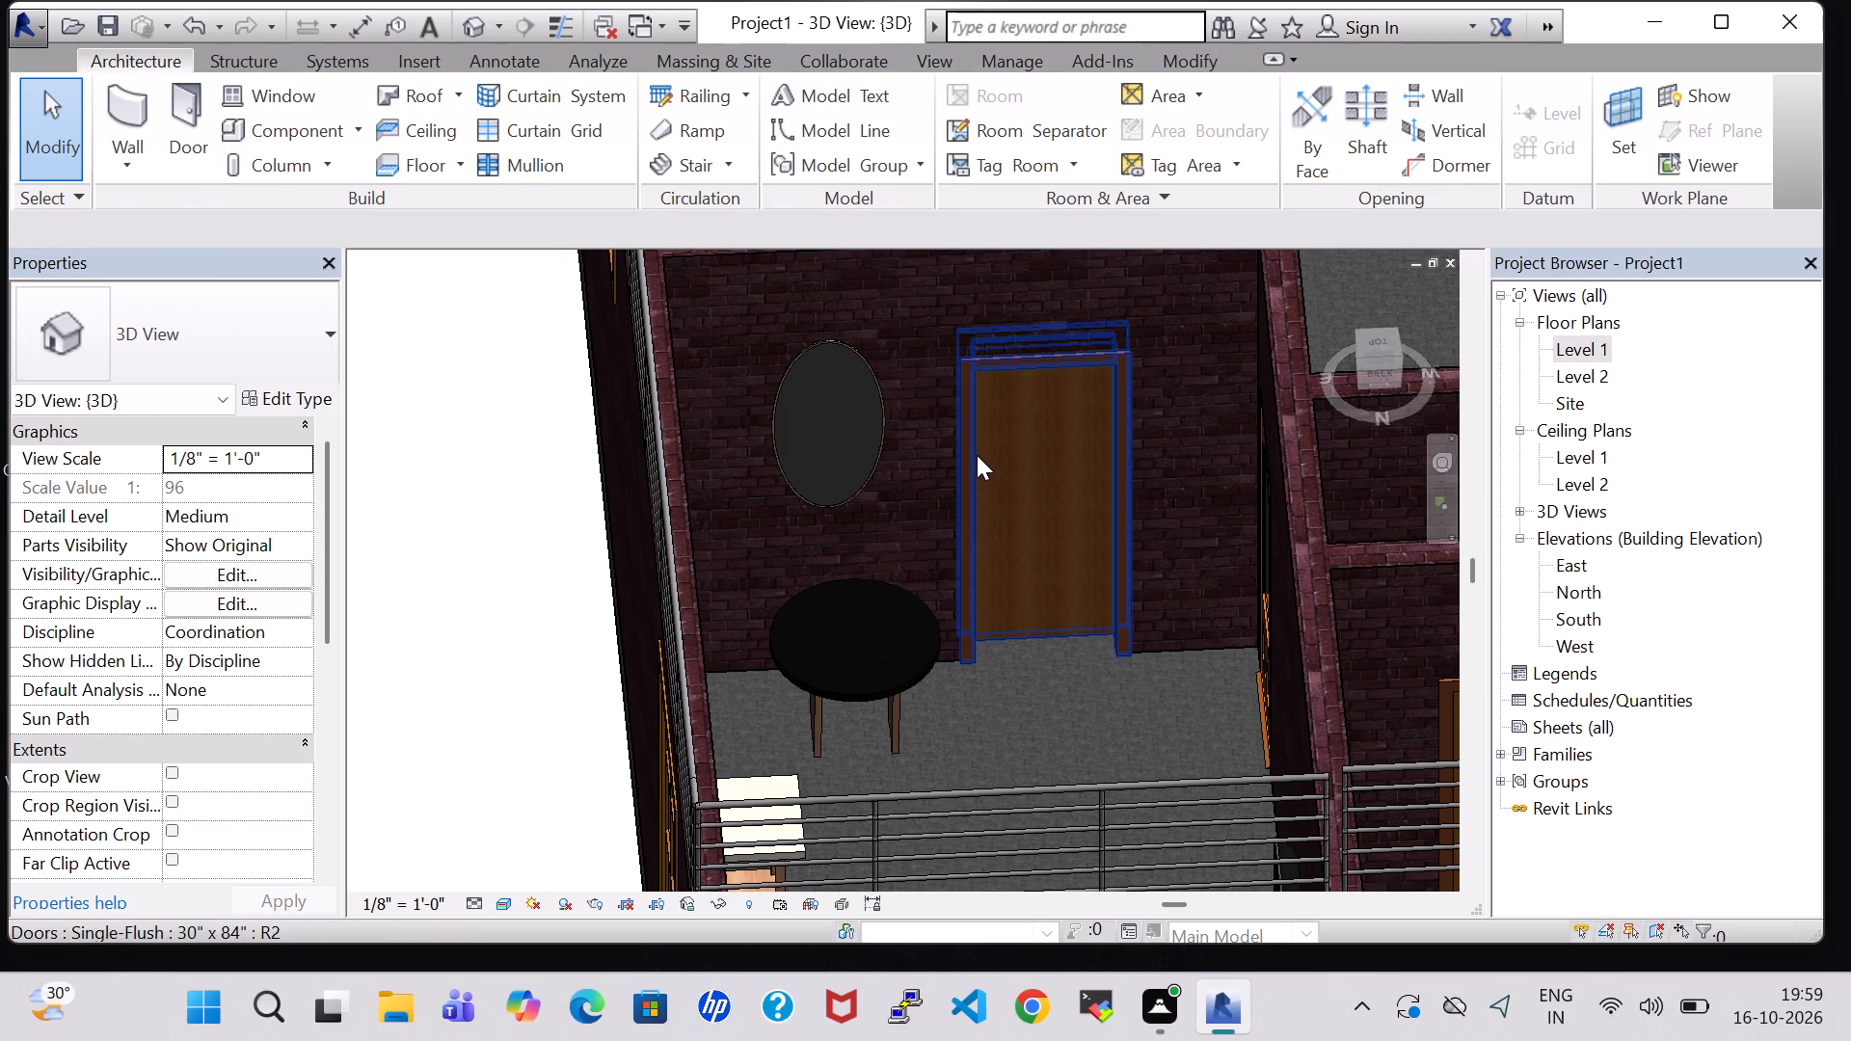
Nudge BED ROOM 1's elliptical table two increments toward the outer wall, under the mirror.
scroll(1002, 681, down, 1)
shift+middle_drag(1006, 691, 993, 602)
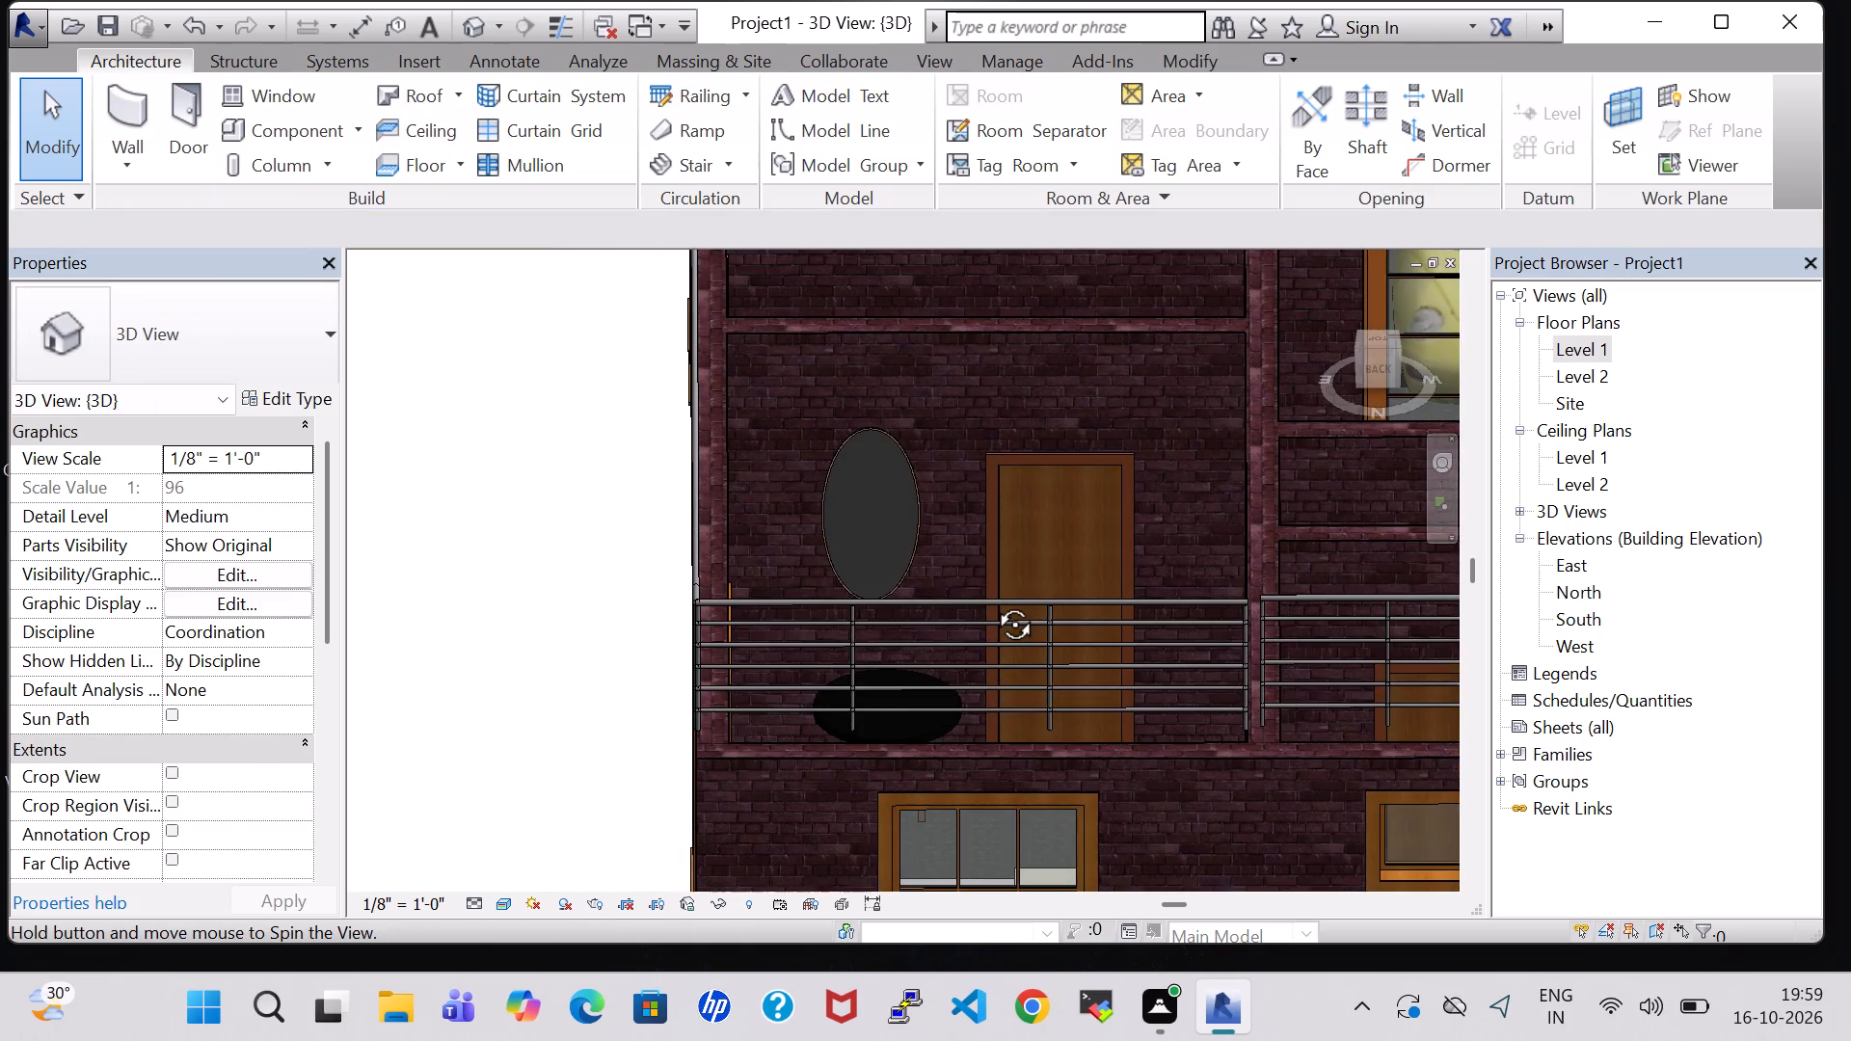
shift+middle_drag(993, 602, 969, 694)
click(976, 616)
key(Left)
key(Left)
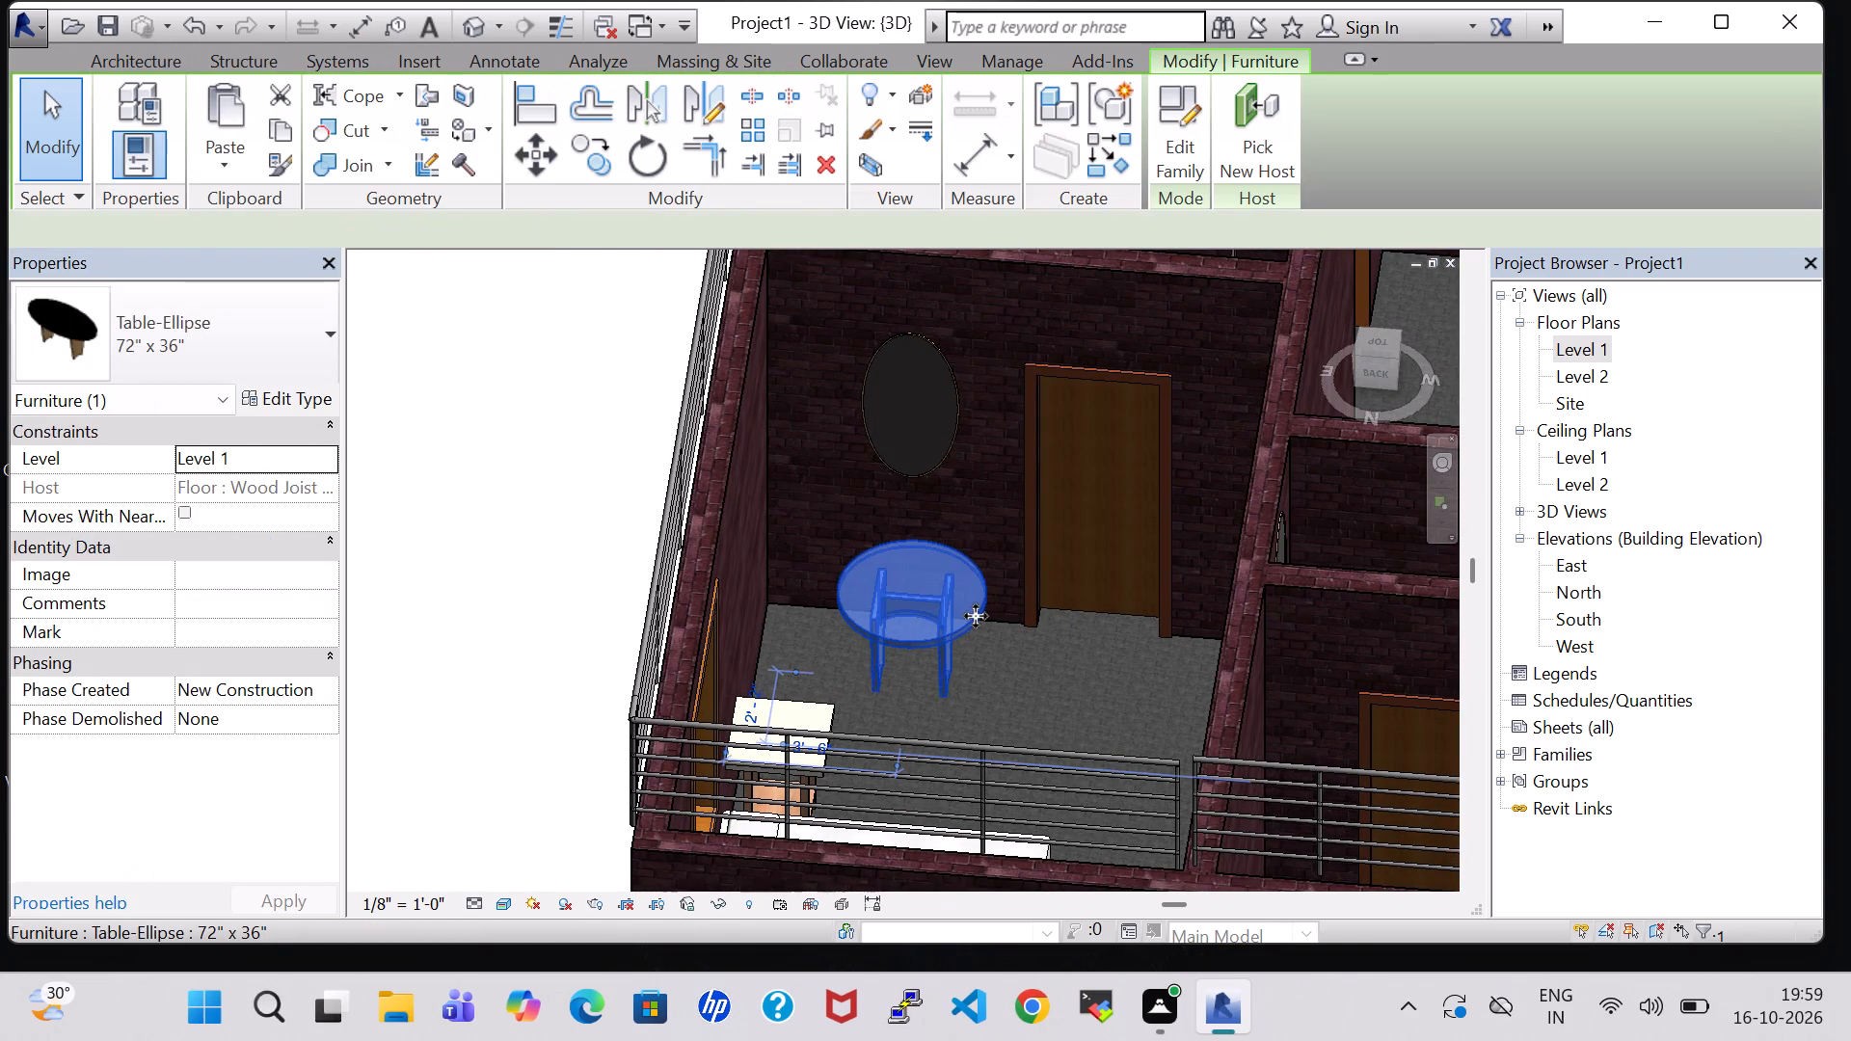
Nudge BED ROOM 1's elliptical table three more increments toward the outer wall.
key(Left)
key(Left)
key(Left)
click(483, 466)
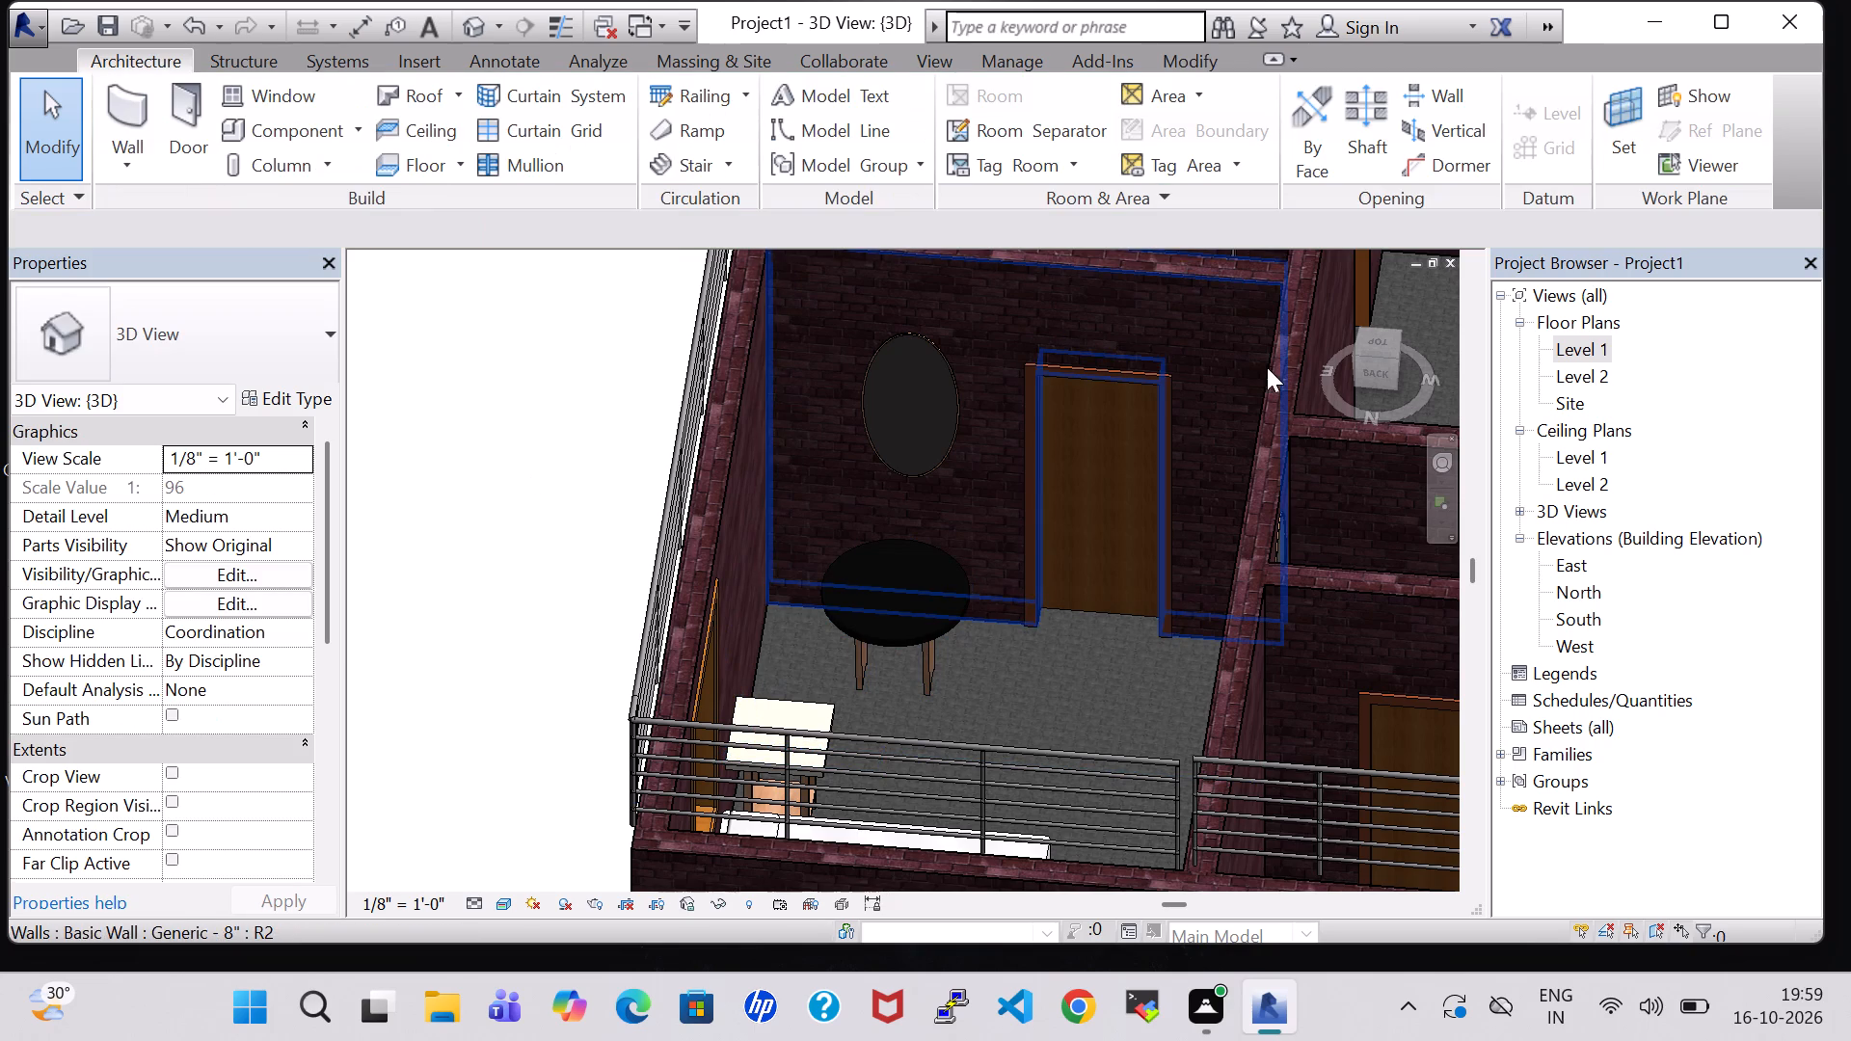
Lower BED ROOM 2's 24" x 48" Mirror-Ellipse, on the wall beside the stairs, to an elevation of 3' 11".
middle_drag(1059, 274, 974, 819)
middle_drag(1071, 435, 1046, 705)
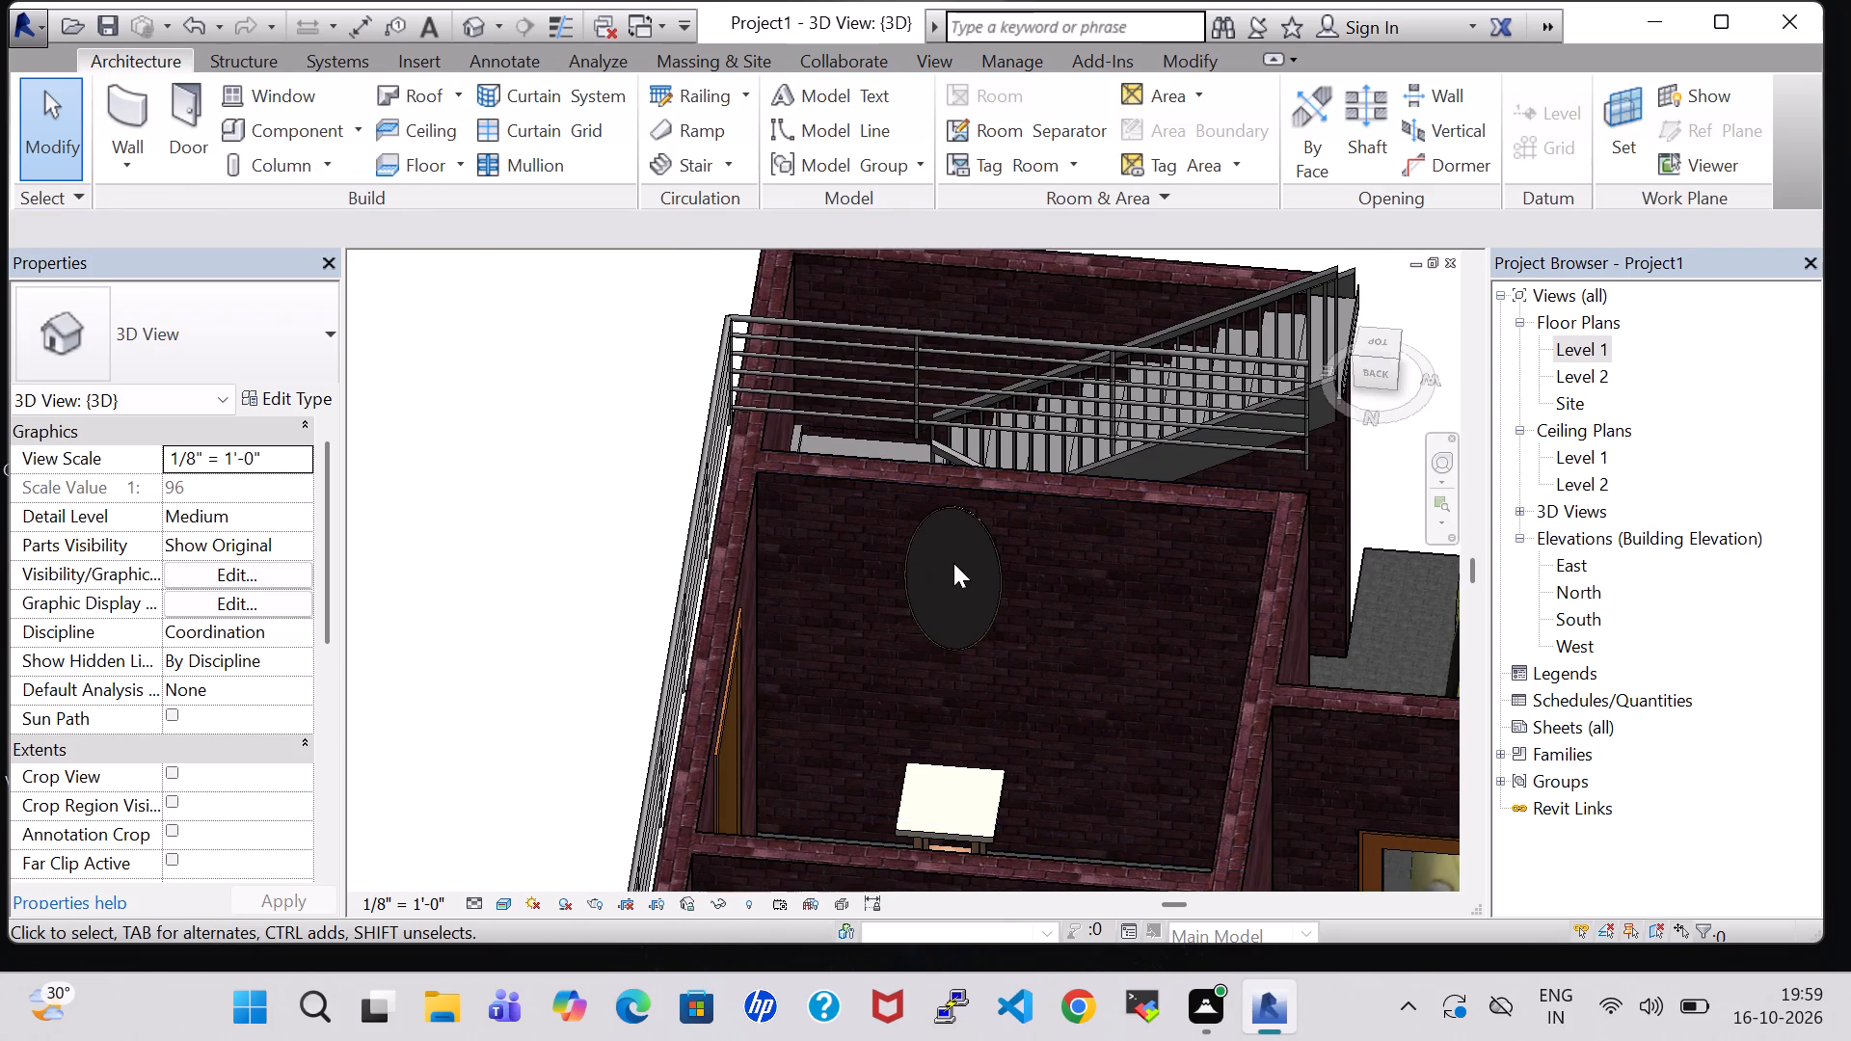
click(989, 557)
key(Down)
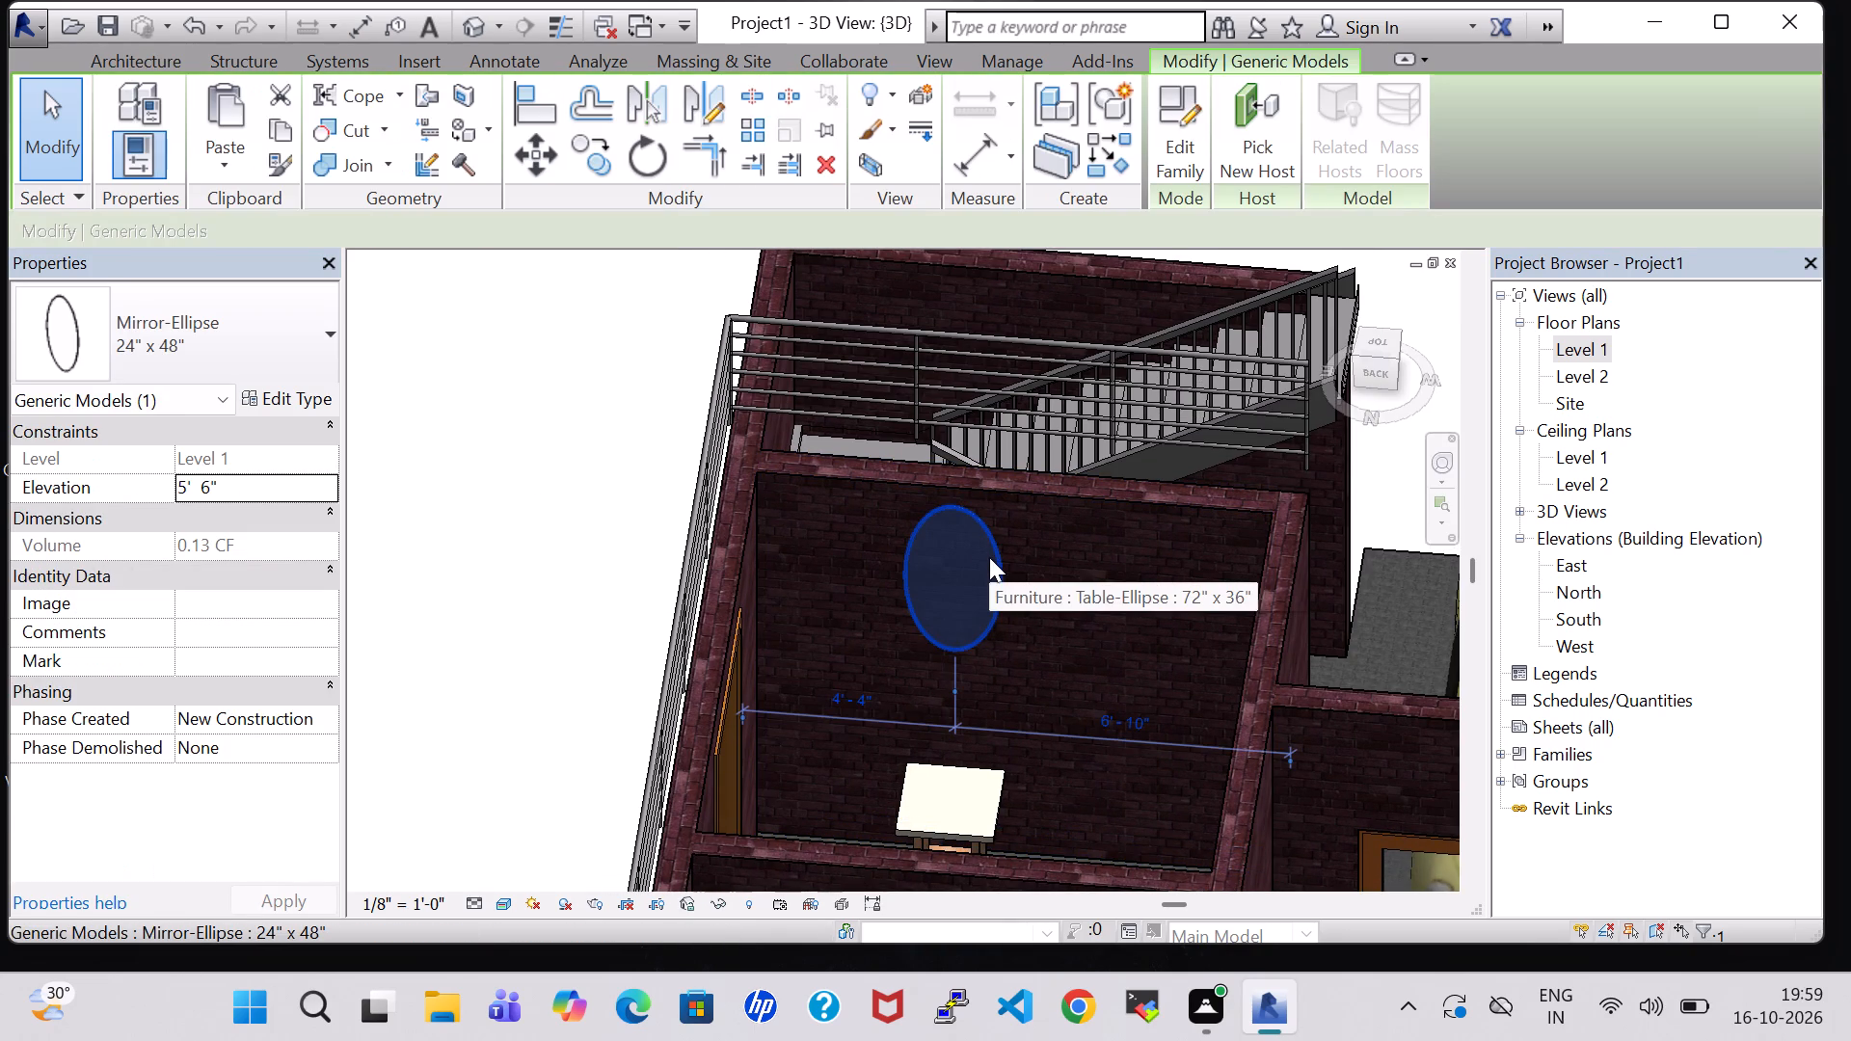
key(Down)
key(Down)
key(Down)
key(Down)
key(Down)
key(Down)
key(Down)
key(Down)
key(Down)
key(Down)
key(Down)
key(Down)
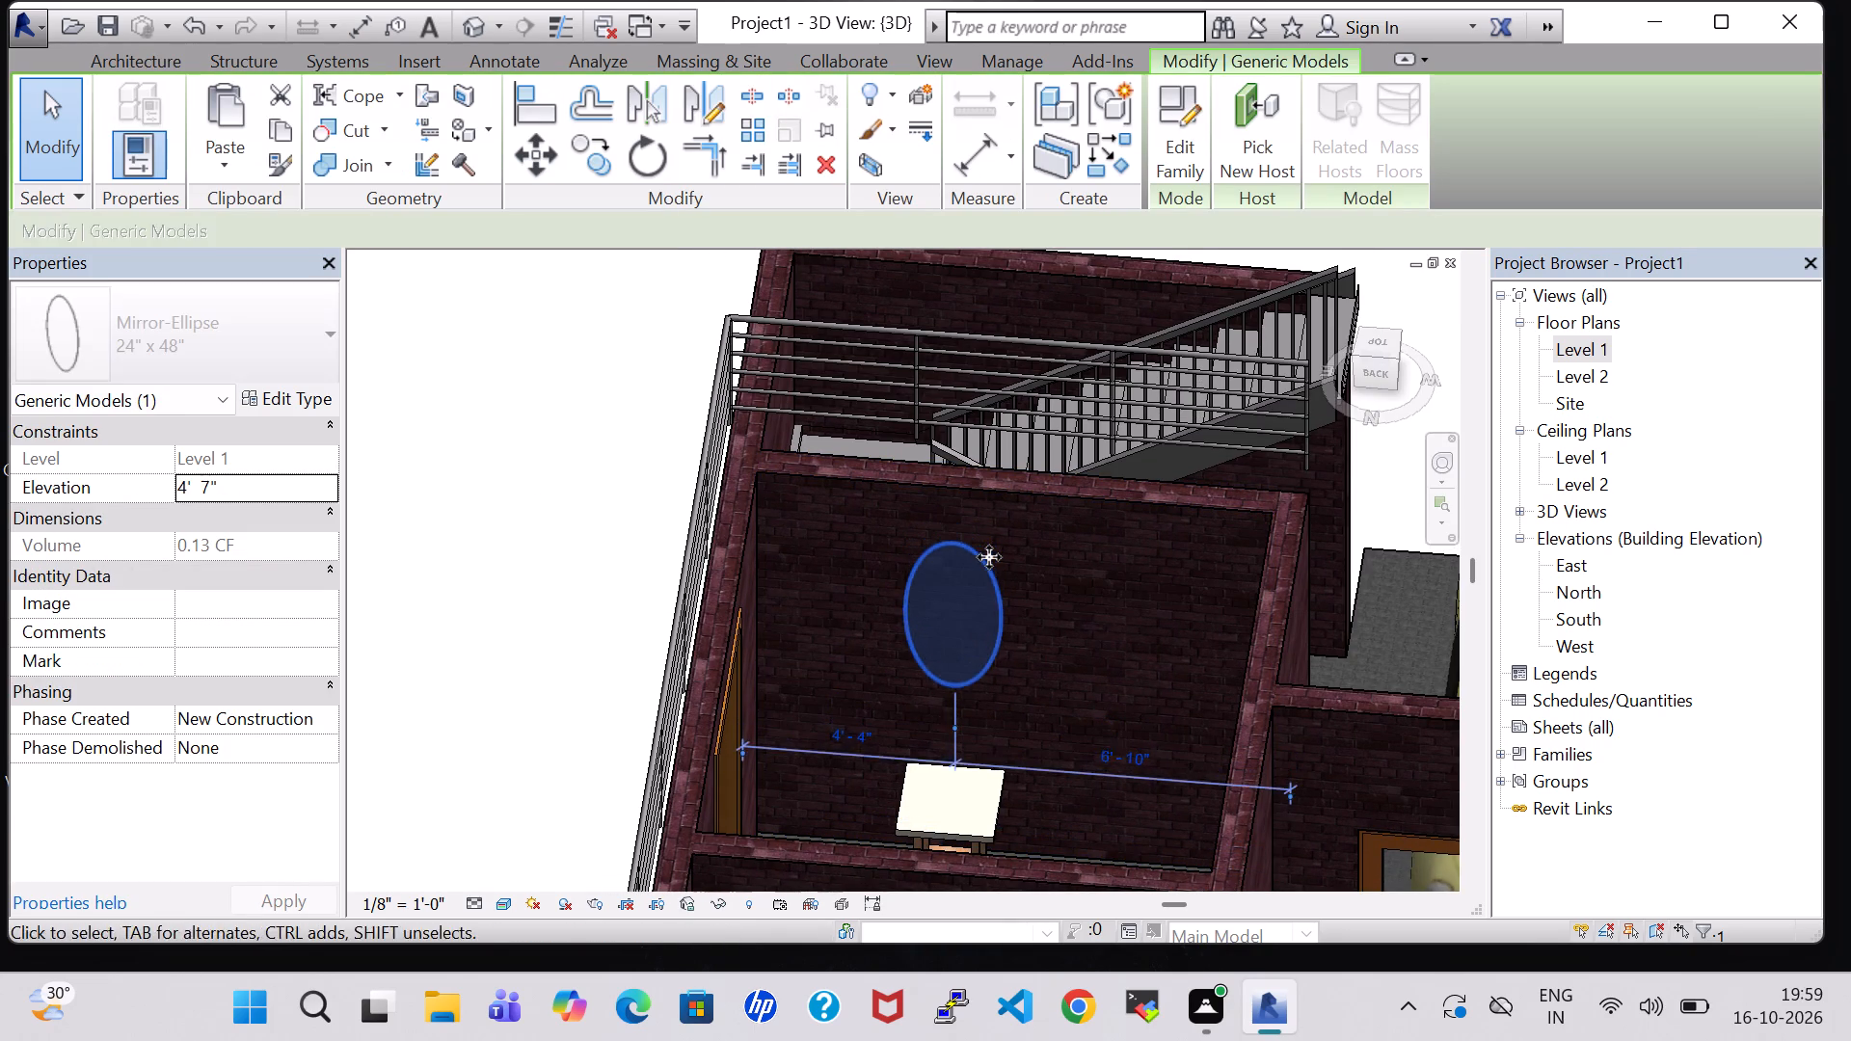
key(Down)
key(Down)
key(Down)
key(Down)
key(Down)
key(Down)
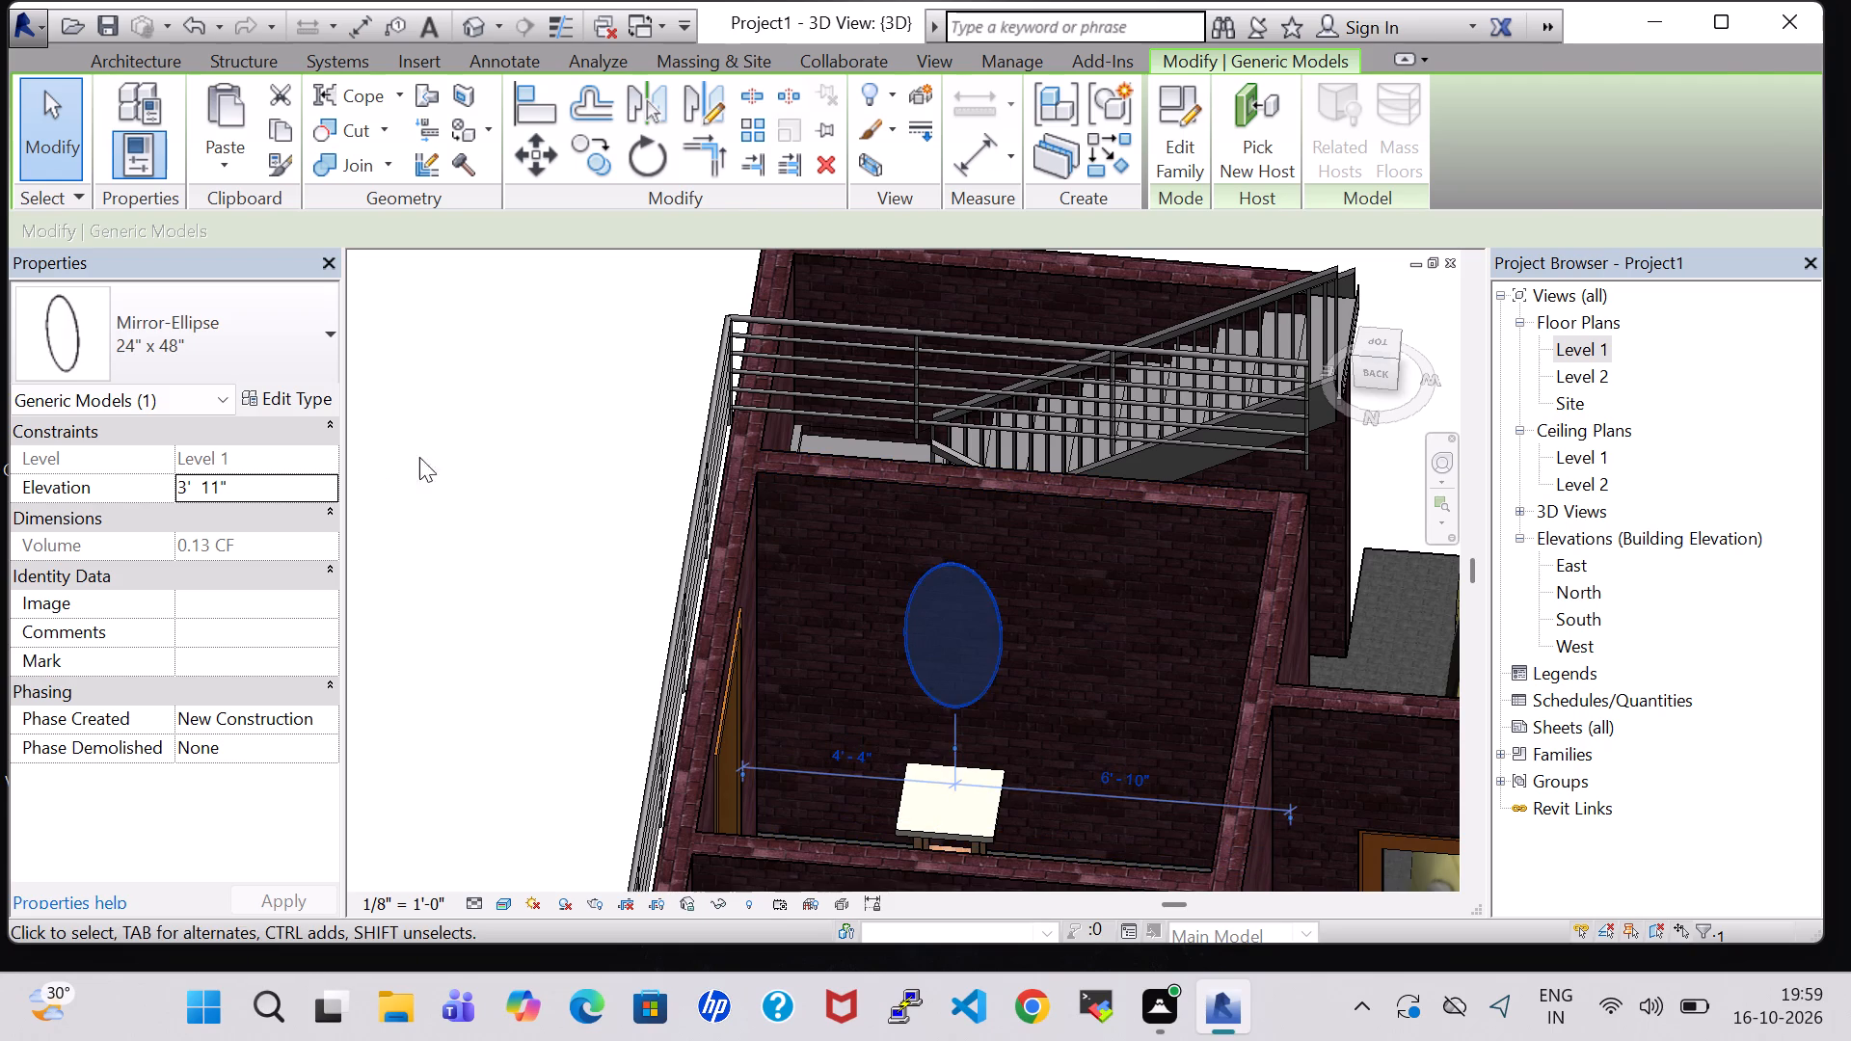
click(457, 467)
Set the Offset of BED ROOM 2's 32" flat-screen TV to 3' 0" above Level 1.
shift+middle_drag(458, 467, 546, 628)
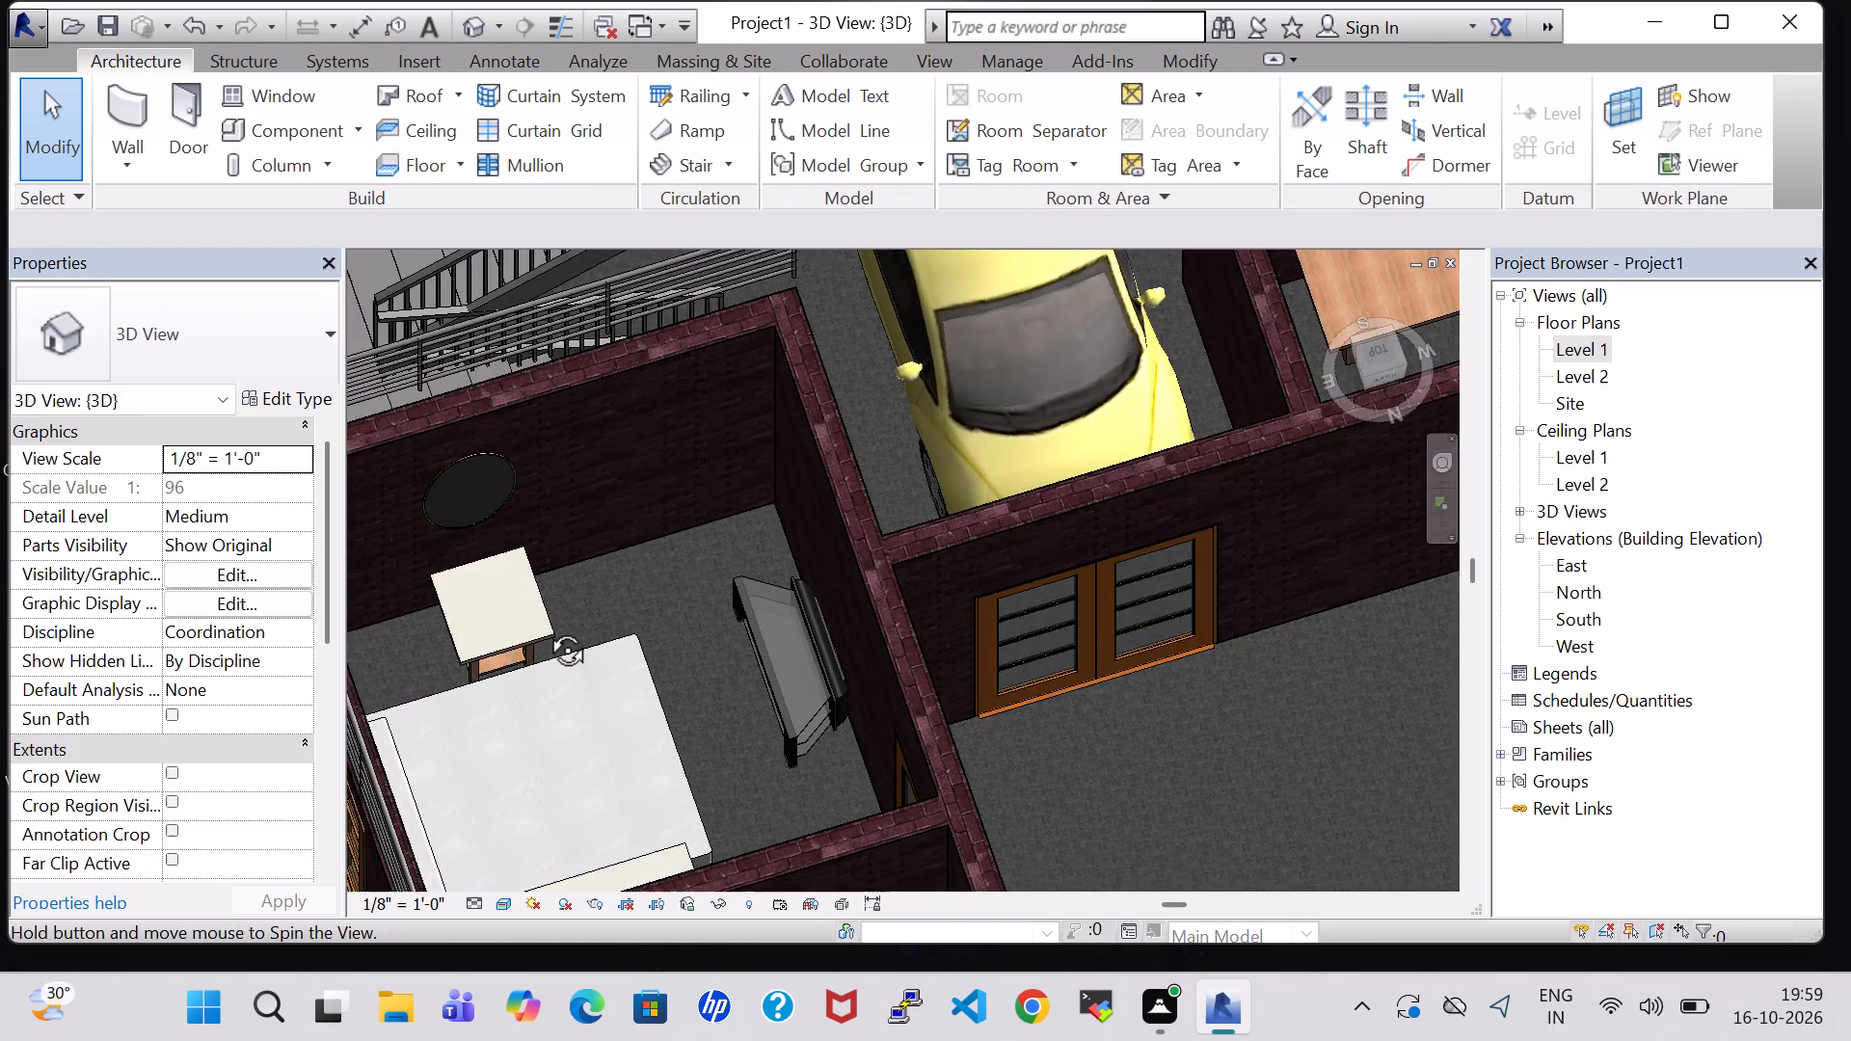
shift+middle_drag(546, 628, 636, 615)
shift+middle_drag(989, 779, 986, 755)
shift+scroll(986, 755, down, 1)
middle_drag(986, 755, 1109, 407)
shift+middle_drag(984, 559, 994, 551)
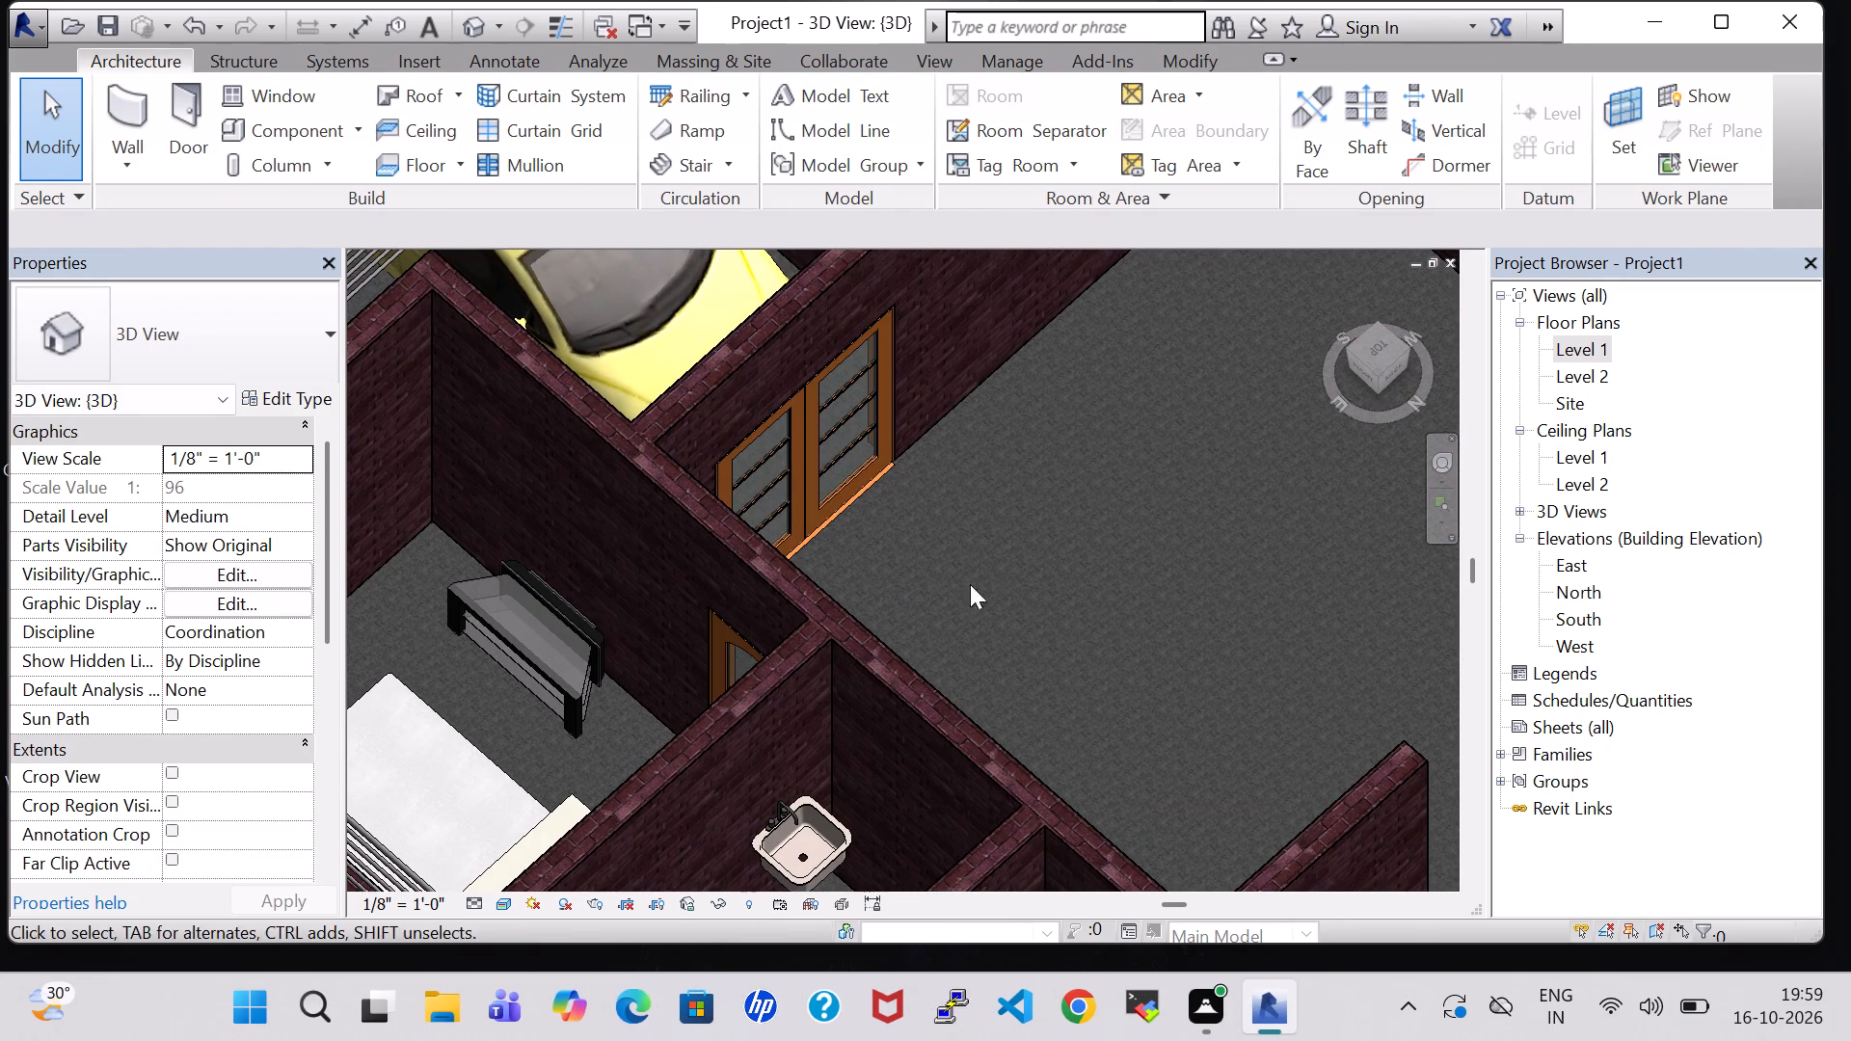
click(577, 629)
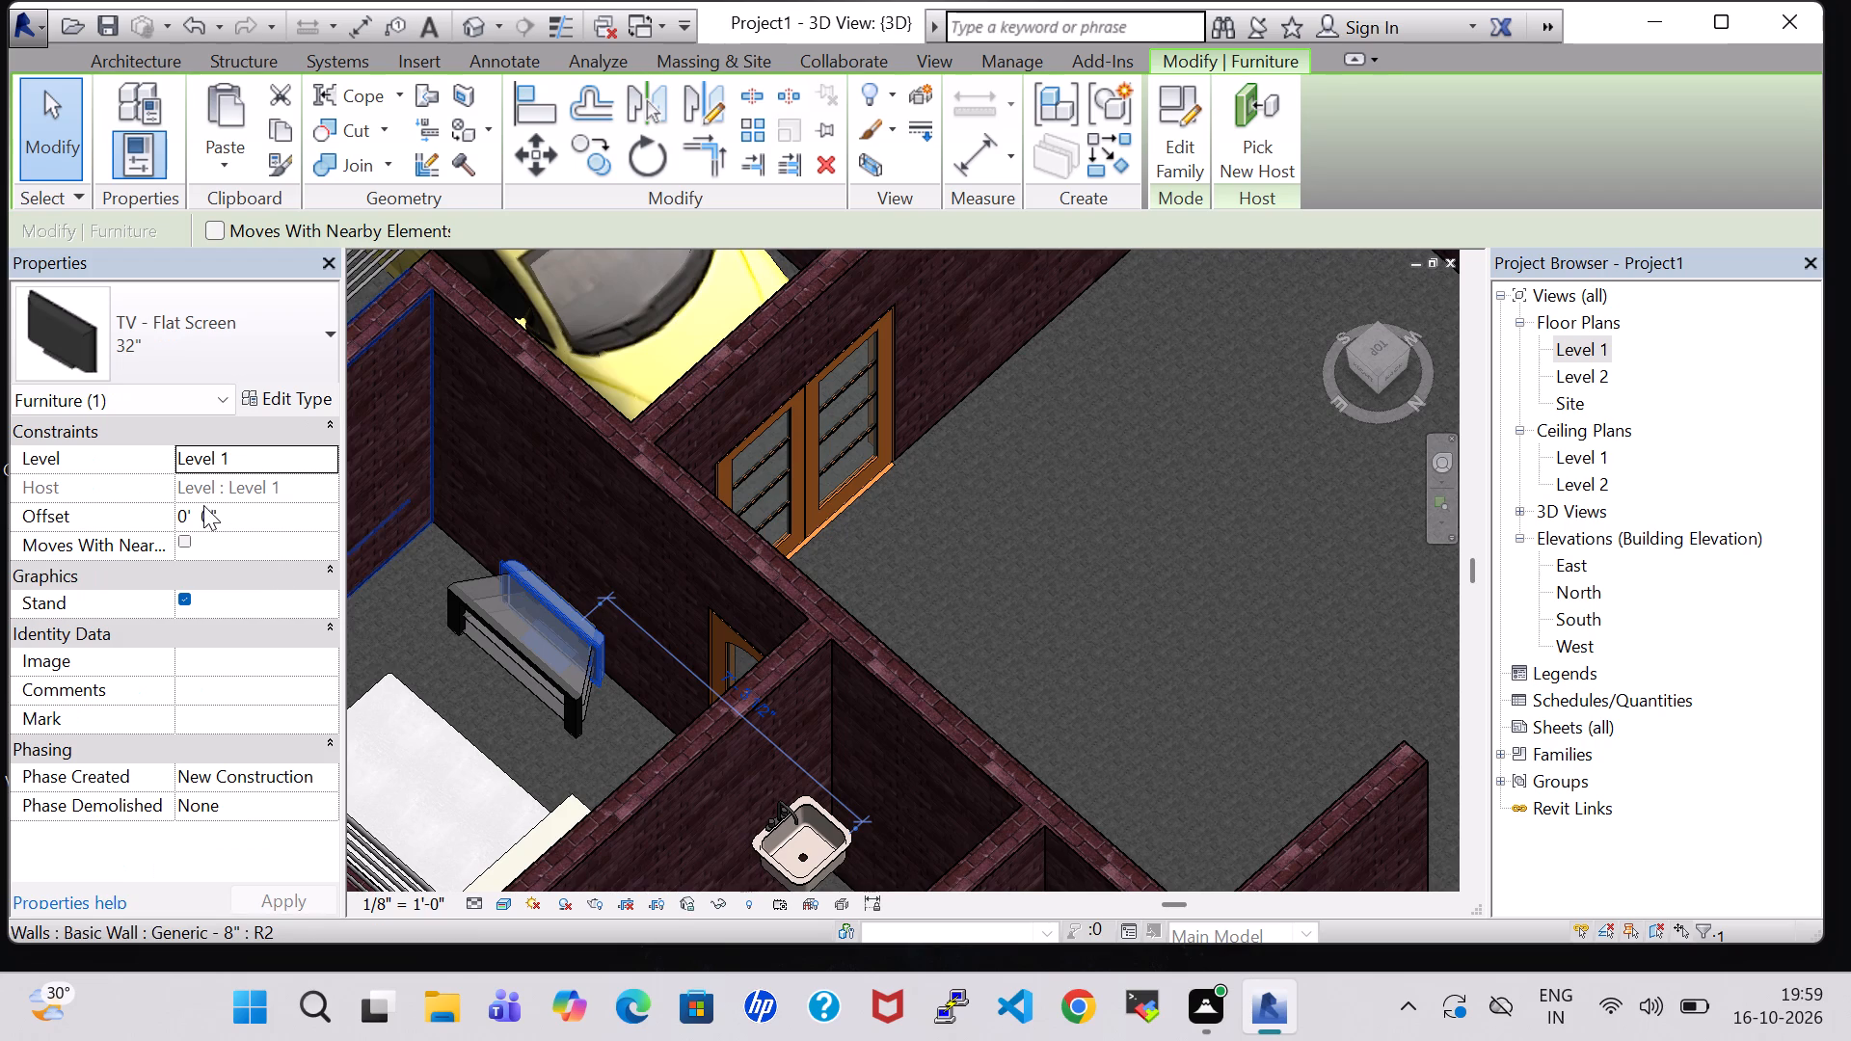
click(187, 520)
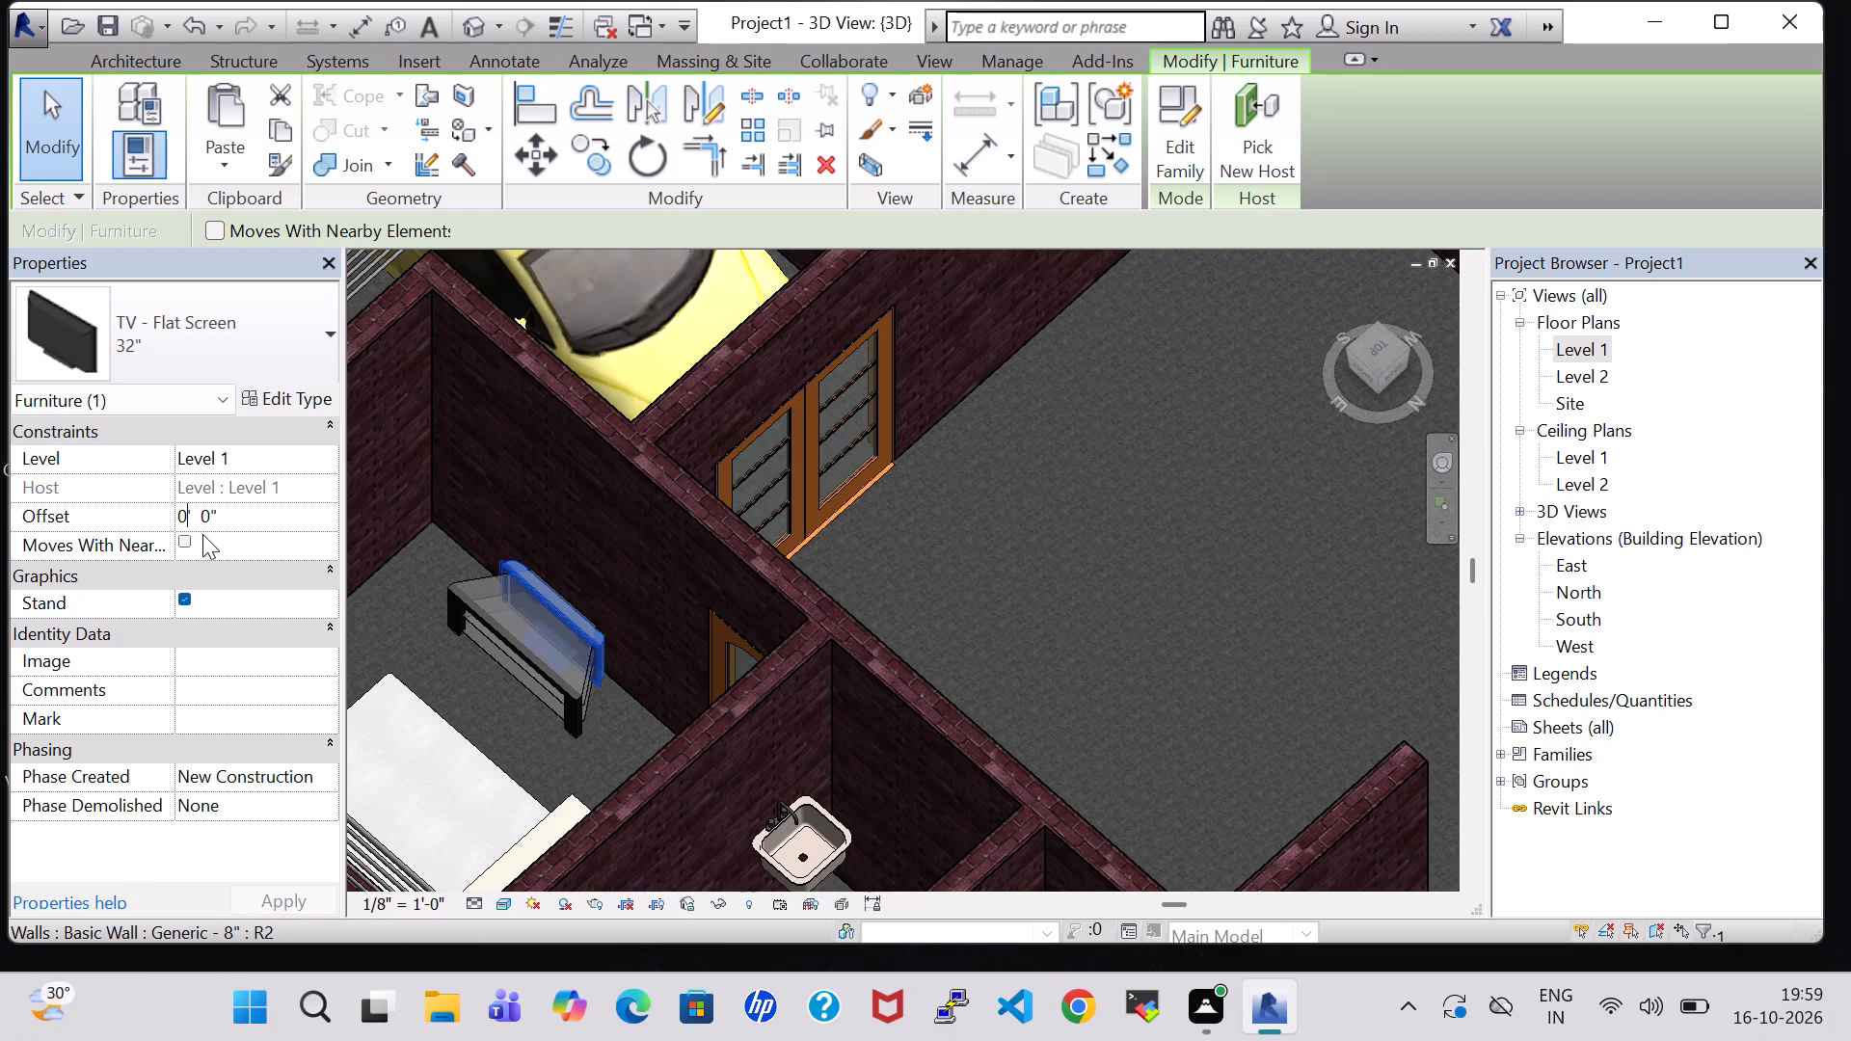
key(BackSpace)
key(3)
key(Return)
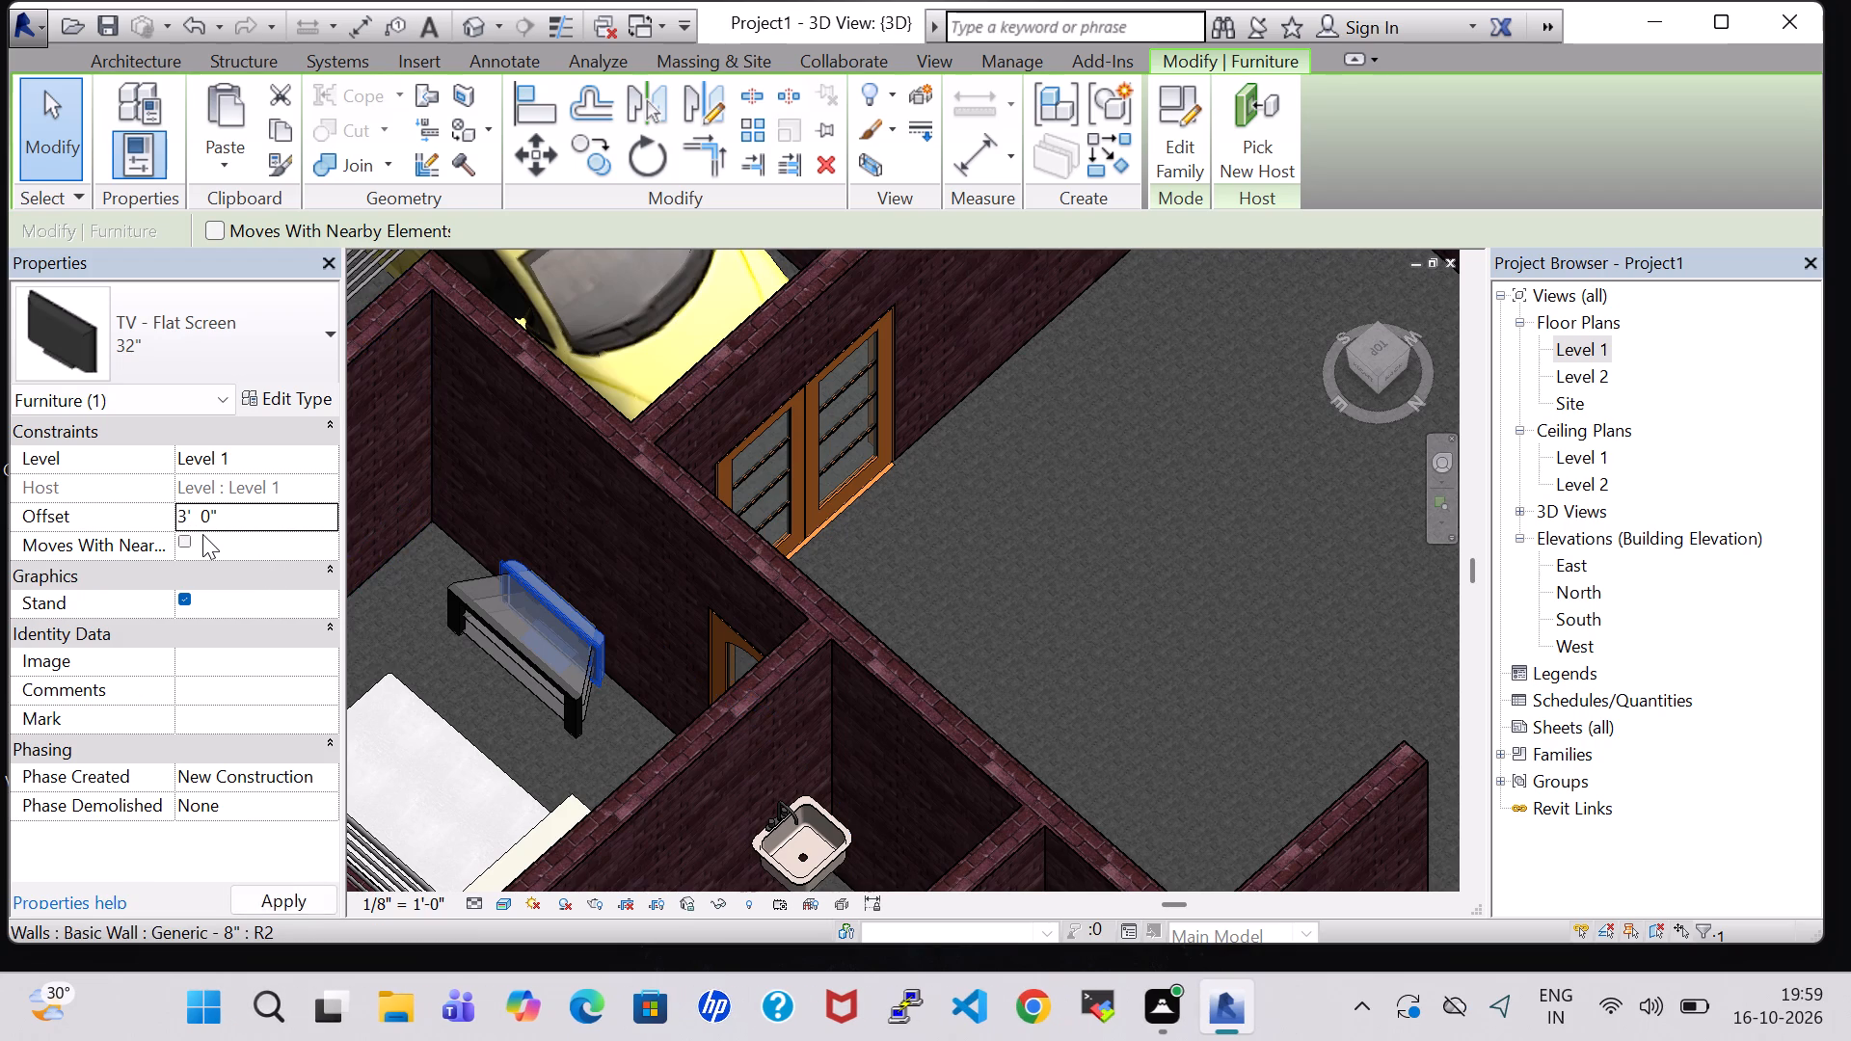
click(1133, 568)
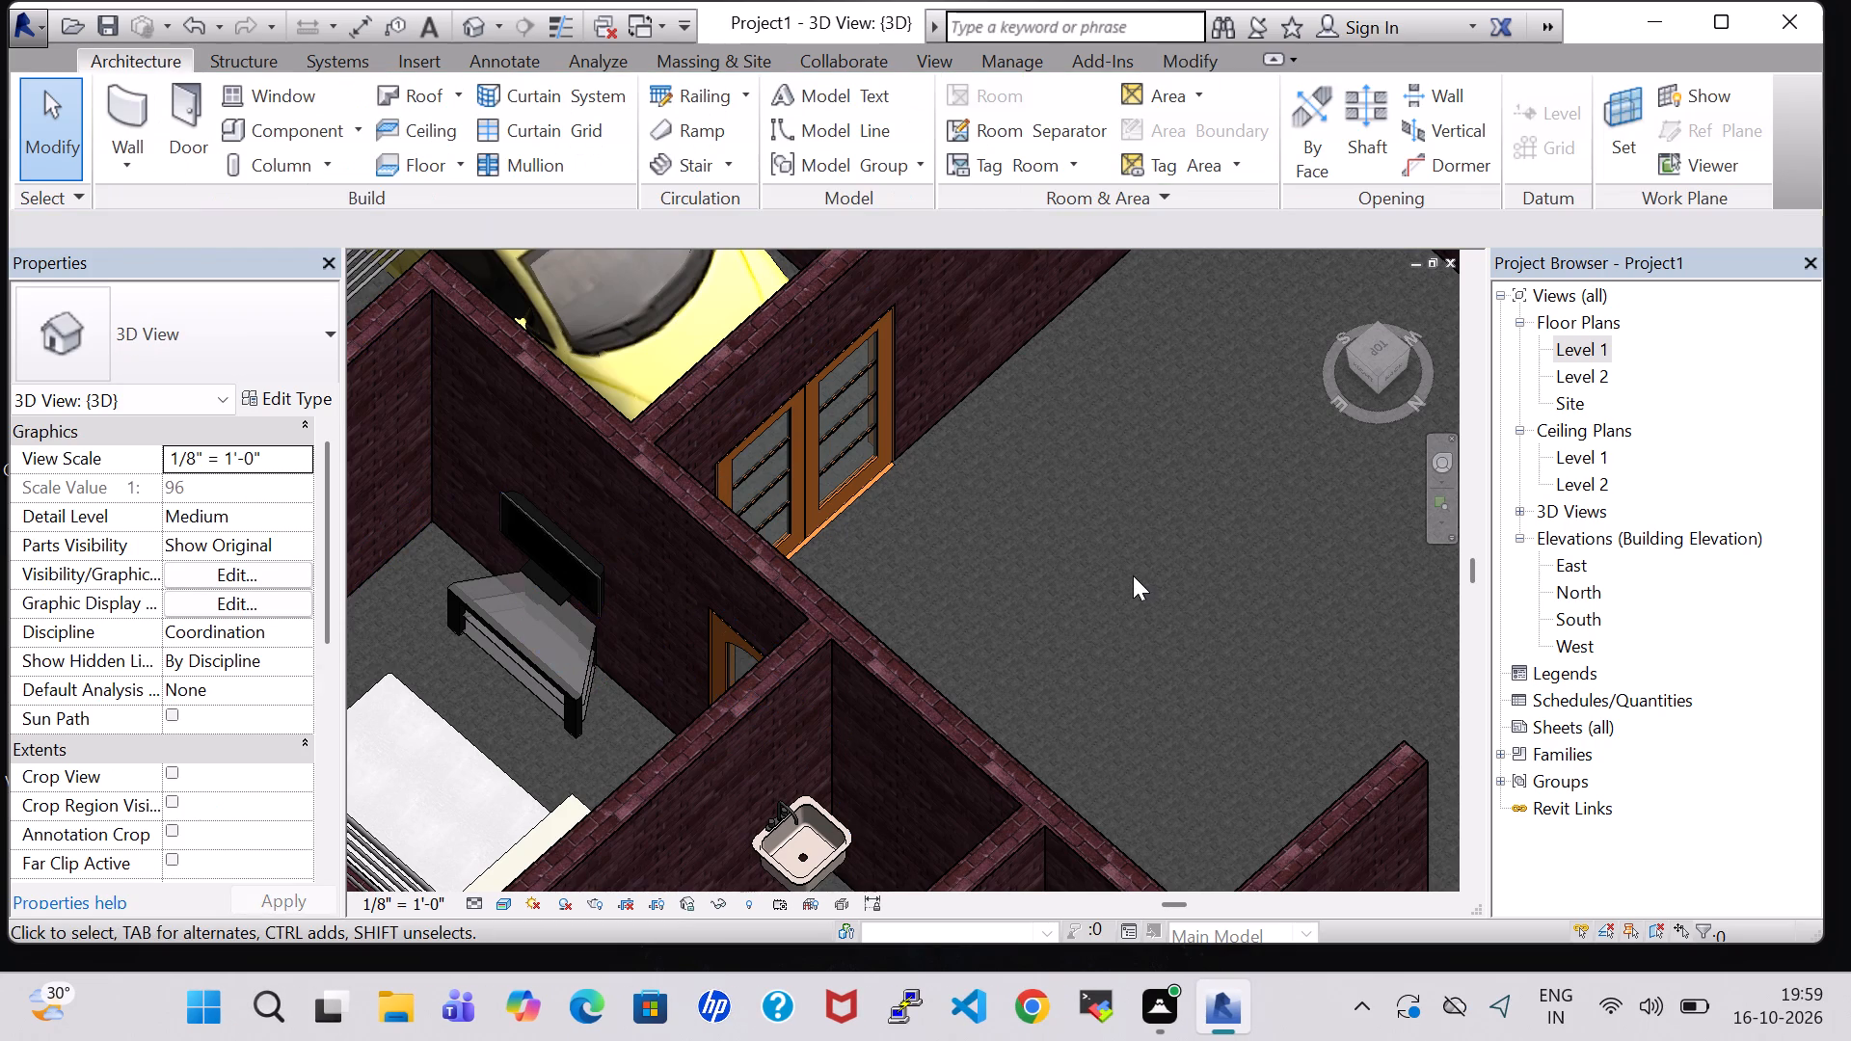
Examine the furnished bedrooms, hall, kitchen and the house's exterior from several angles in 3D.
shift+middle_drag(1133, 575, 1123, 494)
middle_drag(1210, 759, 1023, 193)
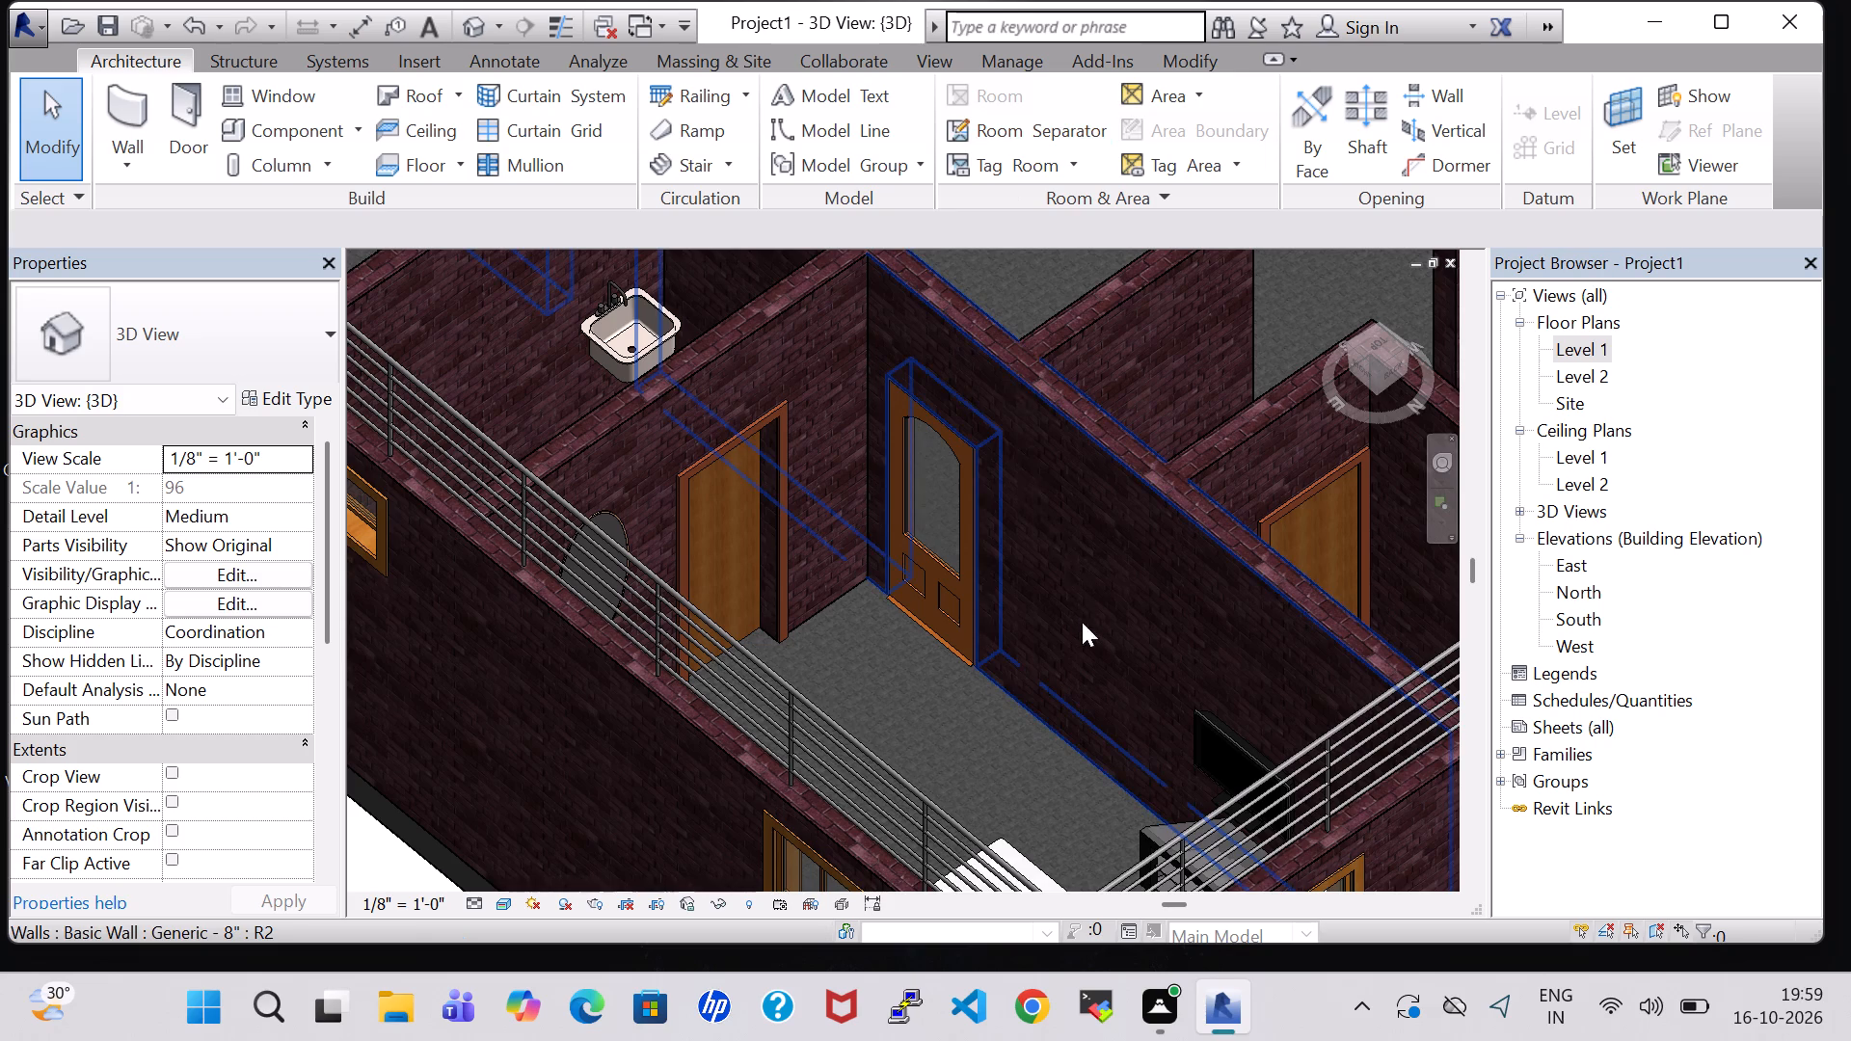
scroll(1052, 523, down, 4)
scroll(944, 572, down, 2)
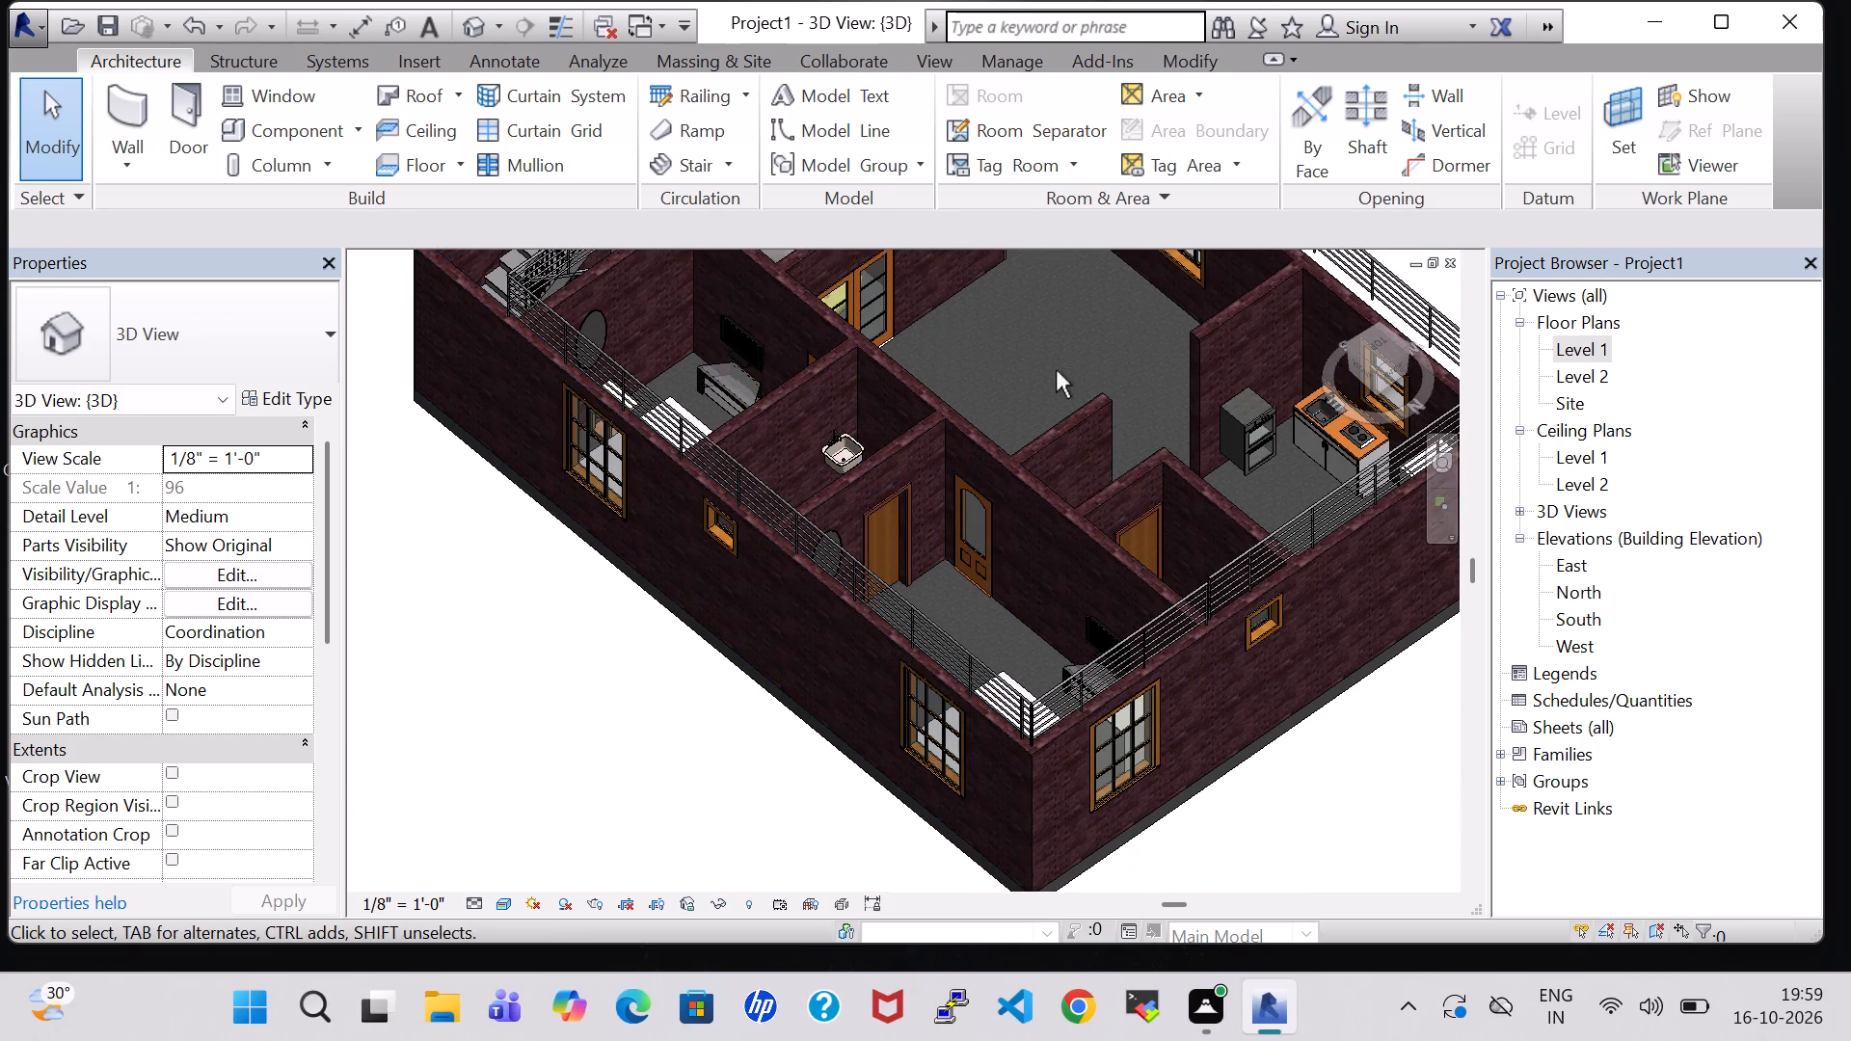
shift+middle_drag(1056, 370, 1026, 493)
shift+middle_drag(1030, 361, 940, 456)
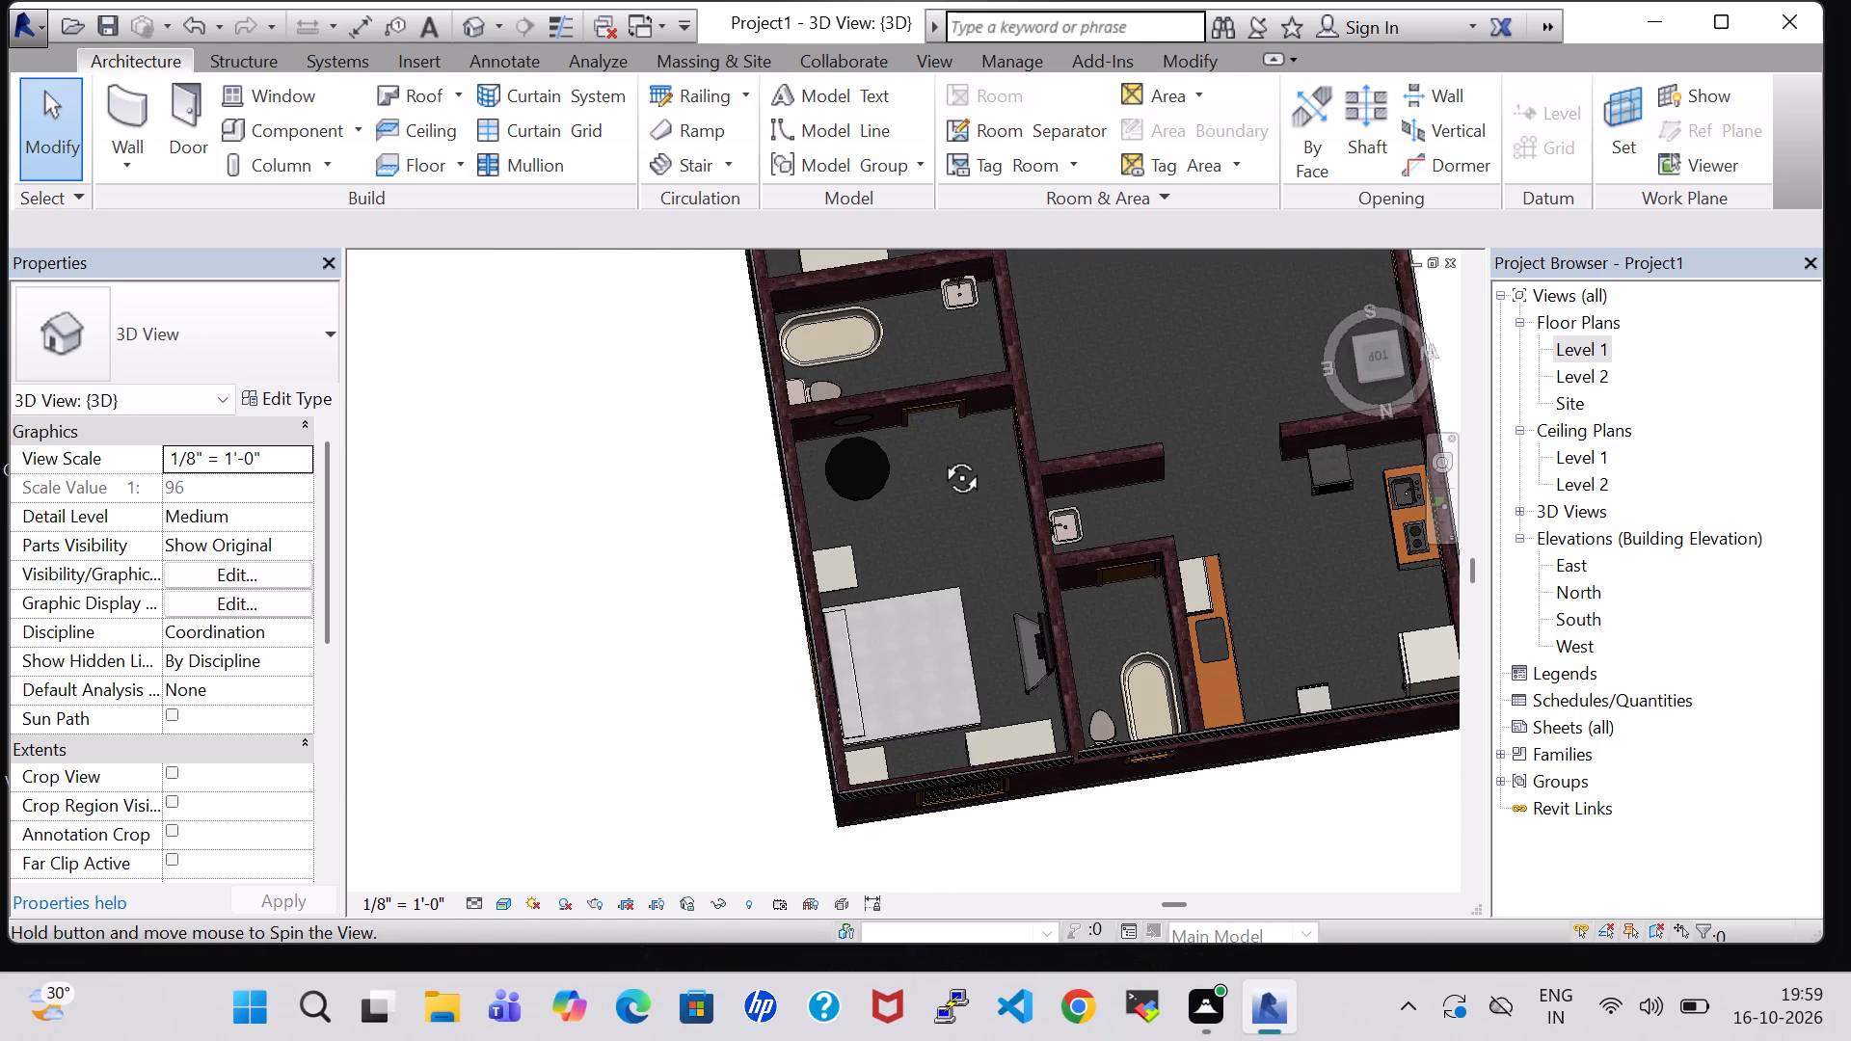
shift+middle_drag(940, 456, 947, 264)
shift+middle_drag(1124, 333, 980, 298)
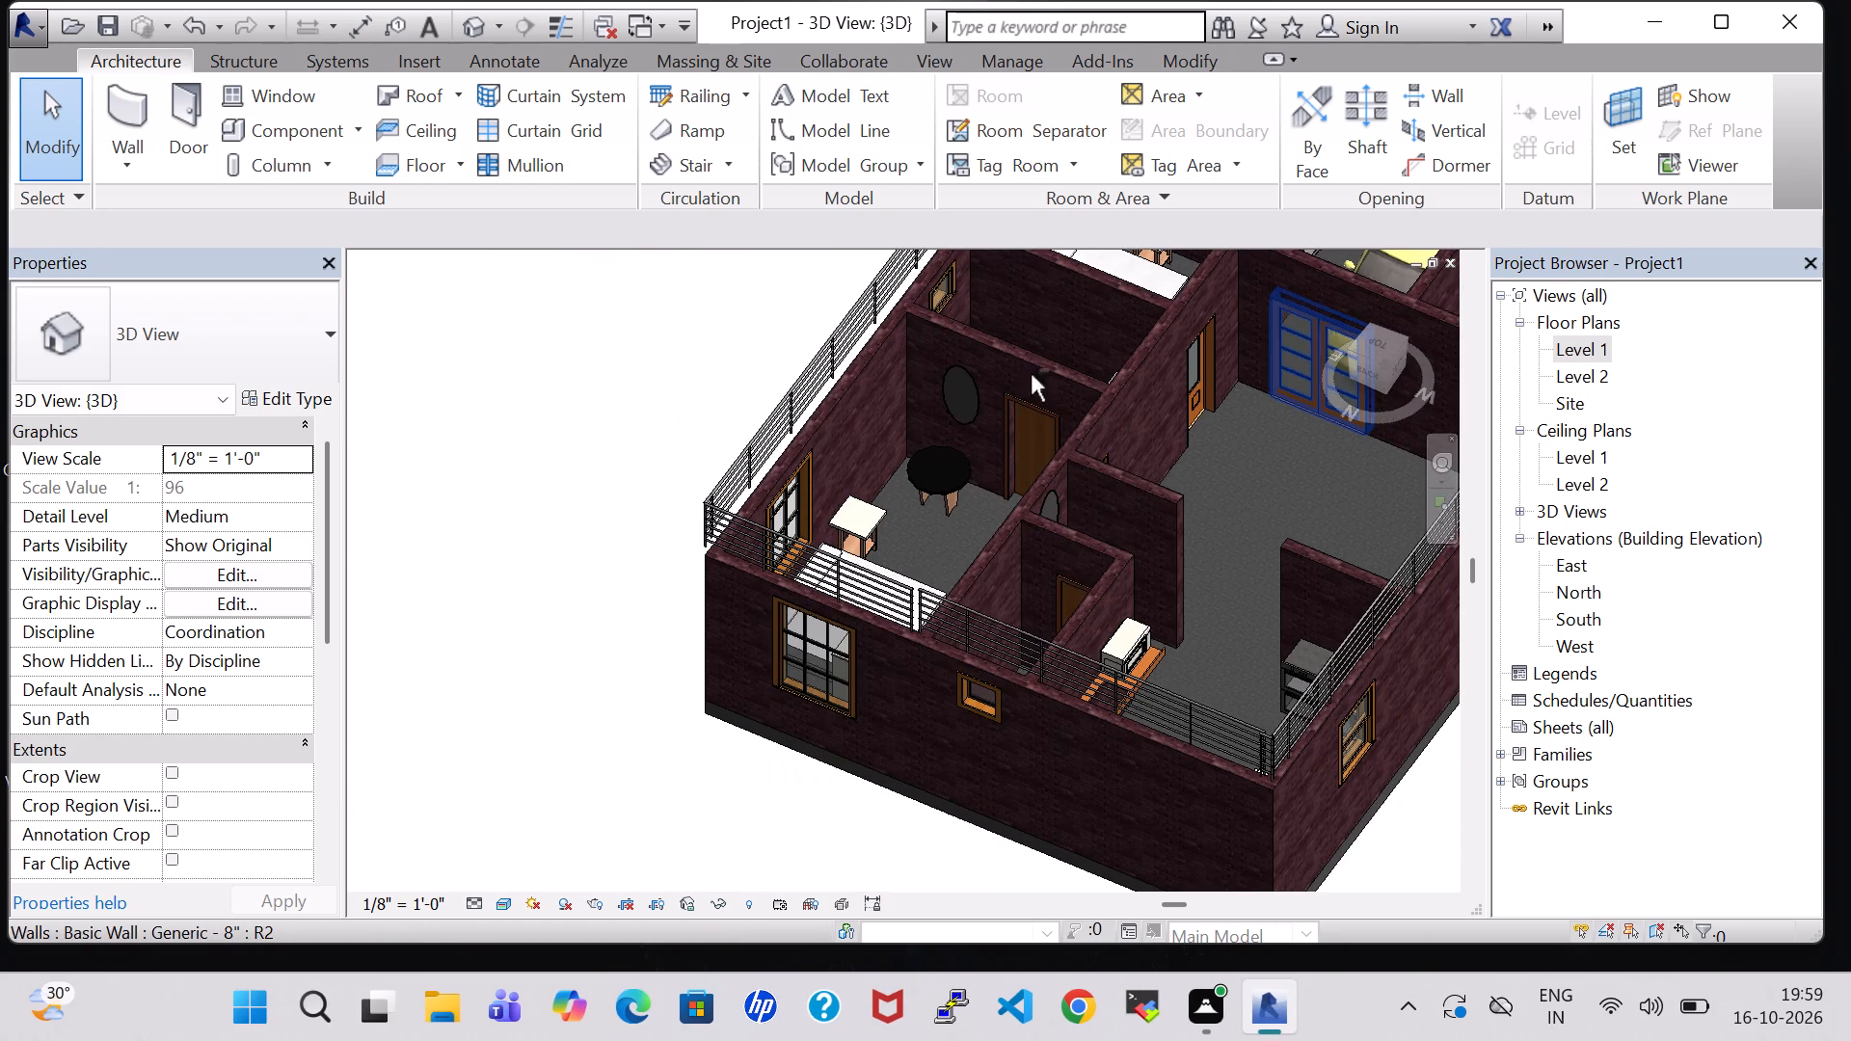
shift+middle_drag(1247, 486, 1283, 708)
middle_drag(1260, 440, 802, 810)
shift+middle_drag(795, 745, 846, 751)
middle_drag(840, 690, 838, 598)
shift+middle_drag(743, 682, 1042, 627)
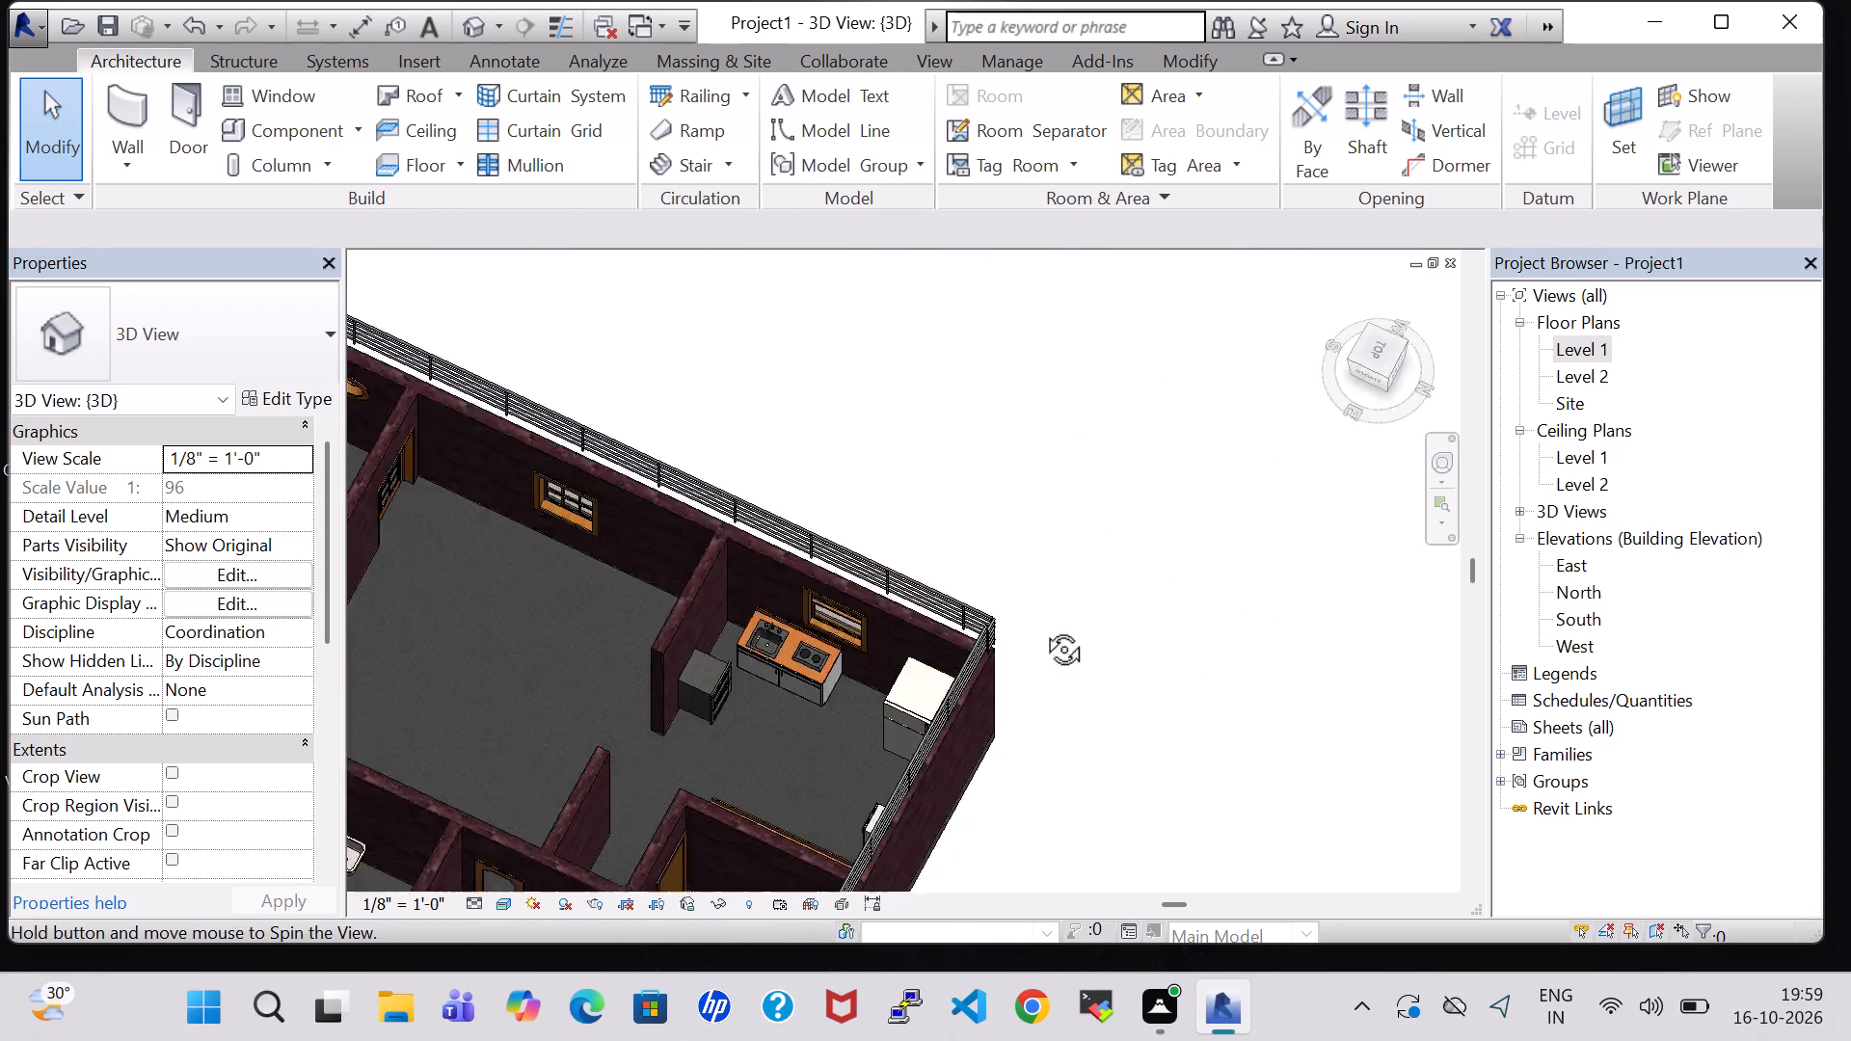
shift+middle_drag(1042, 627, 1063, 521)
middle_drag(986, 798, 1012, 552)
shift+middle_drag(979, 584, 1122, 395)
middle_drag(963, 574, 969, 577)
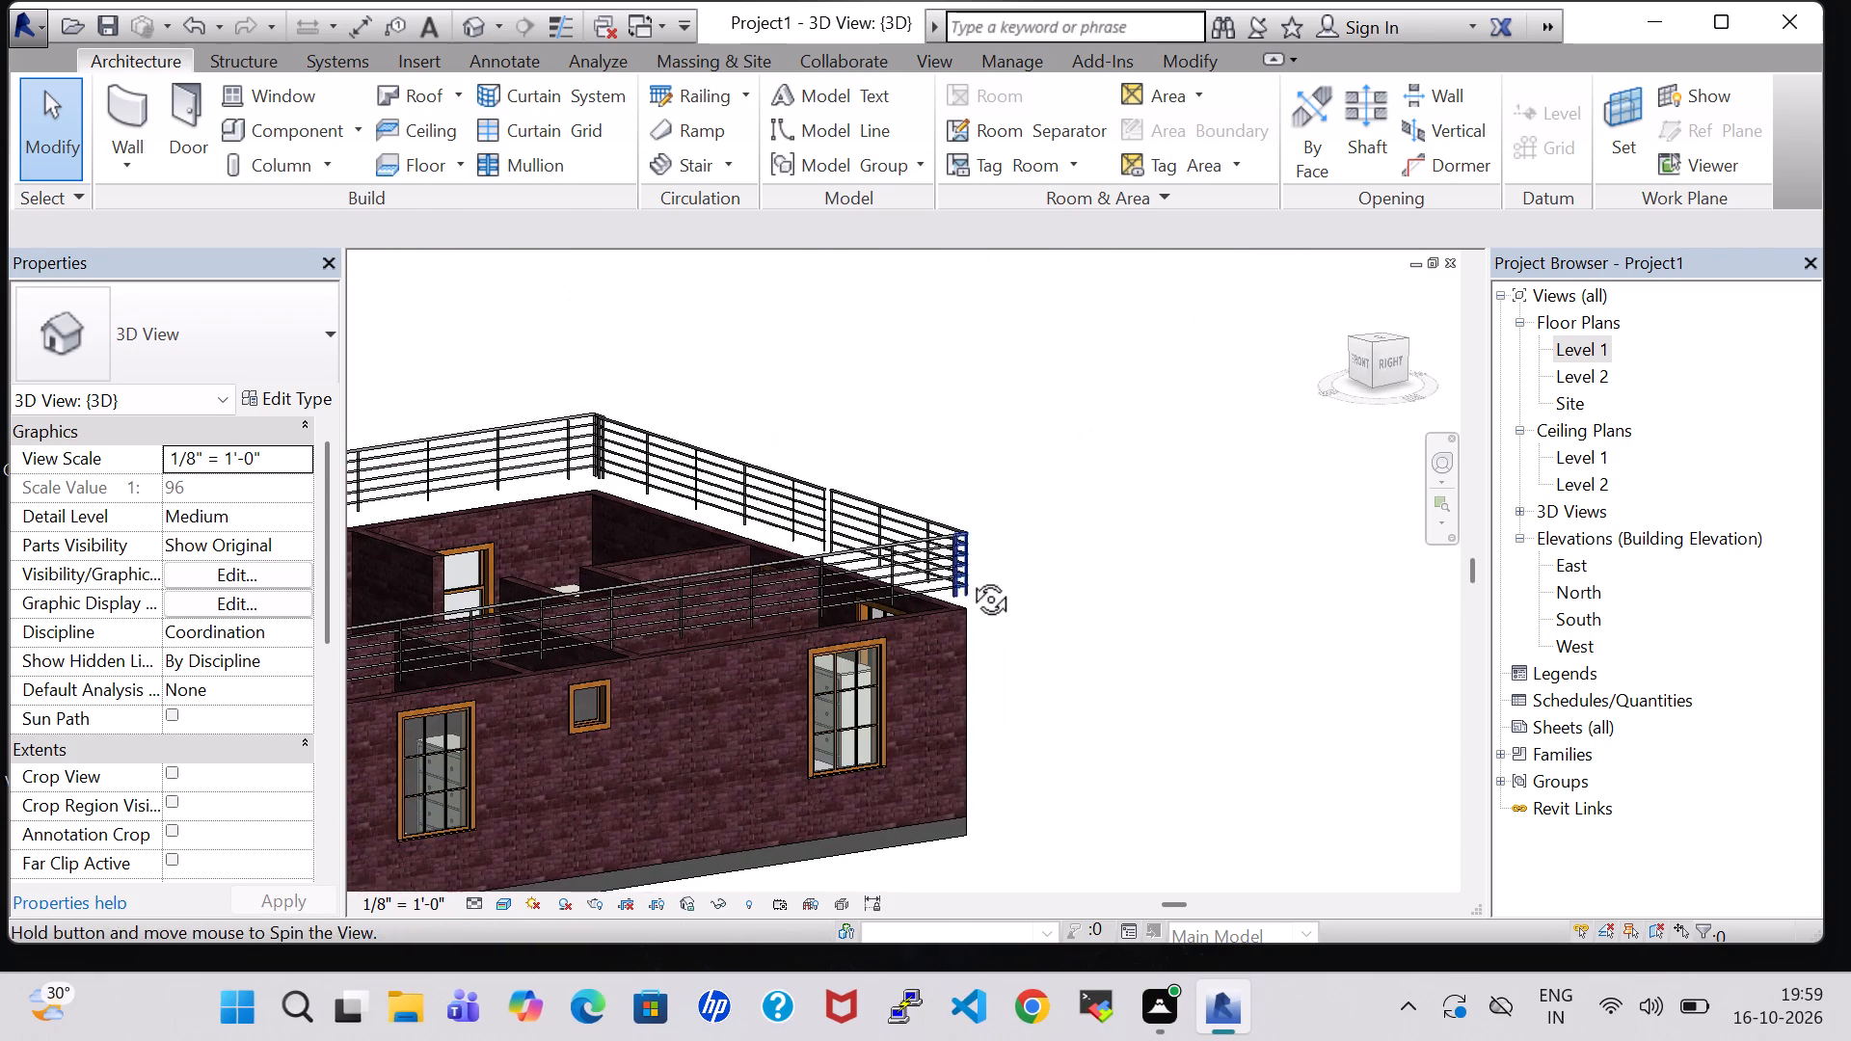
middle_drag(969, 577, 1165, 606)
middle_drag(998, 594, 1007, 590)
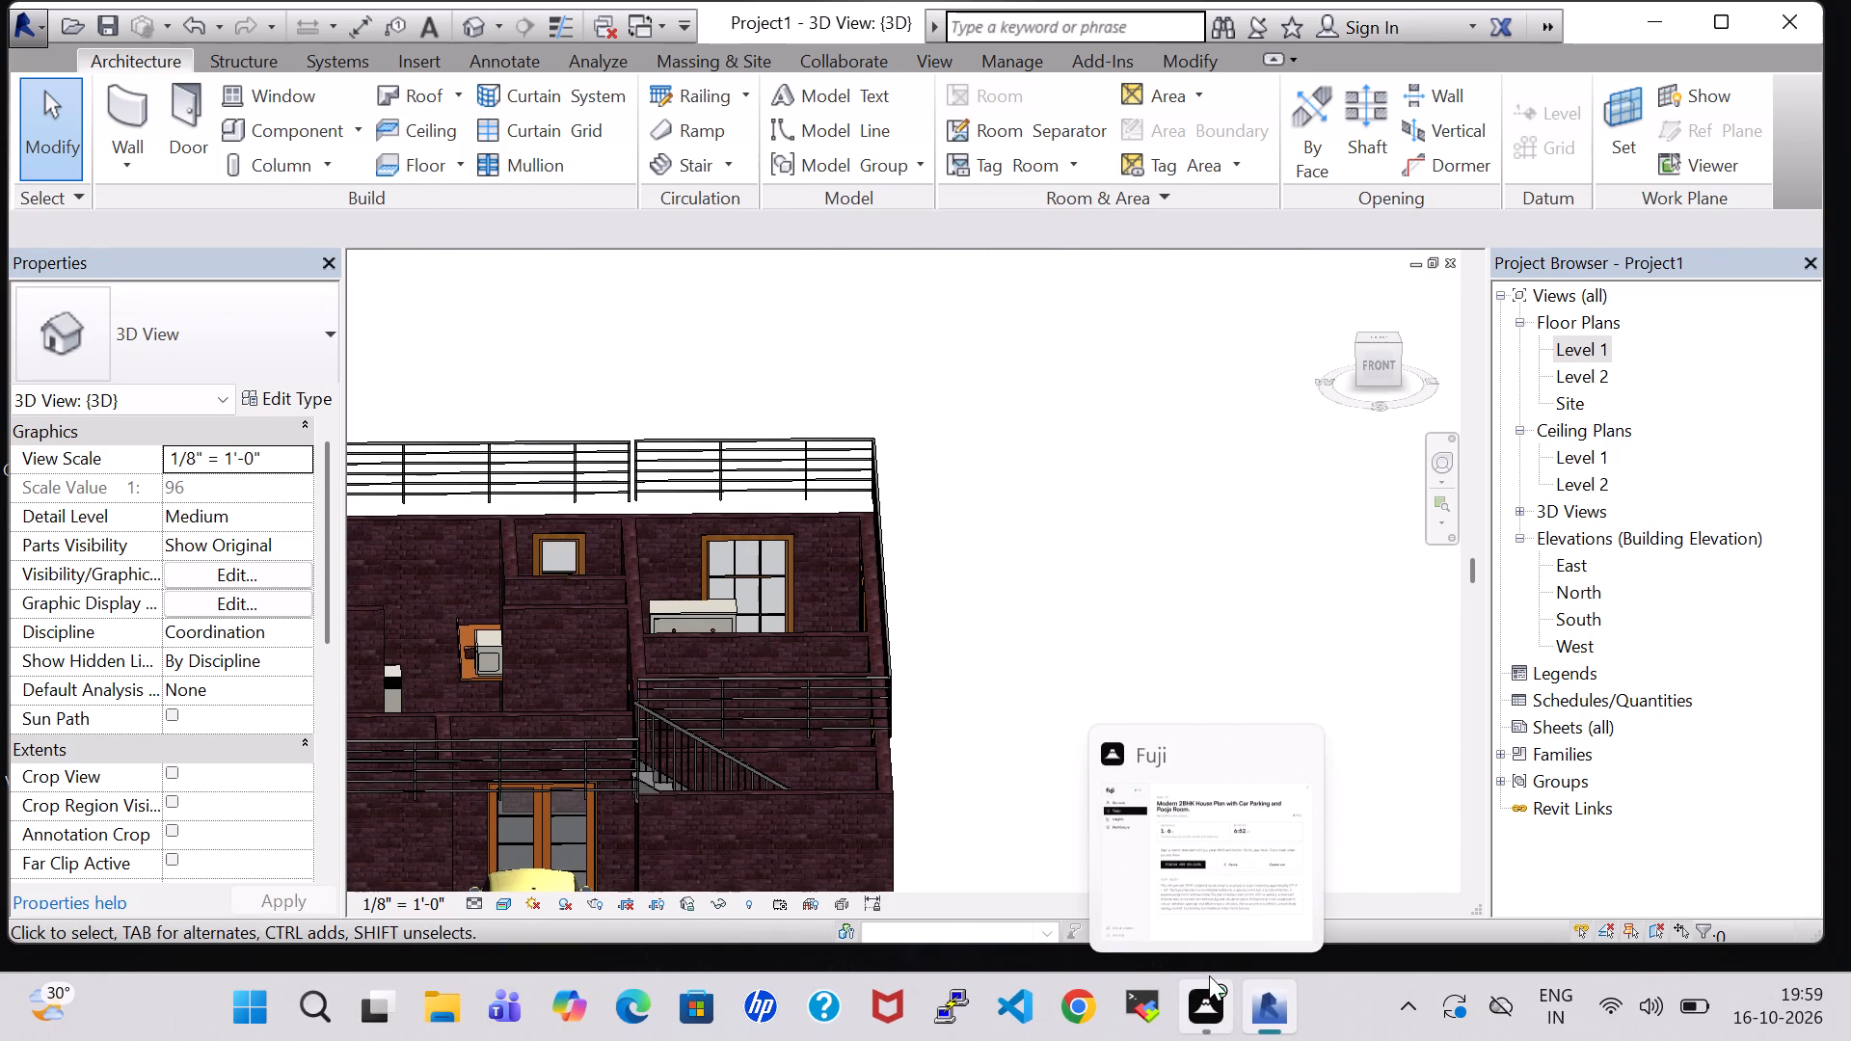
click(1081, 530)
scroll(1059, 527, down, 4)
middle_drag(1034, 530, 1070, 520)
scroll(1086, 520, up, 1)
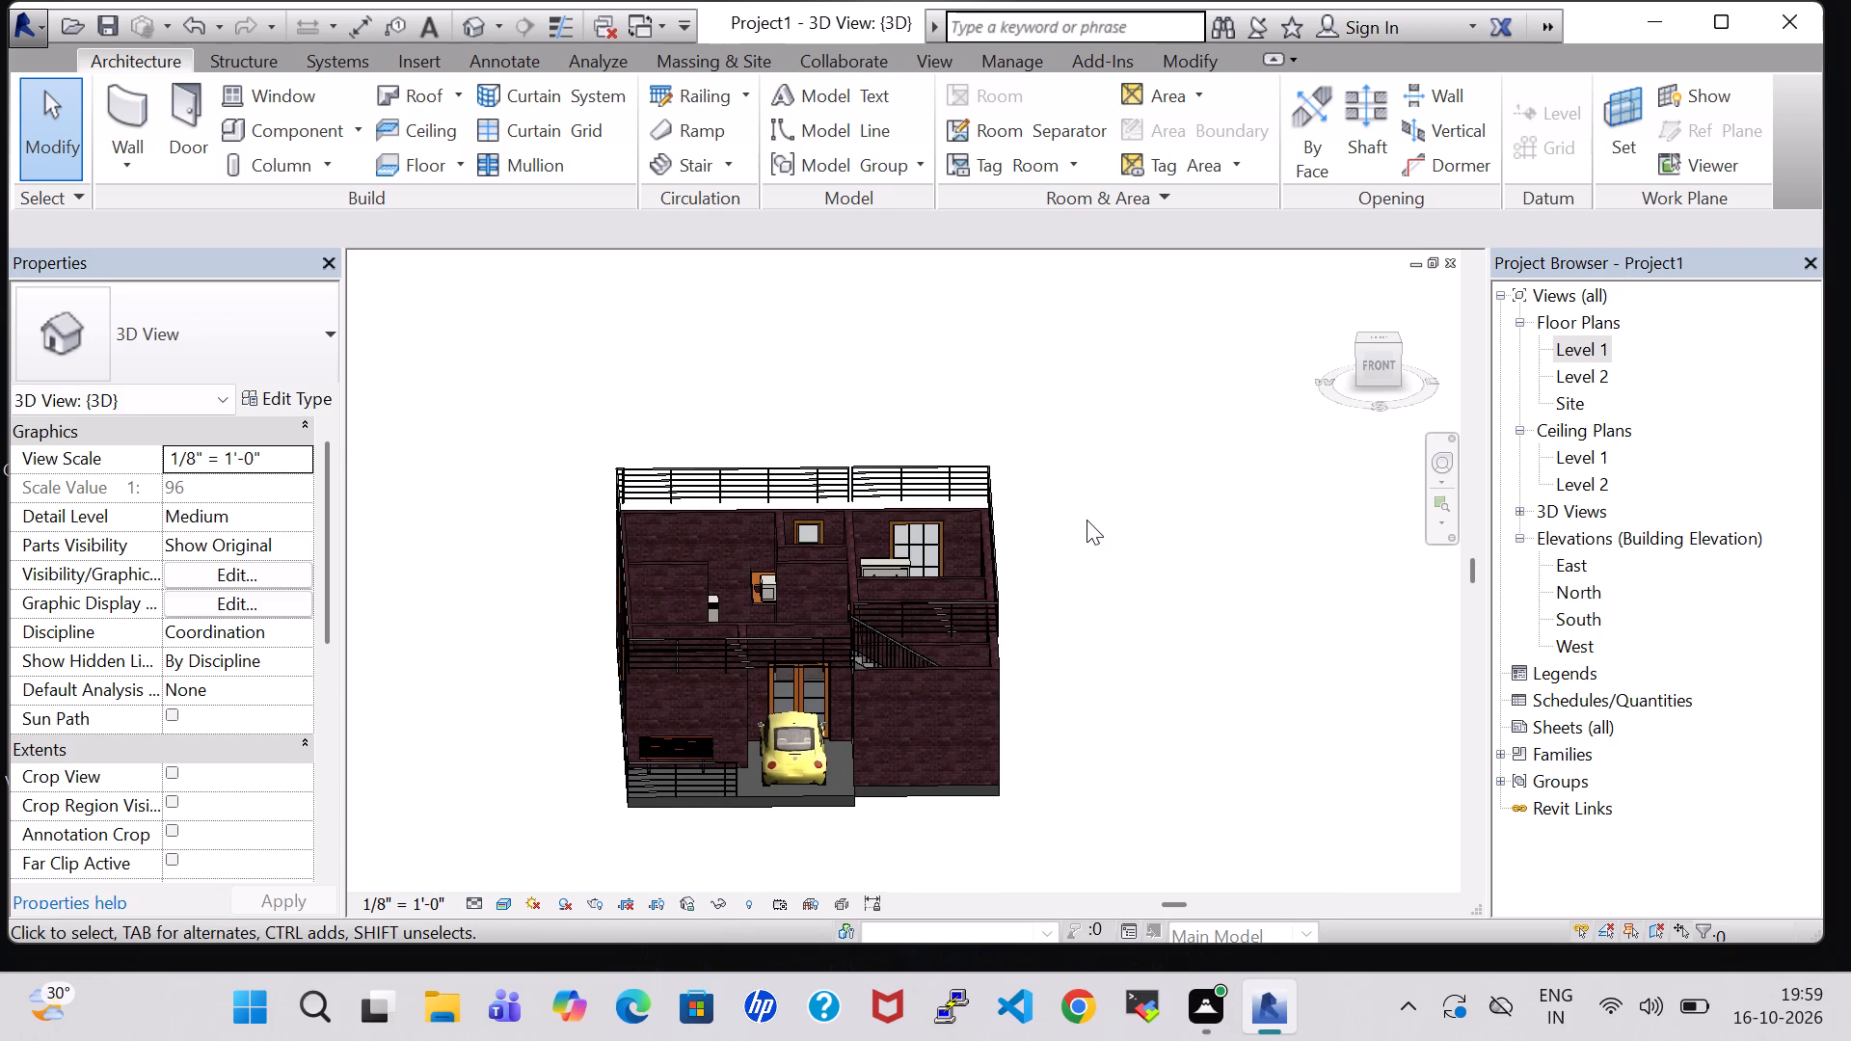
scroll(1086, 520, up, 3)
middle_drag(1047, 563, 1251, 519)
scroll(1213, 580, up, 1)
middle_drag(1213, 580, 1254, 519)
middle_drag(1263, 519, 1272, 519)
scroll(1272, 520, down, 1)
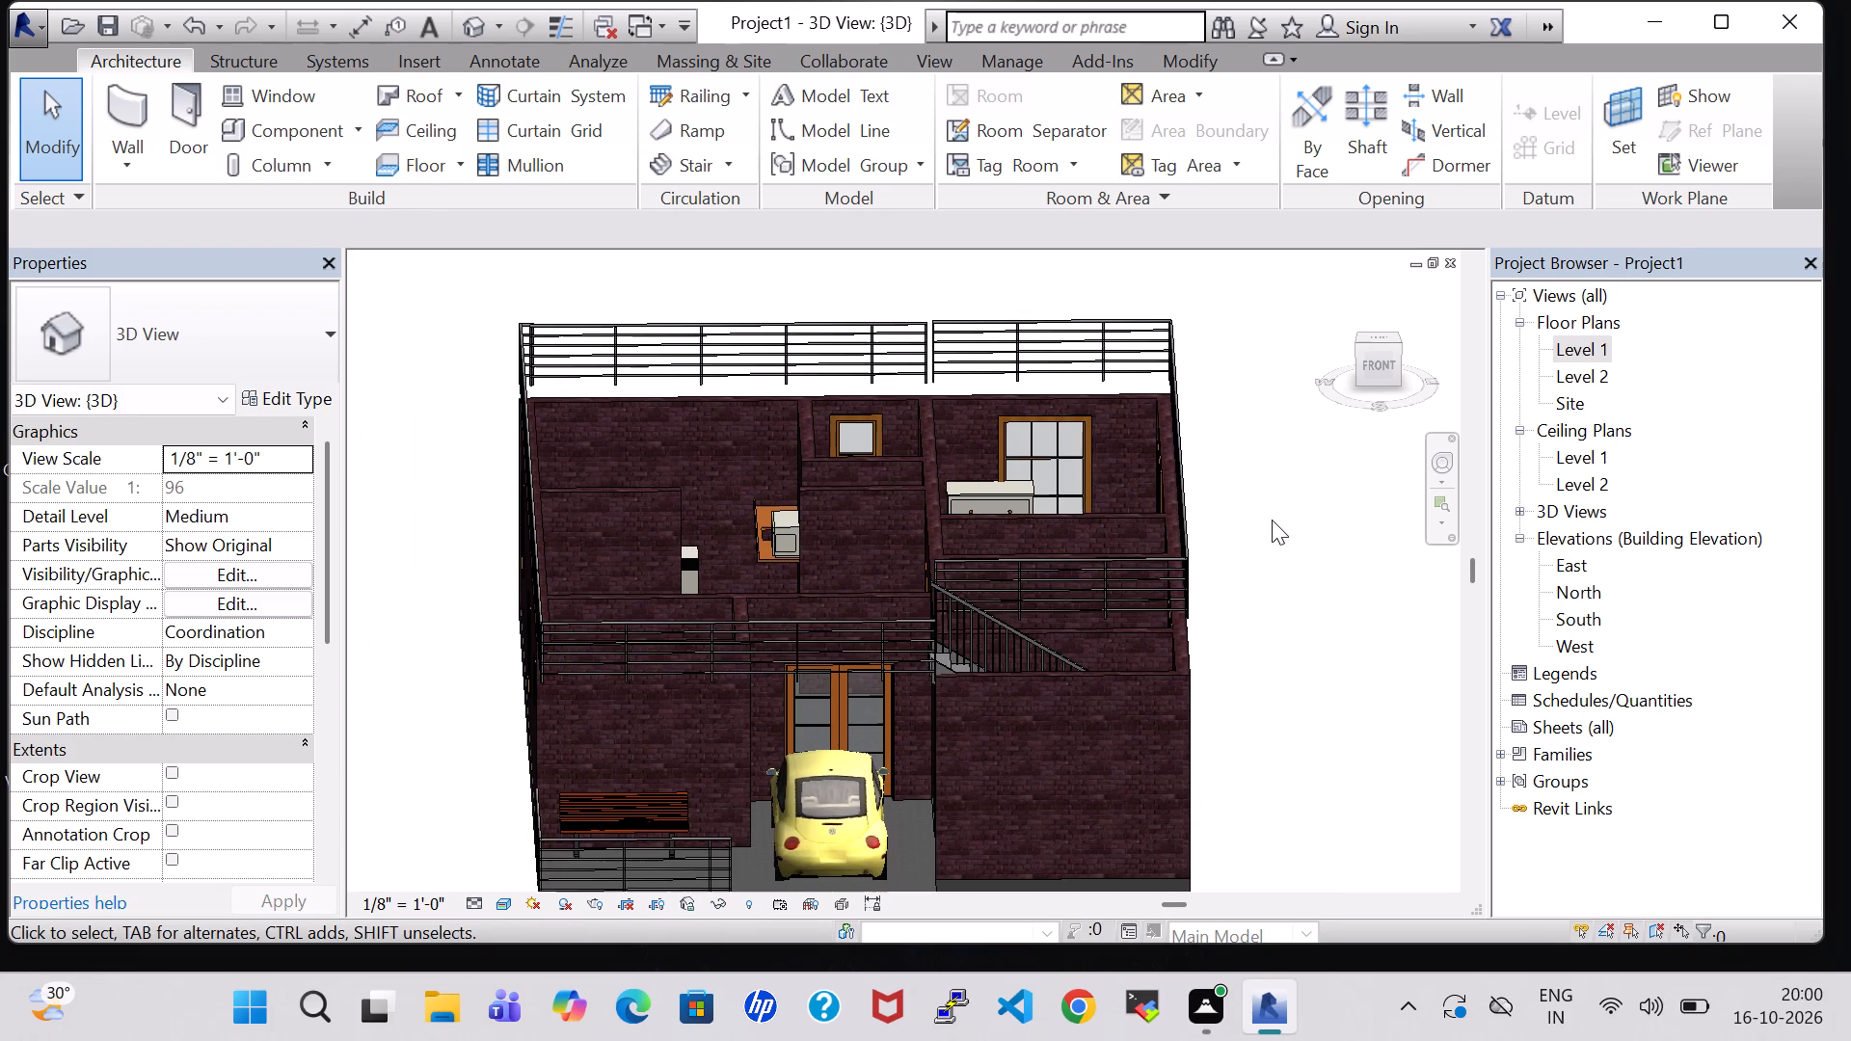
In the Level 1 floor plan, load the Table-Dining Round w Chairs family from the Furniture library's Tables folder for placement.
double_click(1592, 351)
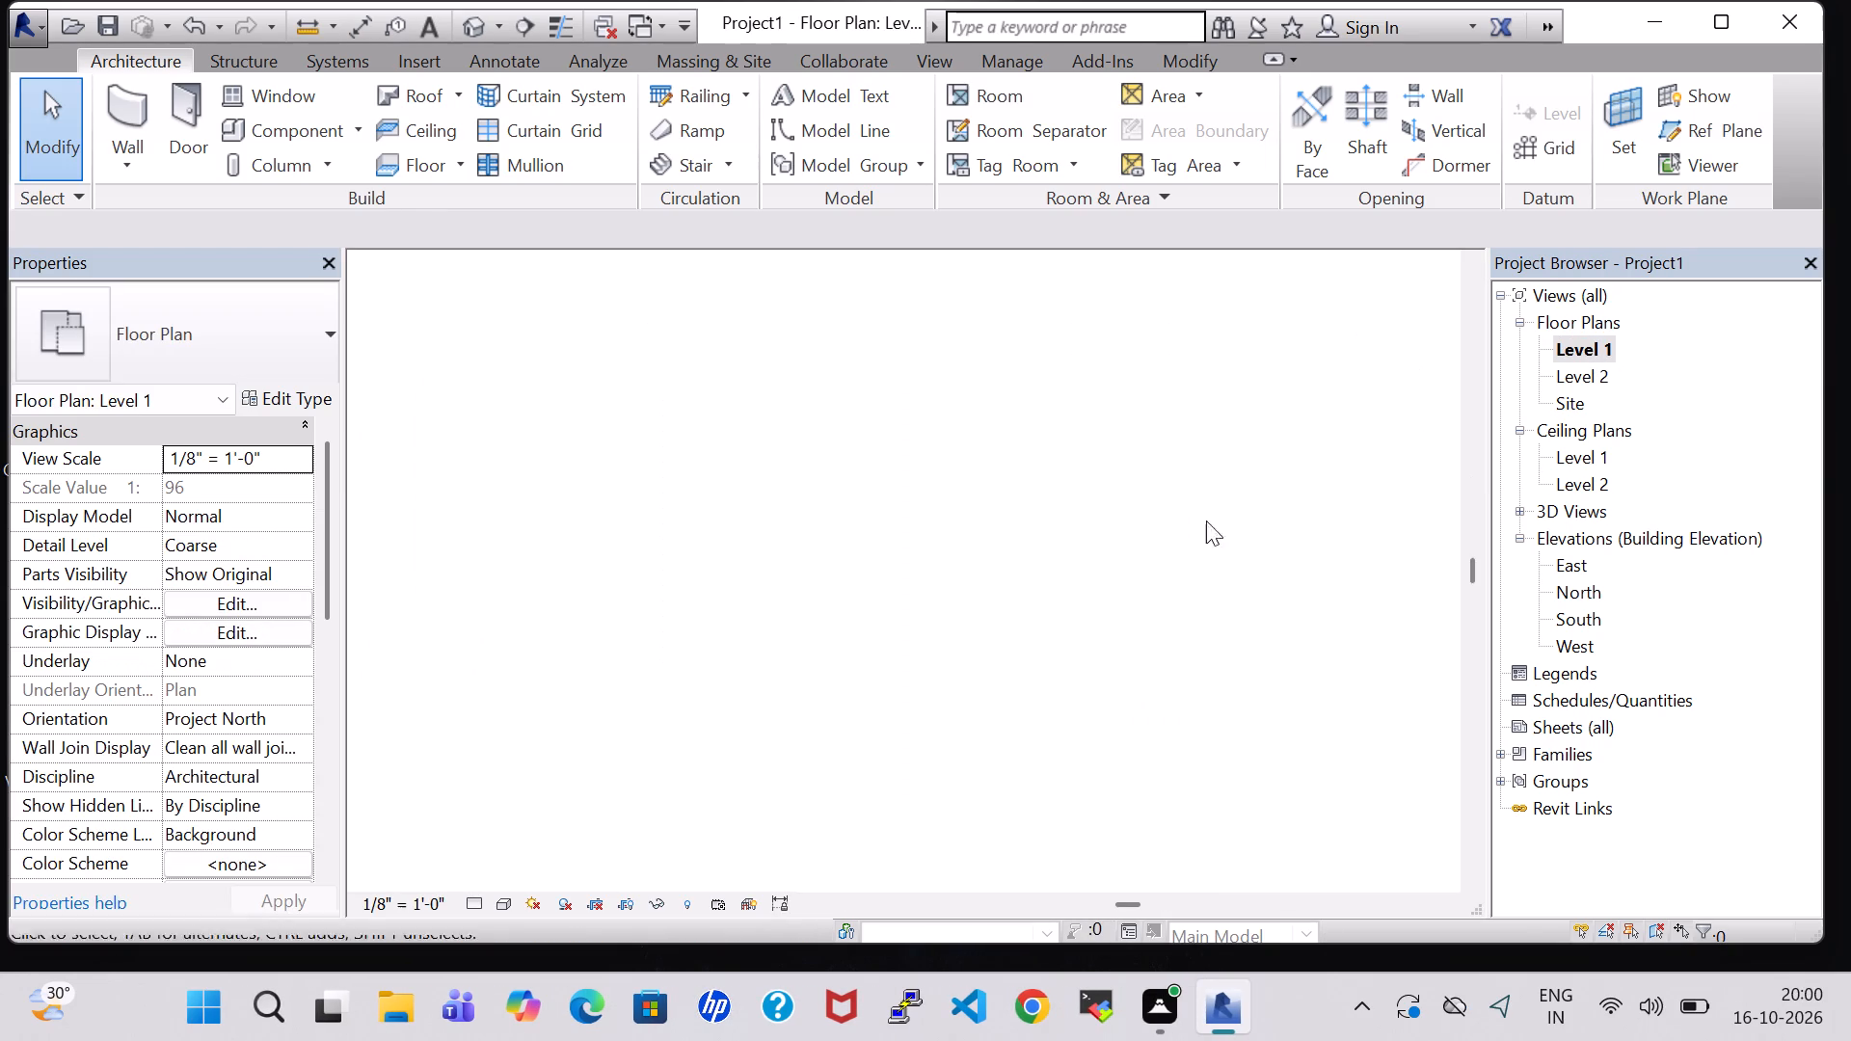
scroll(1145, 595, down, 7)
middle_drag(1281, 601, 1286, 551)
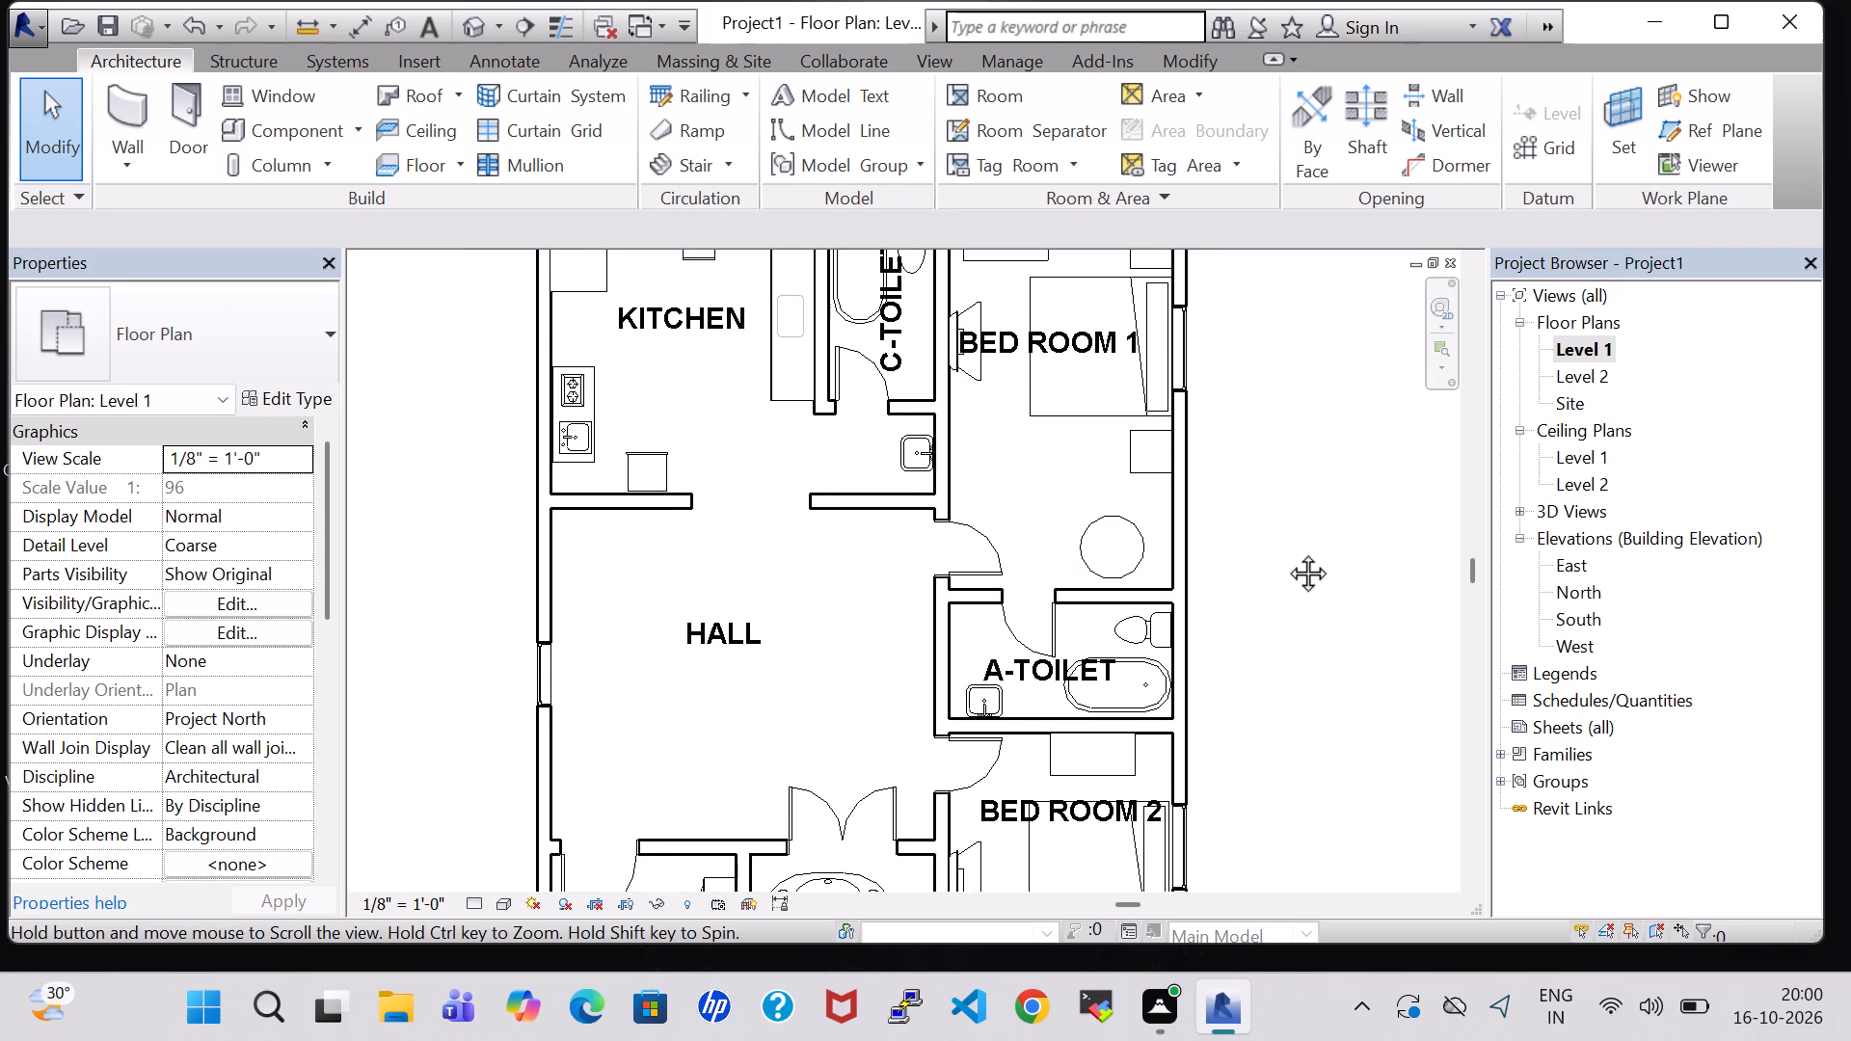
middle_drag(1286, 551, 1308, 556)
click(255, 127)
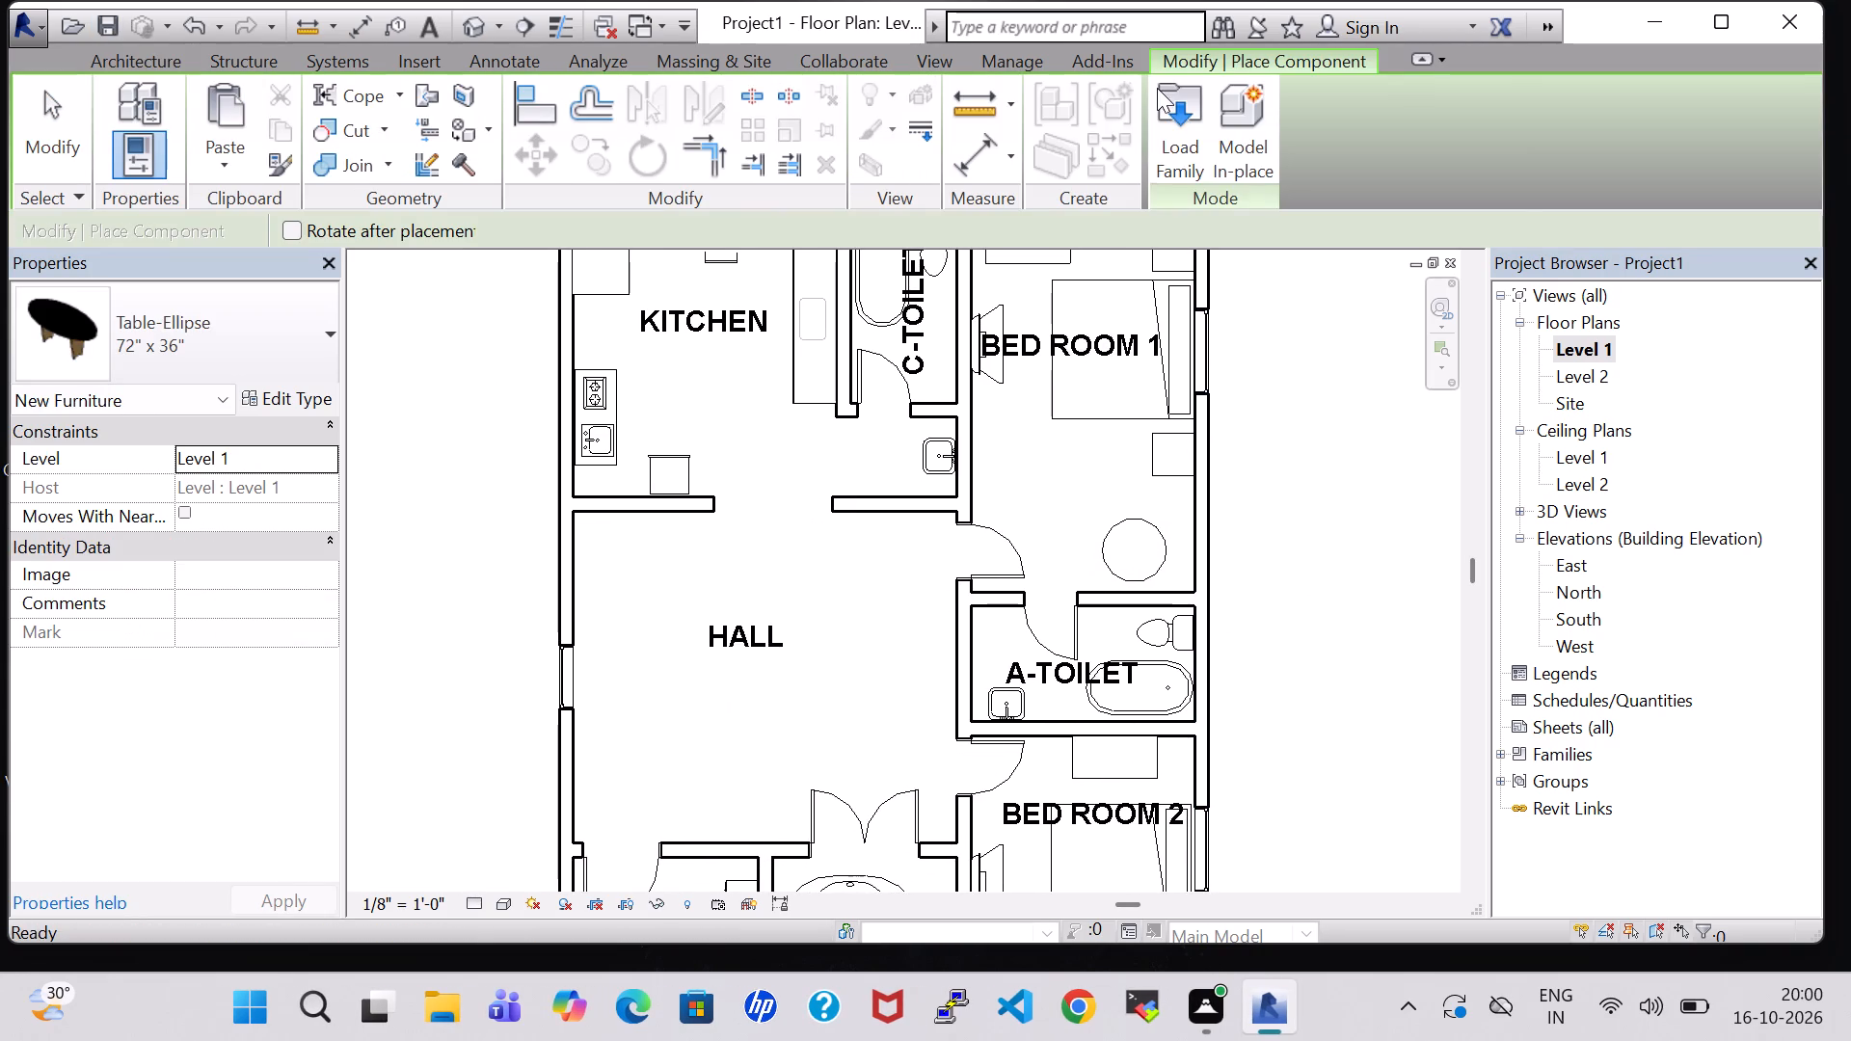
click(1194, 103)
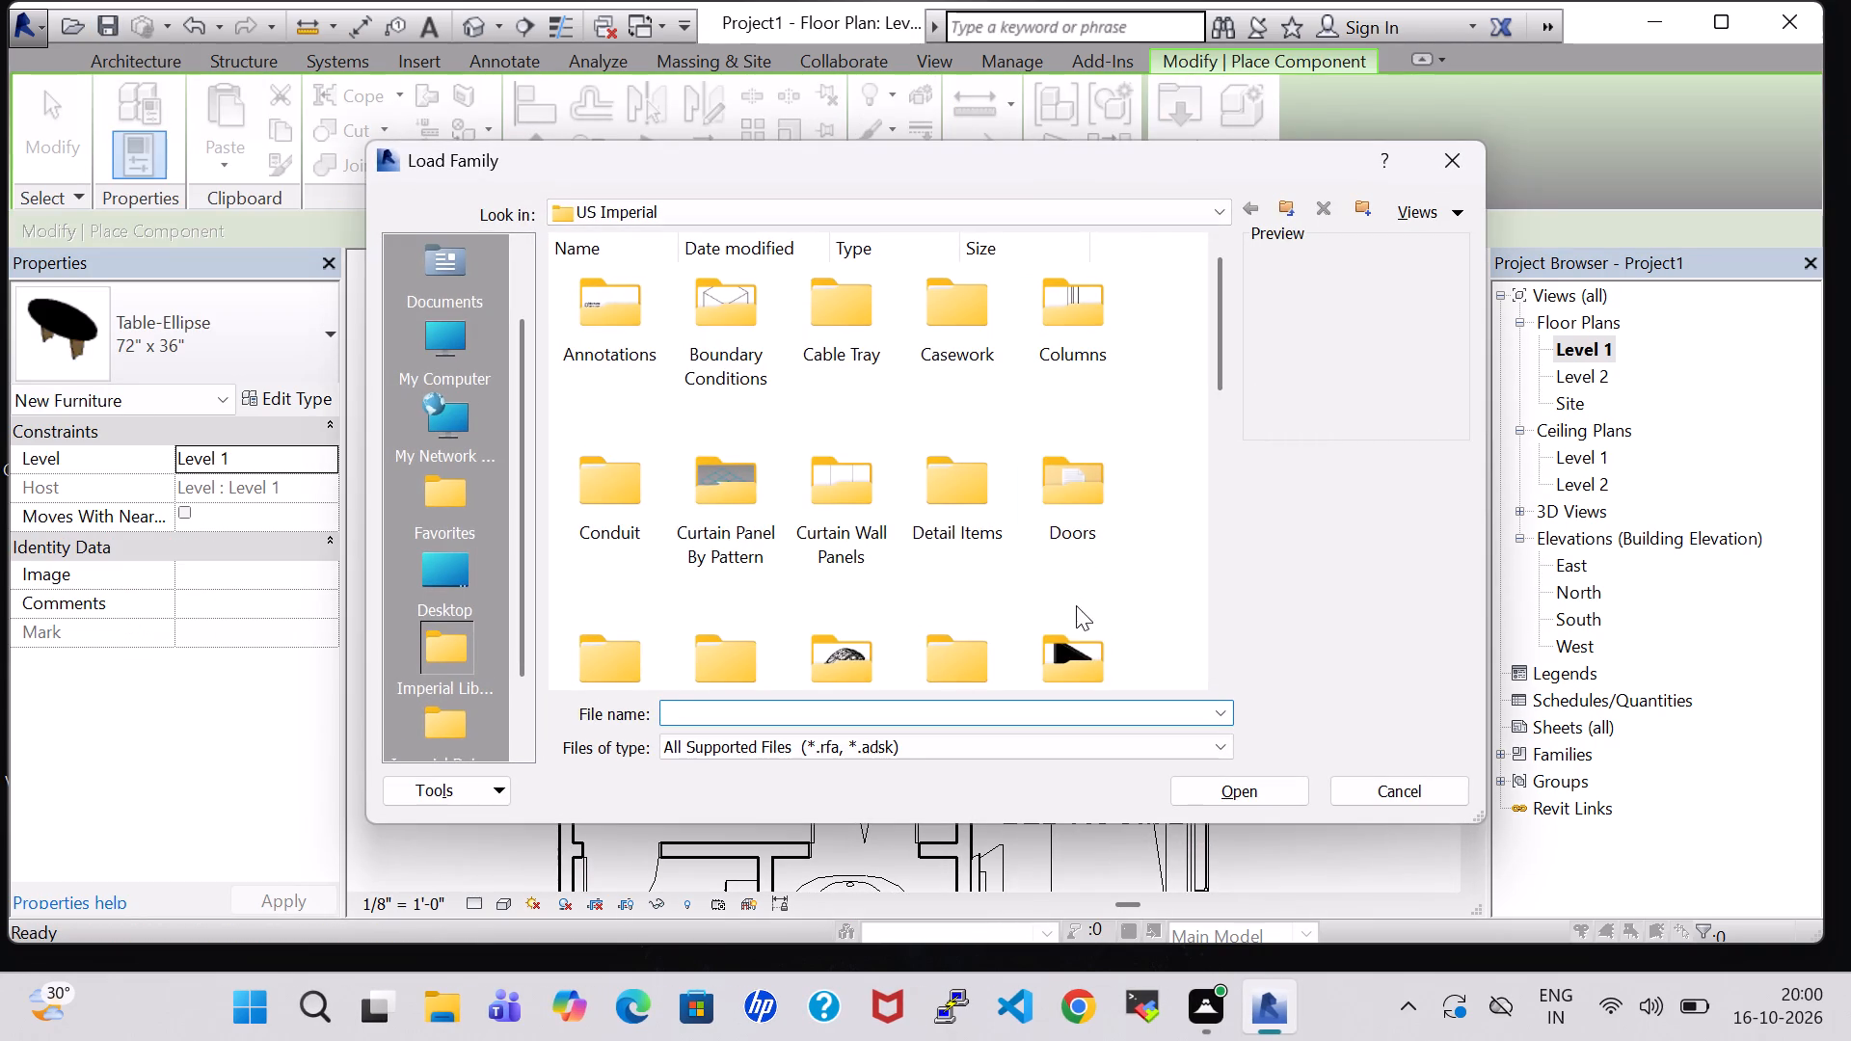
double_click(1086, 627)
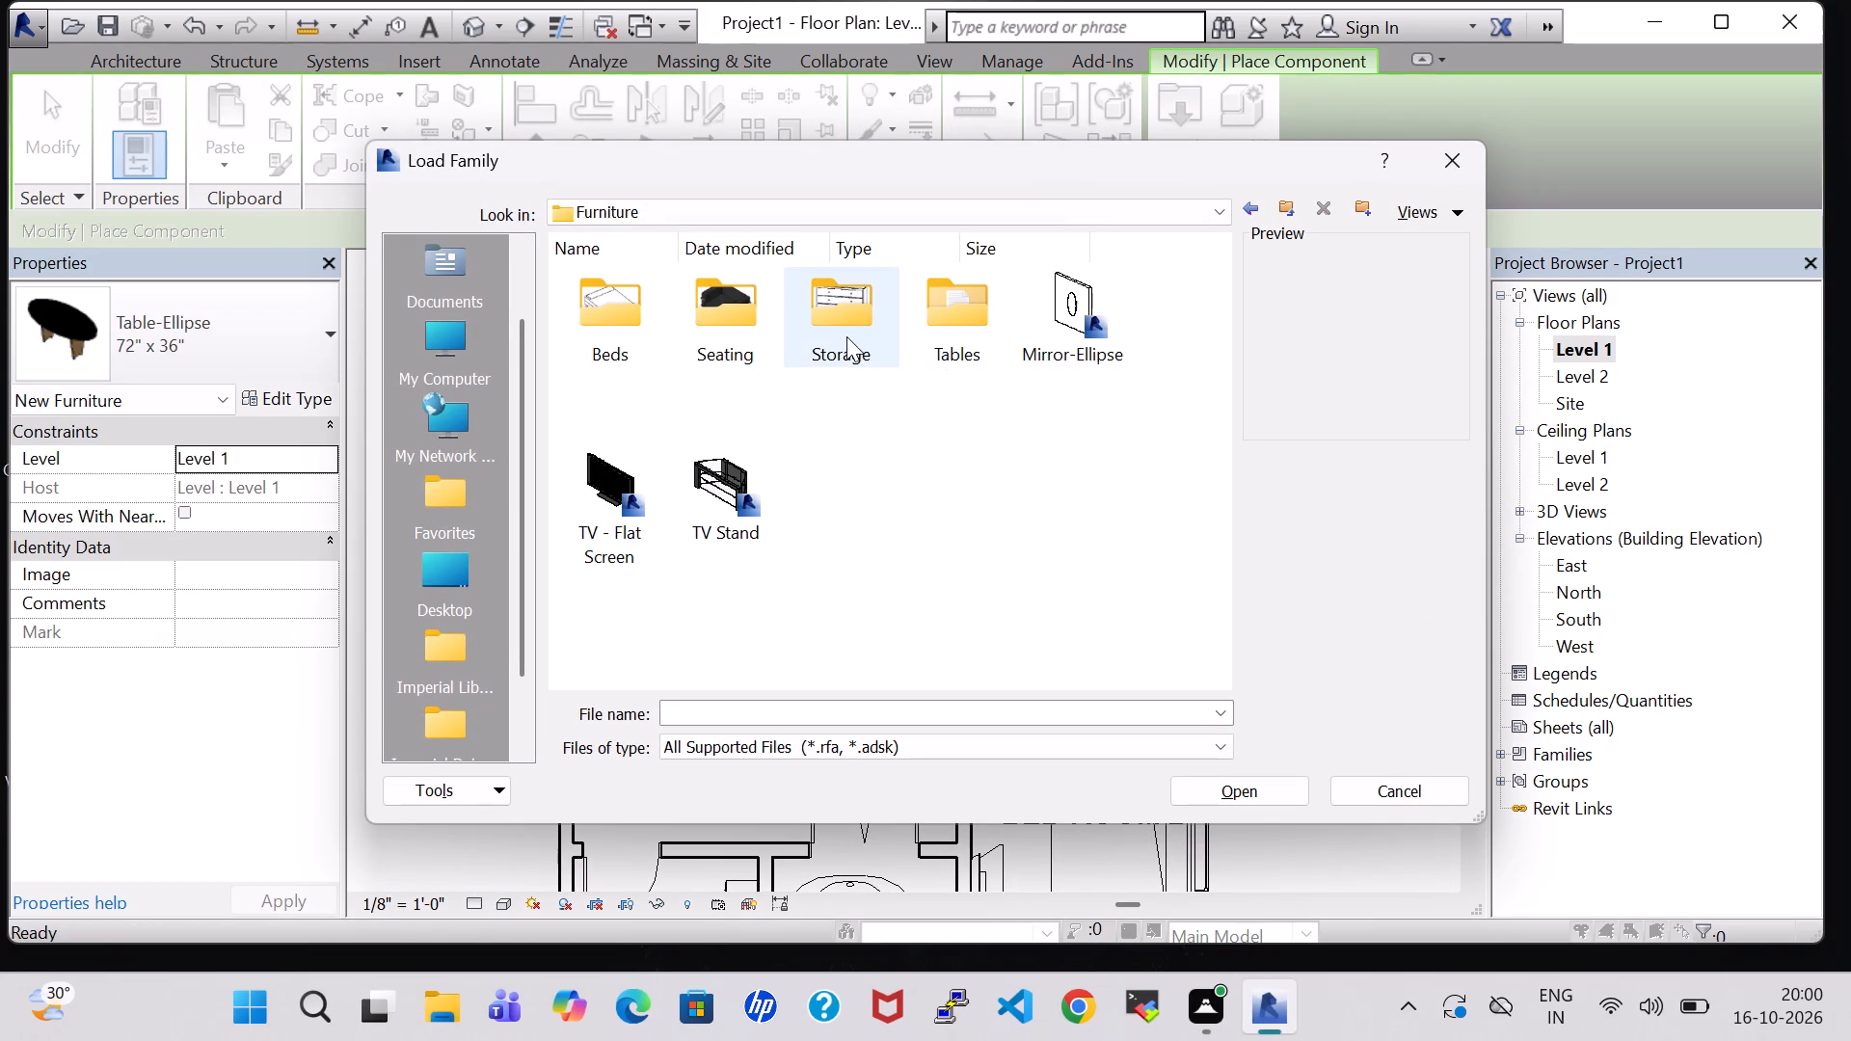
double_click(952, 309)
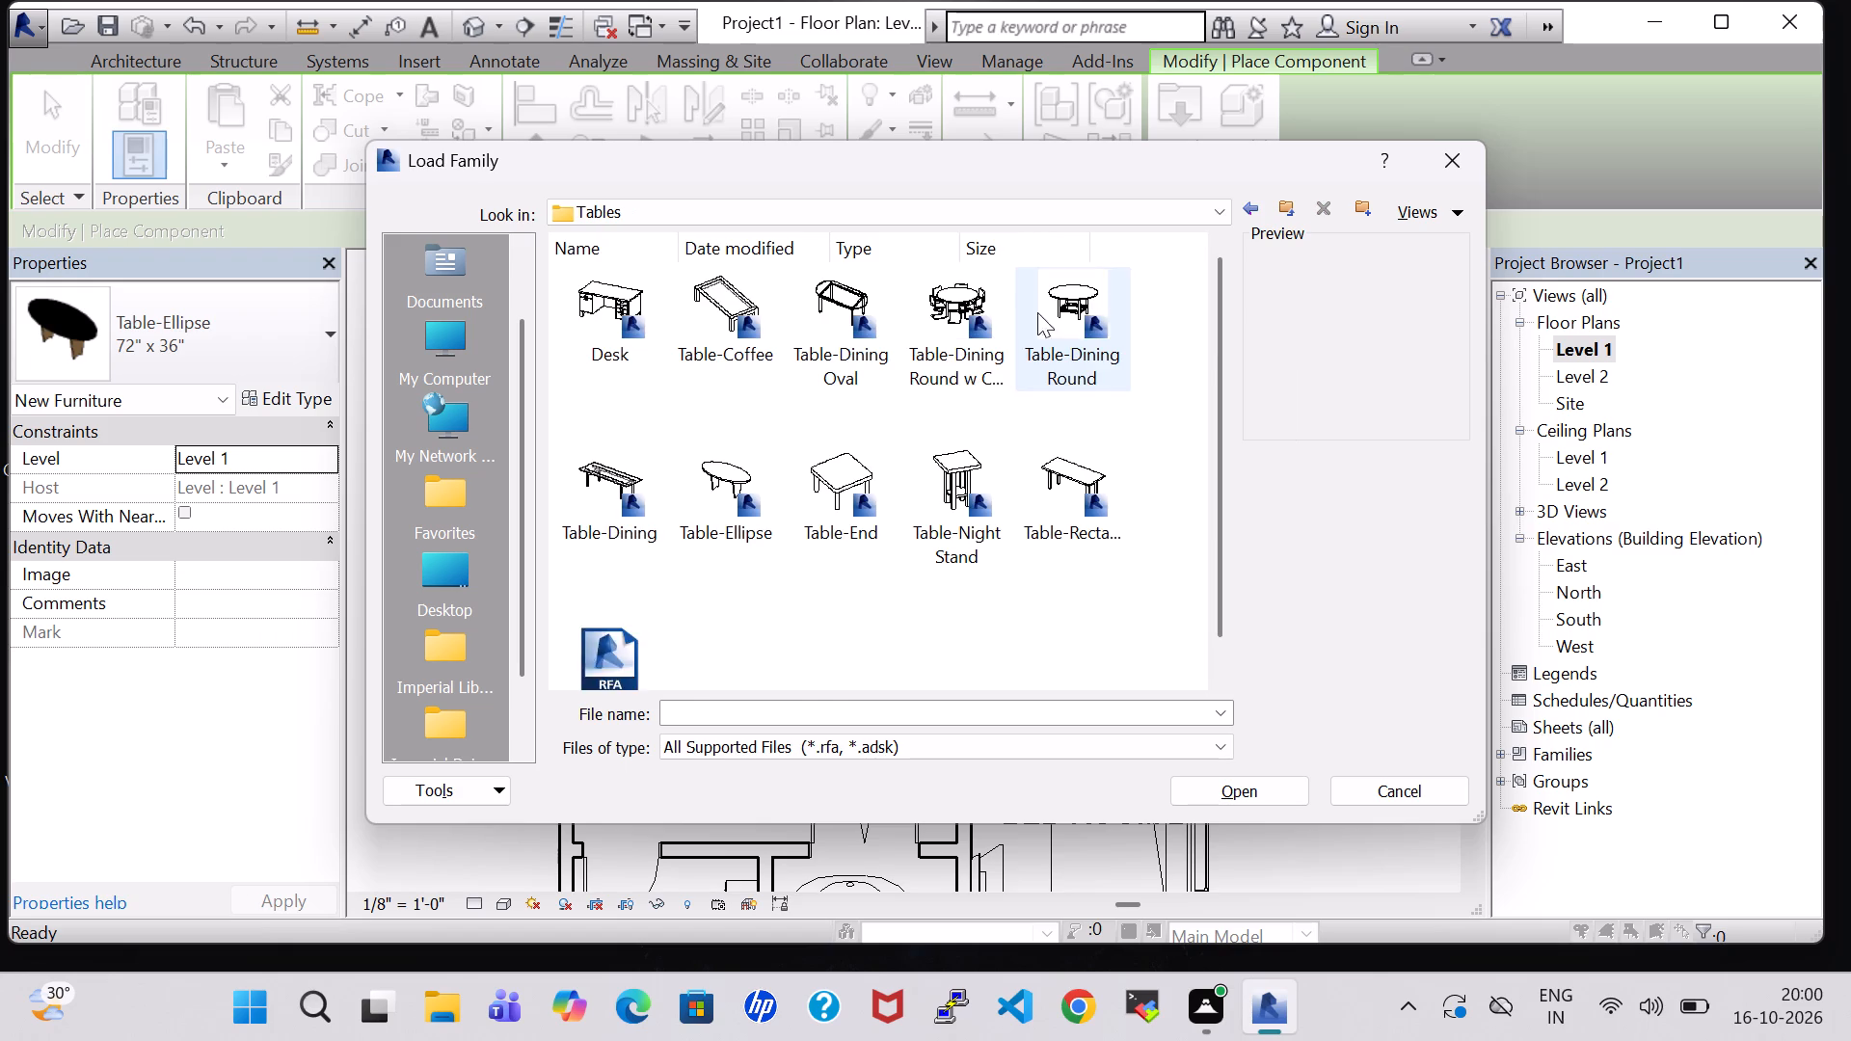
click(990, 316)
click(1252, 798)
Place one 36" Diameter Table-Dining Round w Chairs in the HALL, about 3' 2" from the kitchen wall and in line with the POOJA table.
middle_drag(859, 702, 884, 579)
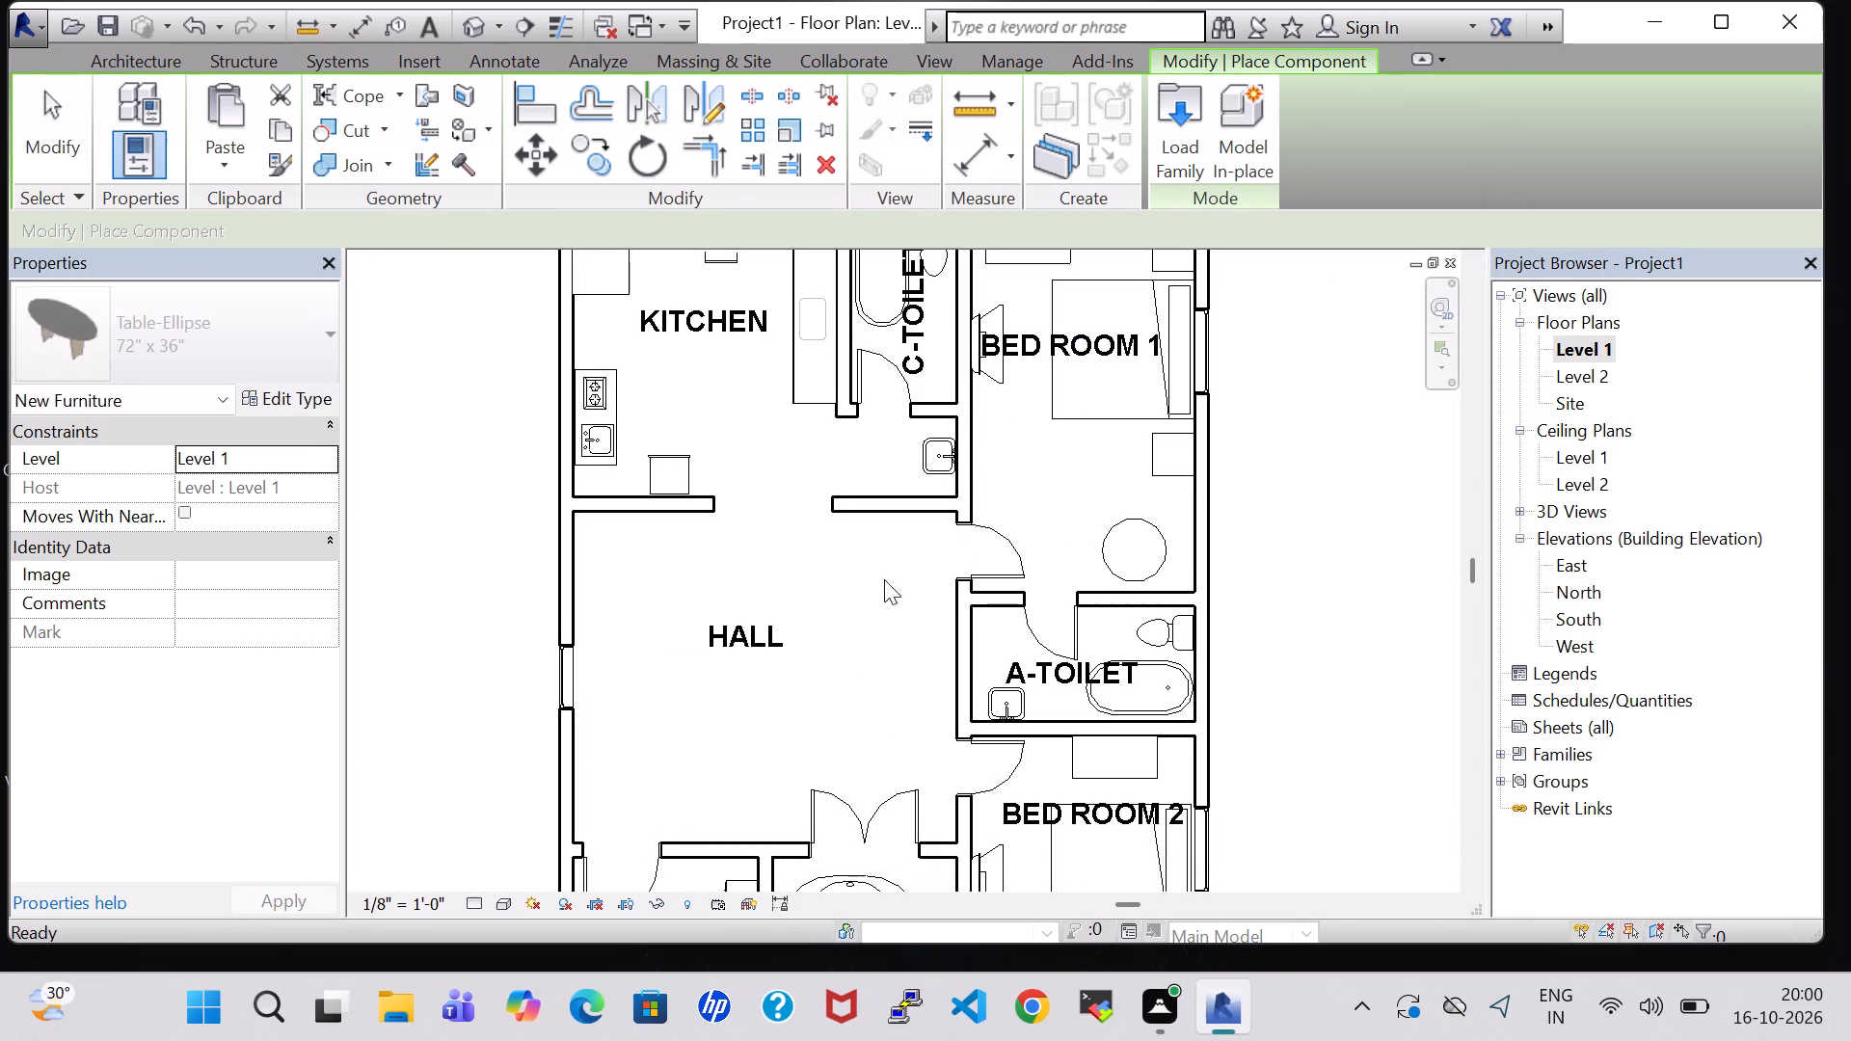
middle_drag(884, 579, 986, 395)
middle_drag(738, 707, 903, 537)
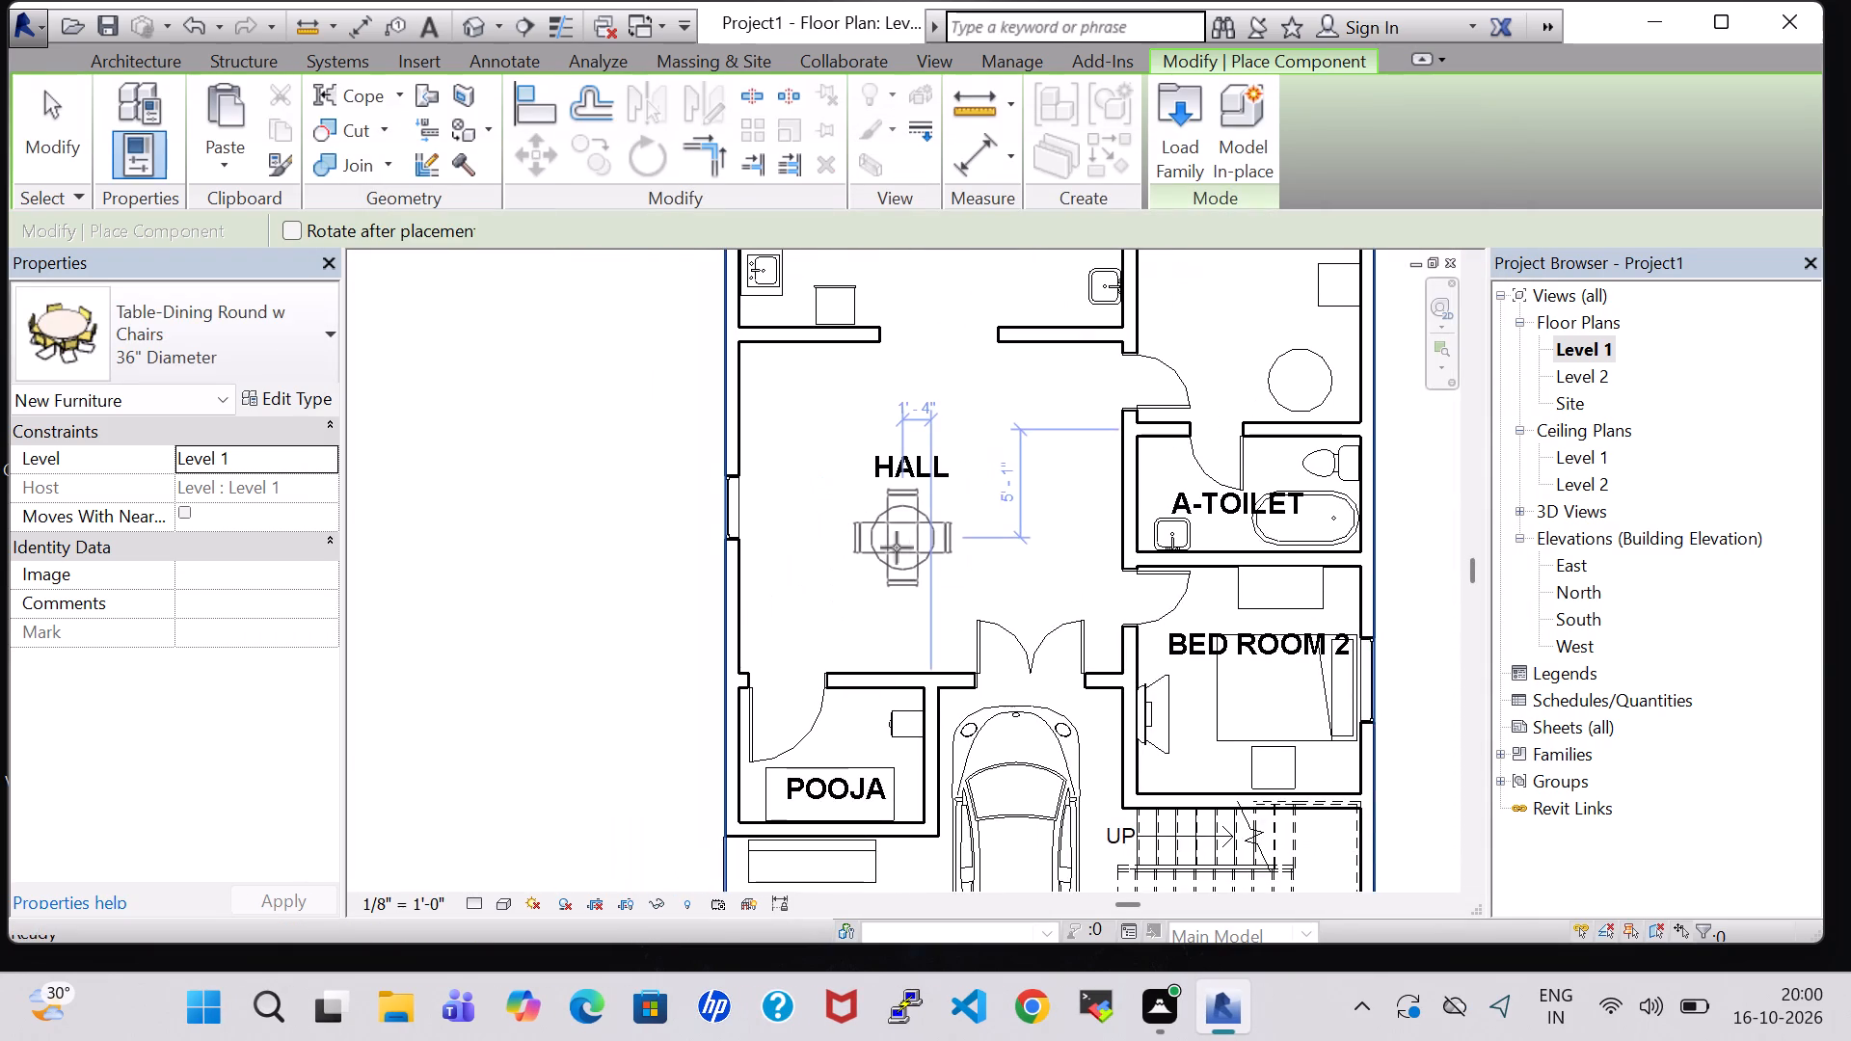
scroll(866, 569, down, 2)
middle_drag(835, 444, 867, 499)
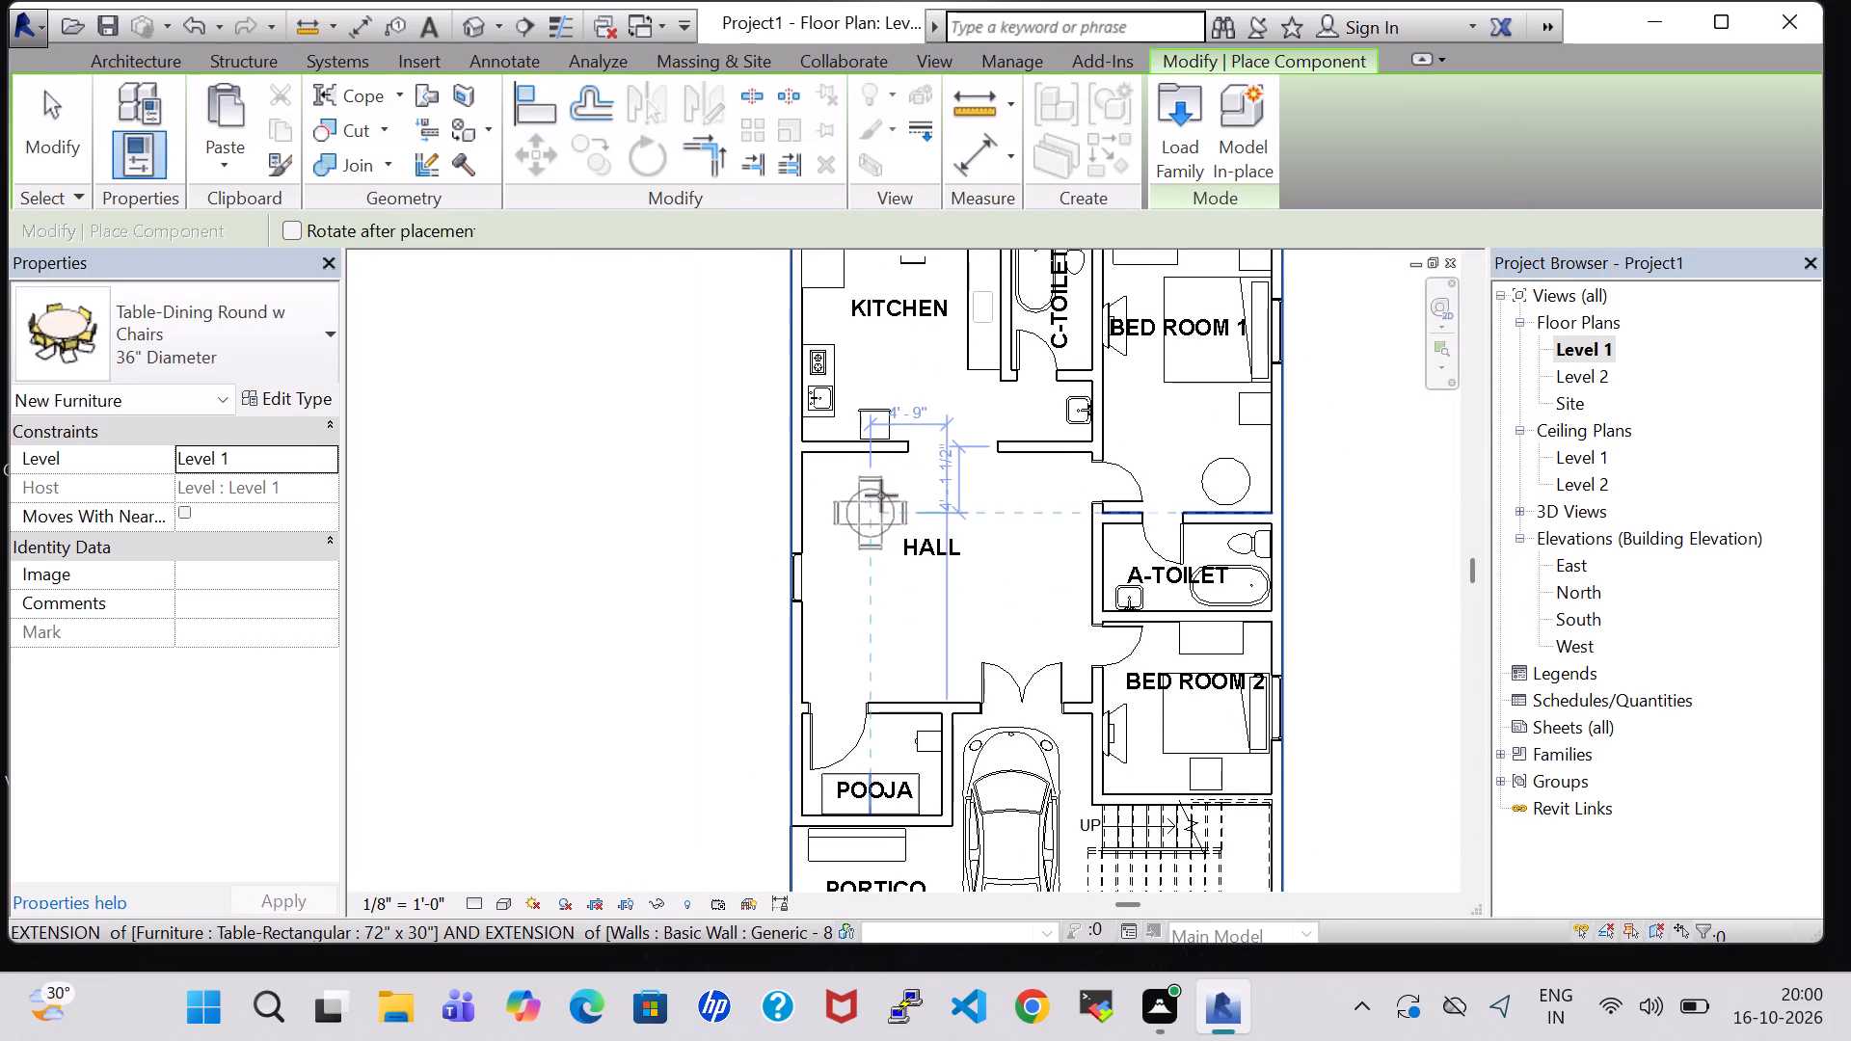
click(880, 497)
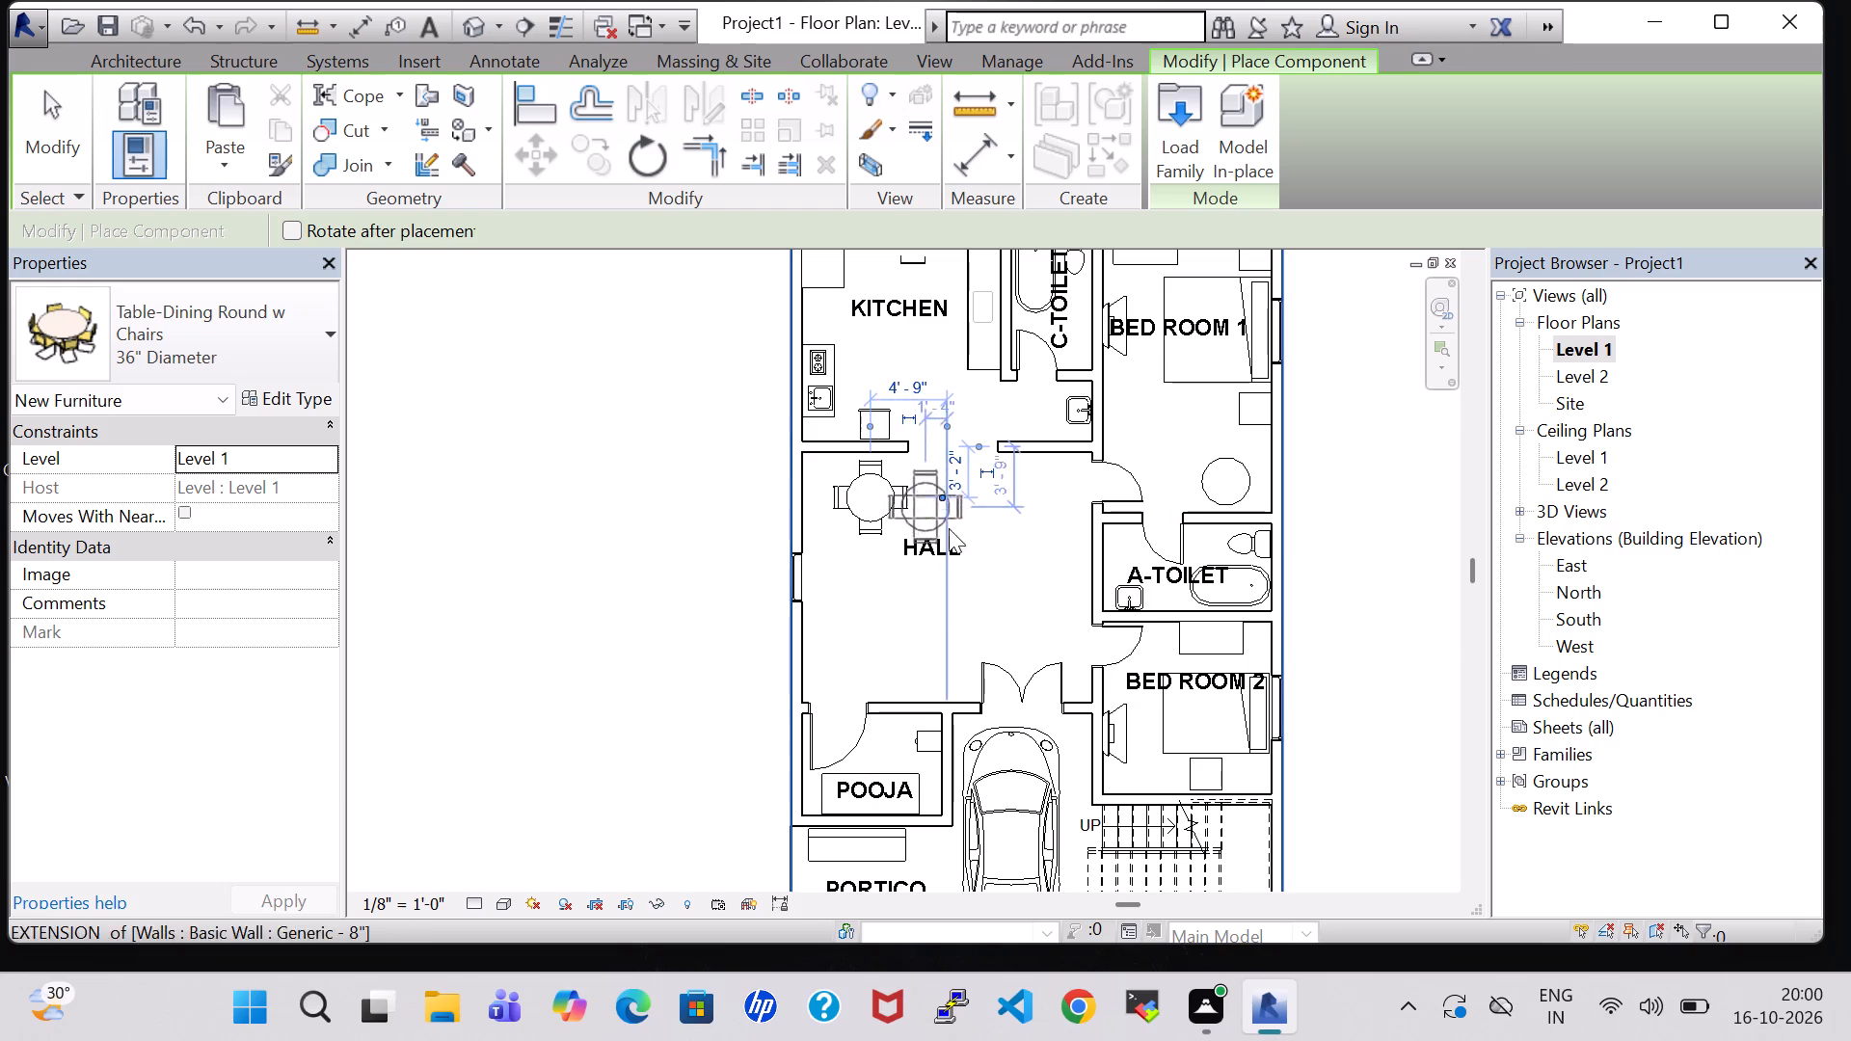
key(Escape)
key(Escape)
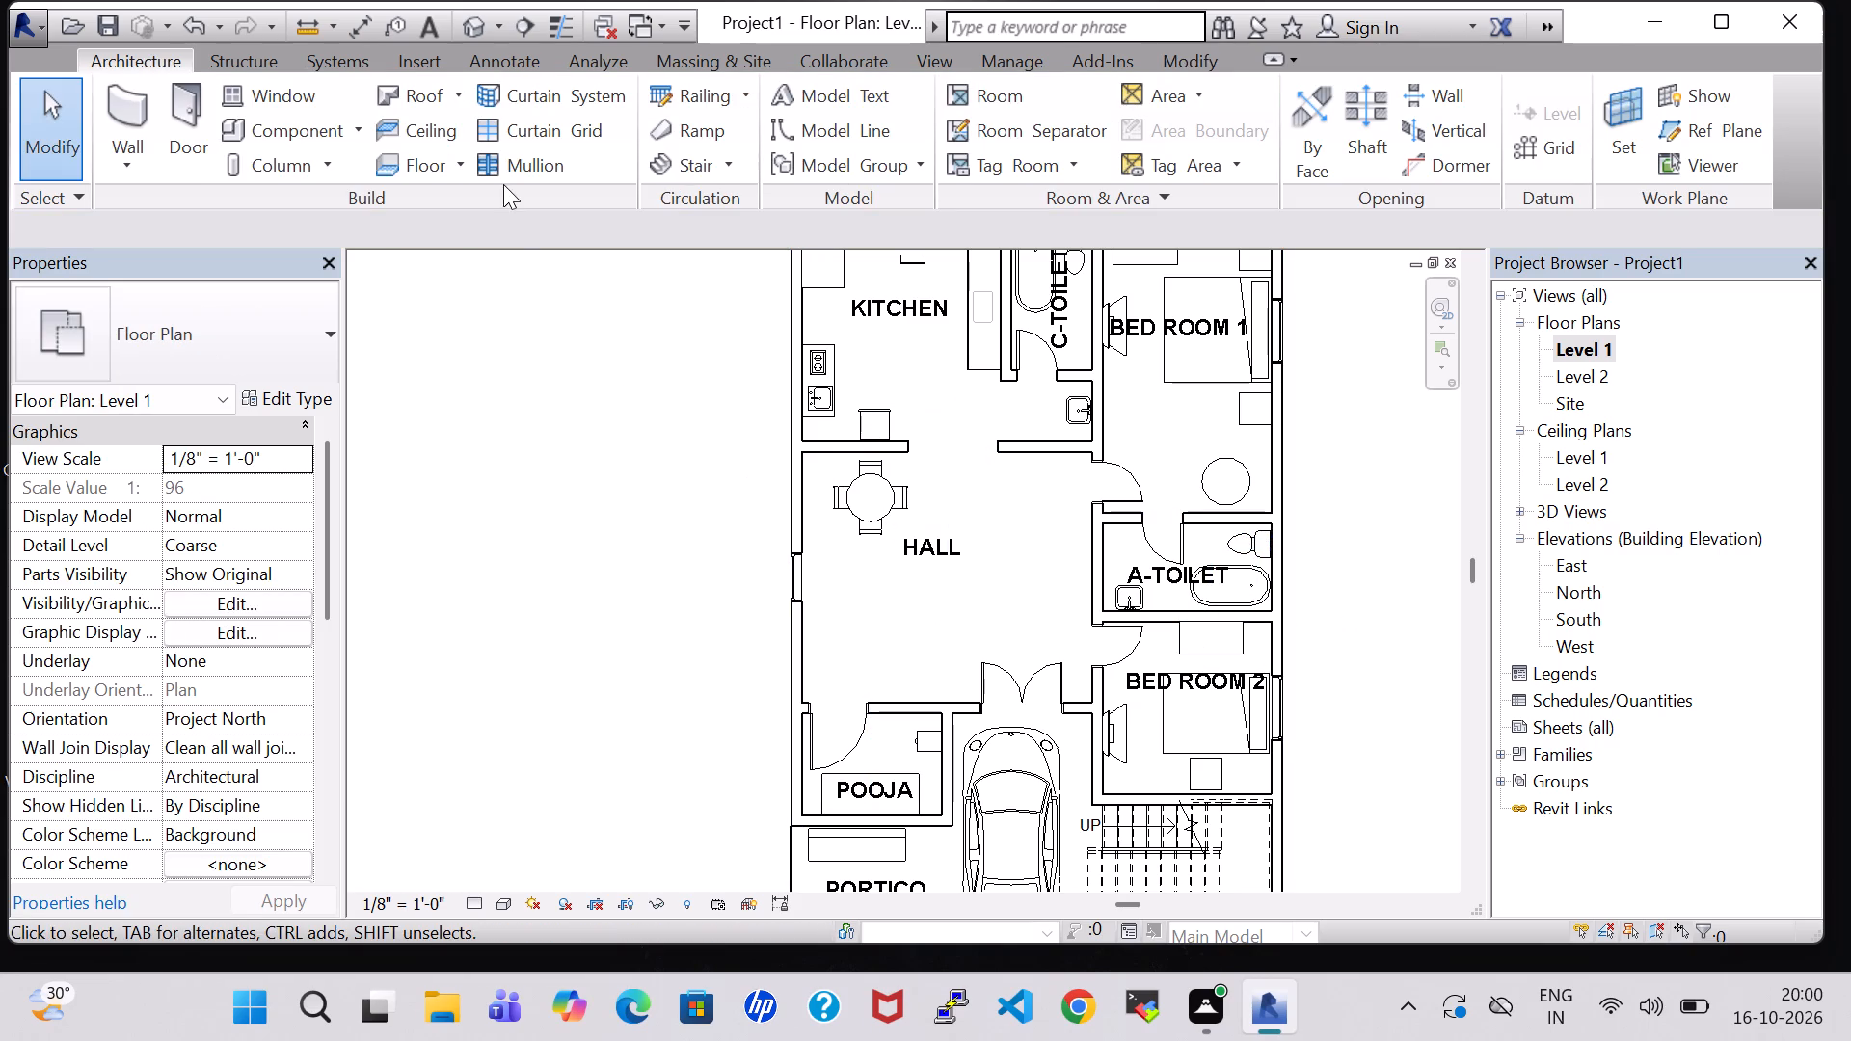
Load the Sofa-Corbu family from the Furniture library's Seating folder as a component for placement.
click(315, 141)
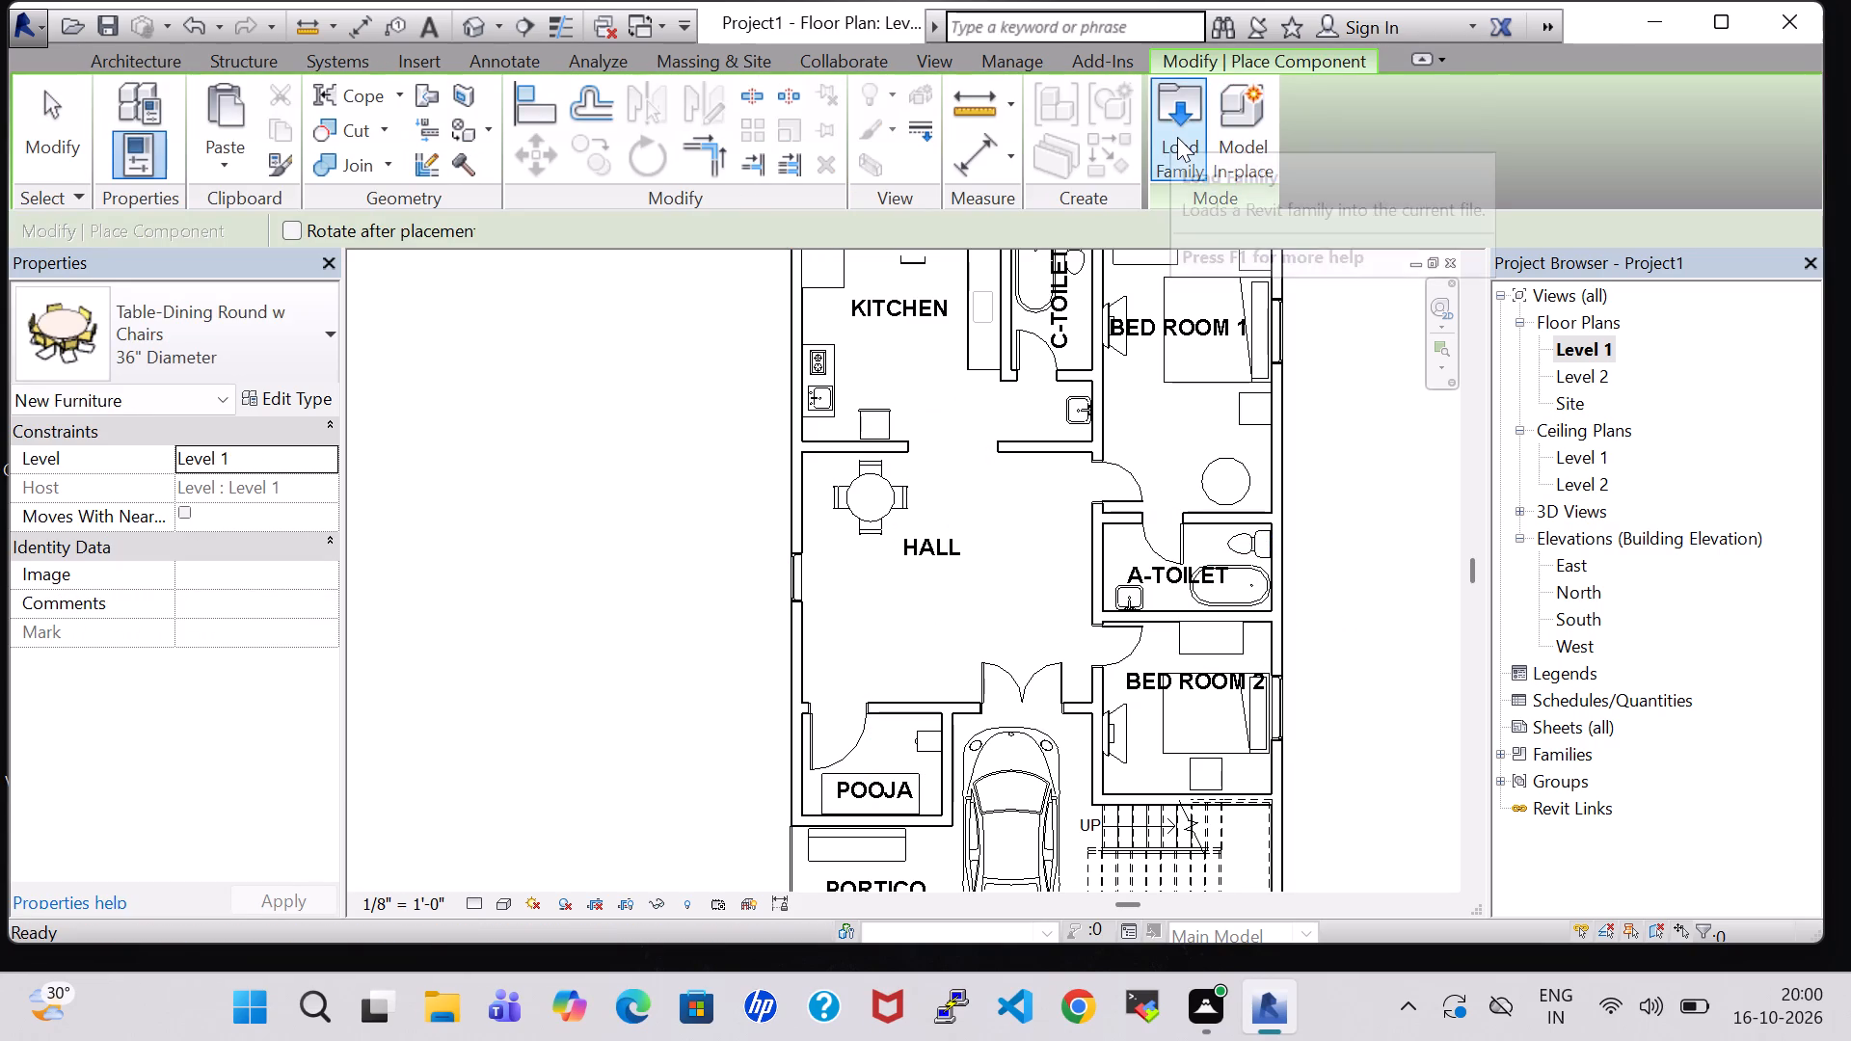
click(1177, 137)
scroll(1056, 450, down, 1)
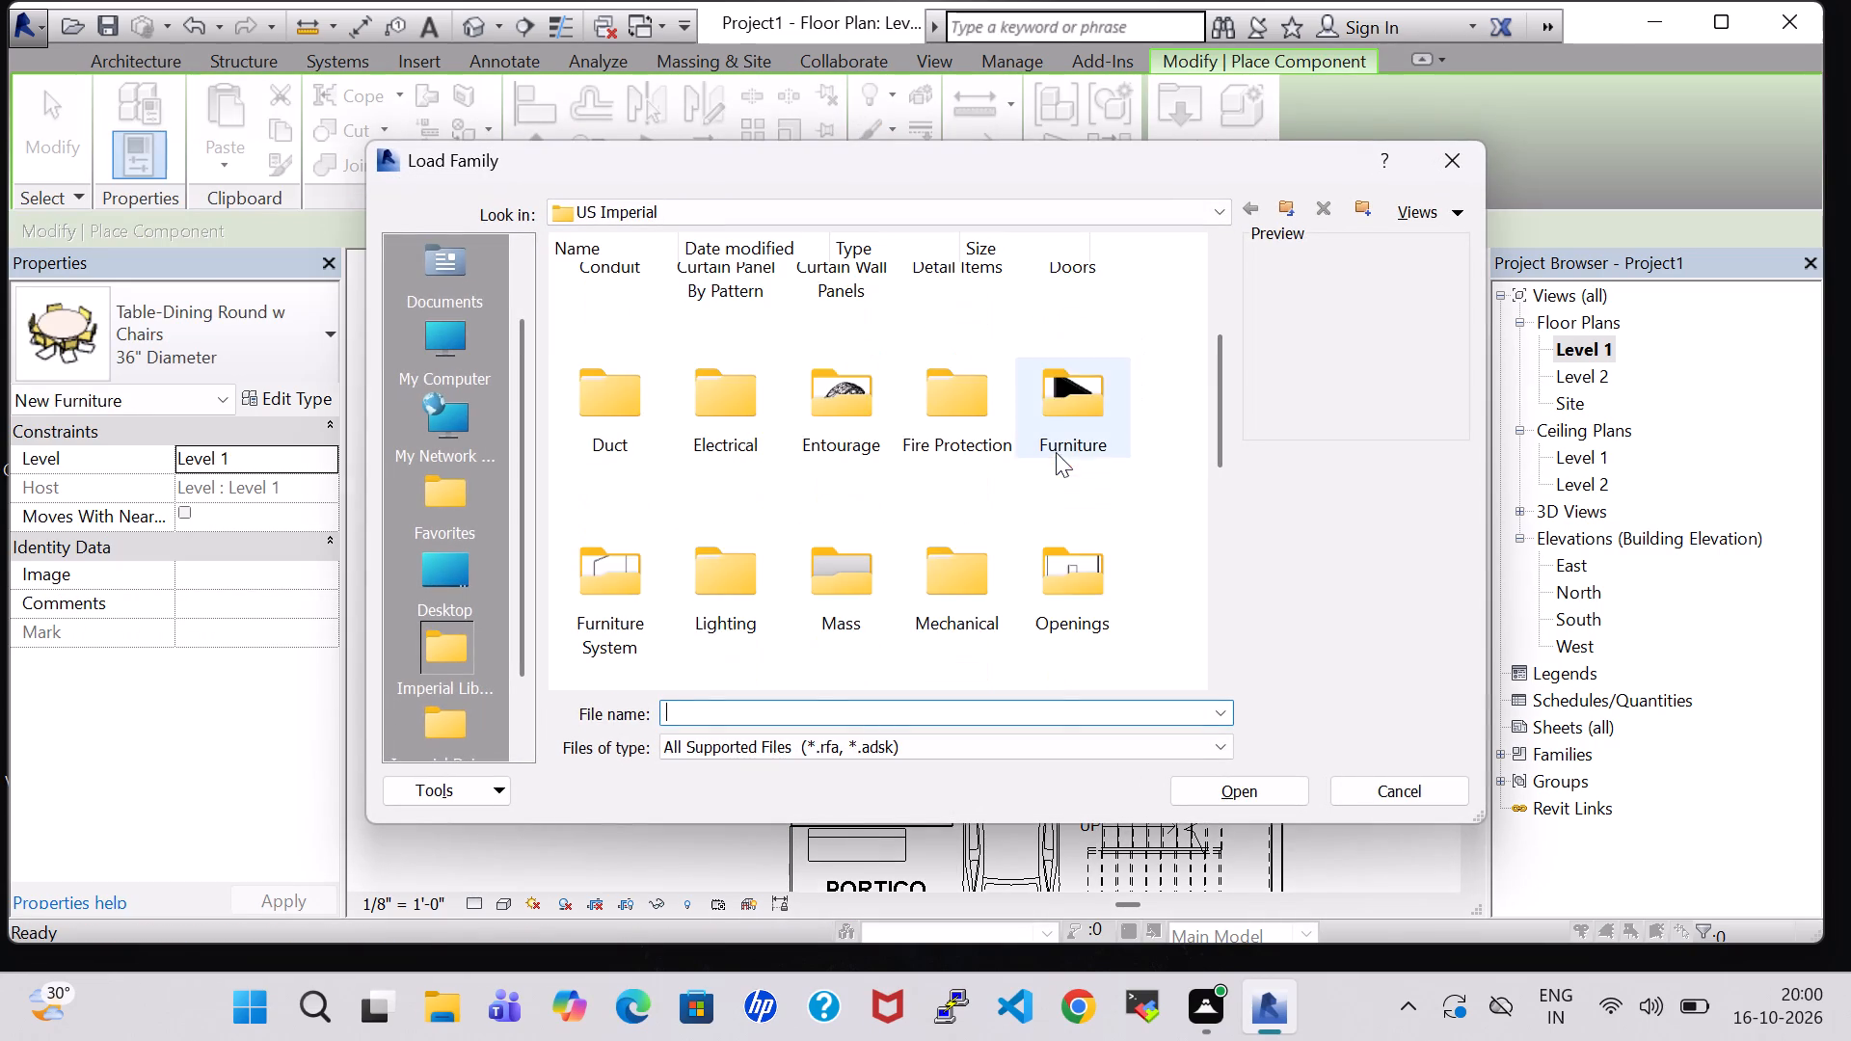
double_click(1063, 392)
double_click(692, 297)
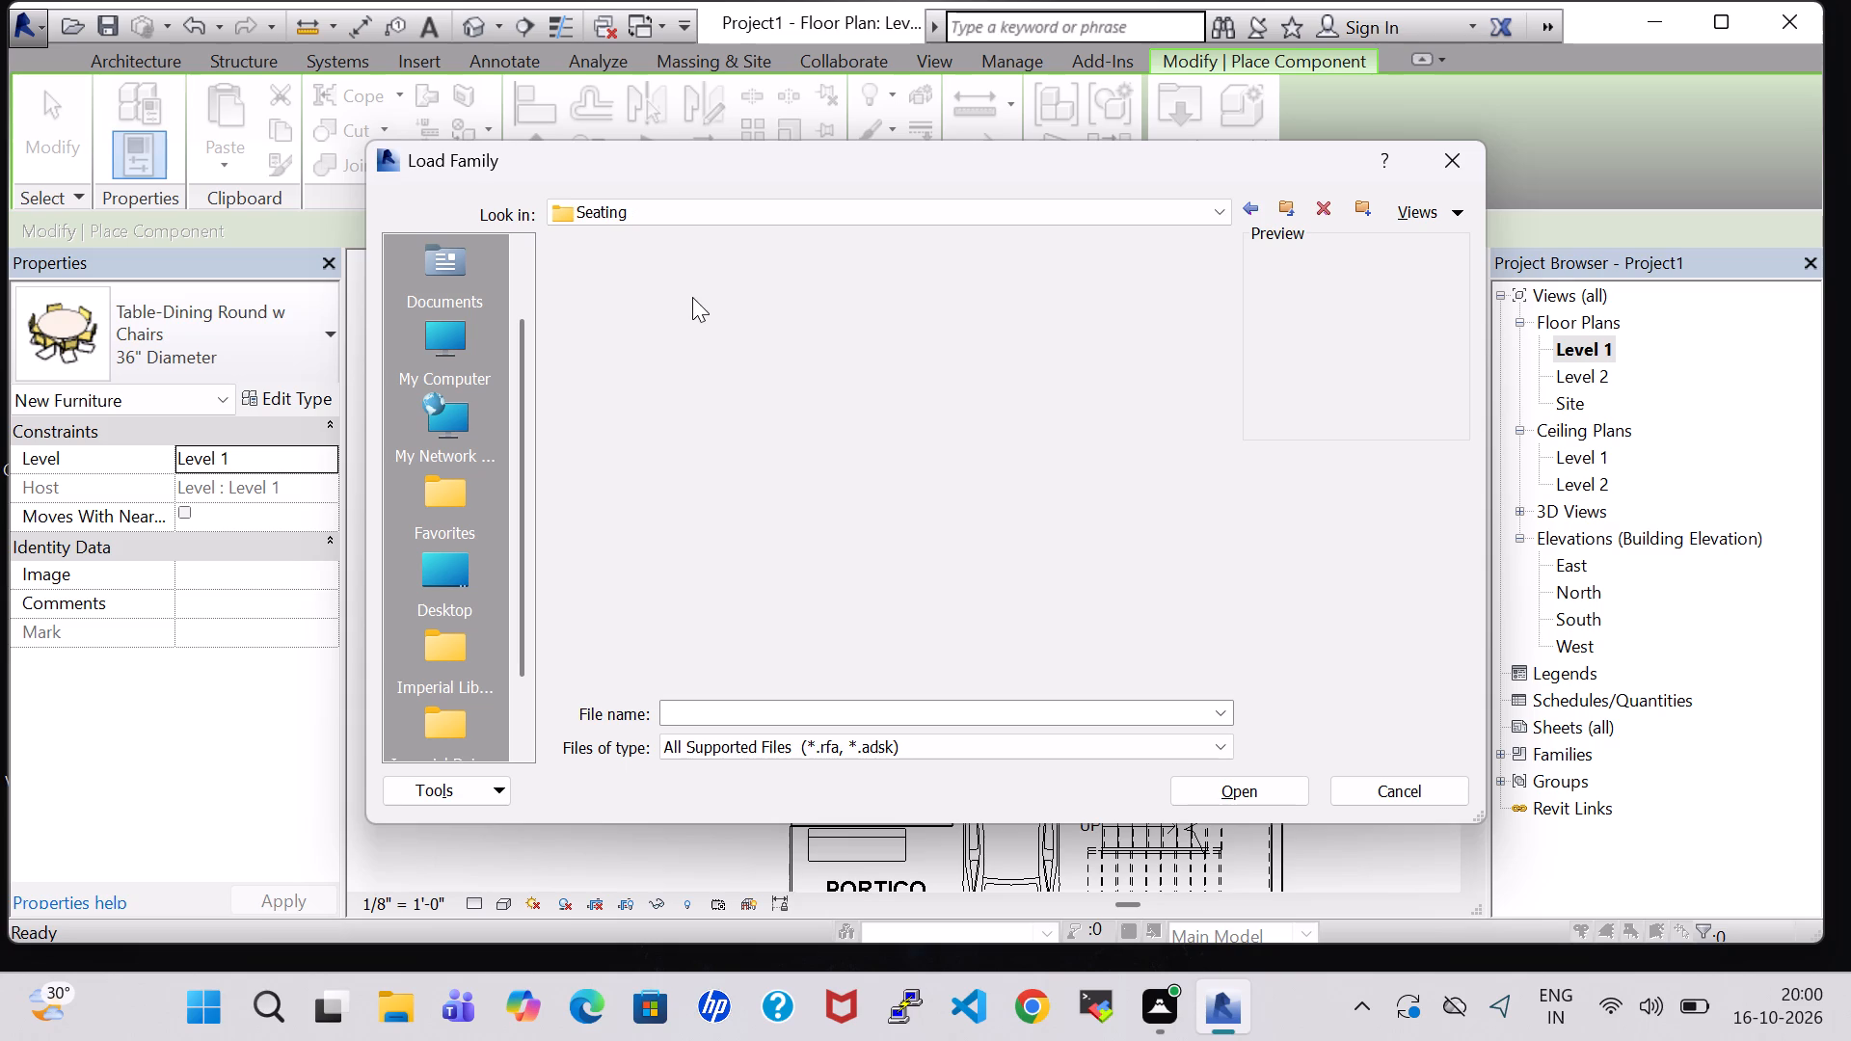
scroll(832, 558, down, 2)
click(834, 582)
click(1271, 791)
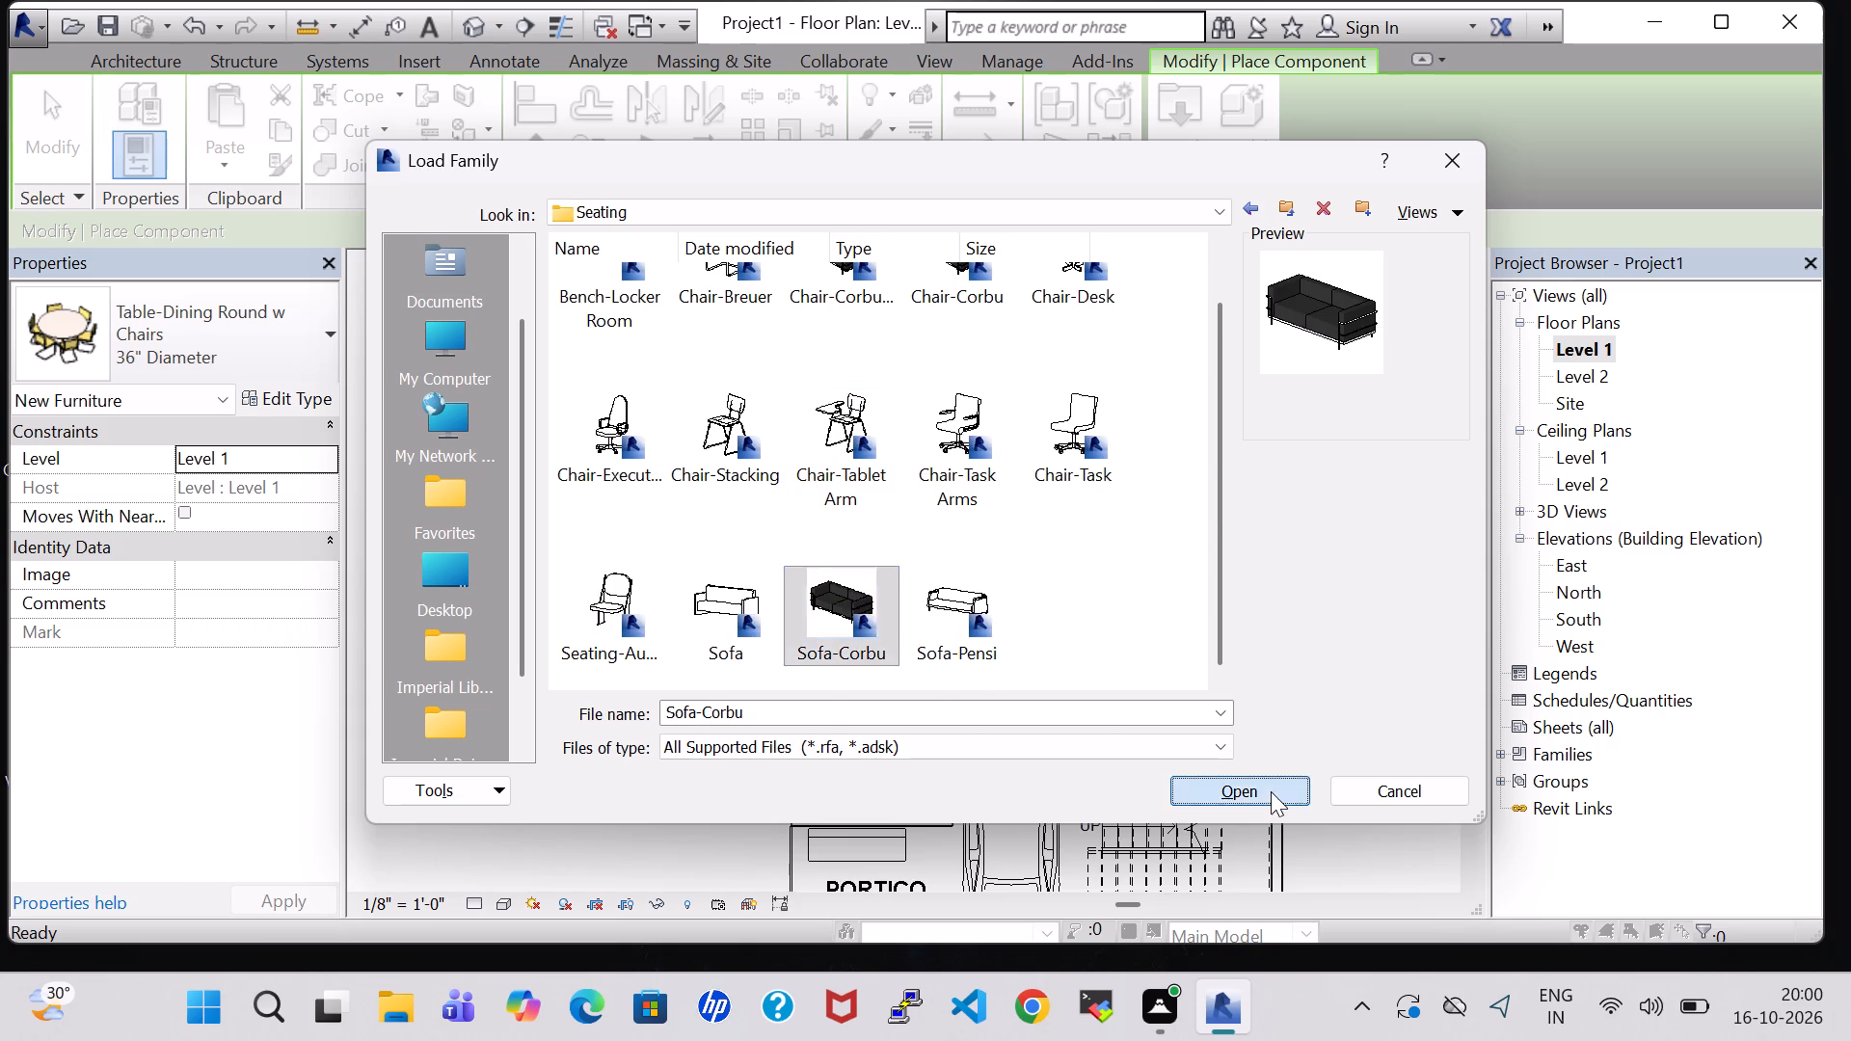
Place two Sofa-Corbu sofas in the HALL, one parallel to the window wall and one perpendicular to it, about 4' 8" from that wall.
scroll(858, 607, up, 4)
key(space)
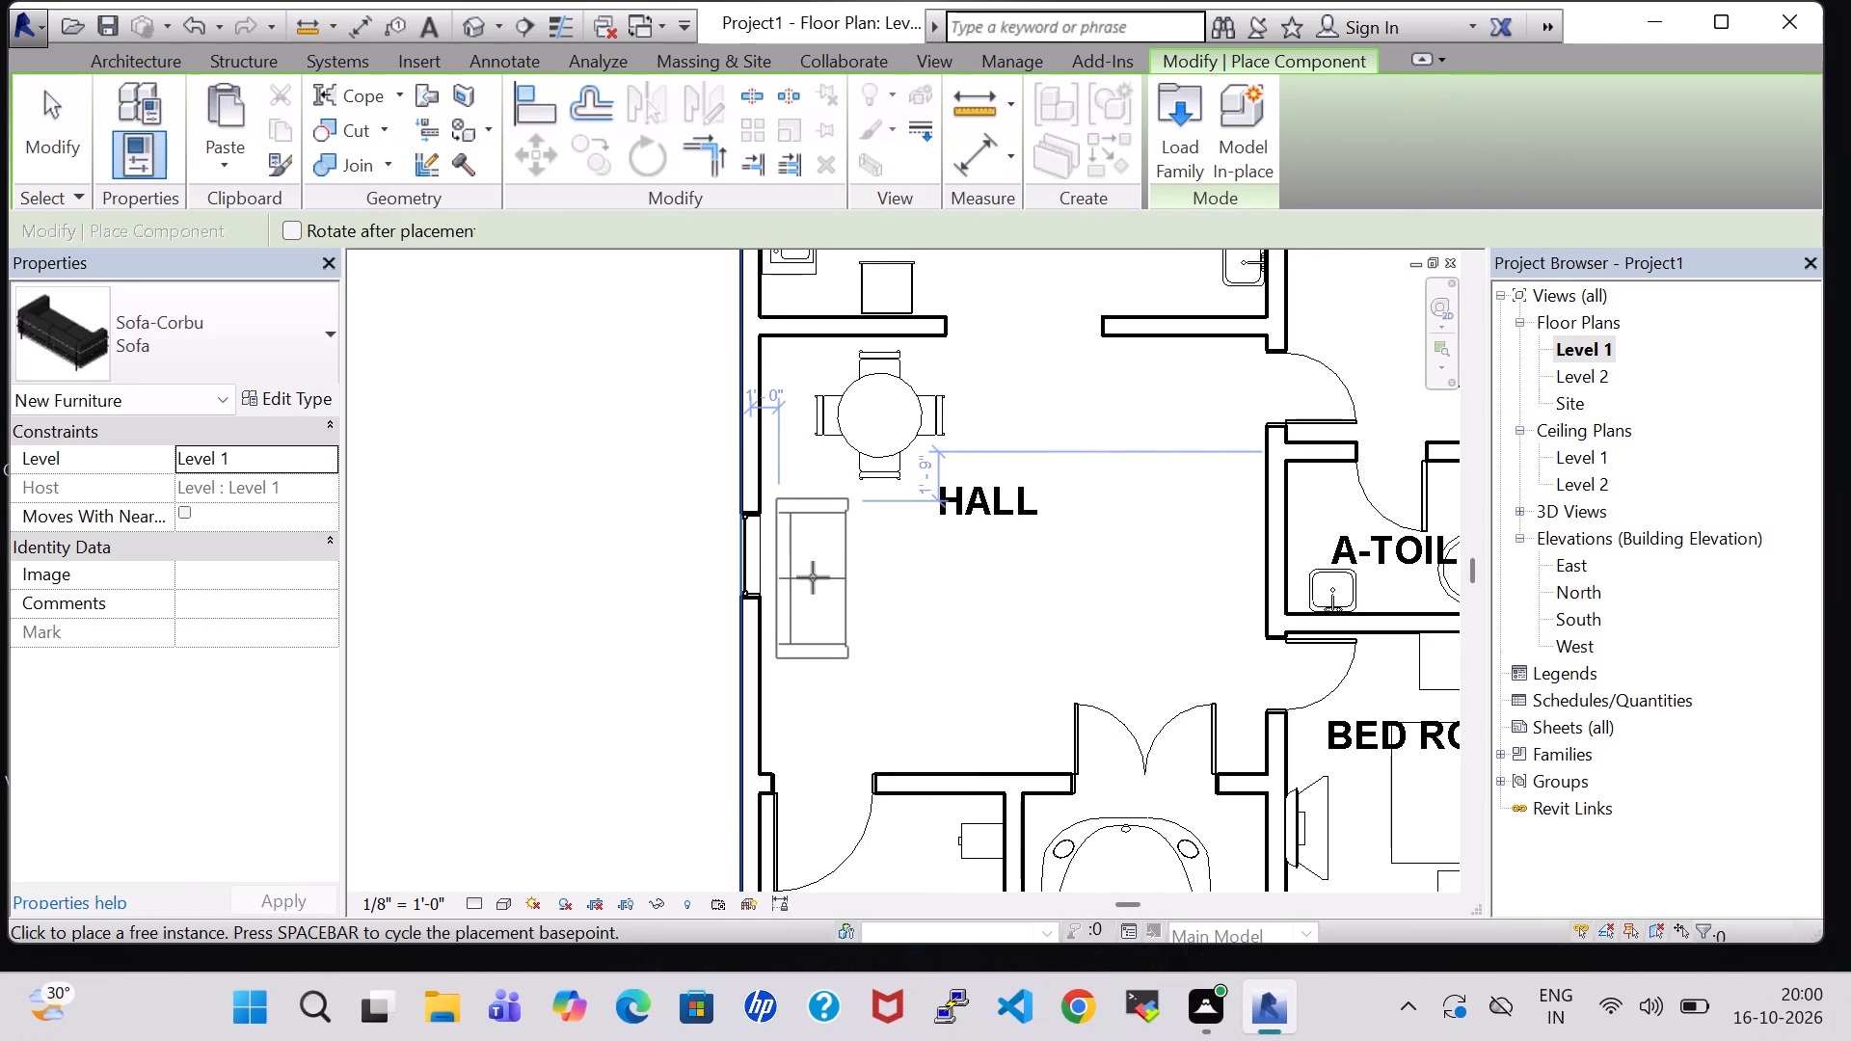
click(812, 577)
key(space)
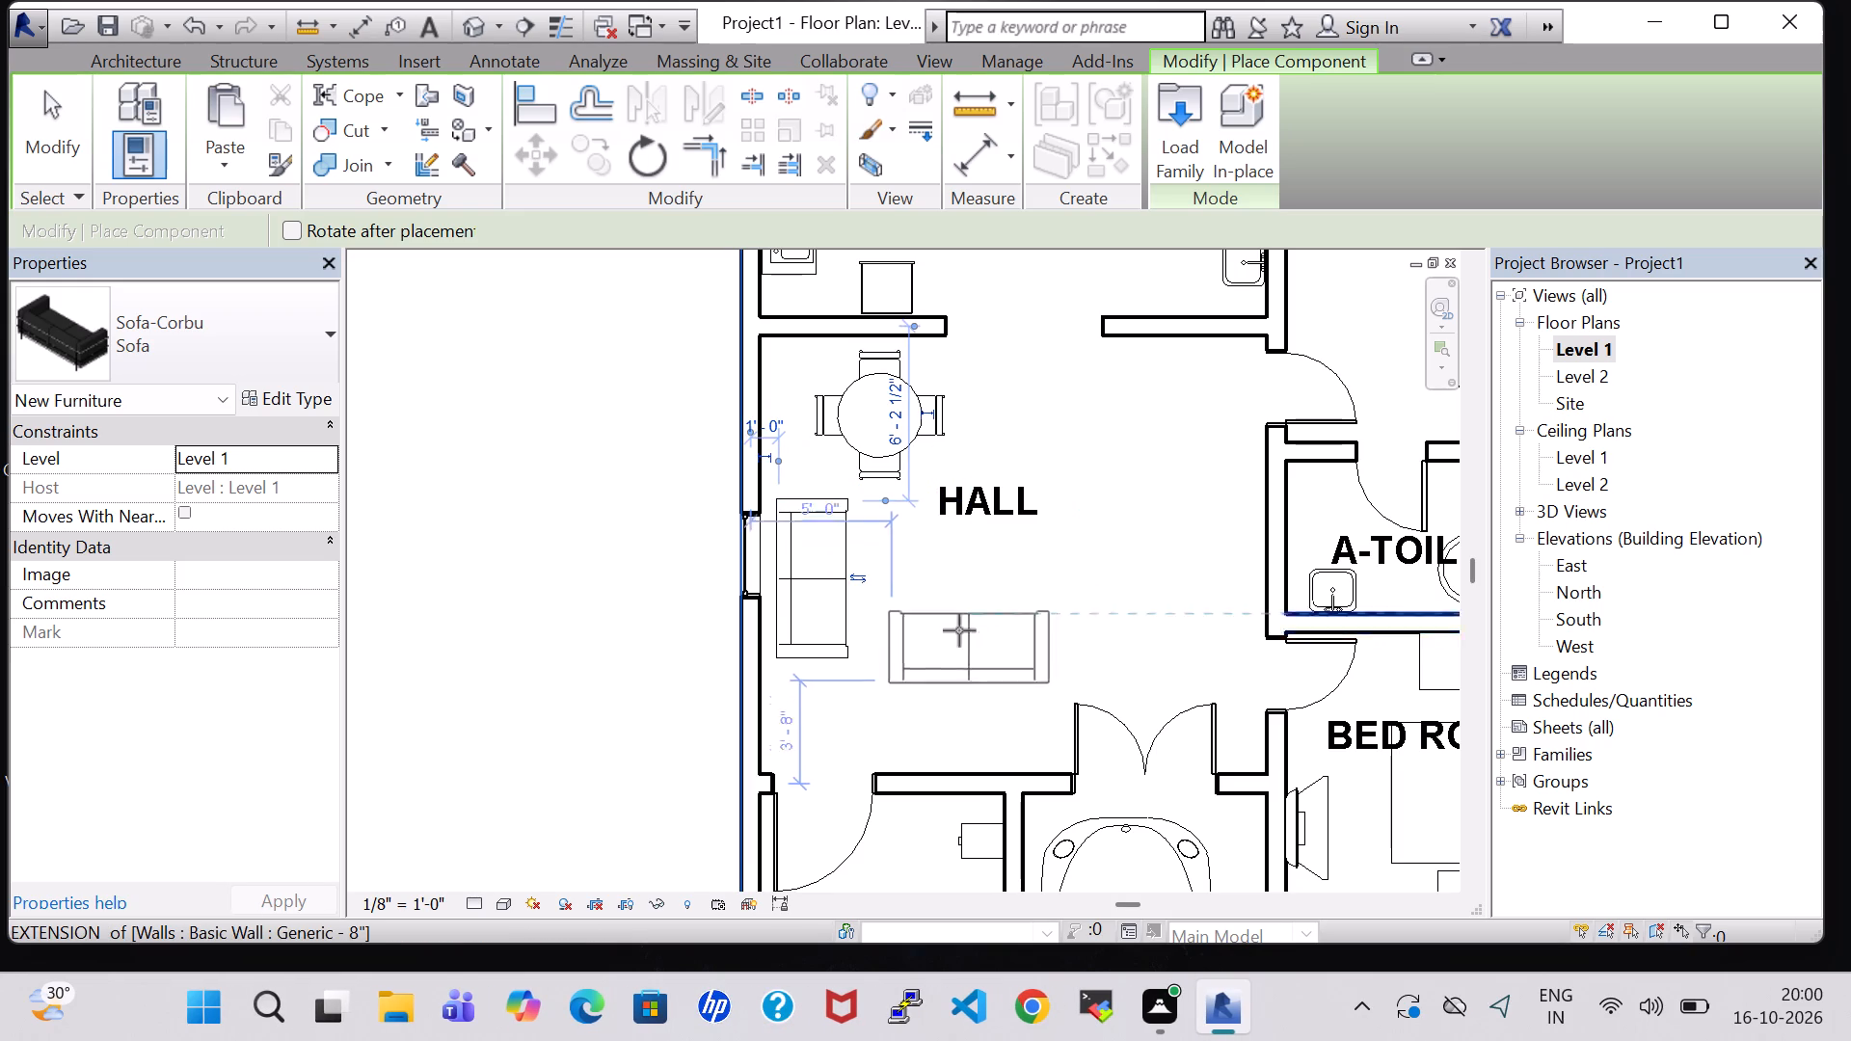
click(959, 630)
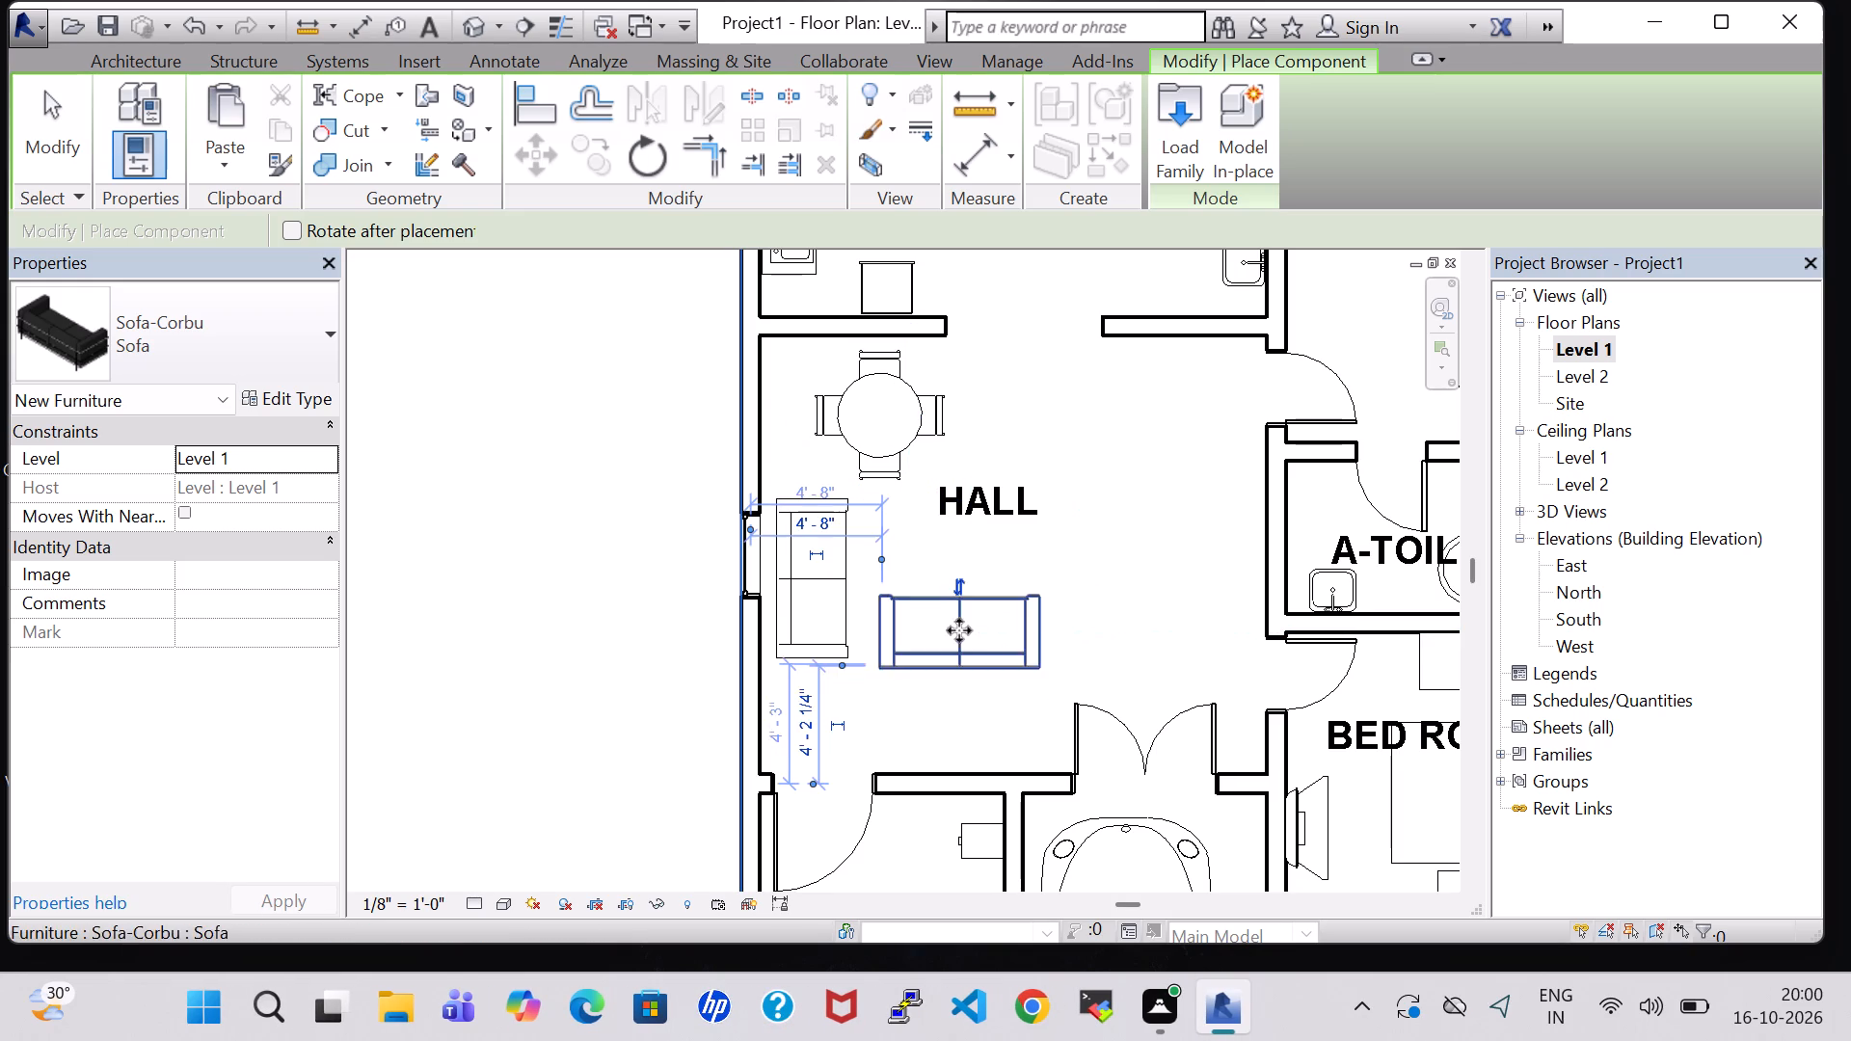
scroll(1117, 493, down, 1)
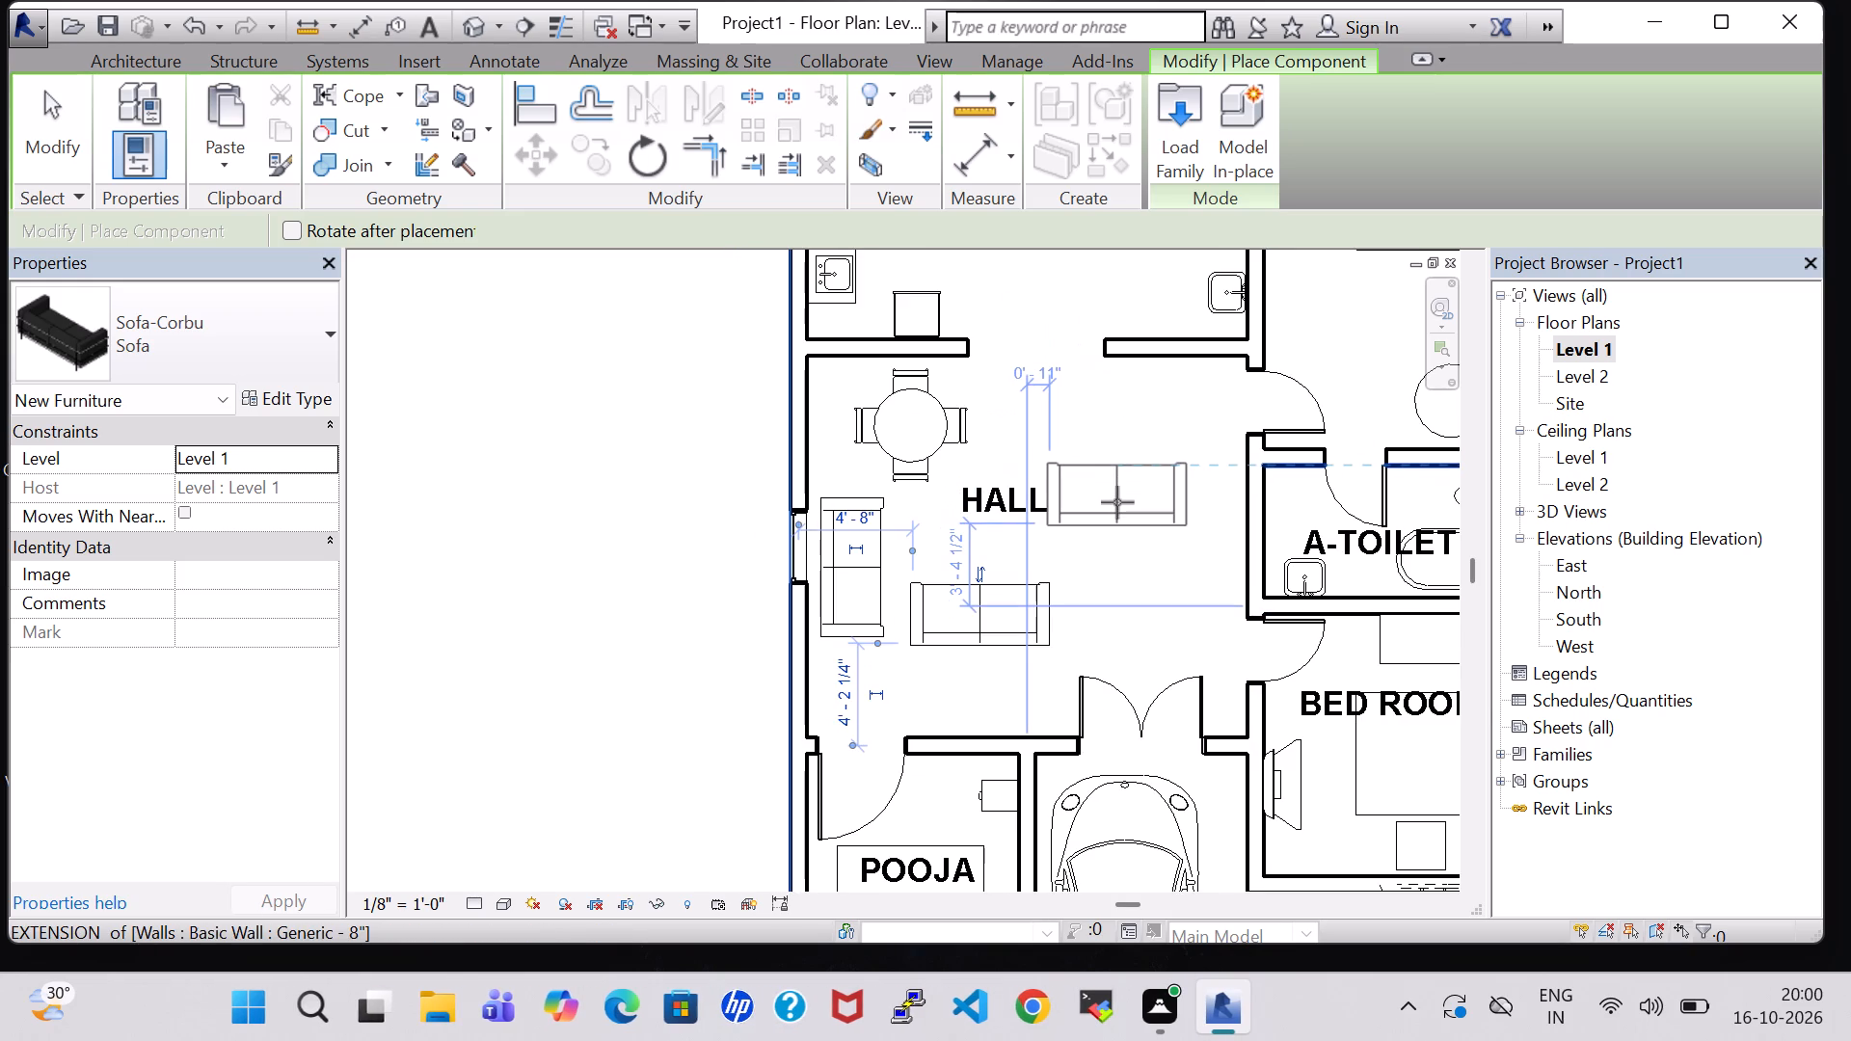
key(Escape)
key(Escape)
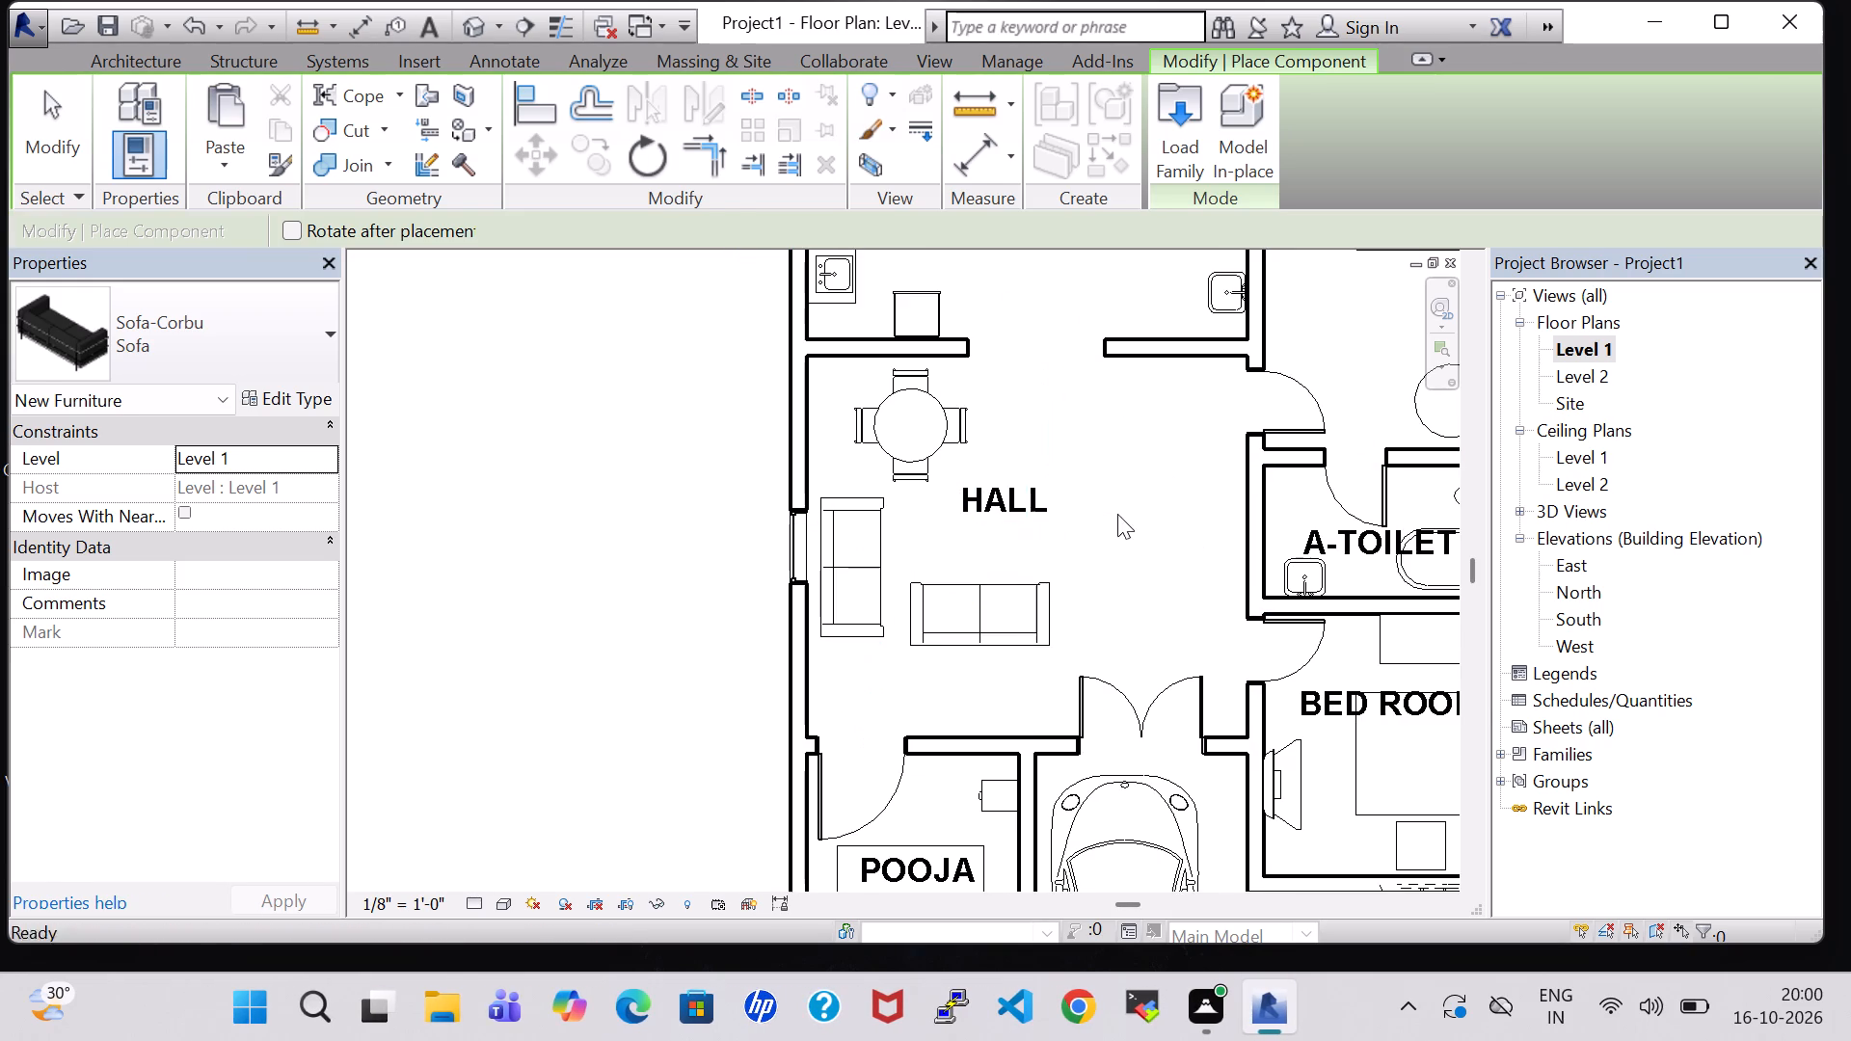
Nudge the perpendicular sofa towards the POOJA wall to a distance of 3' 2 1/4".
click(990, 600)
key(Down)
key(Down)
key(Down)
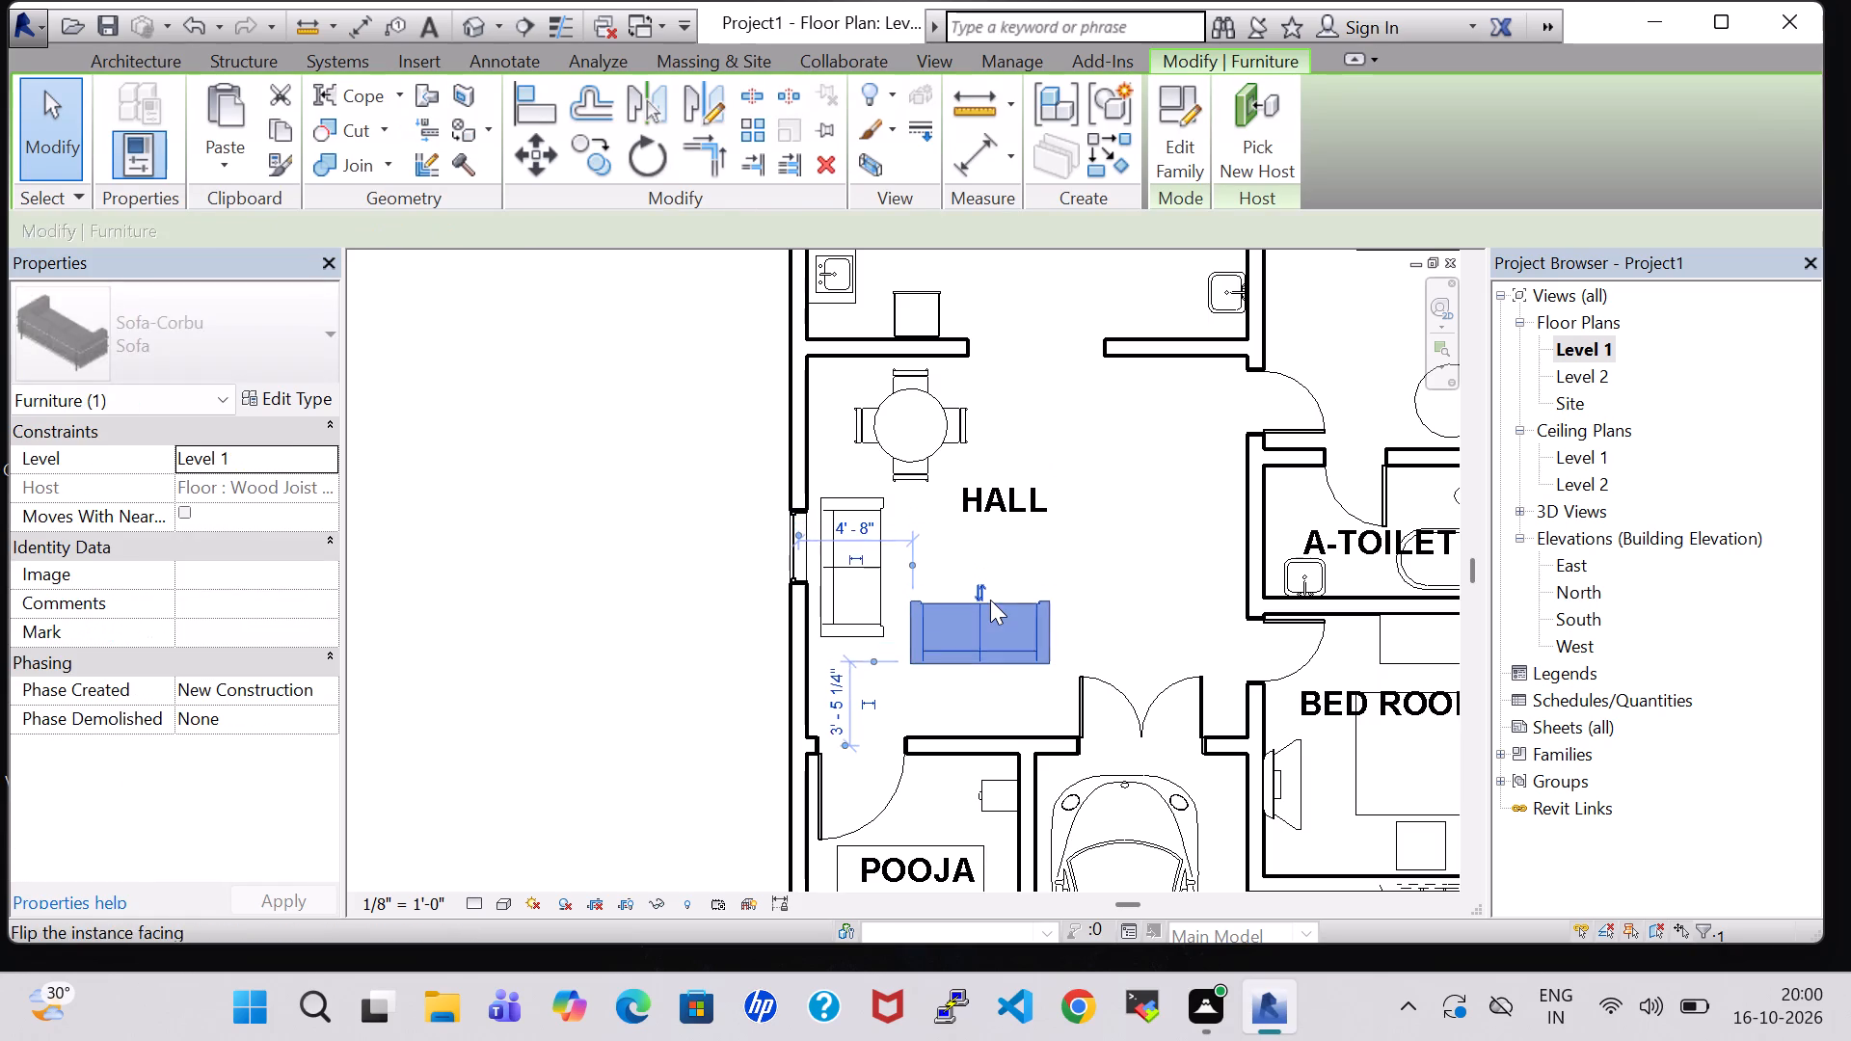
key(Down)
key(Down)
key(Down)
key(Down)
key(Down)
key(Down)
key(Up)
key(Up)
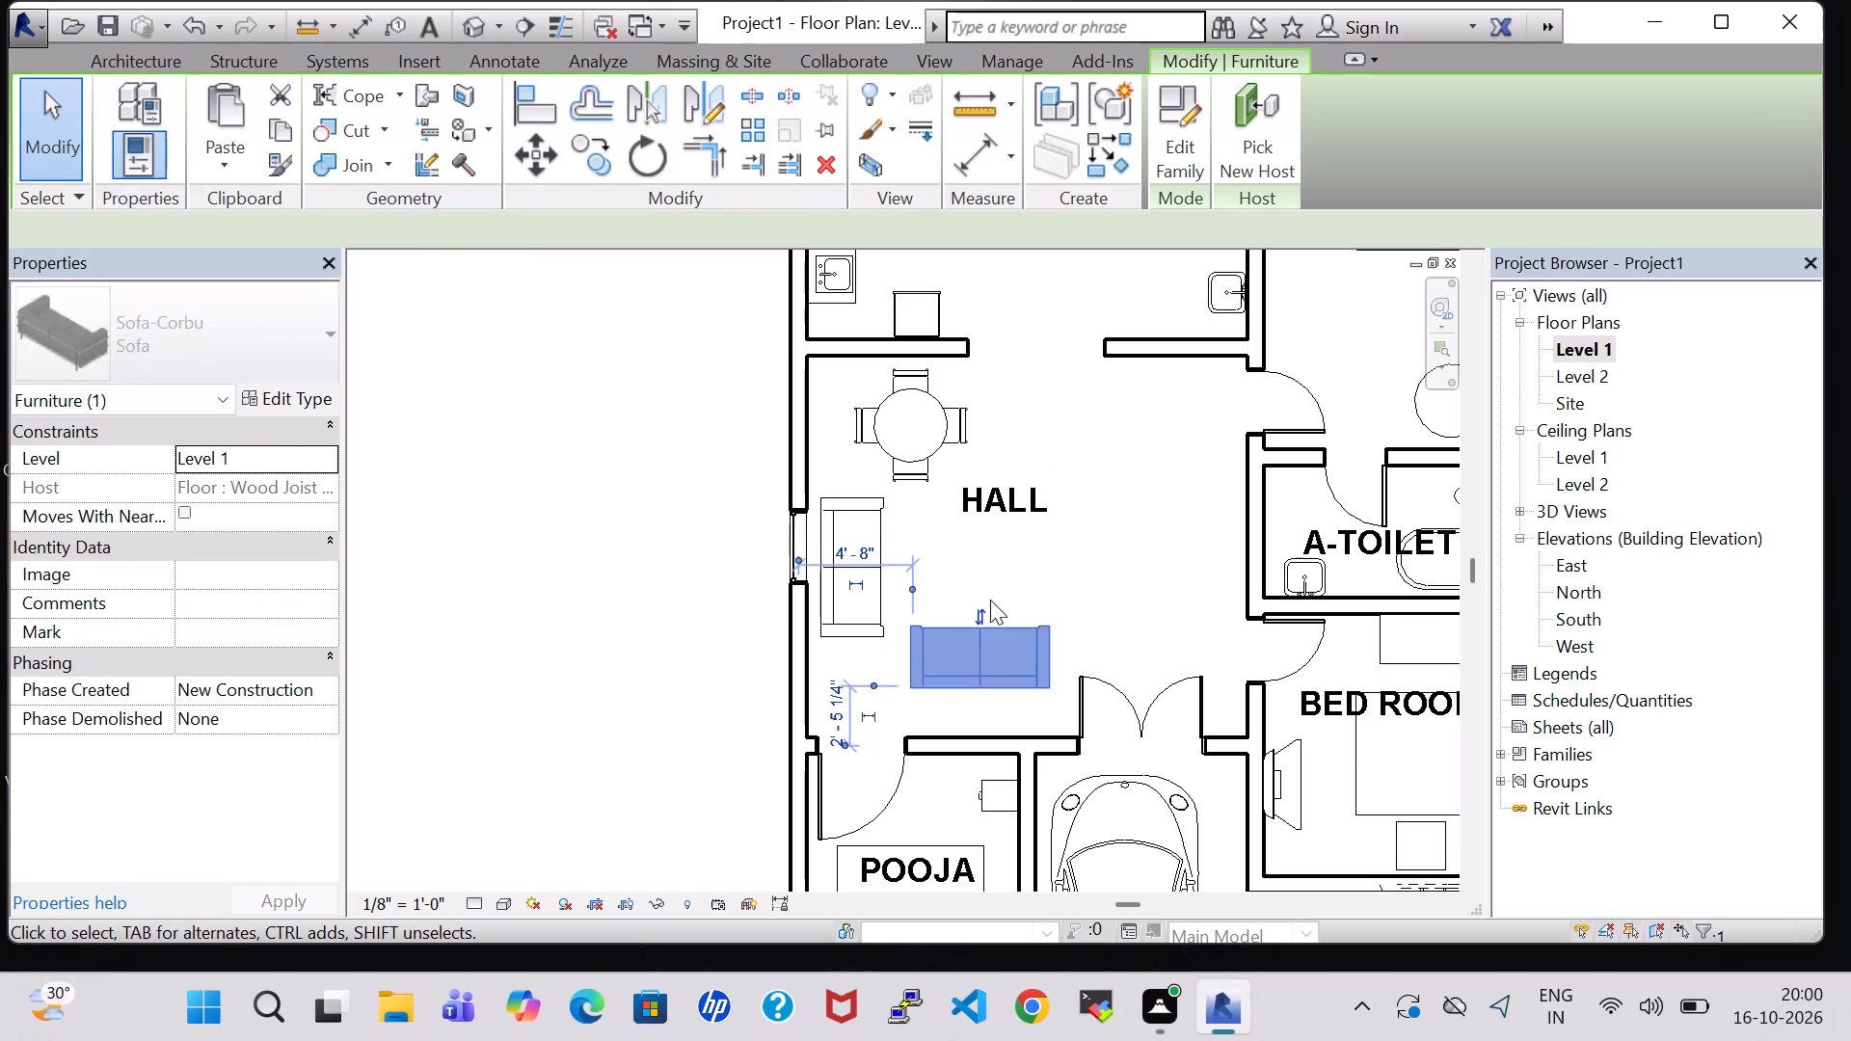
key(Up)
key(Up)
key(Up)
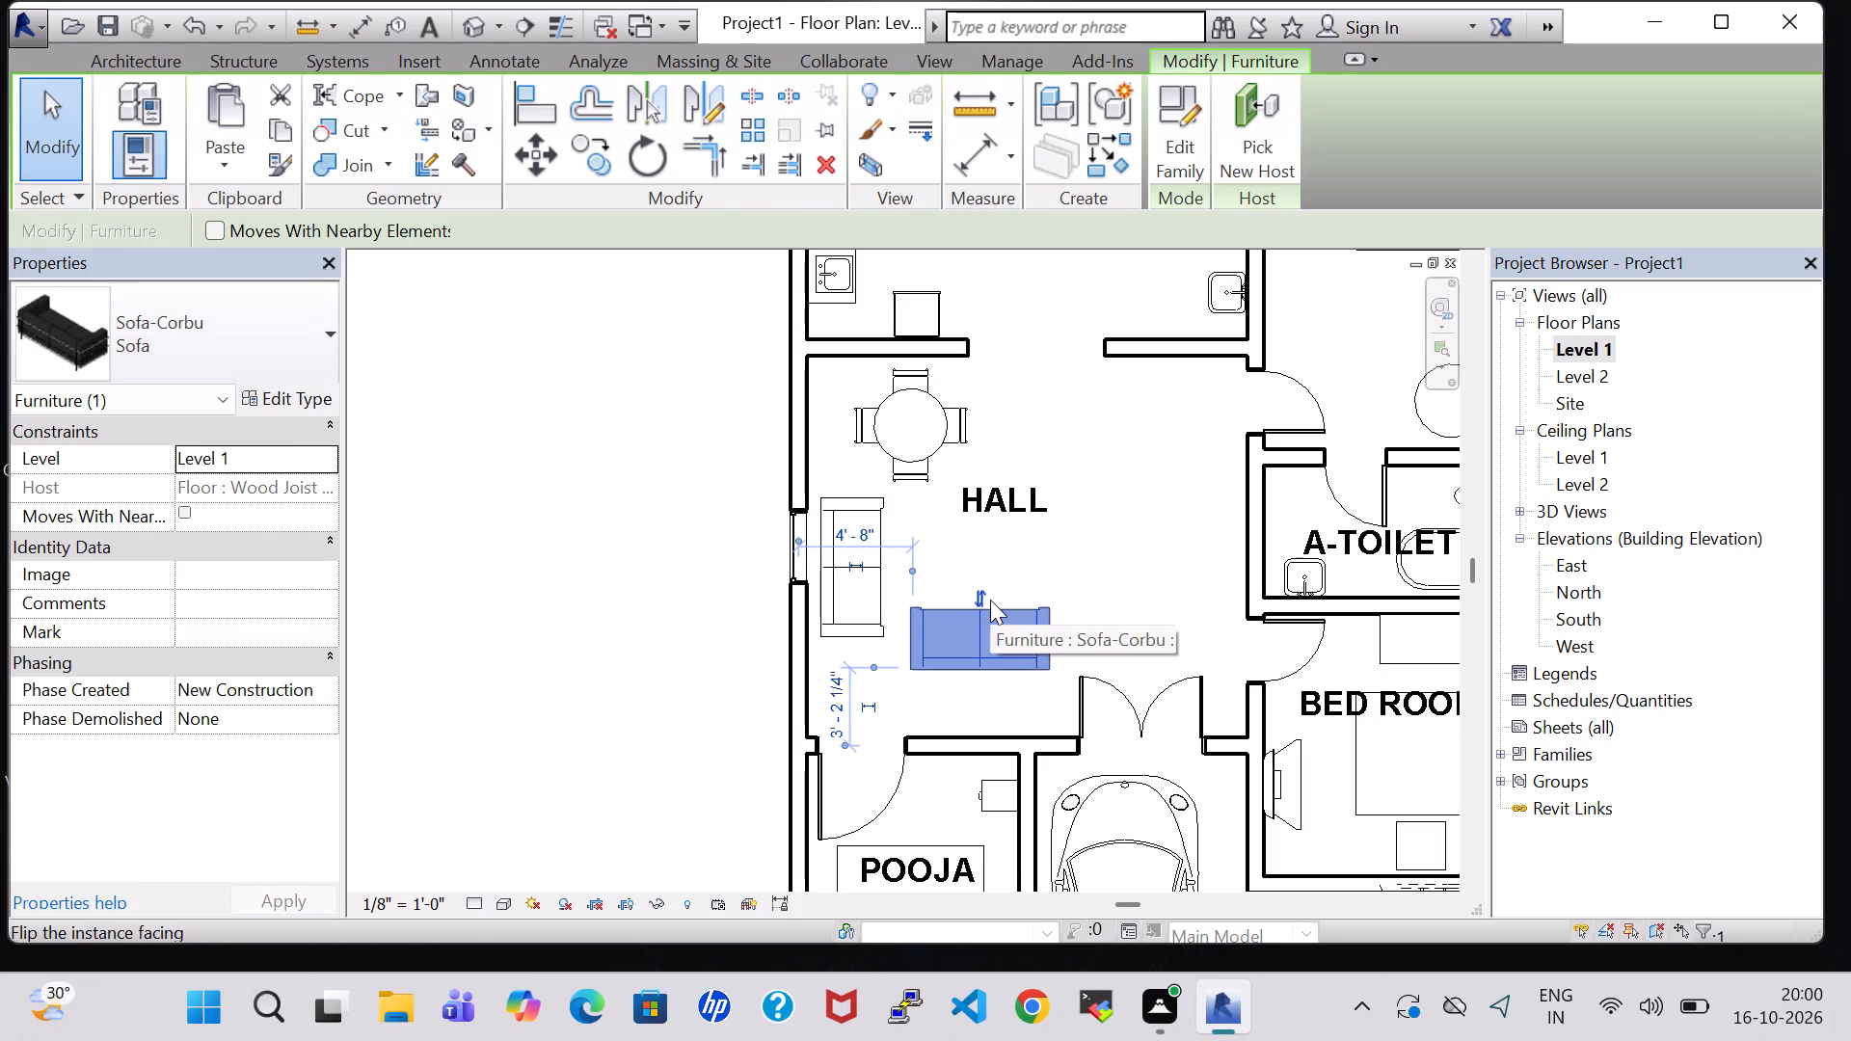
click(705, 505)
Nudge the sofa beside the window flush against the exterior wall, keeping its position along the wall.
click(851, 526)
key(Left)
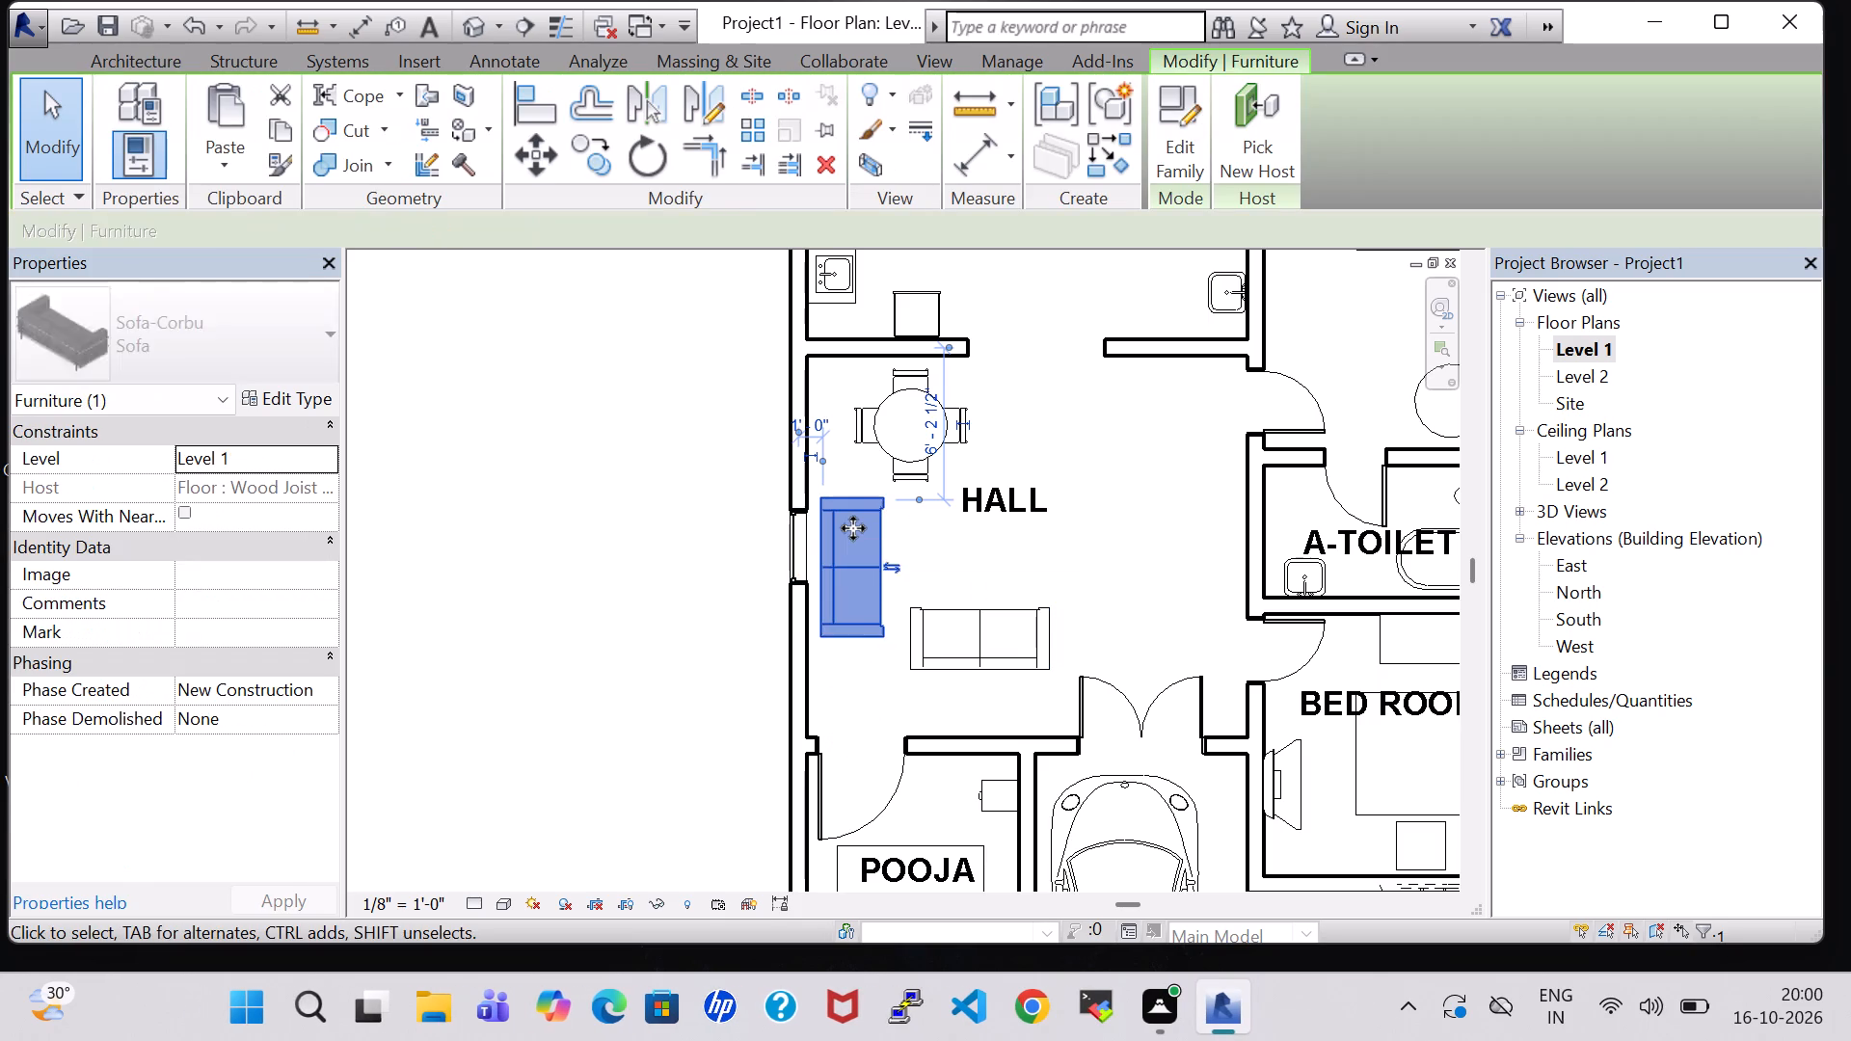
key(Left)
key(Up)
key(Up)
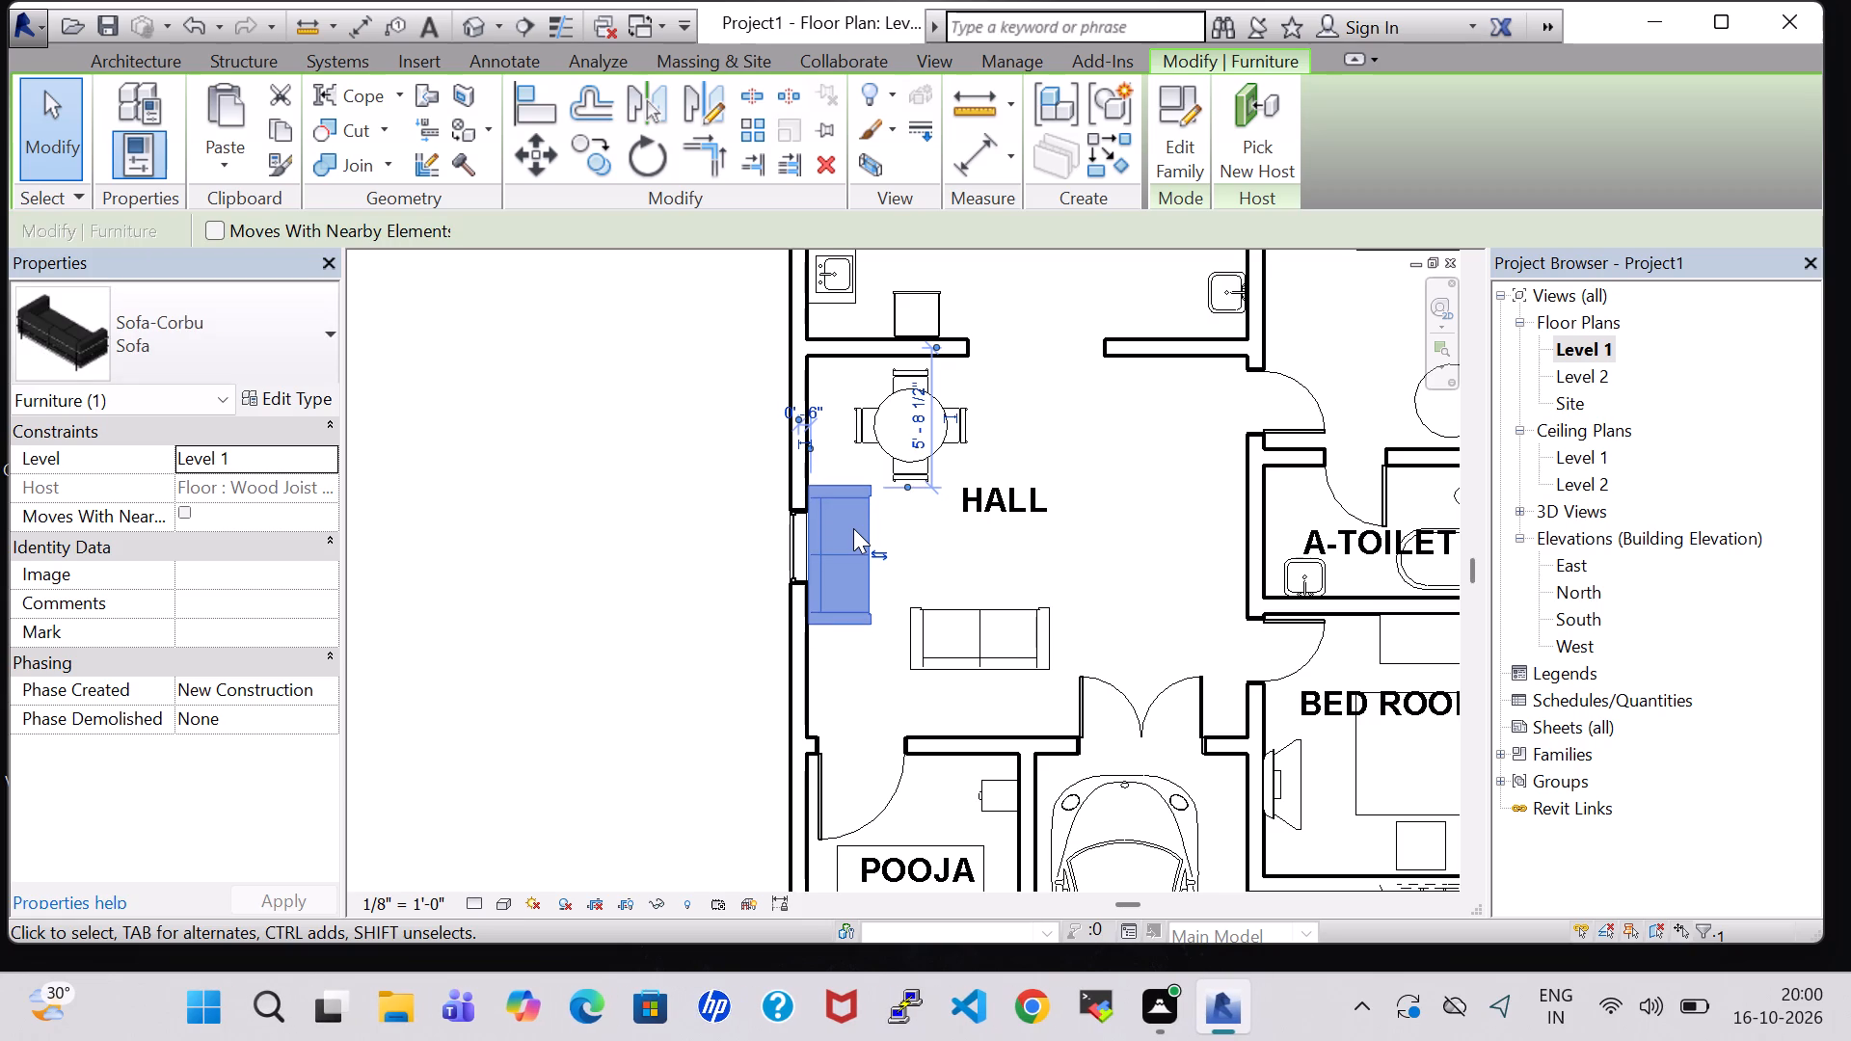
key(Down)
key(Down)
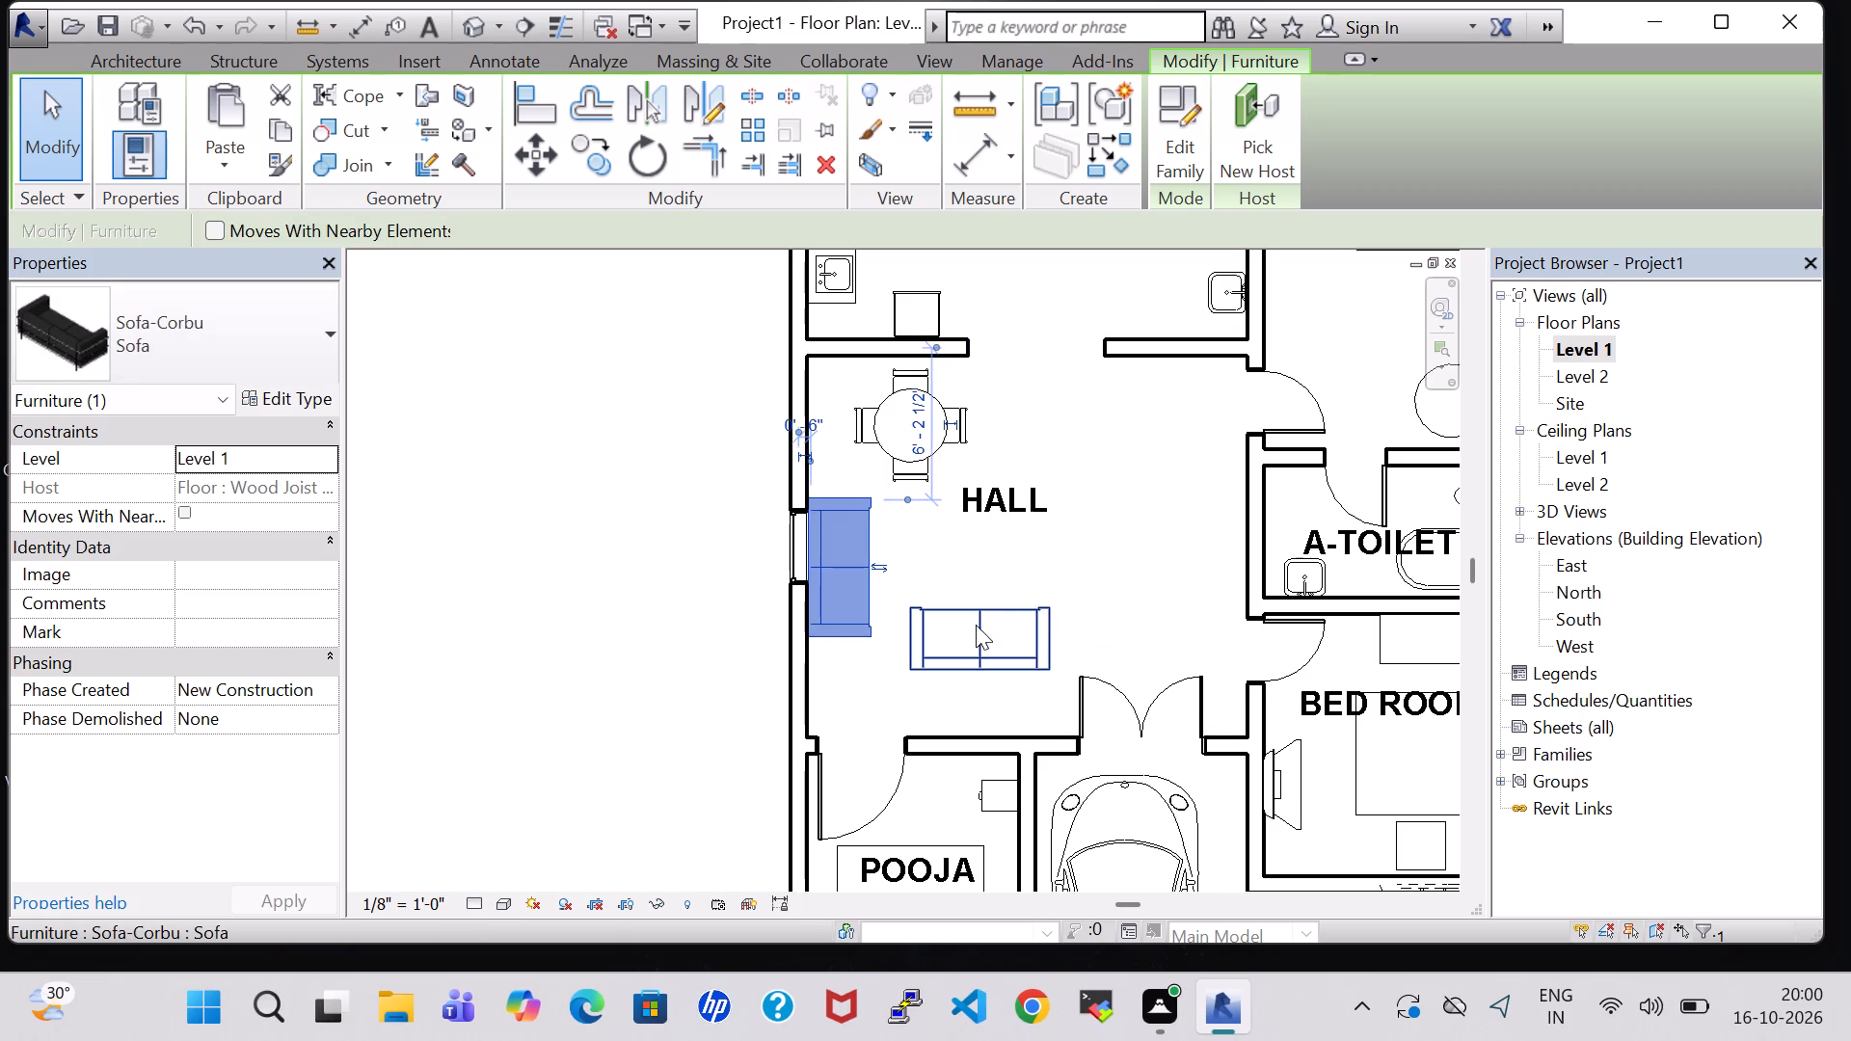
Nudge the perpendicular sofa closer to the window wall, to 4' 2" from it.
click(976, 625)
key(Down)
key(Left)
key(Left)
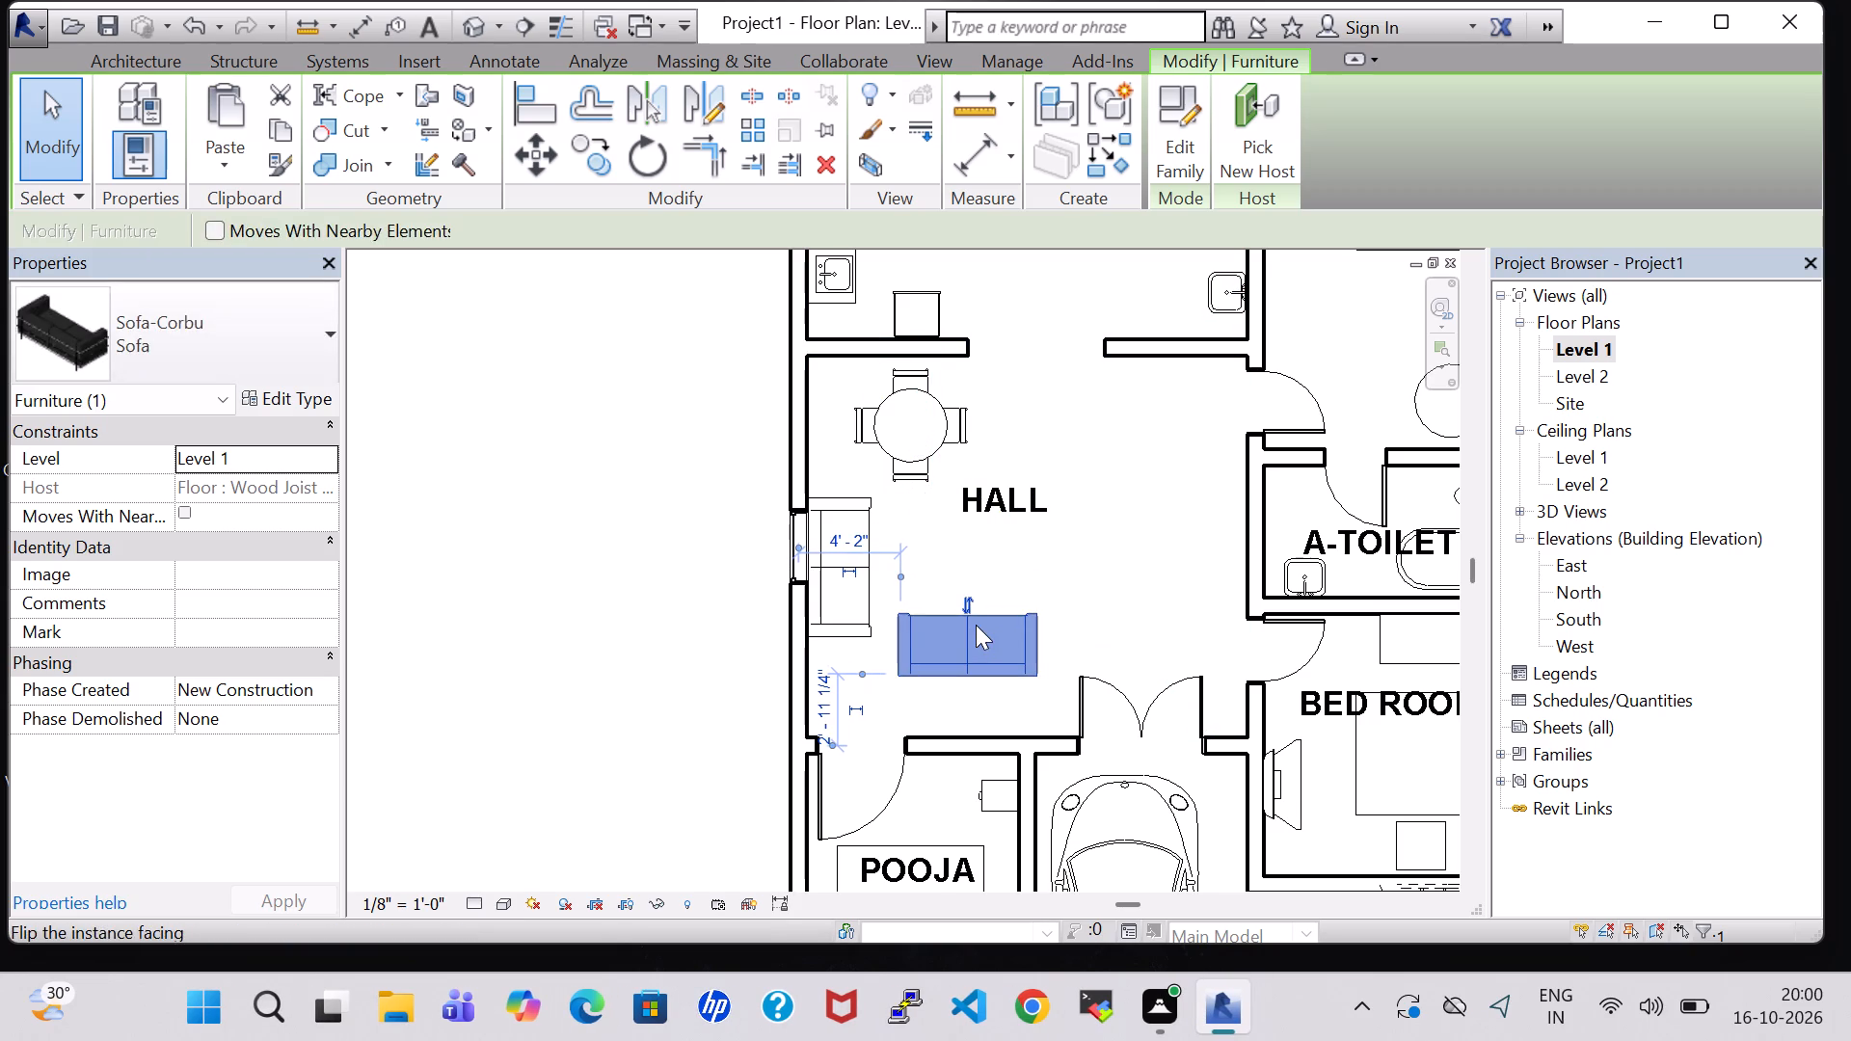
key(Up)
click(600, 502)
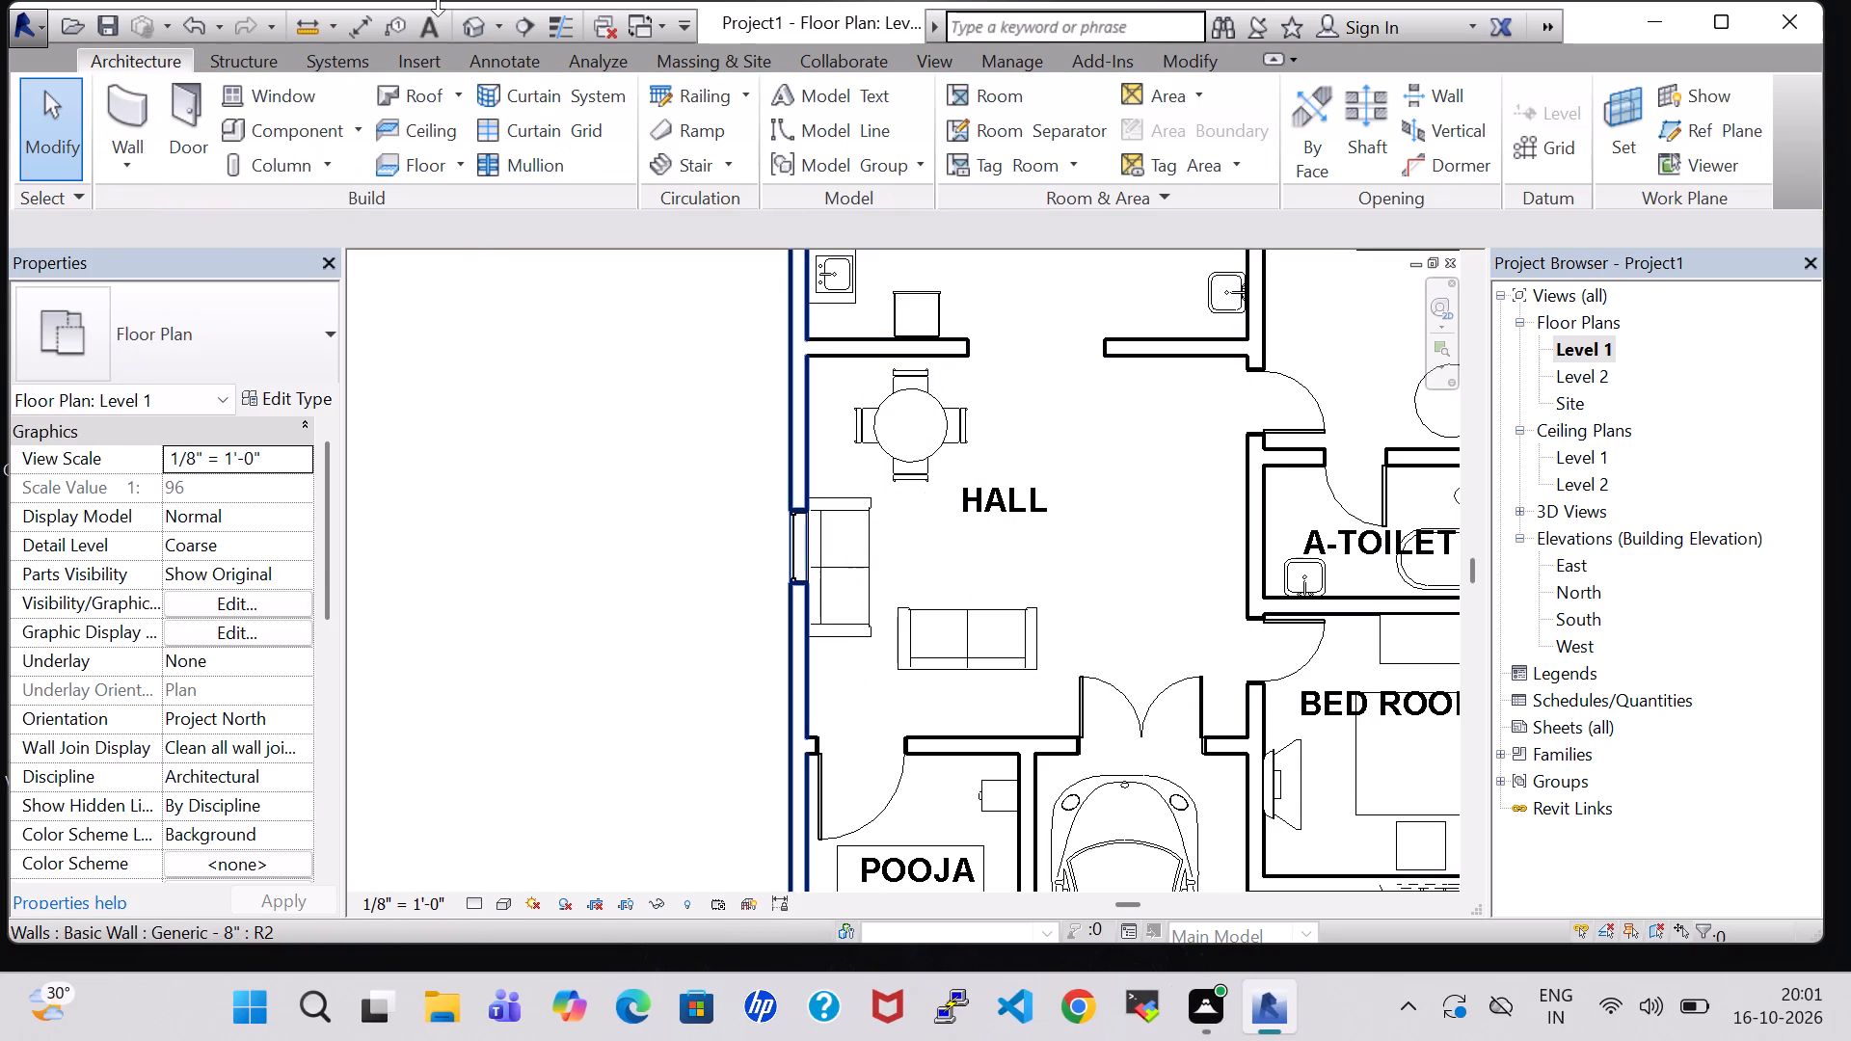
Load the Table-Round family from the Furniture library's Tables folder as a component for placement.
click(302, 118)
click(1186, 140)
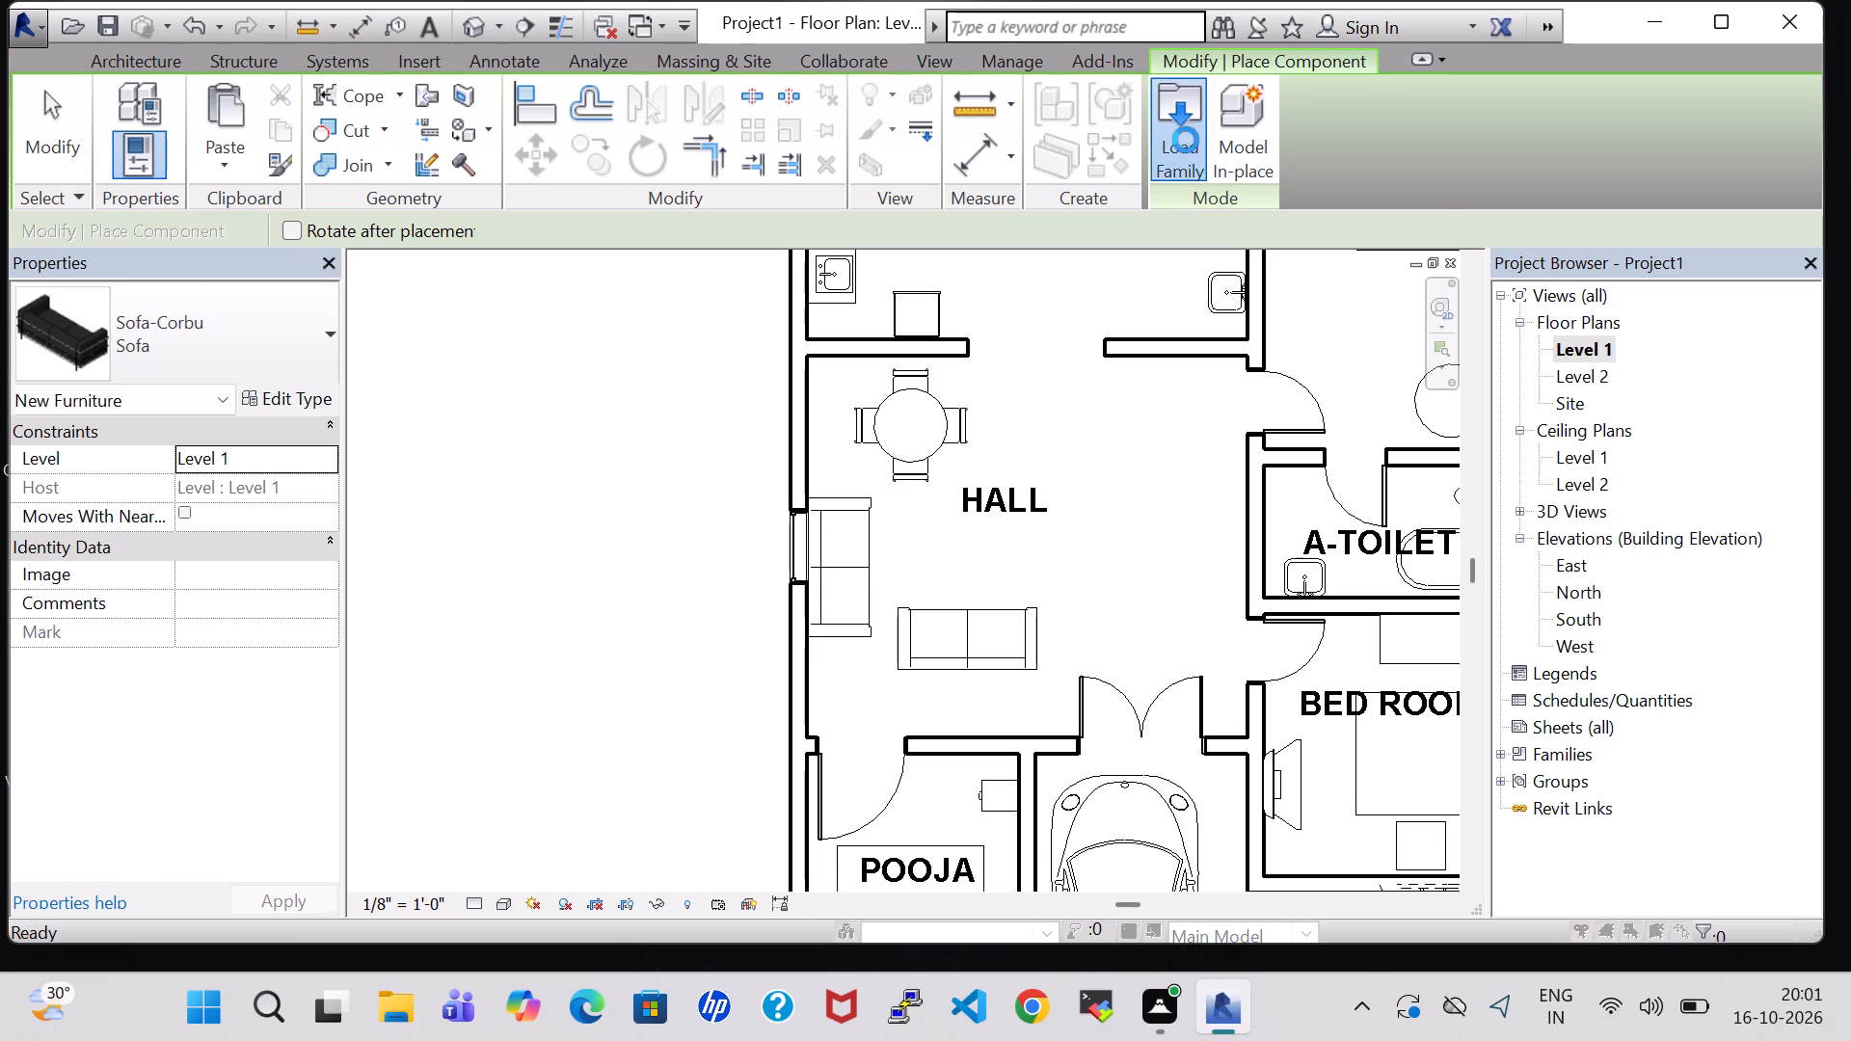
scroll(1037, 512, down, 1)
double_click(1073, 407)
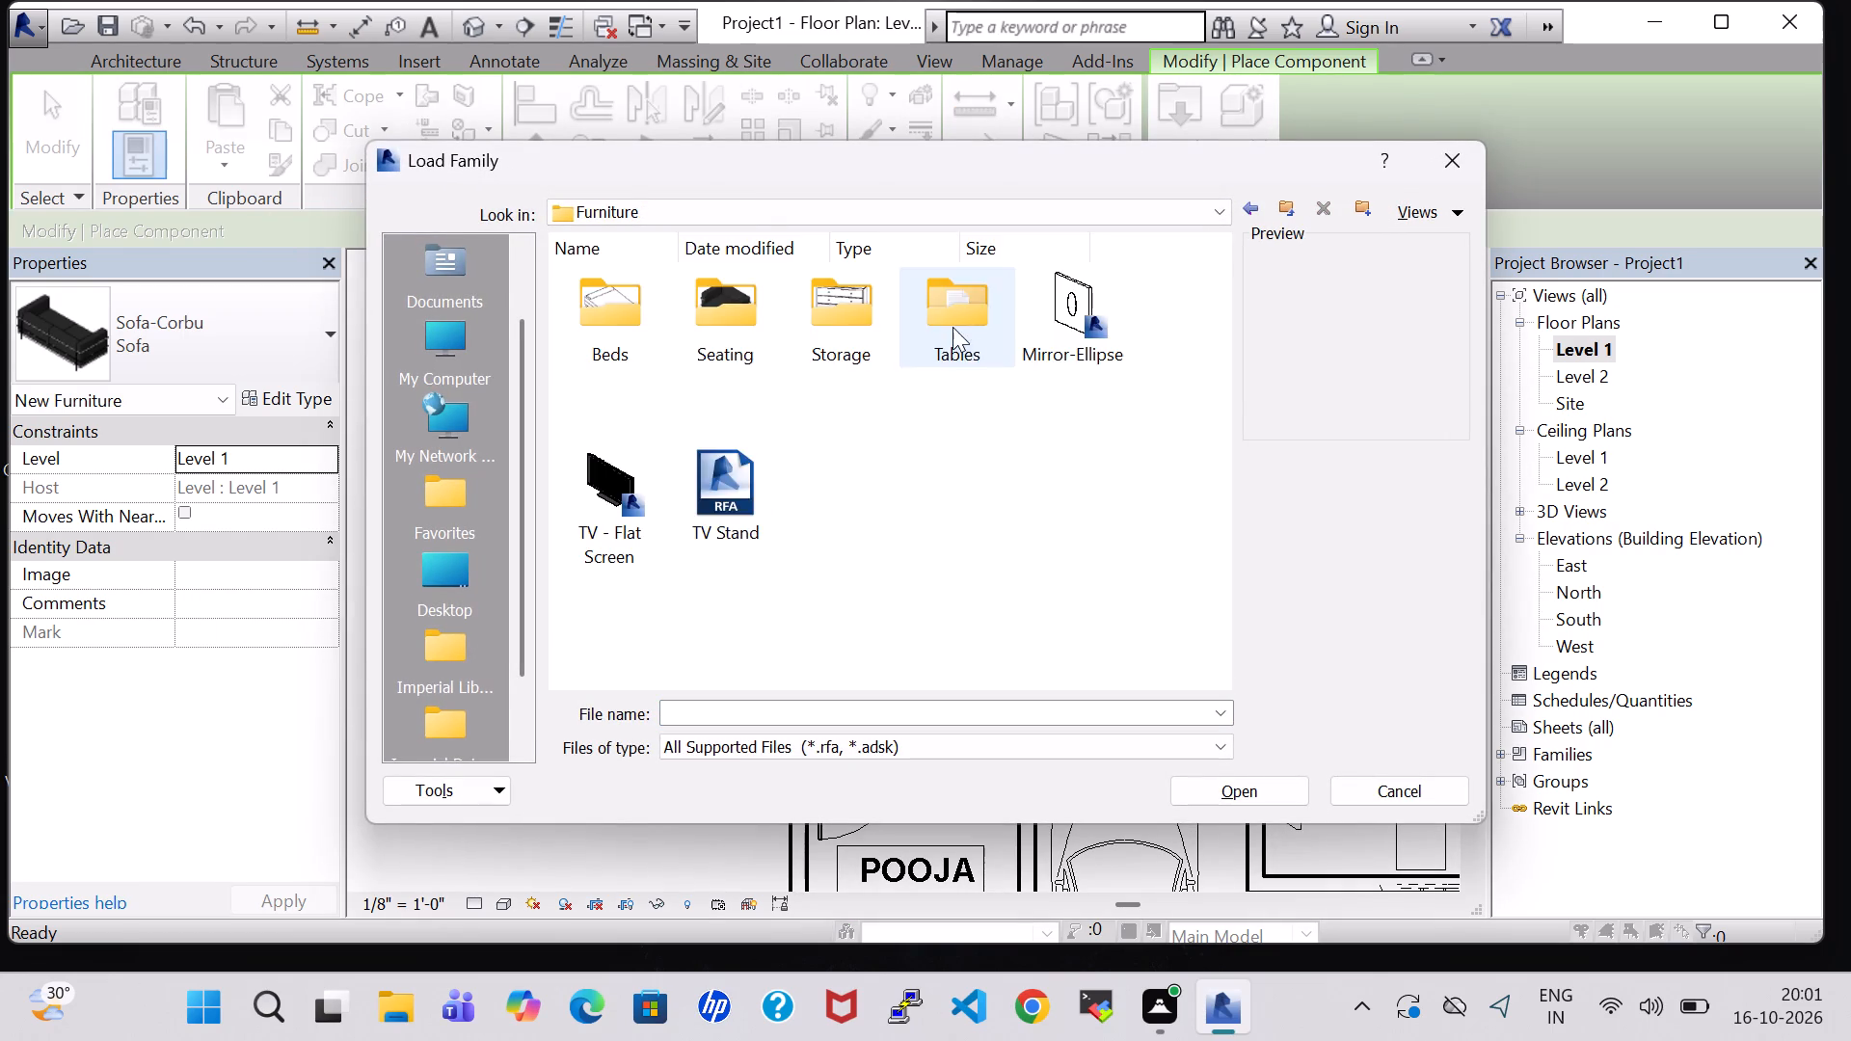
double_click(952, 327)
scroll(760, 487, down, 2)
click(595, 705)
click(602, 641)
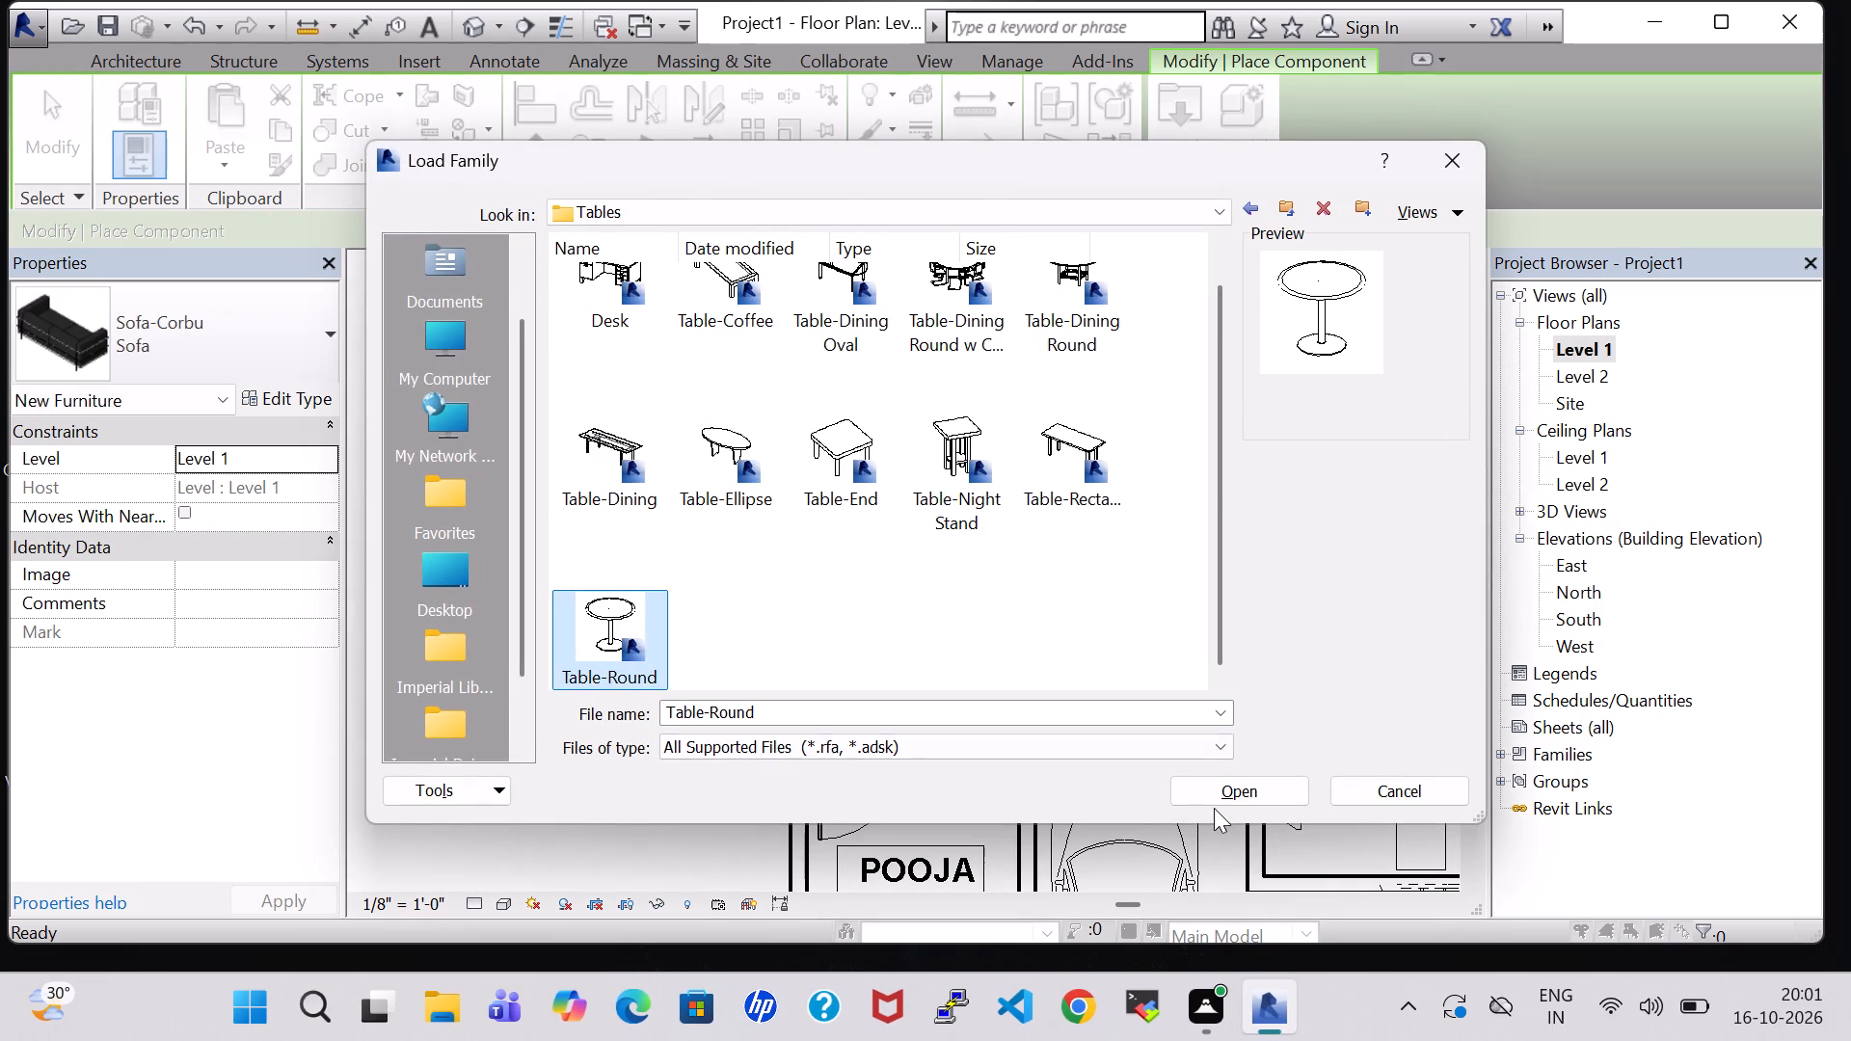
click(1217, 784)
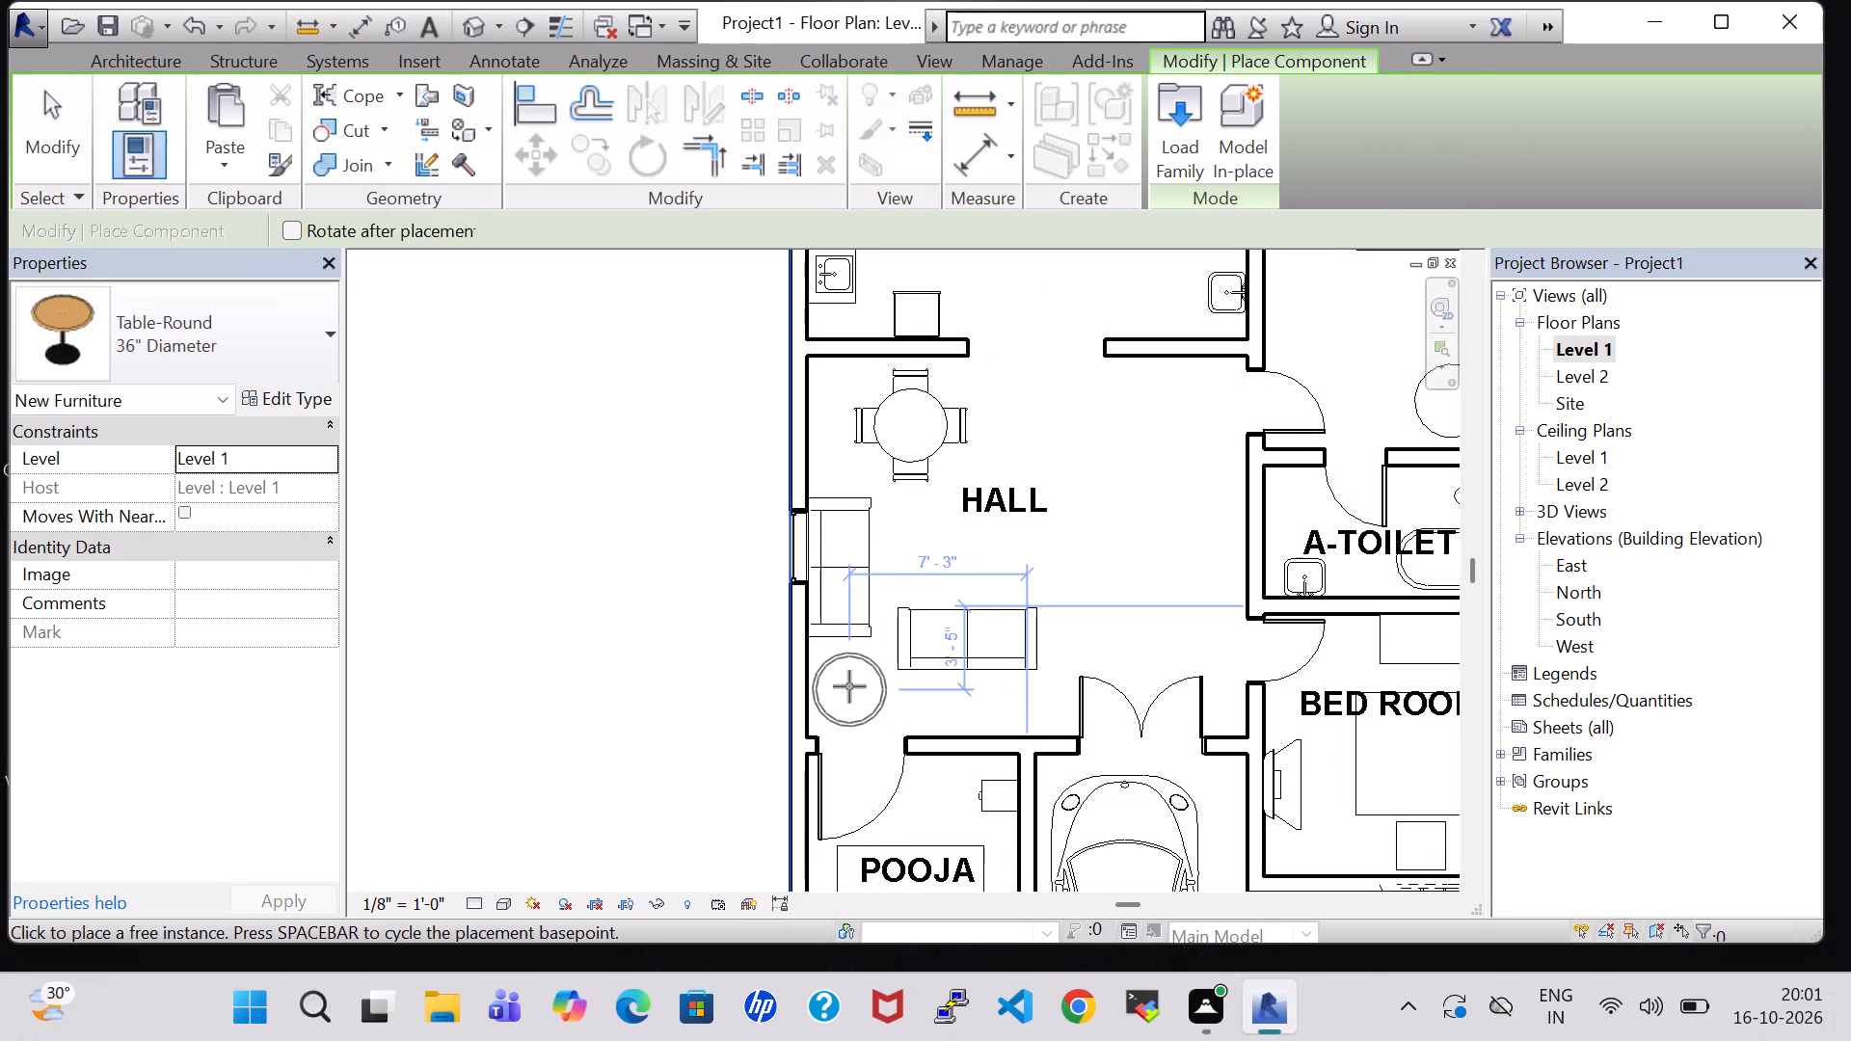
Place one 36" Diameter Table-Round in the HALL corner, between the window-wall sofa and the POOJA door.
scroll(849, 686, up, 5)
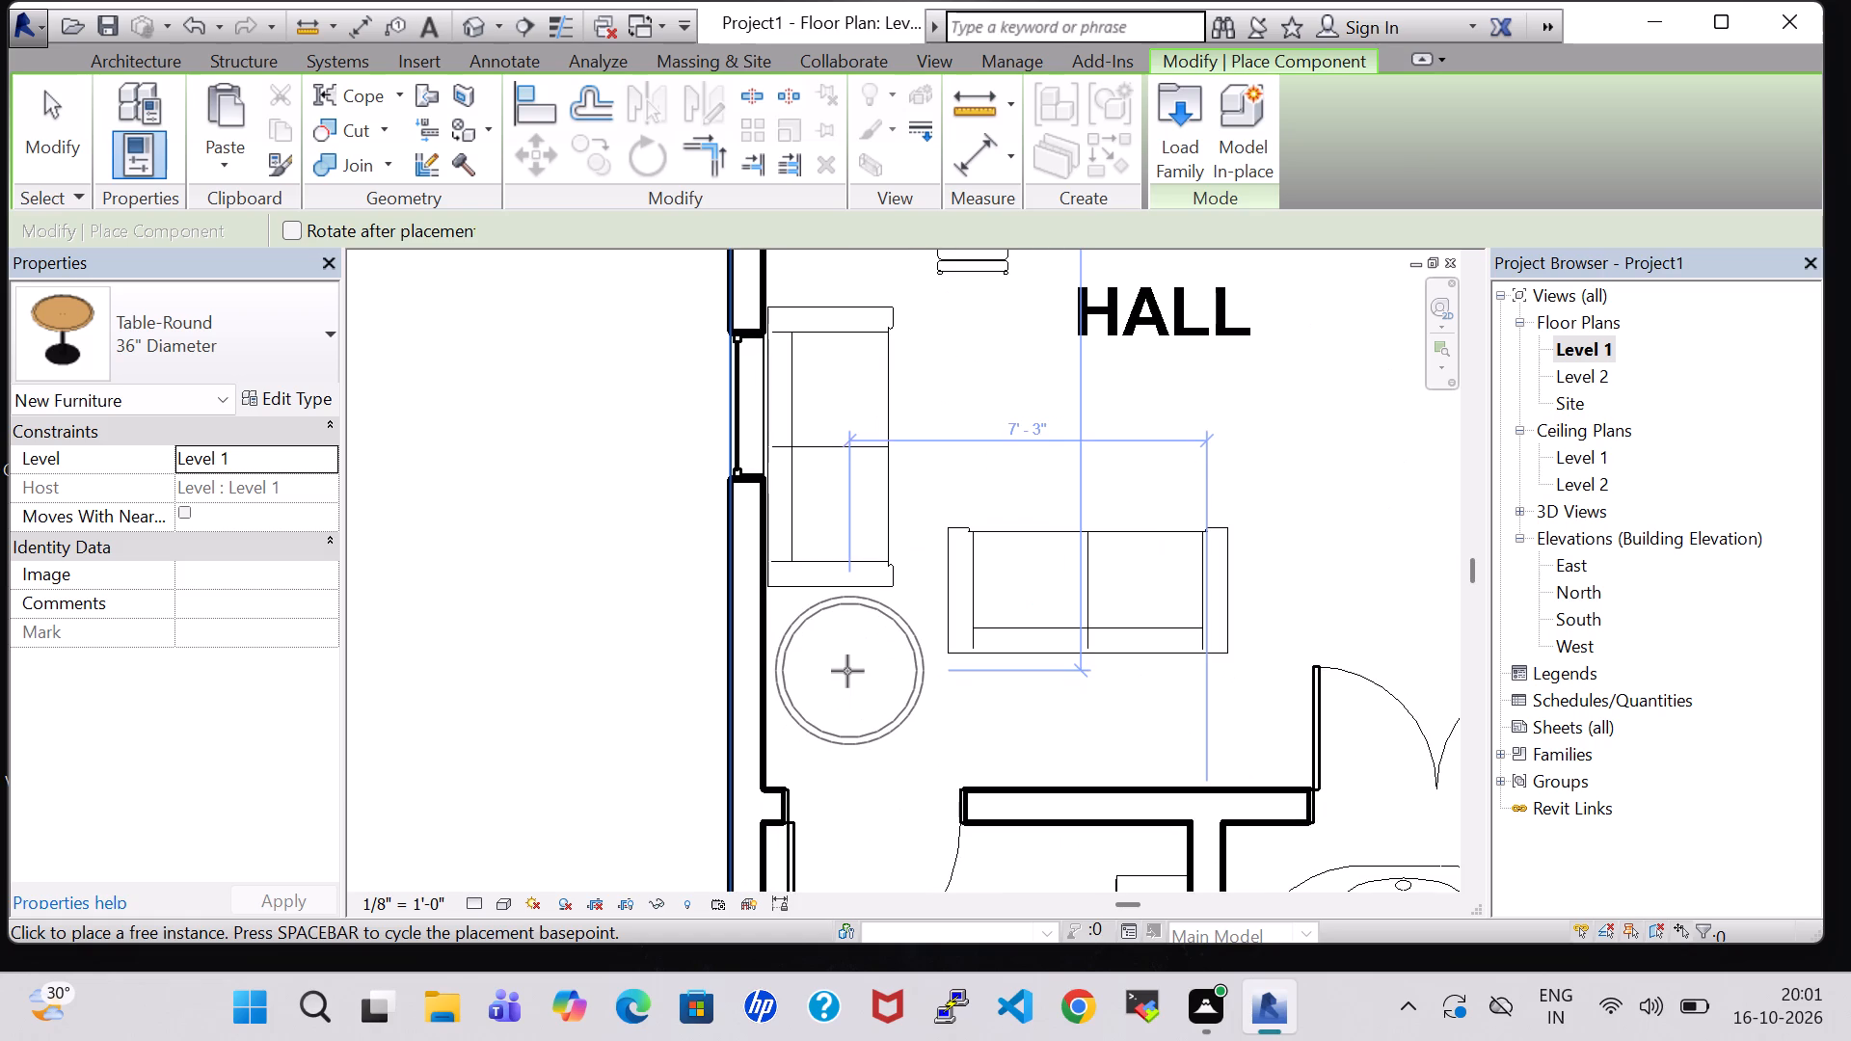
click(847, 671)
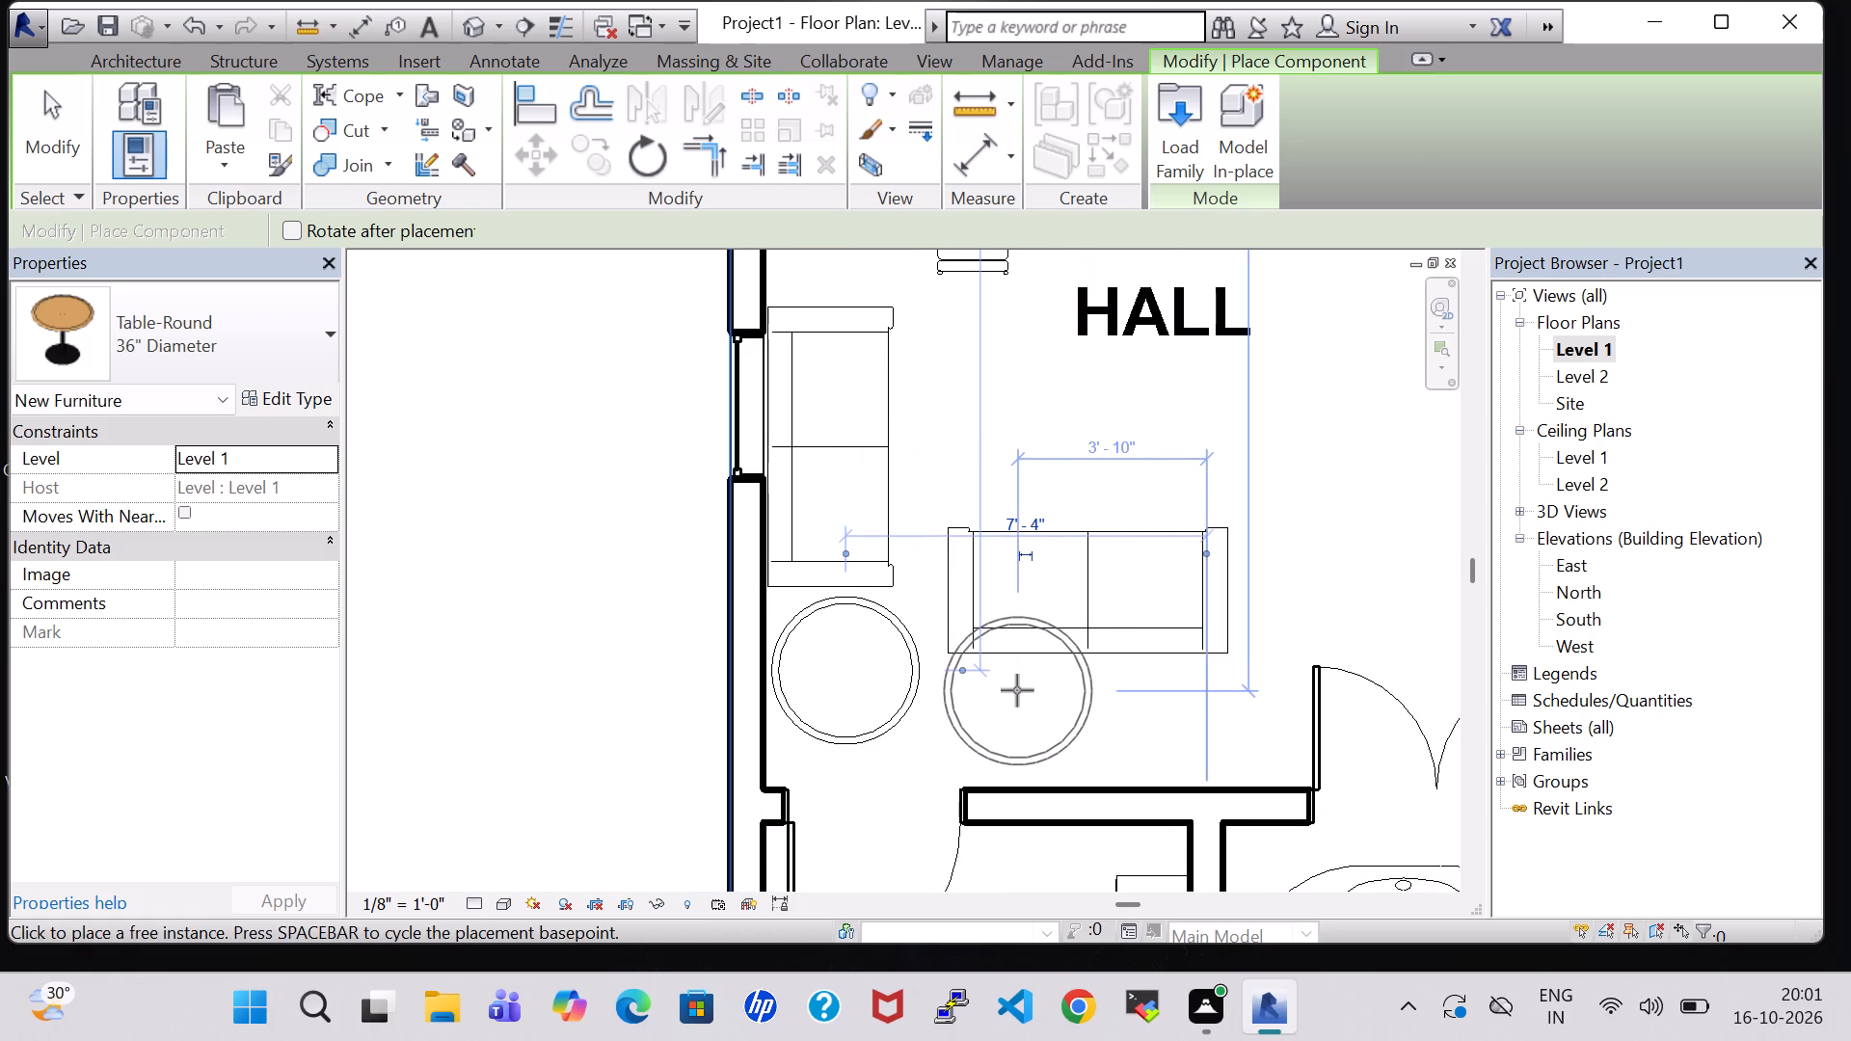
key(Escape)
key(Escape)
Load the Table-Dining Oval family from the Furniture library's Tables folder as a component for placement.
middle_click(1111, 414)
scroll(1111, 414, down, 4)
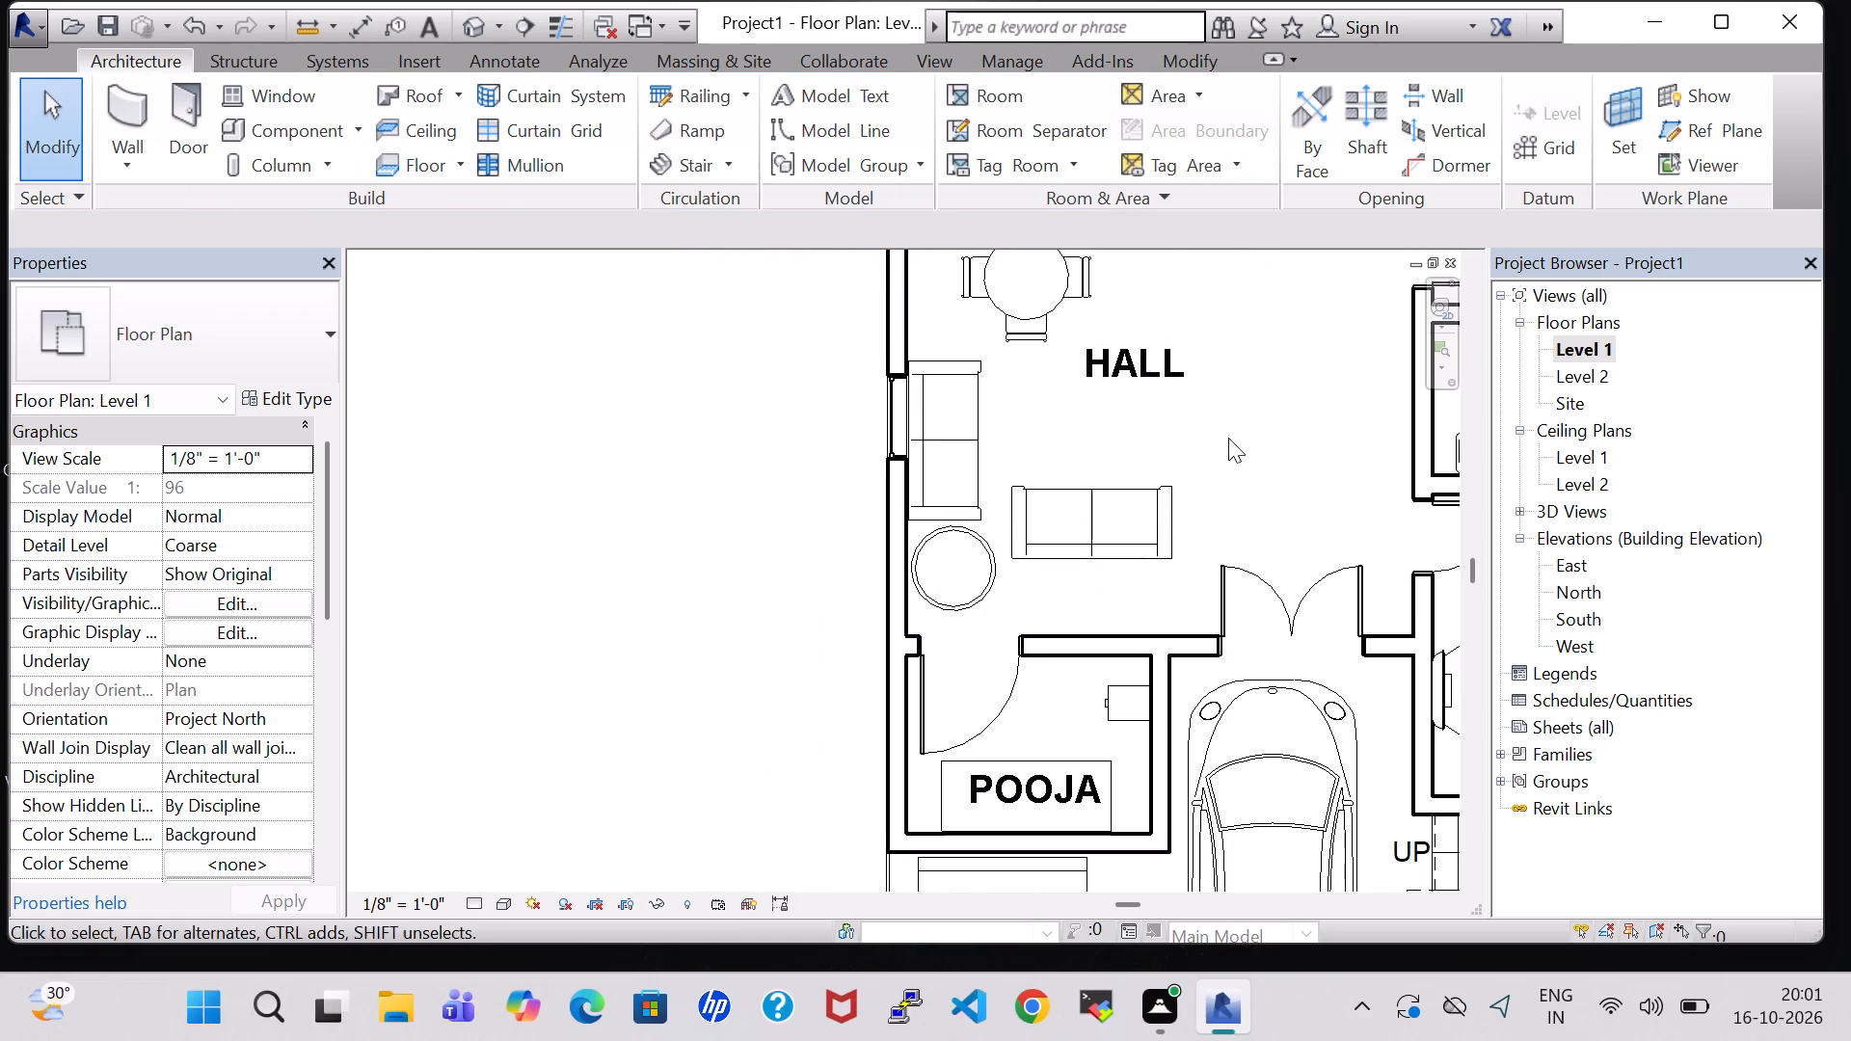
middle_drag(1260, 439, 1079, 559)
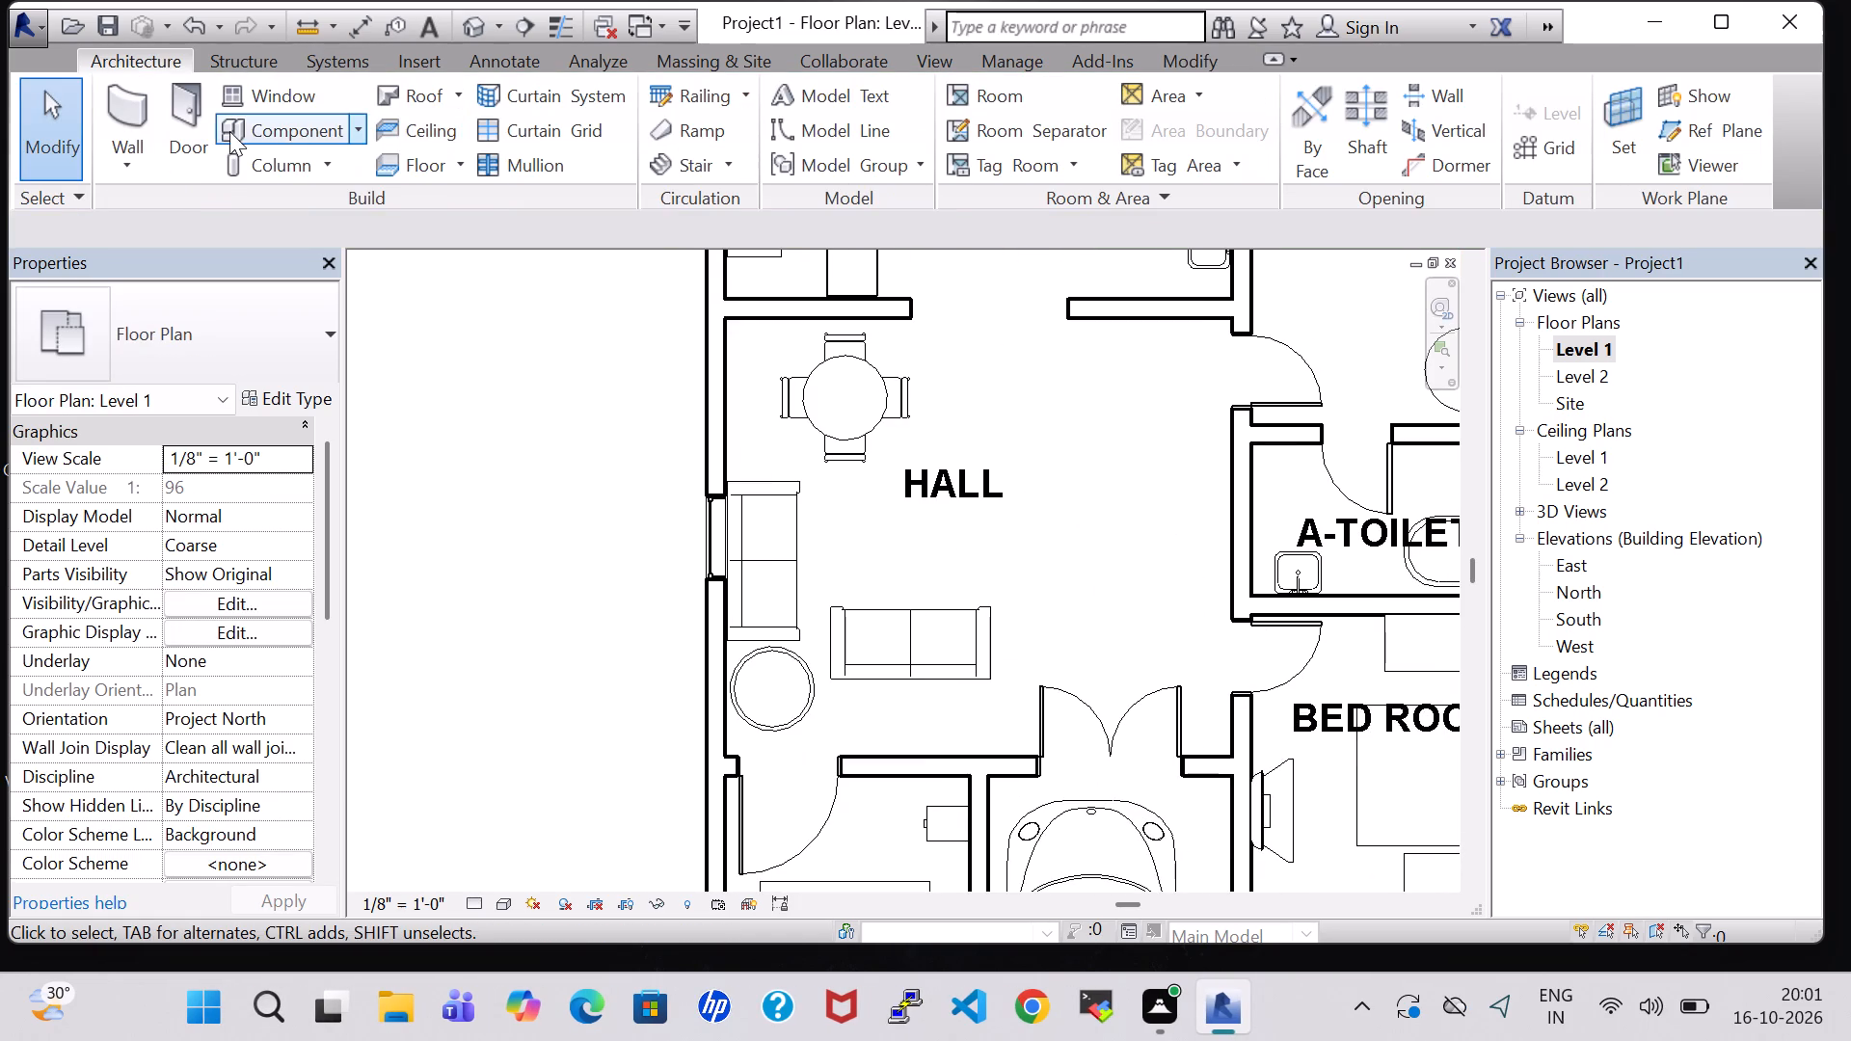
click(256, 136)
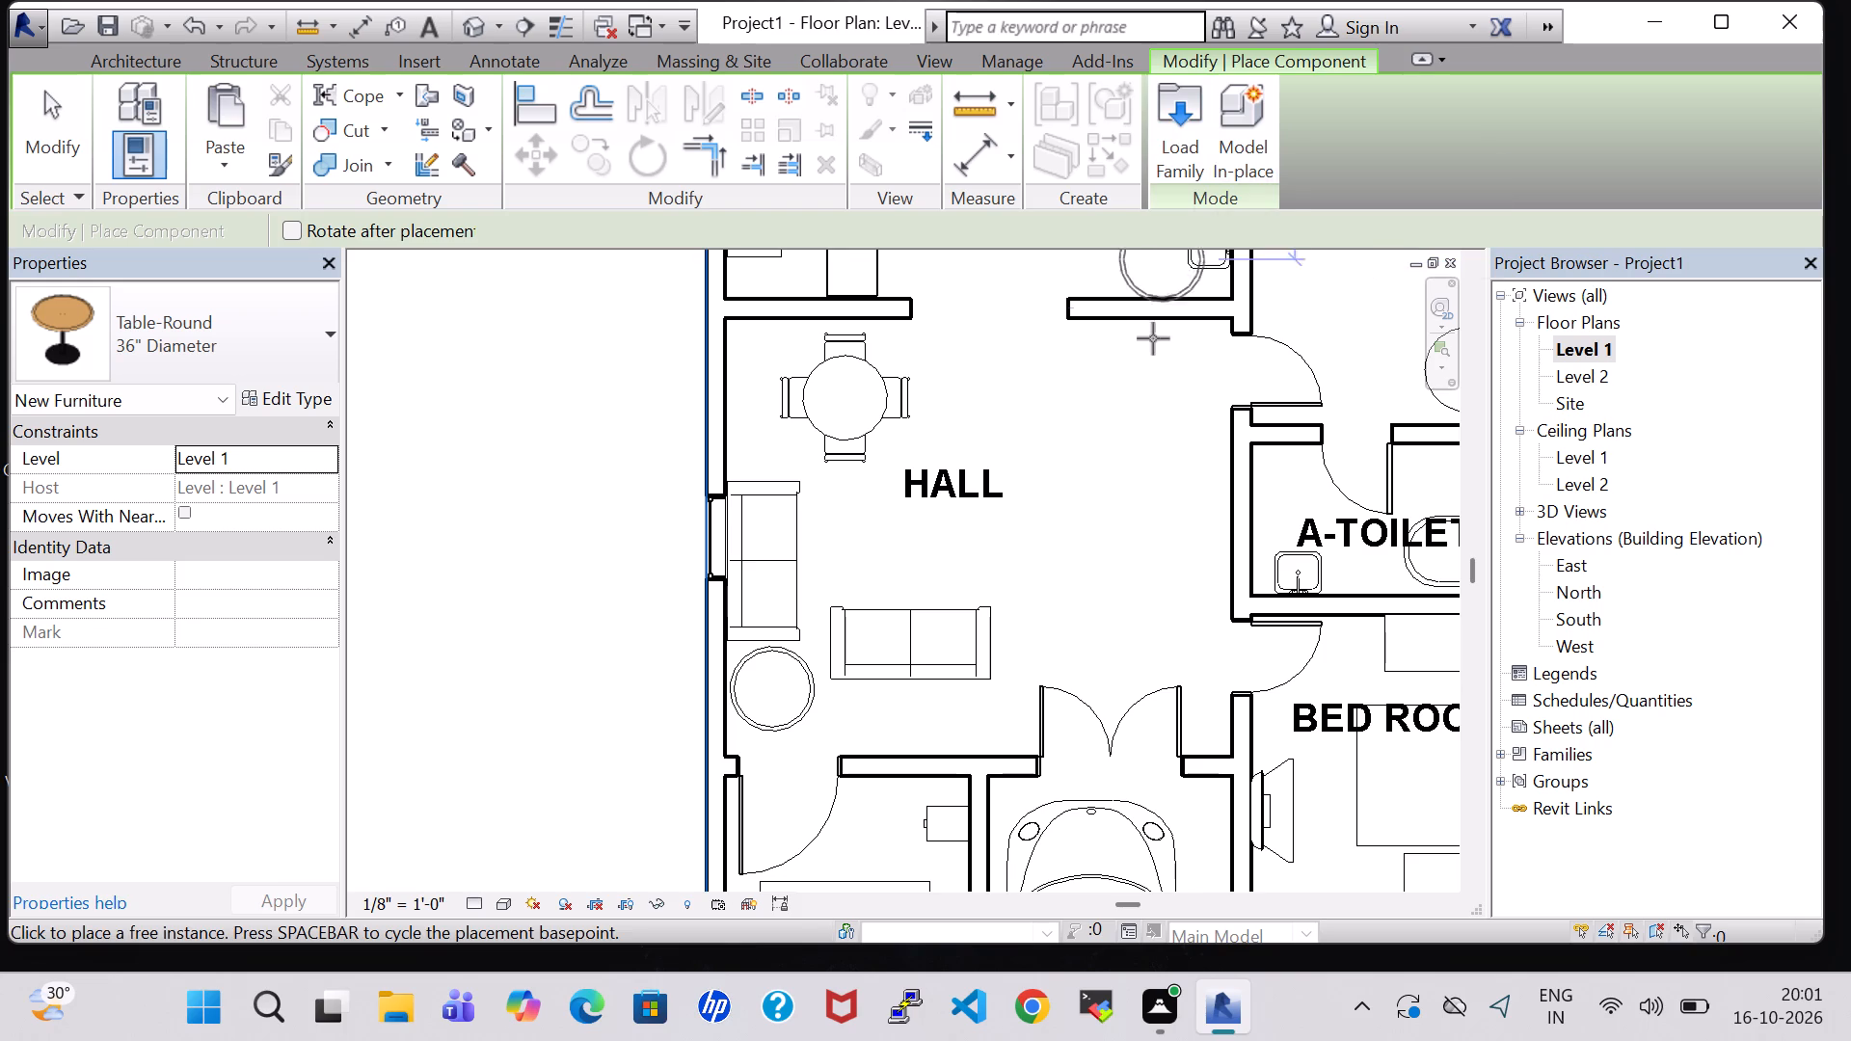
key(Escape)
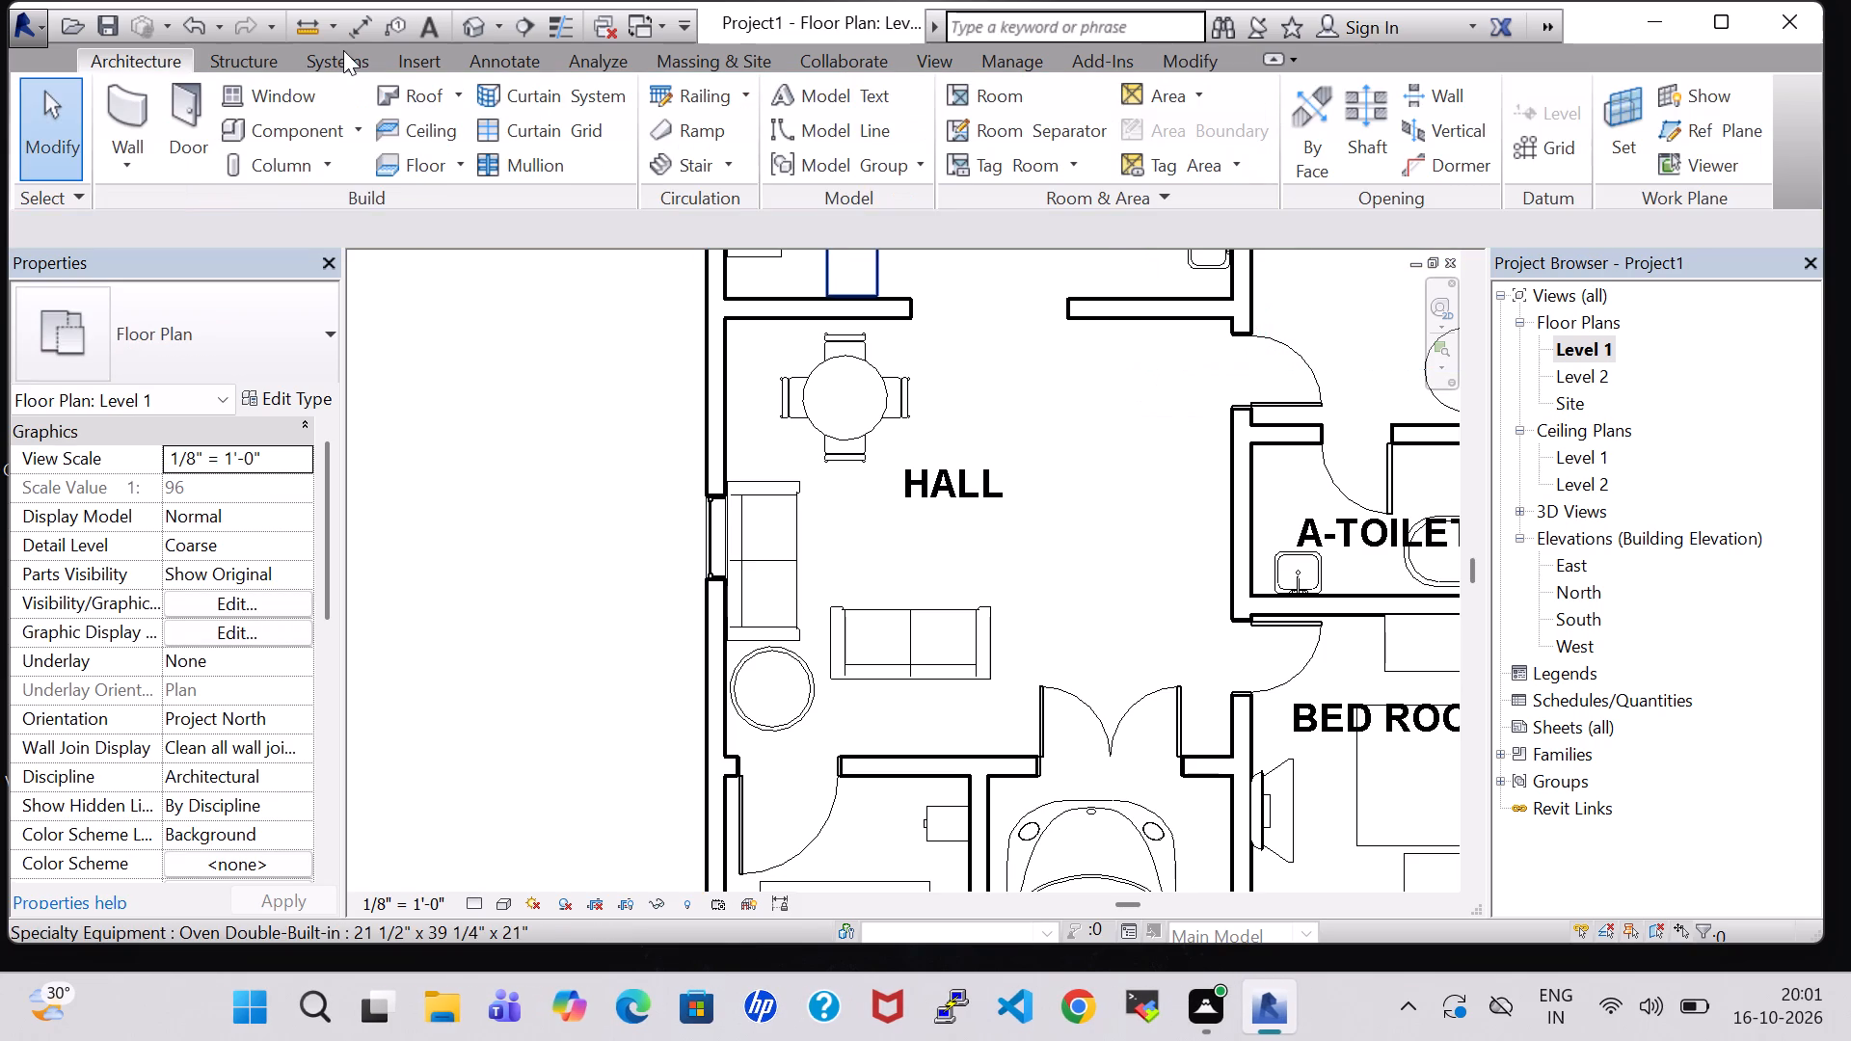
click(261, 145)
click(1179, 142)
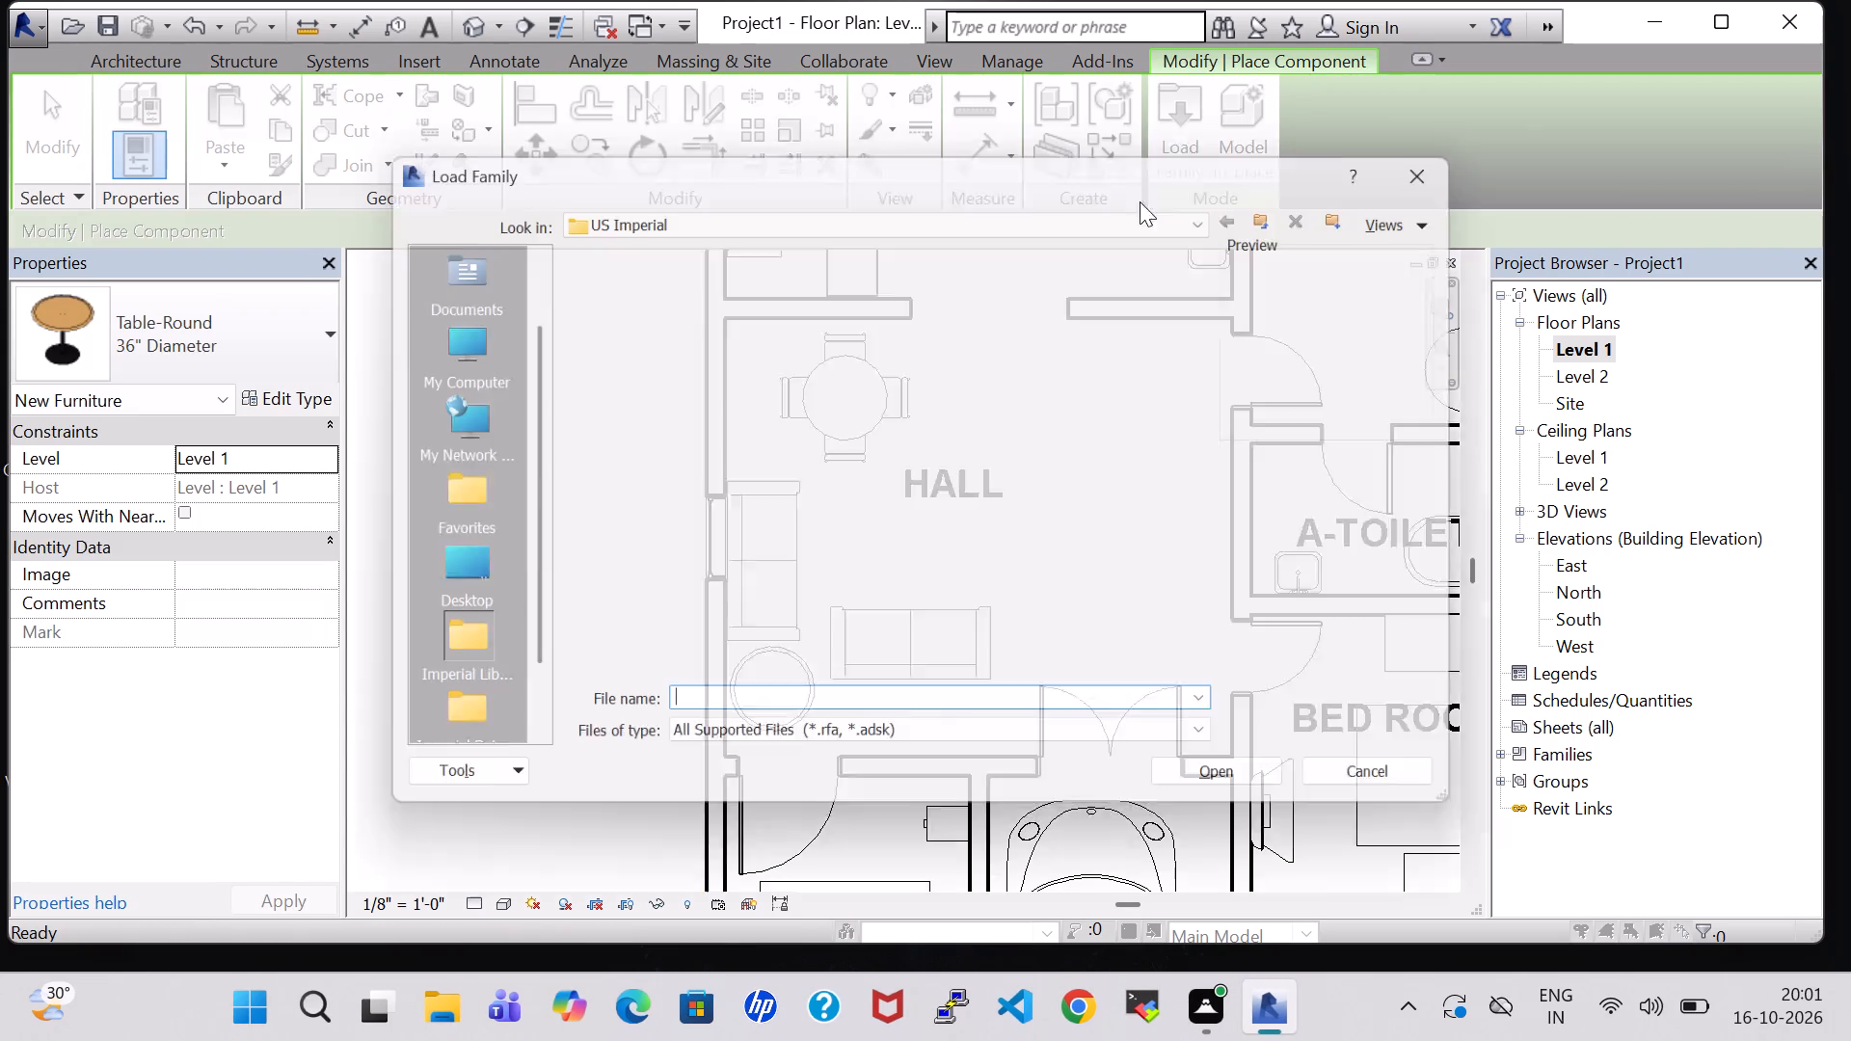
click(1081, 598)
double_click(1087, 630)
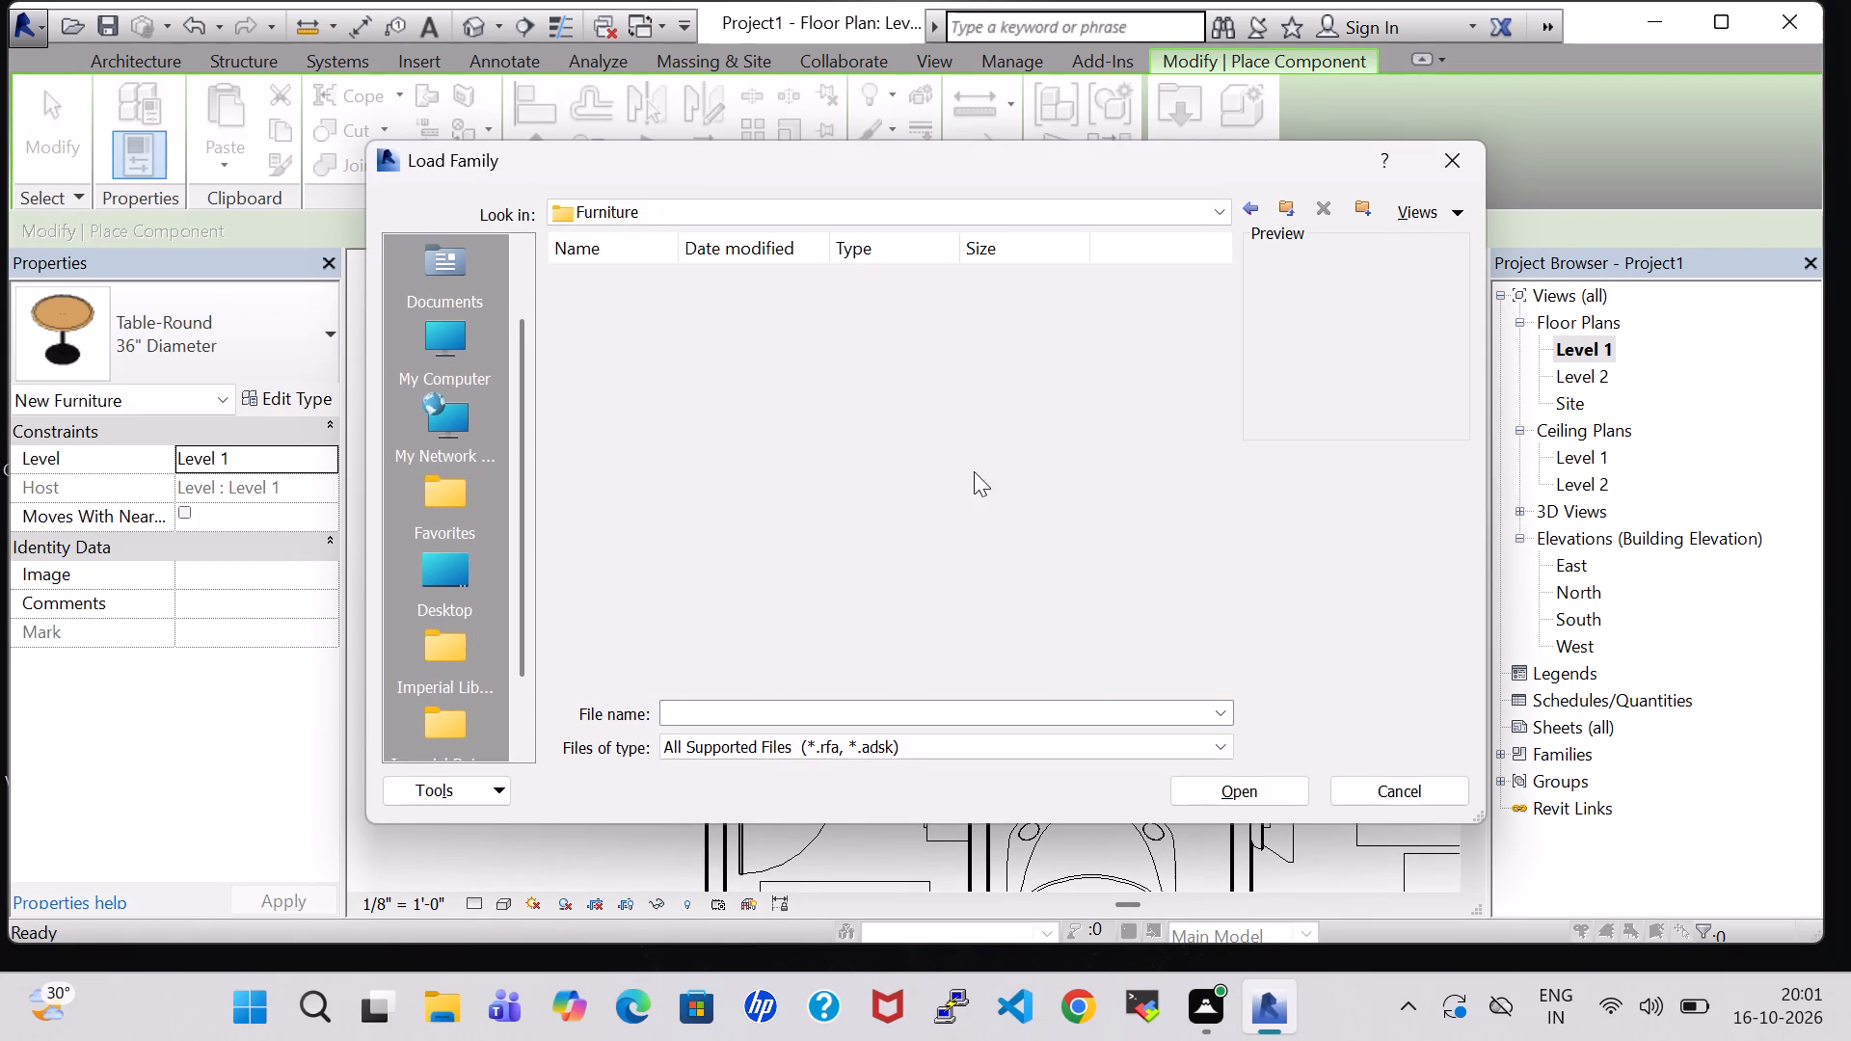
double_click(919, 316)
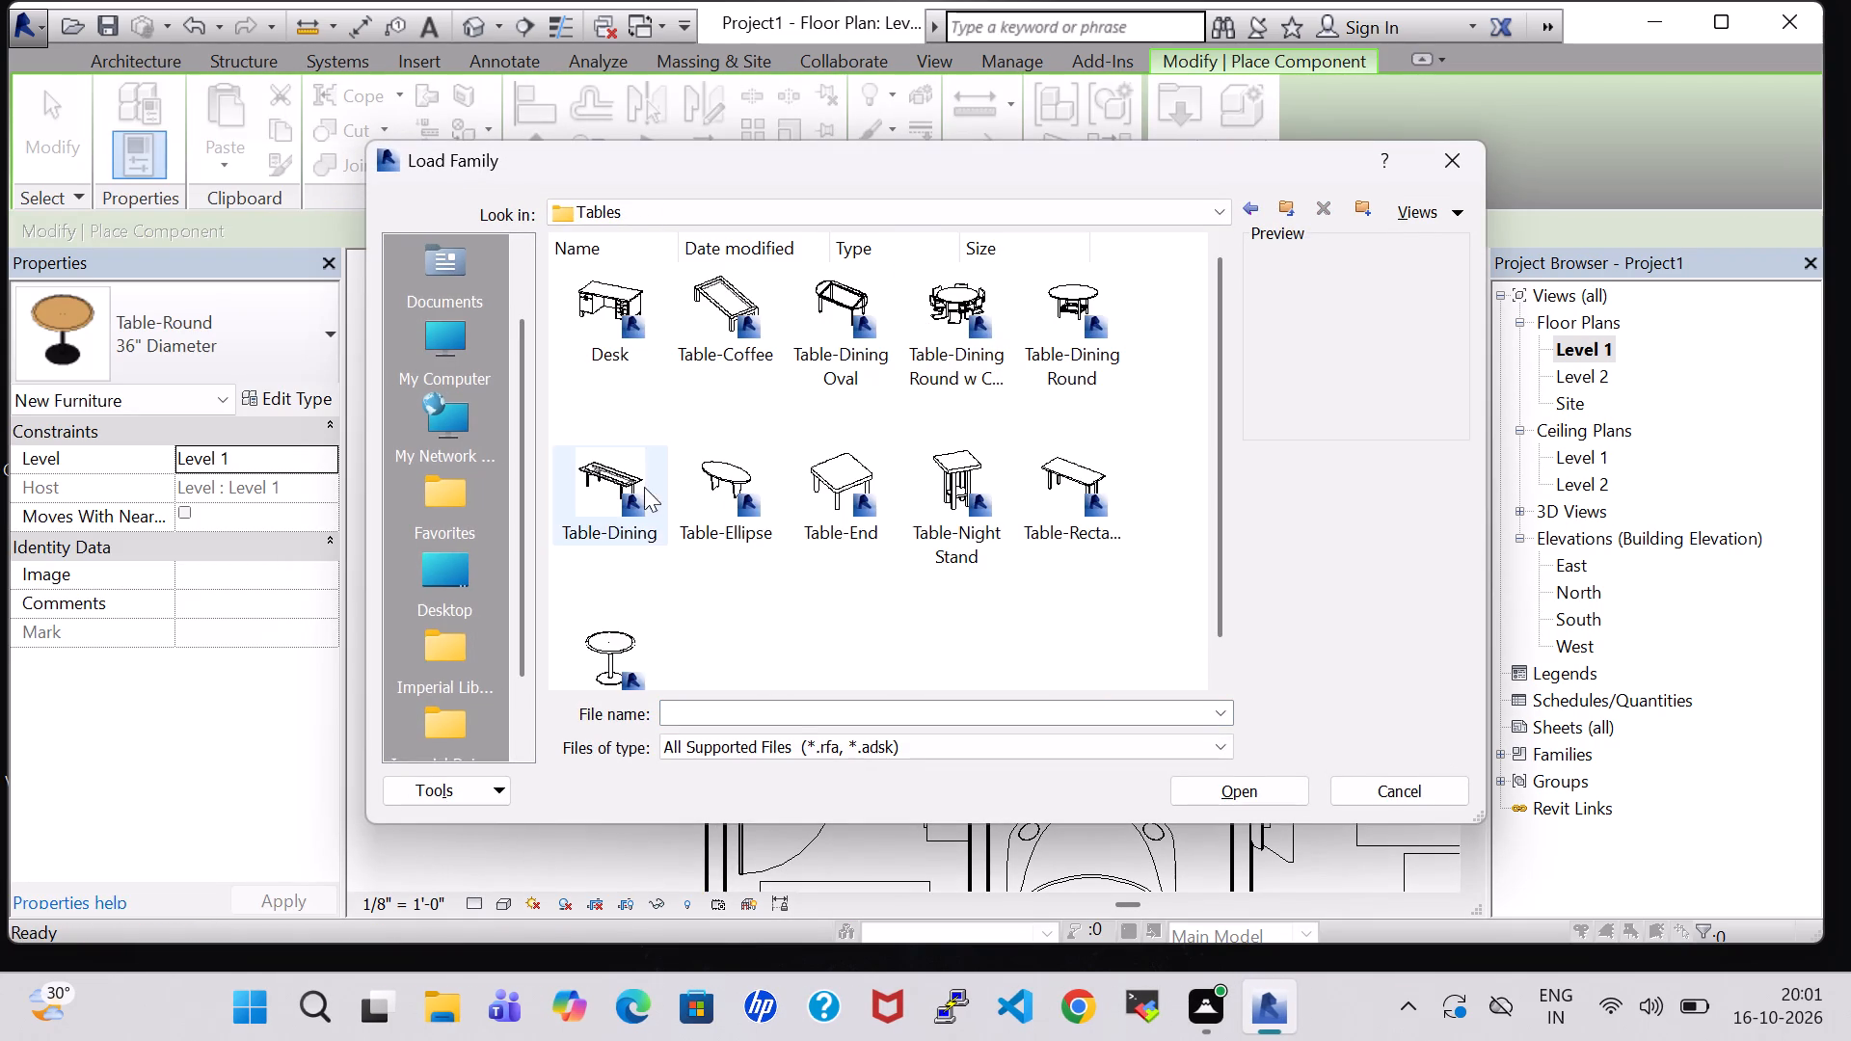
click(844, 289)
click(1269, 782)
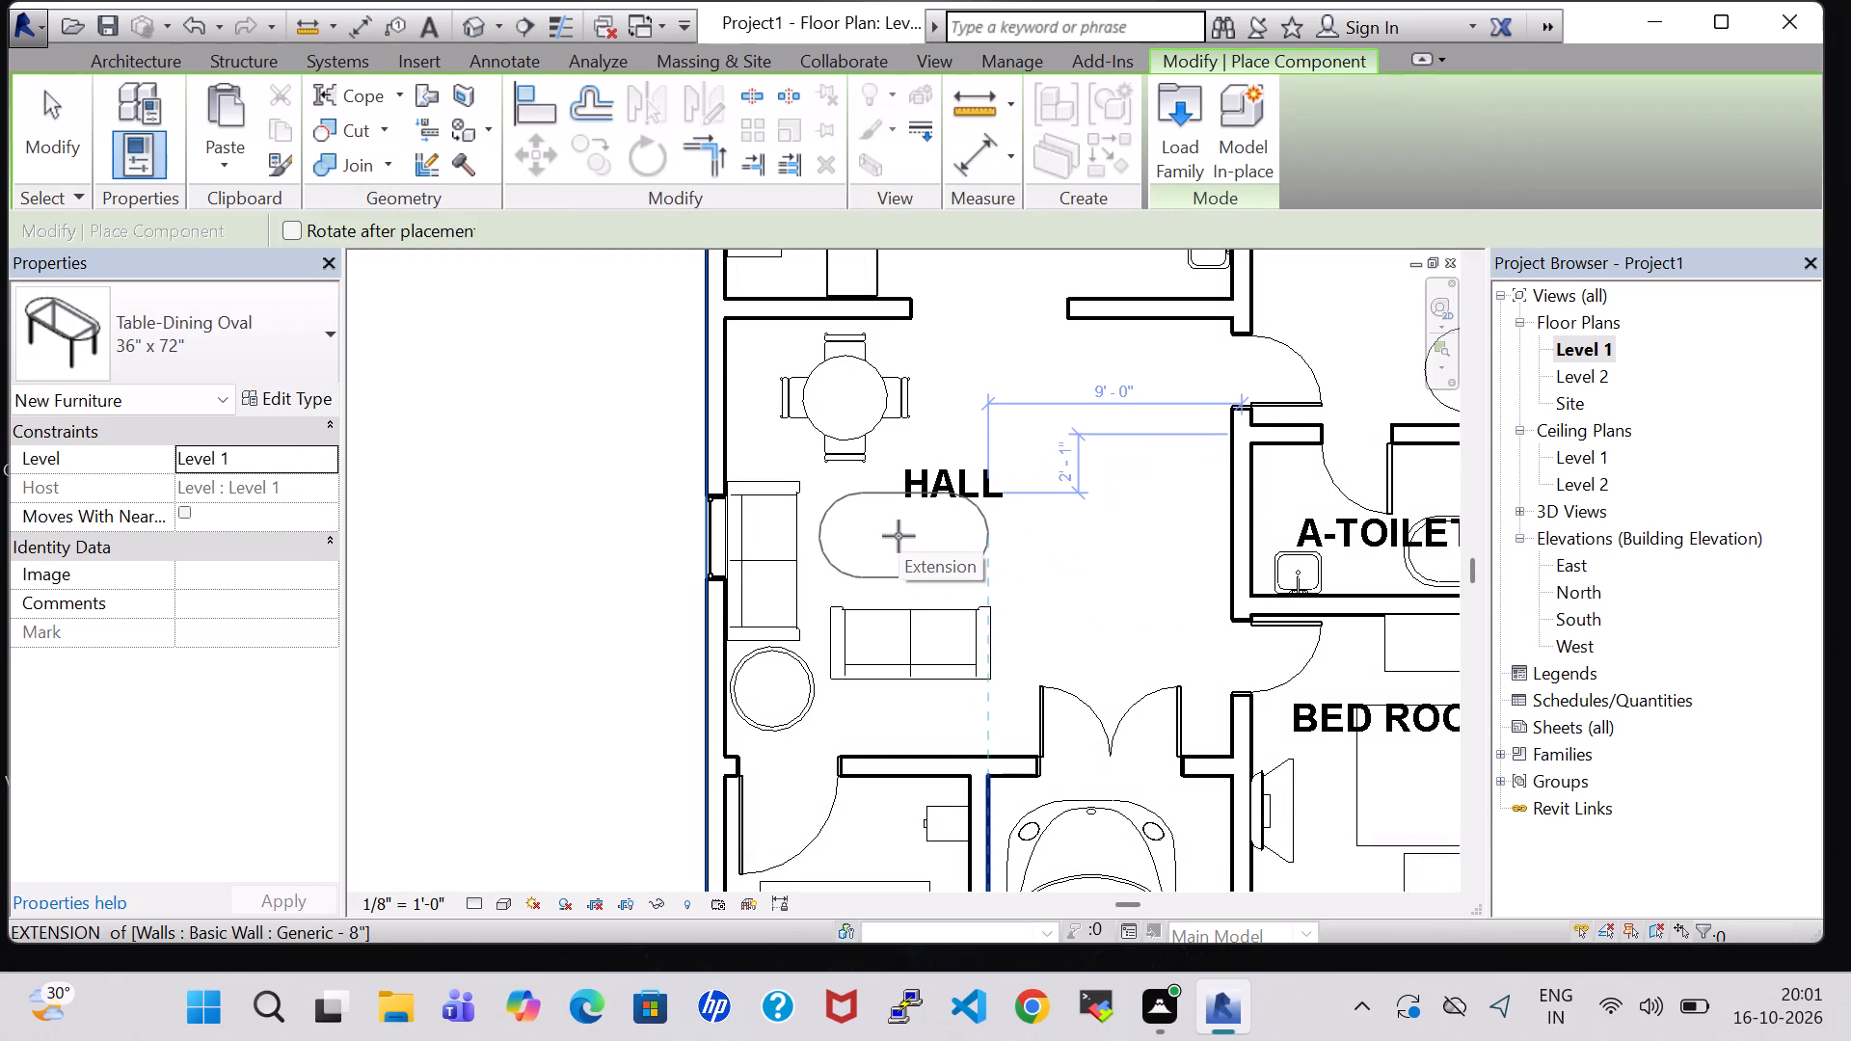
Place one 36" x 72" Table-Dining Oval in front of the two HALL sofas, lengthwise parallel to the perpendicular sofa, about 3' 11" from the window wall.
key(space)
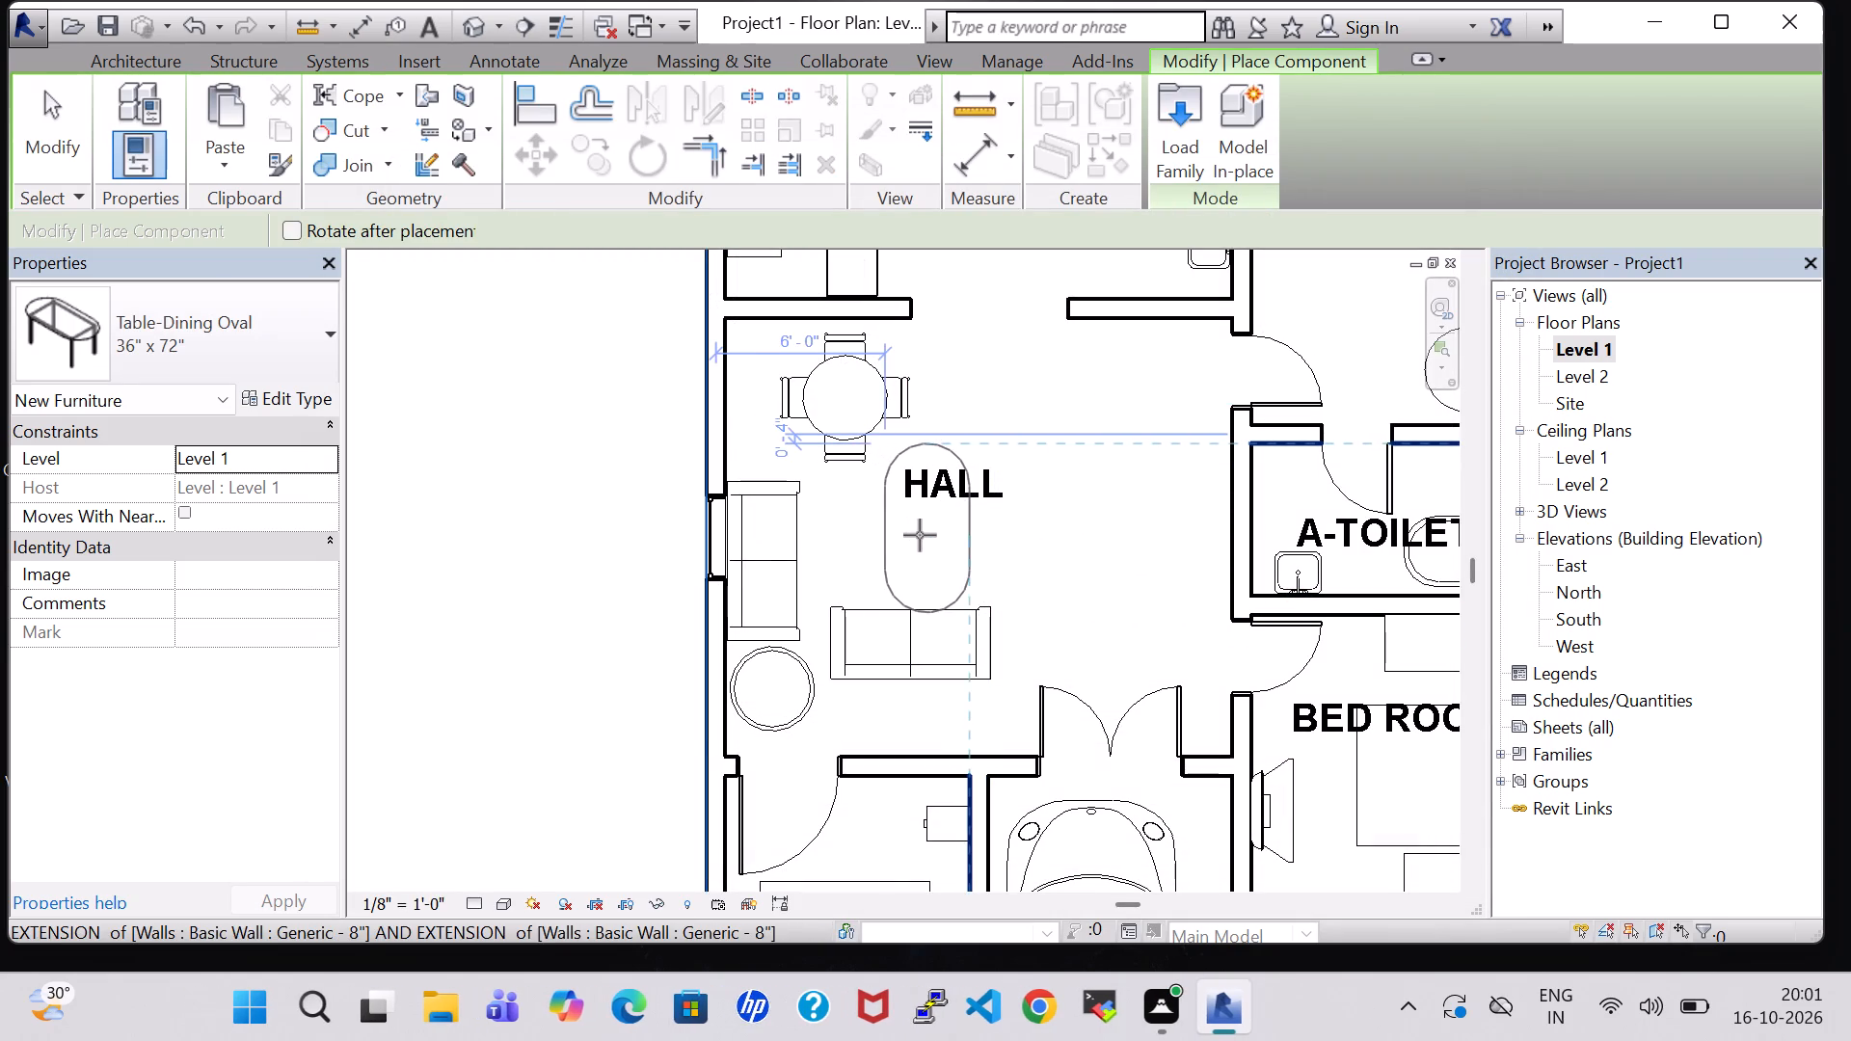
key(space)
key(space)
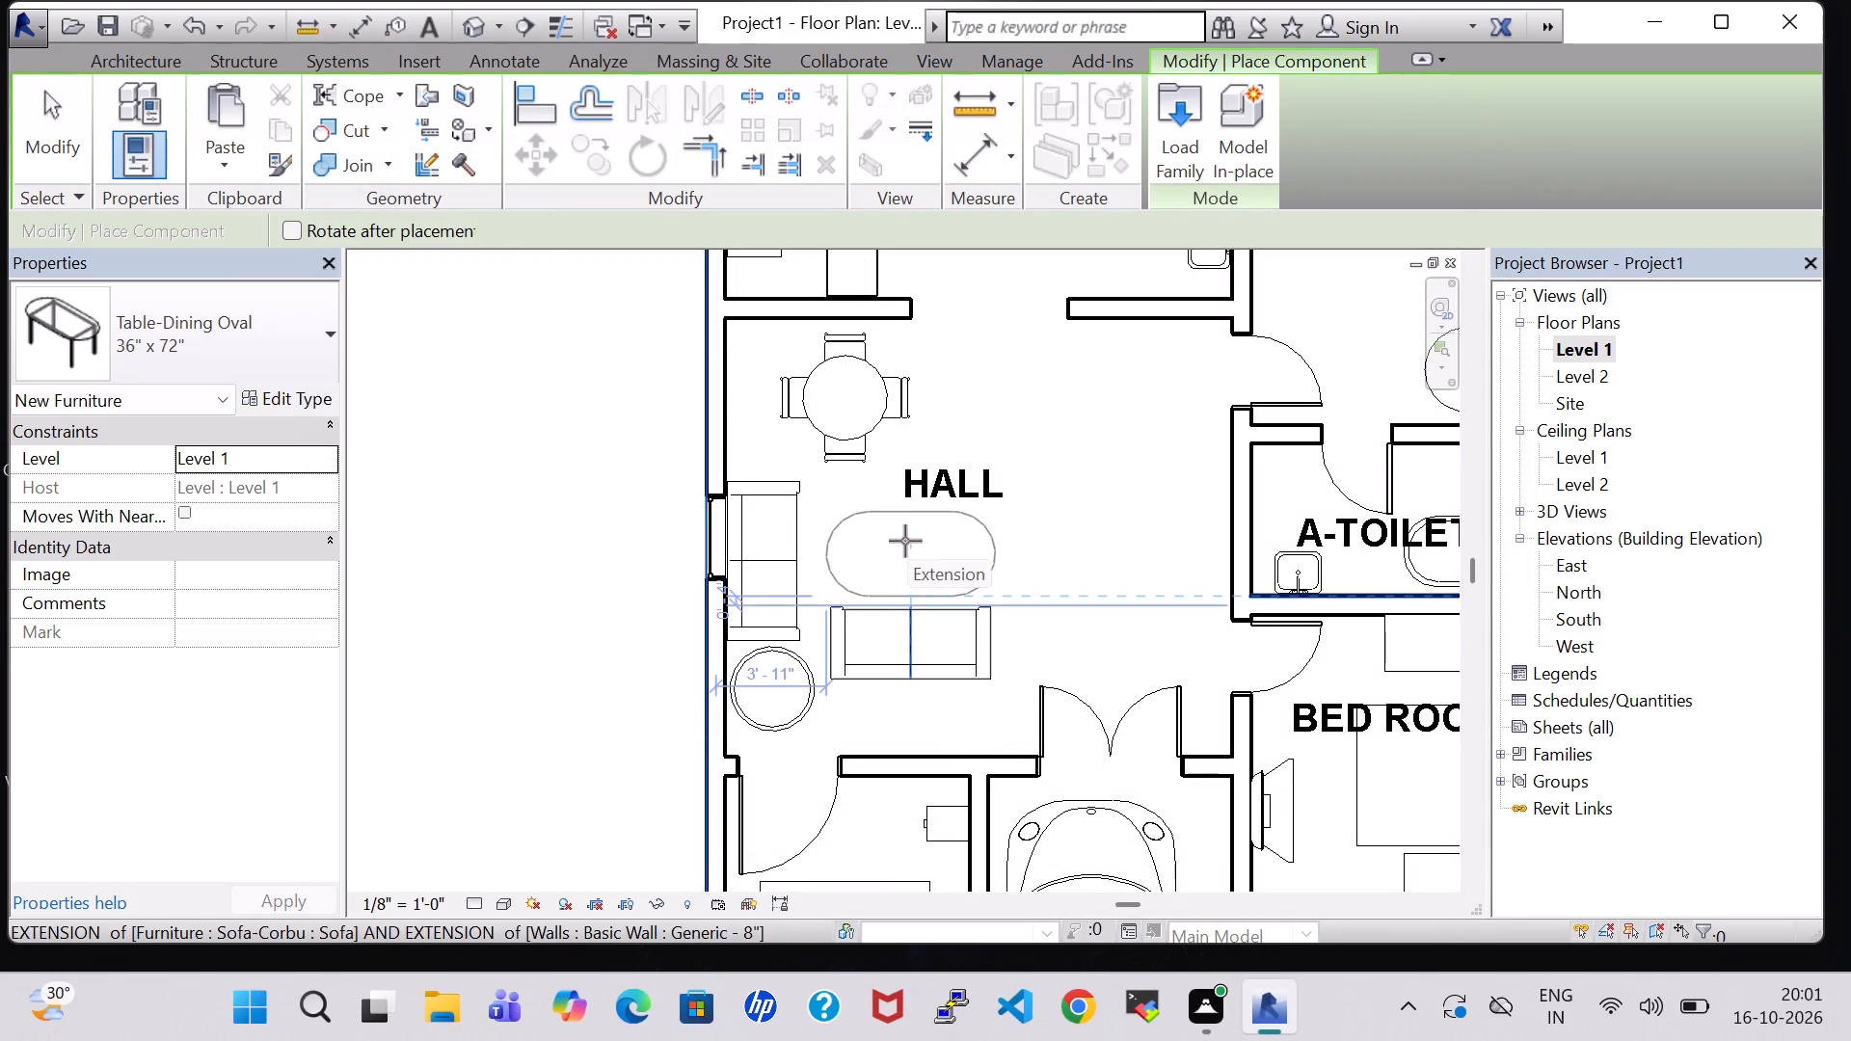
click(903, 538)
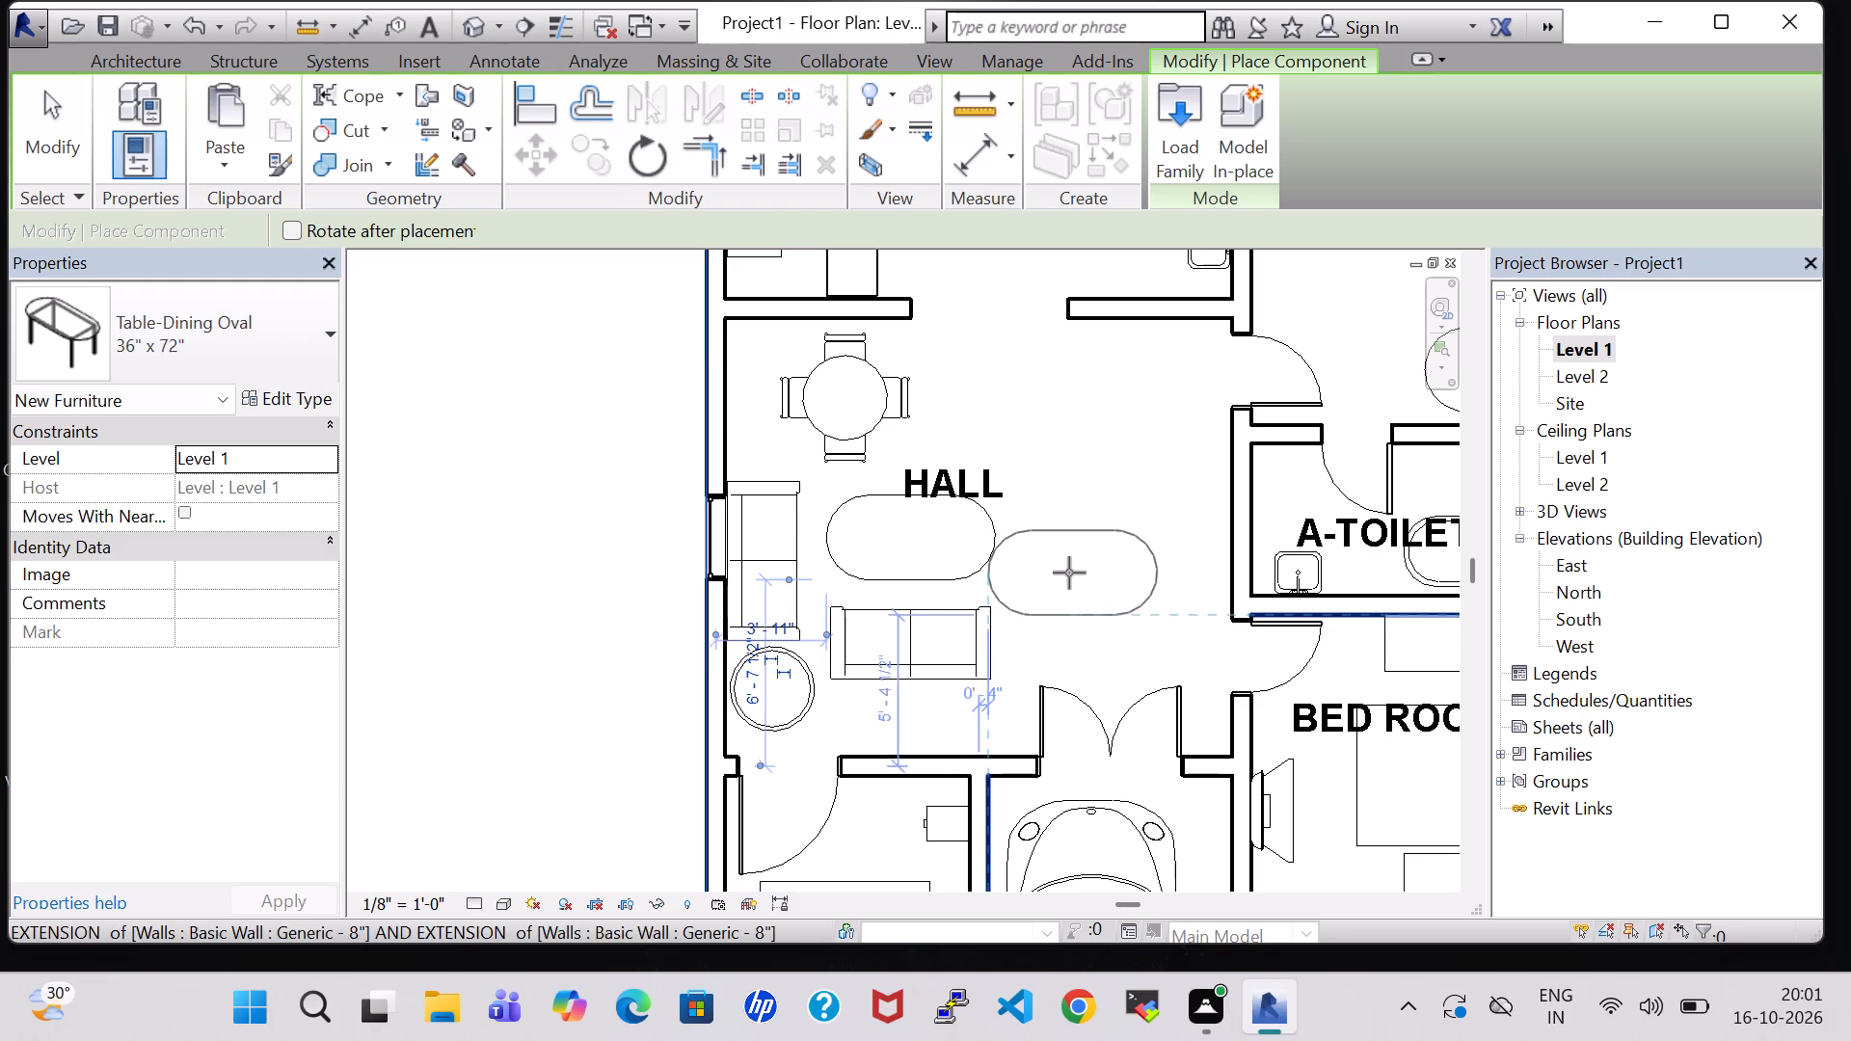
key(Escape)
key(Escape)
Nudge the oval table slightly closer to both sofas.
click(999, 533)
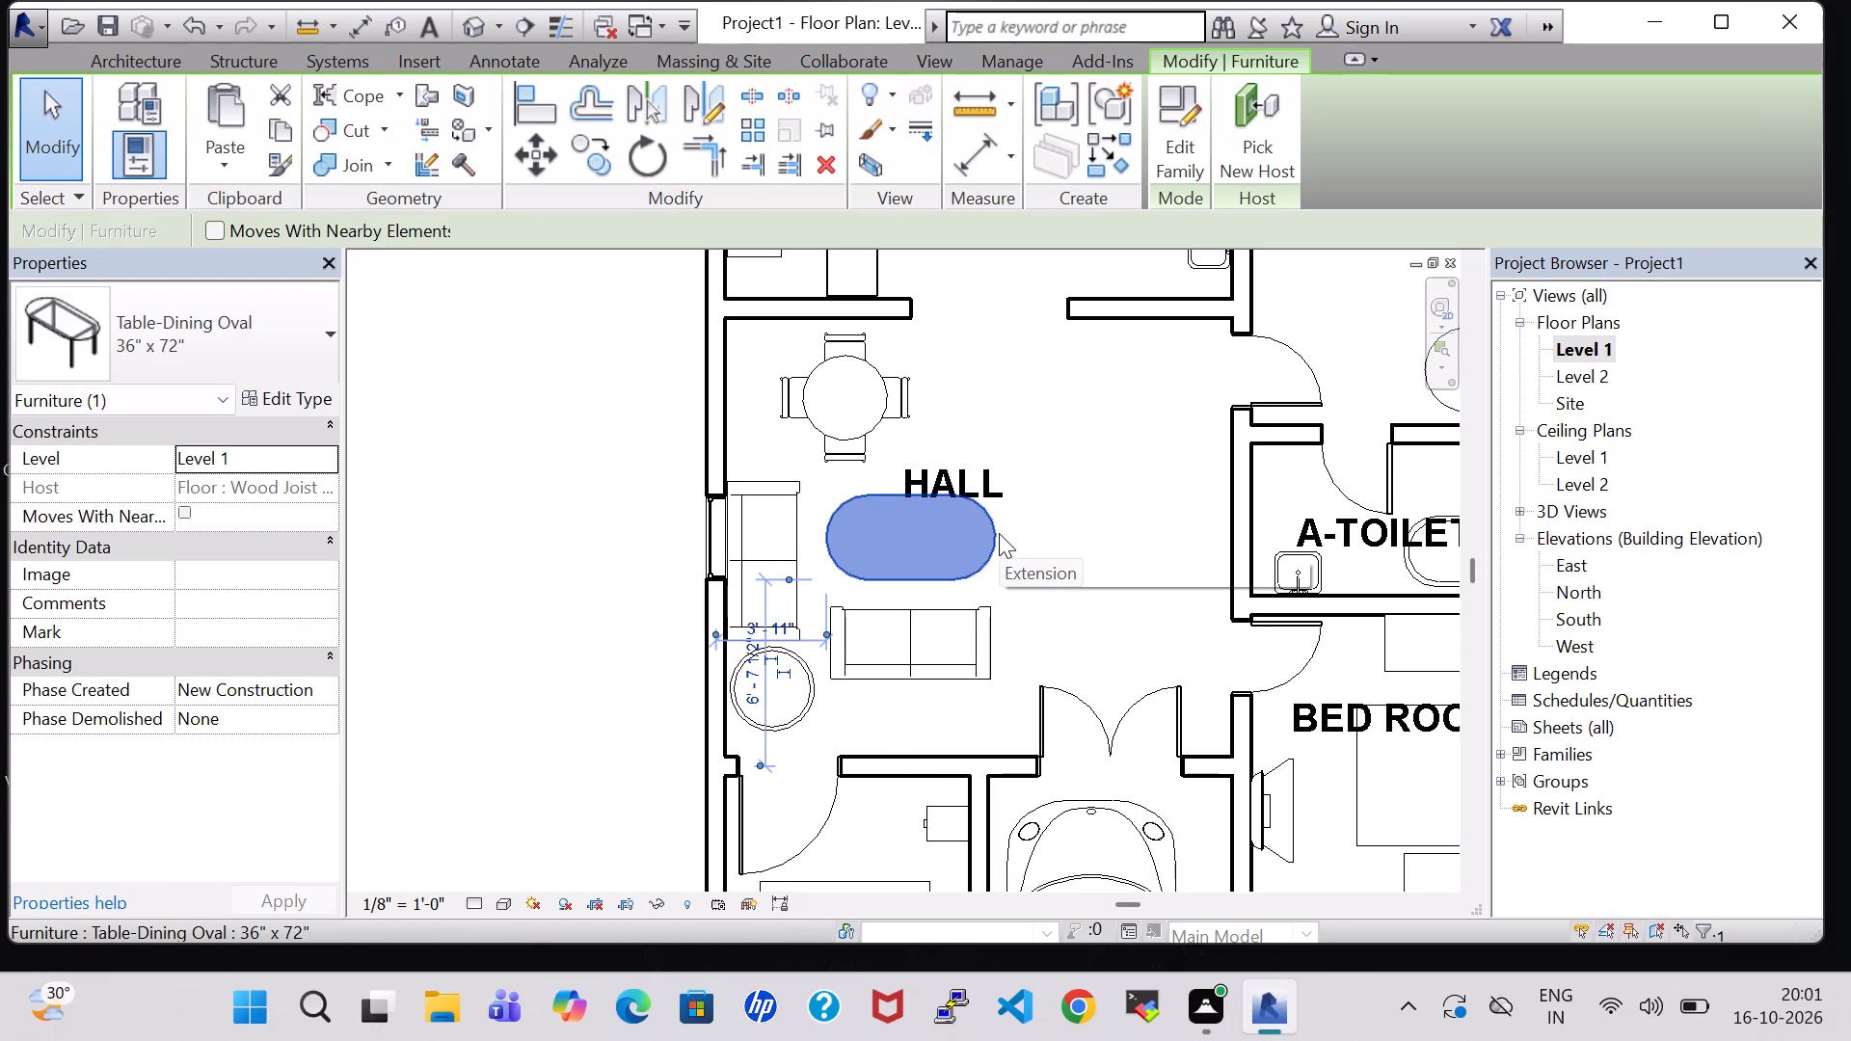
key(Down)
key(Left)
click(546, 594)
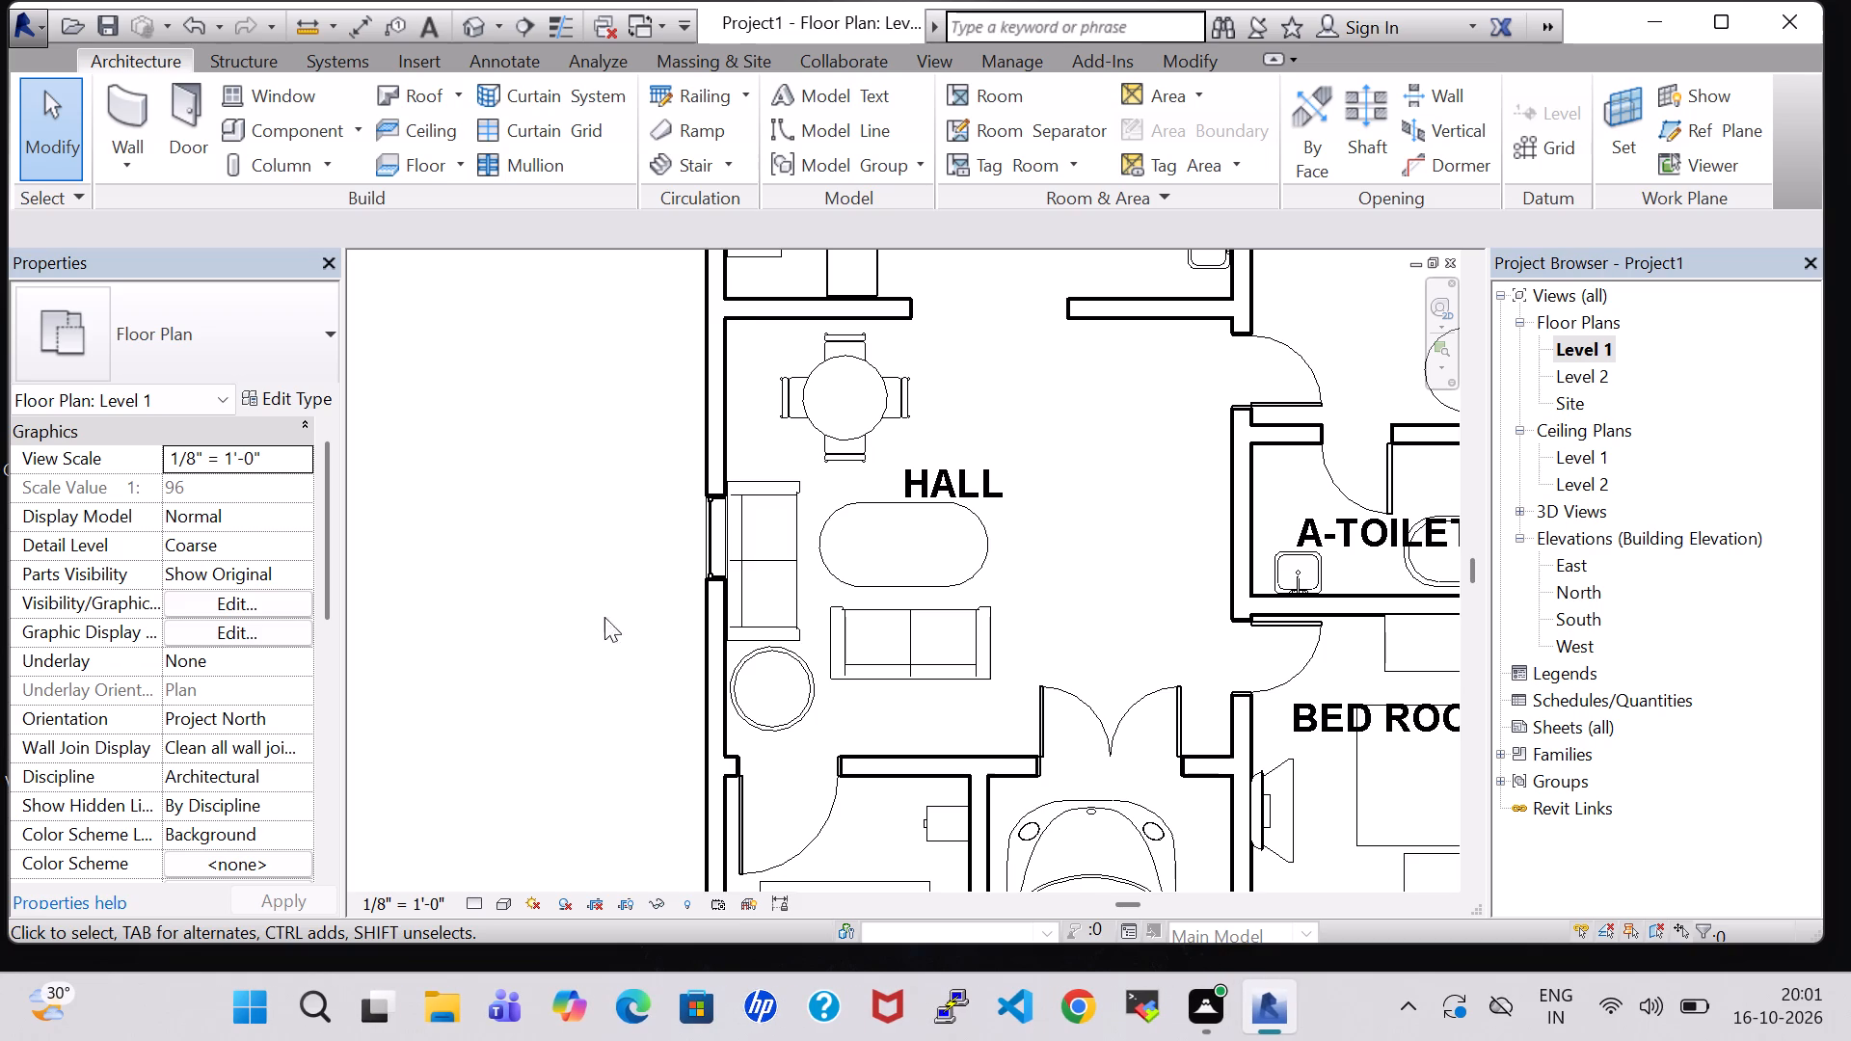
Examine the HALL furniture and the surrounding rooms in the 3D view from several angles and from above.
scroll(968, 508, down, 1)
click(491, 18)
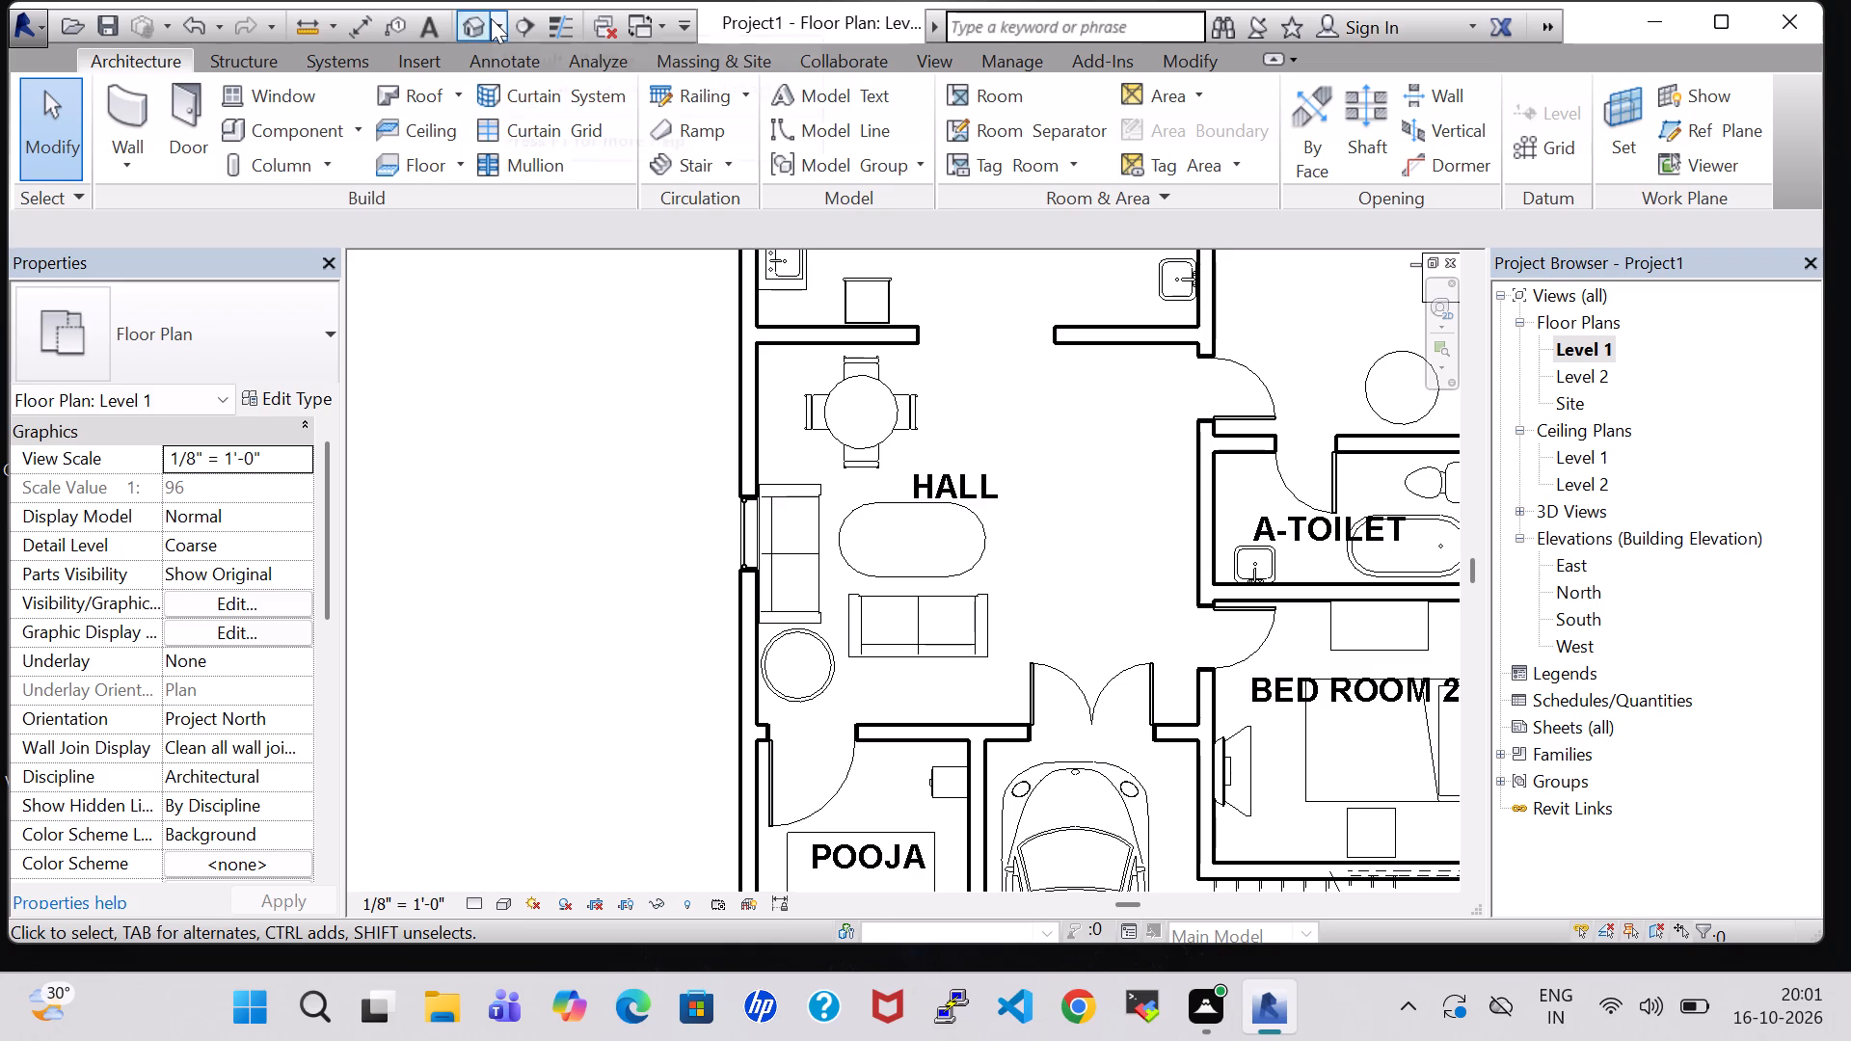
shift+middle_drag(1190, 505, 1190, 512)
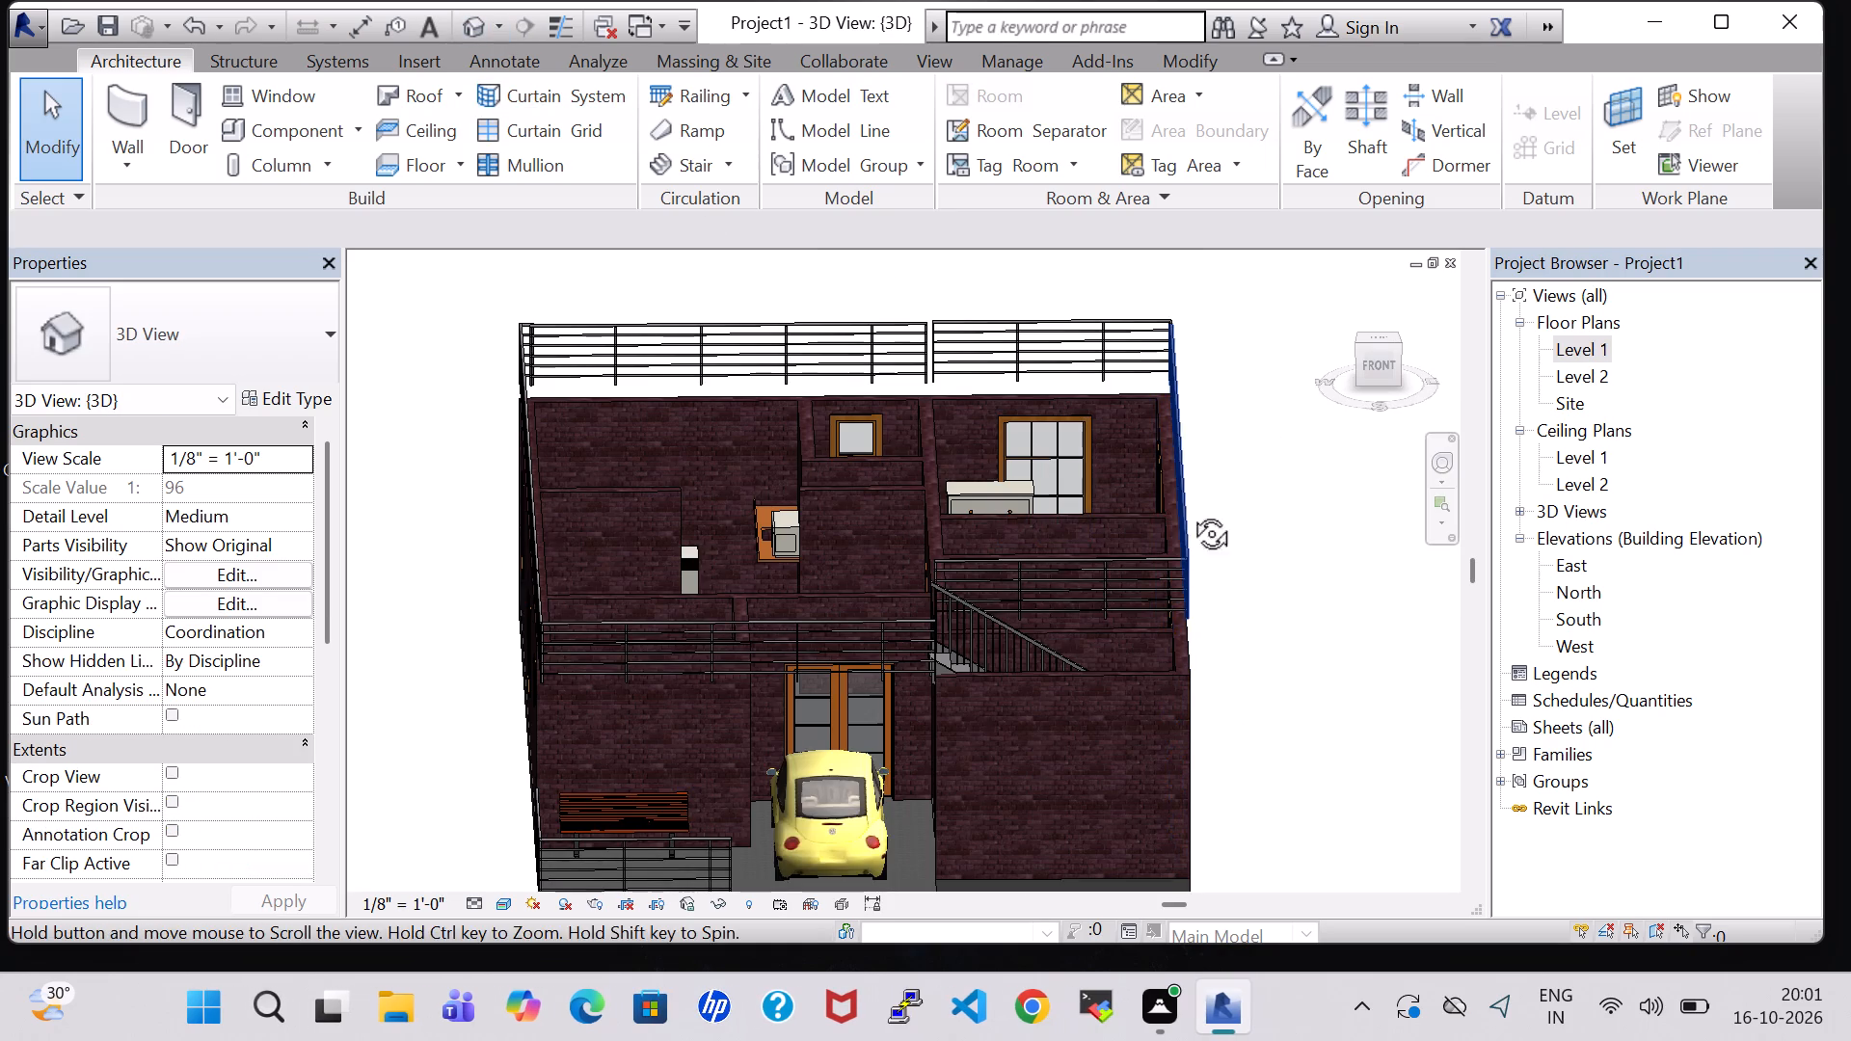
shift+middle_drag(1190, 512, 1177, 814)
shift+middle_drag(1222, 547, 1230, 613)
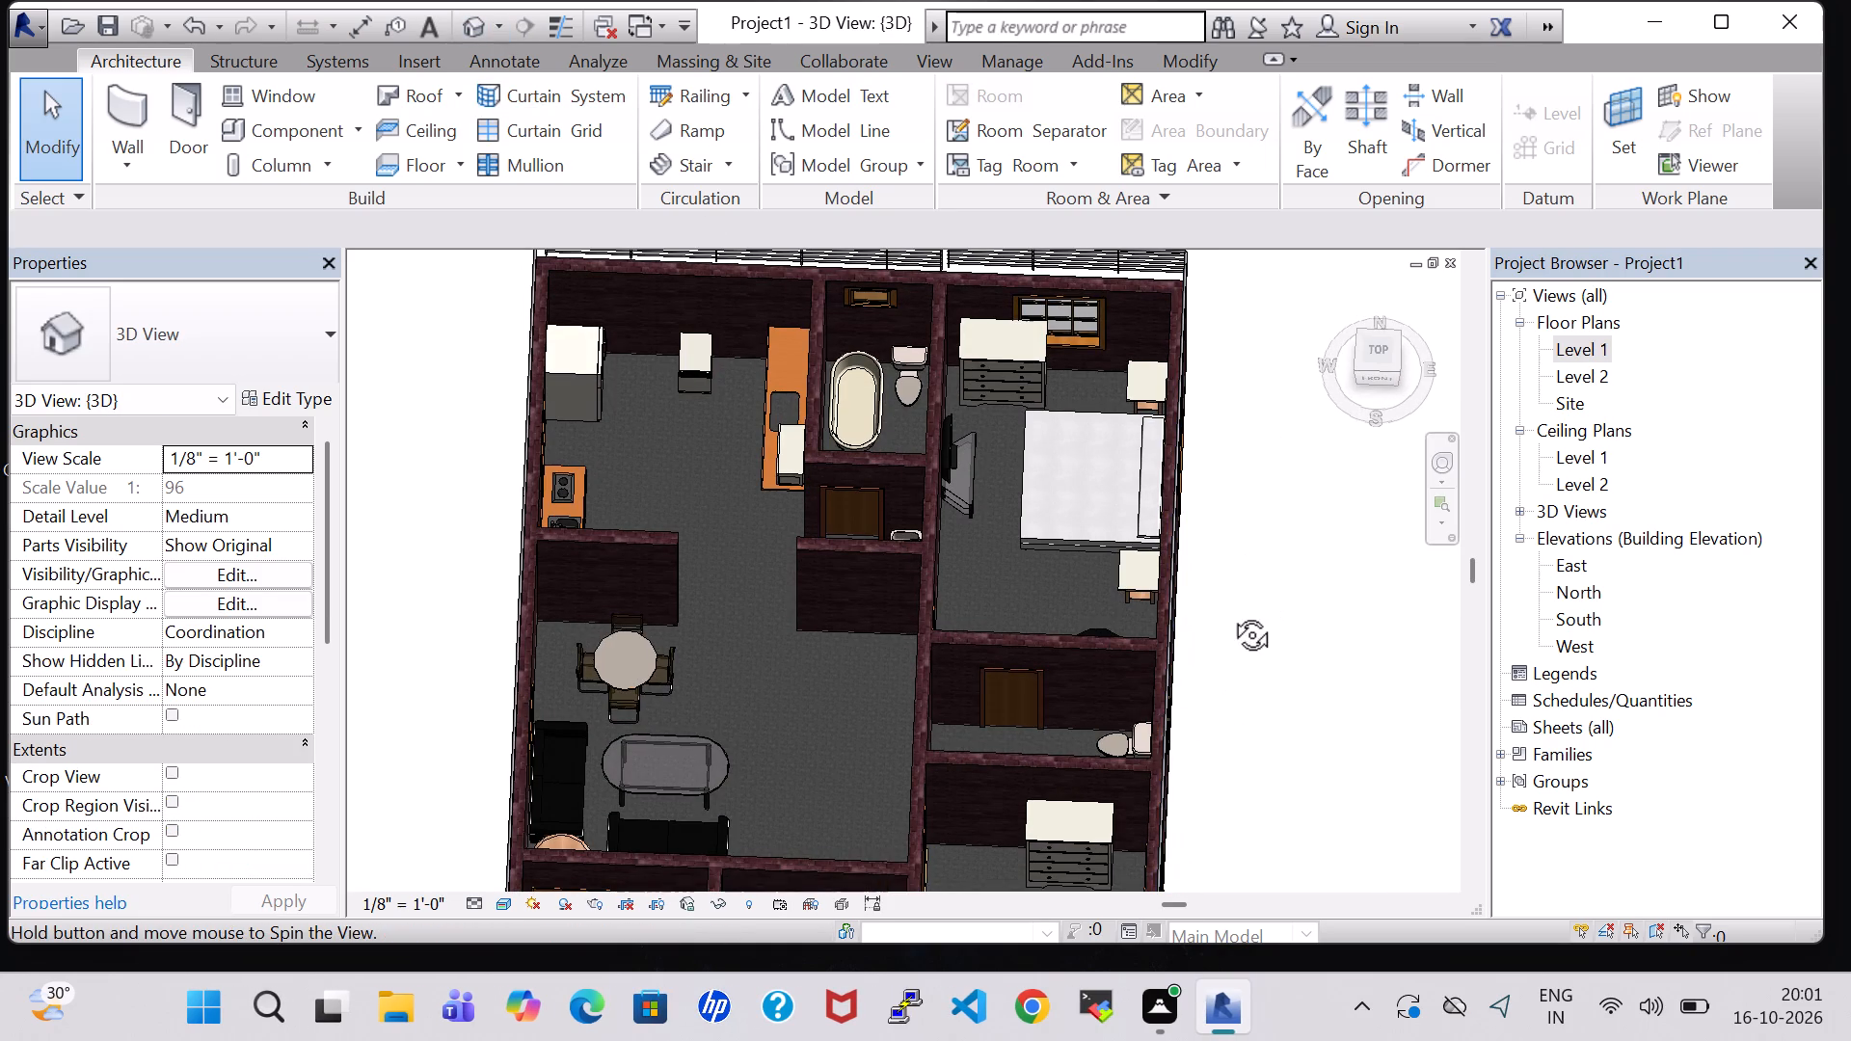
shift+middle_drag(1230, 613, 1228, 626)
shift+middle_drag(1258, 675, 1284, 675)
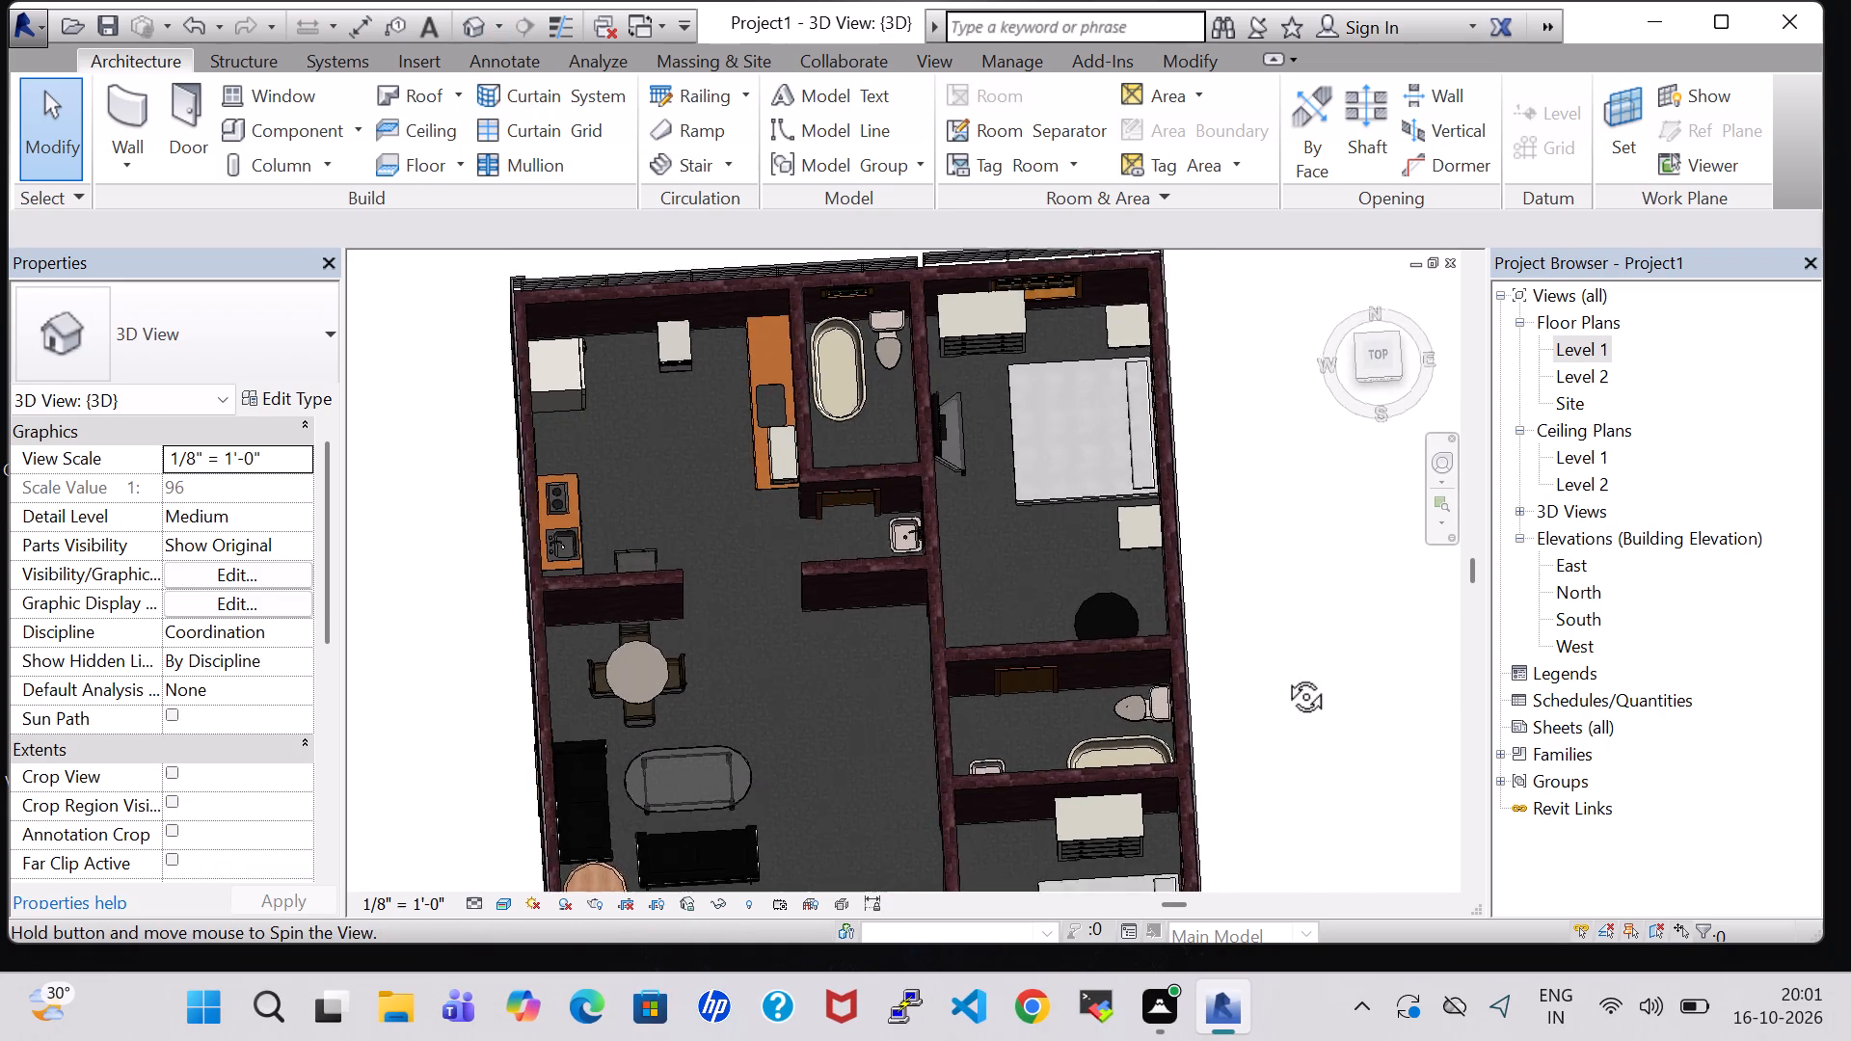
shift+middle_drag(1284, 675, 1404, 544)
shift+middle_drag(1017, 767, 1180, 743)
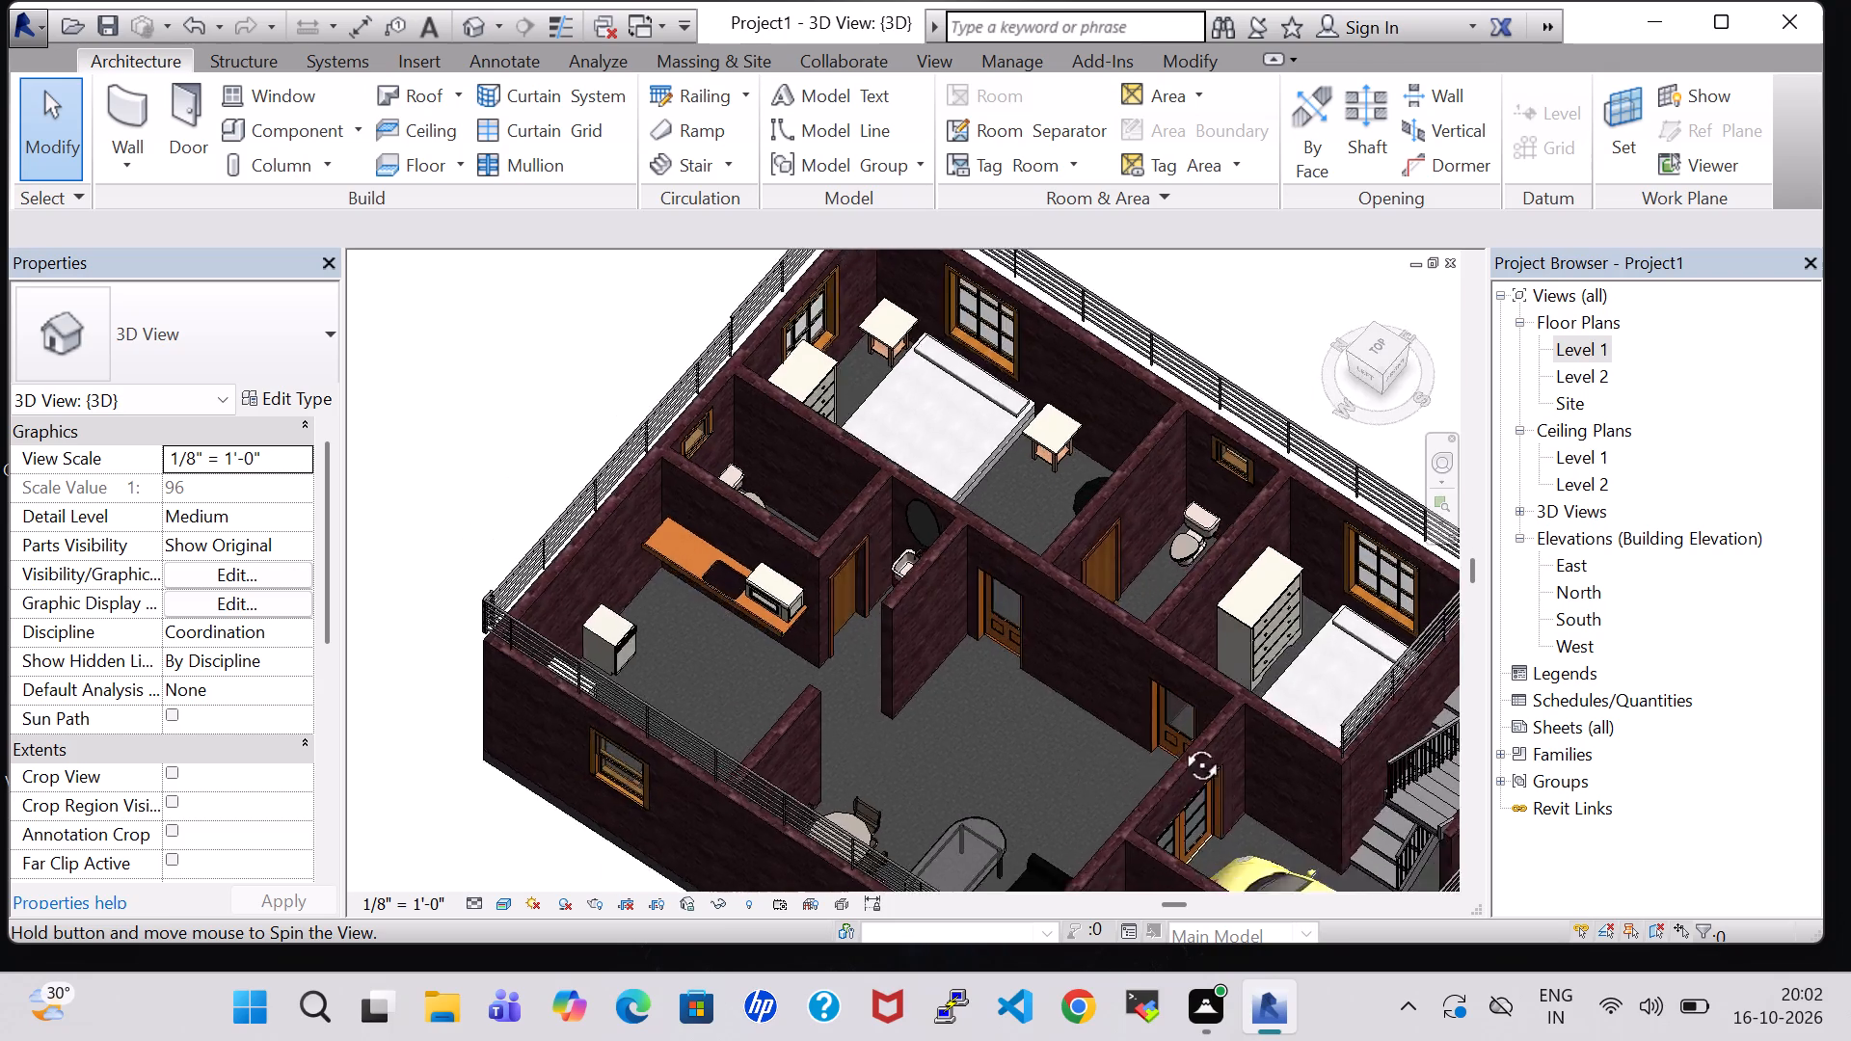
shift+middle_drag(1180, 743, 1197, 748)
middle_drag(1199, 613, 1233, 626)
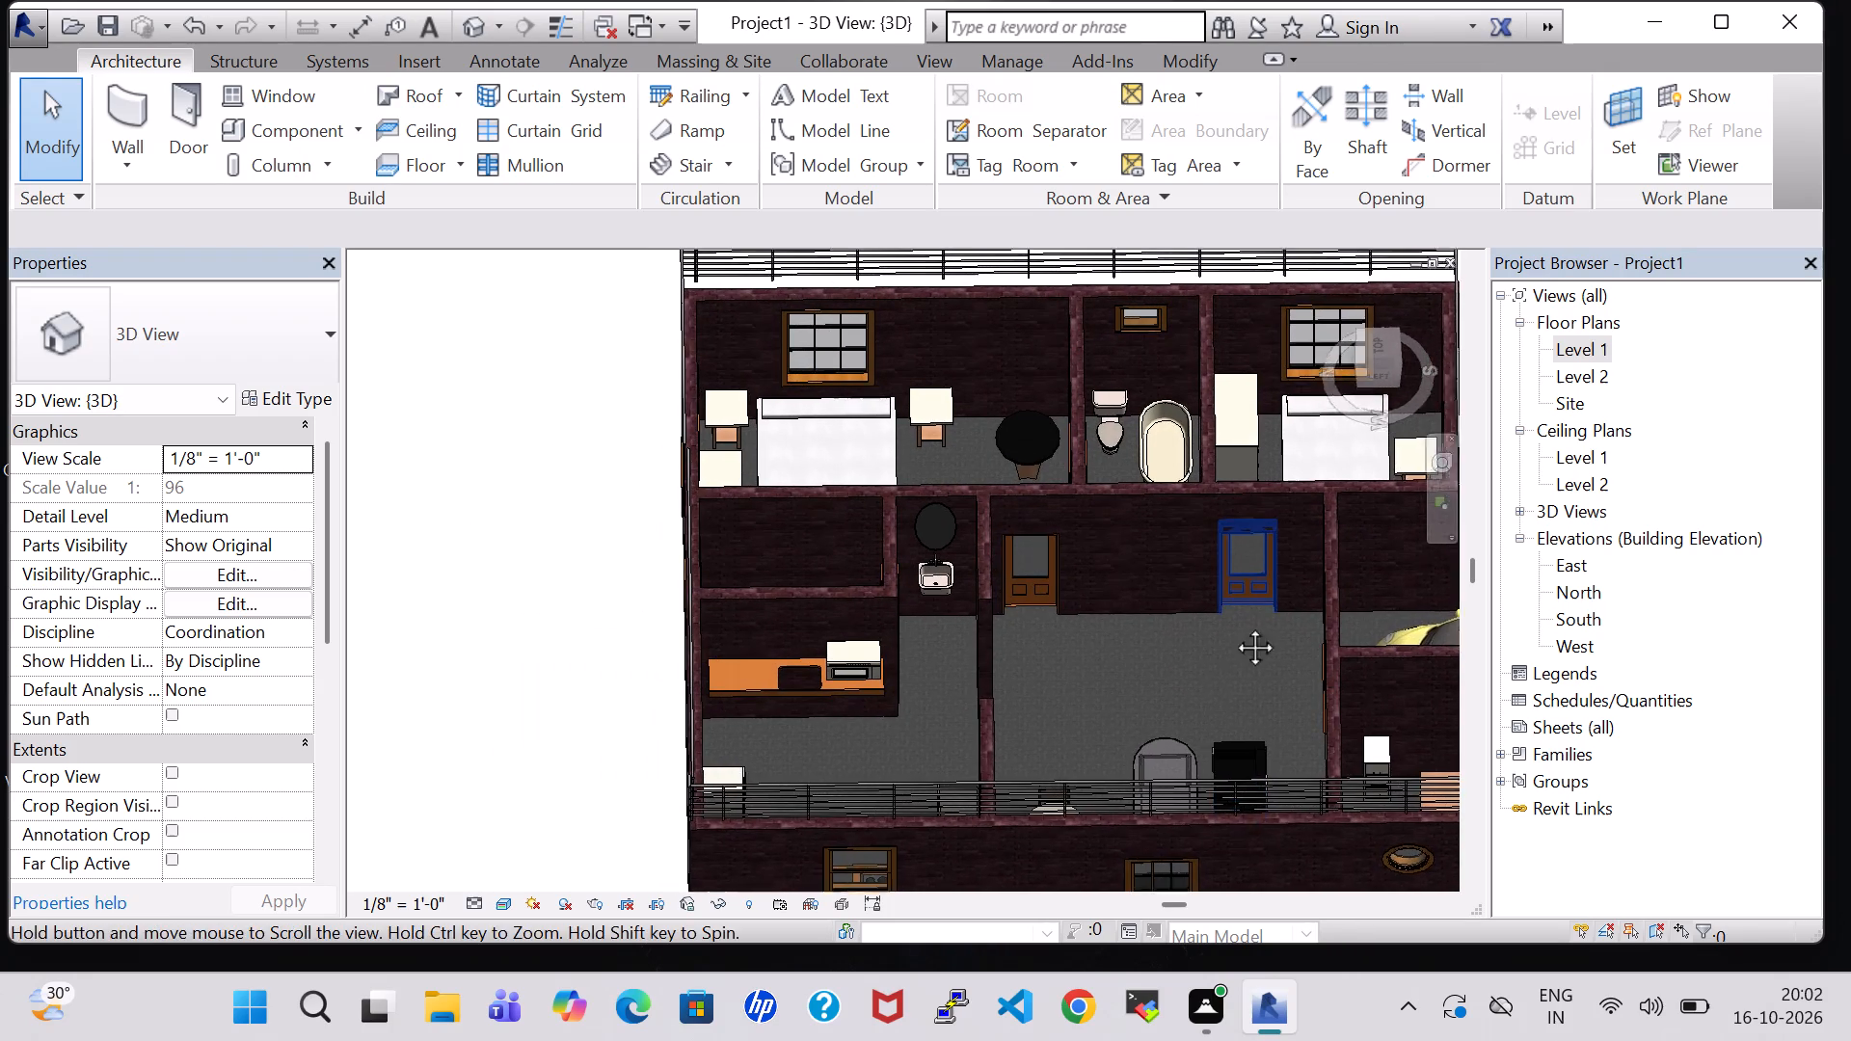
middle_drag(1233, 626, 1254, 736)
middle_drag(1240, 774, 1190, 597)
shift+middle_drag(1190, 597, 1204, 720)
shift+middle_drag(1206, 534, 1204, 596)
Nudge the 36" x 72" oval table two small increments toward the round dining set, away from the perpendicular sofa.
click(1185, 687)
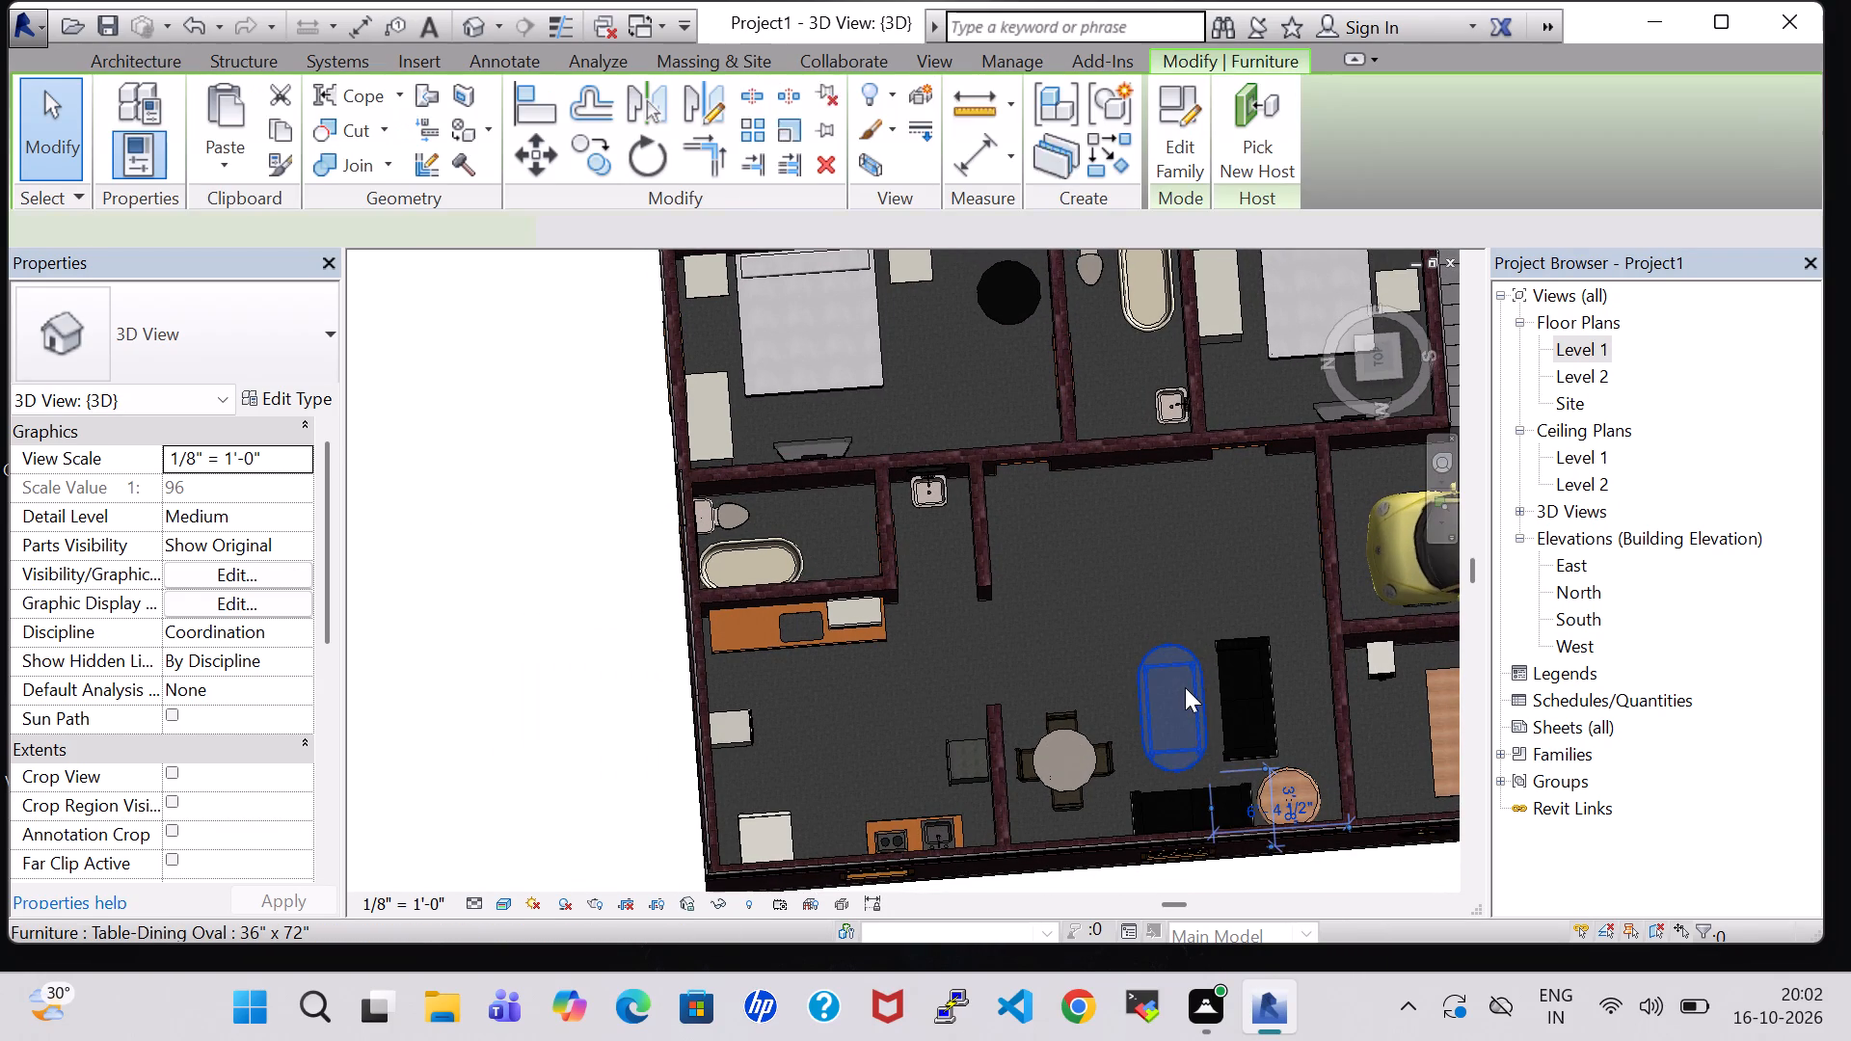
key(Left)
key(Left)
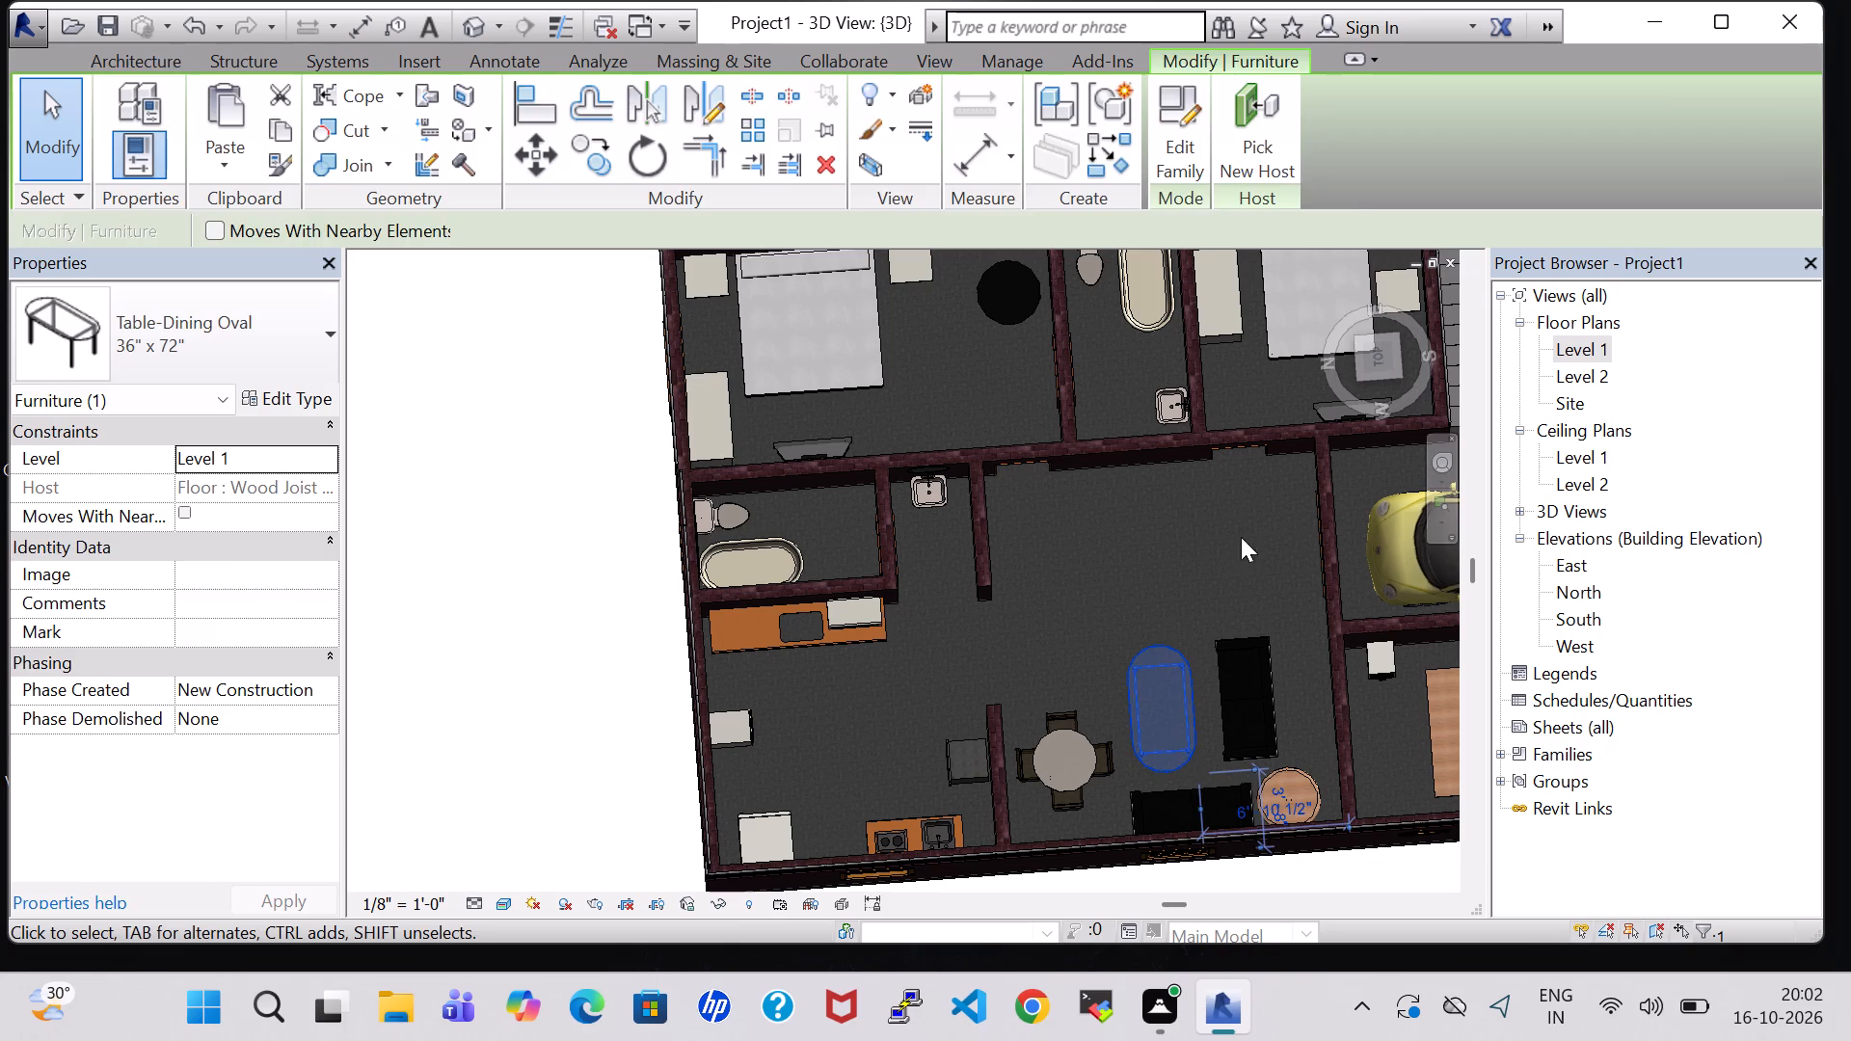
click(1241, 537)
Nudge the Sofa-Corbu beside the oval table's long side slightly closer to the table.
click(1238, 648)
click(1266, 662)
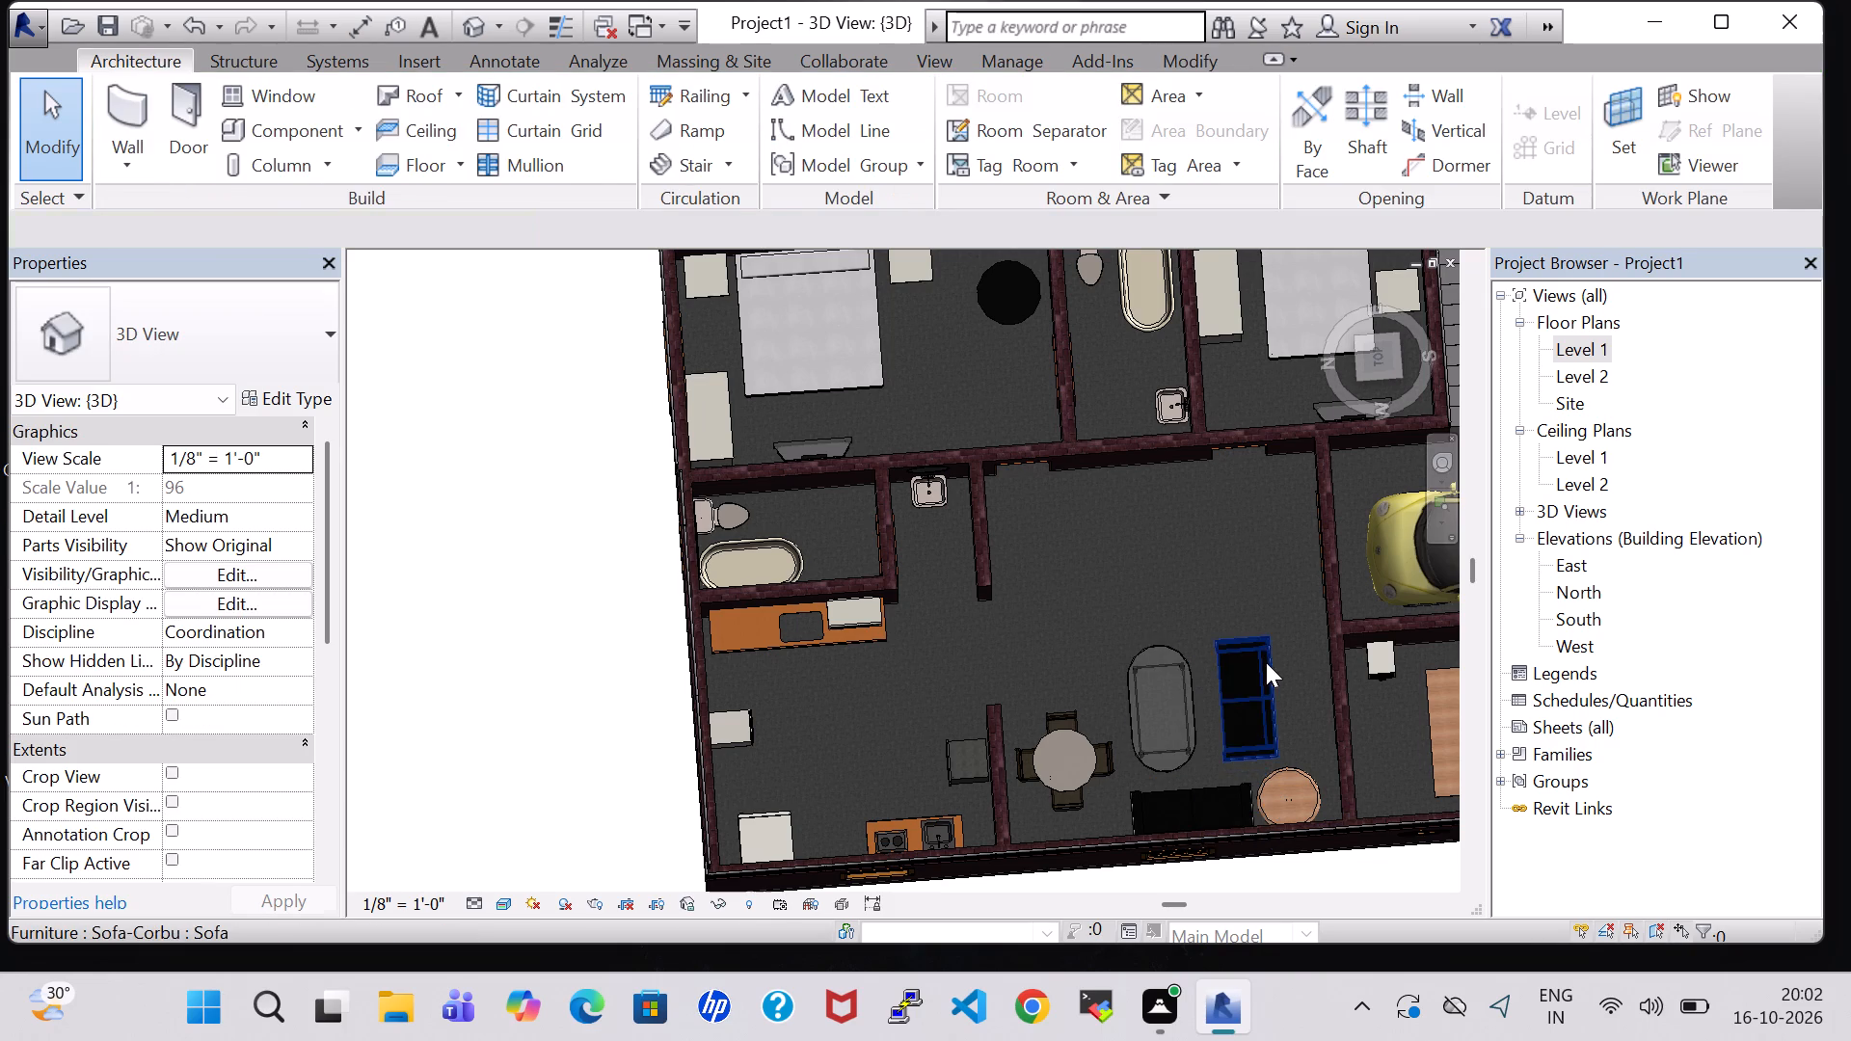
key(Left)
key(Left)
key(Right)
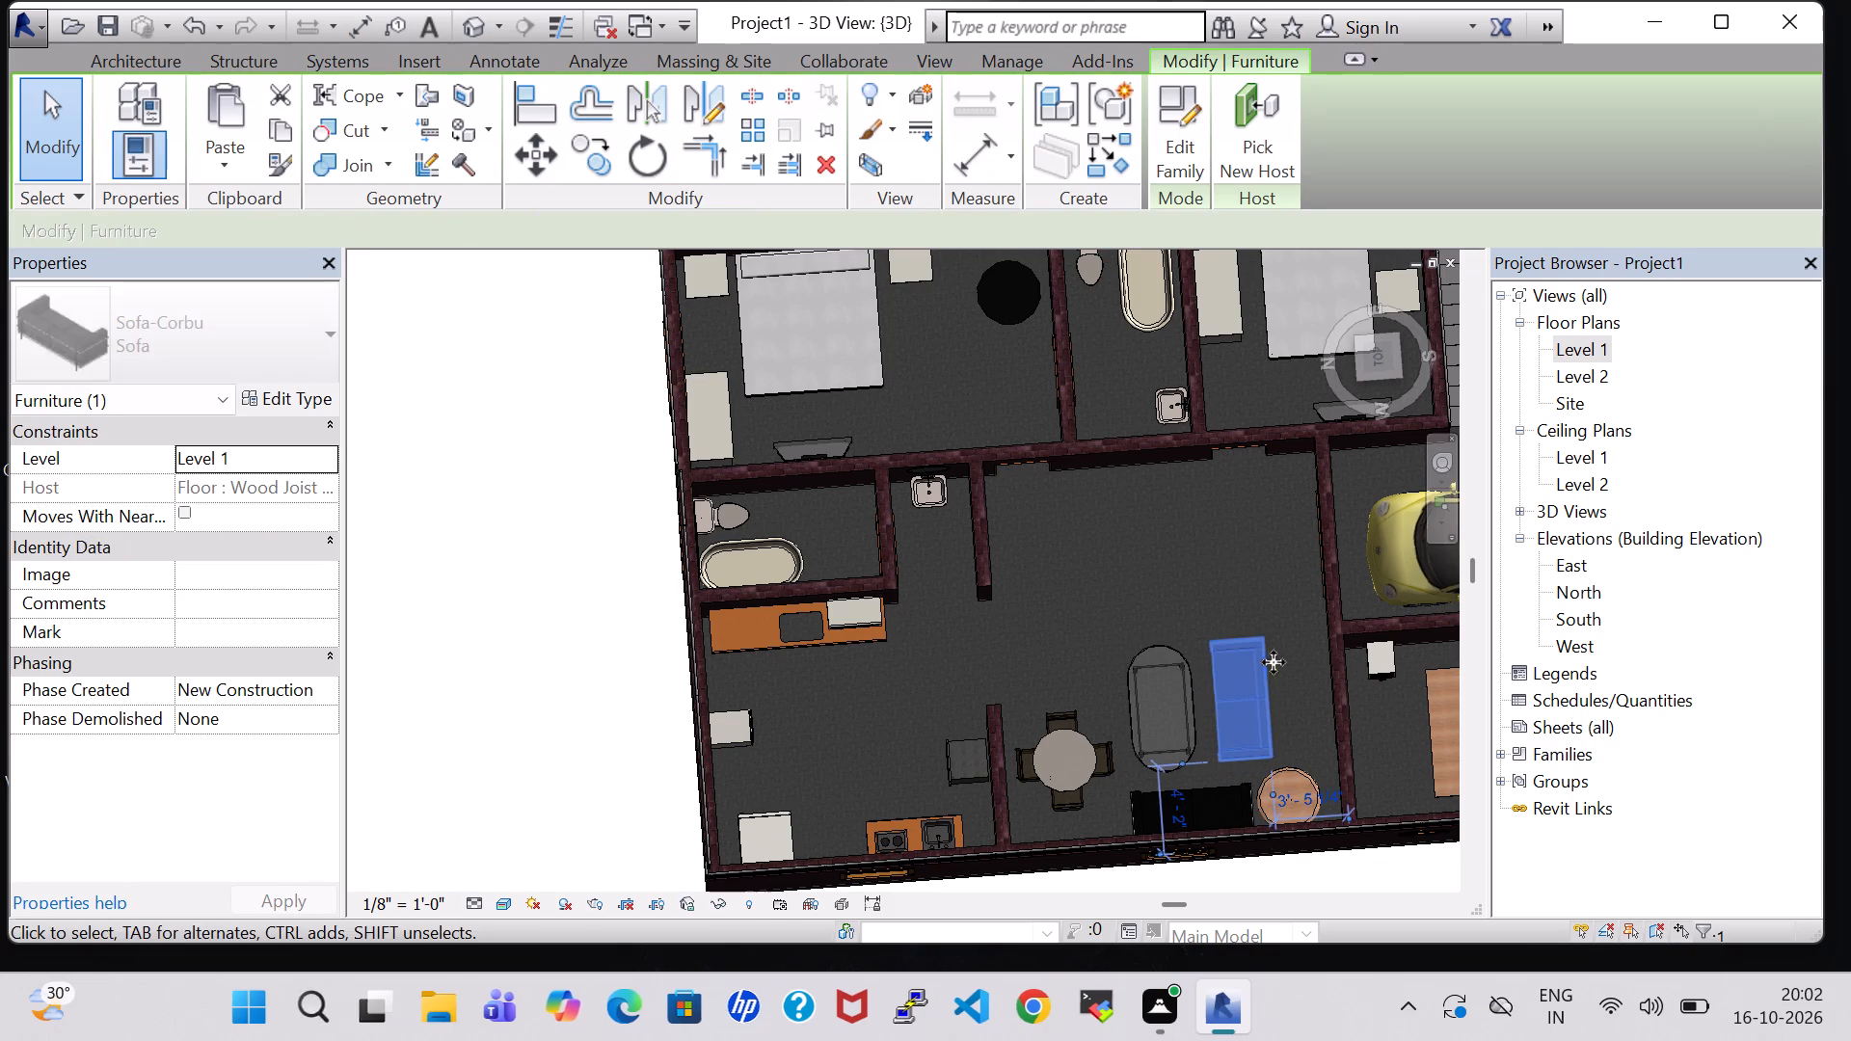
click(504, 529)
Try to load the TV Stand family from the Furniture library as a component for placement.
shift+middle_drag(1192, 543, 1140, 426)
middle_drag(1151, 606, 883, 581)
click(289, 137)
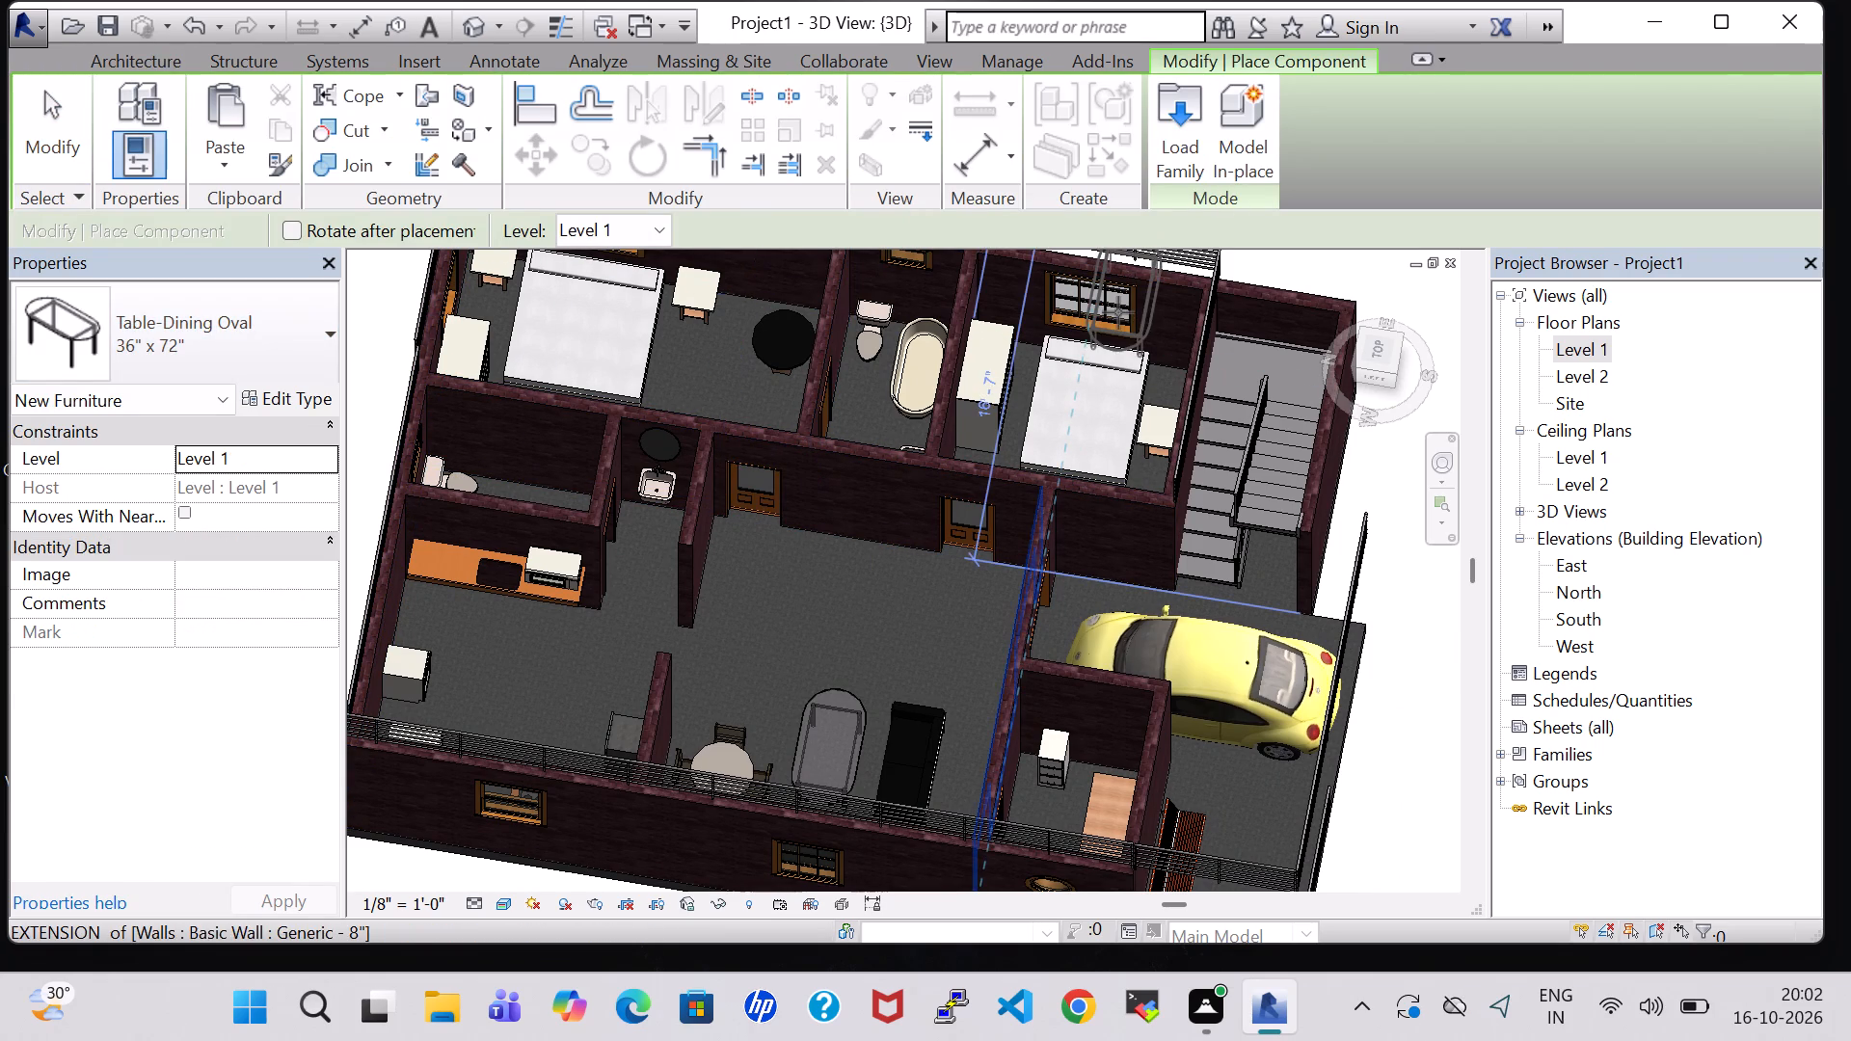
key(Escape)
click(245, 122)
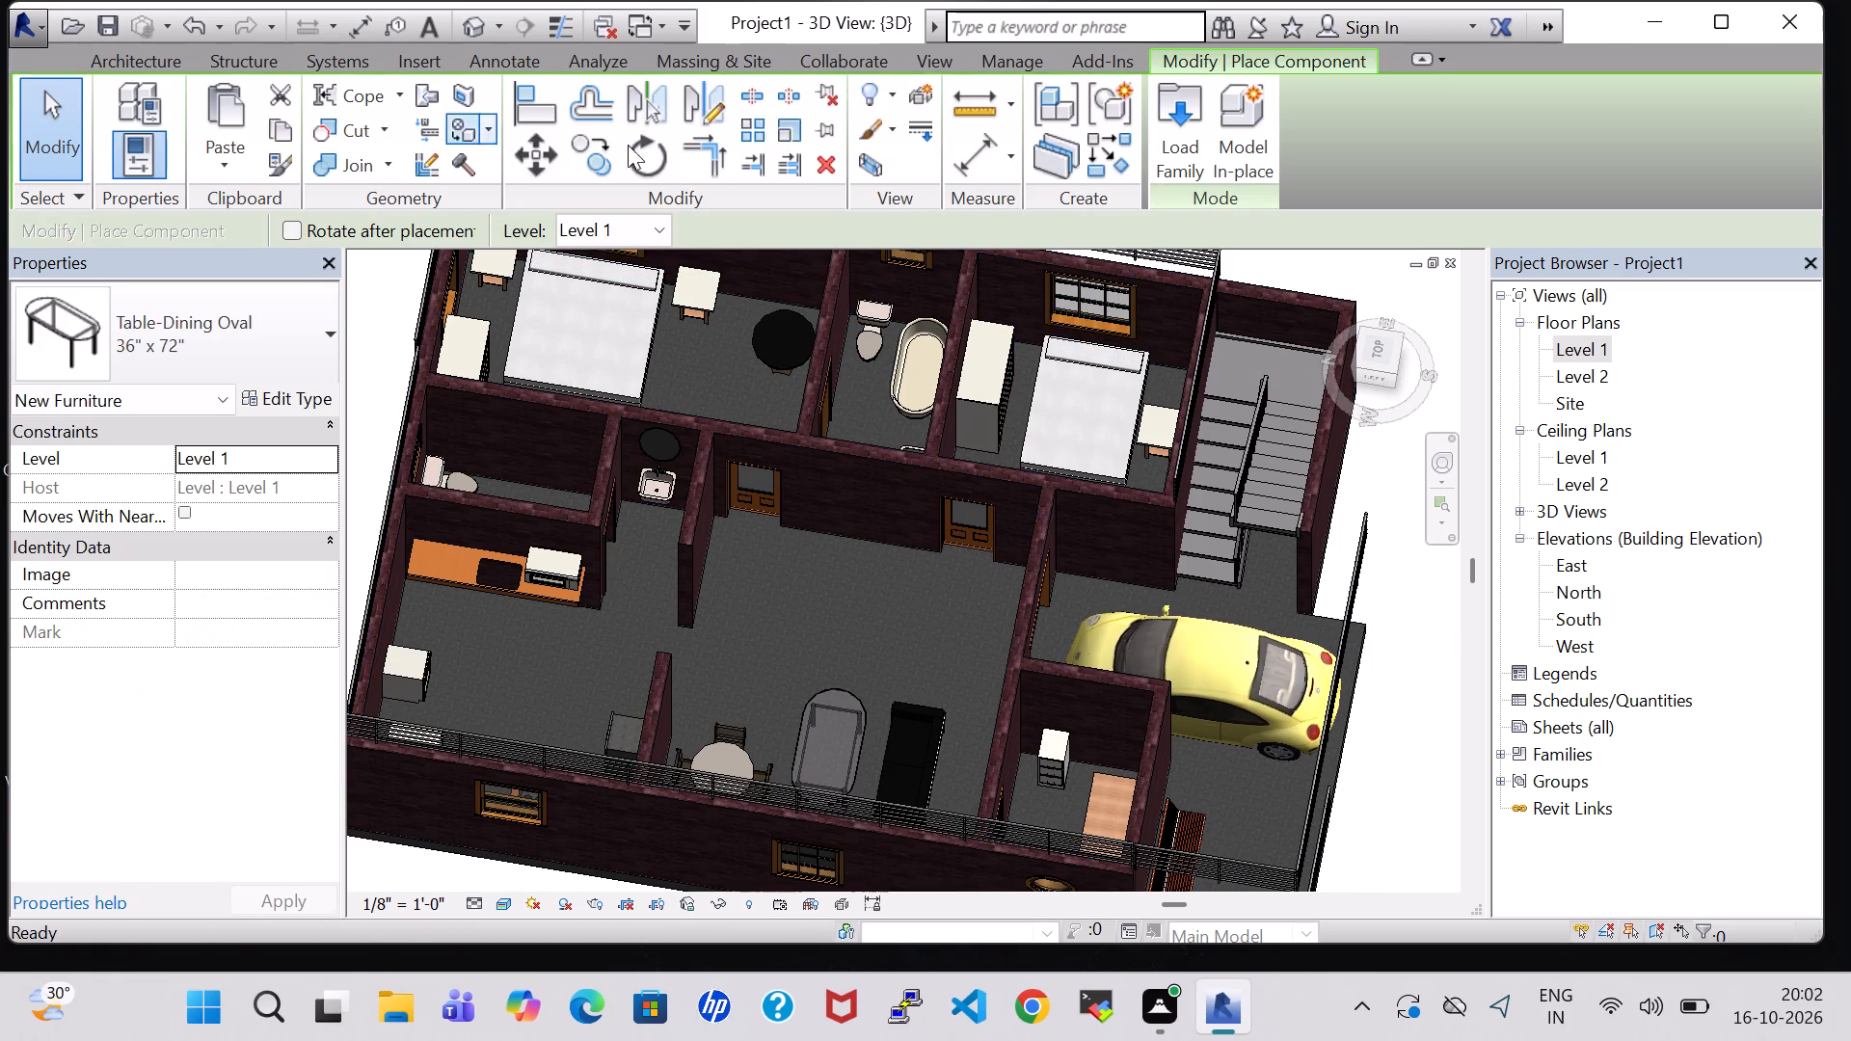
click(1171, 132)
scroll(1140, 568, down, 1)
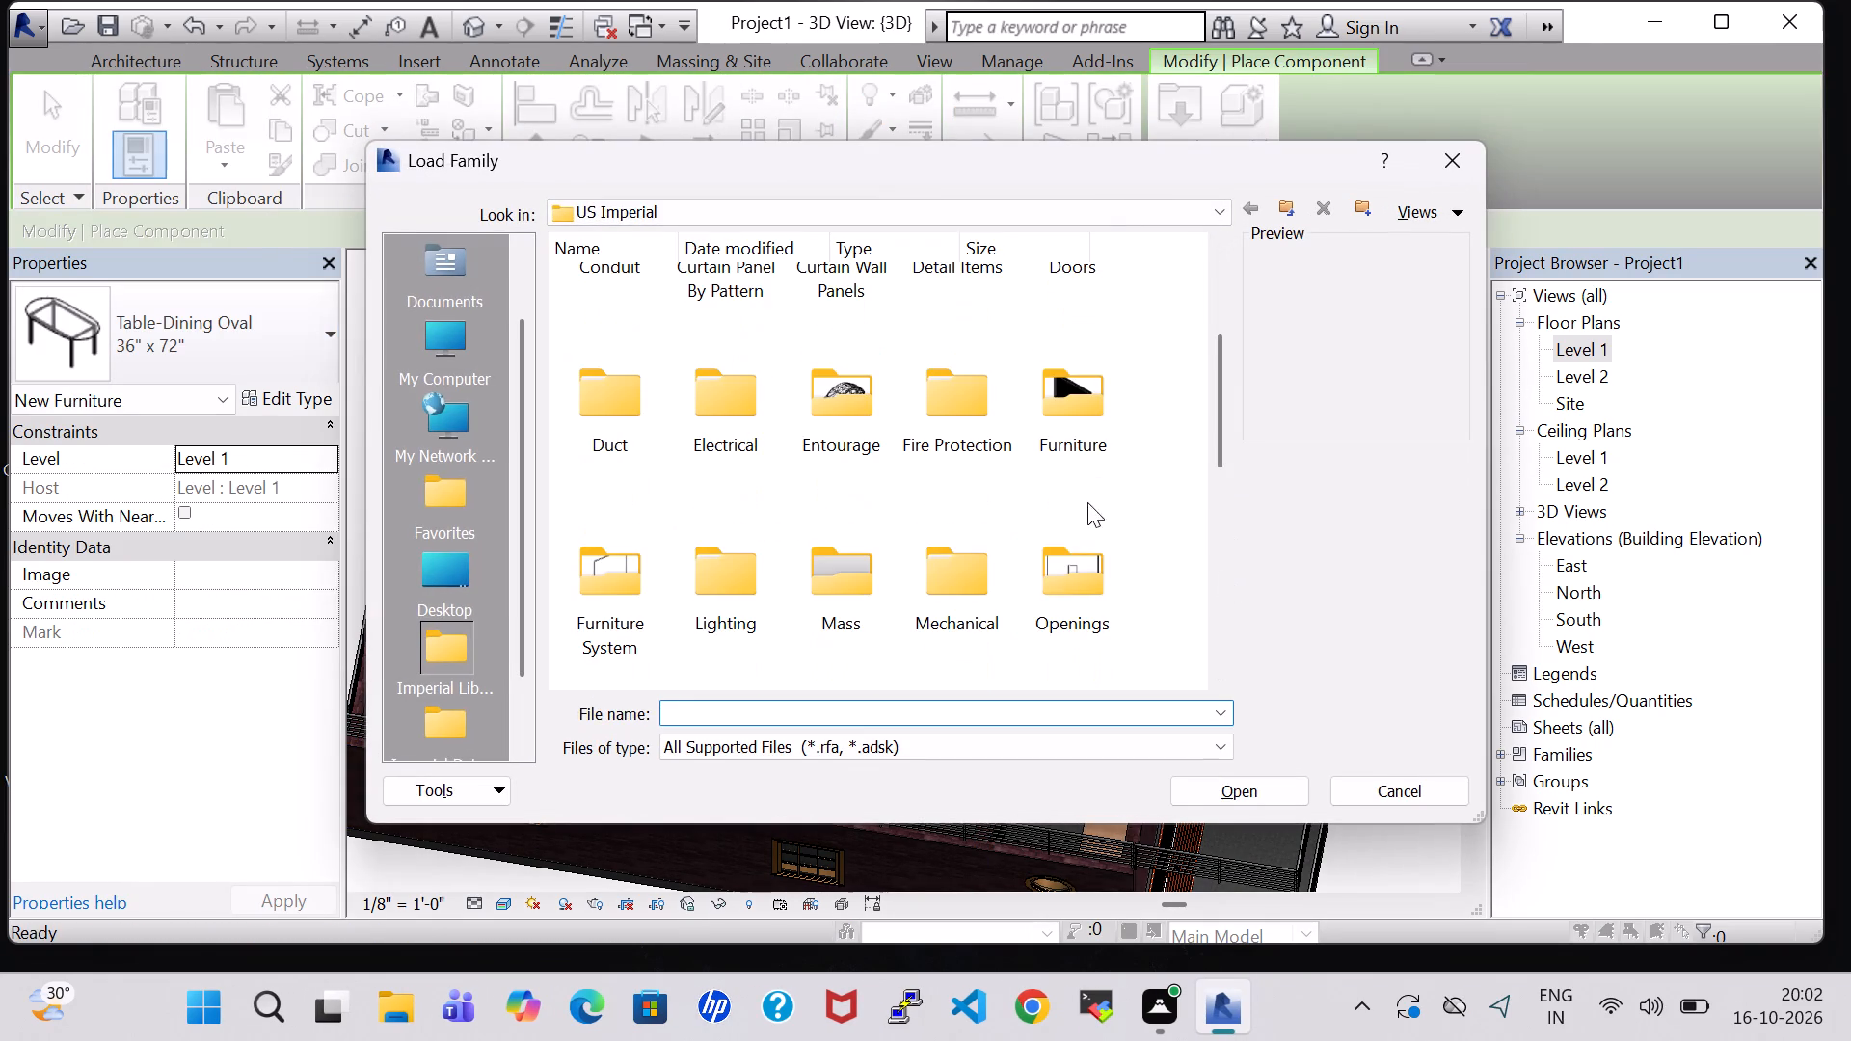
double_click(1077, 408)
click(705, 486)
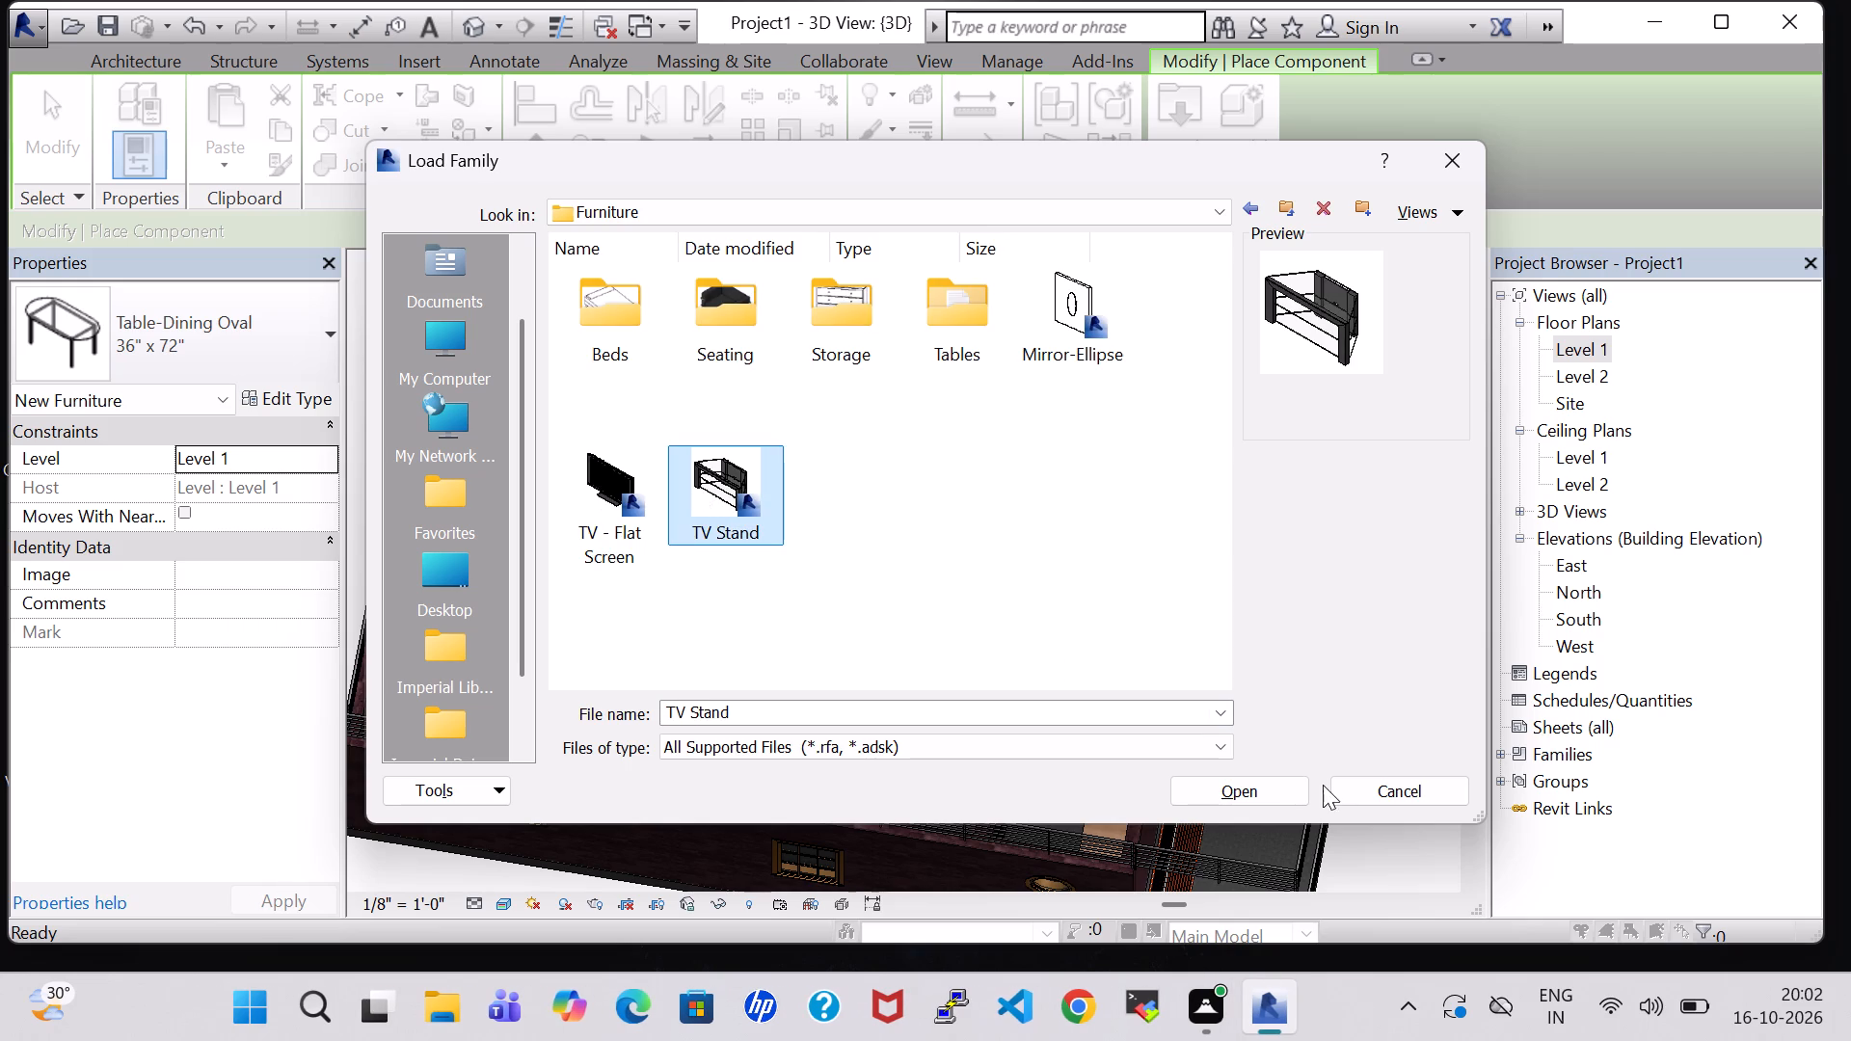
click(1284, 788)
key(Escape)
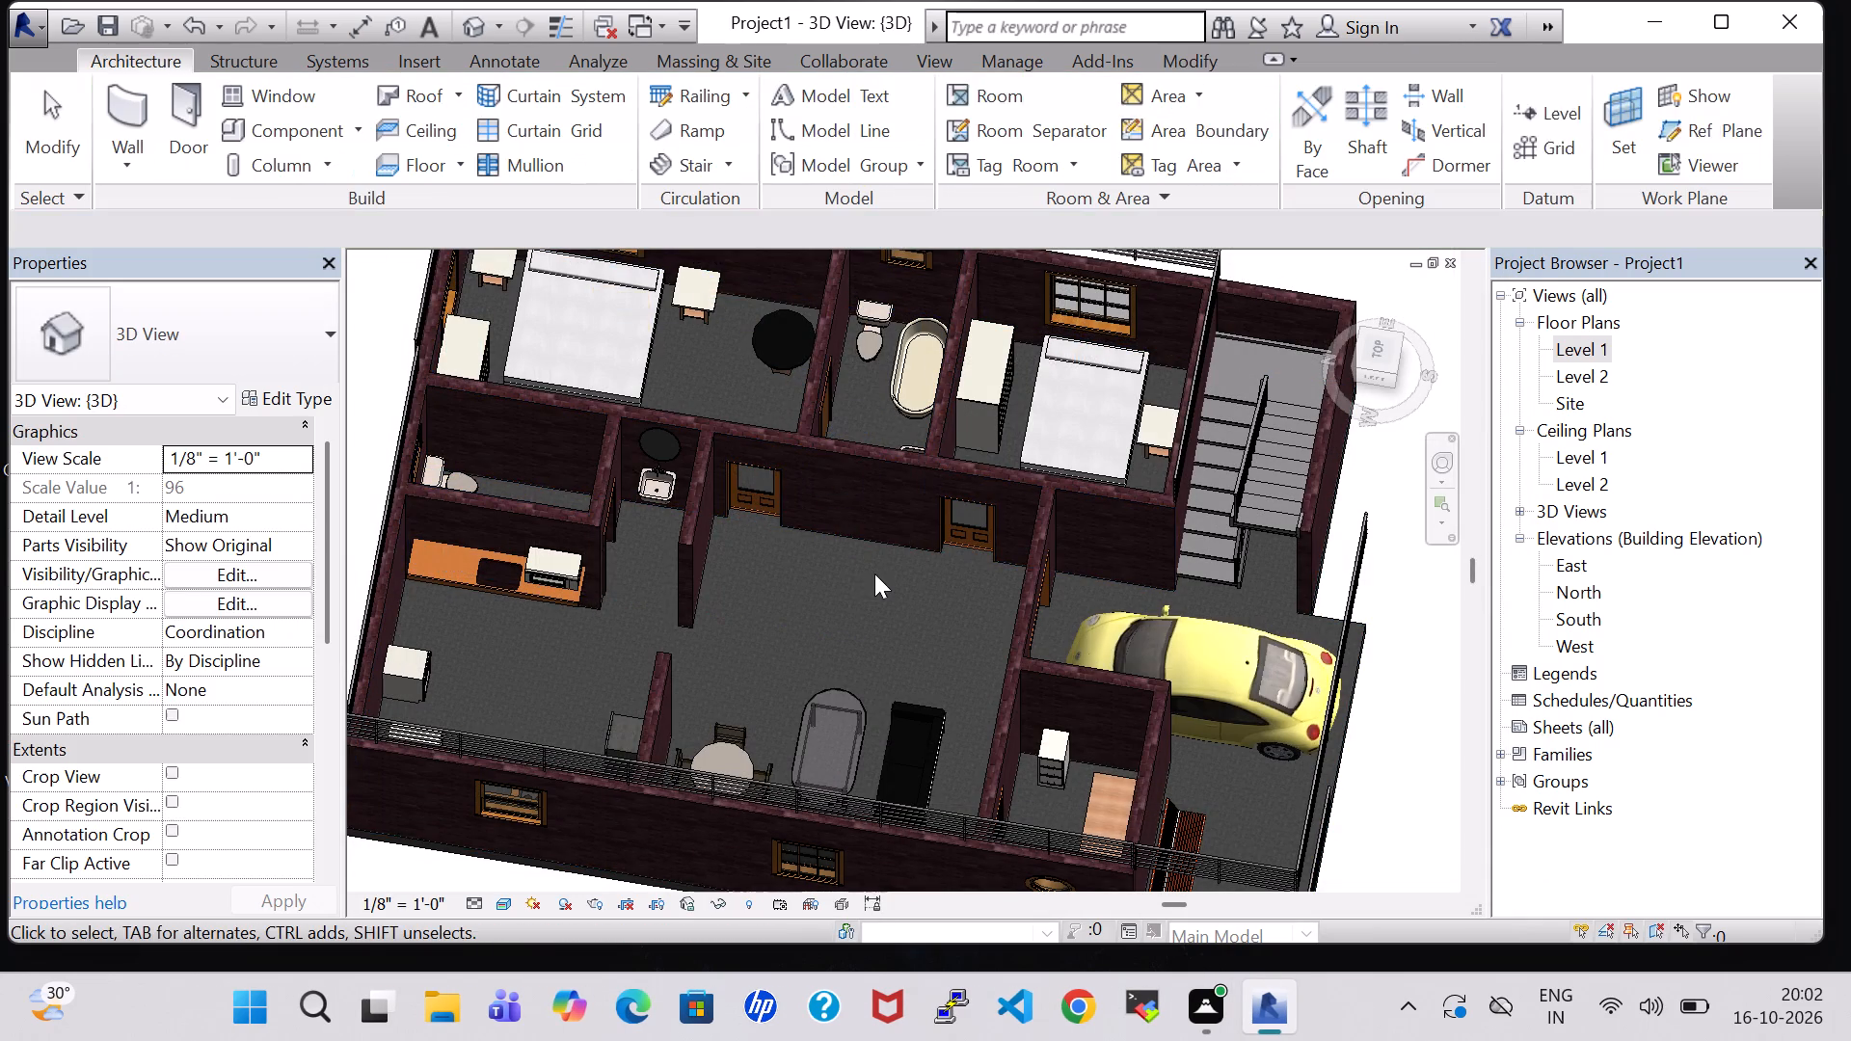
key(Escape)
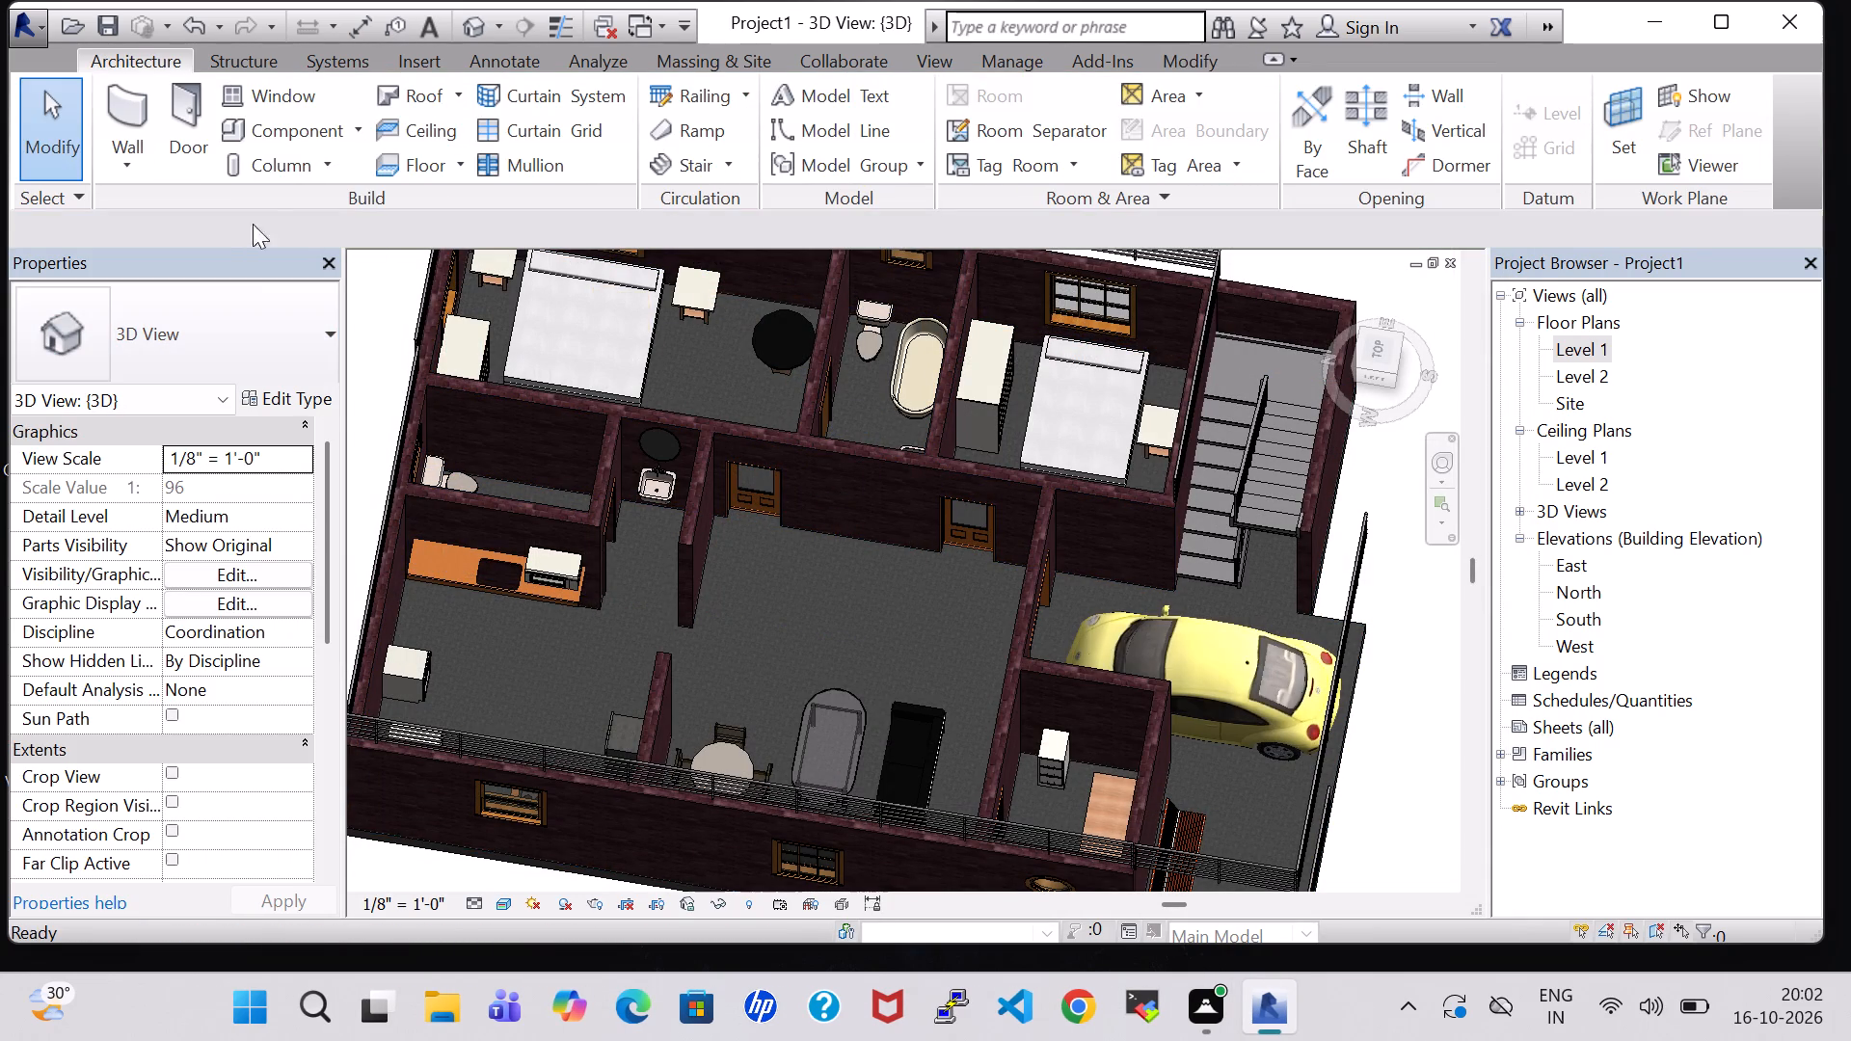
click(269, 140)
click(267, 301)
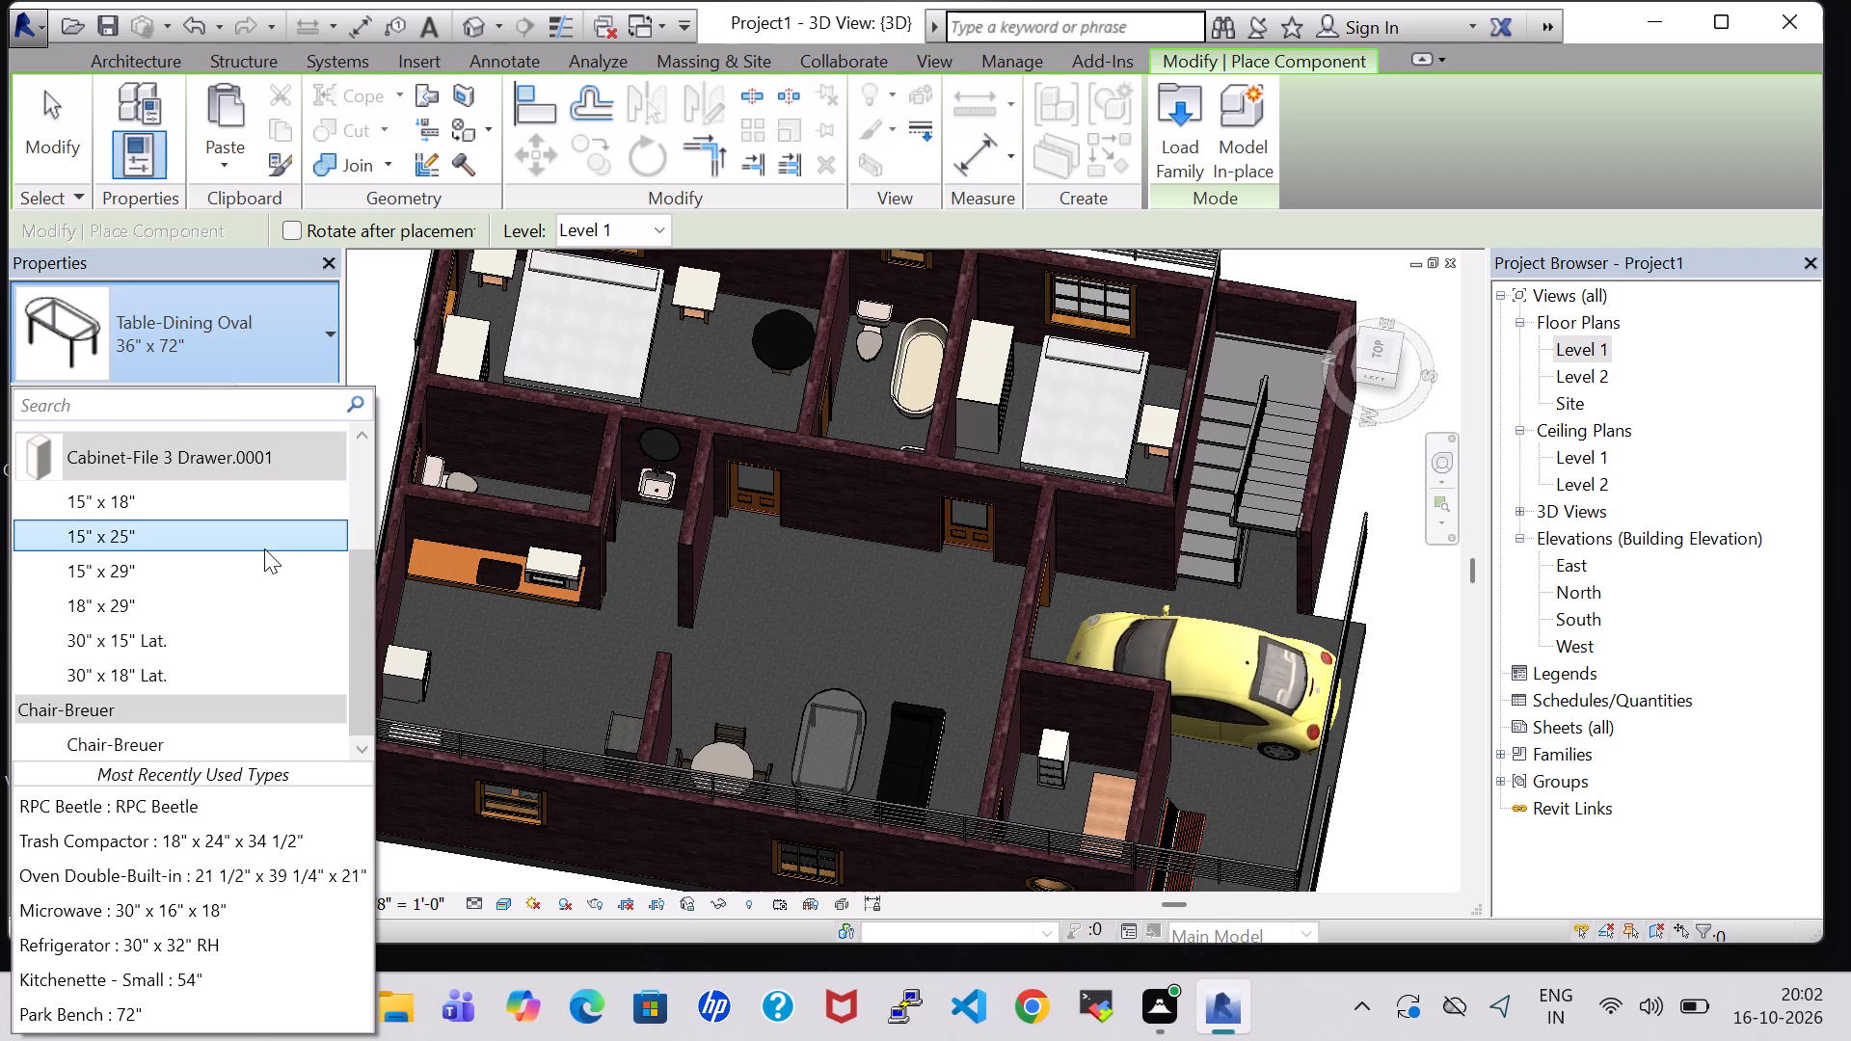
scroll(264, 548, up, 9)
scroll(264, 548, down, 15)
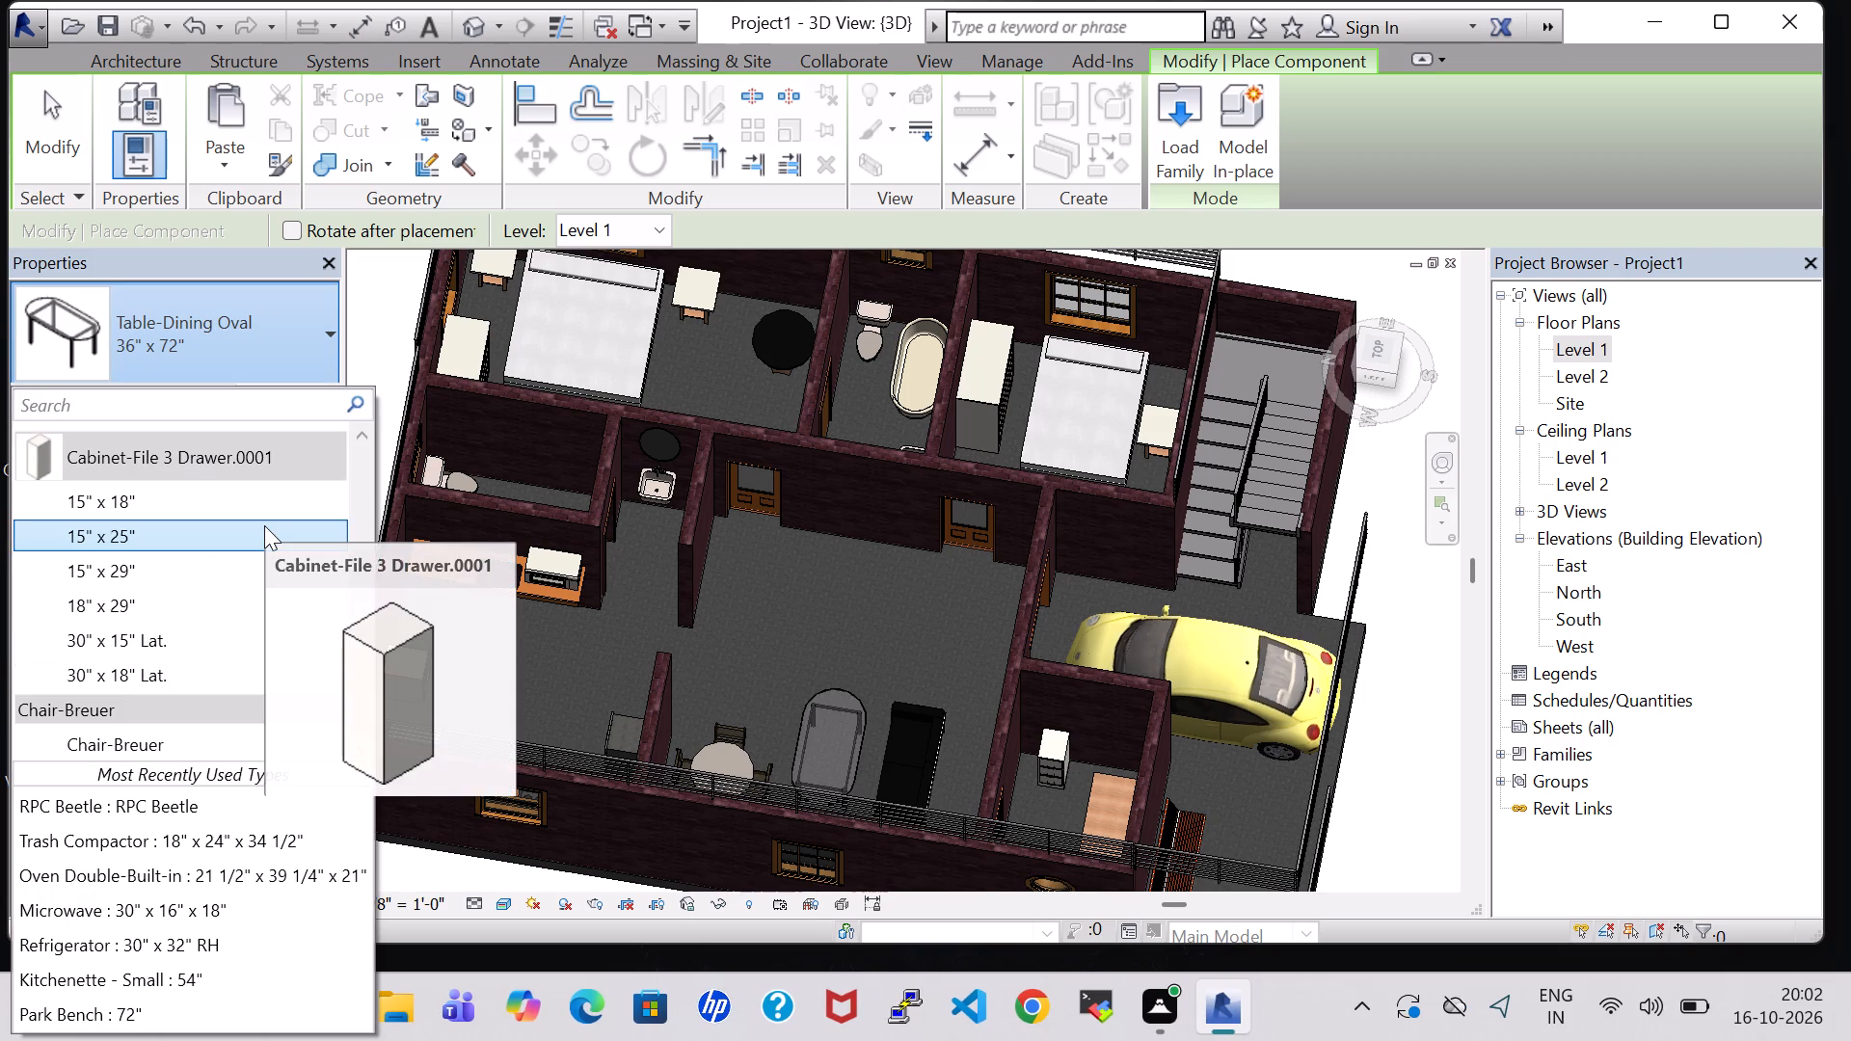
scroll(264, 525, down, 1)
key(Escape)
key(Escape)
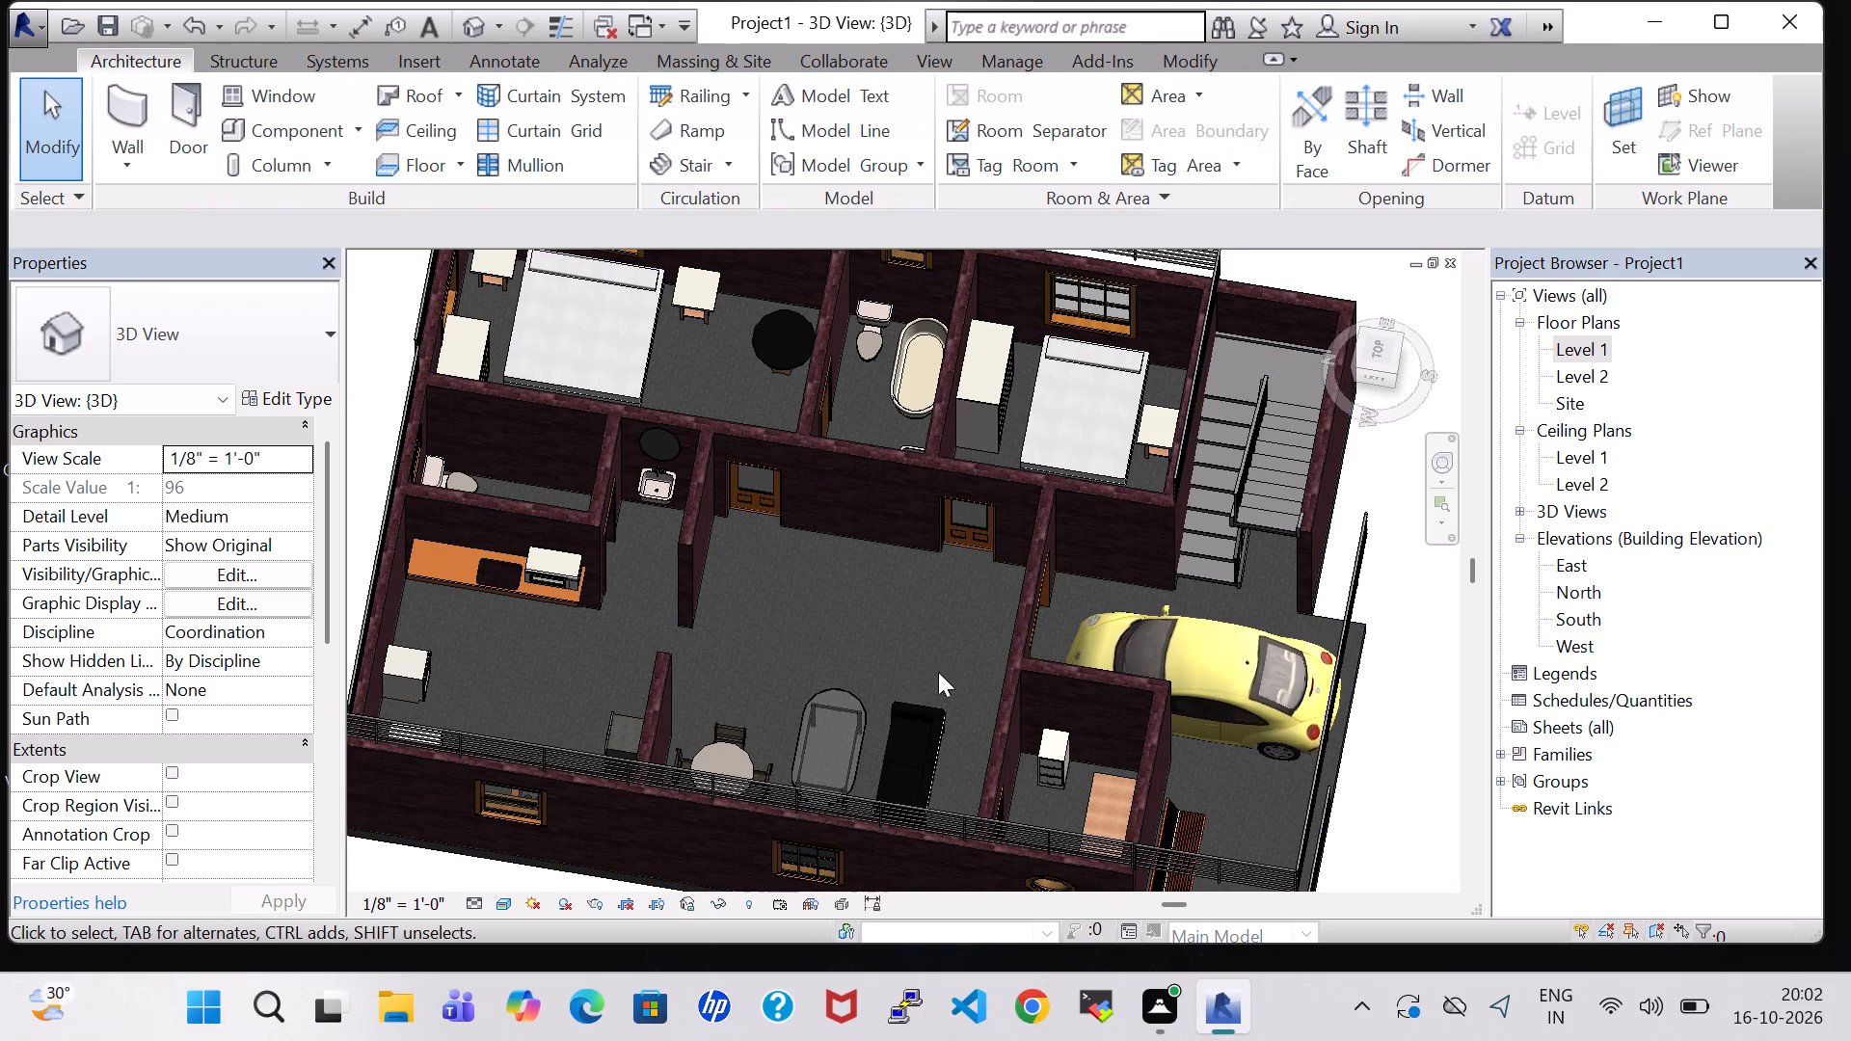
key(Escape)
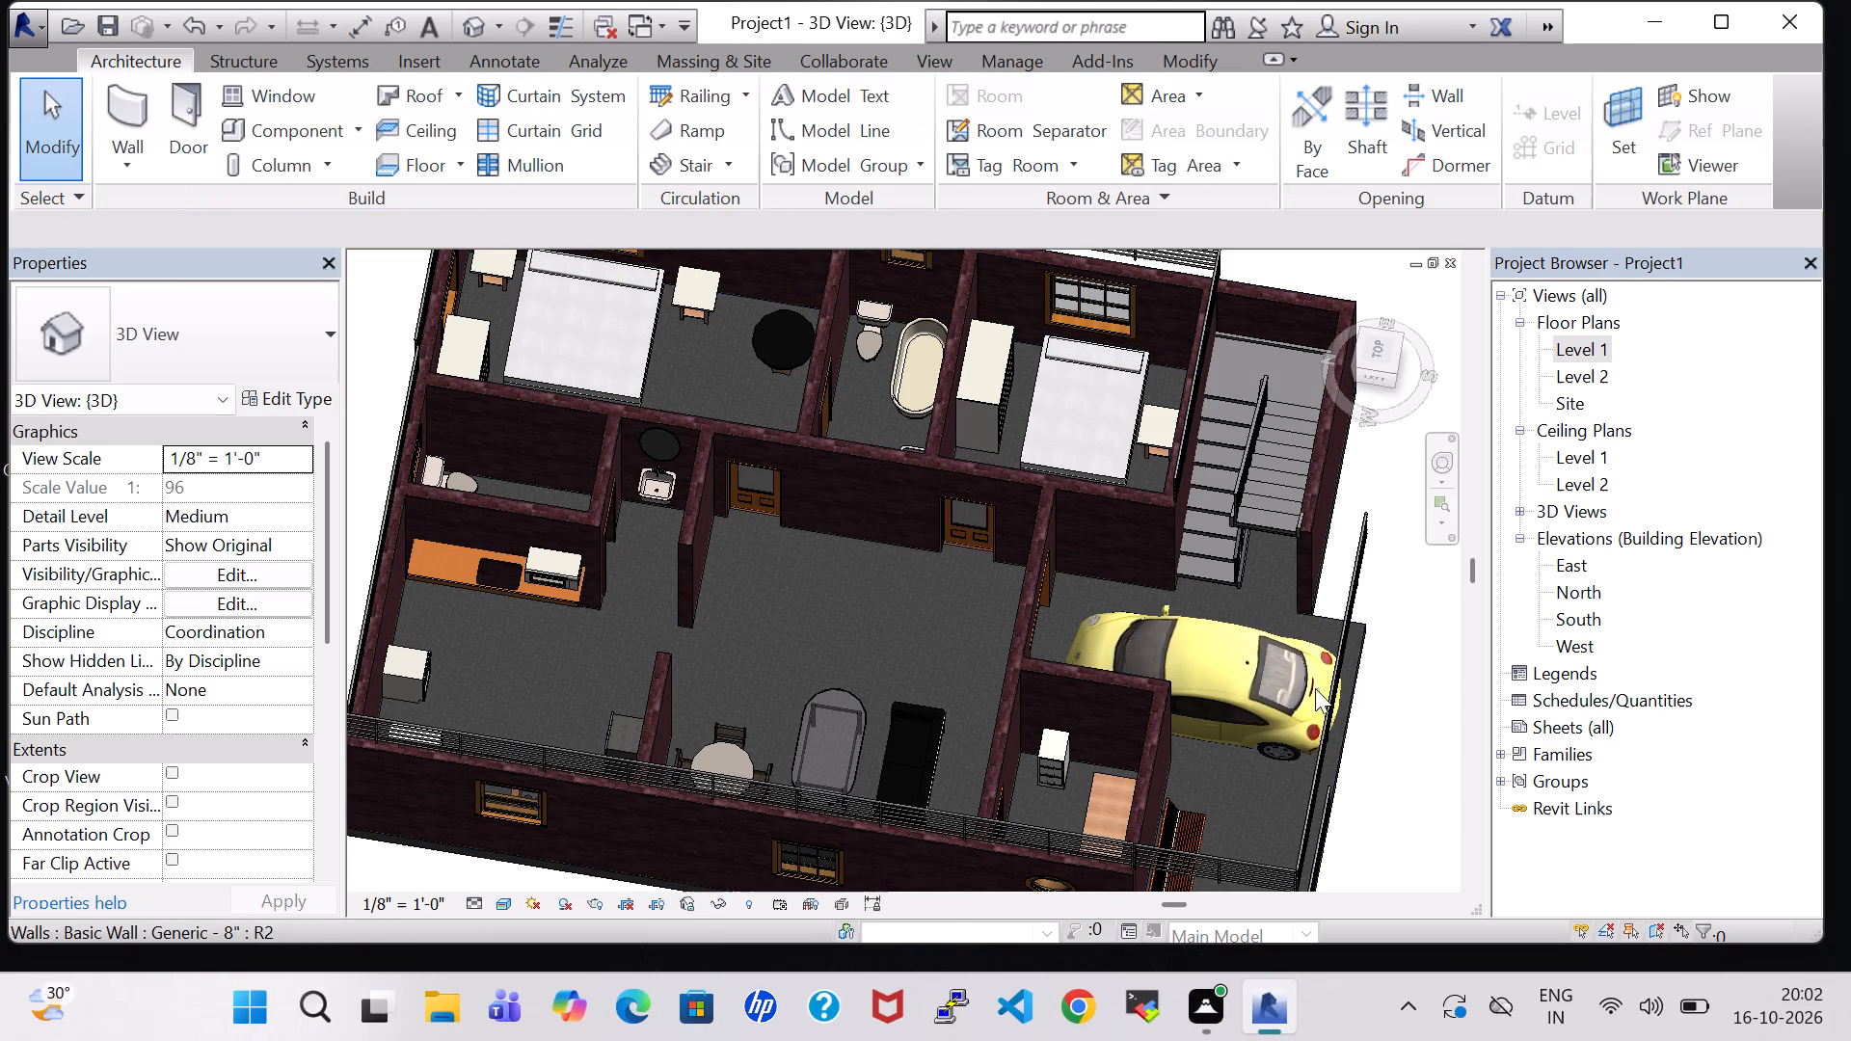
On the Level 1 plan, copy the BED ROOM 2 TV stand and paste it into the HALL near the A-TOILET wall.
shift+middle_drag(1394, 762, 1394, 756)
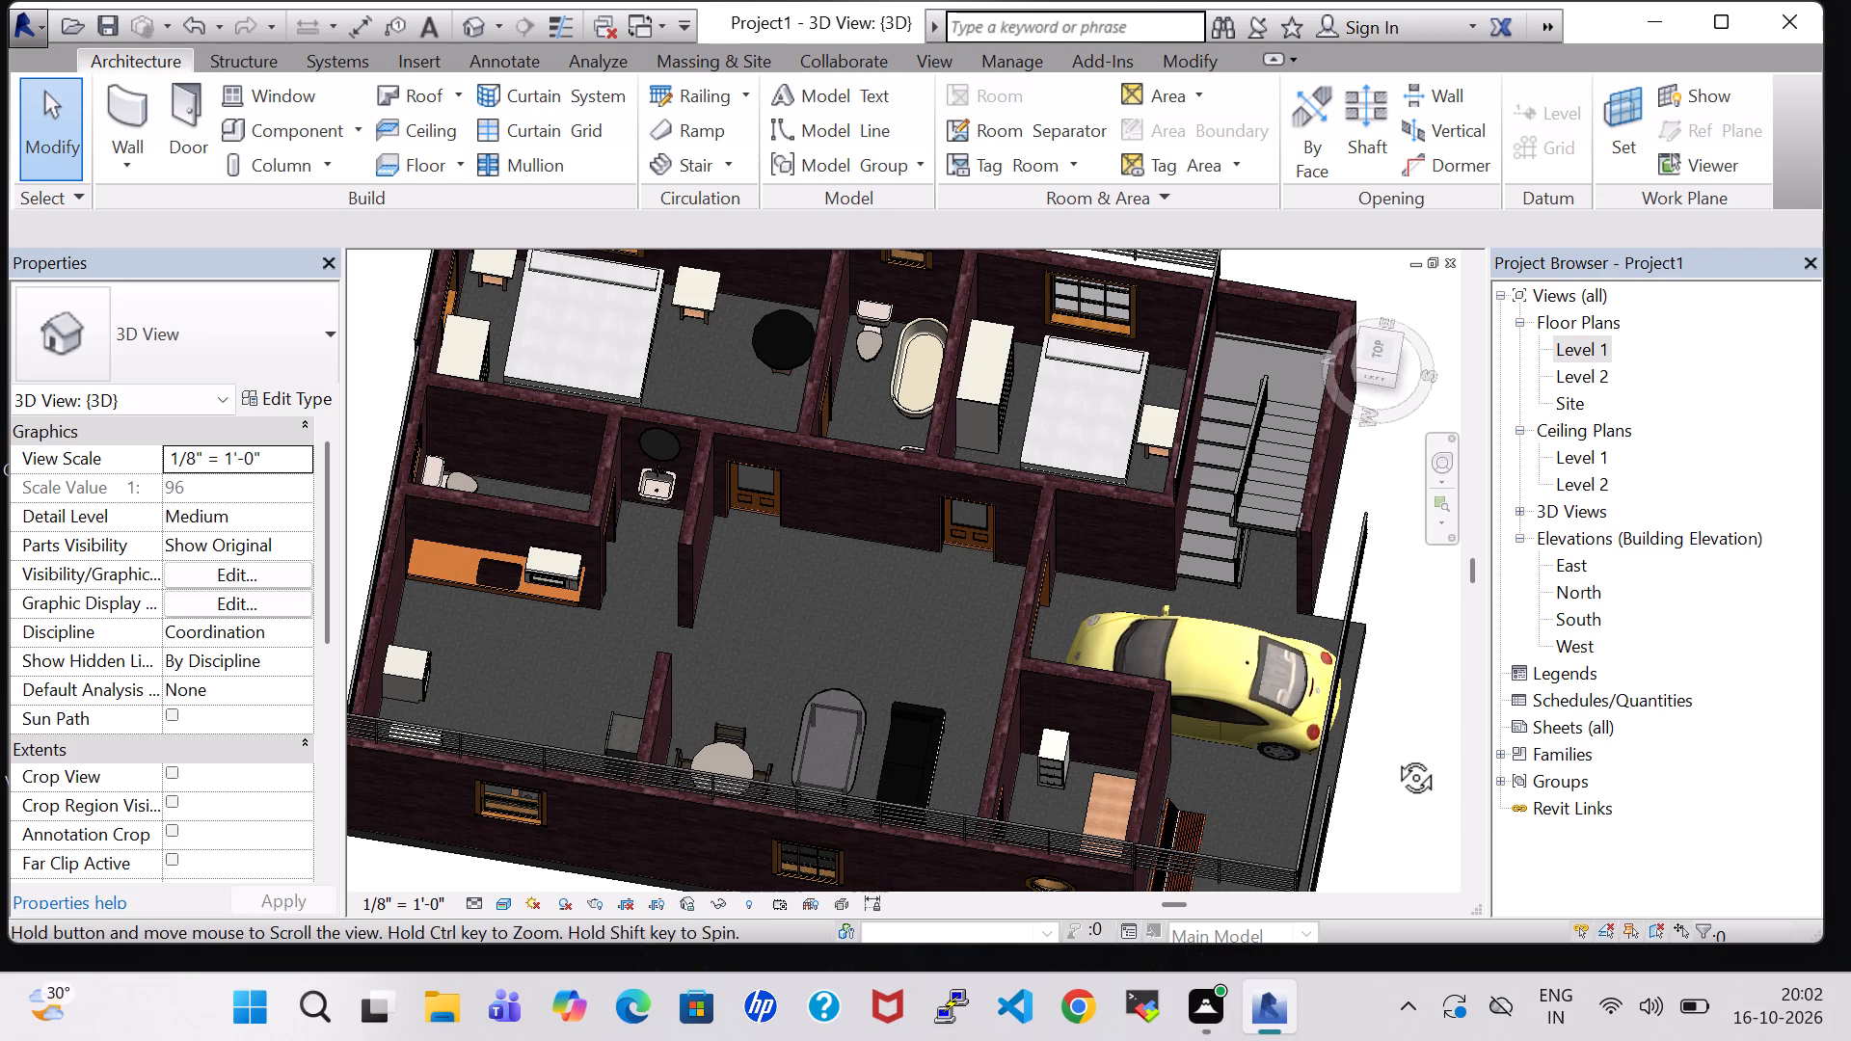
shift+middle_drag(1394, 756, 1404, 725)
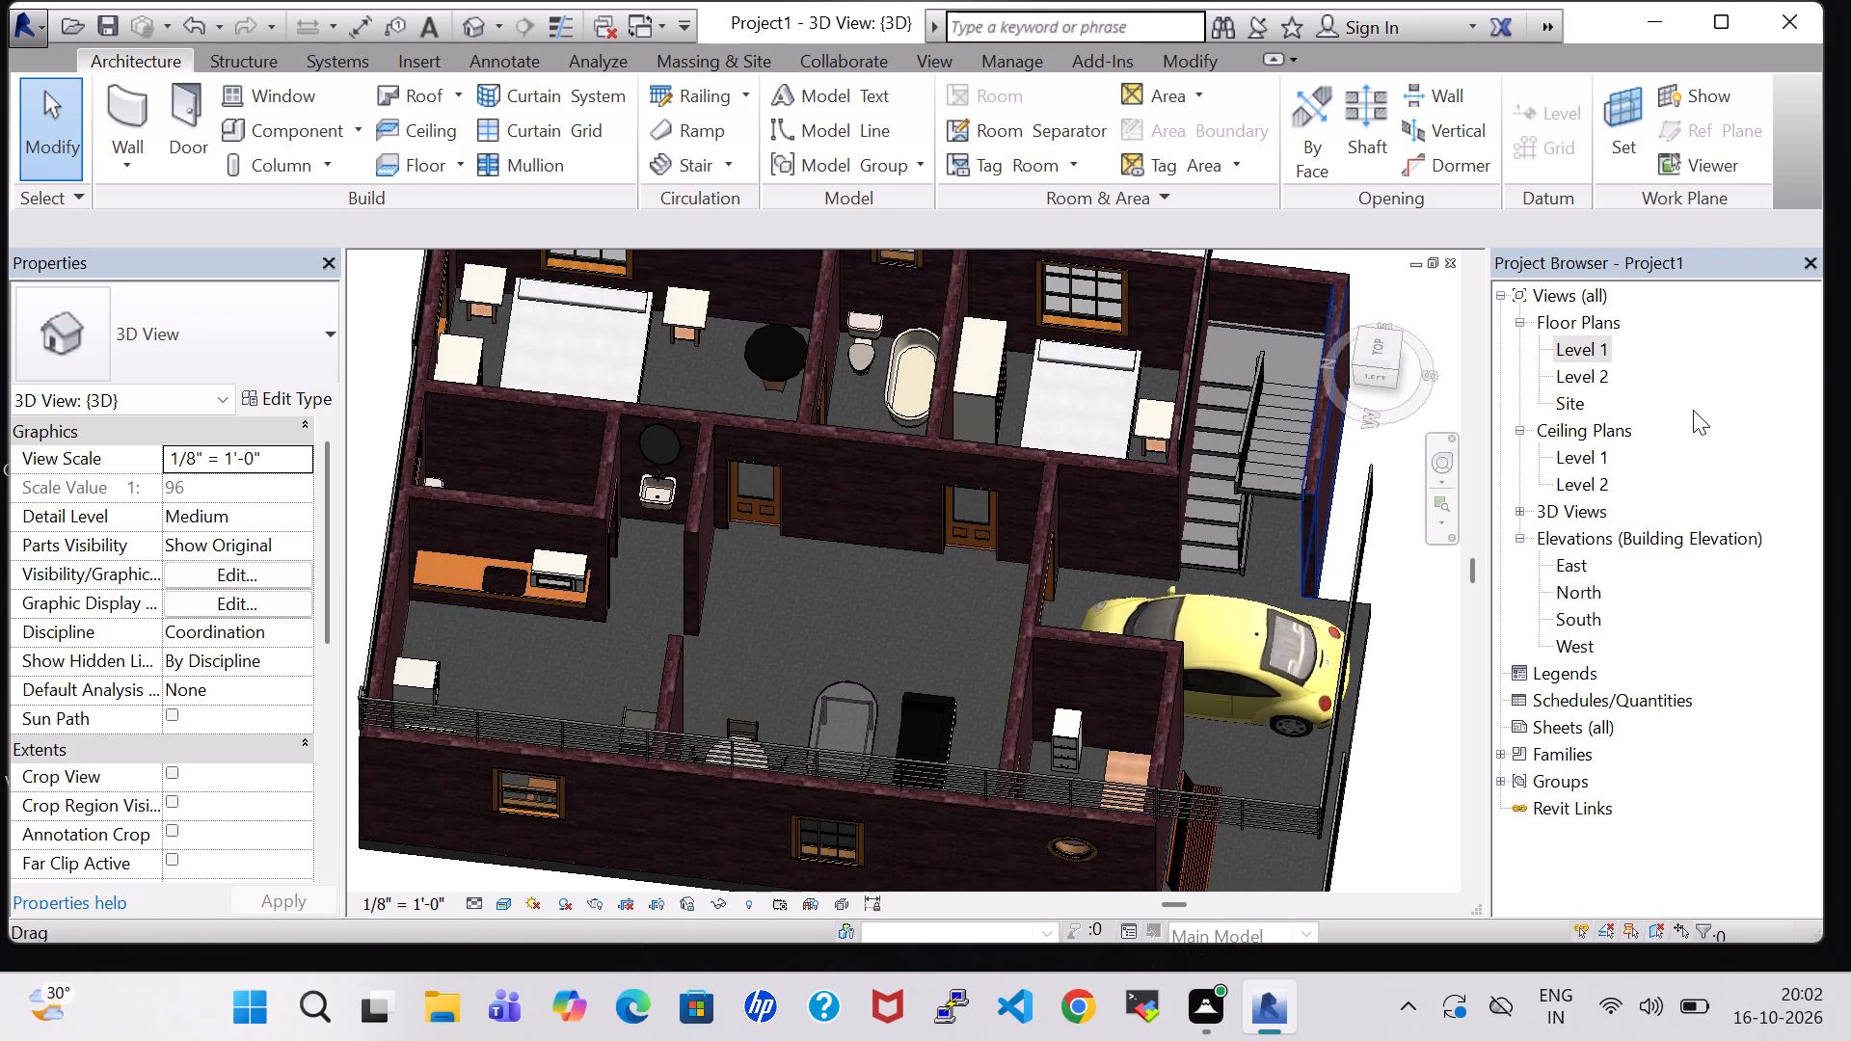
double_click(1596, 345)
scroll(1331, 440, down, 2)
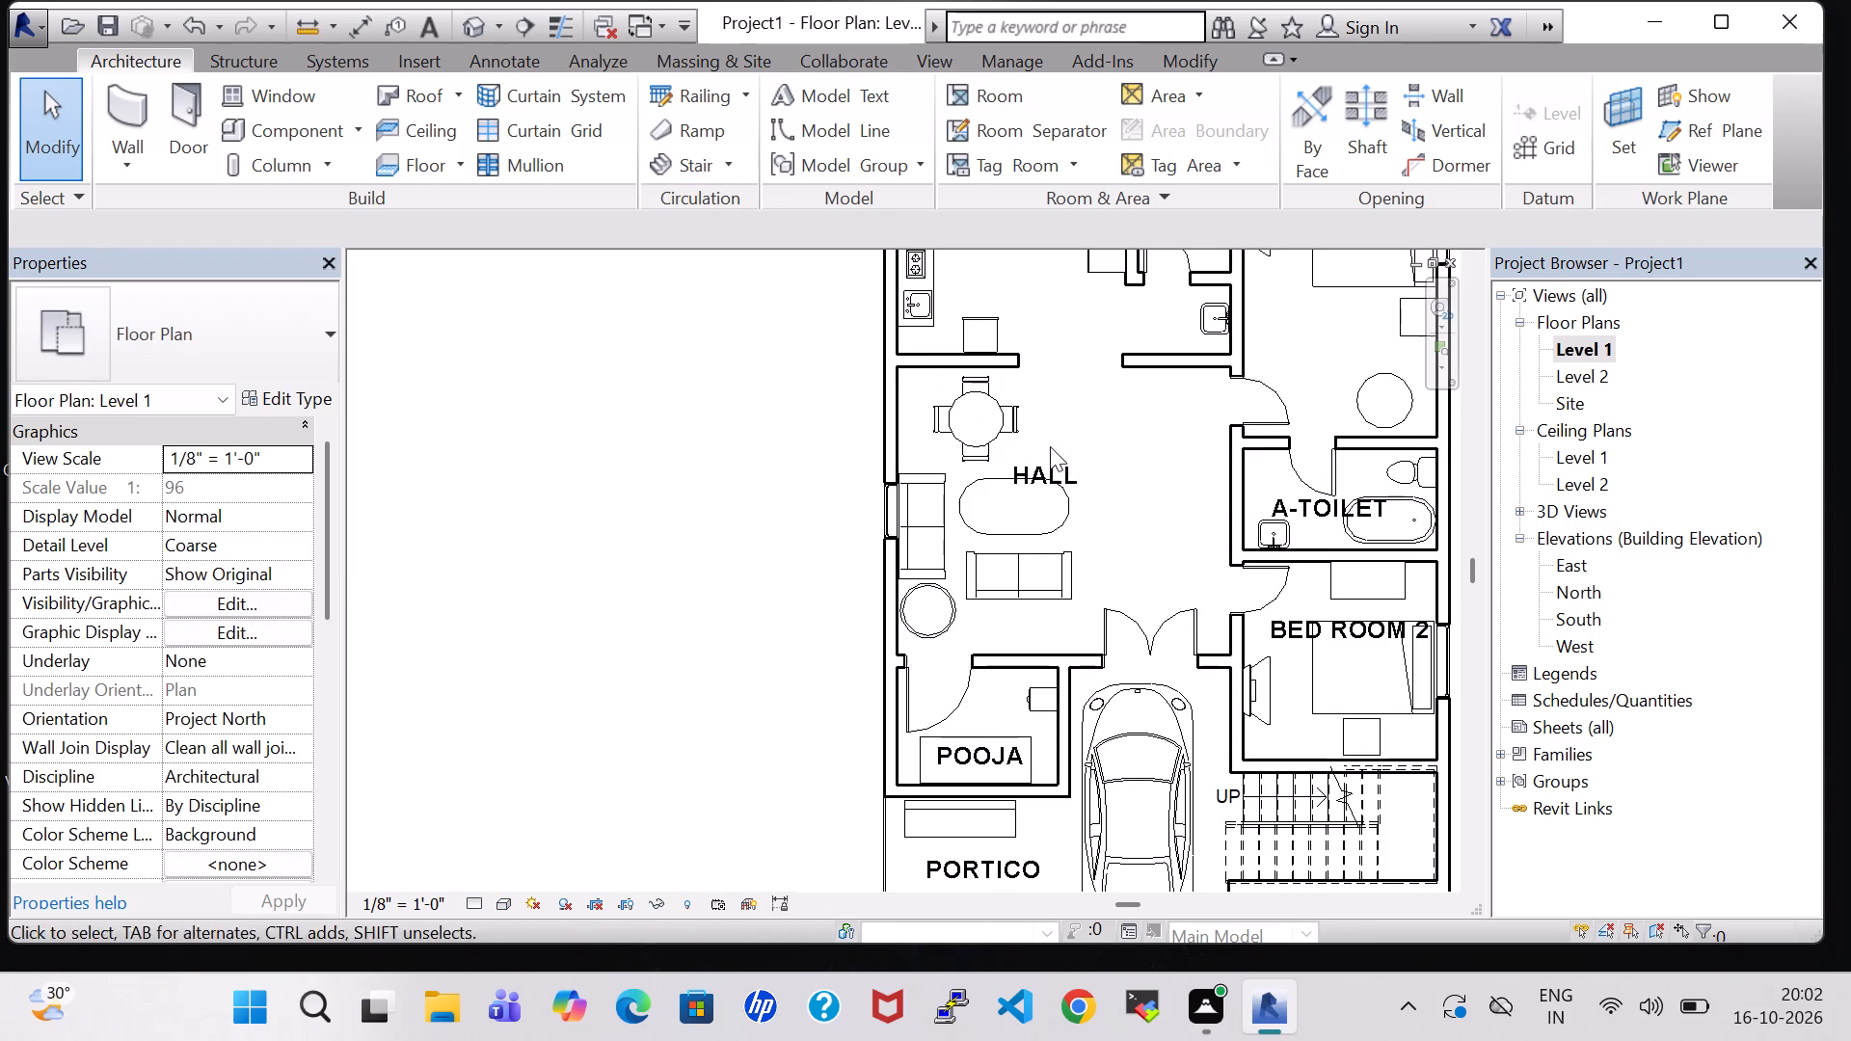
middle_drag(1138, 453, 877, 621)
scroll(946, 506, down, 1)
scroll(1029, 460, down, 1)
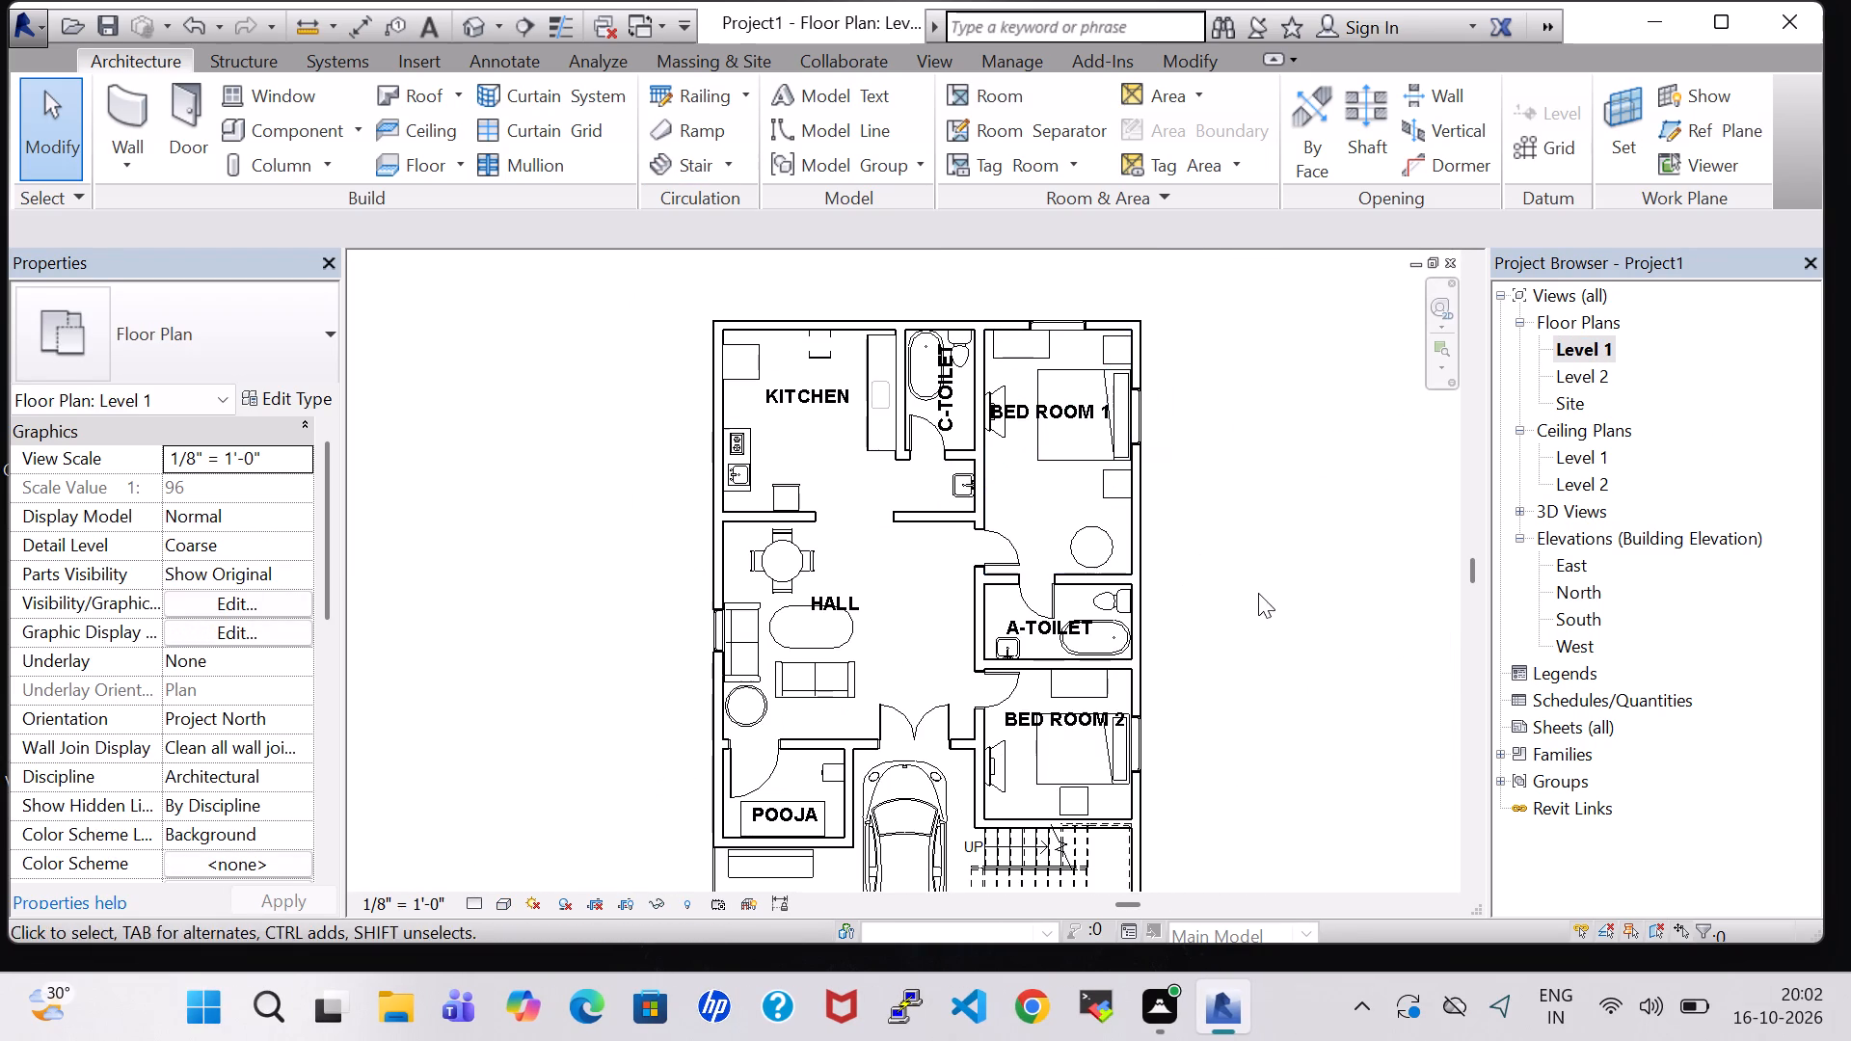
middle_drag(1258, 593, 1248, 517)
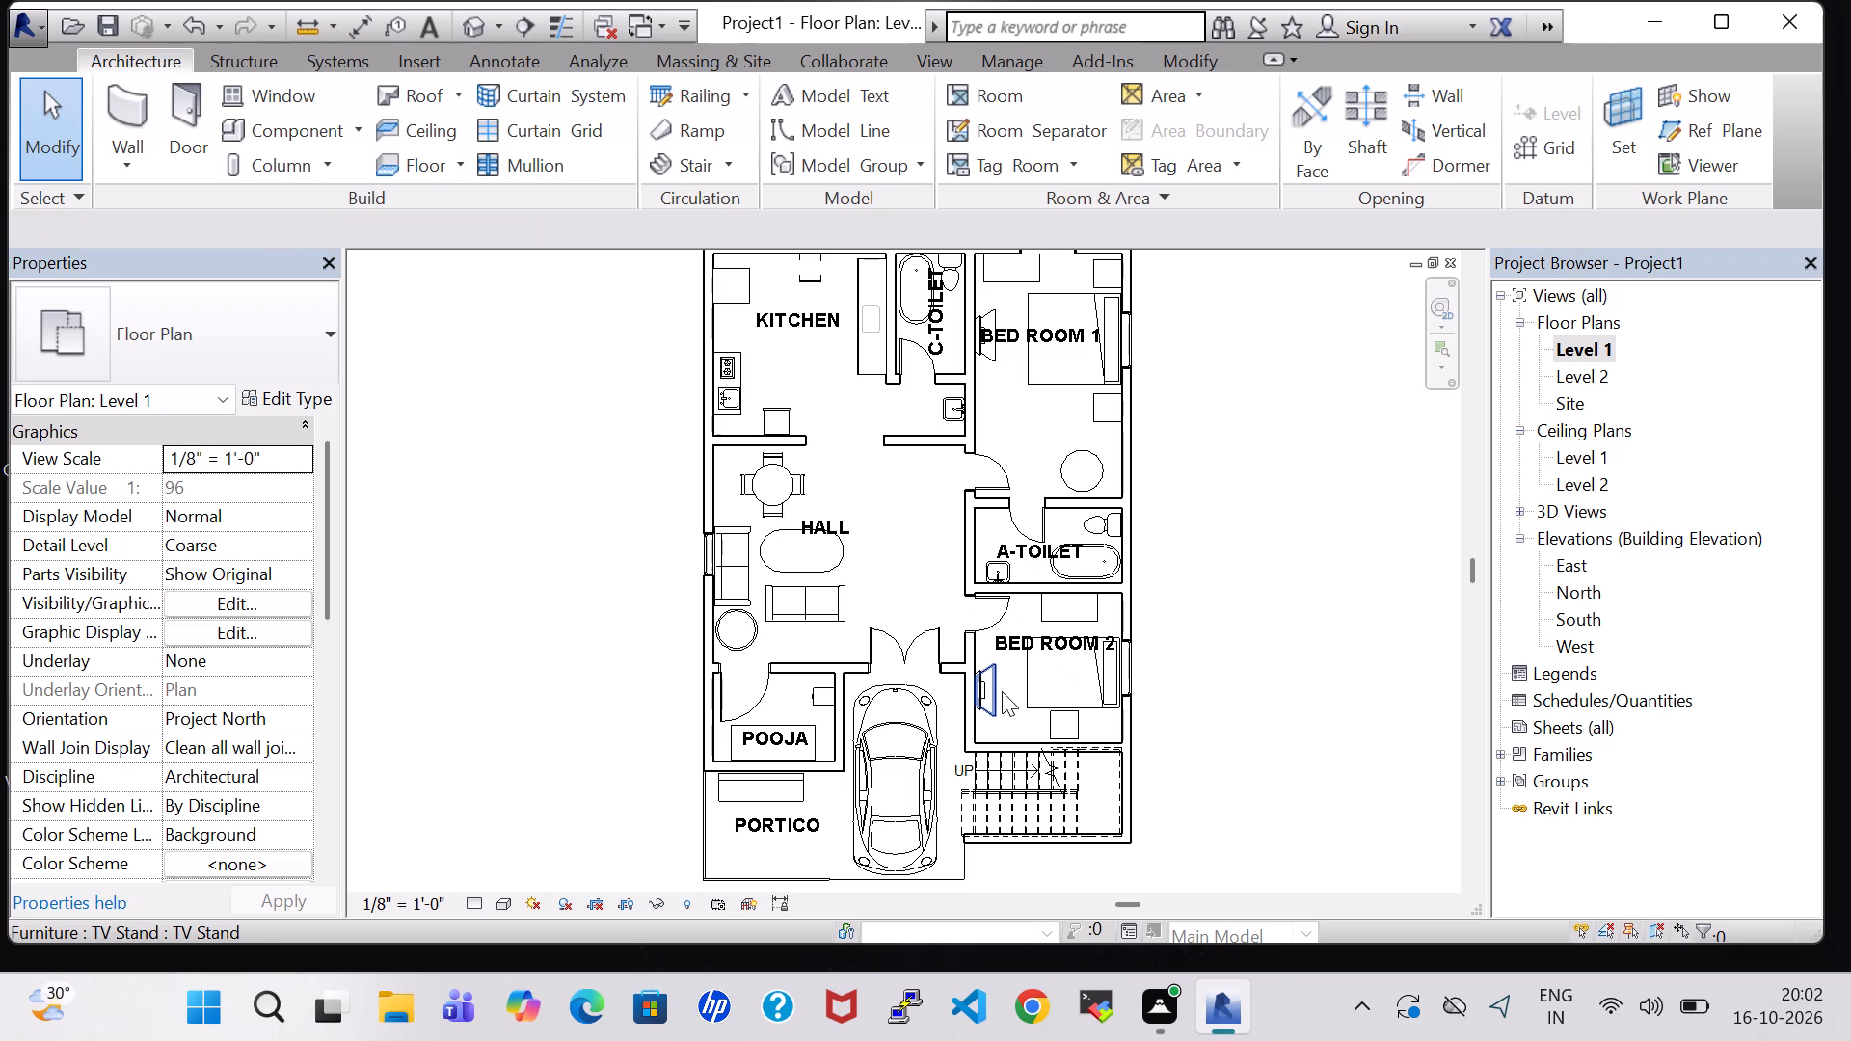
click(1002, 691)
click(289, 120)
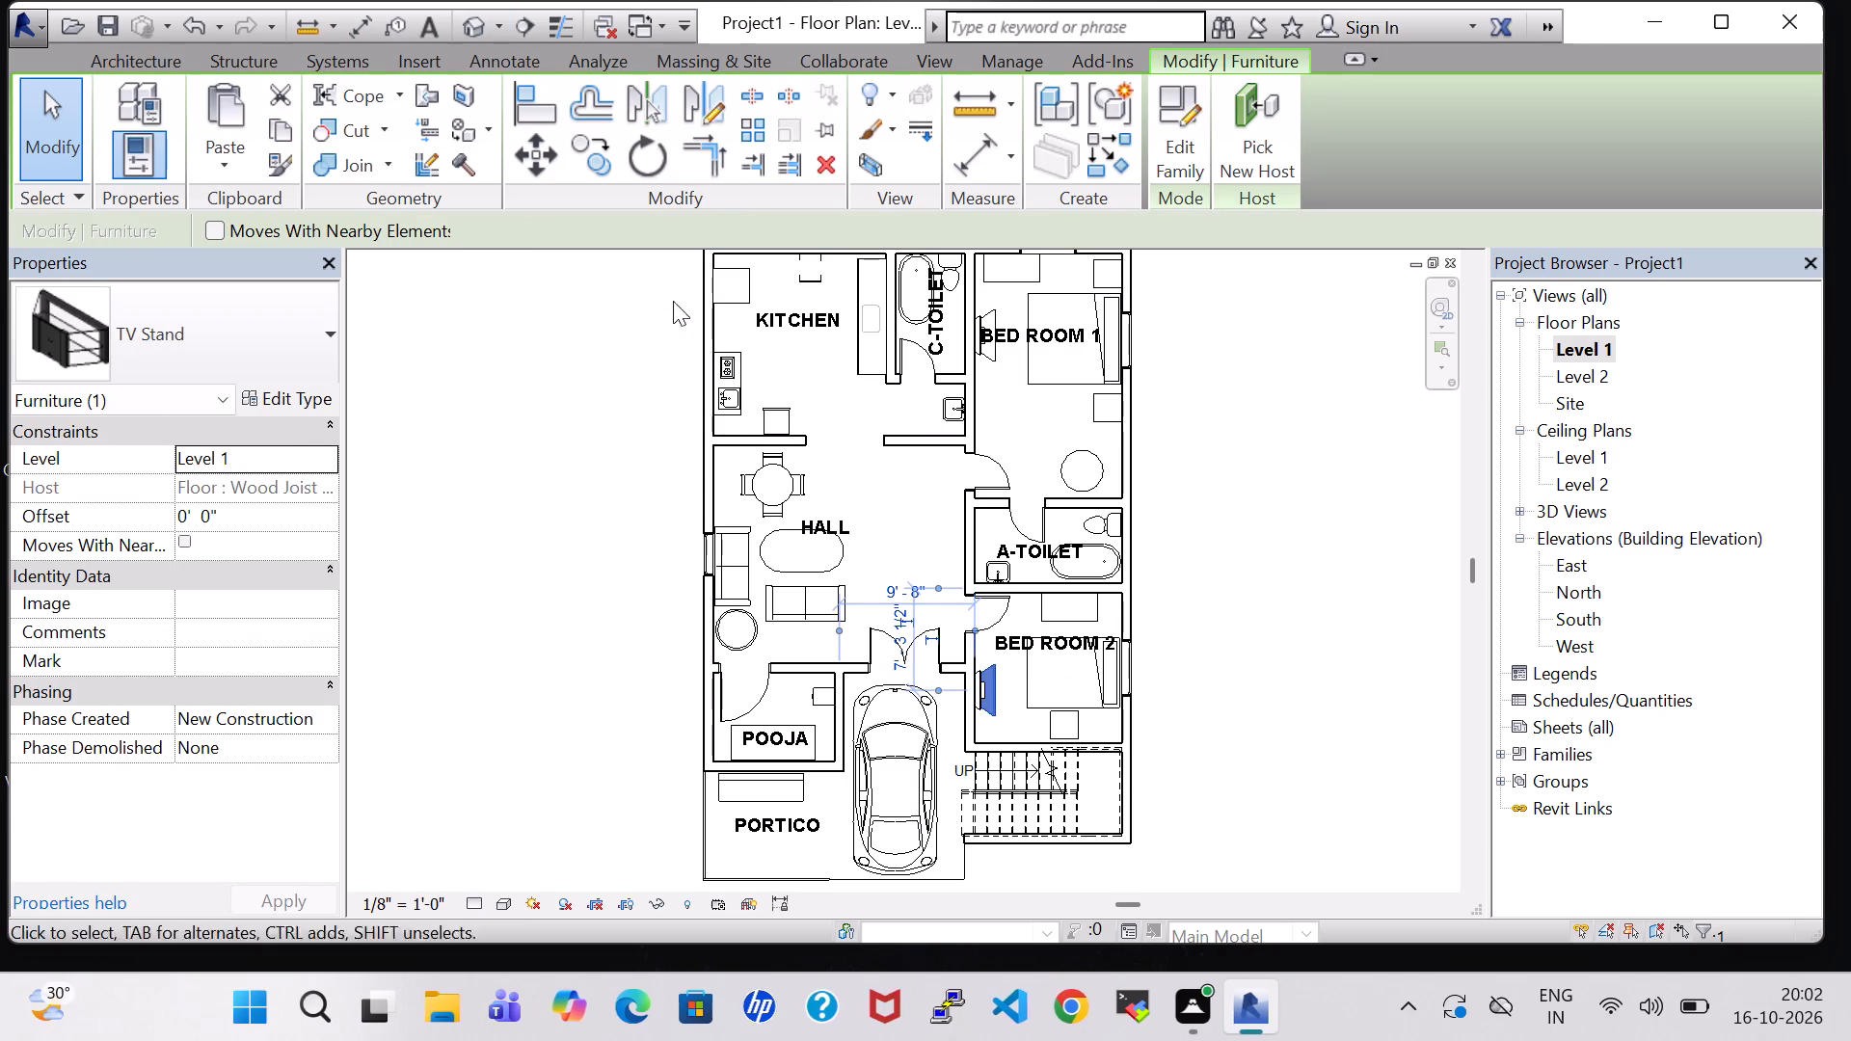
click(216, 159)
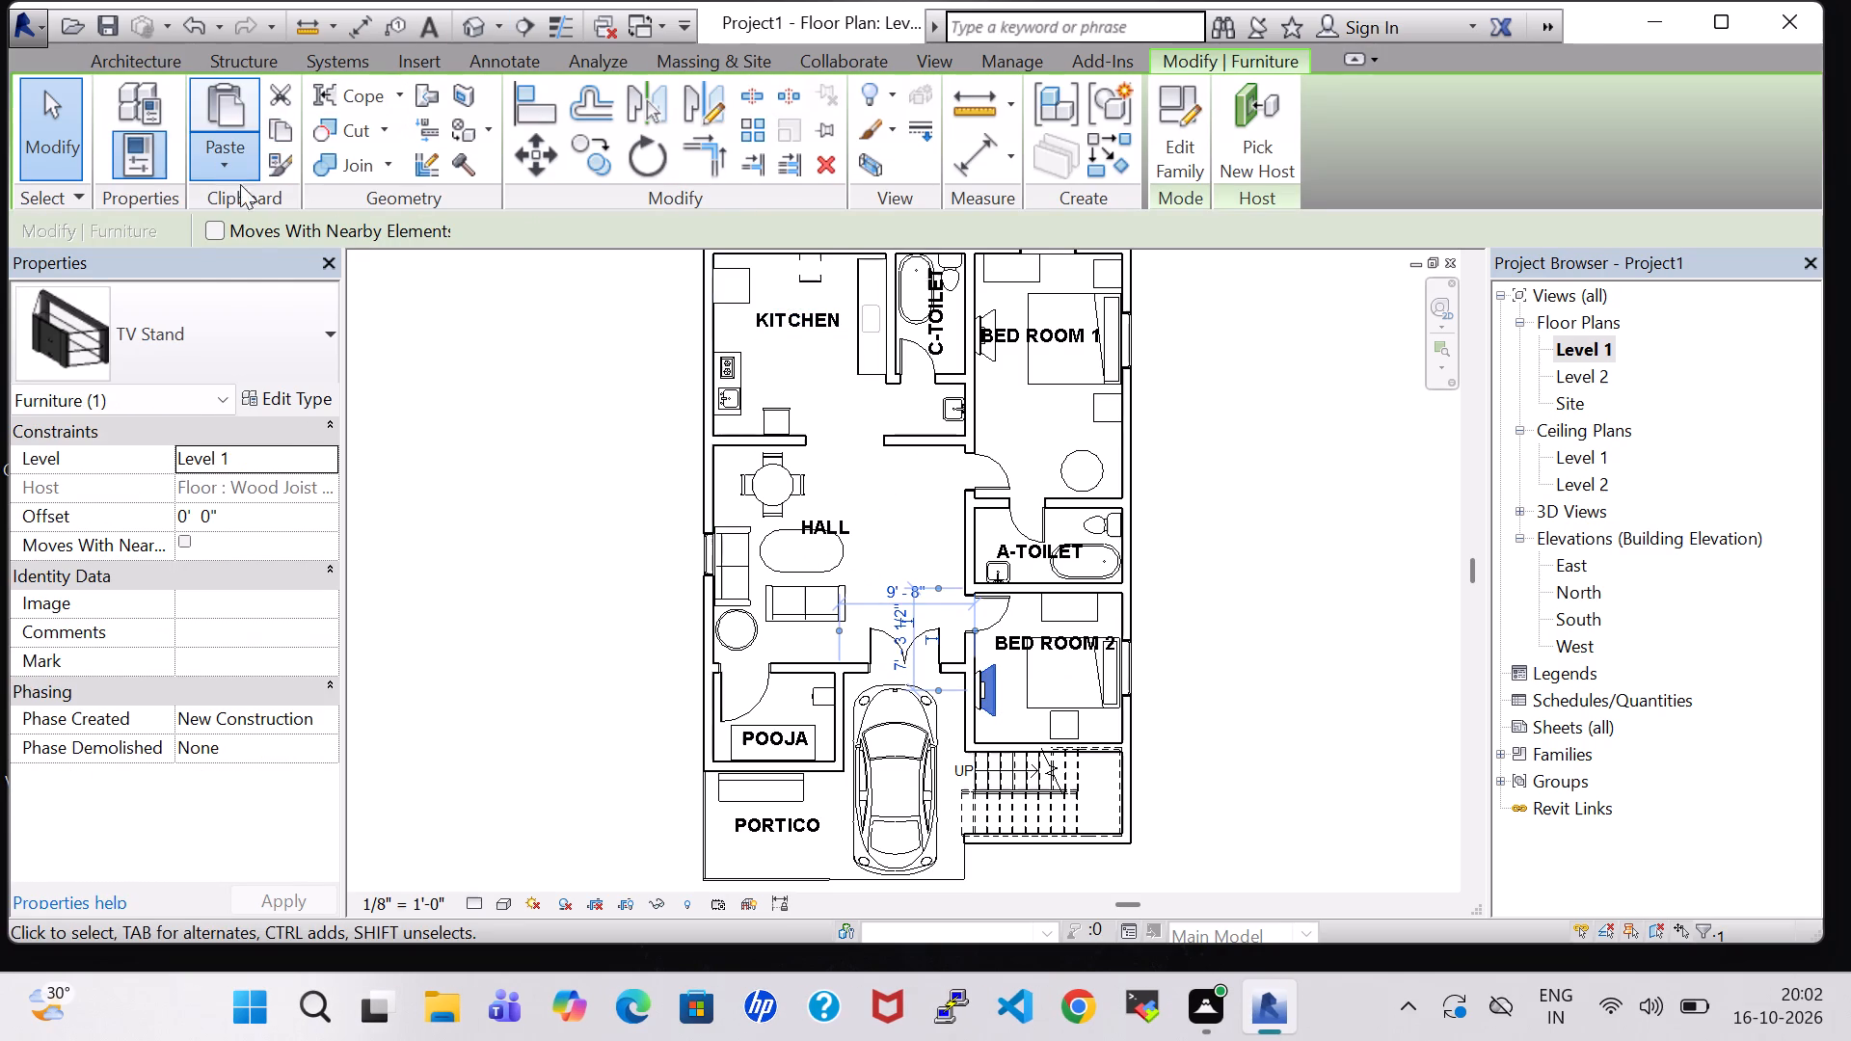
click(279, 211)
scroll(863, 486, up, 6)
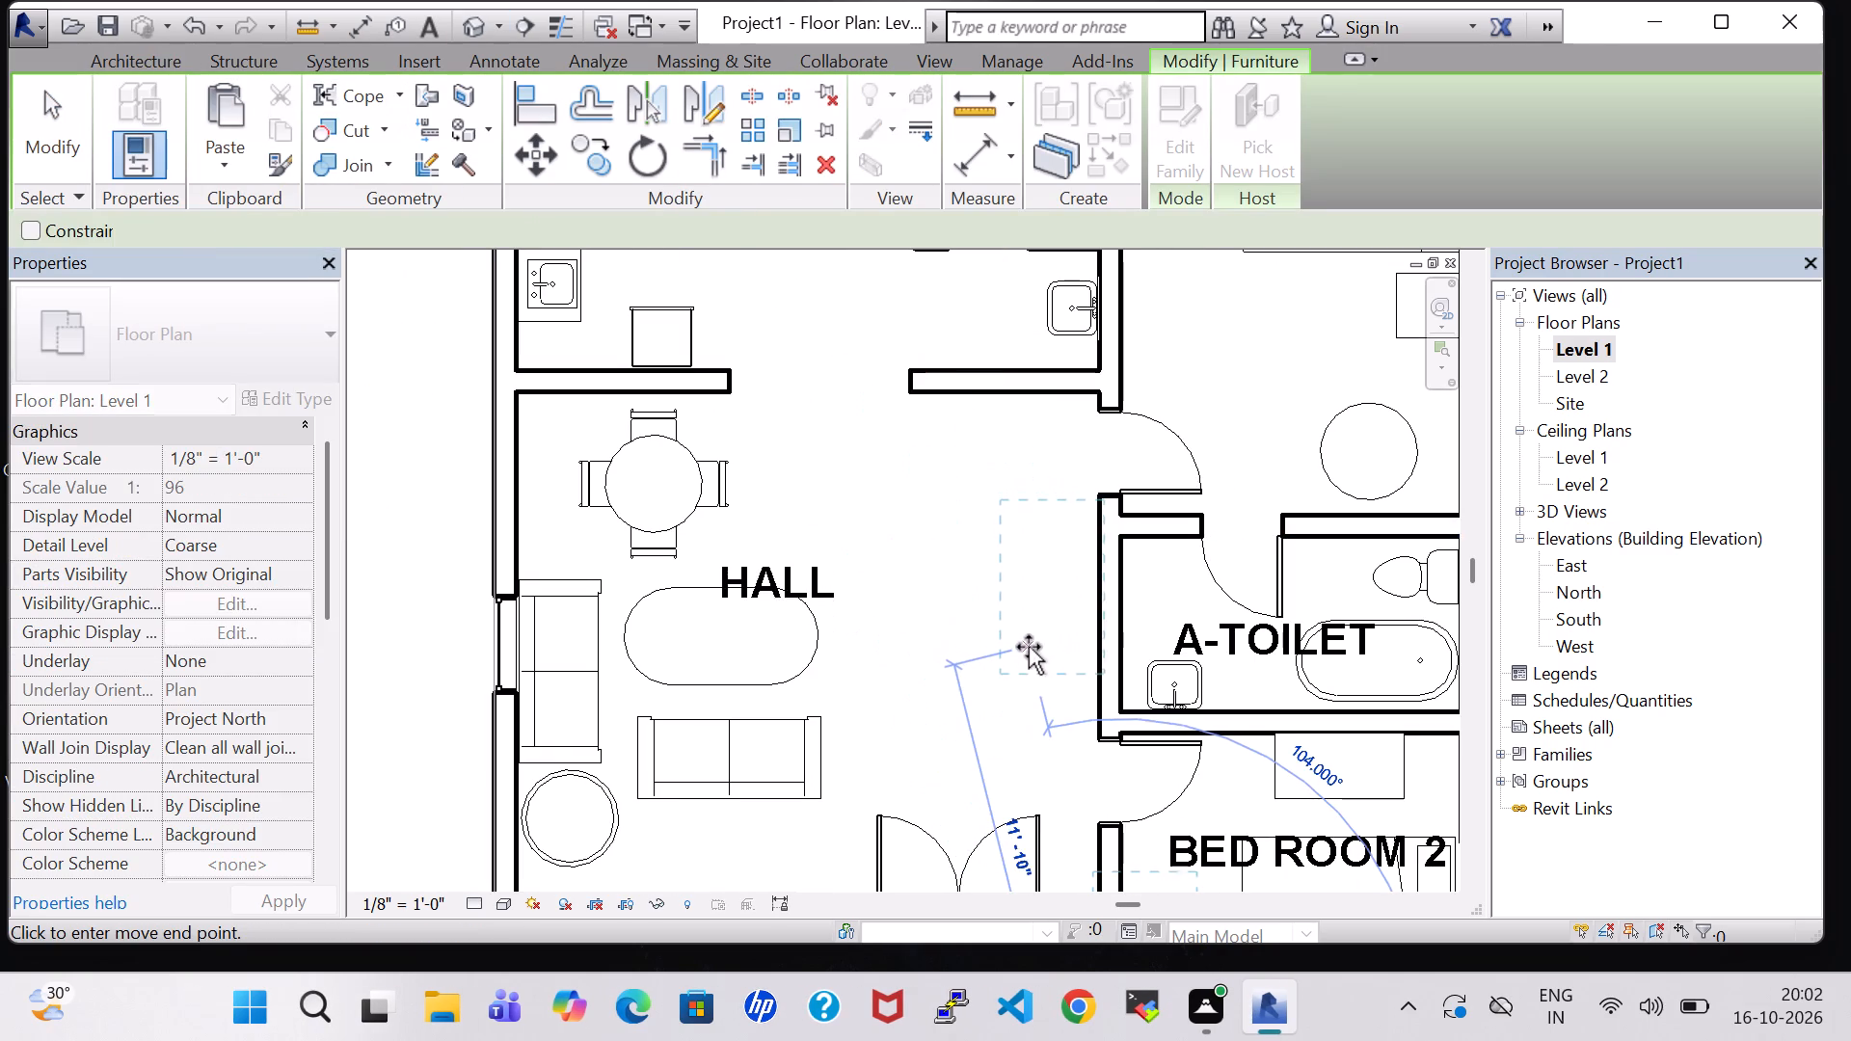
click(1020, 653)
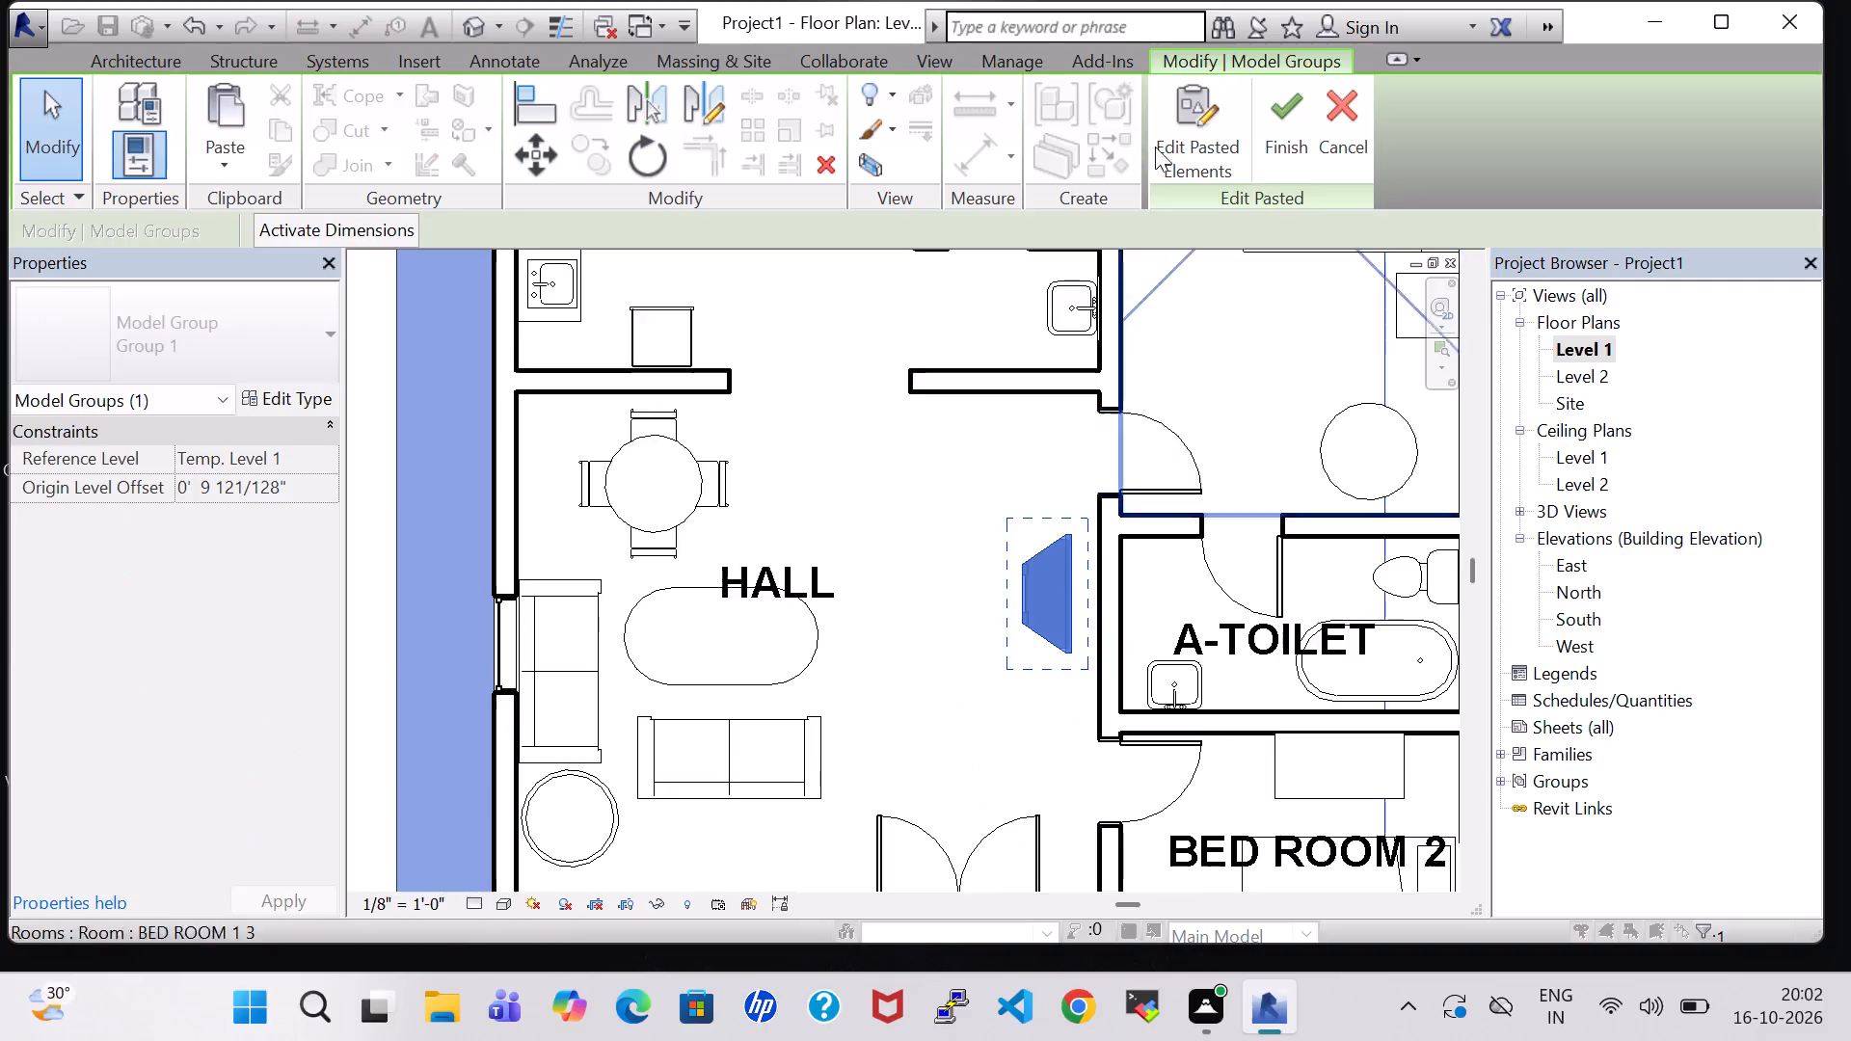
click(1268, 123)
Rotate the pasted HALL TV stand 180° so its wide side faces the window-wall sofa.
key(space)
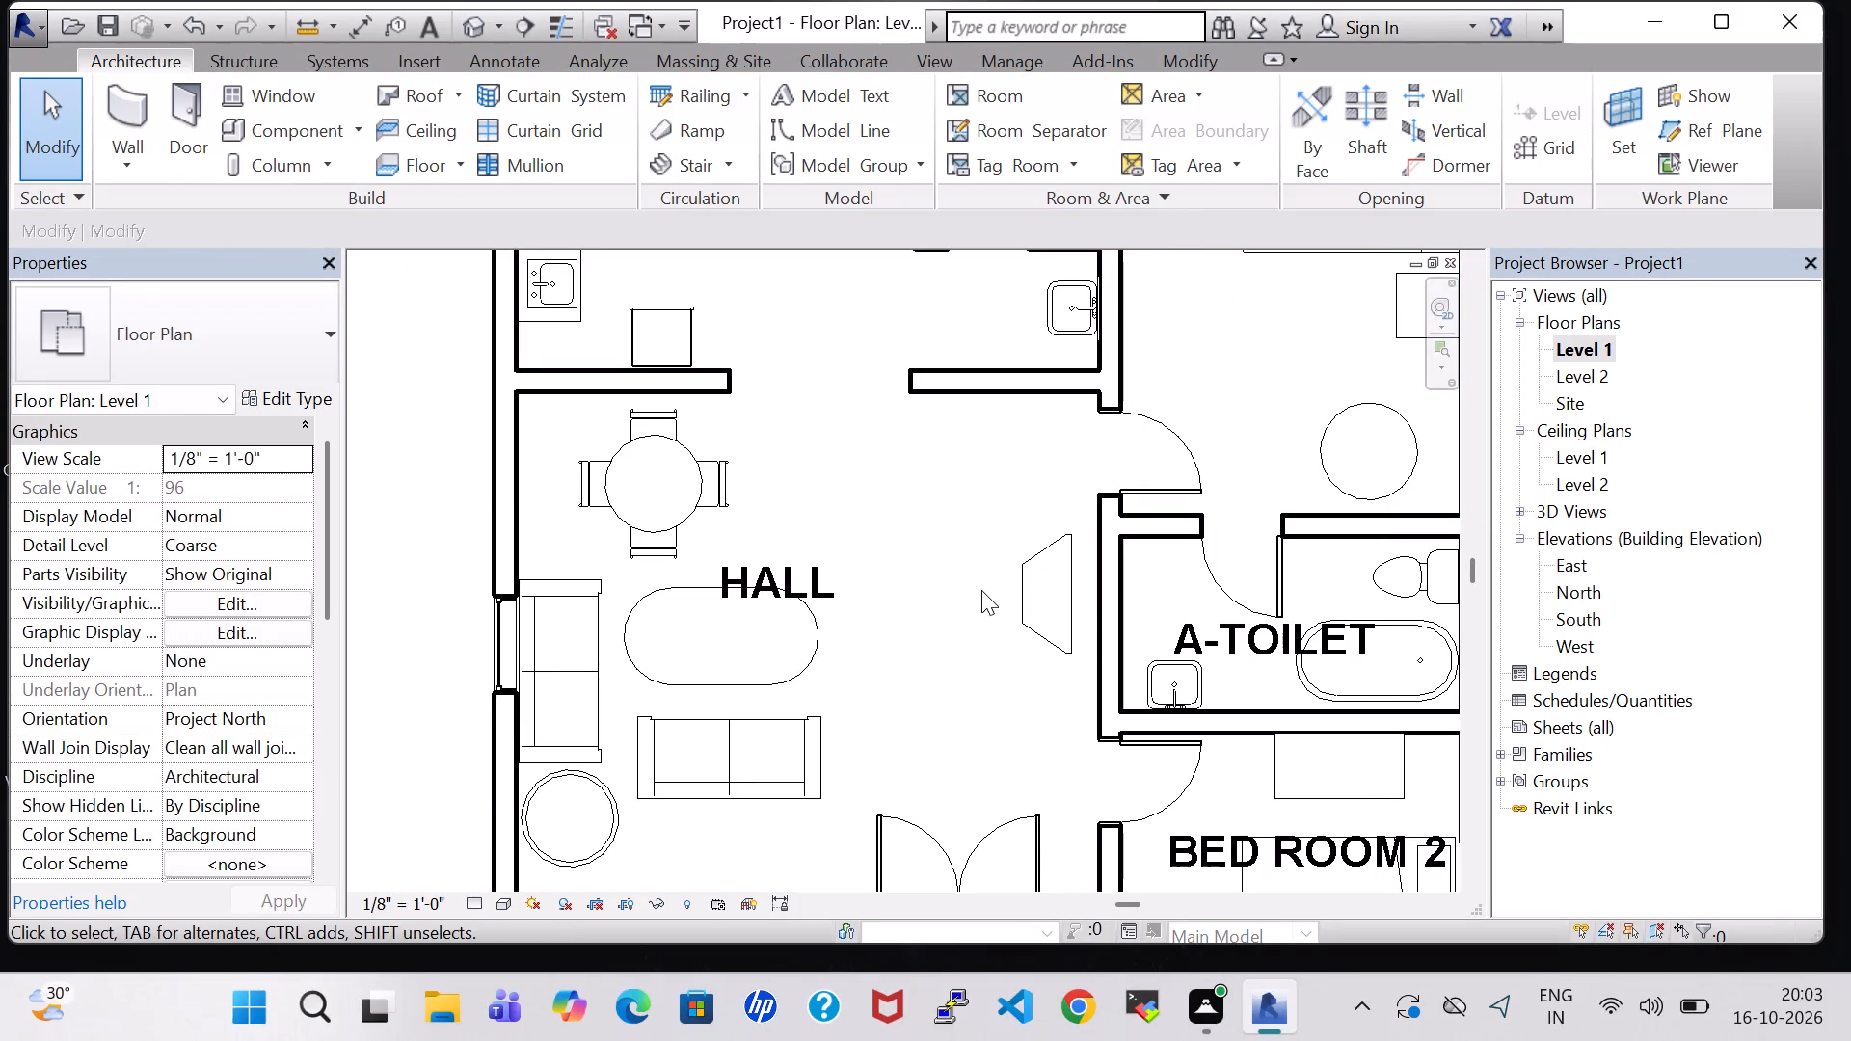
click(1040, 606)
click(1040, 572)
click(1033, 560)
key(space)
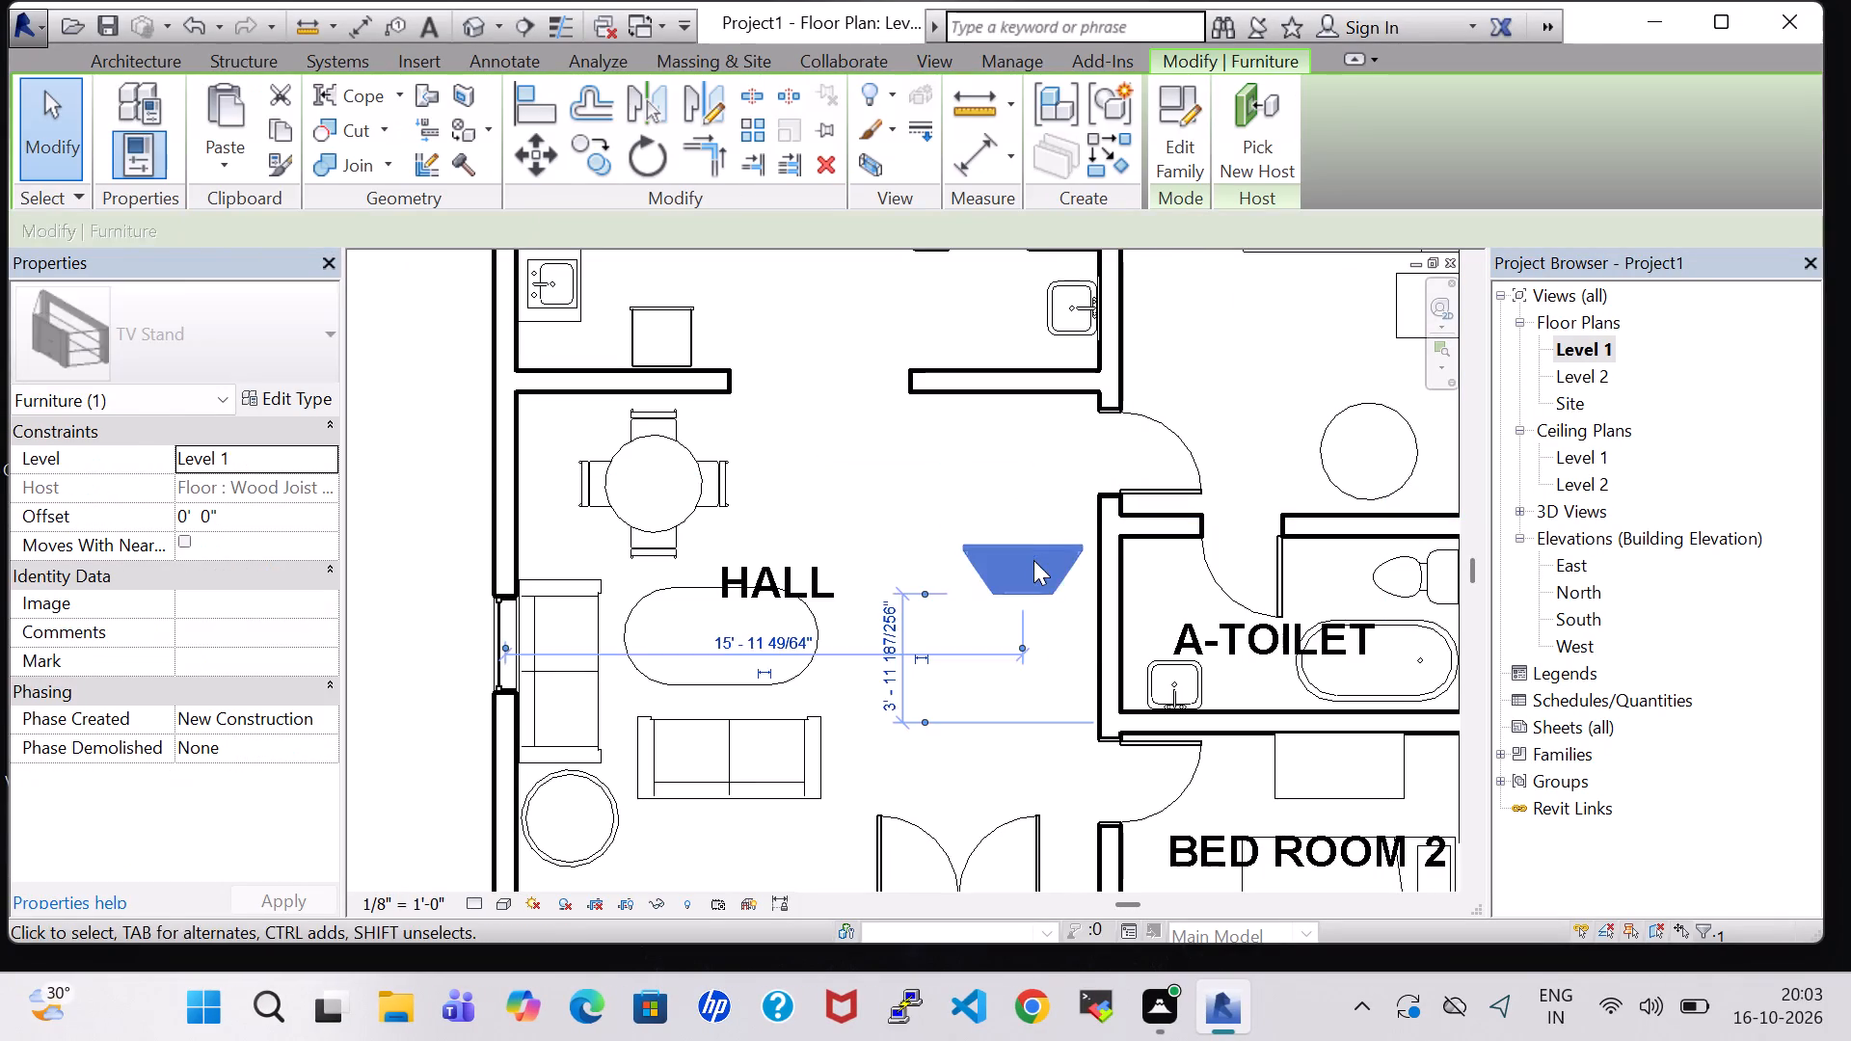
key(space)
Nudge the TV stand until its narrow side sits against the wall between HALL and A-TOILET, roughly opposite the oval table.
key(Down)
key(Down)
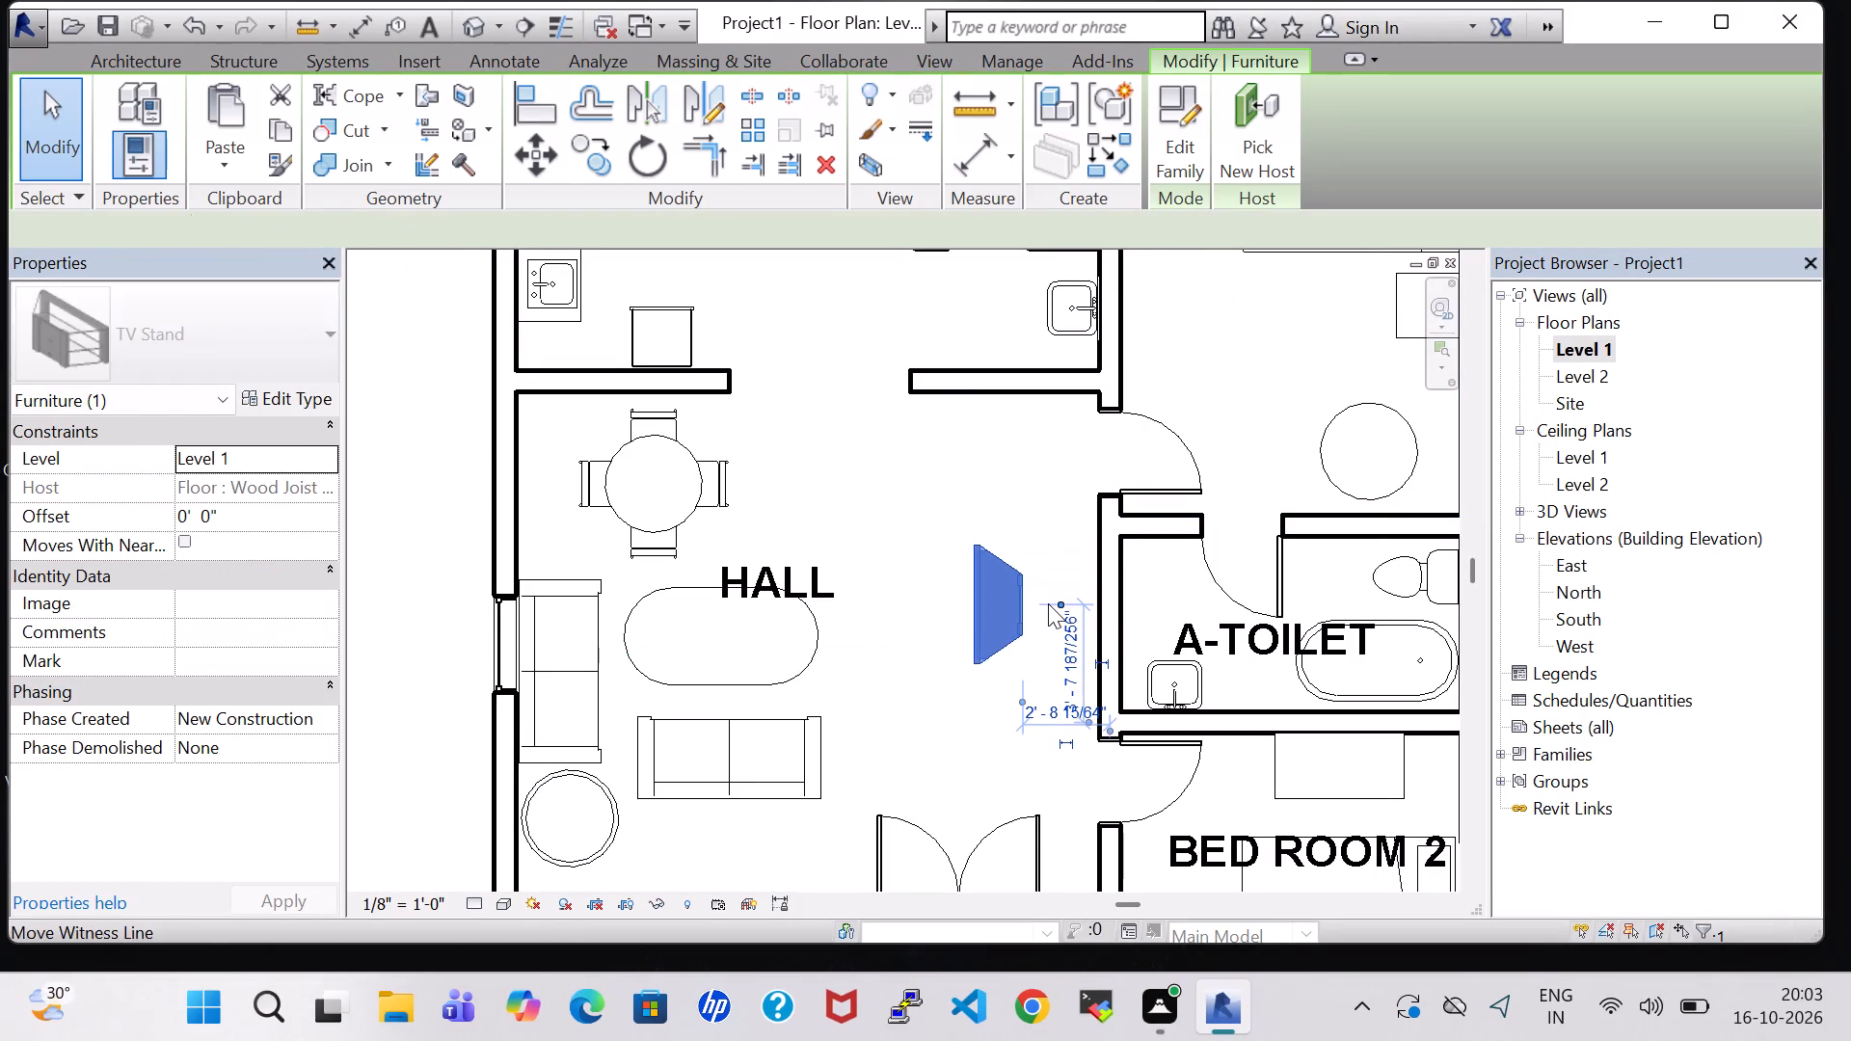
key(Down)
key(Right)
key(Right)
key(Right)
key(Right)
key(Right)
key(Right)
key(Down)
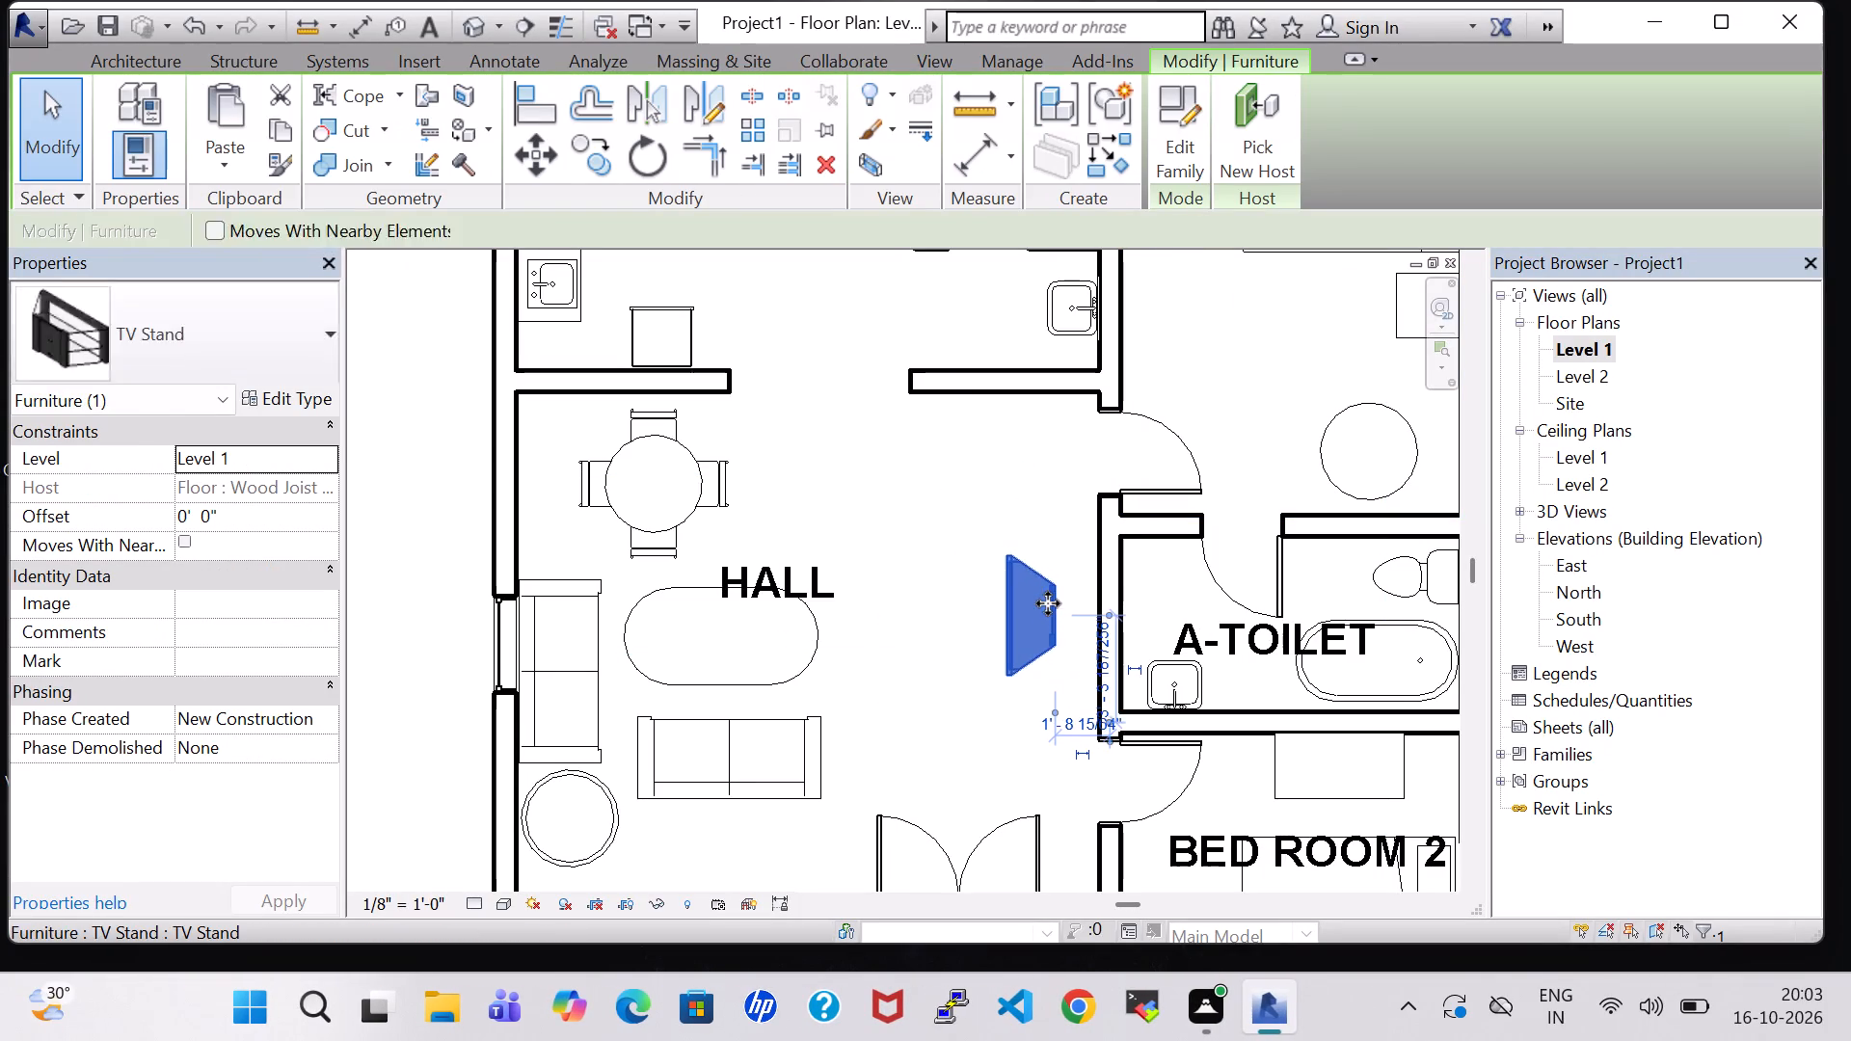
key(Right)
key(Right)
key(Right)
key(Right)
key(Right)
key(Down)
key(Right)
key(Right)
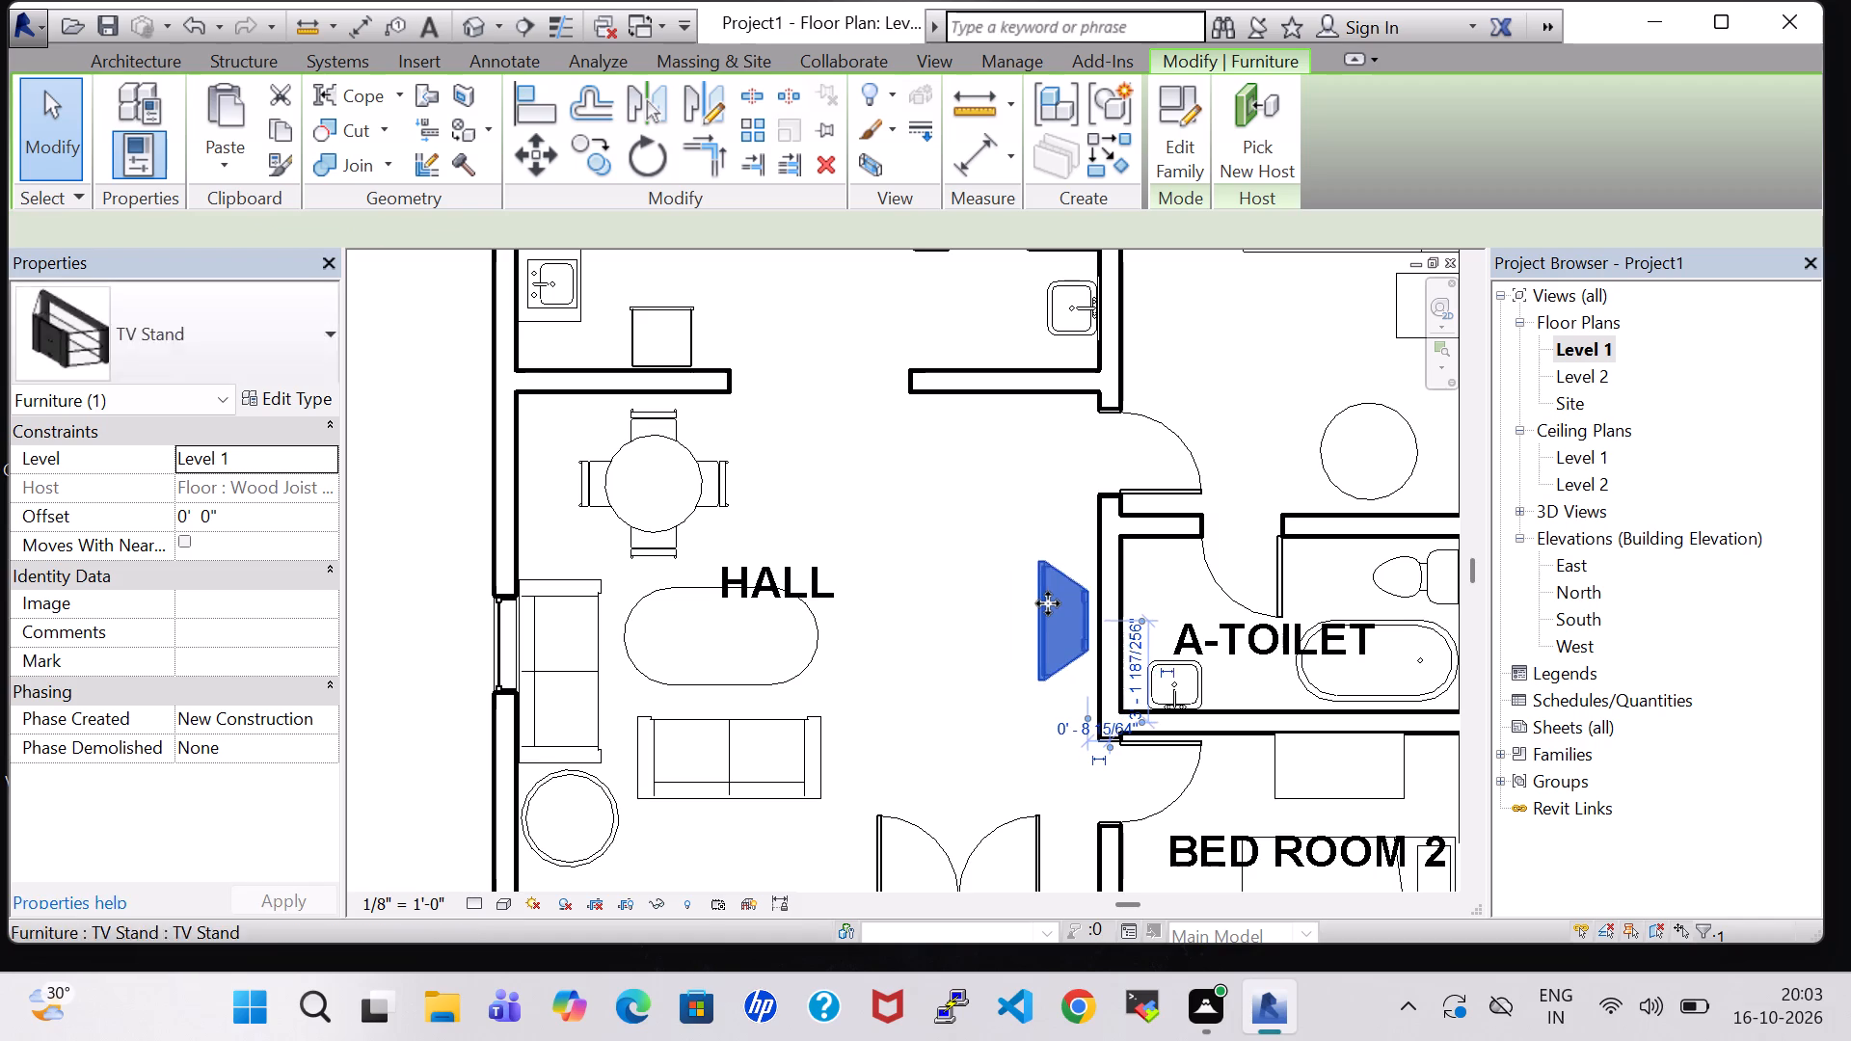
key(Right)
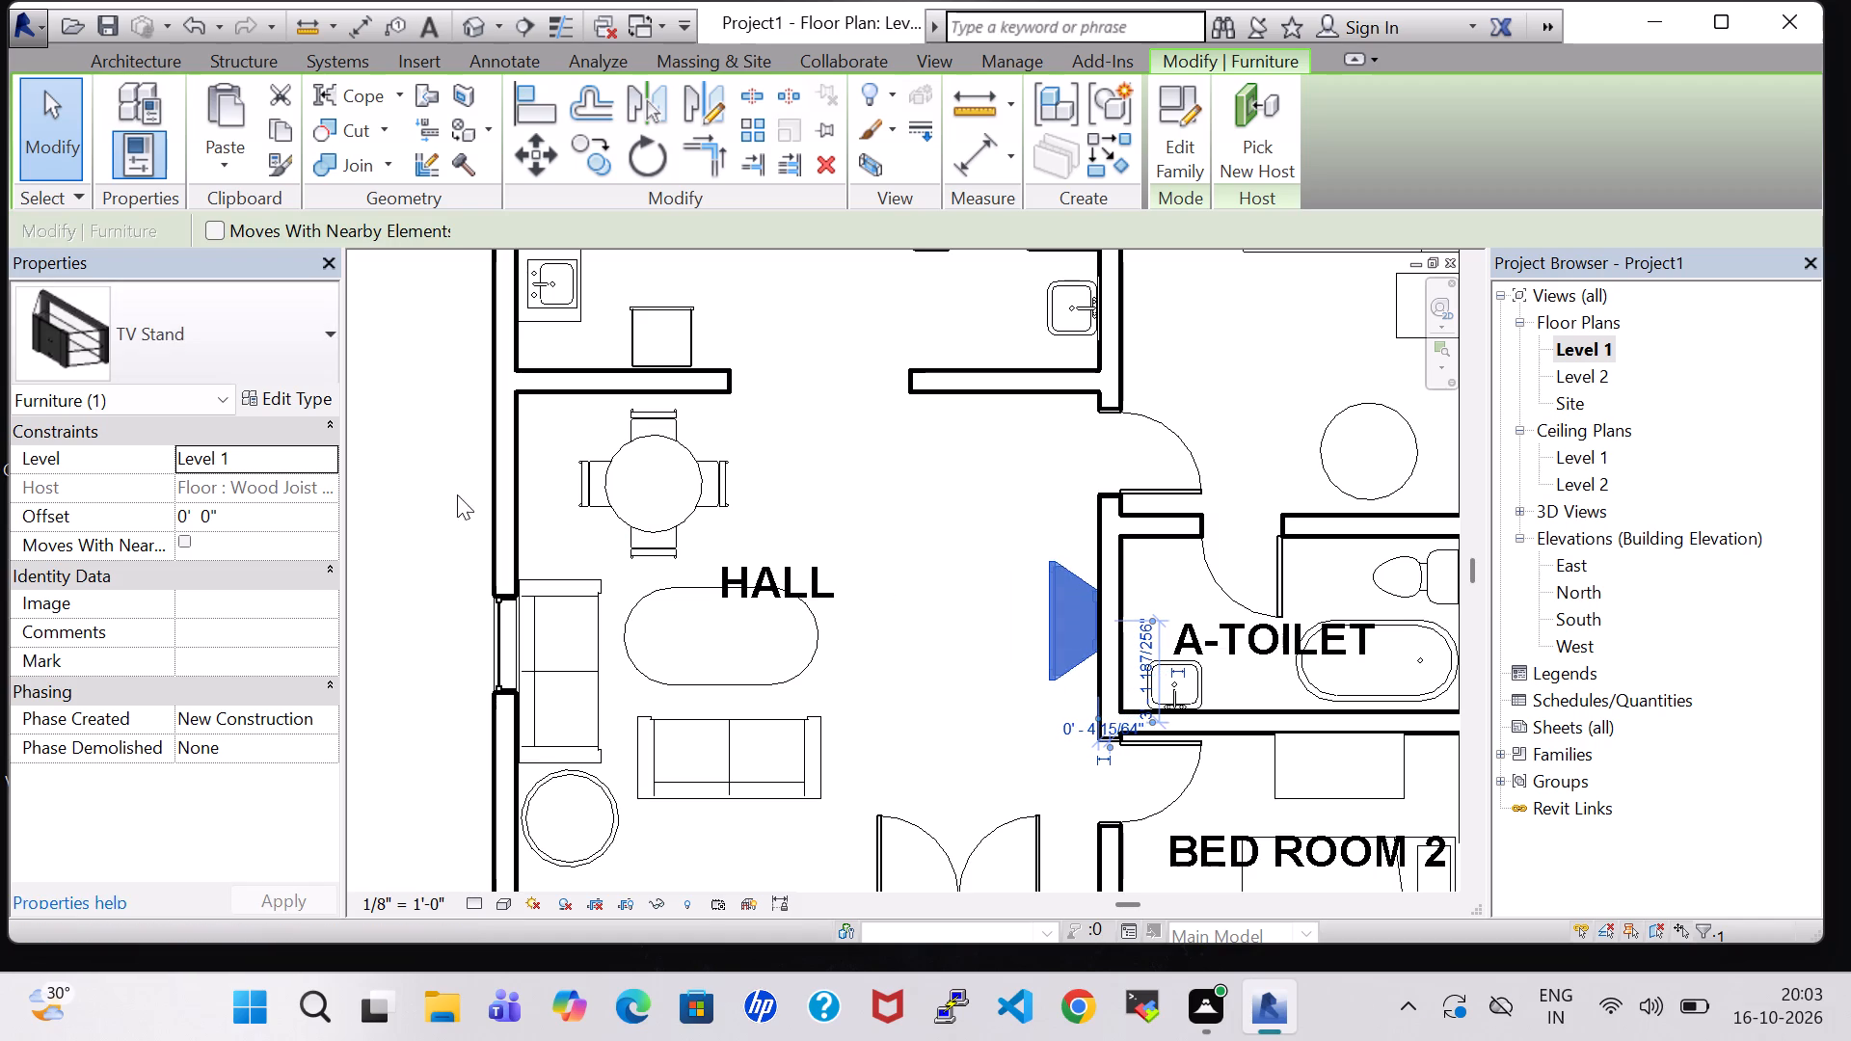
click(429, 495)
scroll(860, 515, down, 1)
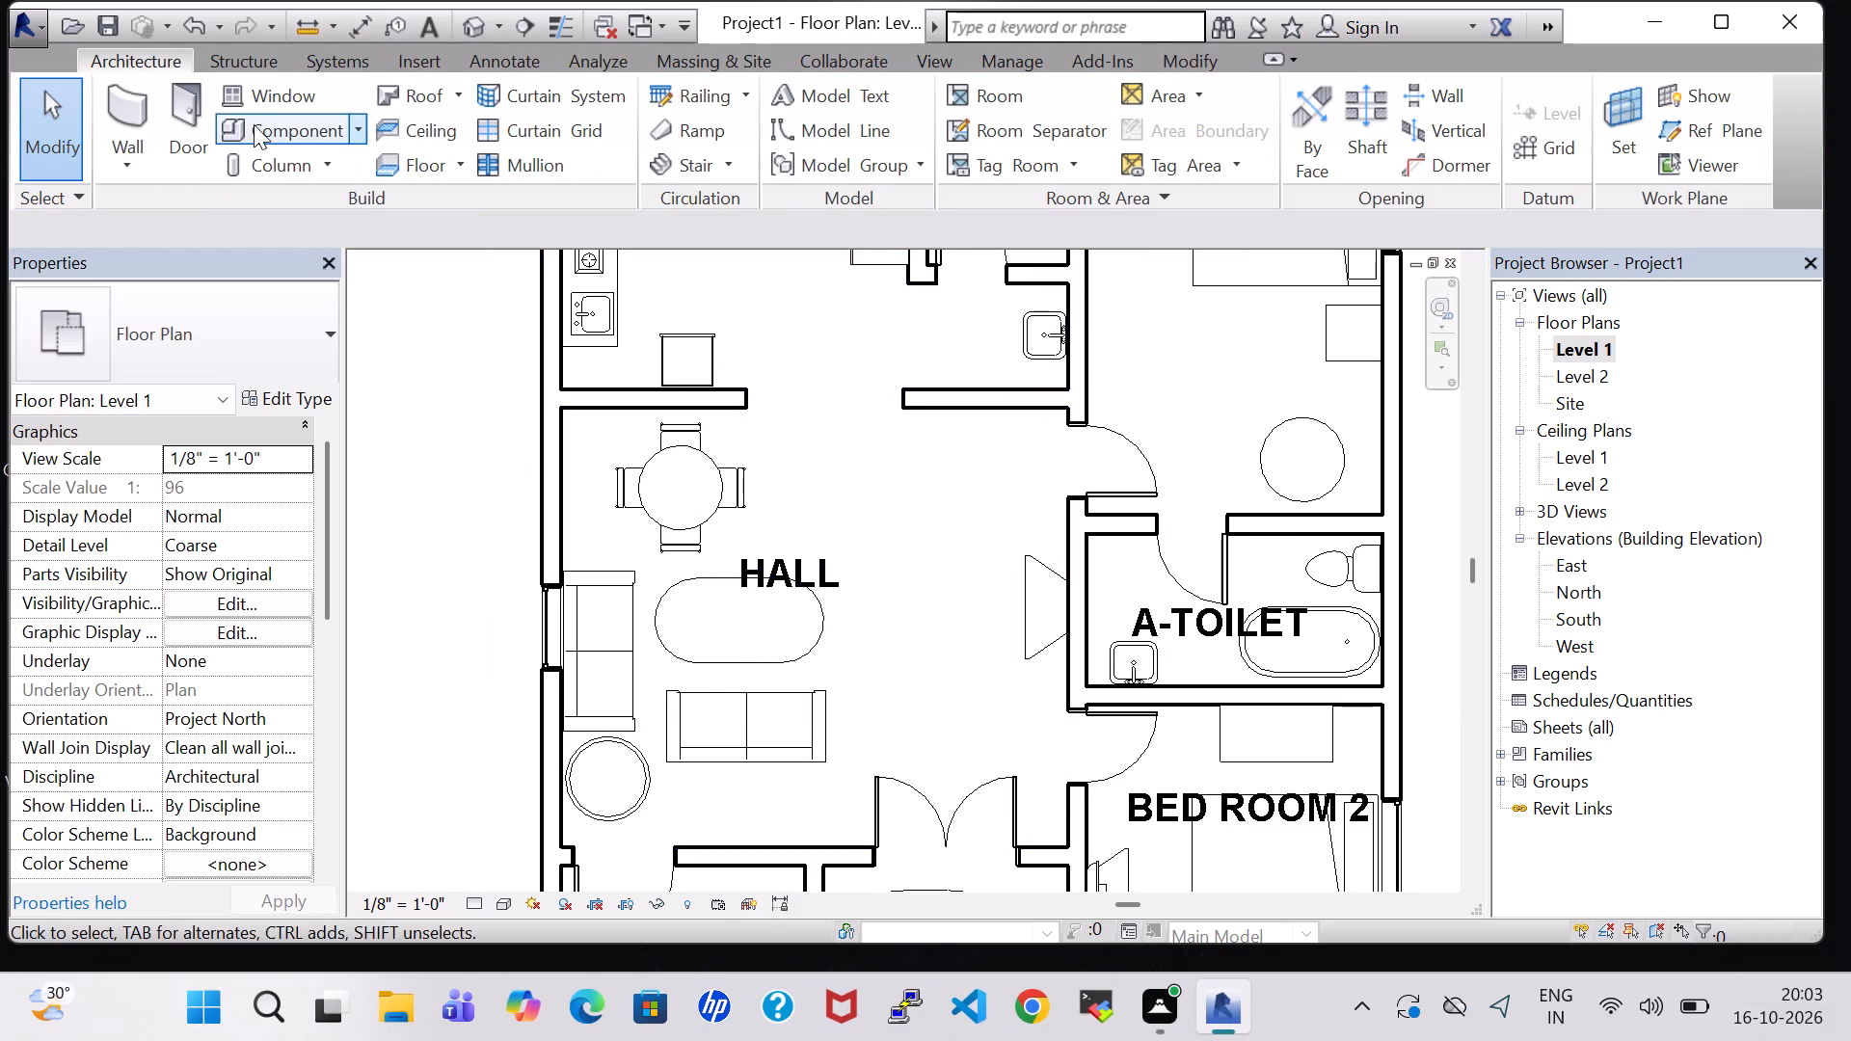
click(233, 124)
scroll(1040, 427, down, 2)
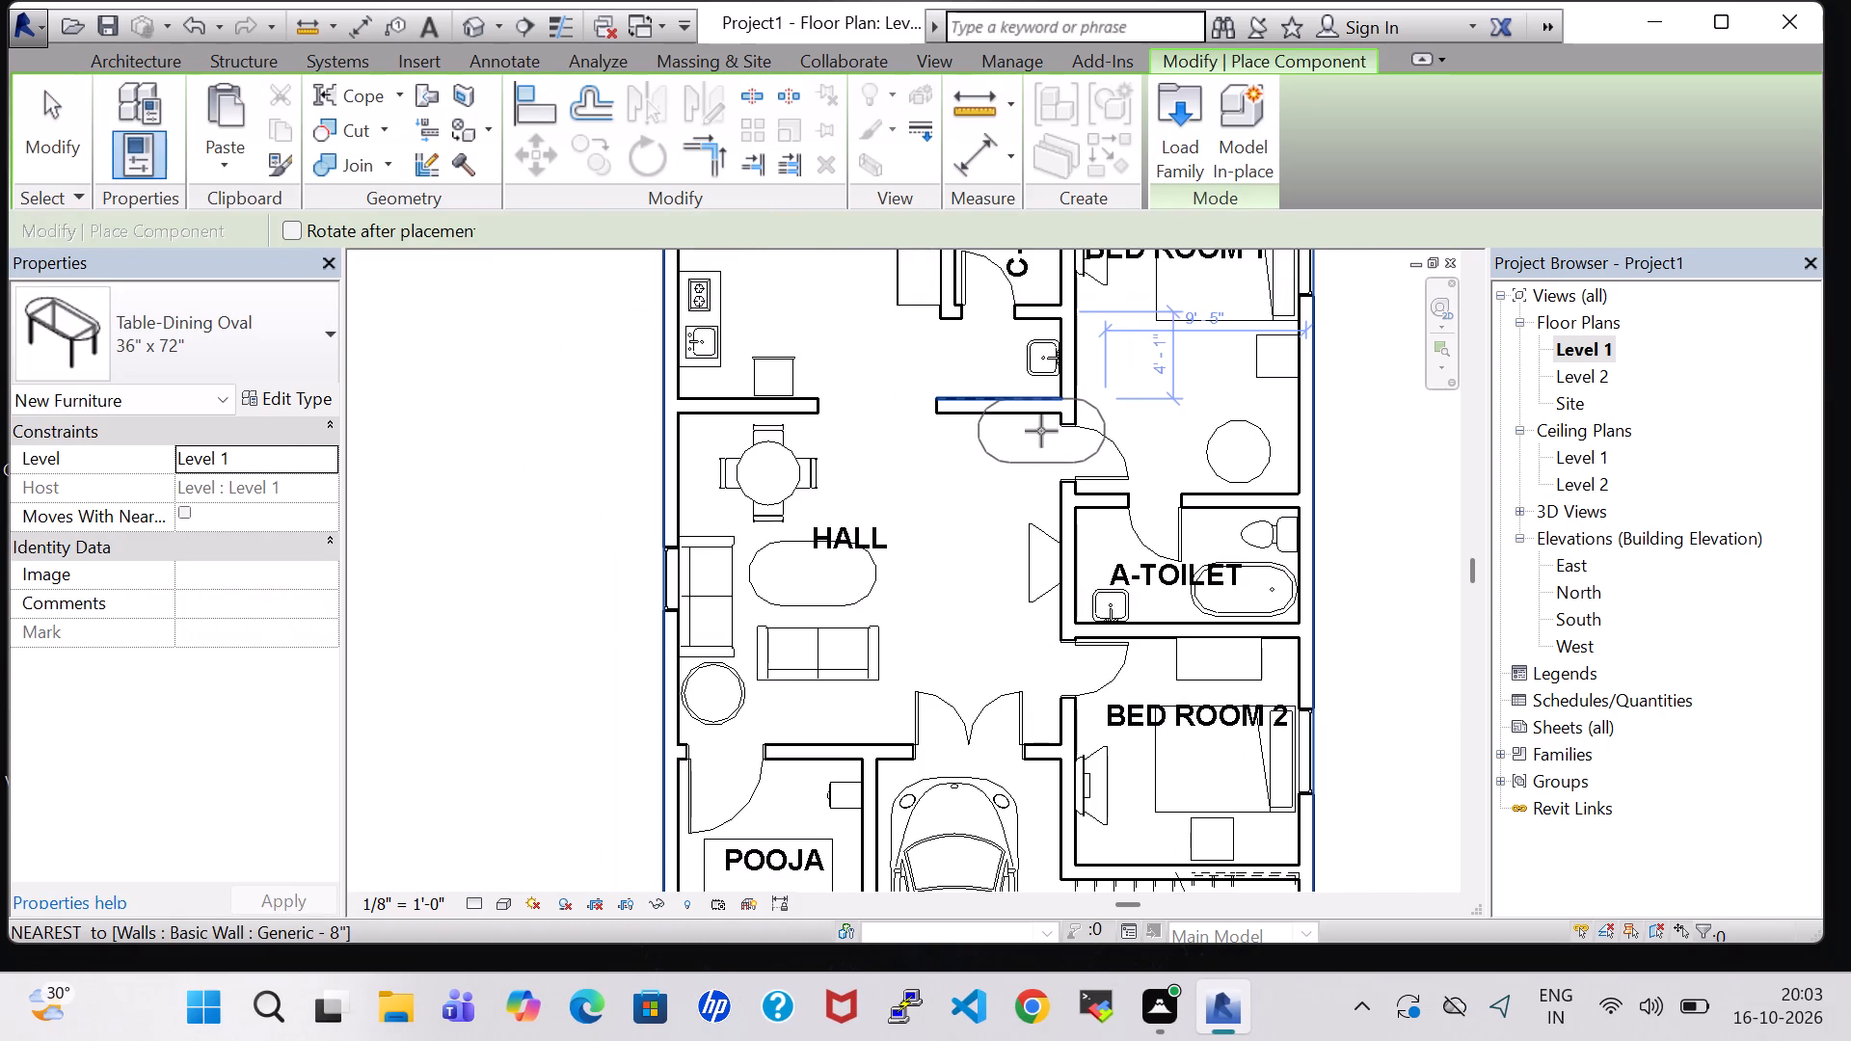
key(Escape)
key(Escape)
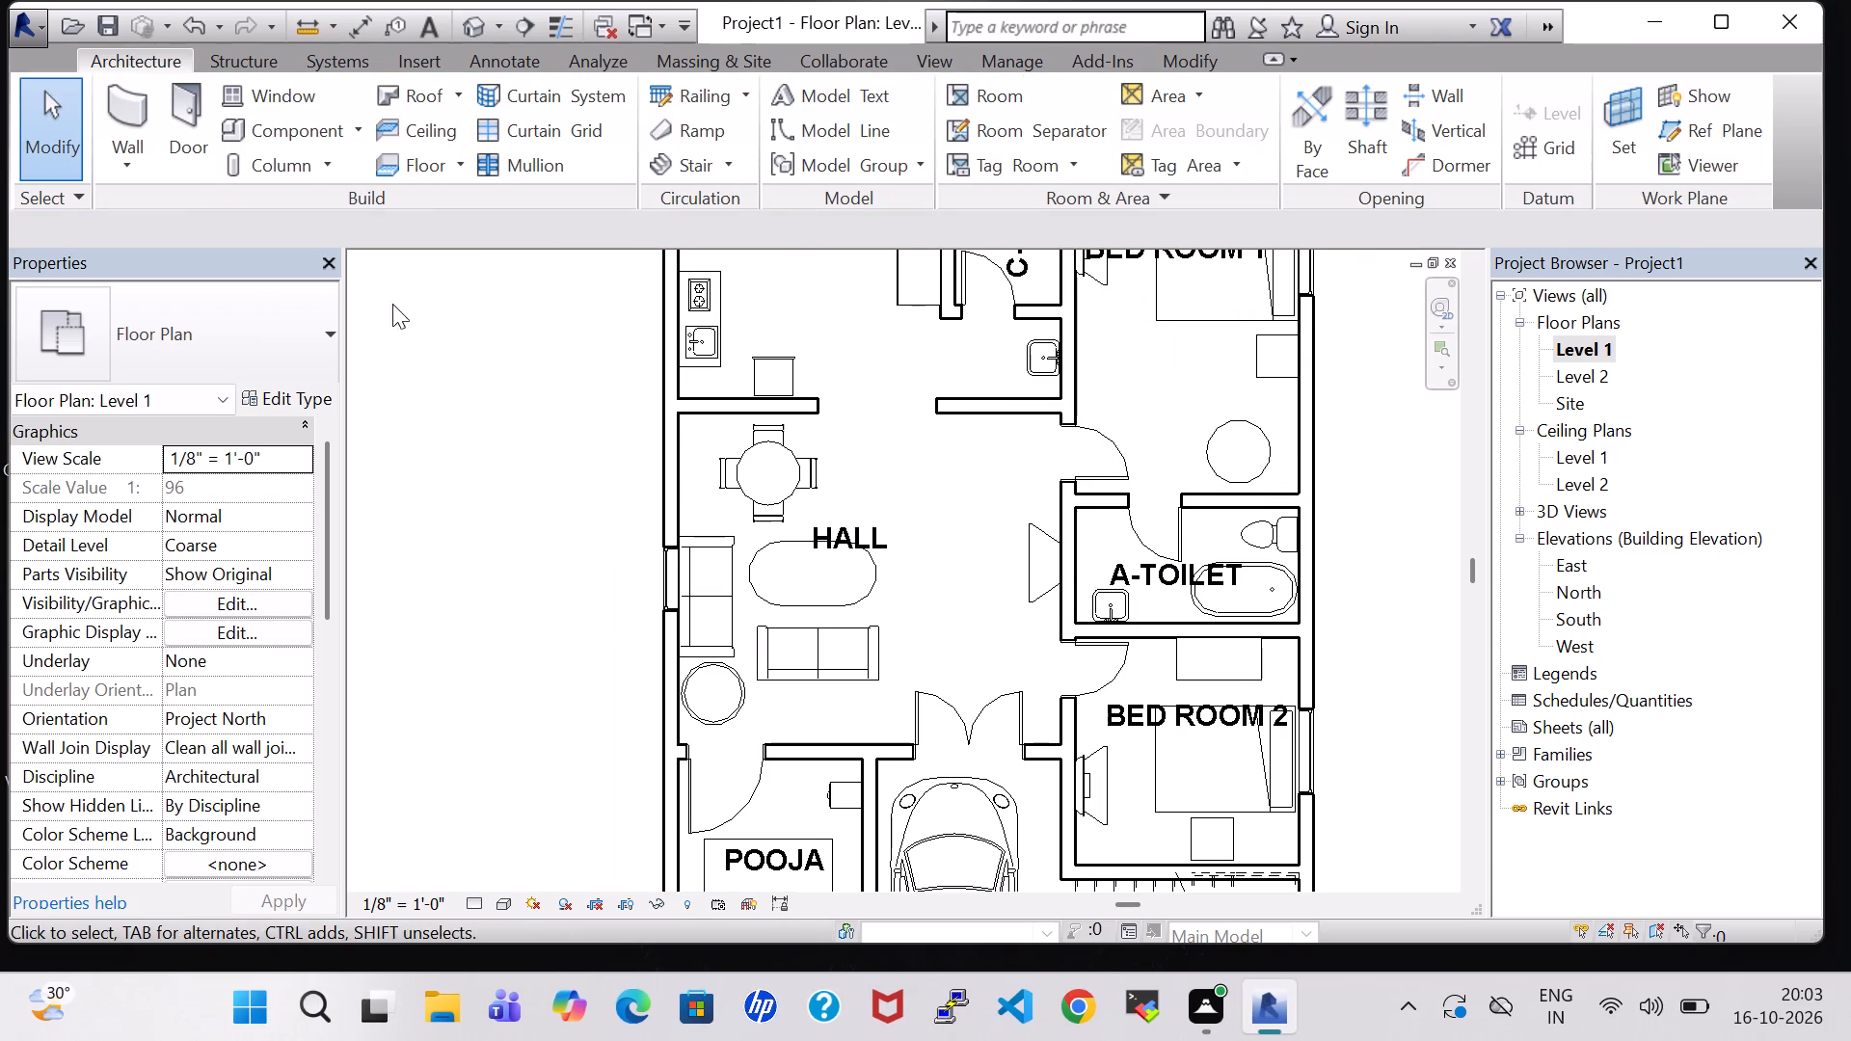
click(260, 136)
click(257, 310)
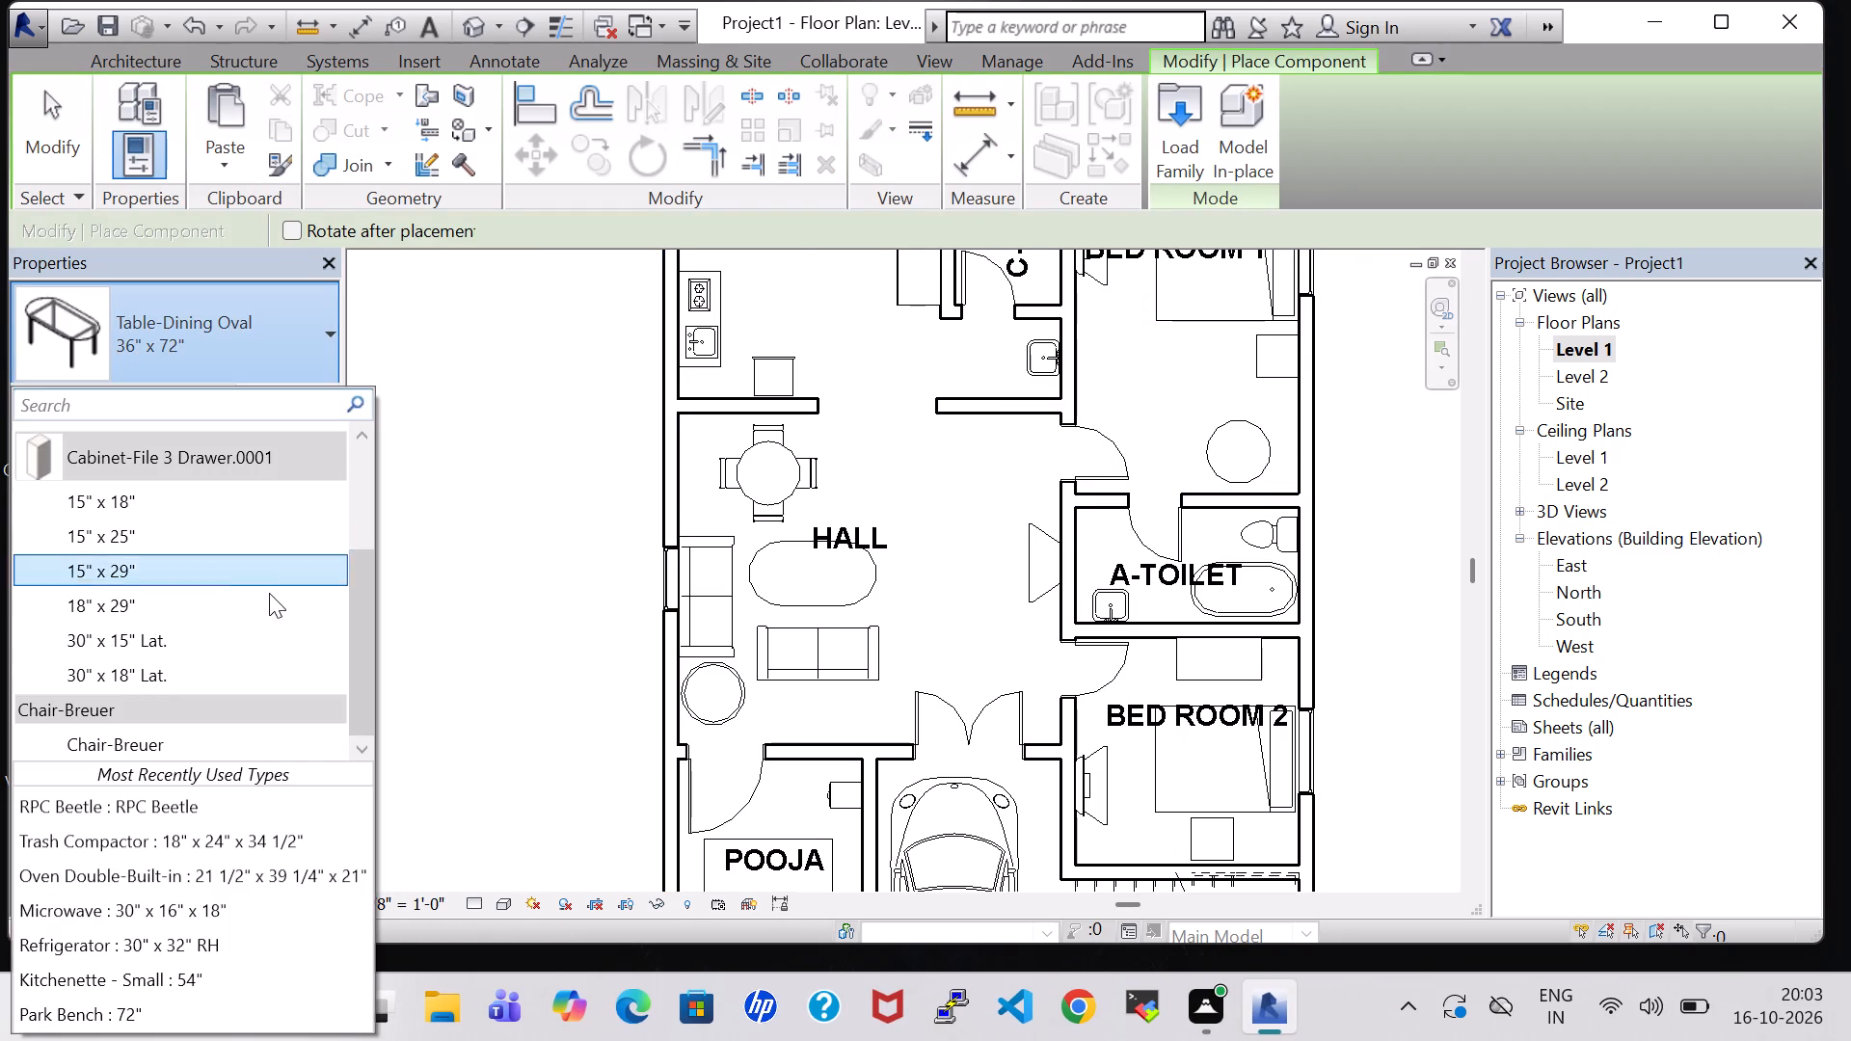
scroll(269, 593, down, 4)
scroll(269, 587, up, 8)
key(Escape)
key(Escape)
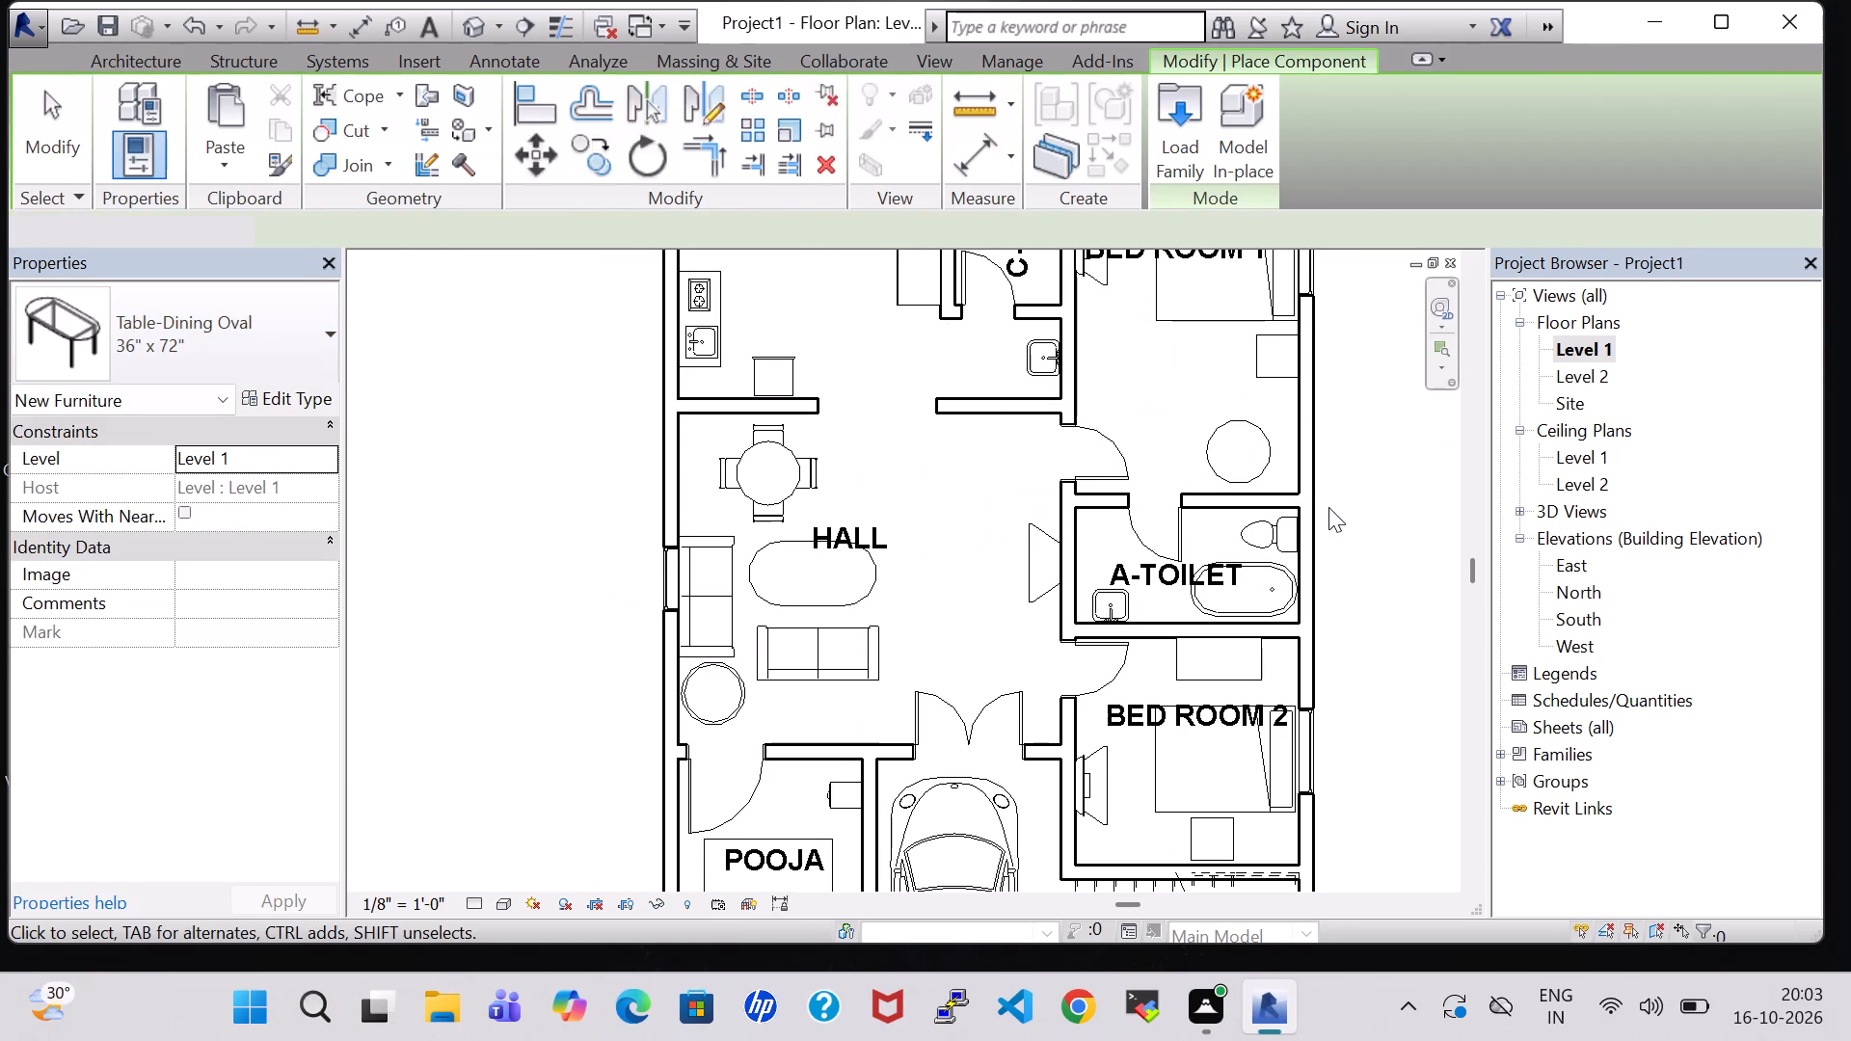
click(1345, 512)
Copy the 32" flat screen TV from BED ROOM 1 and paste it into the HALL beside the TV stand.
scroll(1344, 503, down, 1)
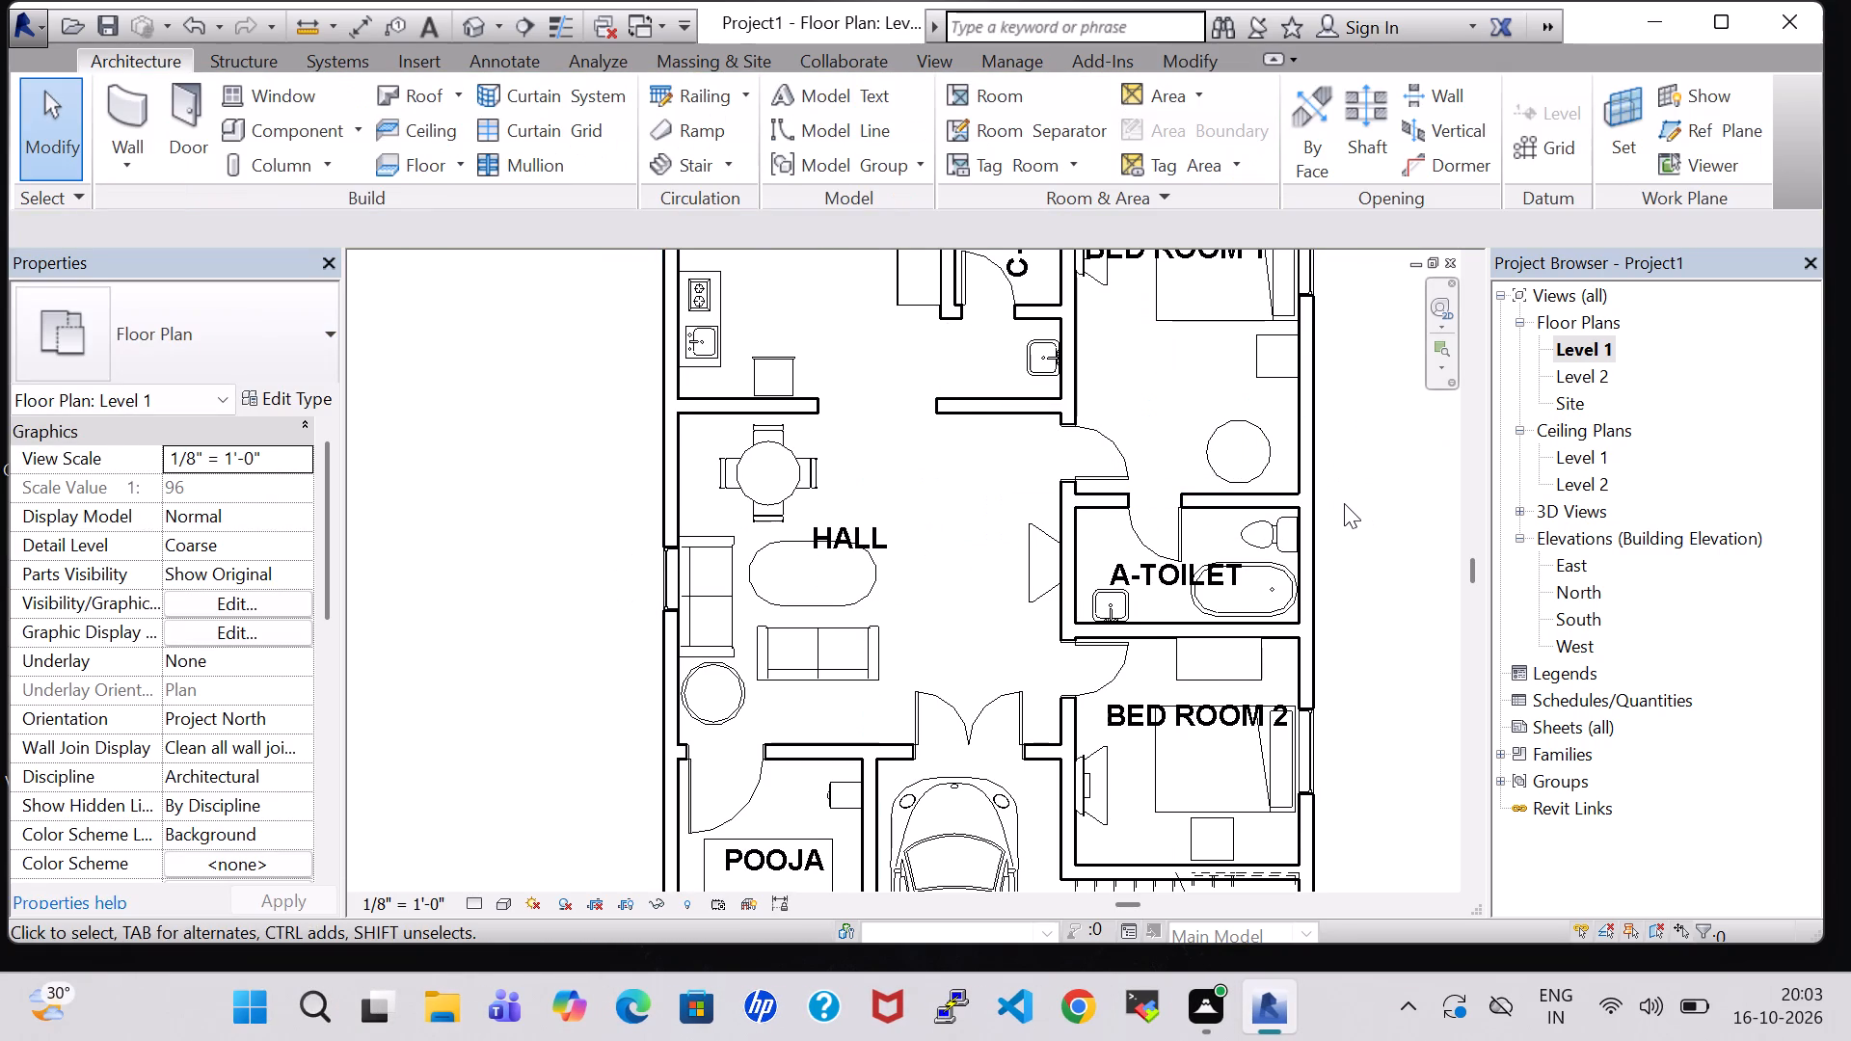
middle_drag(1344, 503, 1214, 541)
scroll(1235, 447, down, 1)
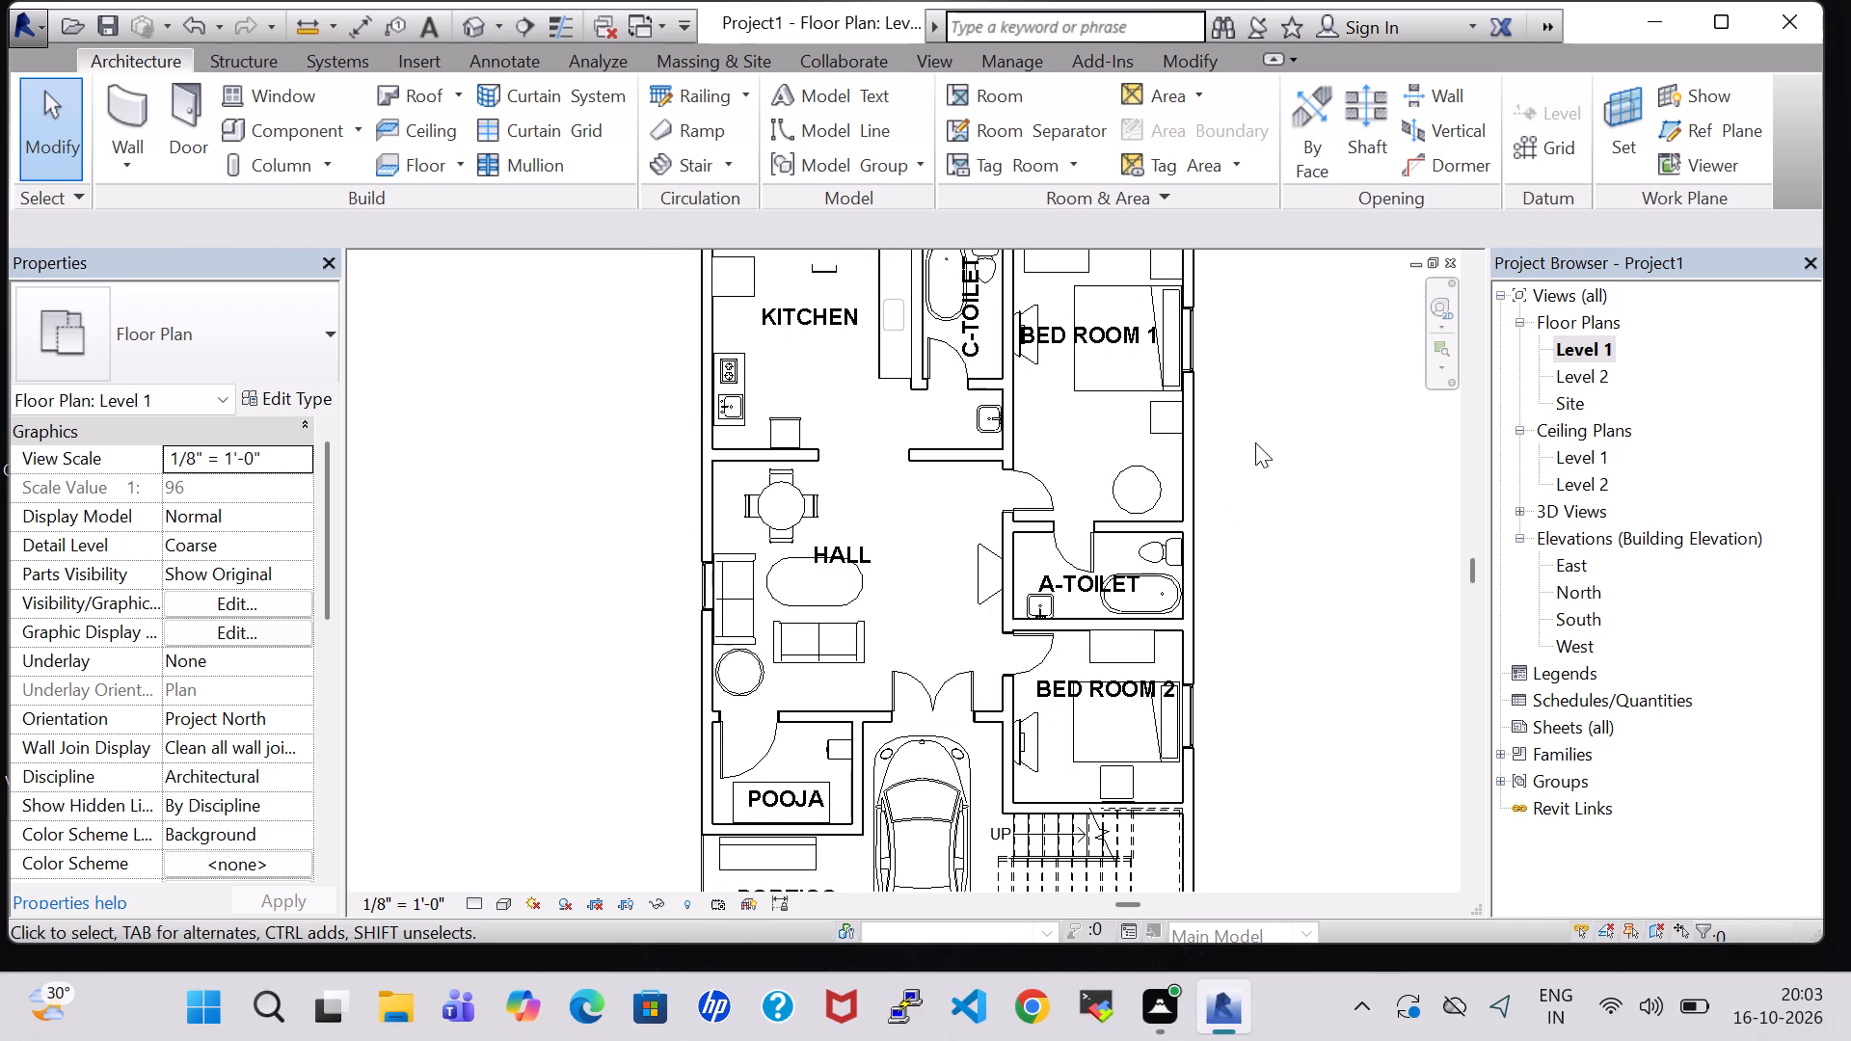
middle_drag(1255, 442, 1060, 472)
scroll(1062, 563, up, 4)
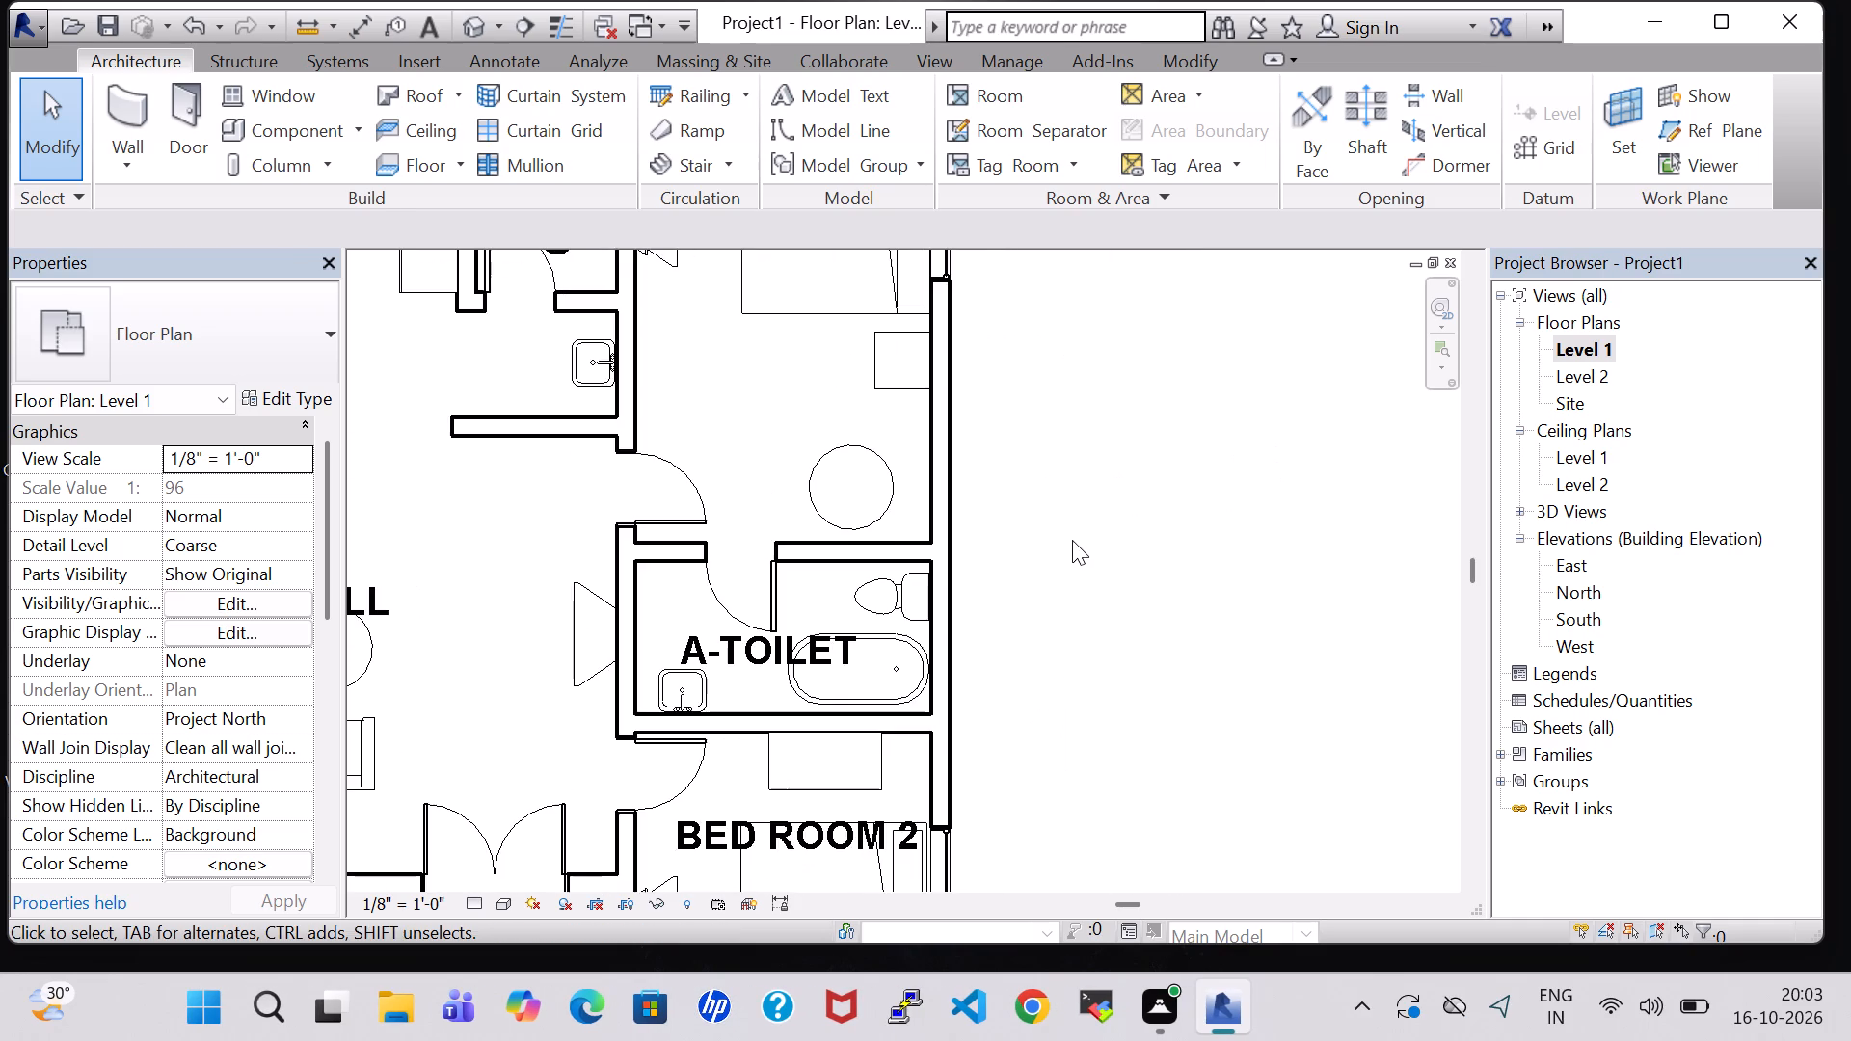
middle_drag(1072, 540, 1176, 278)
middle_drag(1158, 317, 1273, 463)
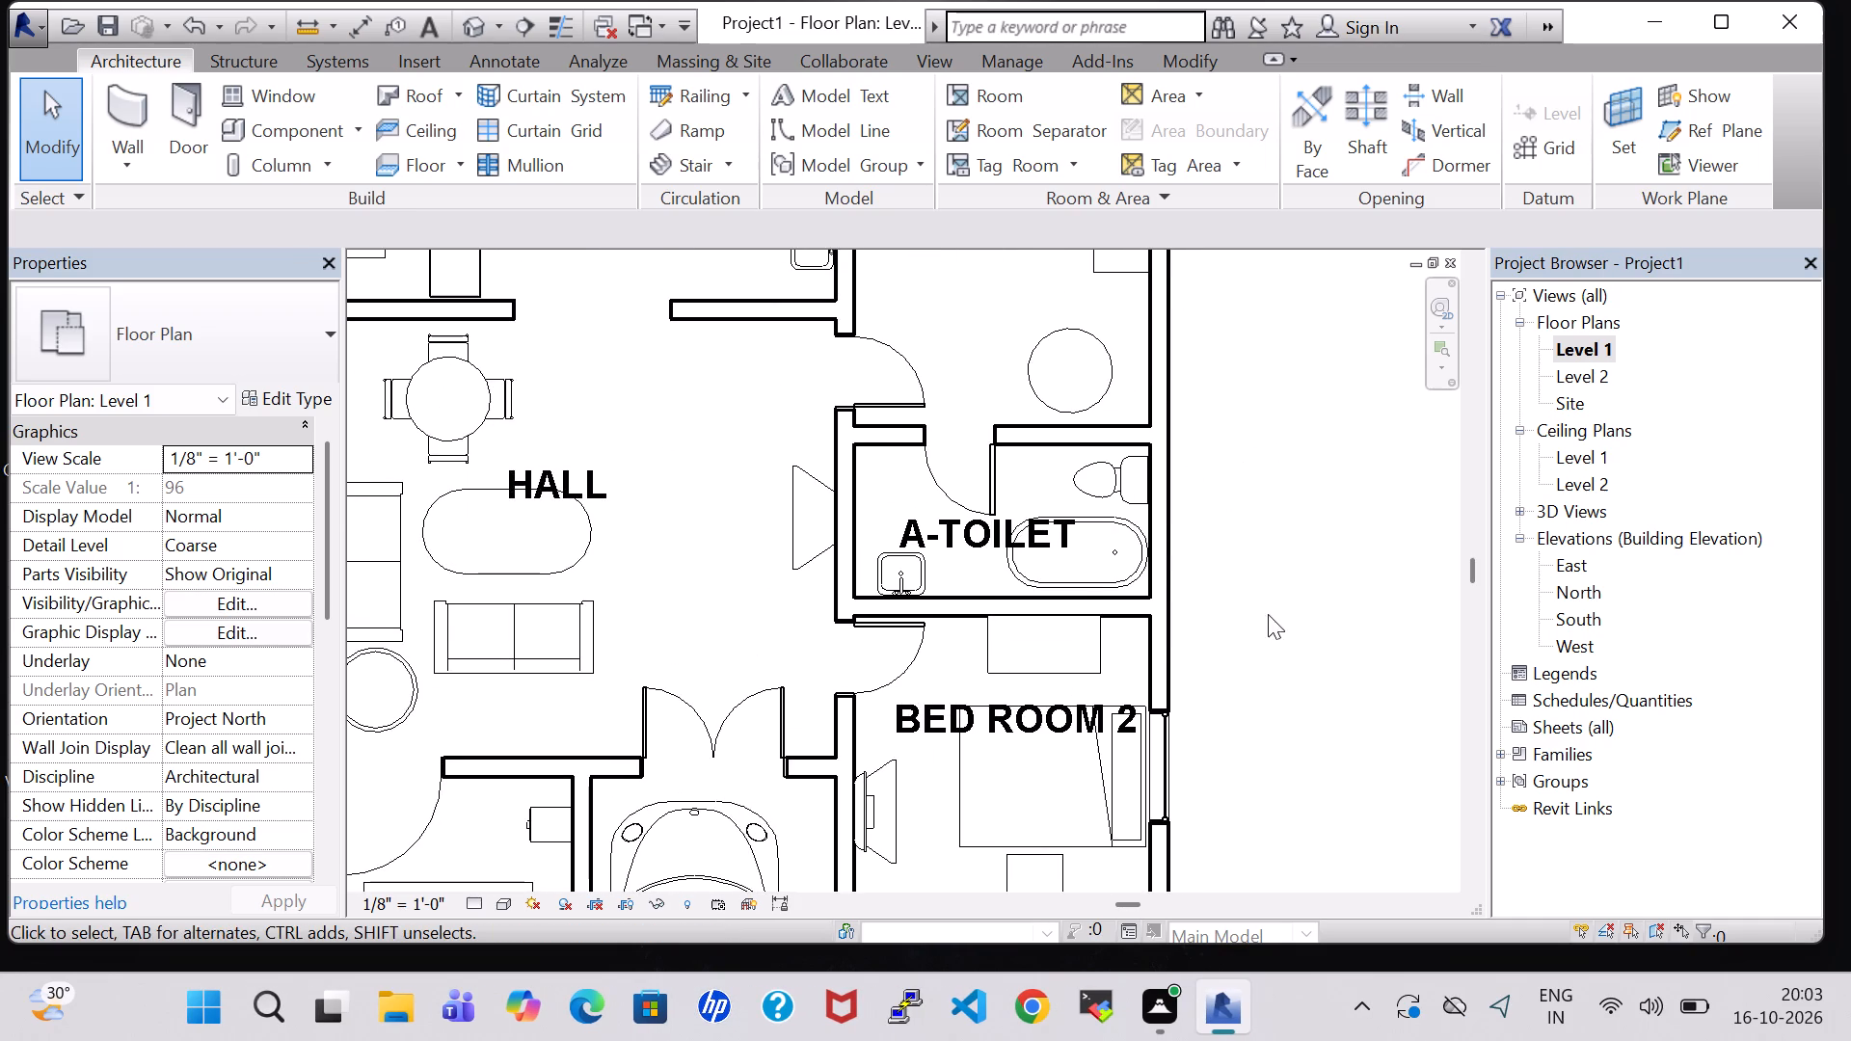
middle_click(1268, 614)
middle_drag(1202, 418, 1249, 564)
middle_drag(947, 431, 978, 574)
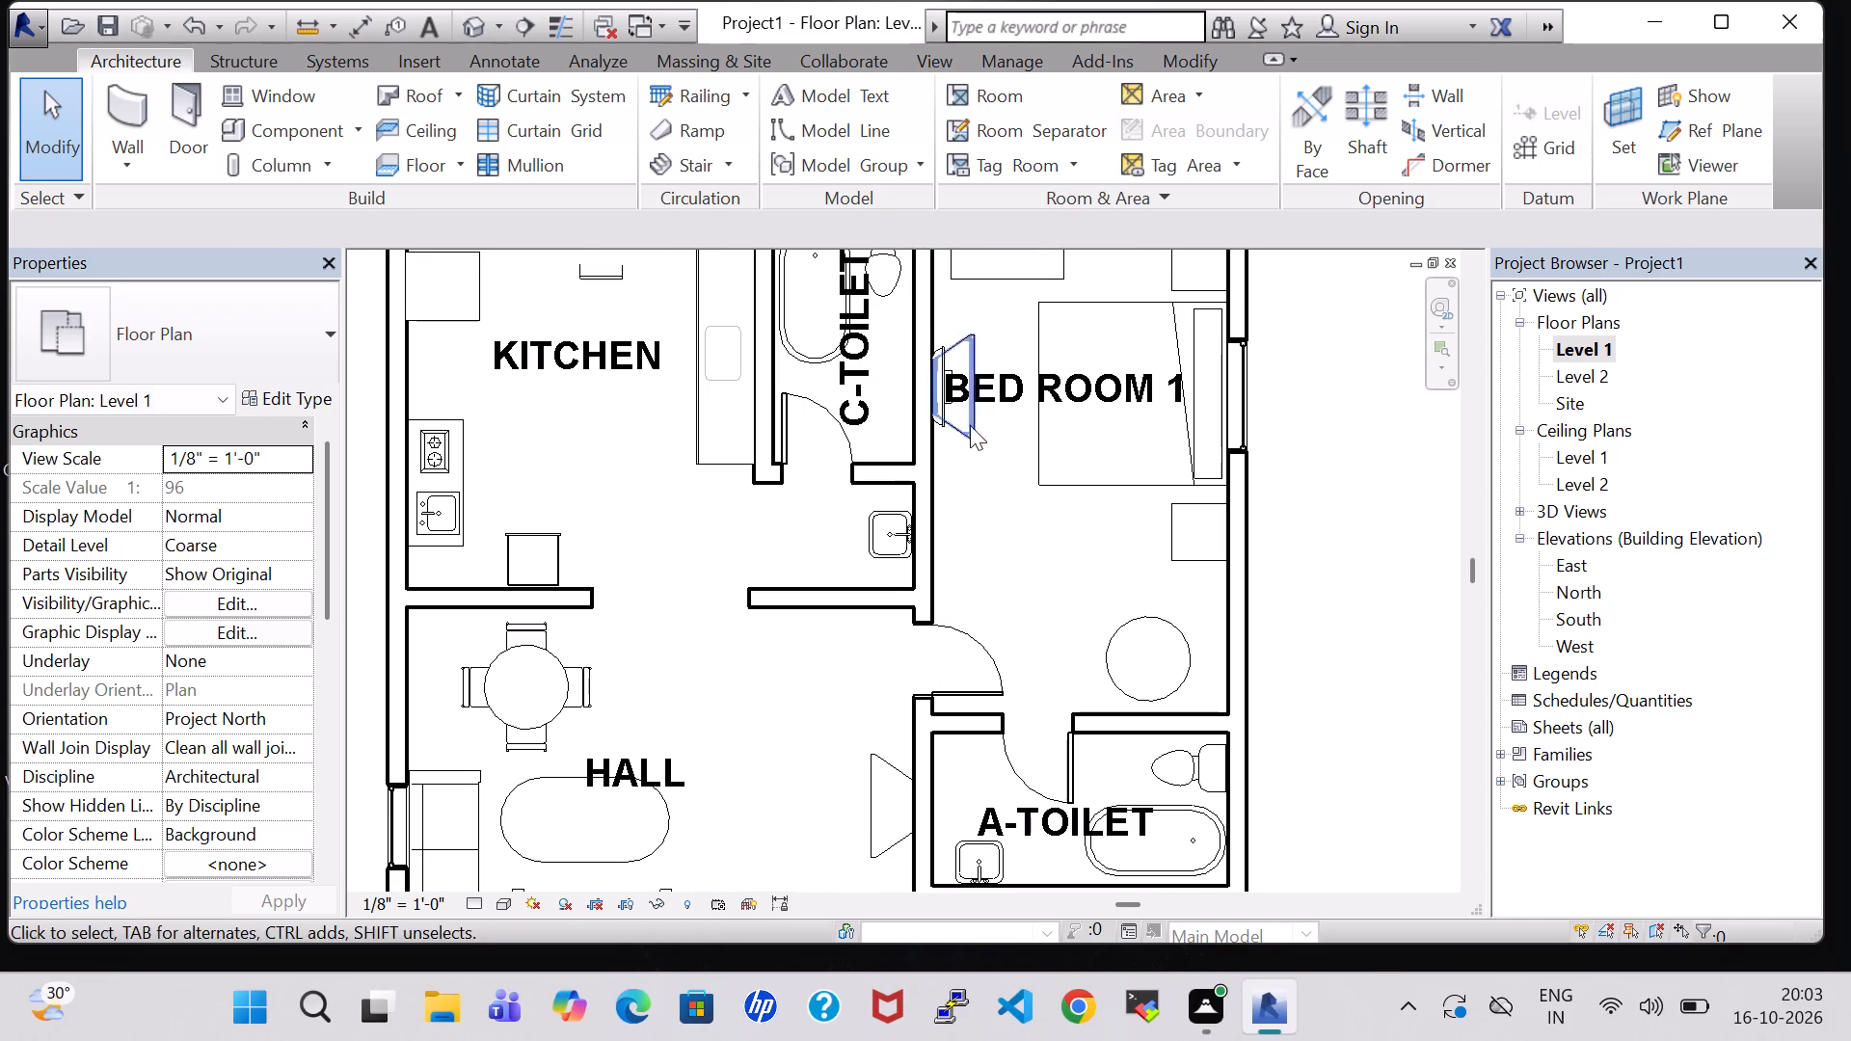
click(941, 392)
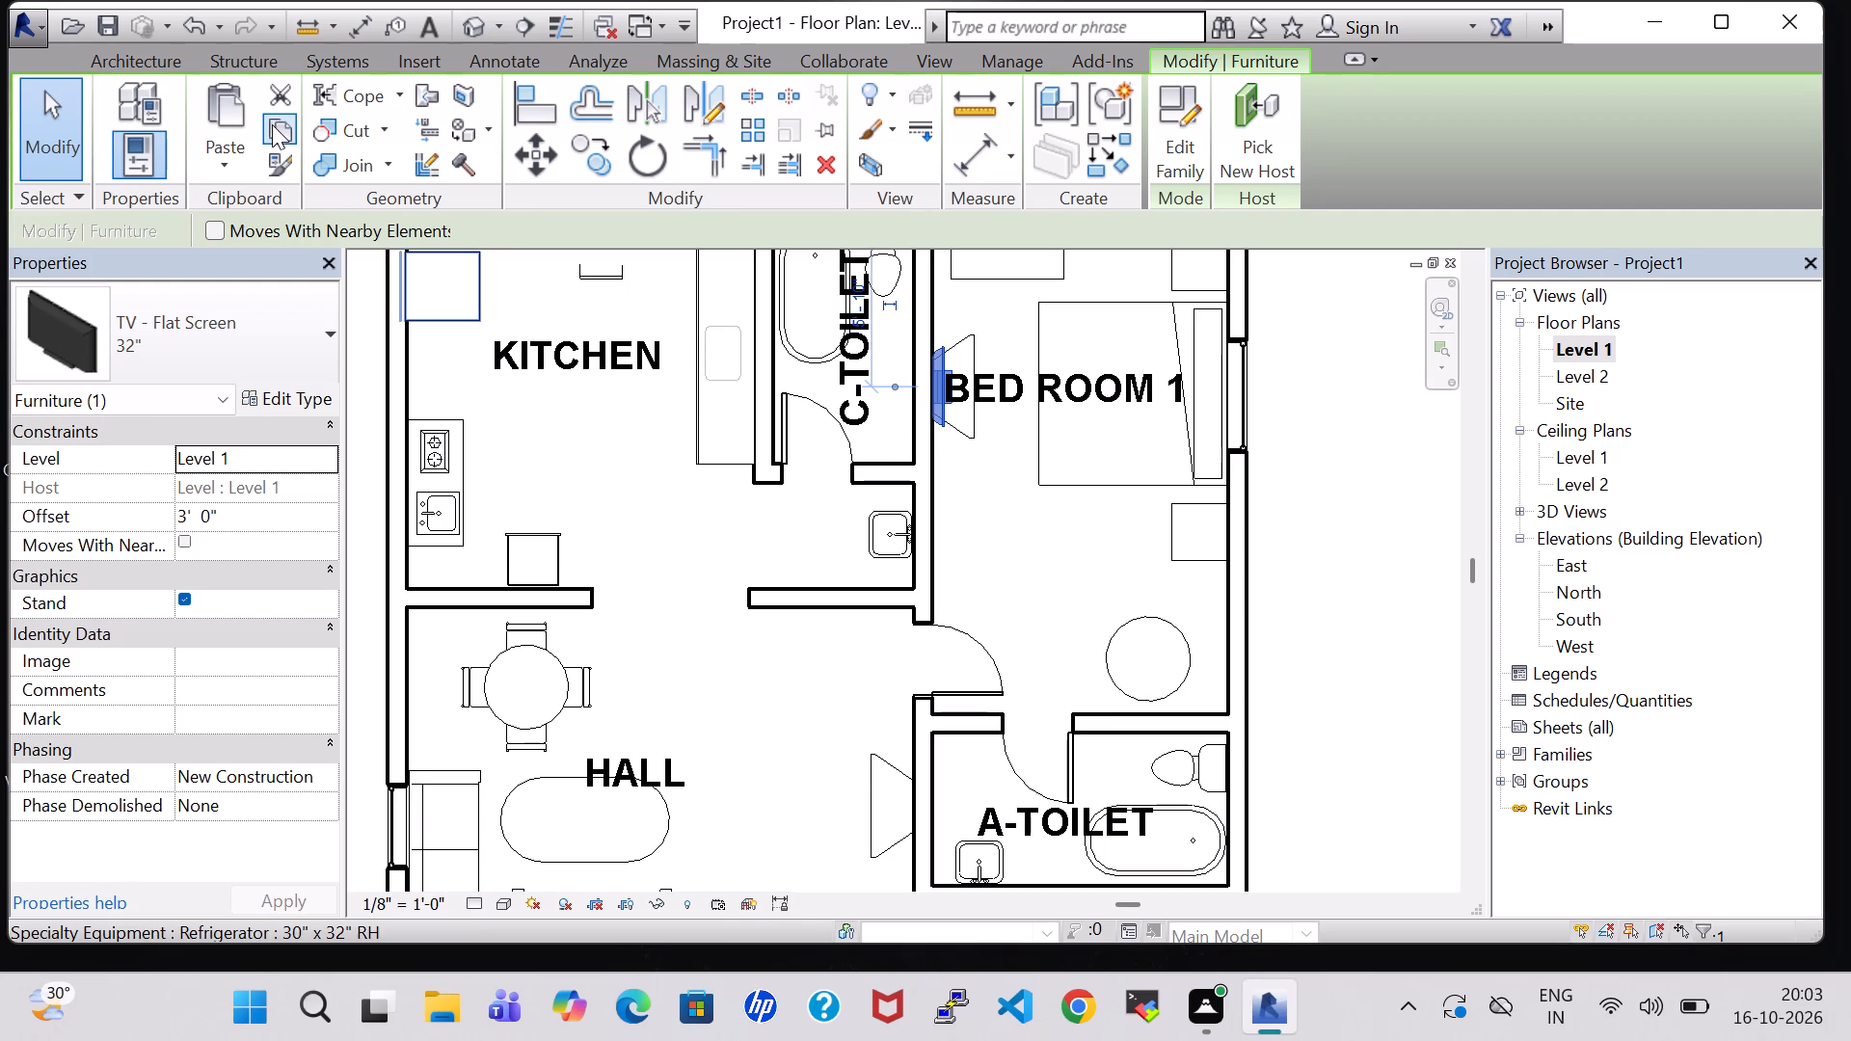
click(272, 124)
click(226, 157)
click(308, 218)
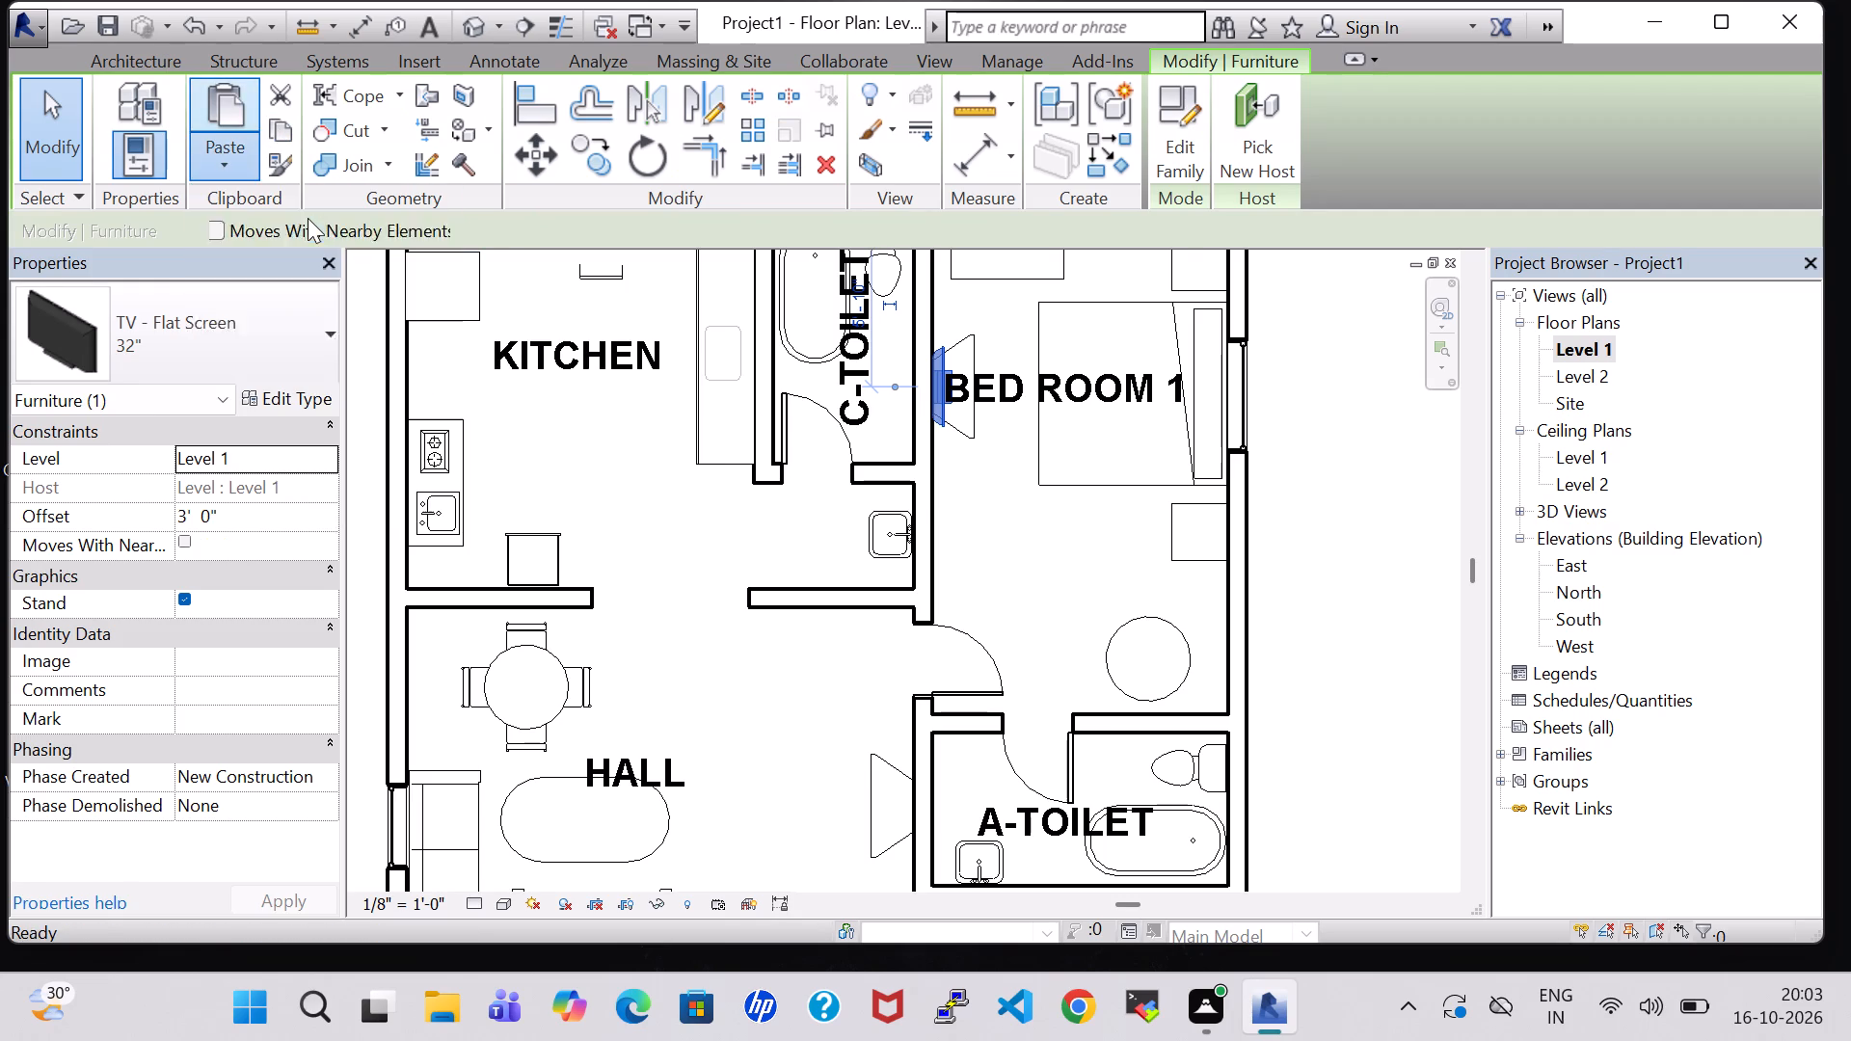
middle_drag(792, 789, 792, 609)
scroll(792, 609, up, 2)
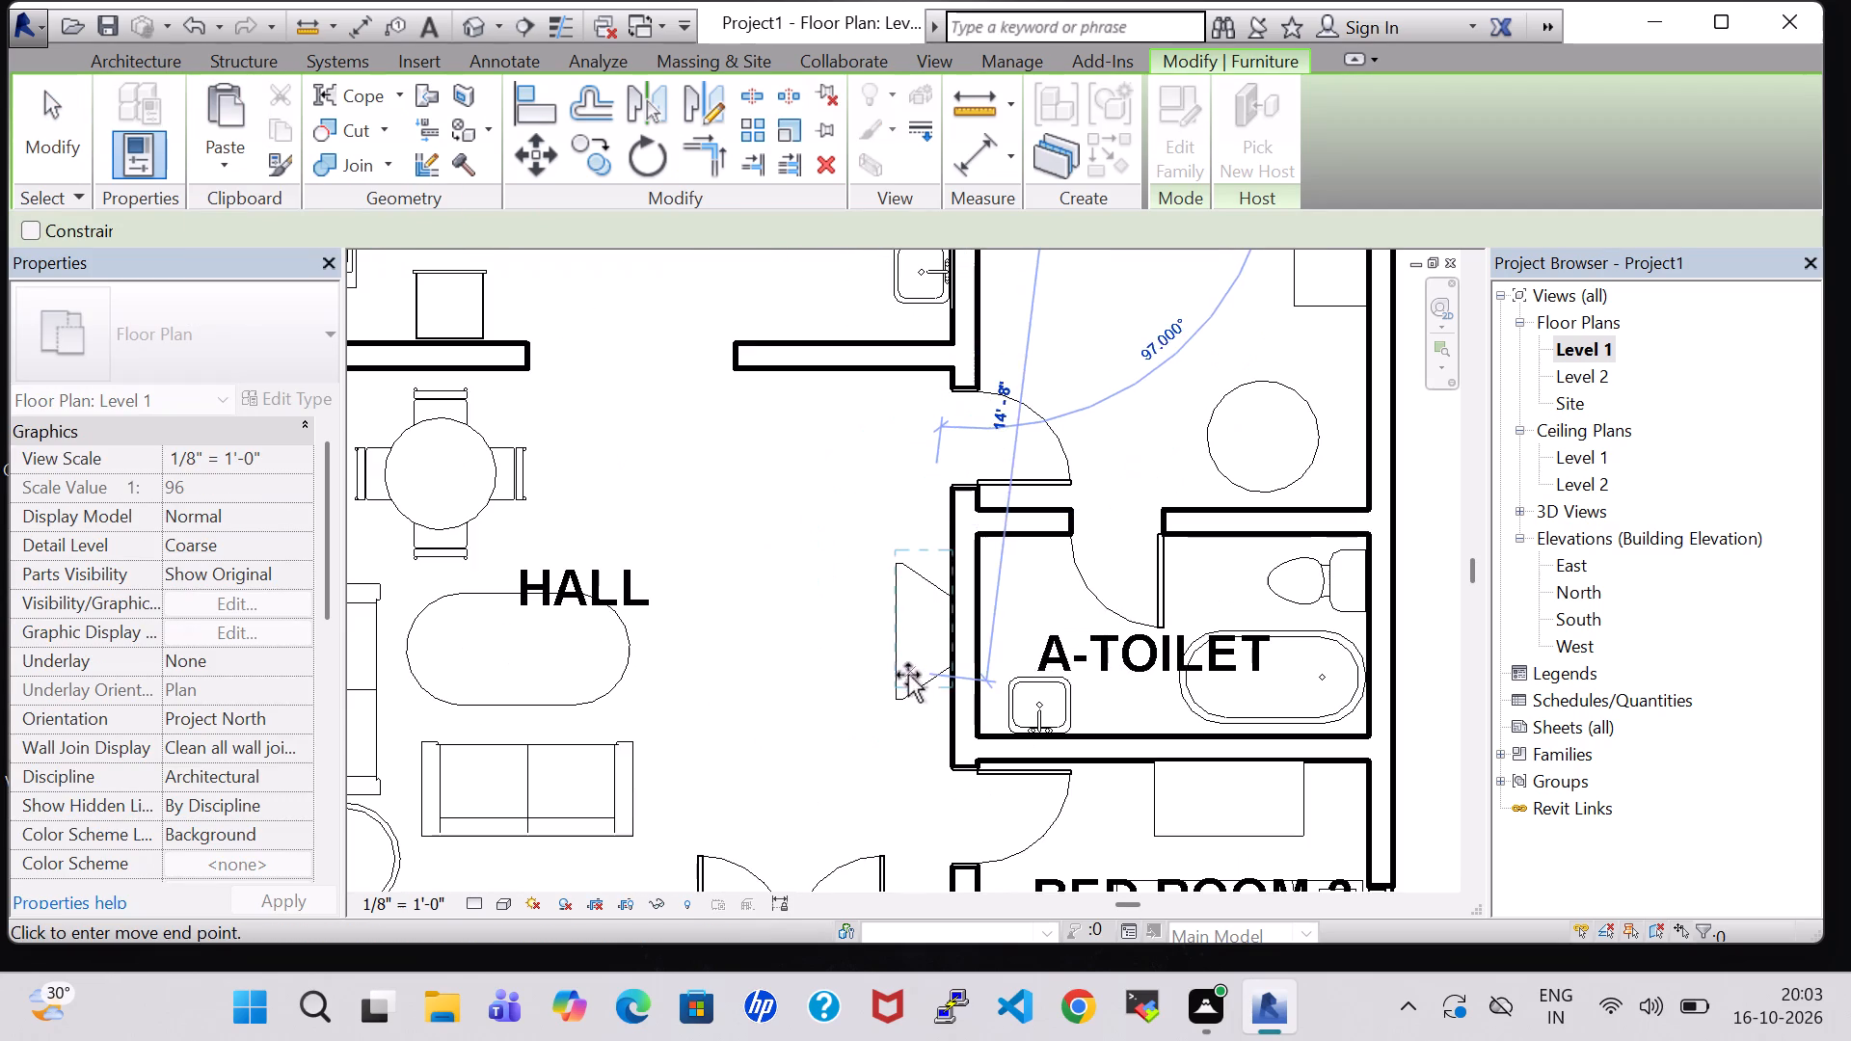
click(816, 681)
key(Escape)
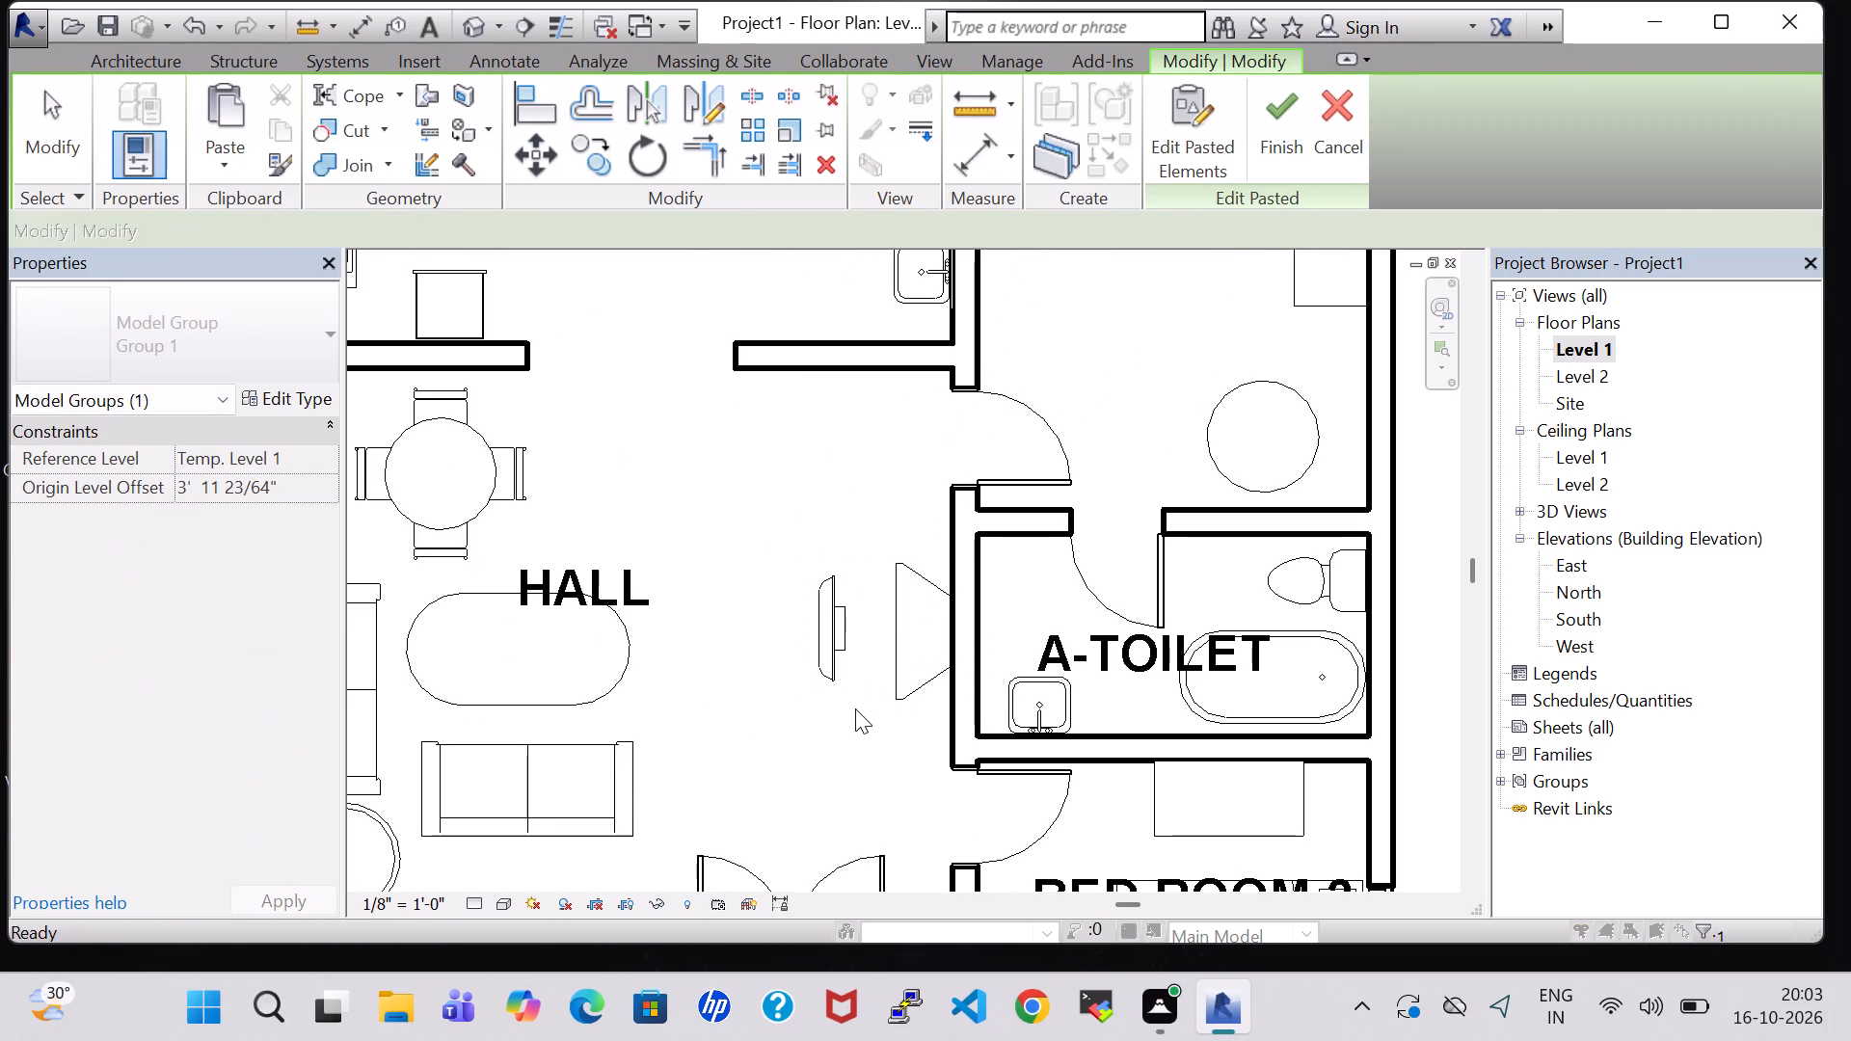
Rotate the pasted HALL TV 180° so its screen faces away from the A-TOILET wall.
click(838, 611)
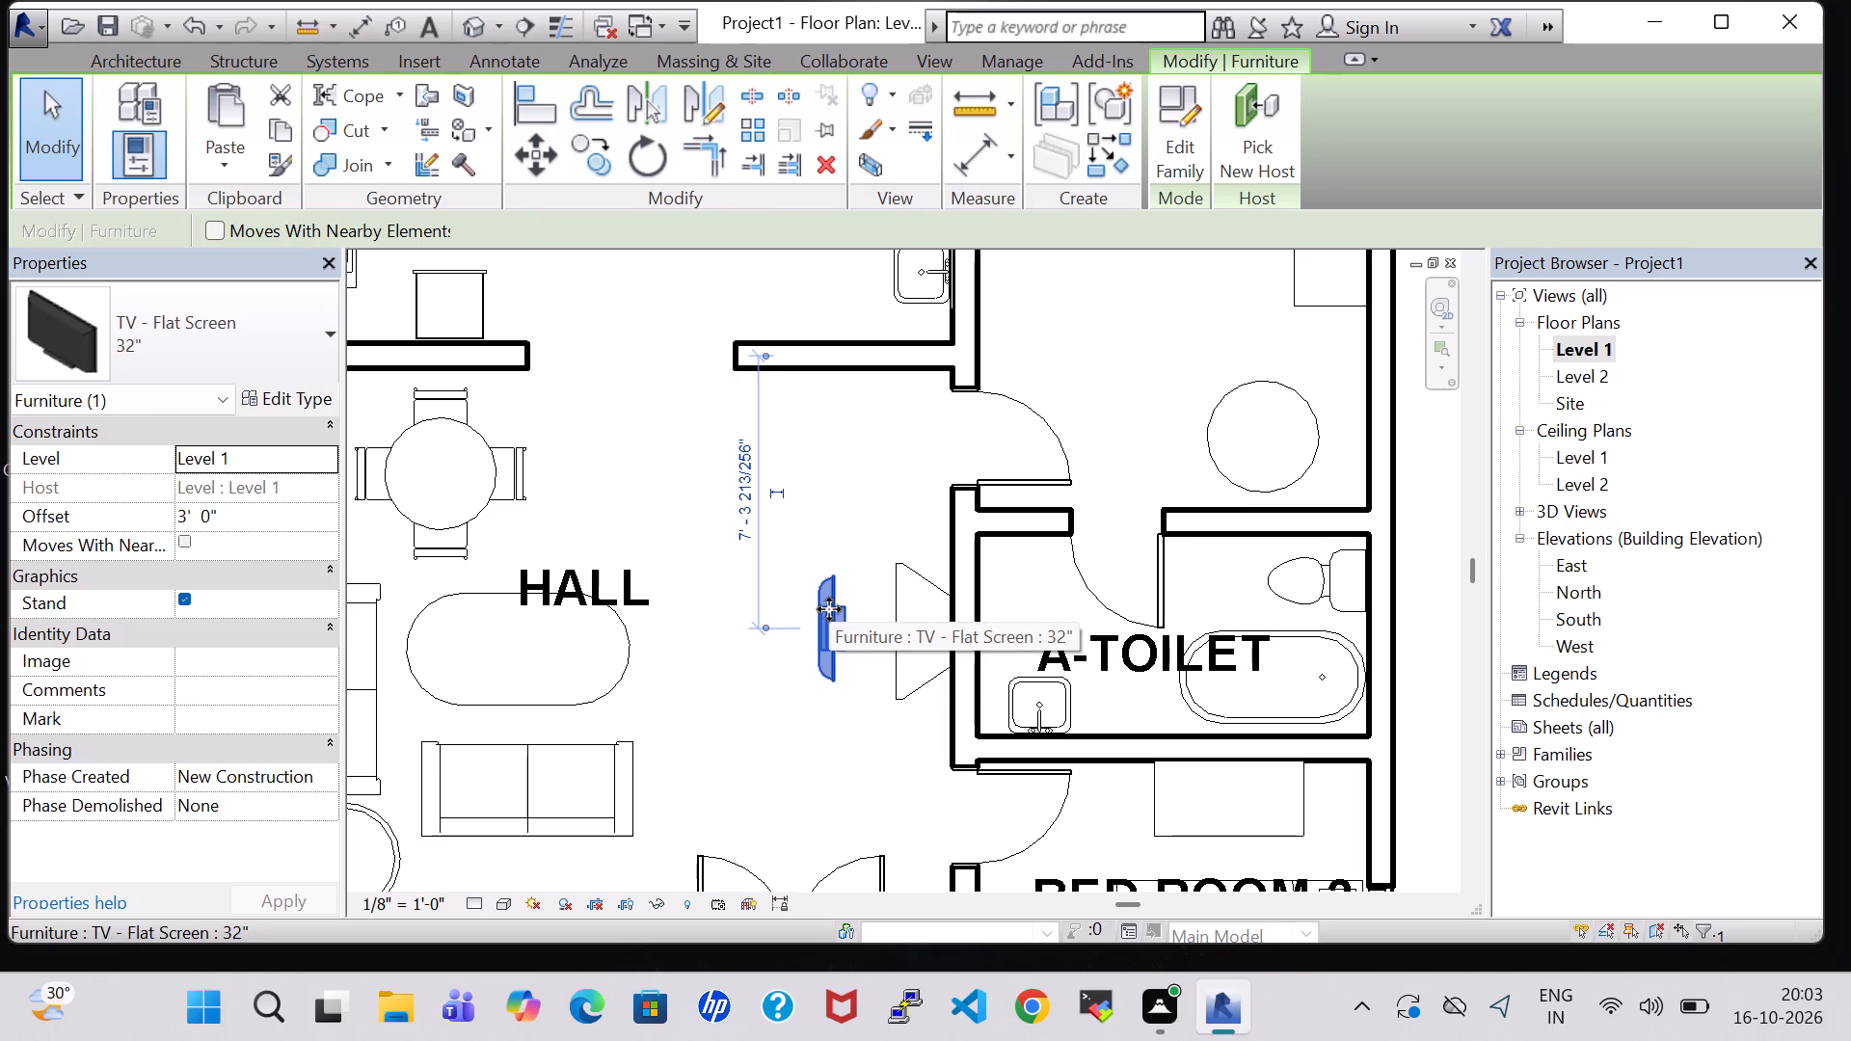
key(space)
key(space)
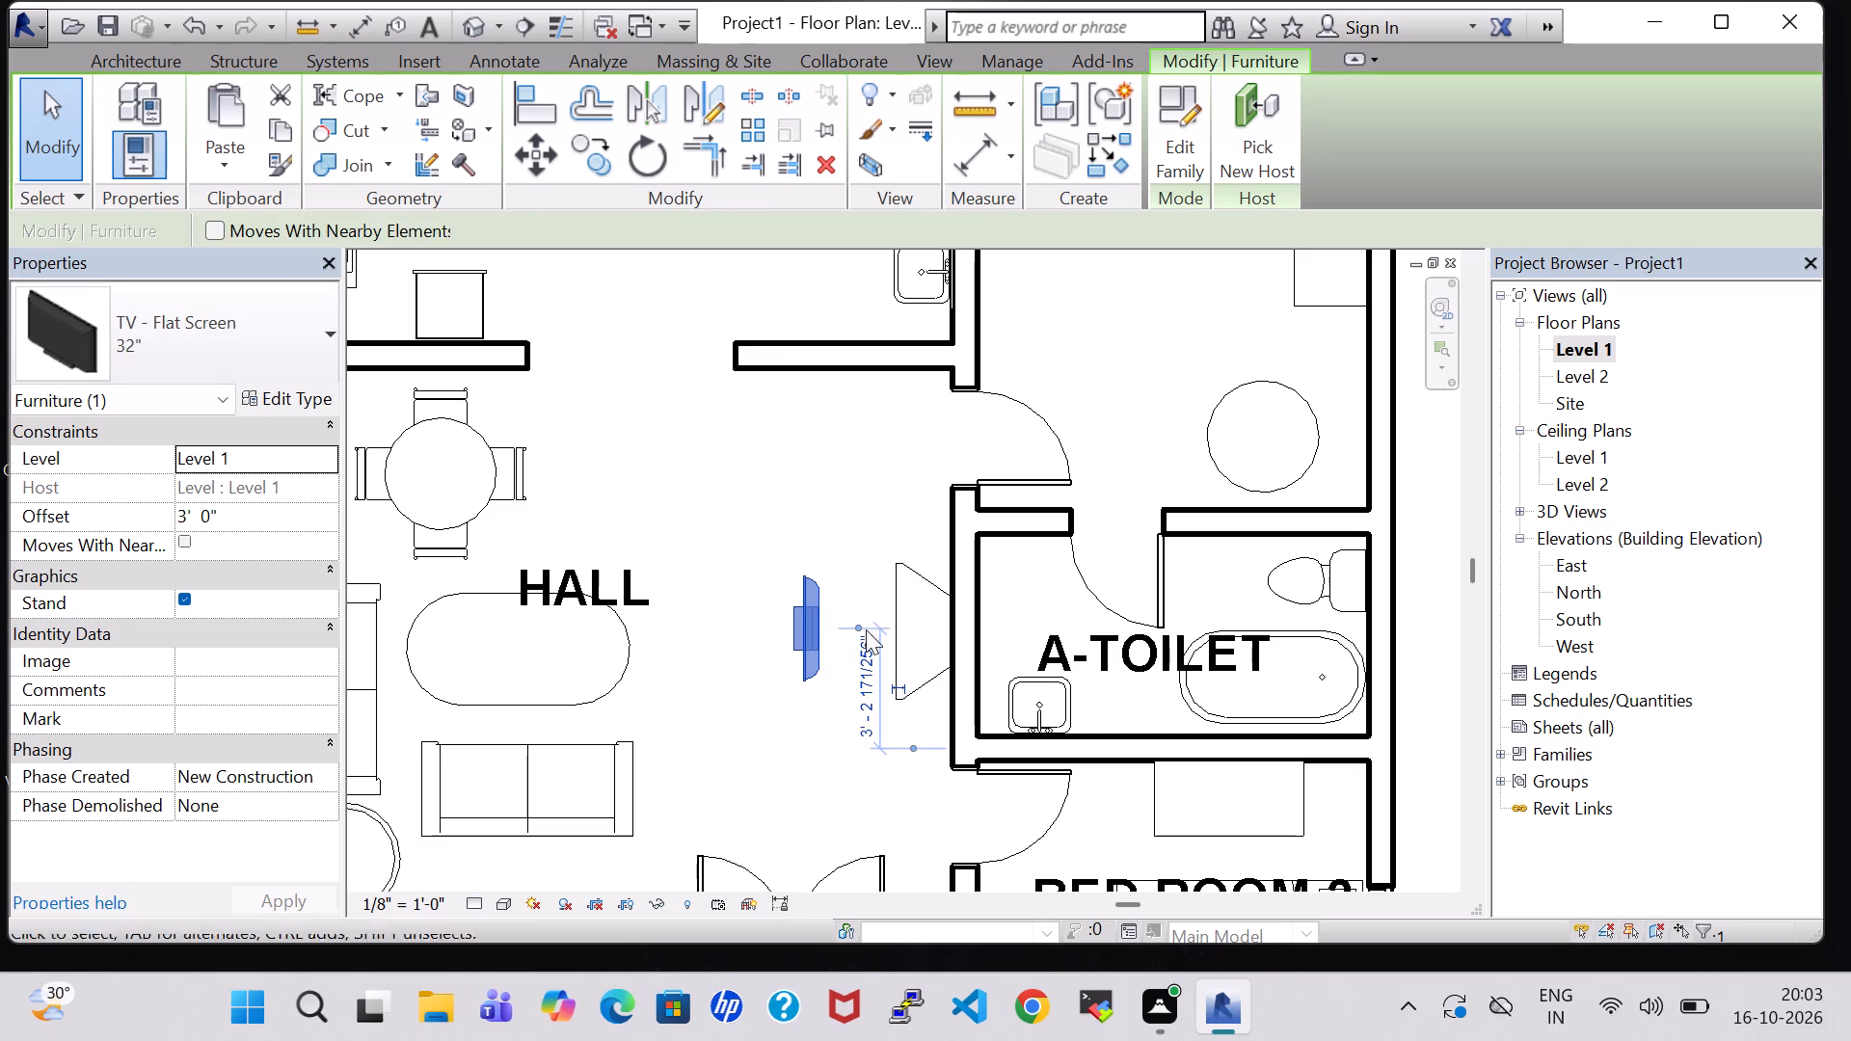
Move the HALL TV over the TV stand and nudge it until its back sits against the A-TOILET wall.
drag(828, 633, 929, 627)
scroll(929, 627, up, 3)
key(Right)
key(Right)
key(Right)
key(Right)
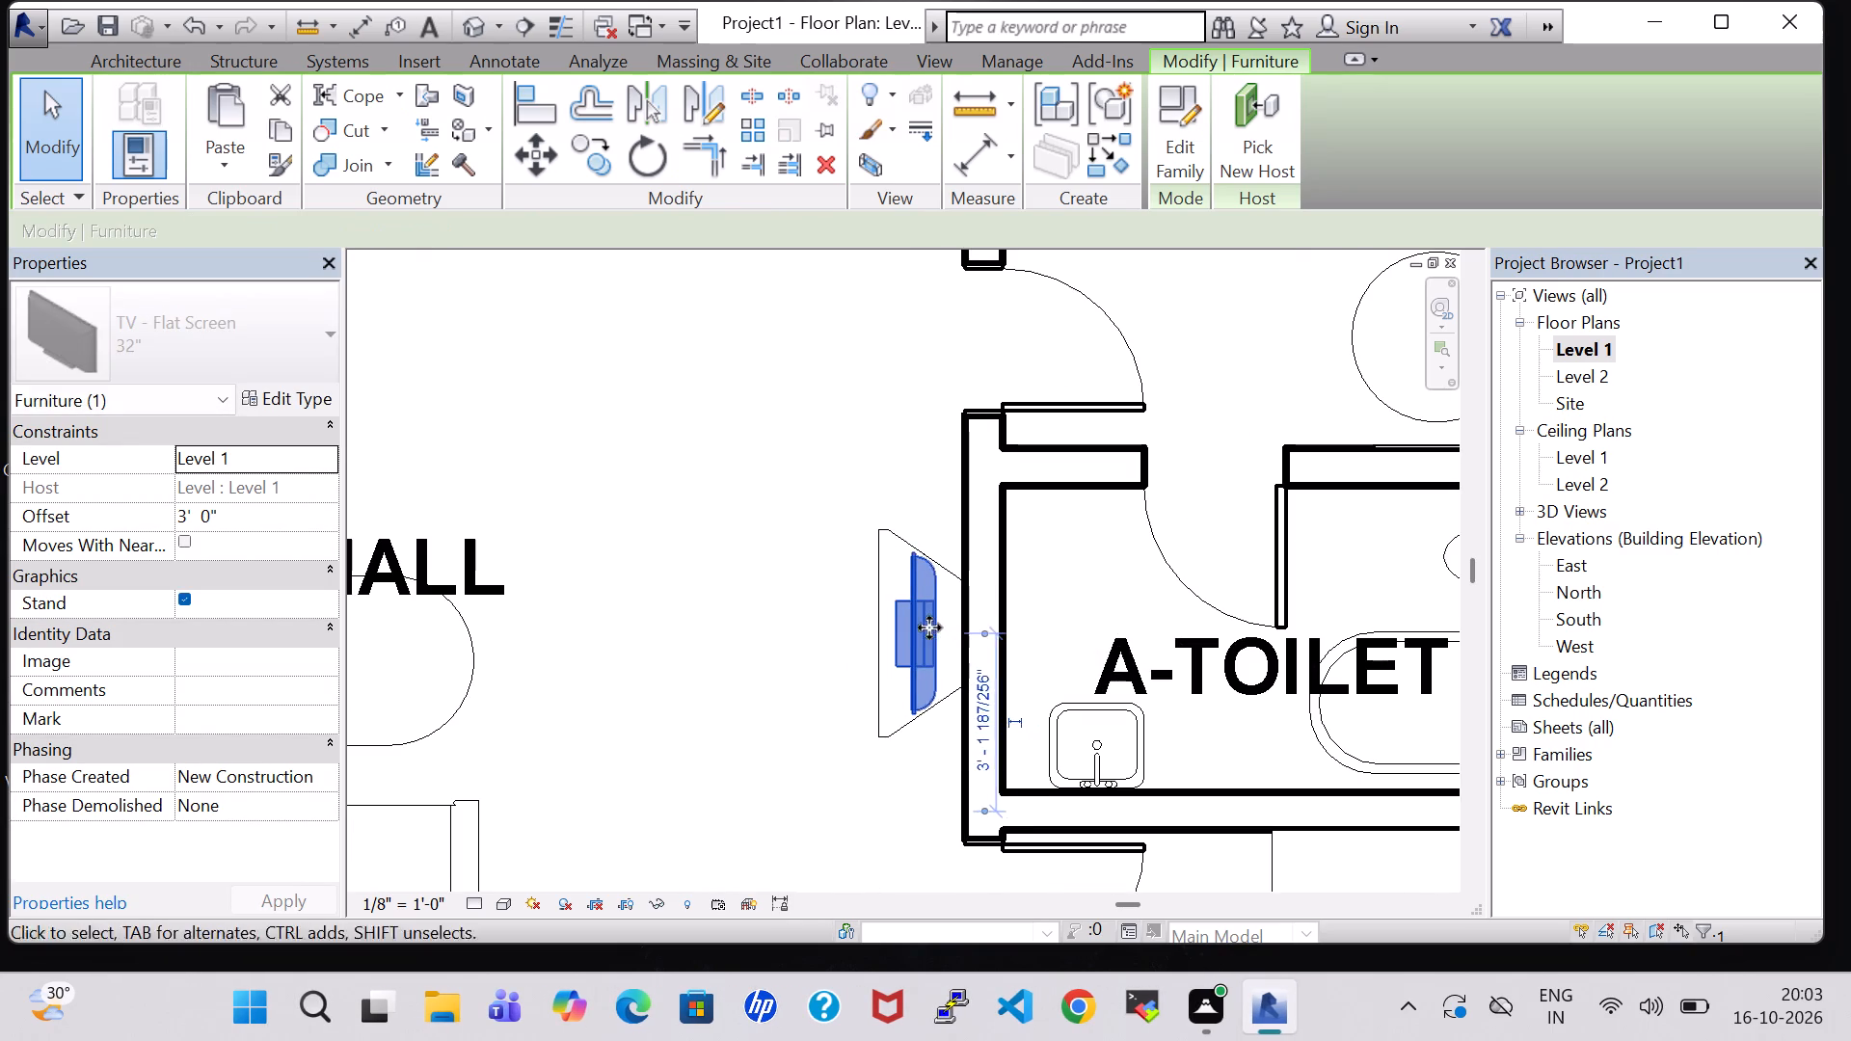
key(Right)
key(Right)
key(Right)
key(Right)
key(Right)
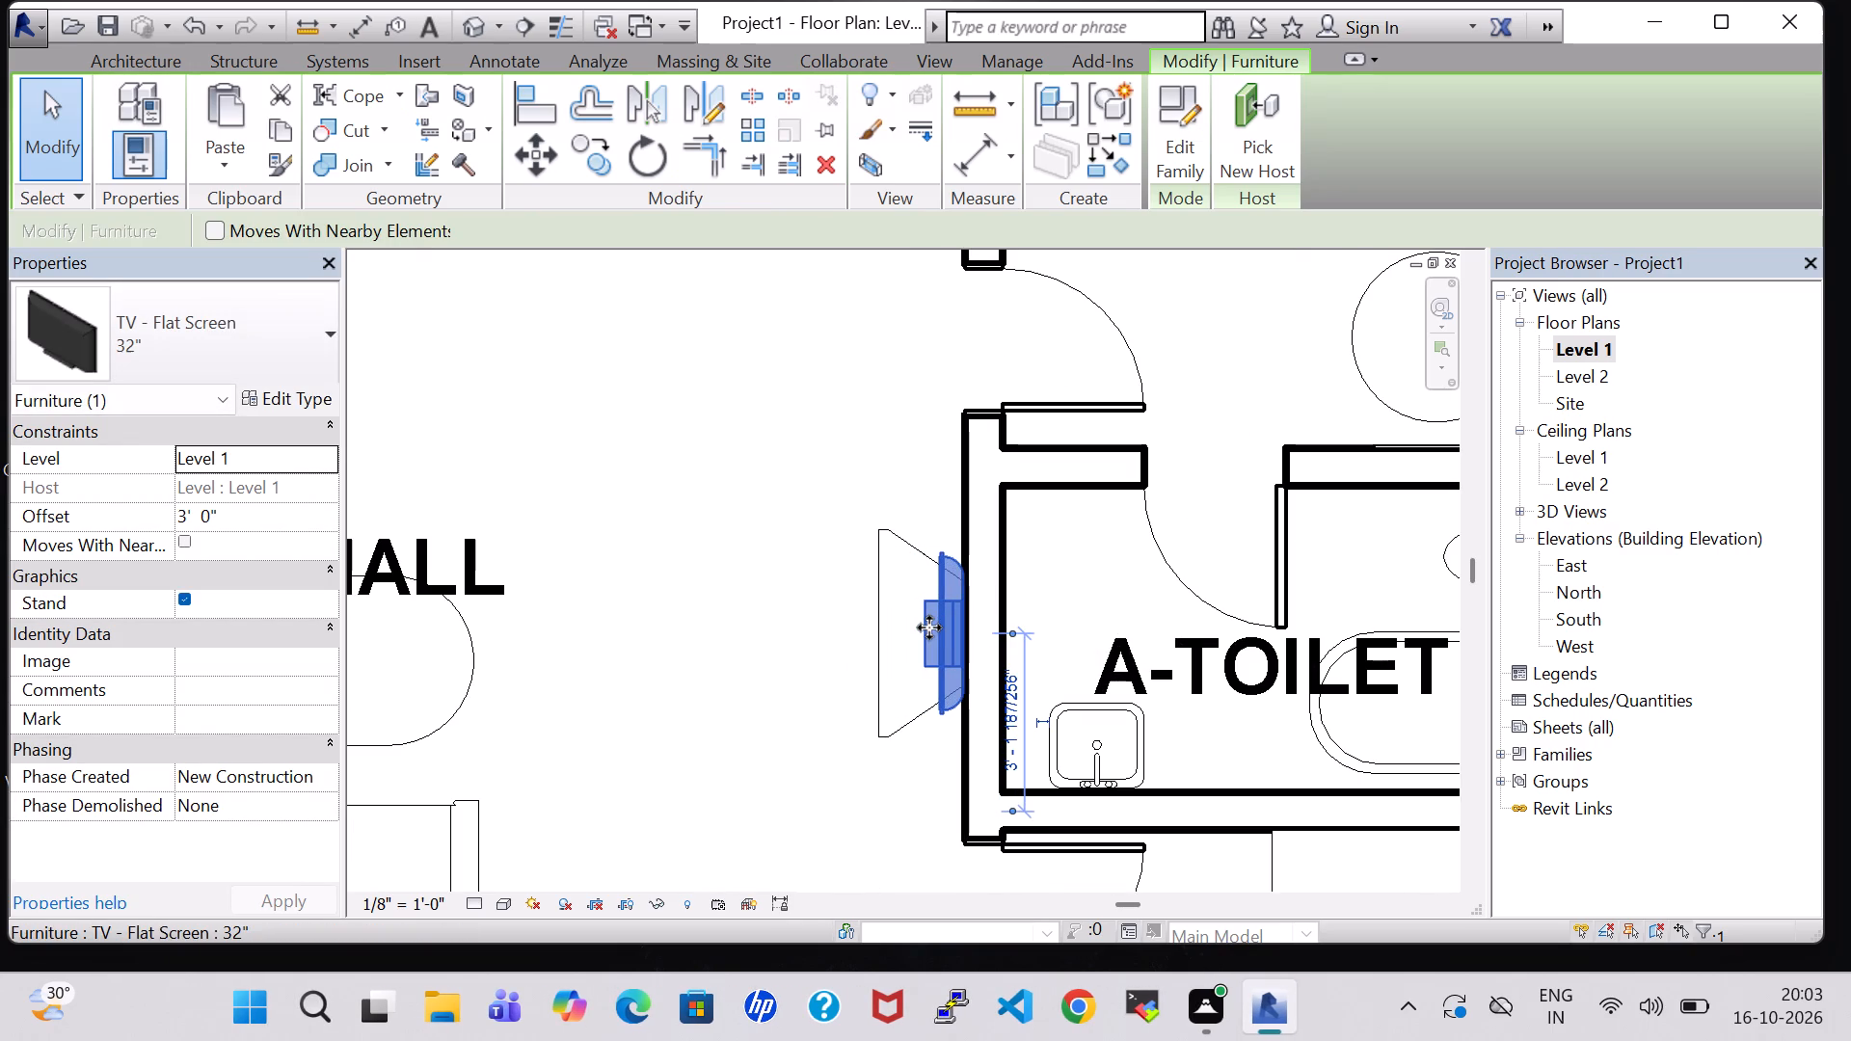
click(762, 451)
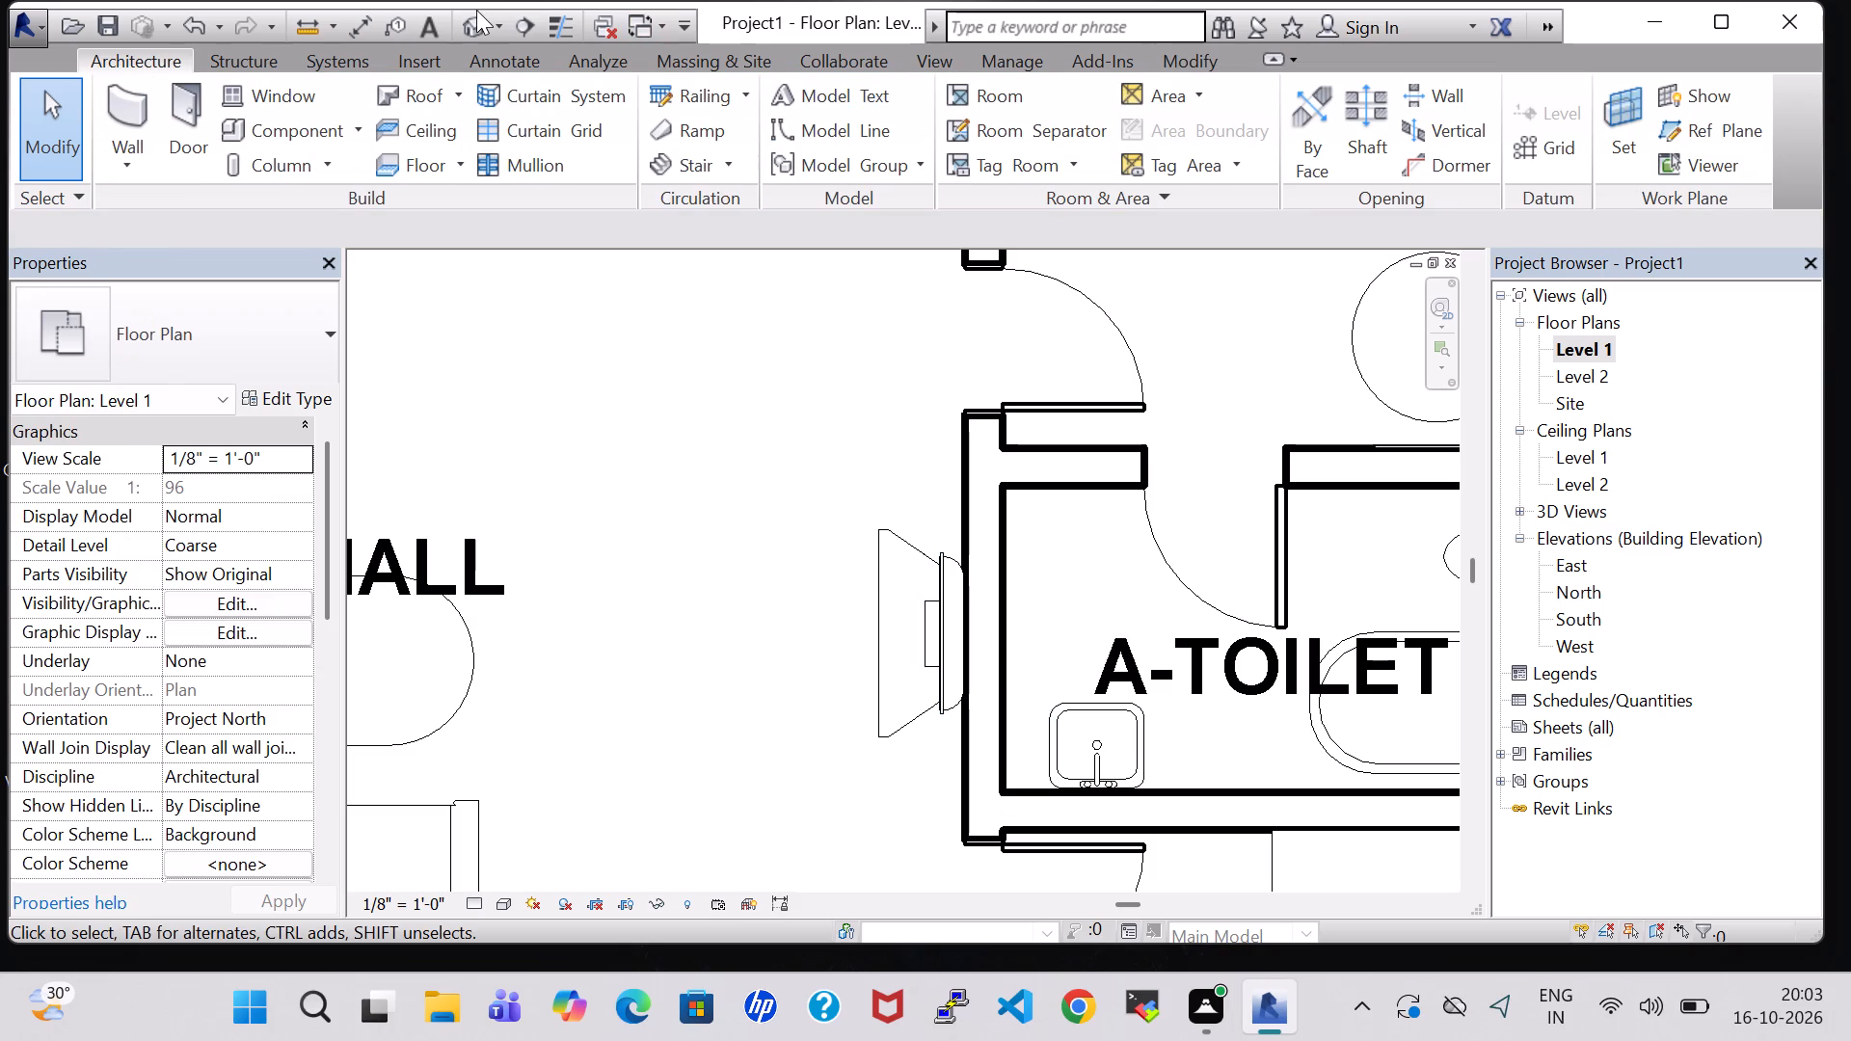
In the 3D view, inspect the HALL TV above its stand and browse the furniture types available for it.
click(476, 10)
click(476, 17)
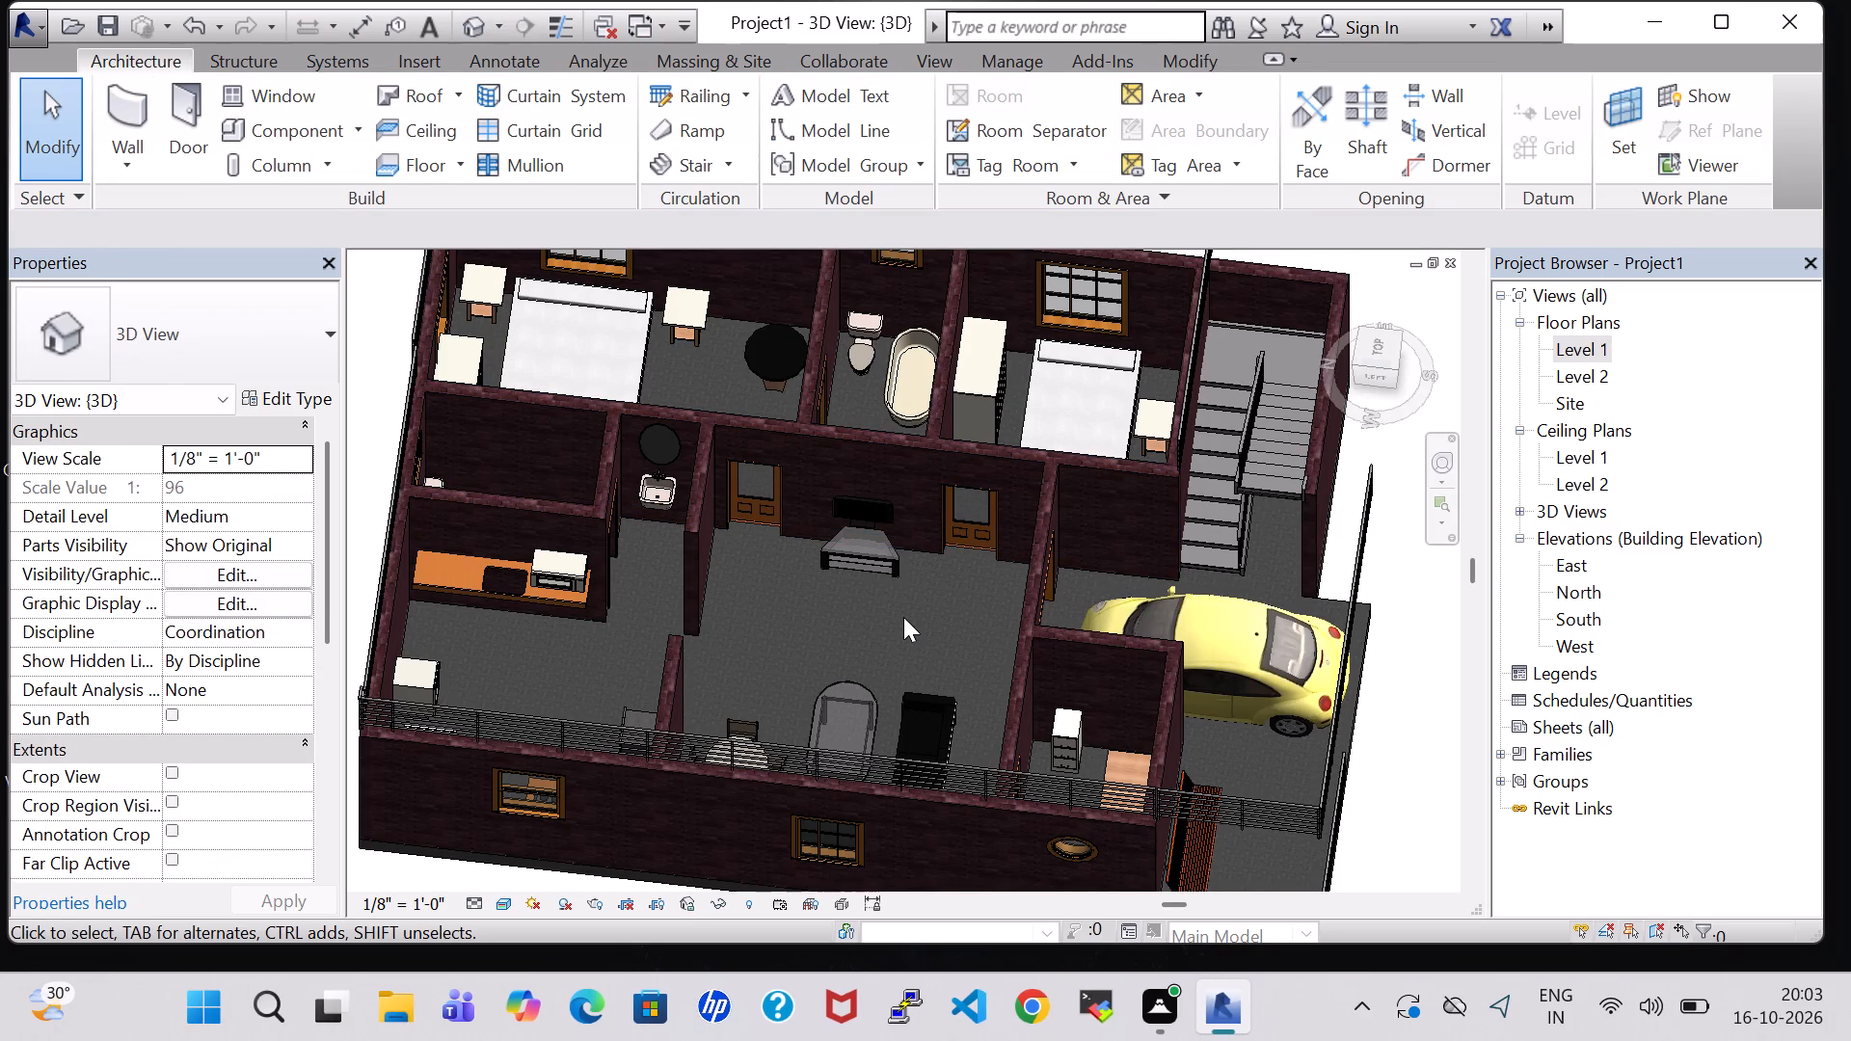
shift+middle_drag(903, 617, 898, 414)
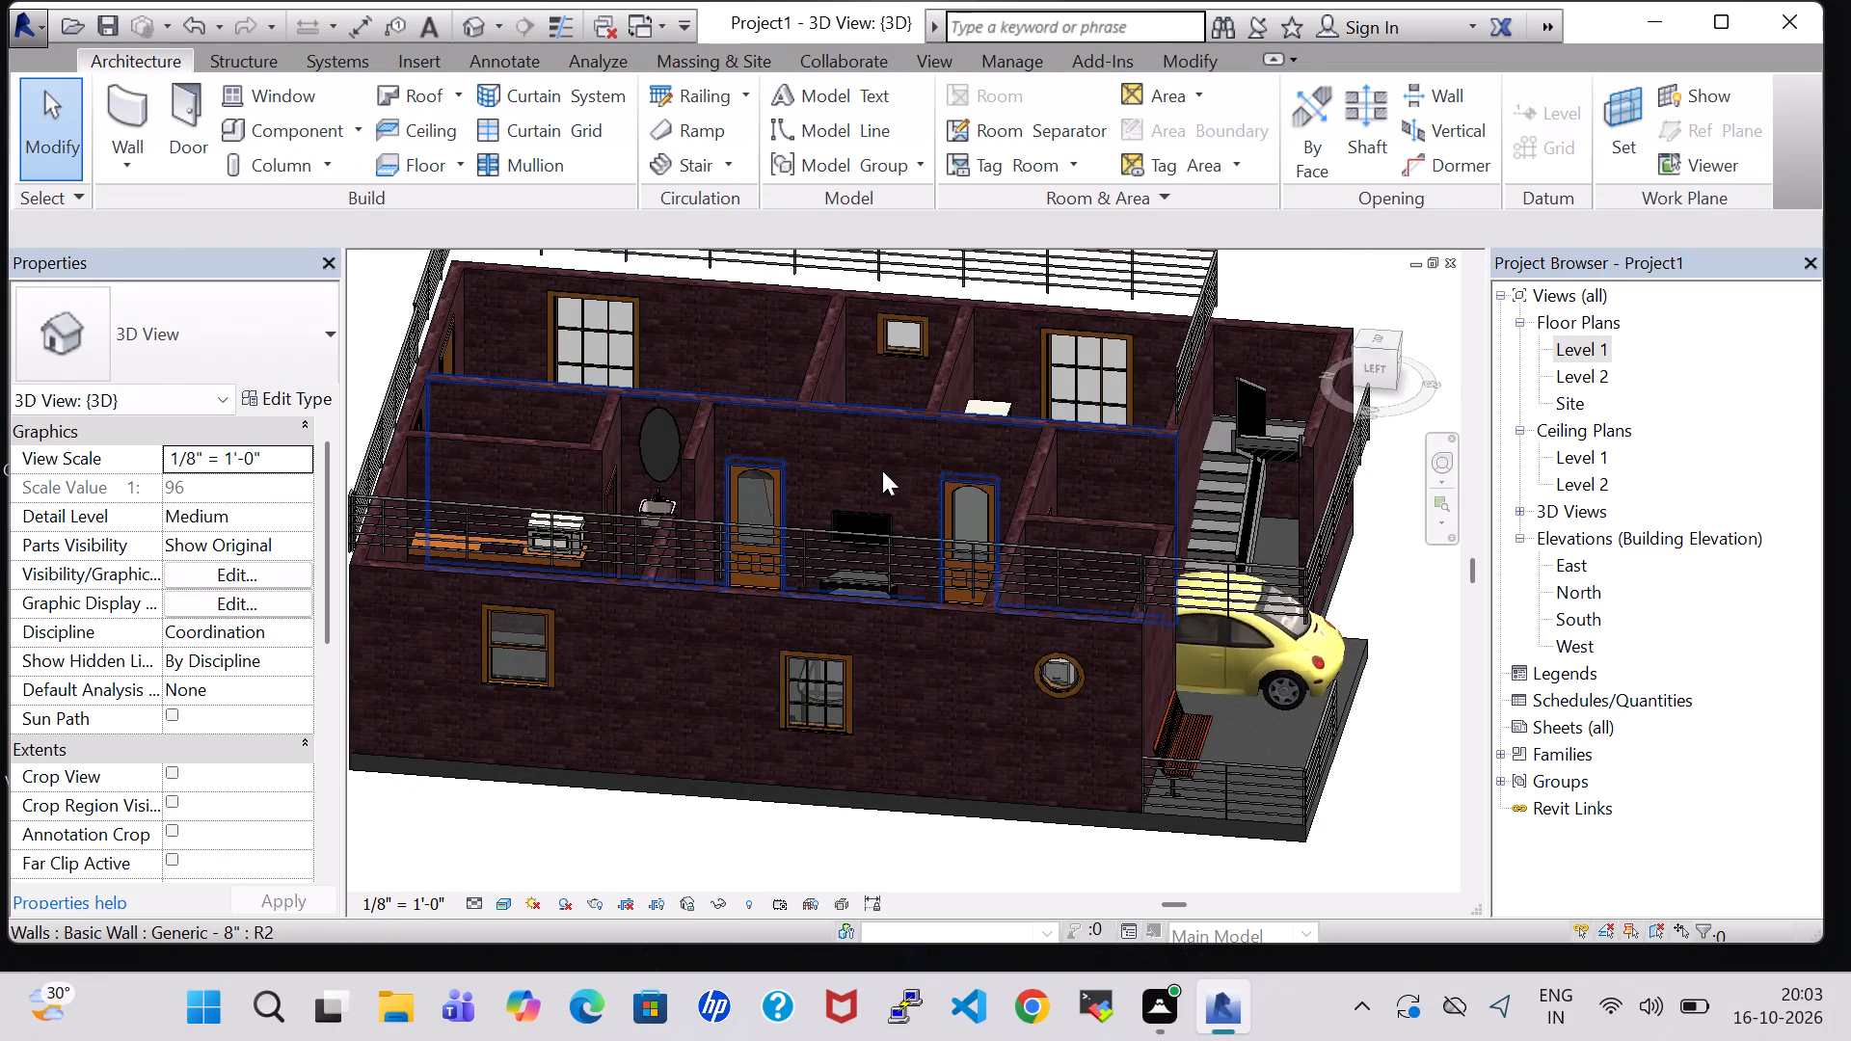
click(867, 515)
click(148, 319)
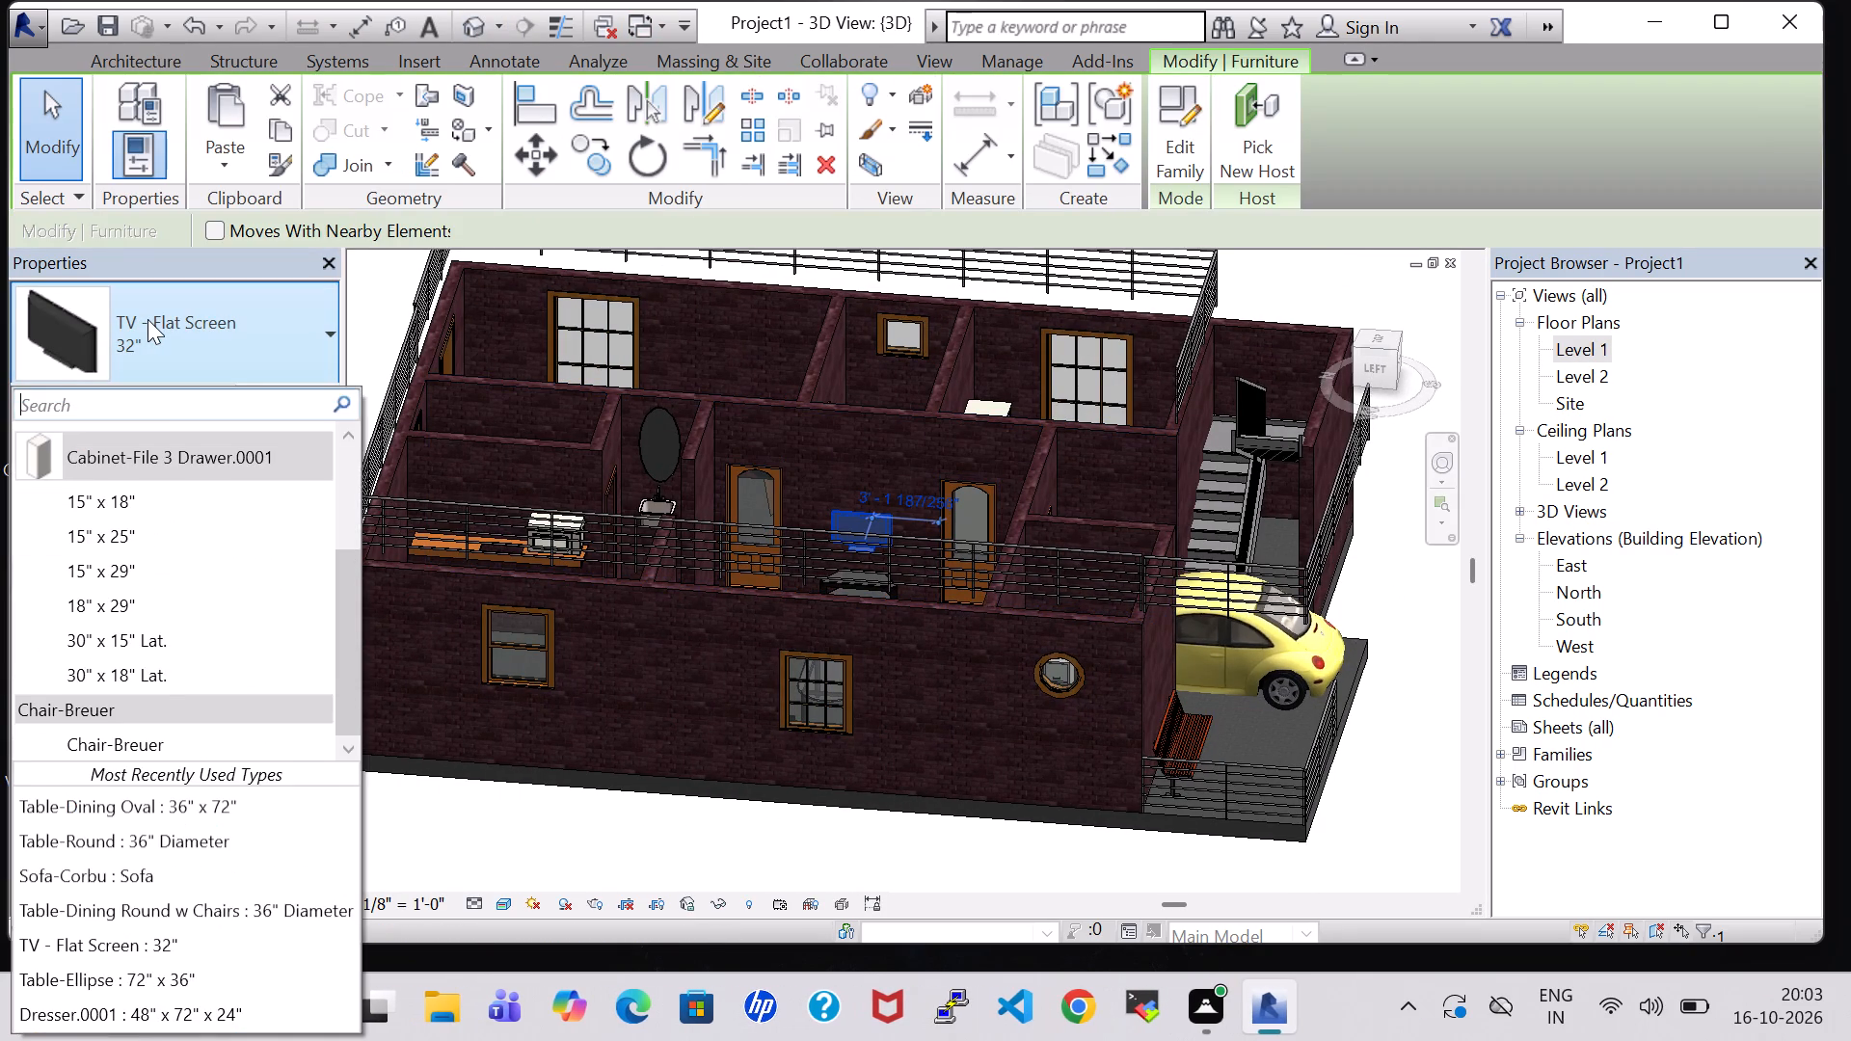
scroll(328, 703, up, 2)
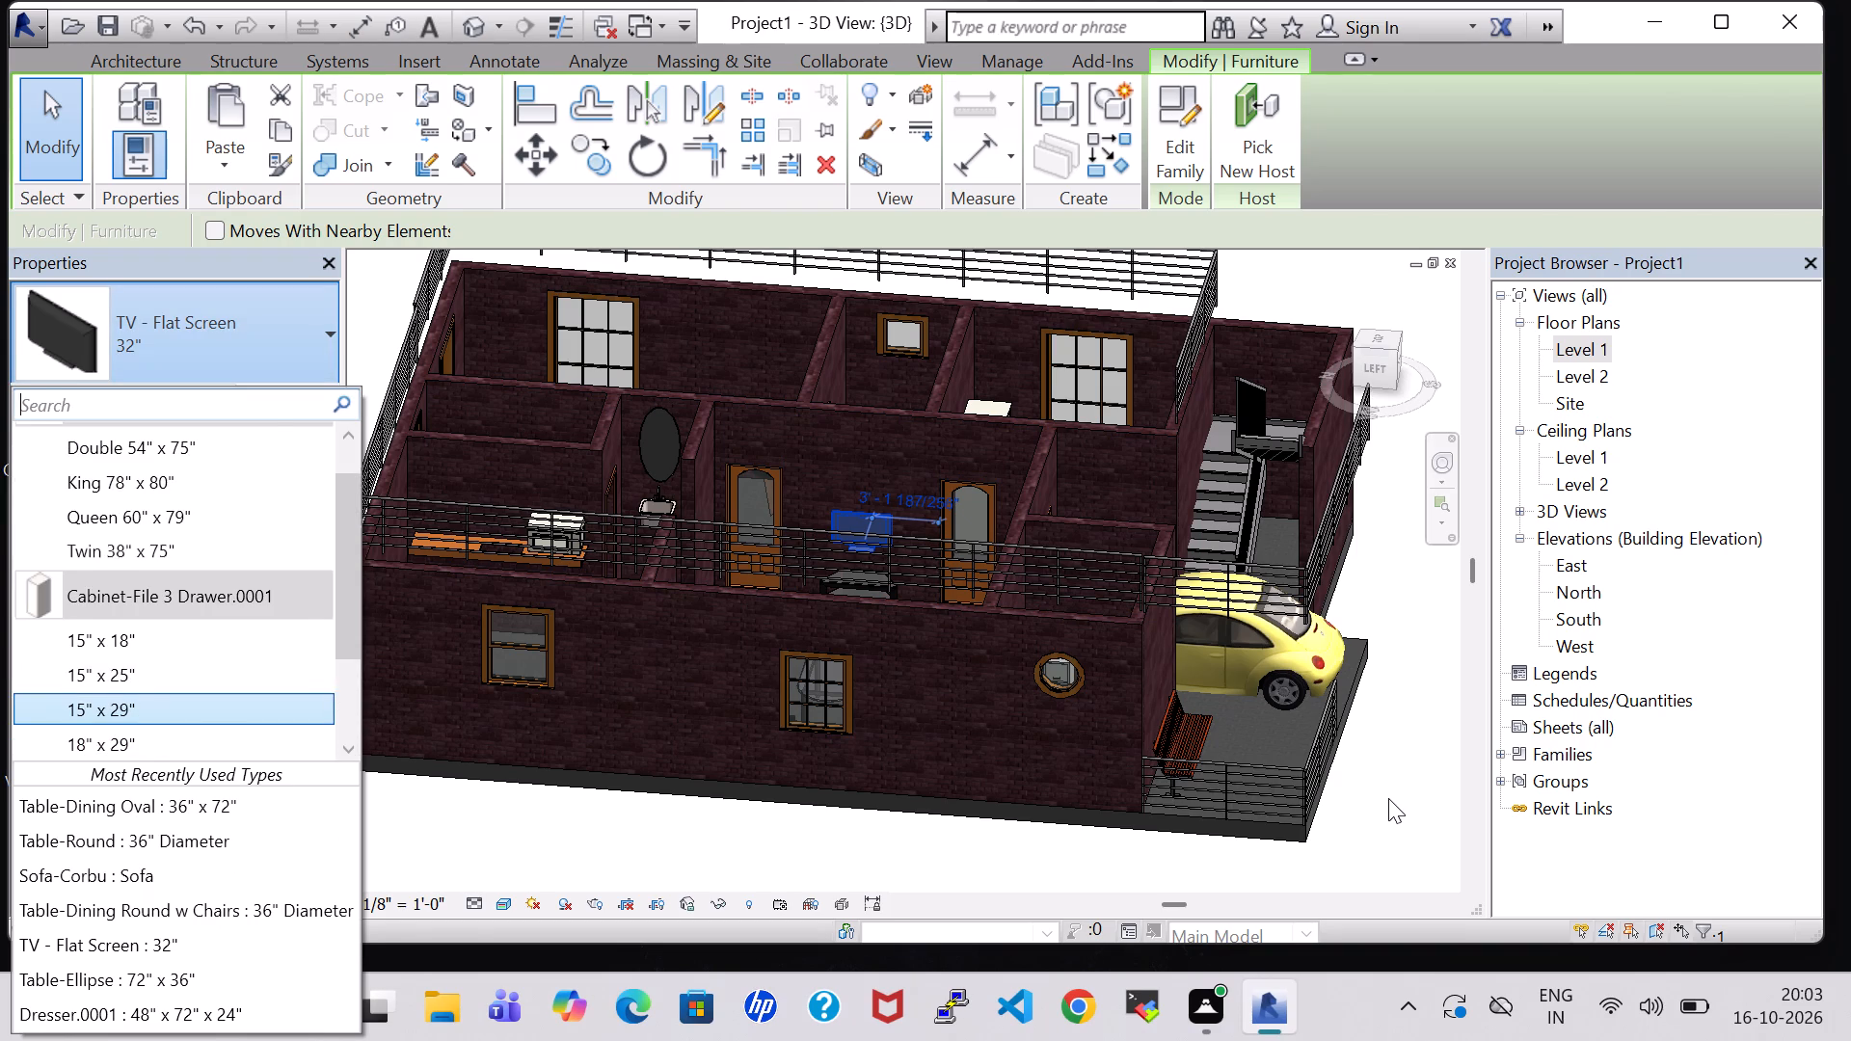
click(1388, 798)
Examine the furnished Level 1 rooms in 3D from several angles, focusing on the HALL's TV, stand and seating arrangement.
shift+middle_drag(1394, 721, 1140, 663)
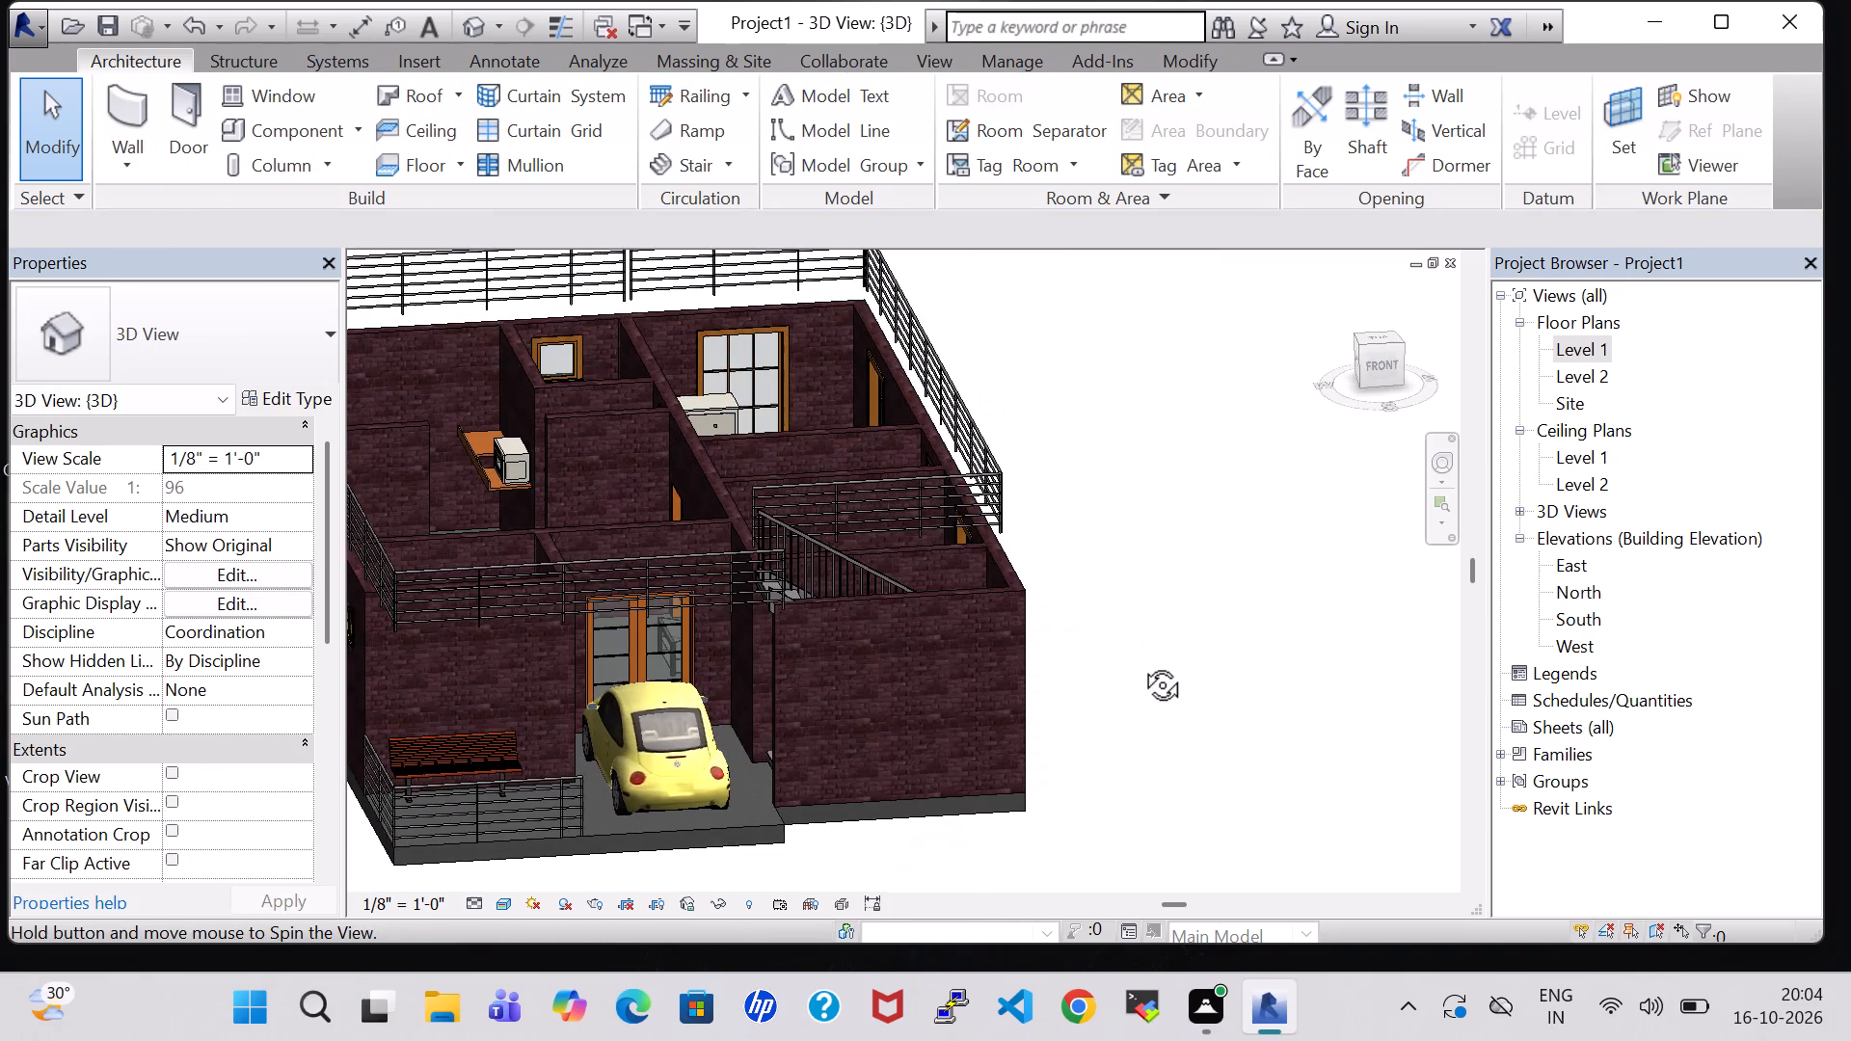
shift+middle_drag(1140, 663, 1182, 714)
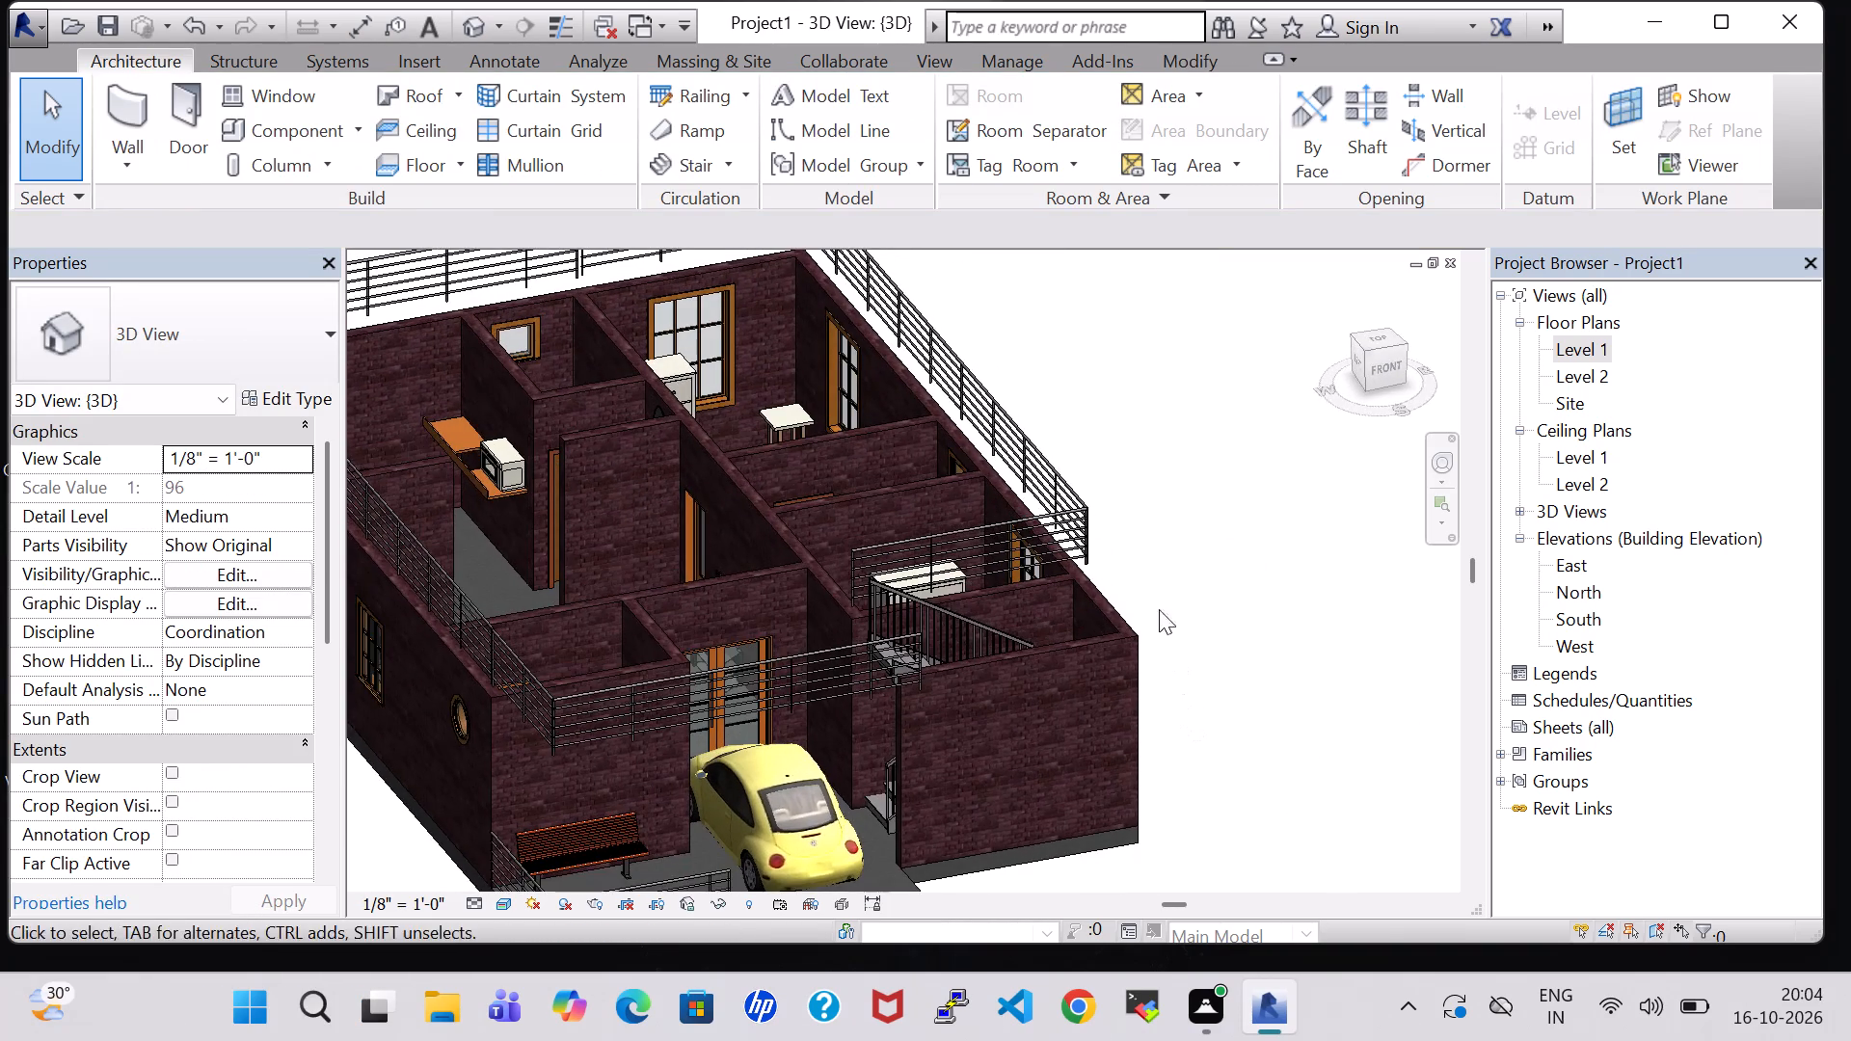
shift+middle_drag(1147, 586, 1326, 670)
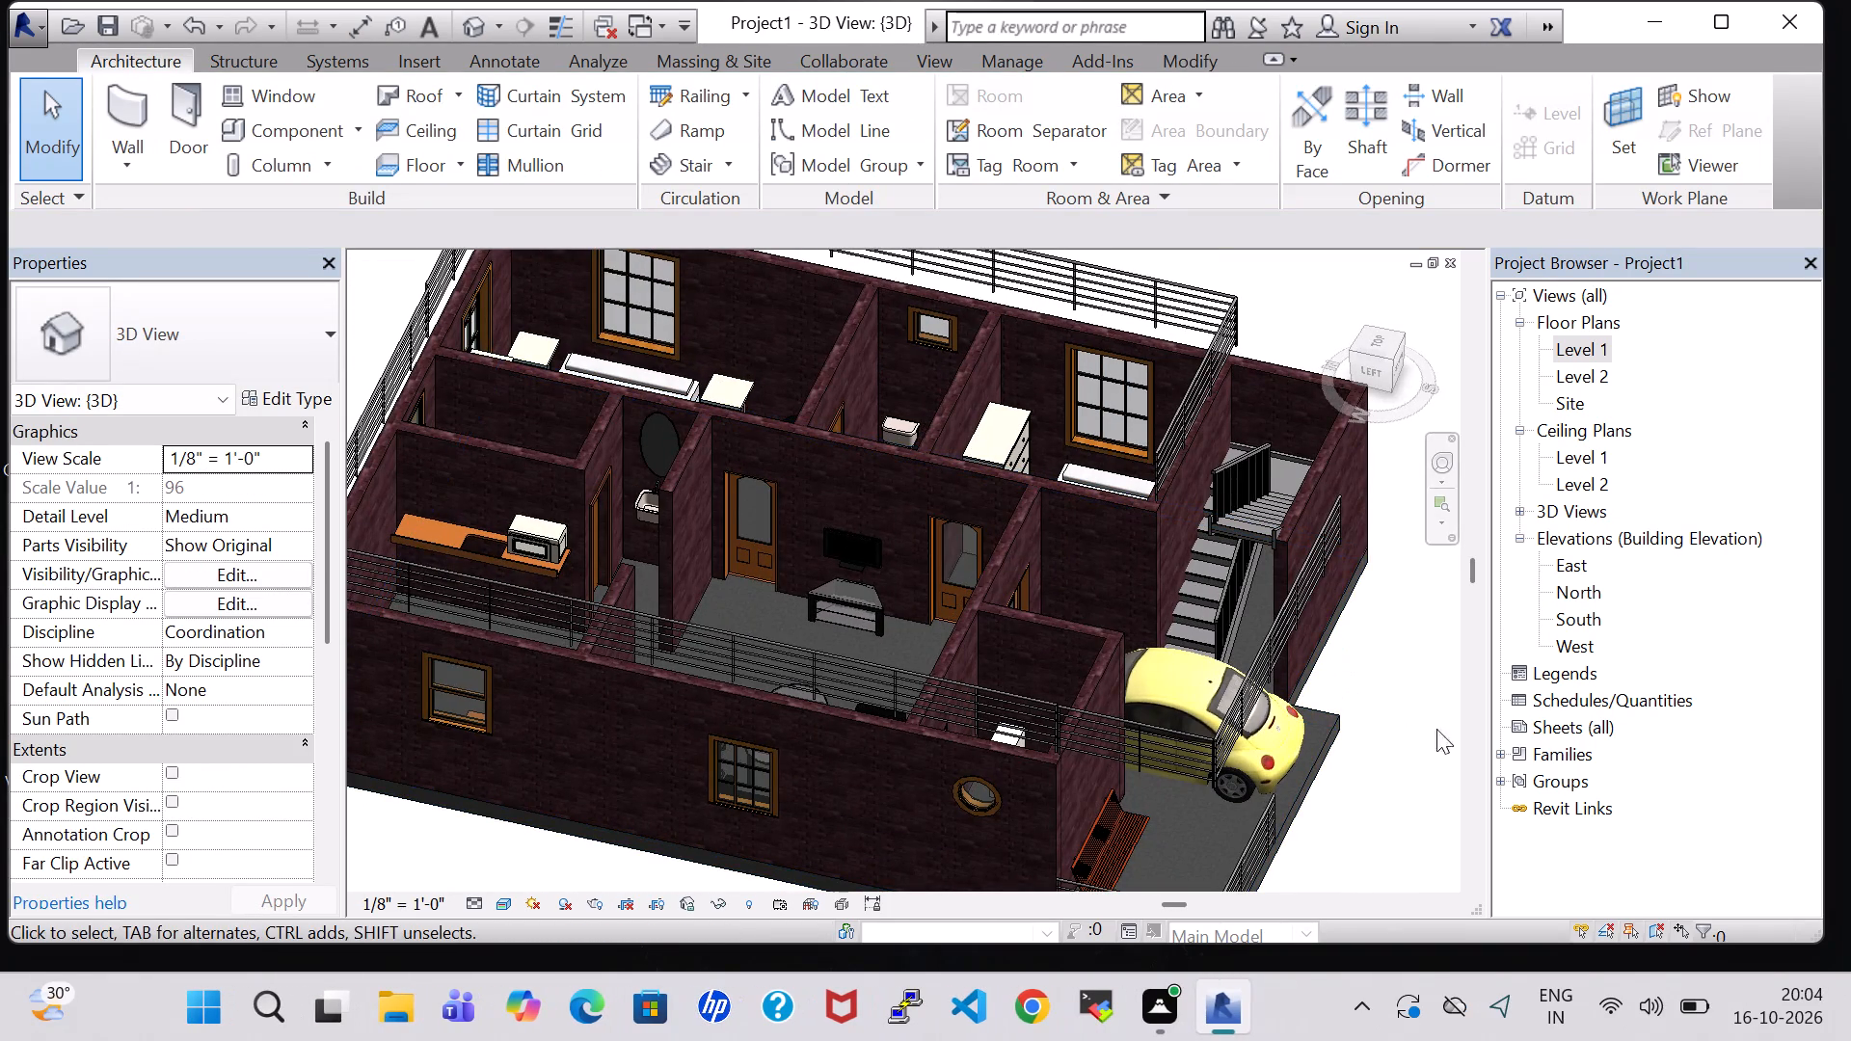
shift+middle_drag(1375, 651, 1450, 693)
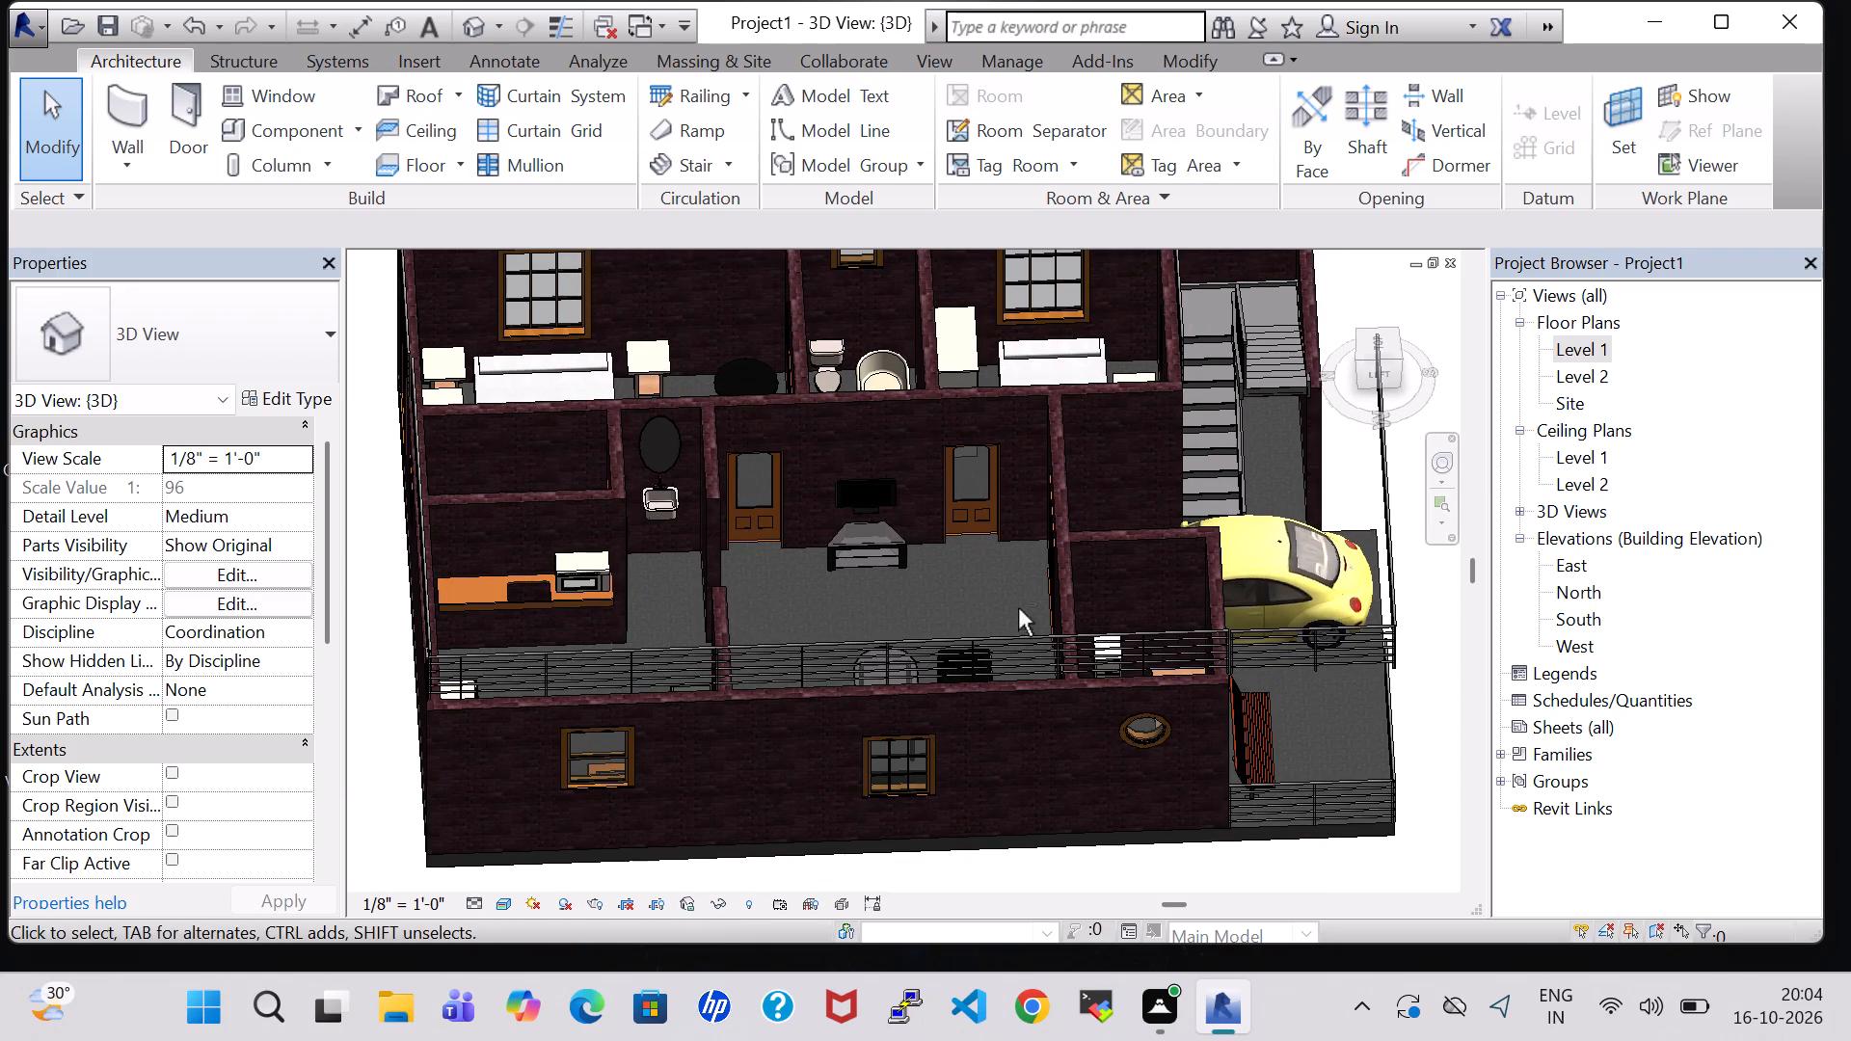
shift+middle_drag(997, 586, 1012, 768)
shift+middle_drag(966, 570, 966, 625)
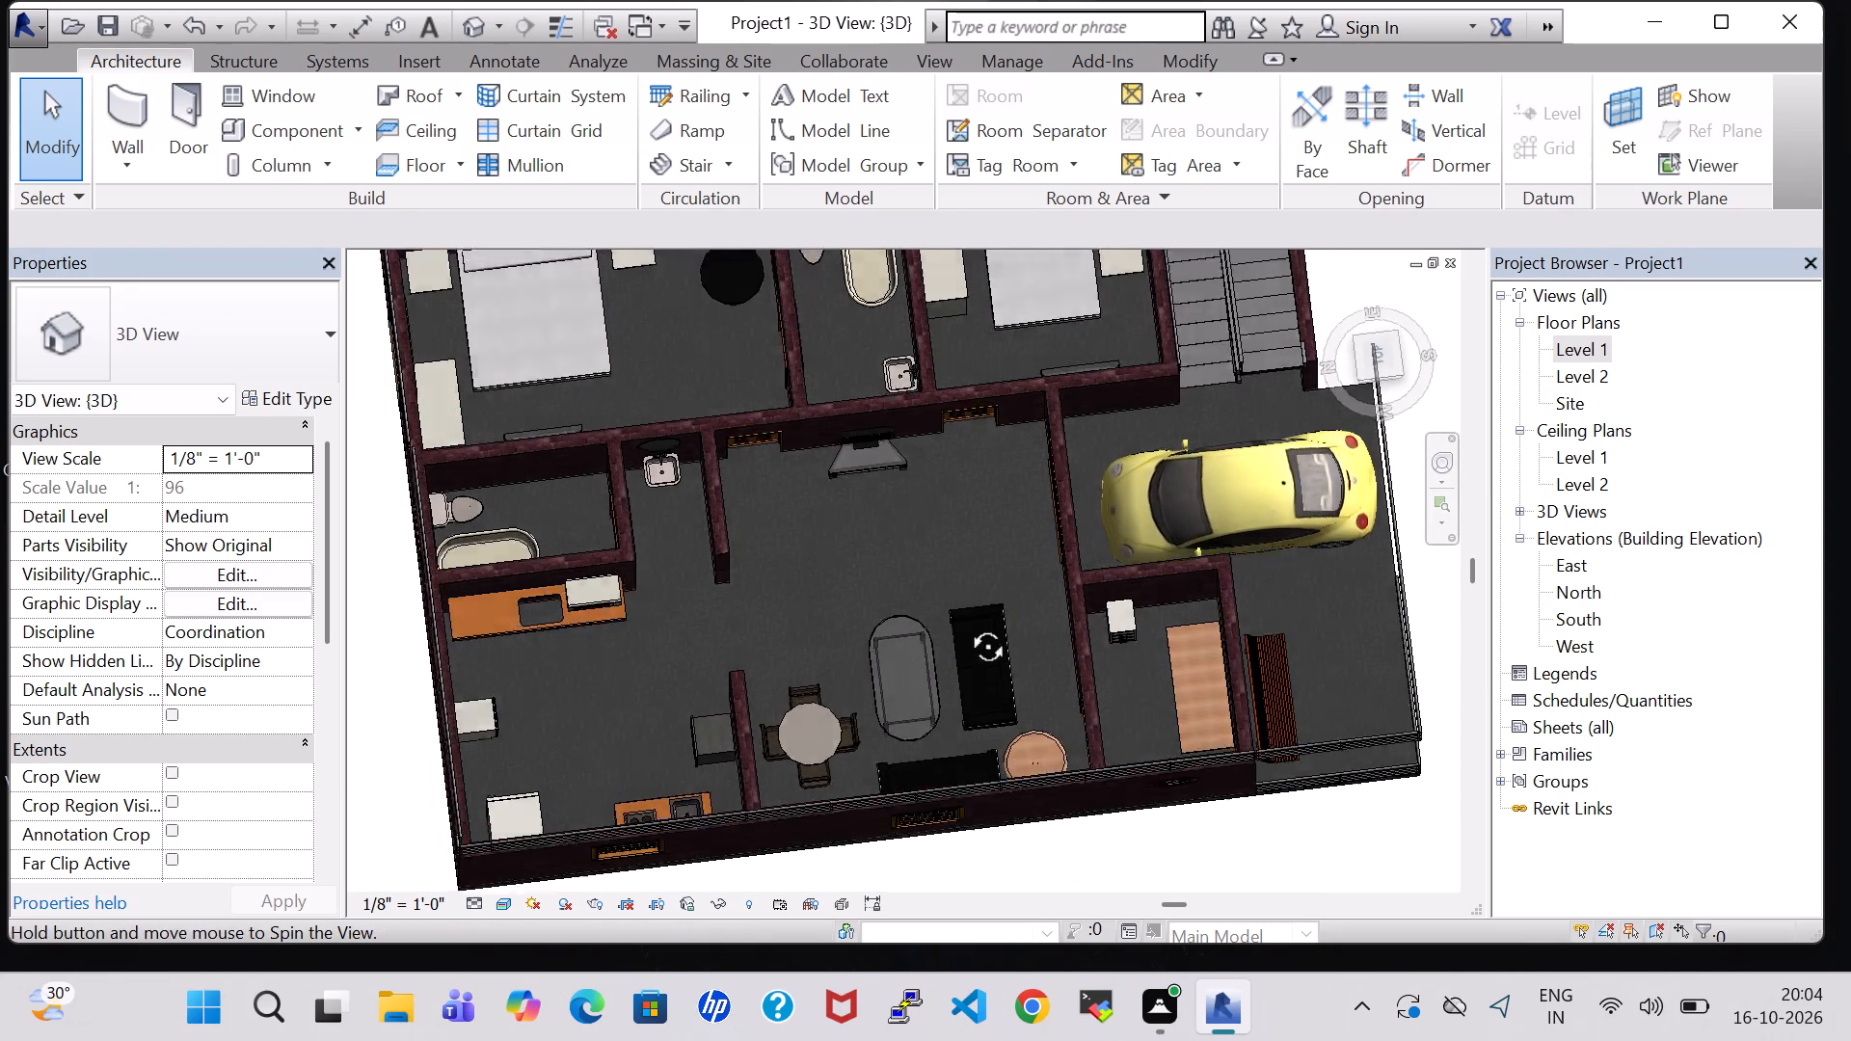
shift+middle_drag(966, 625, 935, 681)
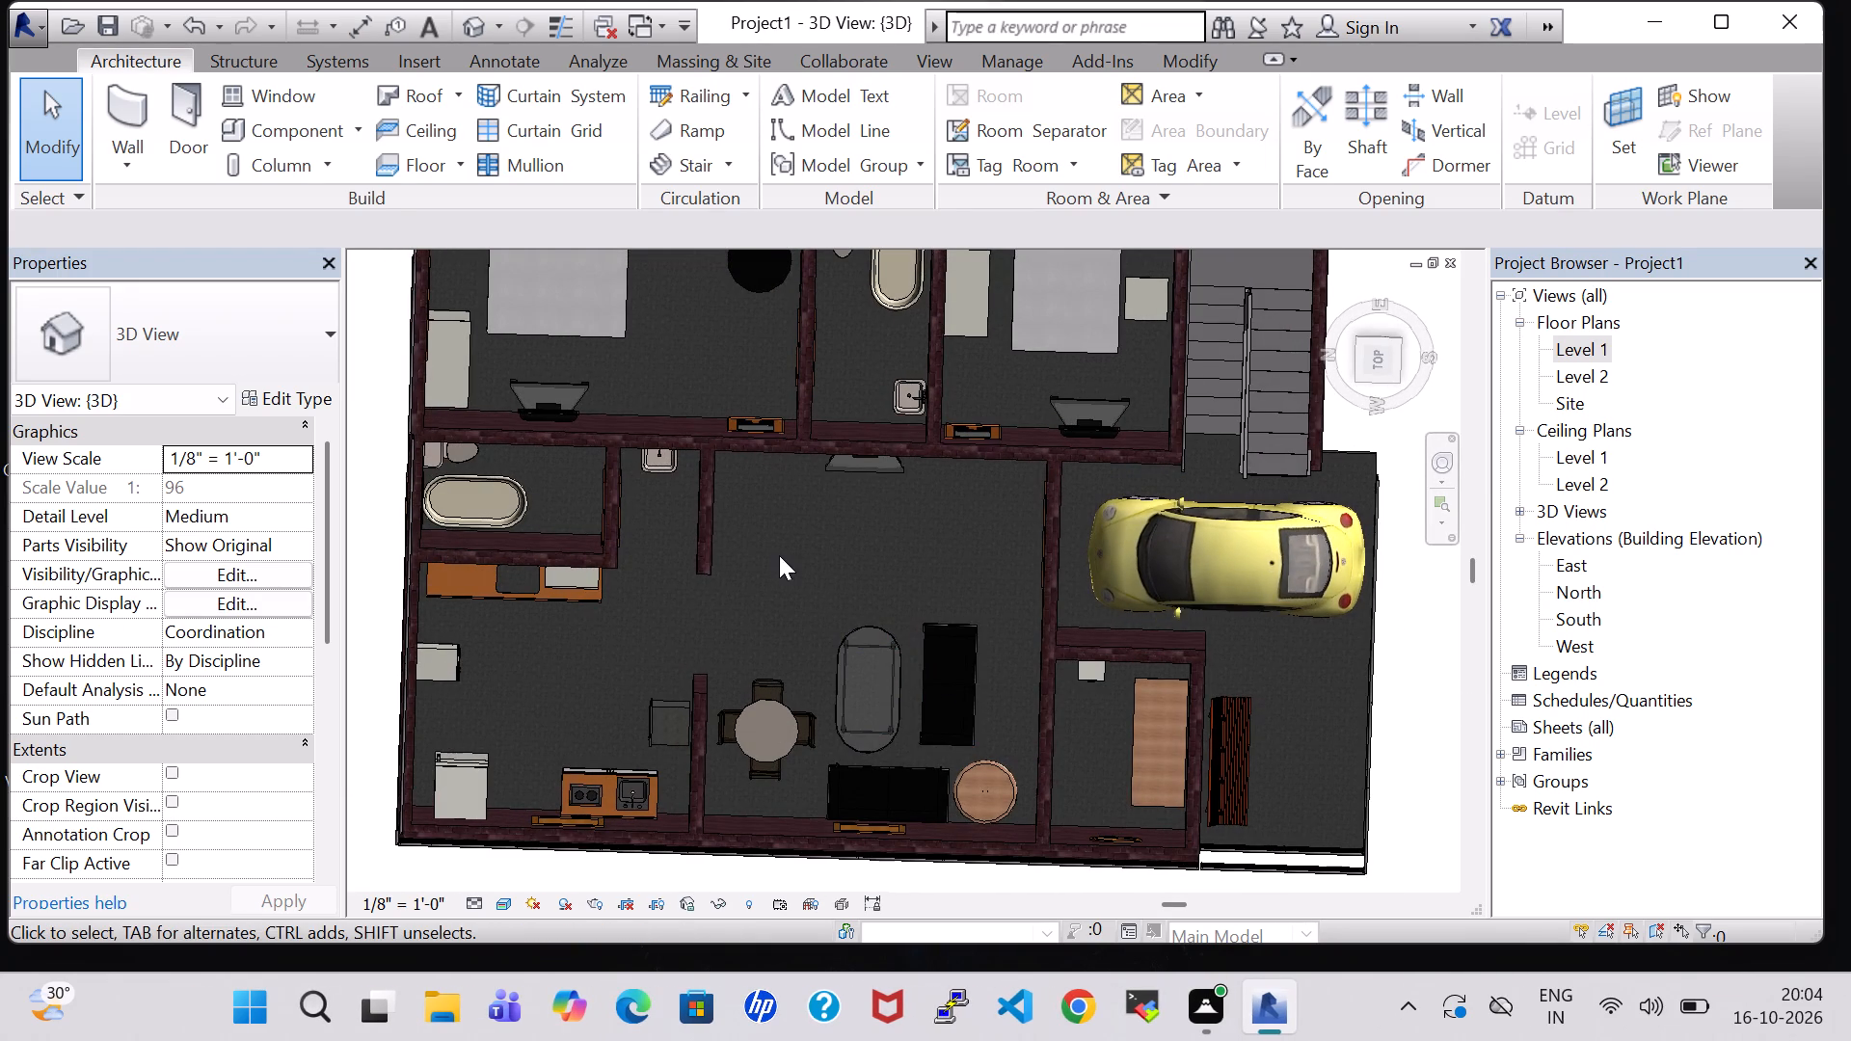
middle_drag(779, 555, 804, 676)
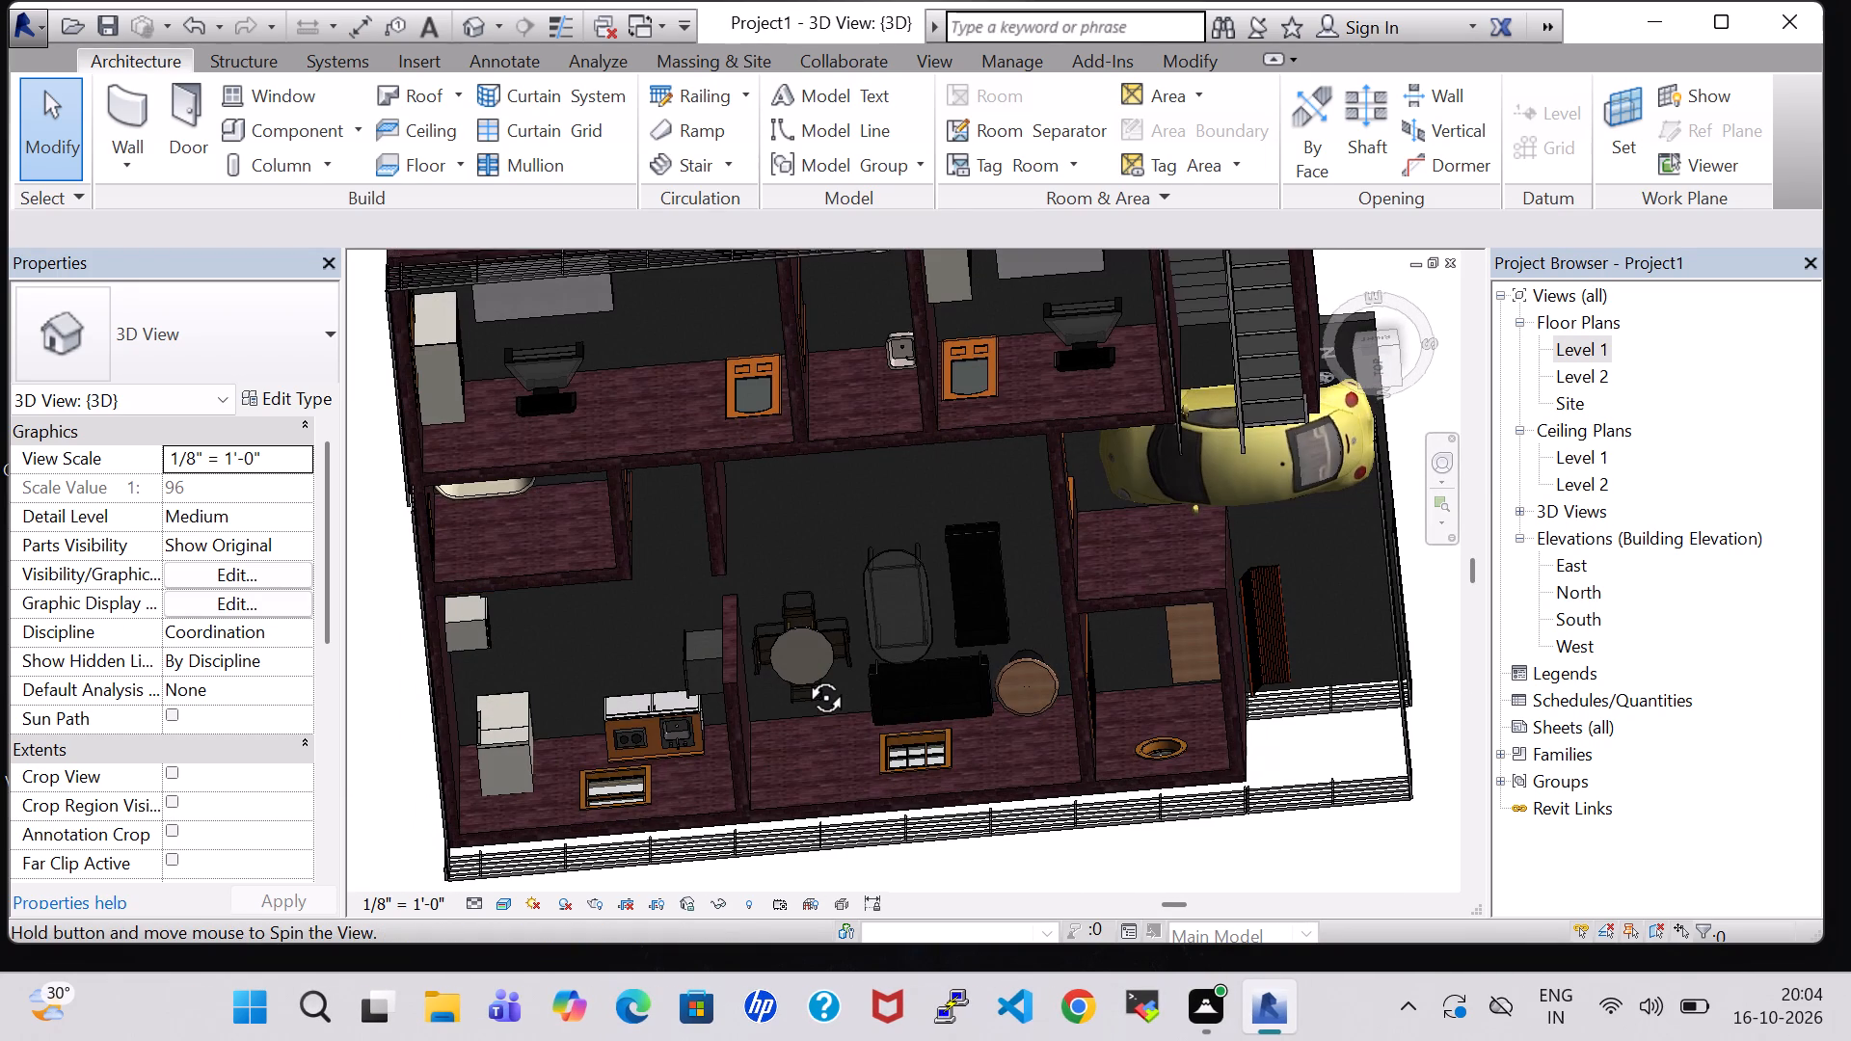
middle_drag(804, 676, 831, 440)
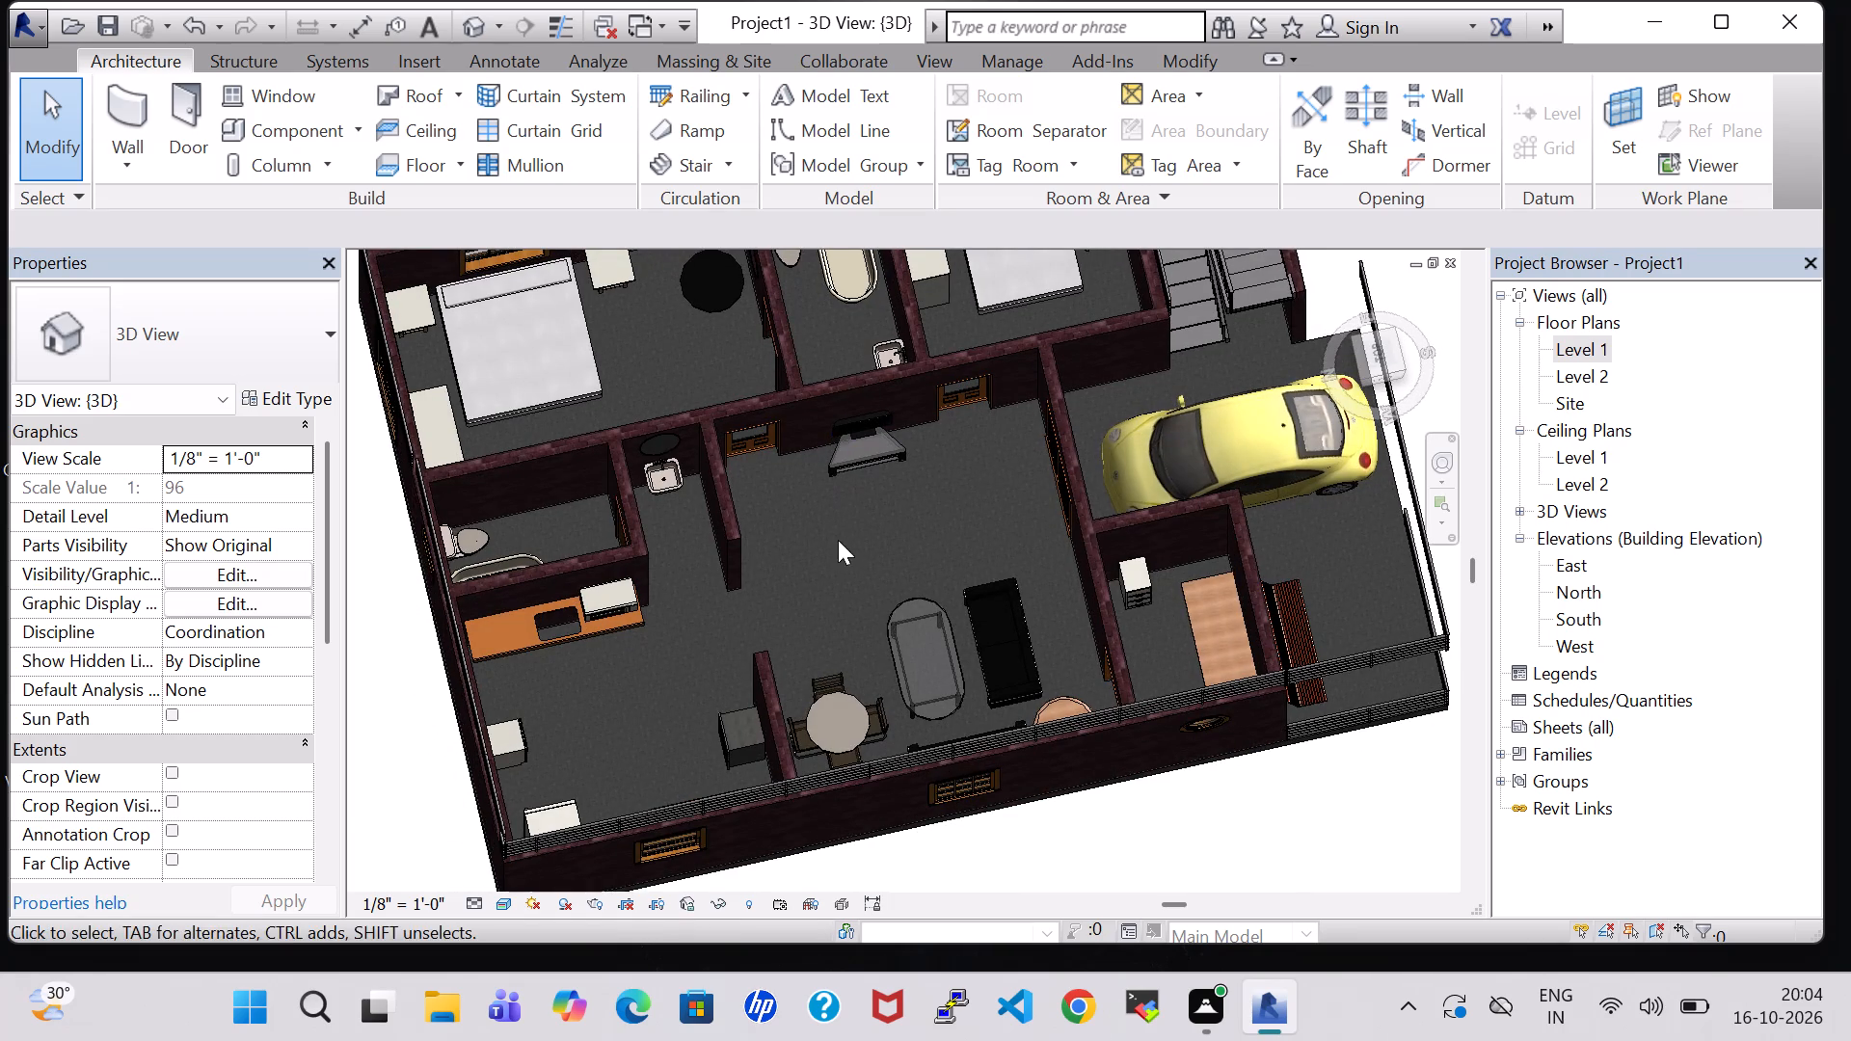
shift+middle_drag(838, 540, 789, 451)
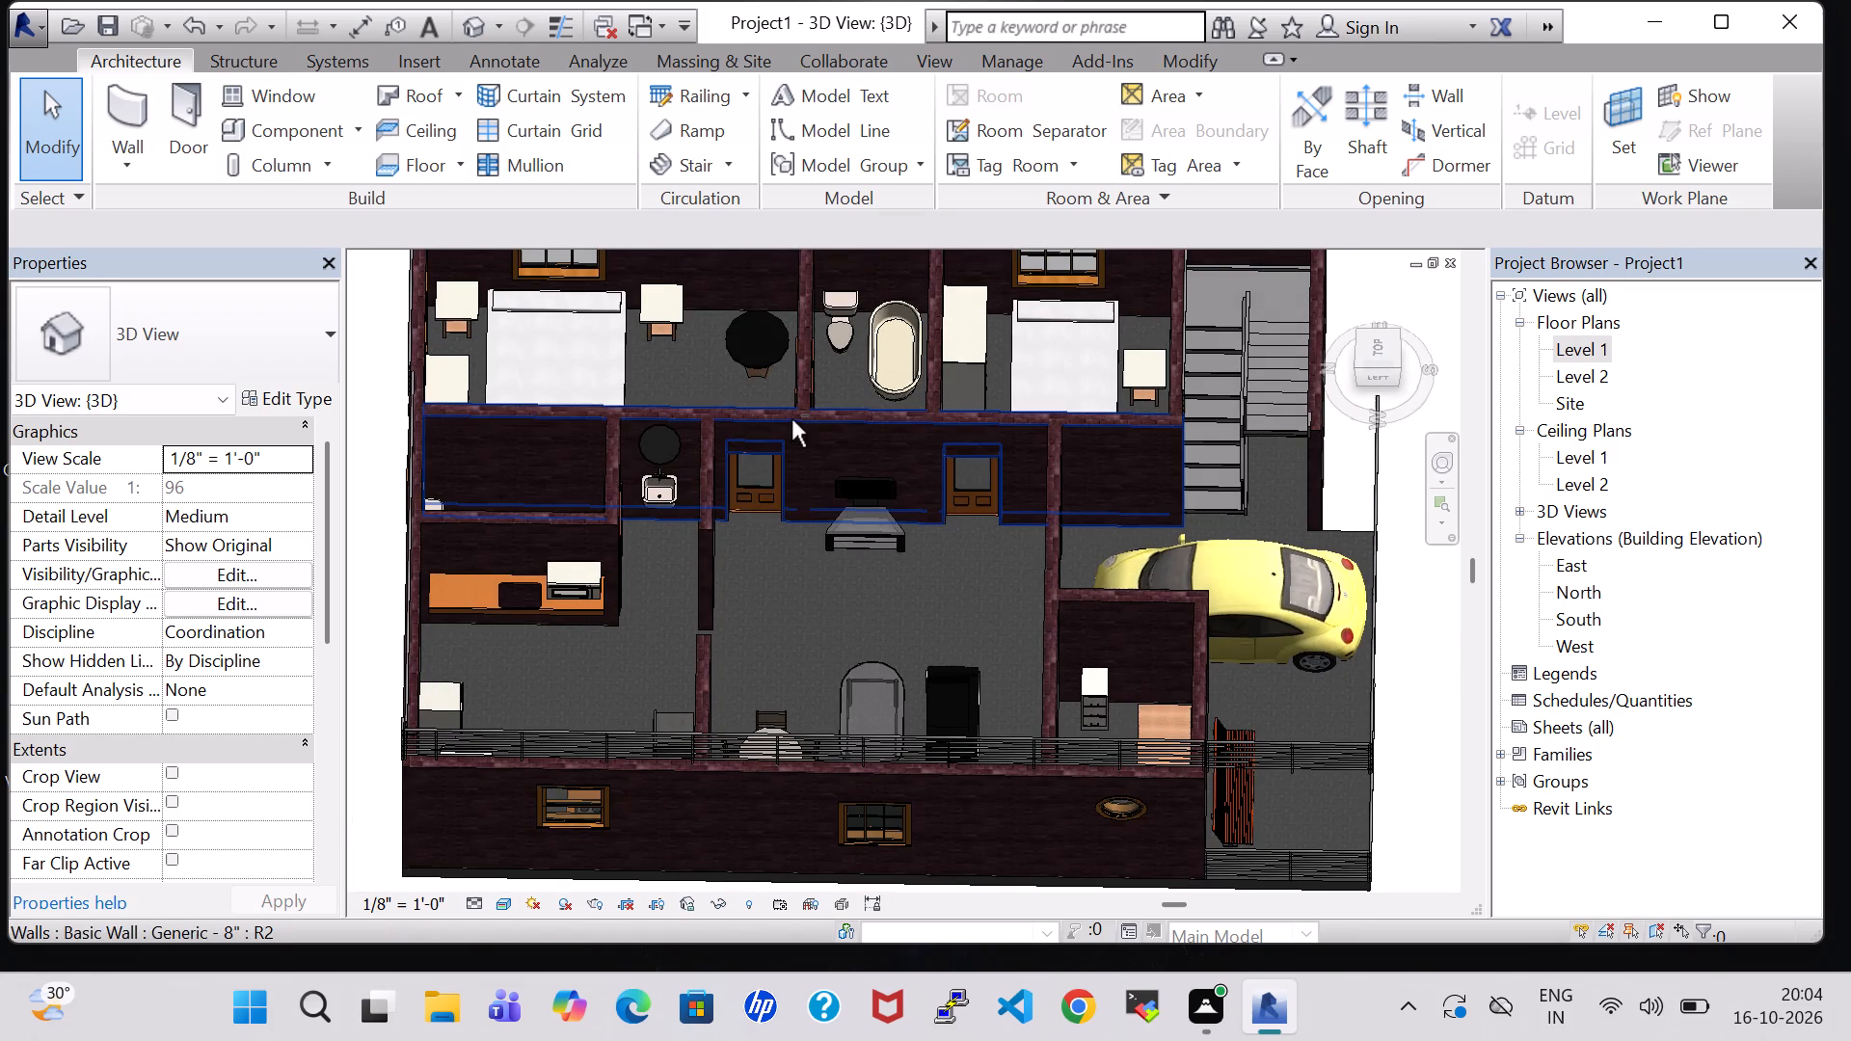
middle_drag(814, 583, 834, 442)
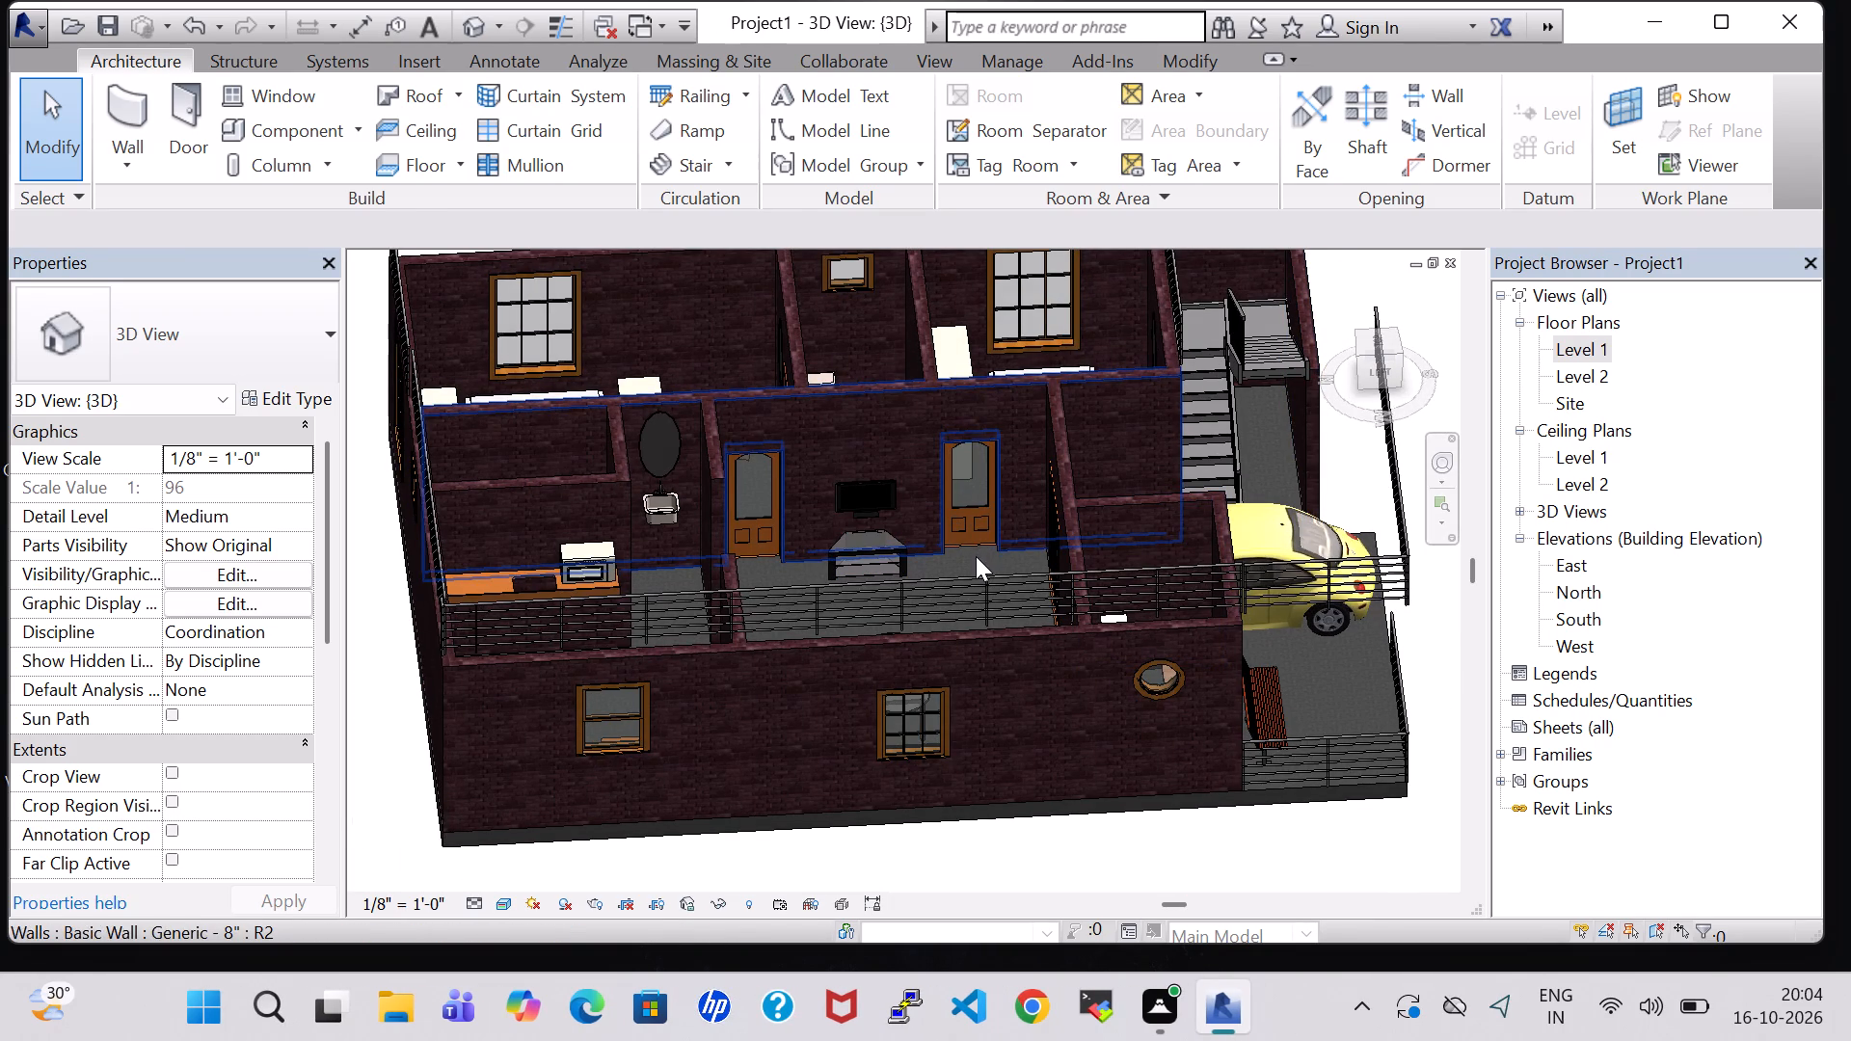
middle_drag(976, 556, 893, 576)
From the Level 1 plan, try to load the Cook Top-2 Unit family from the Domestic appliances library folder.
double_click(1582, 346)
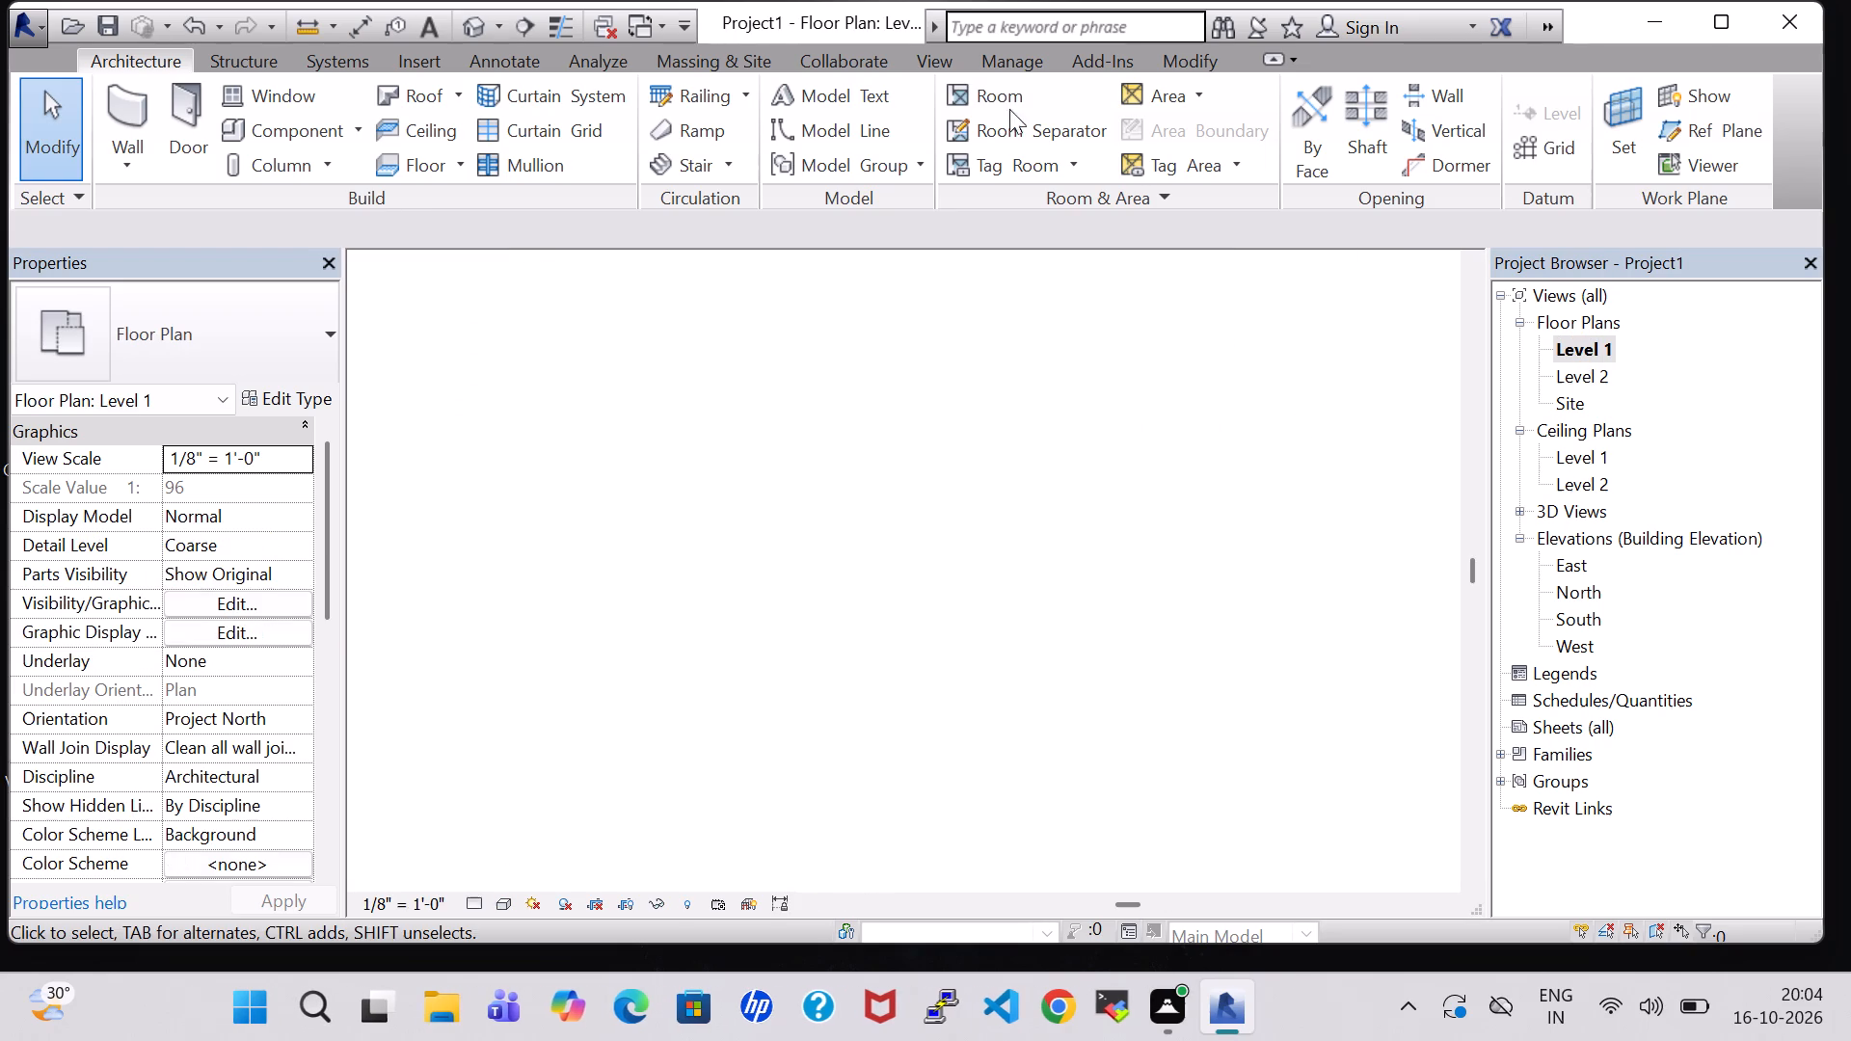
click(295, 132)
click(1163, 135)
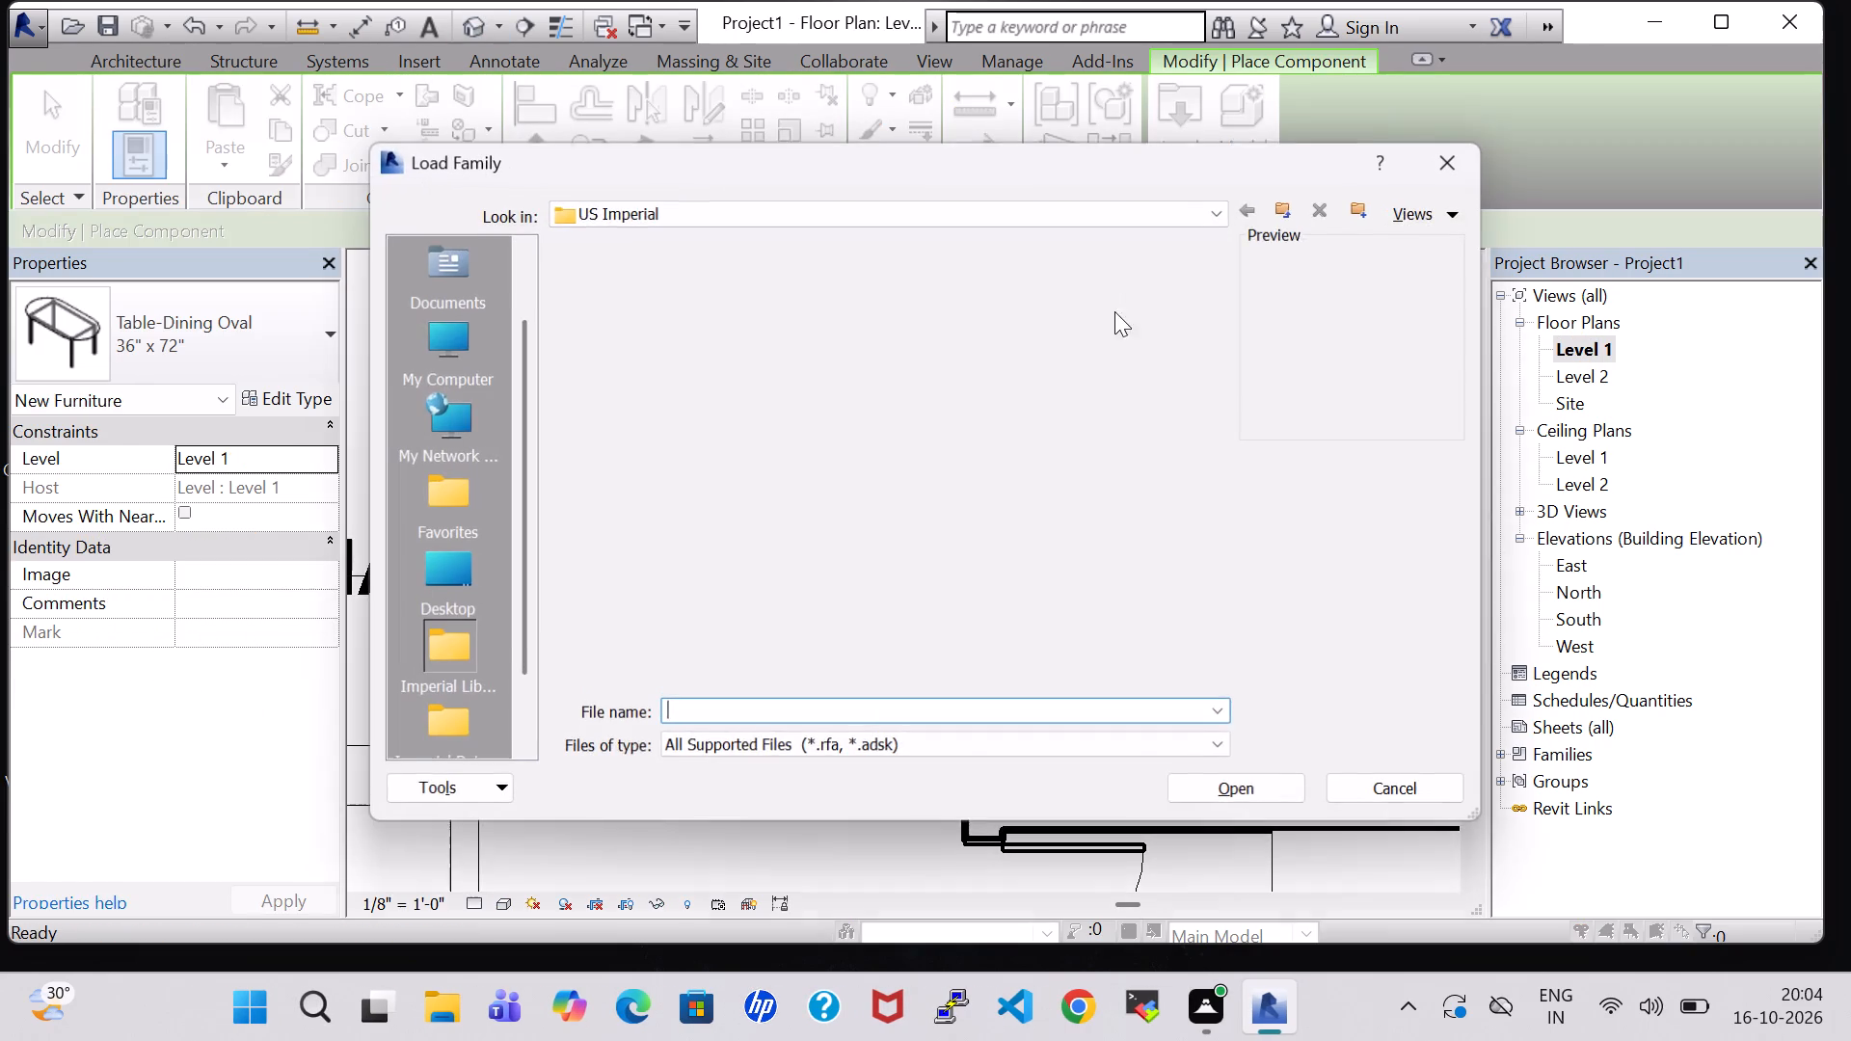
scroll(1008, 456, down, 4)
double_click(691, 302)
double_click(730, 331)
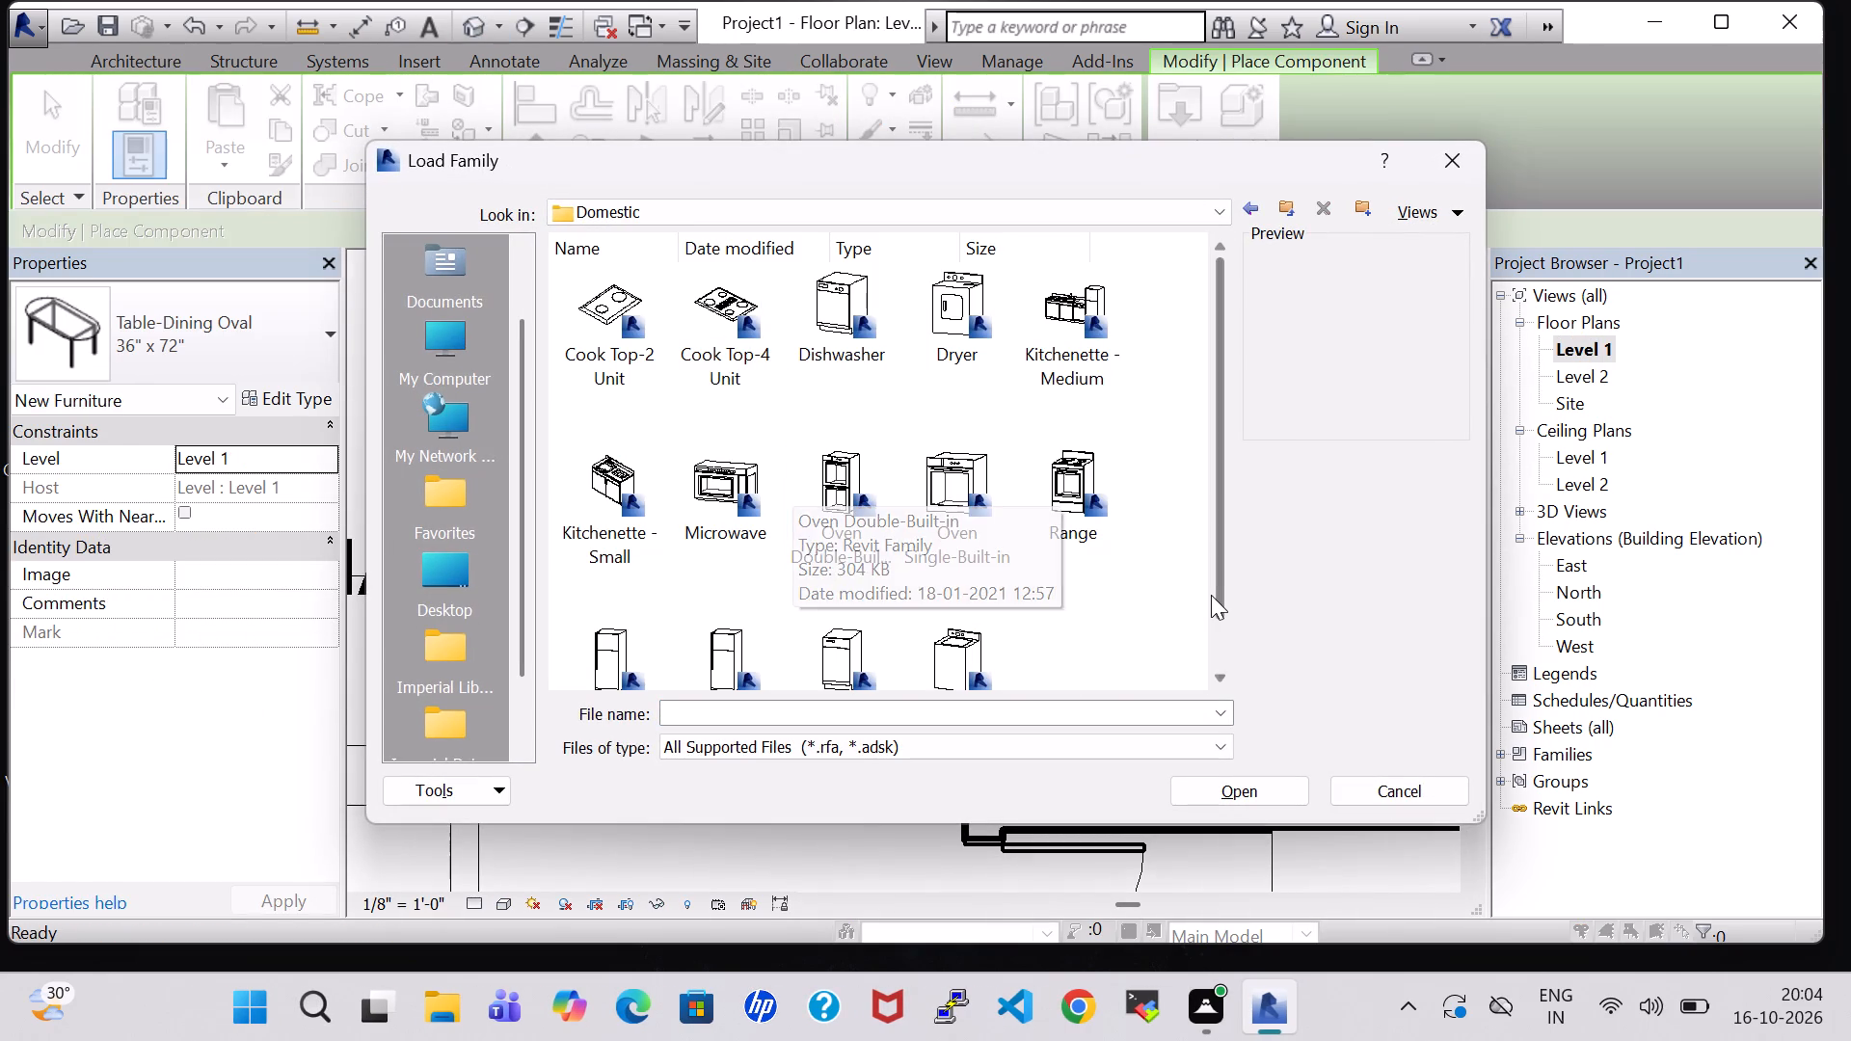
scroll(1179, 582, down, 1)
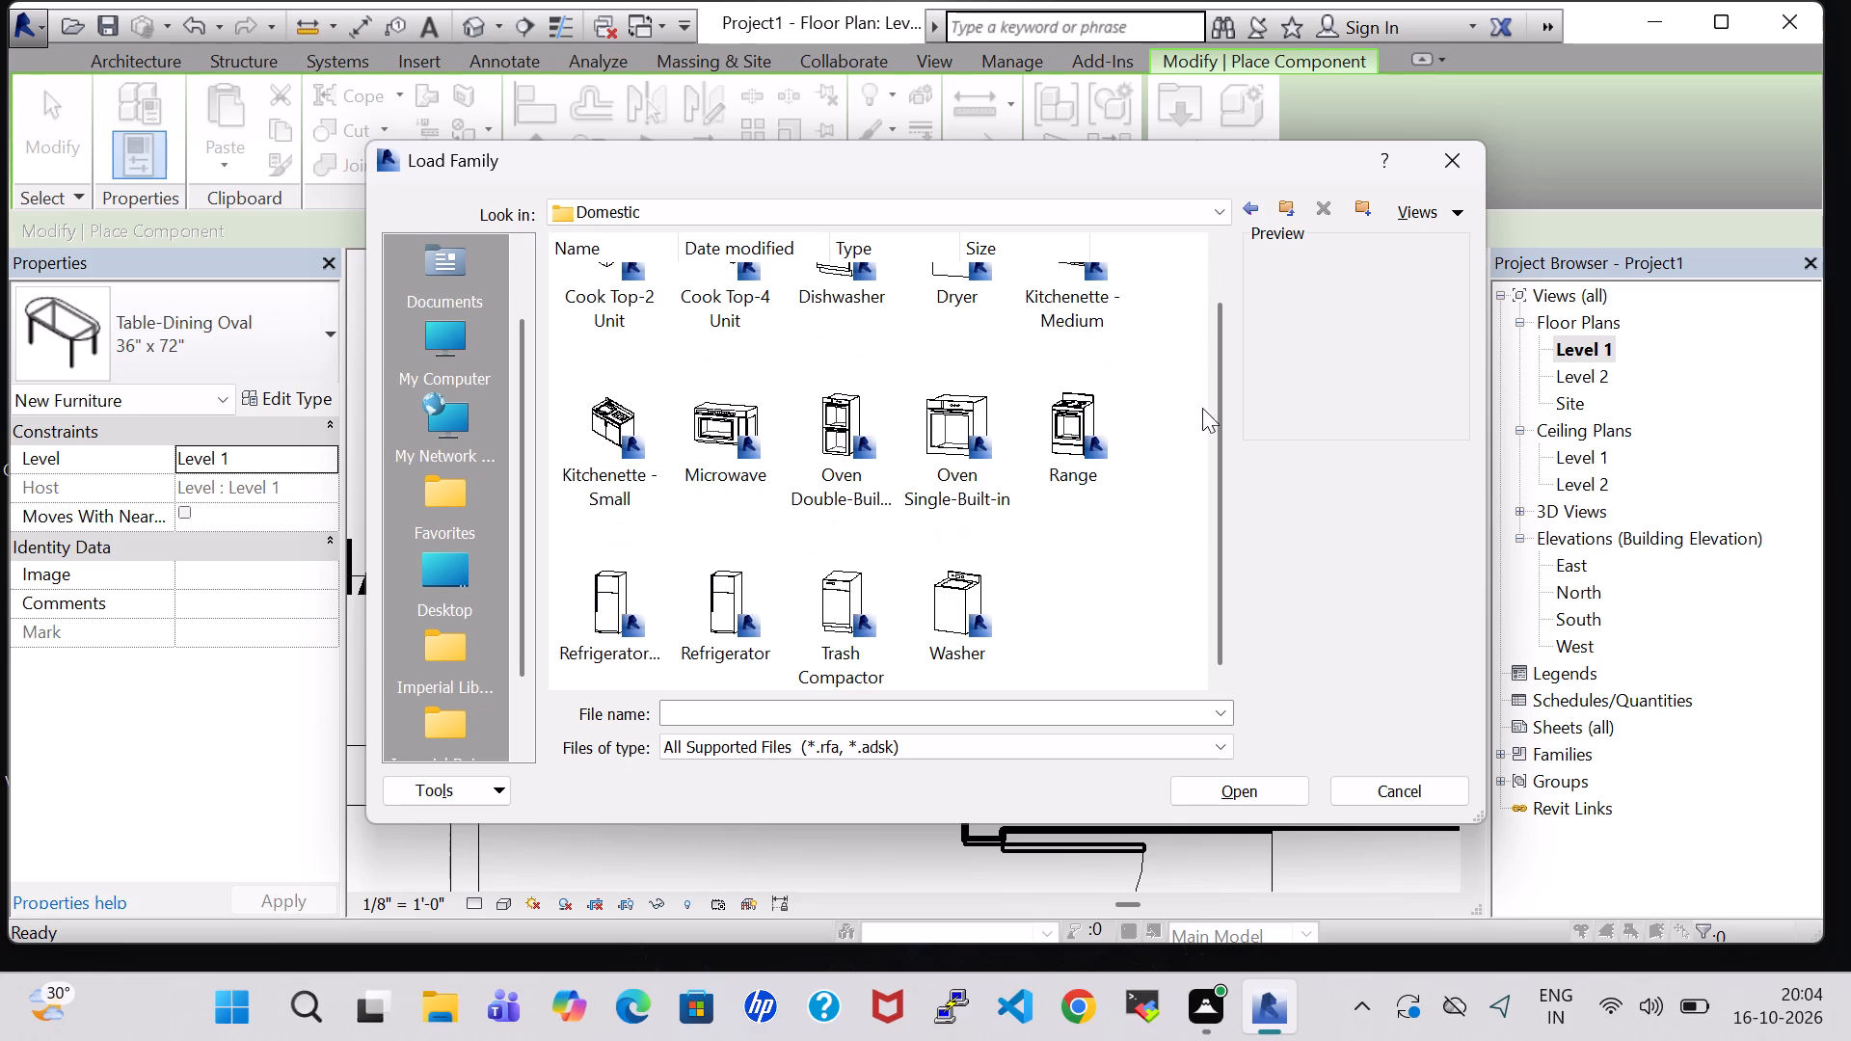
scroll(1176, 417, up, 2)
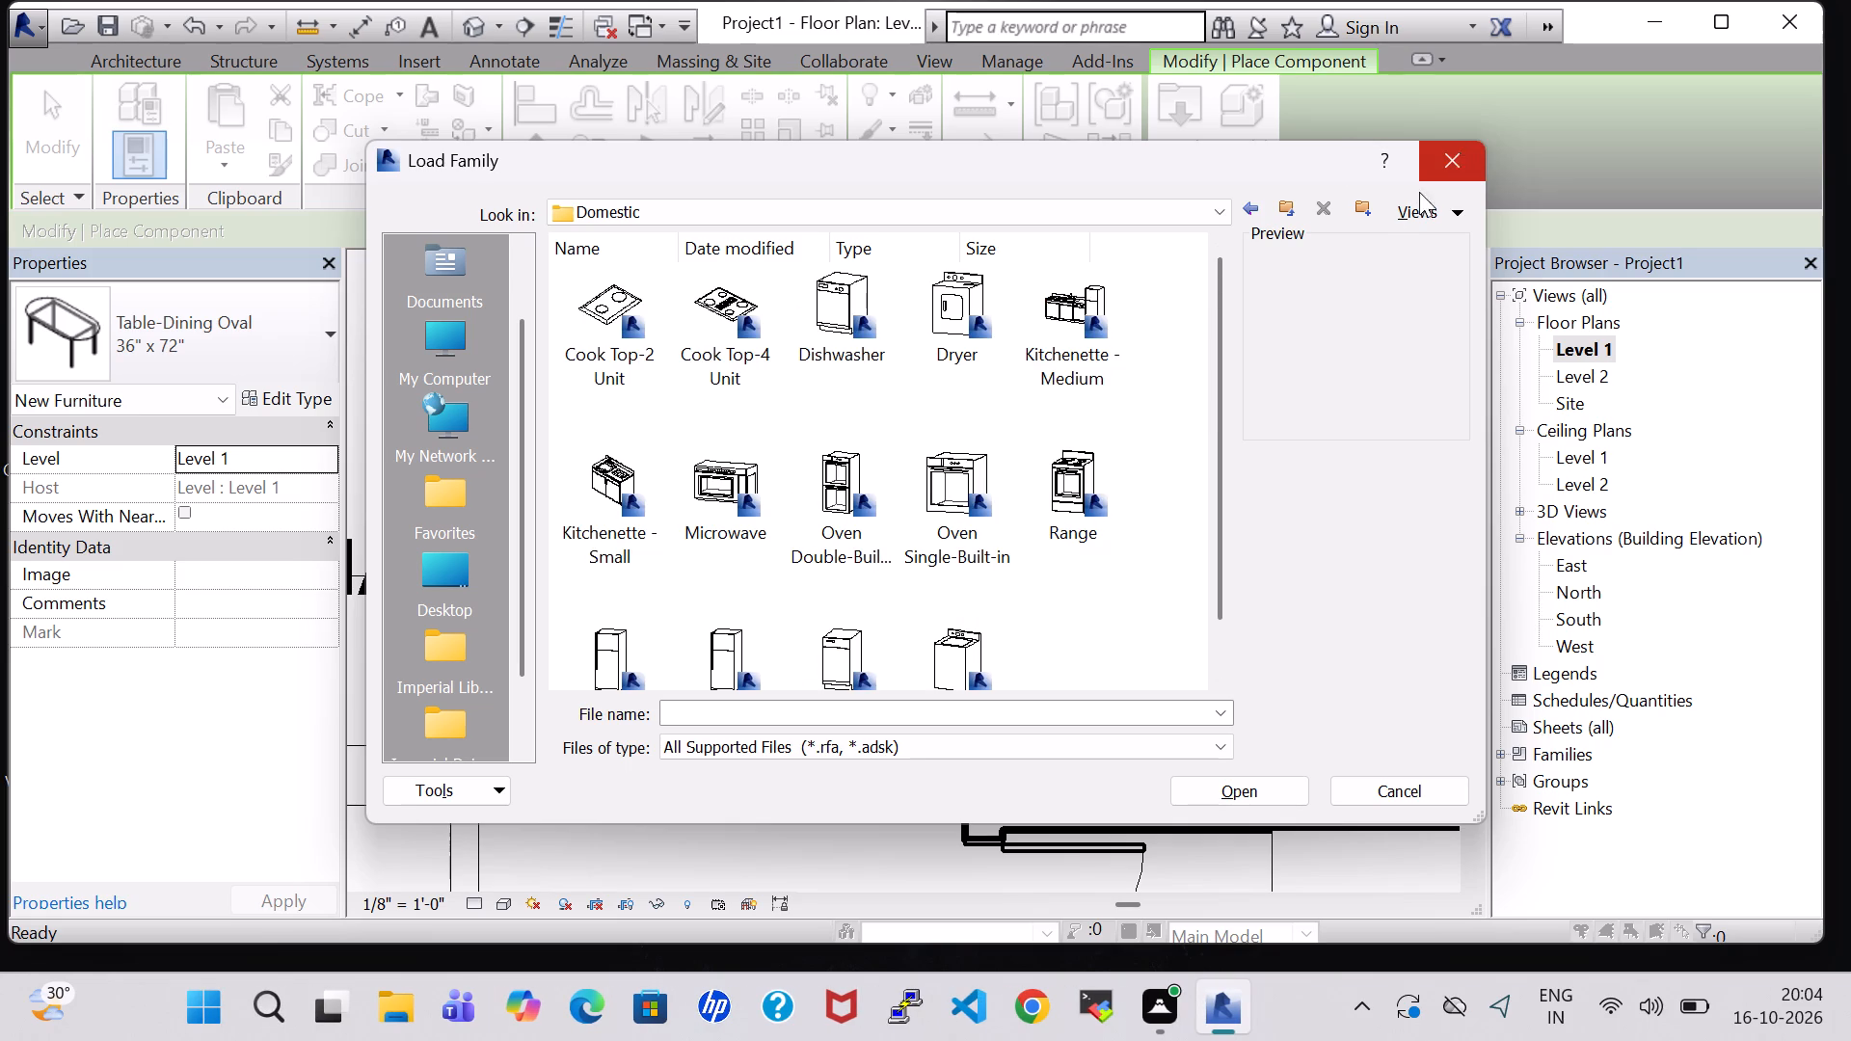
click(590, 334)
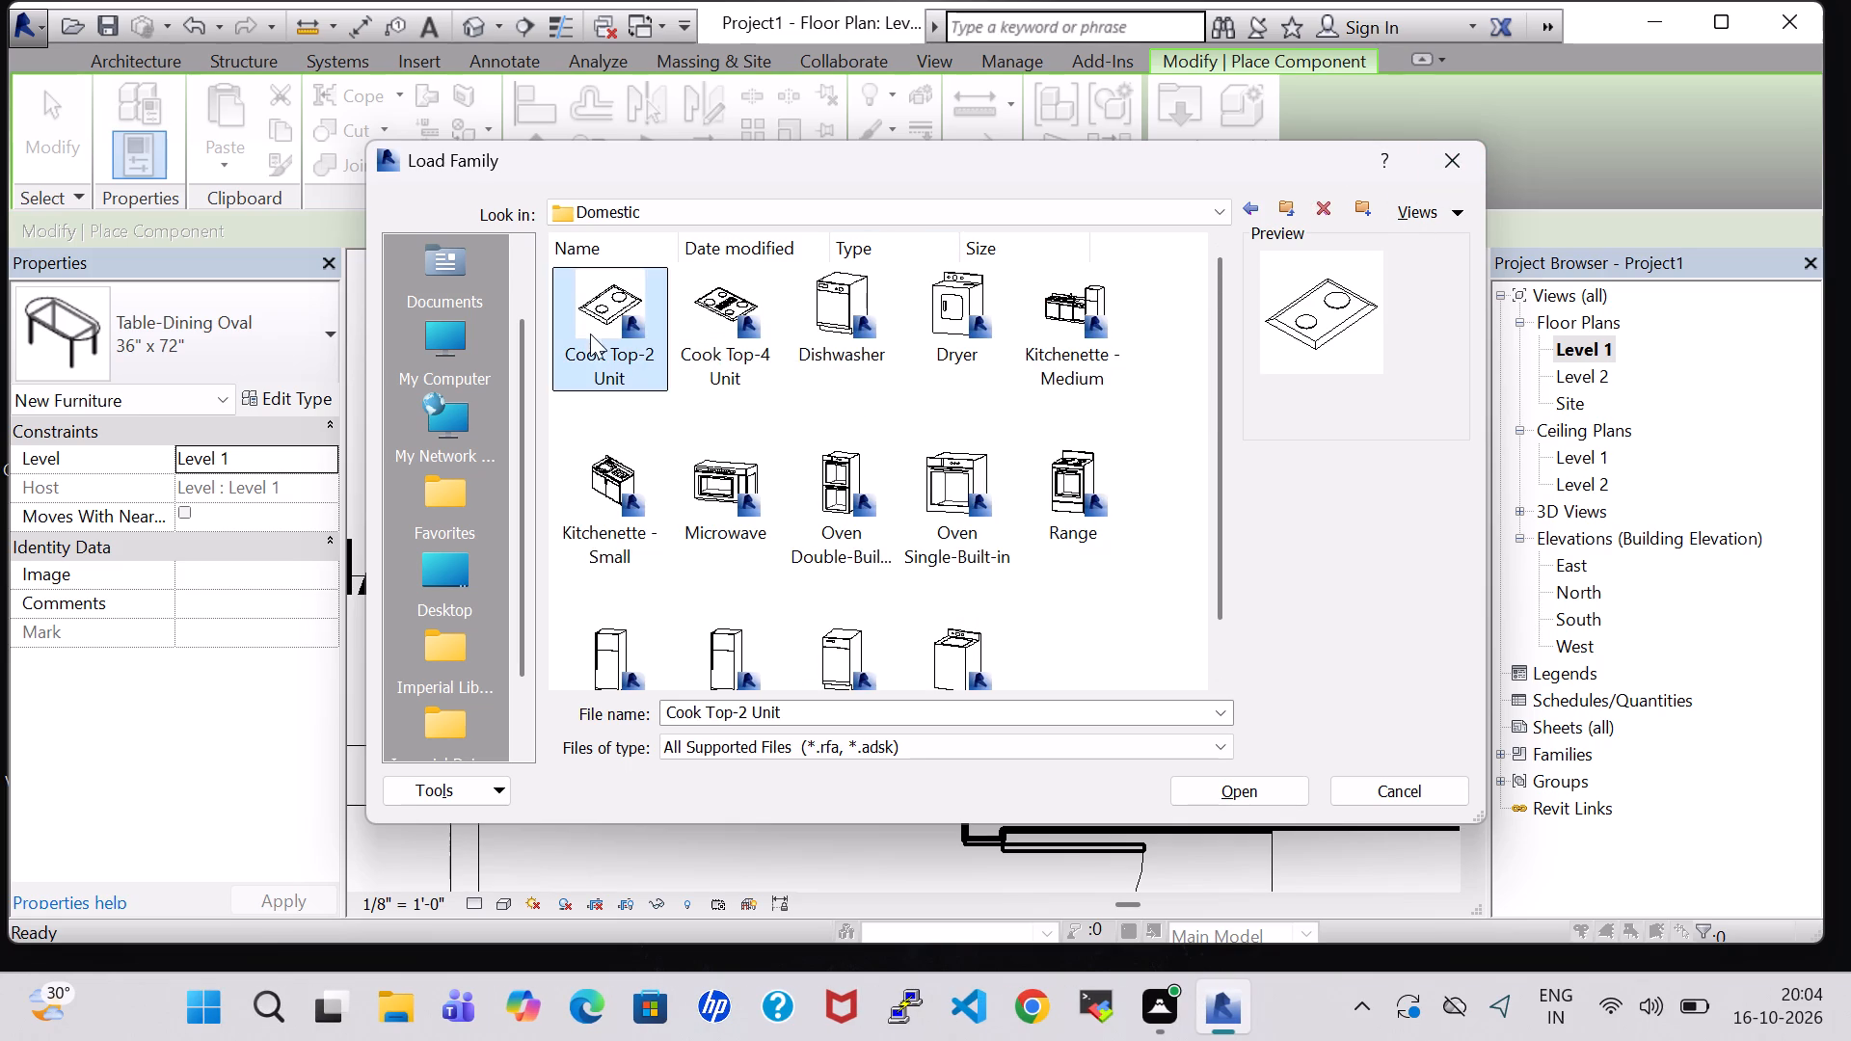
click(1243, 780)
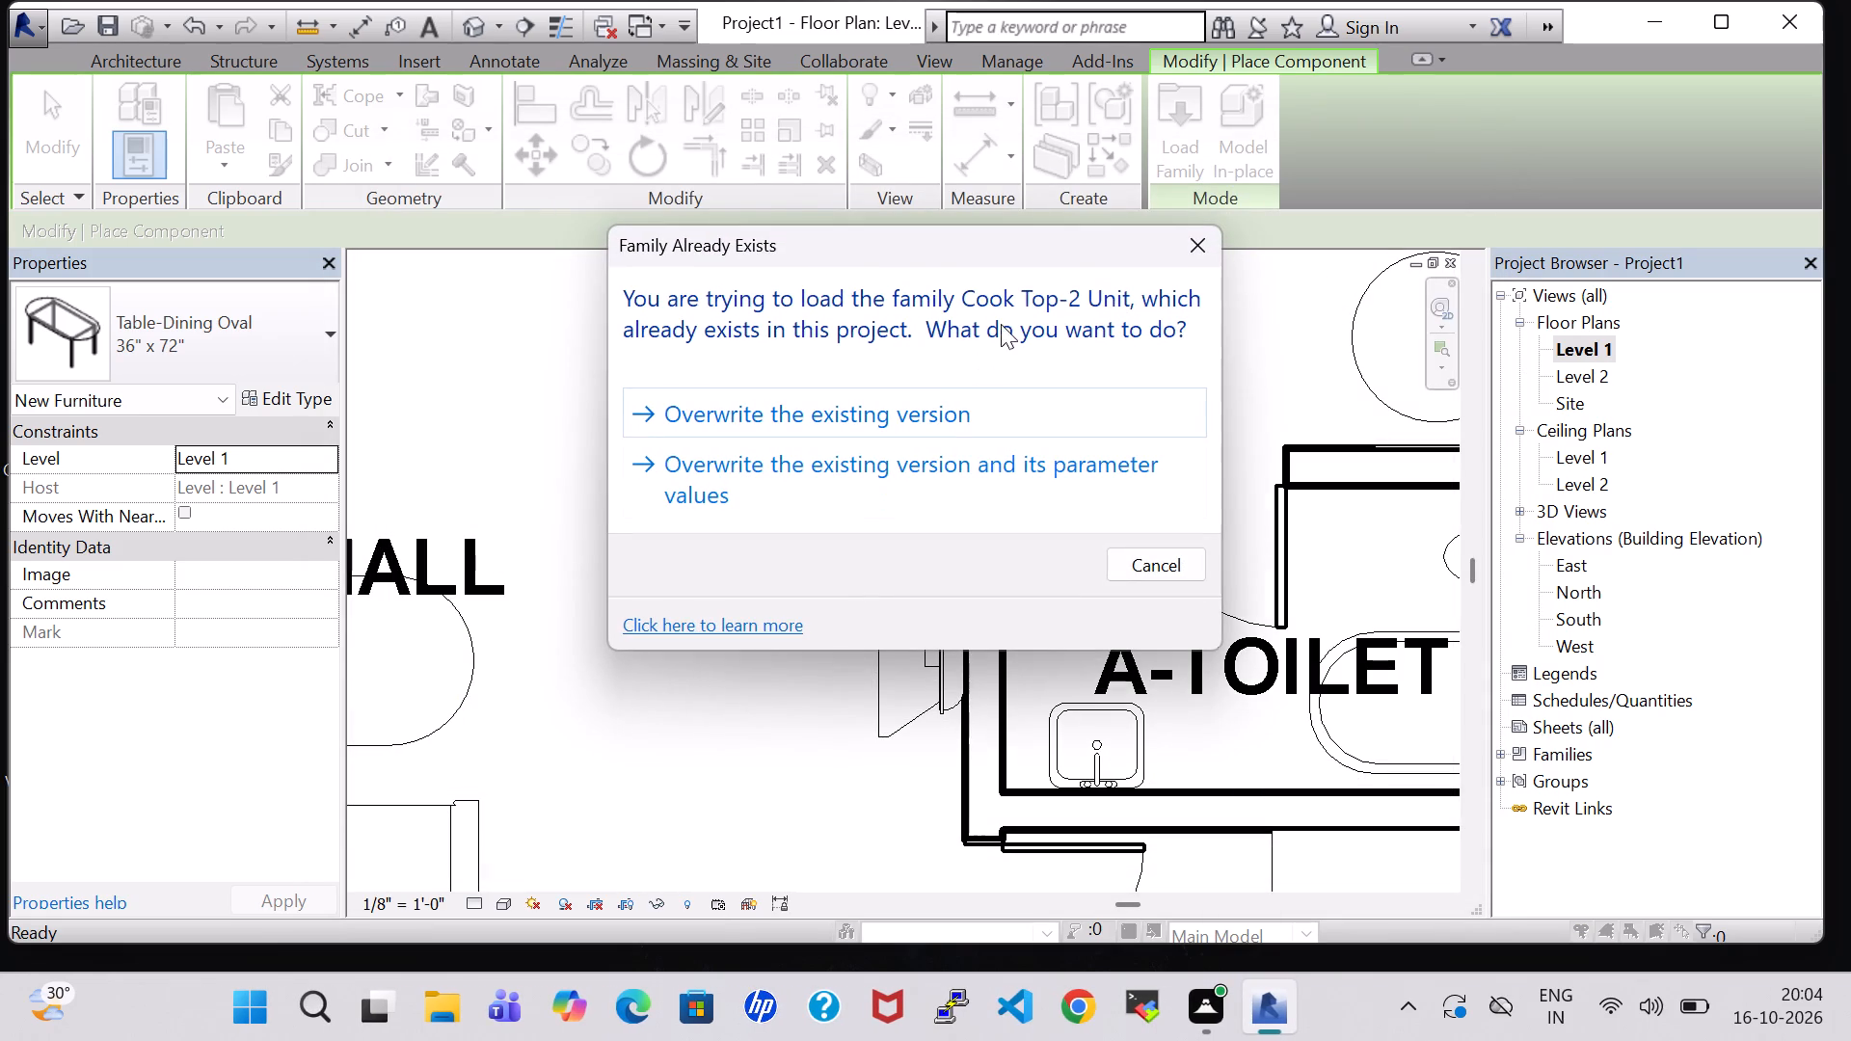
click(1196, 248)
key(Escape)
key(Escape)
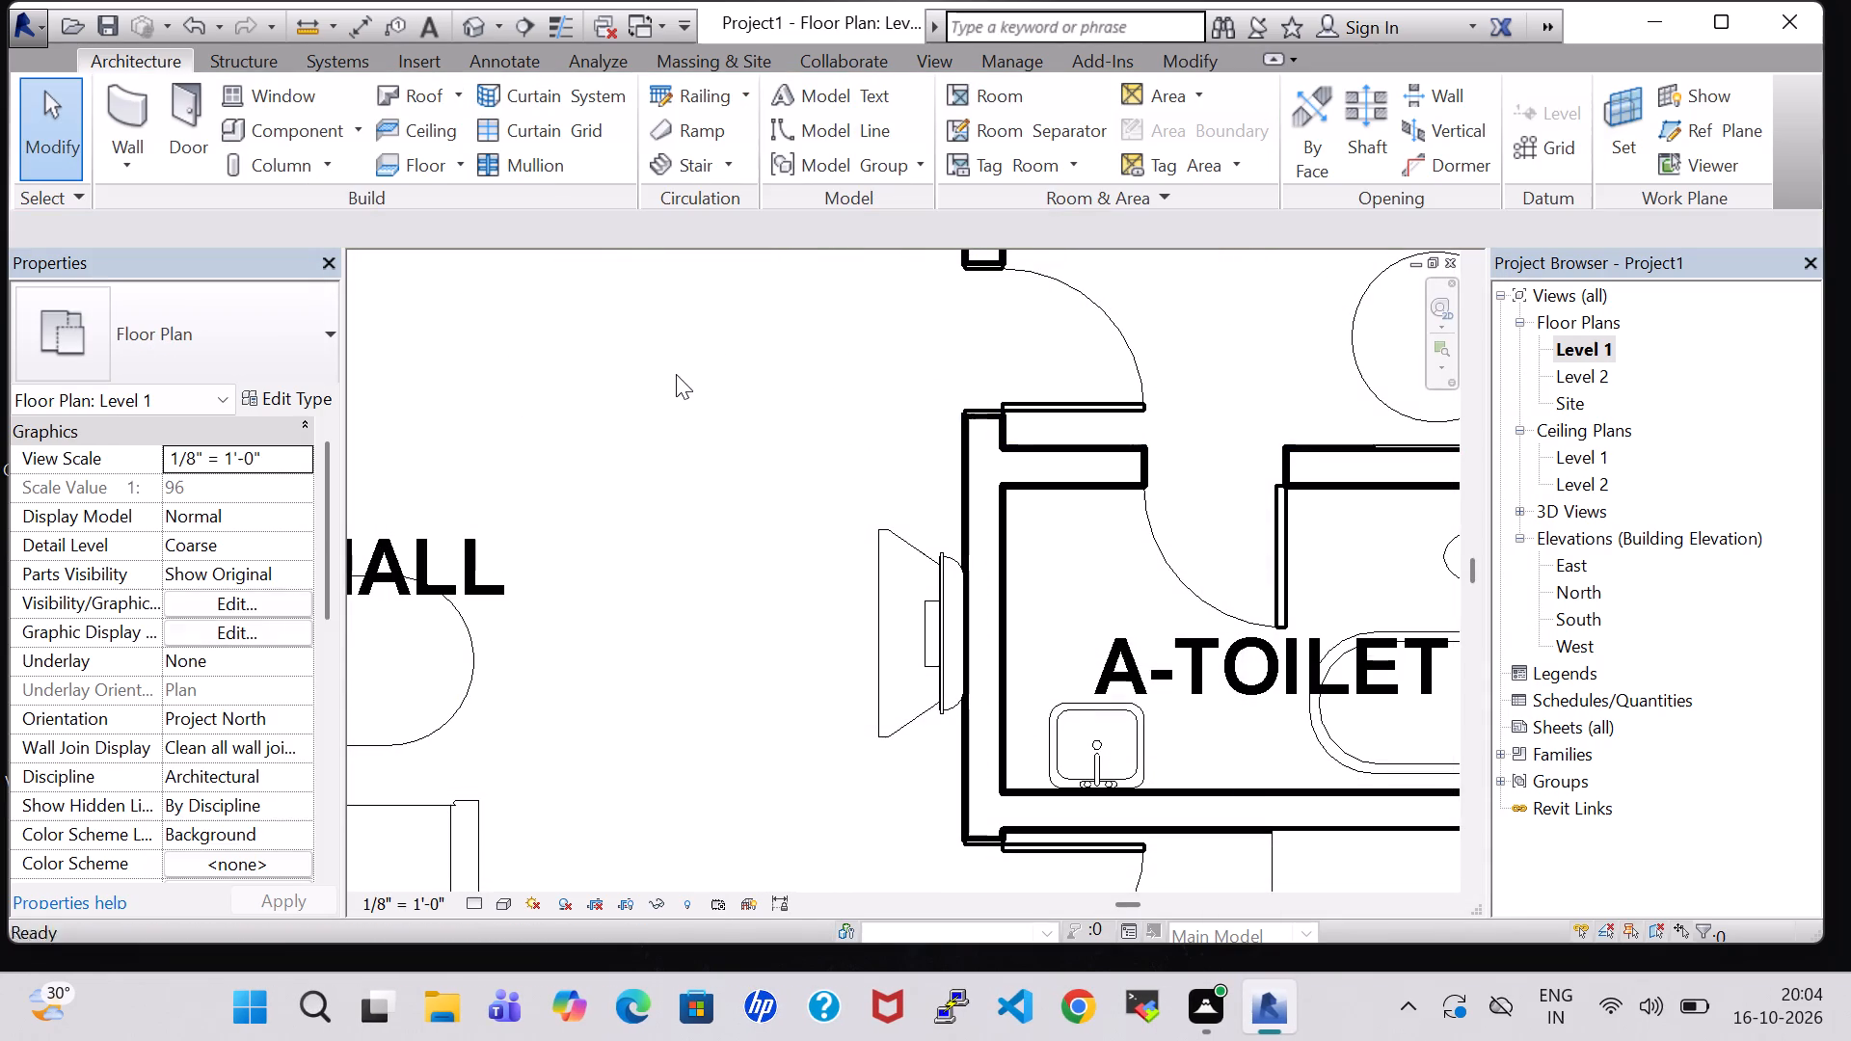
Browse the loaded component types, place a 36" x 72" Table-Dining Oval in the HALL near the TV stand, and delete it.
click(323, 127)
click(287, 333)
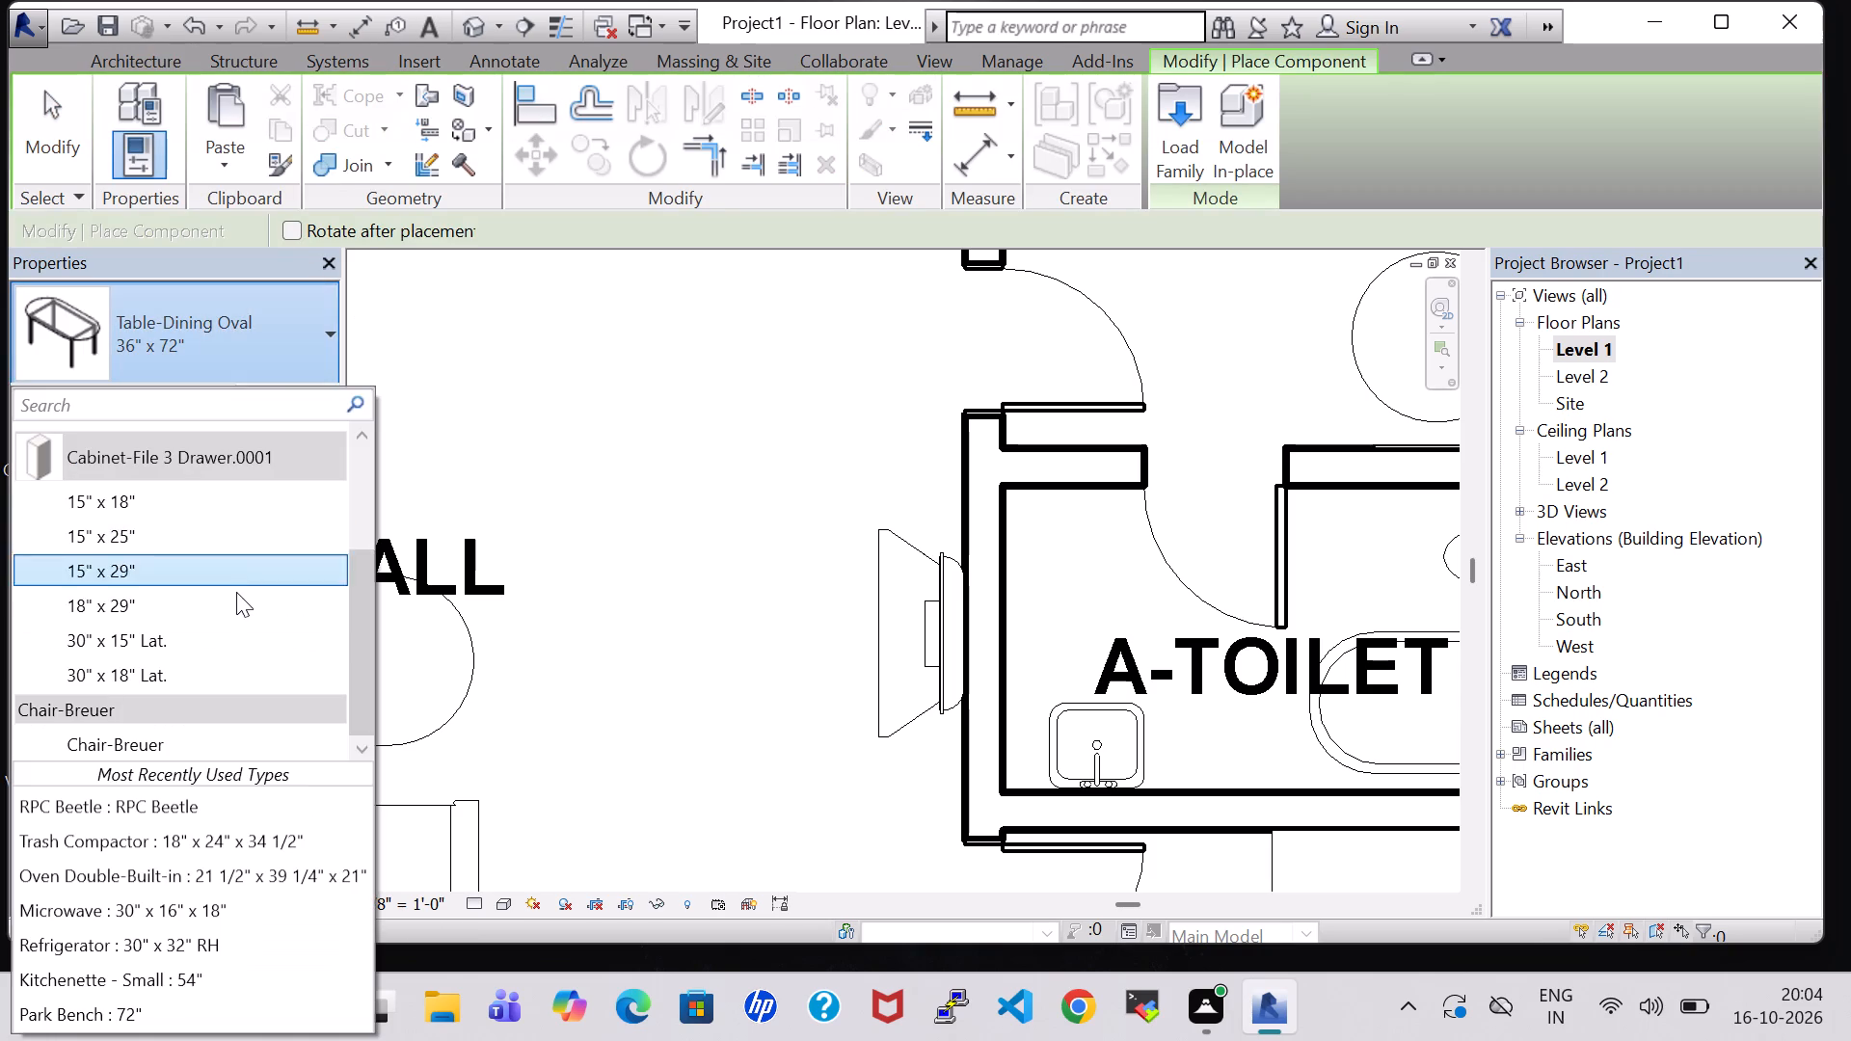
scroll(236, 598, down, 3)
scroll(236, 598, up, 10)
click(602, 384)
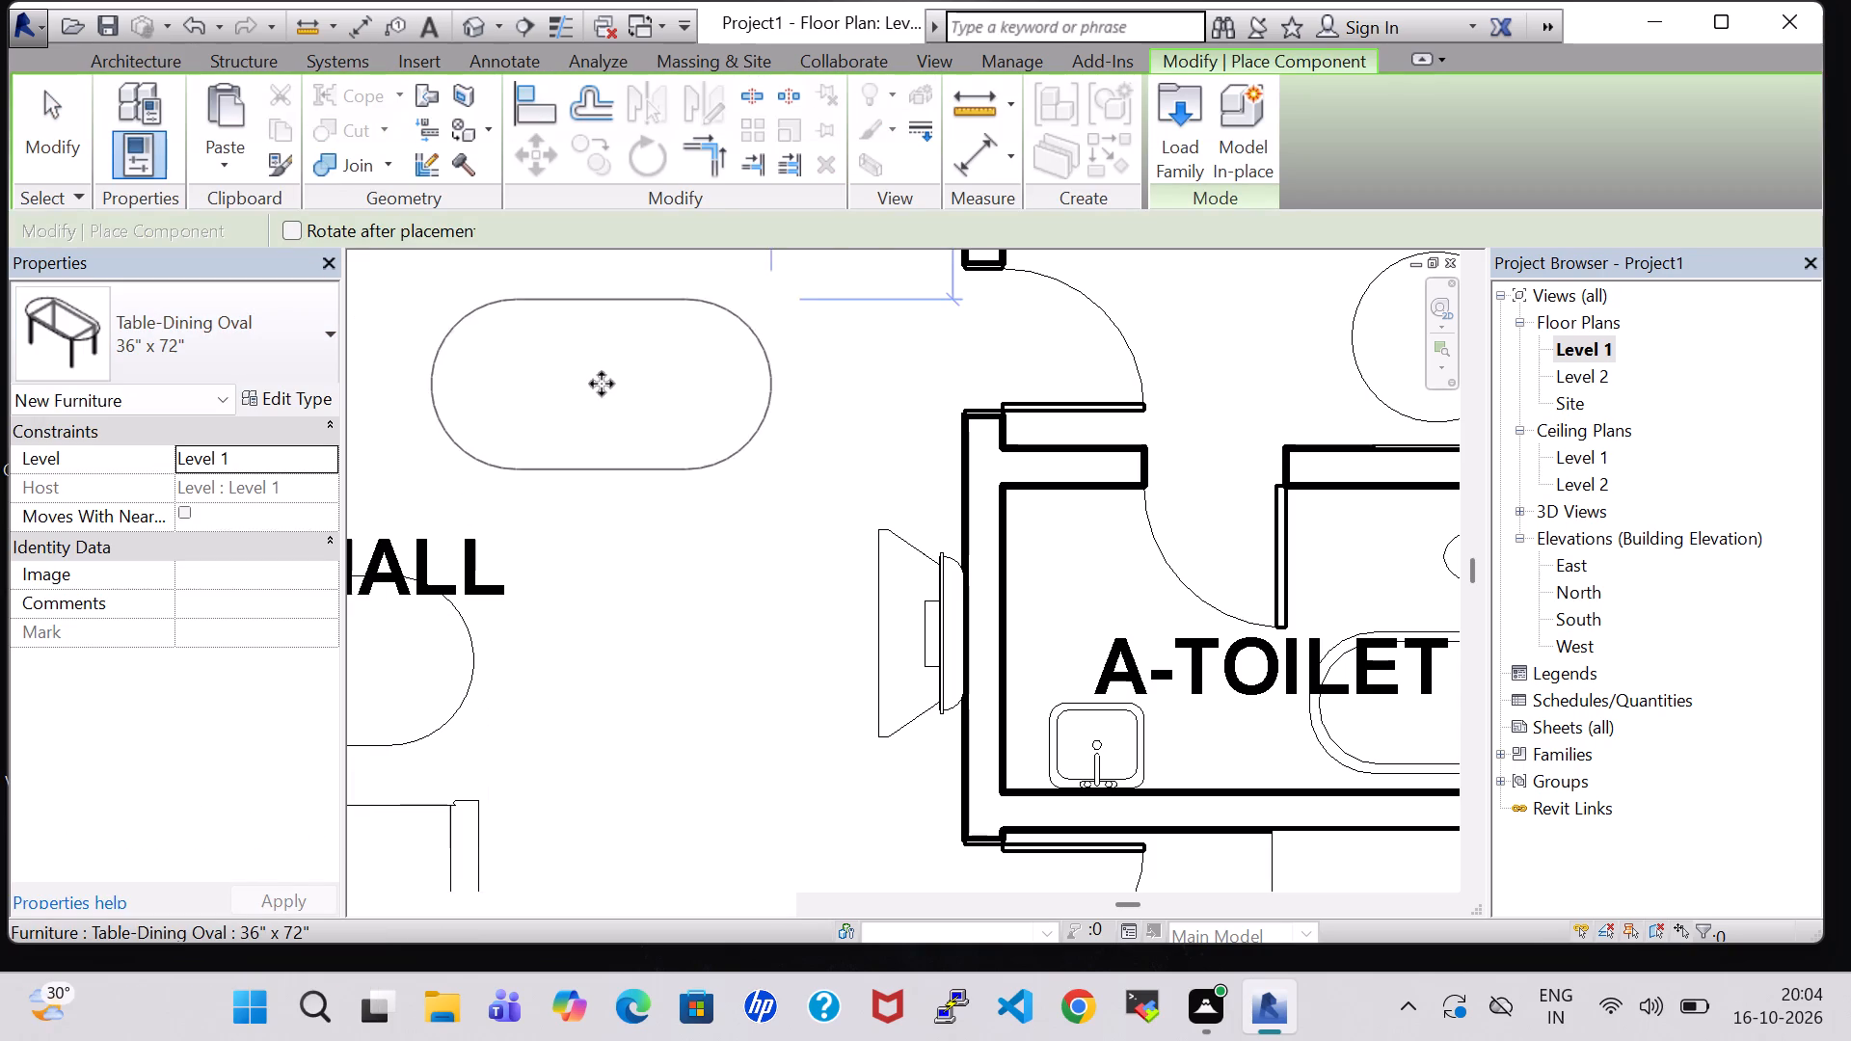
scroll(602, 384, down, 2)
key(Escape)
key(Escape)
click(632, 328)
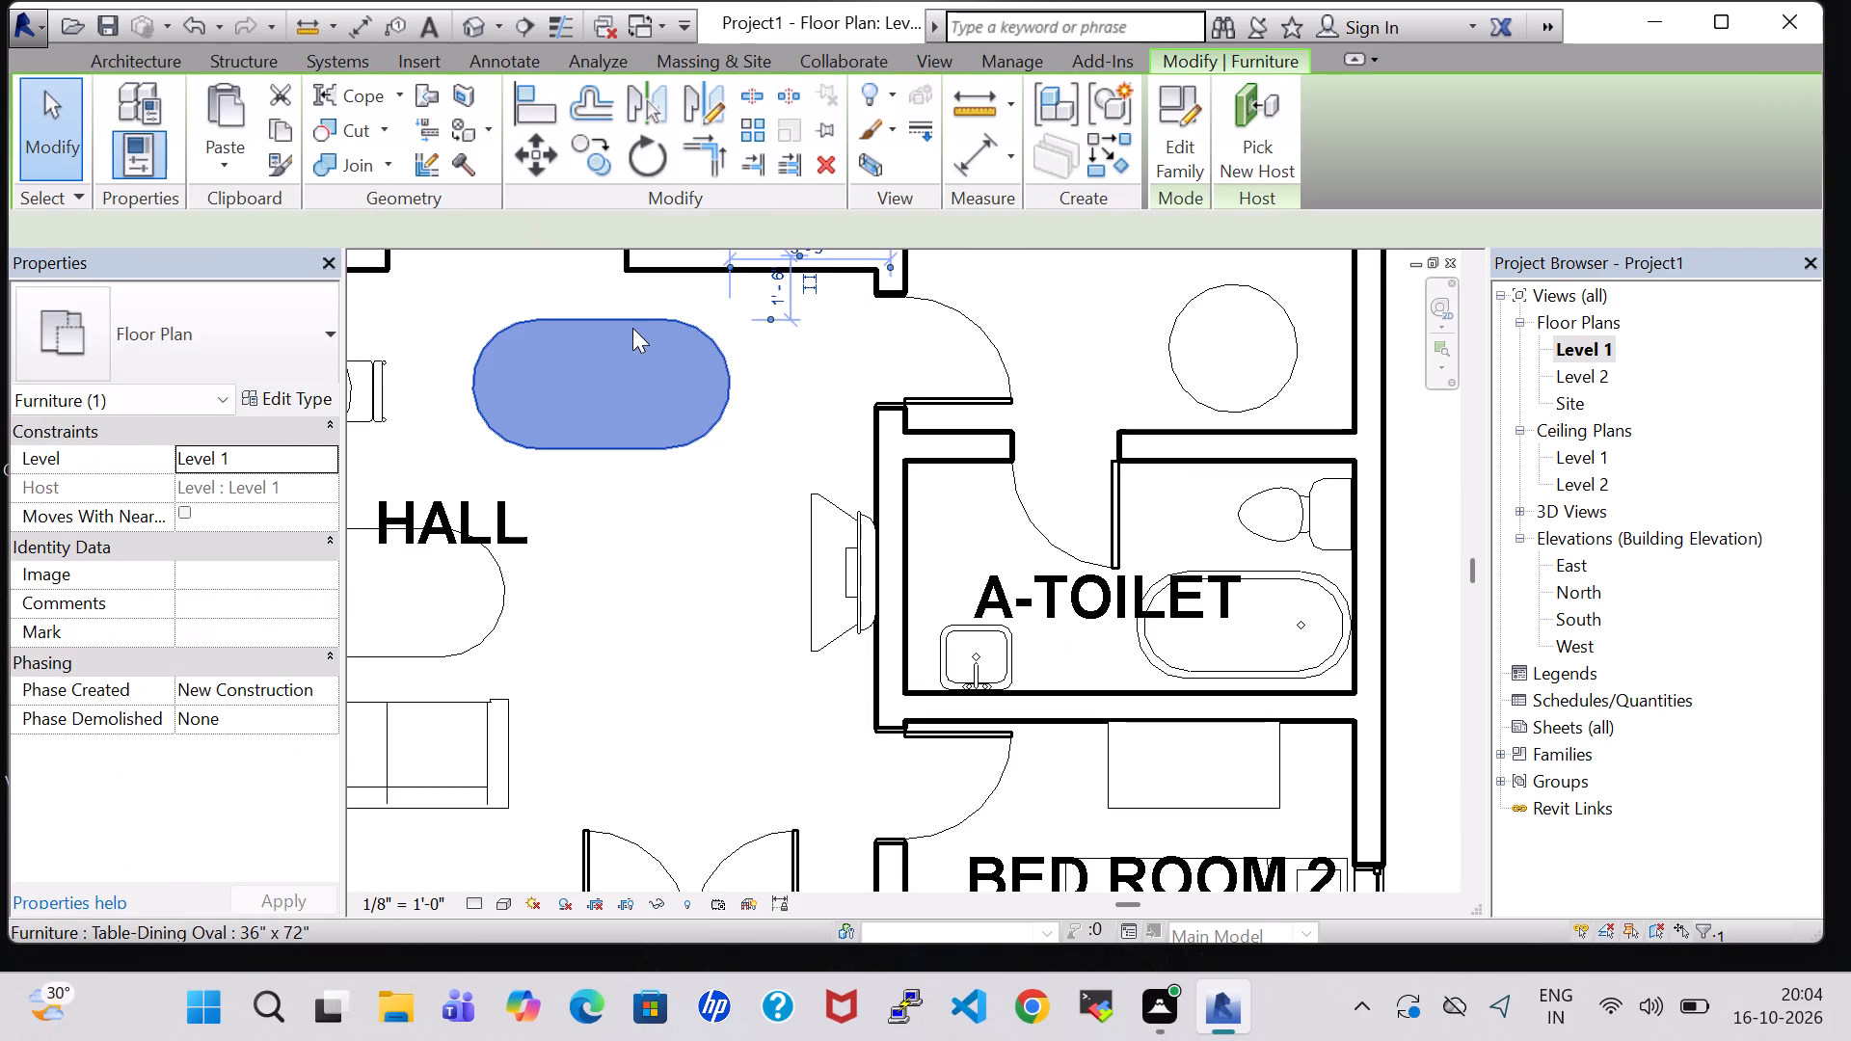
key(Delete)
Examine the furnished Level 1 rooms in 3D from several angles, including the hall, bedrooms and toilets.
scroll(632, 328, down, 7)
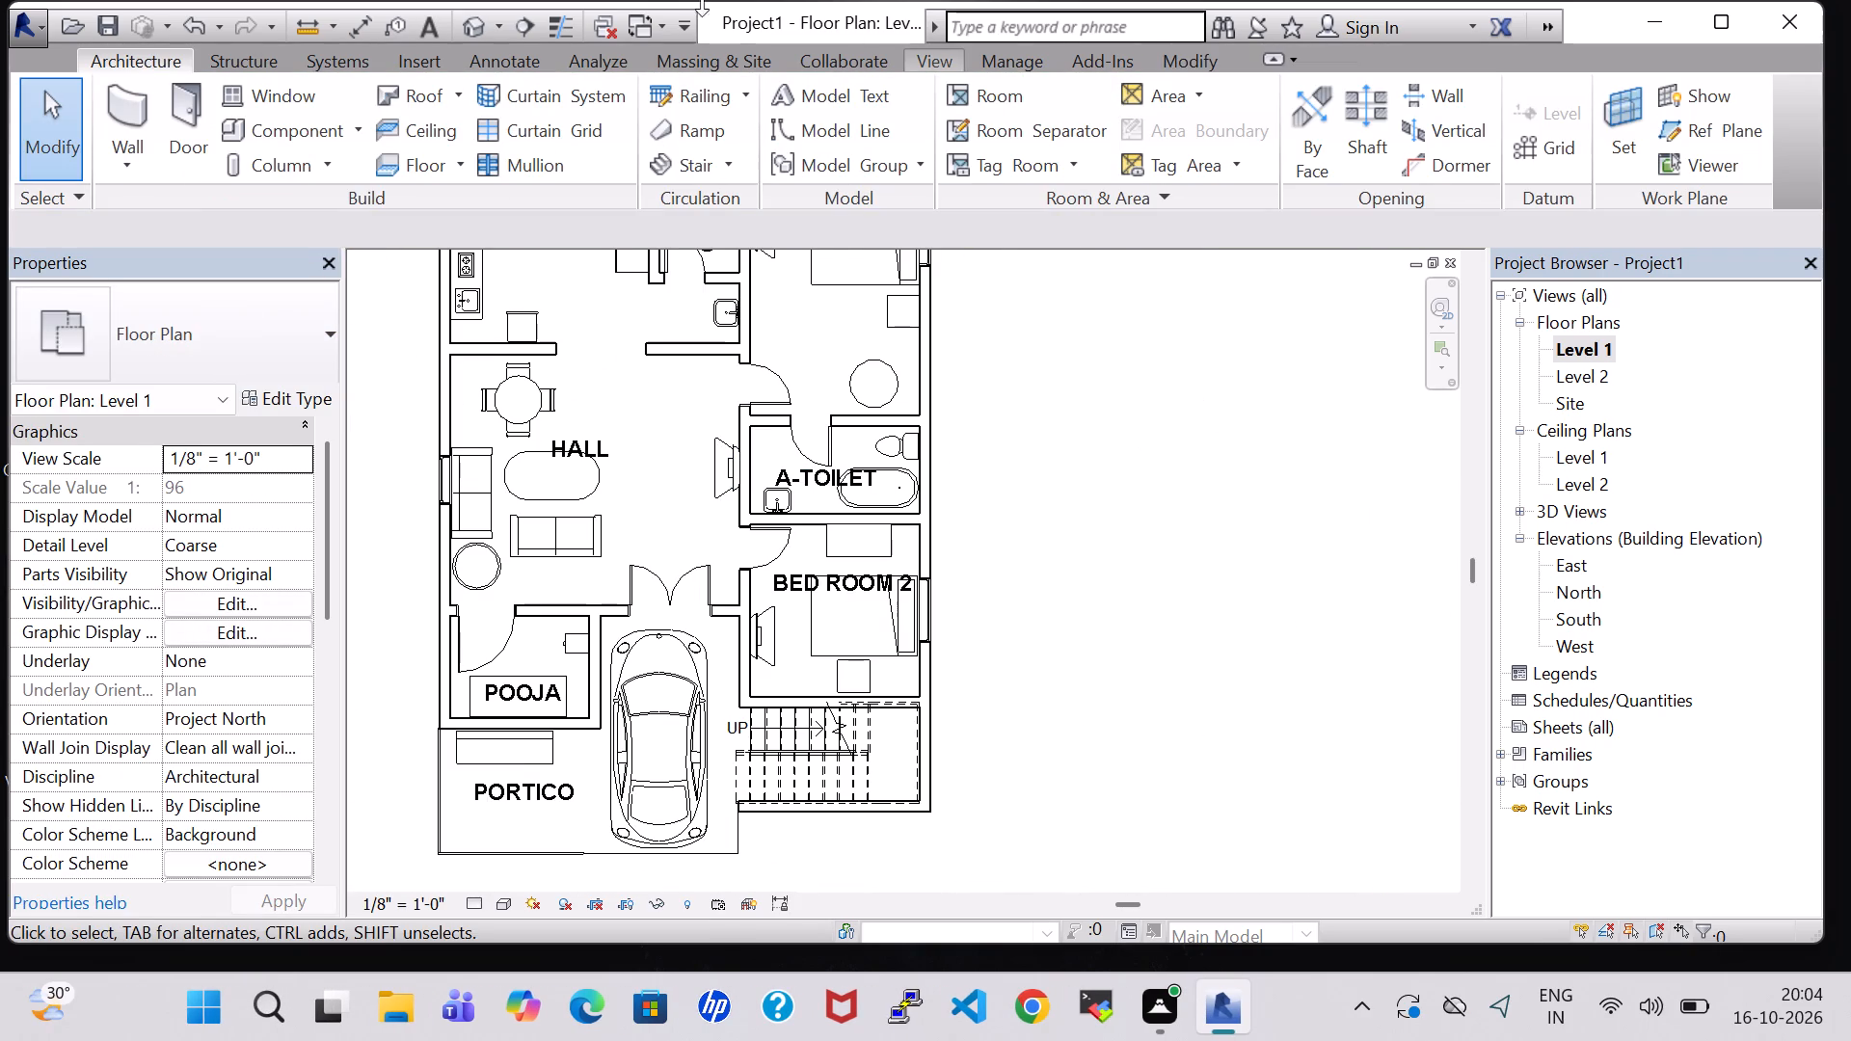
click(465, 26)
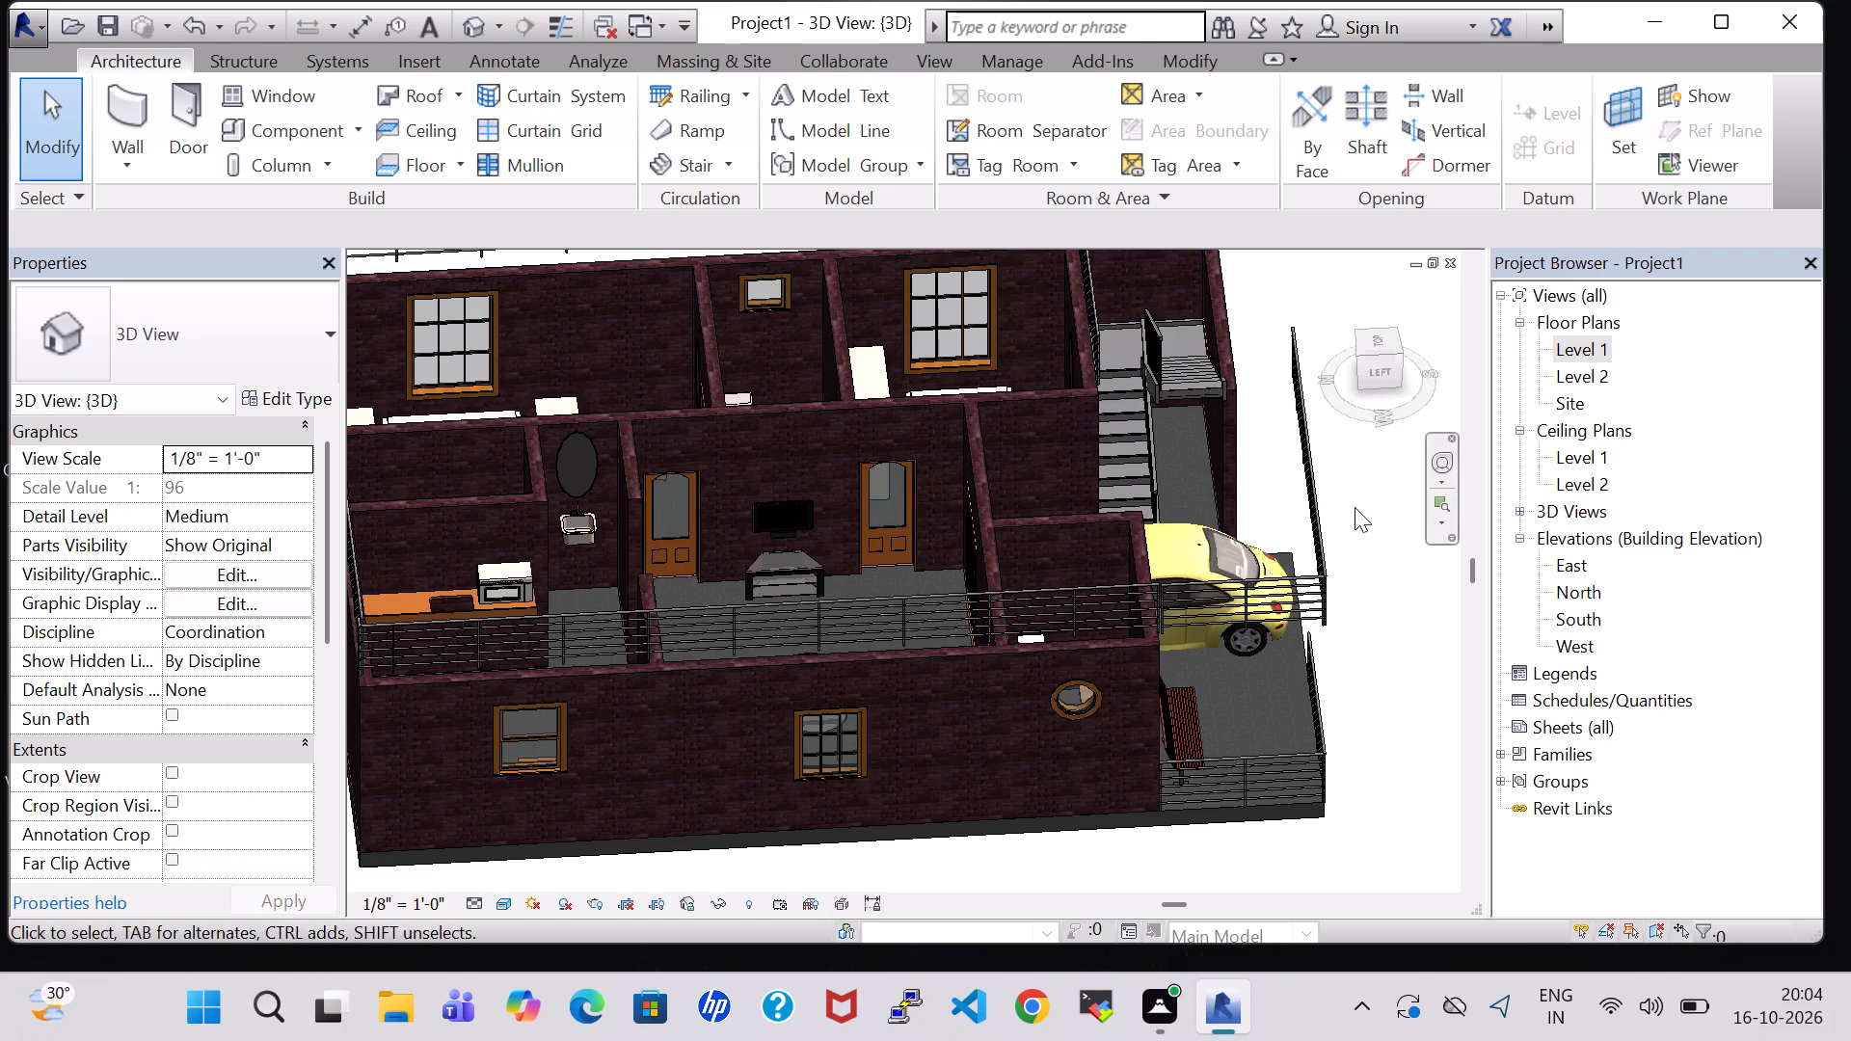
shift+middle_drag(1365, 514, 1351, 575)
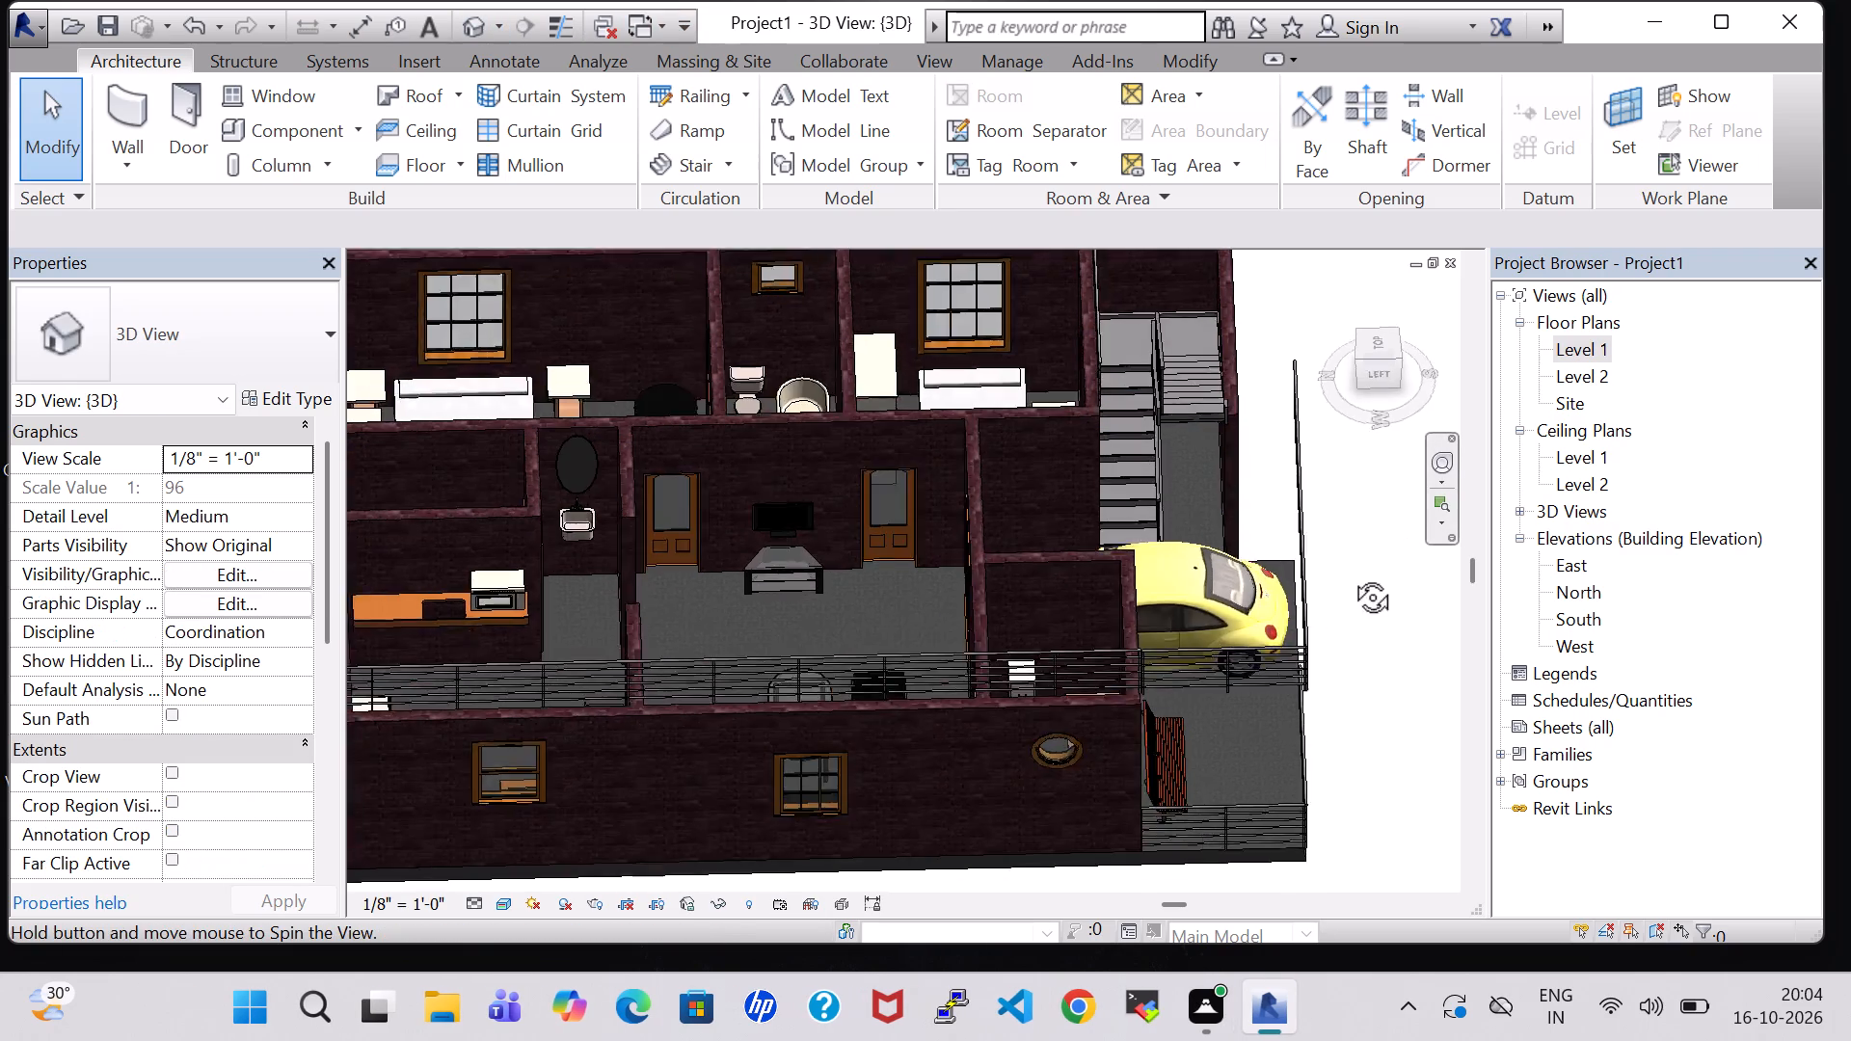
shift+middle_drag(1351, 575, 1340, 650)
shift+middle_drag(1316, 584, 1268, 580)
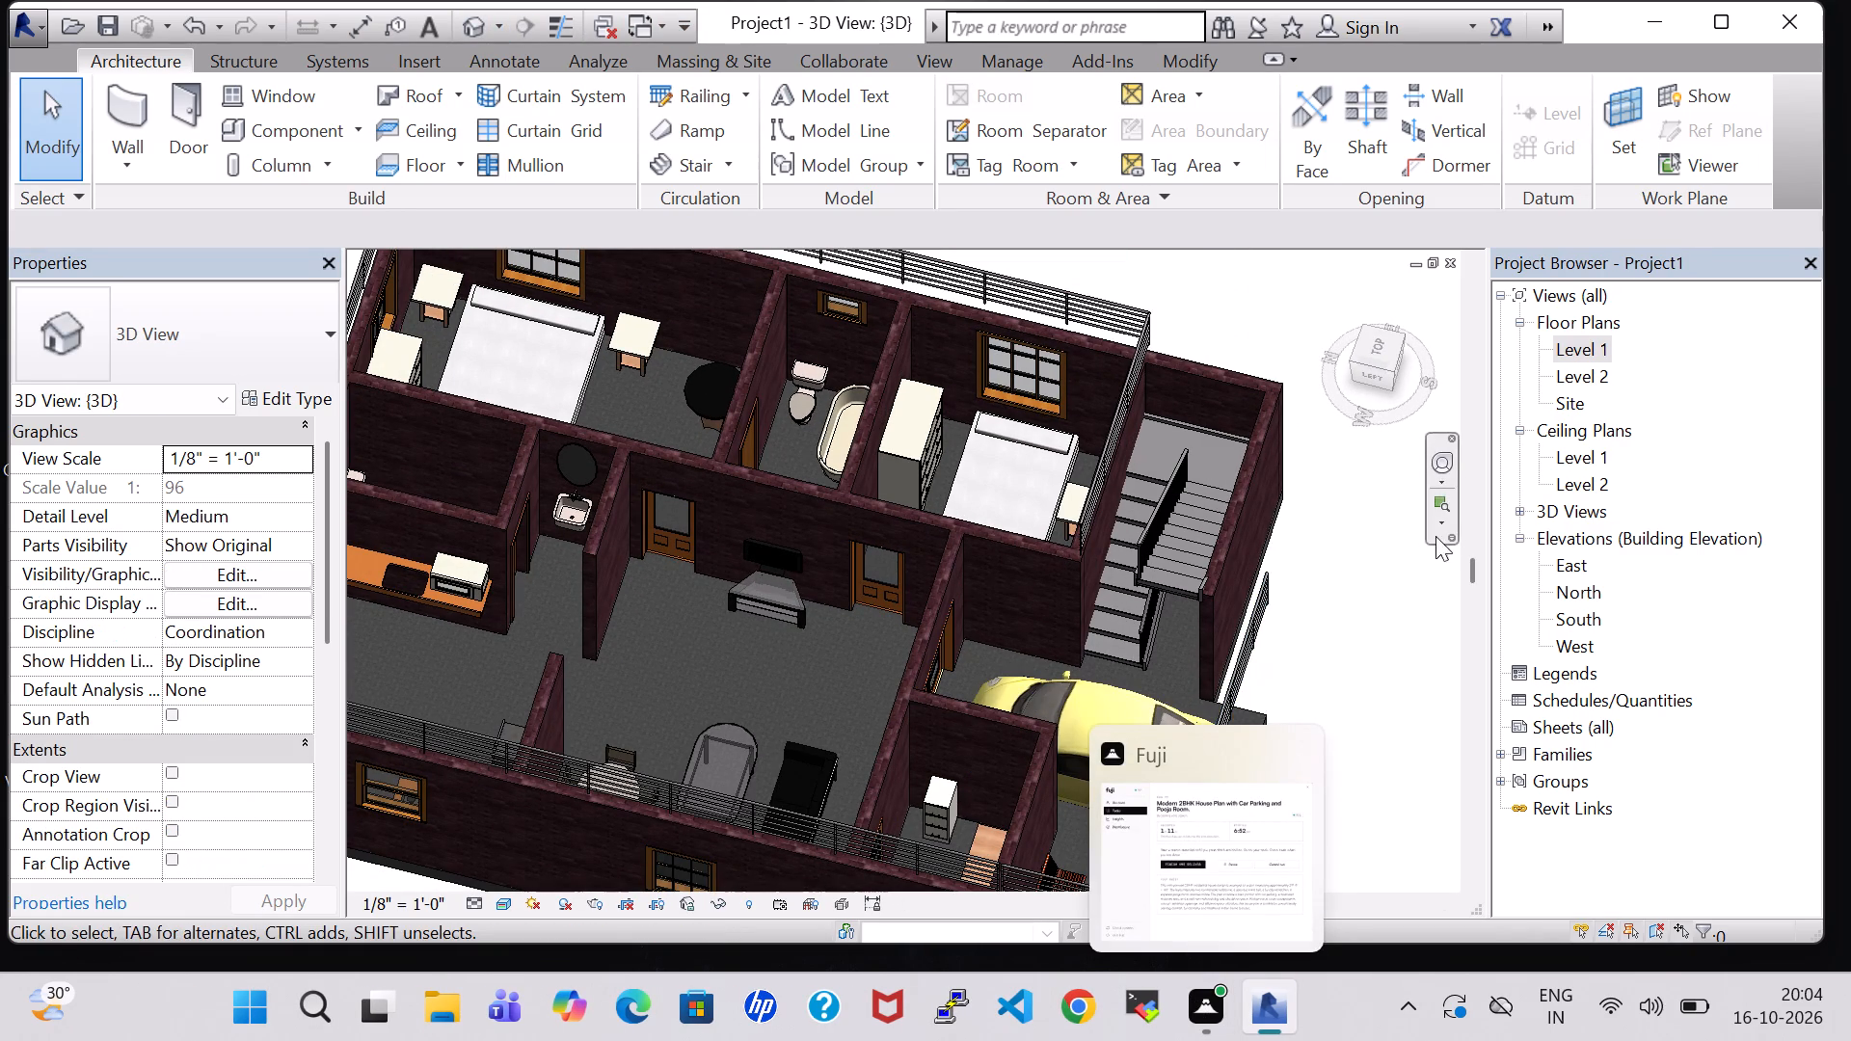
click(1296, 627)
shift+middle_drag(1323, 627, 1159, 566)
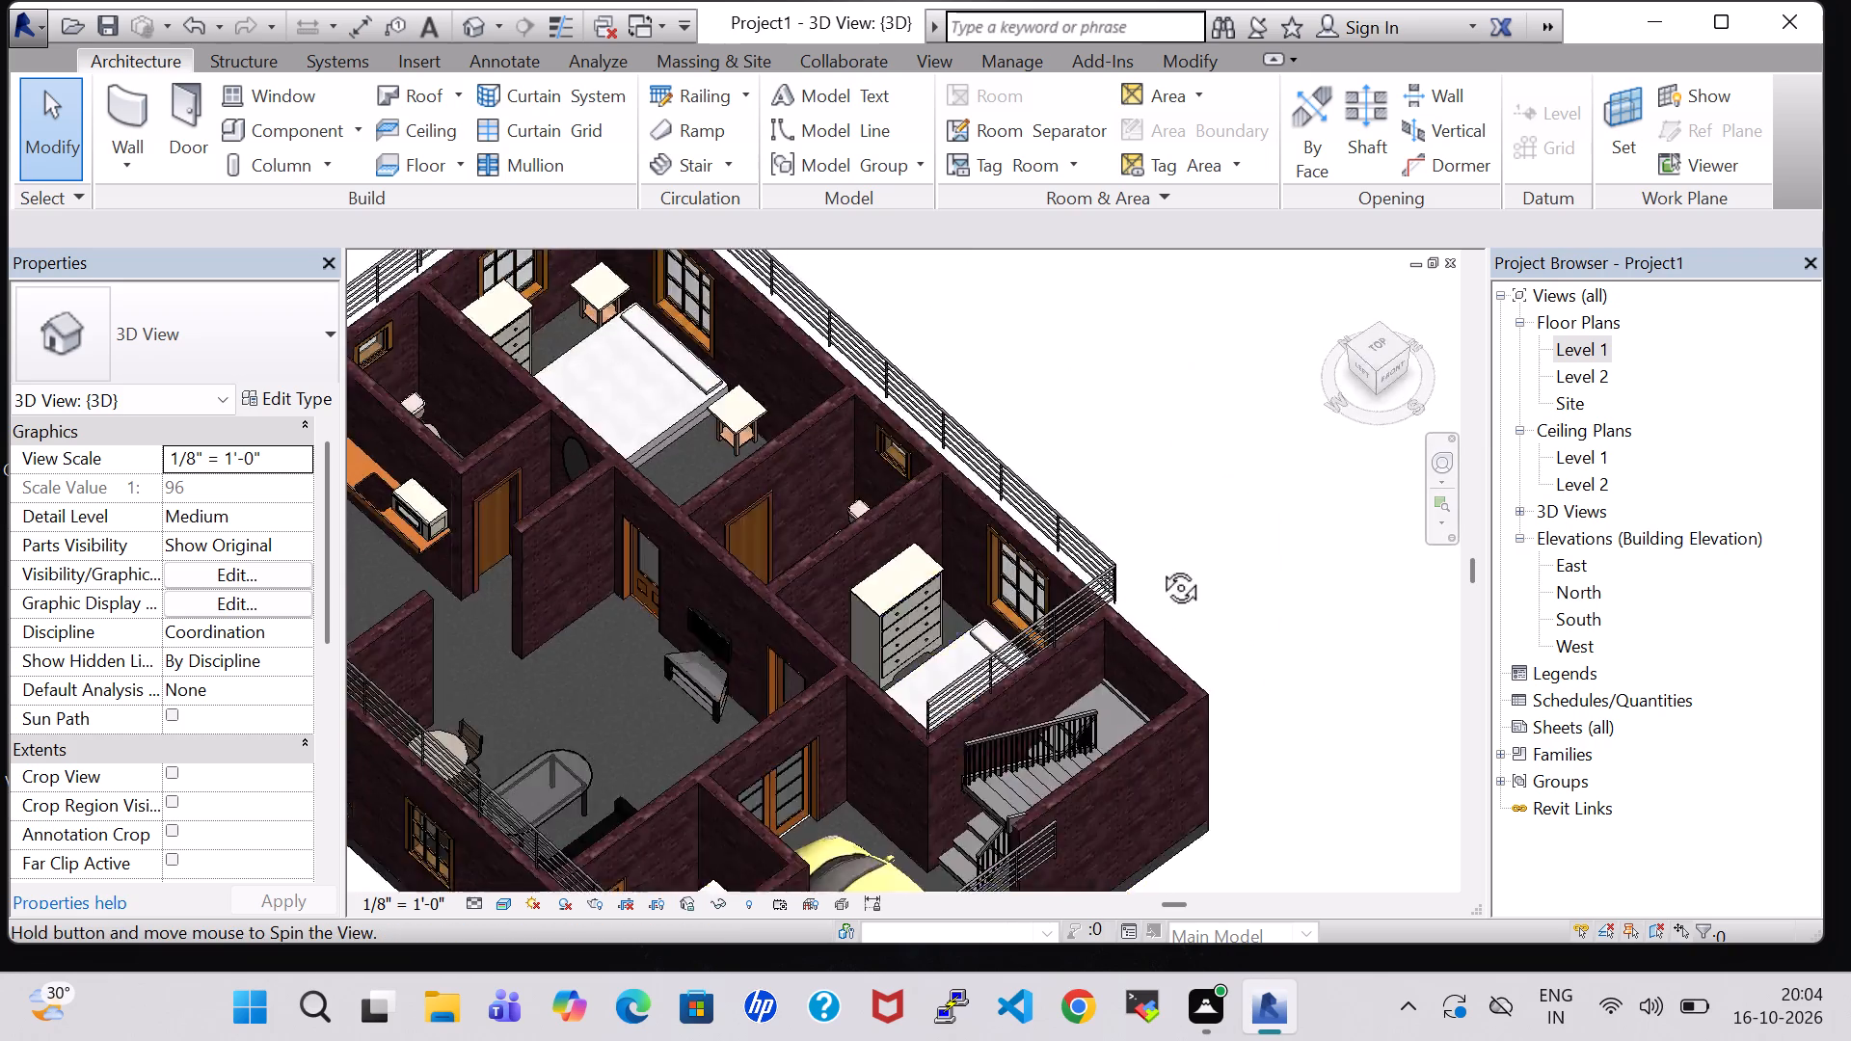
shift+middle_drag(1159, 566, 1107, 547)
shift+middle_drag(857, 408, 876, 661)
middle_drag(928, 477, 991, 474)
shift+middle_drag(961, 380, 889, 286)
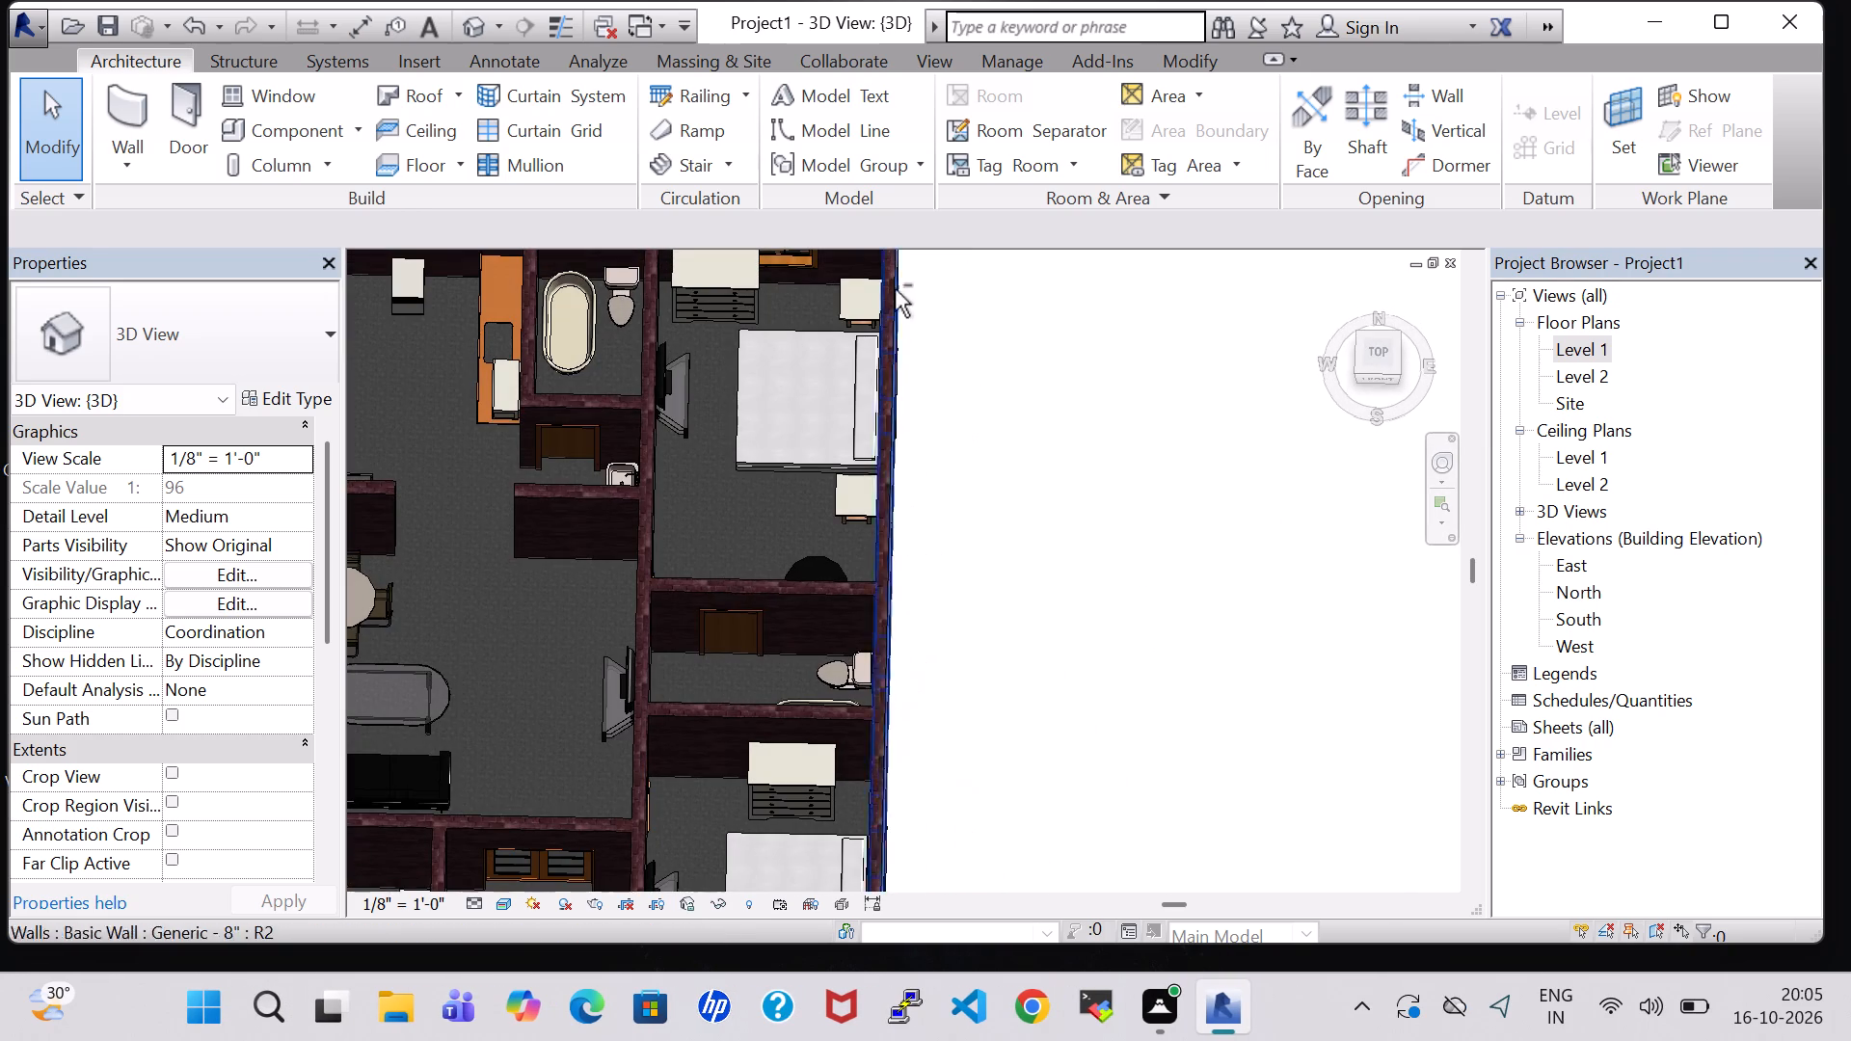
middle_drag(999, 411, 973, 518)
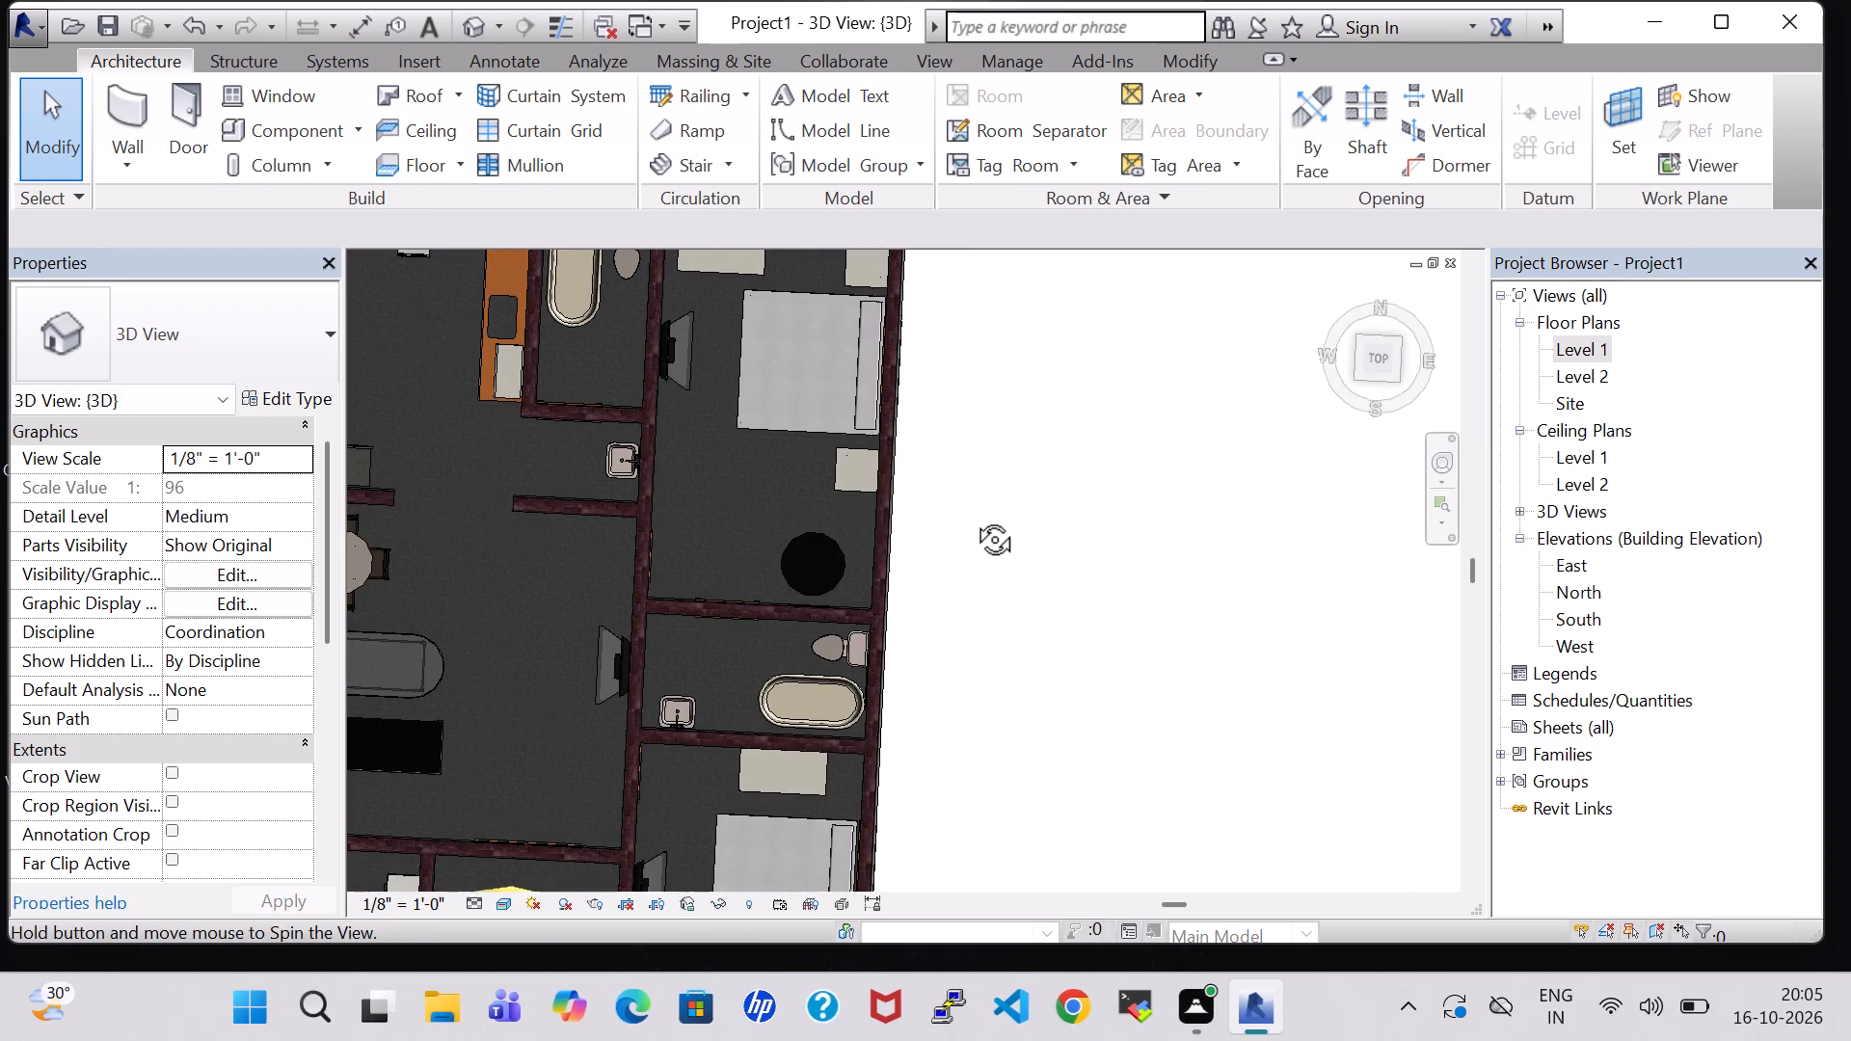
middle_drag(973, 518, 974, 348)
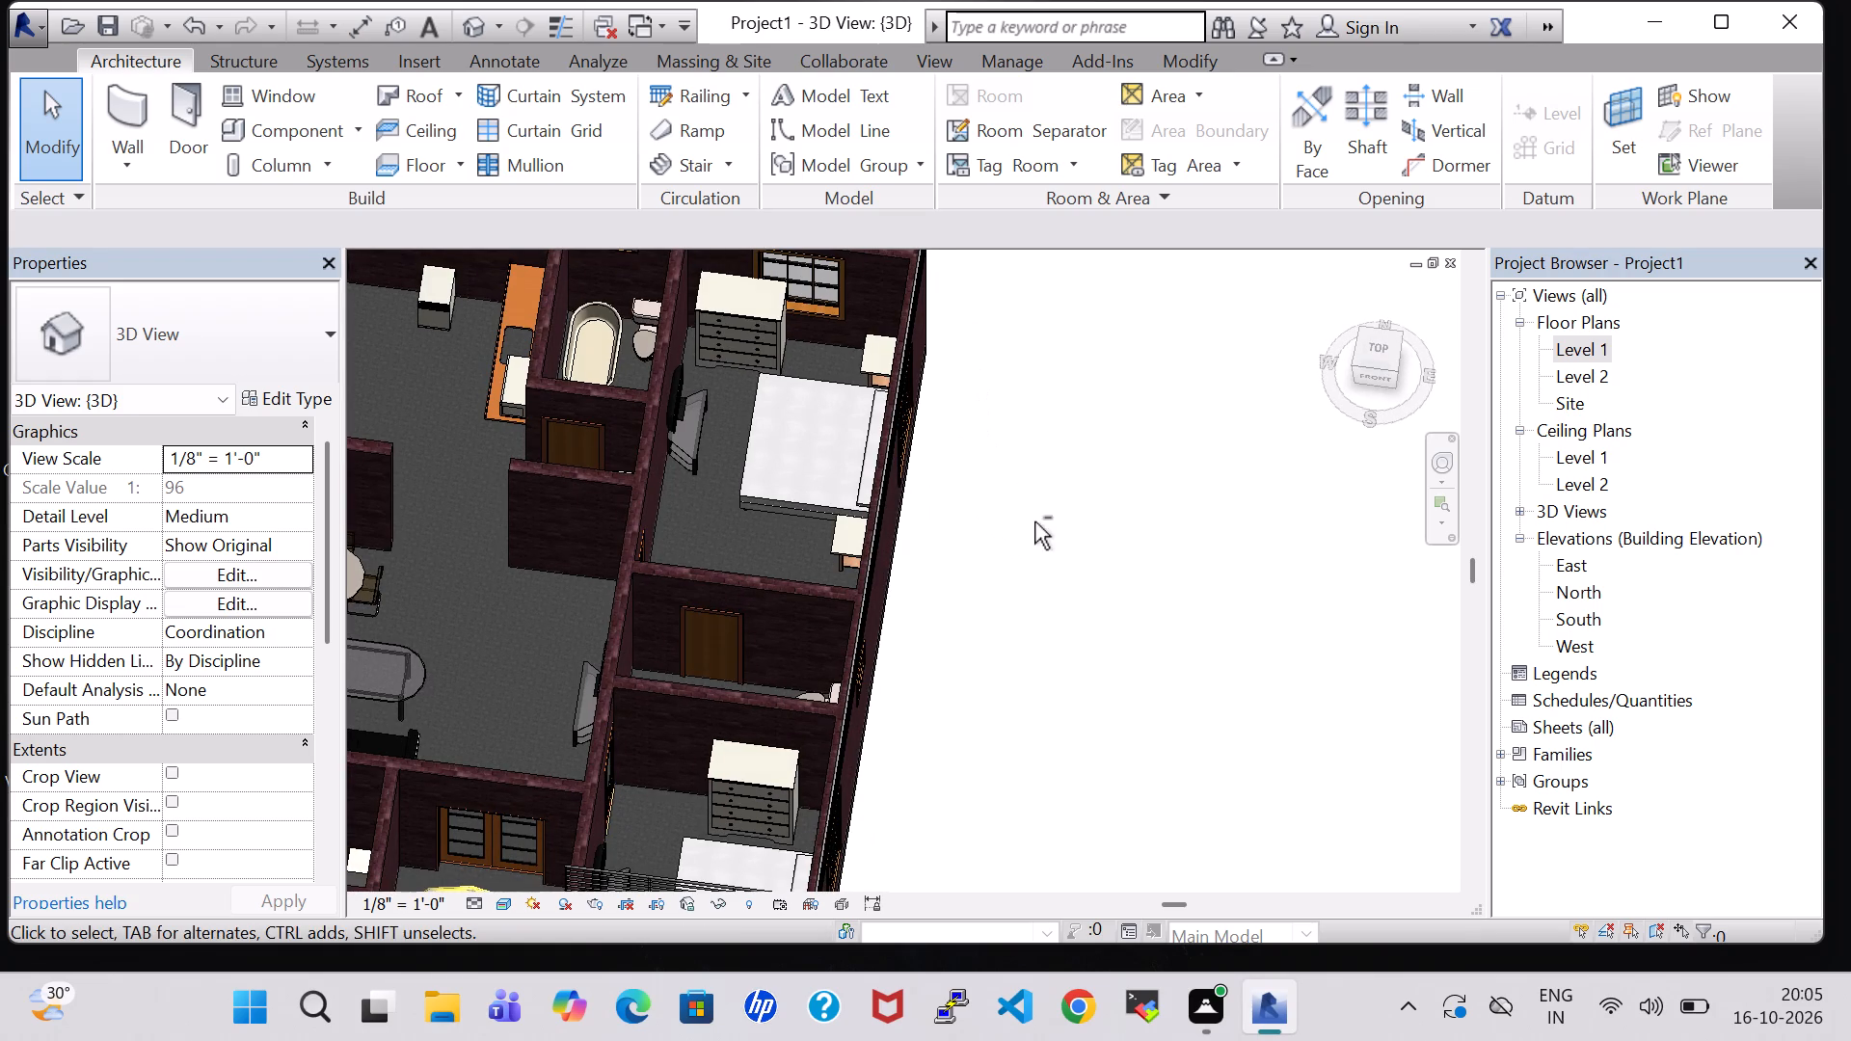
shift+middle_drag(1034, 521, 1045, 393)
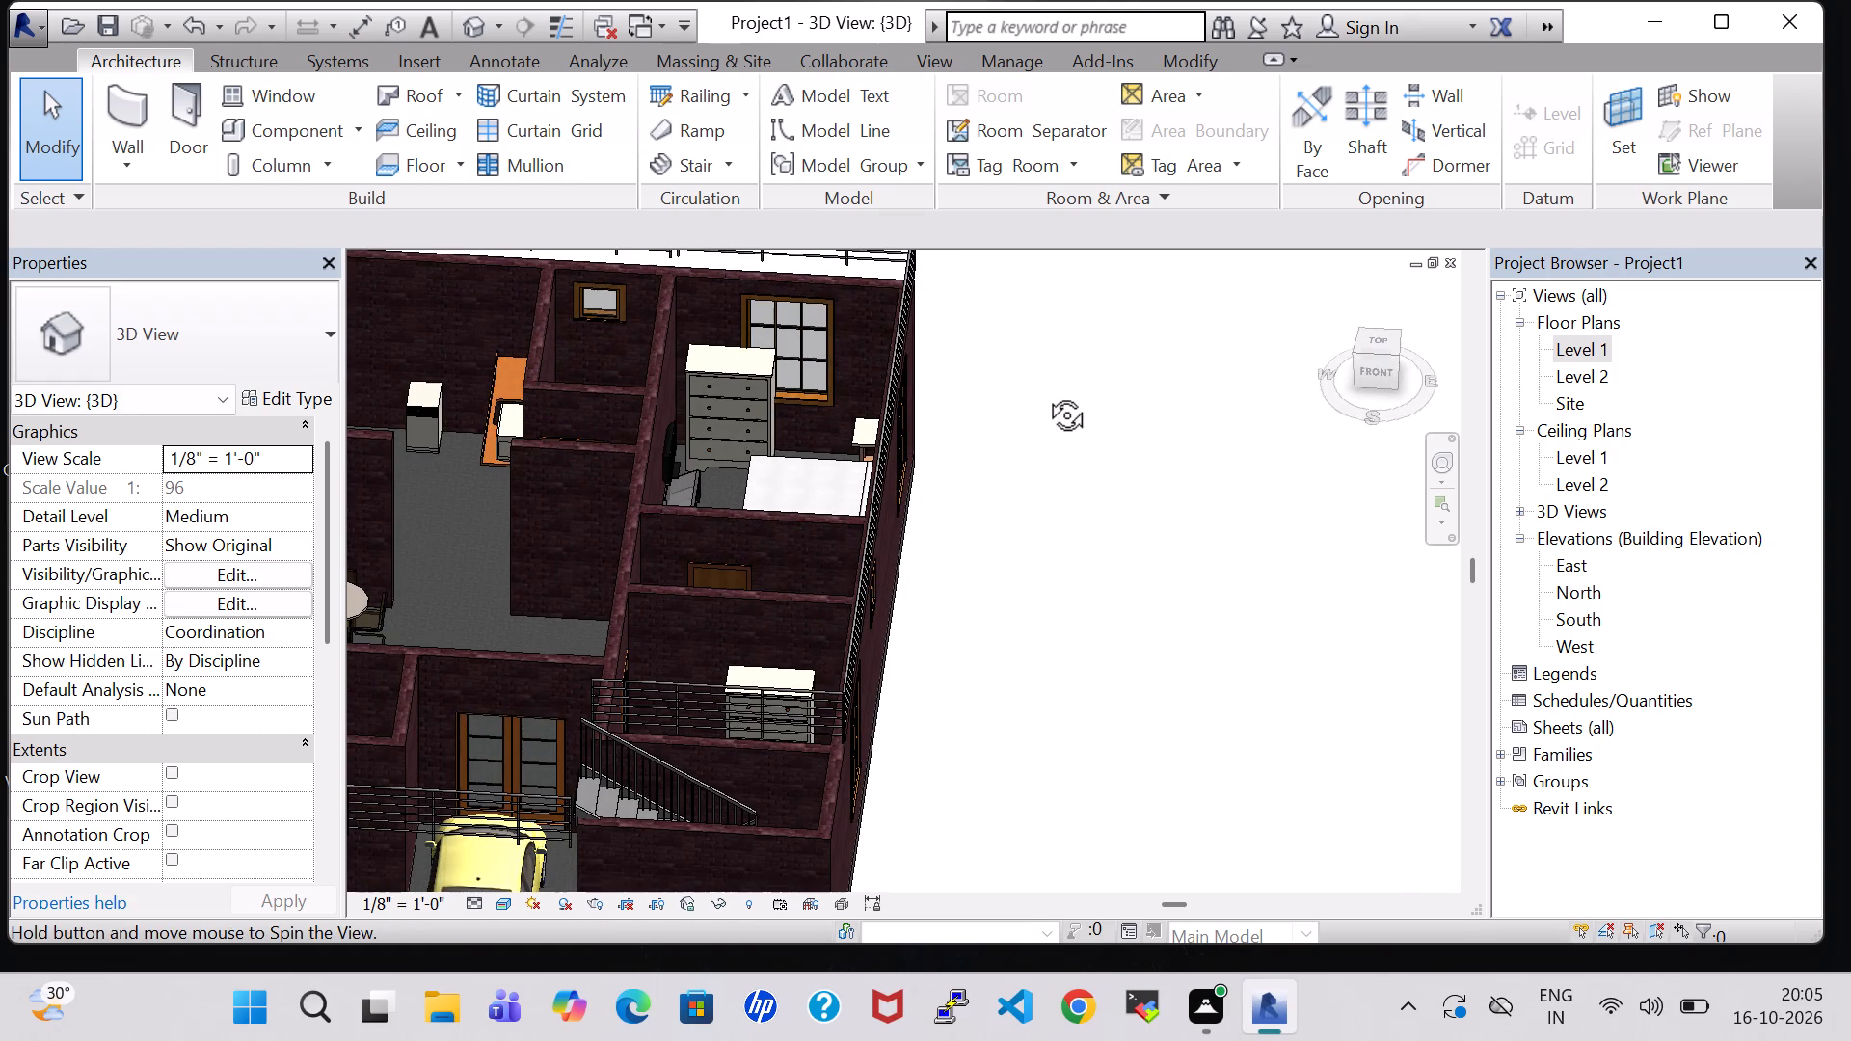
shift+middle_drag(1045, 393, 1045, 396)
Nudge the Casement 3x3 with Trim window in the rear bedroom's back wall away from the dresser, toward the outer side wall.
click(760, 296)
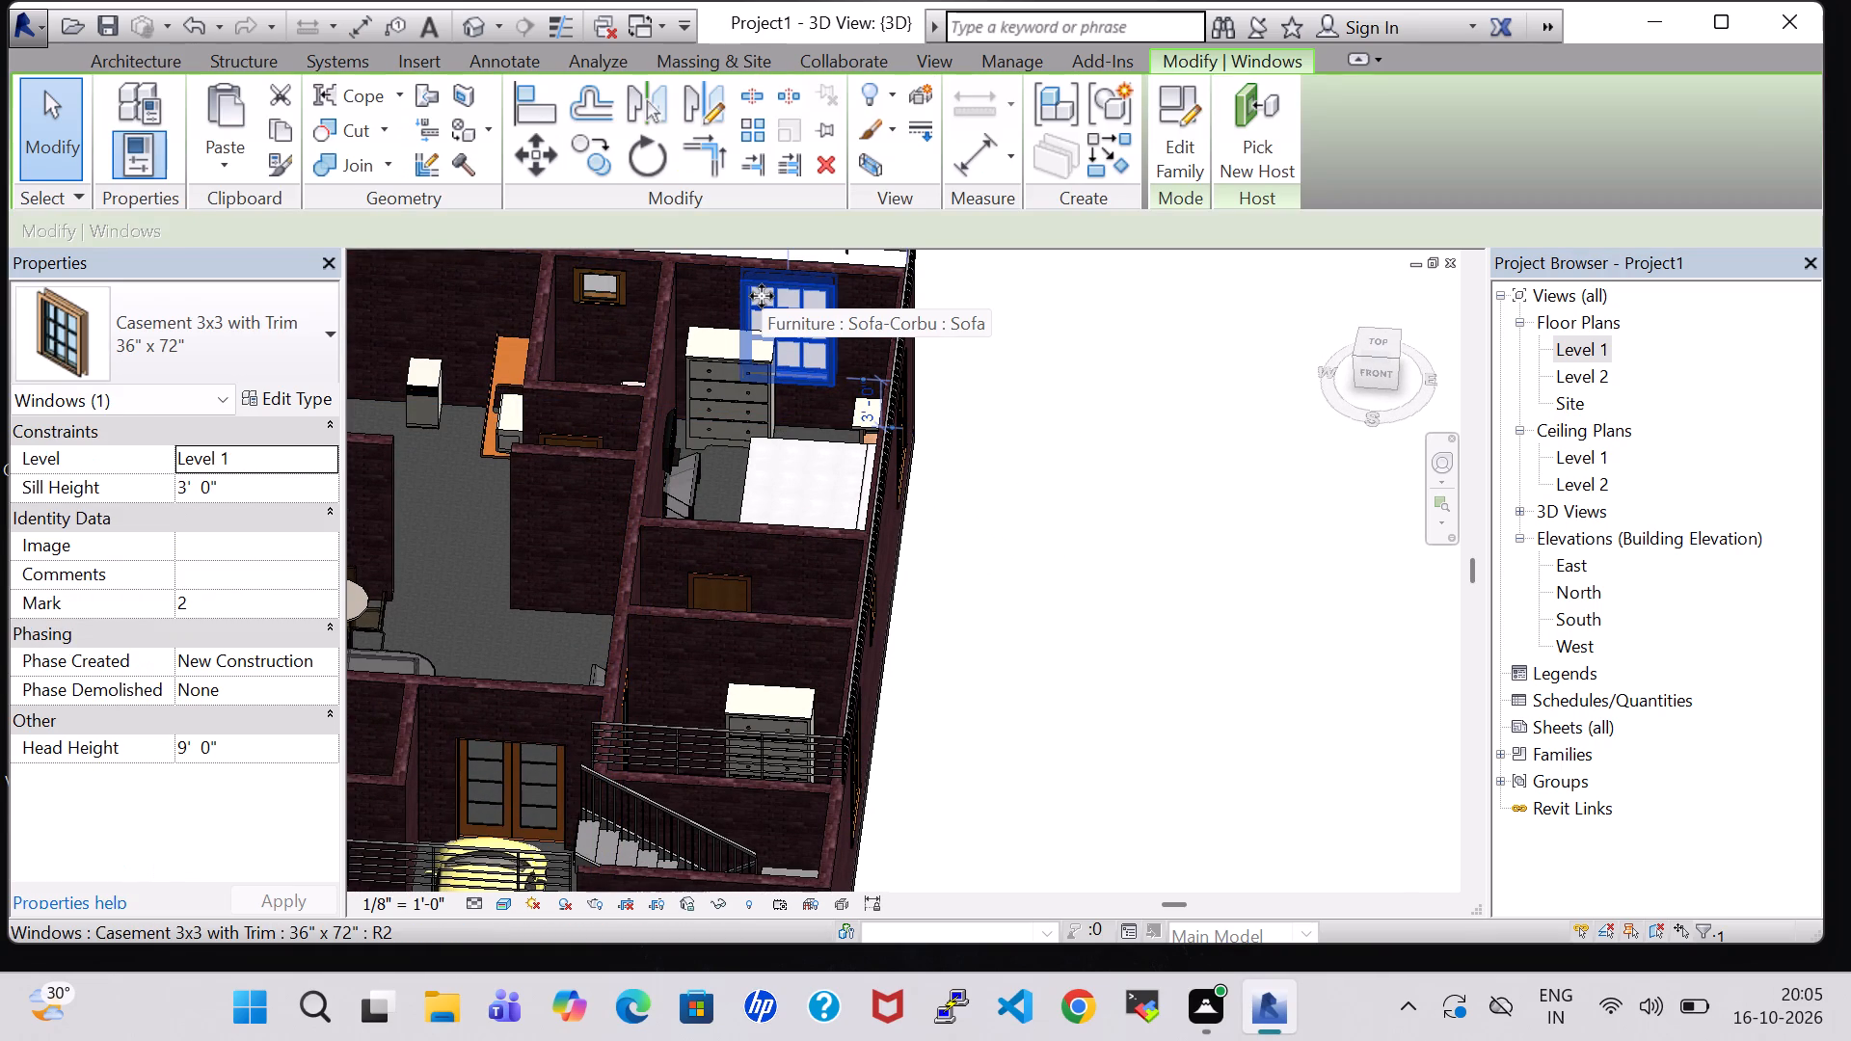
key(Right)
key(Right)
key(Right)
key(Right)
key(Right)
key(Right)
key(Right)
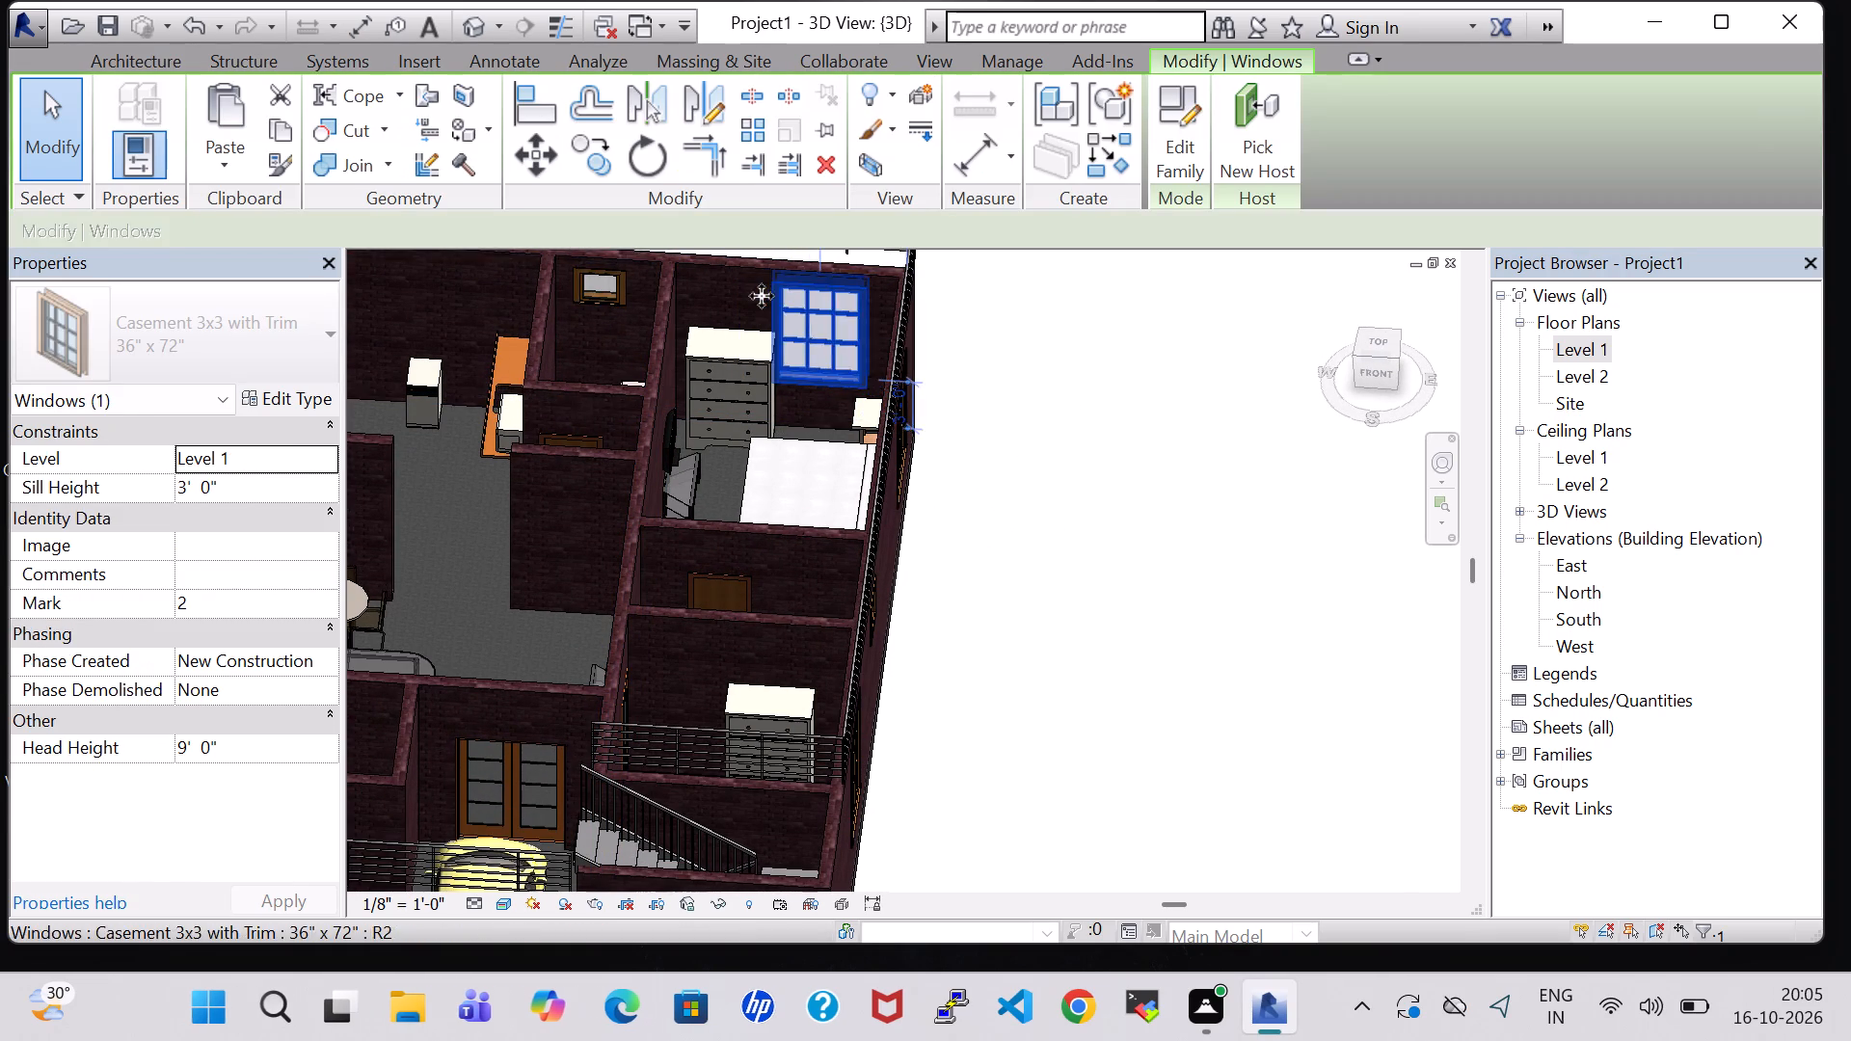
key(Right)
click(1048, 450)
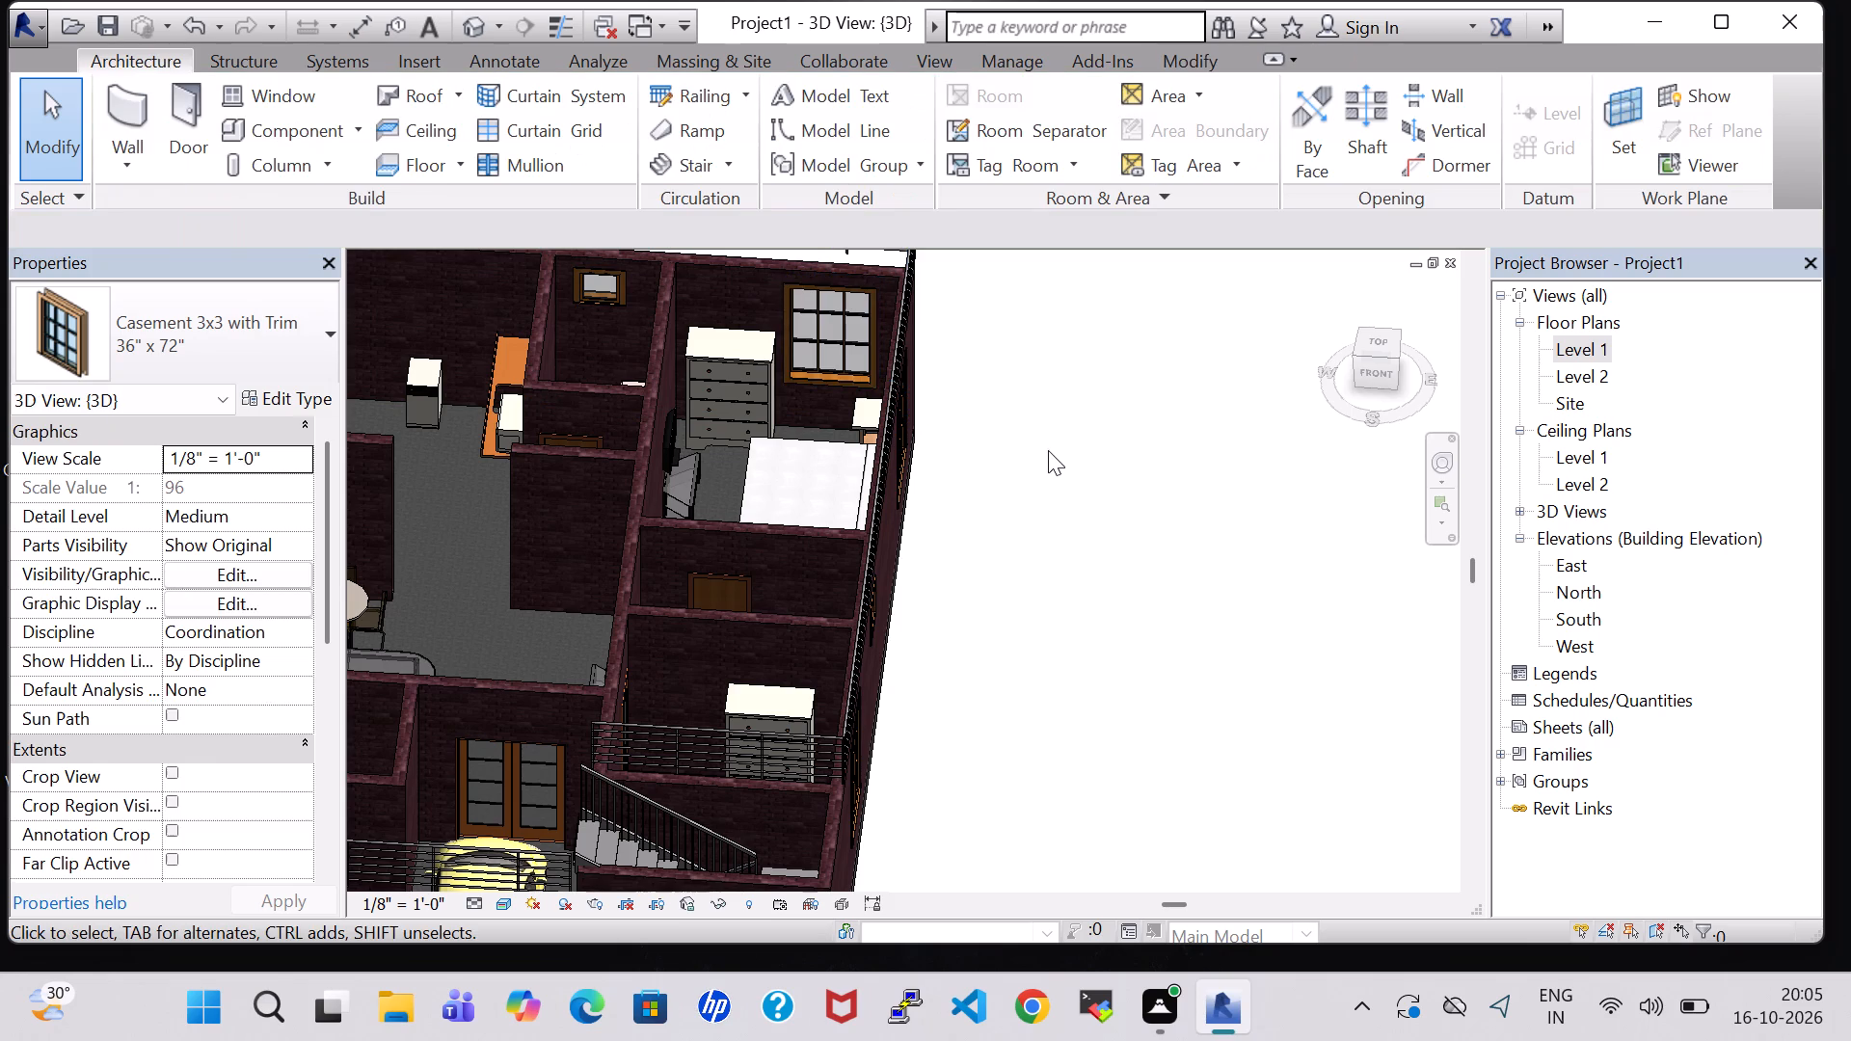
Examine the whole house in 3D from all sides, checking the windows, rooms, staircase, portico and front facade.
shift+middle_drag(1048, 450, 963, 403)
shift+middle_click(963, 403)
shift+middle_drag(963, 403, 1229, 629)
shift+middle_drag(1143, 707, 1377, 849)
shift+middle_click(1377, 842)
shift+middle_drag(1377, 837, 1377, 832)
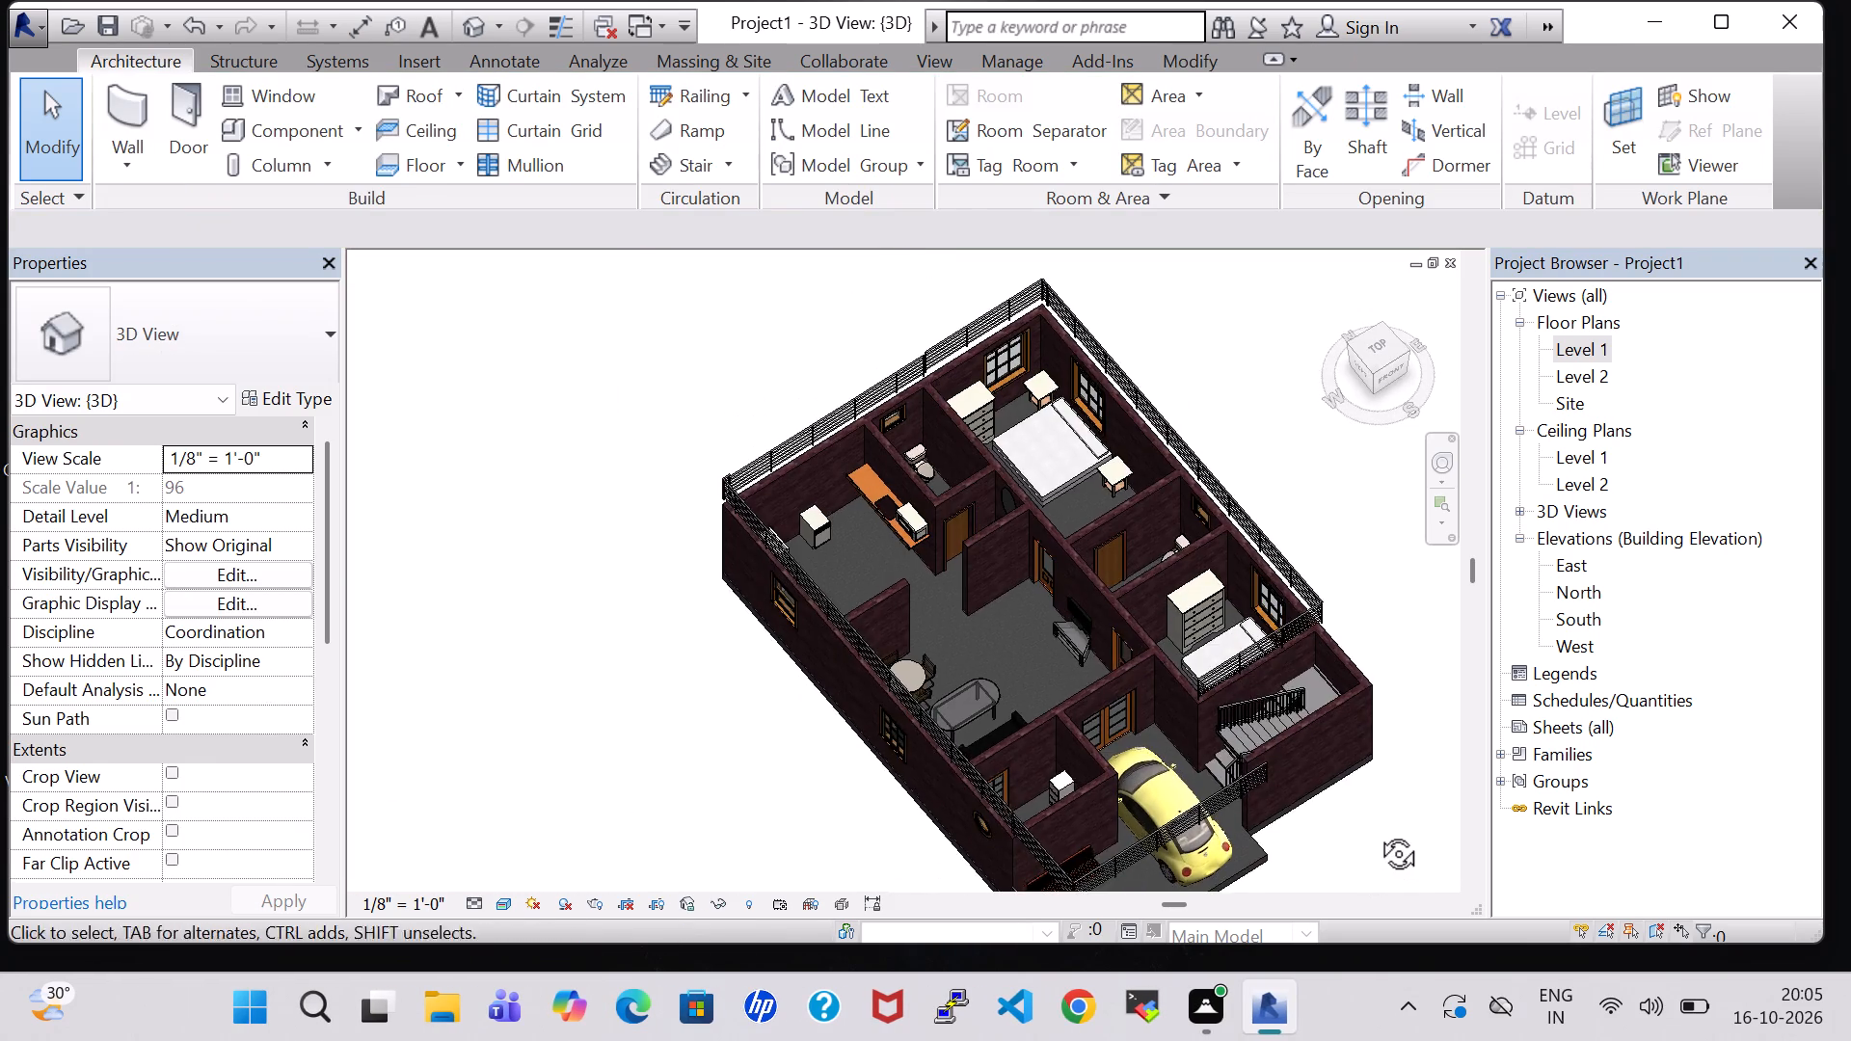
shift+middle_drag(1377, 832, 1379, 804)
shift+middle_drag(1202, 855, 1134, 862)
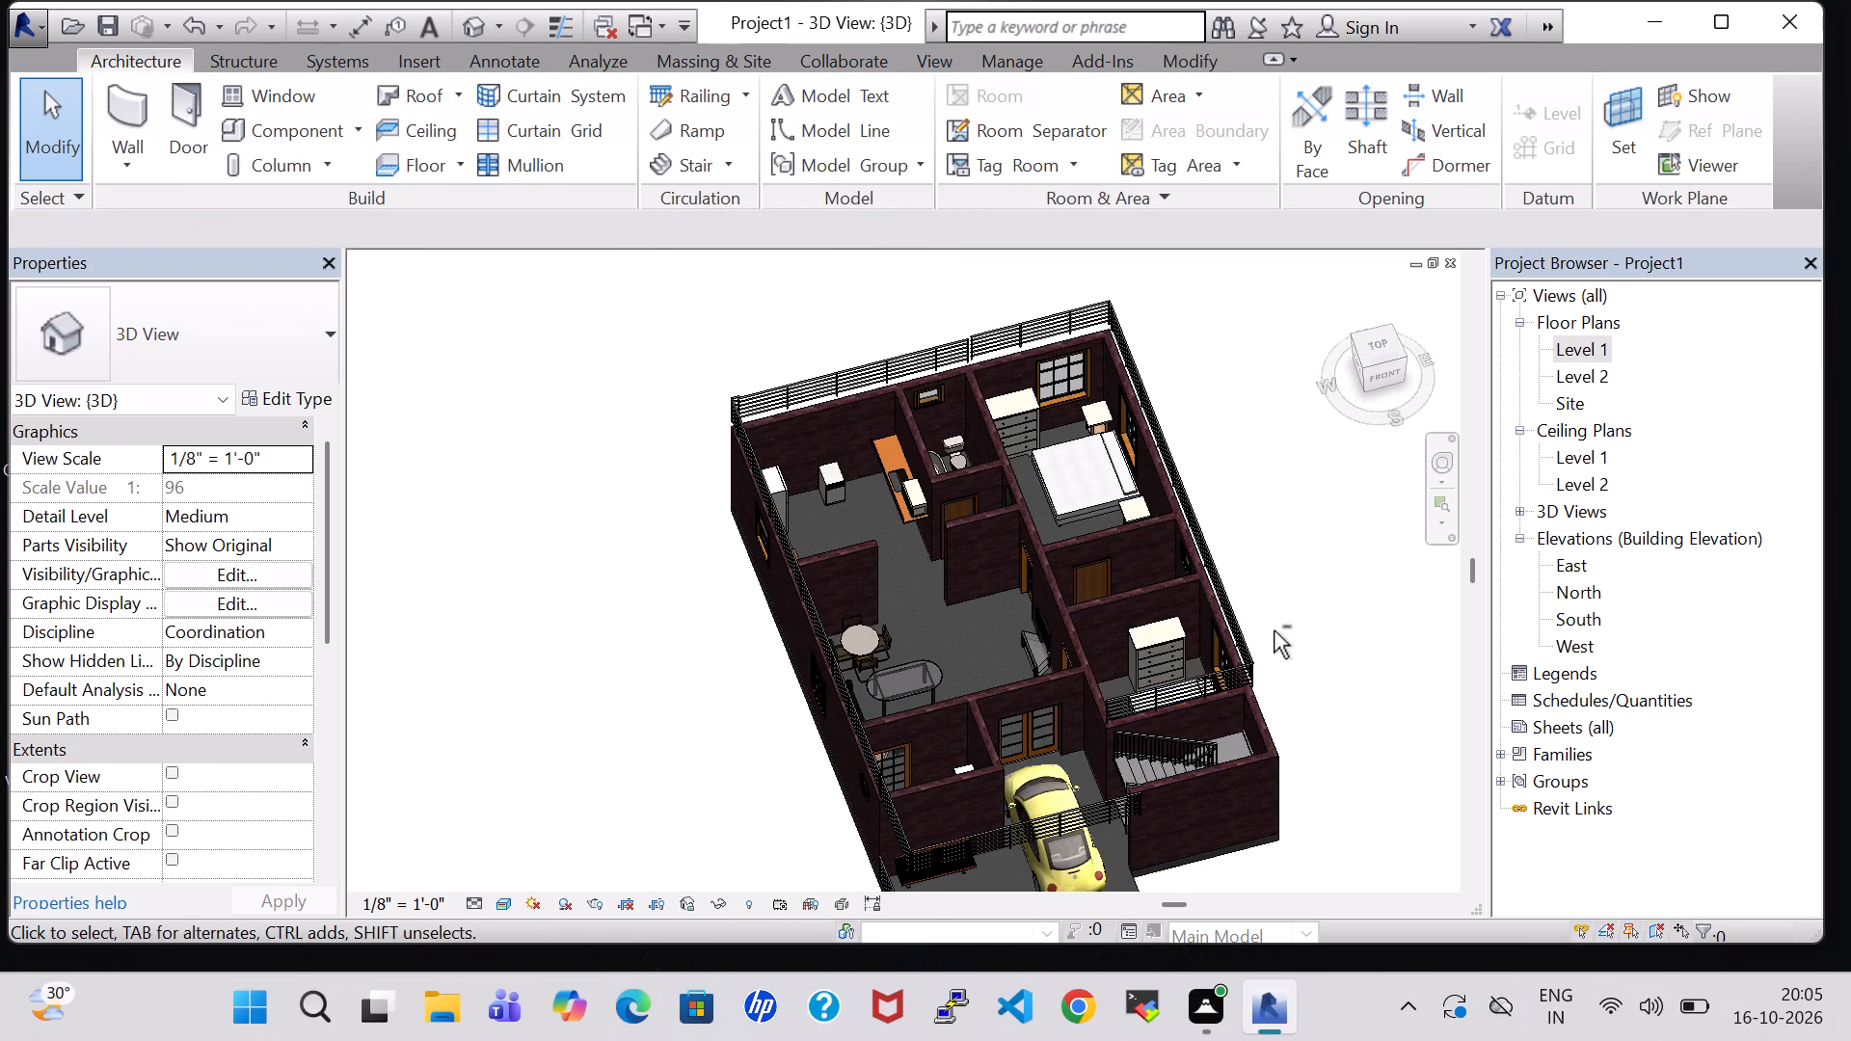
shift+middle_drag(1274, 630, 1115, 700)
shift+middle_drag(1151, 692, 1023, 607)
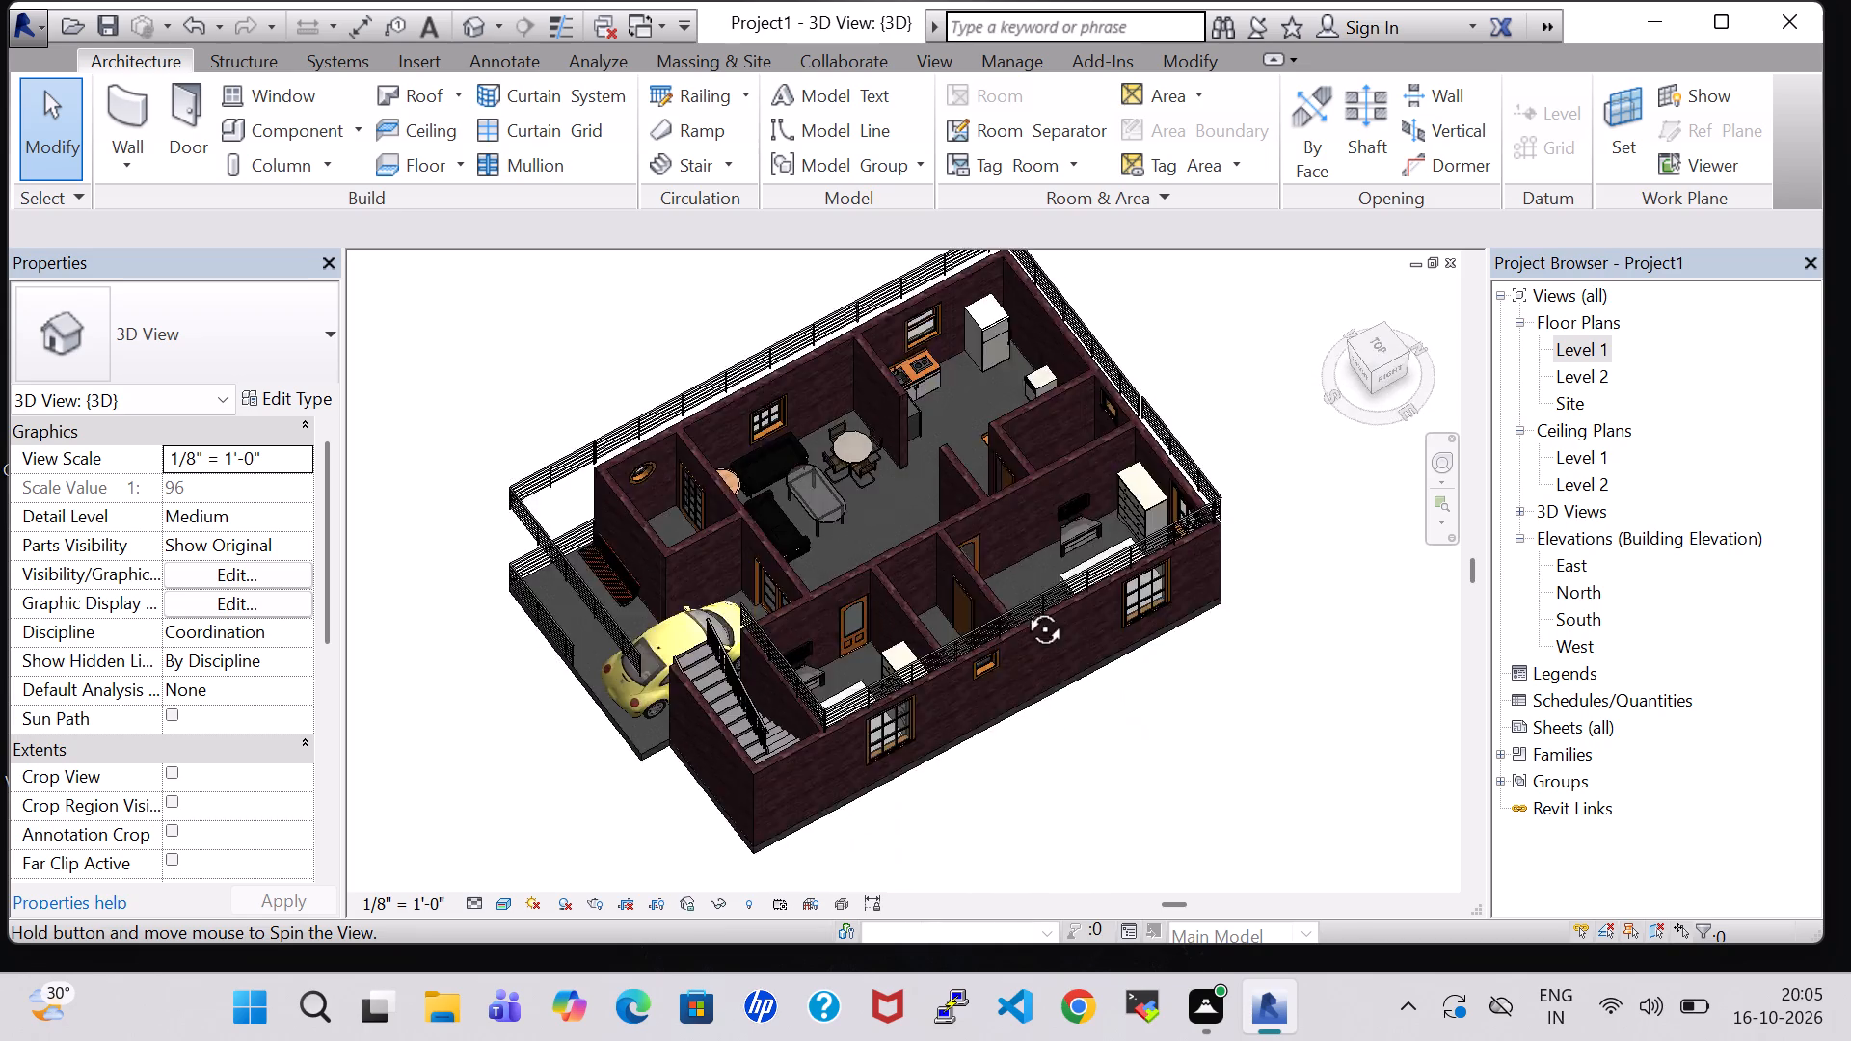
shift+middle_drag(1023, 607, 931, 563)
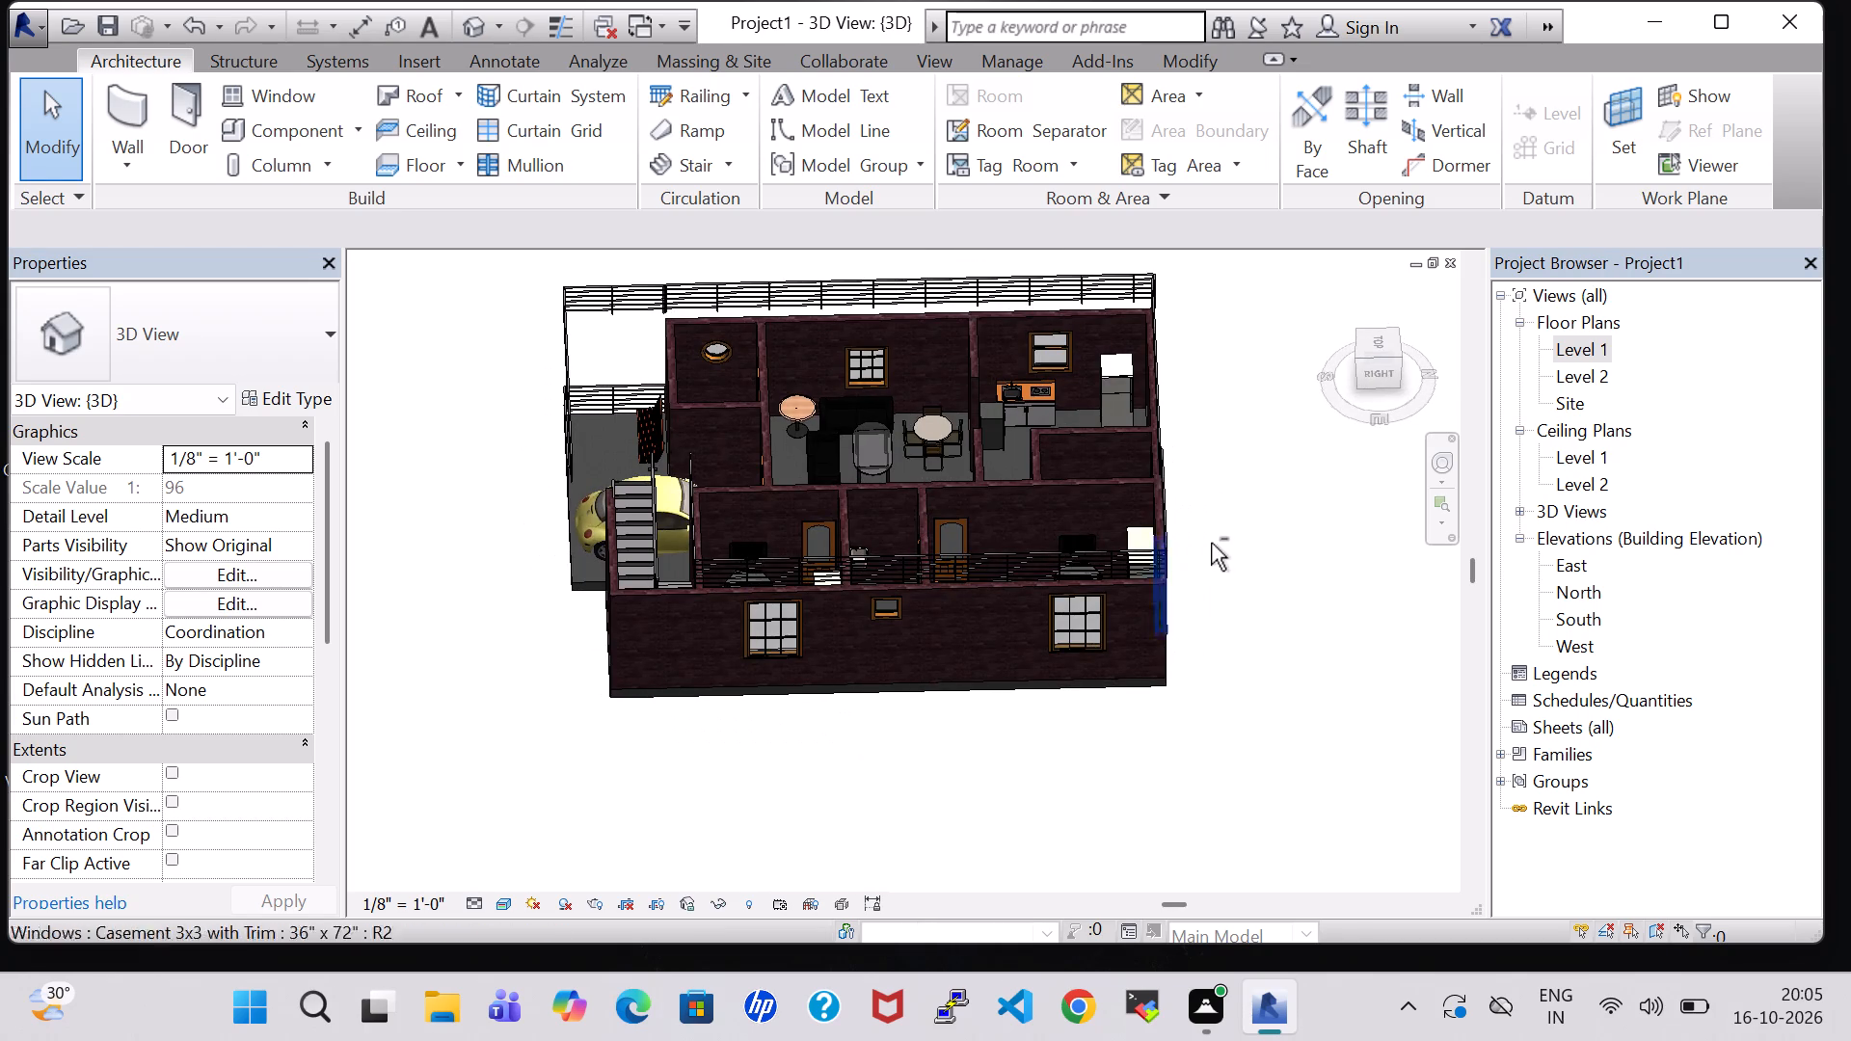
shift+middle_drag(1233, 534, 1147, 574)
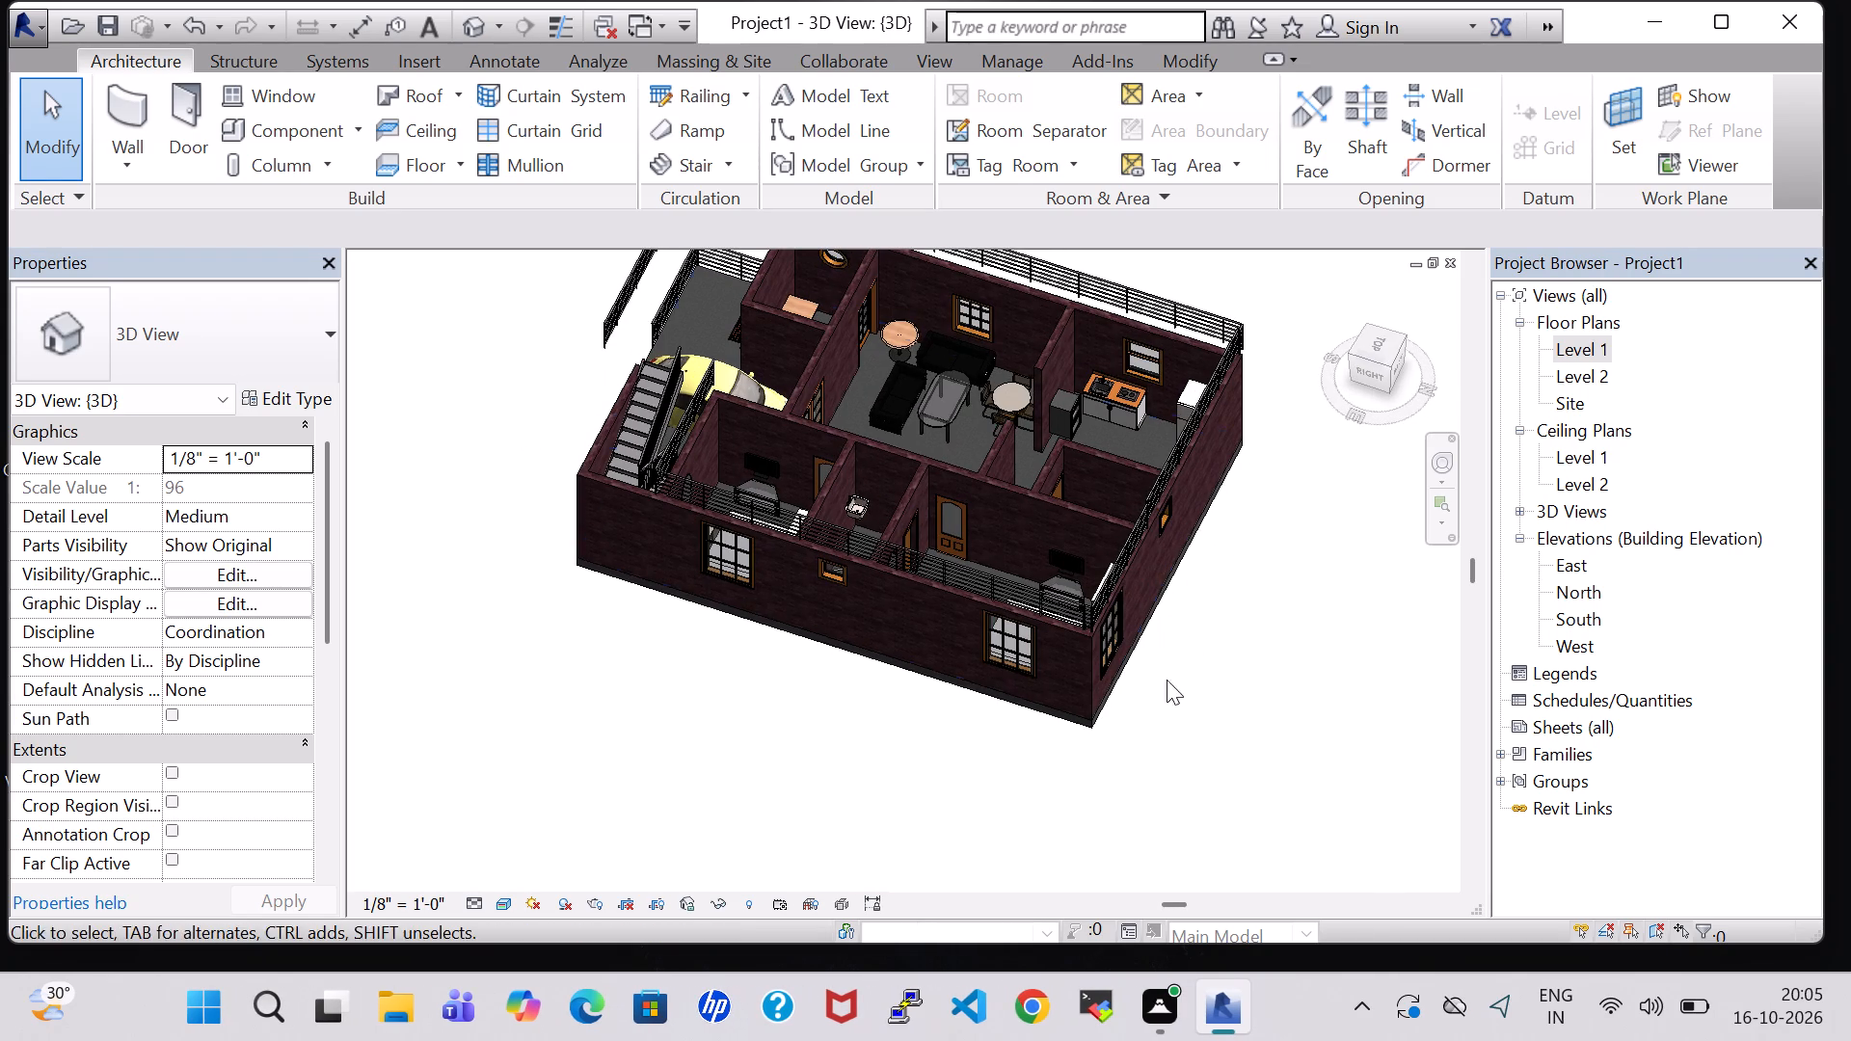
shift+middle_drag(1198, 715, 1038, 707)
shift+middle_drag(1198, 696, 1081, 709)
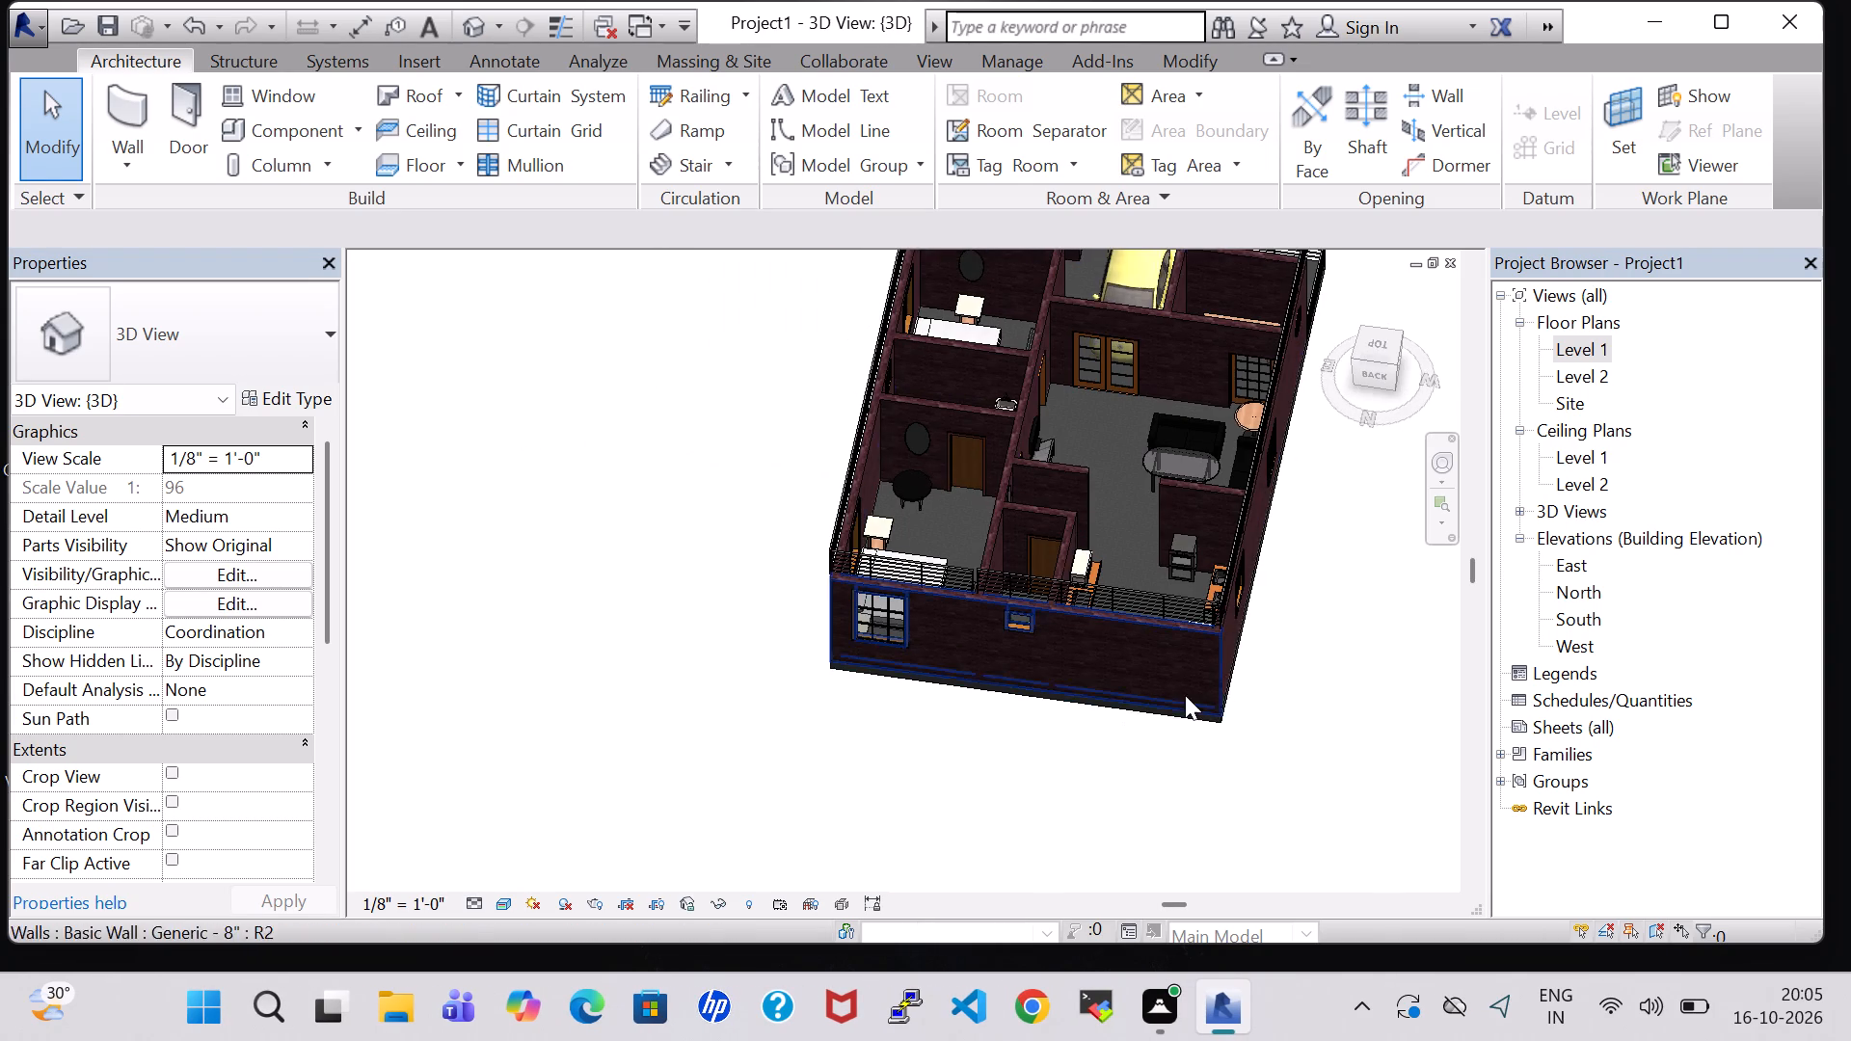
shift+middle_drag(1347, 686, 1173, 673)
shift+middle_drag(1289, 721, 959, 679)
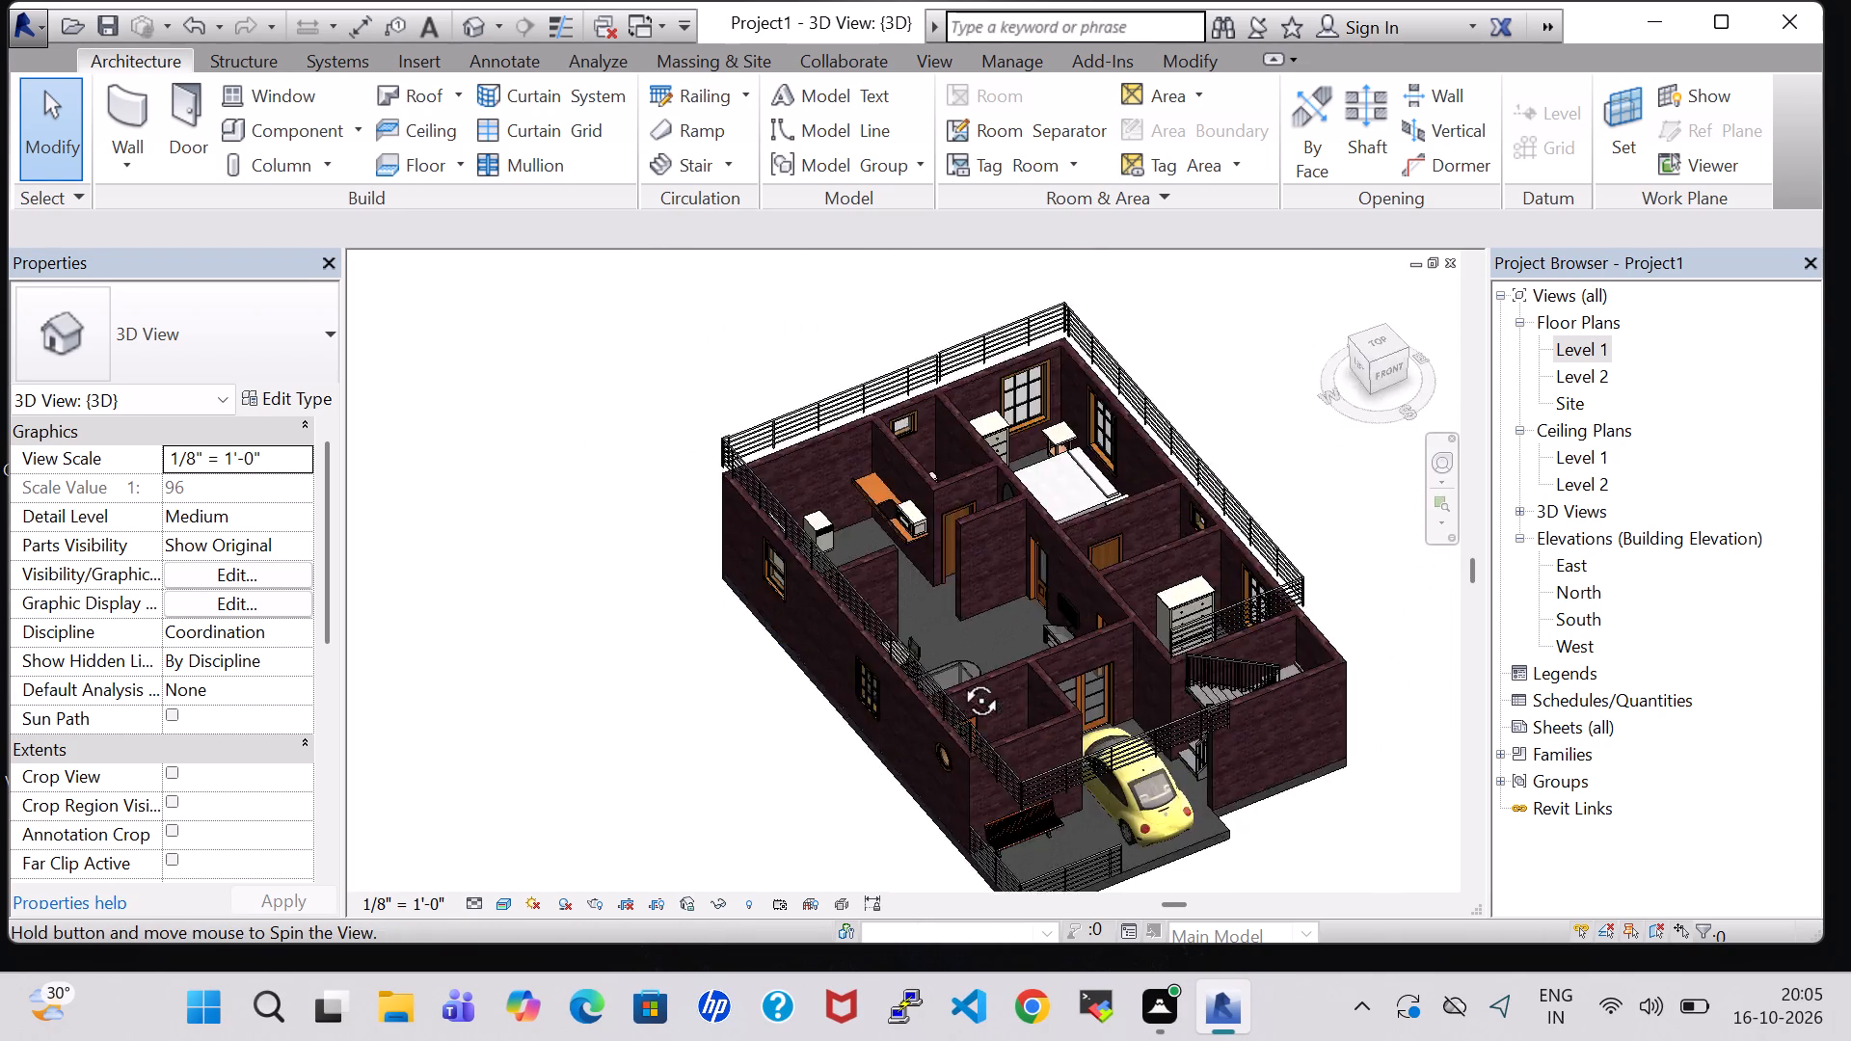
shift+middle_drag(959, 679, 850, 512)
scroll(1268, 671, up, 3)
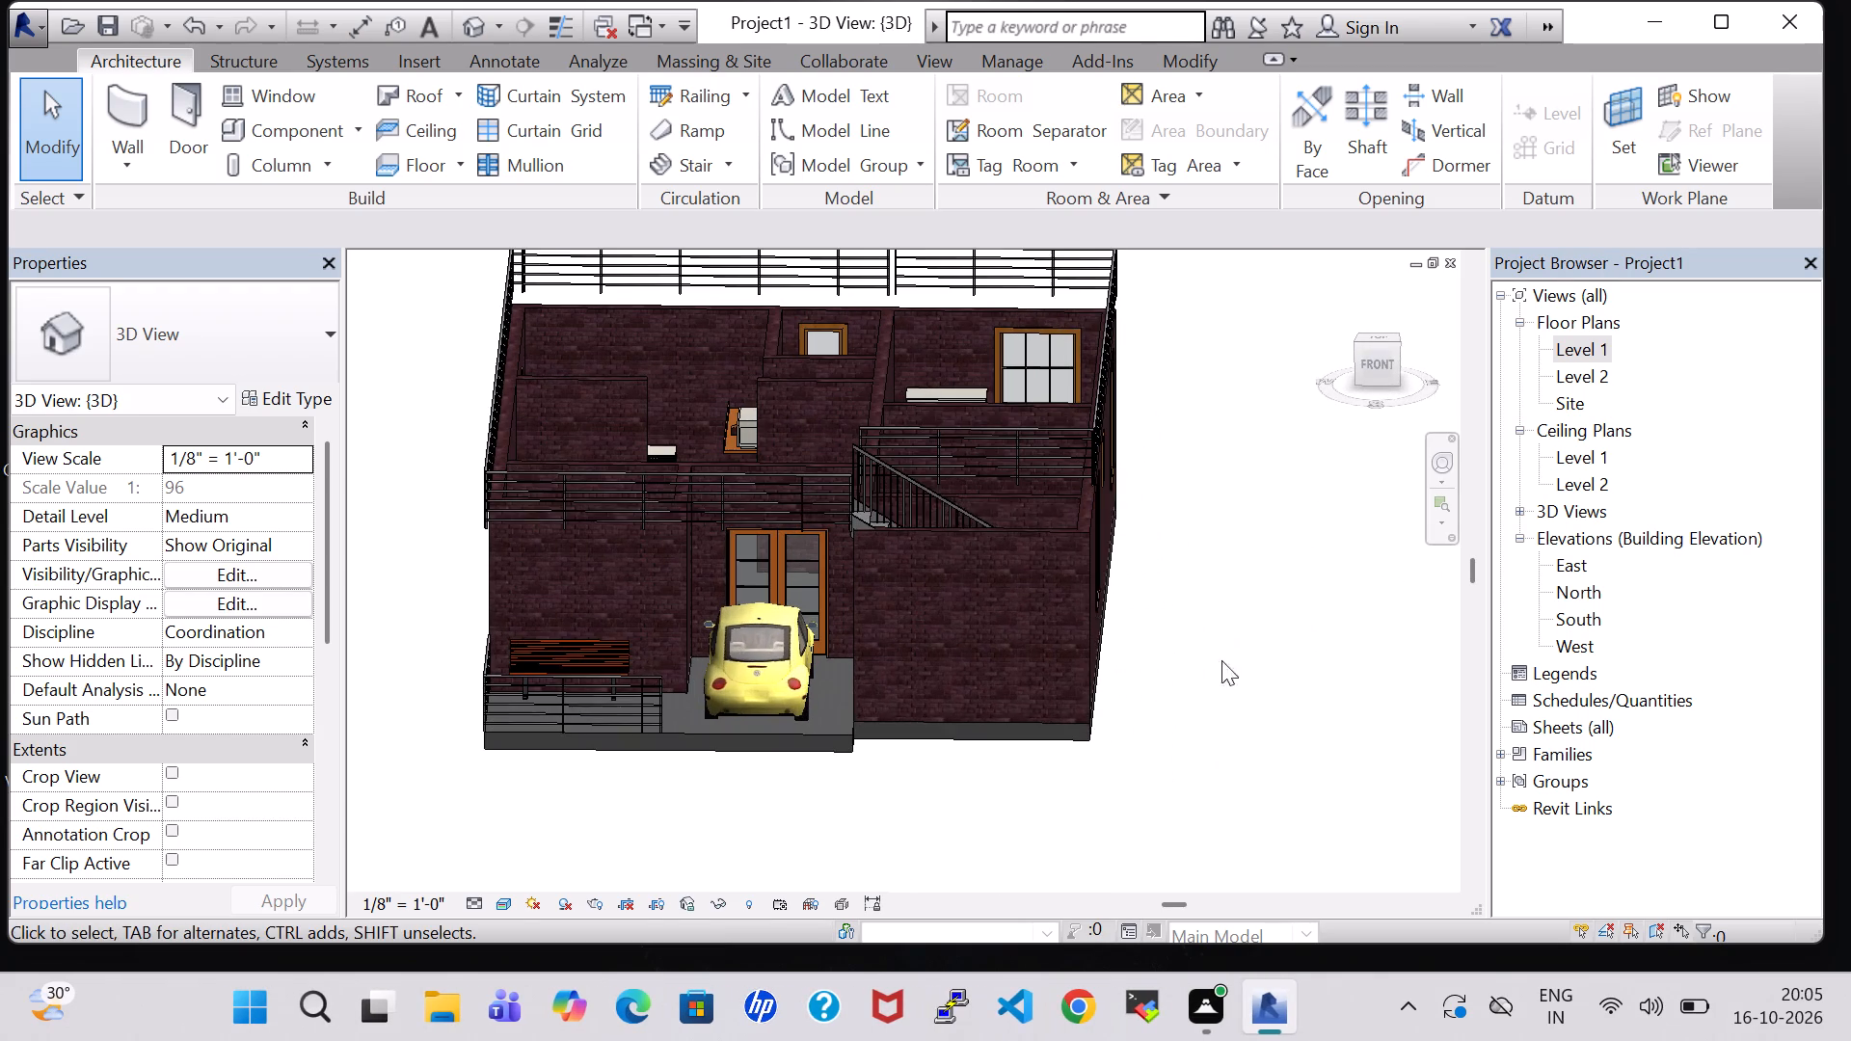
middle_drag(1196, 500, 1278, 547)
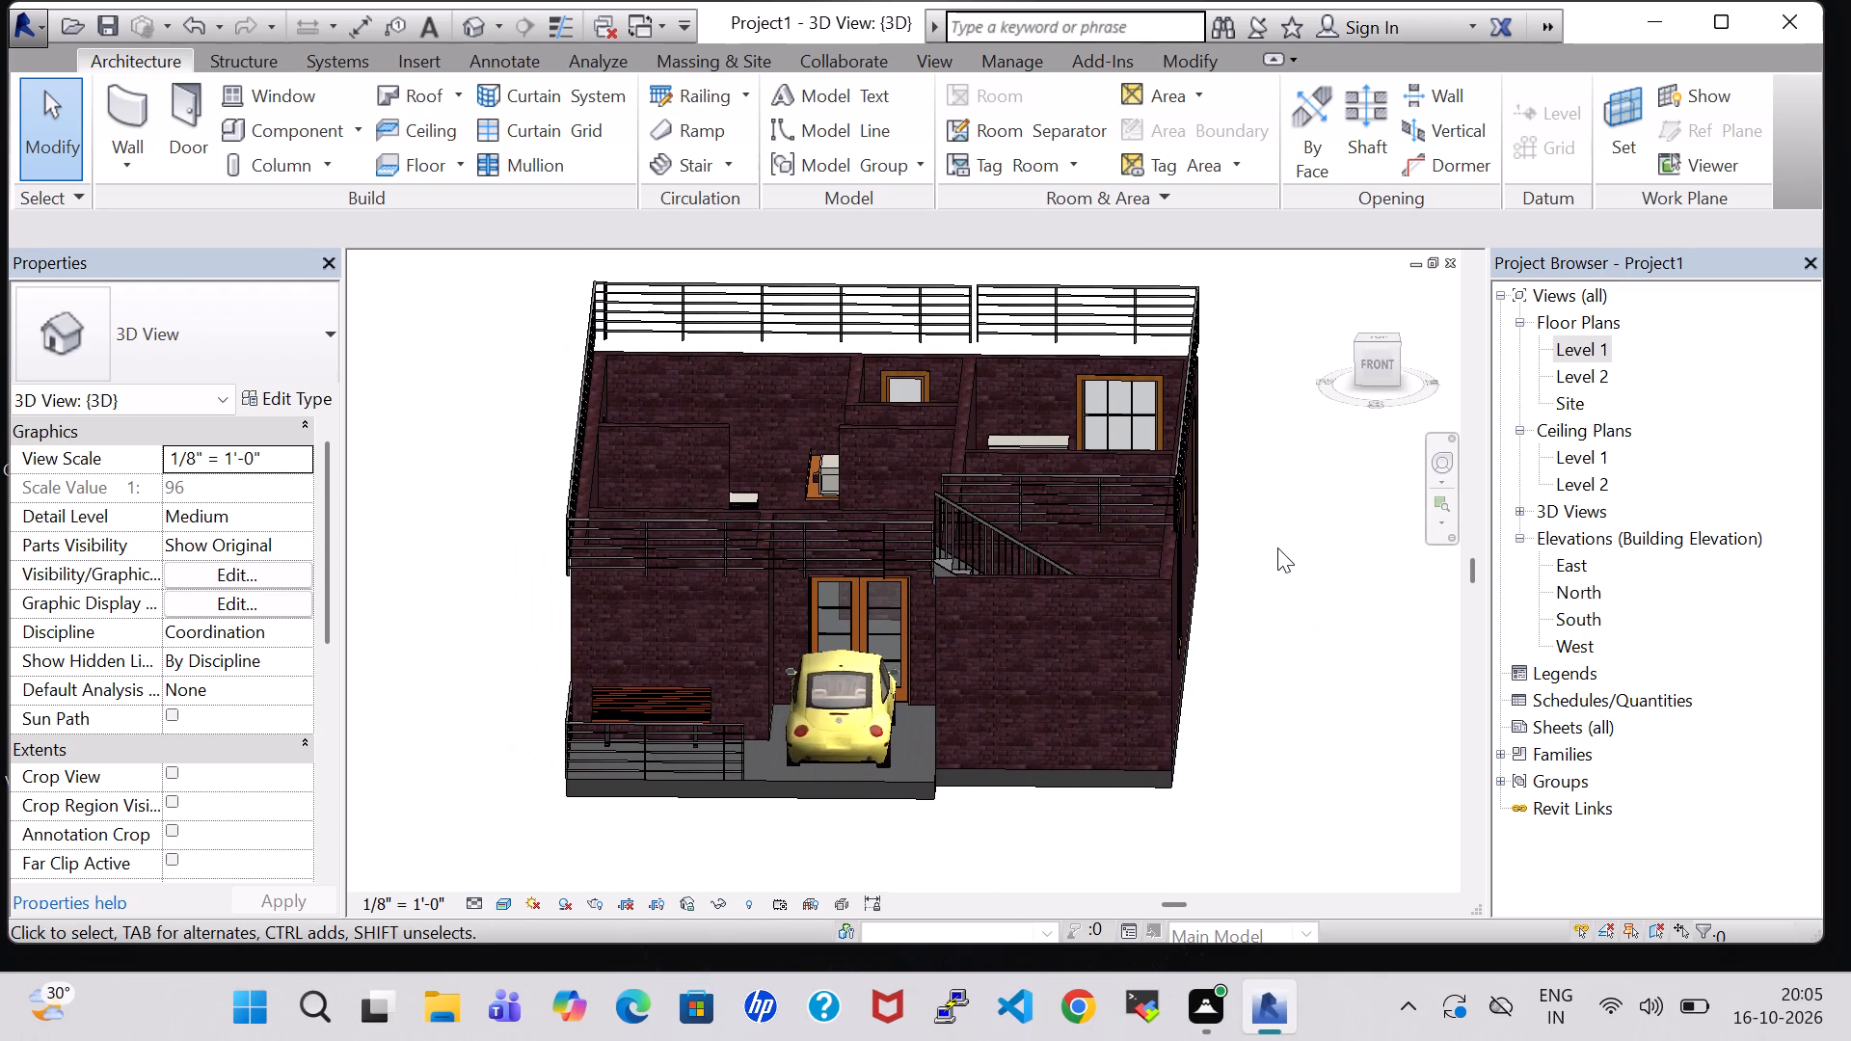
shift+middle_drag(1277, 547, 1272, 562)
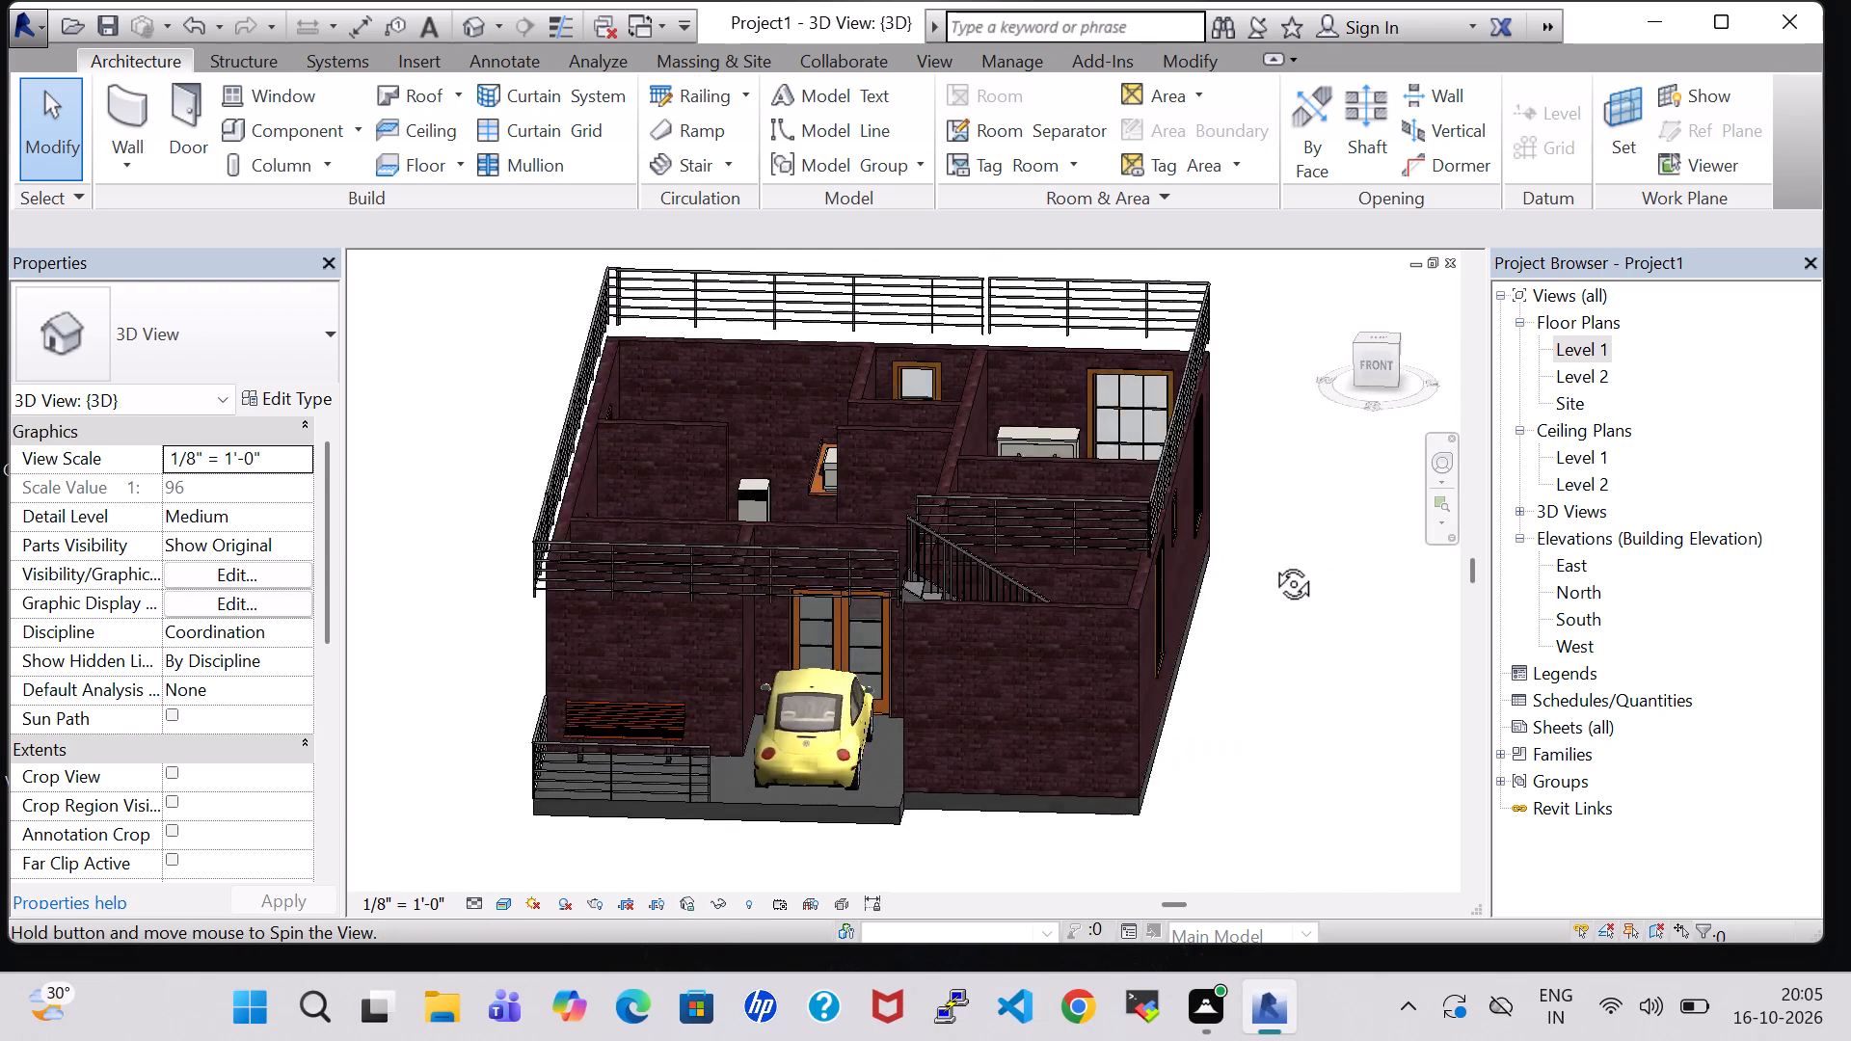
shift+middle_drag(1272, 562, 1284, 526)
Load the Table-Coffee family from the Tables folder of the US Imperial furniture library.
click(299, 133)
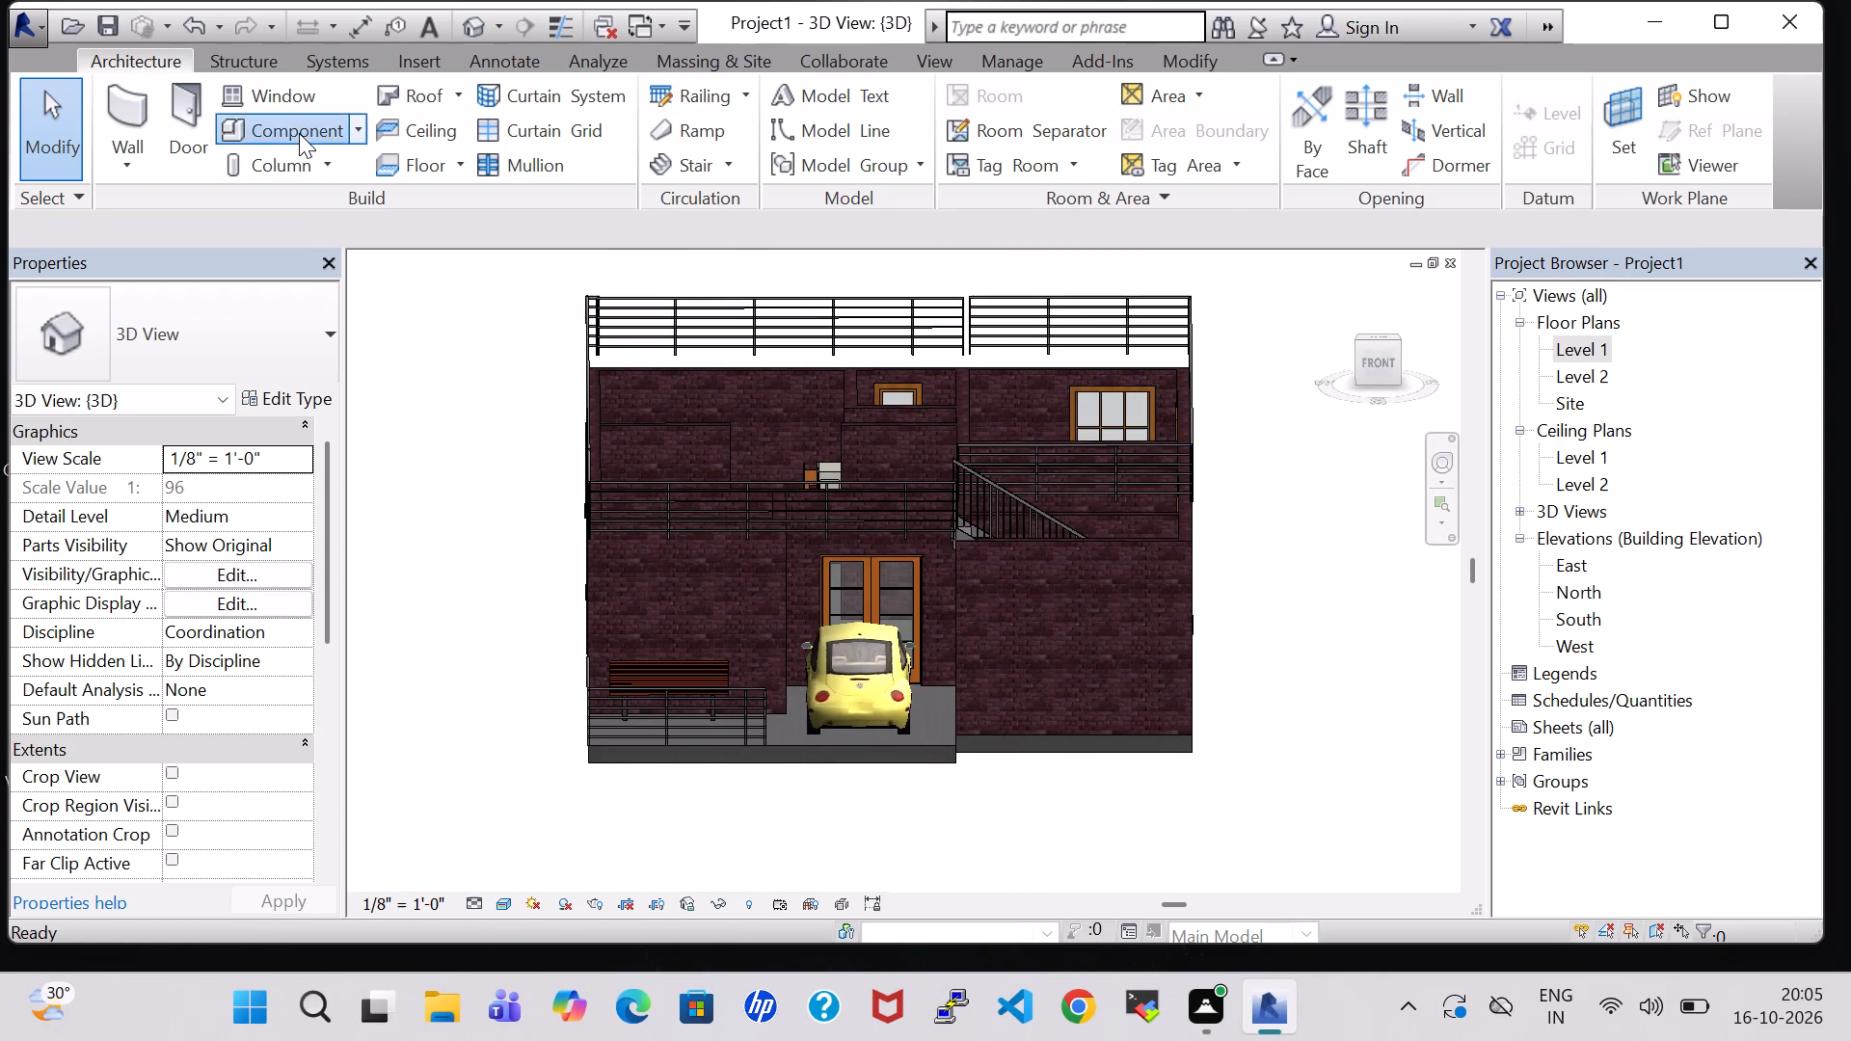
click(1173, 144)
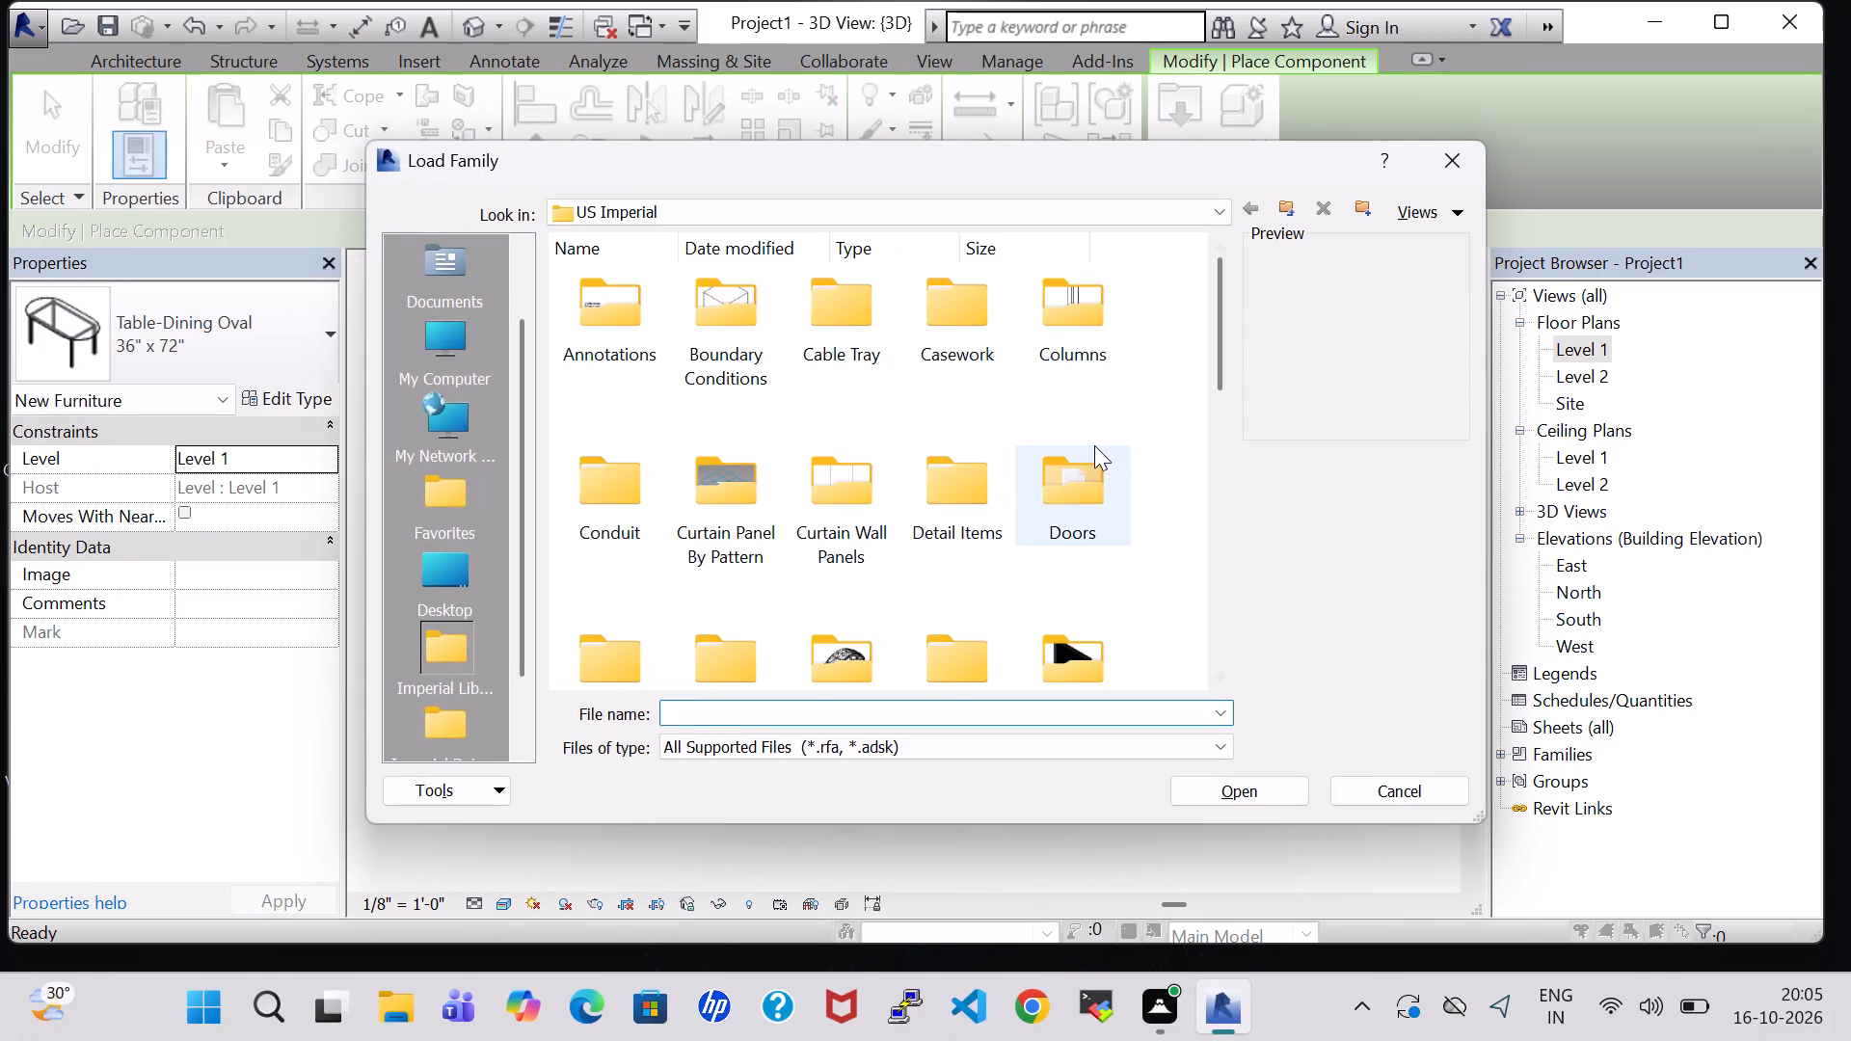
scroll(1094, 452, down, 2)
scroll(1064, 287, up, 1)
double_click(1066, 430)
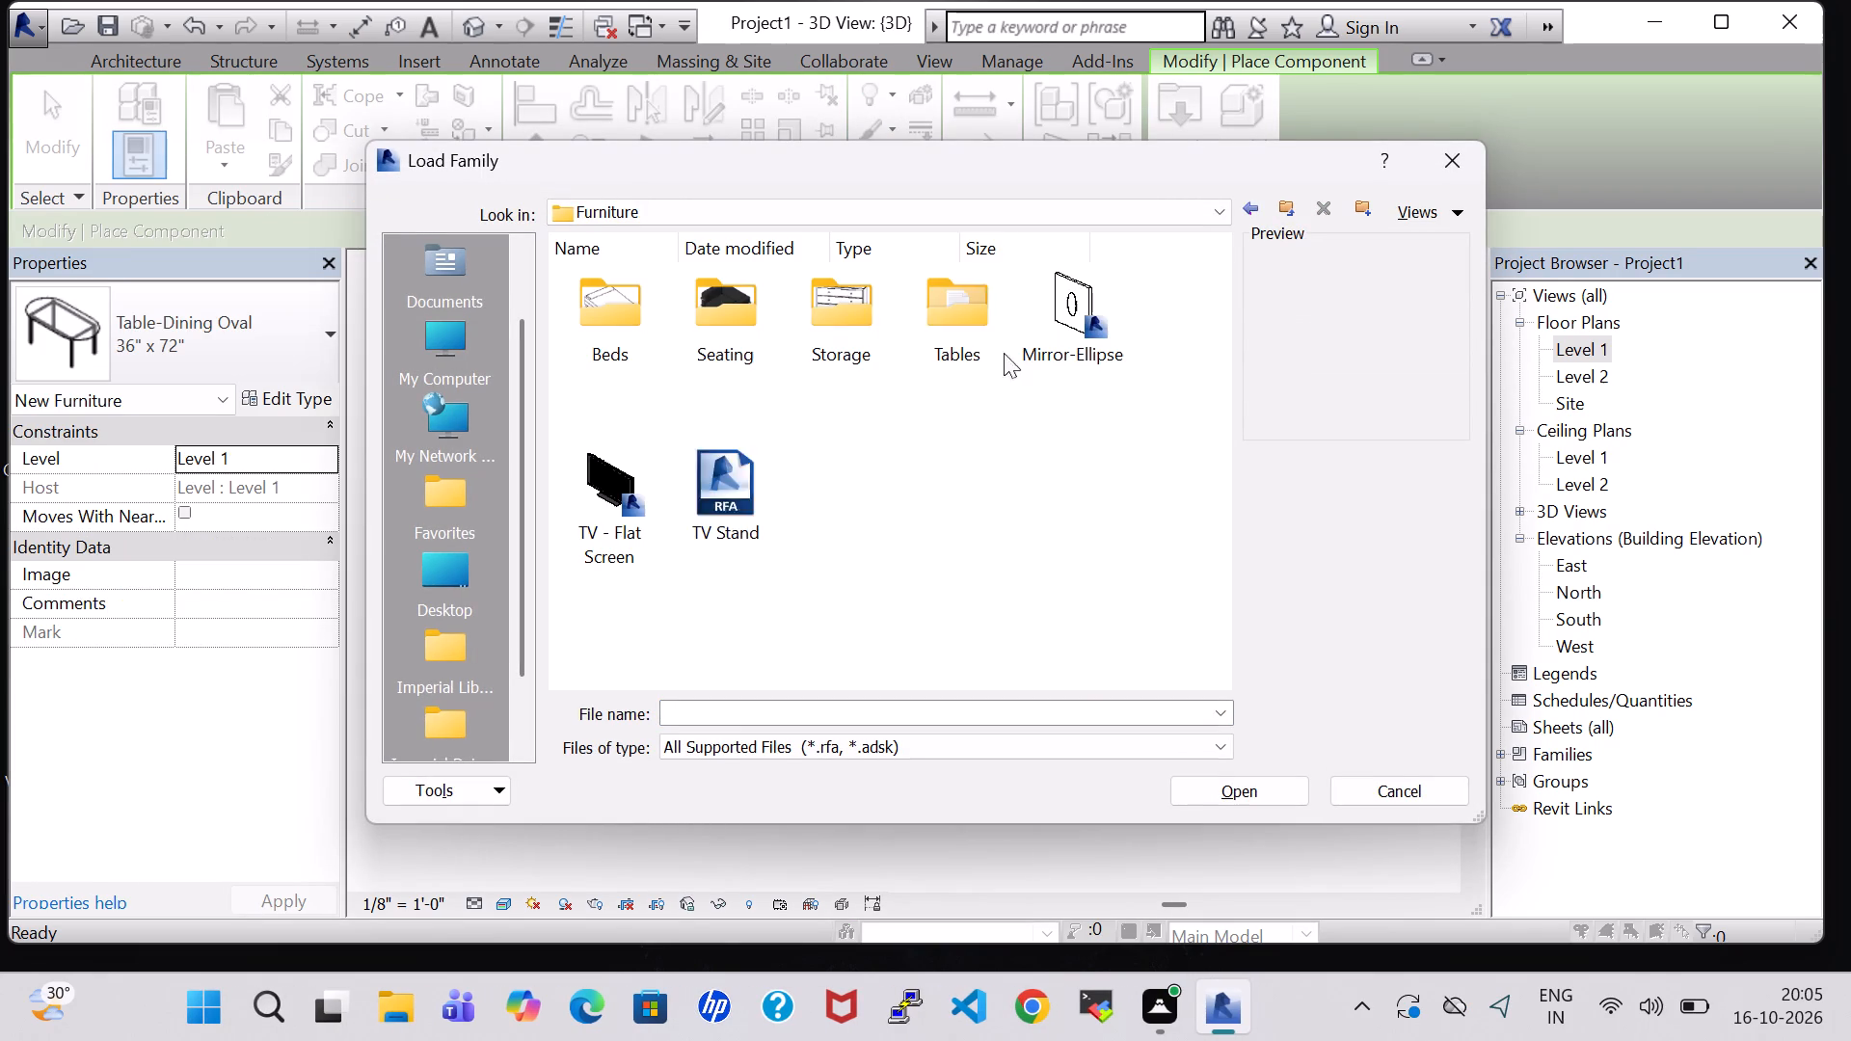
double_click(971, 317)
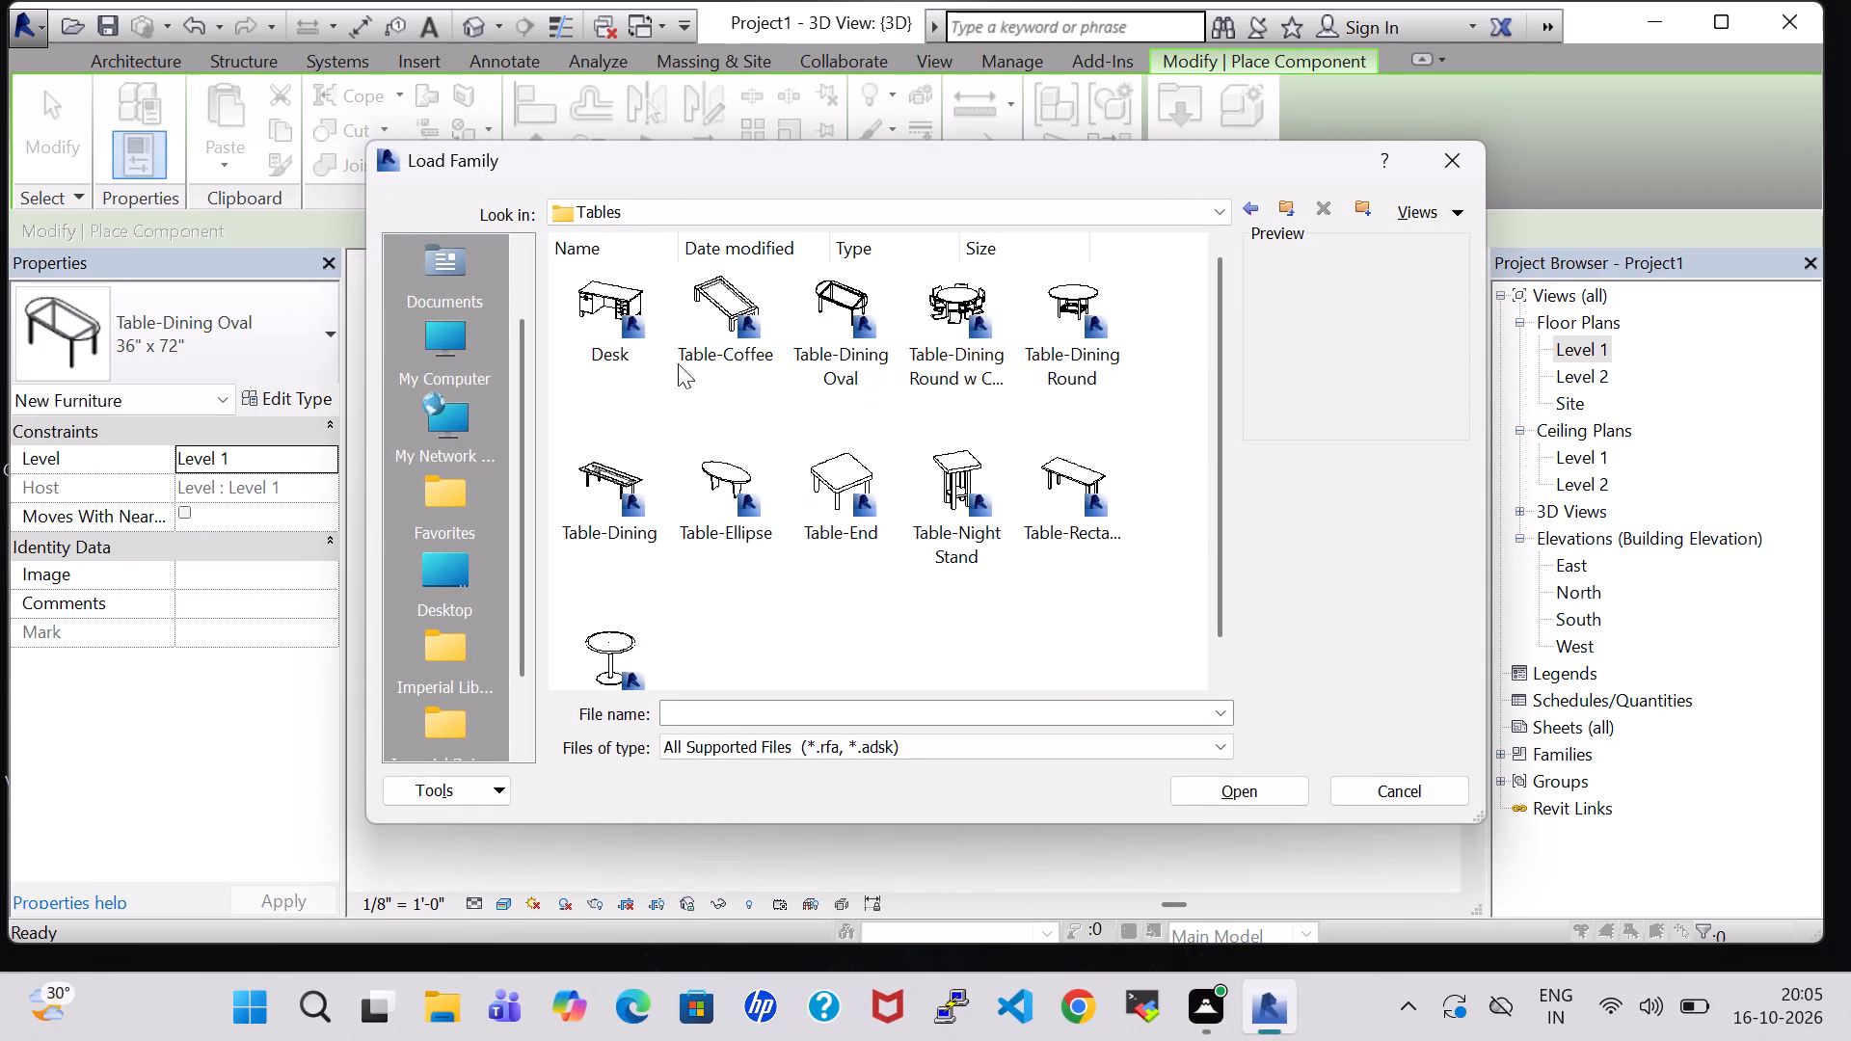
click(744, 310)
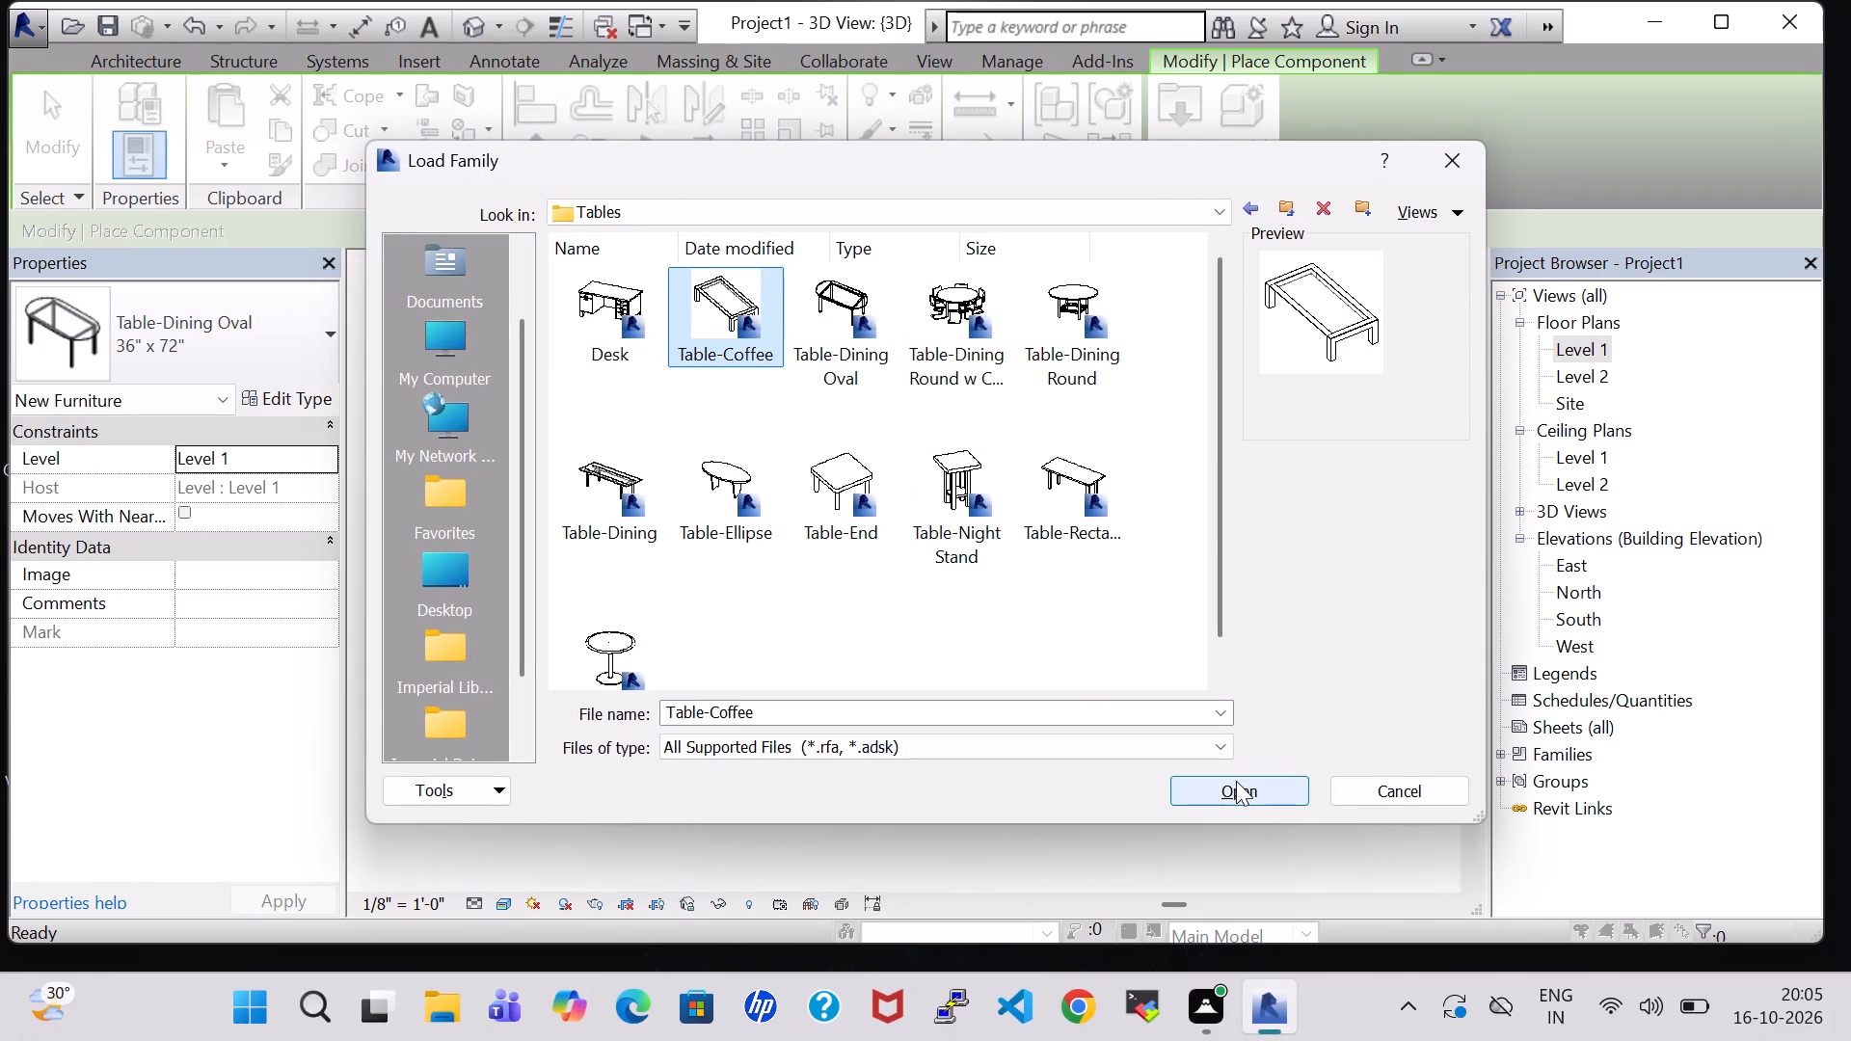
click(1236, 782)
Place a 24" x 24" x 24" Table-Coffee in the Level 1 portico, centred in front of the park bench.
double_click(1573, 355)
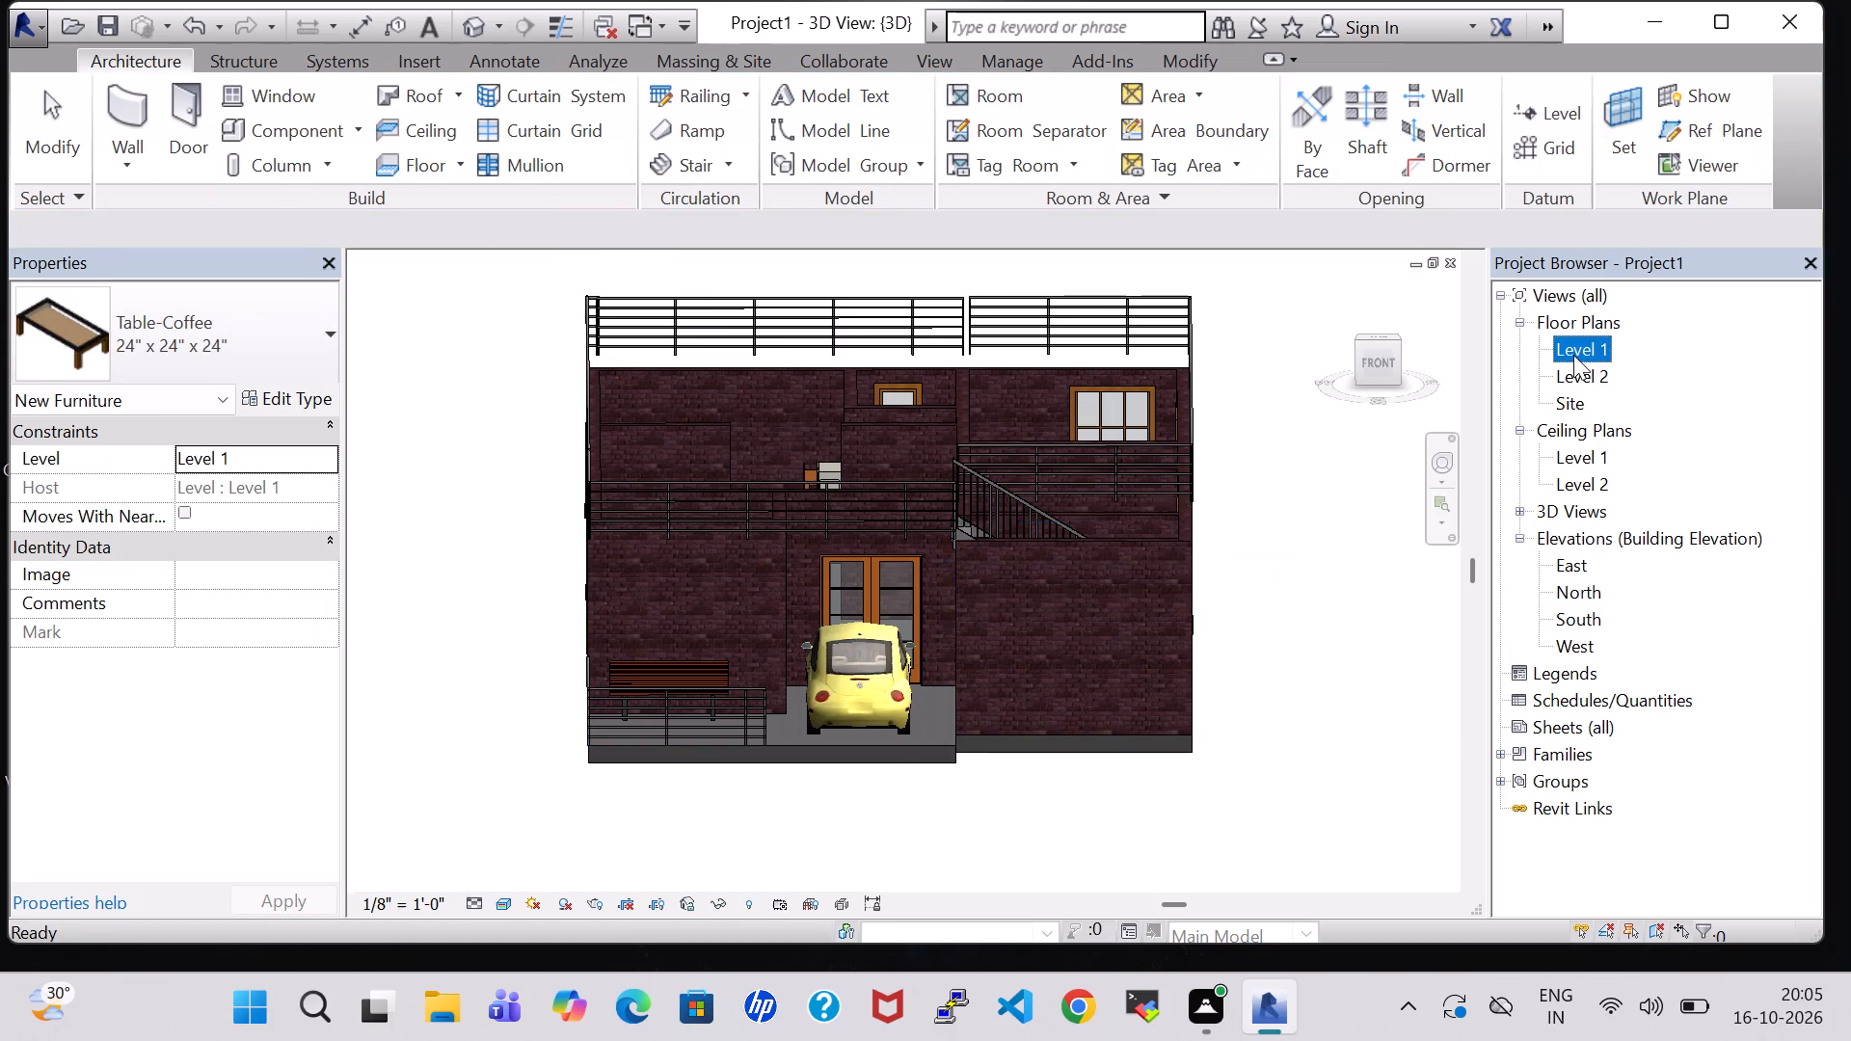
scroll(713, 718, down, 1)
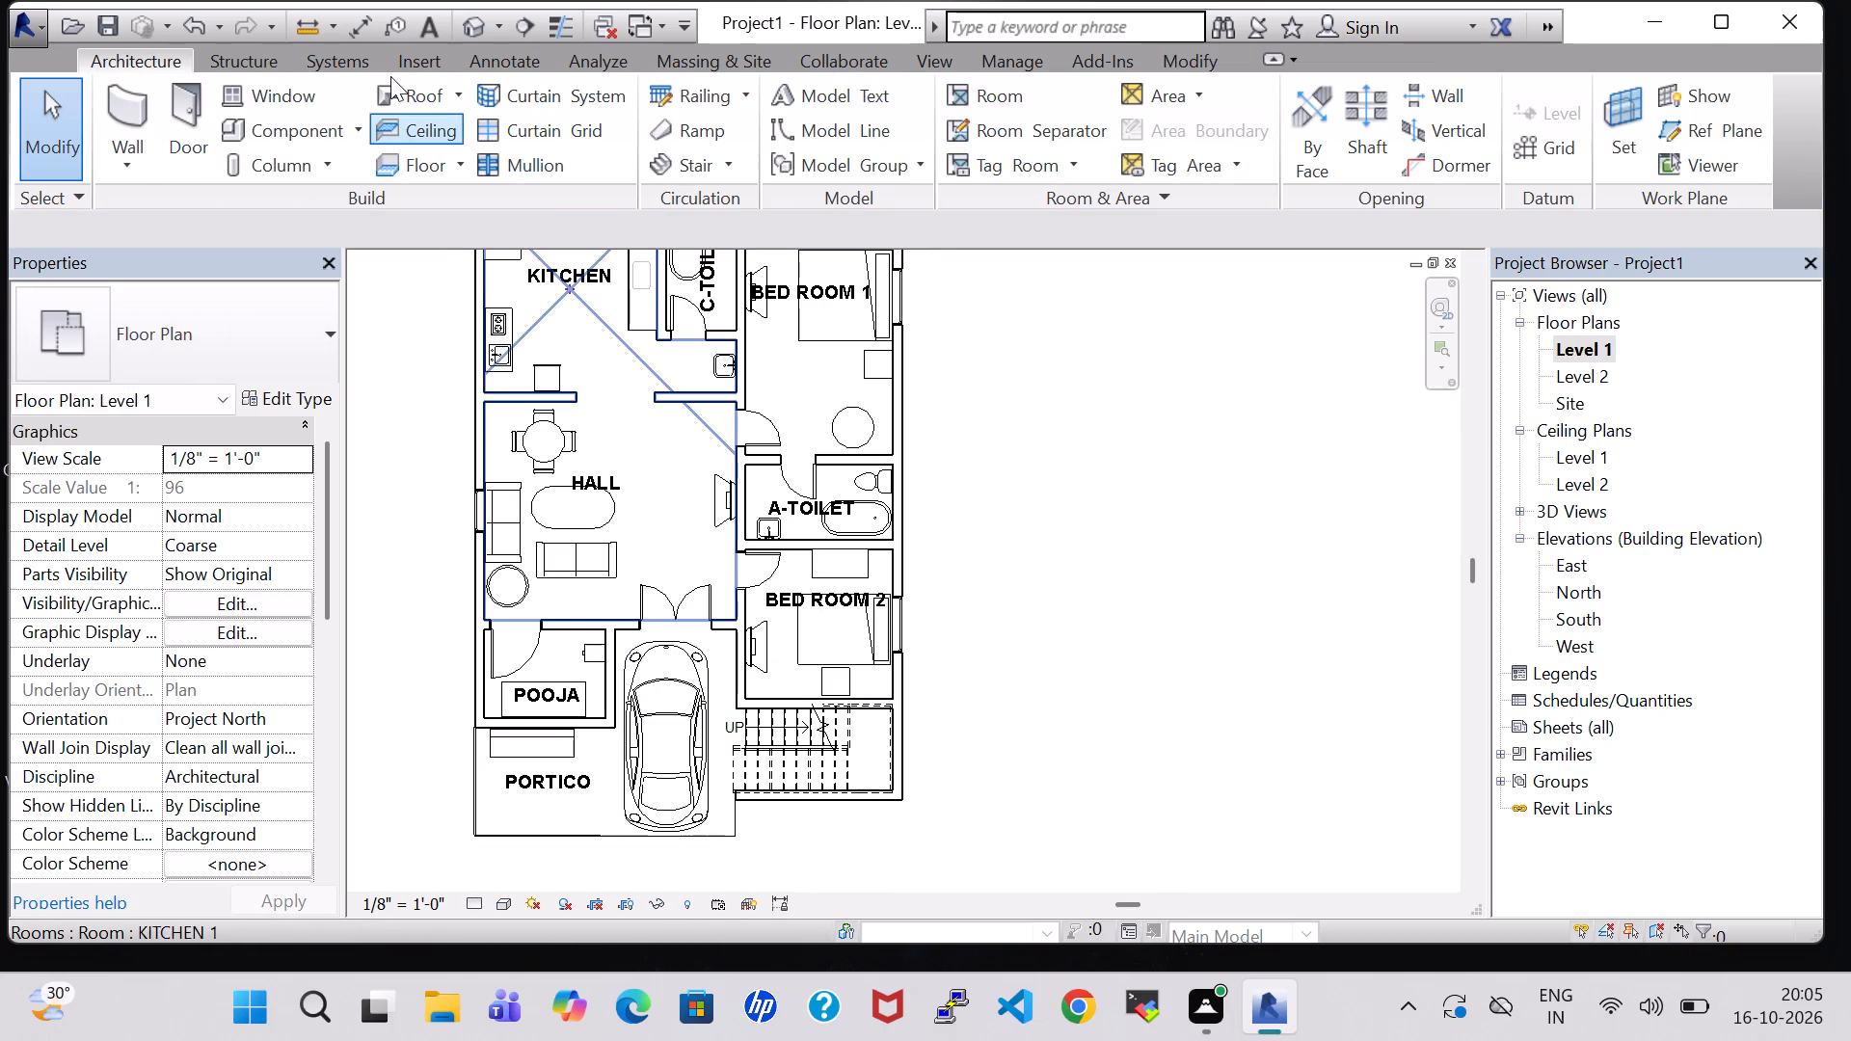
click(247, 130)
middle_drag(1175, 596, 1397, 517)
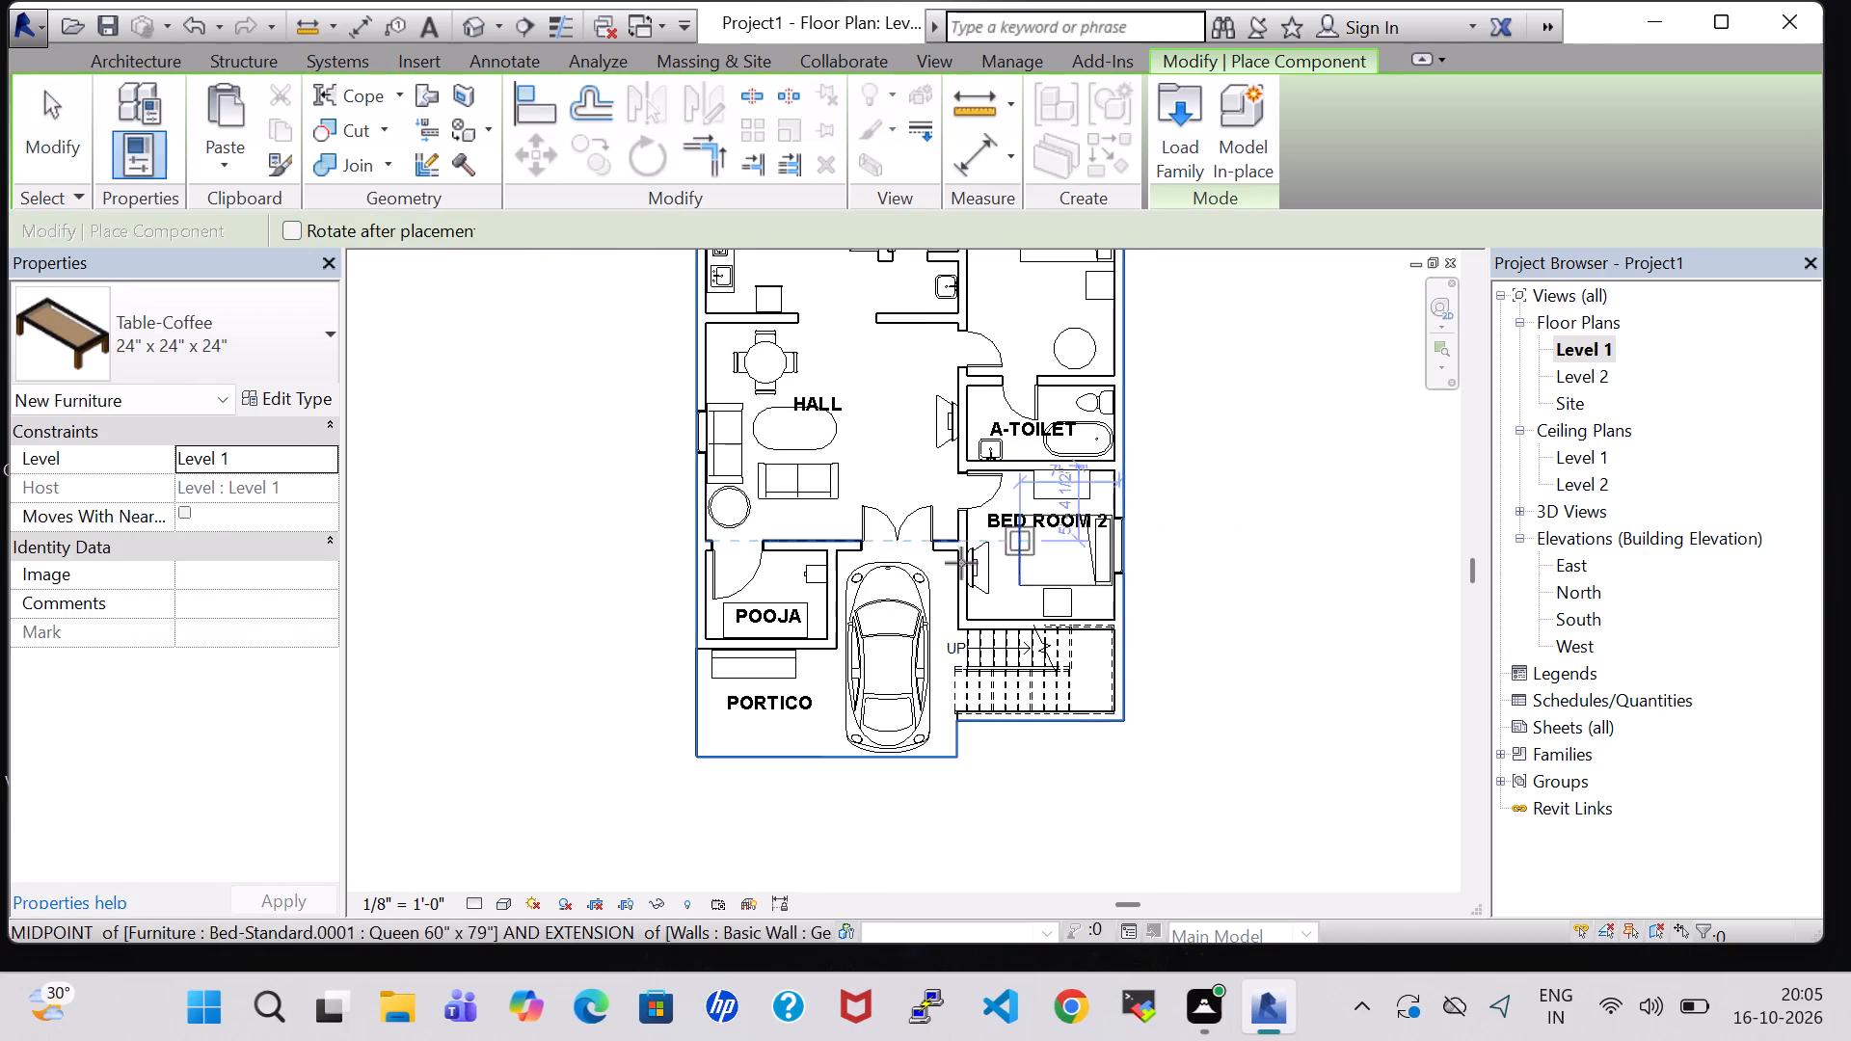
scroll(818, 593, up, 5)
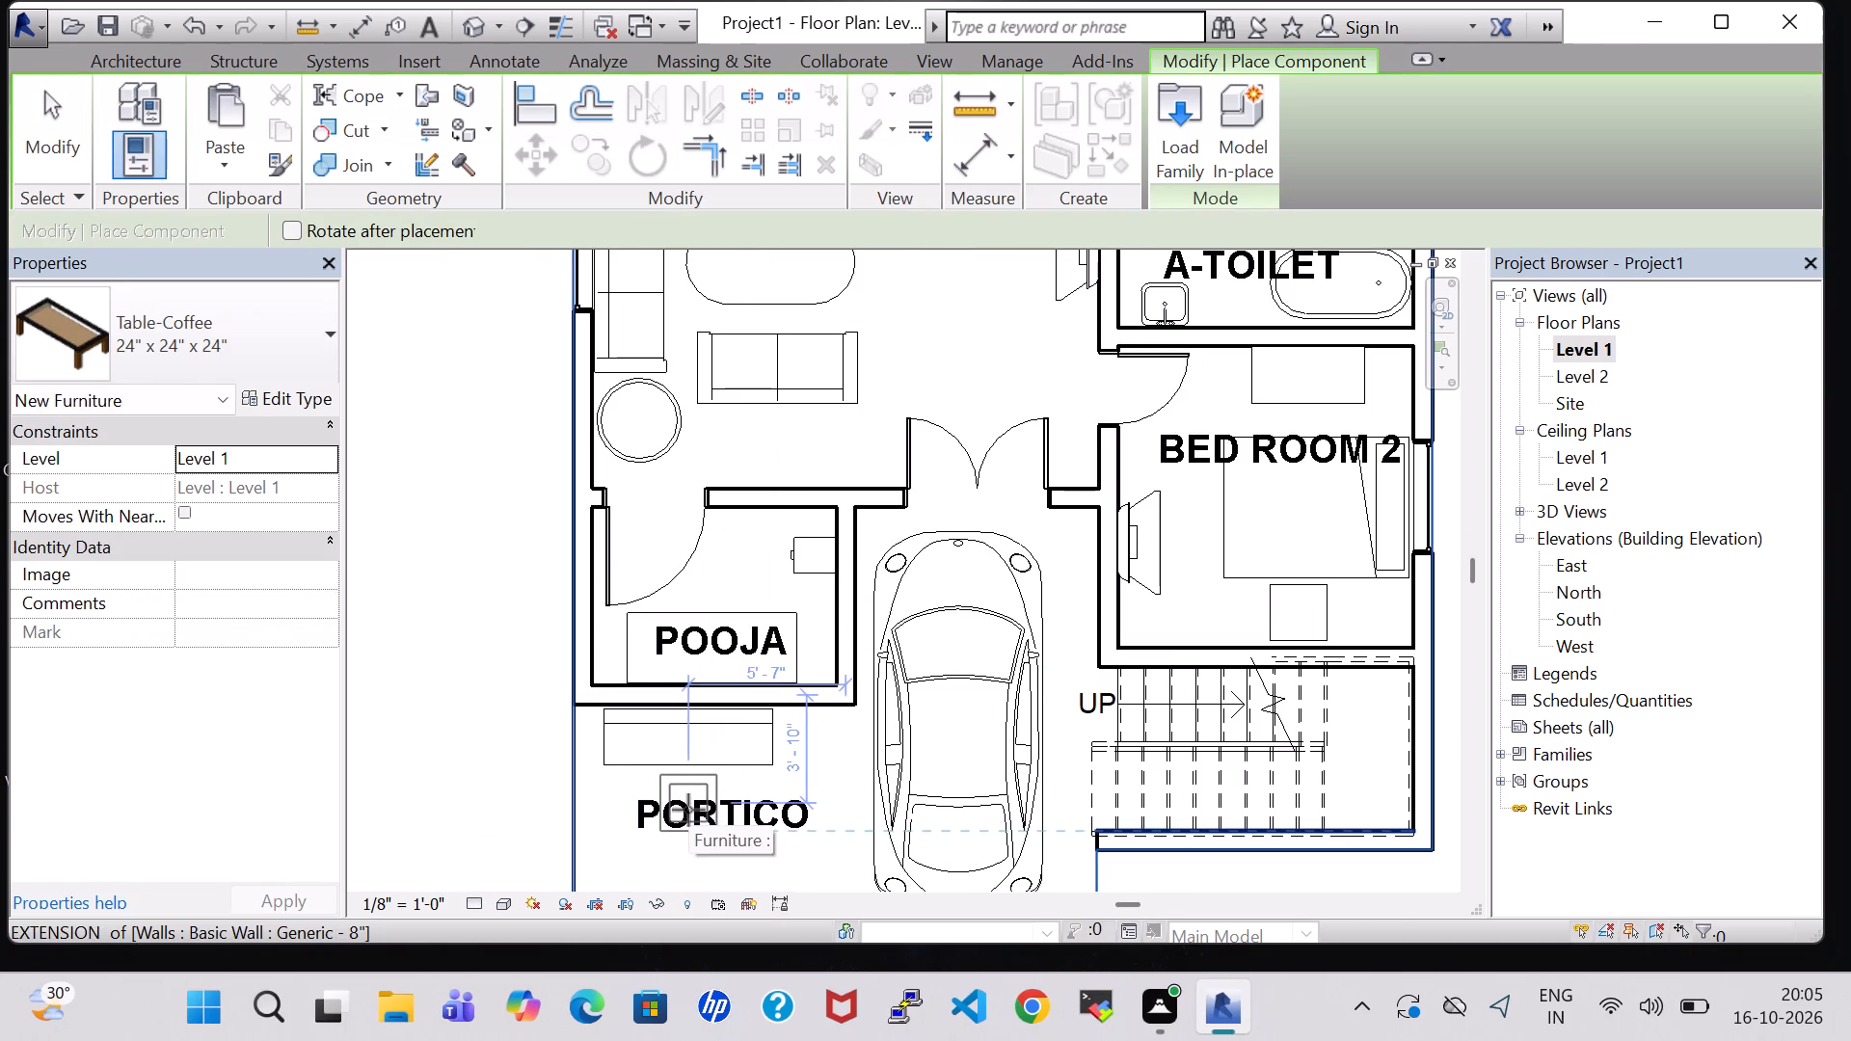
click(688, 810)
key(Escape)
key(Escape)
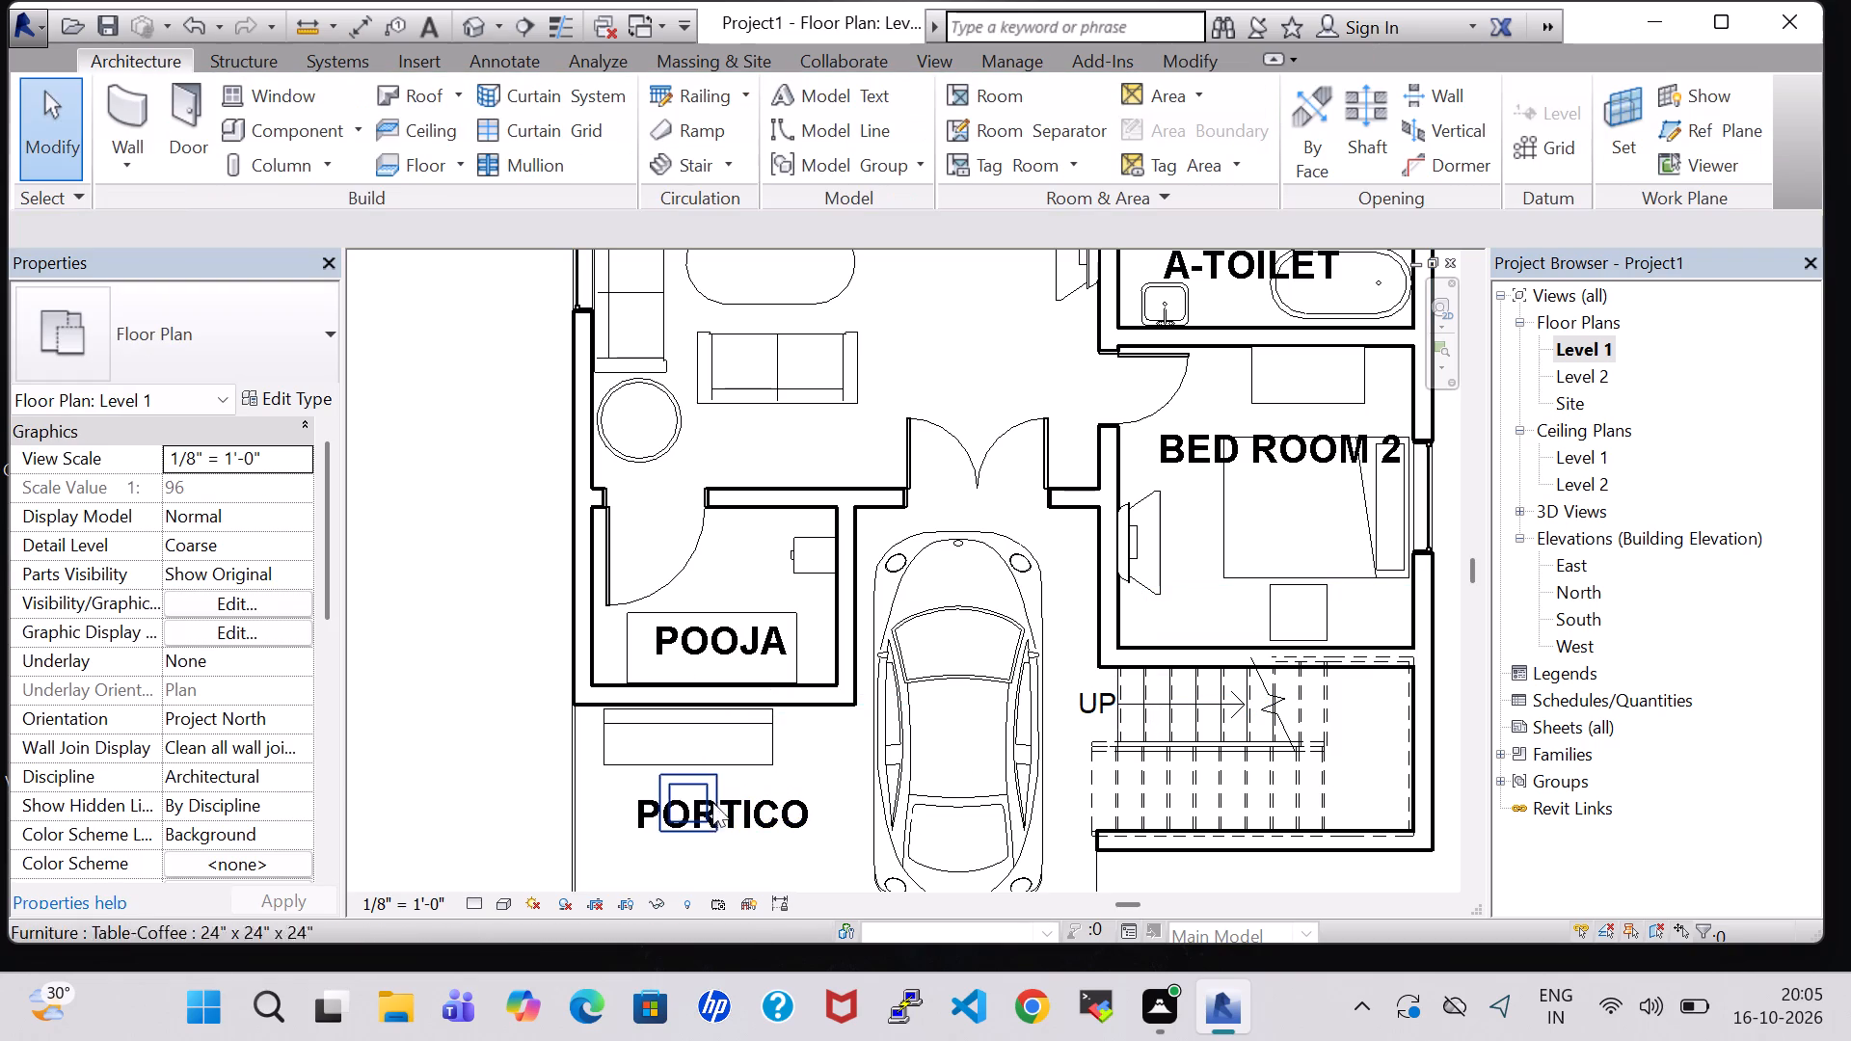
Nudge the PORTICO room tag down and slightly left so it sits clear below the coffee table.
click(759, 812)
key(Down)
key(Down)
key(Down)
key(Down)
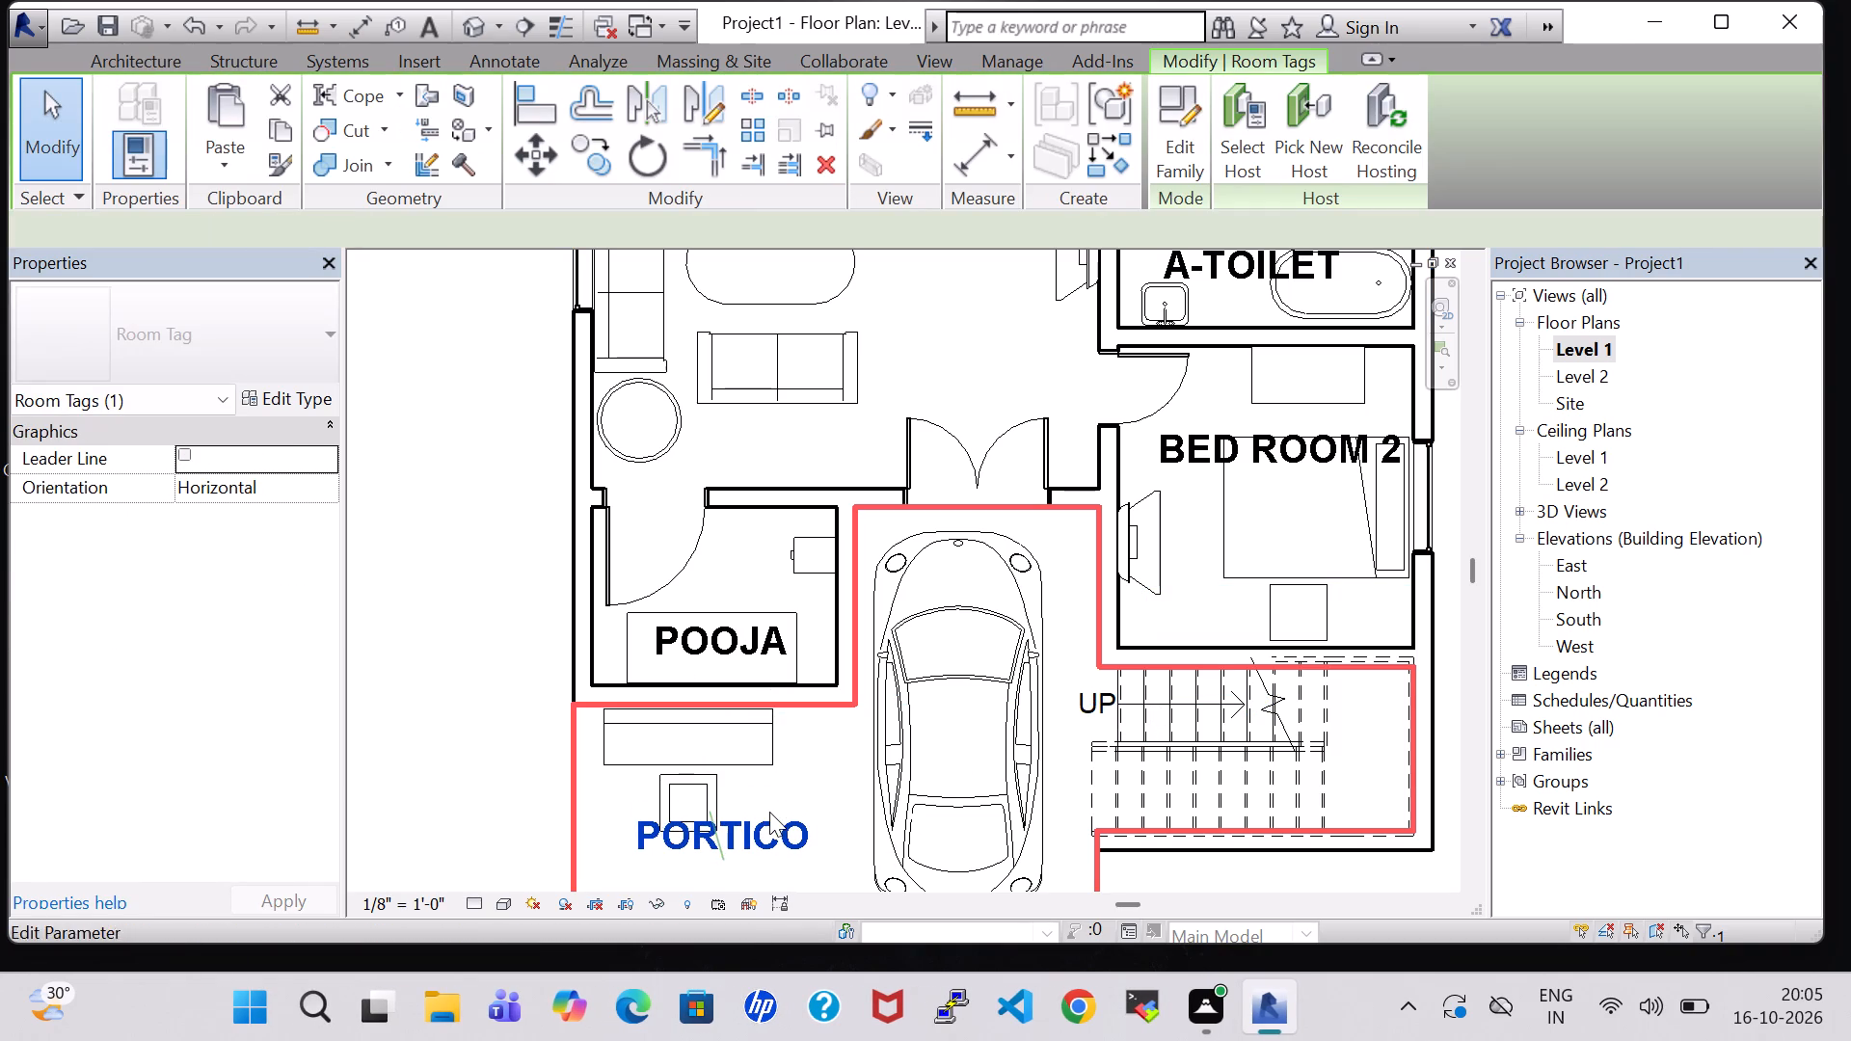
key(Down)
key(Down)
key(Left)
key(Left)
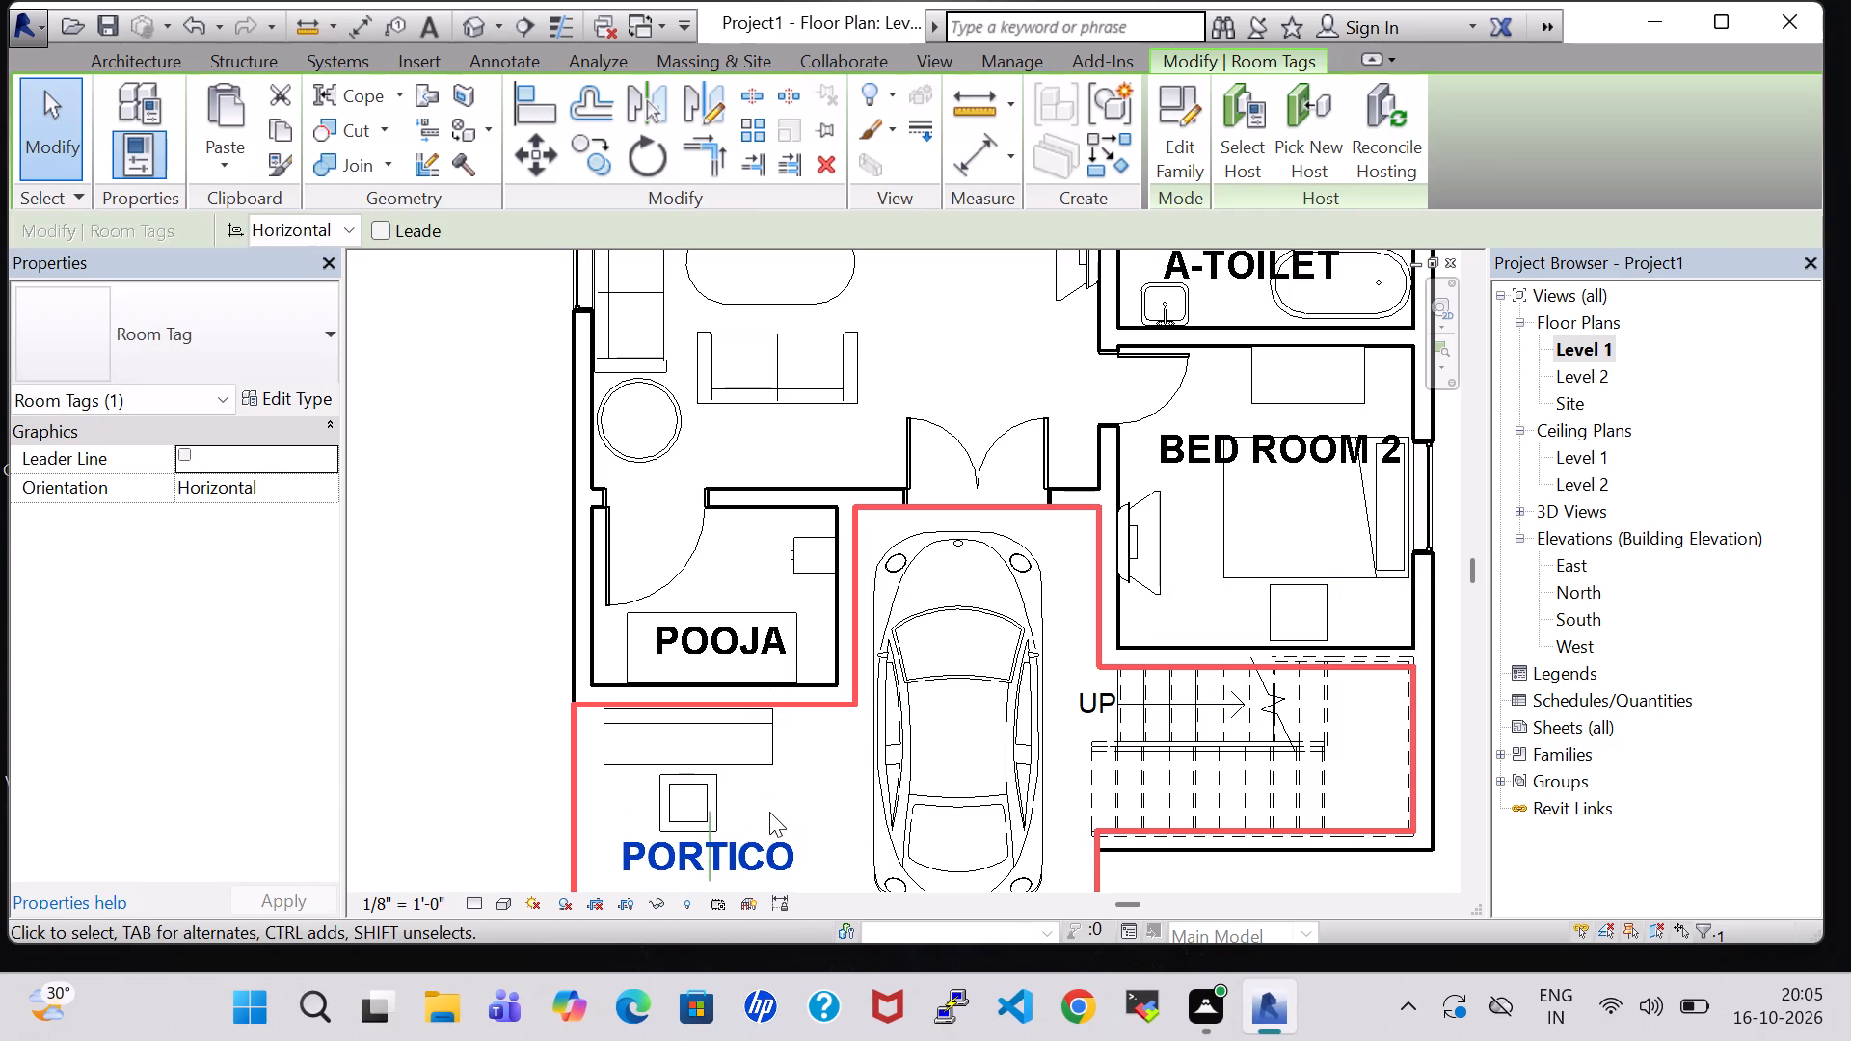
key(Left)
key(Down)
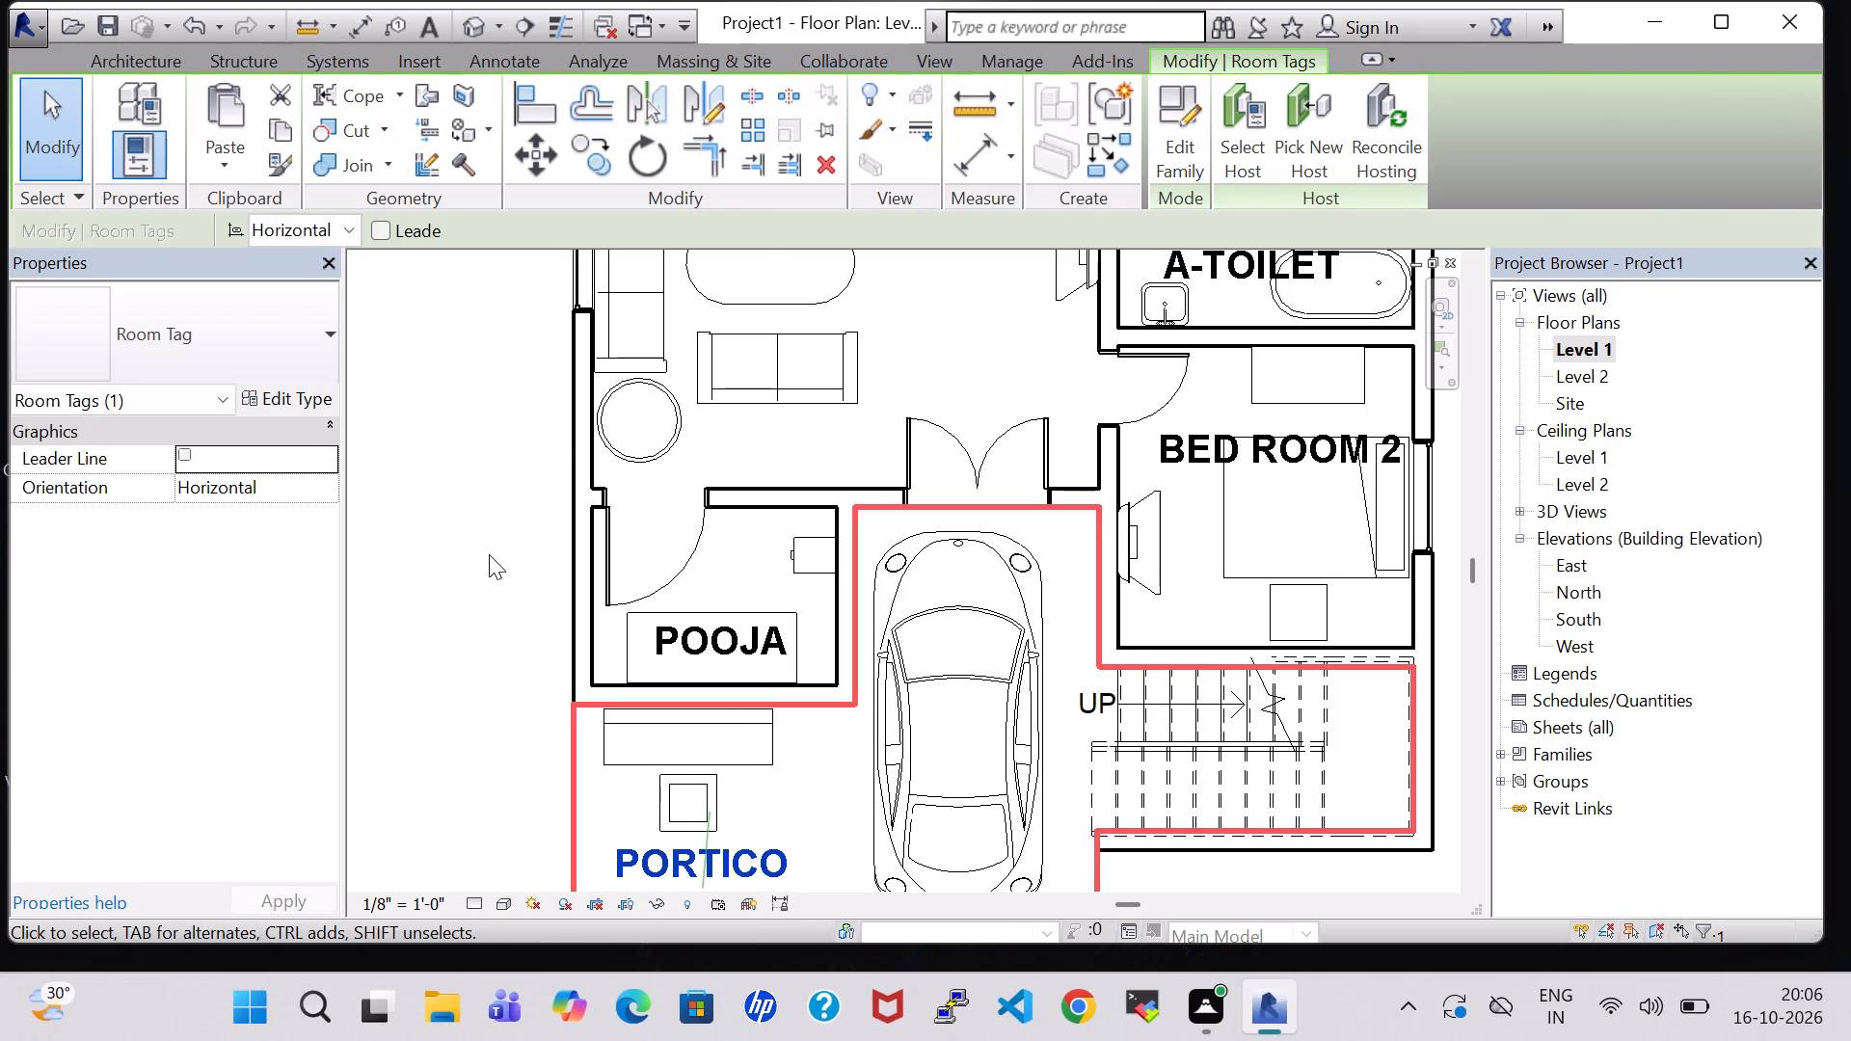
click(489, 554)
Load the RPC Male family from the Entourage folder of the US Imperial library.
scroll(489, 554, down, 3)
middle_drag(1215, 428, 1232, 450)
scroll(1215, 428, down, 1)
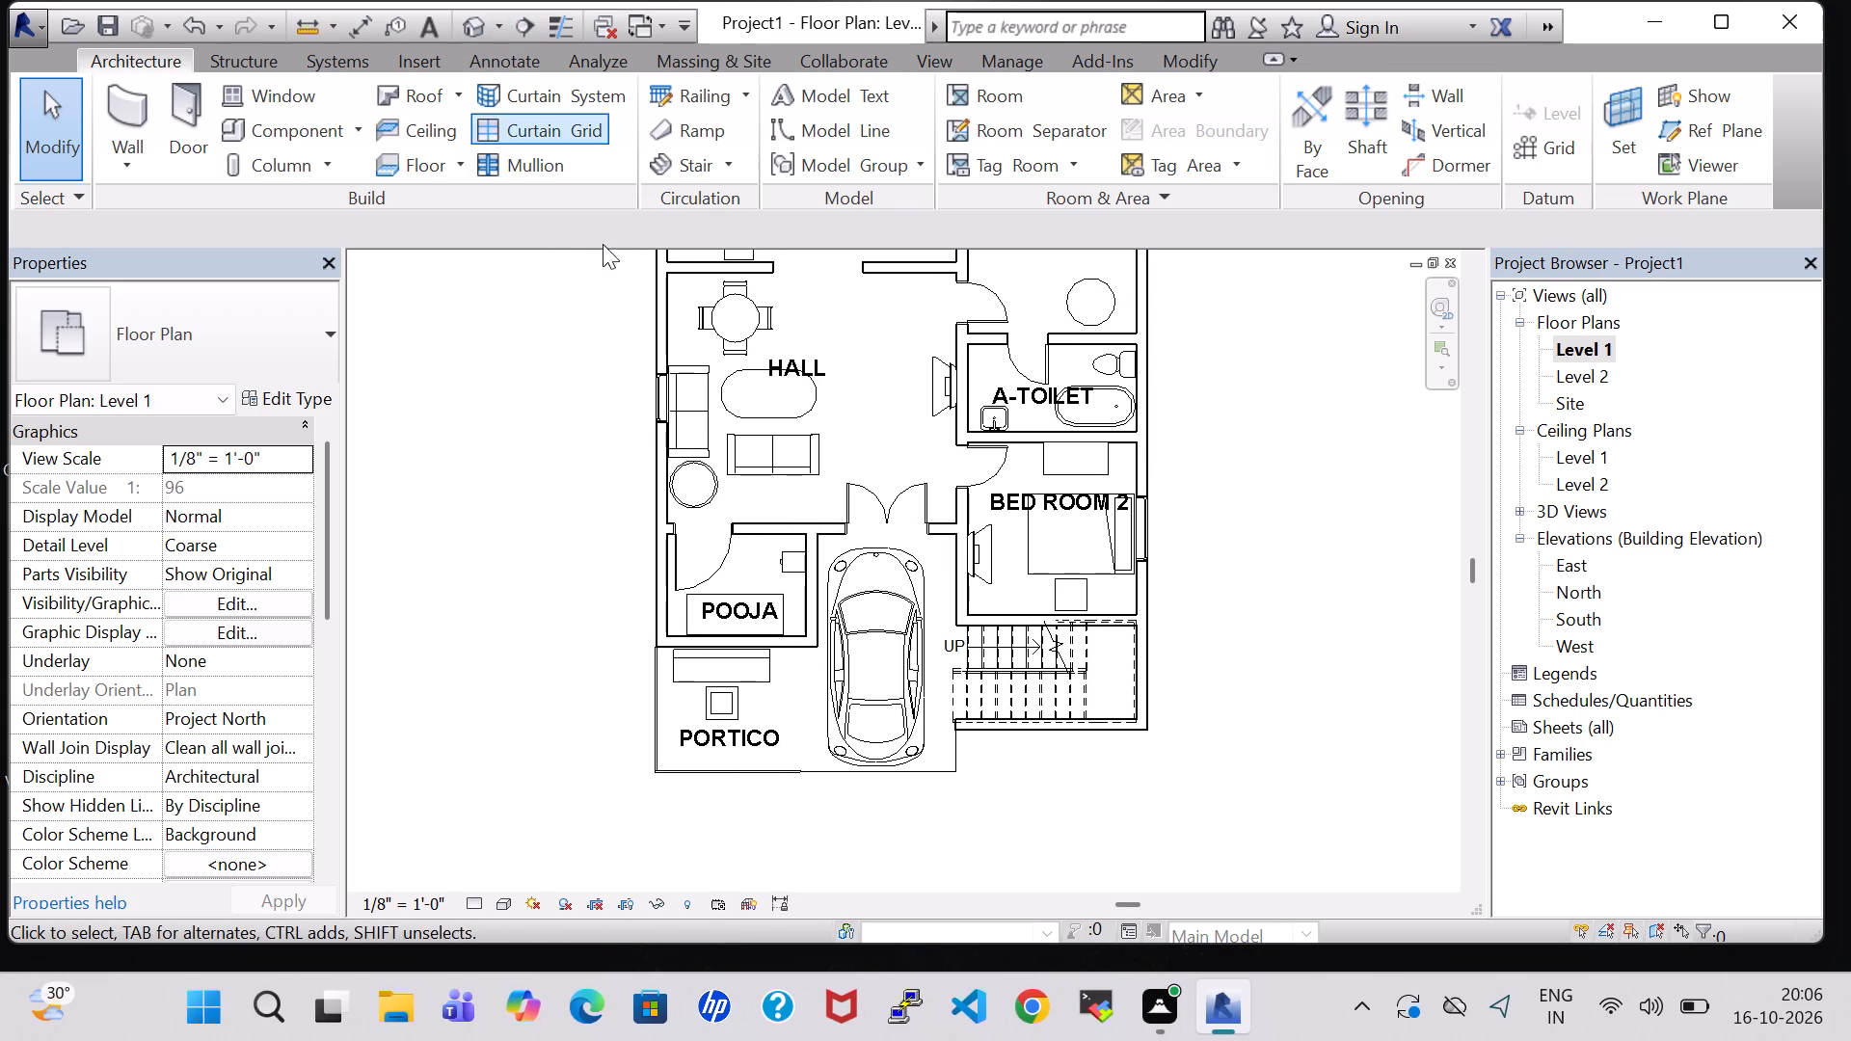
click(283, 143)
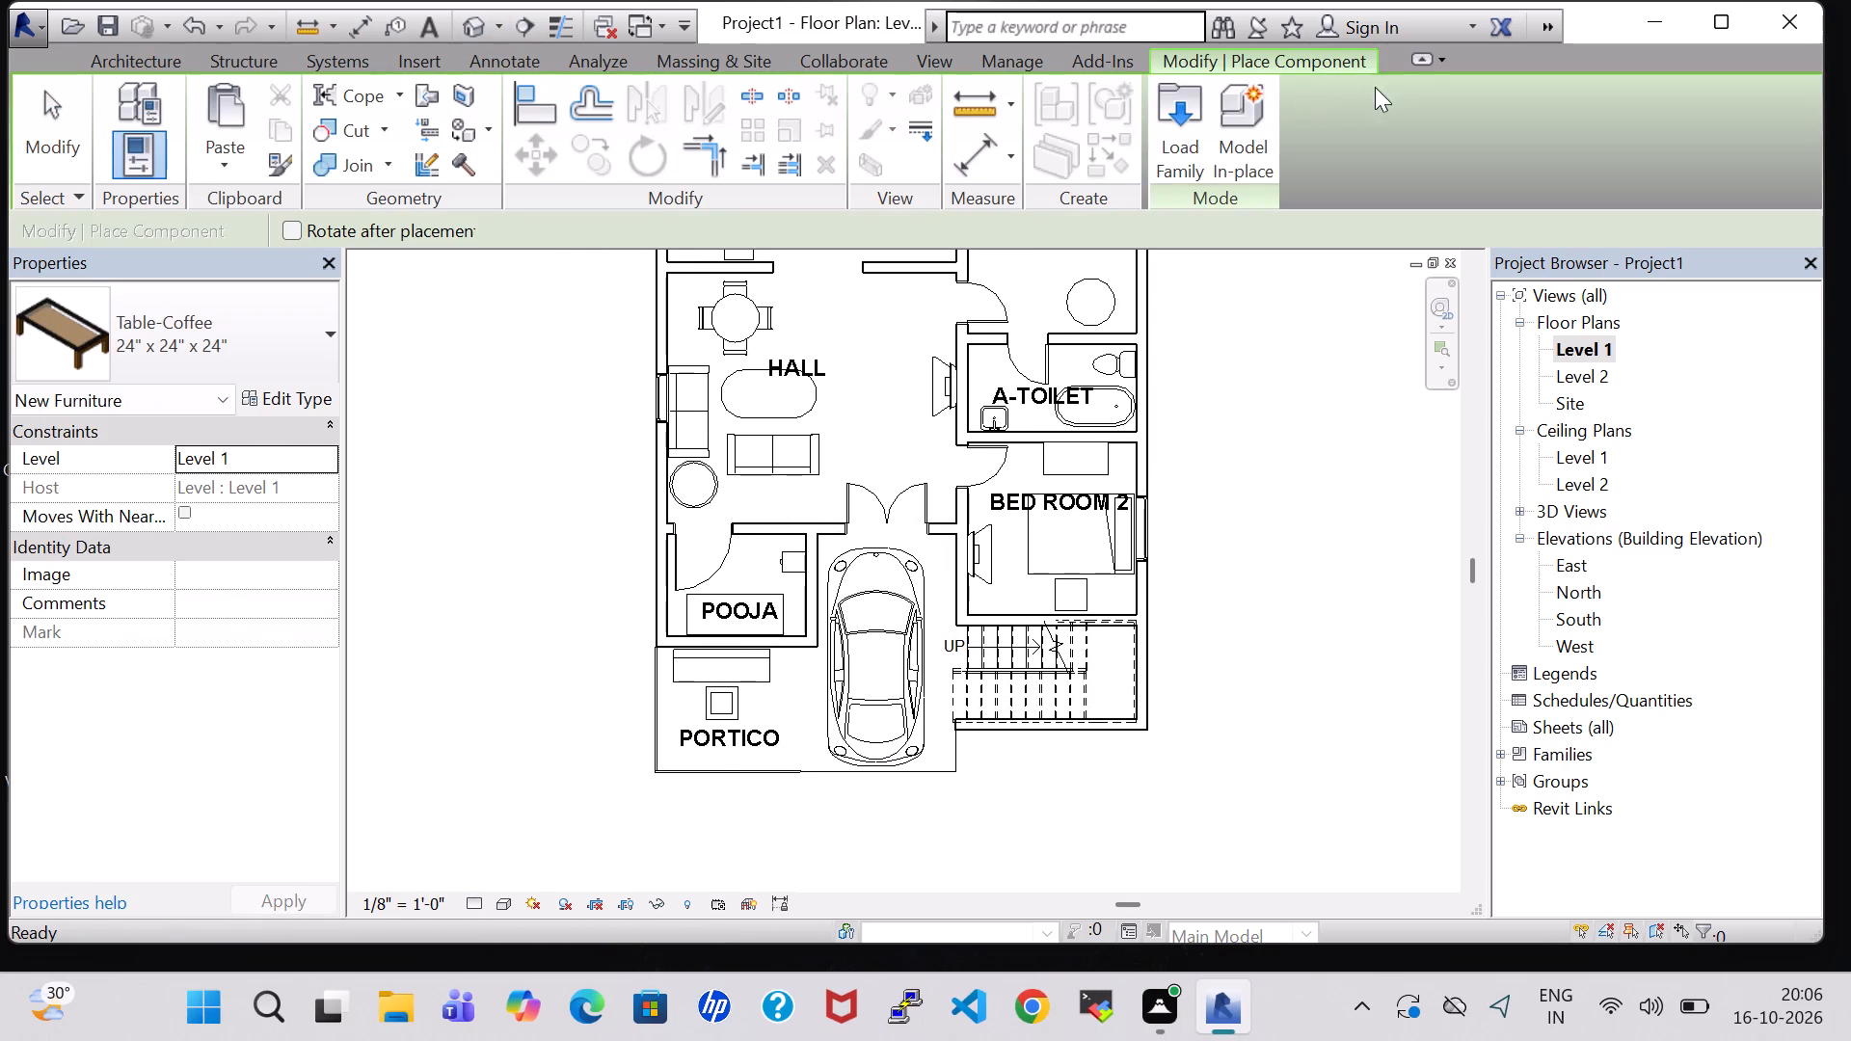
click(1192, 107)
scroll(1020, 467, down, 1)
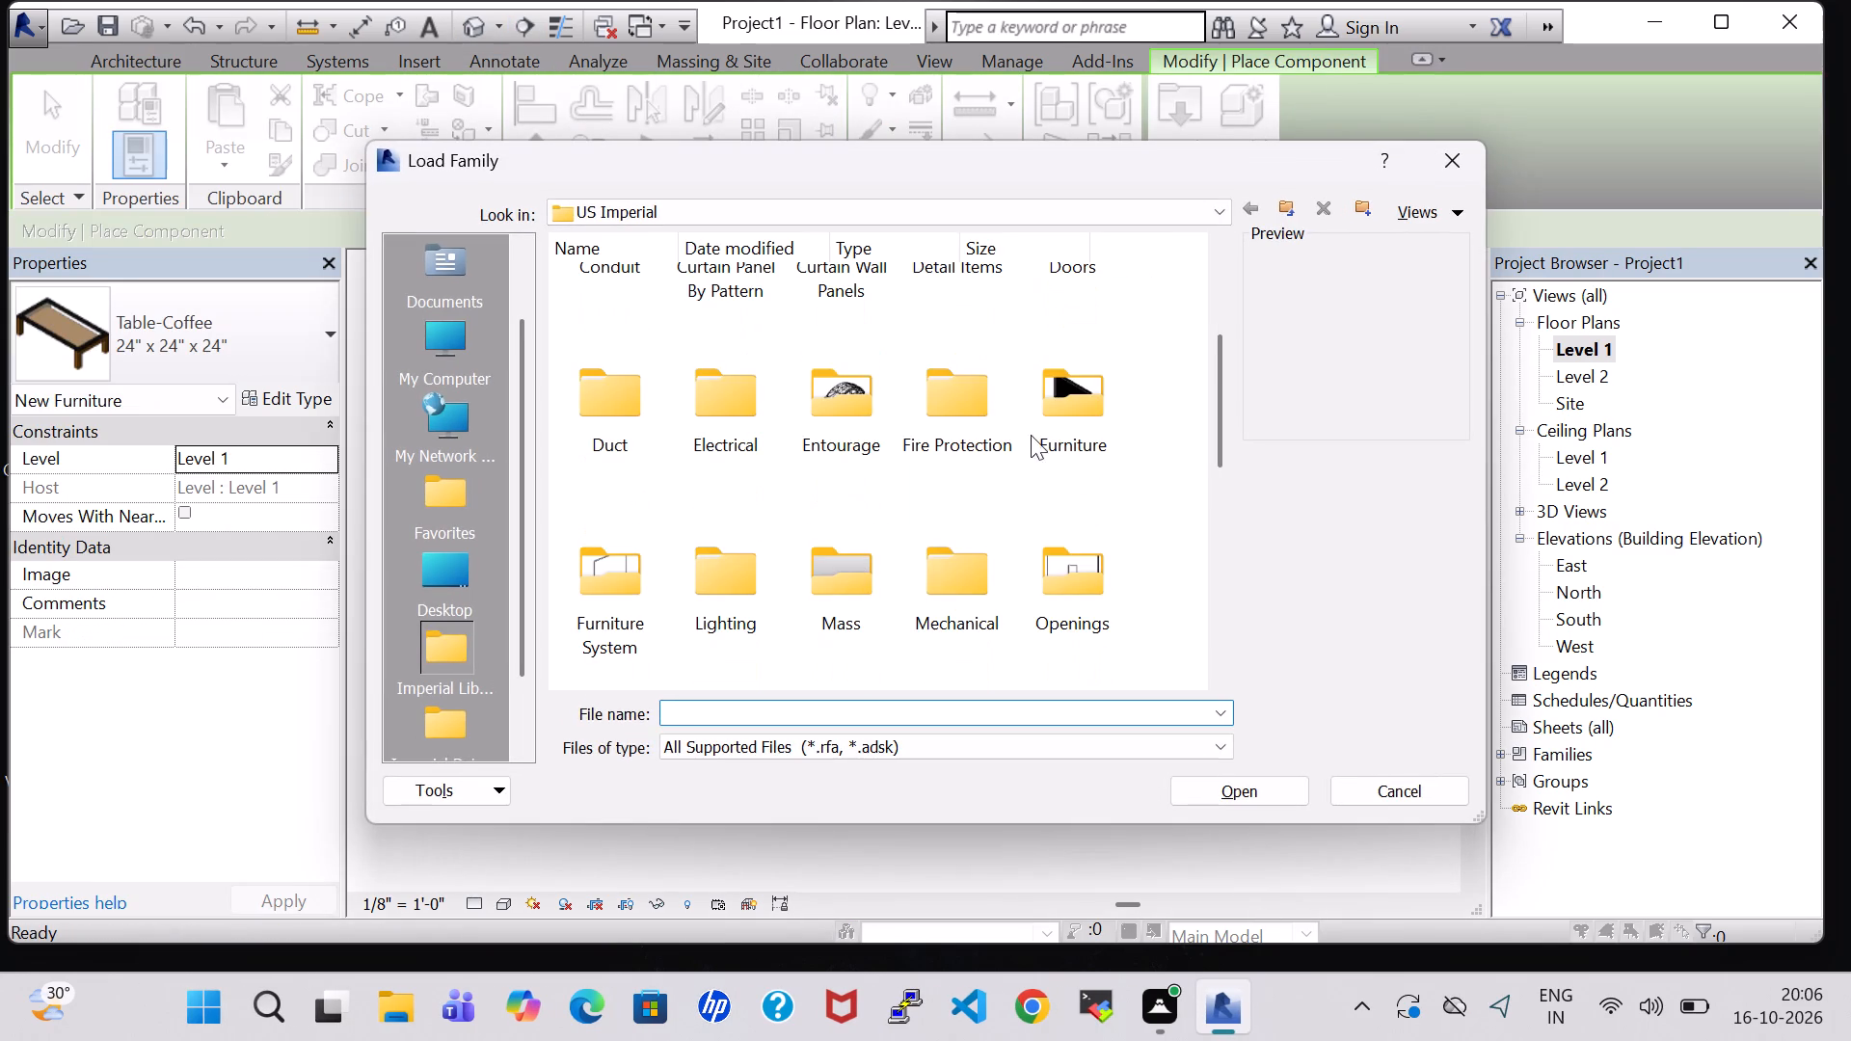
double_click(846, 401)
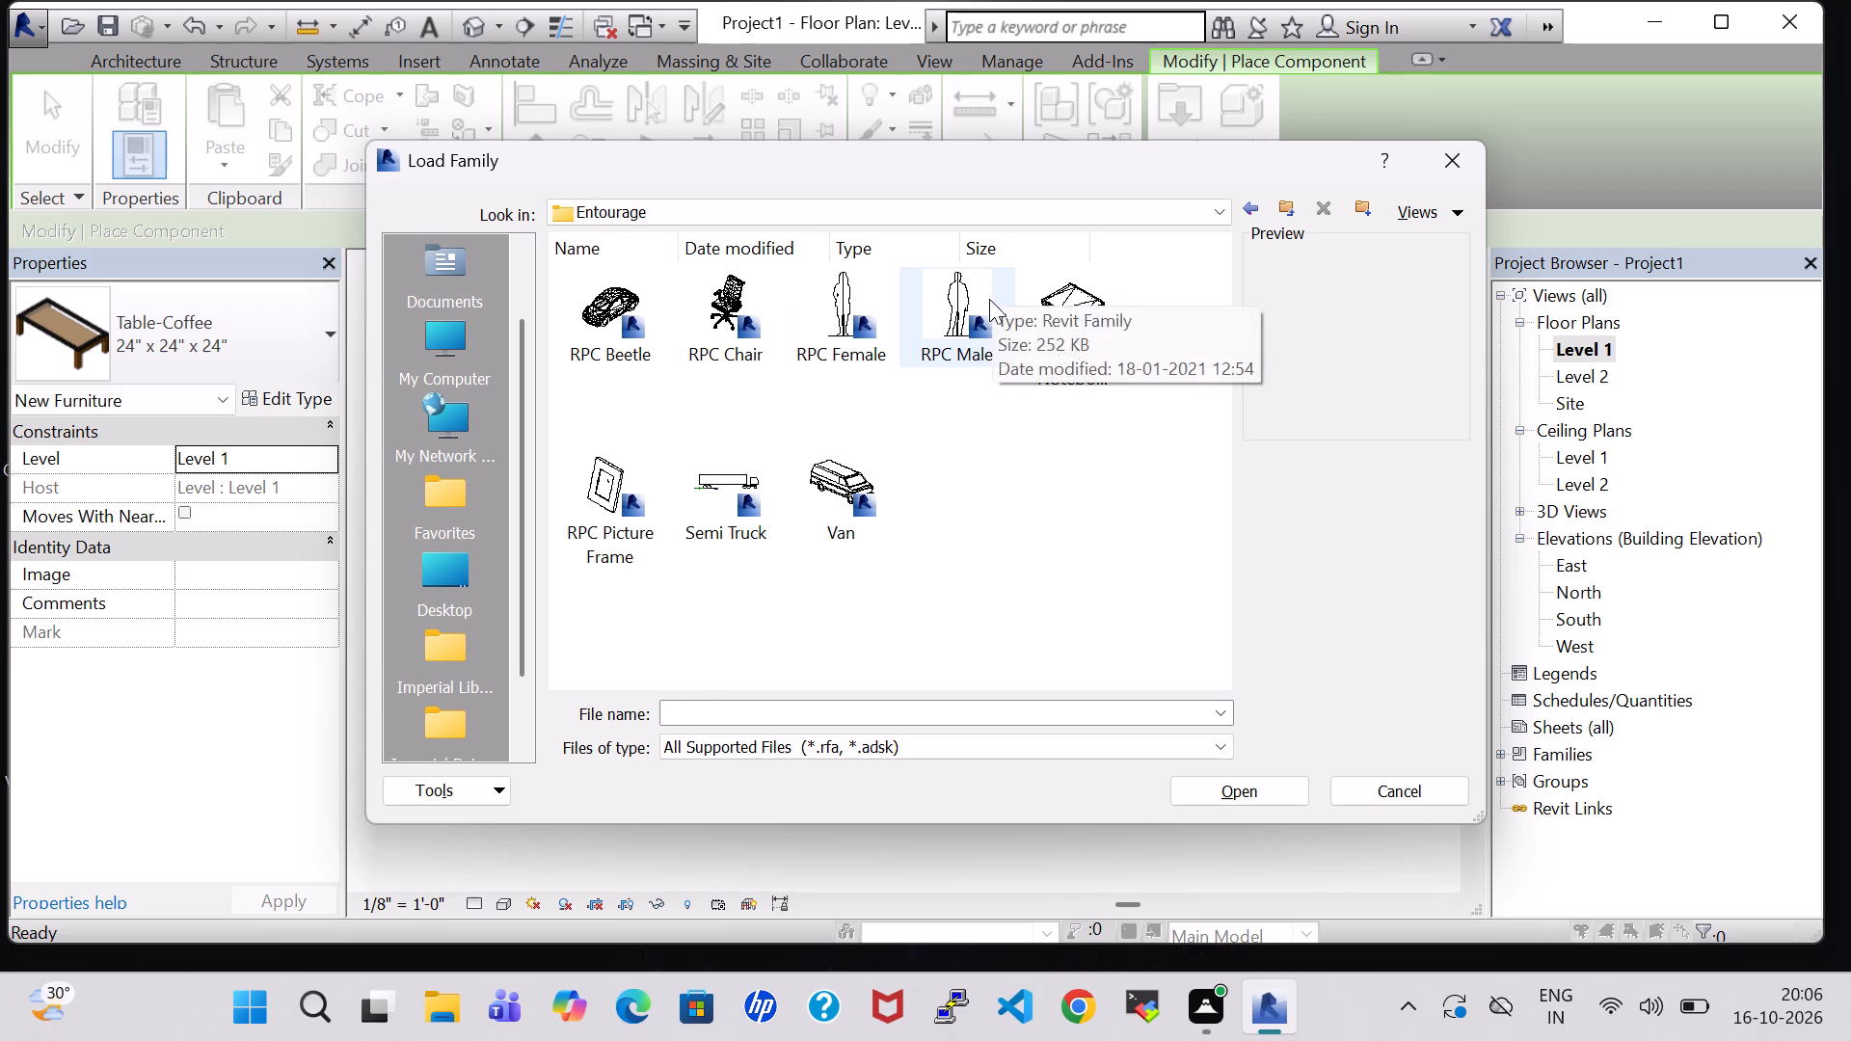
click(989, 299)
click(1279, 786)
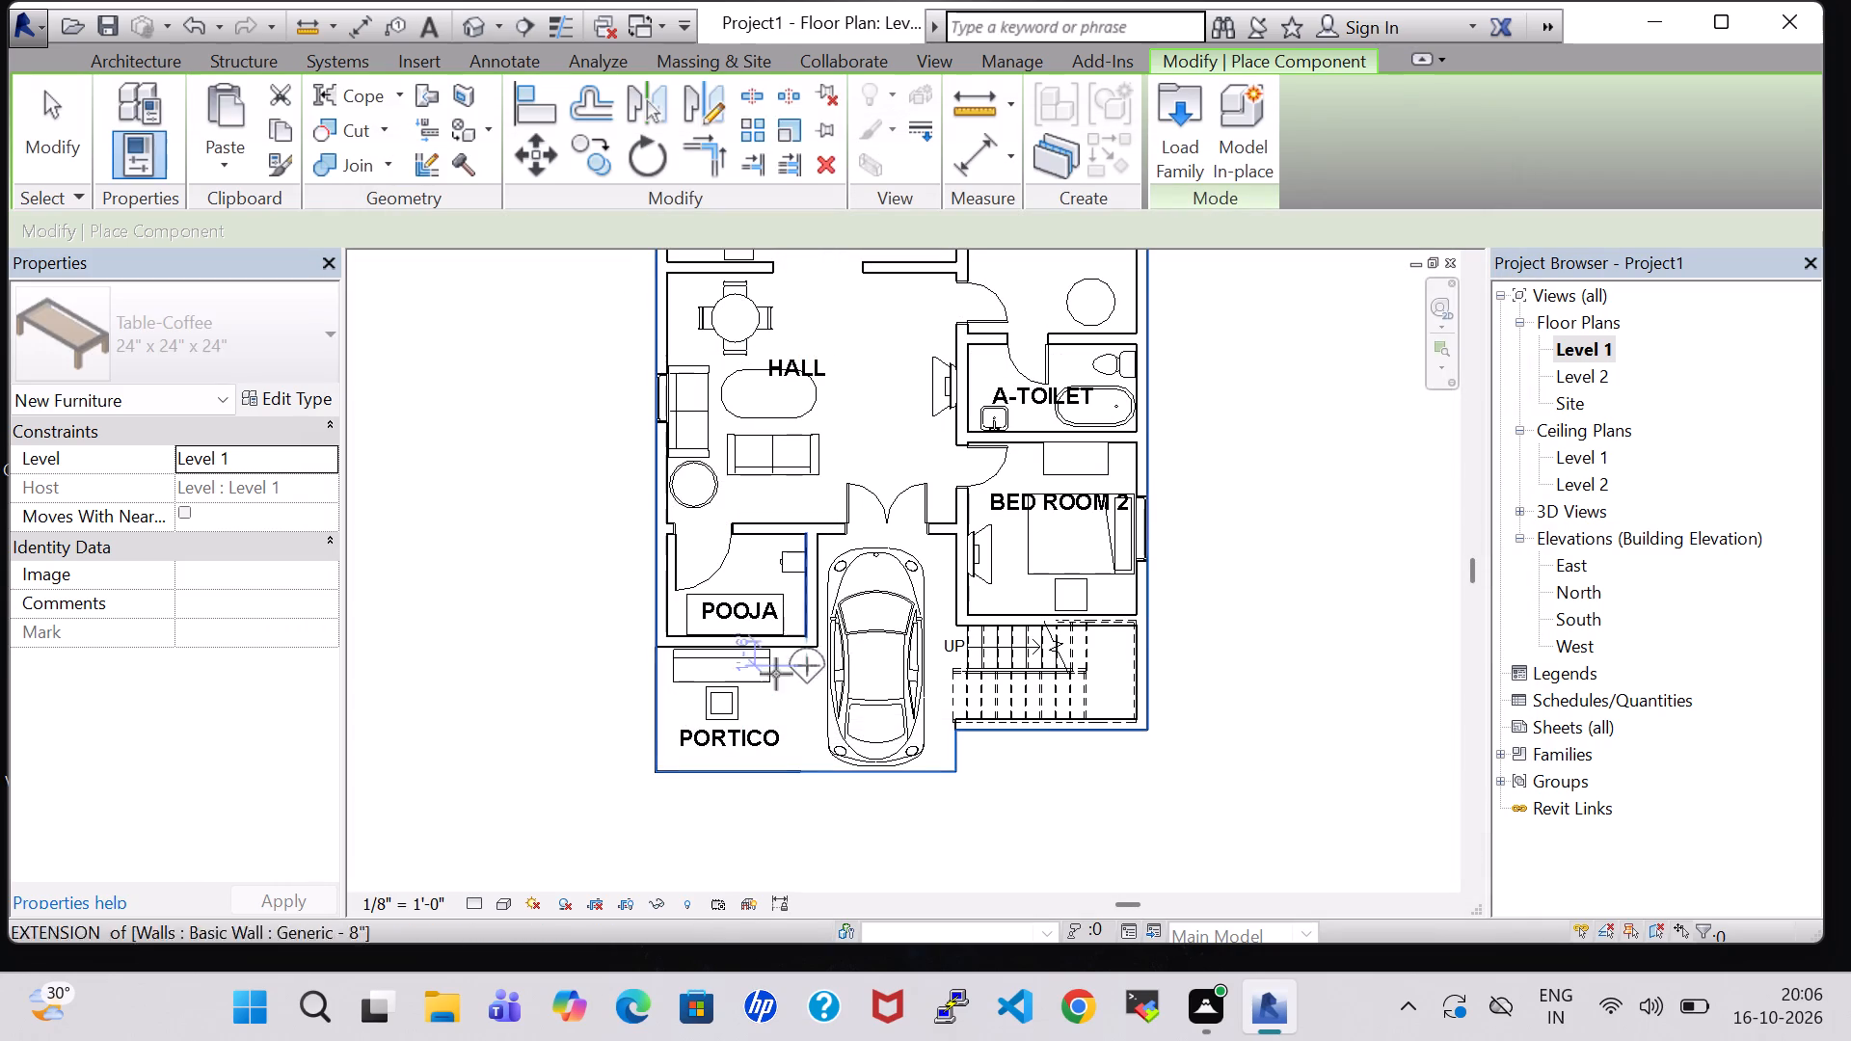
Place the RPC Male figure Dwayne at the middle of the portico's park bench, facing the coffee table.
scroll(775, 681, up, 5)
click(667, 665)
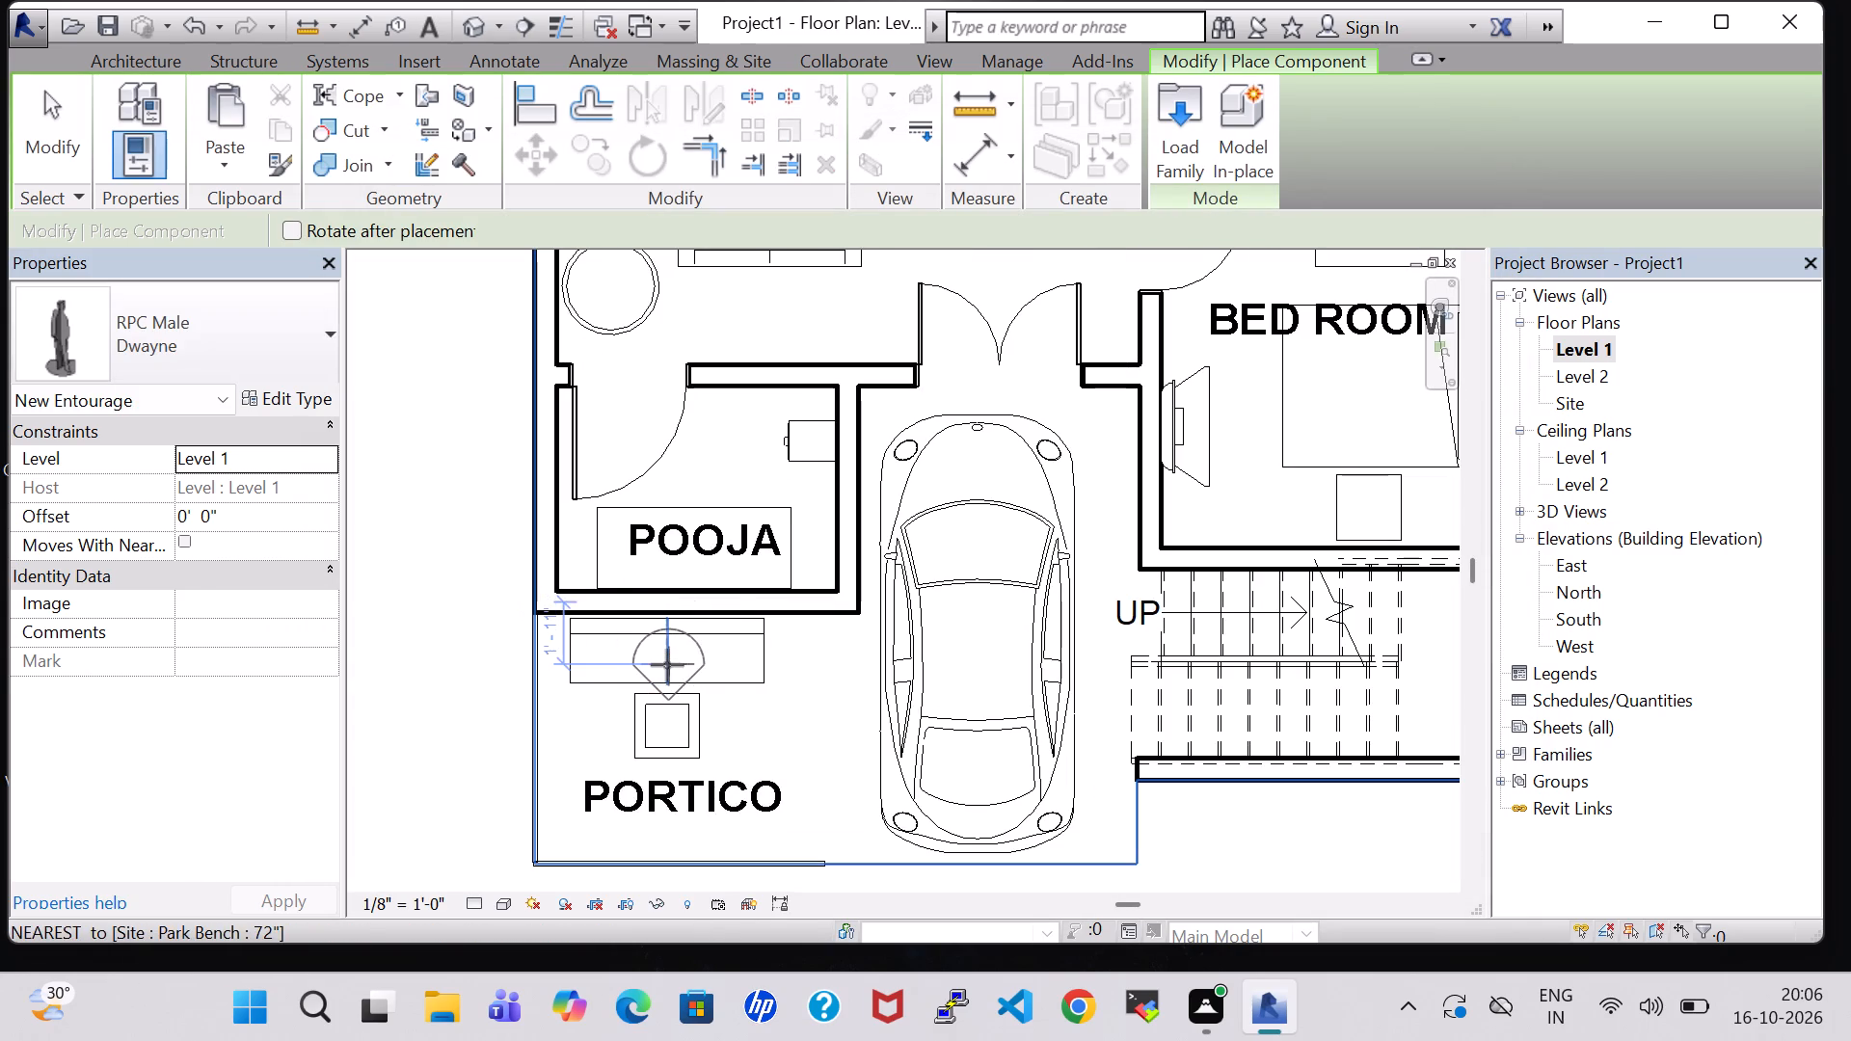
key(Escape)
key(Escape)
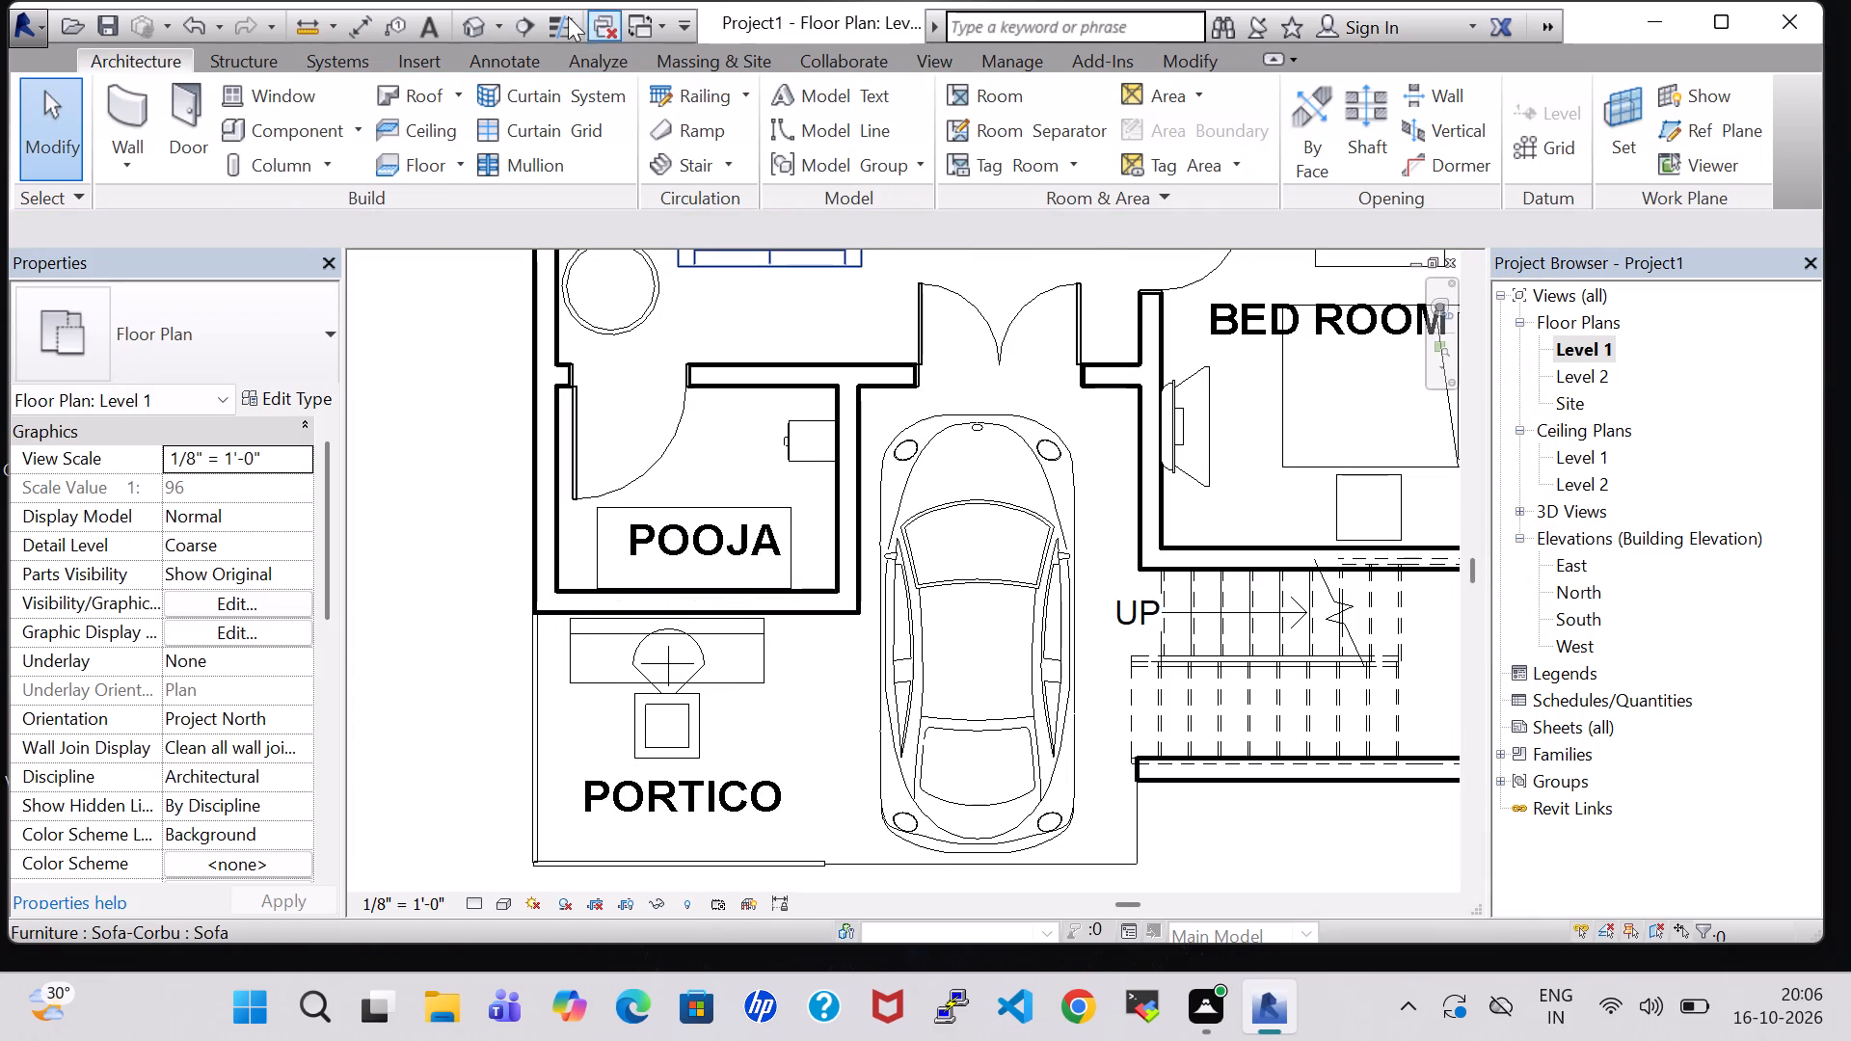
In 3D, nudge the RPC Male figure away from the park bench, past the coffee table, toward the portico's front railing.
click(479, 32)
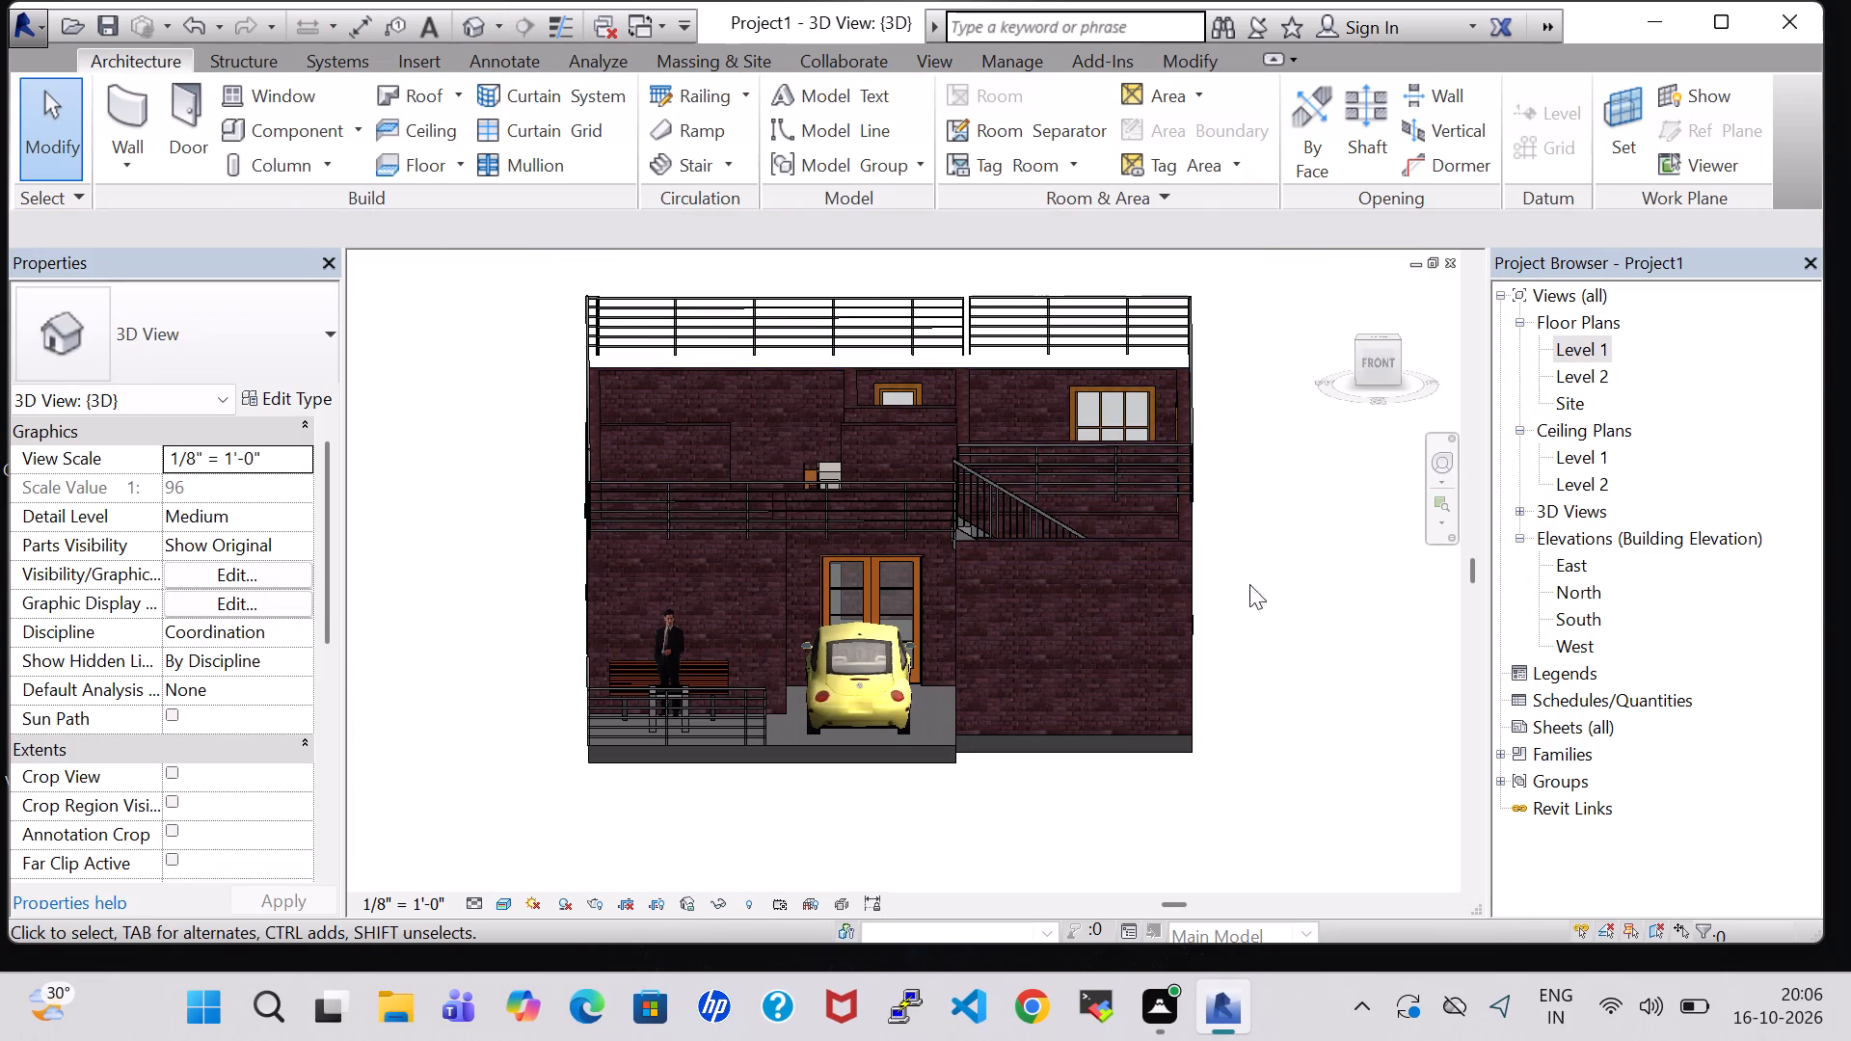
scroll(1225, 557, up, 1)
shift+middle_drag(1225, 557, 1185, 584)
shift+middle_drag(1215, 770, 1340, 715)
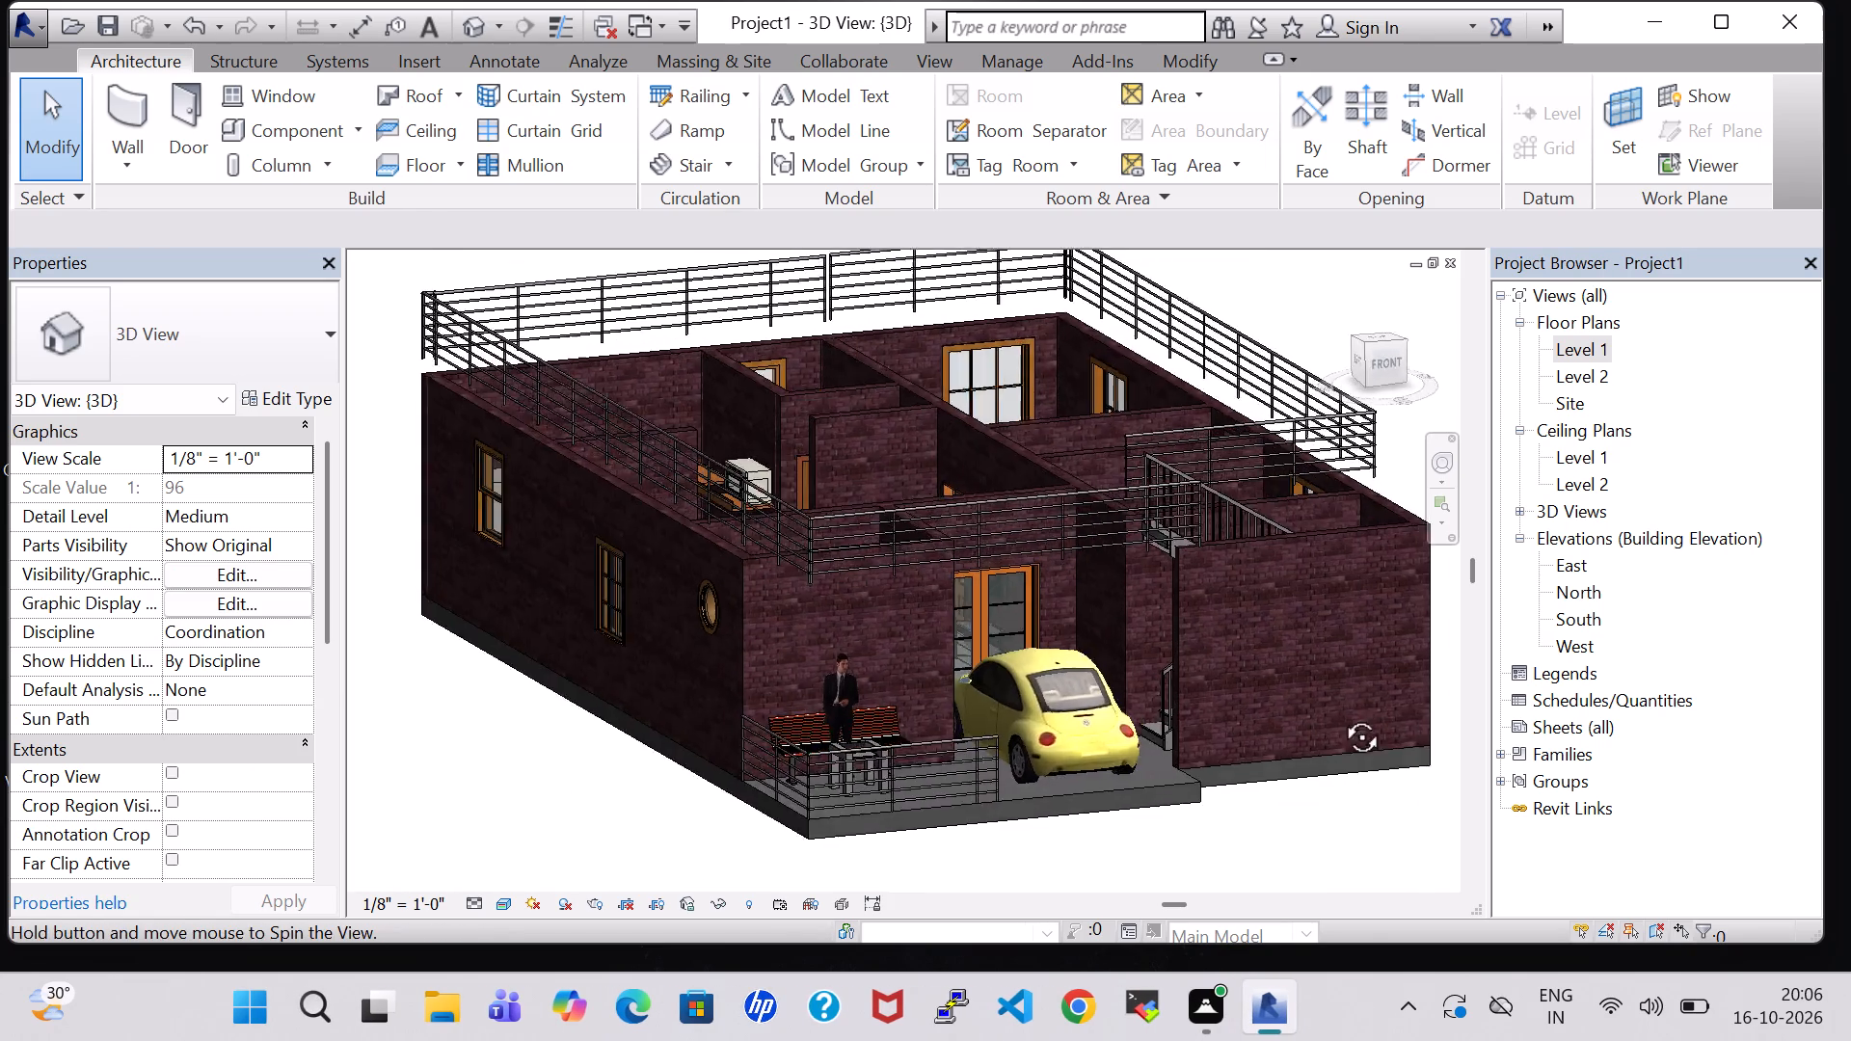
shift+middle_drag(1340, 715, 1407, 765)
shift+middle_drag(873, 789, 891, 791)
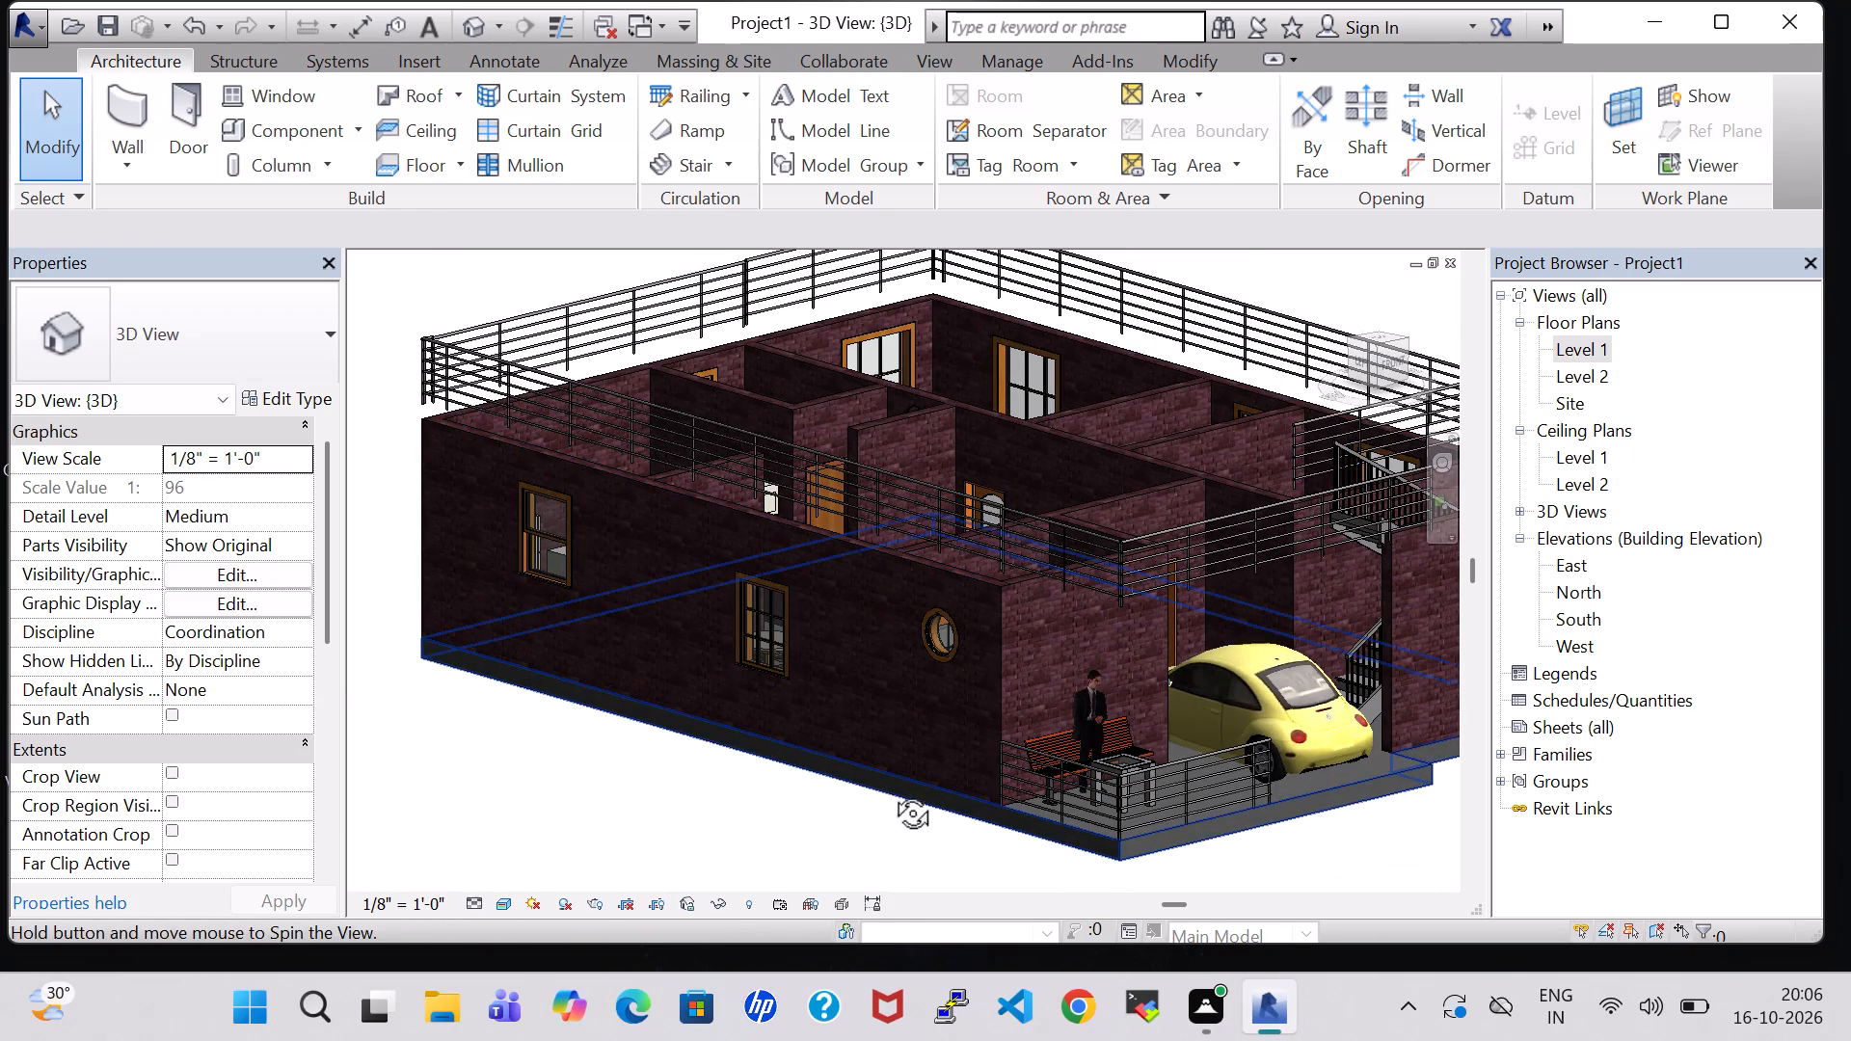
shift+middle_drag(891, 791, 1000, 794)
middle_drag(1363, 778, 1230, 781)
scroll(1305, 585, up, 5)
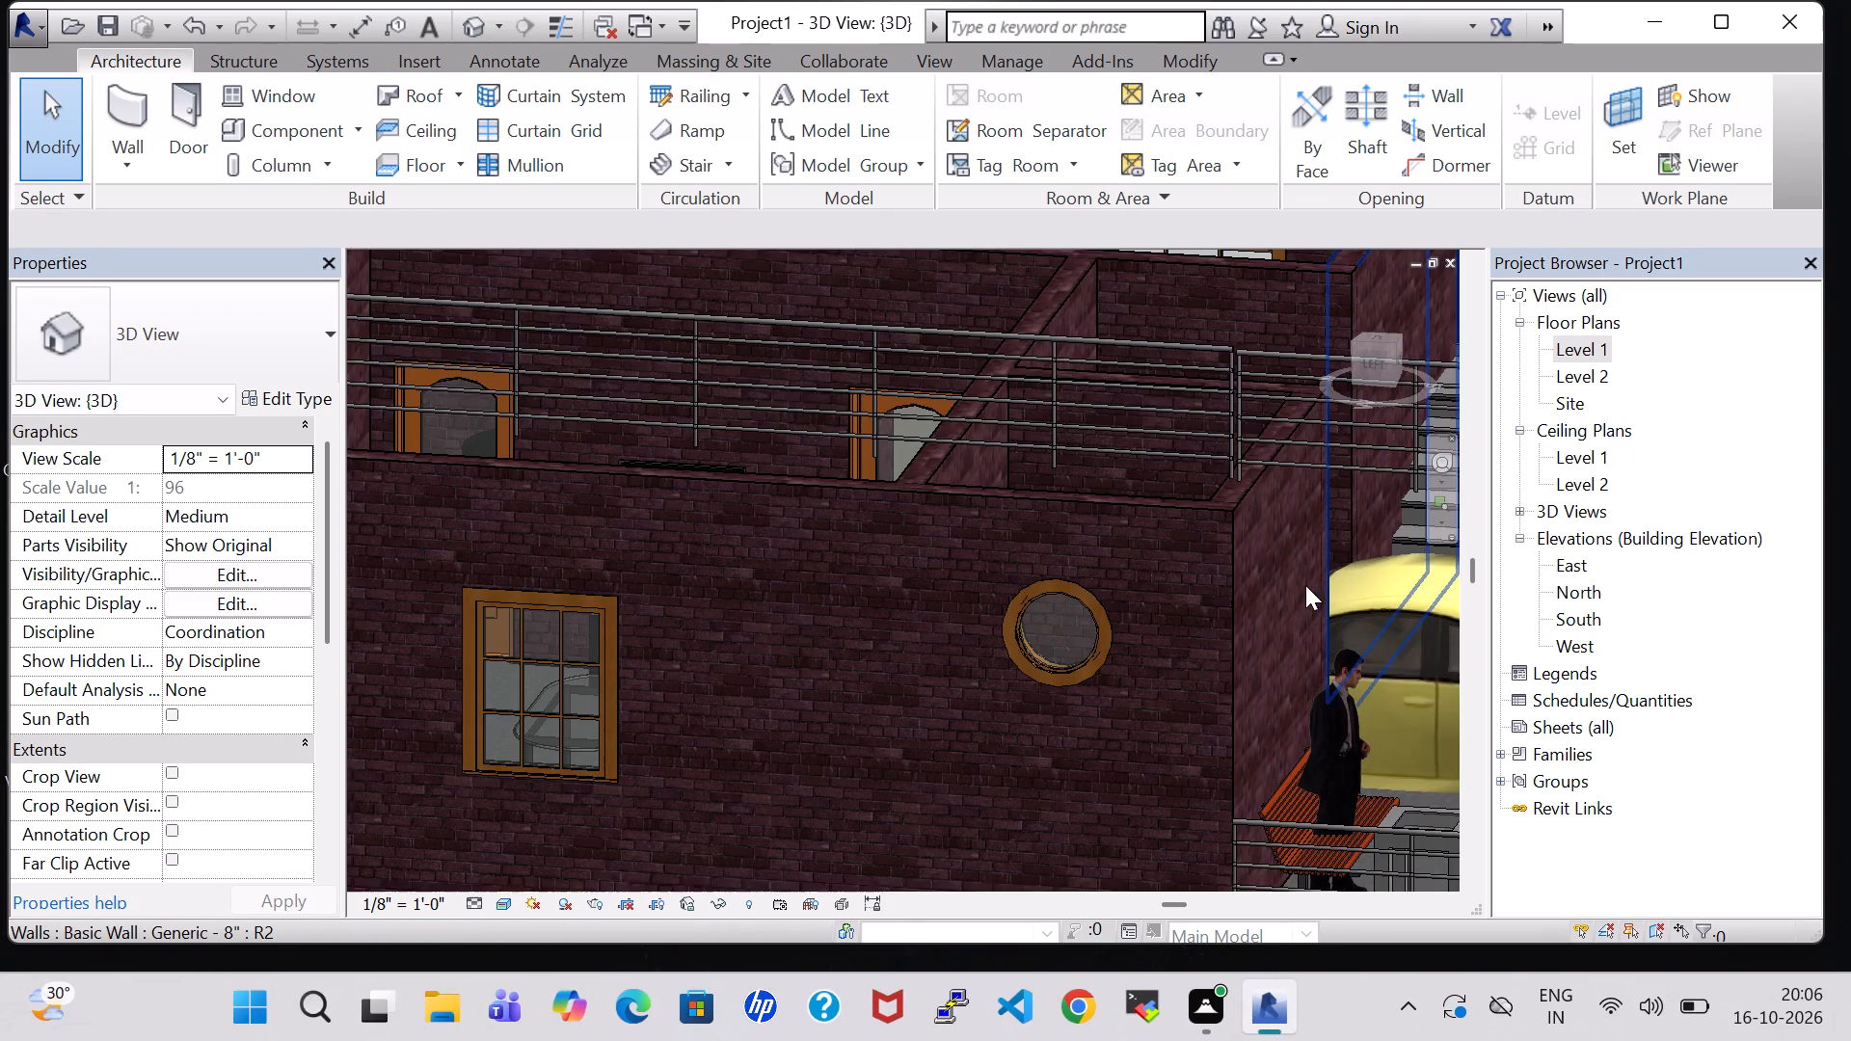
middle_drag(1312, 653, 1222, 497)
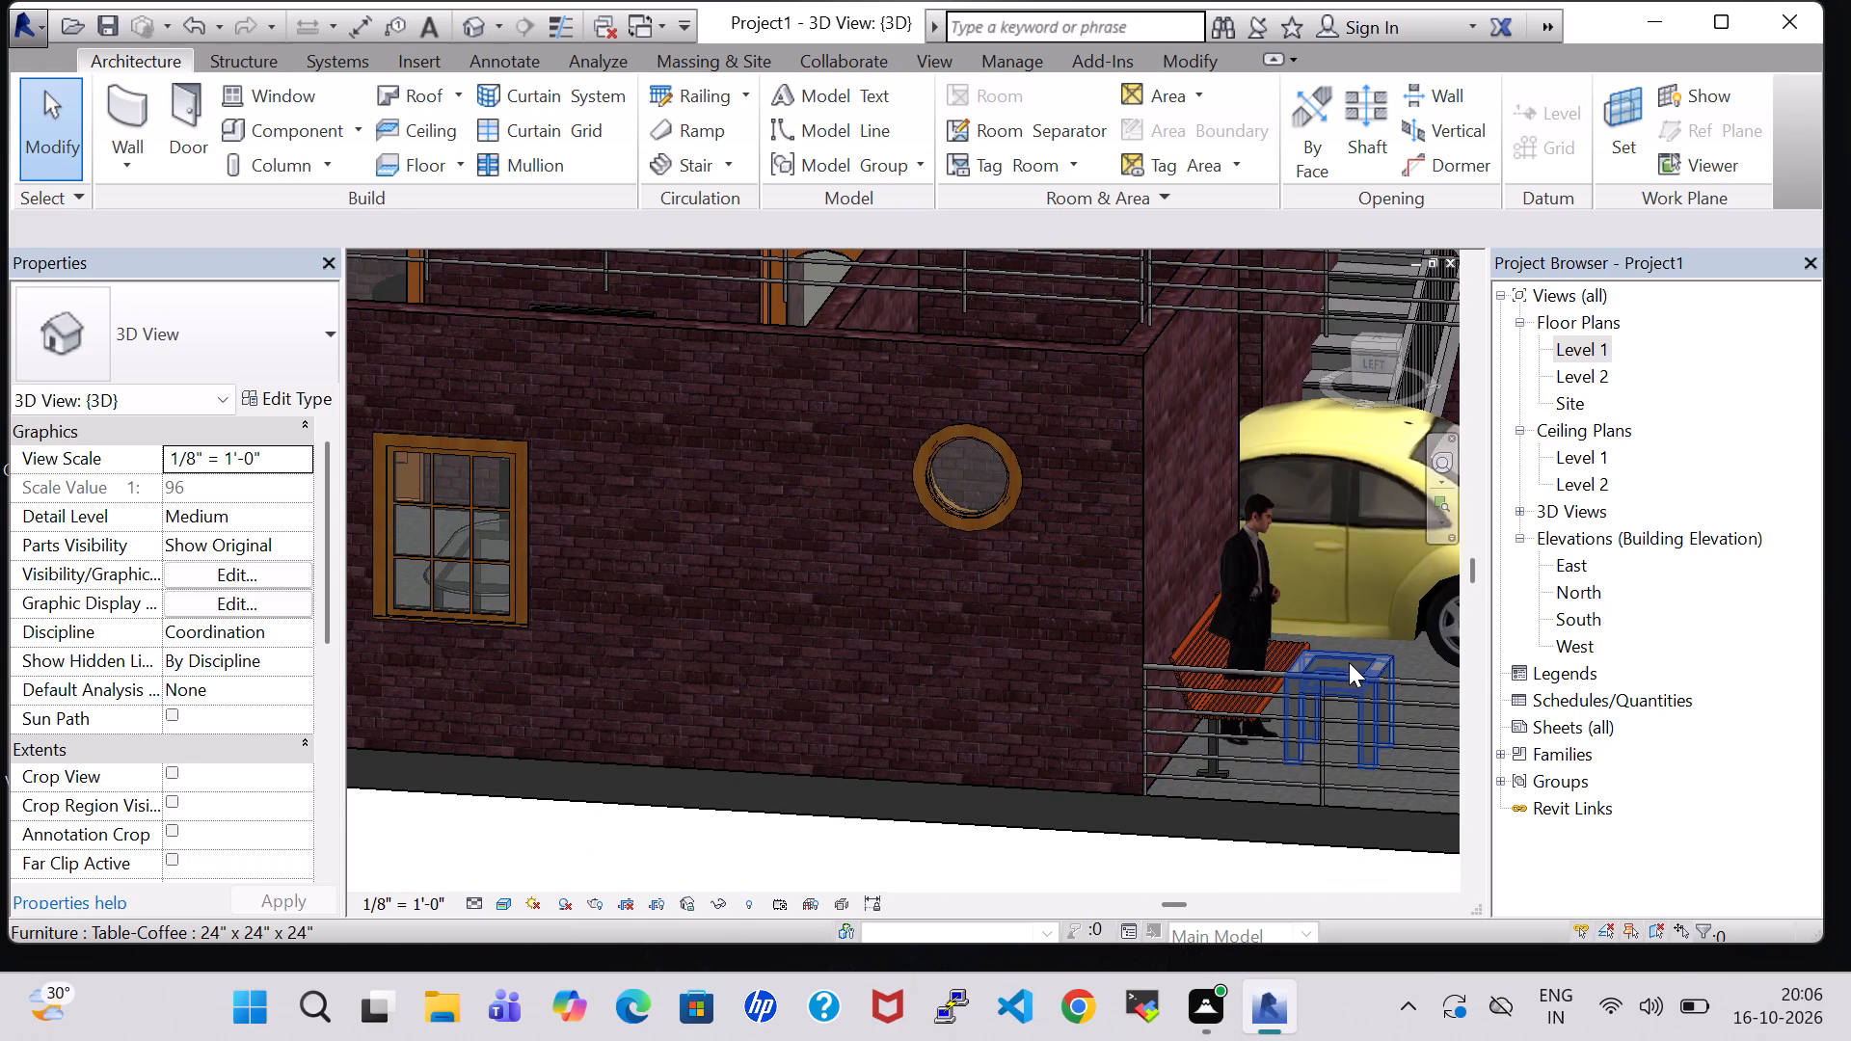
click(1245, 610)
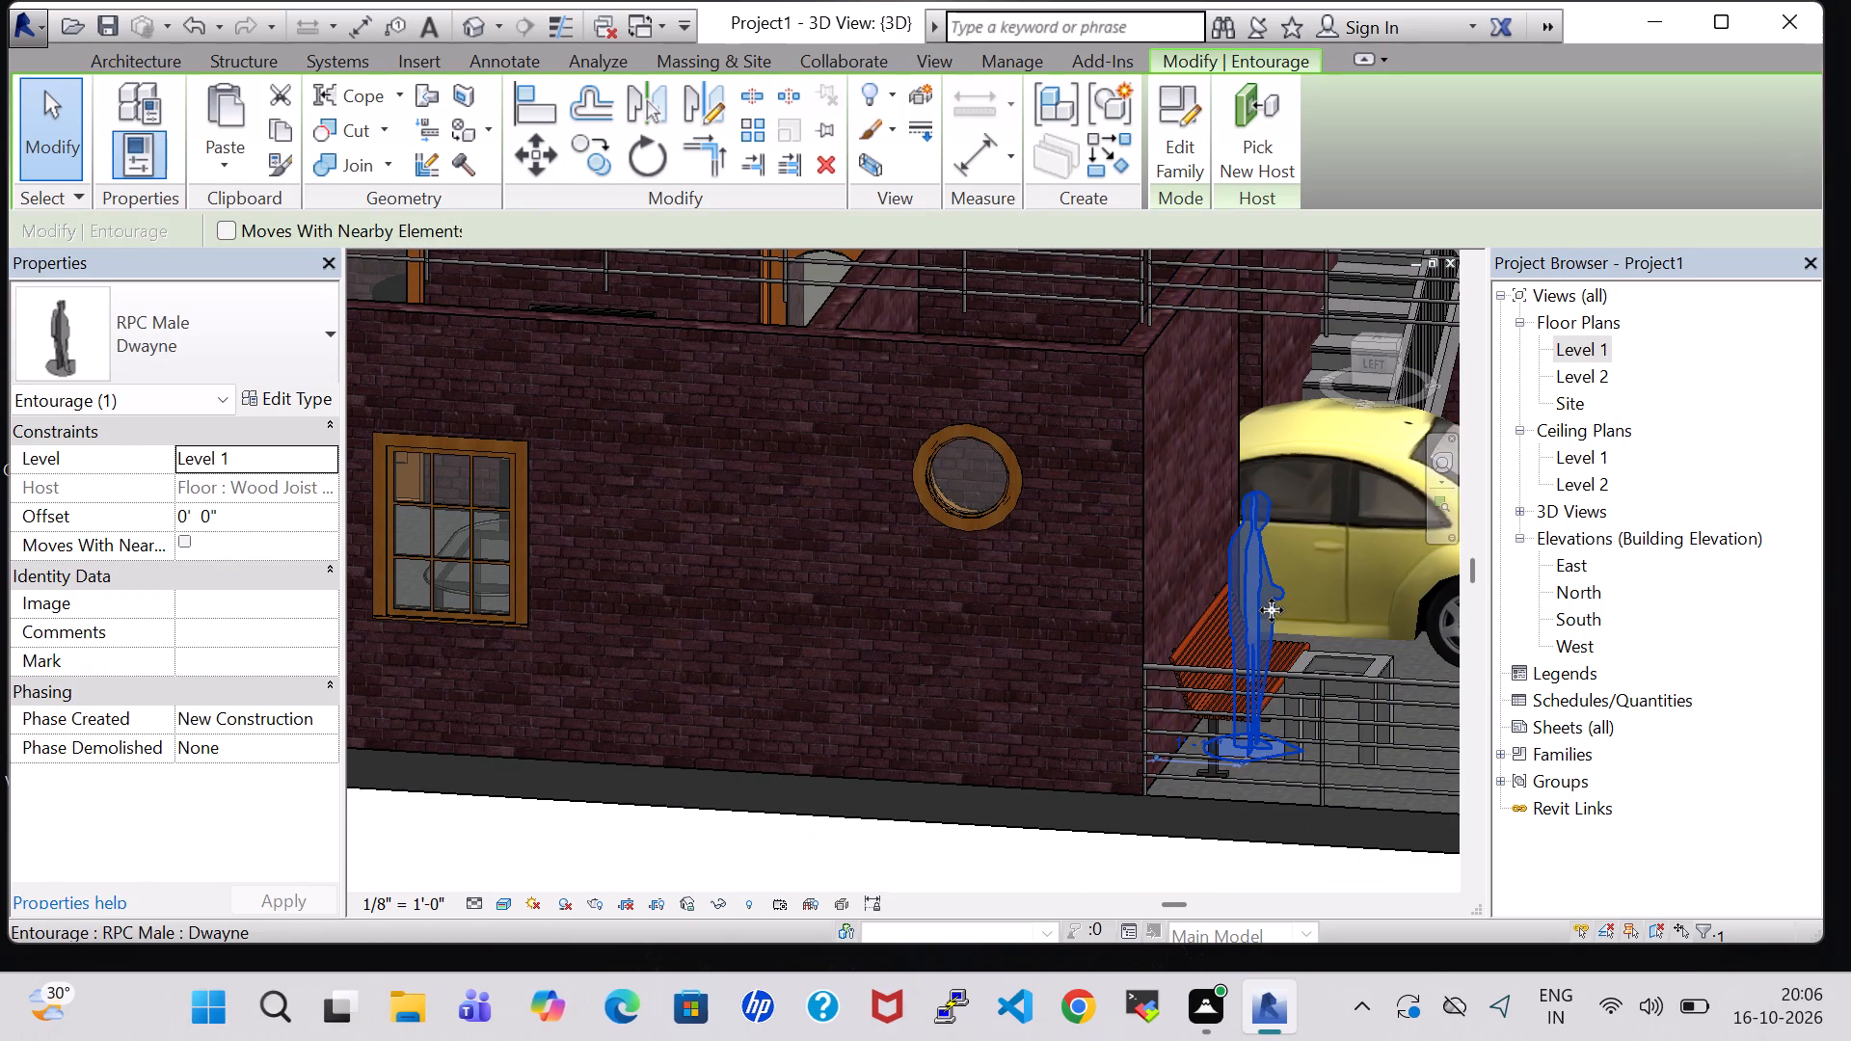
key(Right)
key(Right)
key(Right)
key(Right)
key(Right)
key(Right)
key(Right)
key(Right)
key(Right)
key(Right)
key(Right)
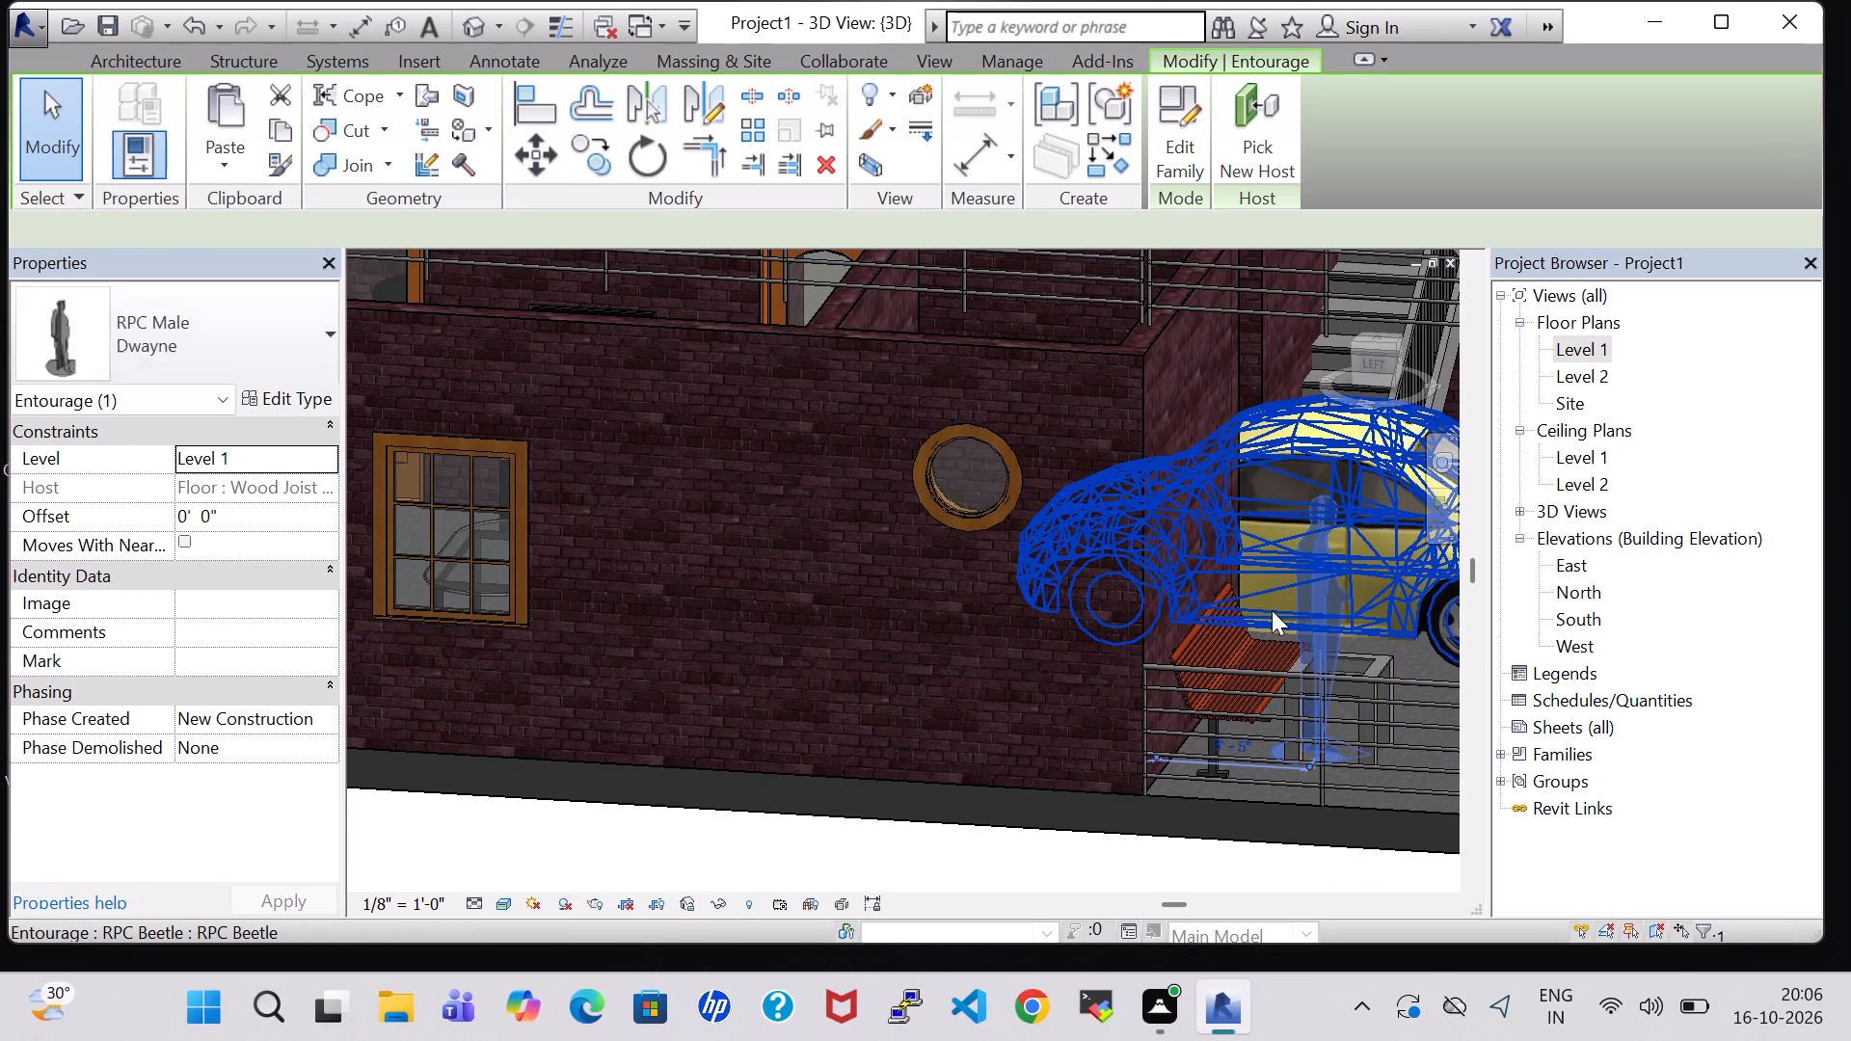
key(Right)
key(Right)
key(Right)
key(Right)
key(Right)
key(Right)
key(Right)
key(Right)
key(Right)
key(Right)
key(Right)
key(Right)
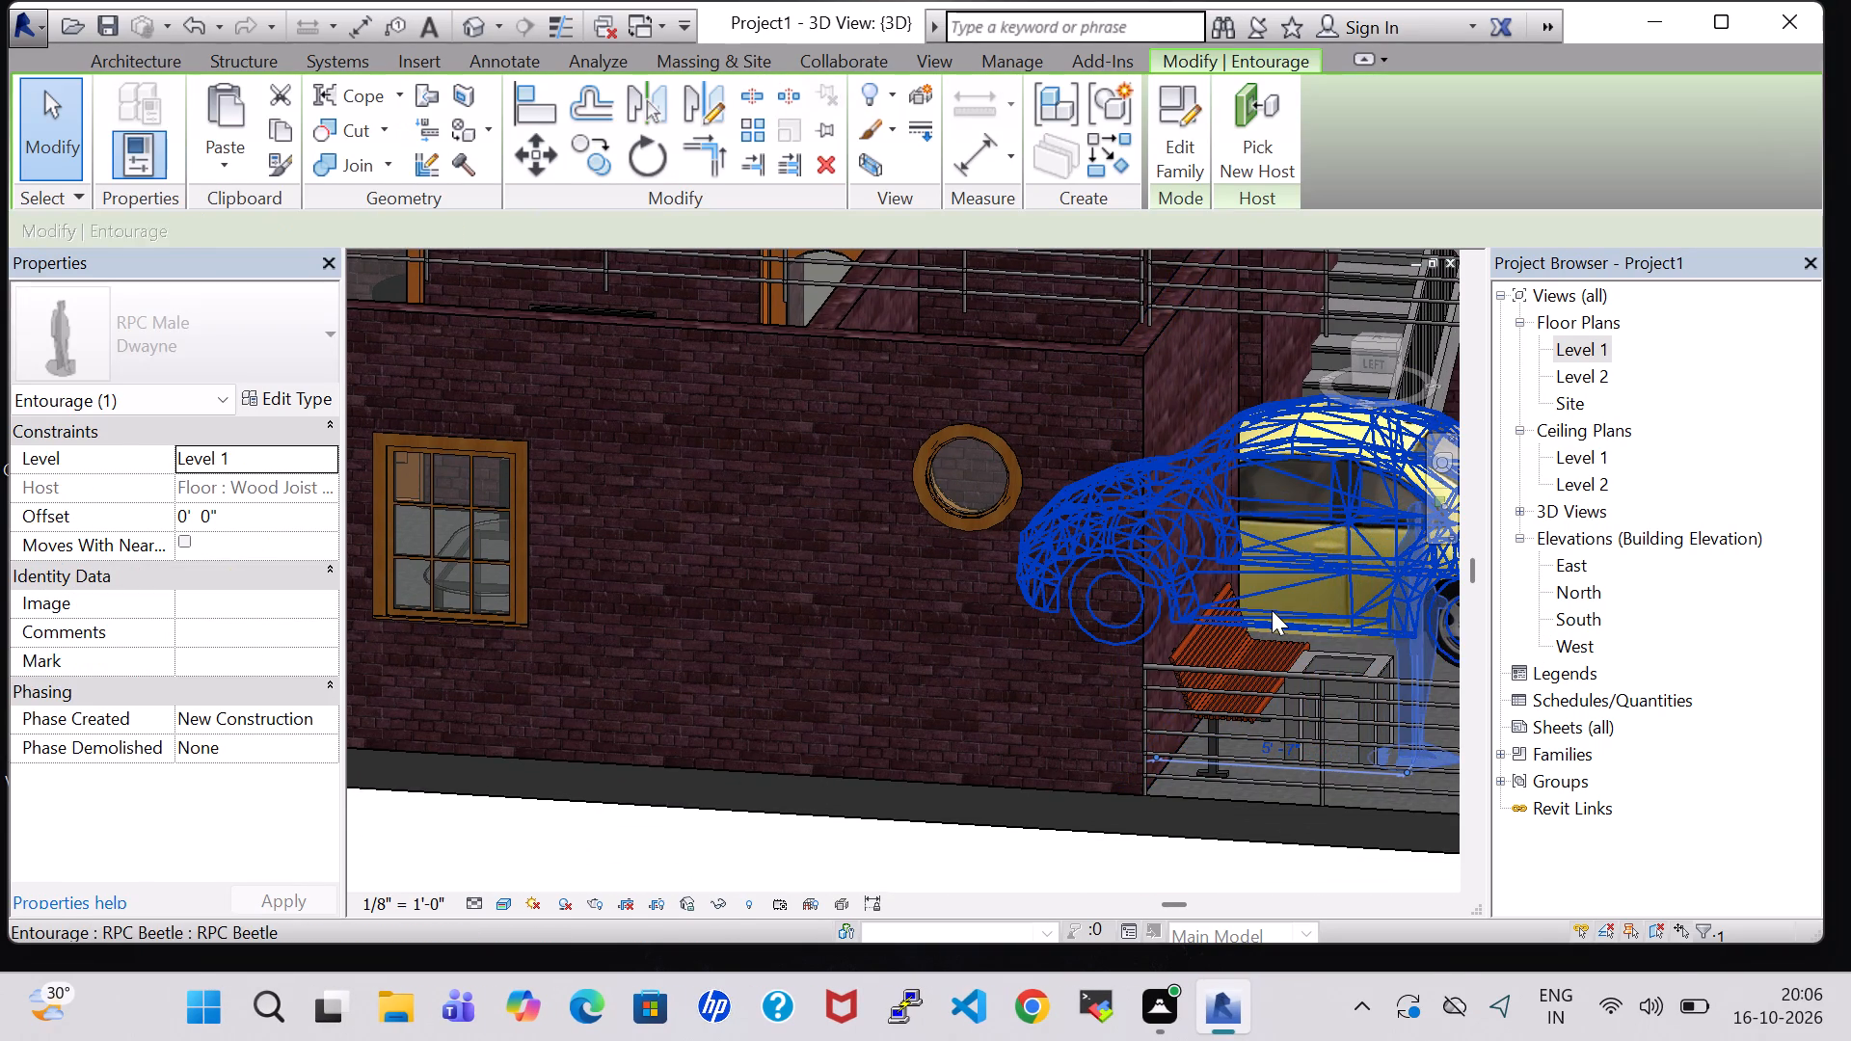
key(Right)
click(779, 854)
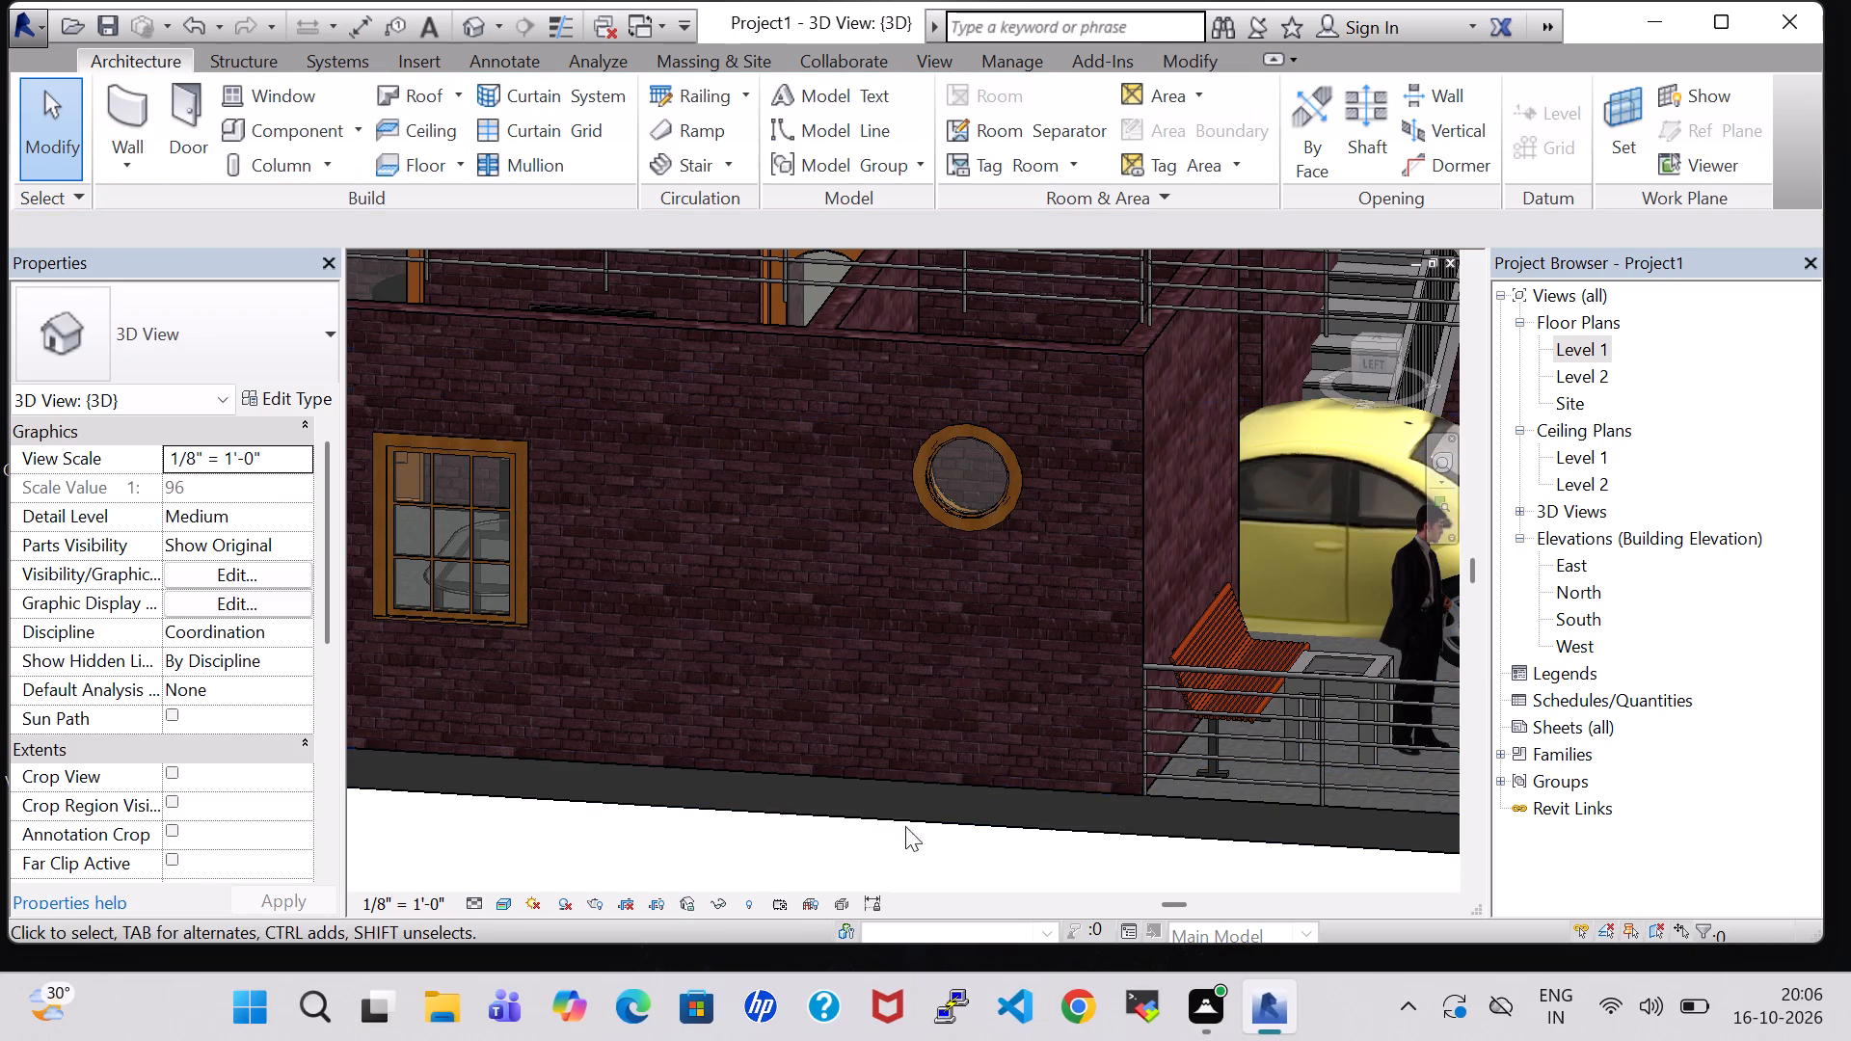
Rotate the RPC Male figure in front of the coffee table a quarter turn.
shift+middle_drag(1235, 587, 1107, 581)
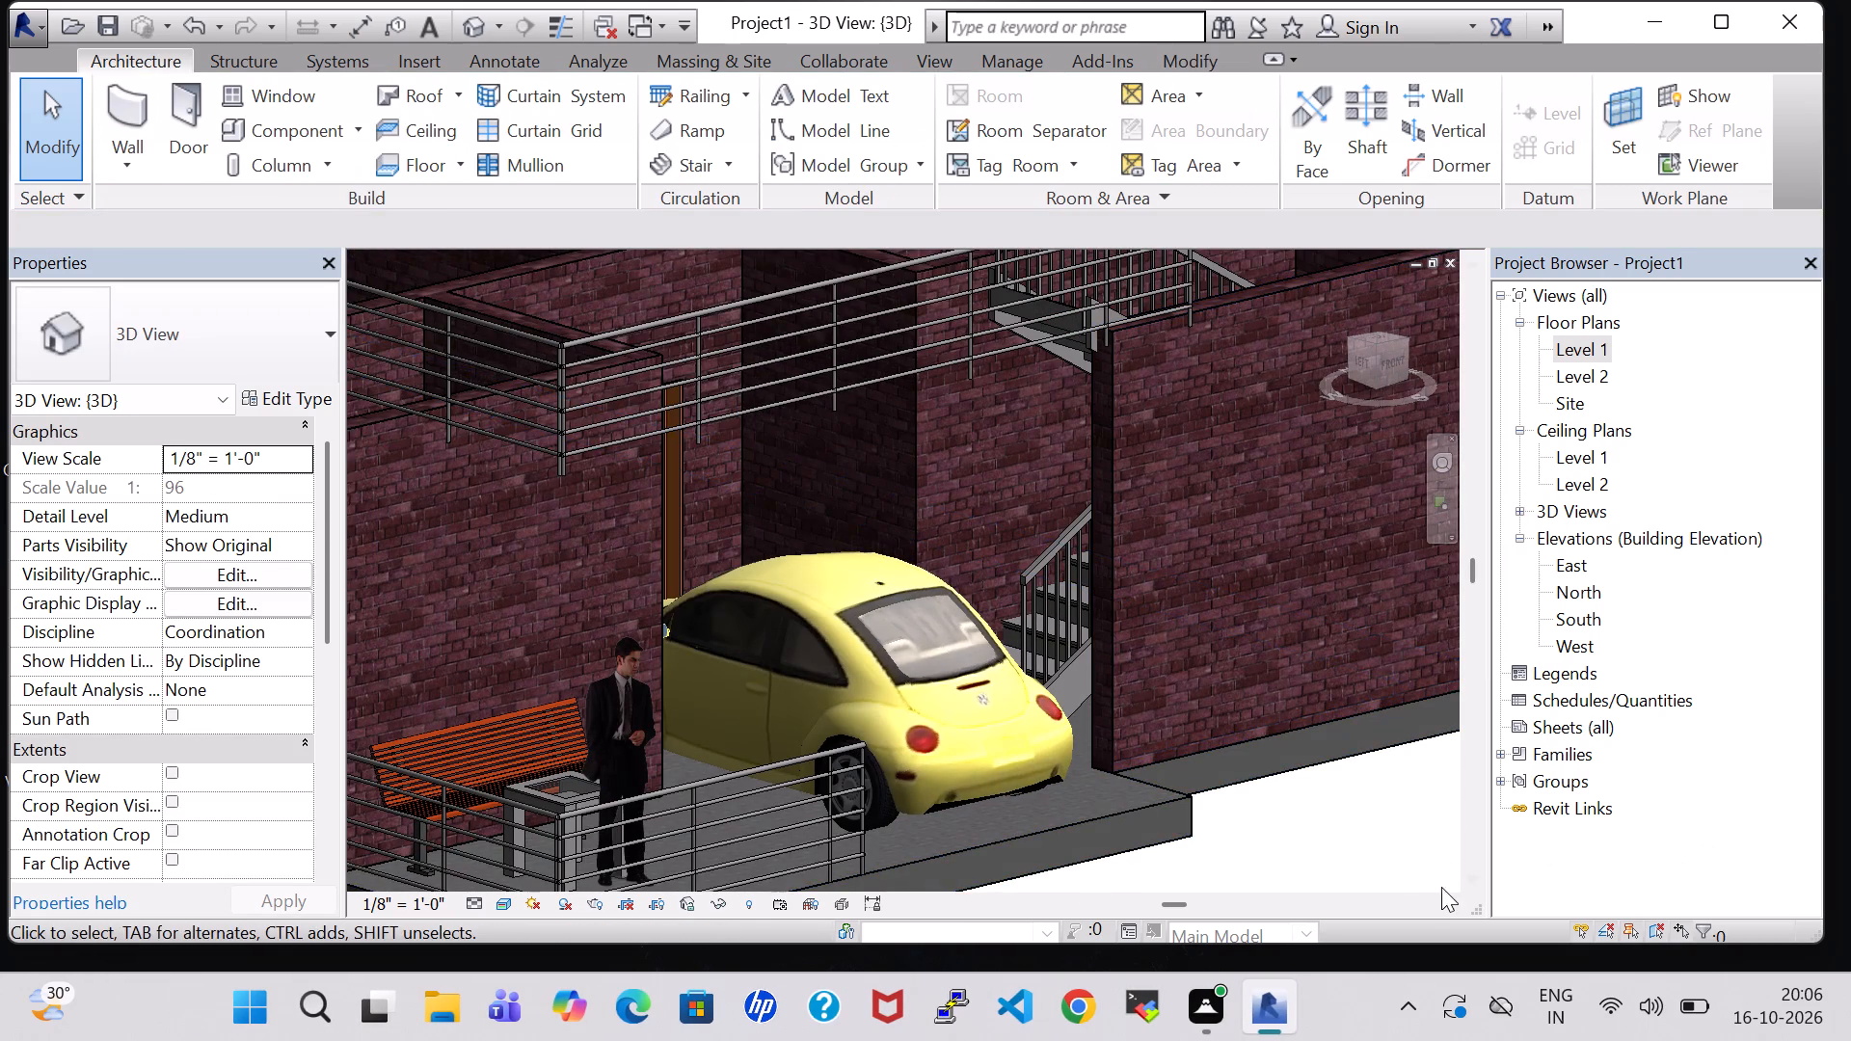
shift+middle_drag(1327, 836, 1251, 817)
scroll(1287, 569, down, 2)
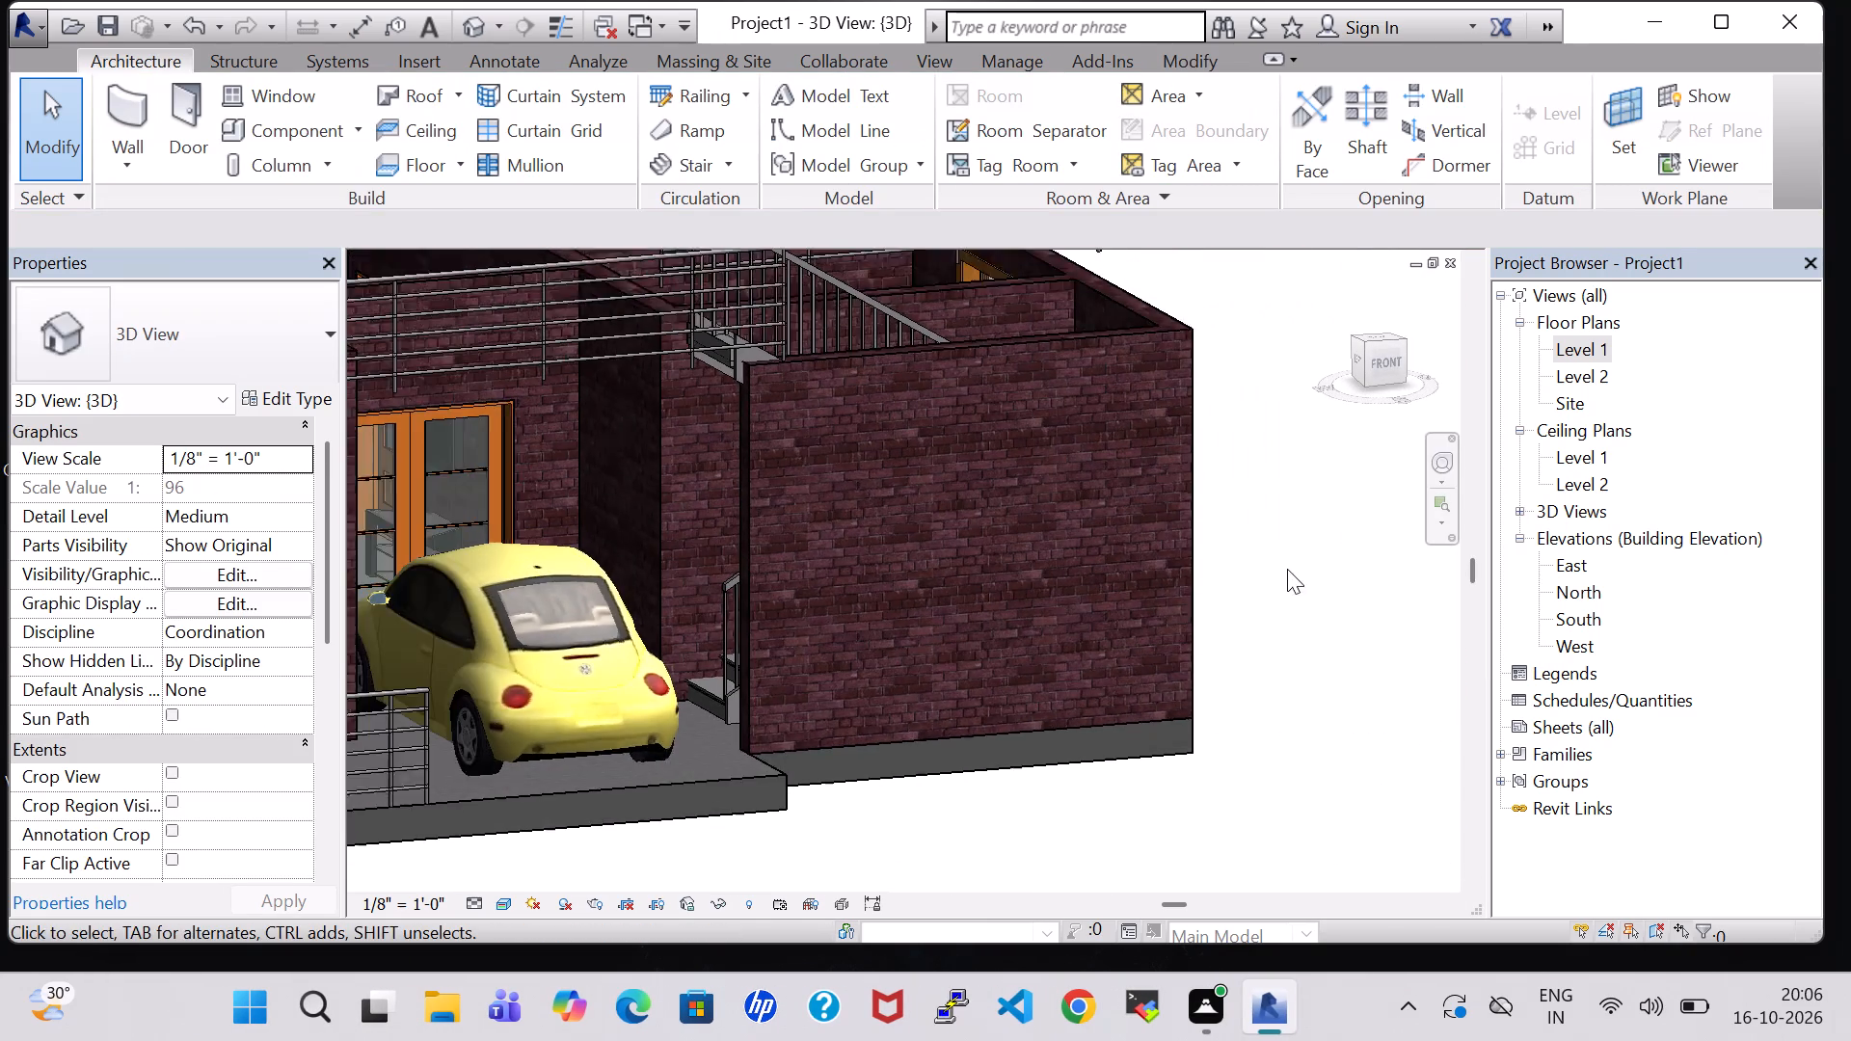
middle_drag(1247, 542, 1234, 573)
middle_drag(1213, 569, 1403, 531)
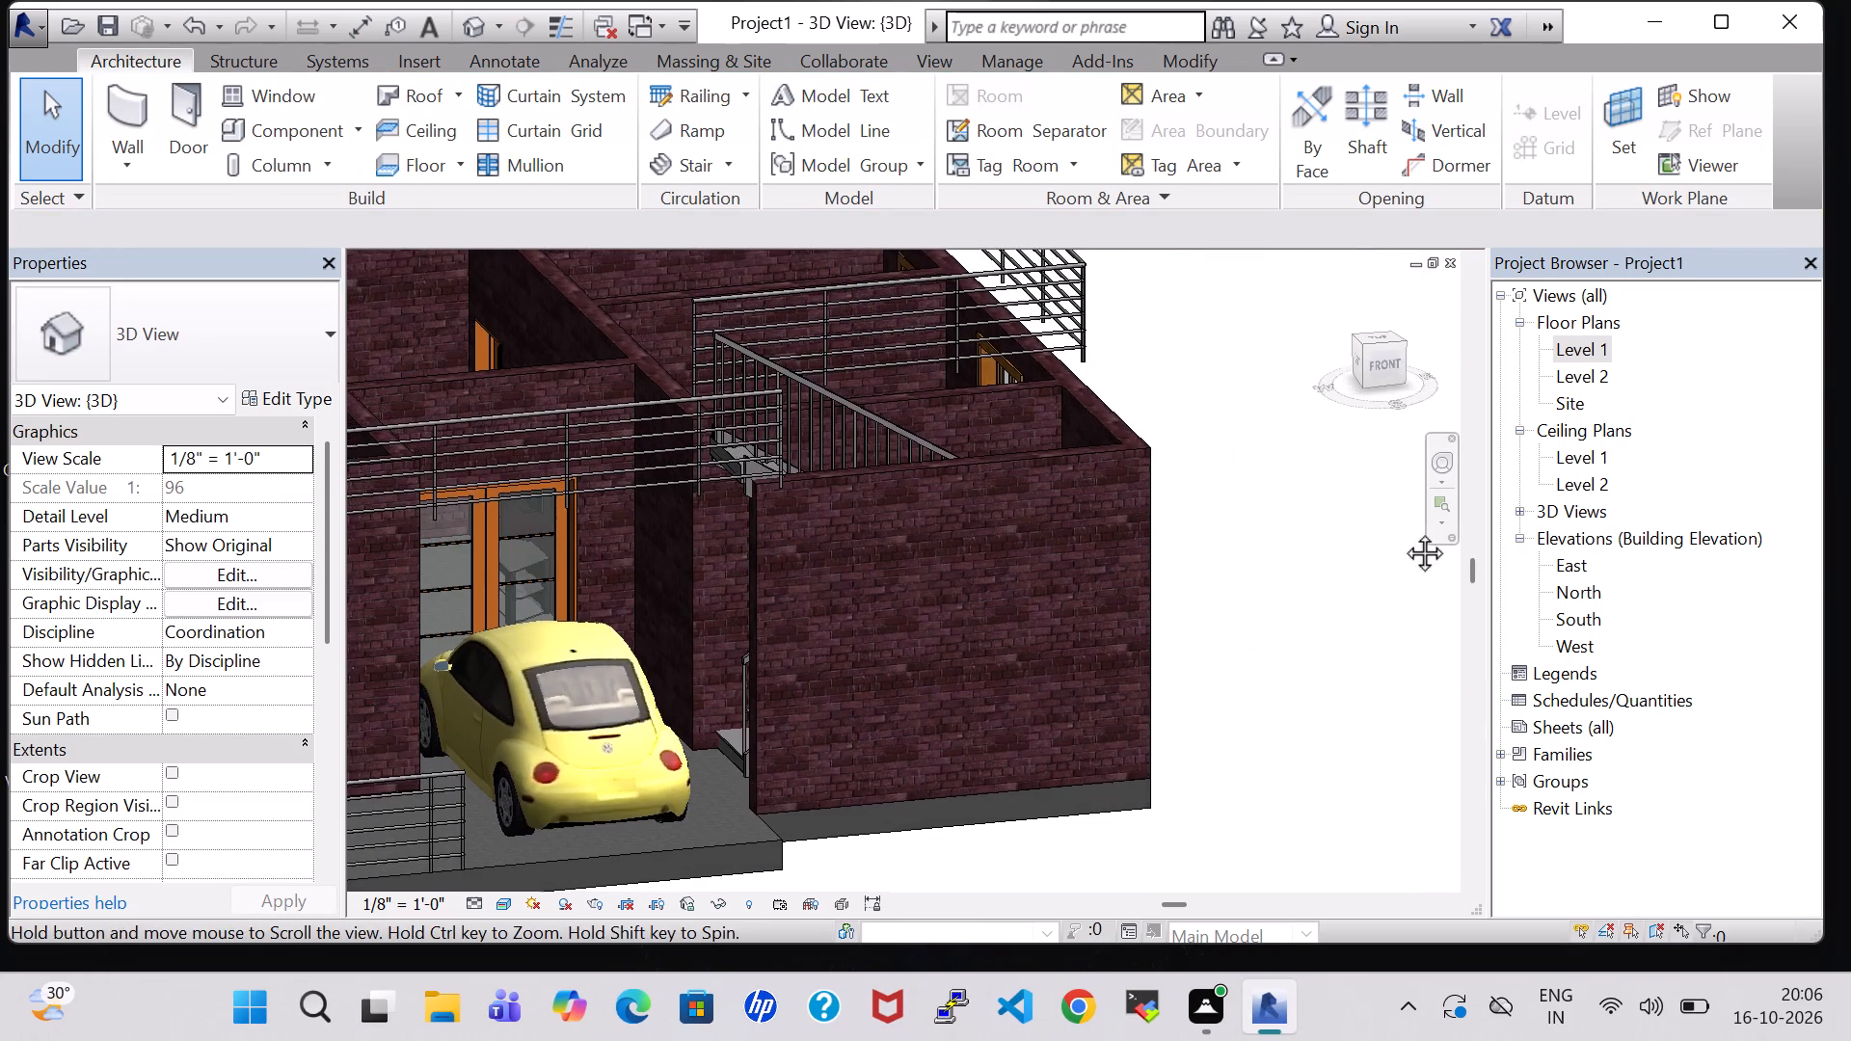
middle_drag(1403, 531, 1627, 498)
middle_click(1627, 498)
shift+middle_drag(1328, 814, 1247, 830)
shift+middle_drag(1284, 823, 1257, 840)
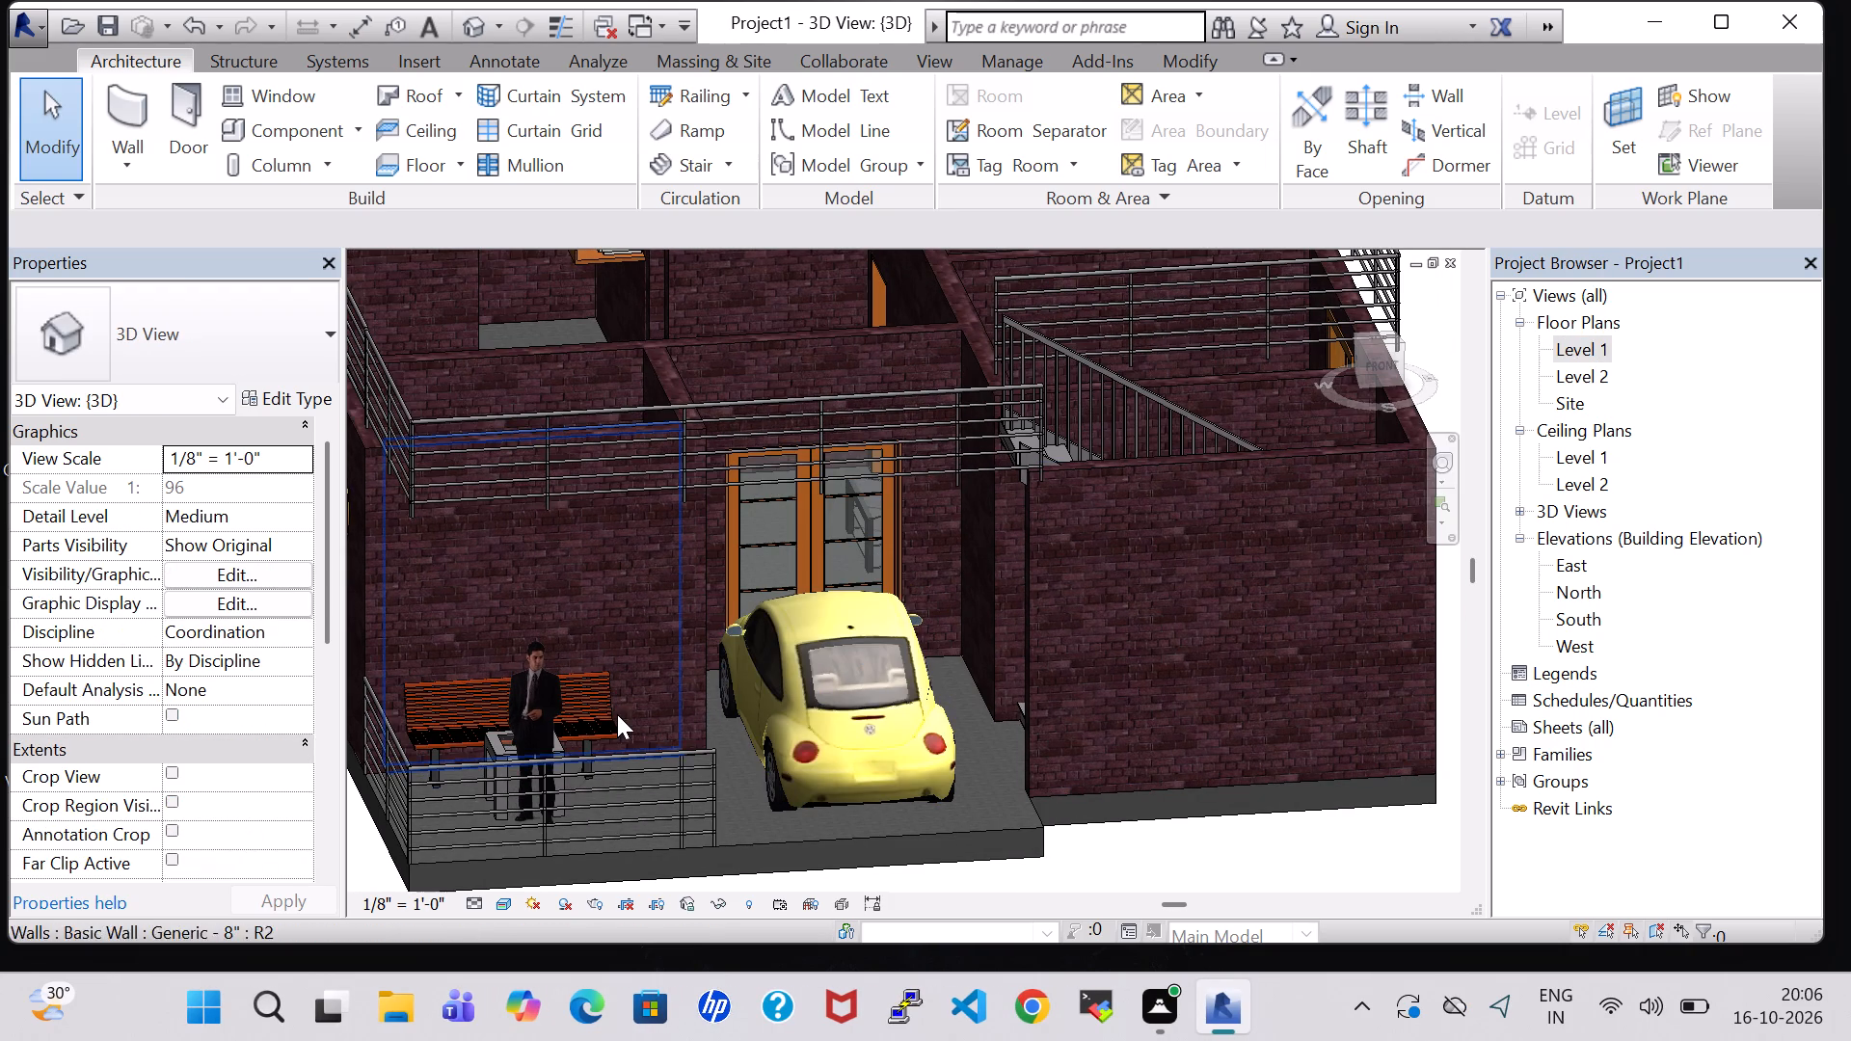
click(513, 723)
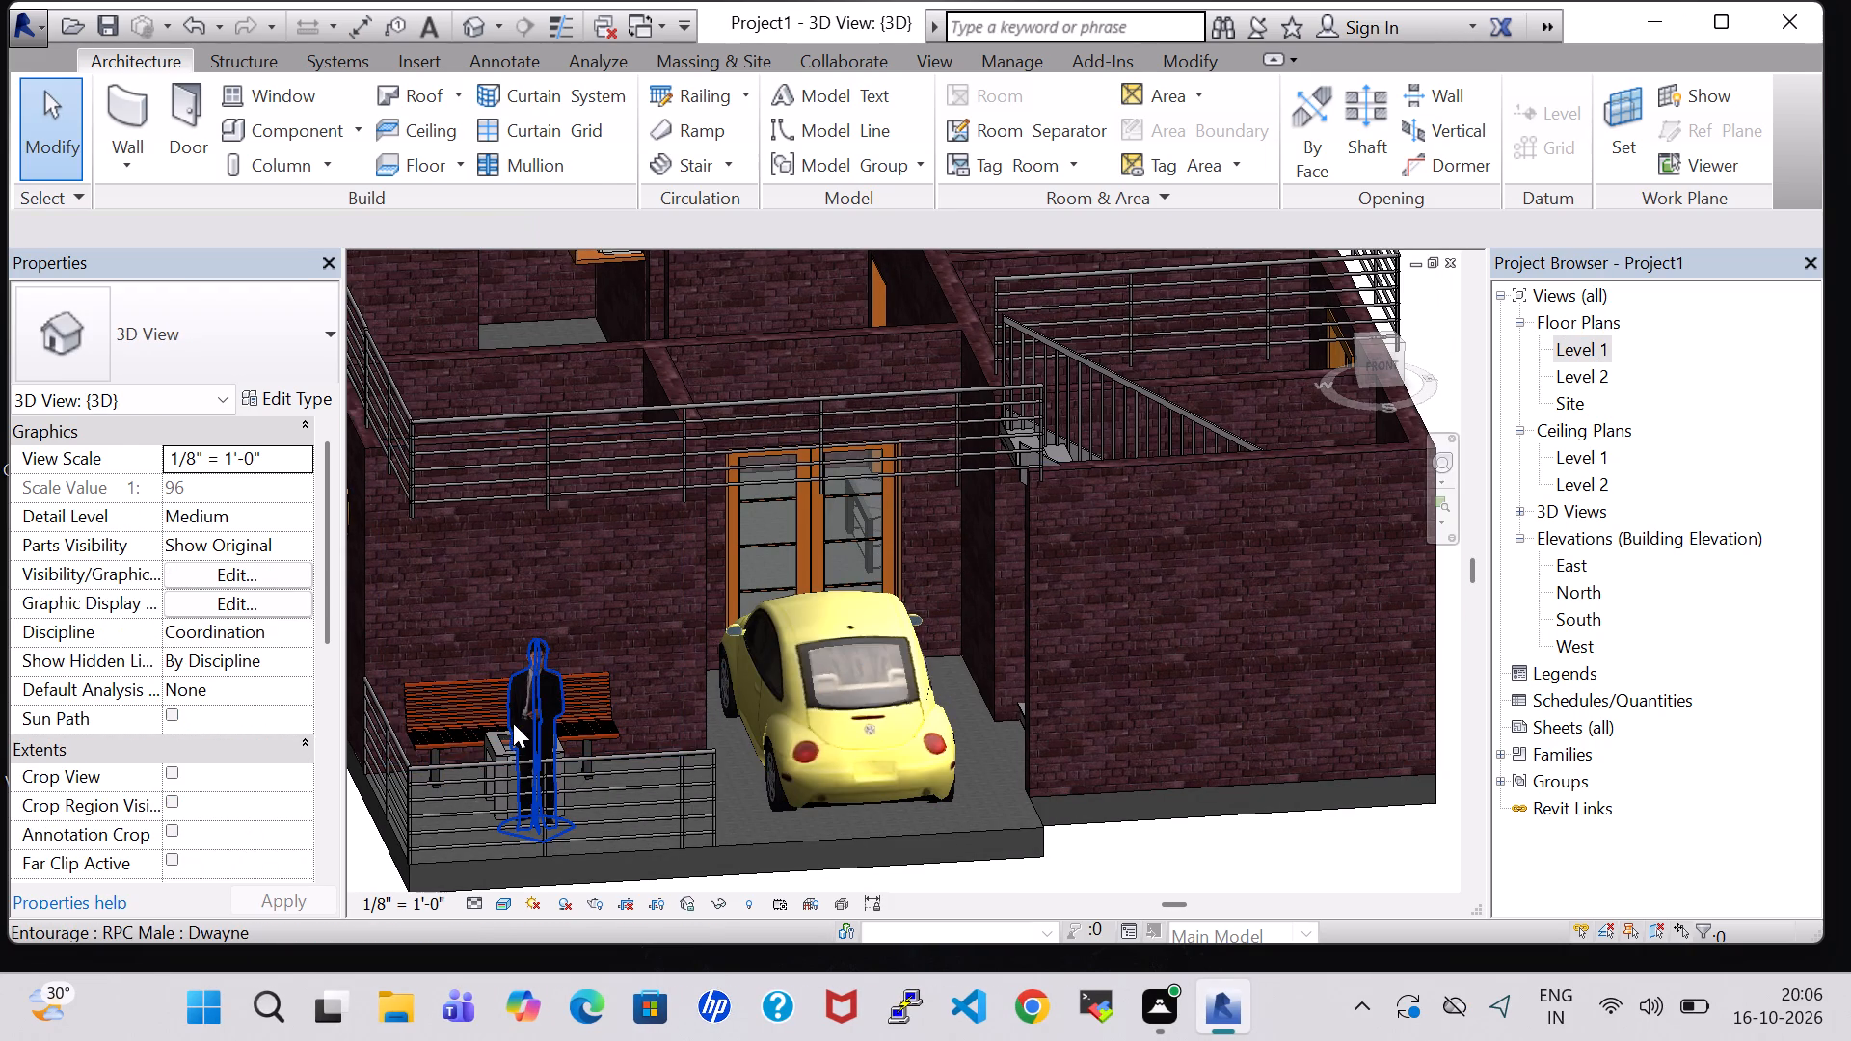
key(space)
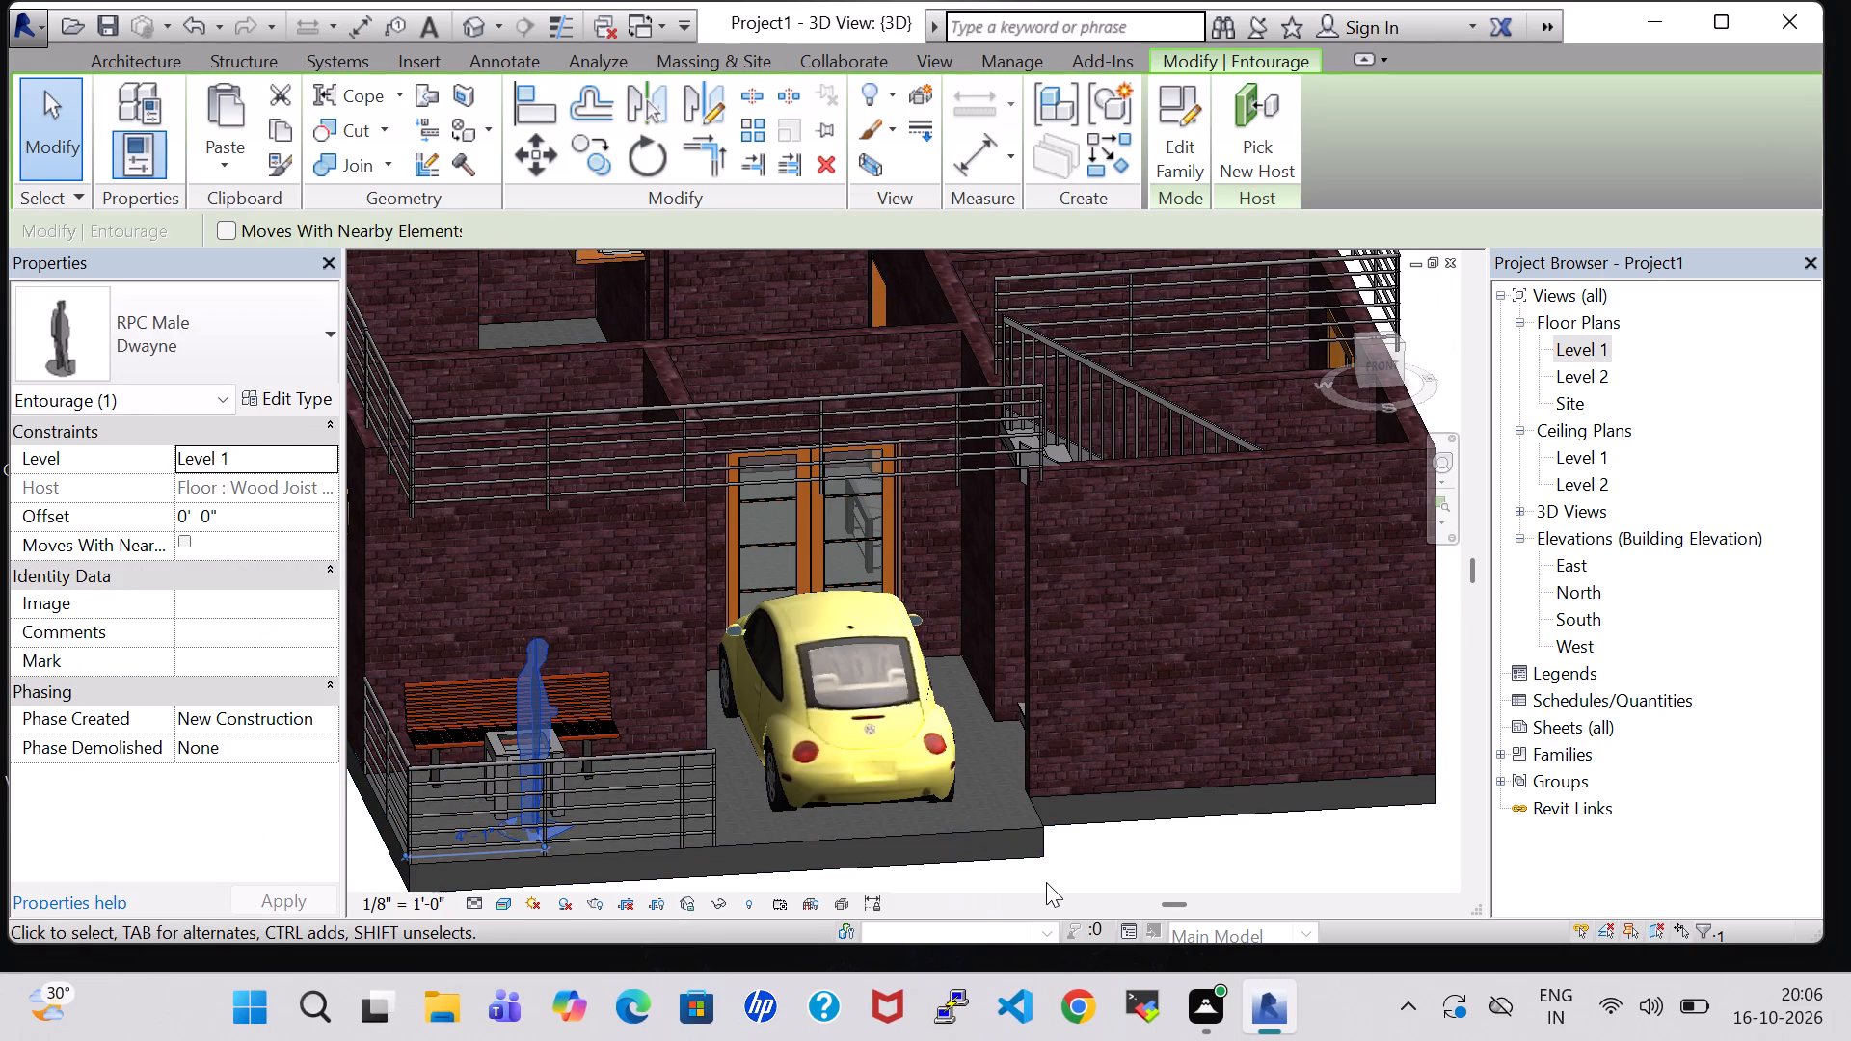
Nudge the RPC Male figure away from the coffee table to the portico's side railing, beside the outer end of the park bench.
key(Left)
key(Left)
key(Left)
key(Left)
key(Left)
key(Left)
key(Left)
key(Left)
key(Left)
key(Left)
key(Left)
key(Left)
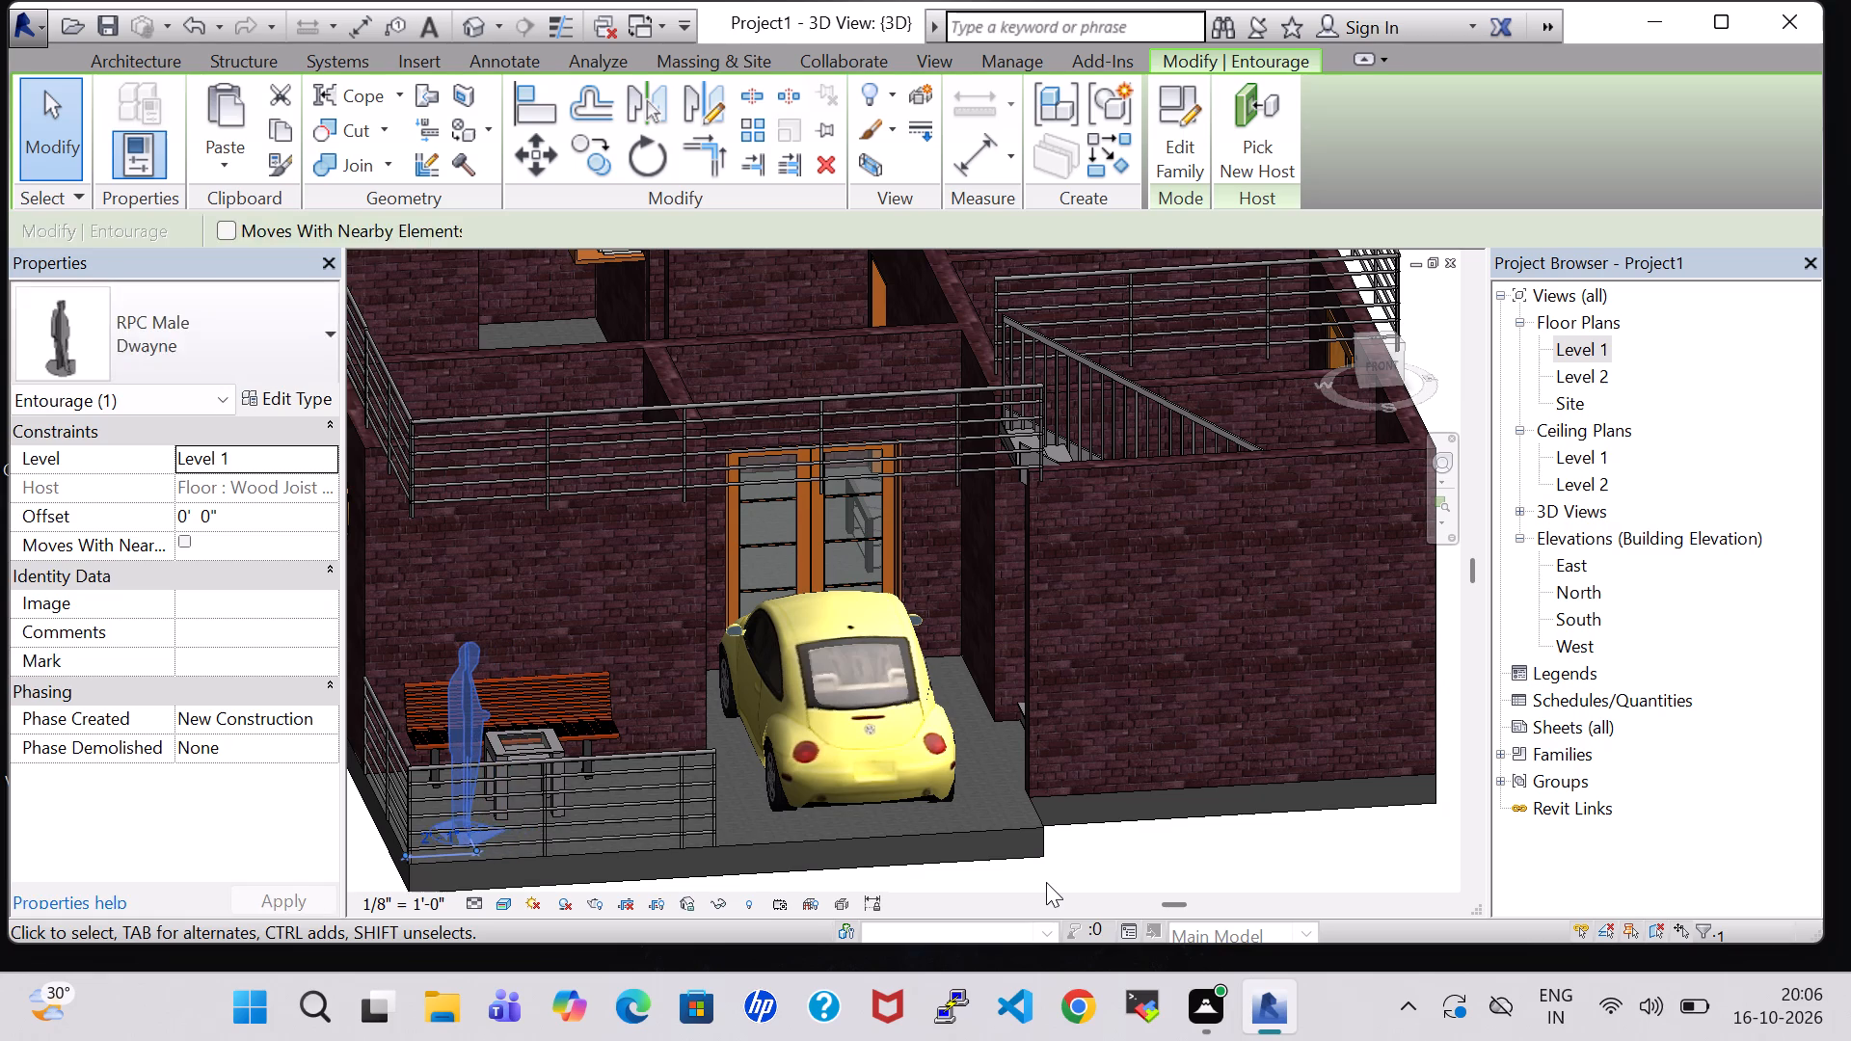
key(Left)
key(Left)
key(Left)
key(Left)
key(Up)
key(Up)
key(Up)
key(Up)
key(Up)
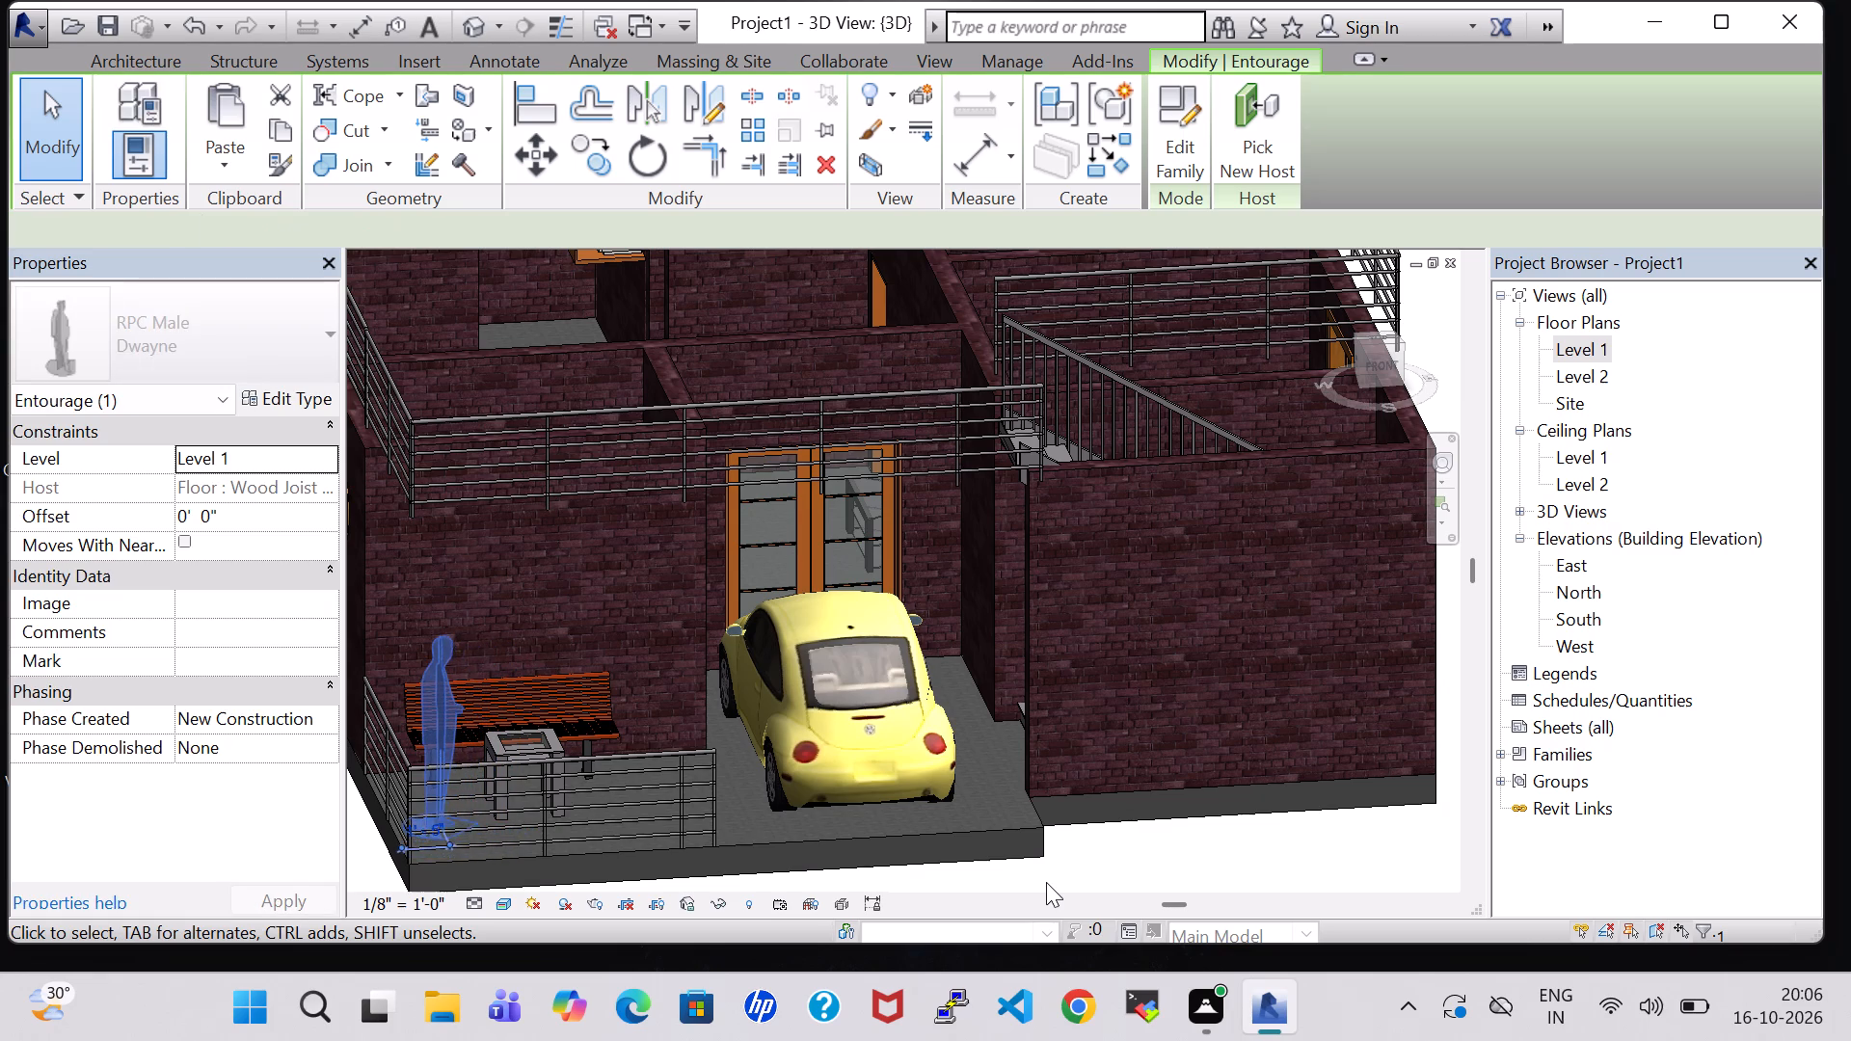
key(Up)
key(Up)
key(Up)
key(Up)
key(Up)
key(Up)
key(Up)
key(Up)
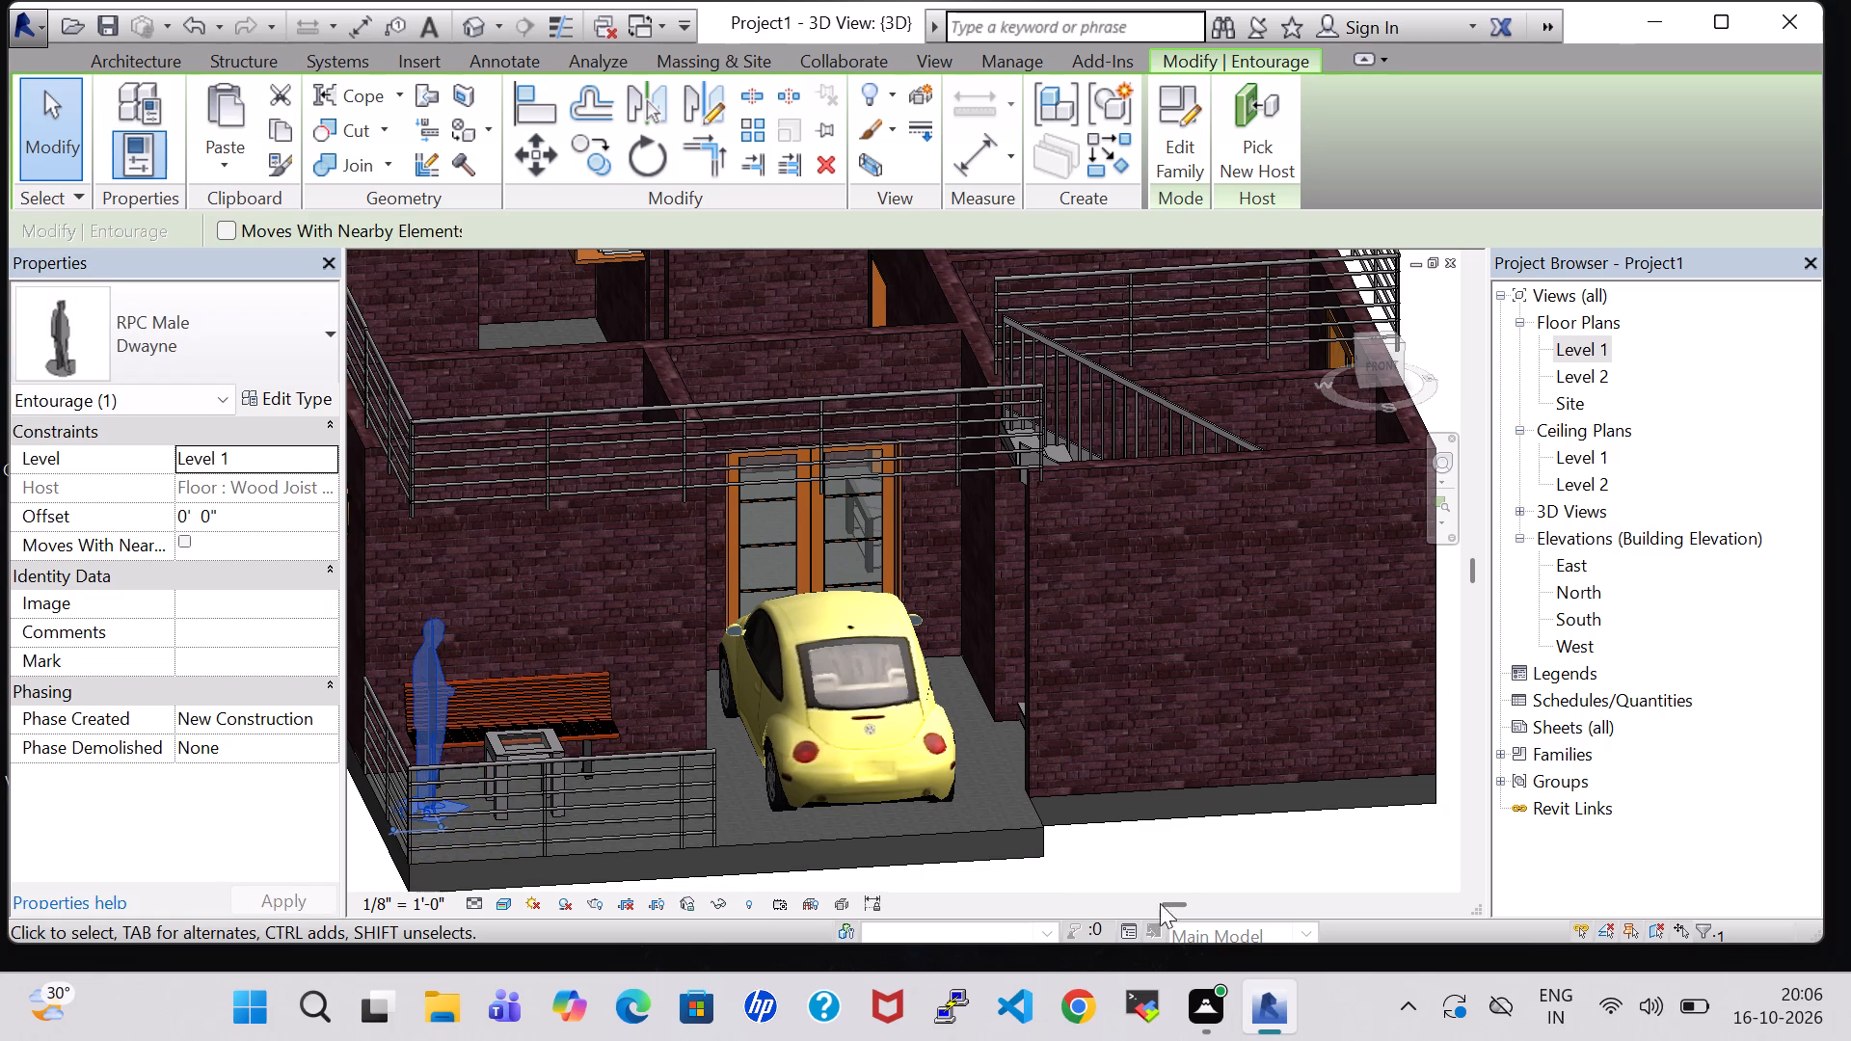
click(1160, 854)
On the Level 1 floor plan, load the RPC Female family from the Entourage folder of the US Imperial library.
scroll(1160, 854, down, 1)
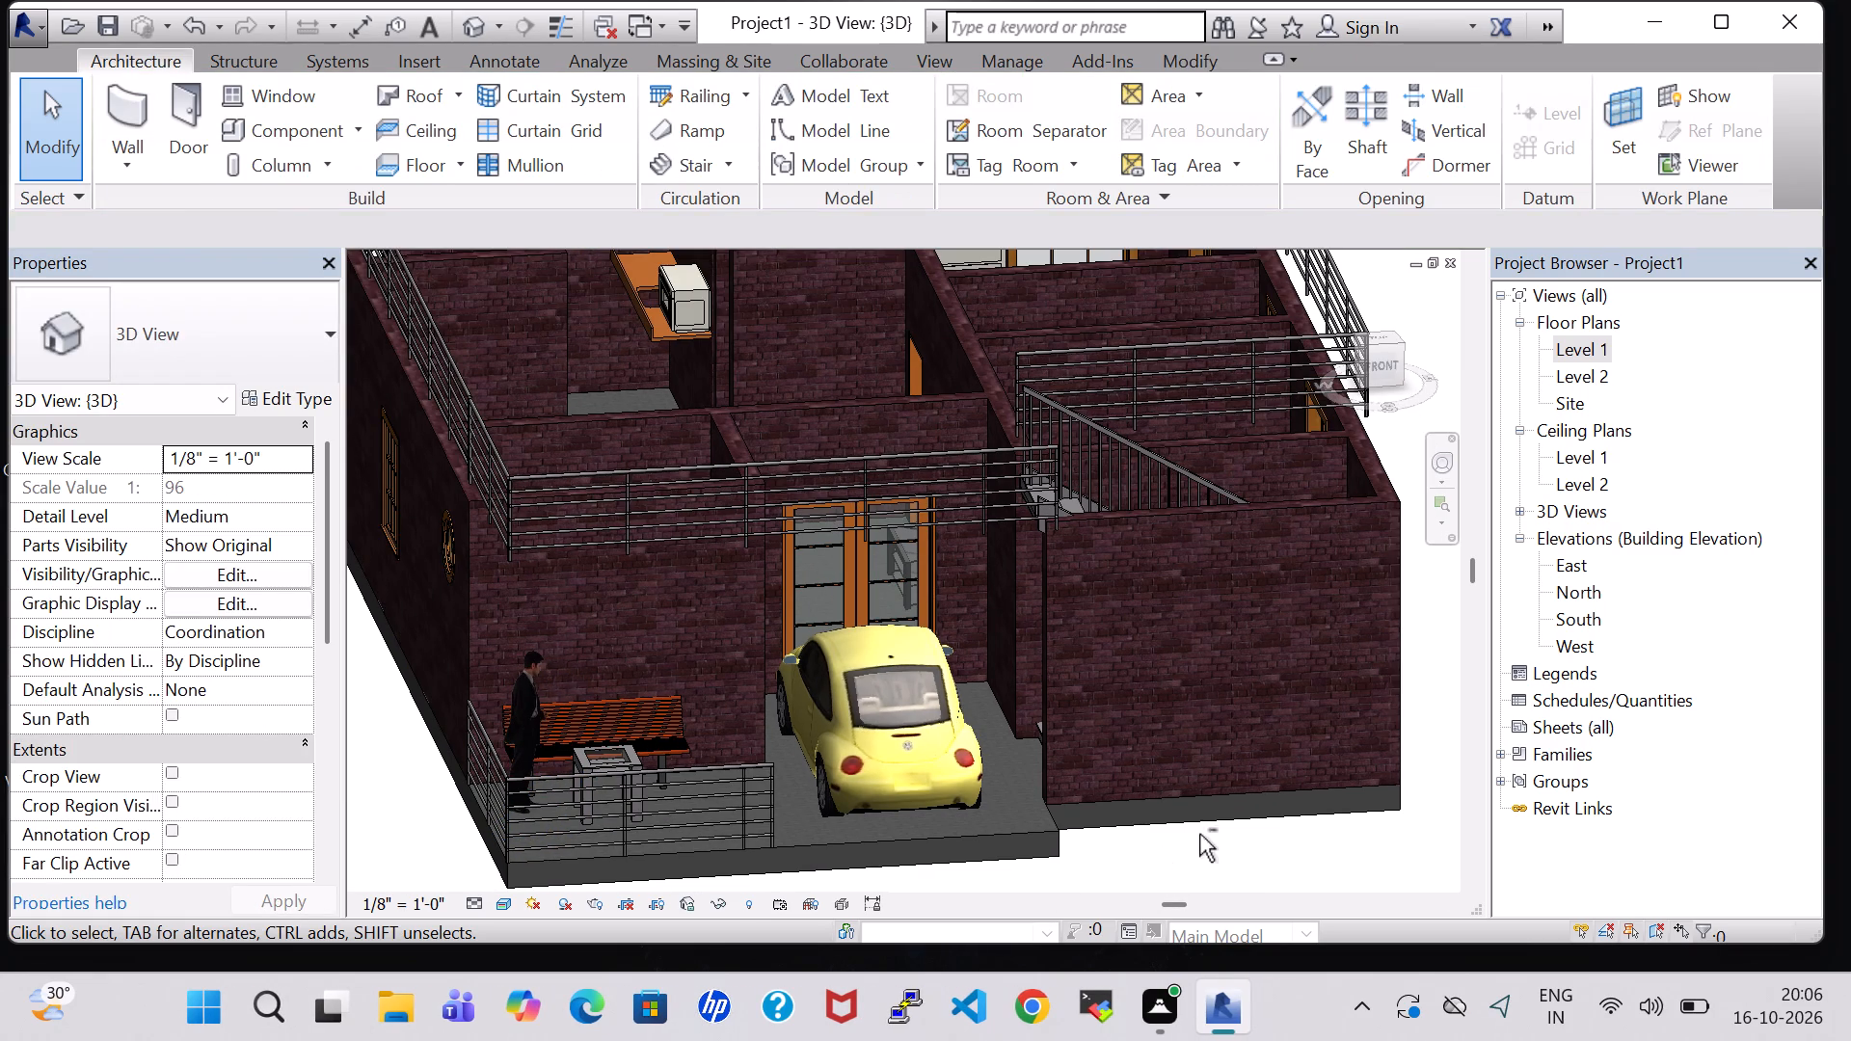
shift+middle_drag(1199, 834, 1108, 857)
middle_drag(1108, 855, 1291, 743)
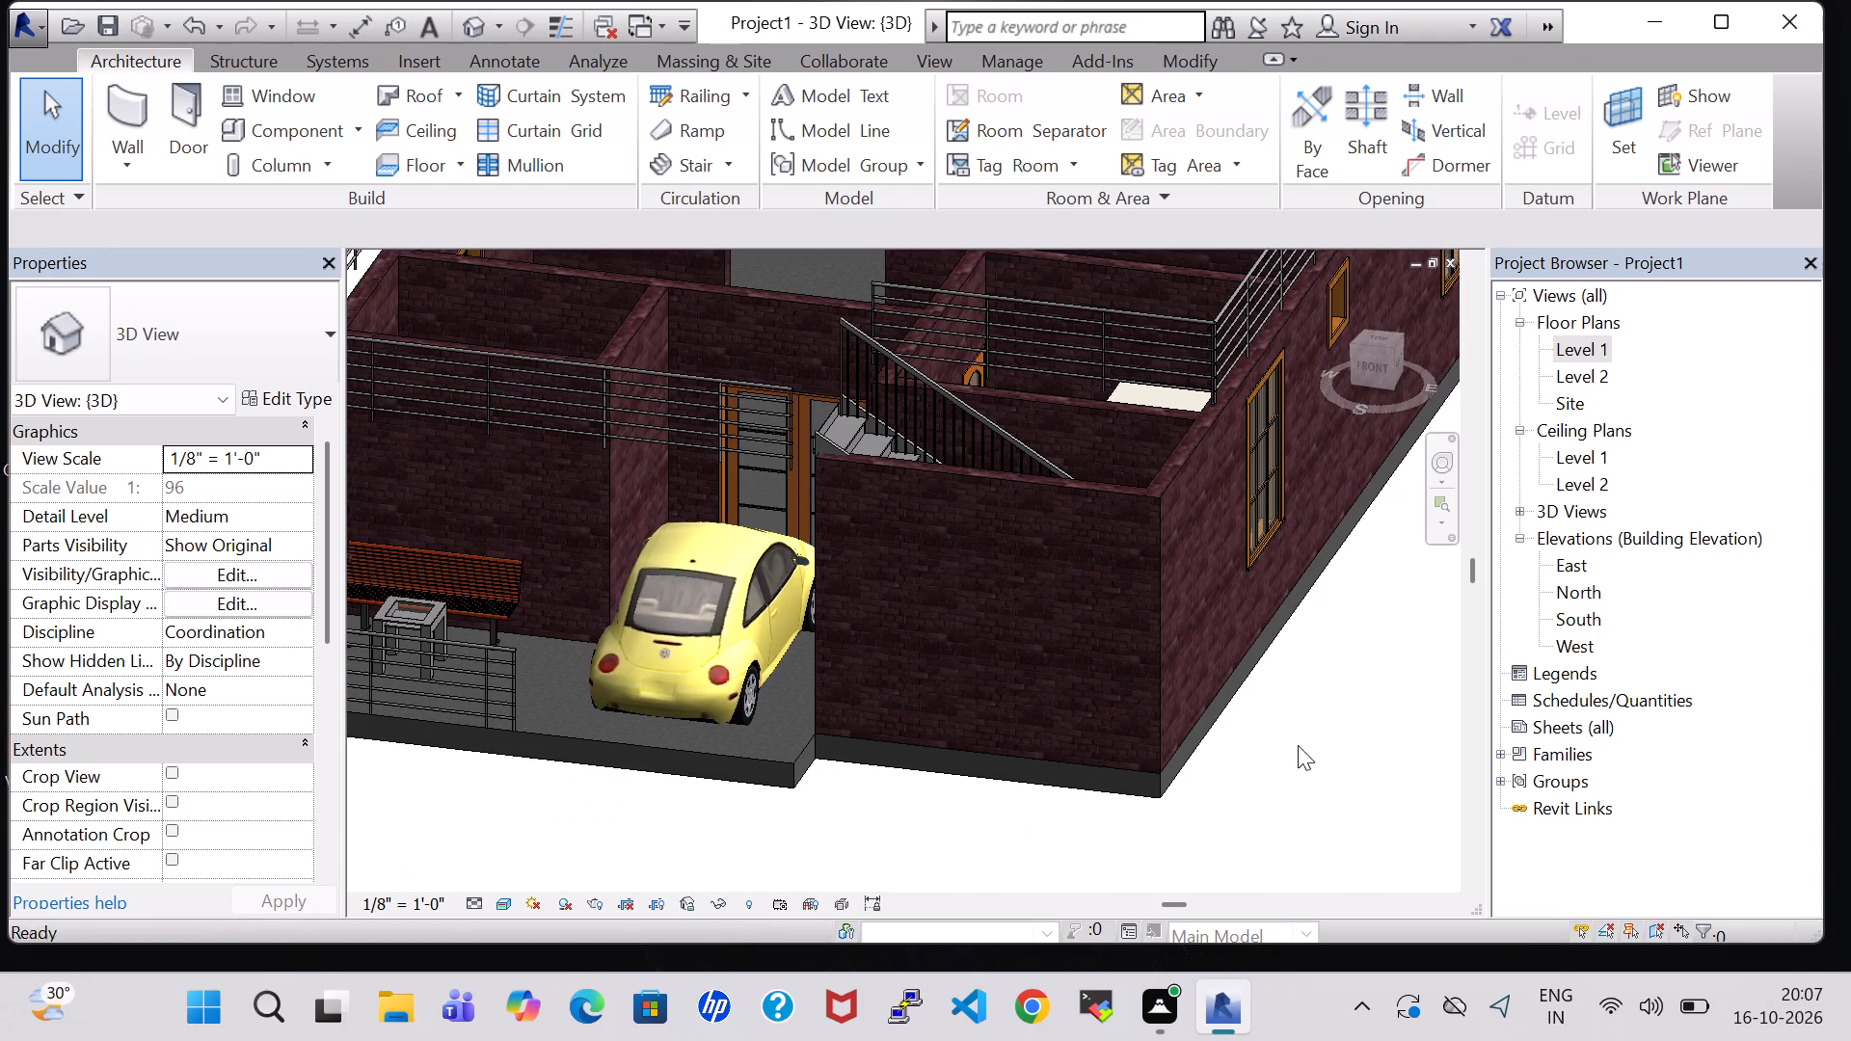
middle_drag(1360, 767, 1427, 789)
scroll(1155, 739, down, 2)
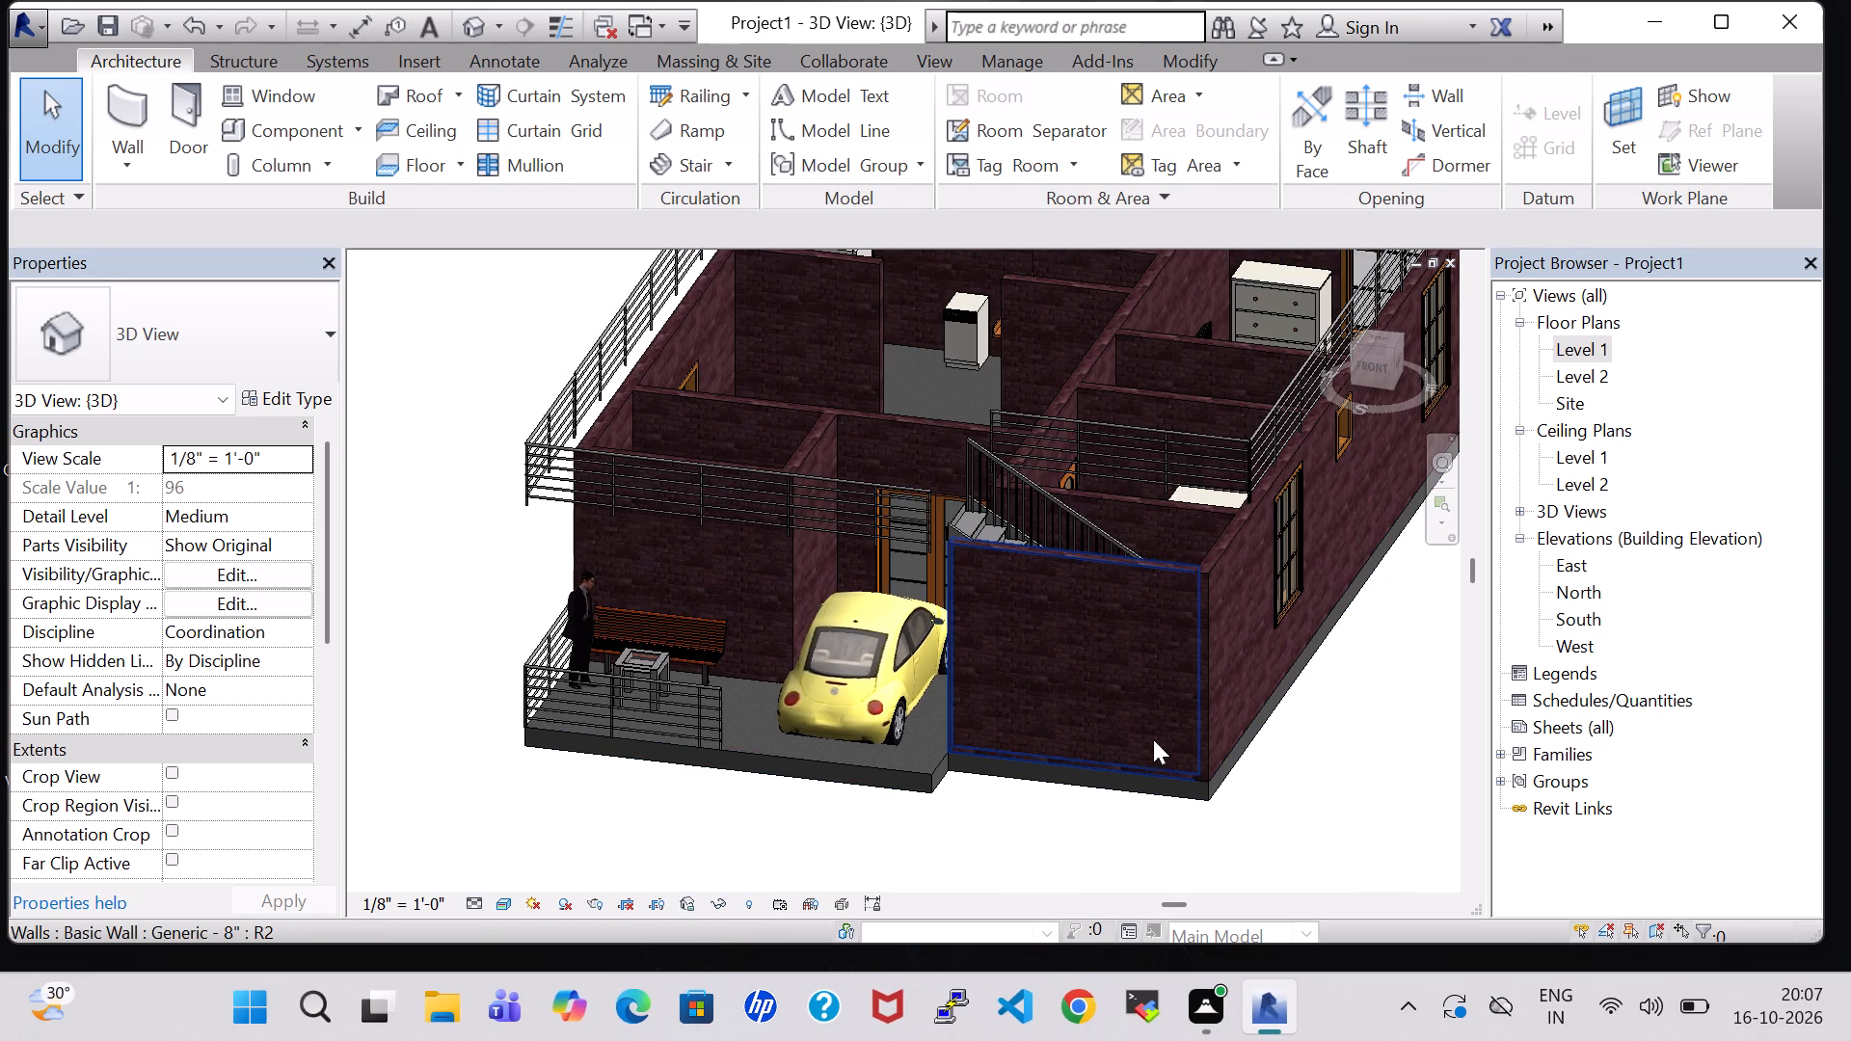
click(1547, 334)
double_click(1571, 346)
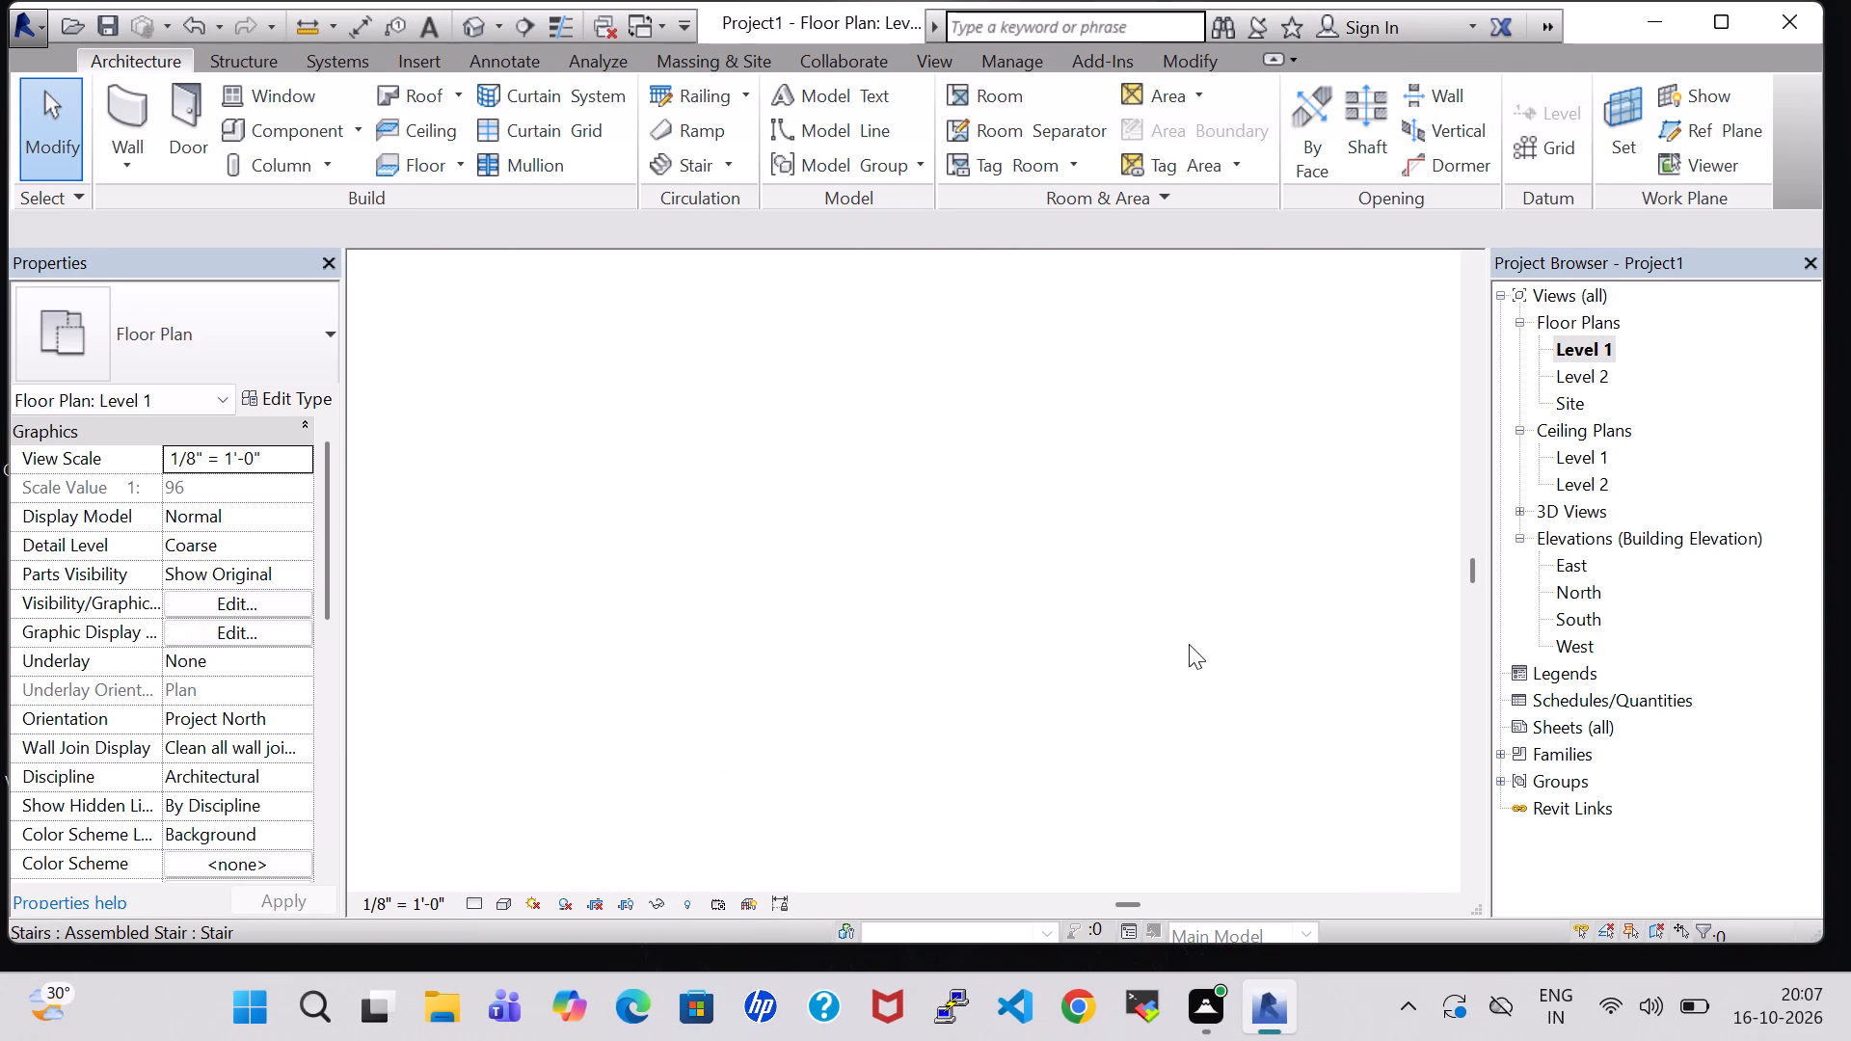
scroll(1189, 644, down, 1)
middle_drag(843, 376, 850, 716)
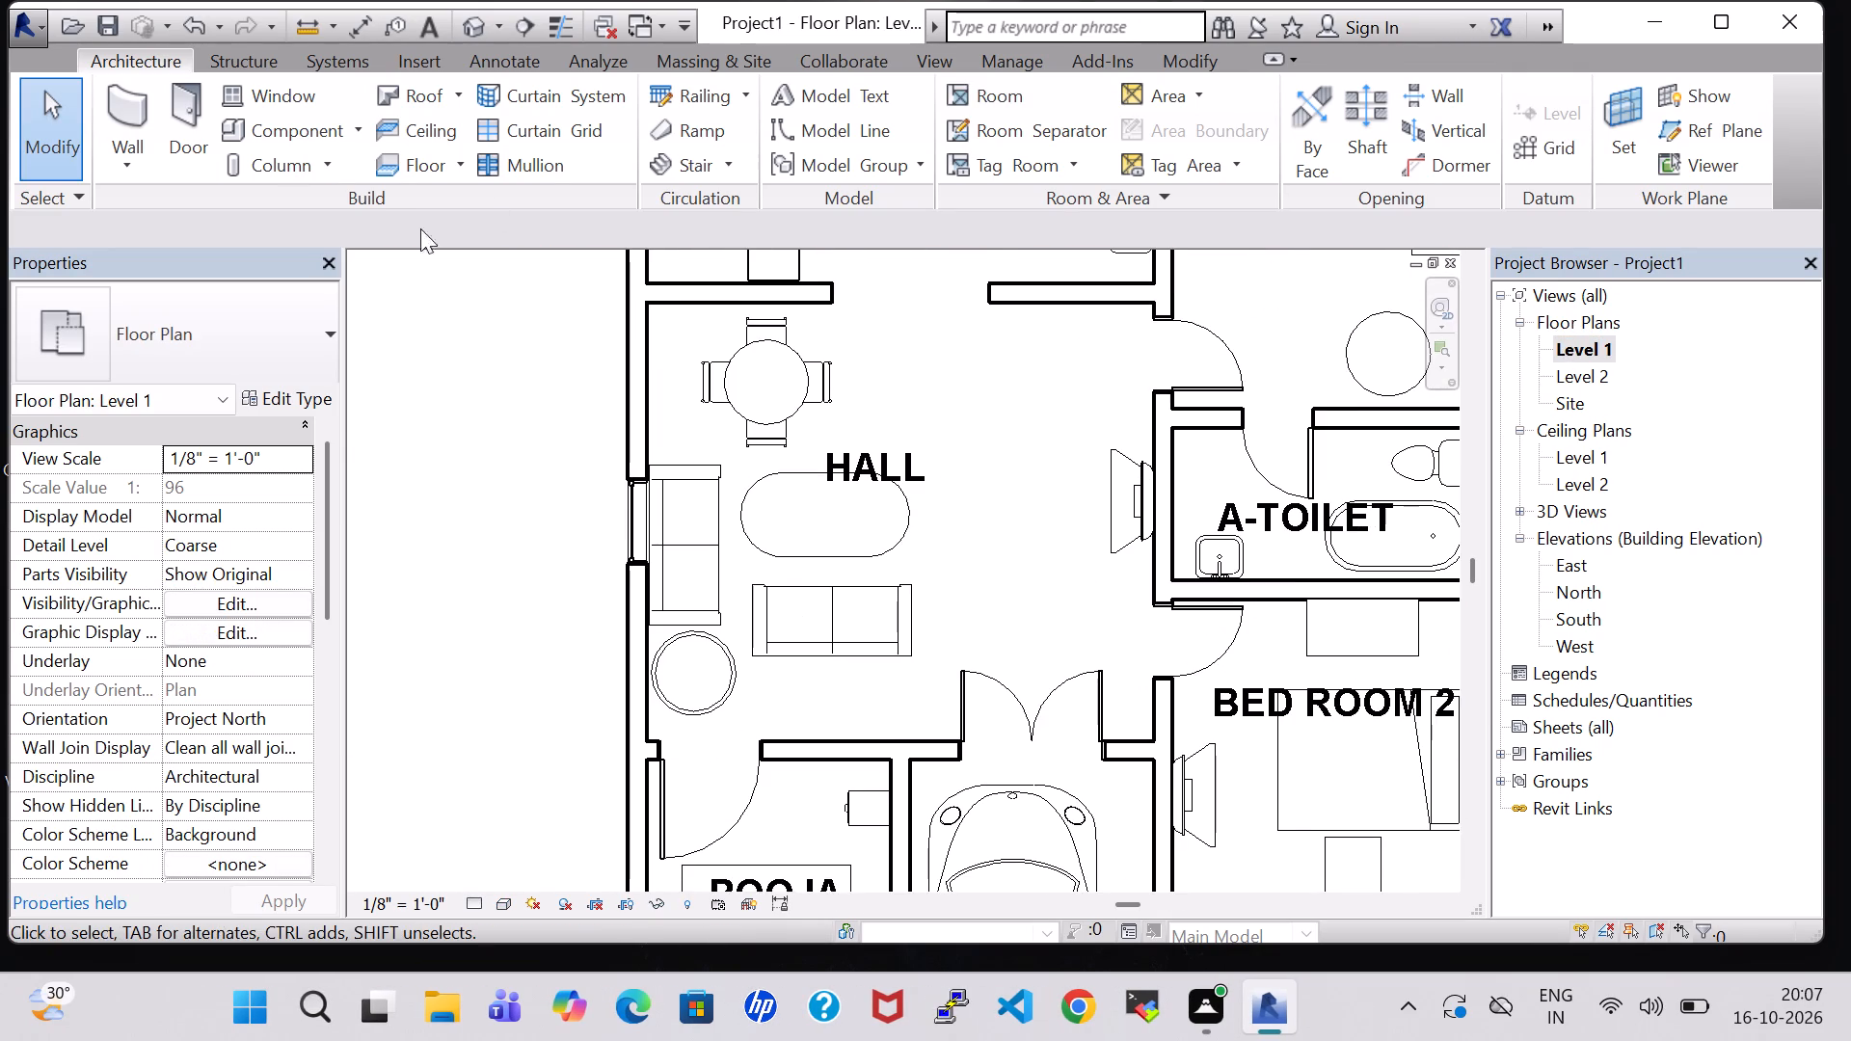
click(308, 130)
click(1189, 153)
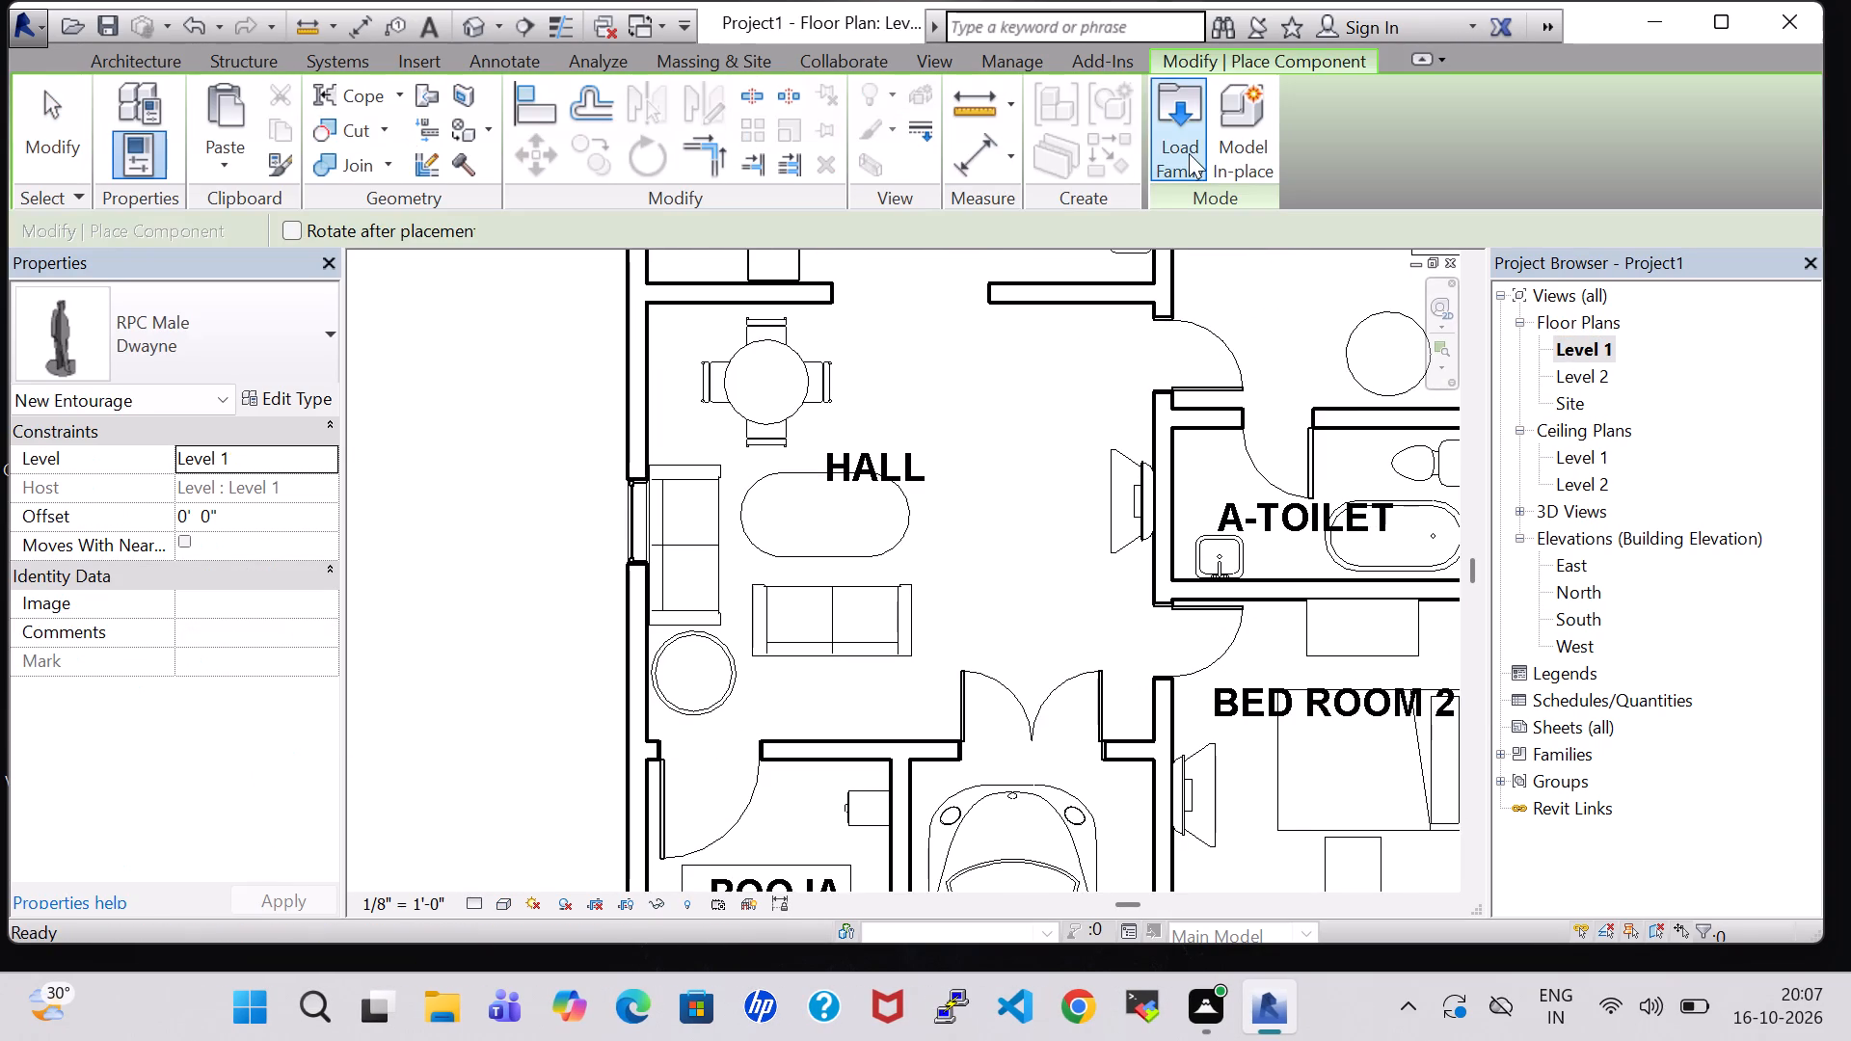
scroll(884, 461, down, 2)
scroll(872, 376, up, 1)
double_click(871, 379)
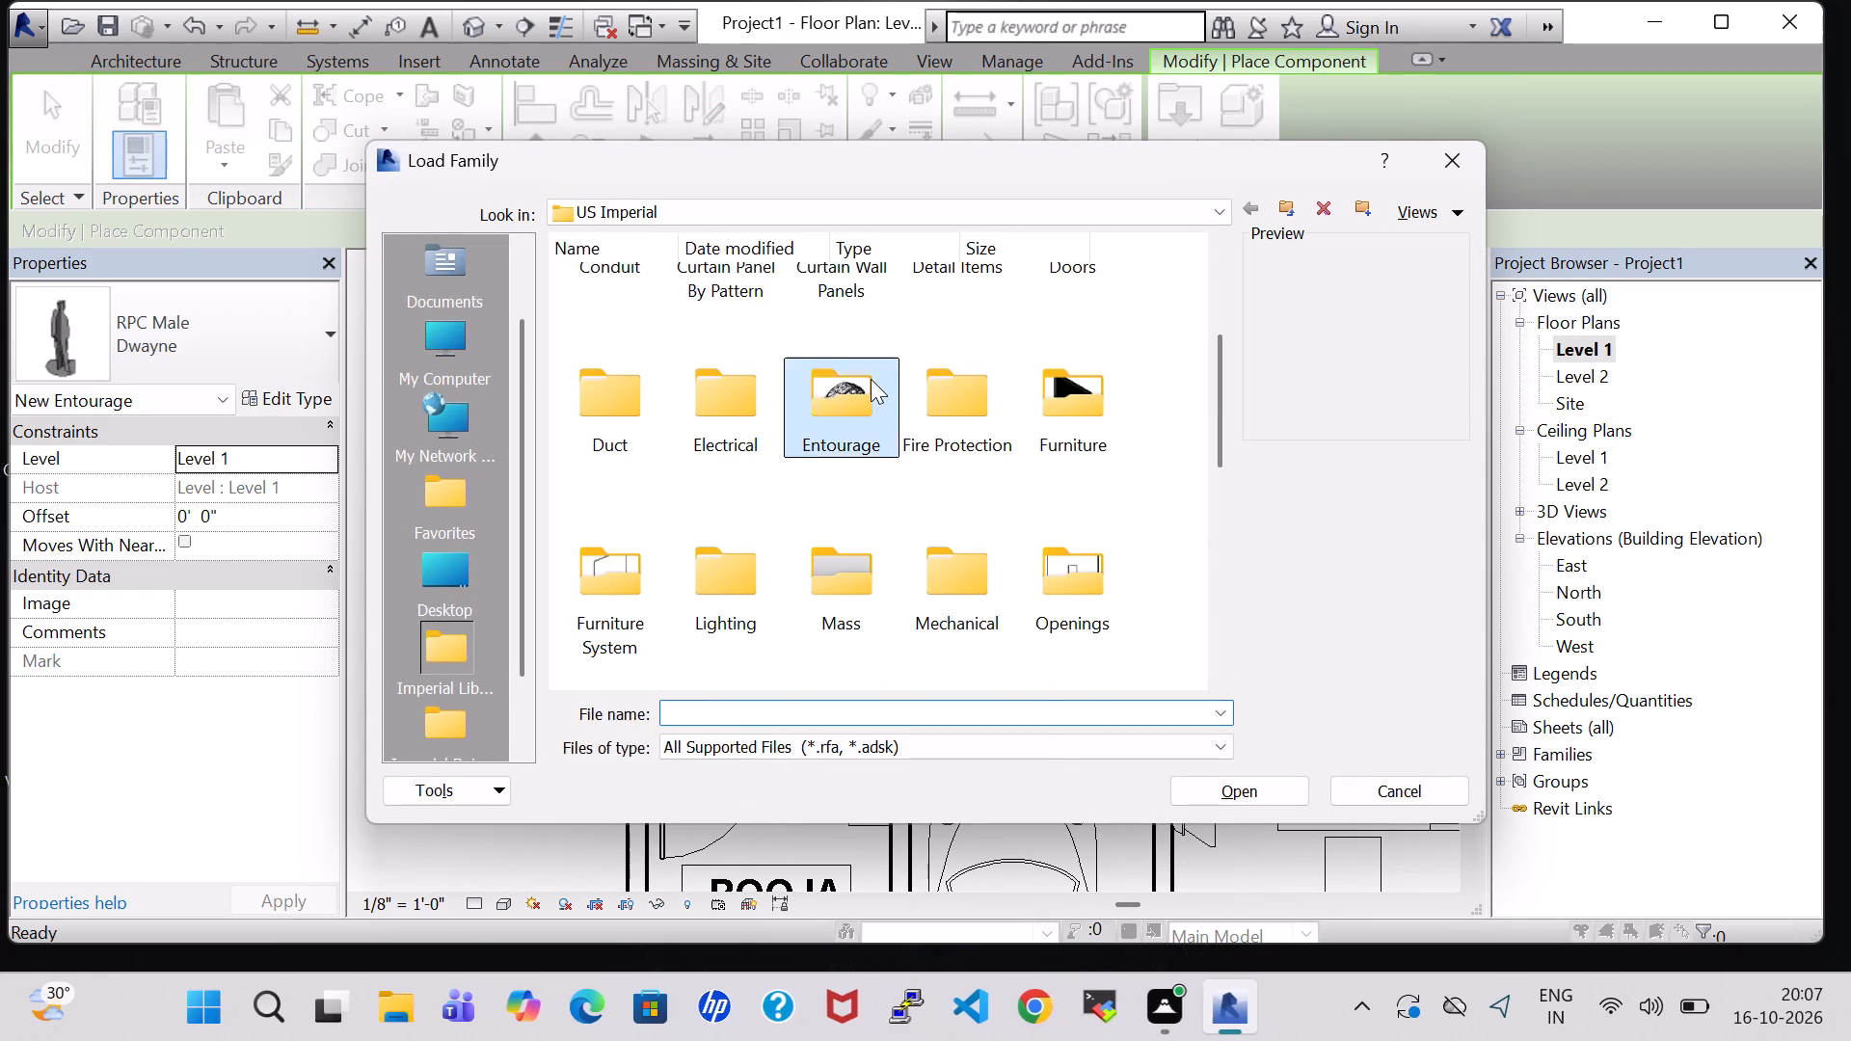
click(859, 305)
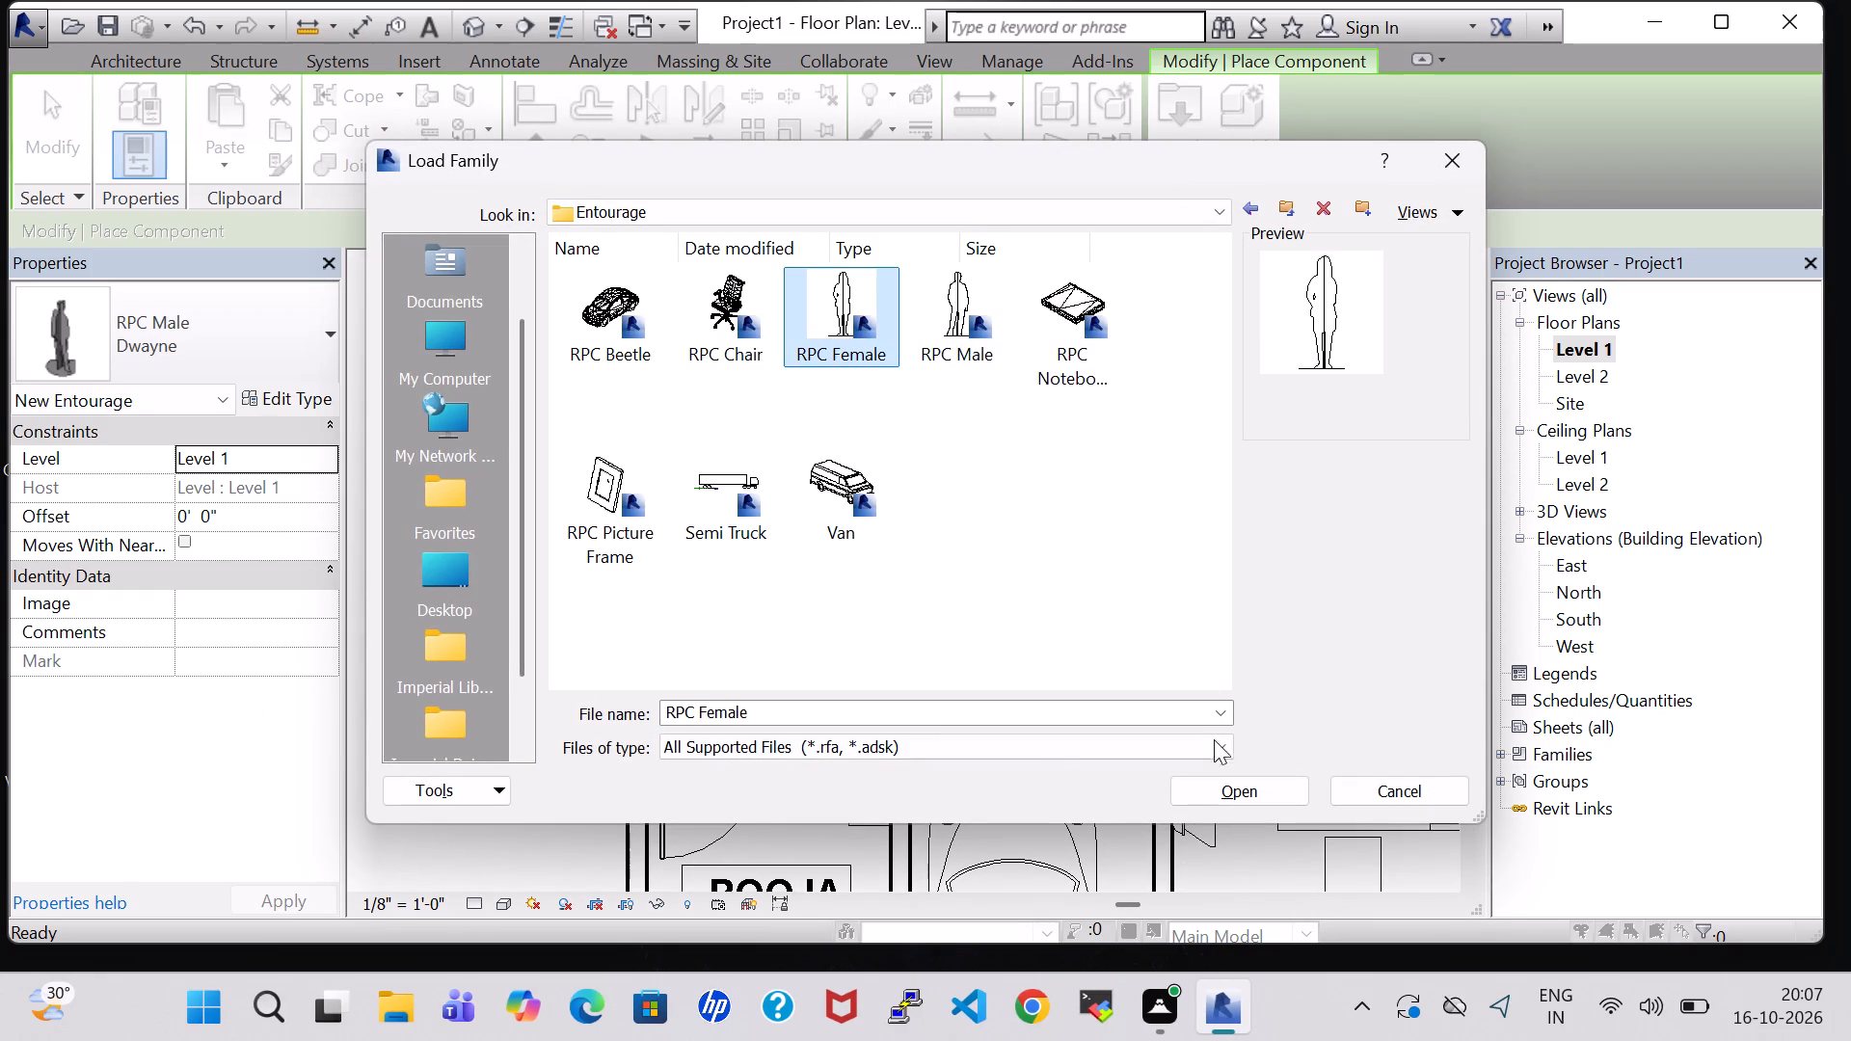
click(1233, 792)
Place an RPC Female figure Cynthia on each of the hall's two sofas, rotated to face the oval table.
scroll(928, 580, up, 6)
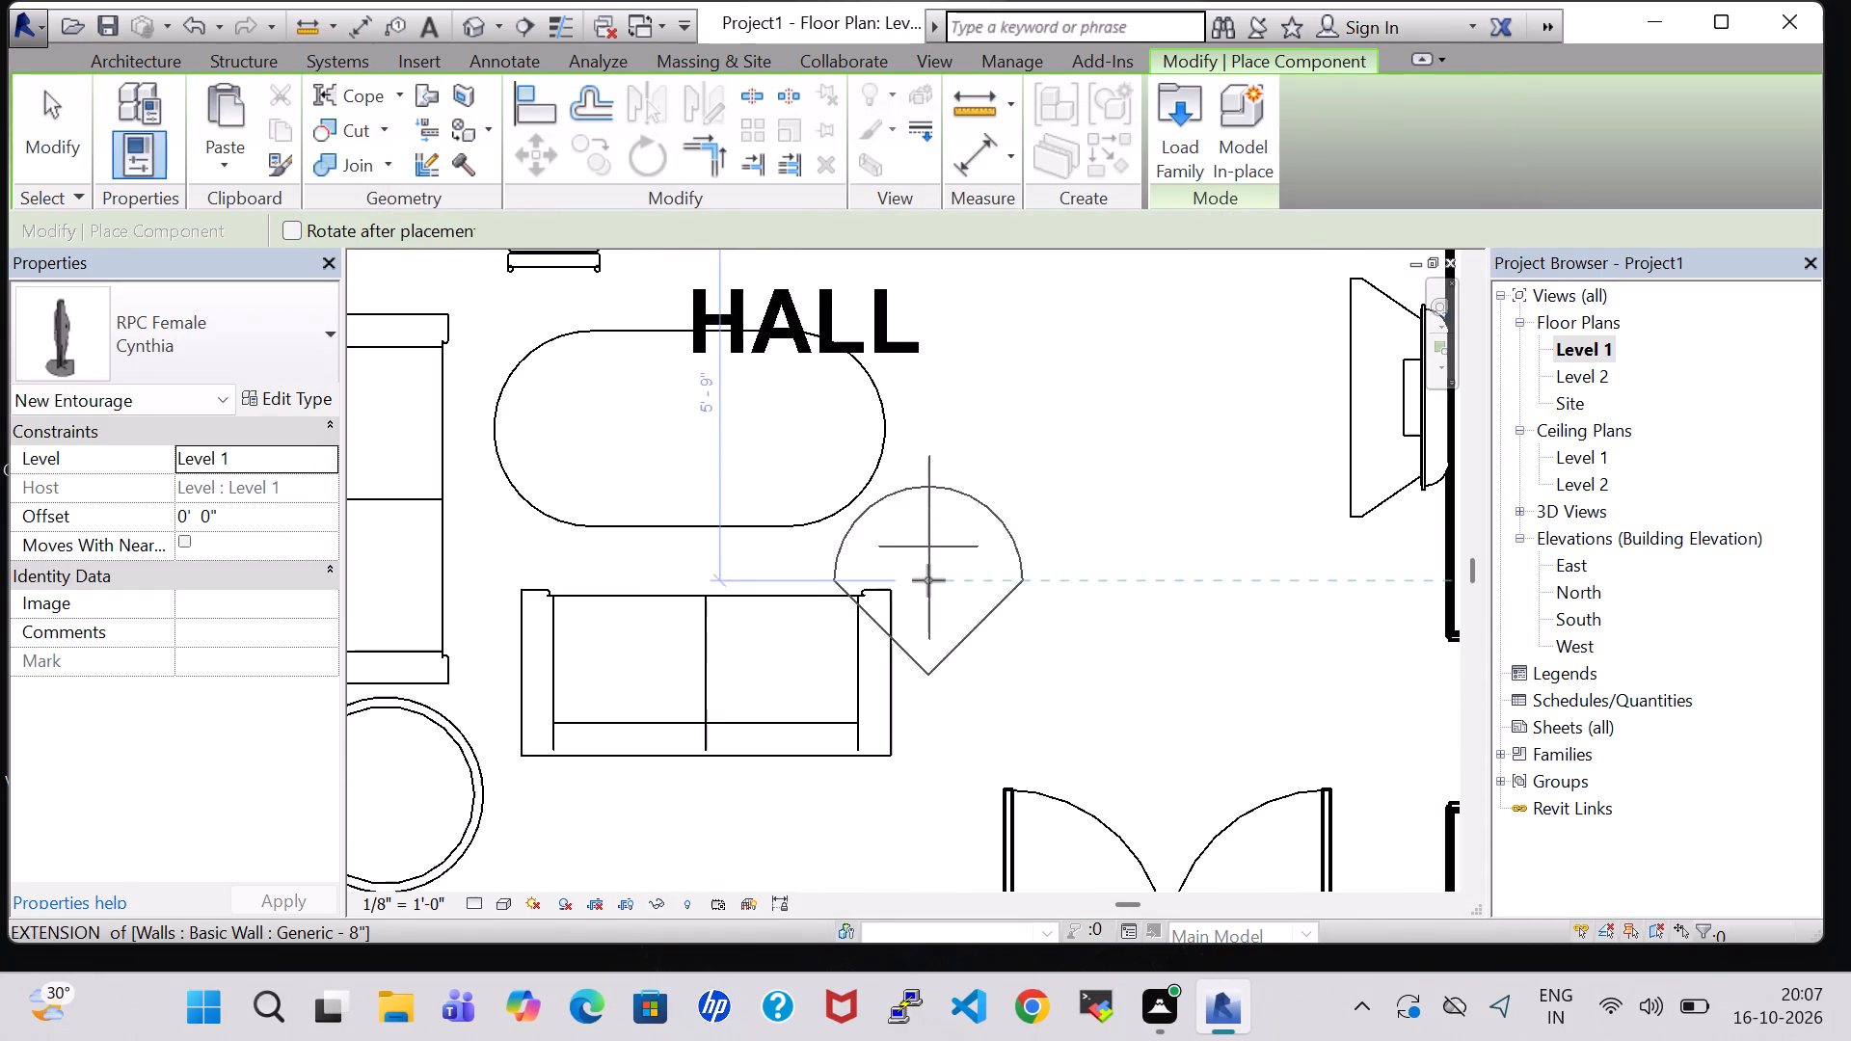
key(space)
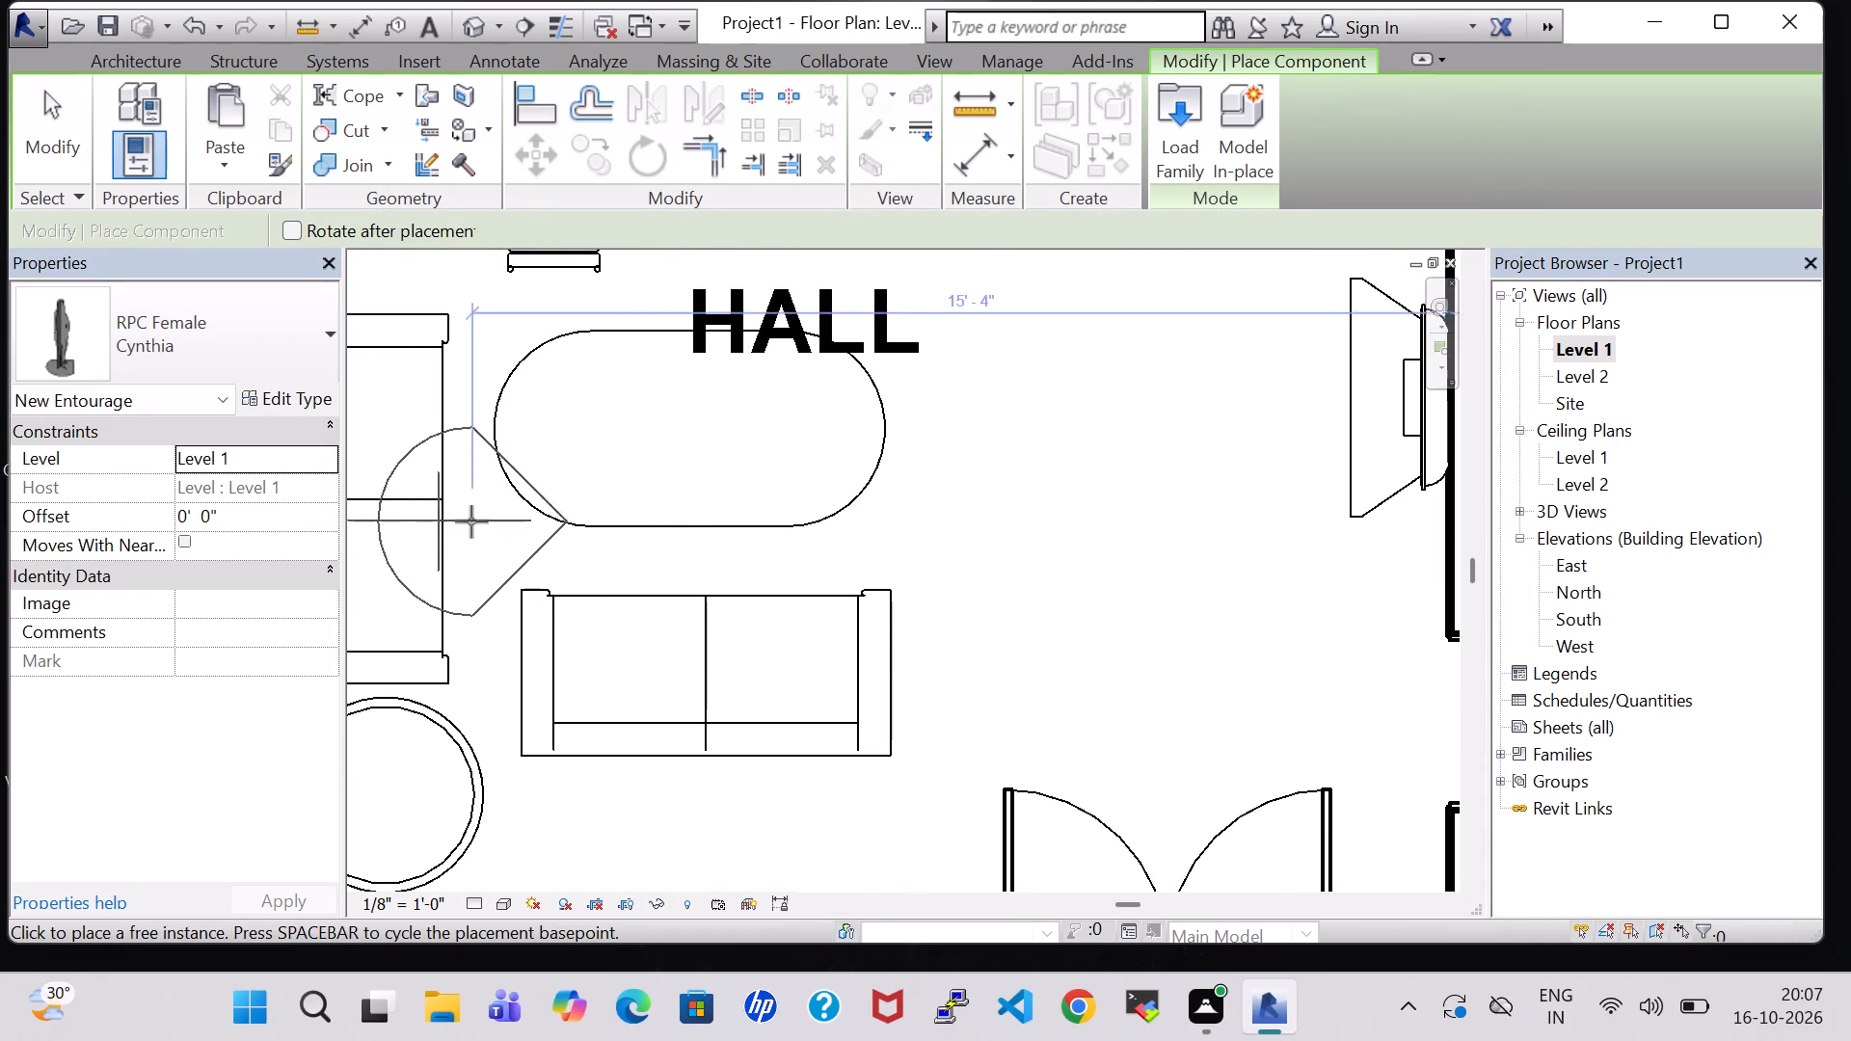
click(445, 482)
key(space)
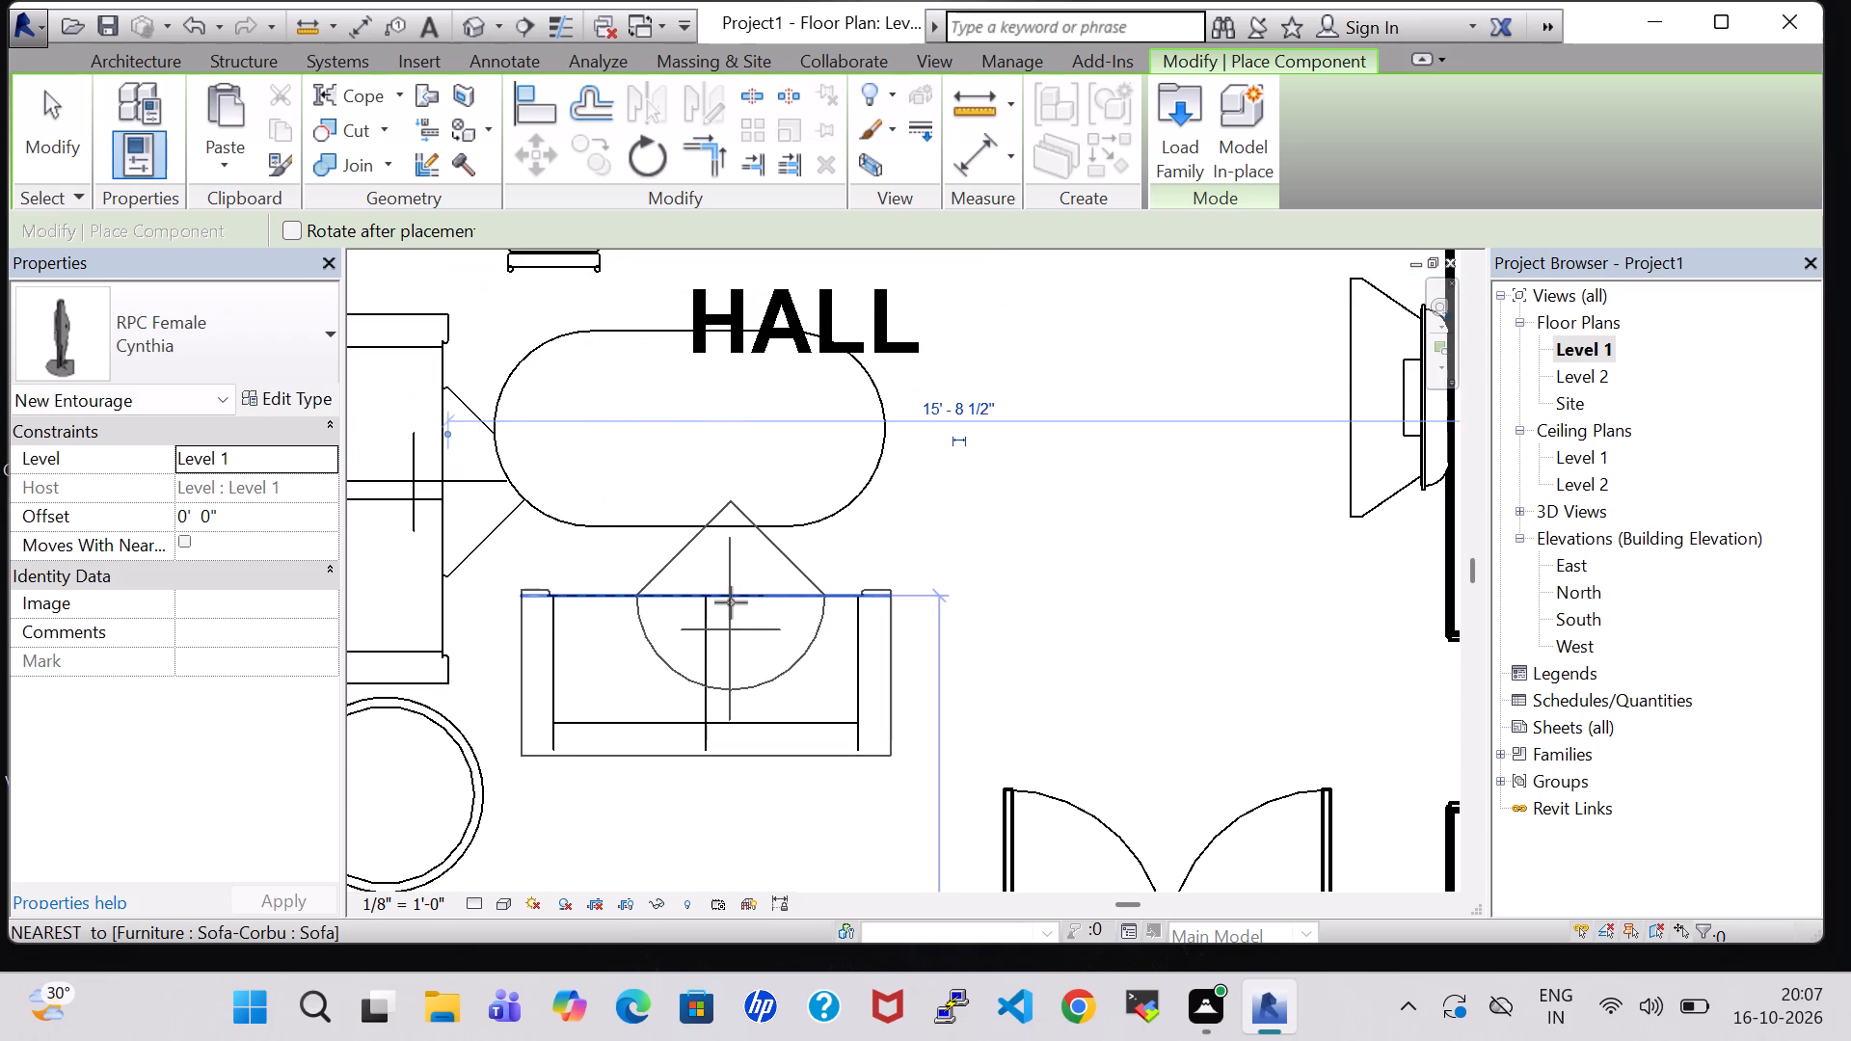
click(700, 602)
key(Escape)
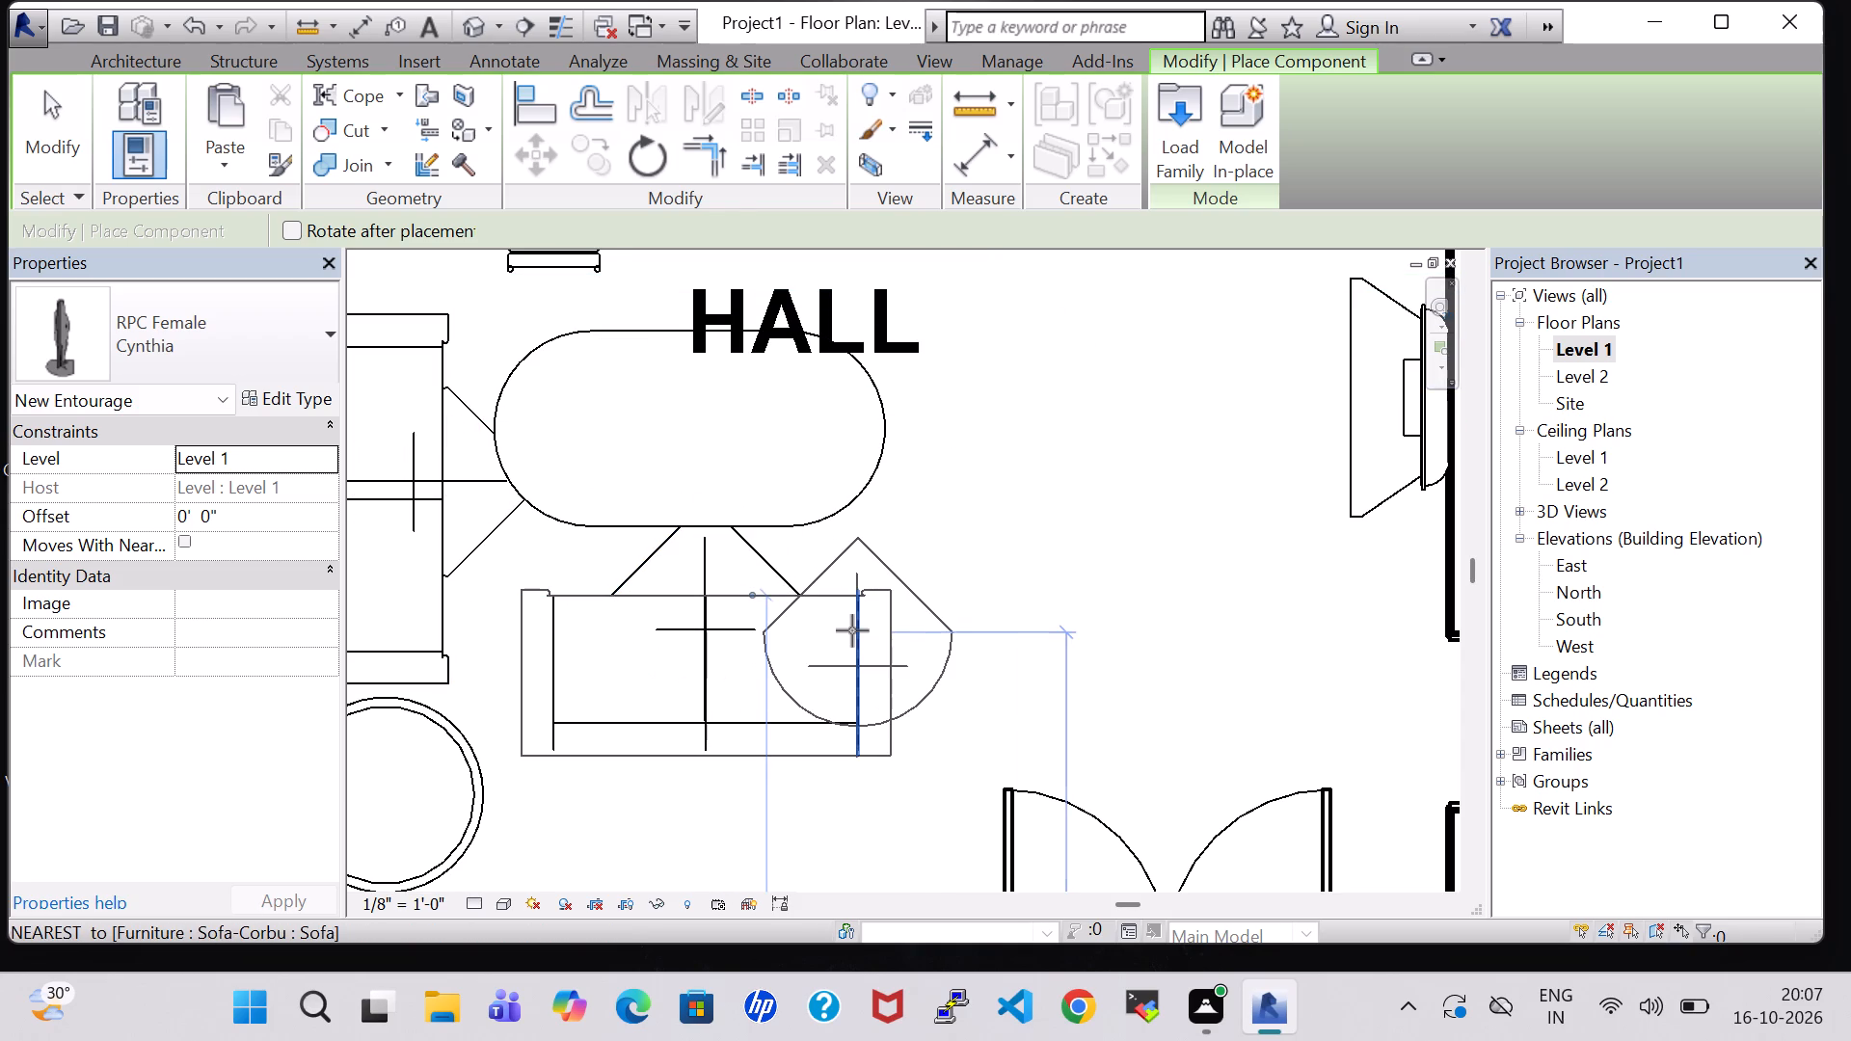
key(Escape)
In 3D, nudge the RPC Female figure on the sofa nearer the double entrance door forward, toward the oval table.
click(471, 27)
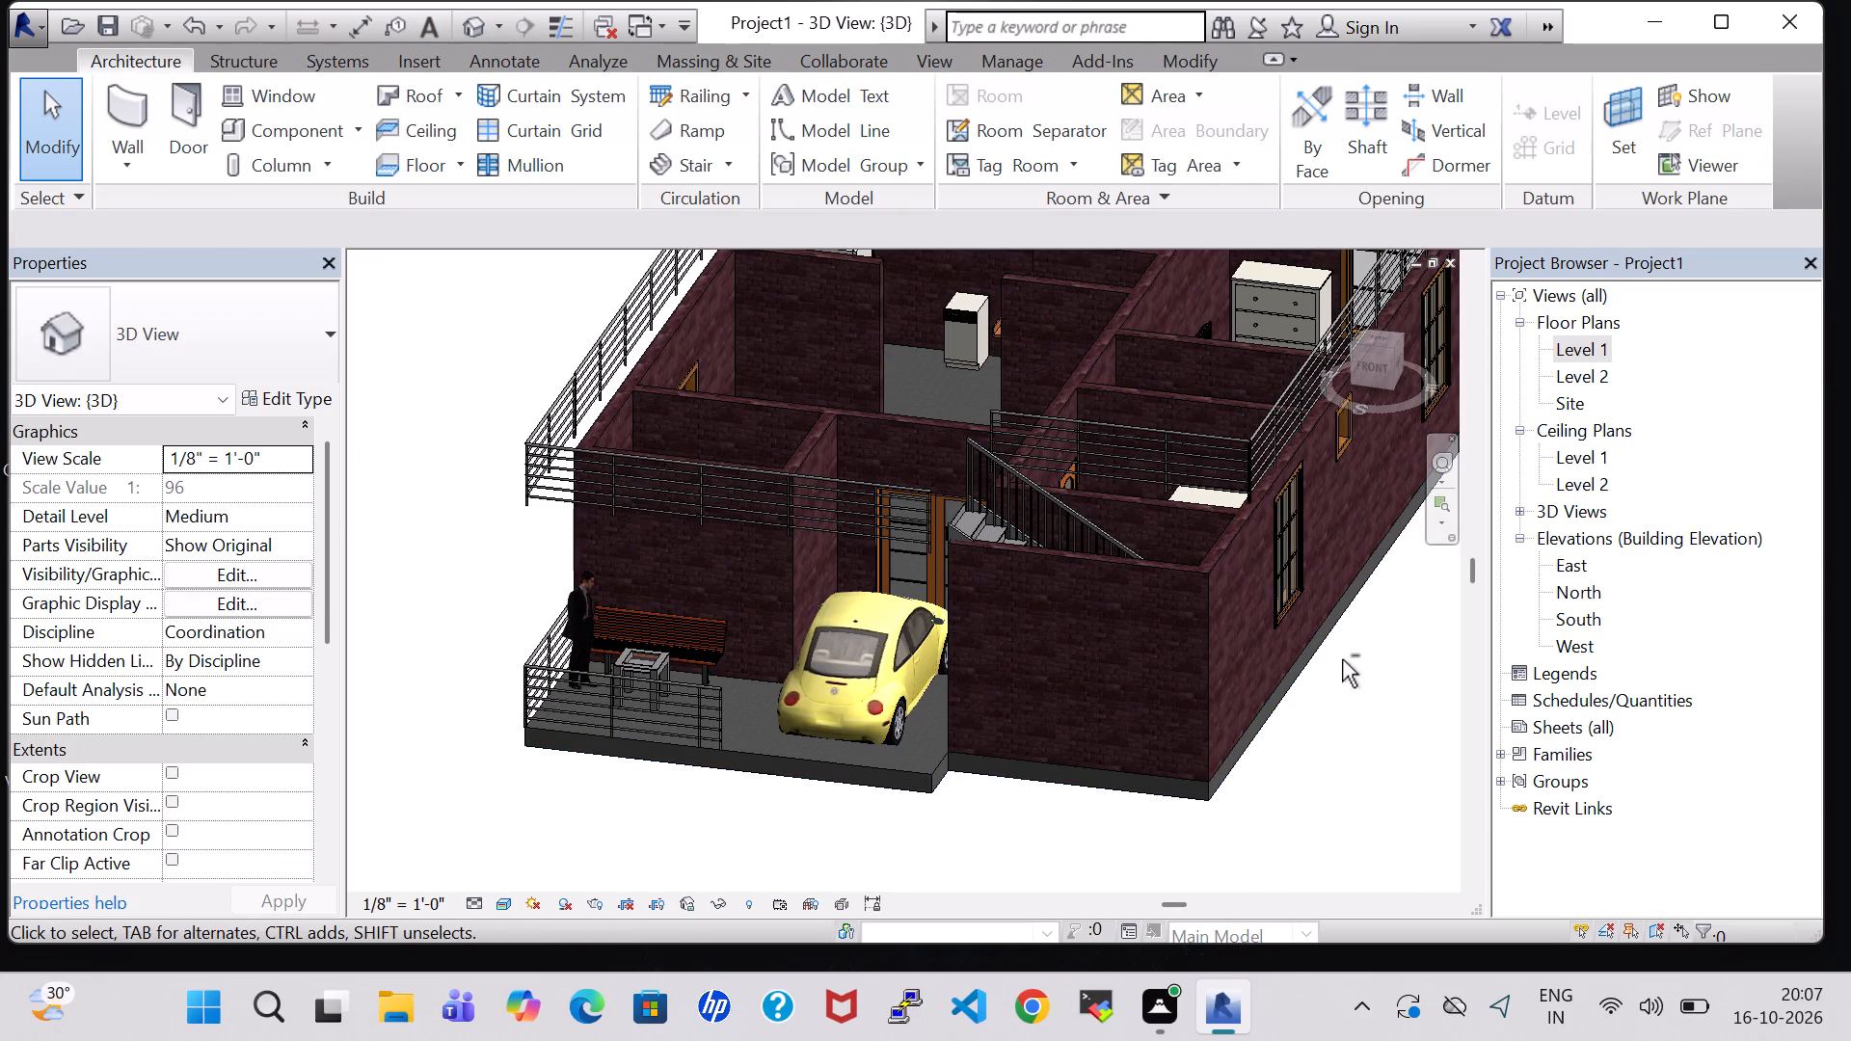
shift+middle_drag(1342, 659, 1215, 742)
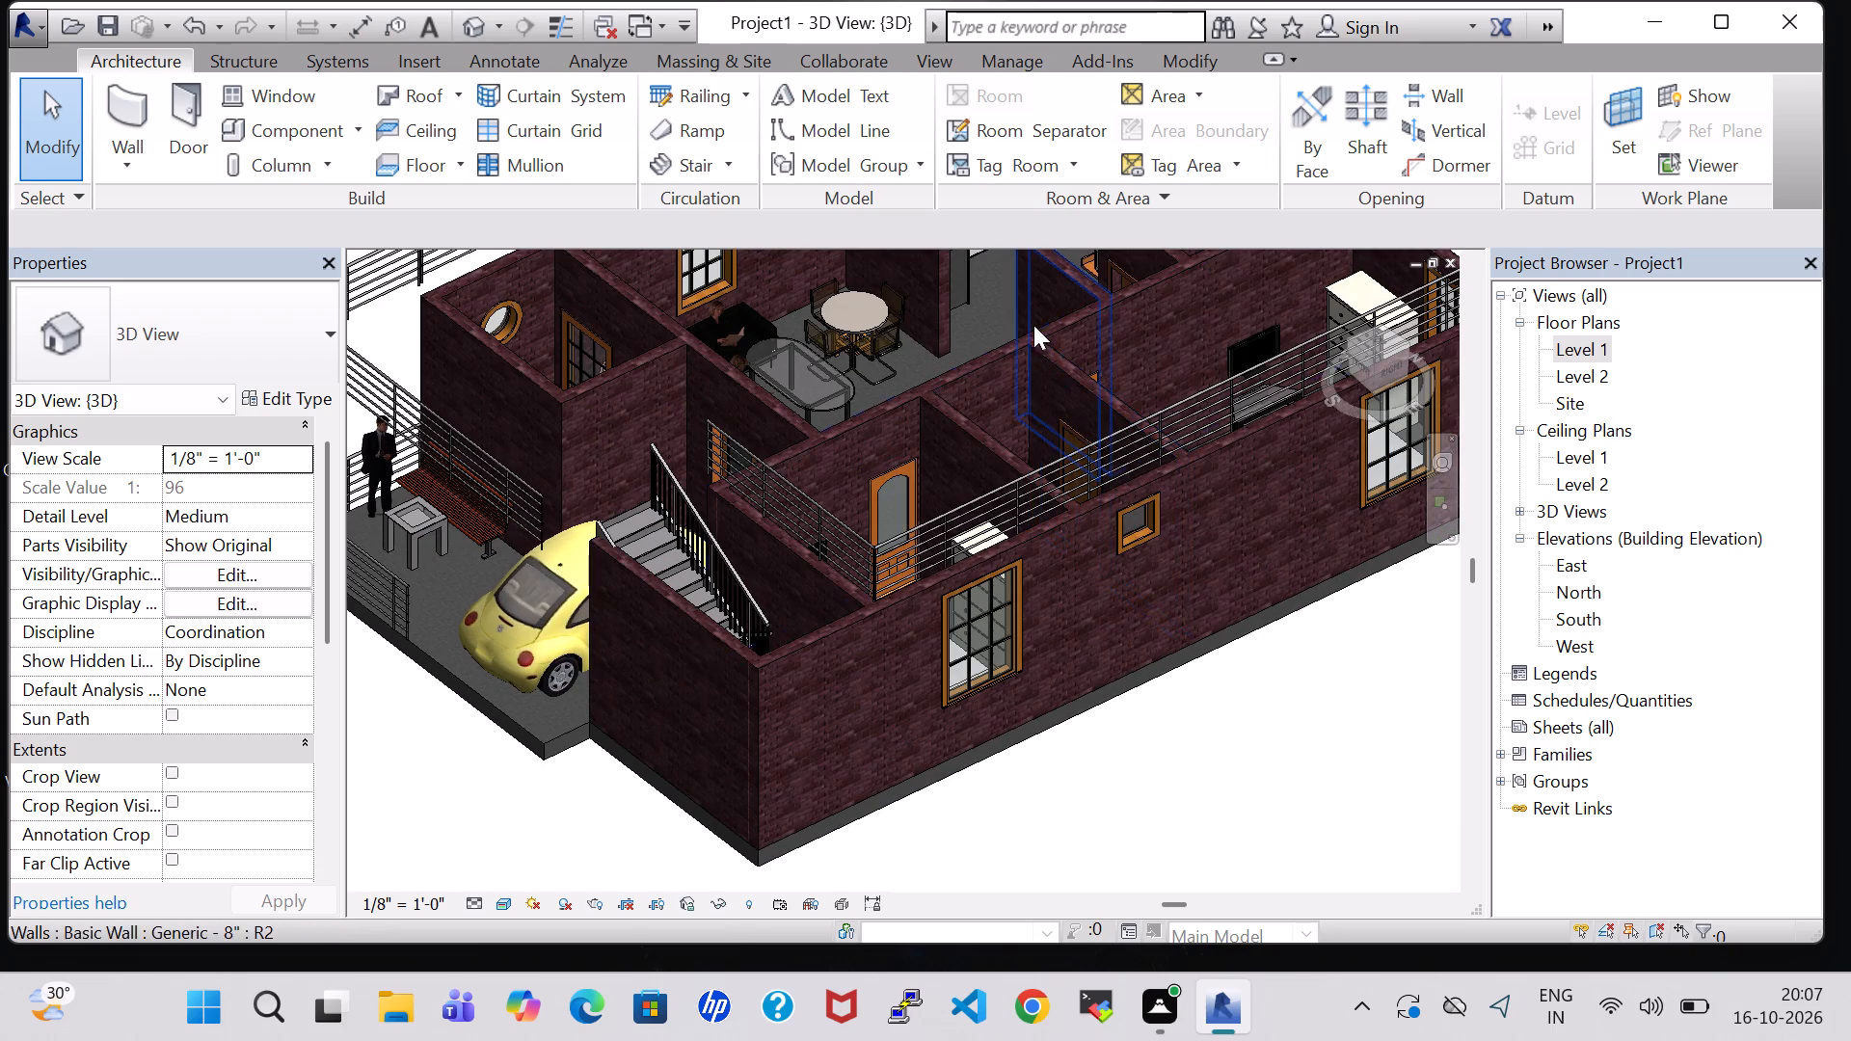
shift+middle_drag(1033, 325, 988, 494)
middle_drag(943, 317, 889, 696)
shift+middle_drag(883, 674, 813, 615)
scroll(818, 613, up, 4)
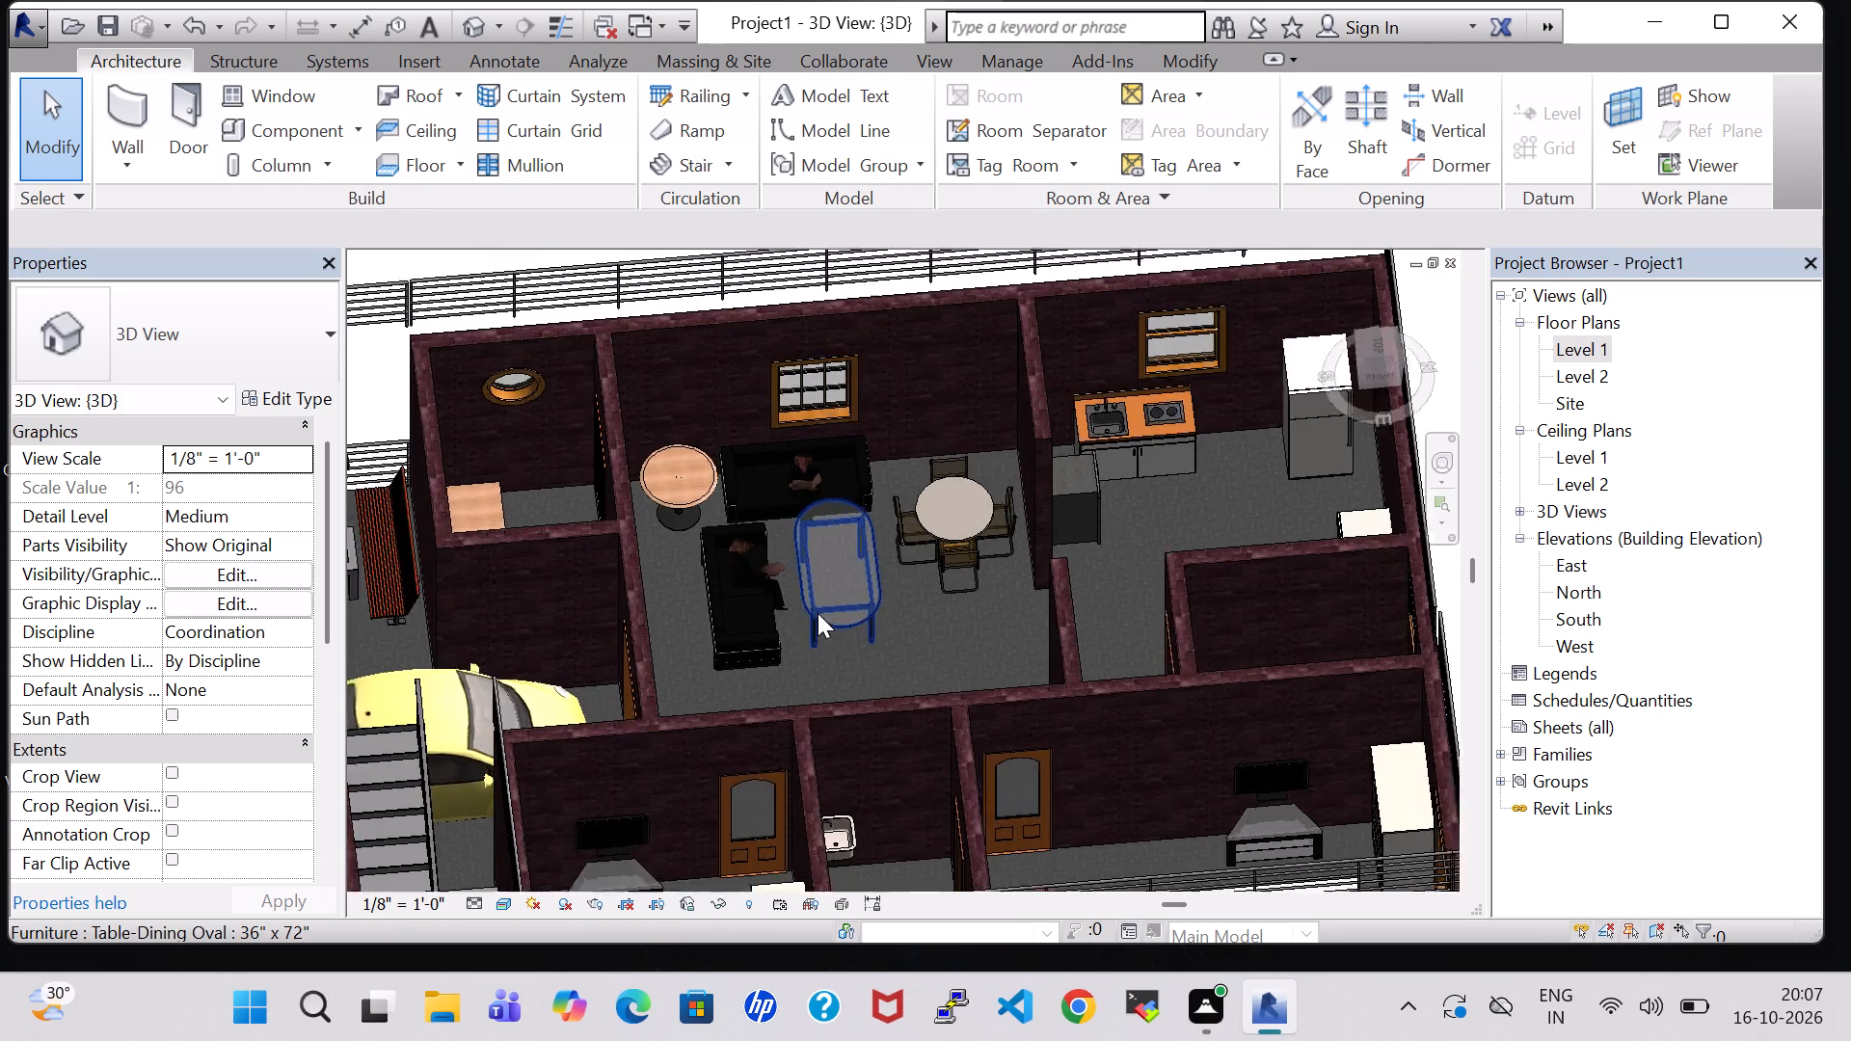
scroll(818, 613, up, 2)
scroll(863, 688, up, 3)
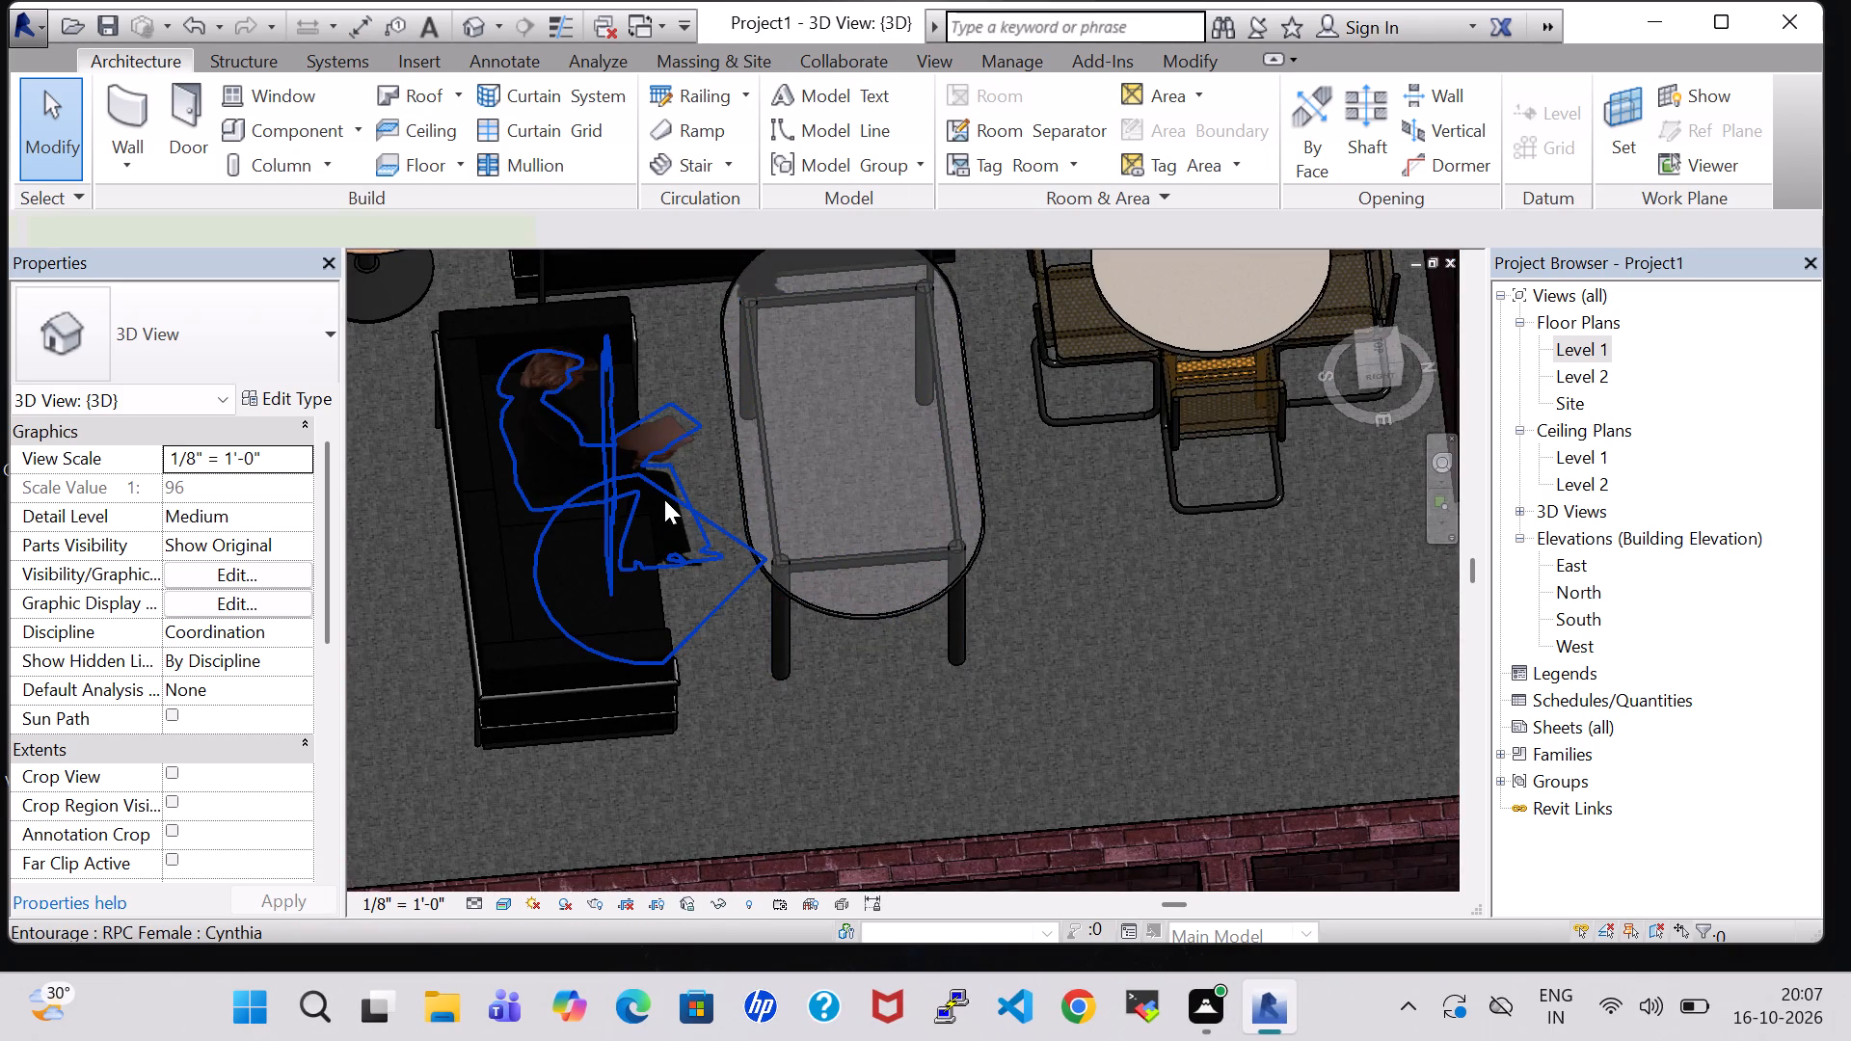
click(664, 499)
key(Right)
key(Right)
key(Right)
key(Right)
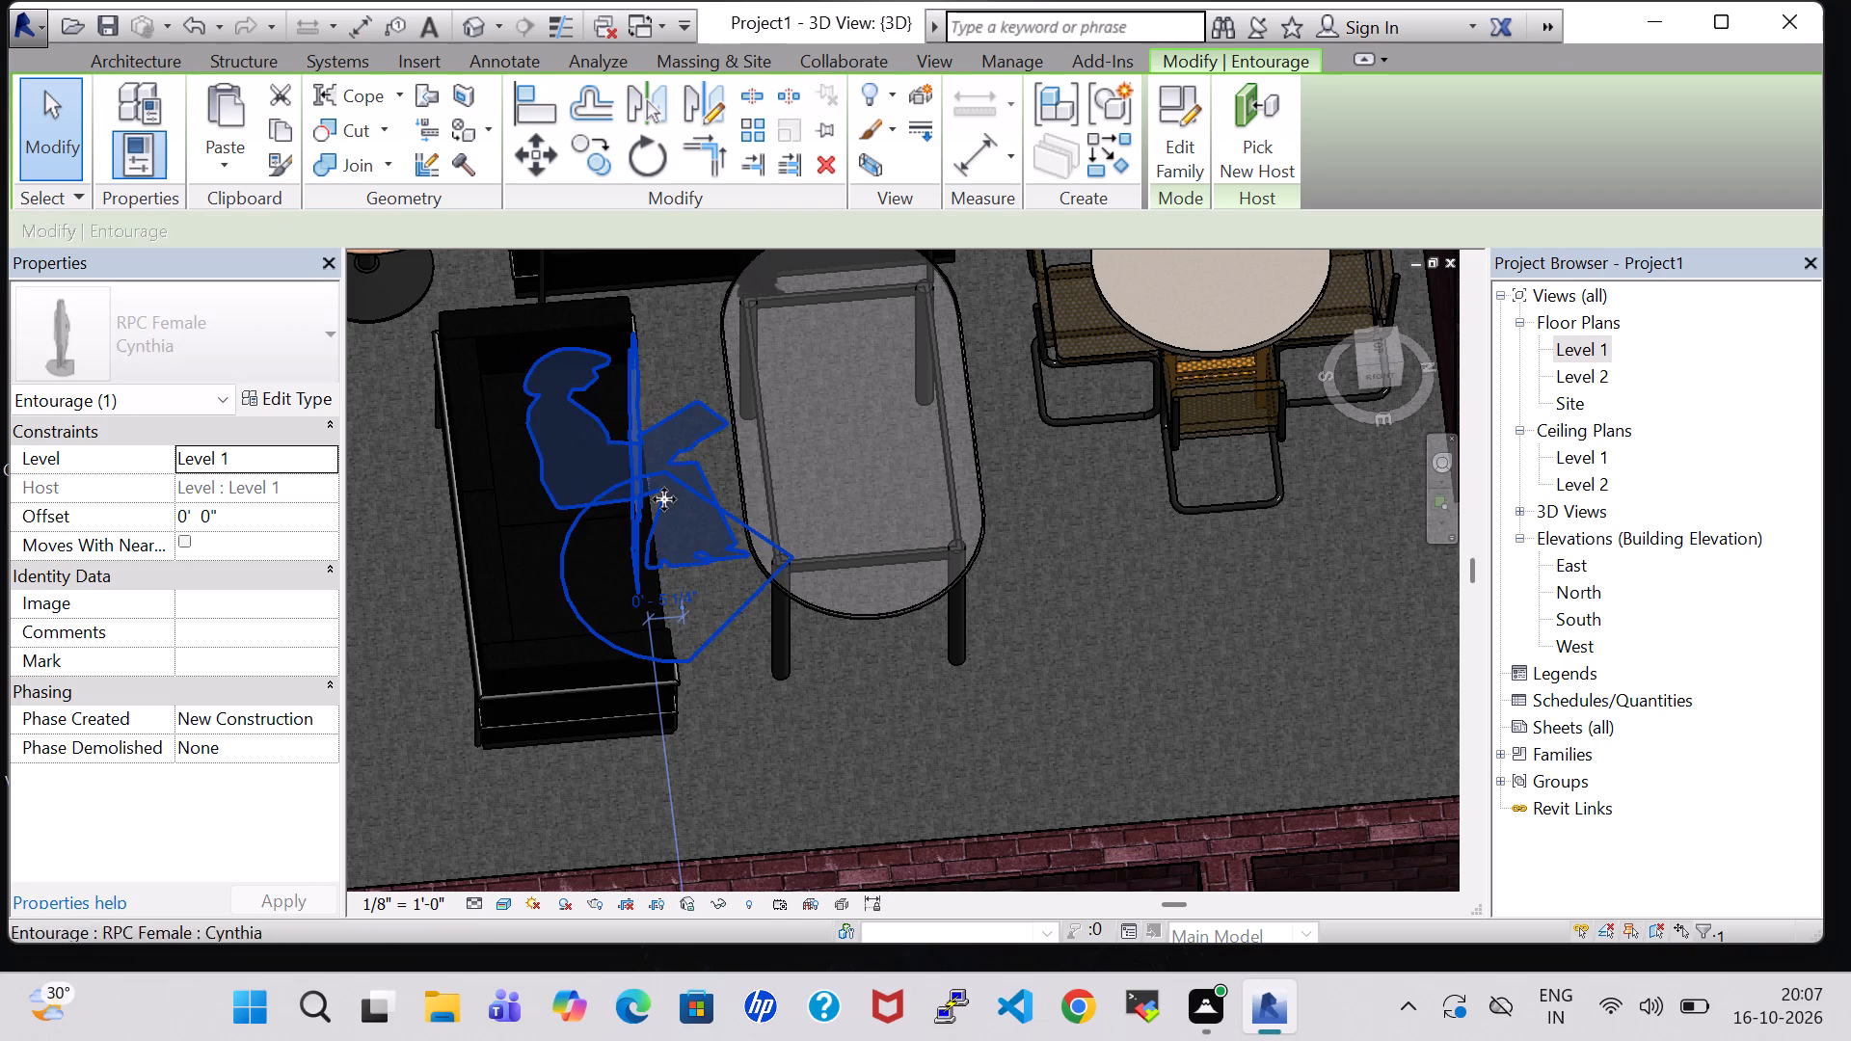
key(Right)
key(Right)
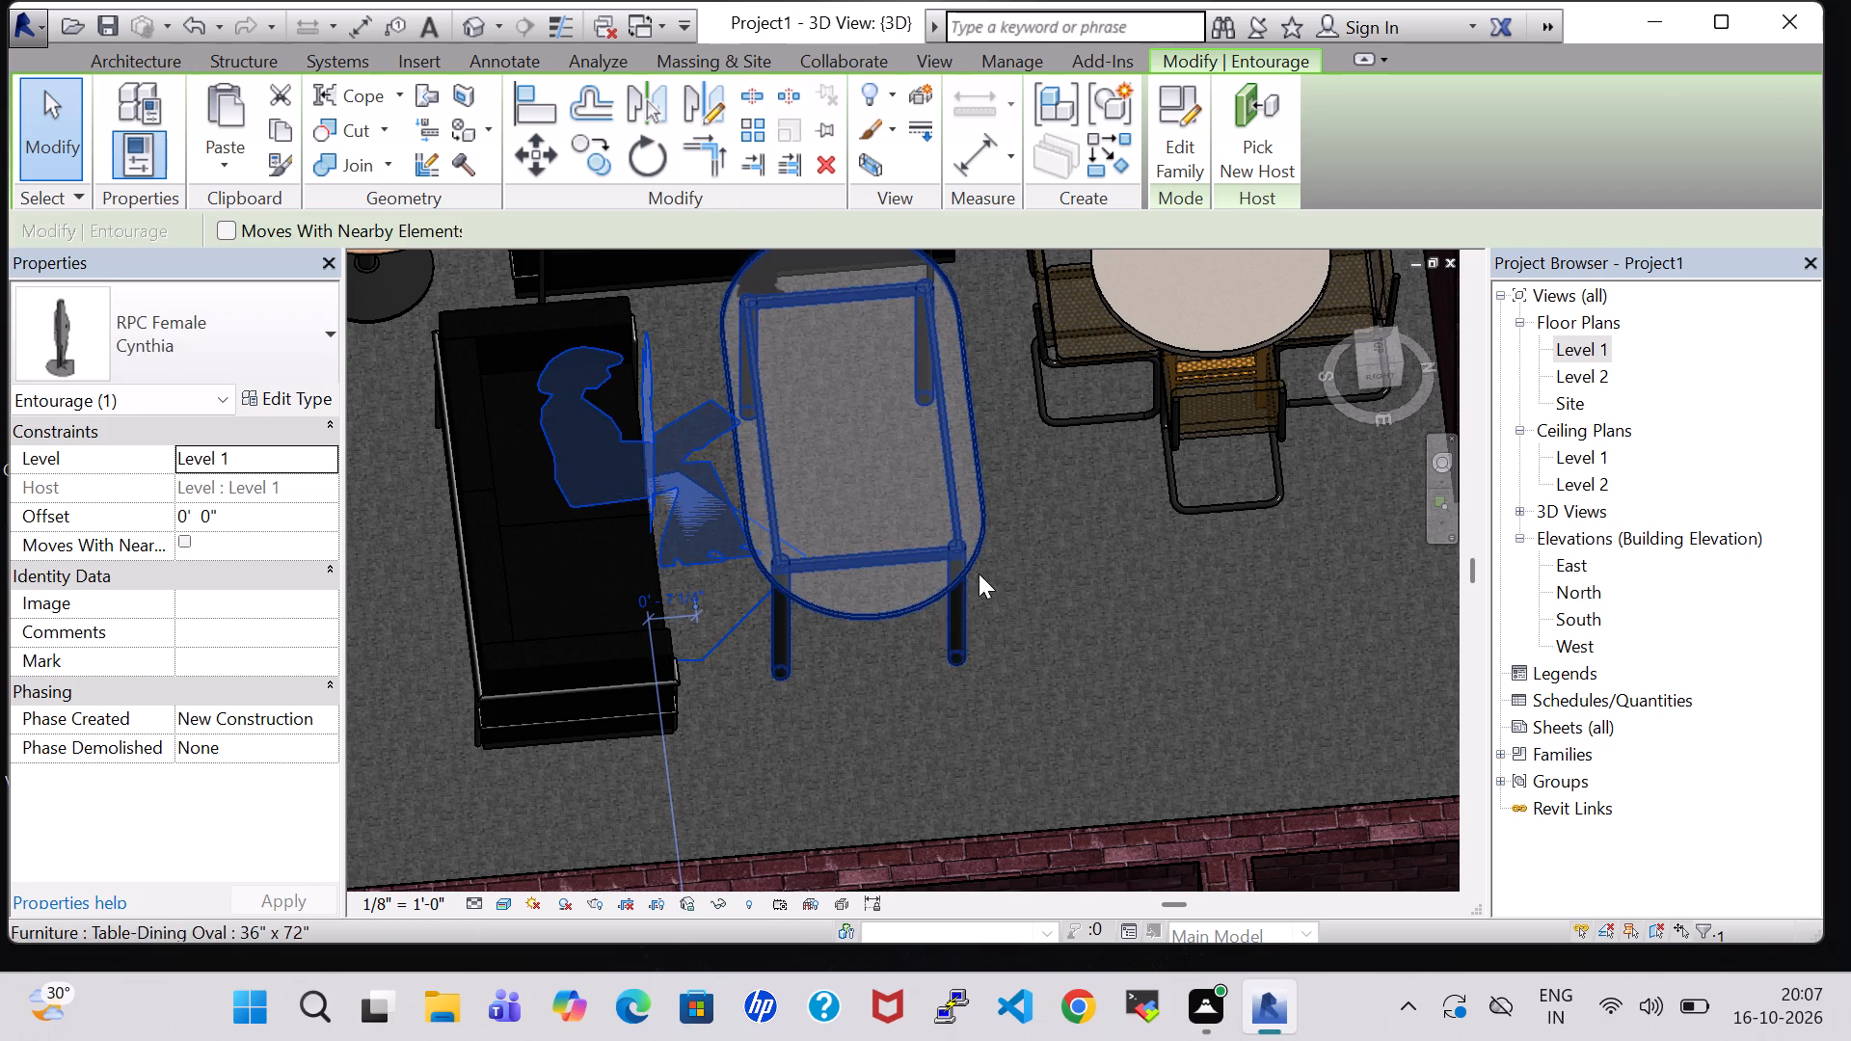
click(1041, 592)
Nudge the RPC Female figure on the sofa along the hall's window wall forward, toward the oval table.
shift+middle_drag(1041, 592, 975, 549)
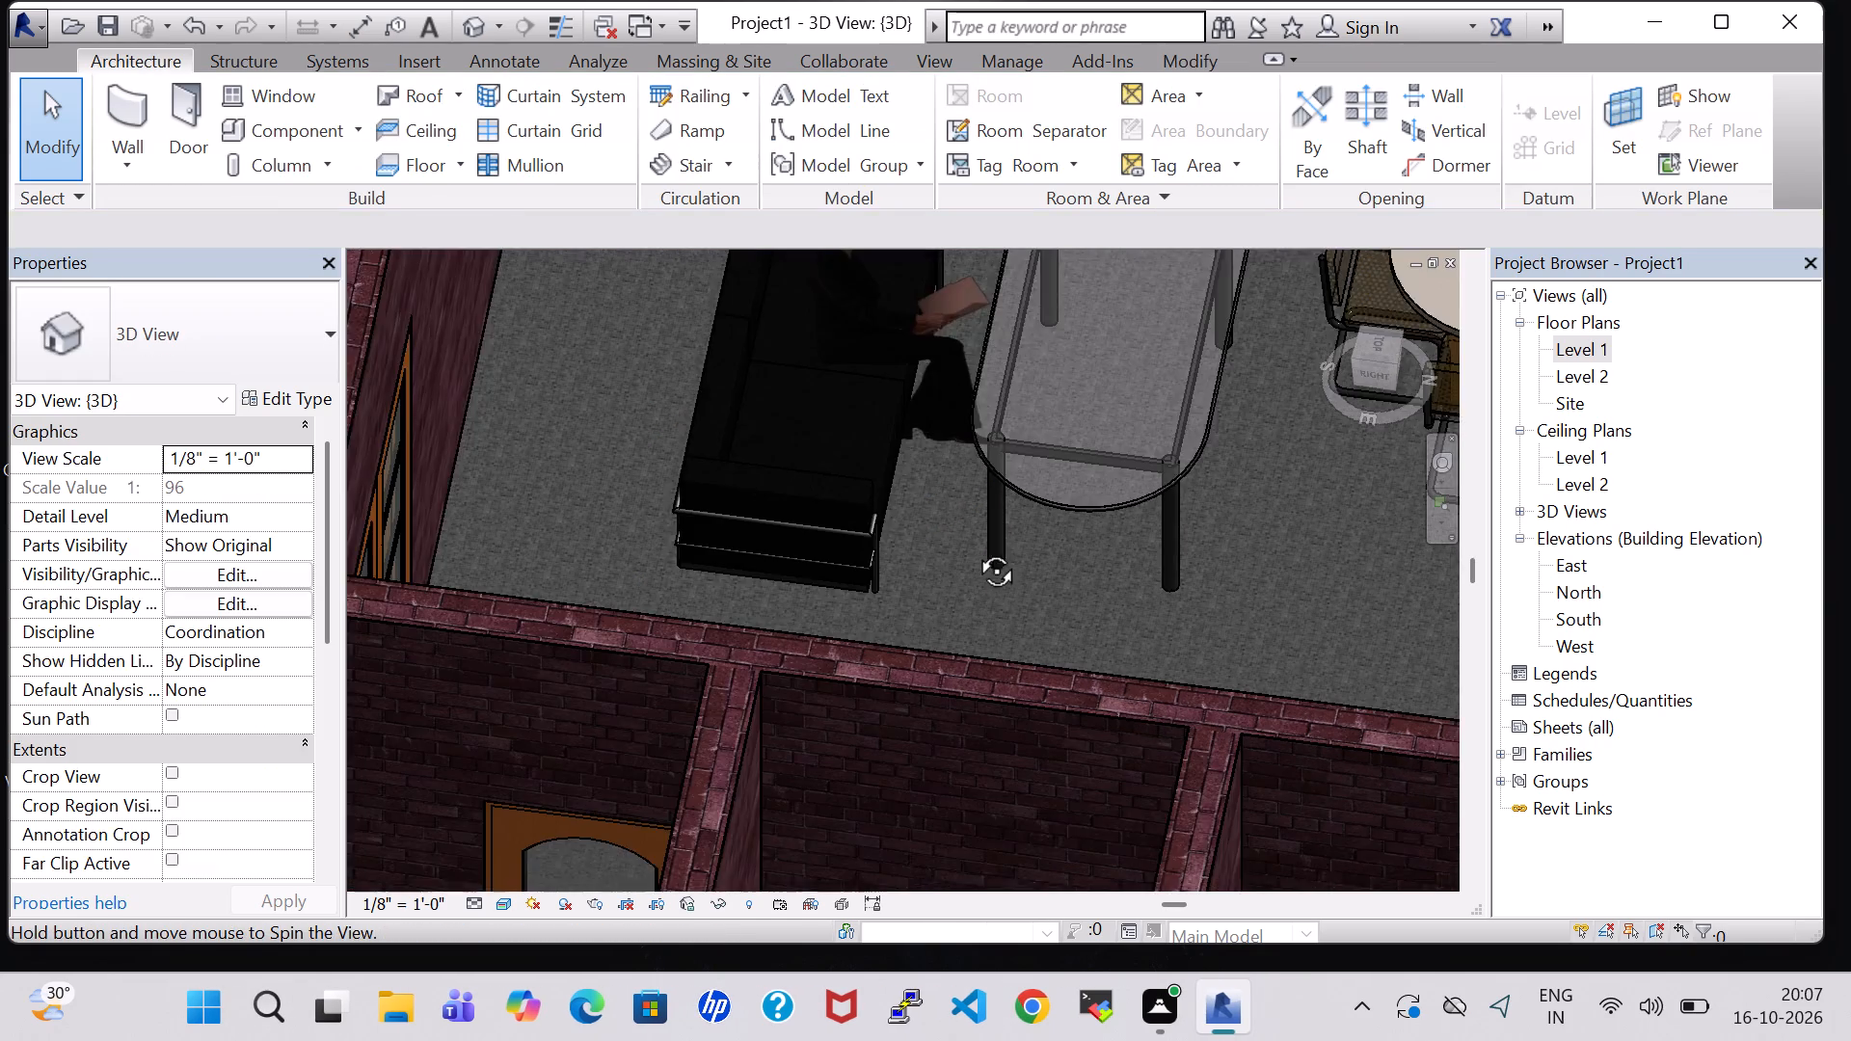
shift+middle_drag(975, 549, 970, 541)
middle_drag(1313, 517, 934, 709)
shift+middle_drag(1007, 662, 899, 639)
middle_drag(1278, 646, 1141, 660)
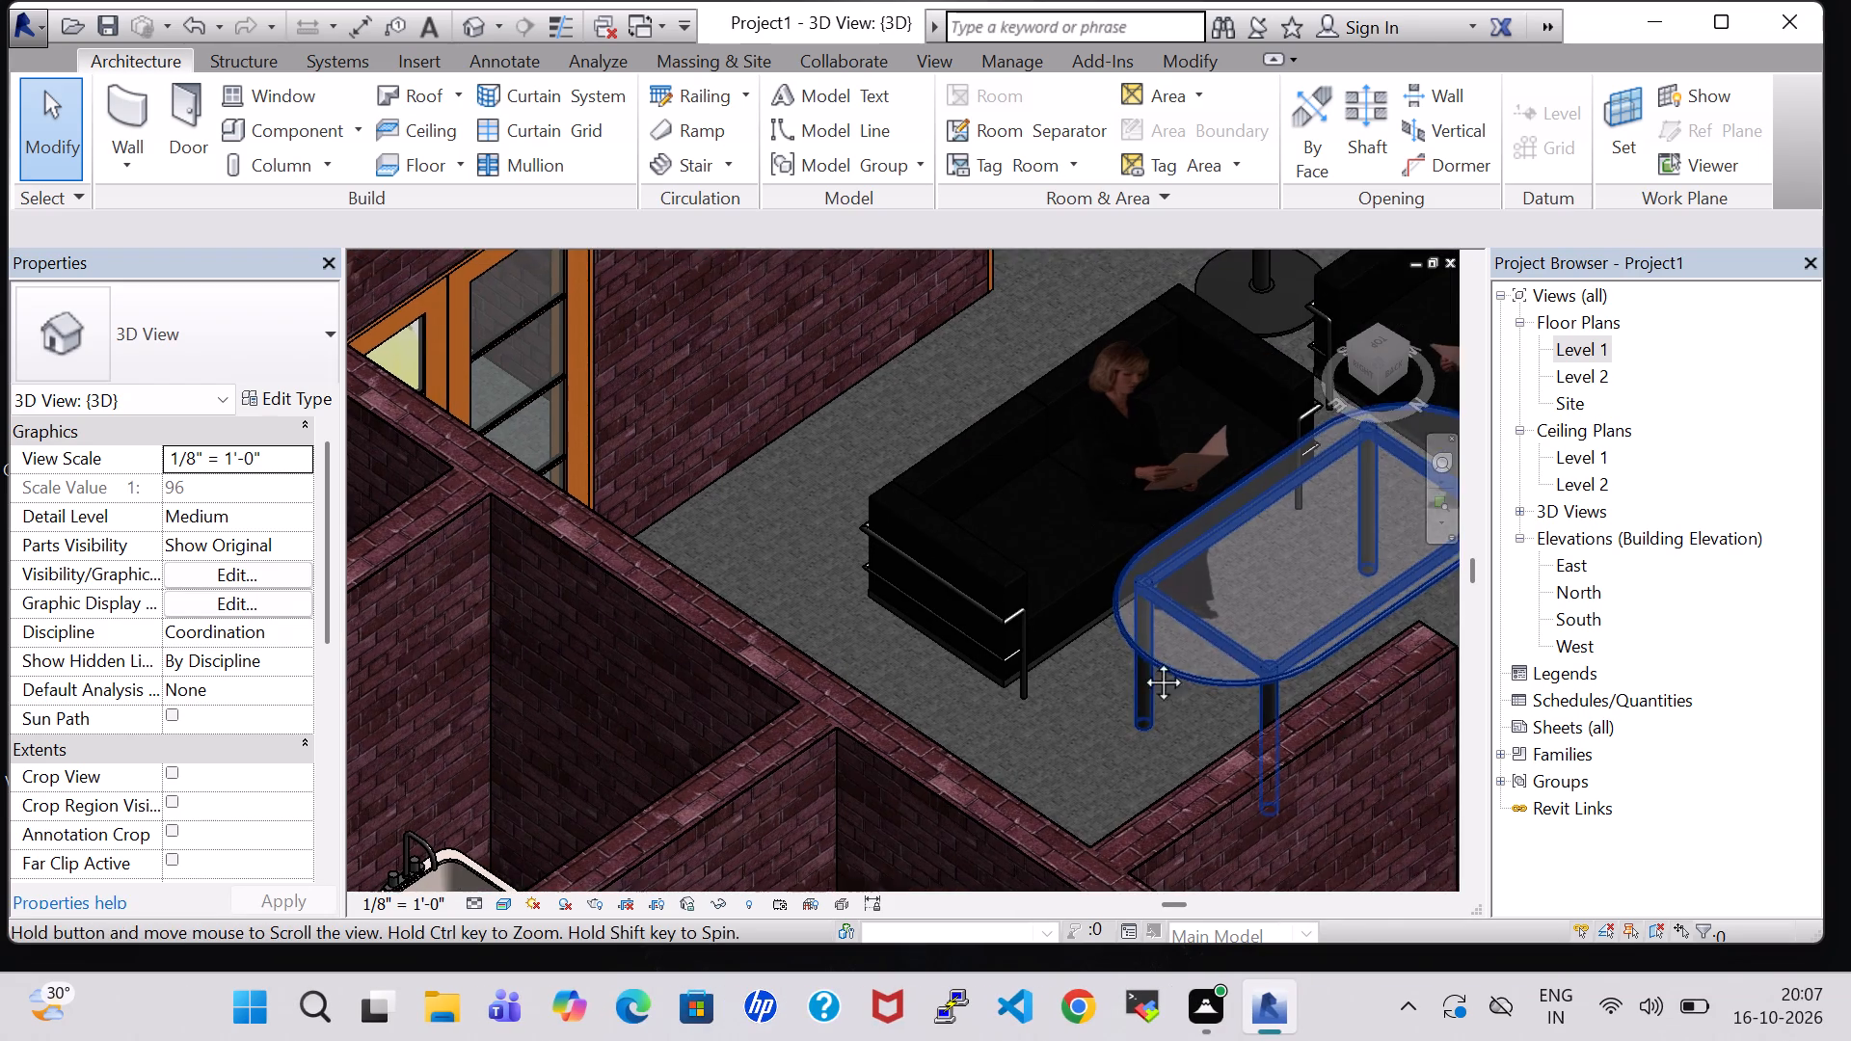
middle_drag(1141, 660, 873, 614)
shift+middle_drag(1232, 645, 1207, 652)
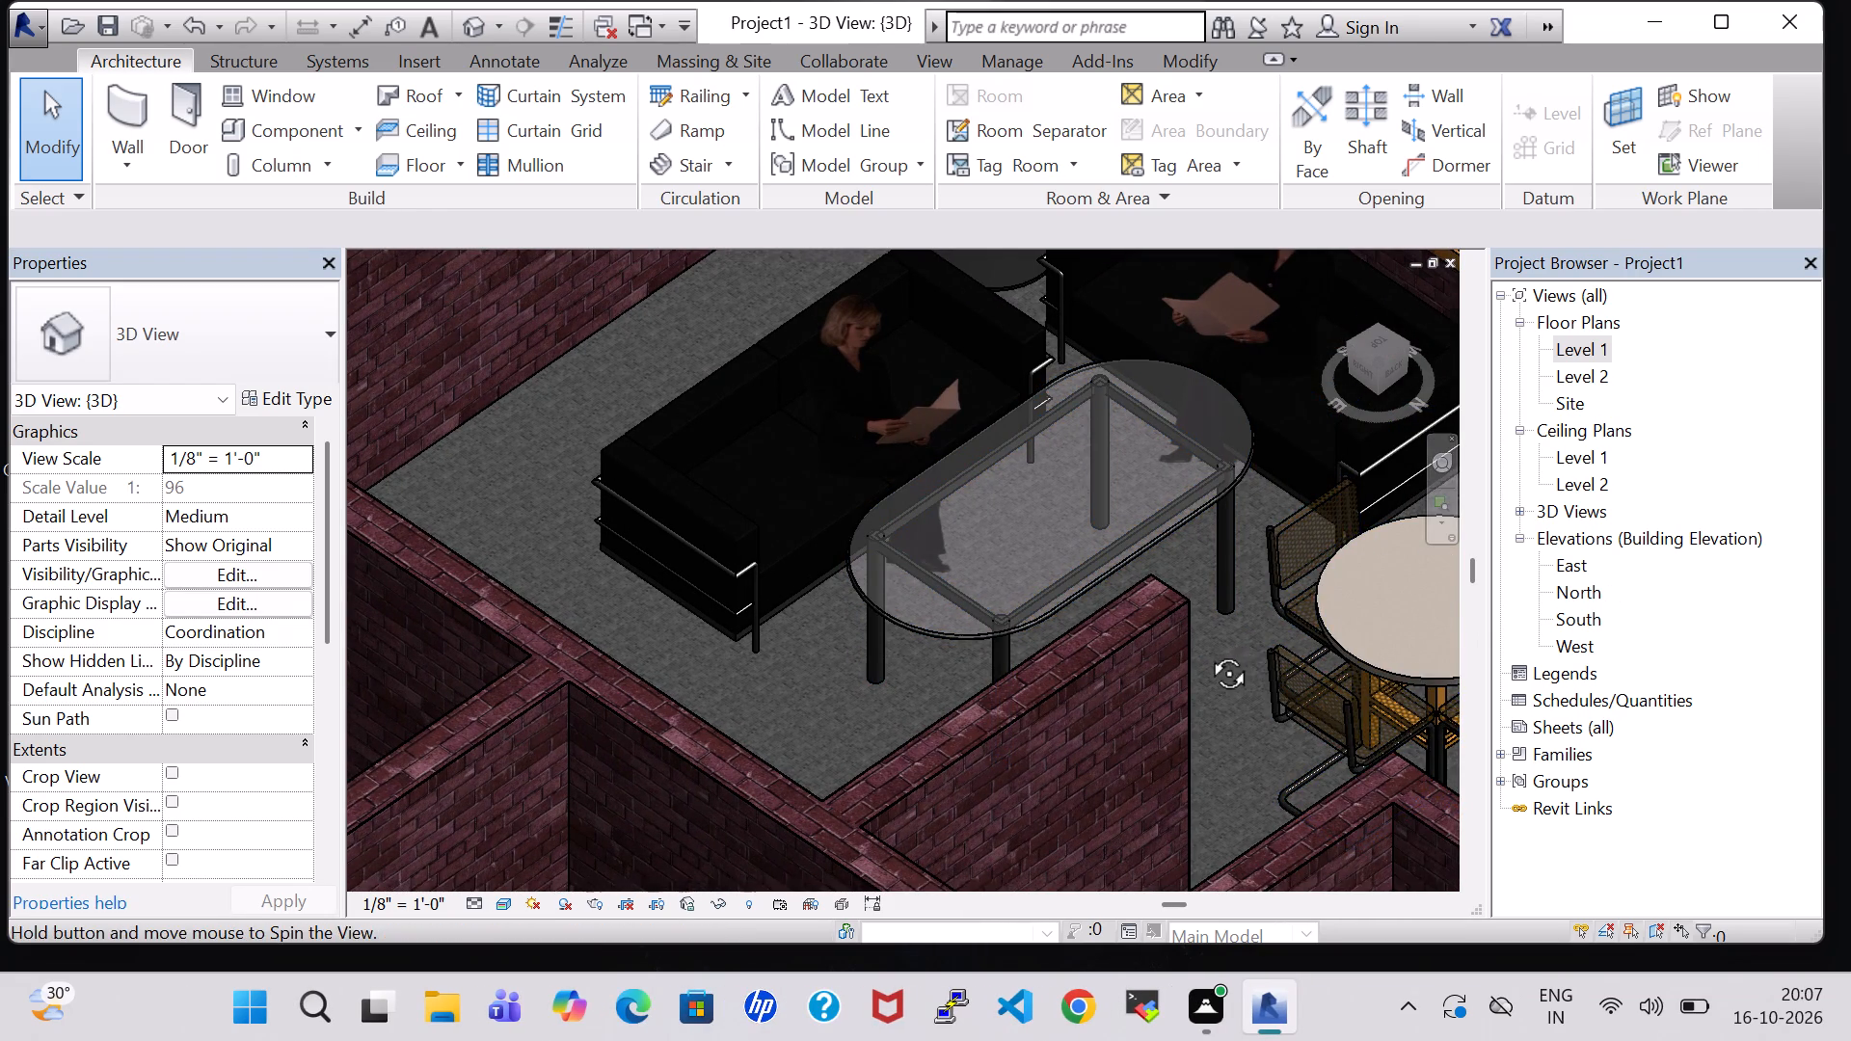
shift+middle_drag(1207, 652, 1167, 667)
middle_drag(1365, 669, 1016, 682)
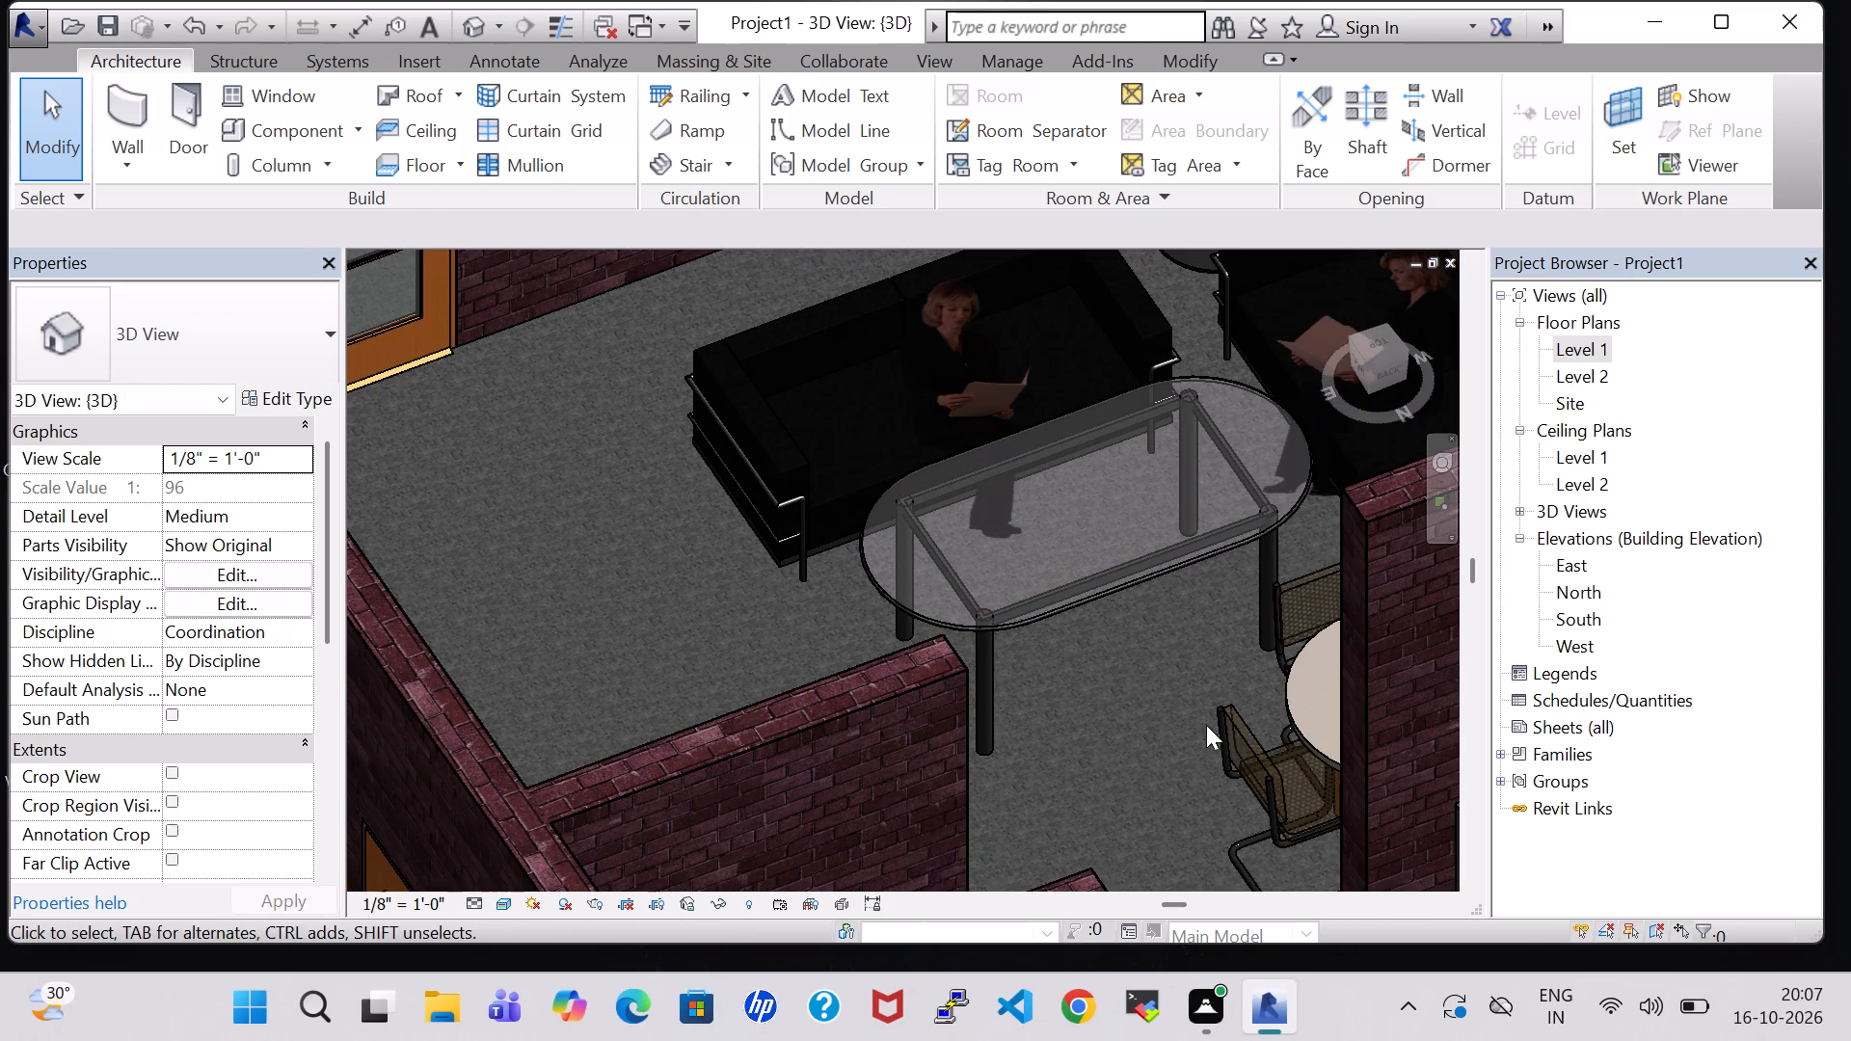
middle_drag(1206, 725, 1017, 723)
click(1166, 302)
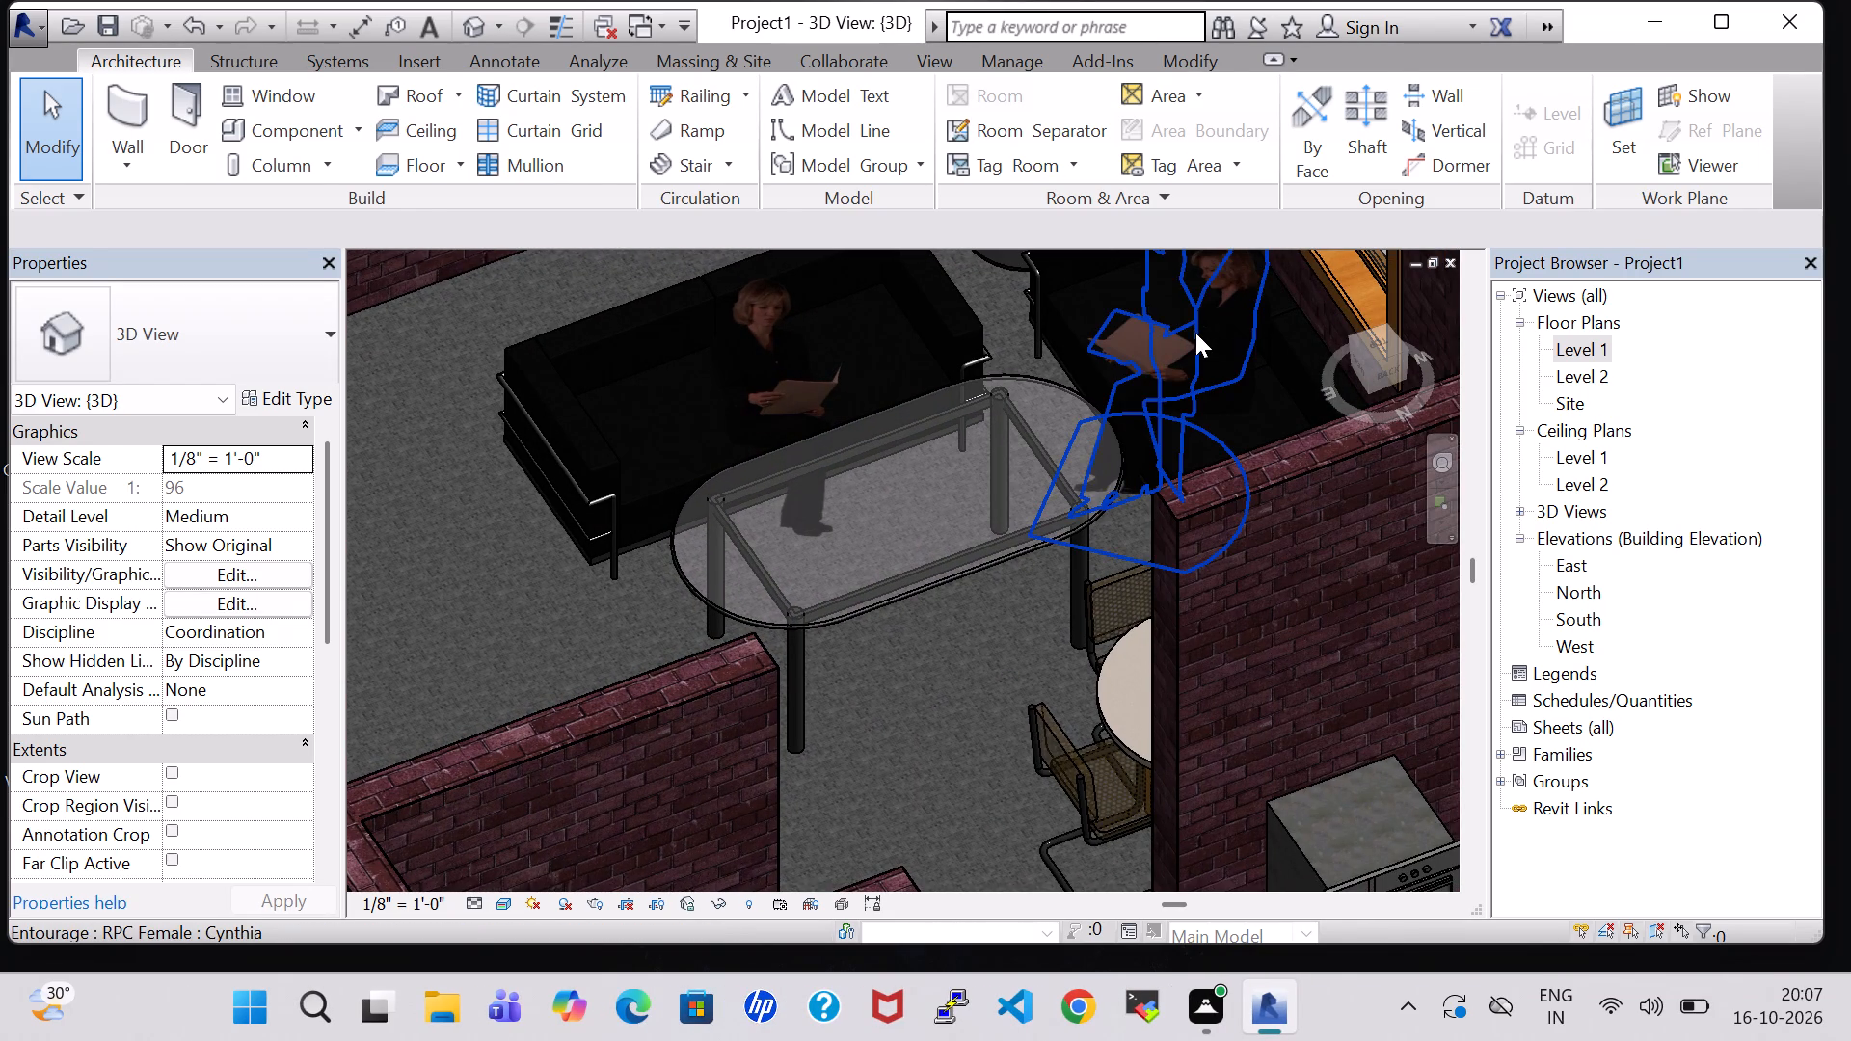
click(1195, 333)
key(Left)
key(Left)
key(Left)
key(Left)
key(Left)
key(Left)
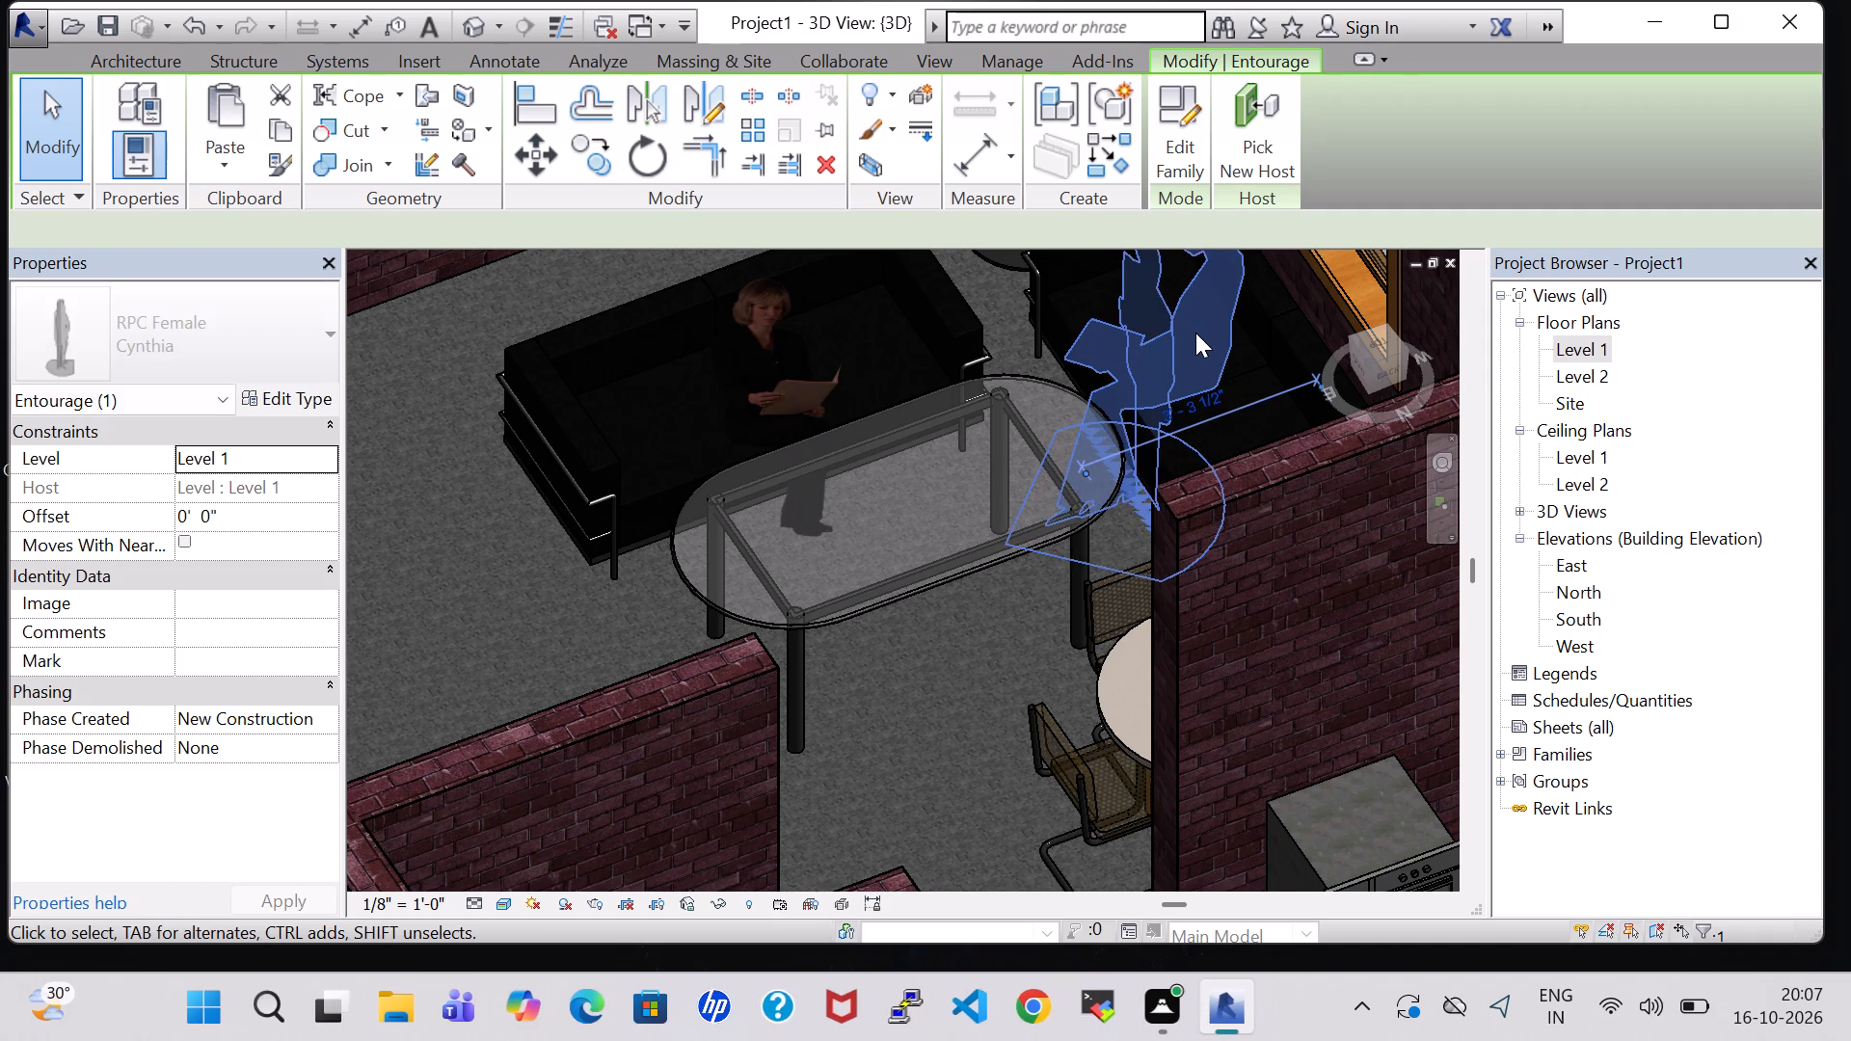
key(Left)
click(498, 596)
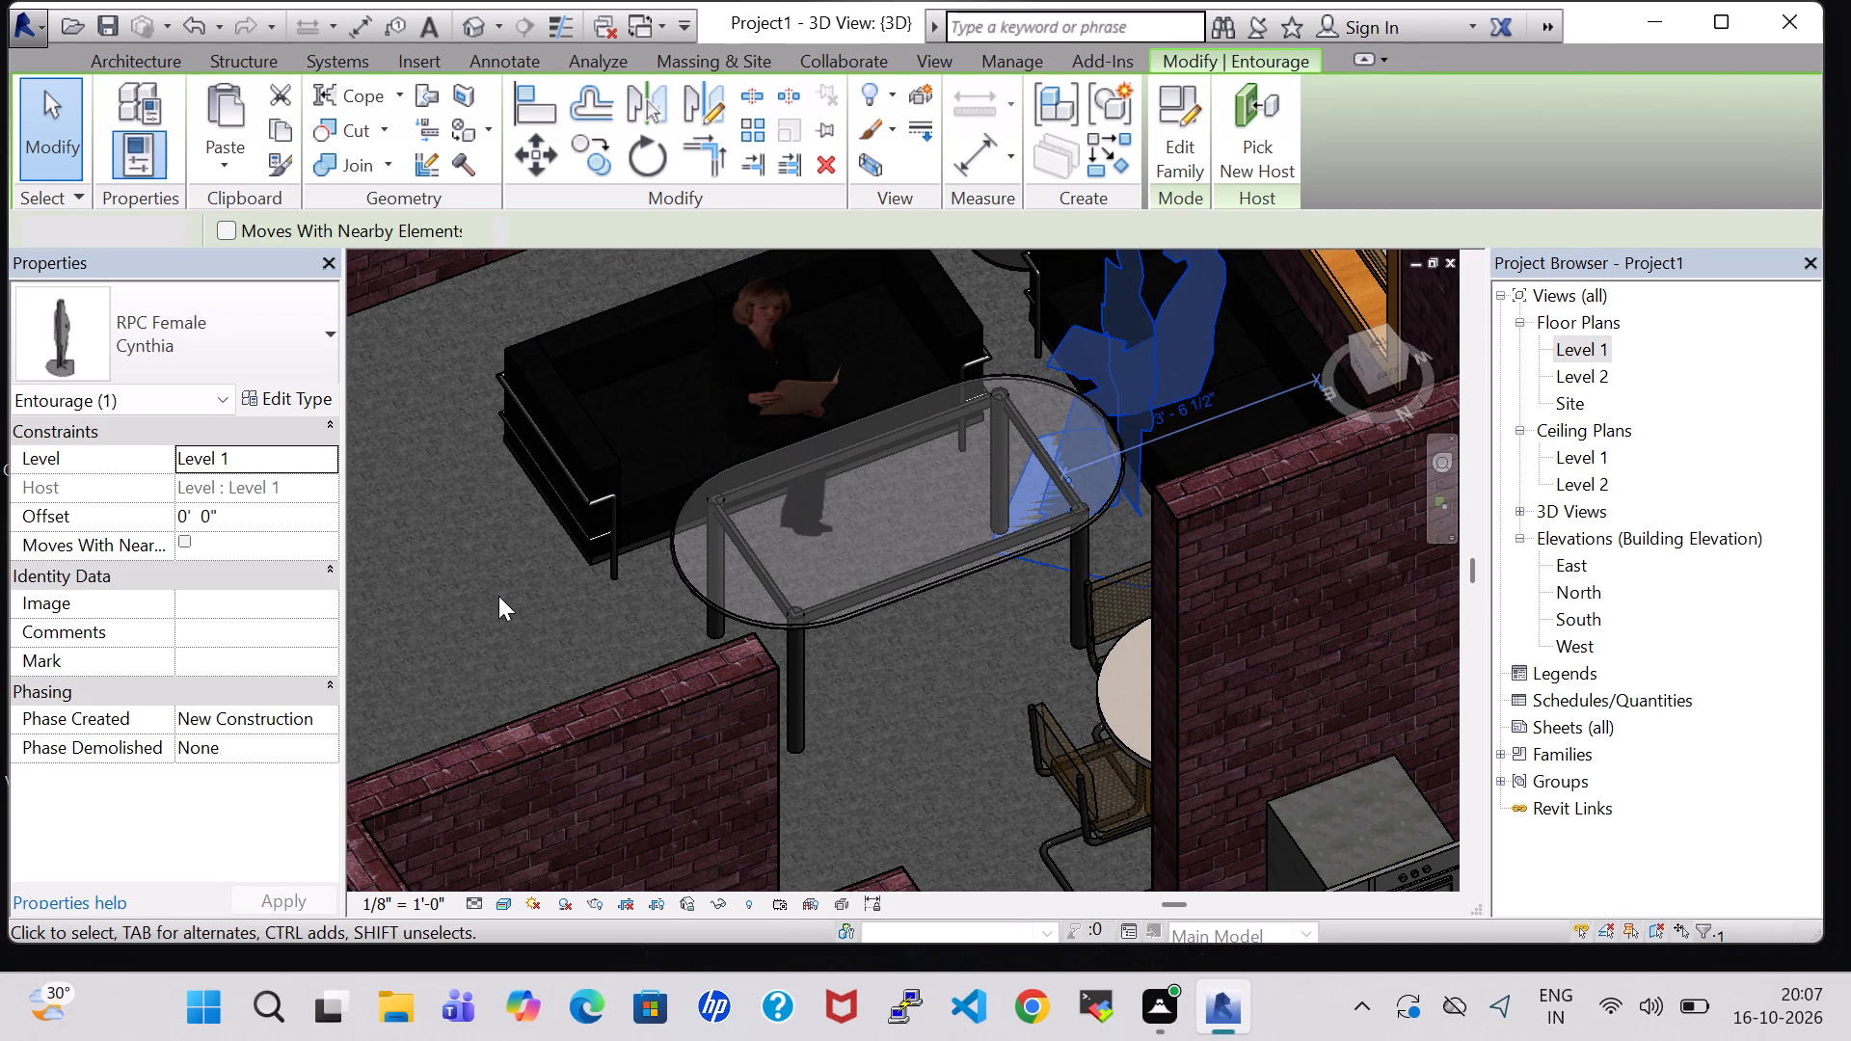
Examine the seated figures in the hall, the neighbouring rooms and the house exterior from several sides in 3D.
scroll(498, 596, down, 1)
shift+middle_drag(926, 696, 785, 674)
middle_drag(1096, 671, 499, 292)
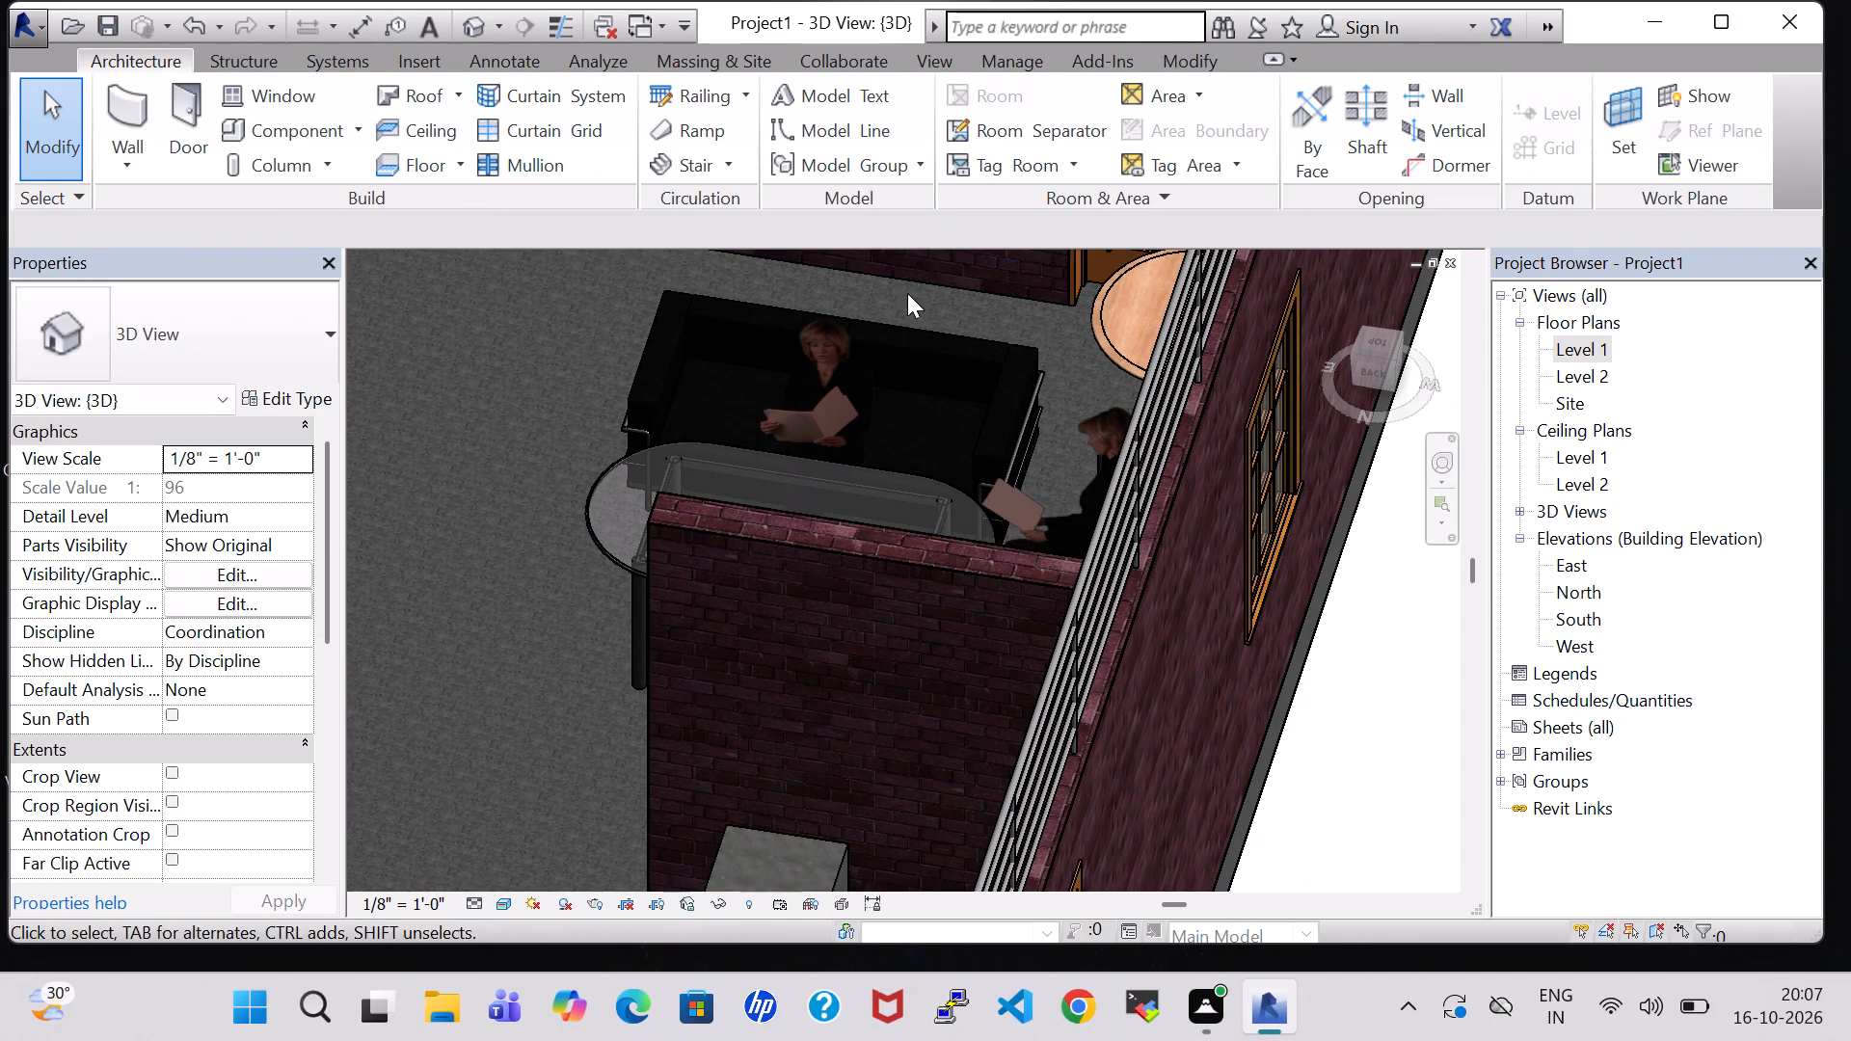
shift+middle_drag(907, 293, 912, 338)
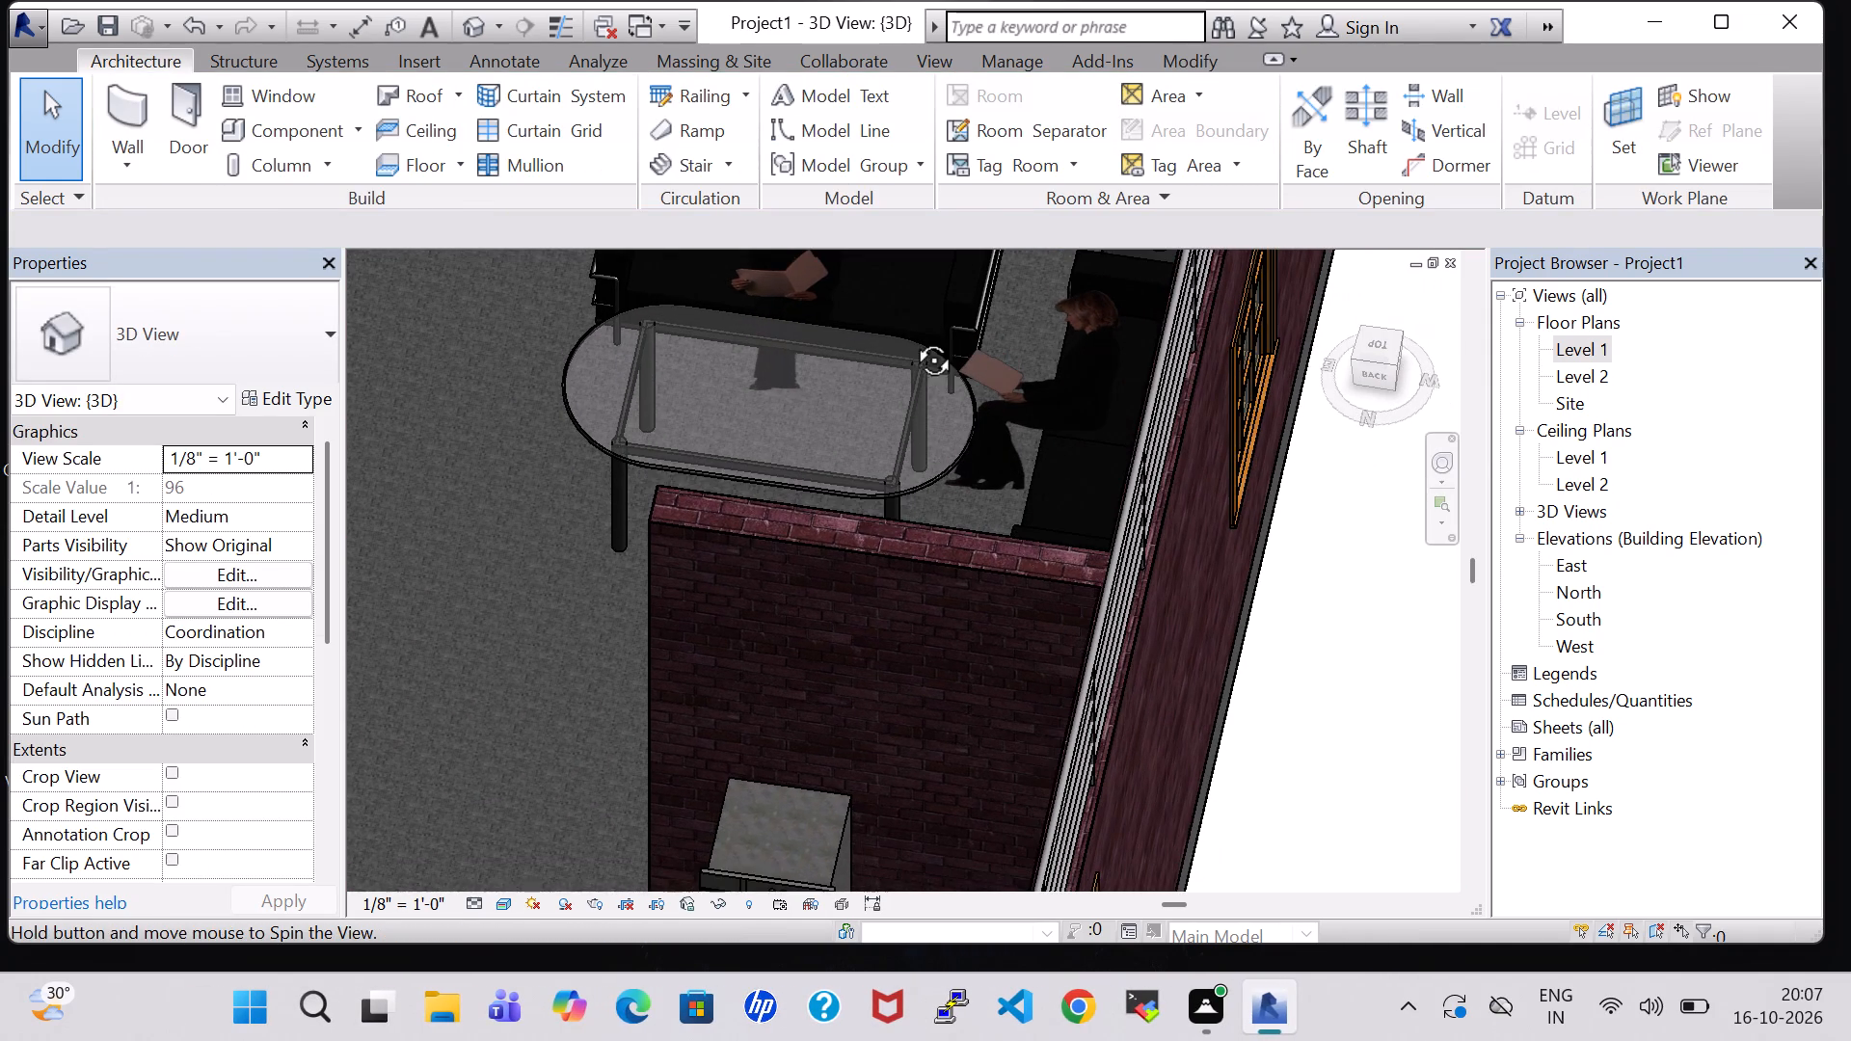
shift+middle_drag(912, 338, 903, 315)
shift+middle_drag(507, 583, 679, 546)
scroll(798, 617, down, 3)
middle_drag(690, 568, 1221, 570)
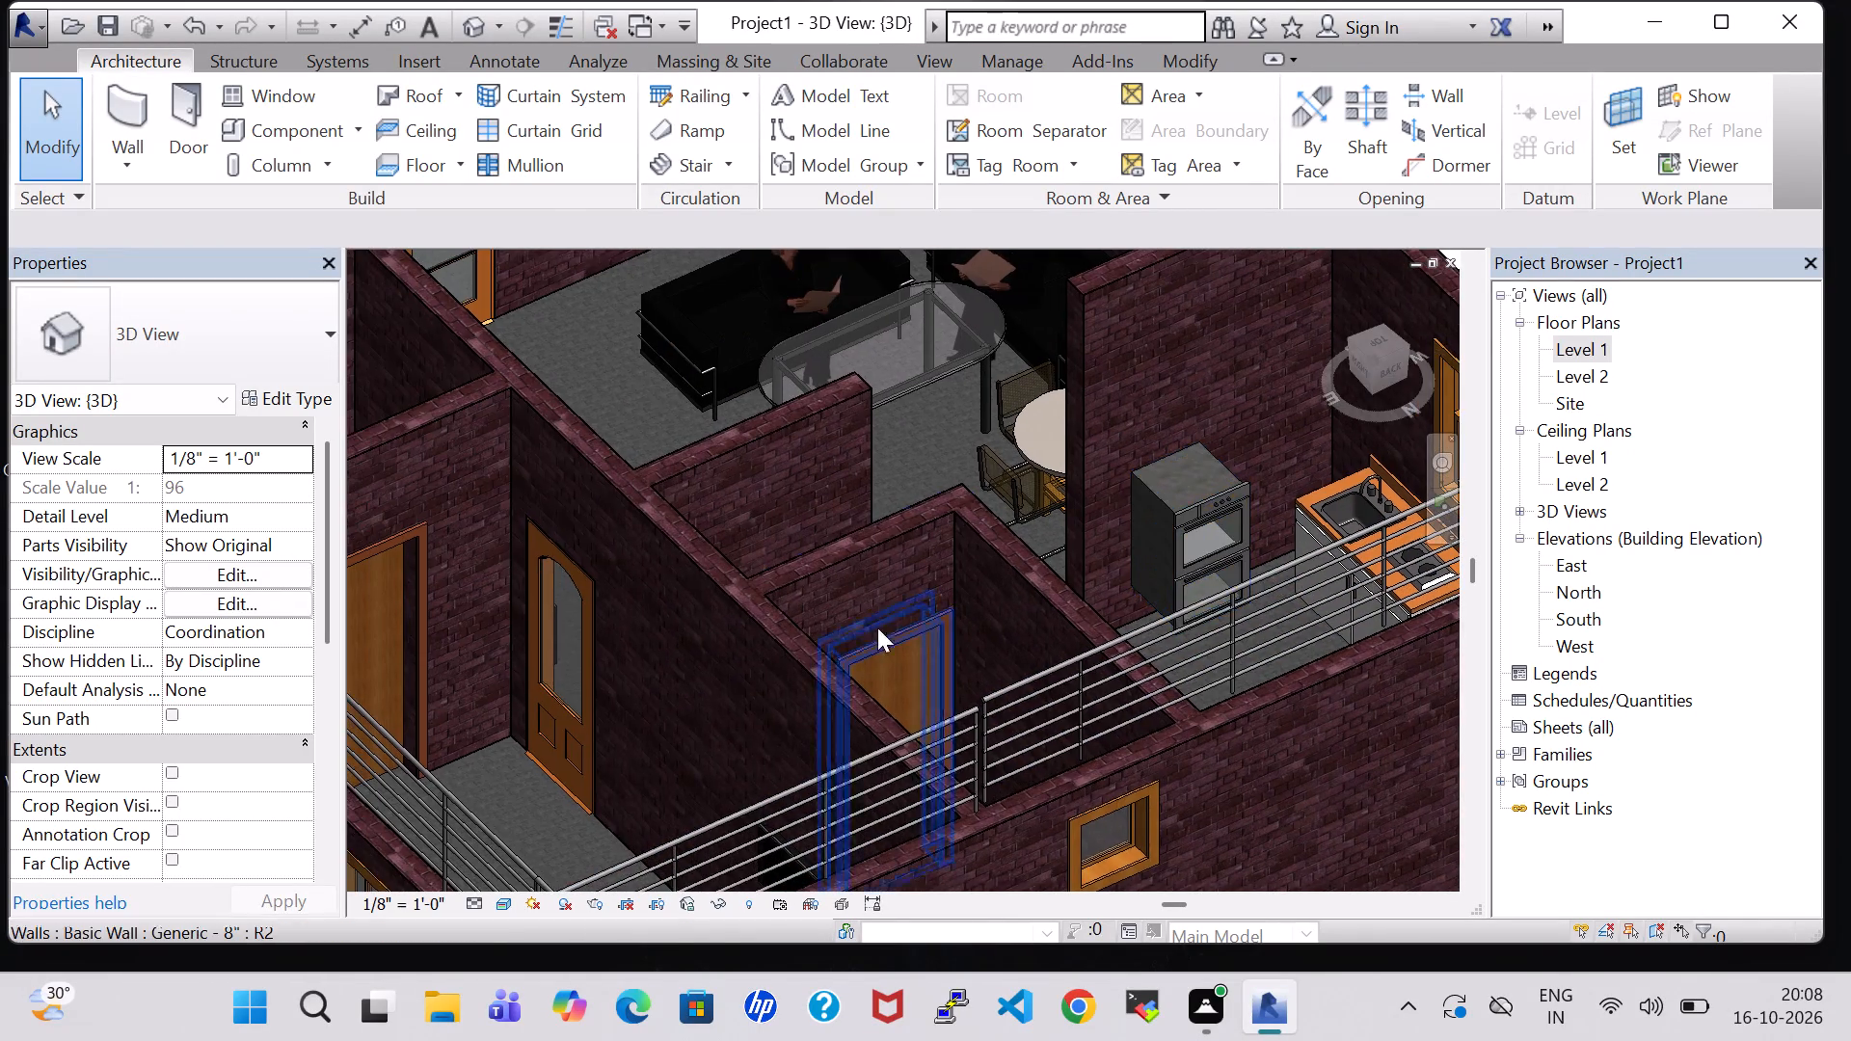
scroll(828, 460, down, 2)
shift+middle_drag(674, 394, 793, 413)
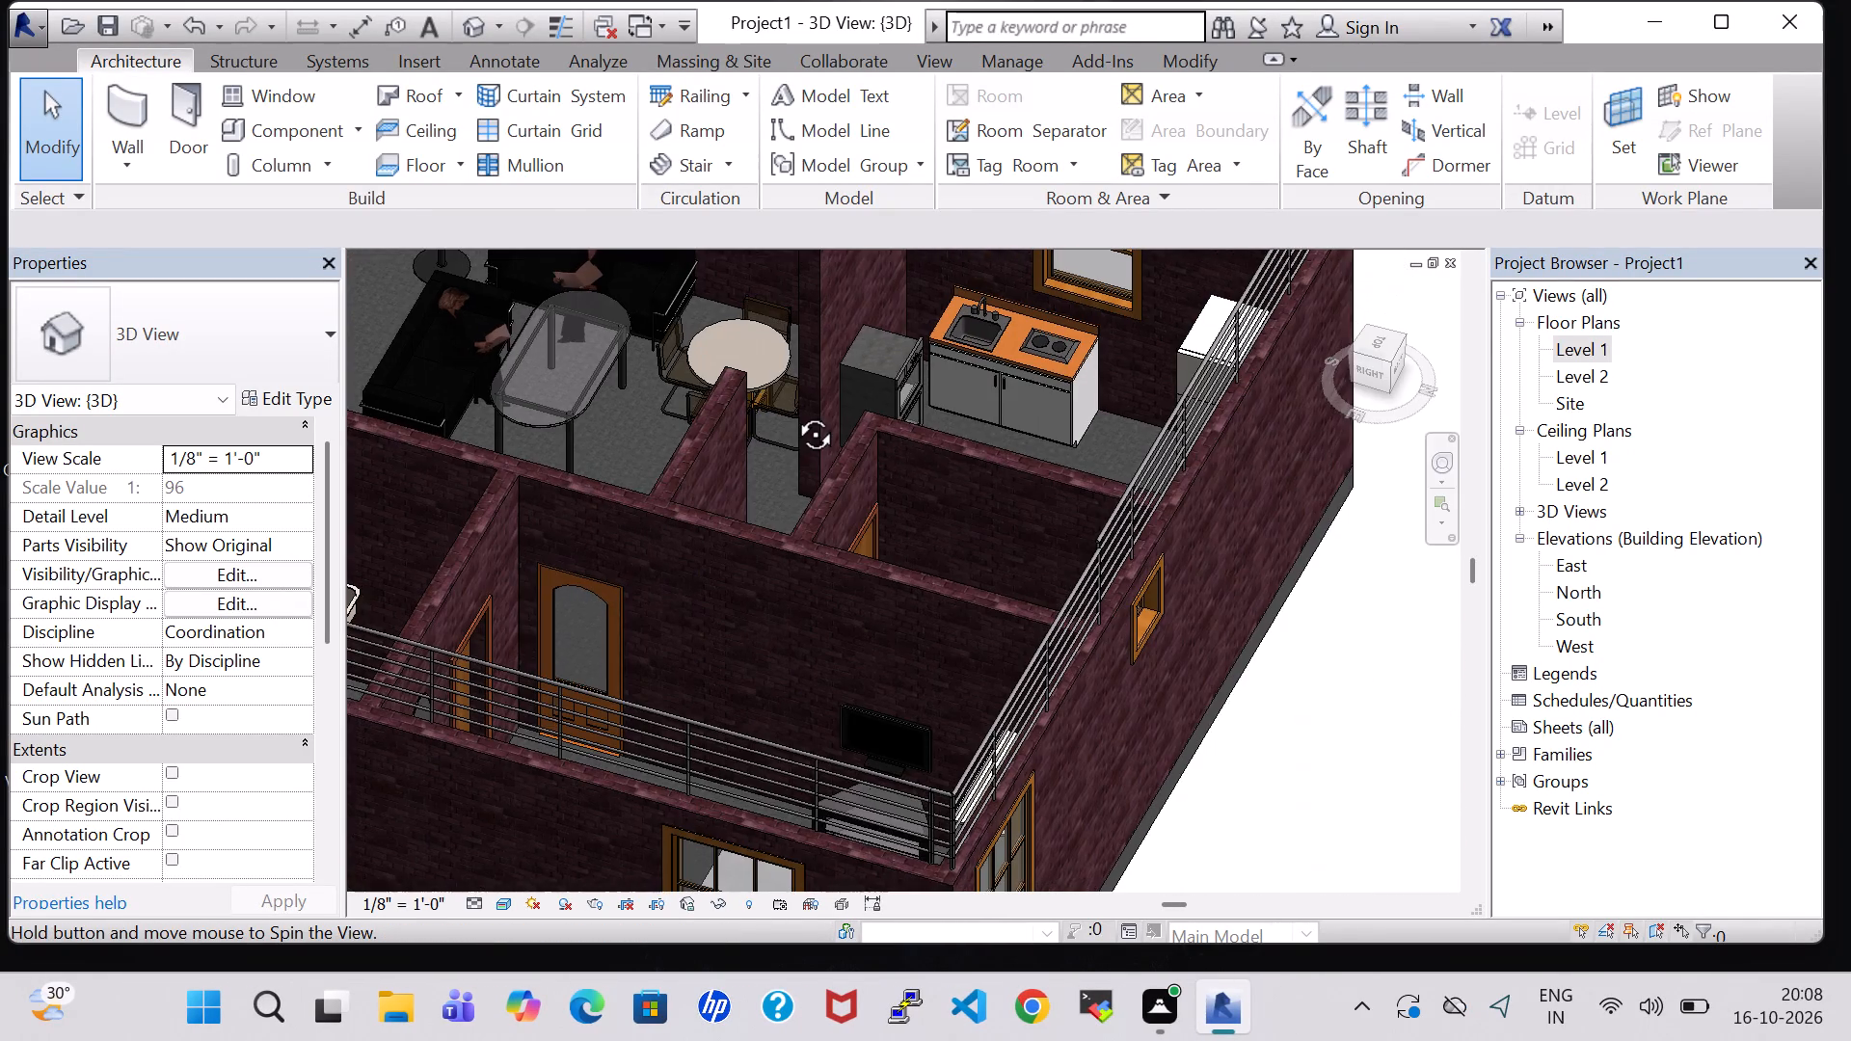
shift+middle_drag(793, 413, 811, 414)
scroll(1098, 686, down, 3)
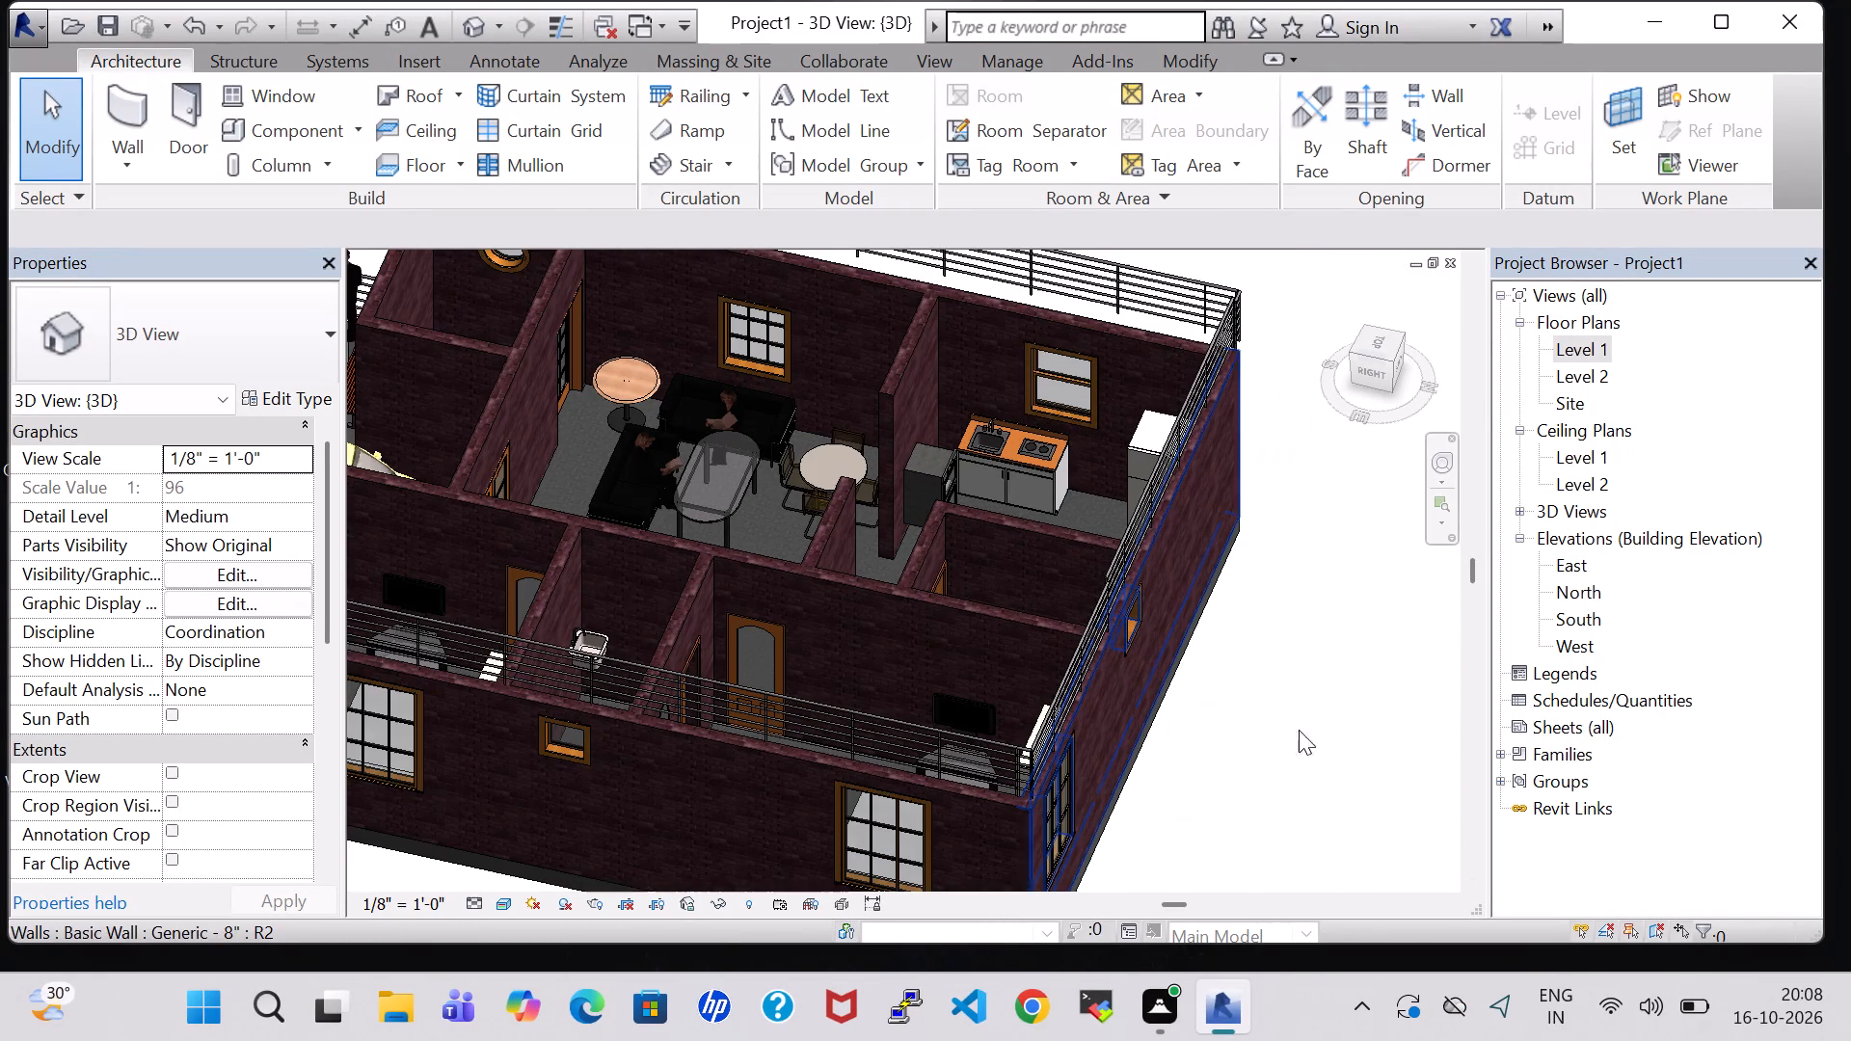
middle_drag(1267, 751, 1265, 638)
middle_drag(1255, 755, 1392, 711)
shift+middle_drag(1375, 714, 1460, 714)
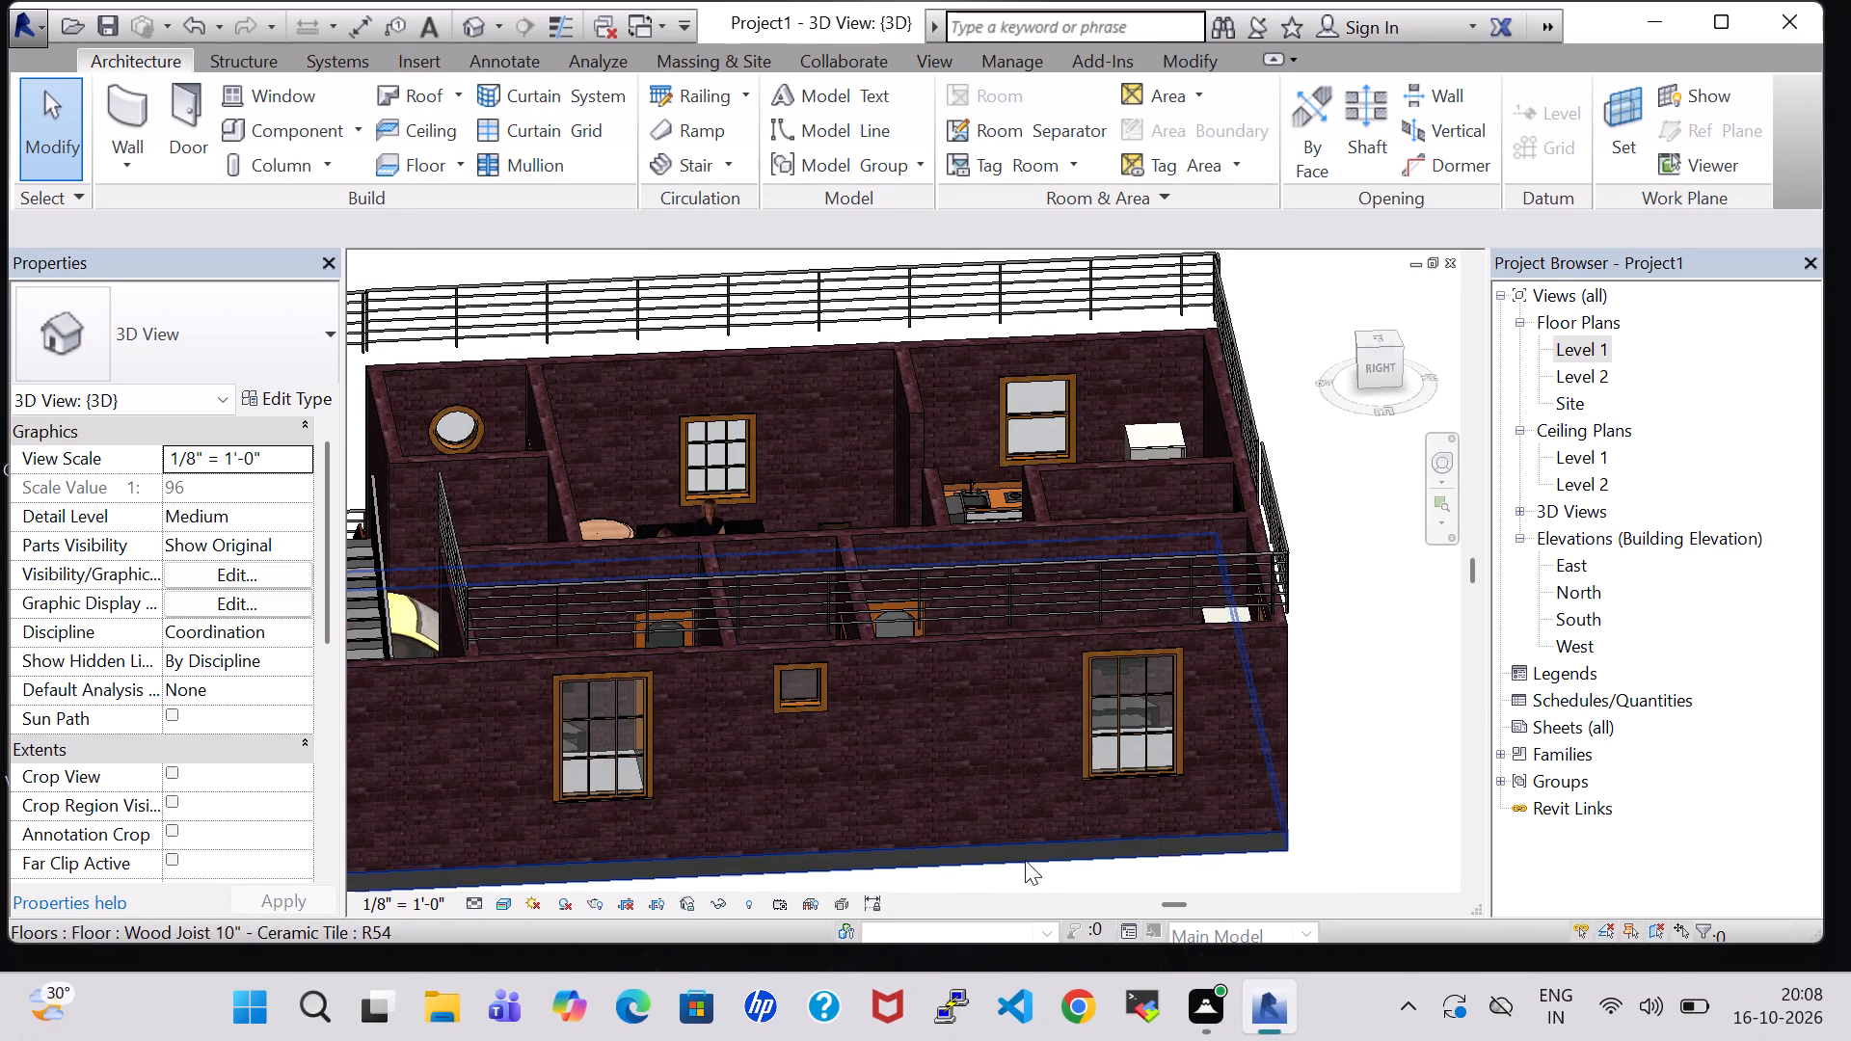
middle_drag(969, 885, 1290, 770)
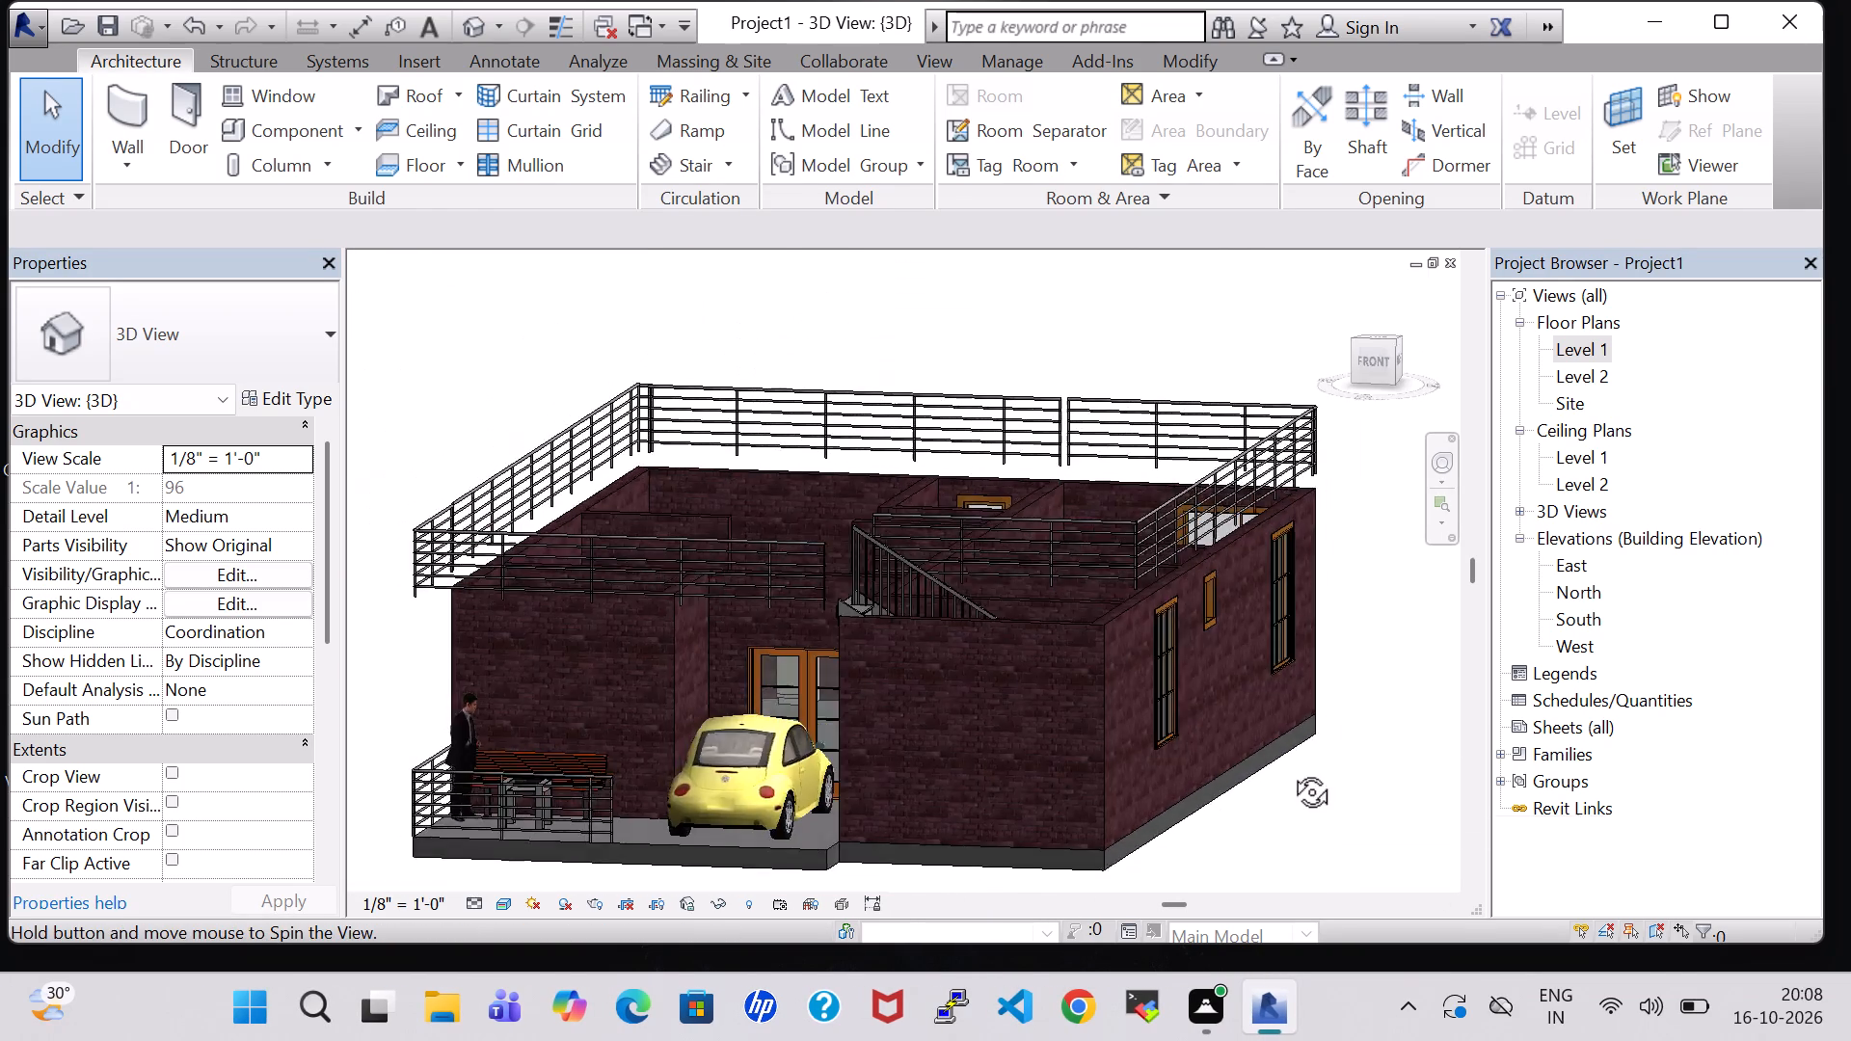
In 3D, nudge the RPC Male figure Dwayne on the portico forward, toward the front railing.
middle_drag(1290, 770, 1294, 770)
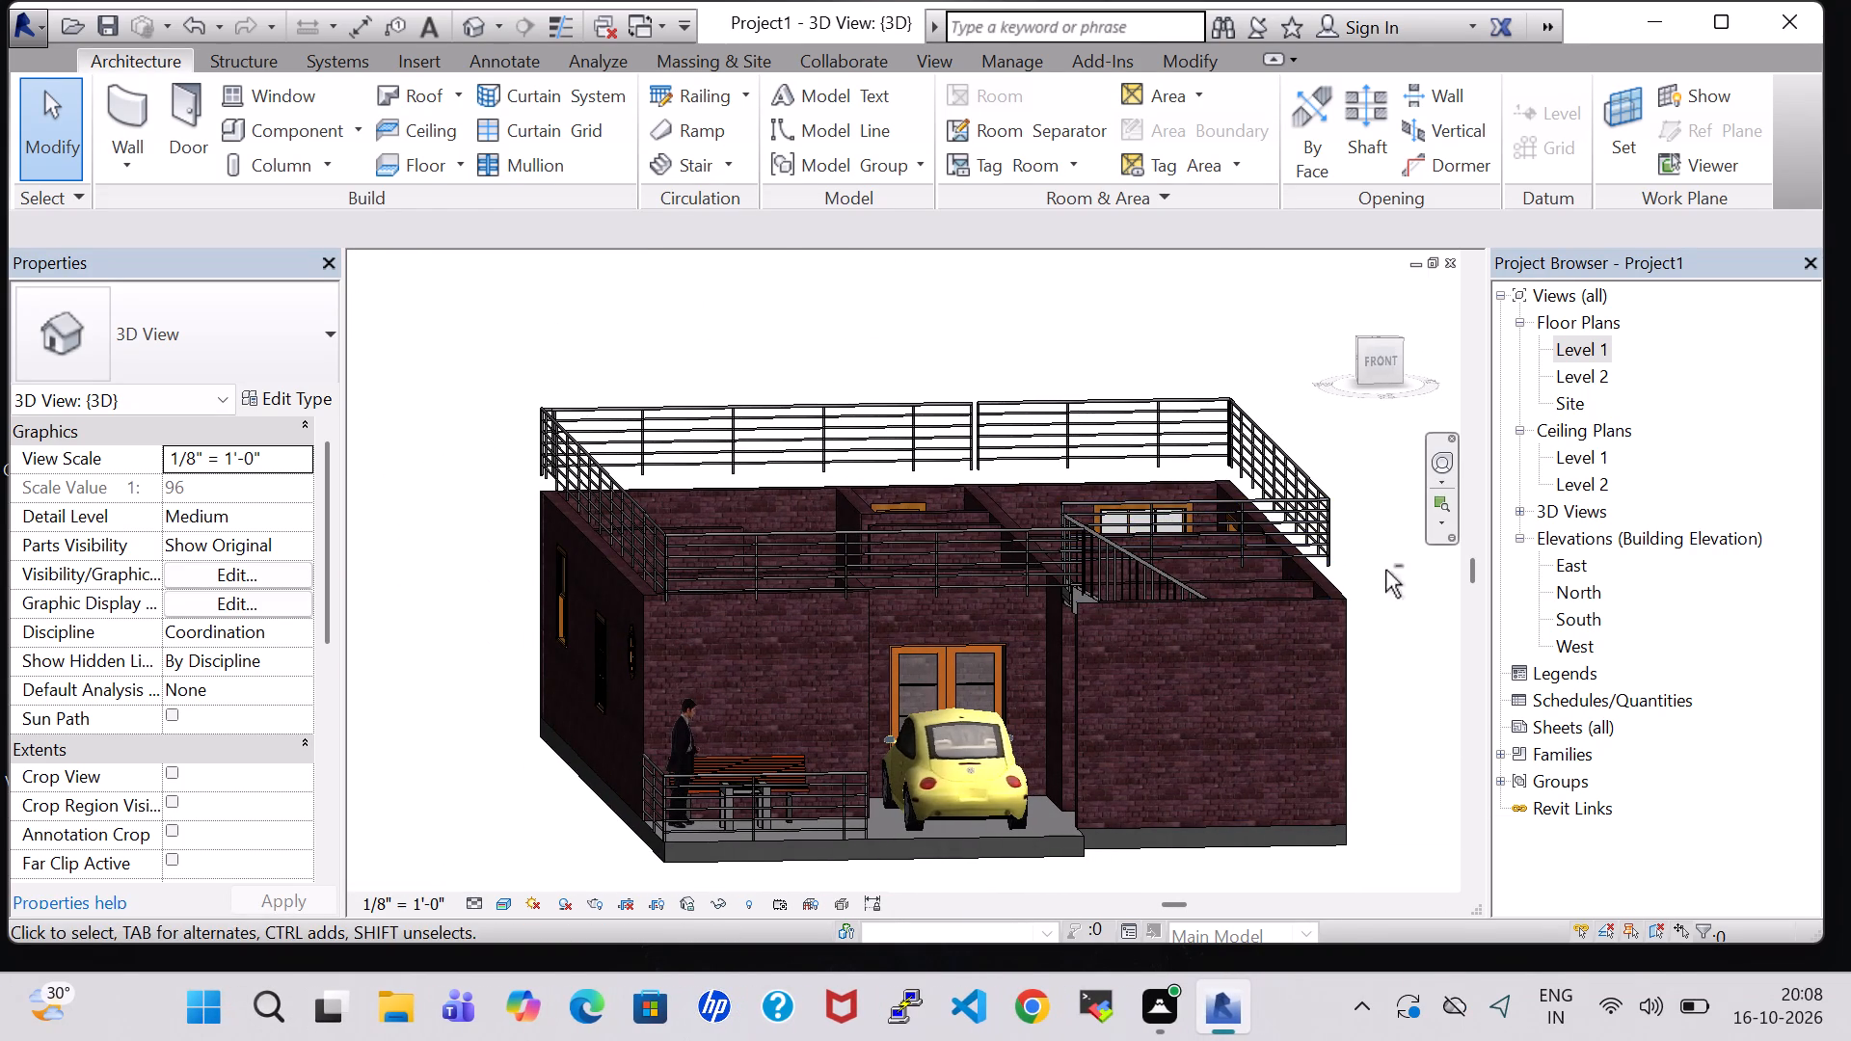
shift+middle_drag(1385, 570, 1366, 637)
middle_drag(1326, 657, 1278, 435)
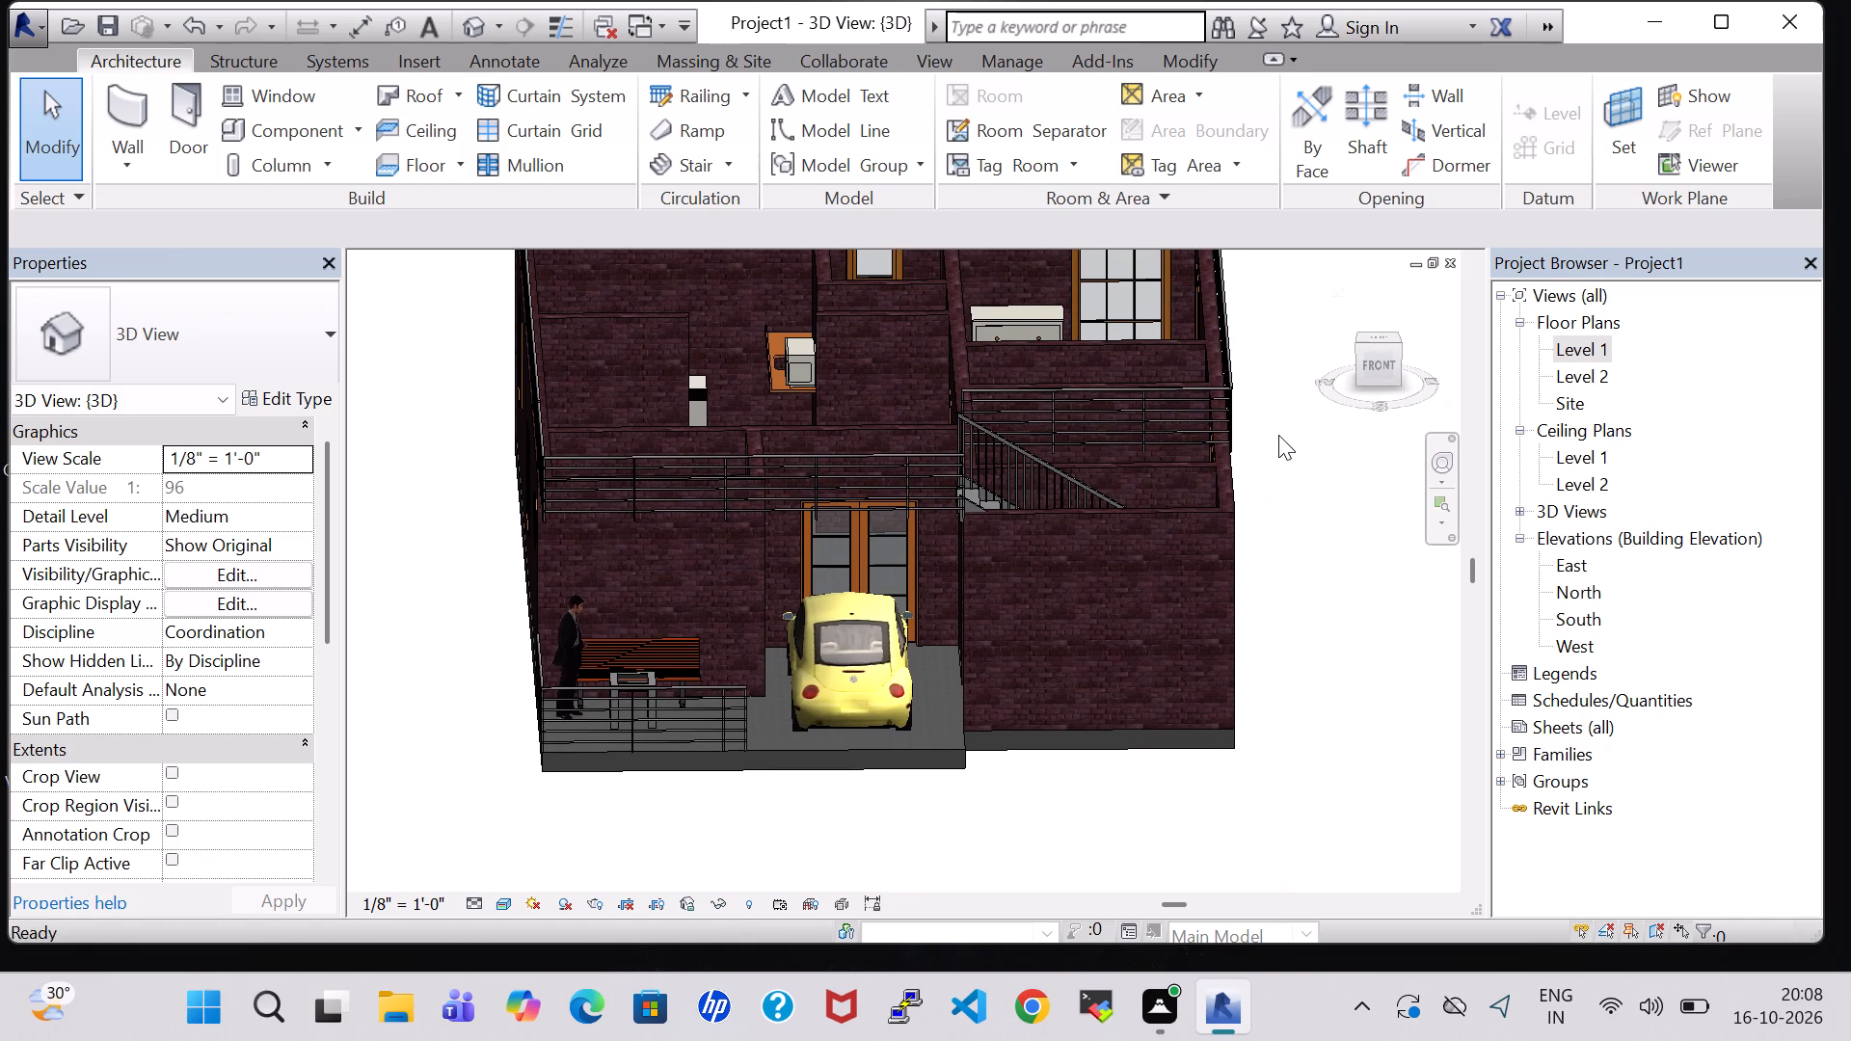
shift+middle_drag(1278, 435, 1280, 567)
middle_drag(1284, 582, 1236, 448)
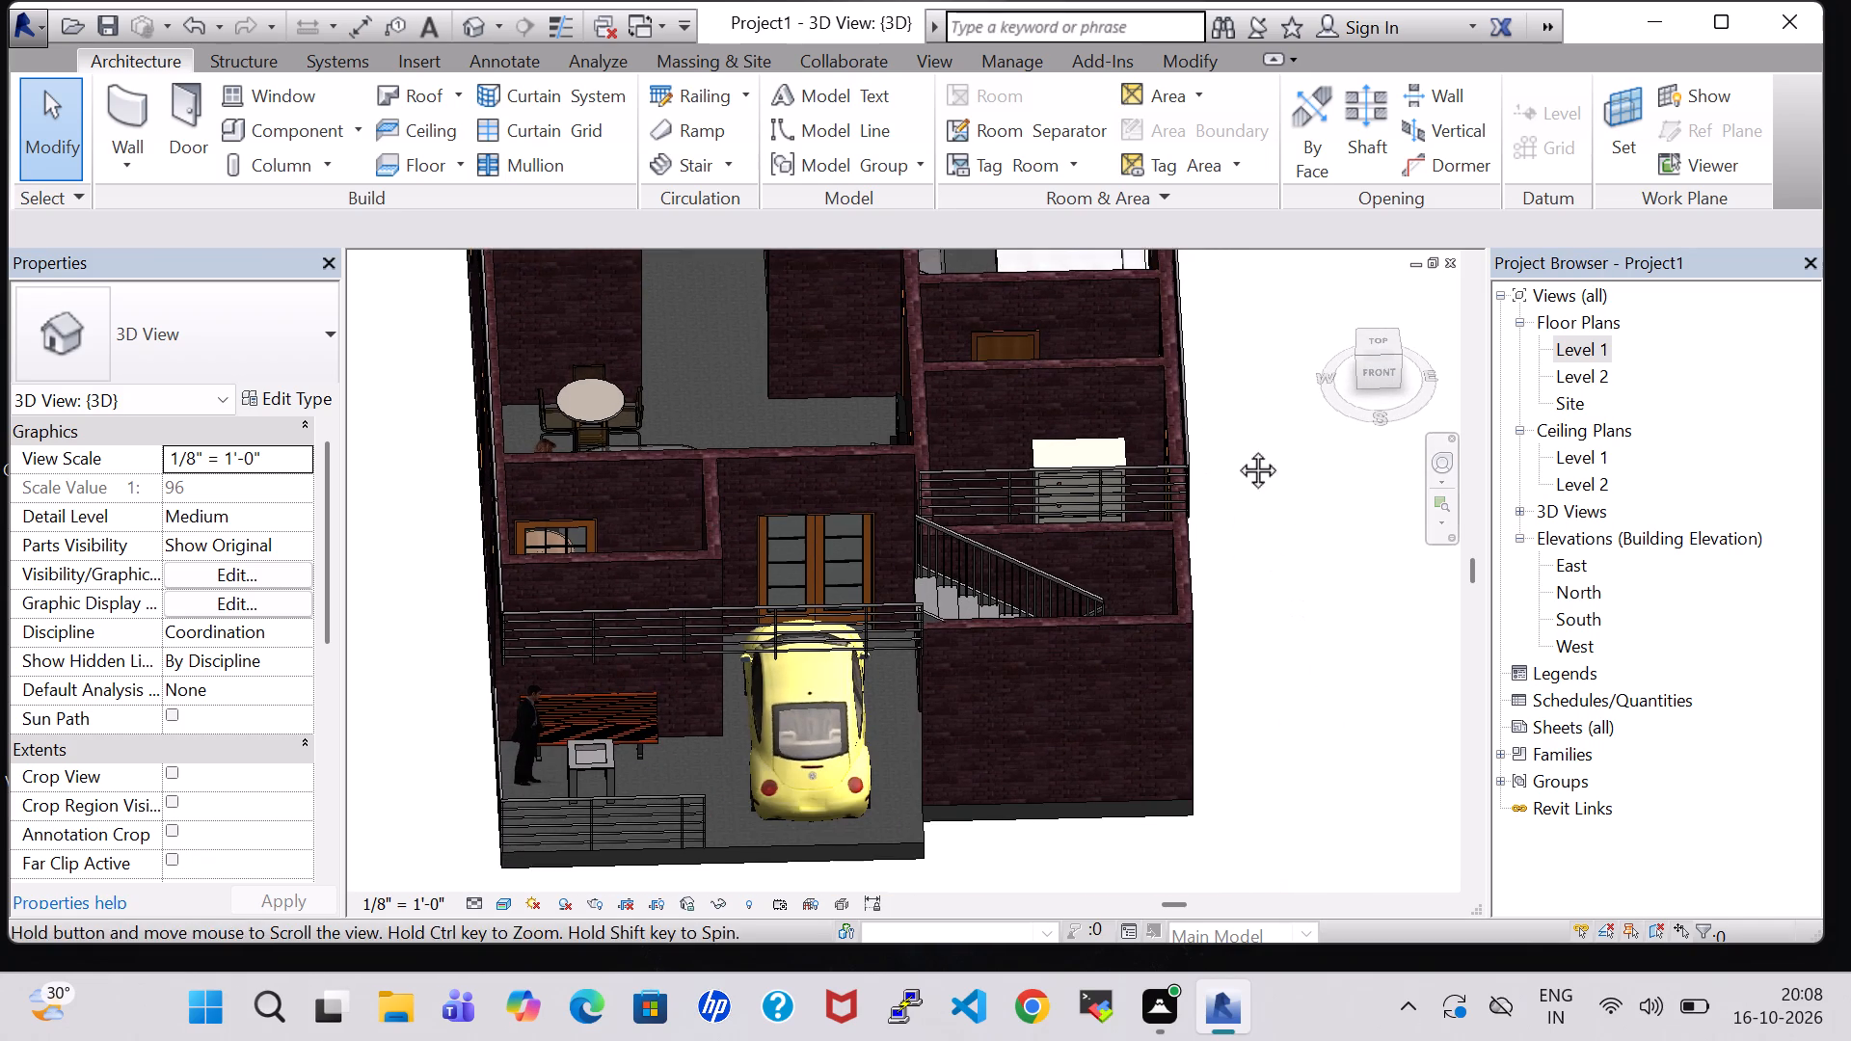
click(515, 727)
key(Down)
key(Down)
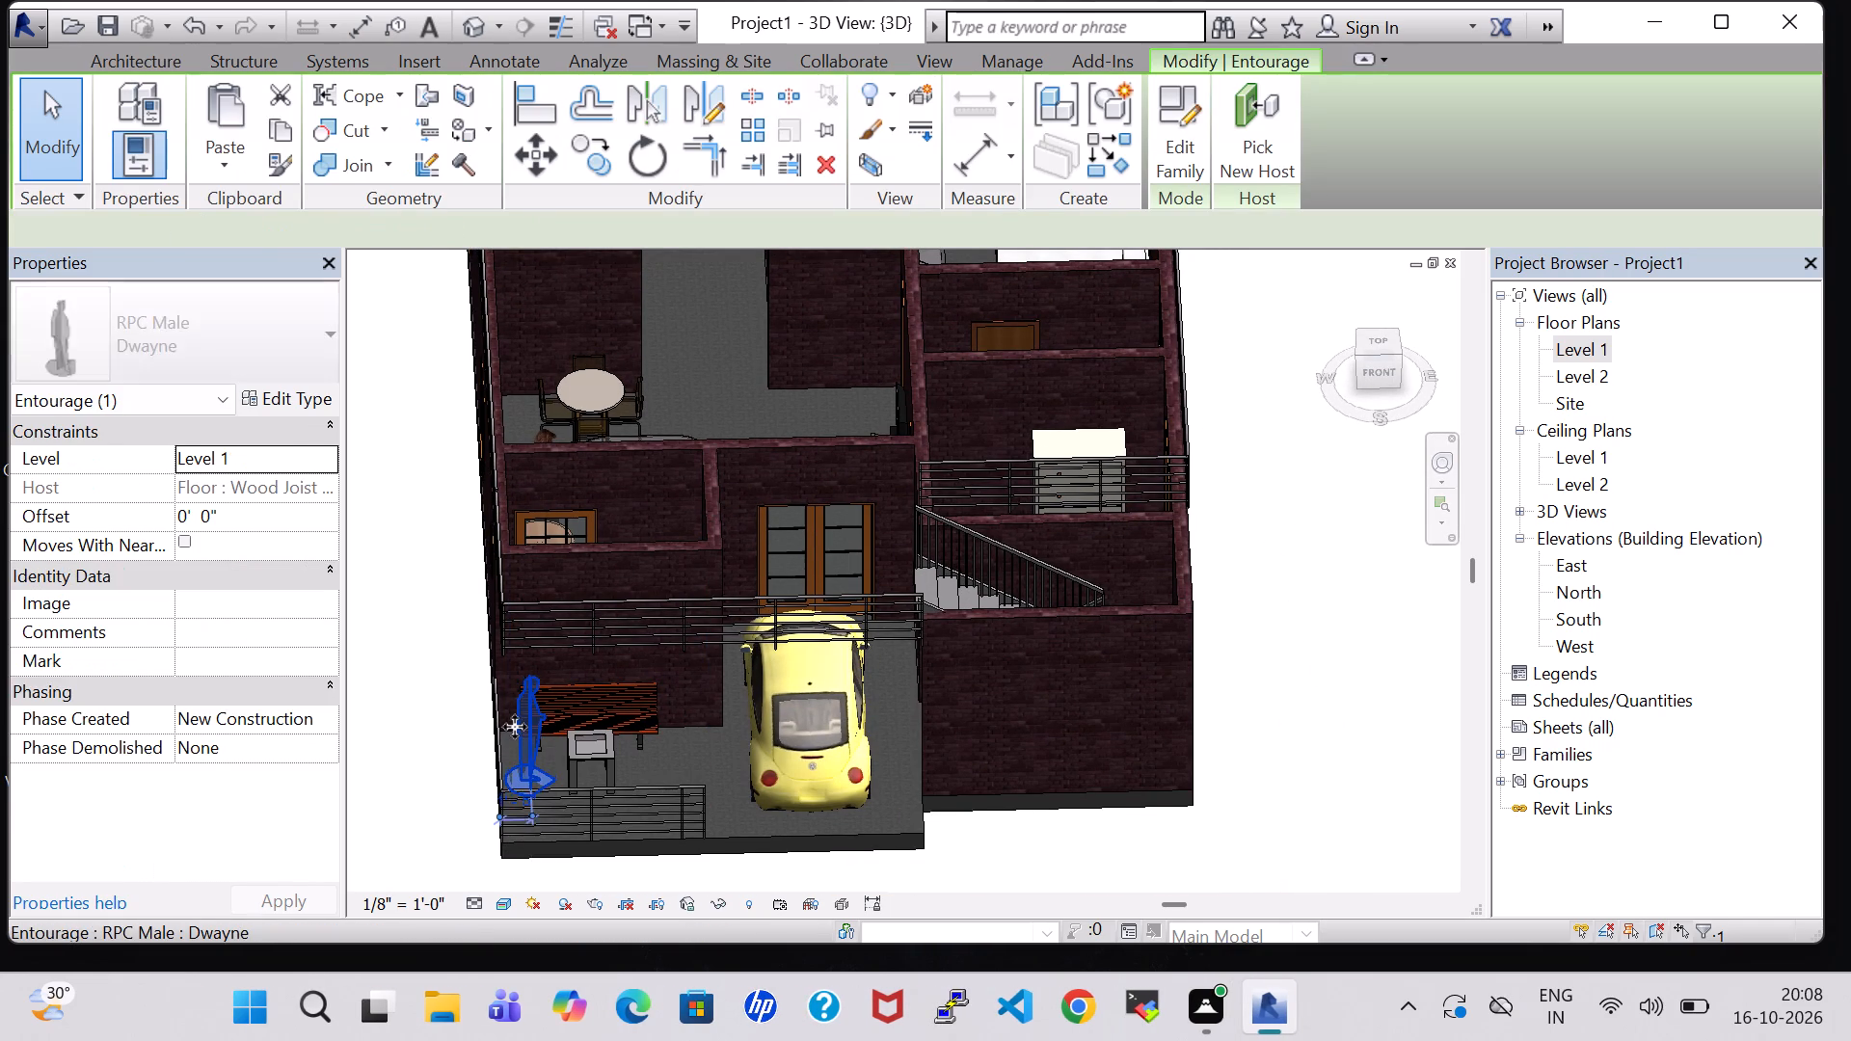
key(Down)
key(Down)
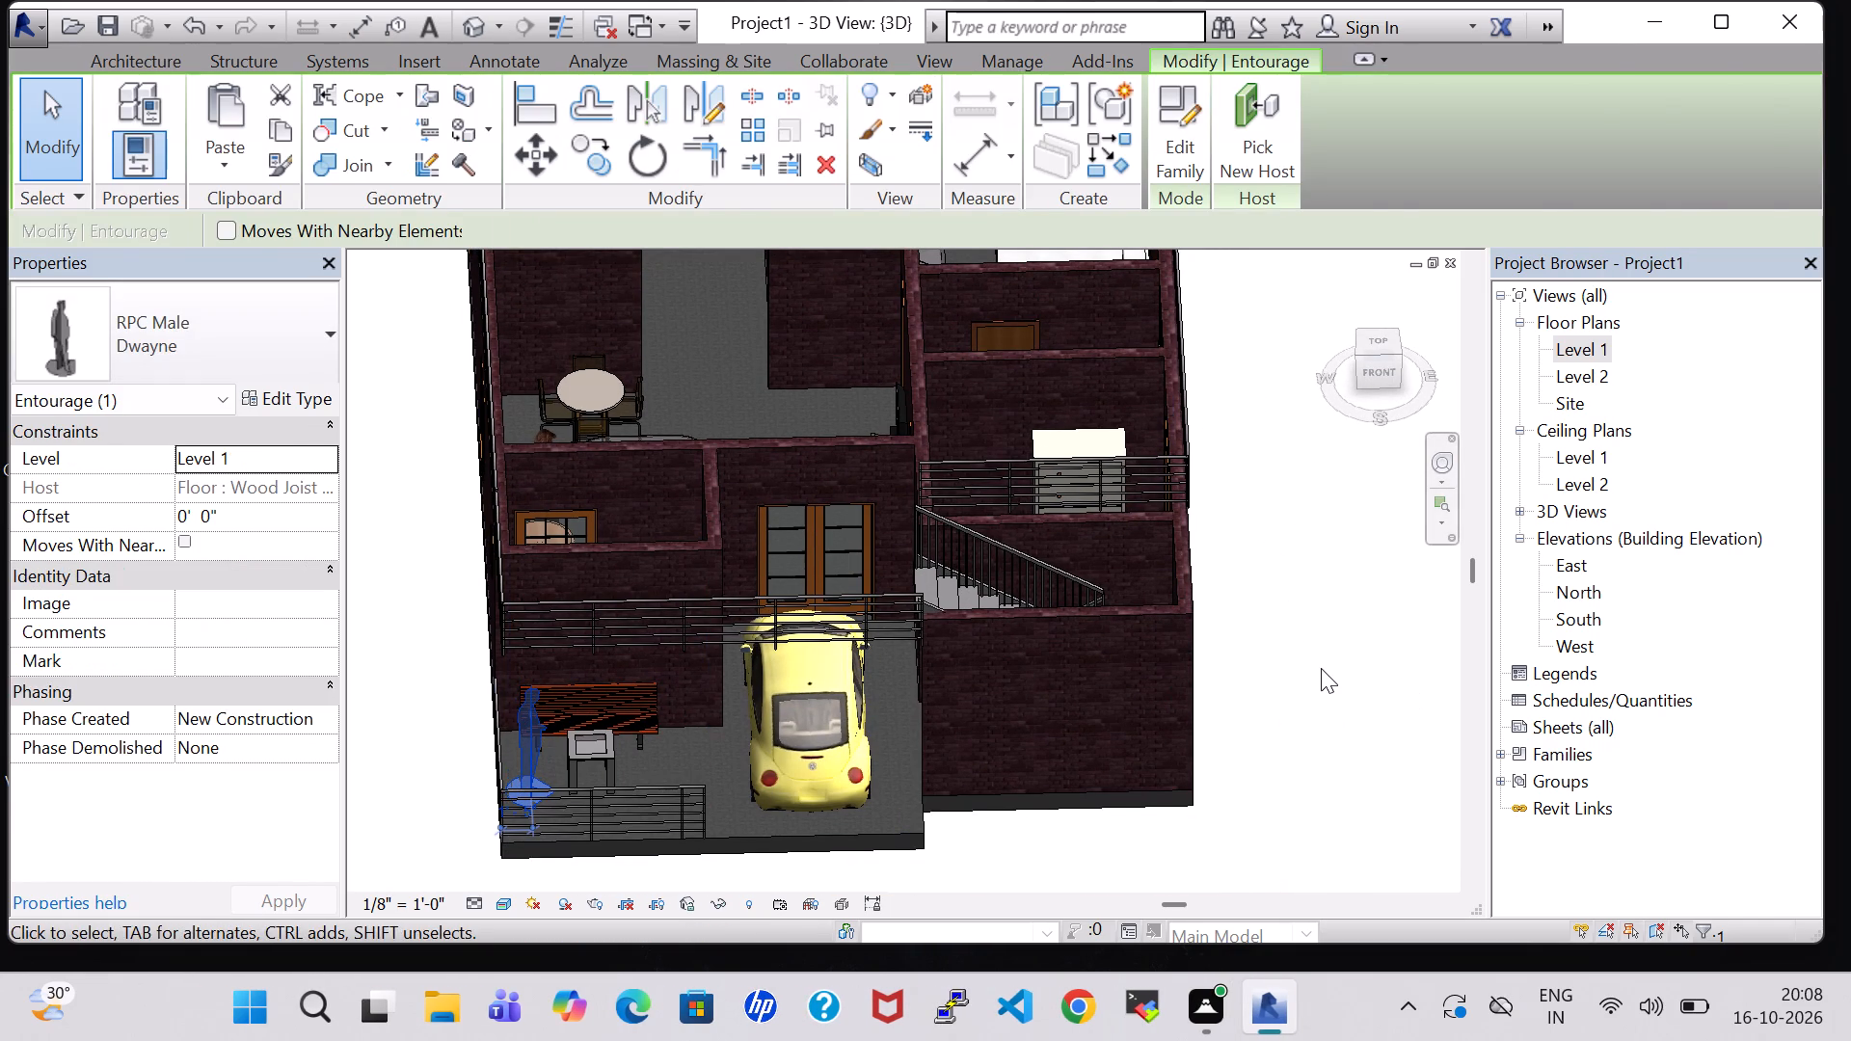
click(1321, 668)
Examine the furnished rooms, the seated figure in the hall and the house's front exterior from several sides in 3D.
middle_drag(1289, 513, 1289, 562)
shift+scroll(1289, 513, down, 1)
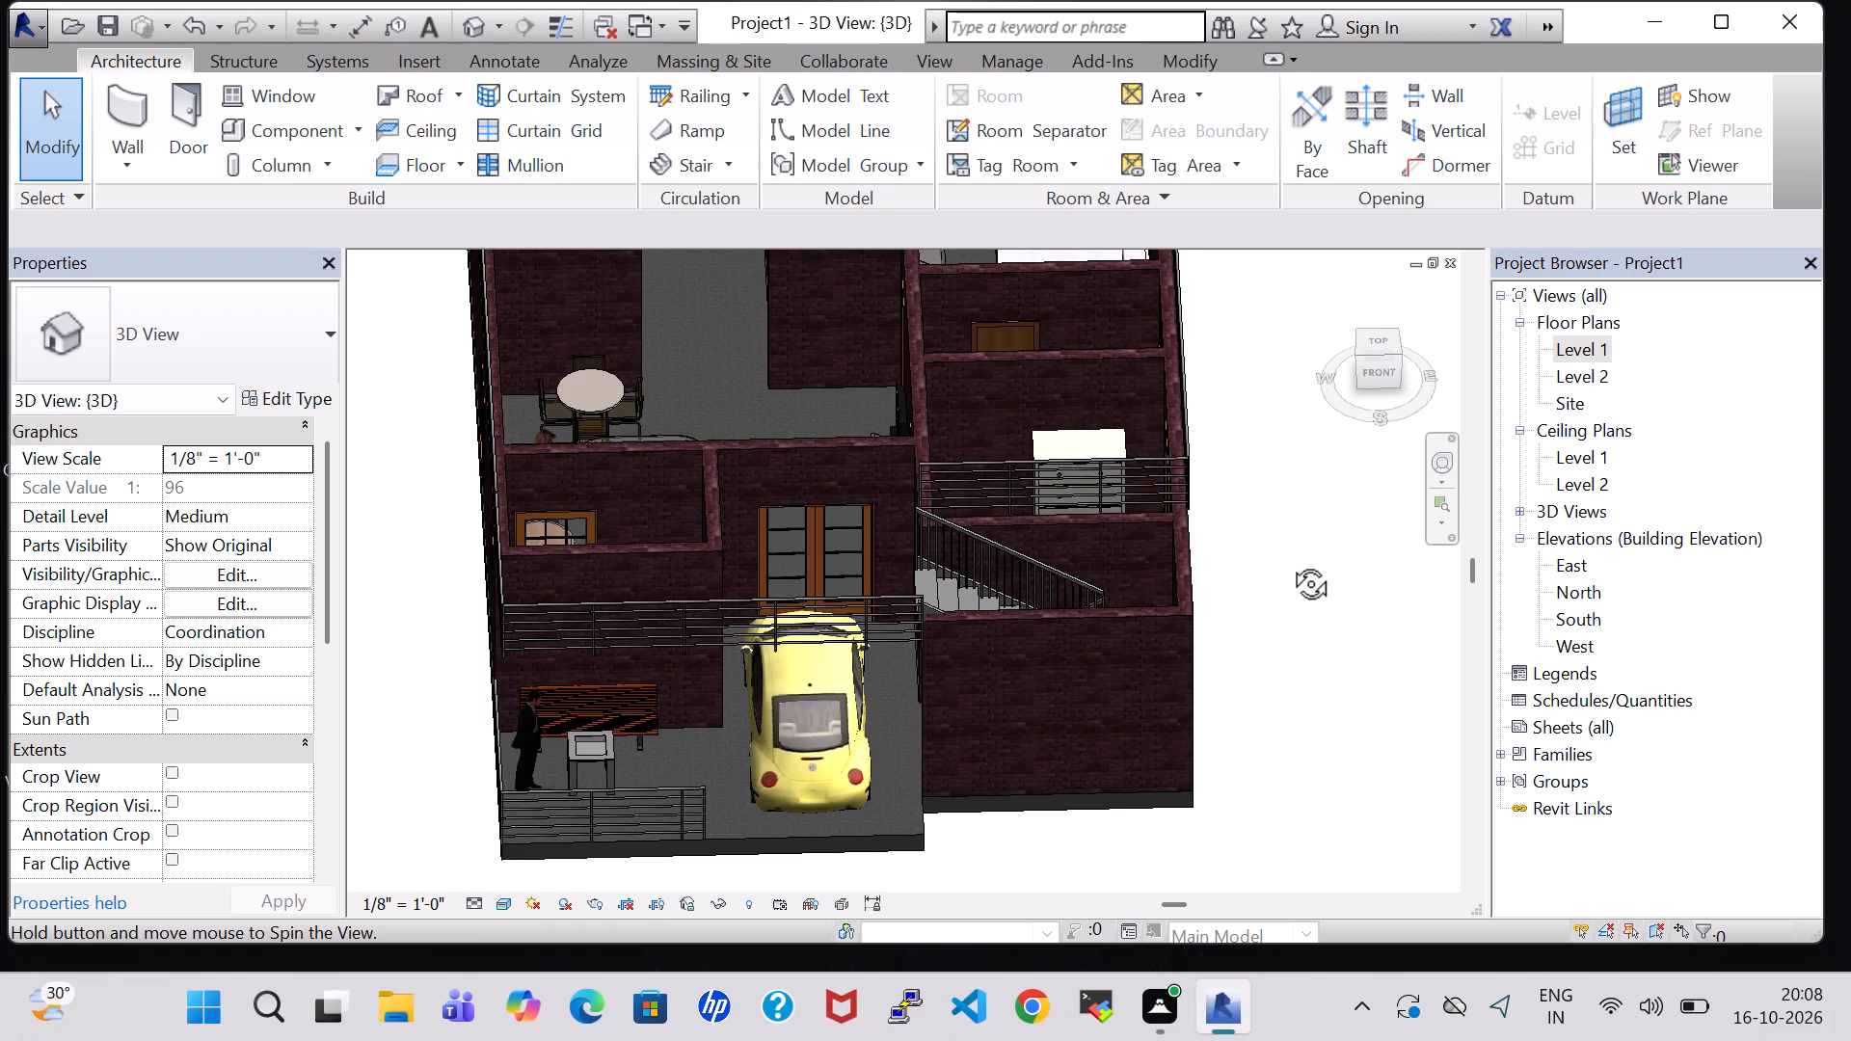
middle_drag(1289, 562, 1302, 800)
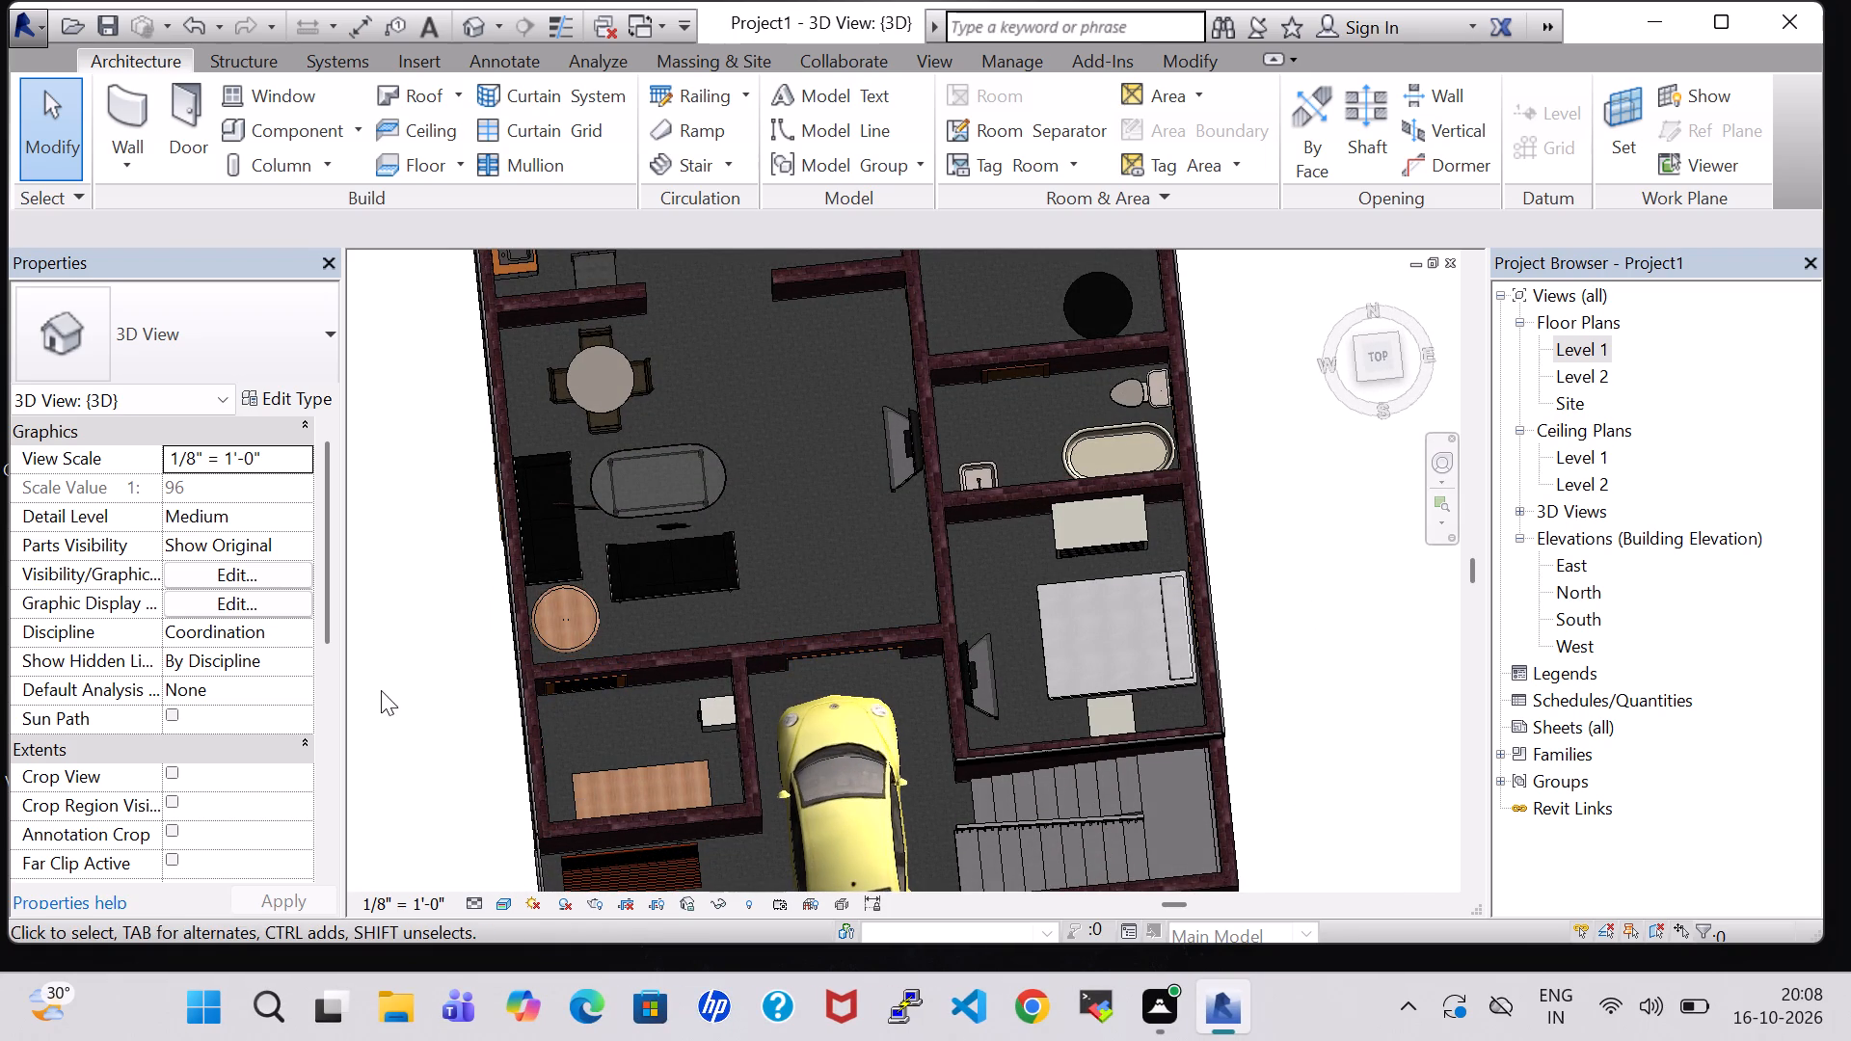
shift+middle_drag(426, 708, 813, 645)
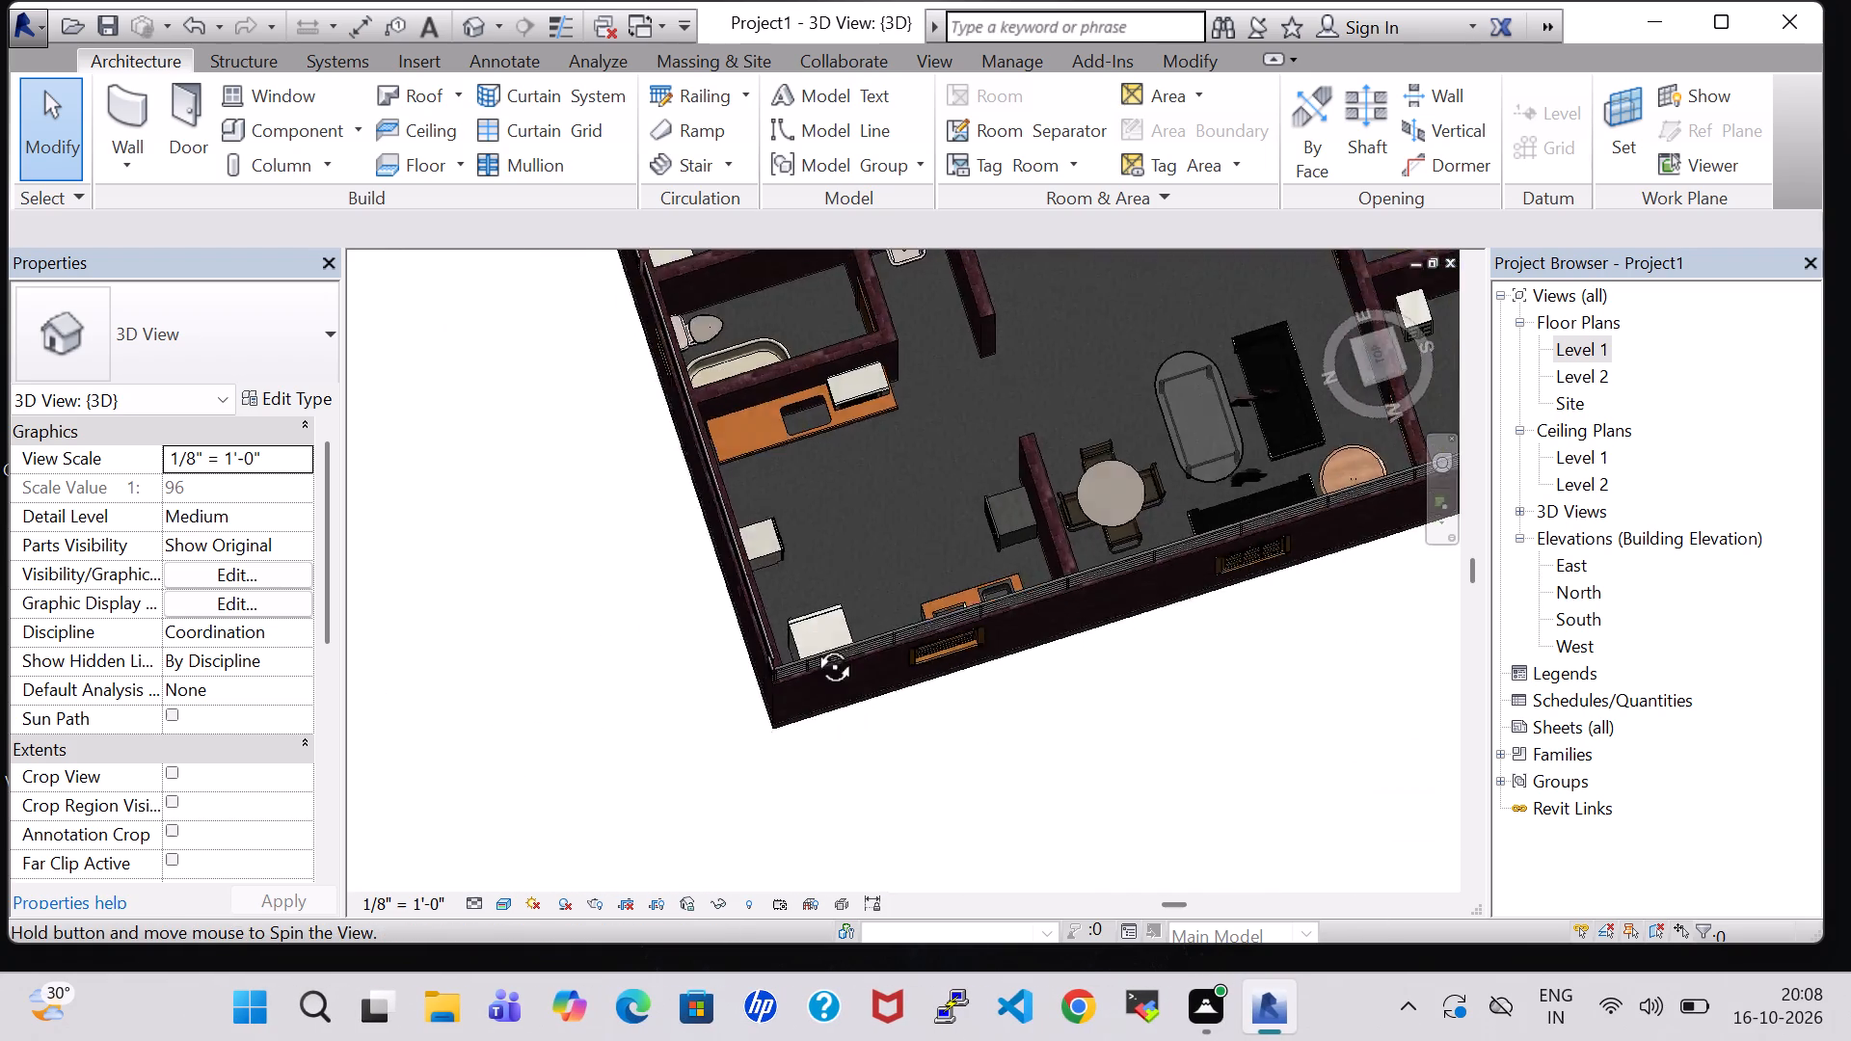
shift+middle_drag(813, 645, 850, 566)
middle_drag(1306, 547, 1110, 628)
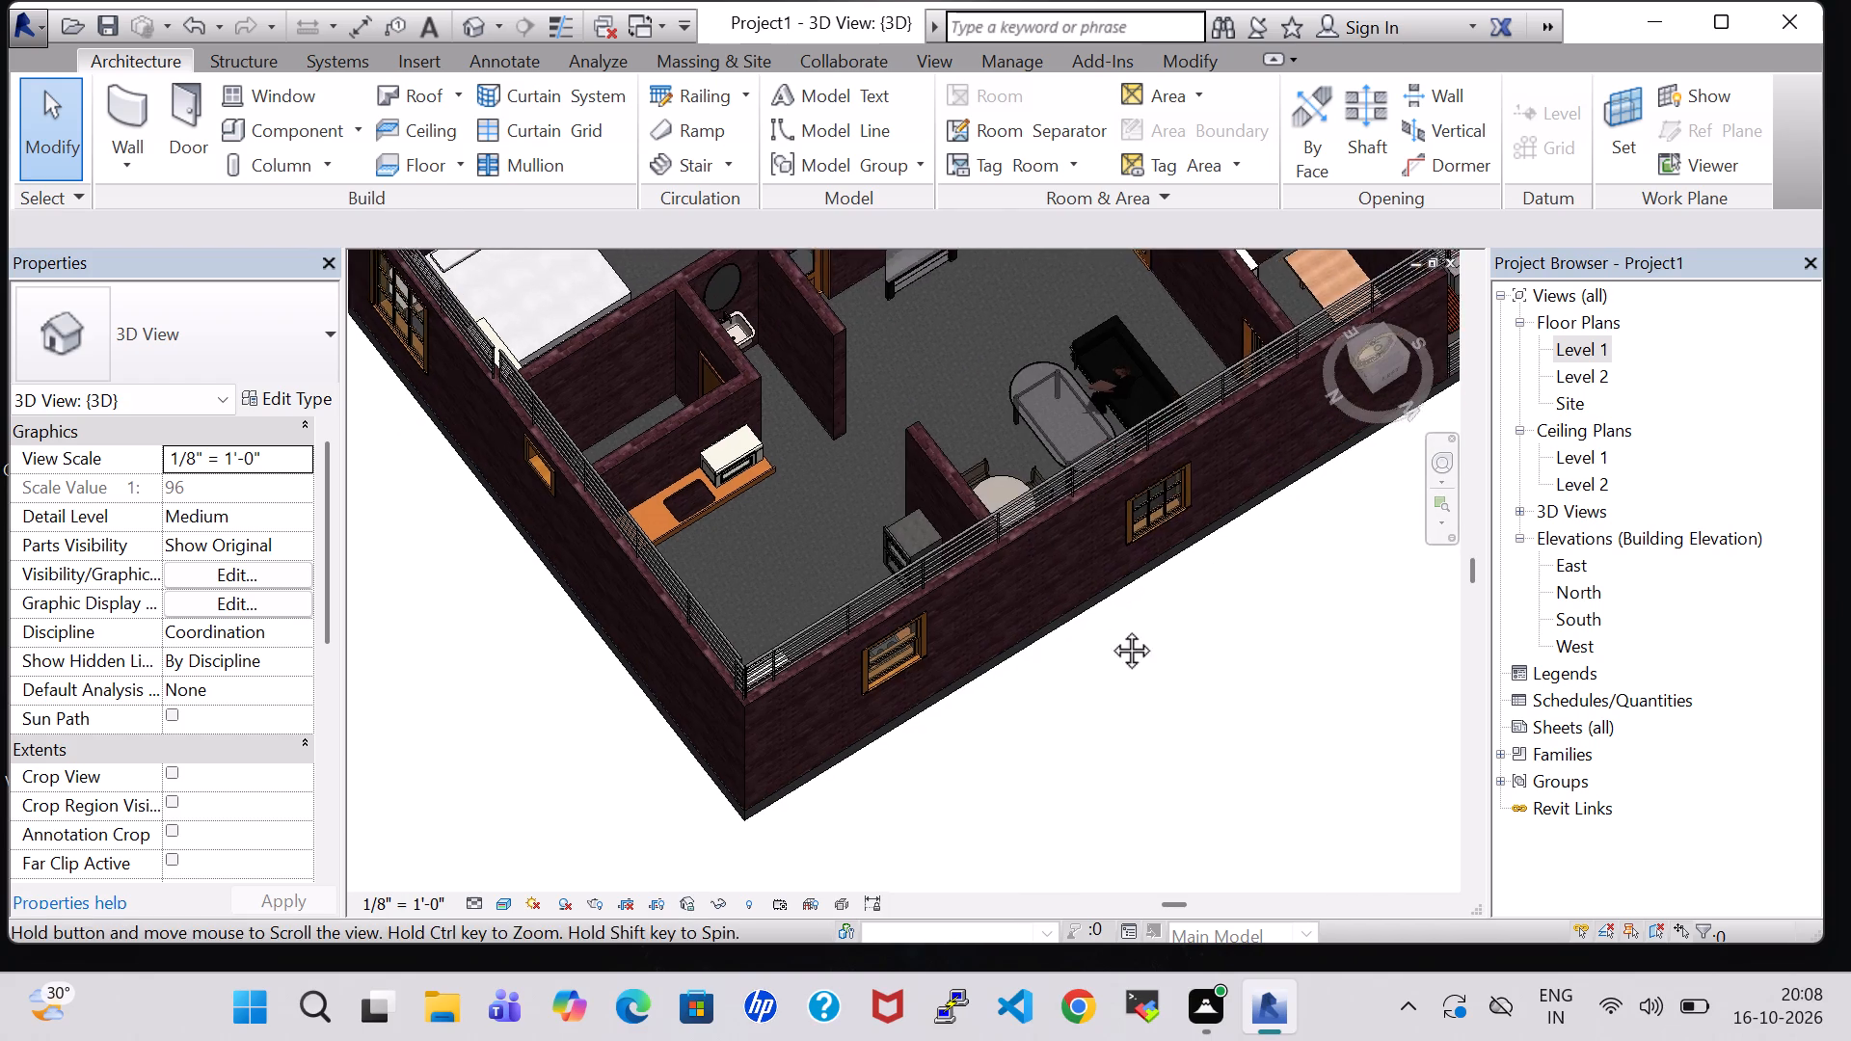
scroll(1179, 397, up, 6)
scroll(1047, 398, up, 5)
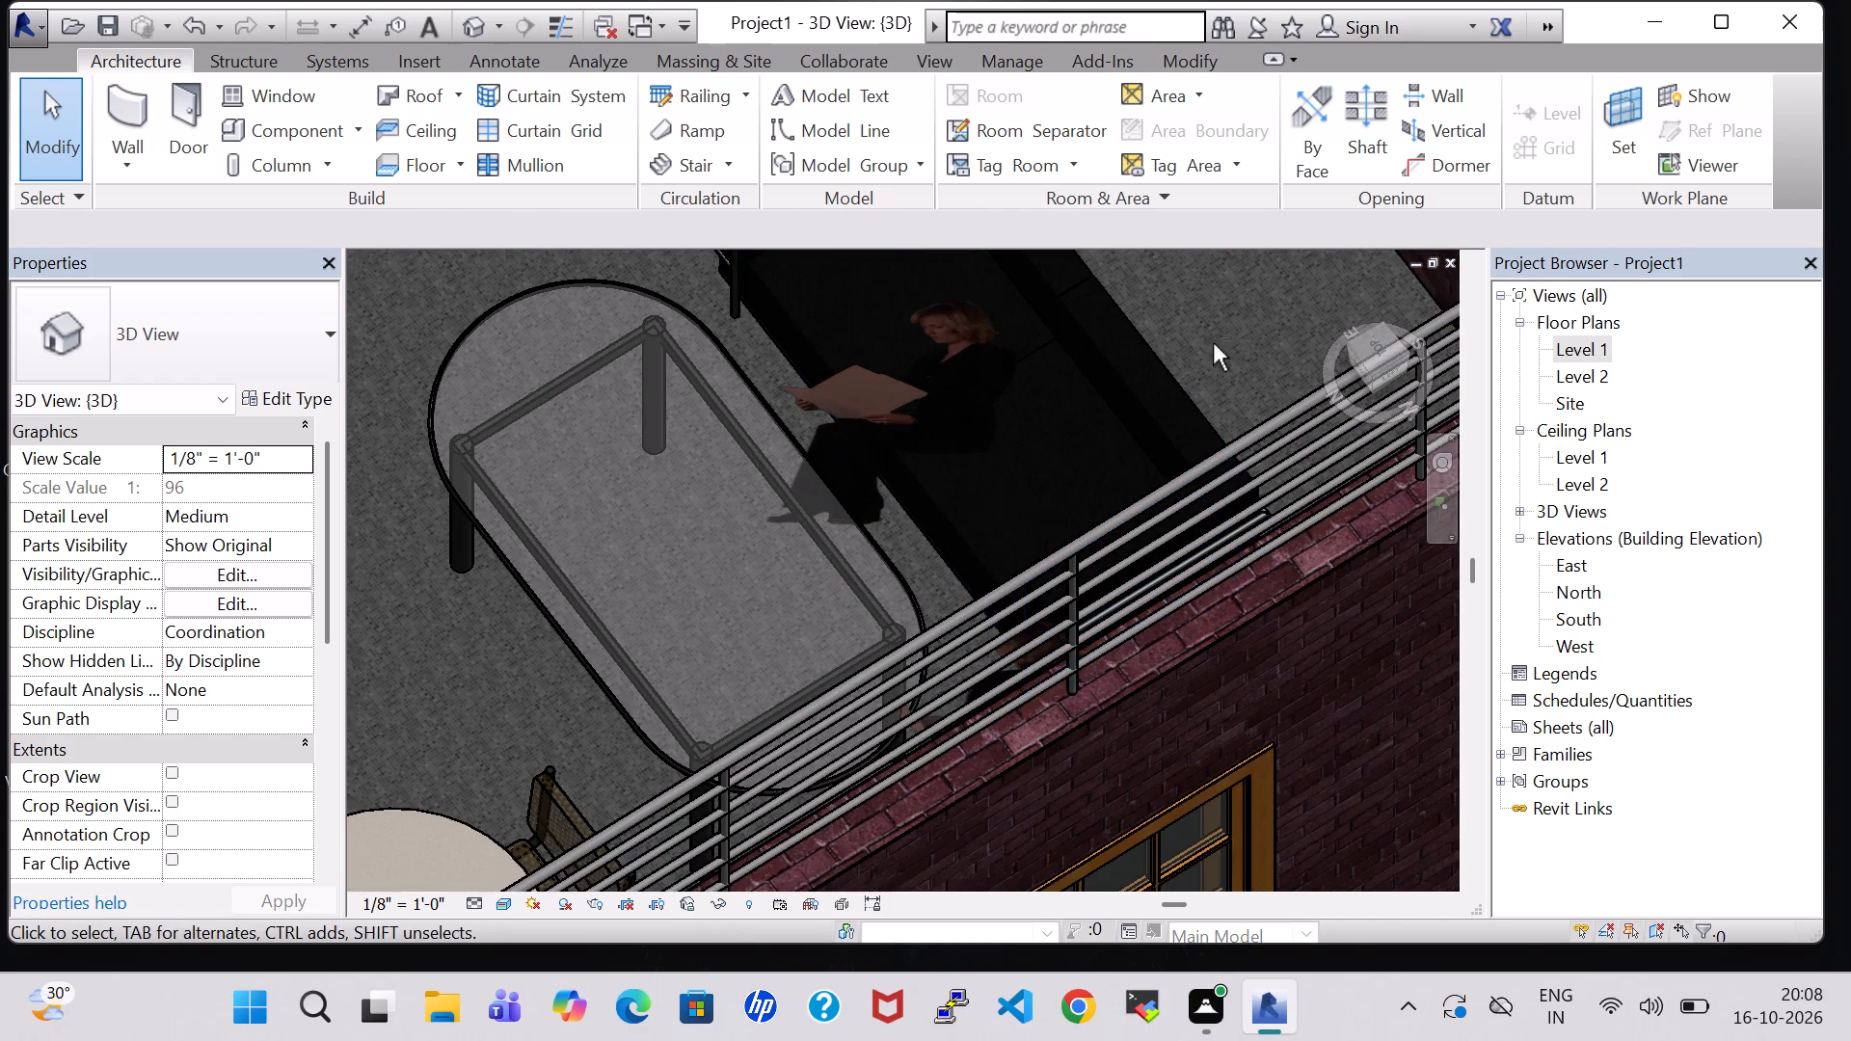
shift+middle_drag(1213, 343, 1141, 361)
middle_drag(1033, 655, 818, 323)
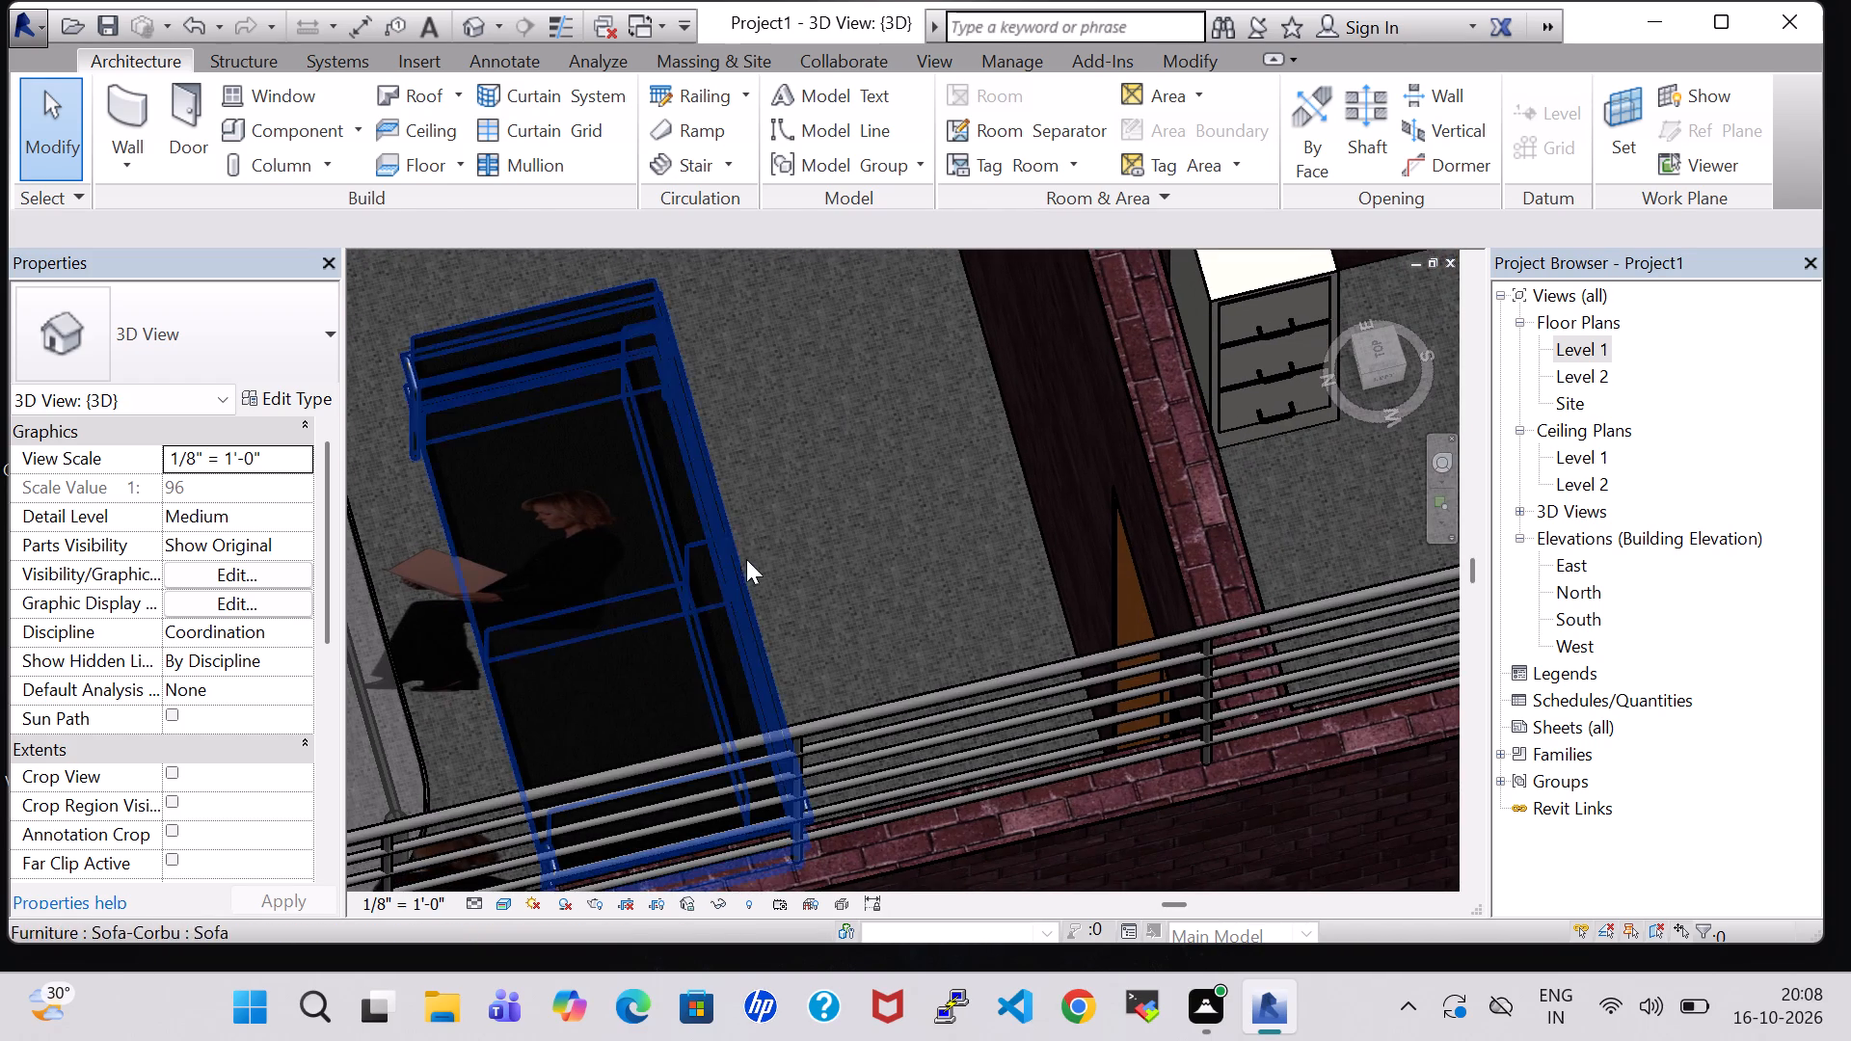
scroll(797, 523, down, 6)
scroll(1204, 748, down, 2)
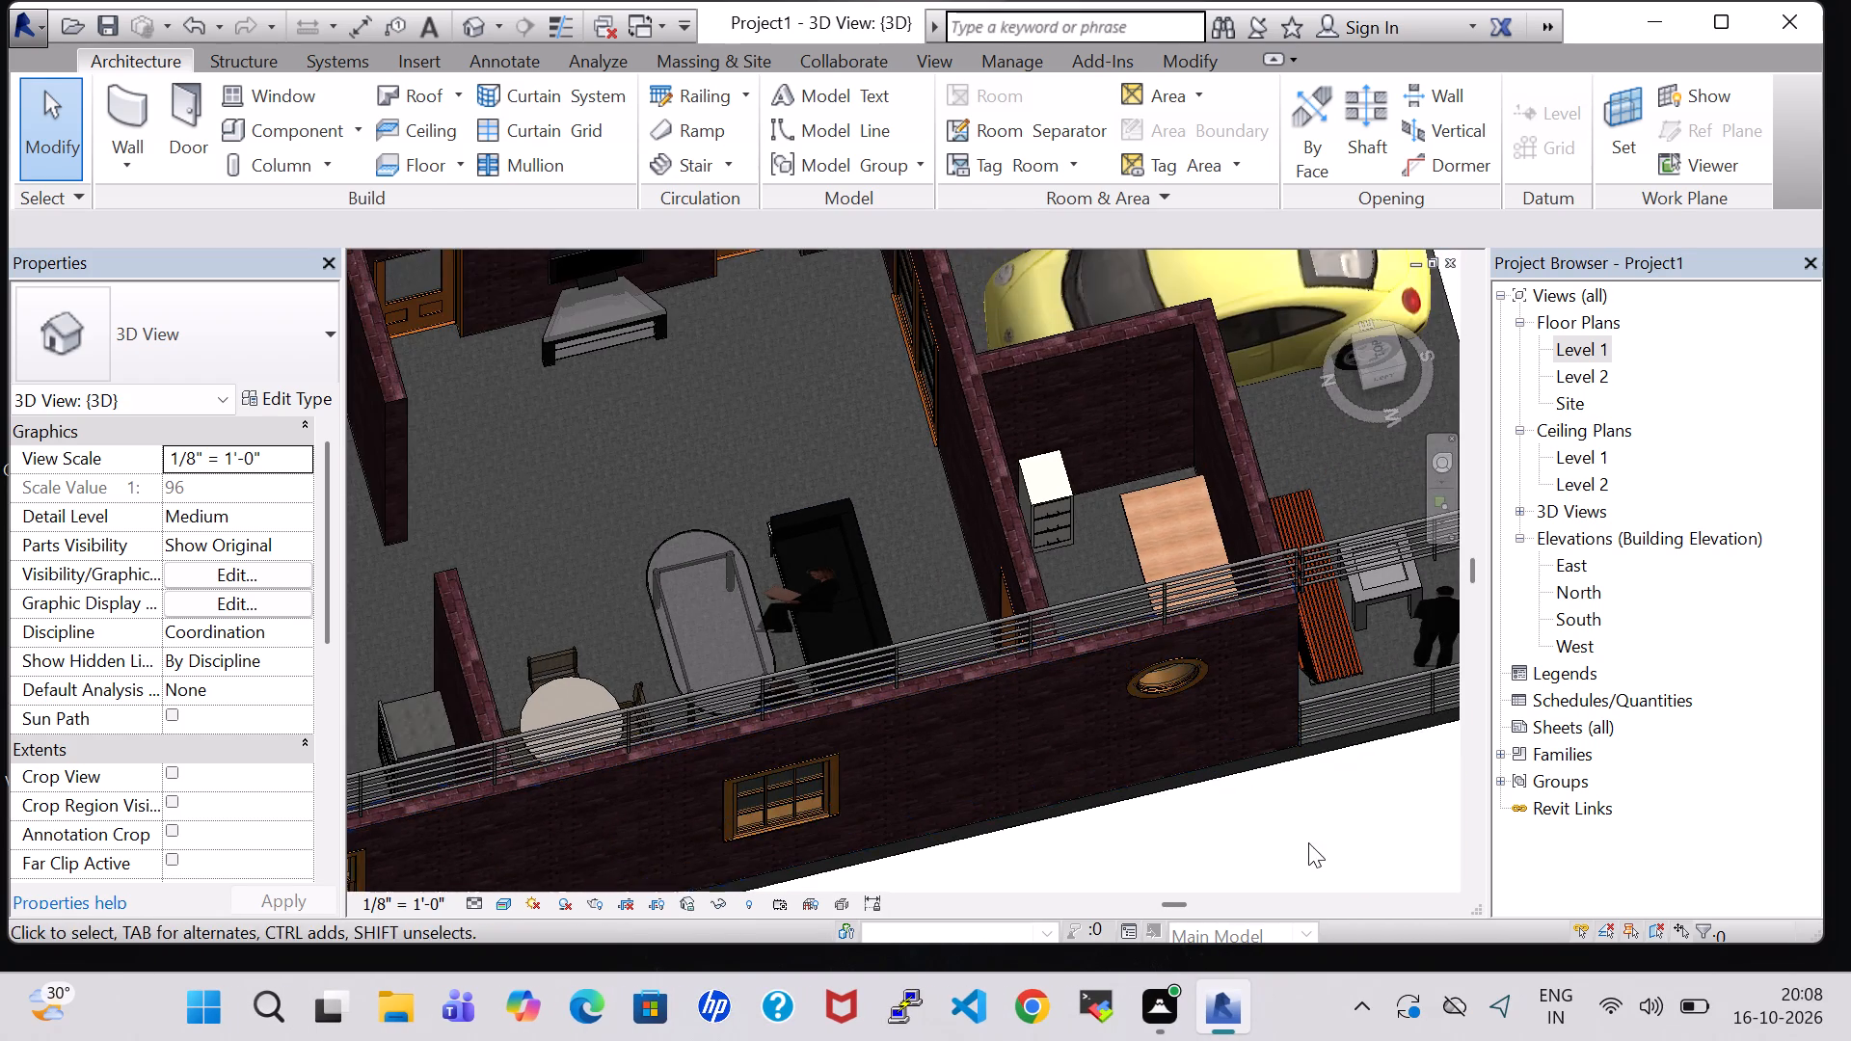
shift+middle_drag(1290, 823, 904, 741)
middle_drag(891, 734, 1067, 259)
scroll(1069, 254, down, 3)
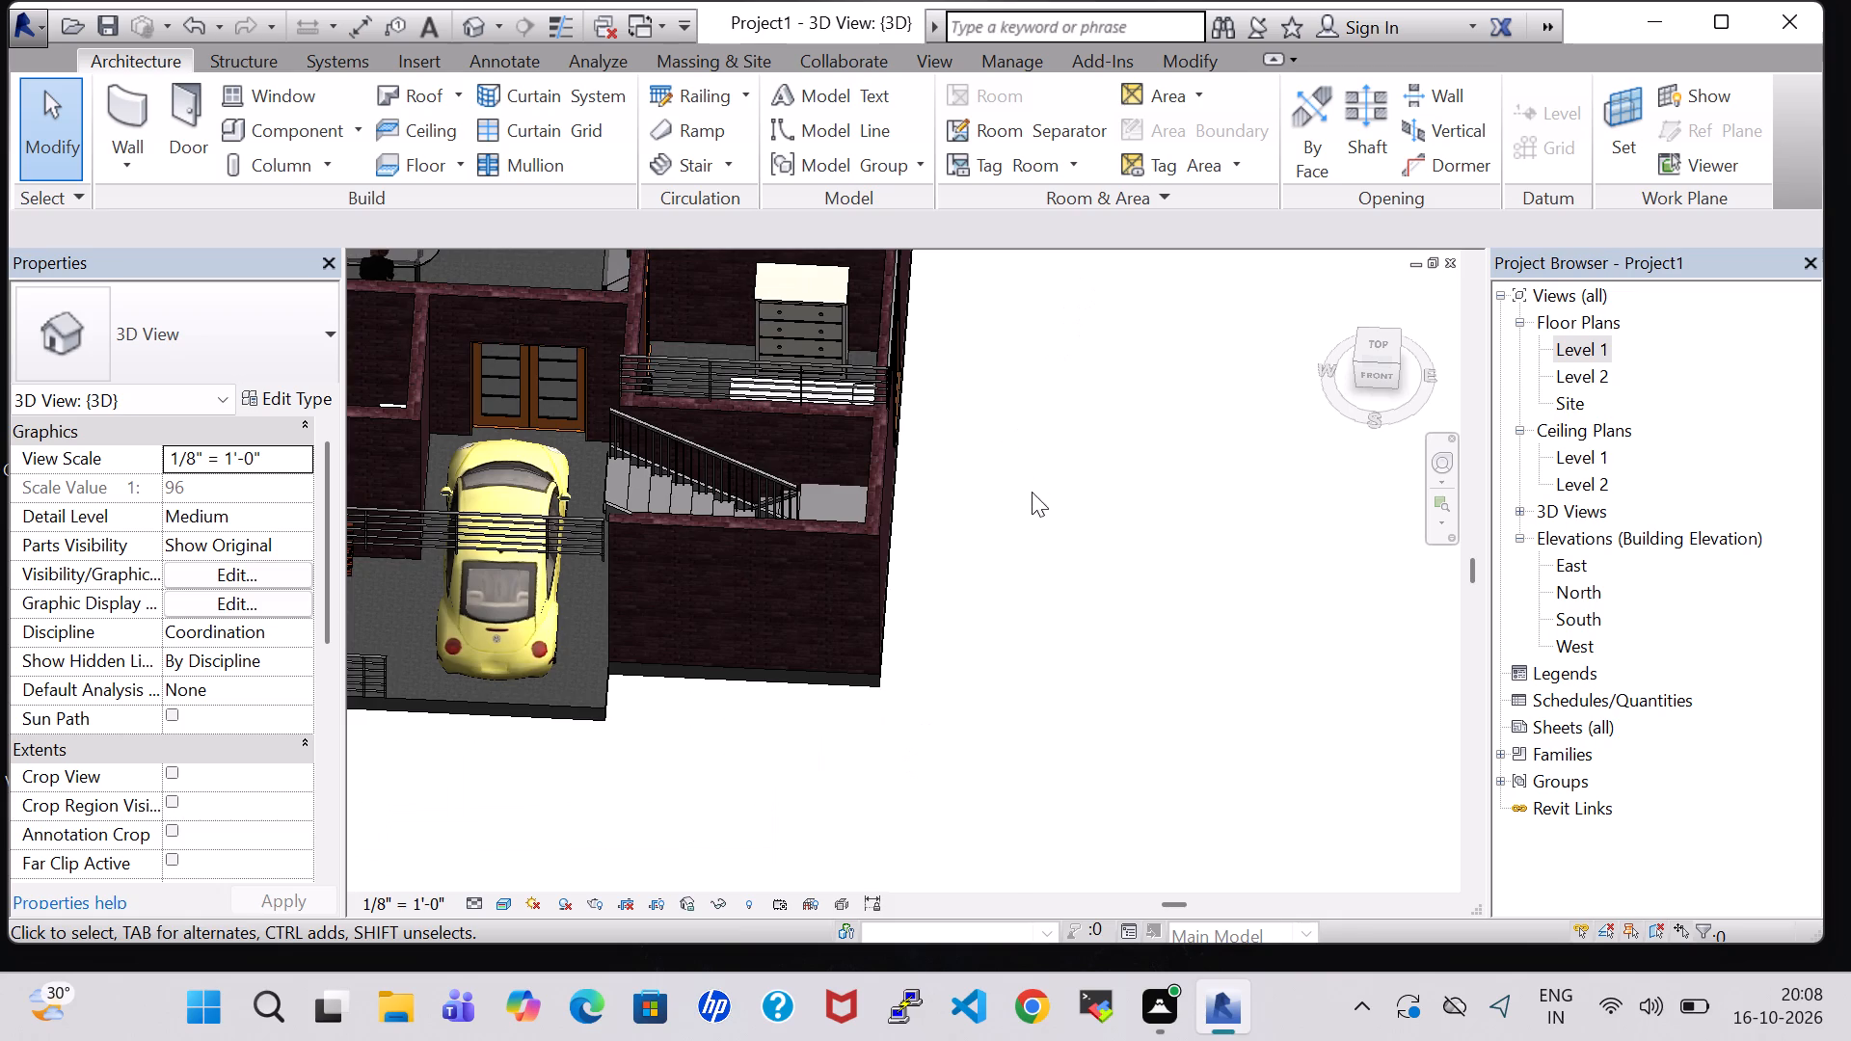
scroll(1032, 492, down, 1)
middle_drag(993, 474, 1038, 396)
middle_drag(1043, 452, 1000, 353)
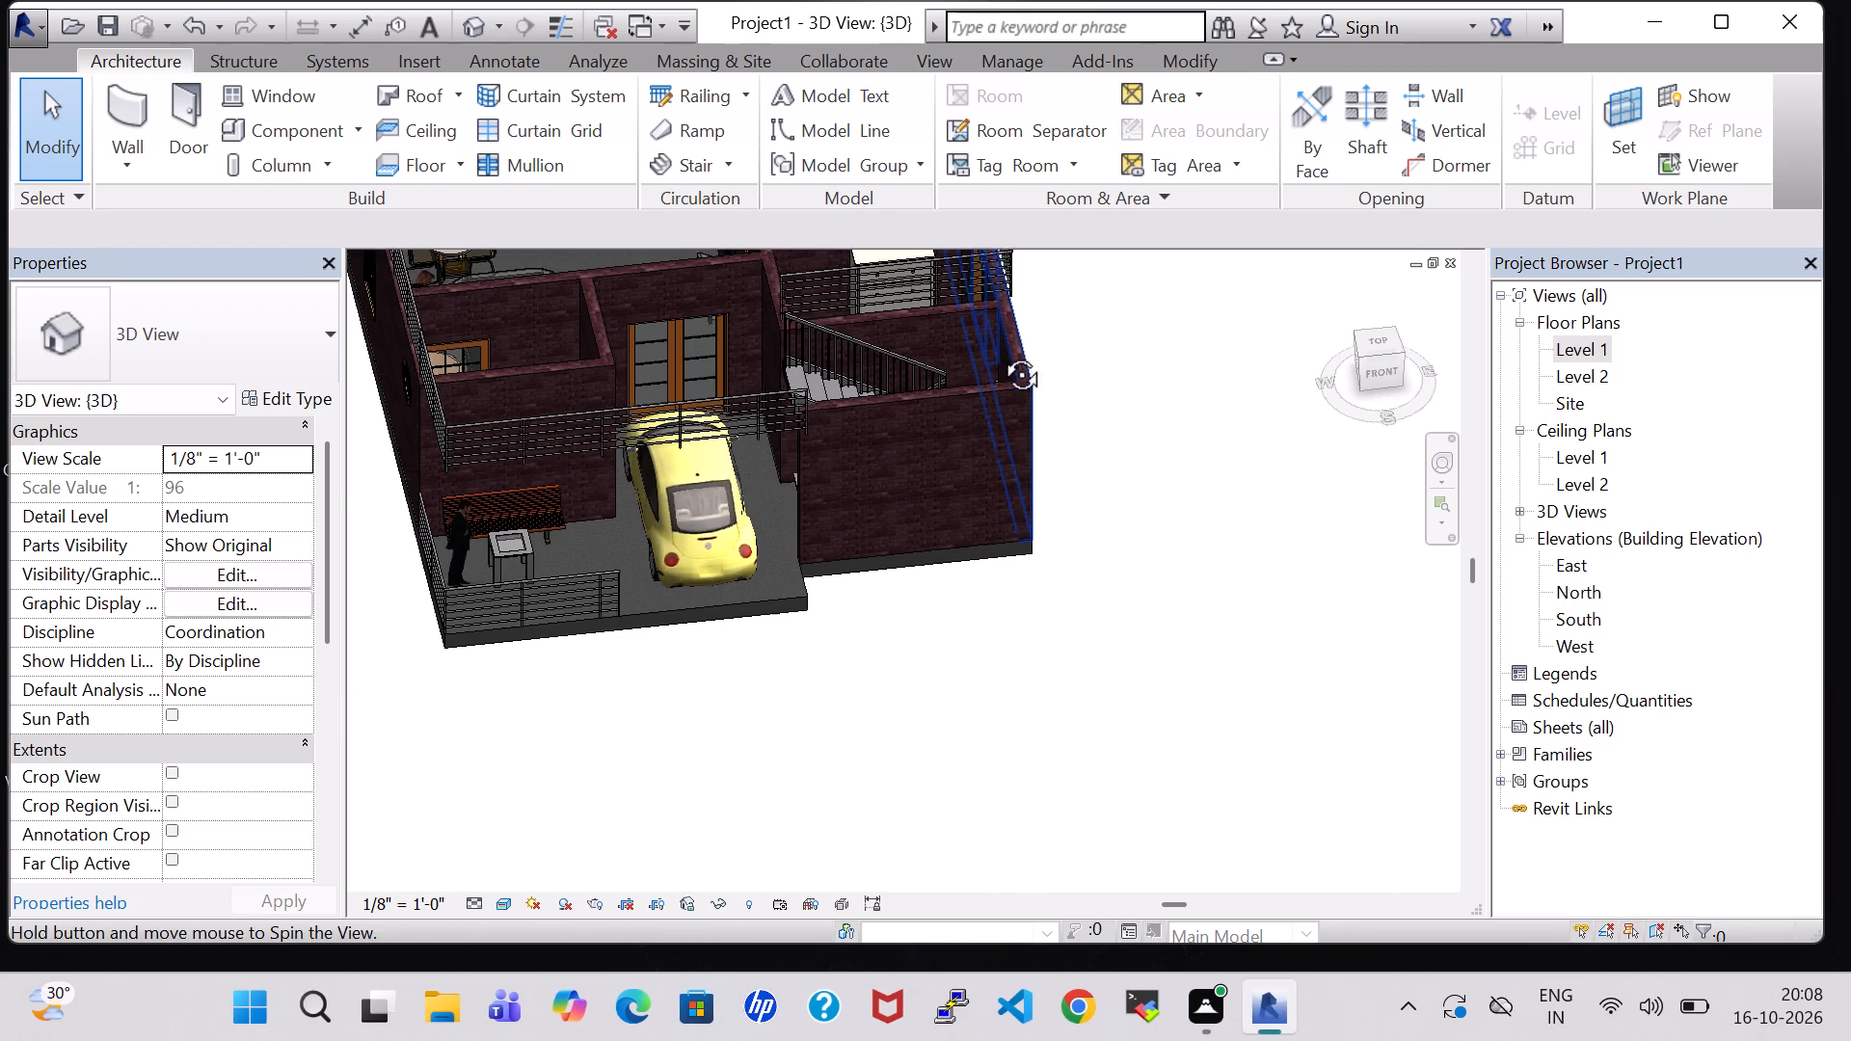
middle_drag(1000, 353, 998, 338)
middle_drag(1019, 336, 1216, 723)
middle_drag(1209, 722, 1209, 621)
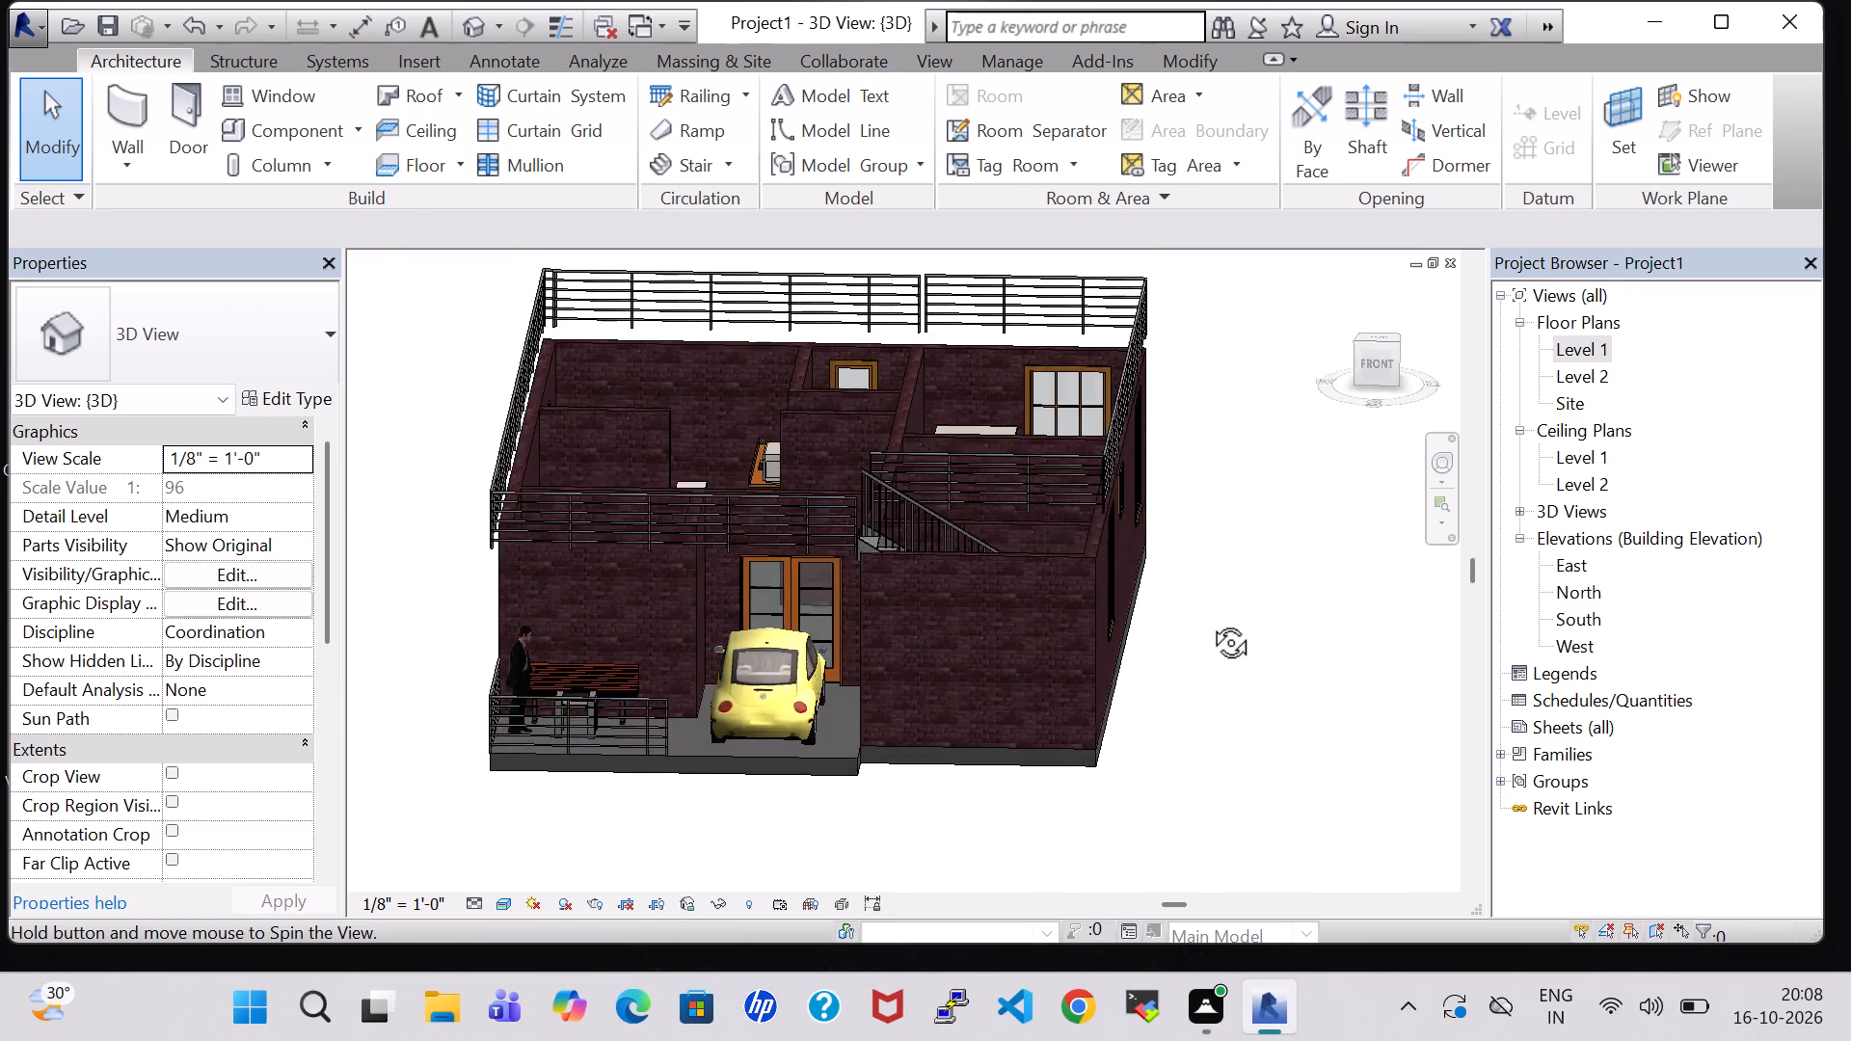
middle_drag(1209, 621, 1244, 612)
shift+middle_drag(1244, 612, 1209, 617)
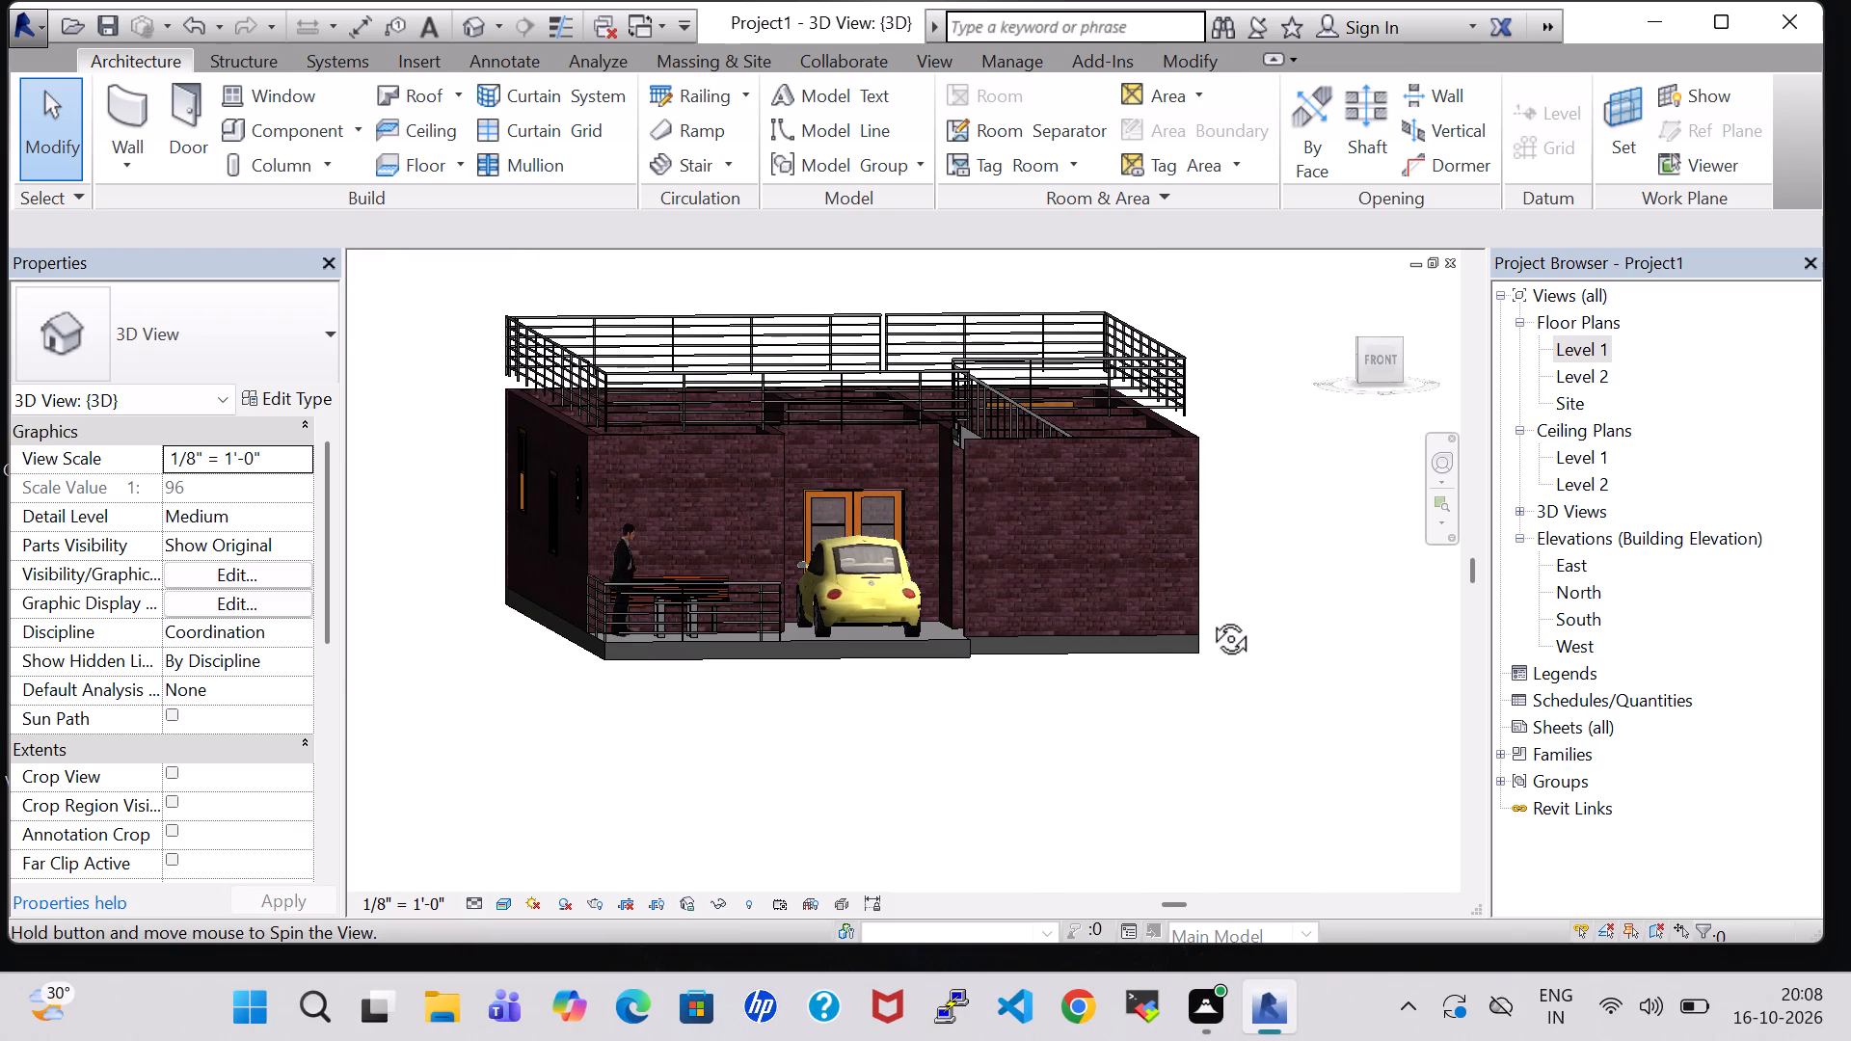
shift+middle_drag(1209, 617, 1194, 621)
middle_drag(1174, 452, 1231, 535)
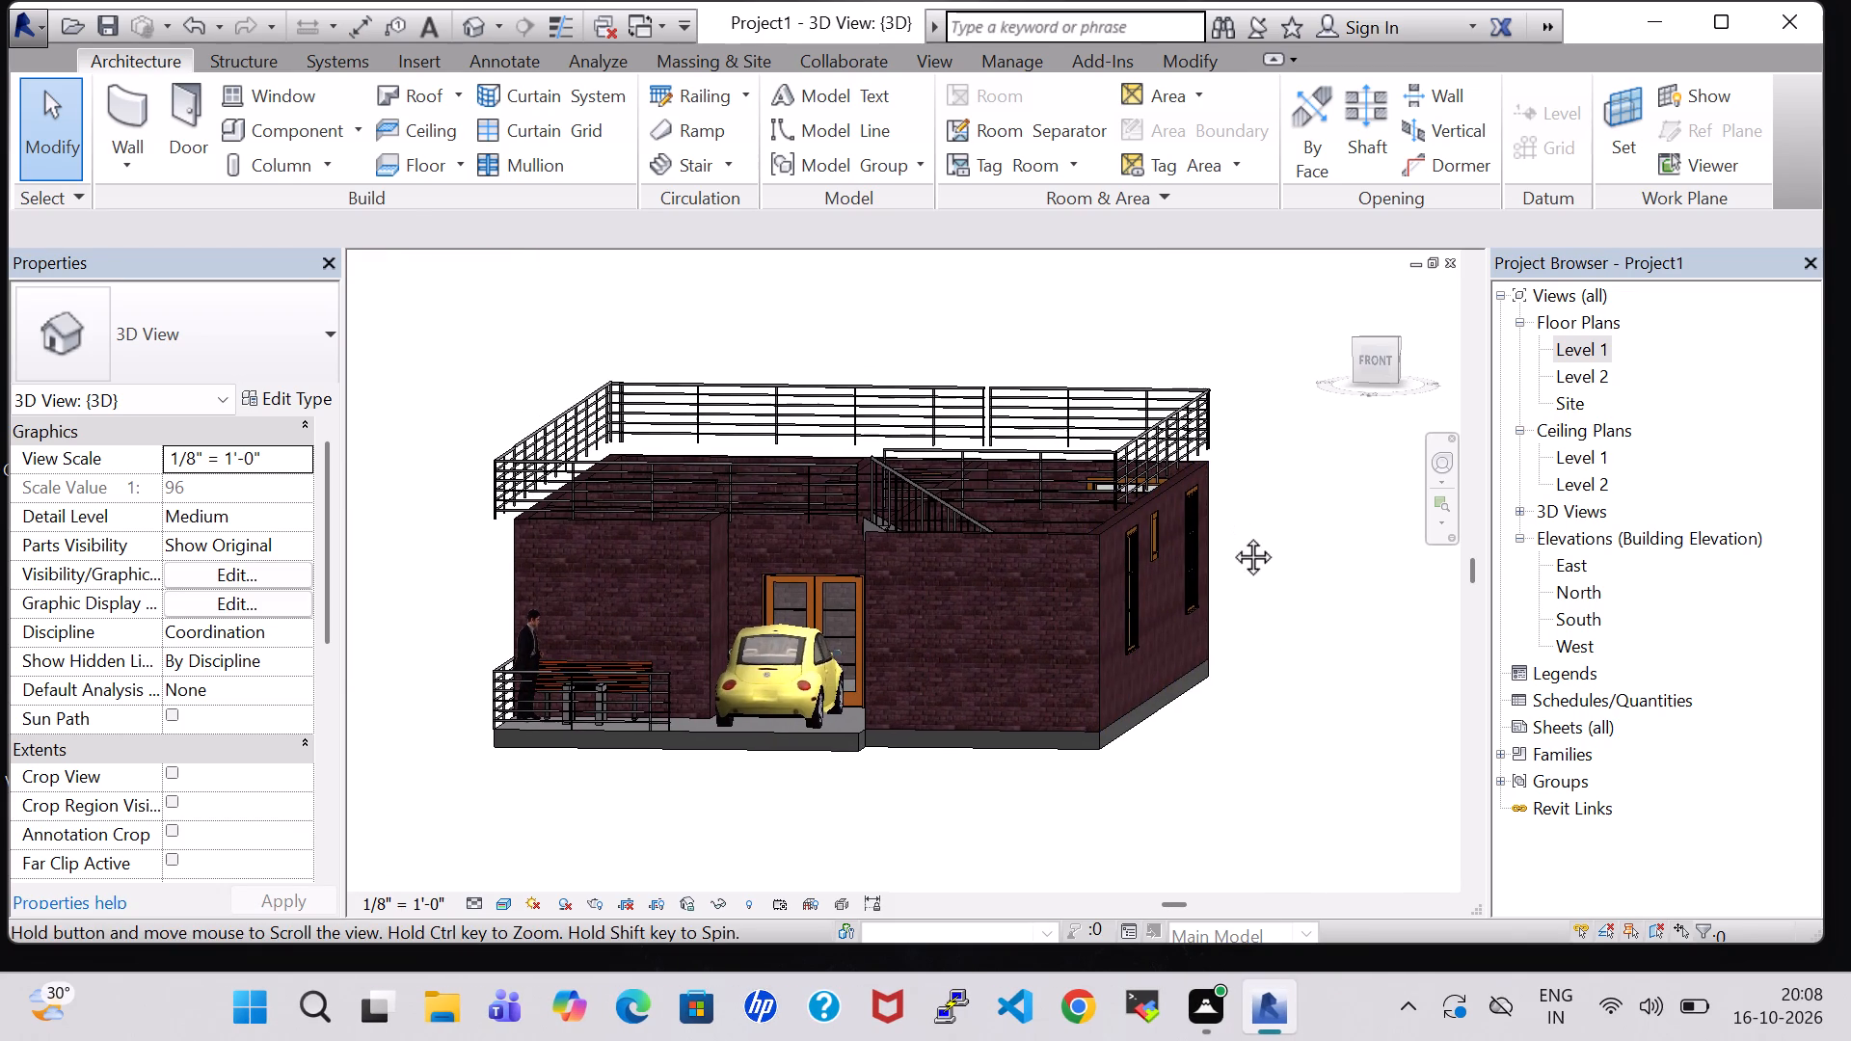
middle_drag(1231, 535, 1234, 537)
shift+middle_drag(1226, 746, 1231, 748)
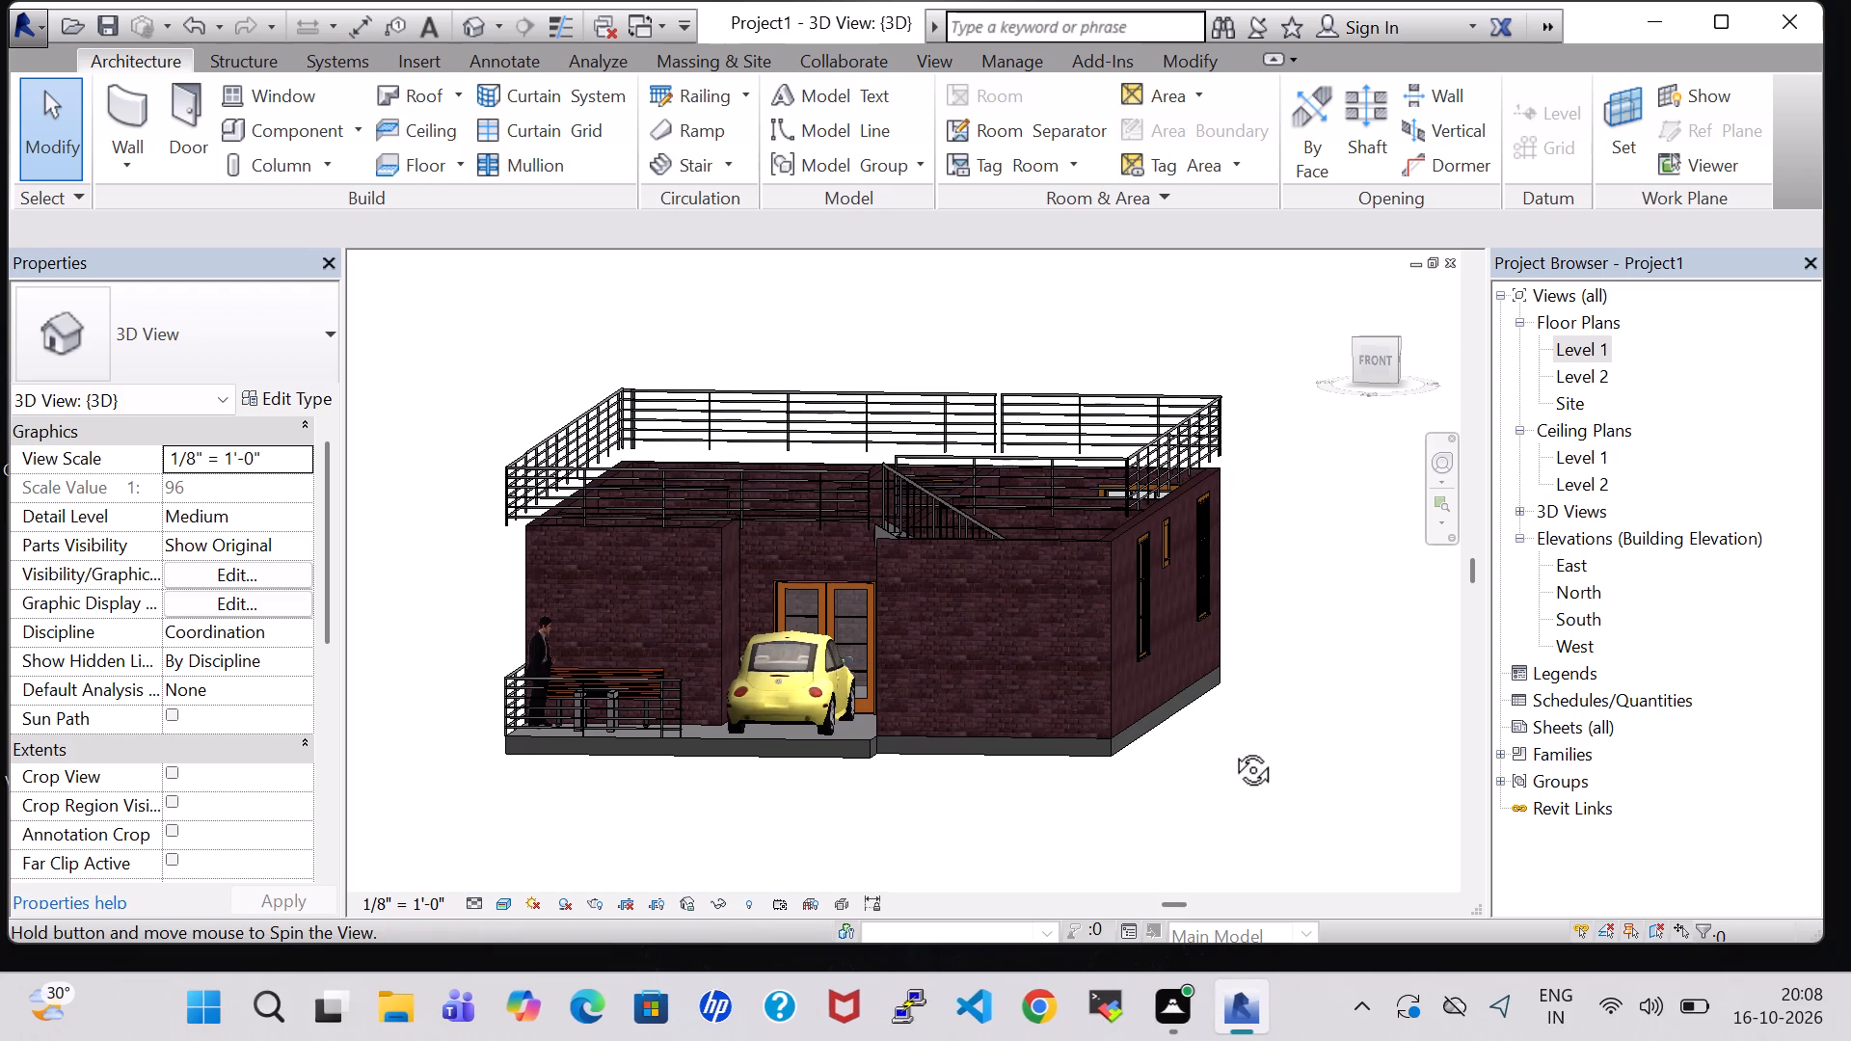
shift+middle_drag(1231, 748, 1267, 765)
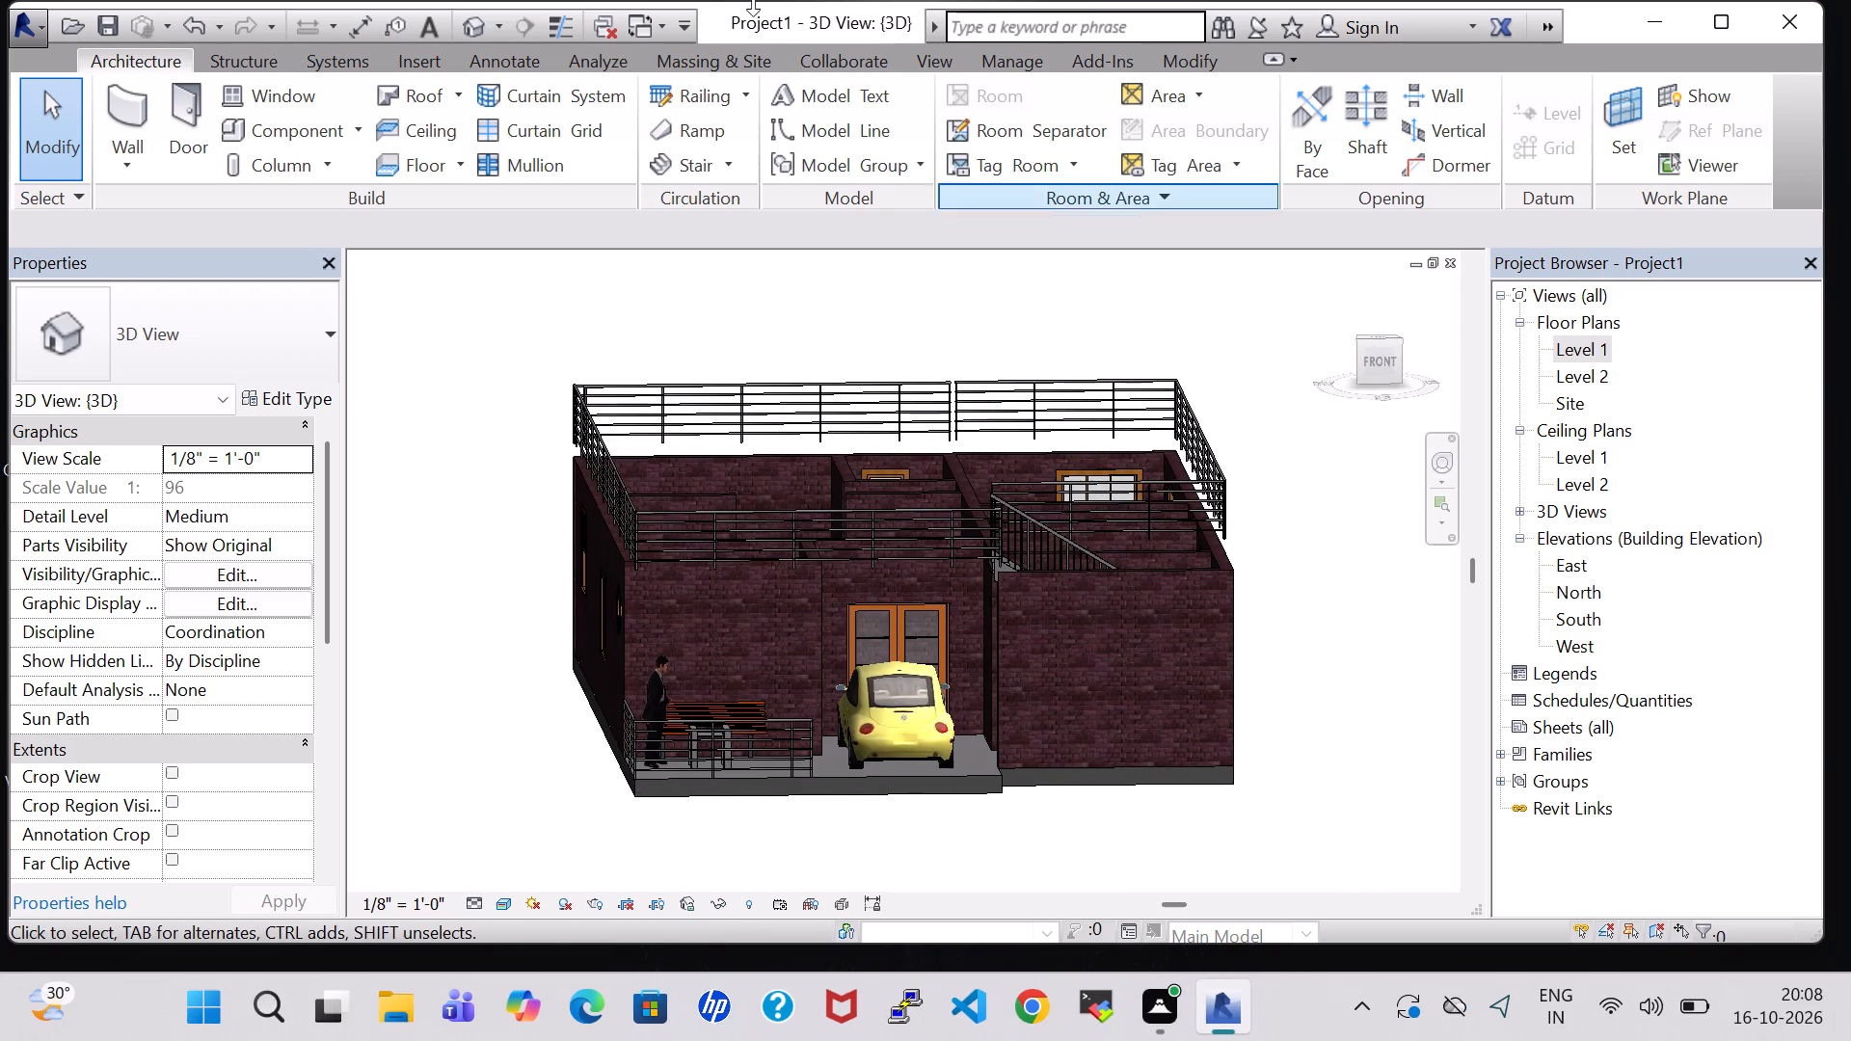
Review the whole Level 1 floor plan with its furnished rooms and portico.
double_click(1572, 349)
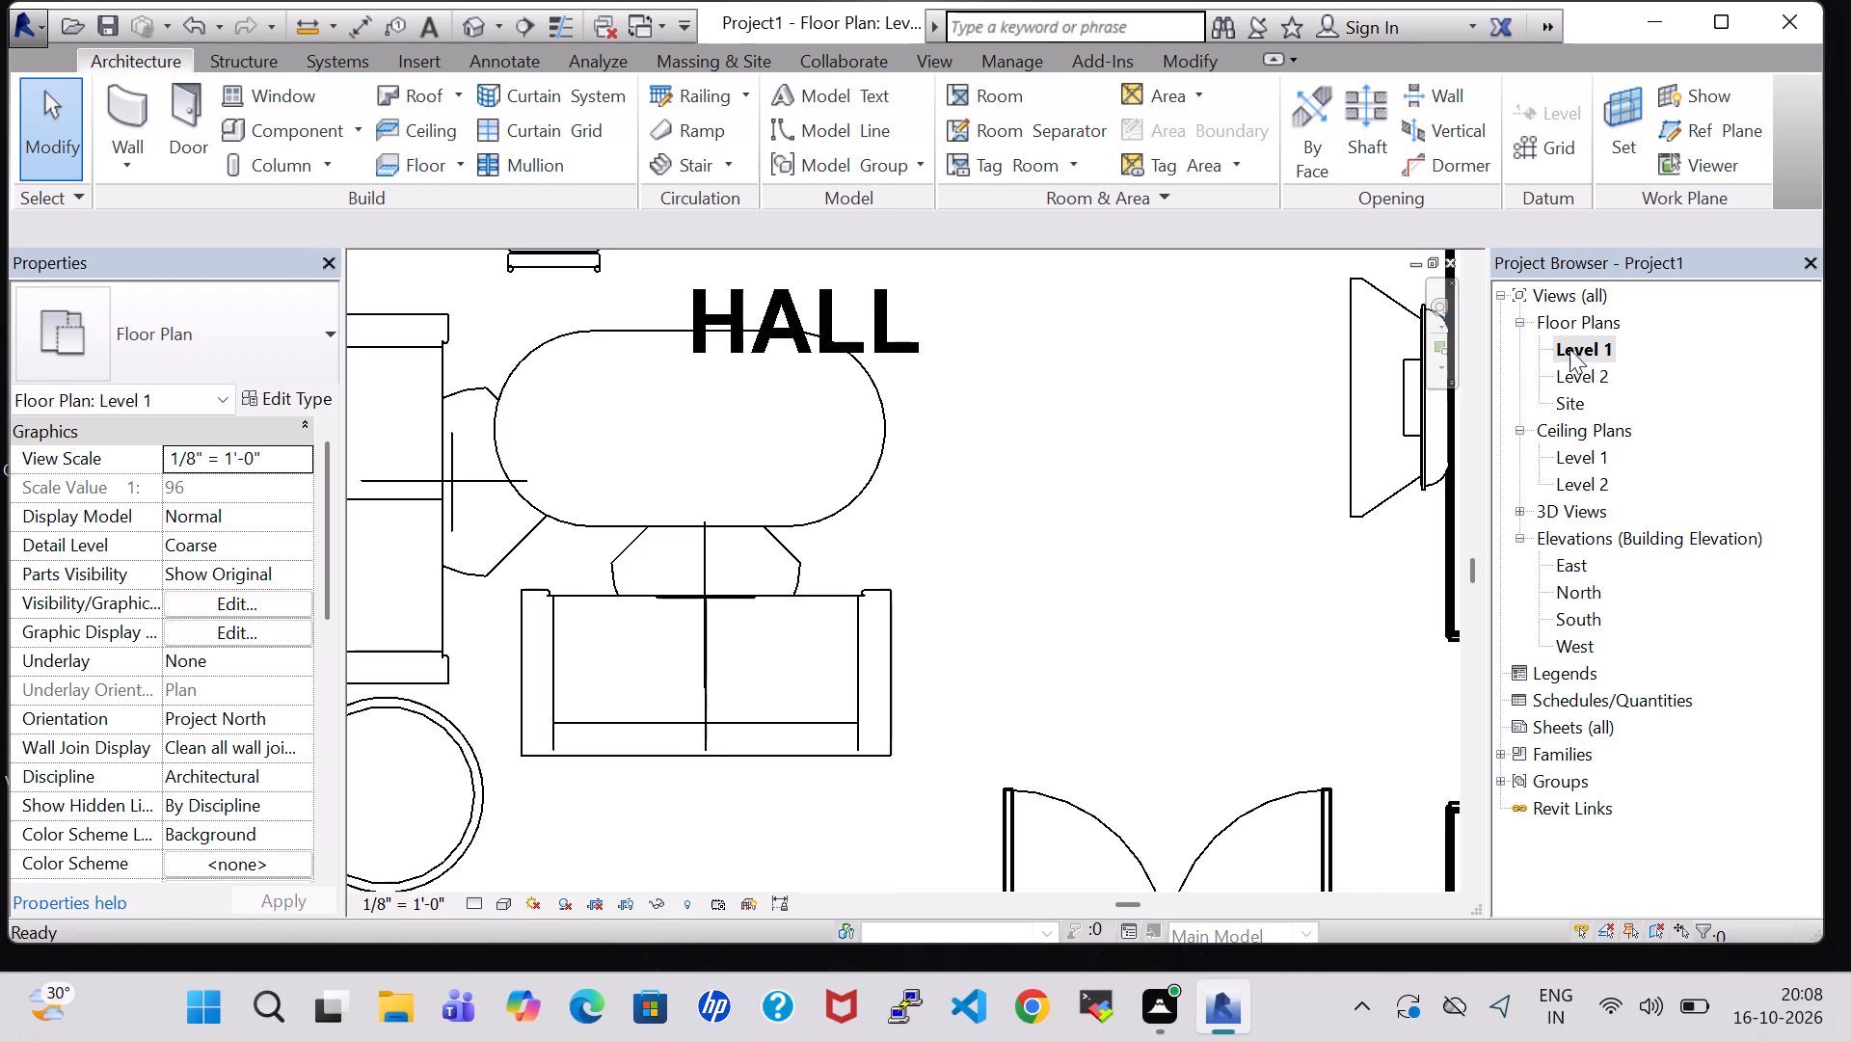
scroll(1226, 490, down, 11)
middle_drag(1243, 473, 912, 583)
scroll(912, 583, down, 1)
middle_drag(1140, 560, 1121, 542)
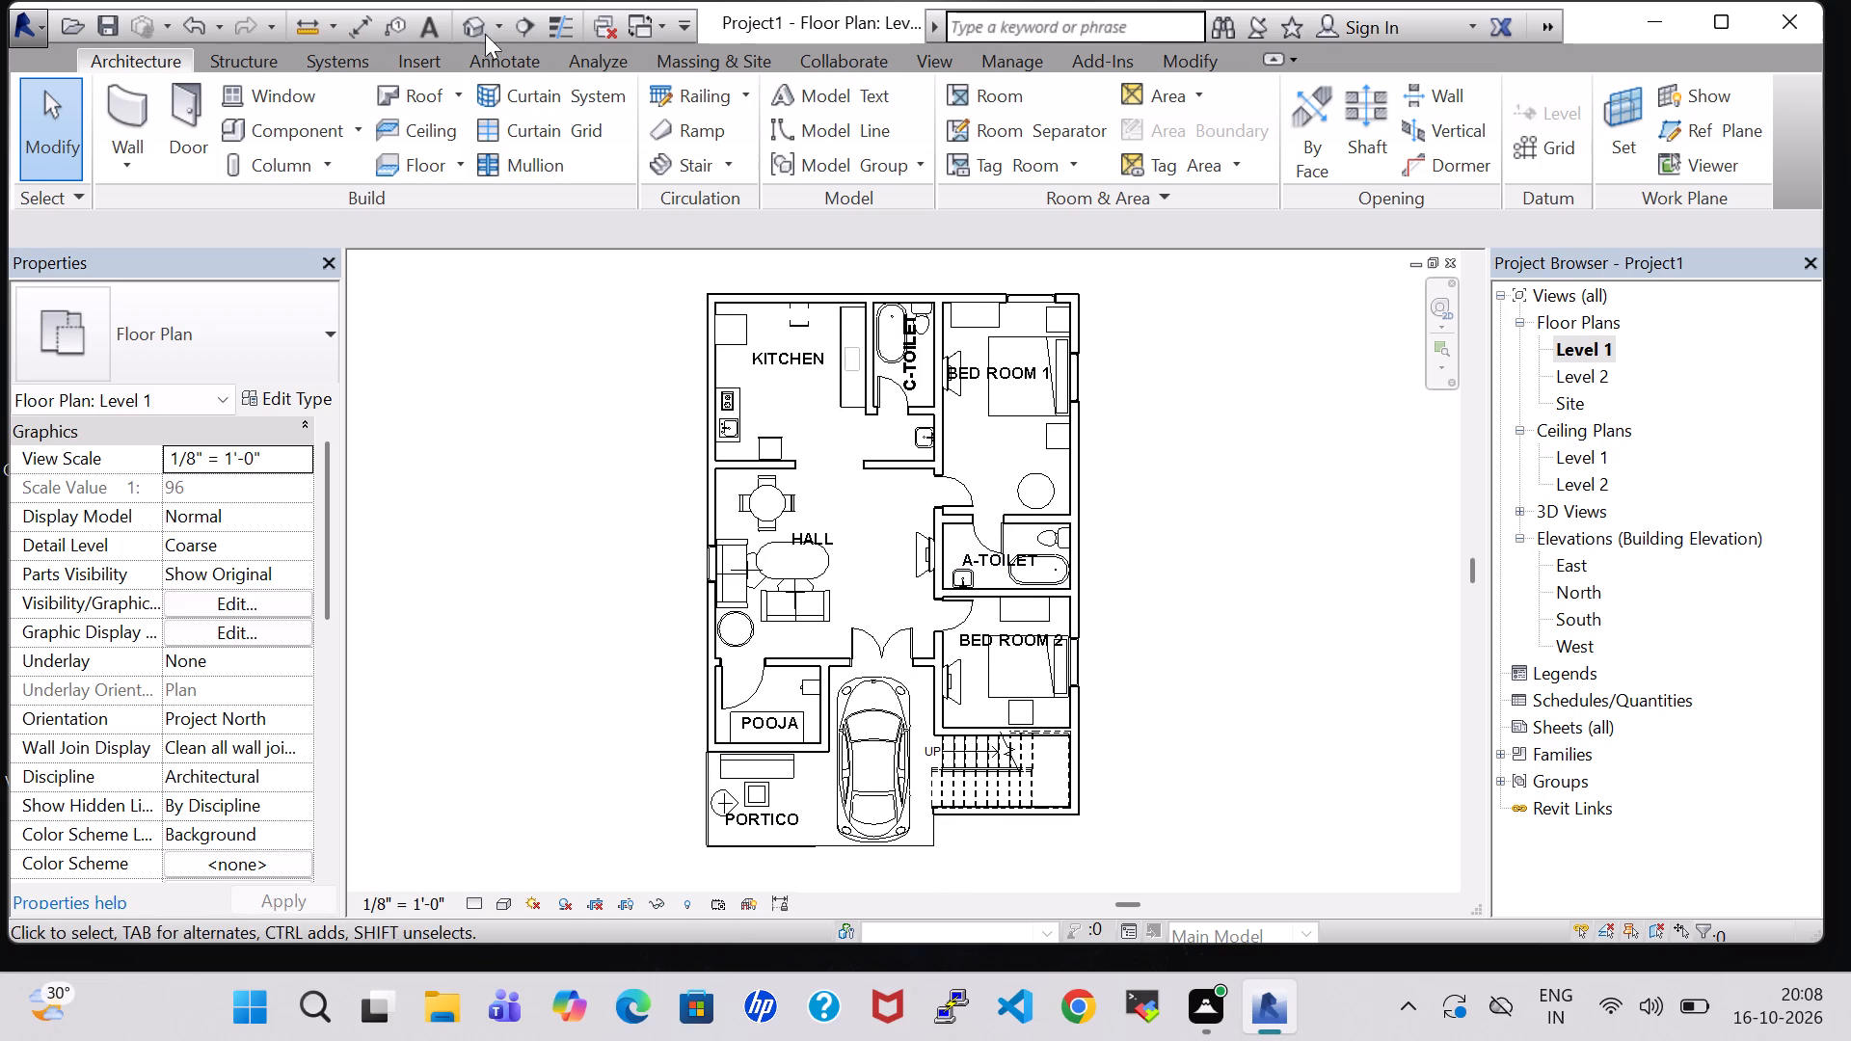
Turn on the Roofs category in the 3D view's visibility and graphics overrides.
click(467, 28)
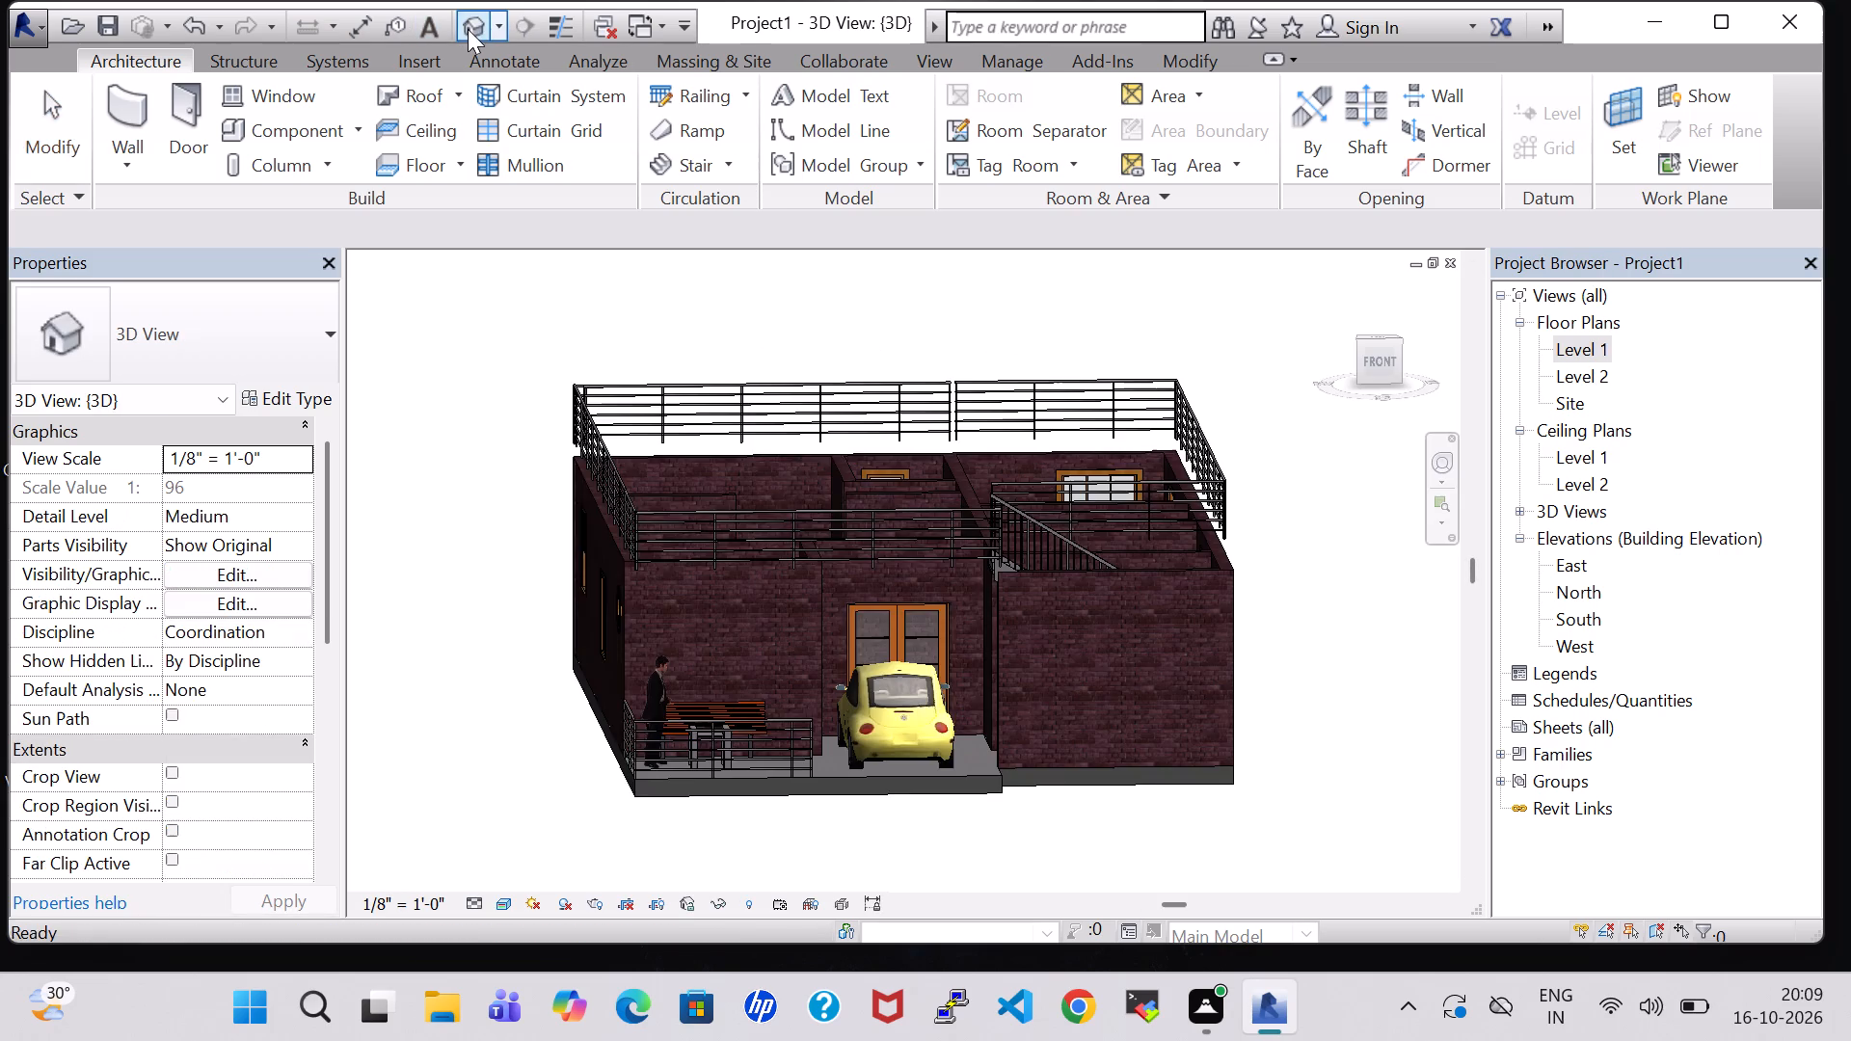
scroll(970, 574, down, 1)
text(VV)
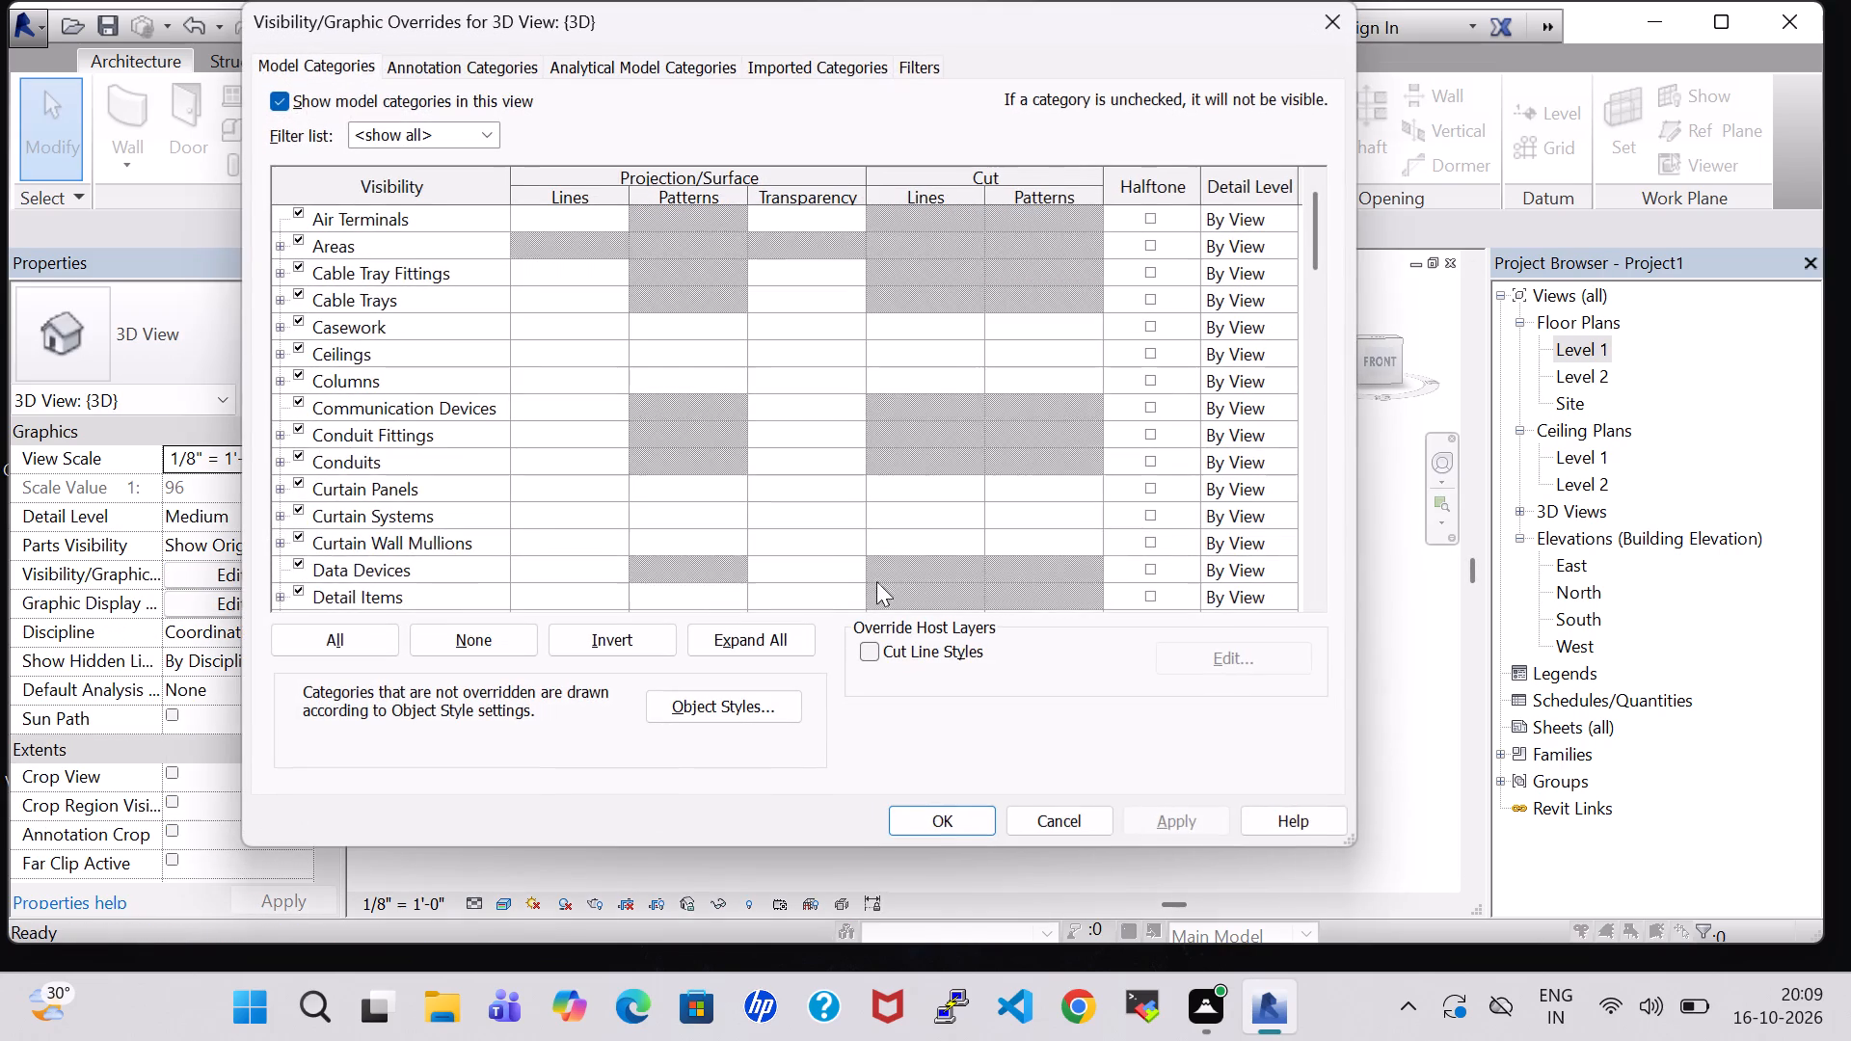
scroll(494, 538, down, 3)
click(374, 495)
key(r)
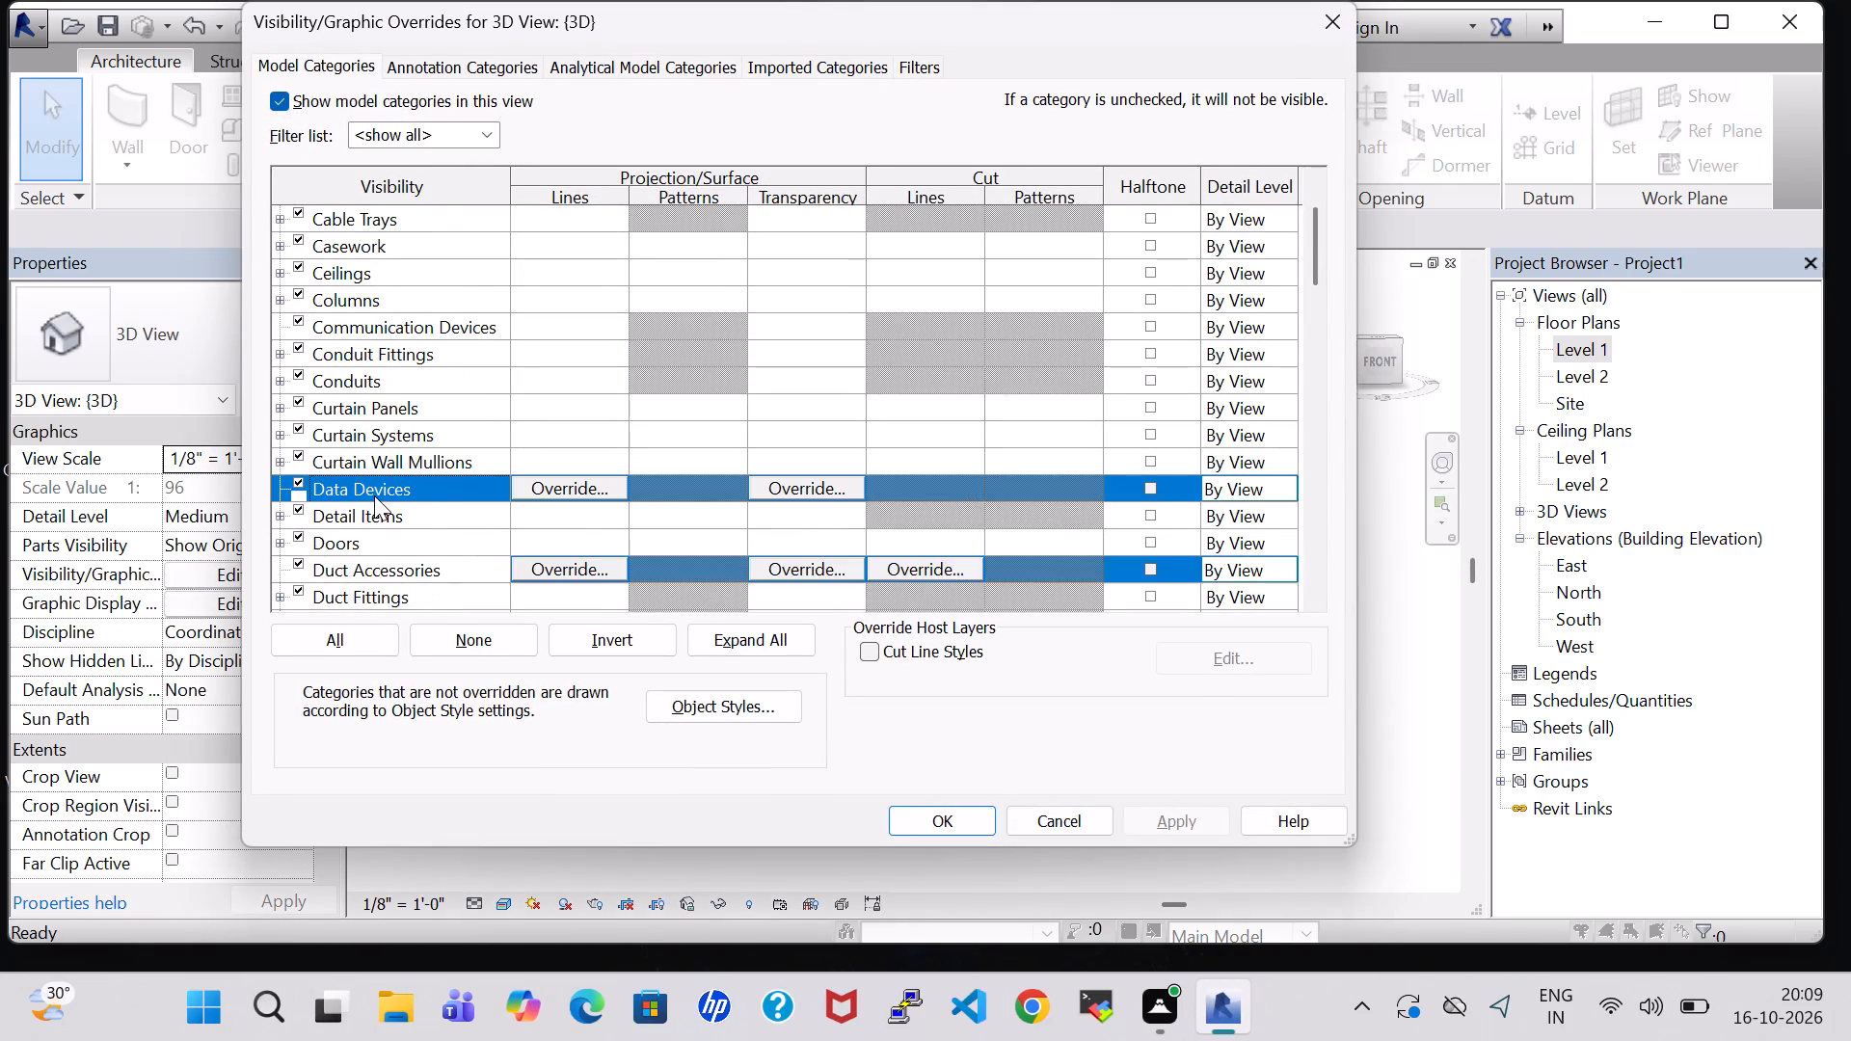
scroll(374, 495, down, 8)
click(297, 458)
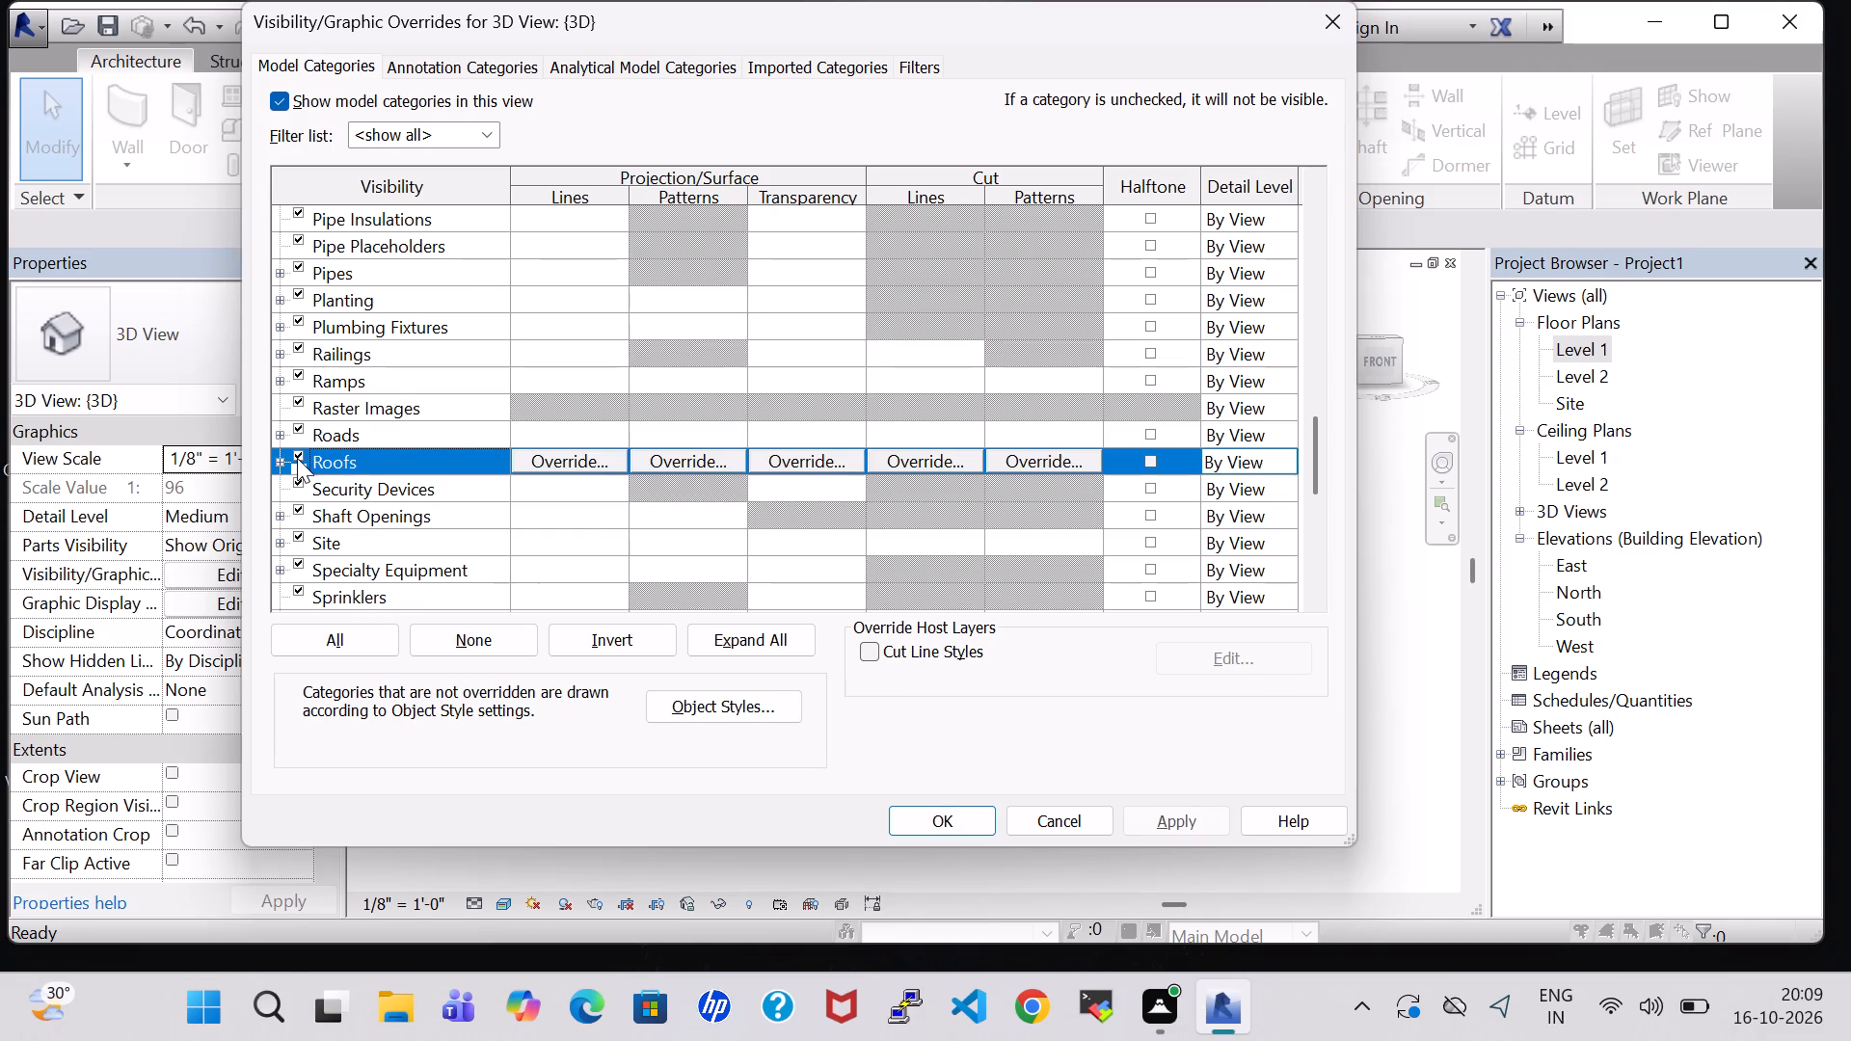
click(1189, 813)
click(943, 817)
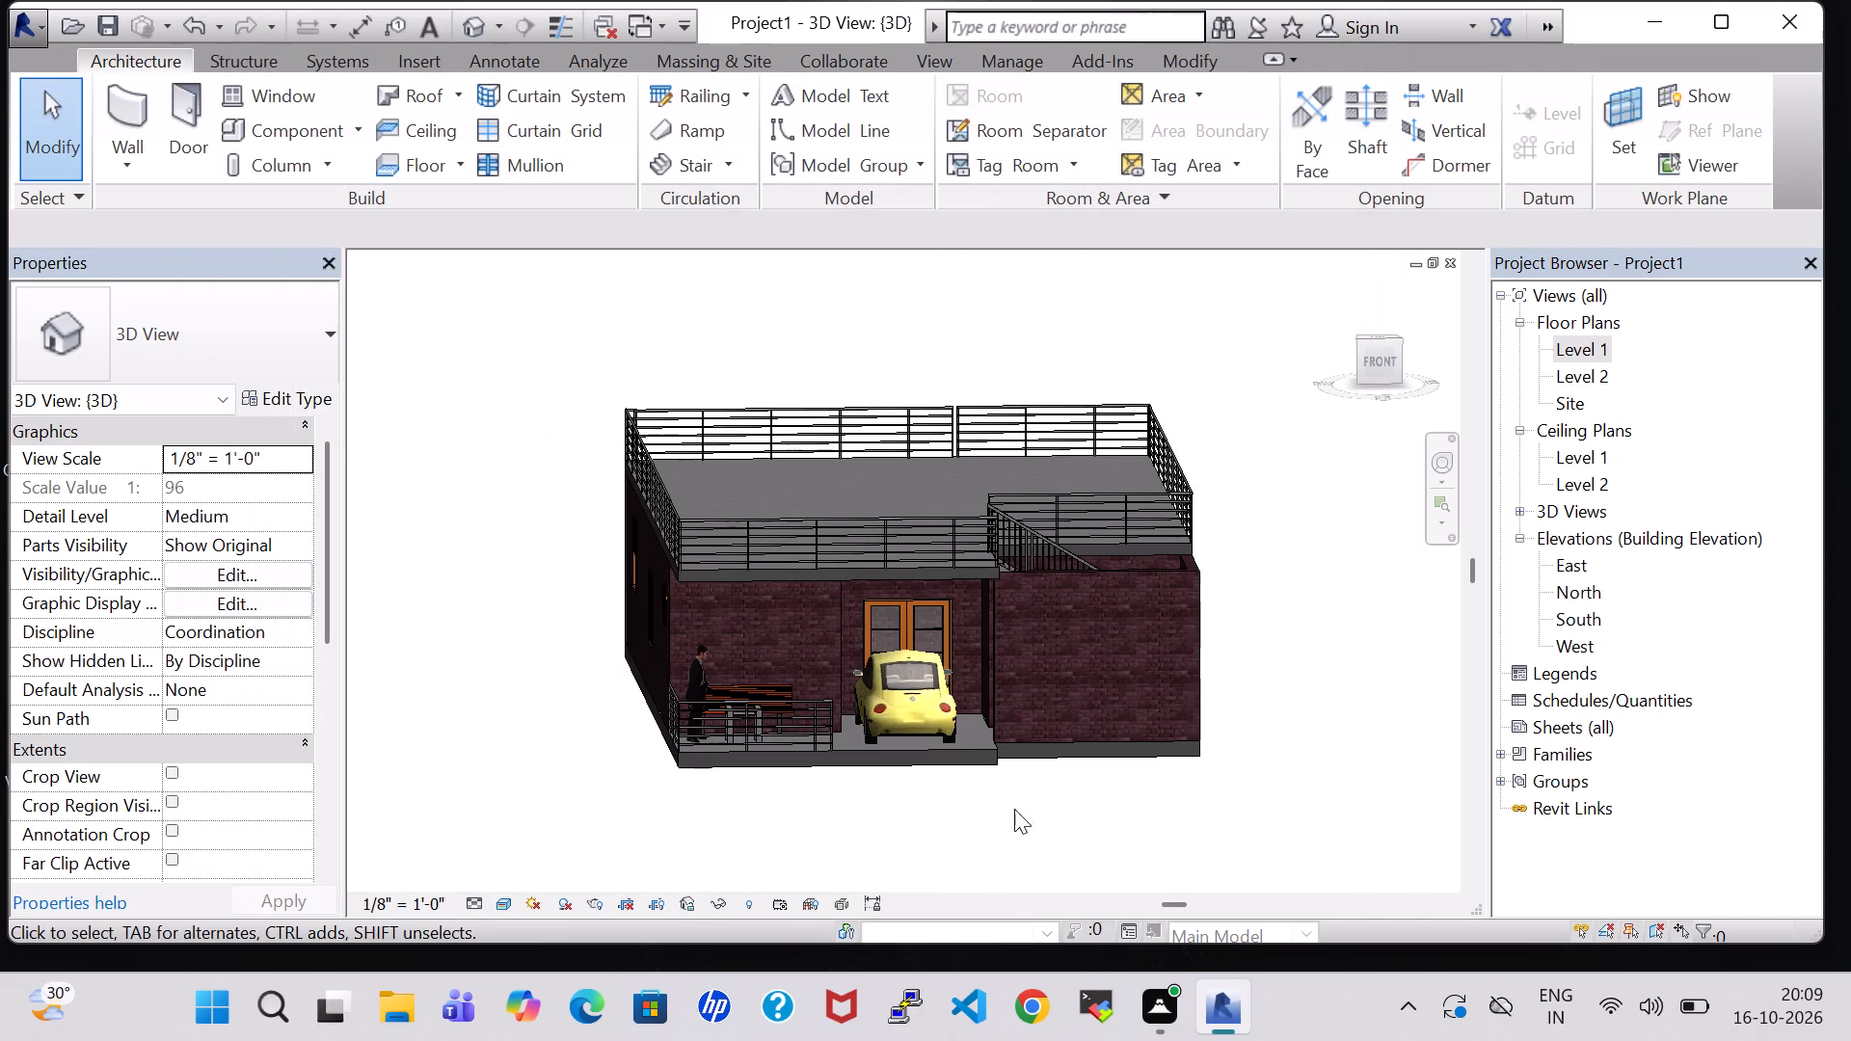
click(1337, 706)
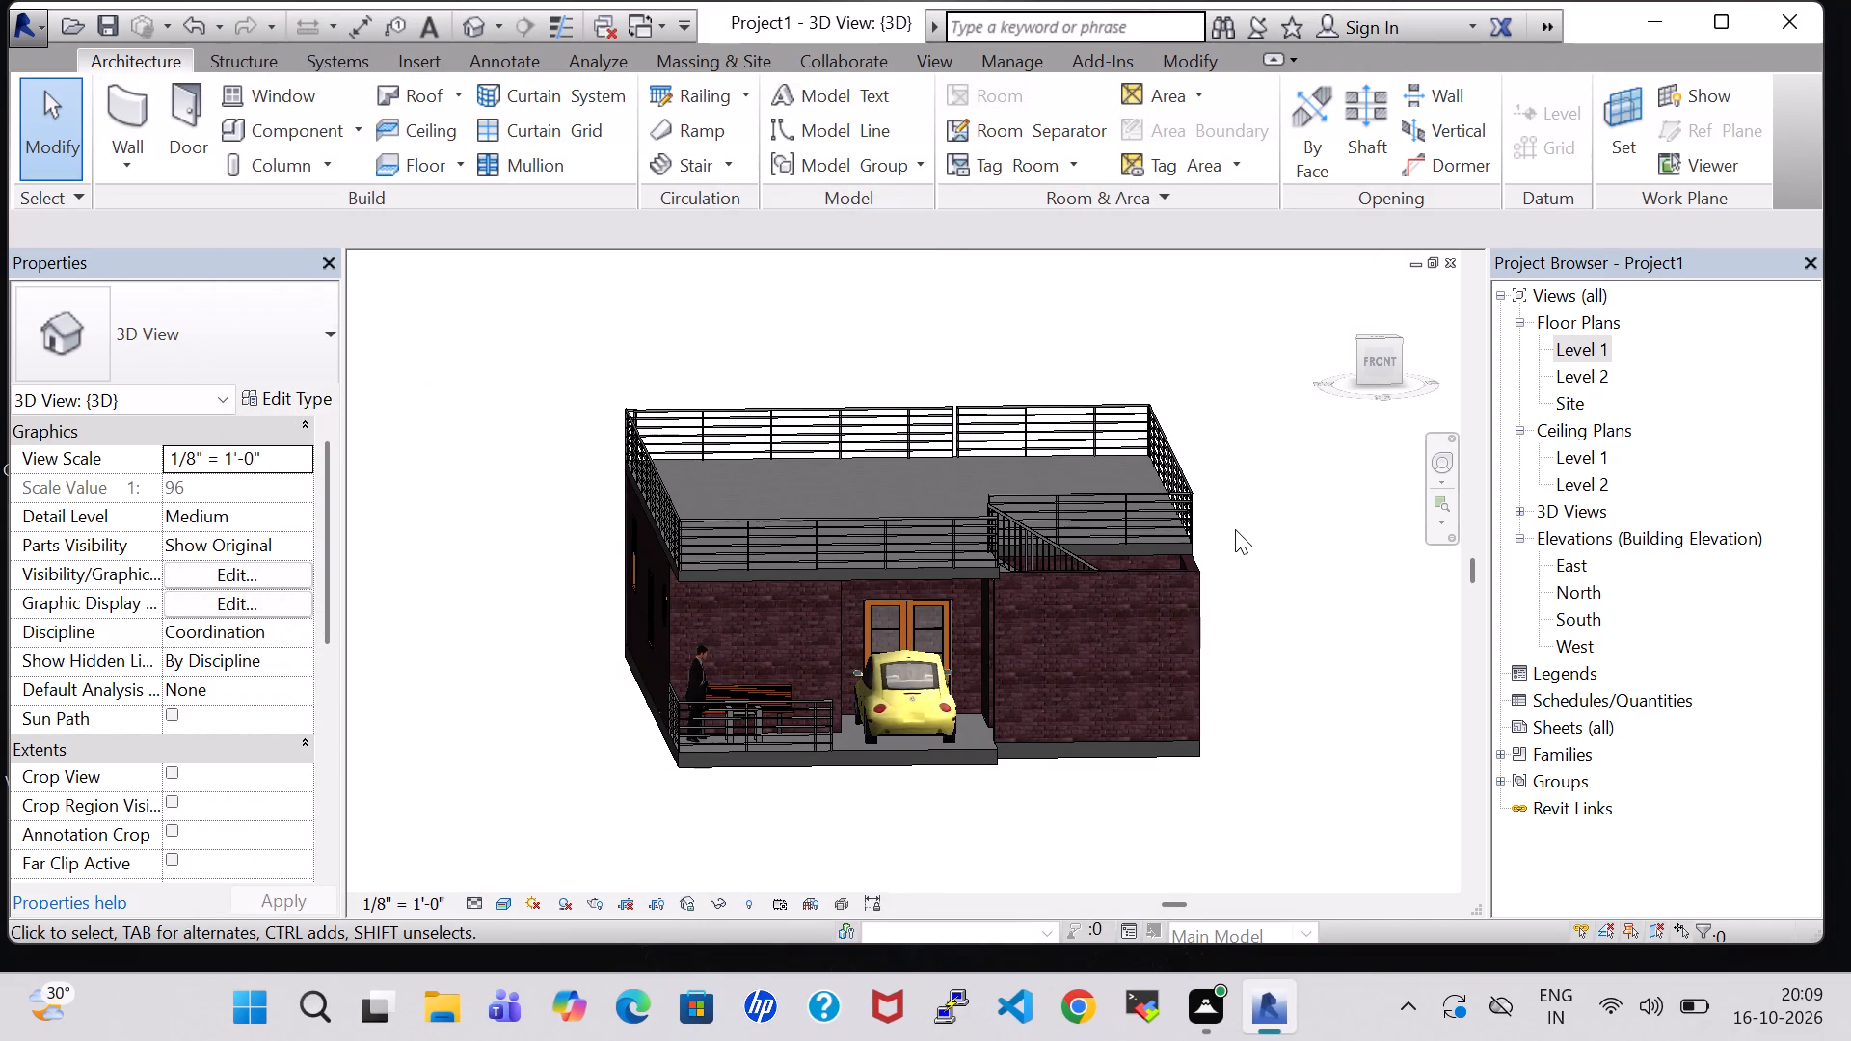
Examine the roofed house exterior, the portico figure, the car and the staircase from several sides in 3D.
shift+middle_drag(1273, 559, 1244, 544)
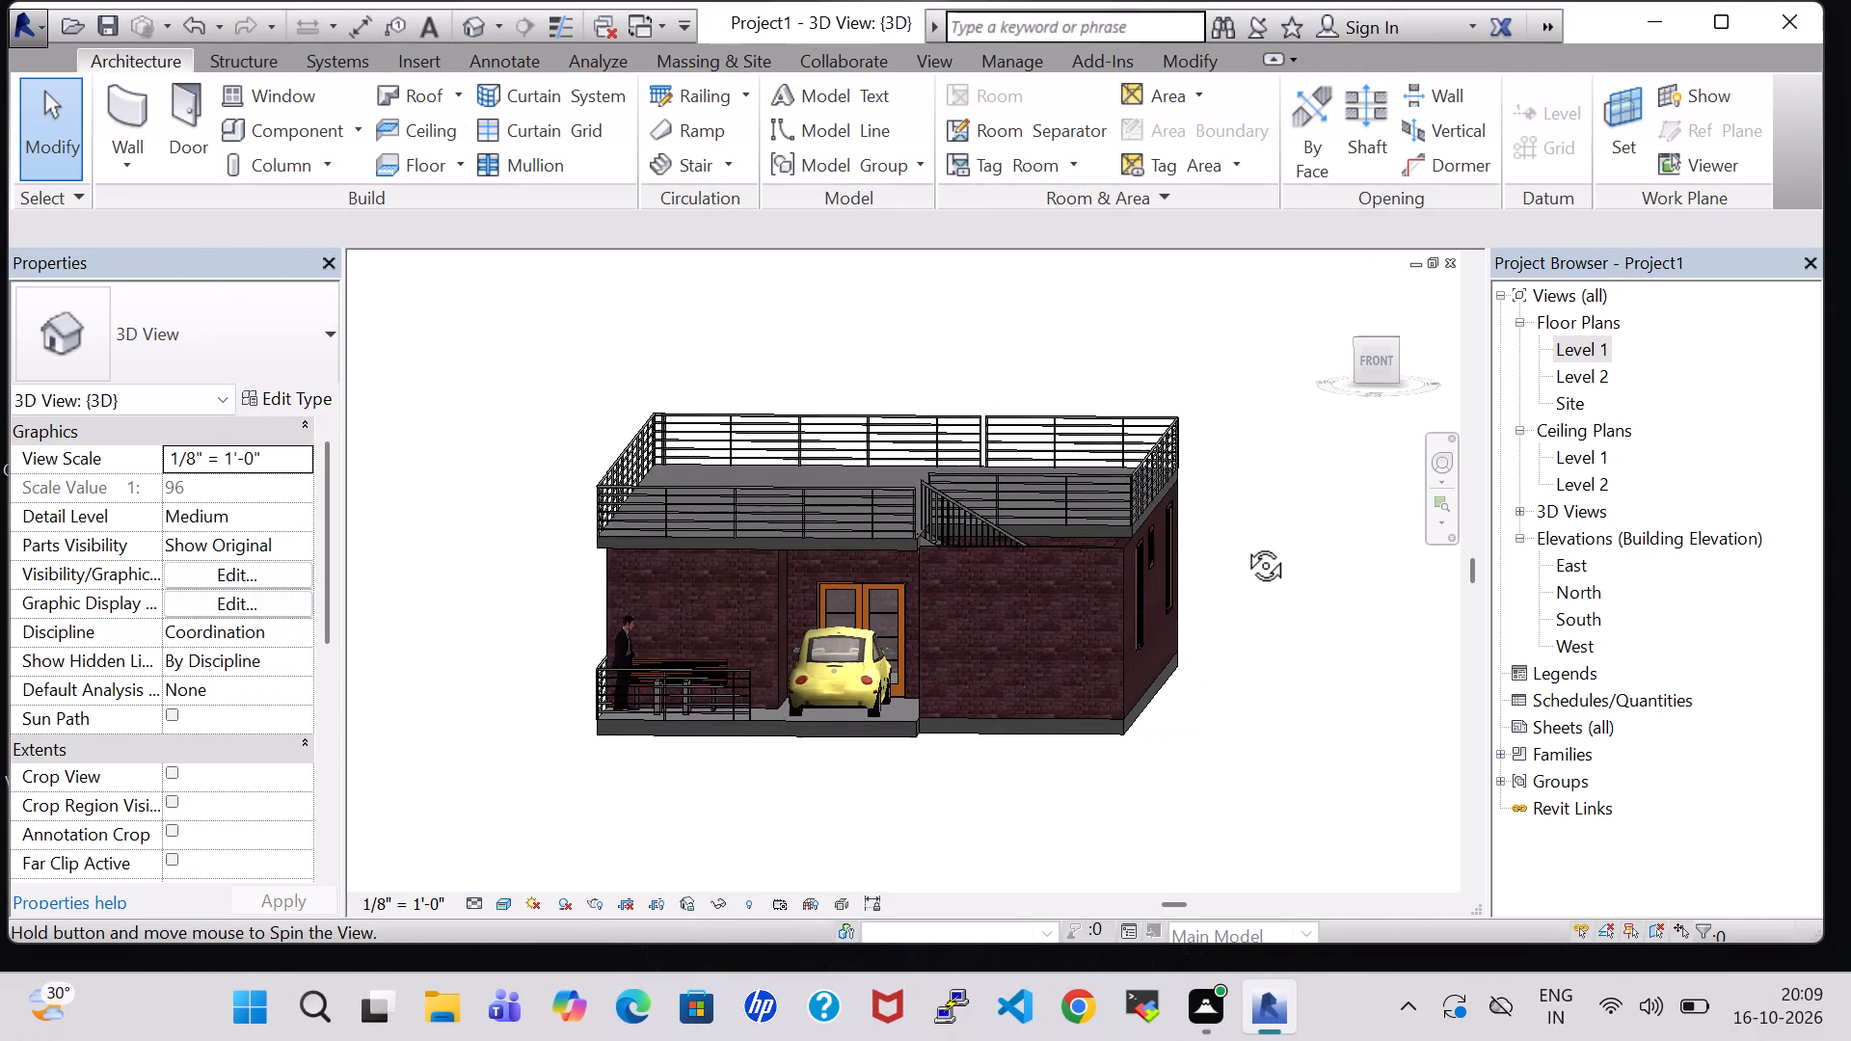
shift+middle_drag(1244, 544, 1257, 552)
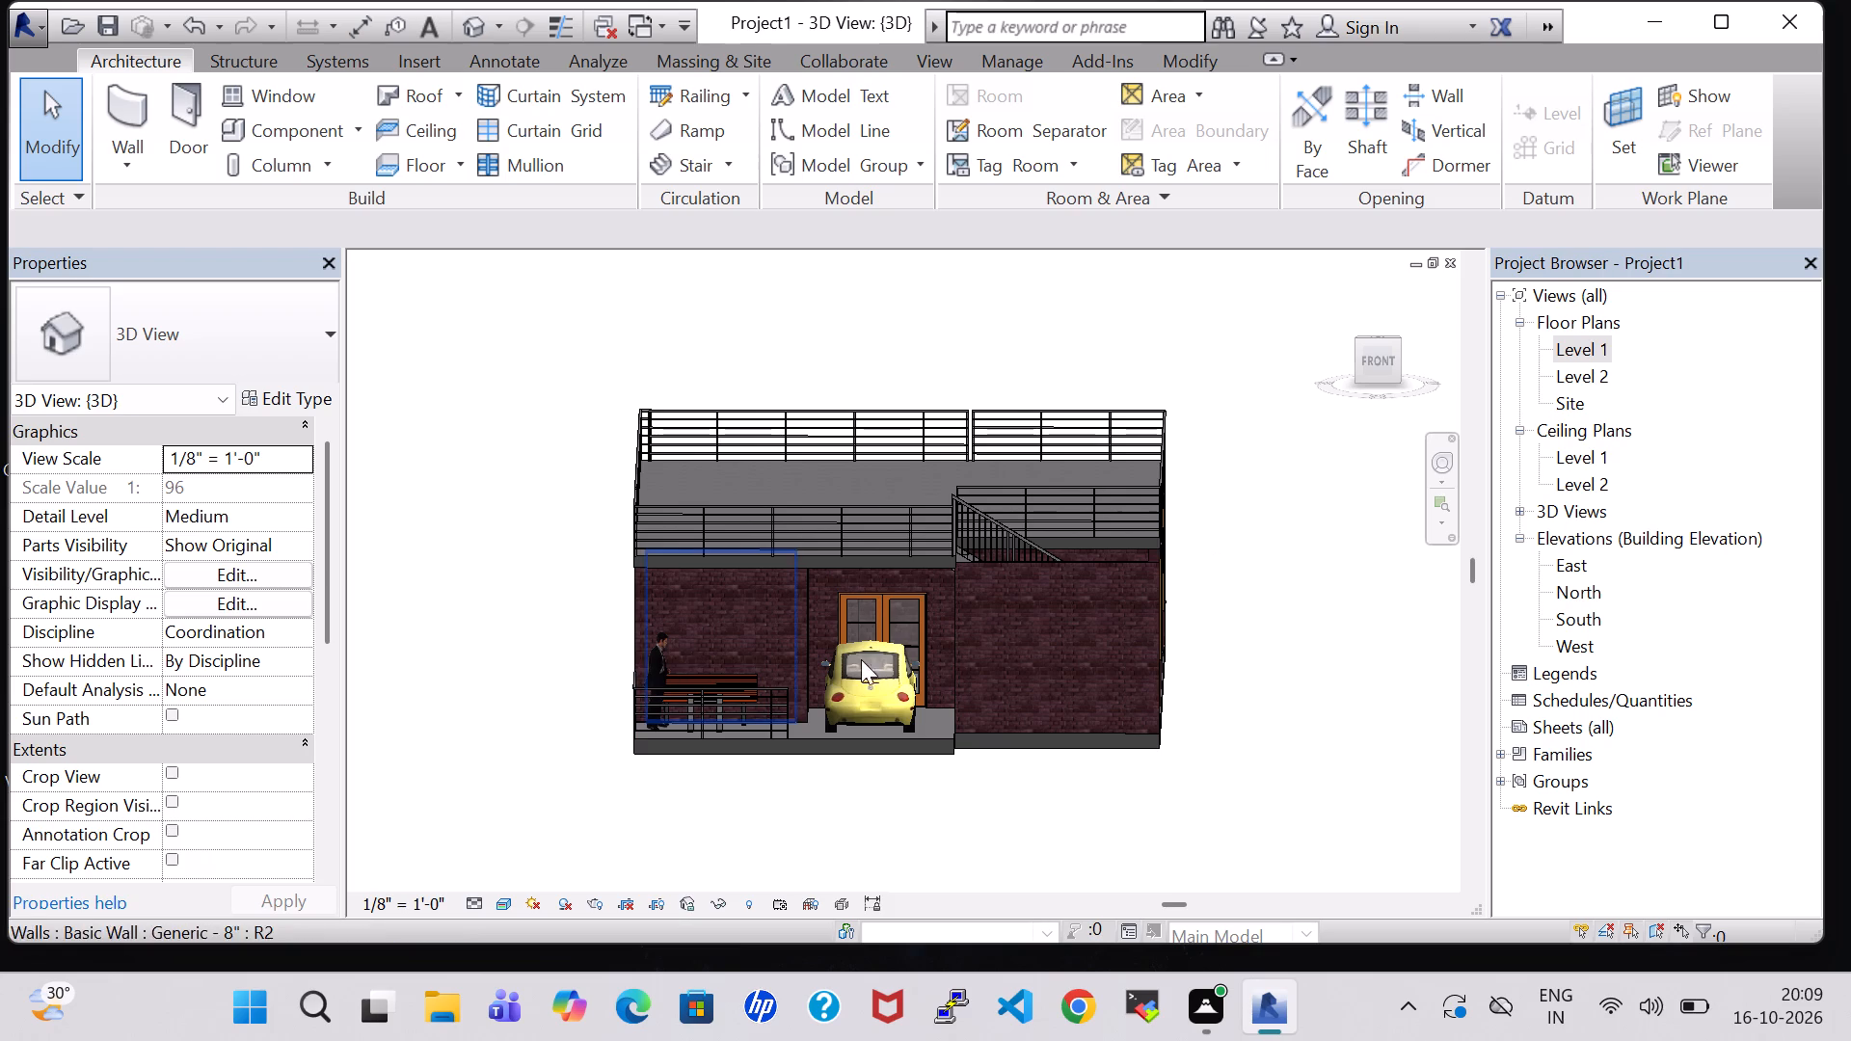
click(1246, 681)
scroll(1154, 596, up, 1)
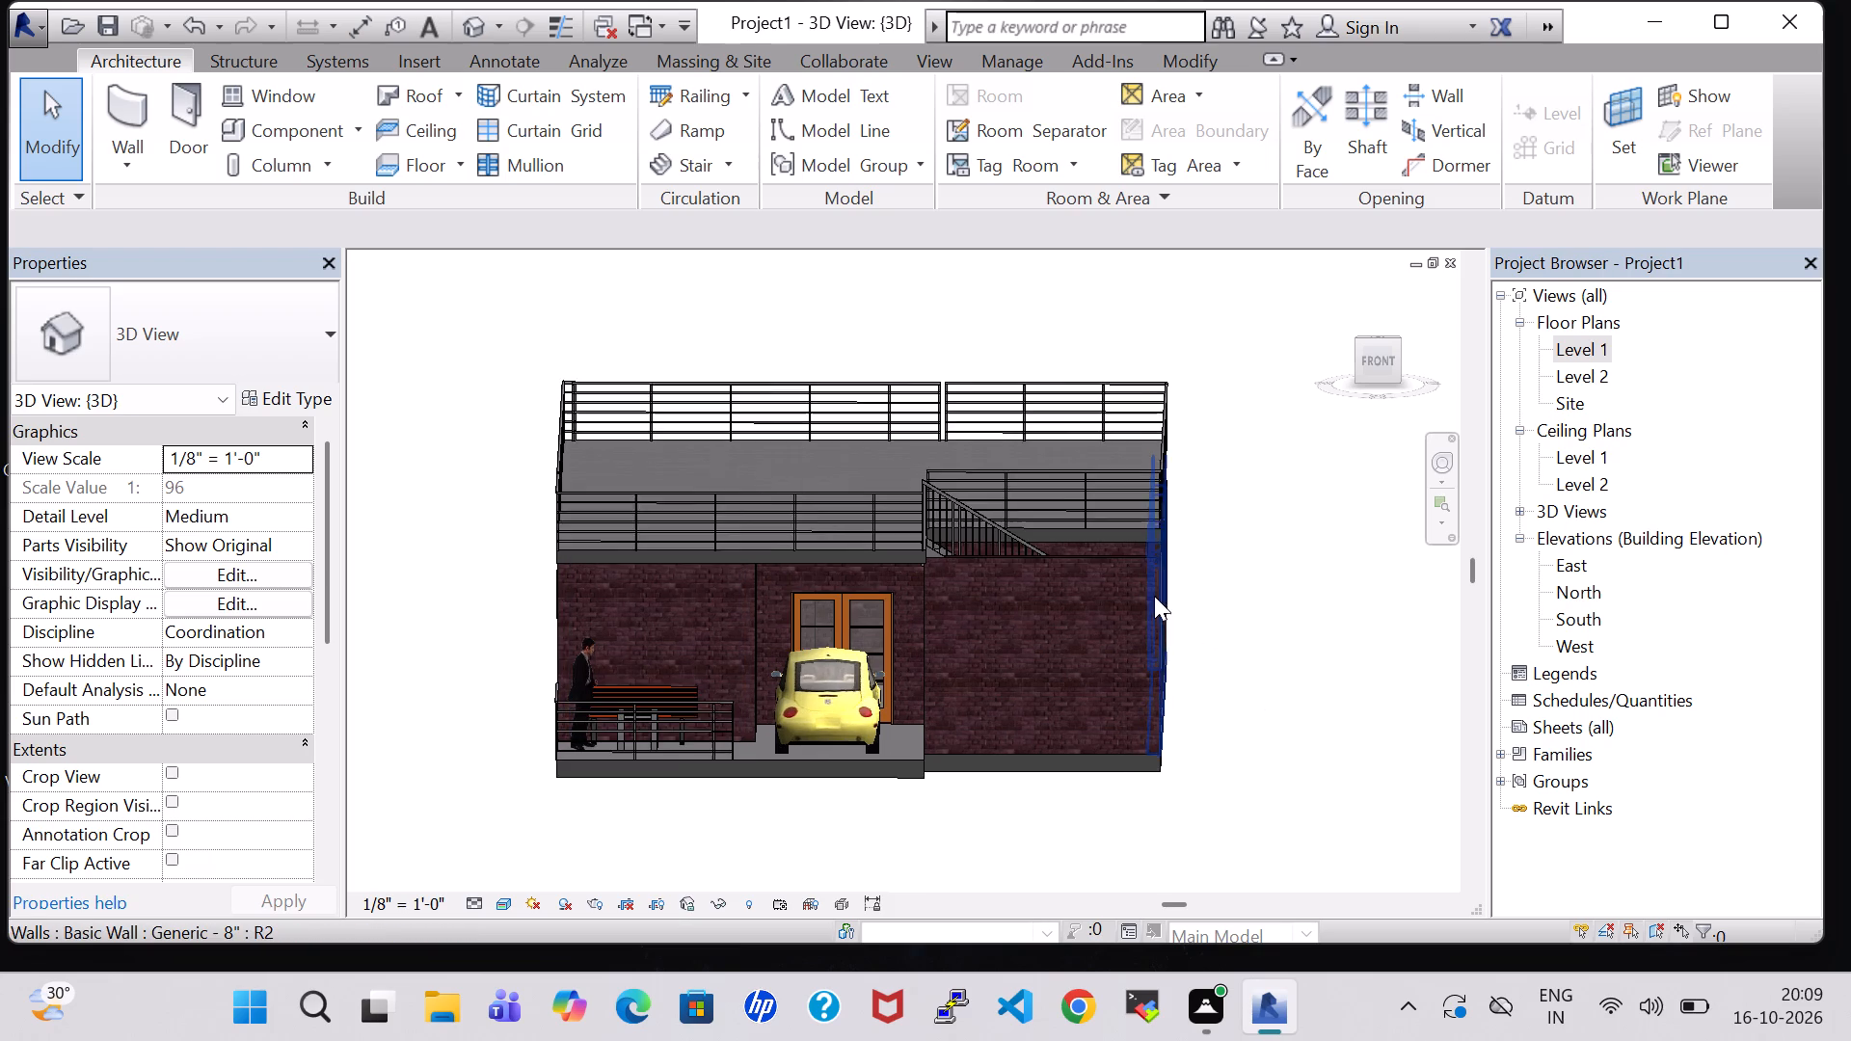
scroll(1154, 596, up, 1)
middle_drag(1283, 611, 1315, 618)
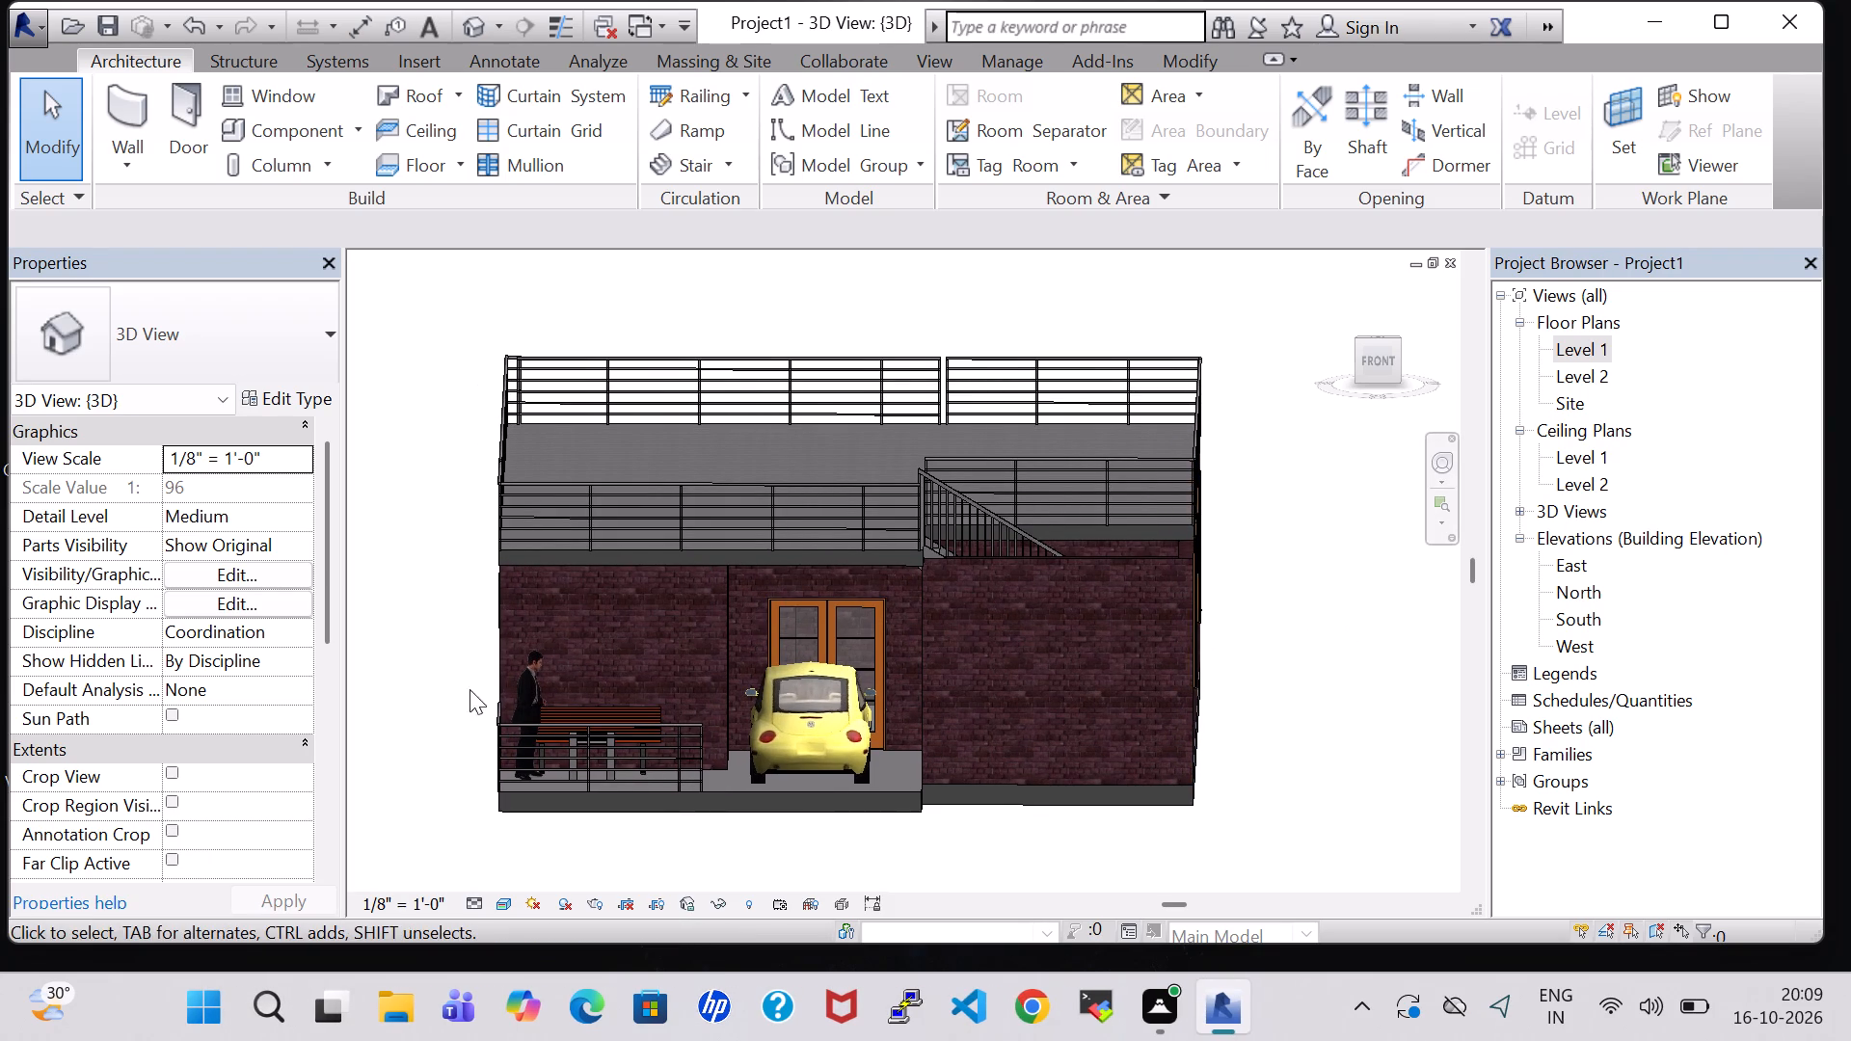
click(517, 683)
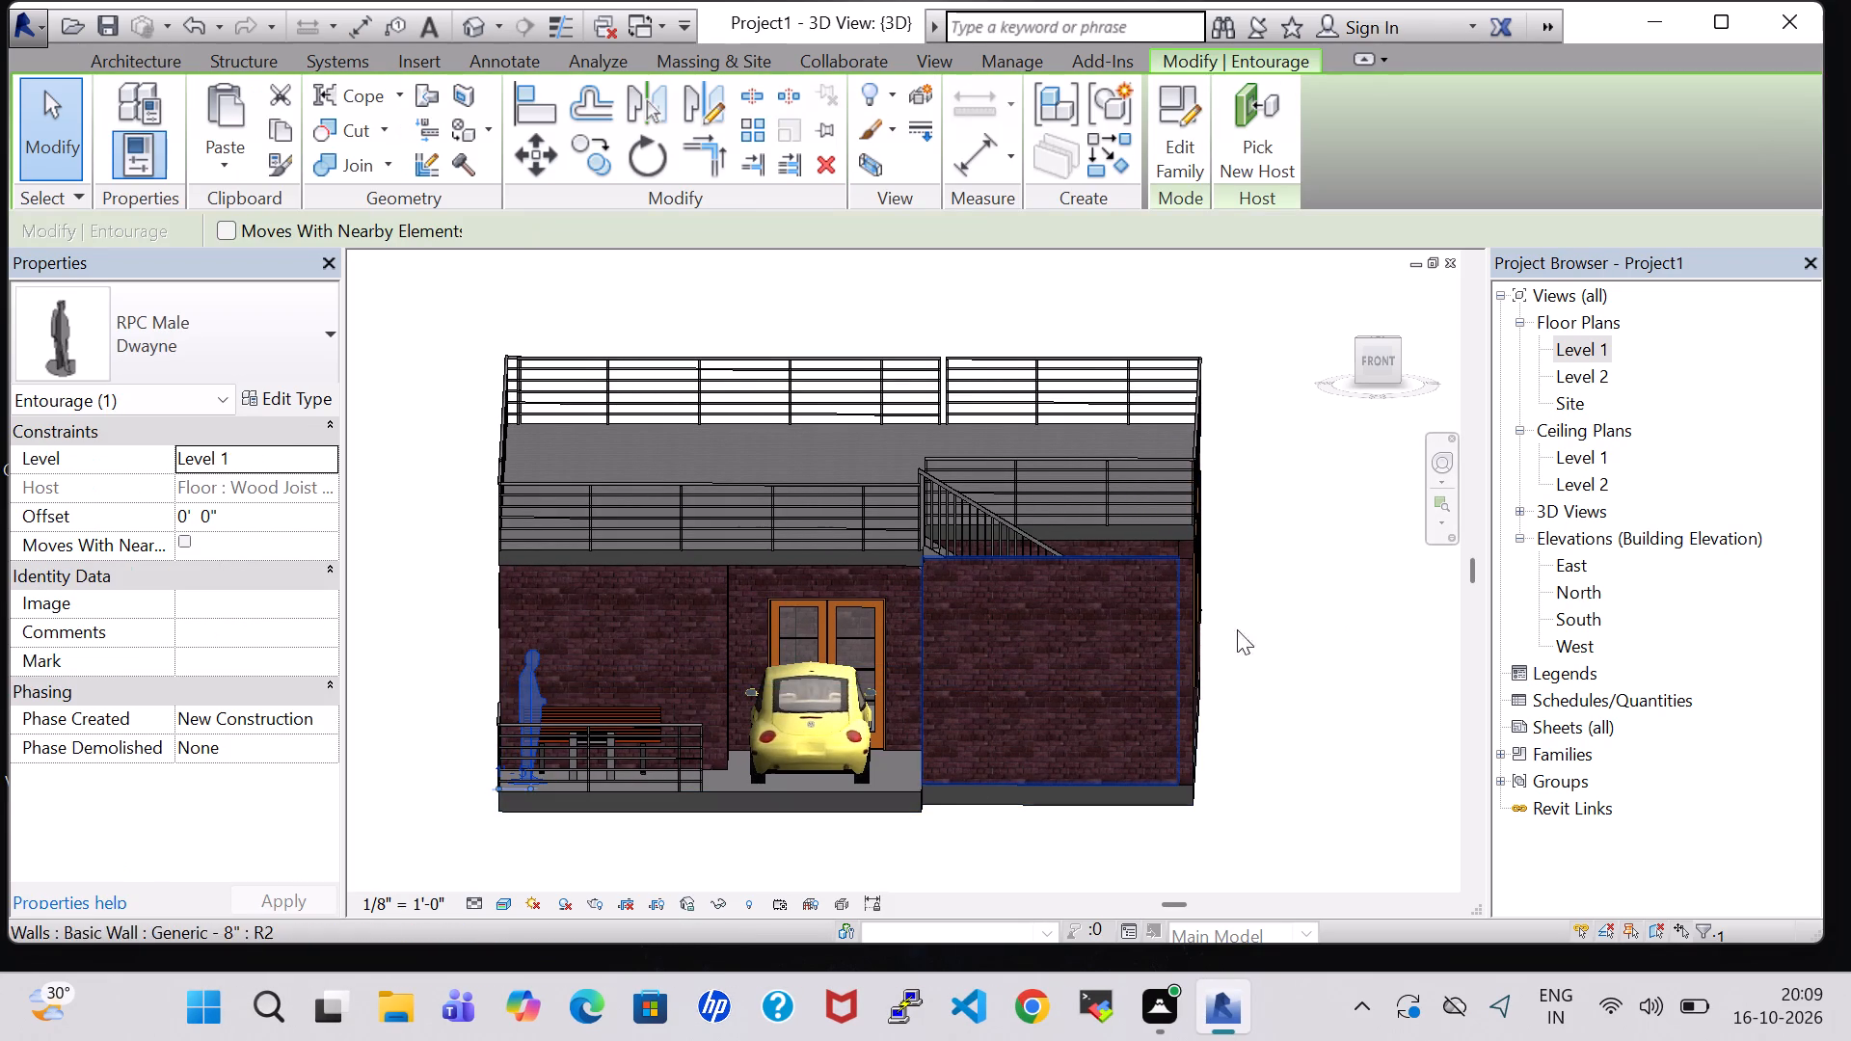
click(1325, 629)
shift+middle_drag(1308, 629, 1228, 662)
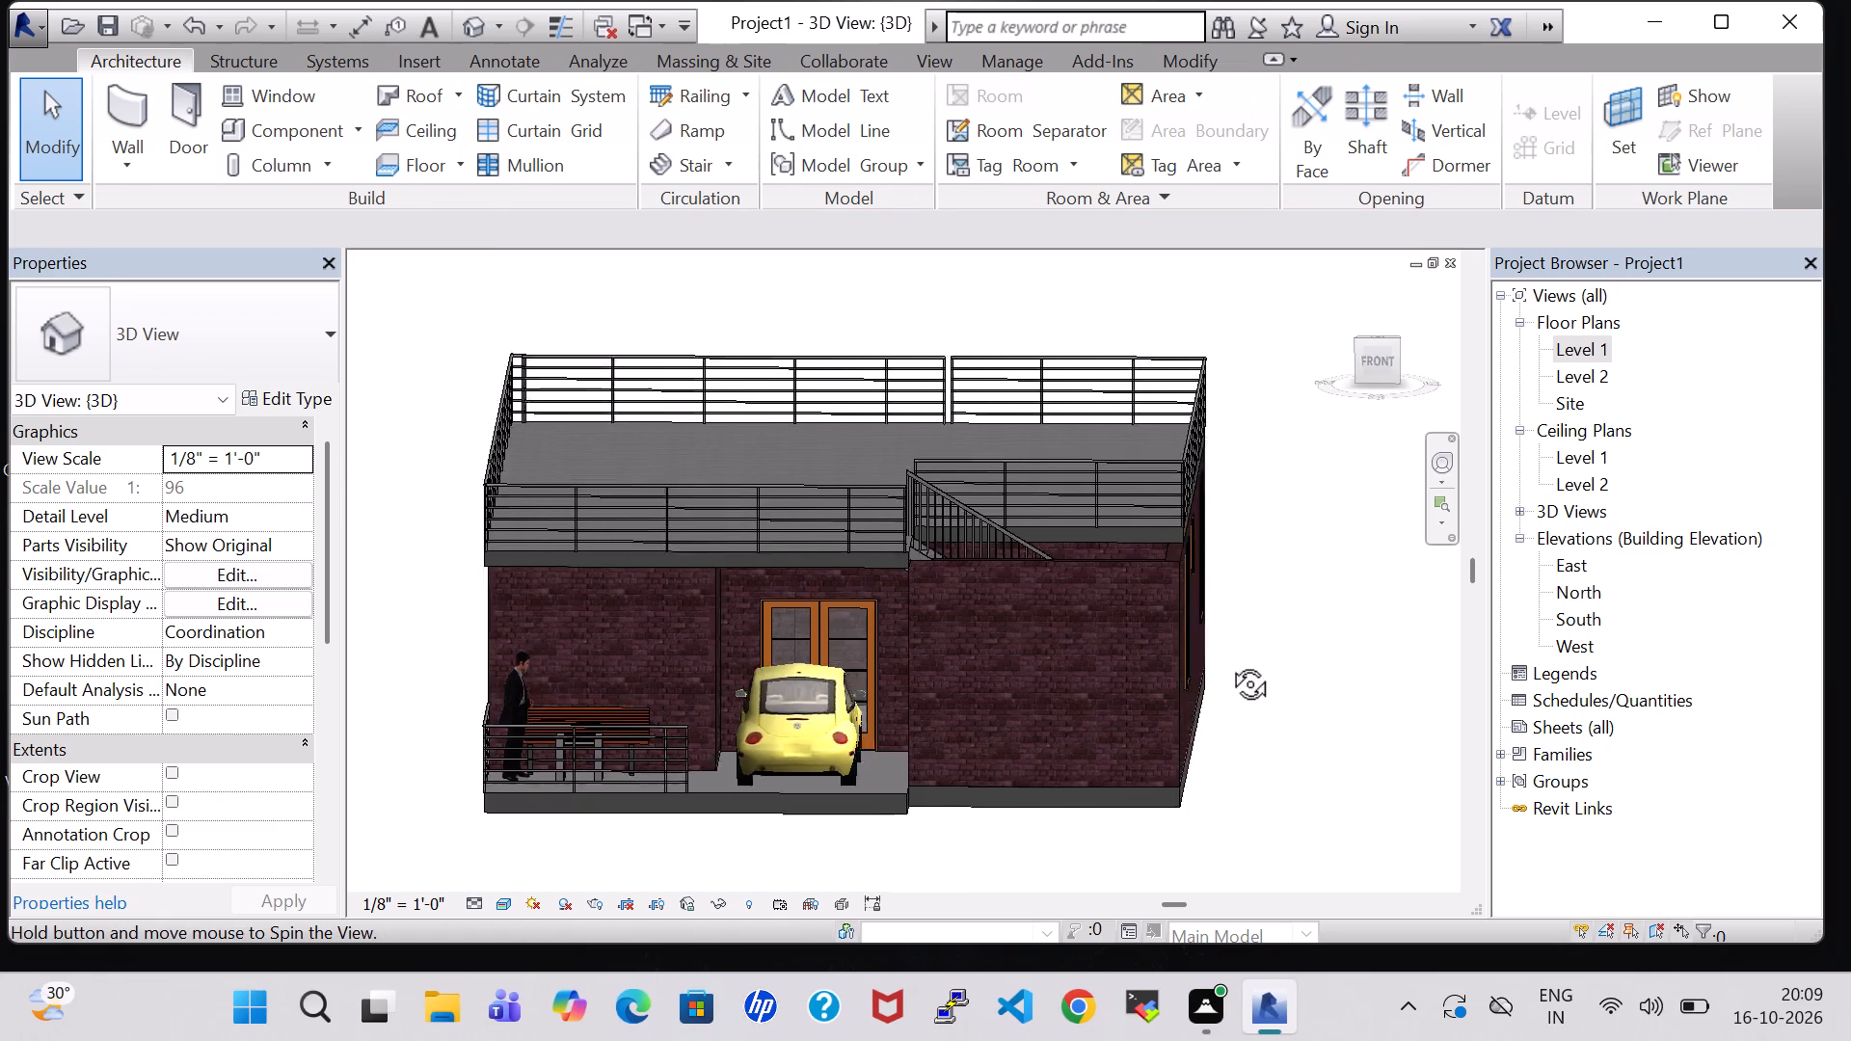
shift+middle_drag(1228, 662, 1234, 753)
middle_drag(1234, 753, 1301, 607)
shift+middle_drag(1158, 775, 1236, 665)
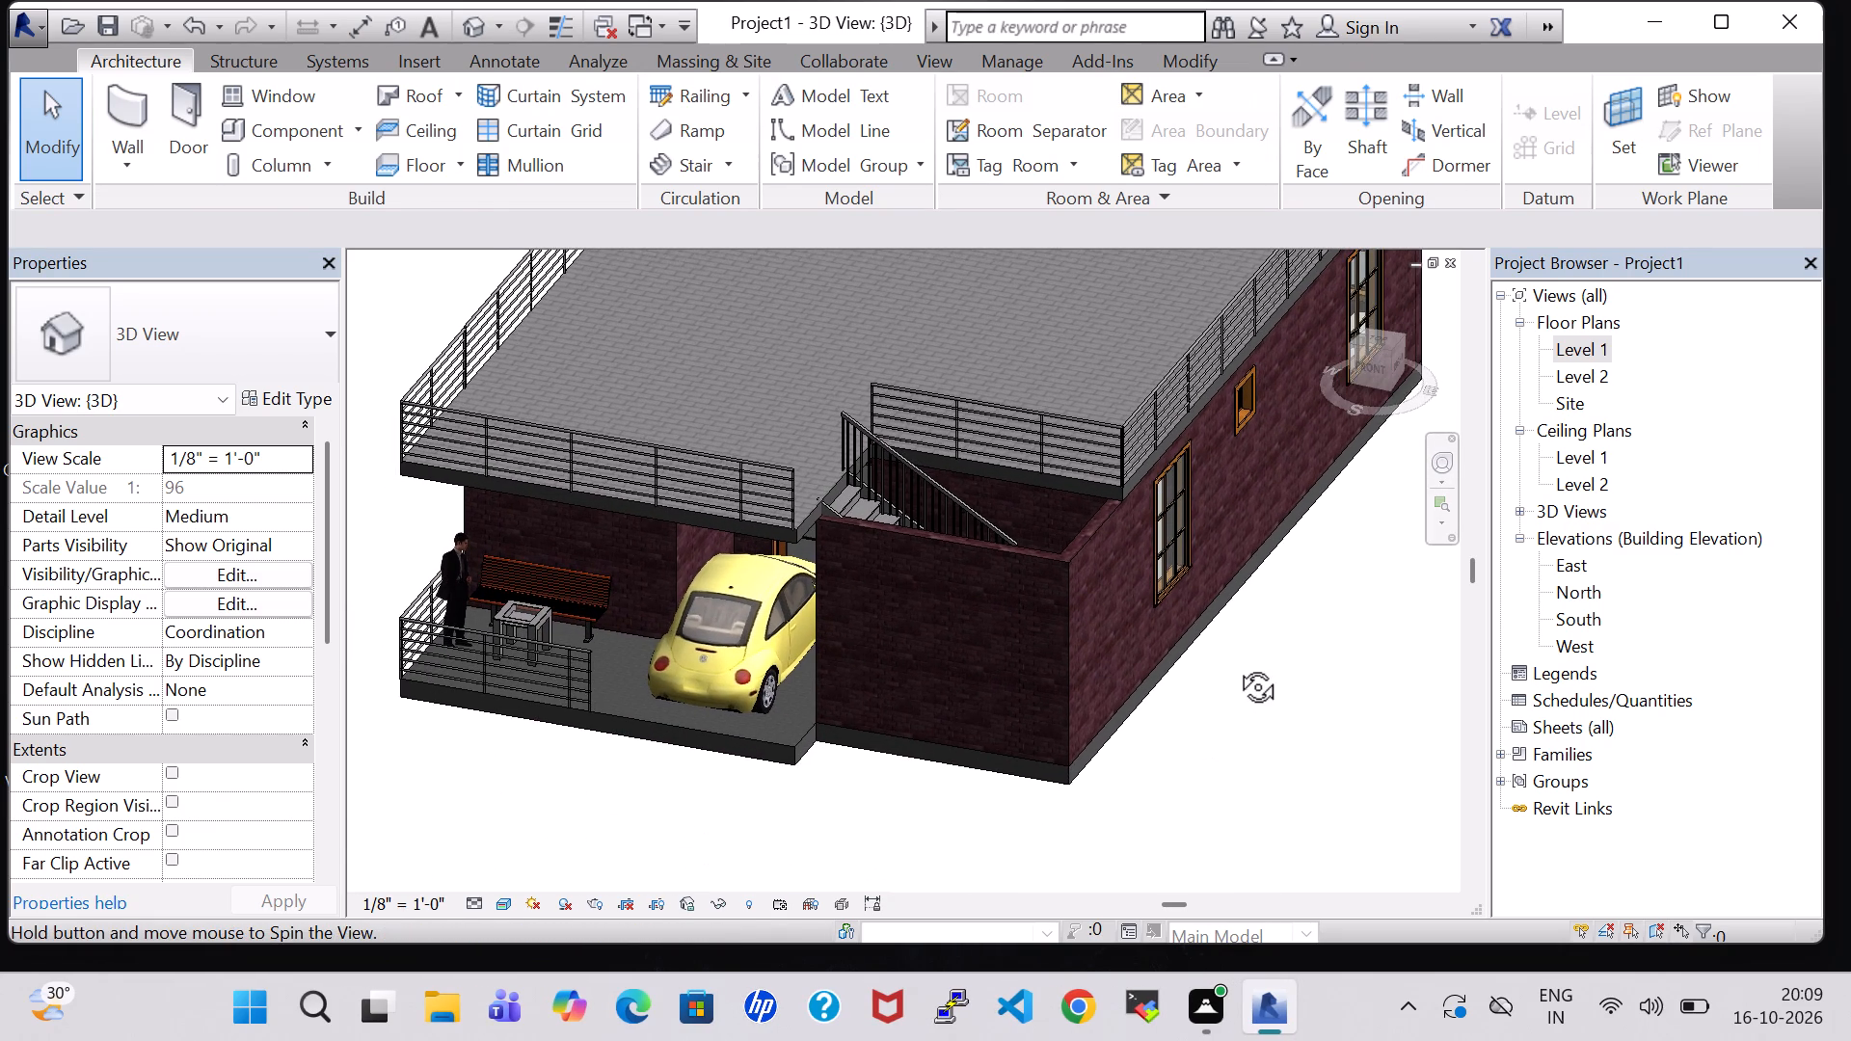
shift+middle_drag(1236, 665, 1296, 603)
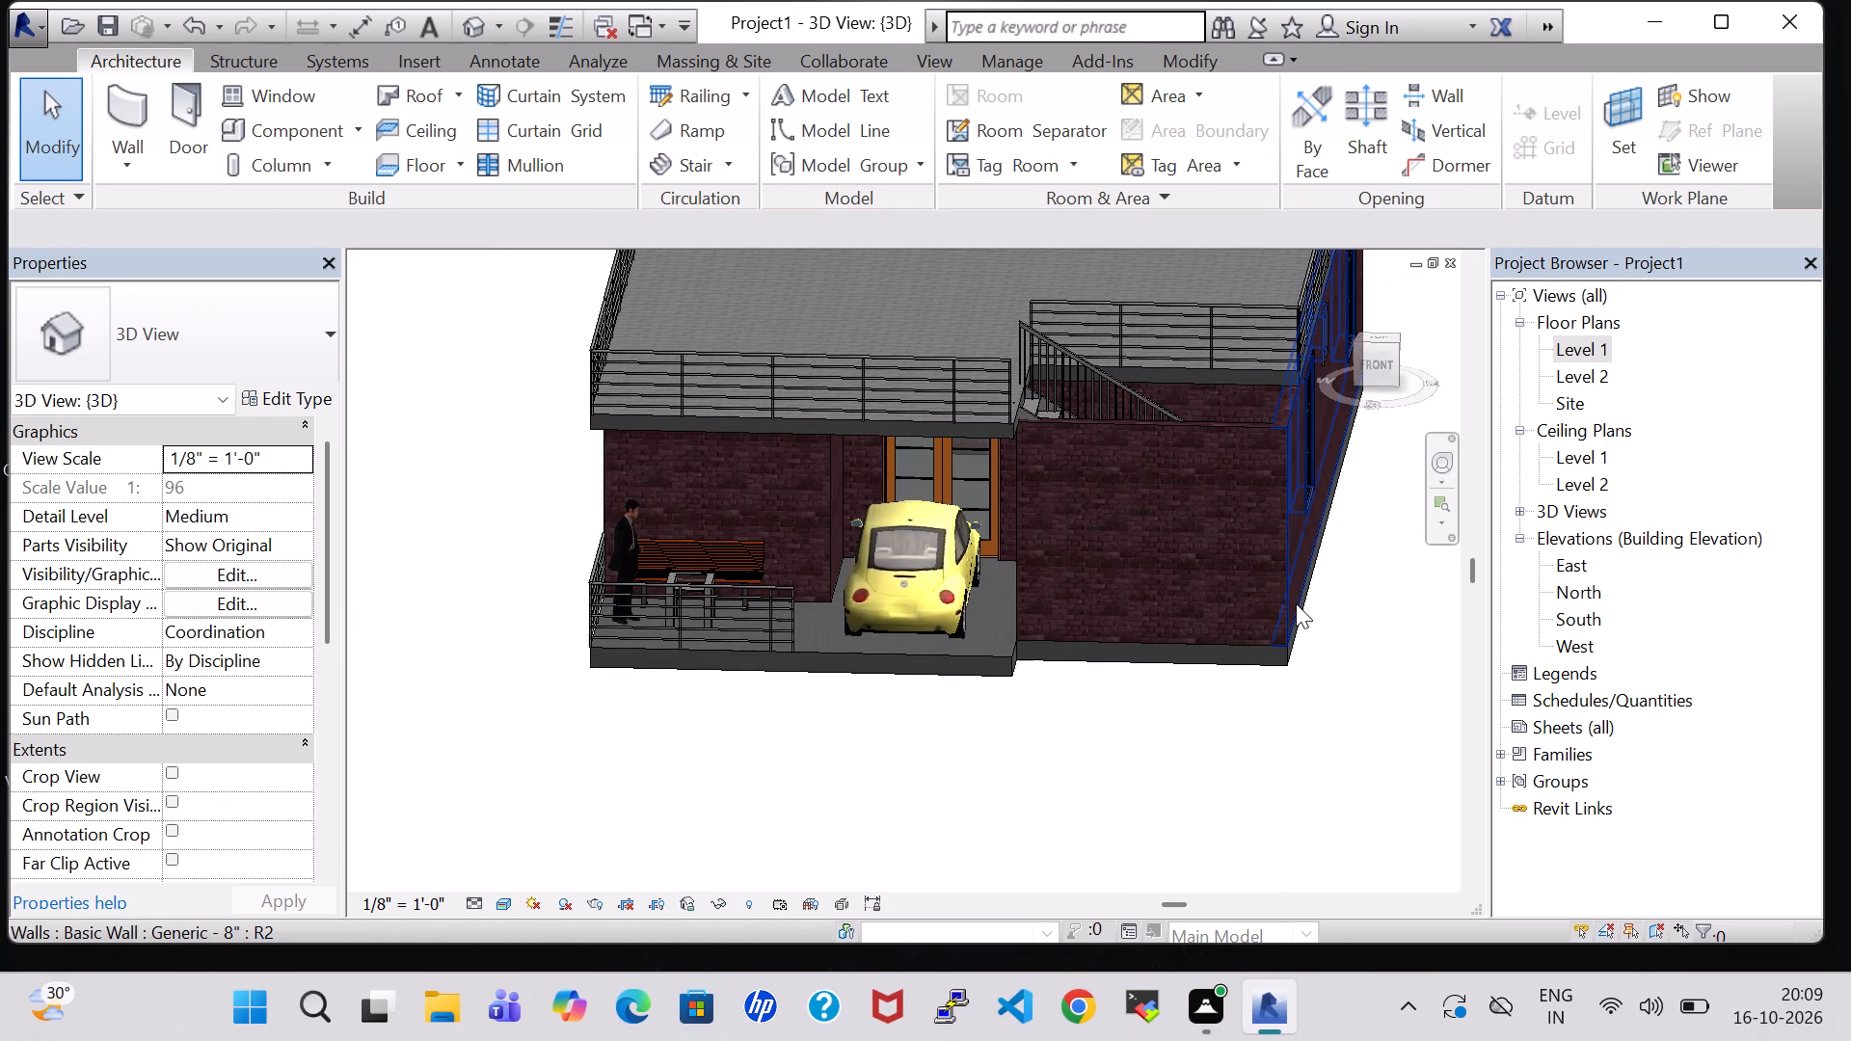
Examine the roofed house's front facade and the railings around its roof in 3D.
middle_drag(1108, 776, 1148, 702)
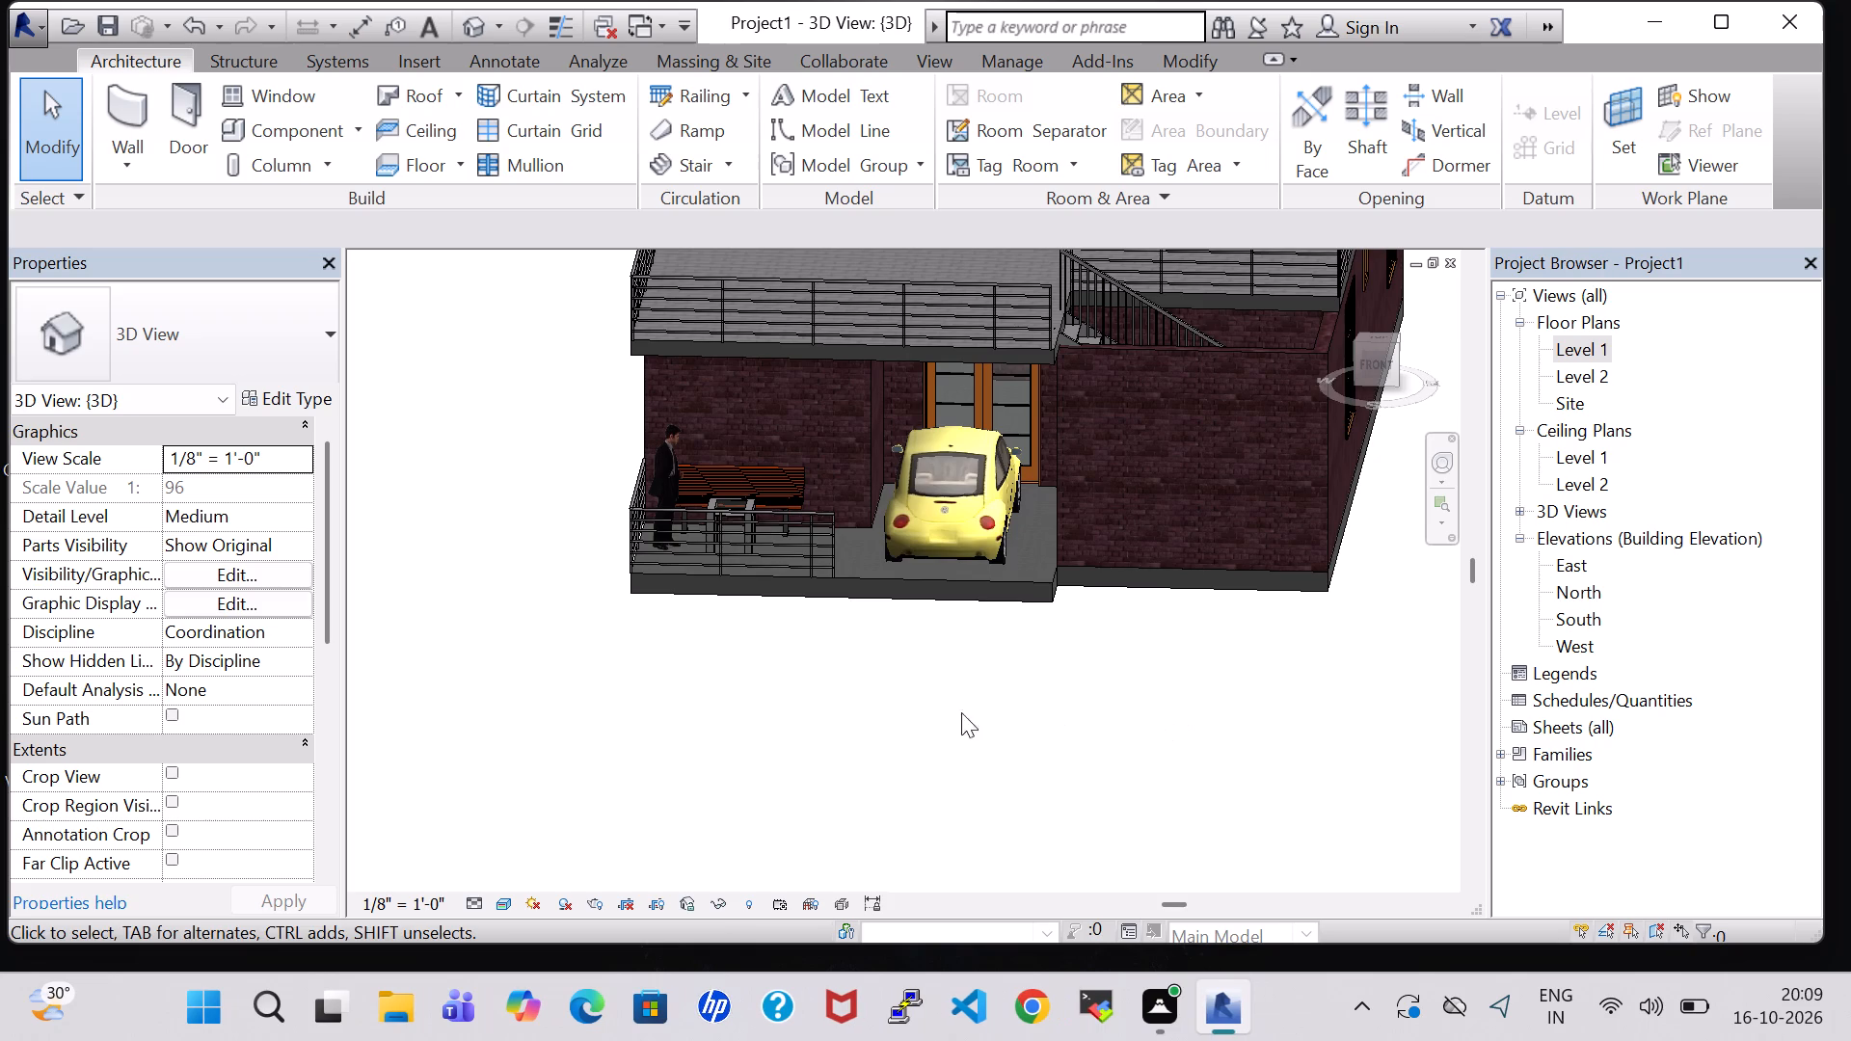
middle_drag(961, 712, 740, 855)
middle_drag(939, 810, 973, 760)
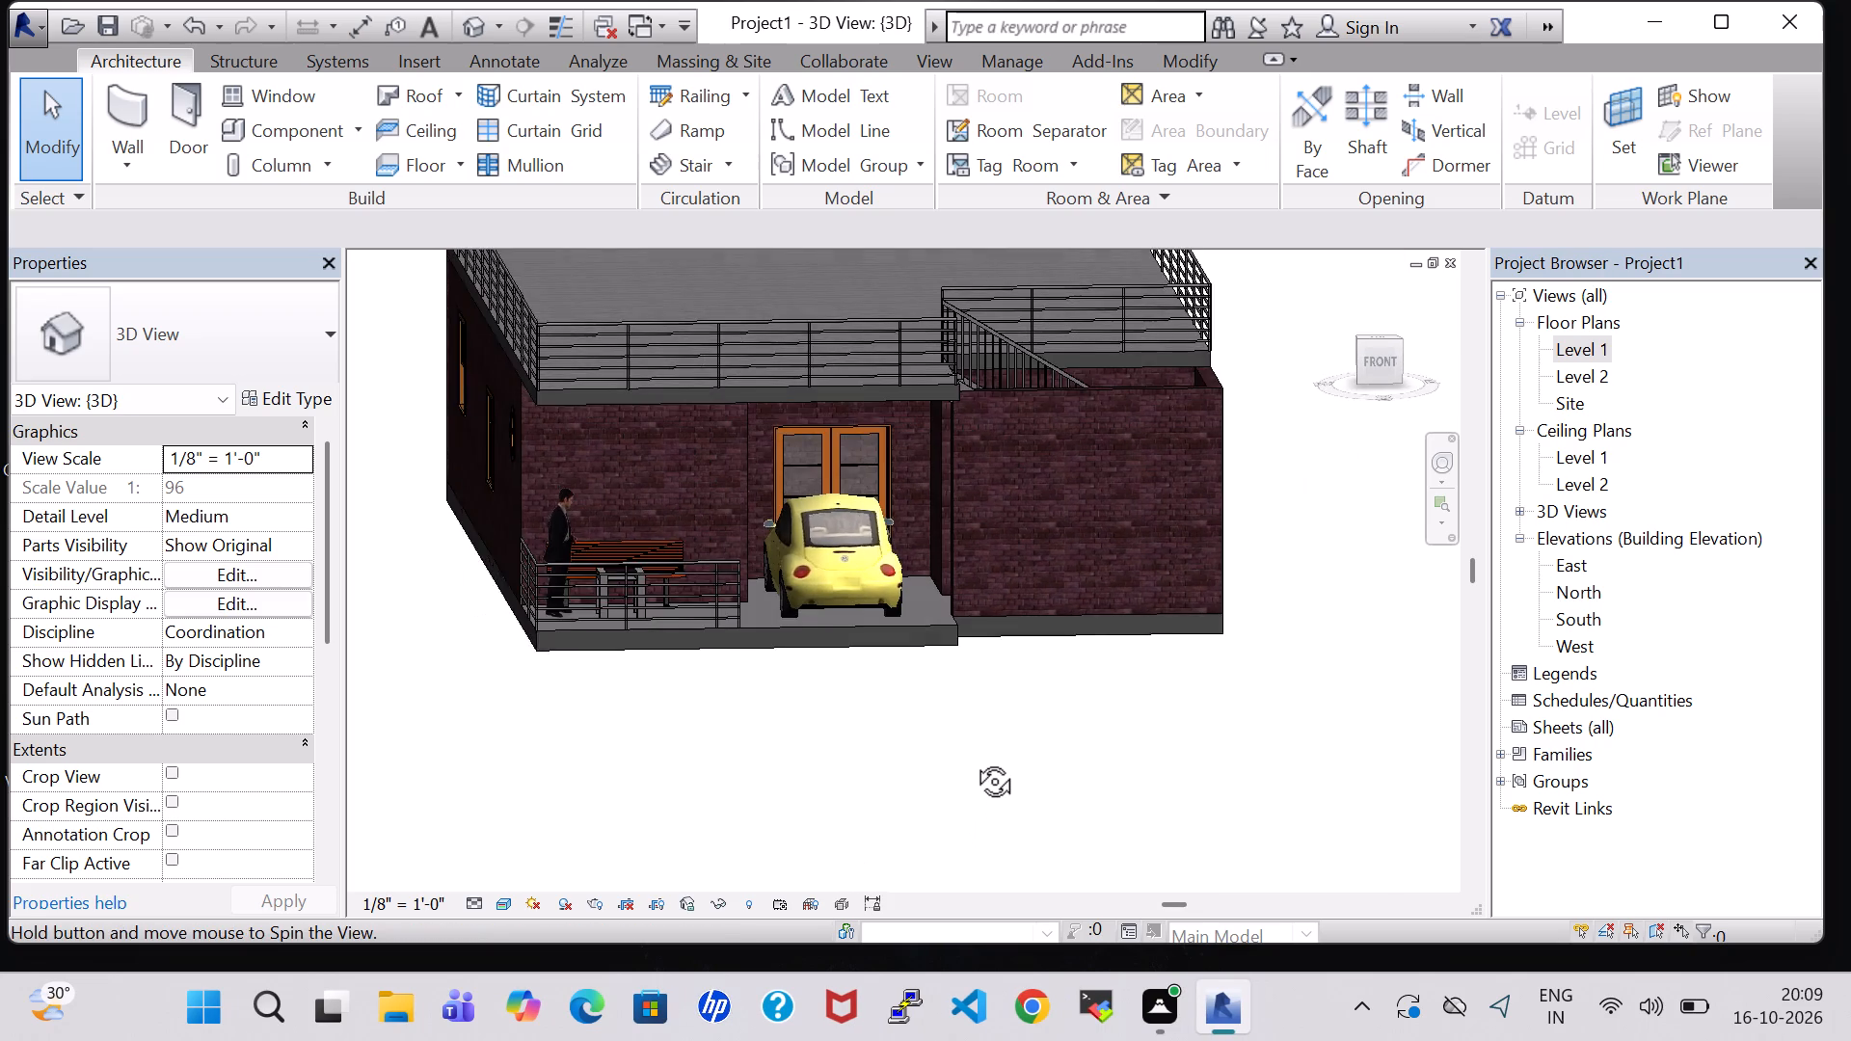
middle_drag(973, 760, 965, 758)
middle_drag(1328, 436, 1292, 637)
shift+middle_drag(1288, 641, 1273, 616)
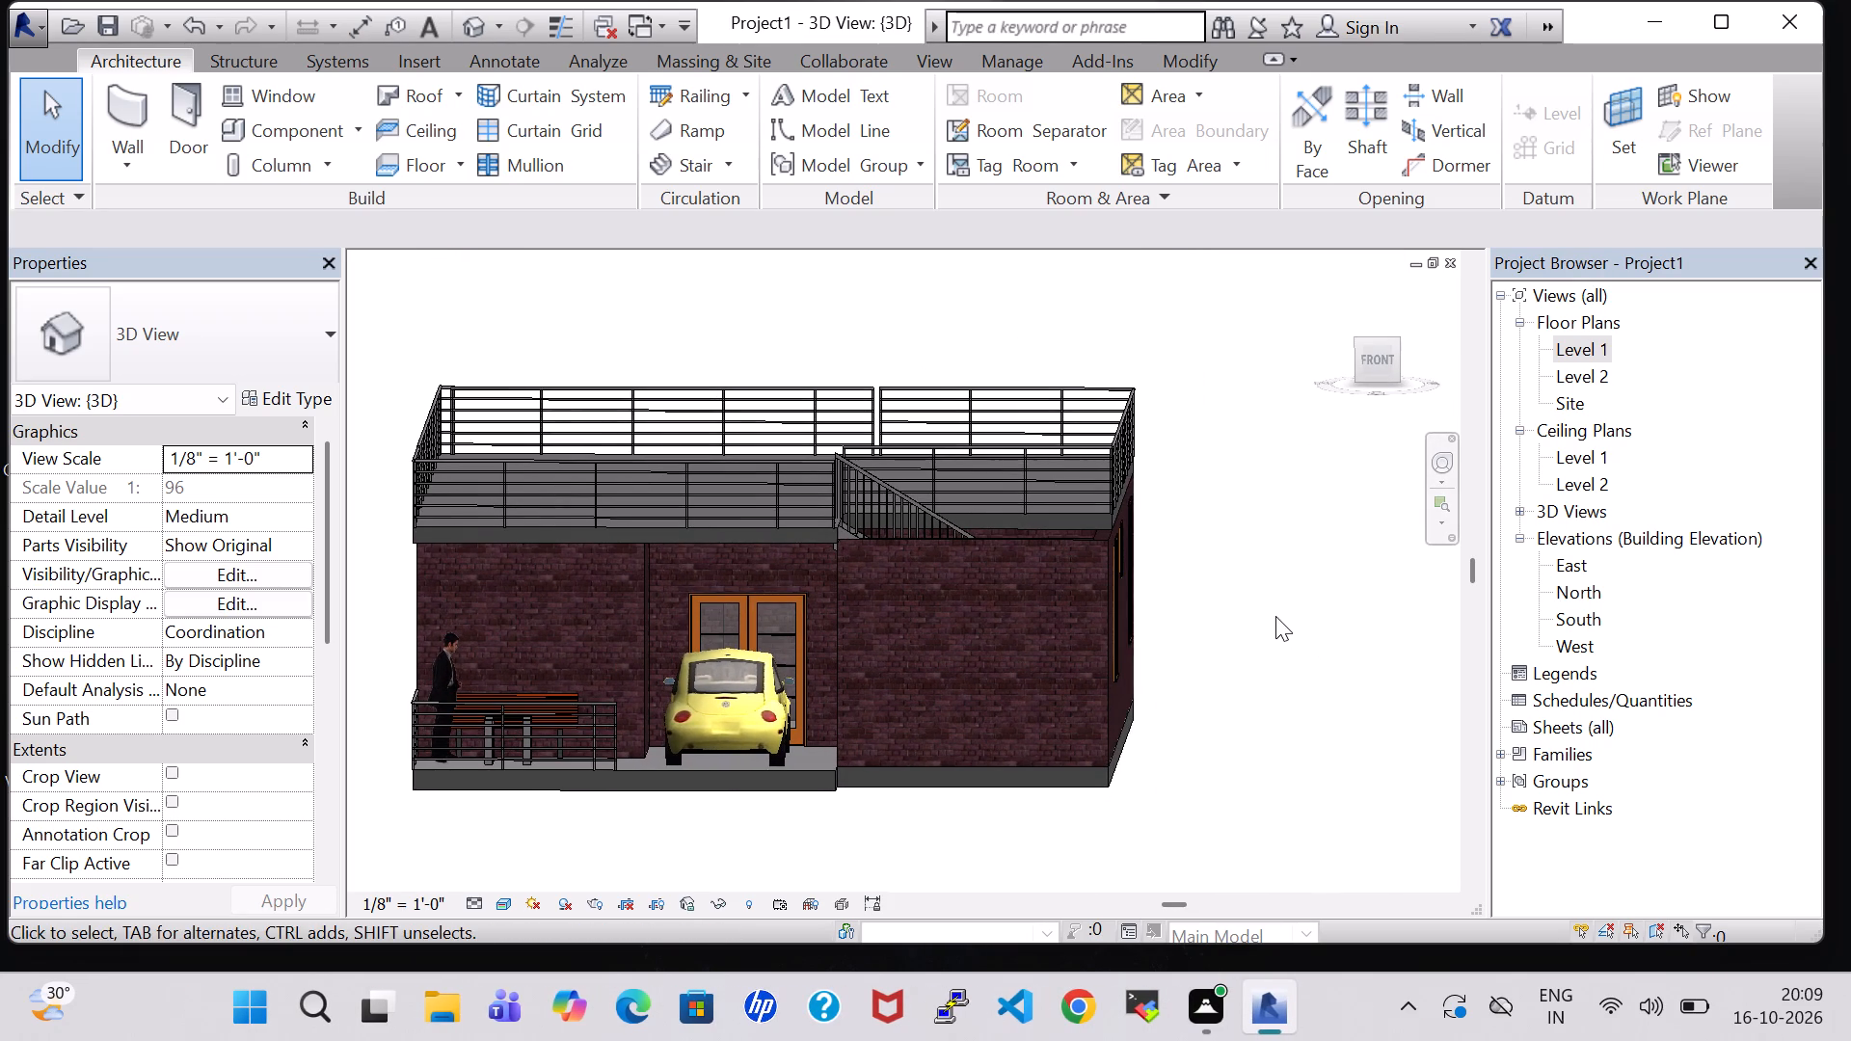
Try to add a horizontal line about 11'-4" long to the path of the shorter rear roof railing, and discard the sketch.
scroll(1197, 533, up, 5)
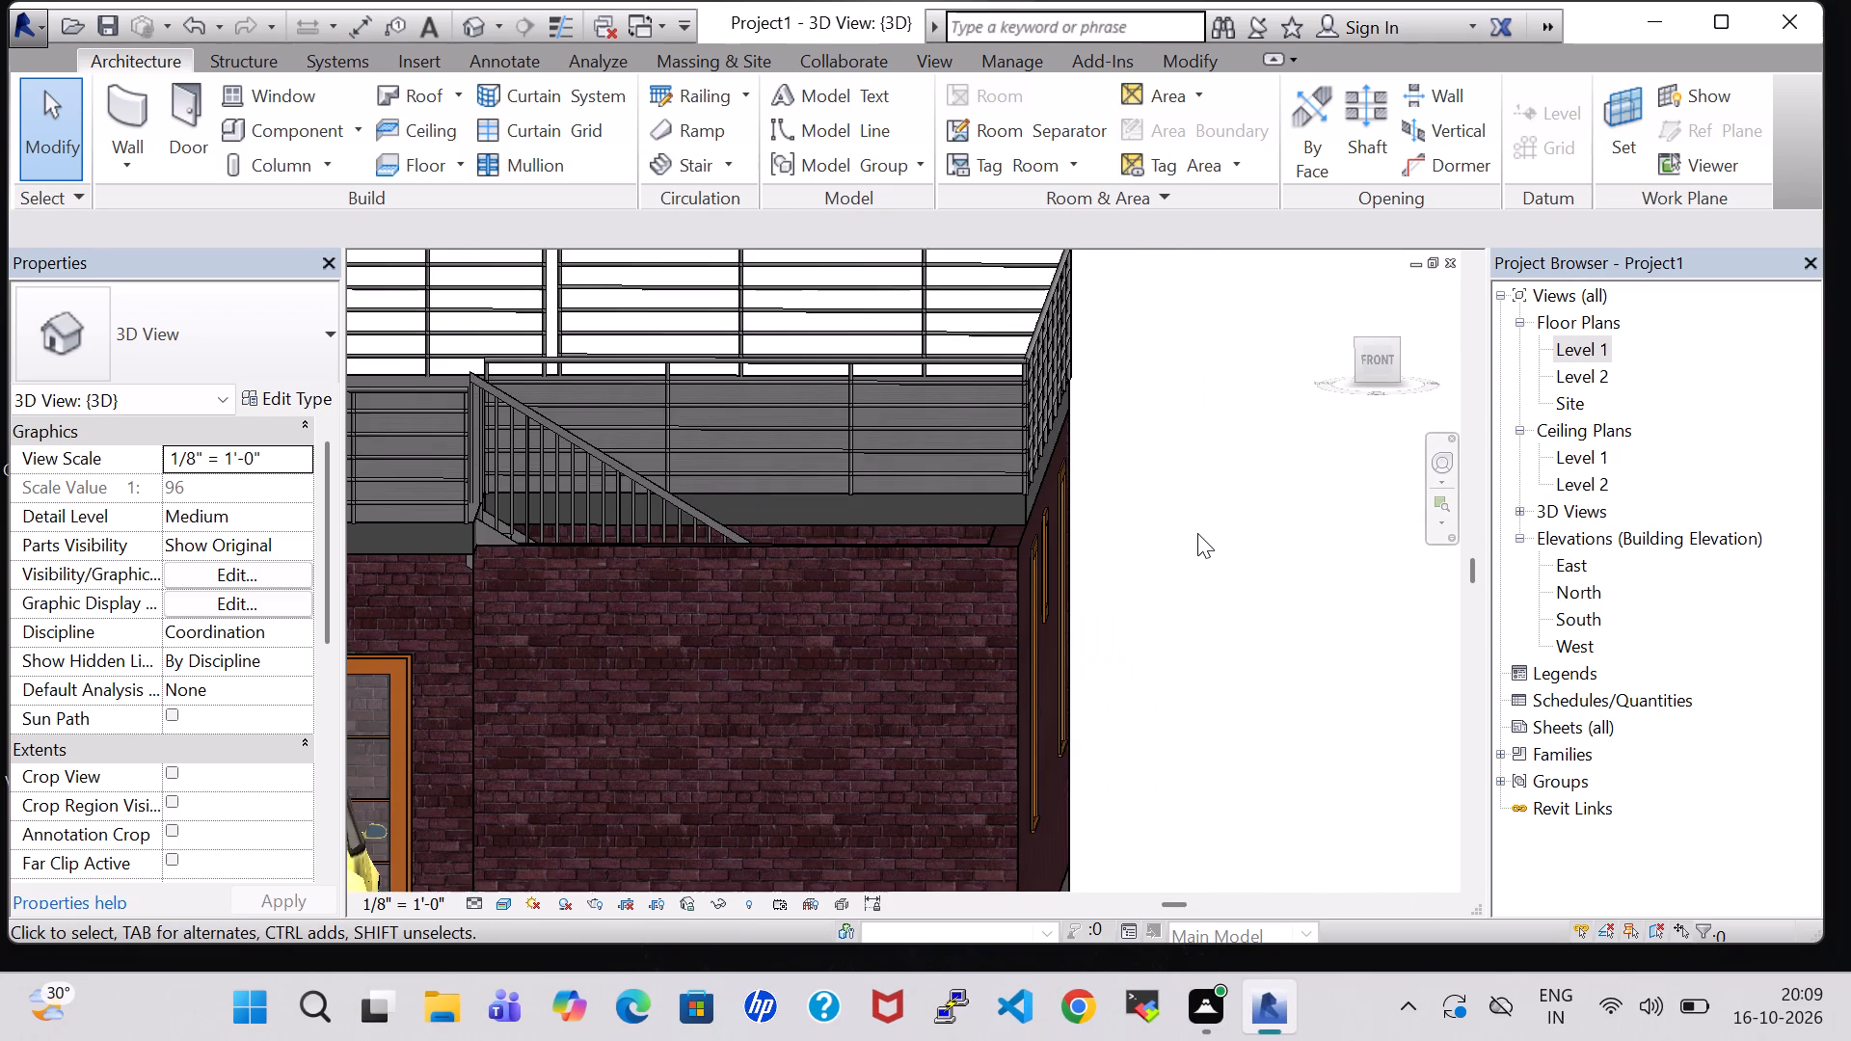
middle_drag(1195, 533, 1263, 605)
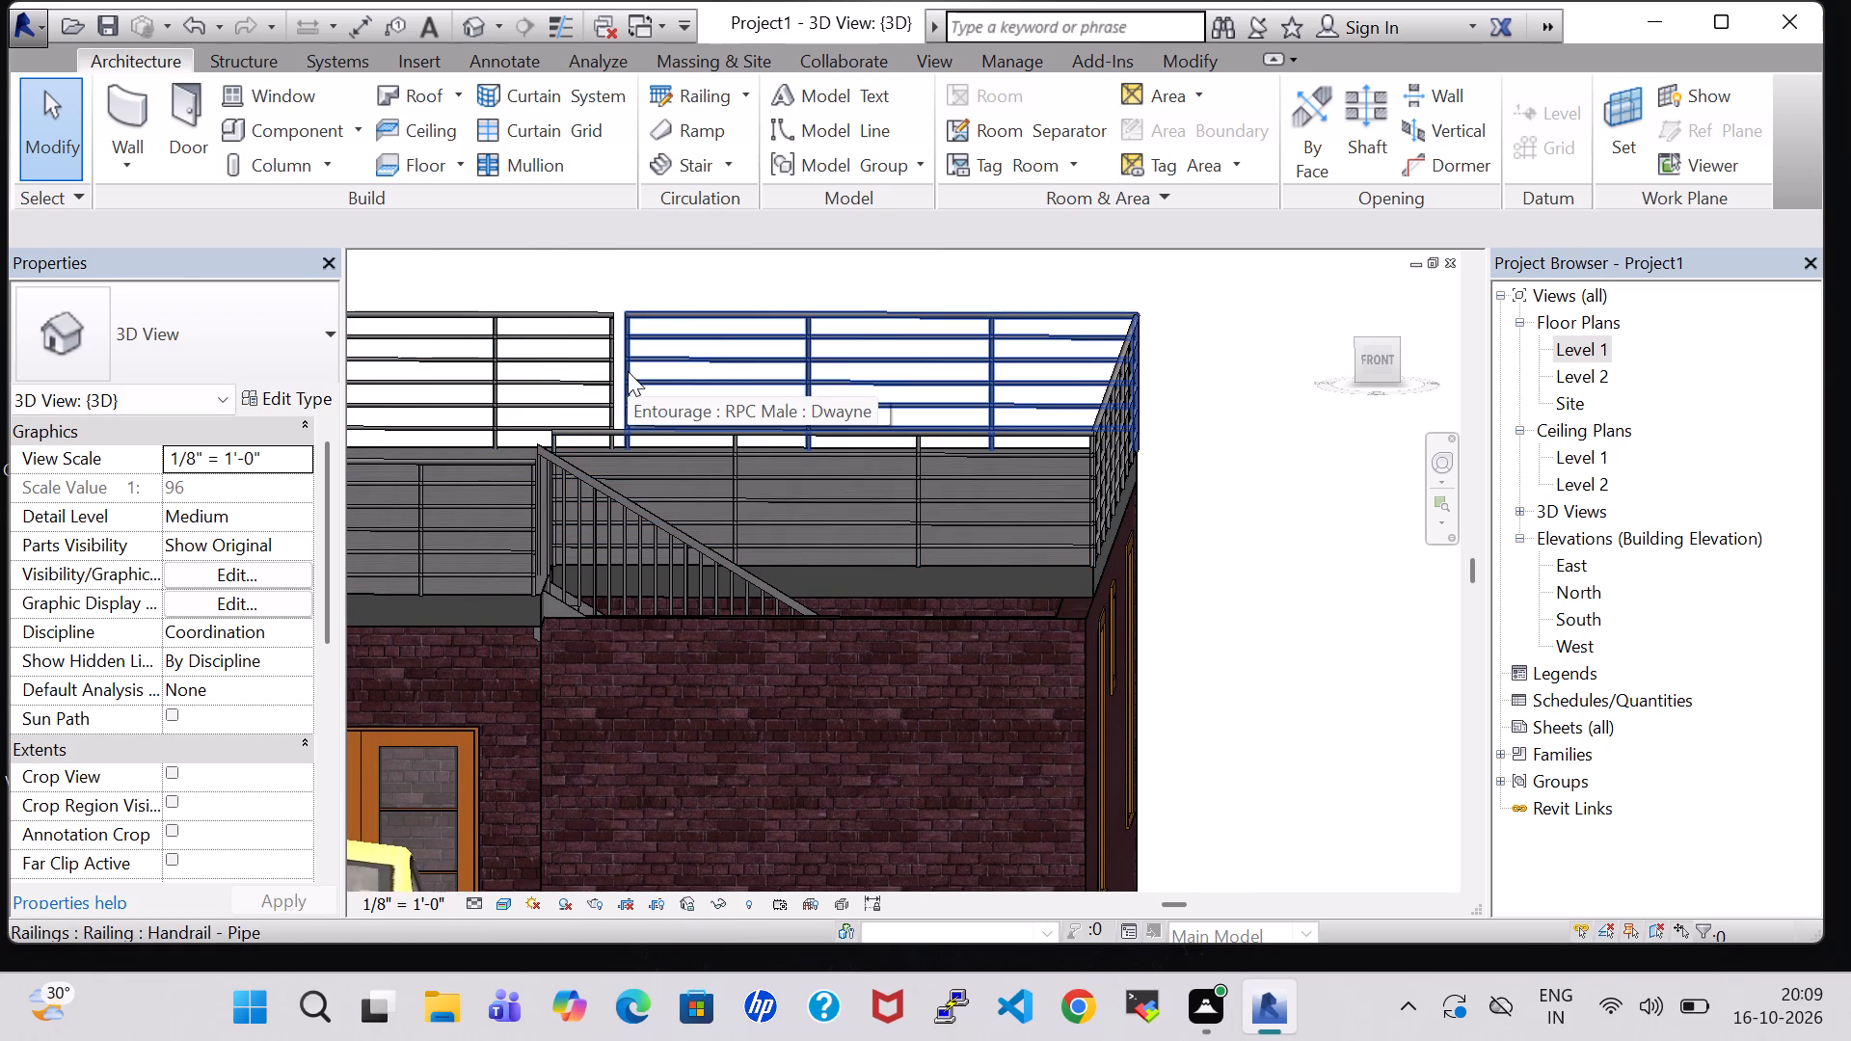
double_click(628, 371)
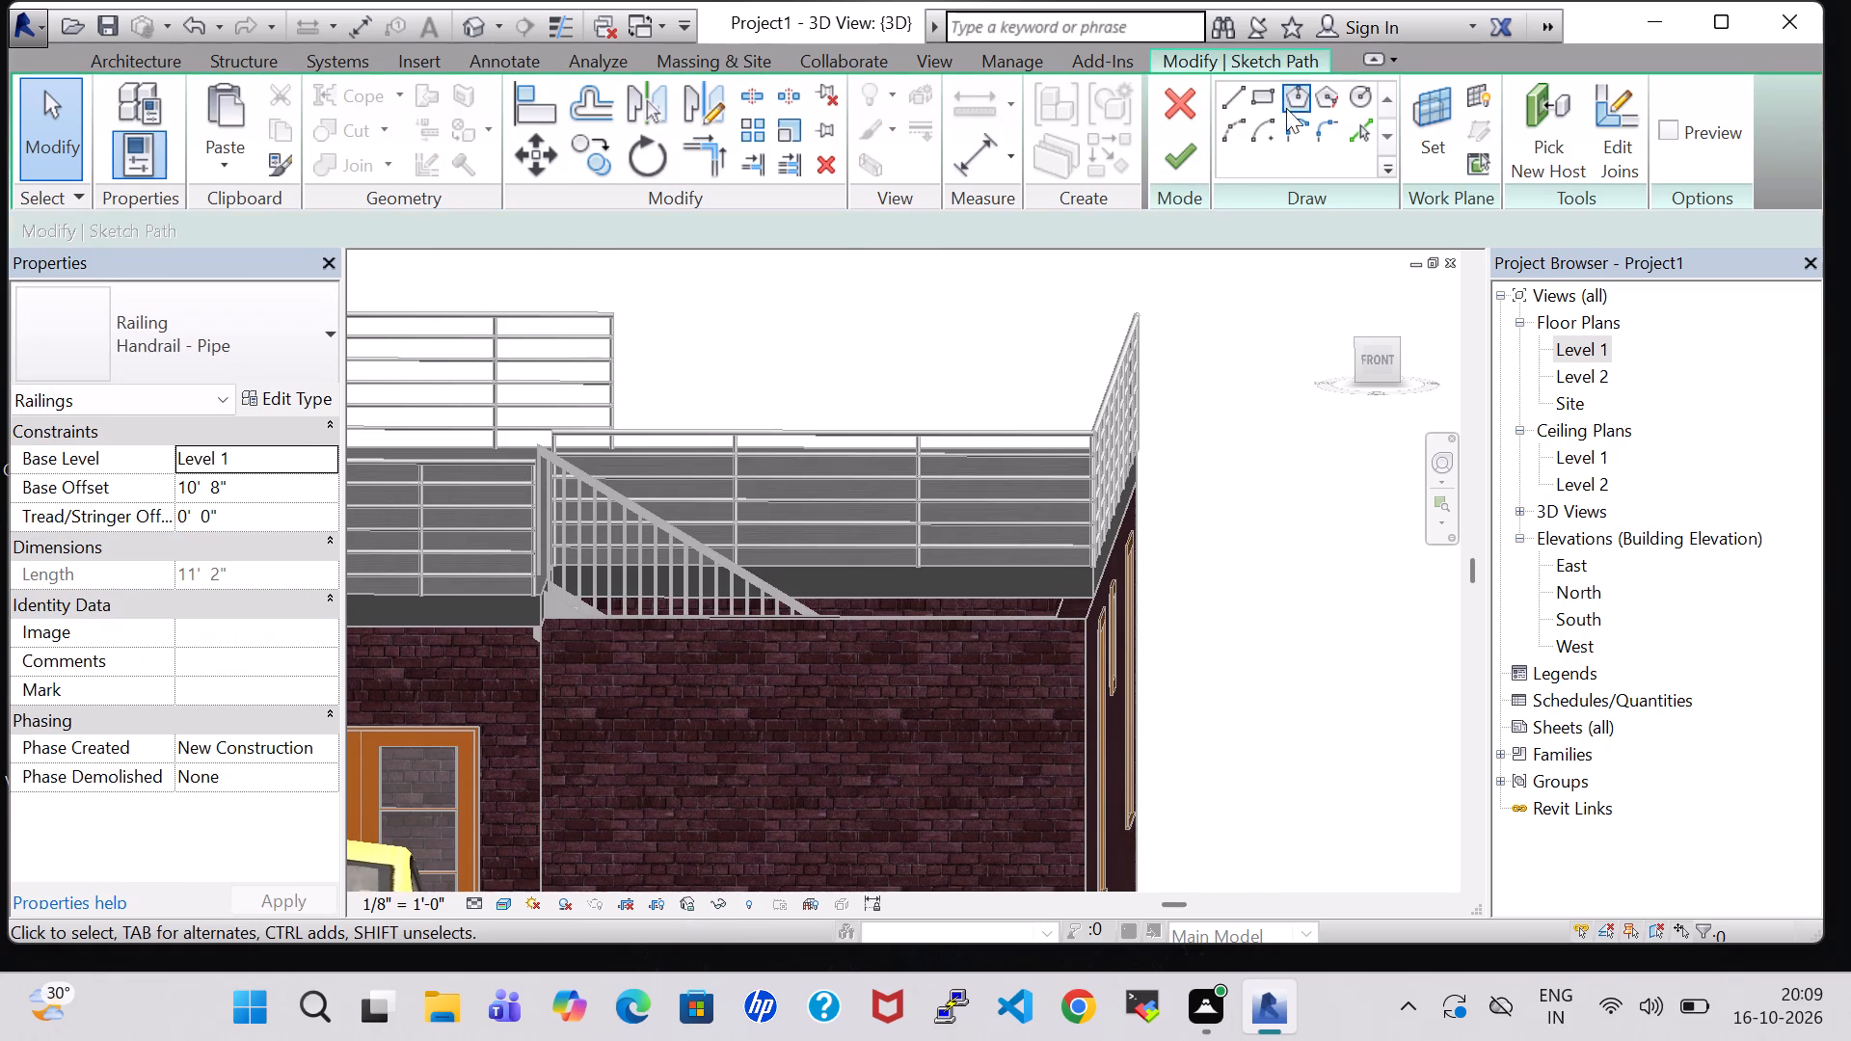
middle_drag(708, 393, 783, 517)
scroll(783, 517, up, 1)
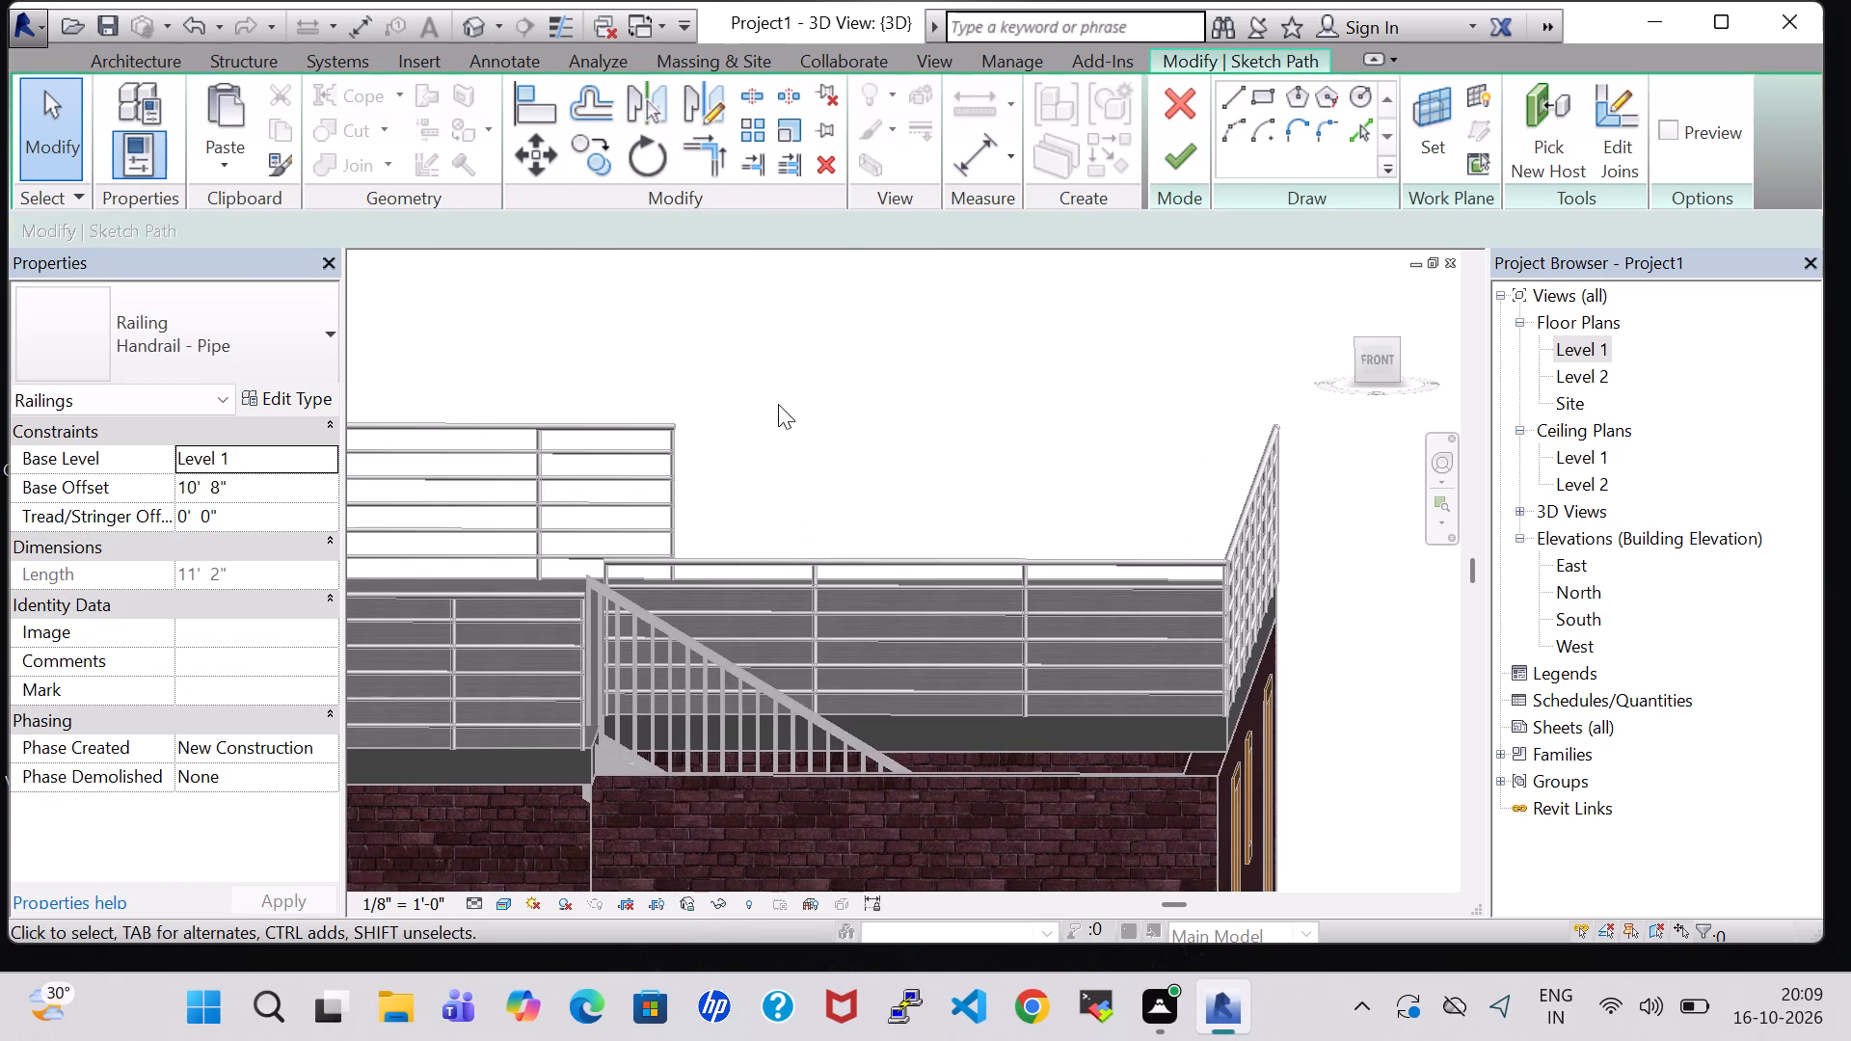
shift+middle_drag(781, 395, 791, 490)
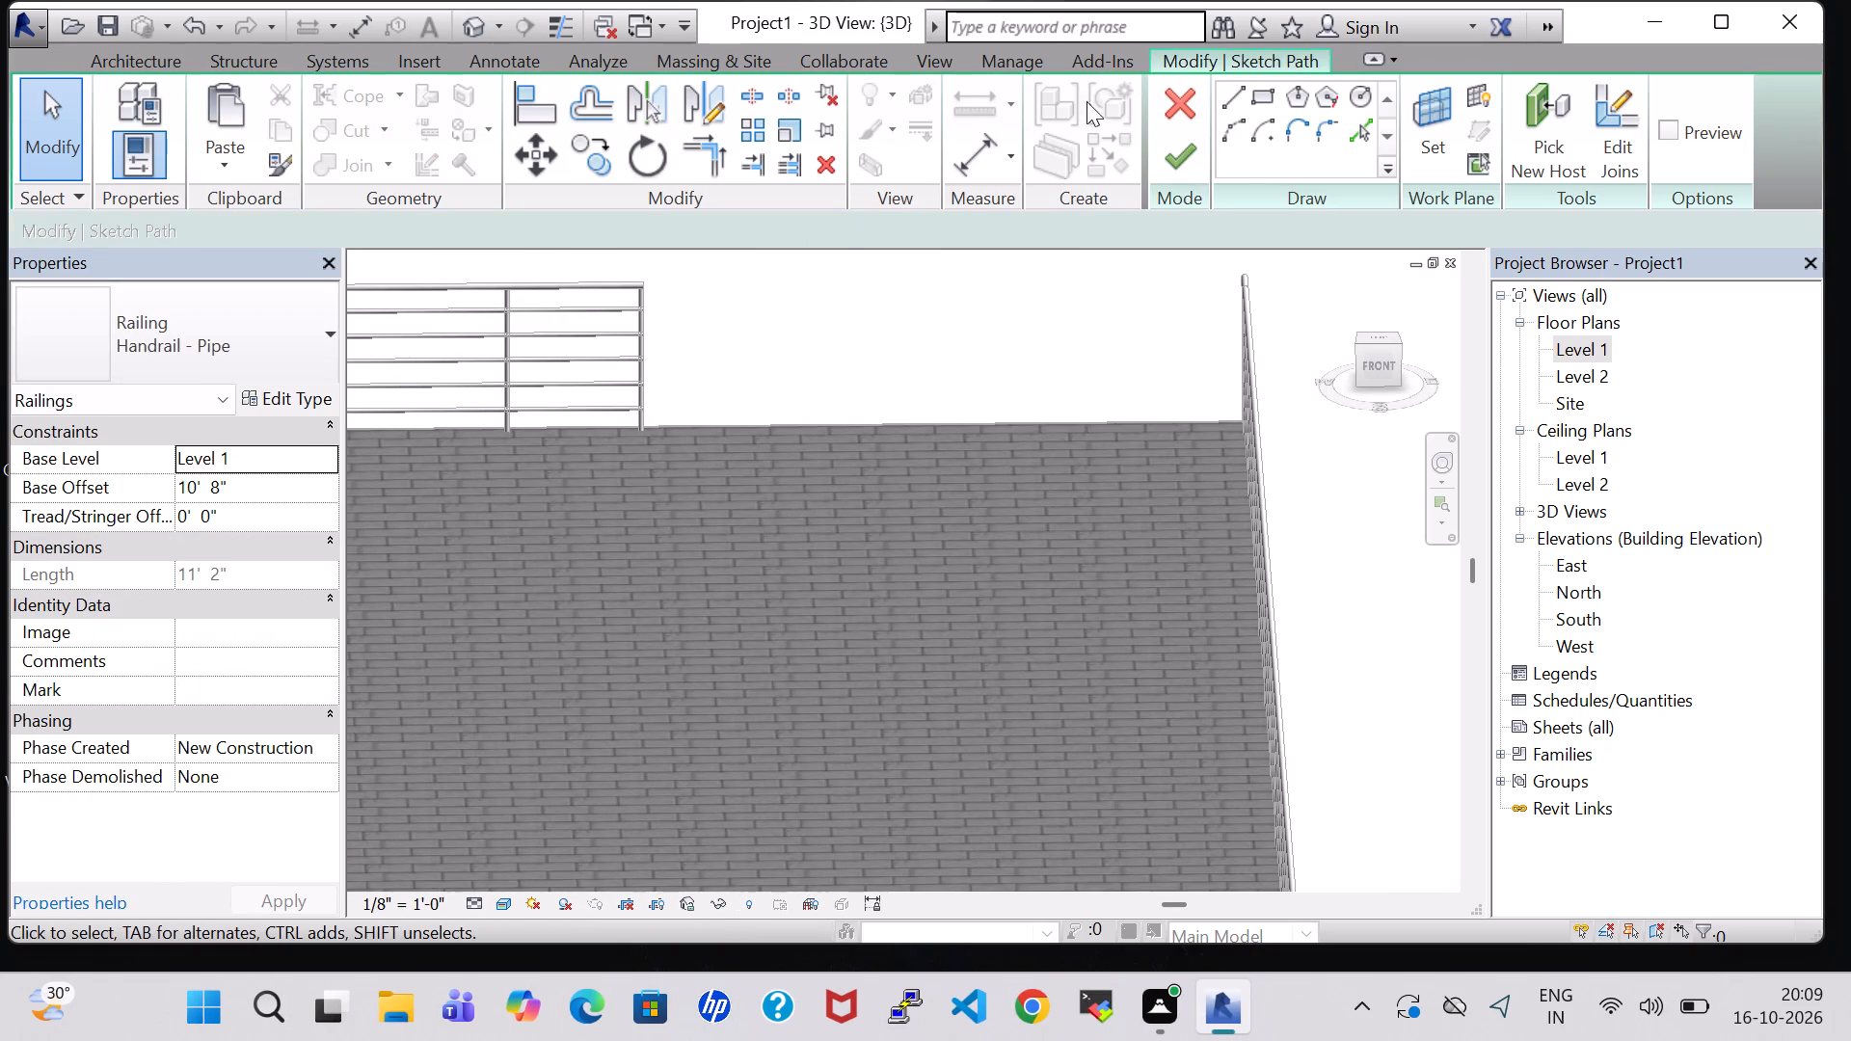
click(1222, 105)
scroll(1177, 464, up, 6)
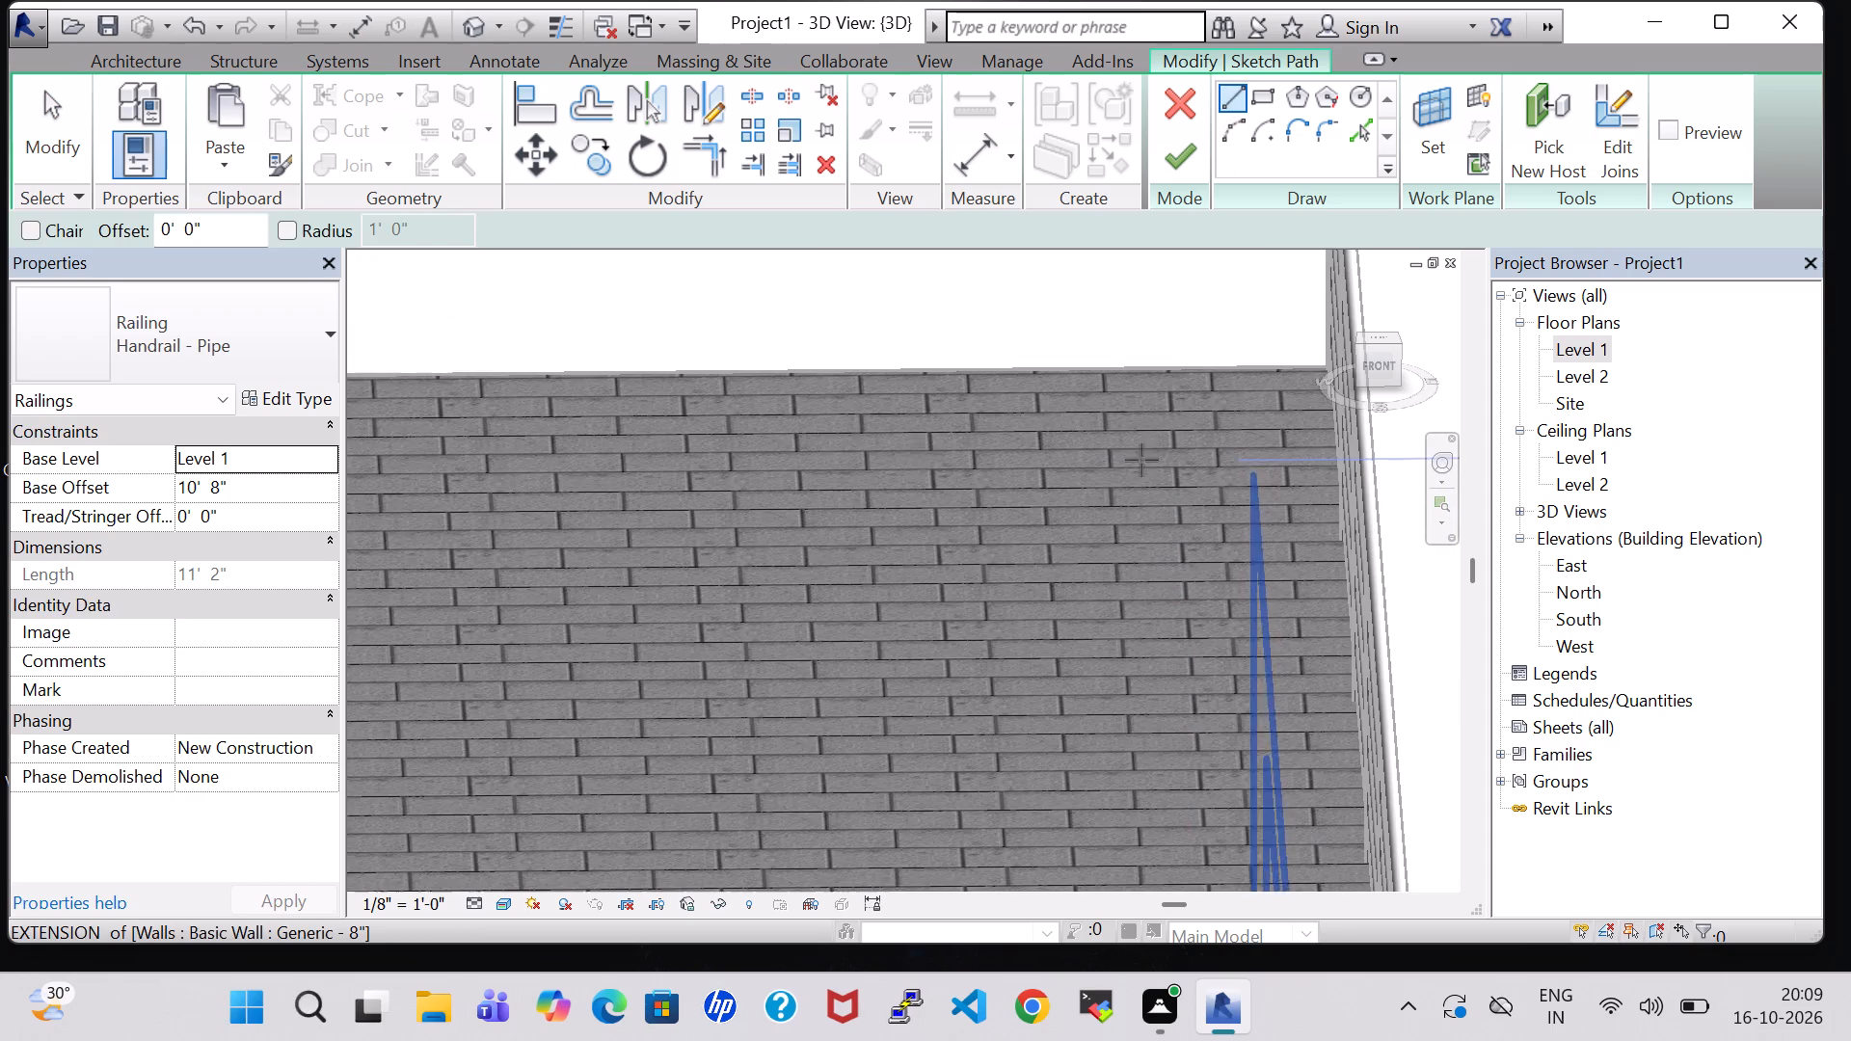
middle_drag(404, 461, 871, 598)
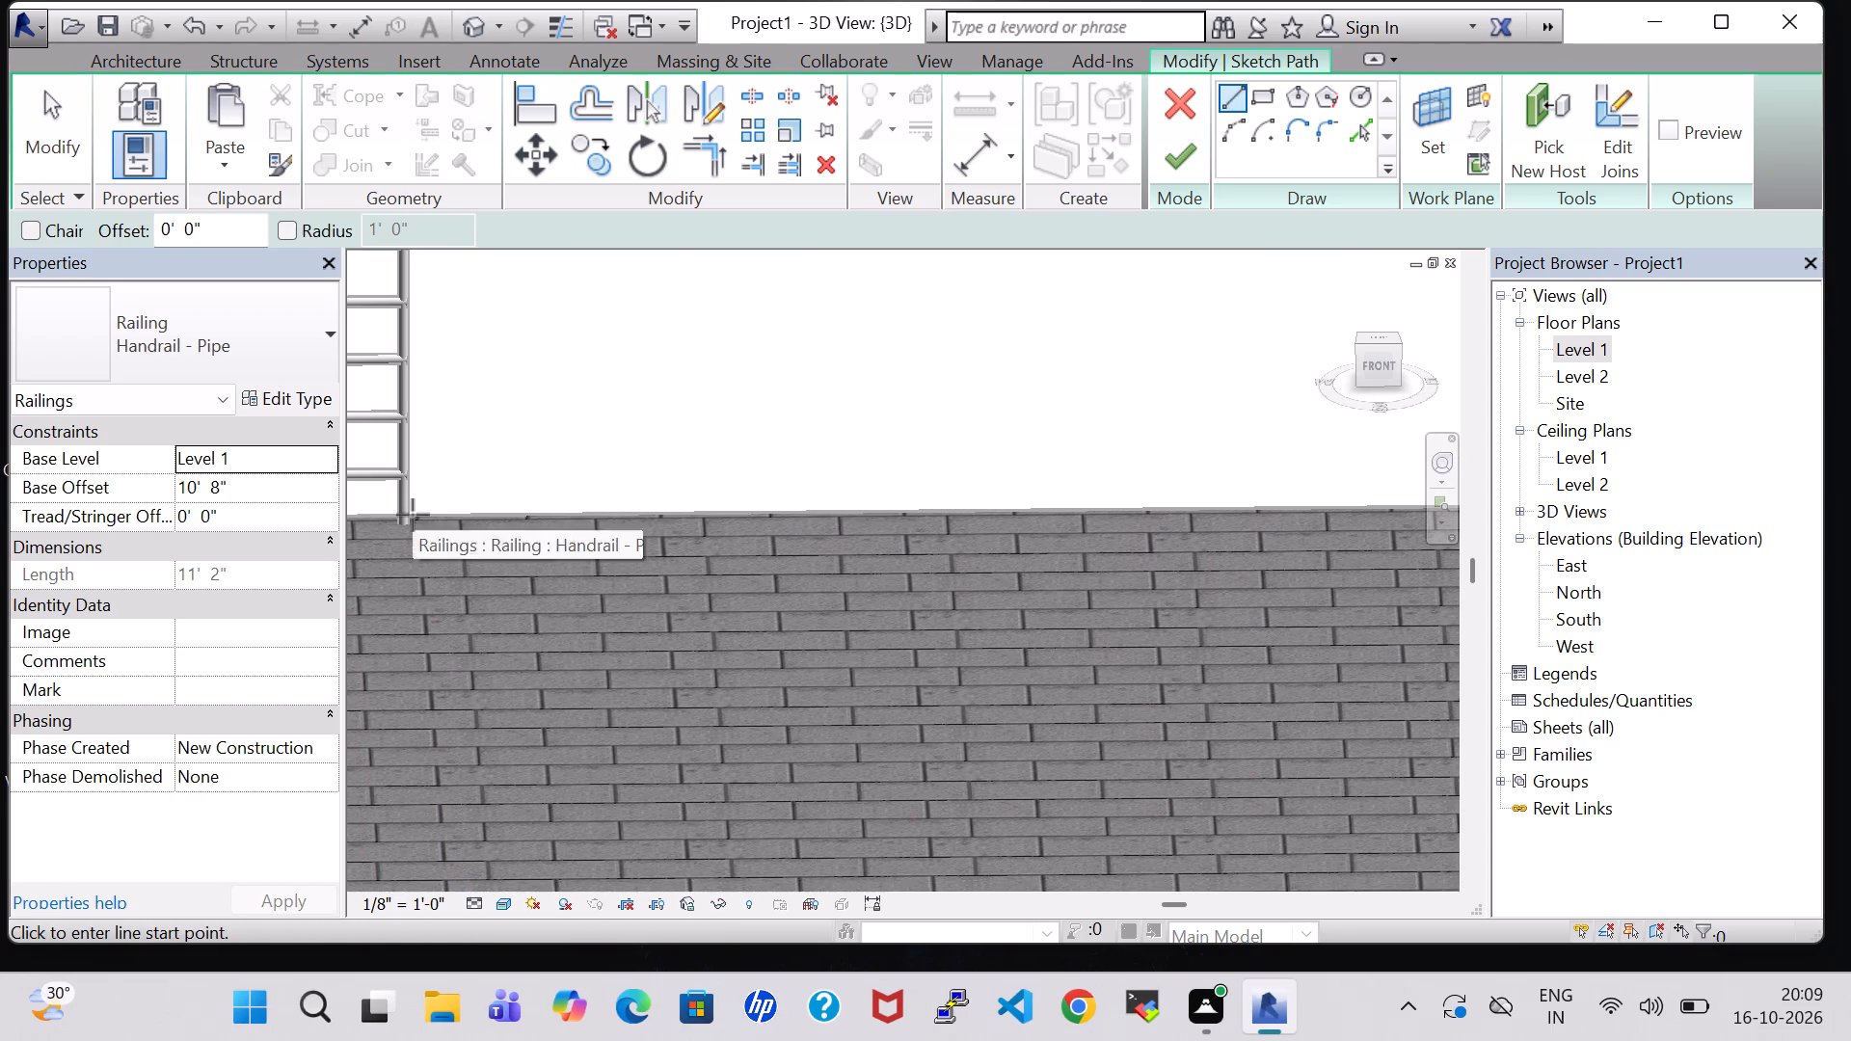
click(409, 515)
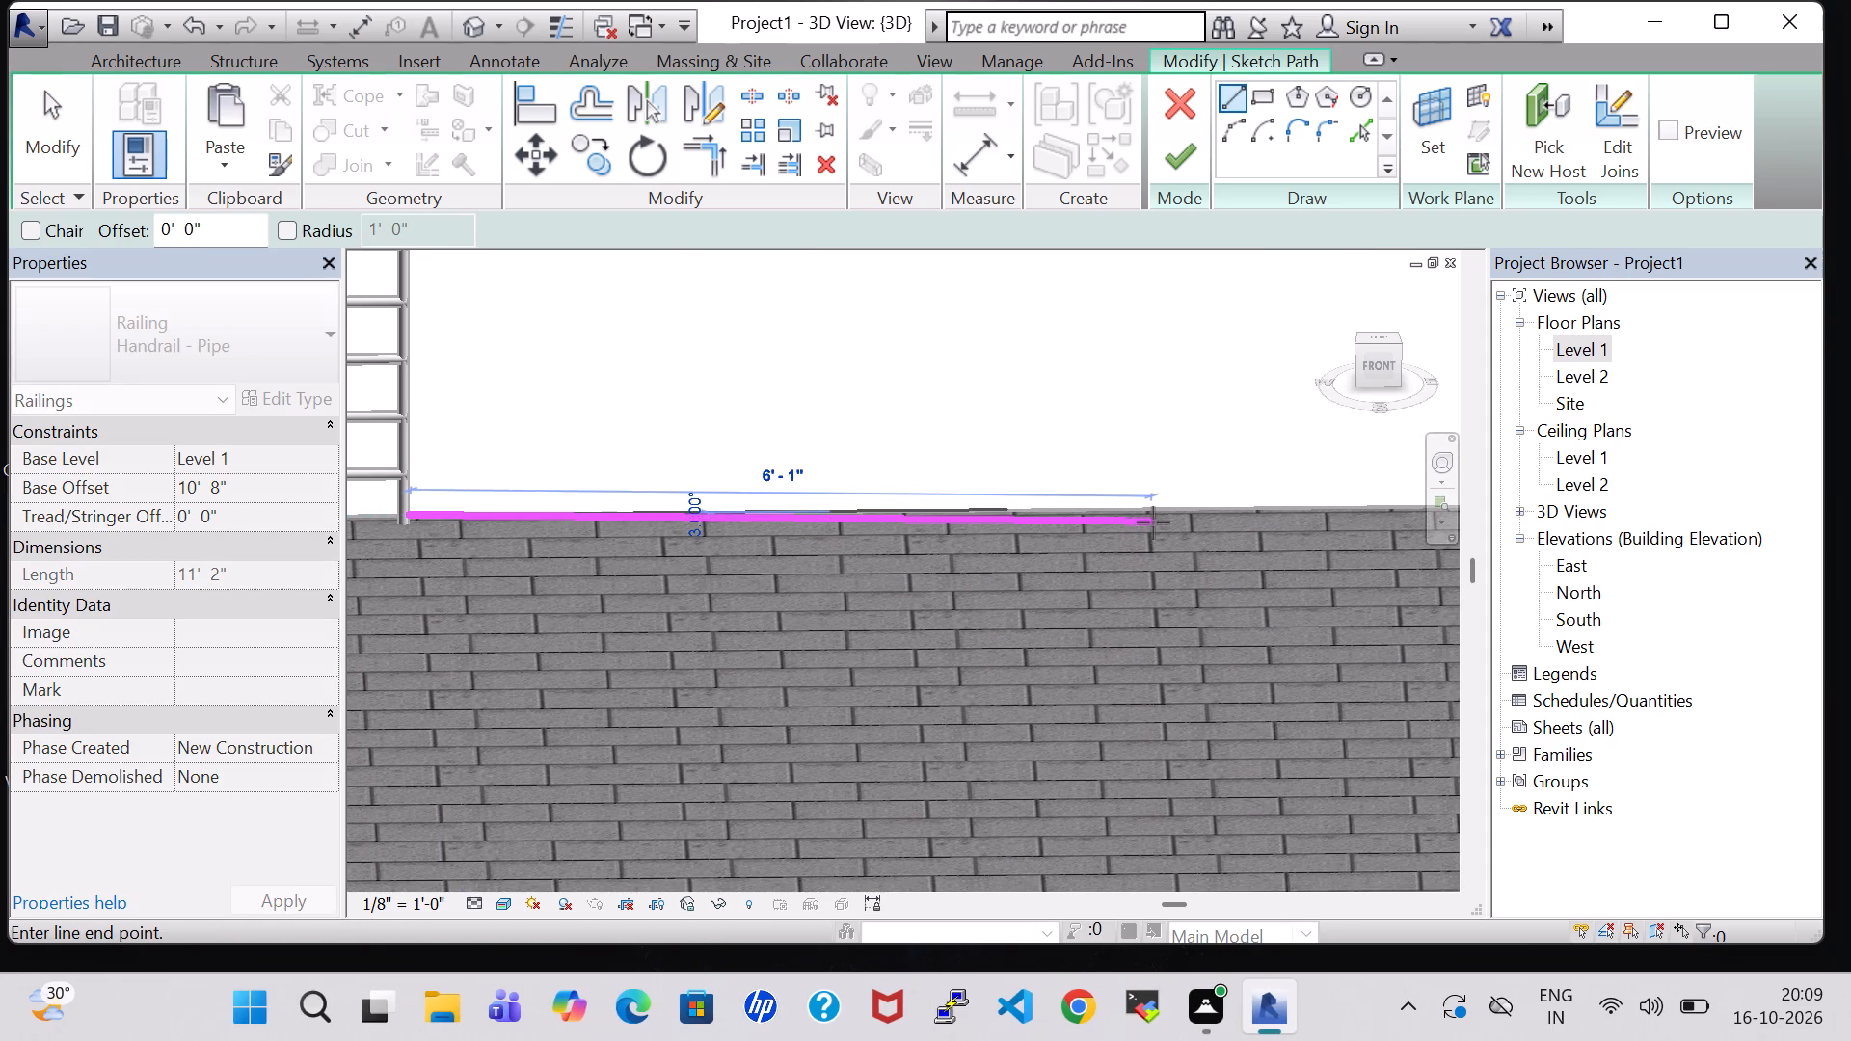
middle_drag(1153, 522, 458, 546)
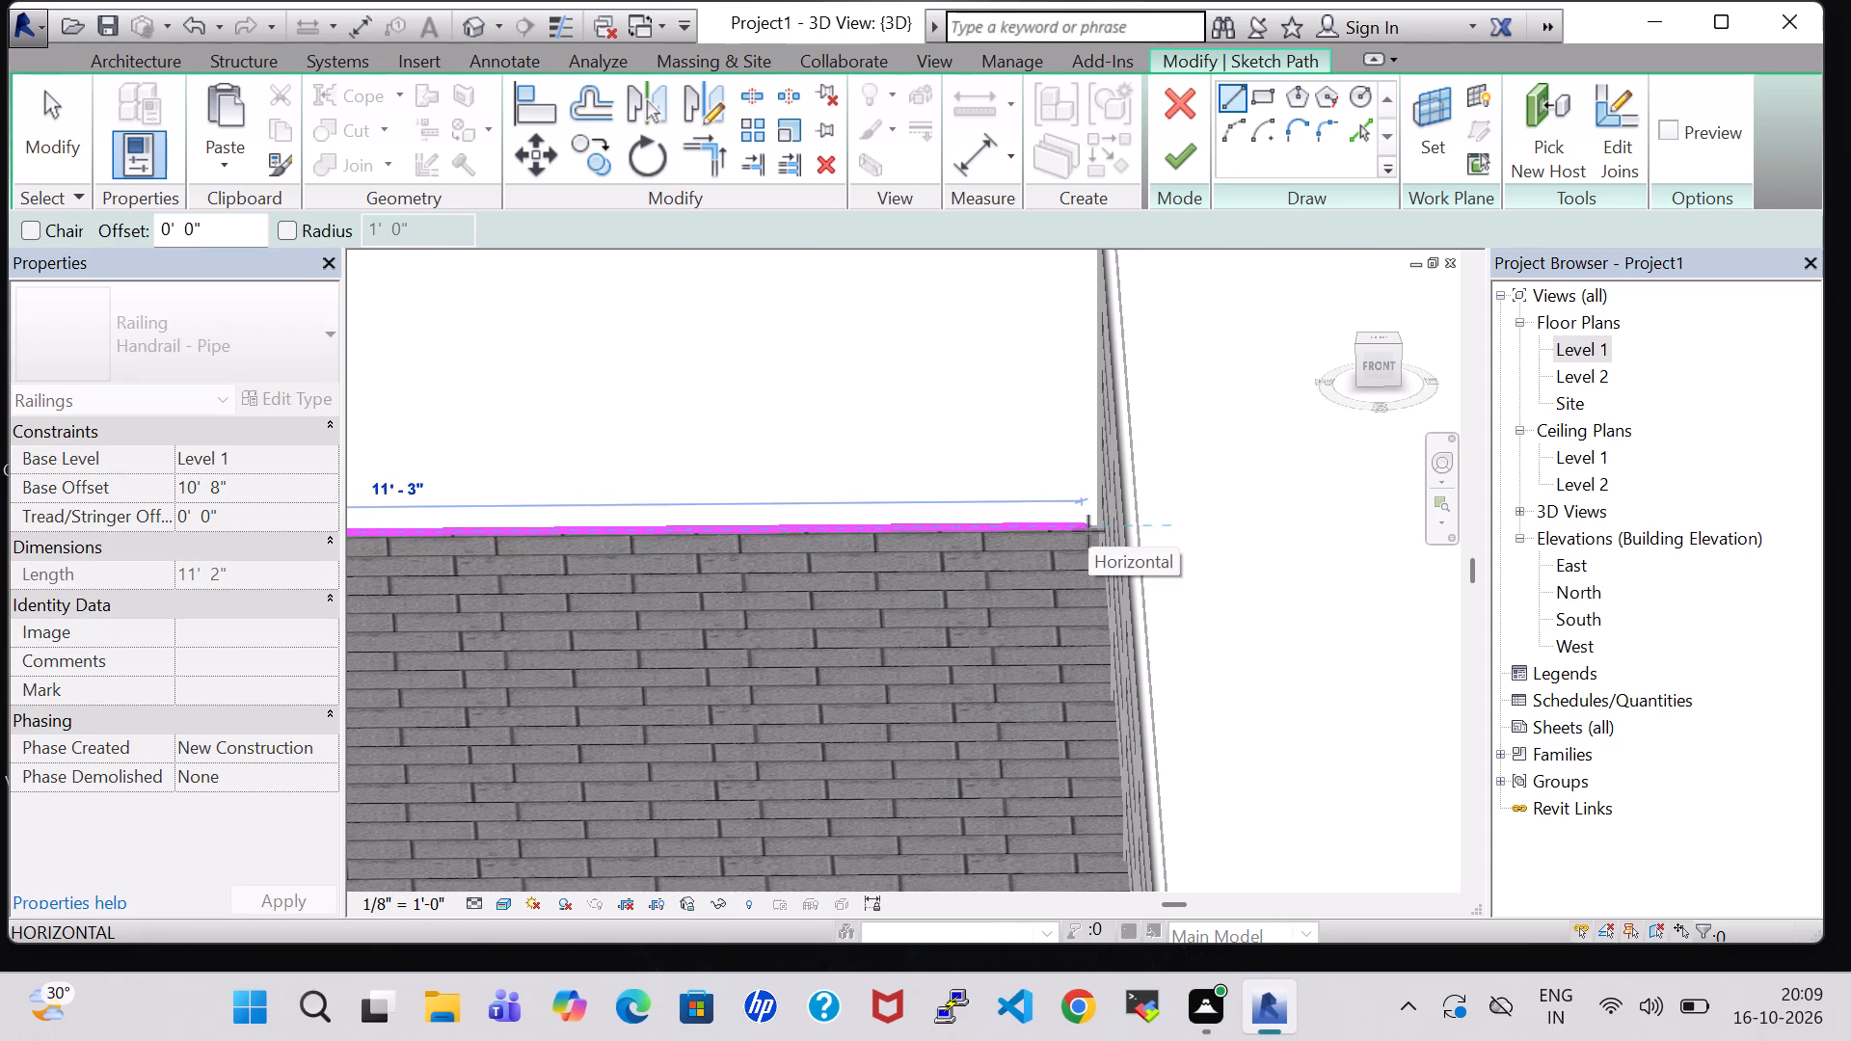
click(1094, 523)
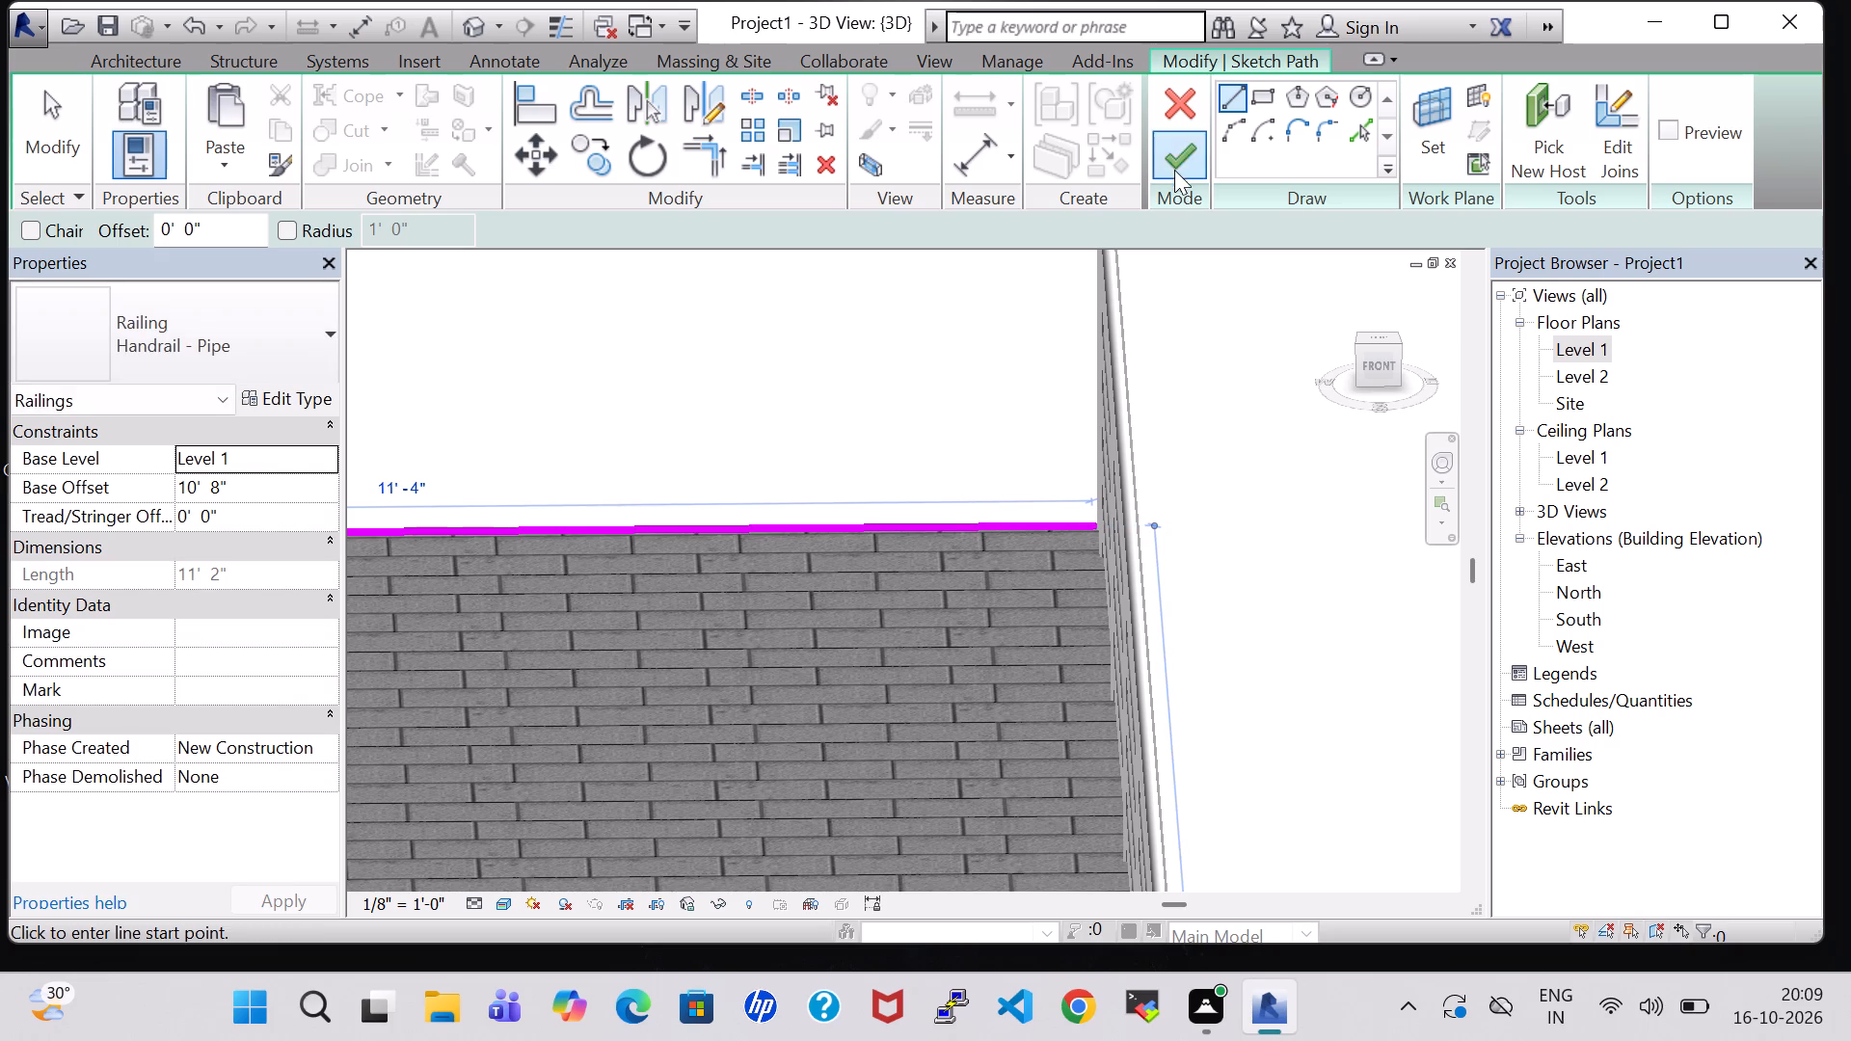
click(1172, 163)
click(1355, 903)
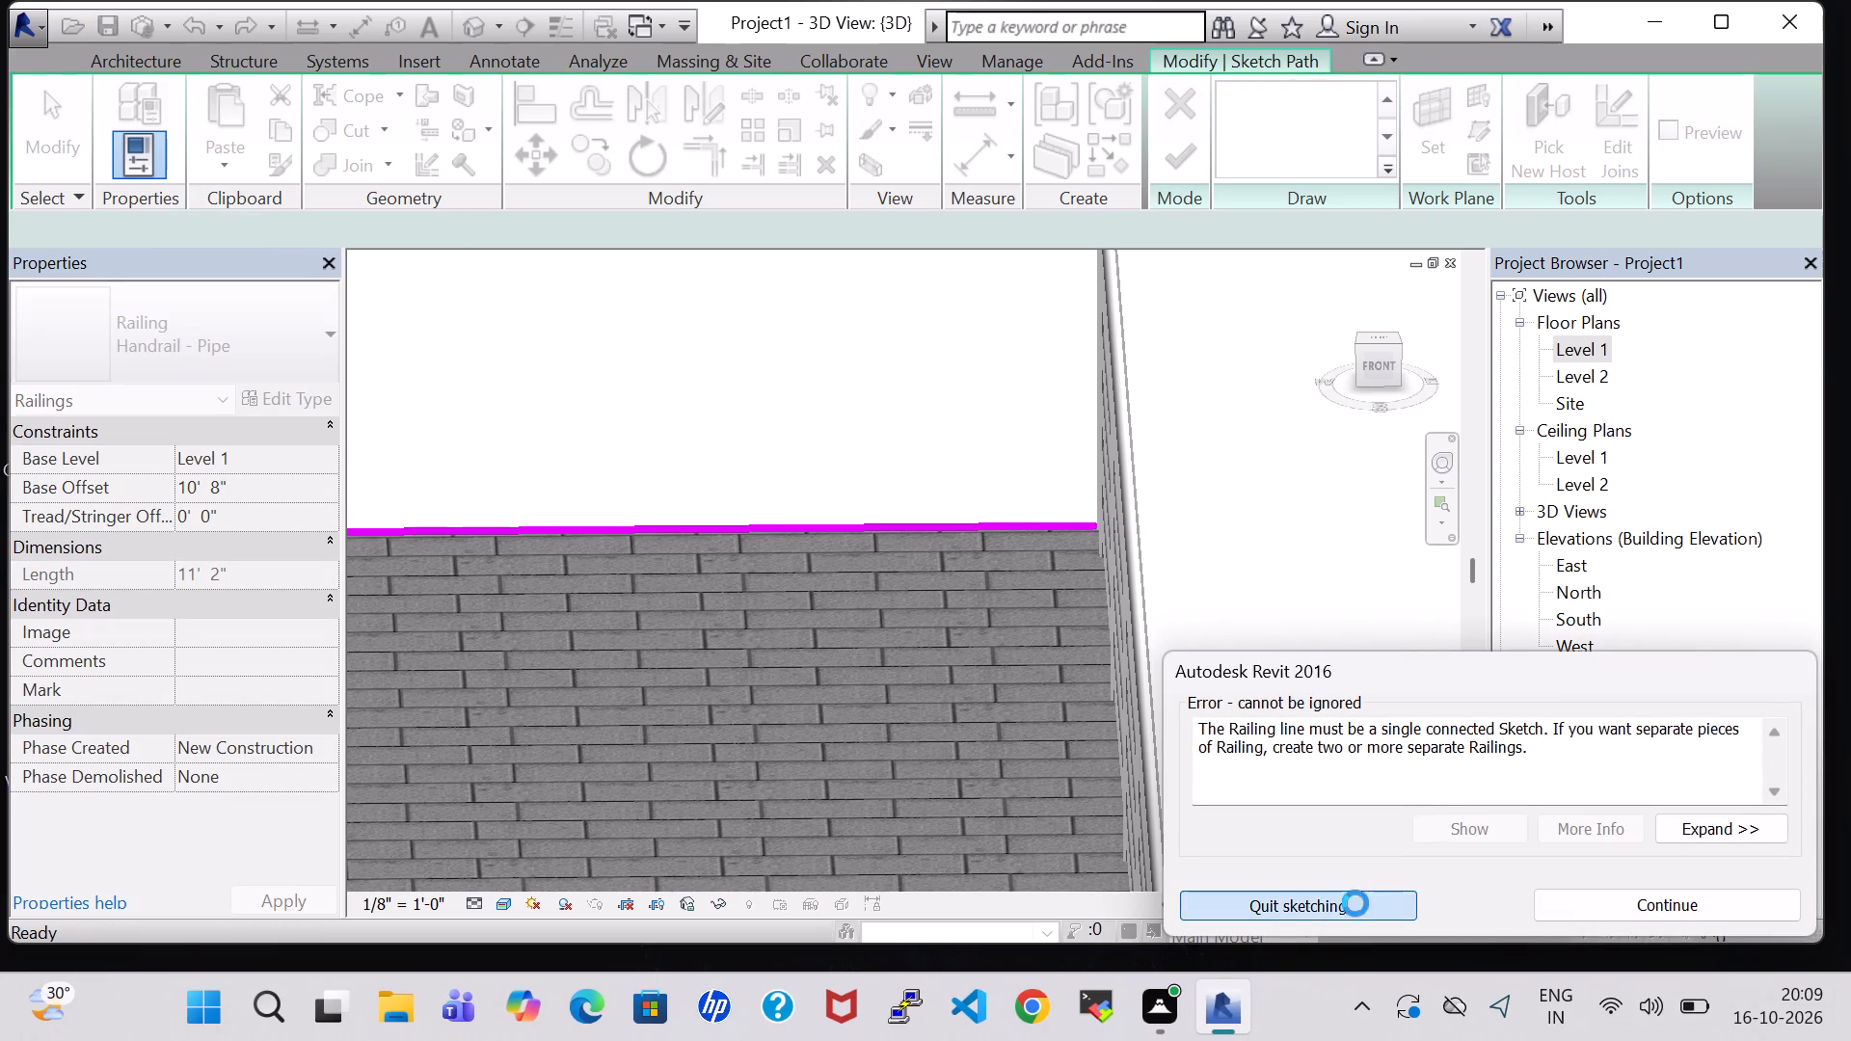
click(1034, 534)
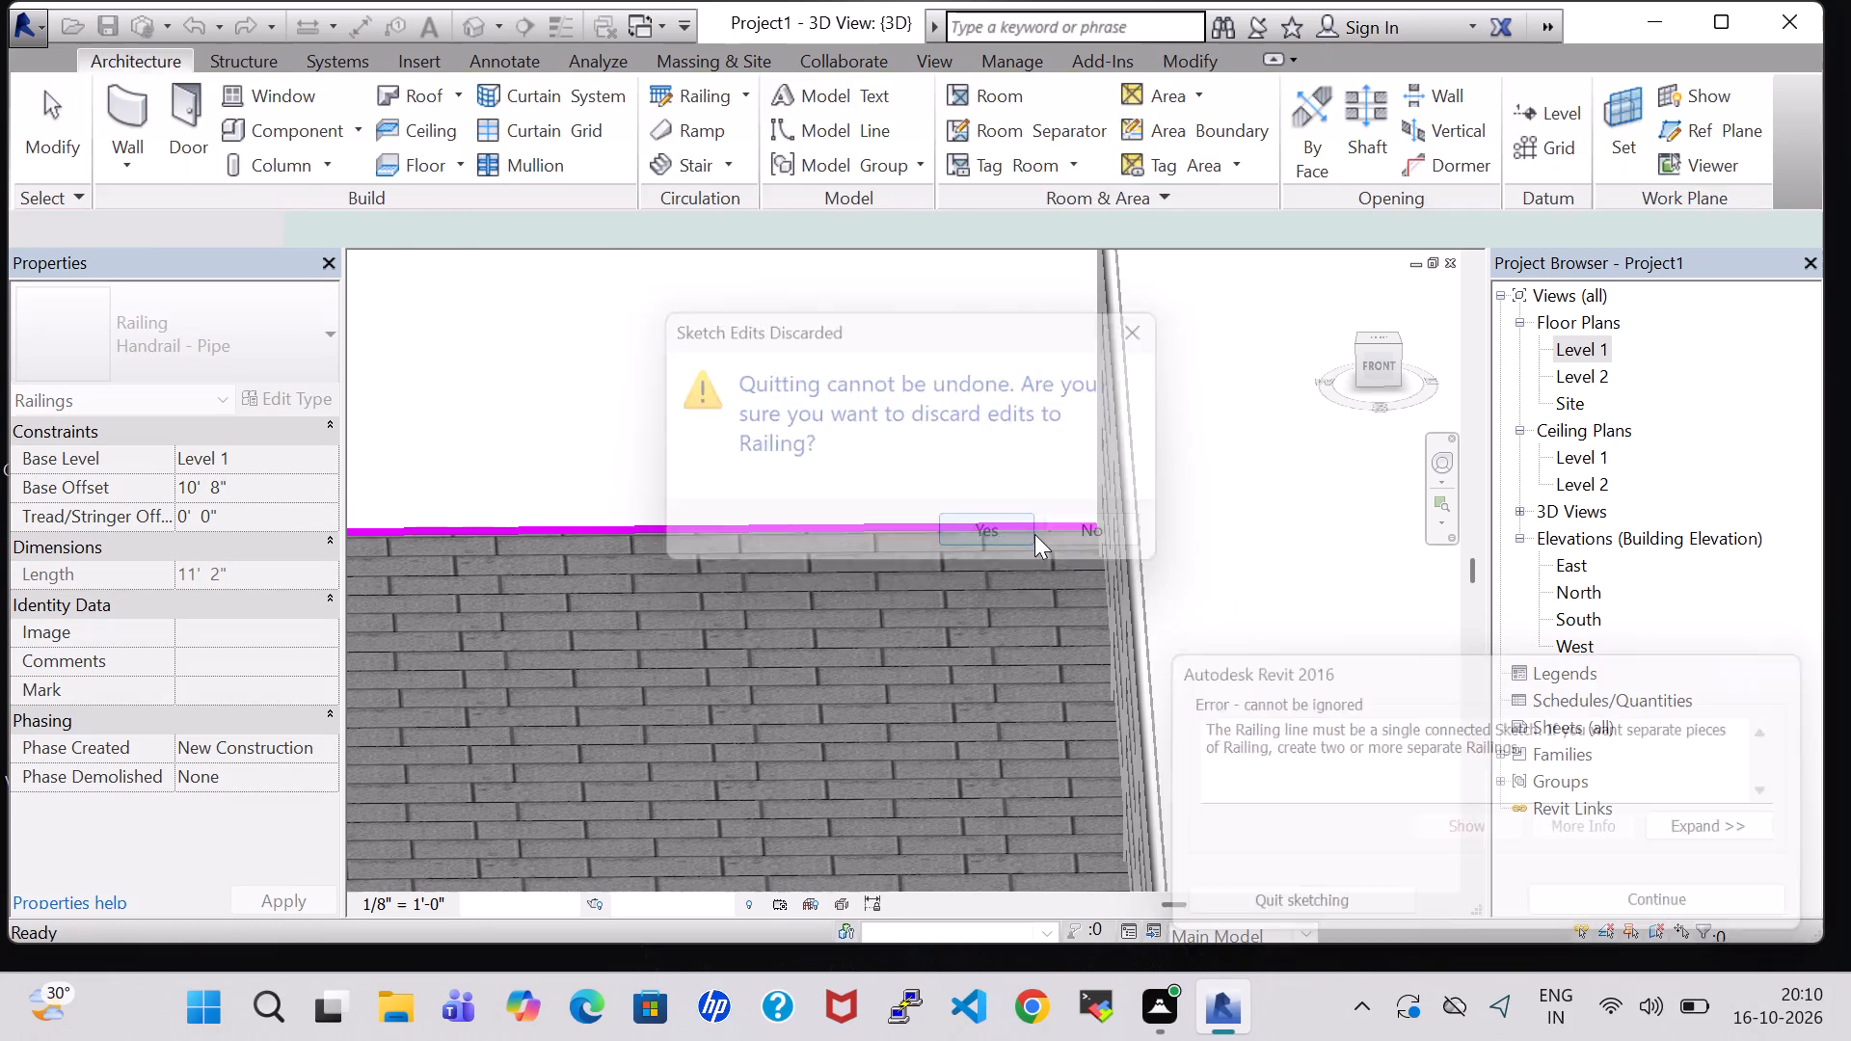
Nudge the shorter rear roof railing two increments sideways toward the adjoining rear railing to close the gap between them.
key(Left)
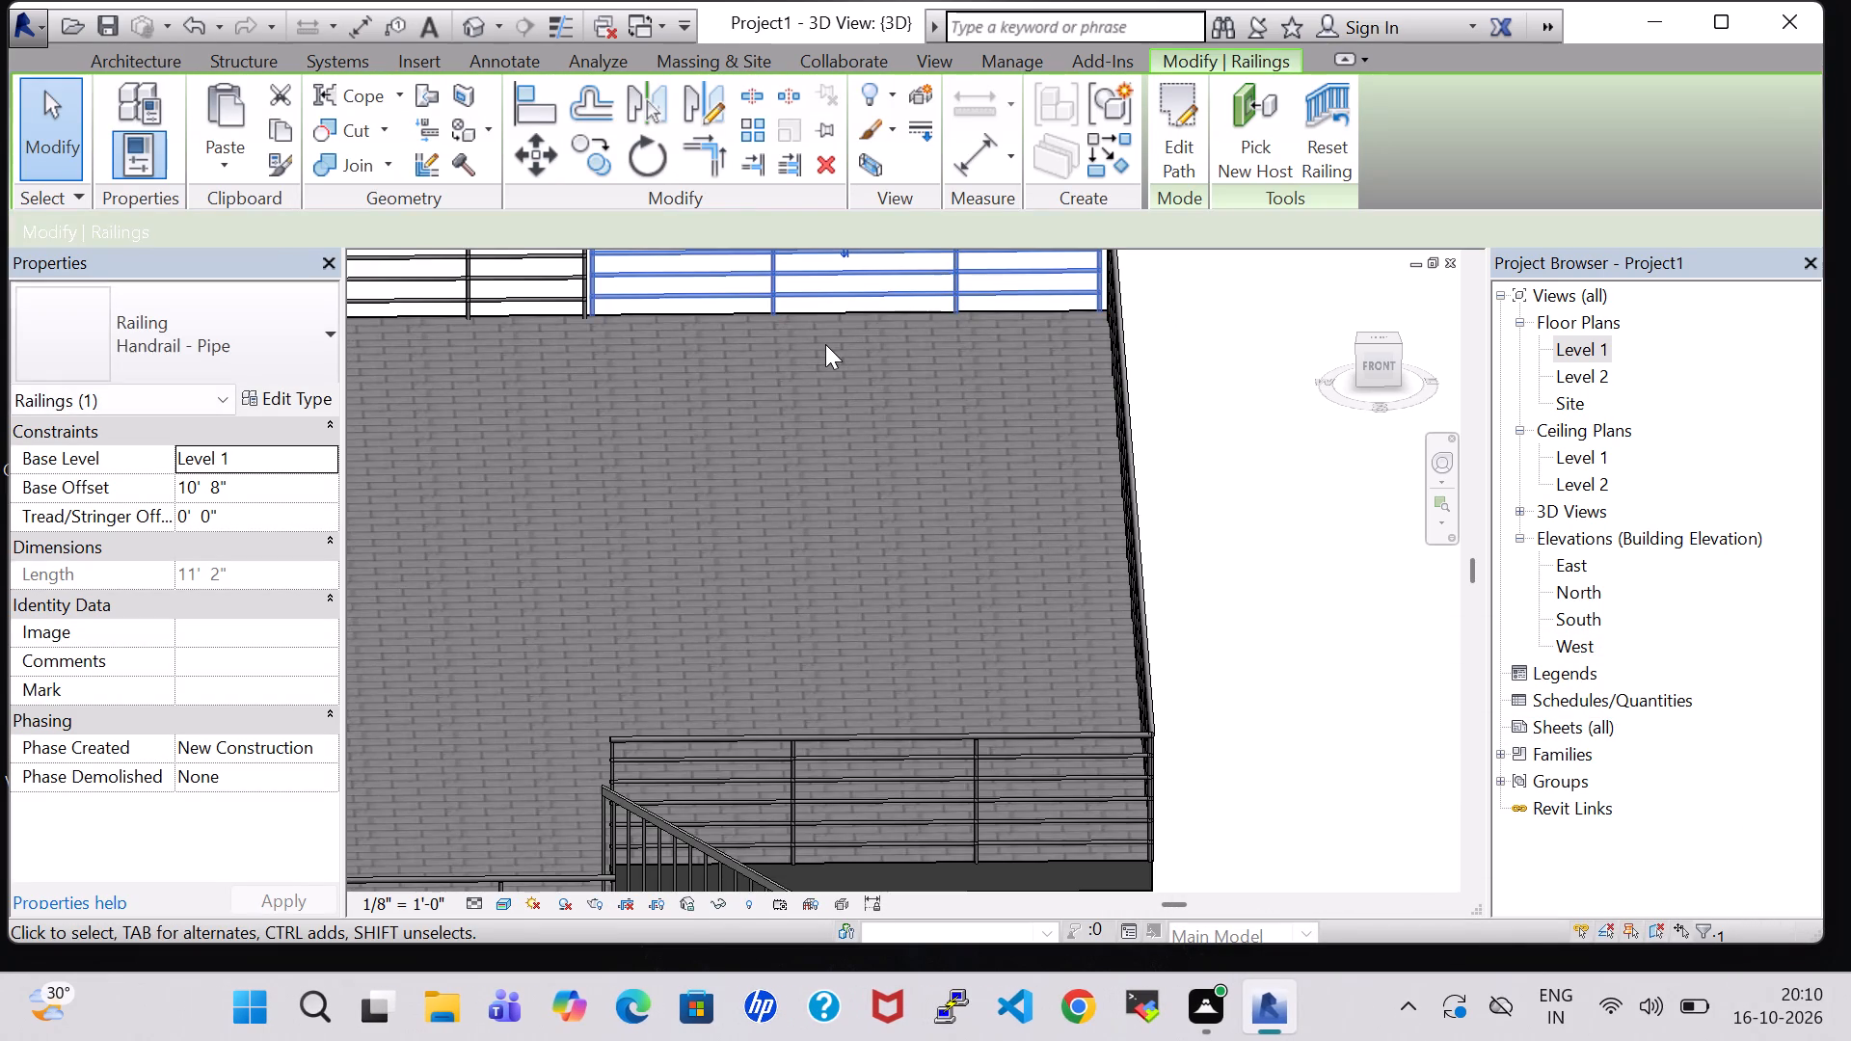
key(Left)
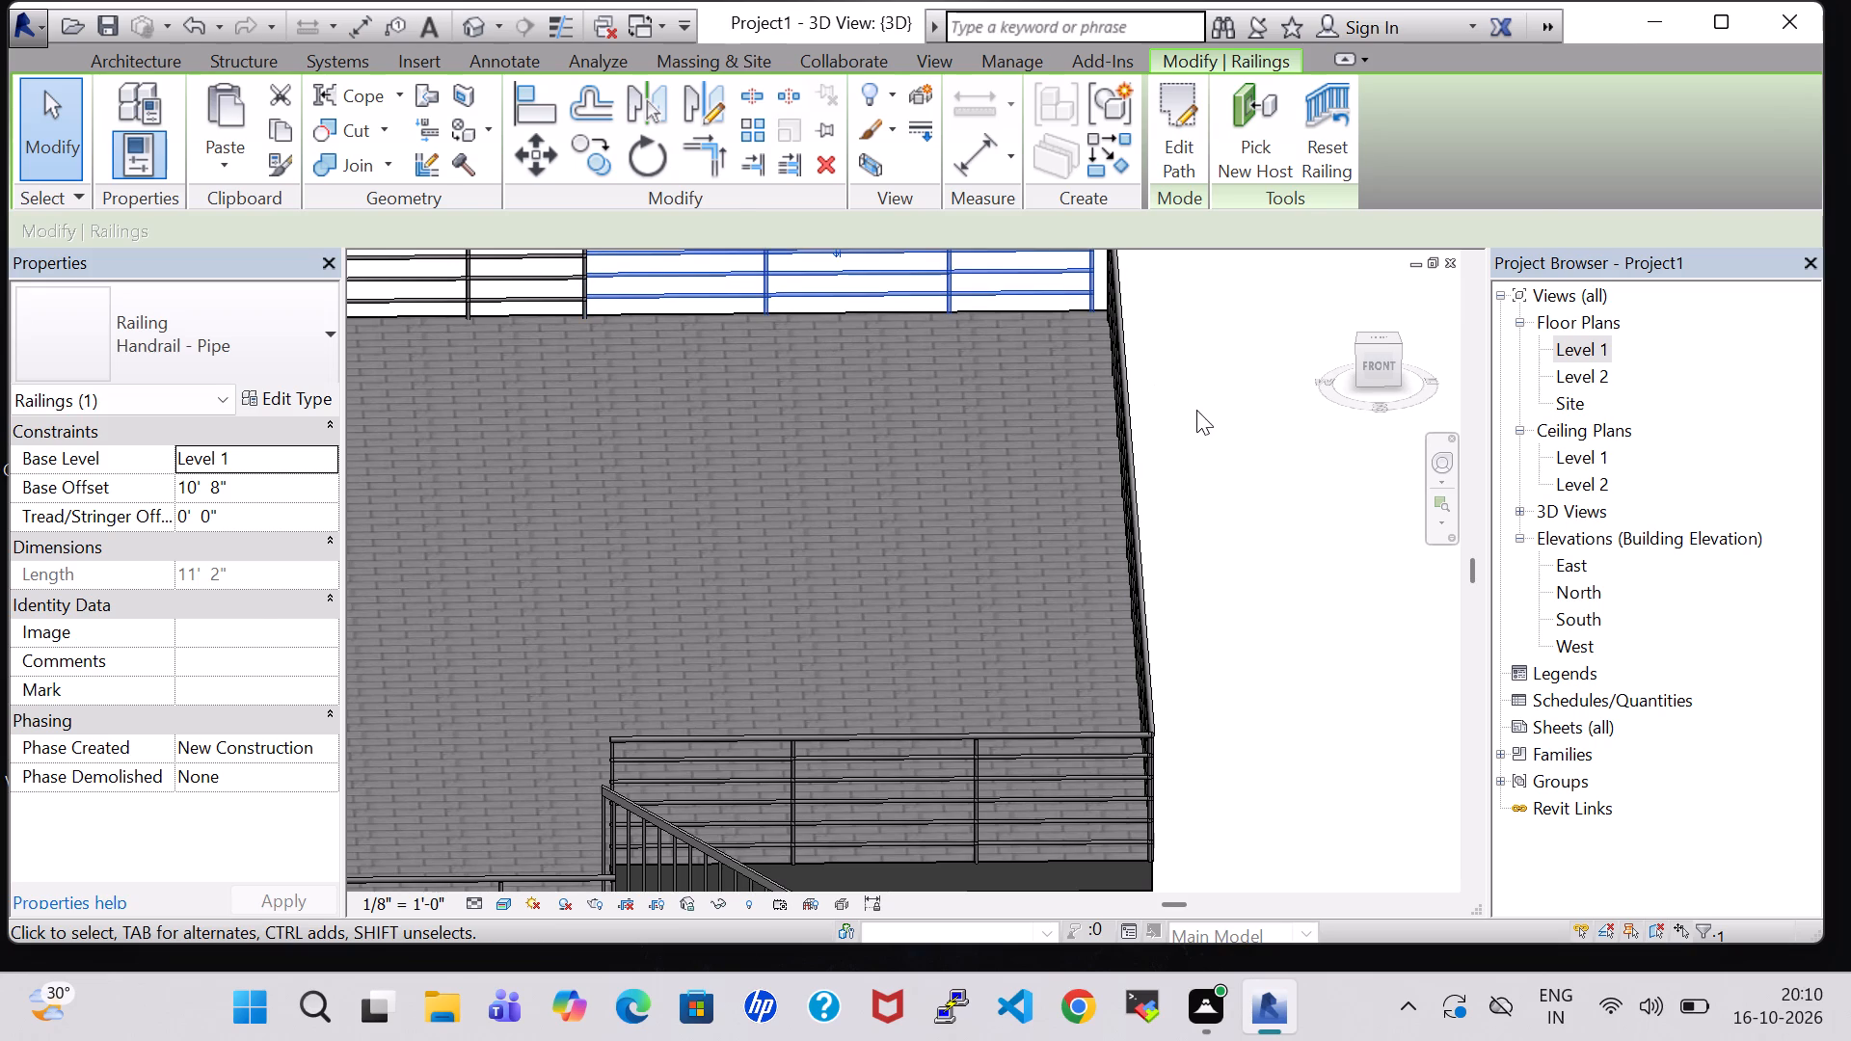
click(1196, 414)
Examine the roof railings' corners and joints from several sides of the house in 3D.
shift+middle_drag(1245, 494, 1059, 514)
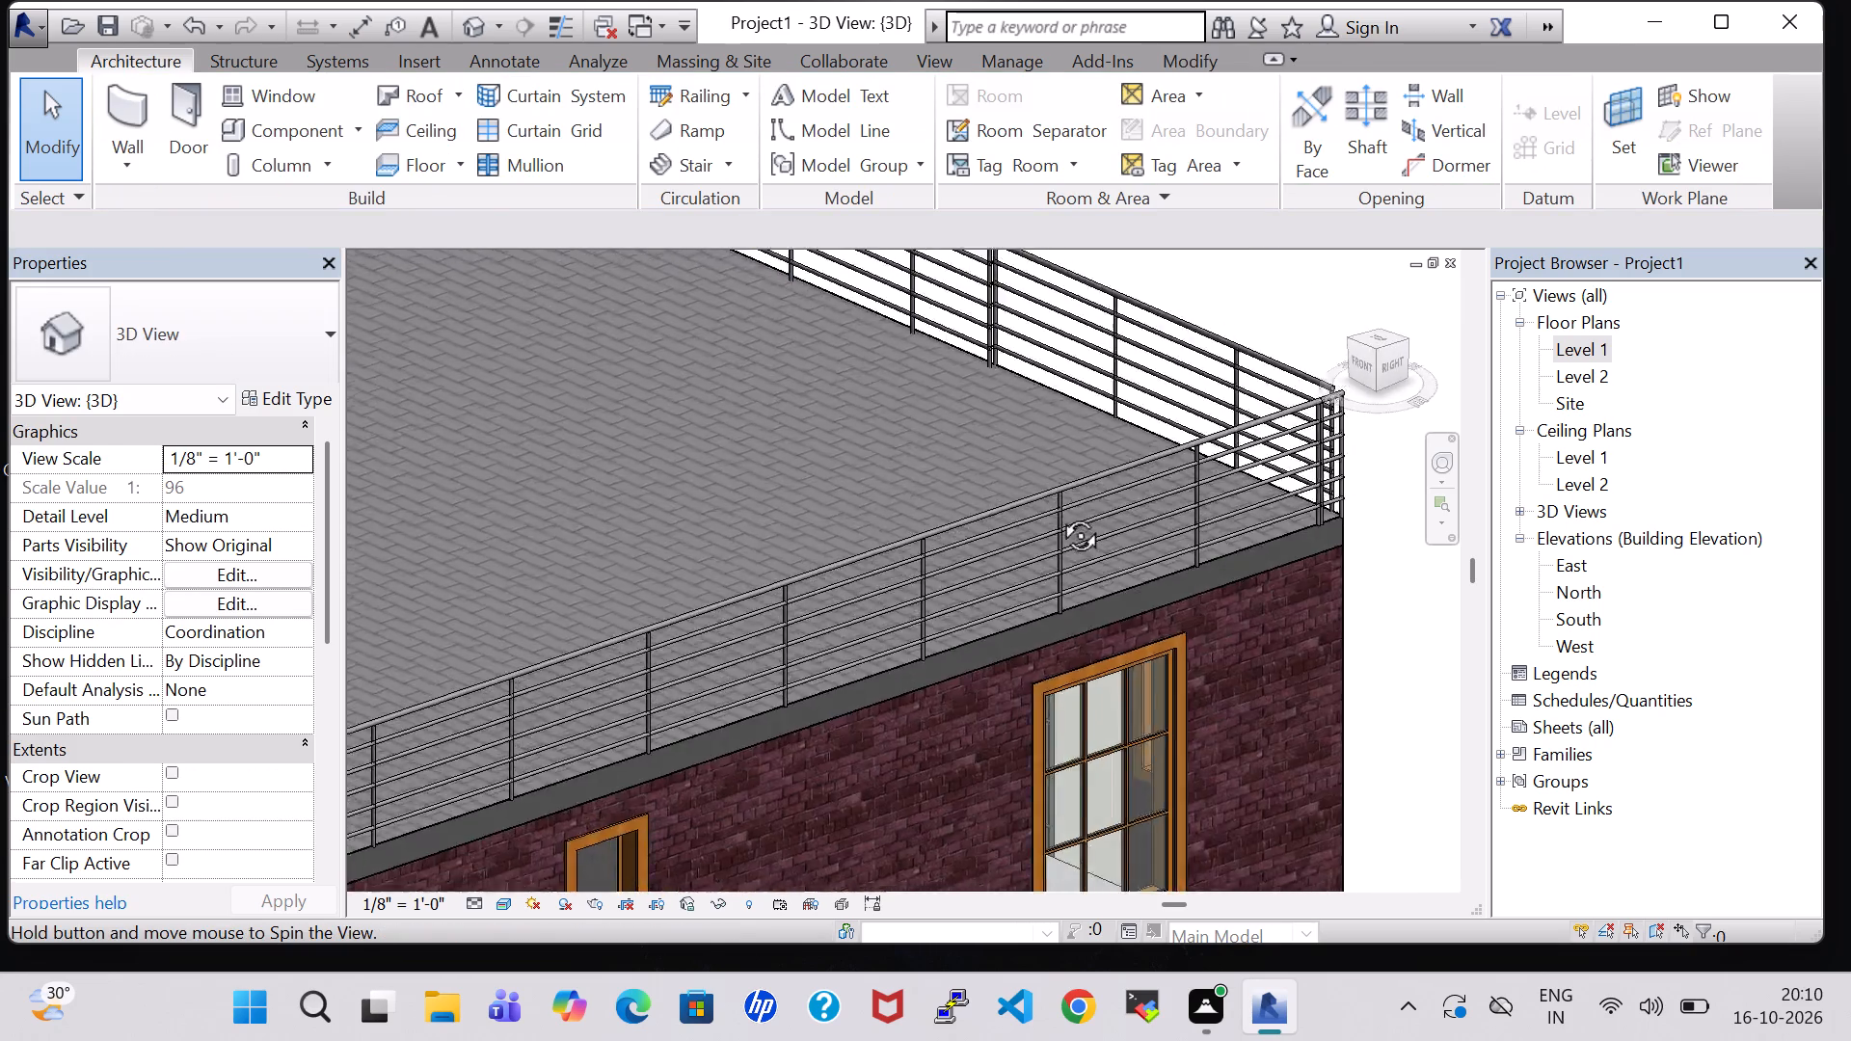
shift+middle_drag(1059, 514, 901, 521)
shift+middle_drag(1218, 727, 1054, 652)
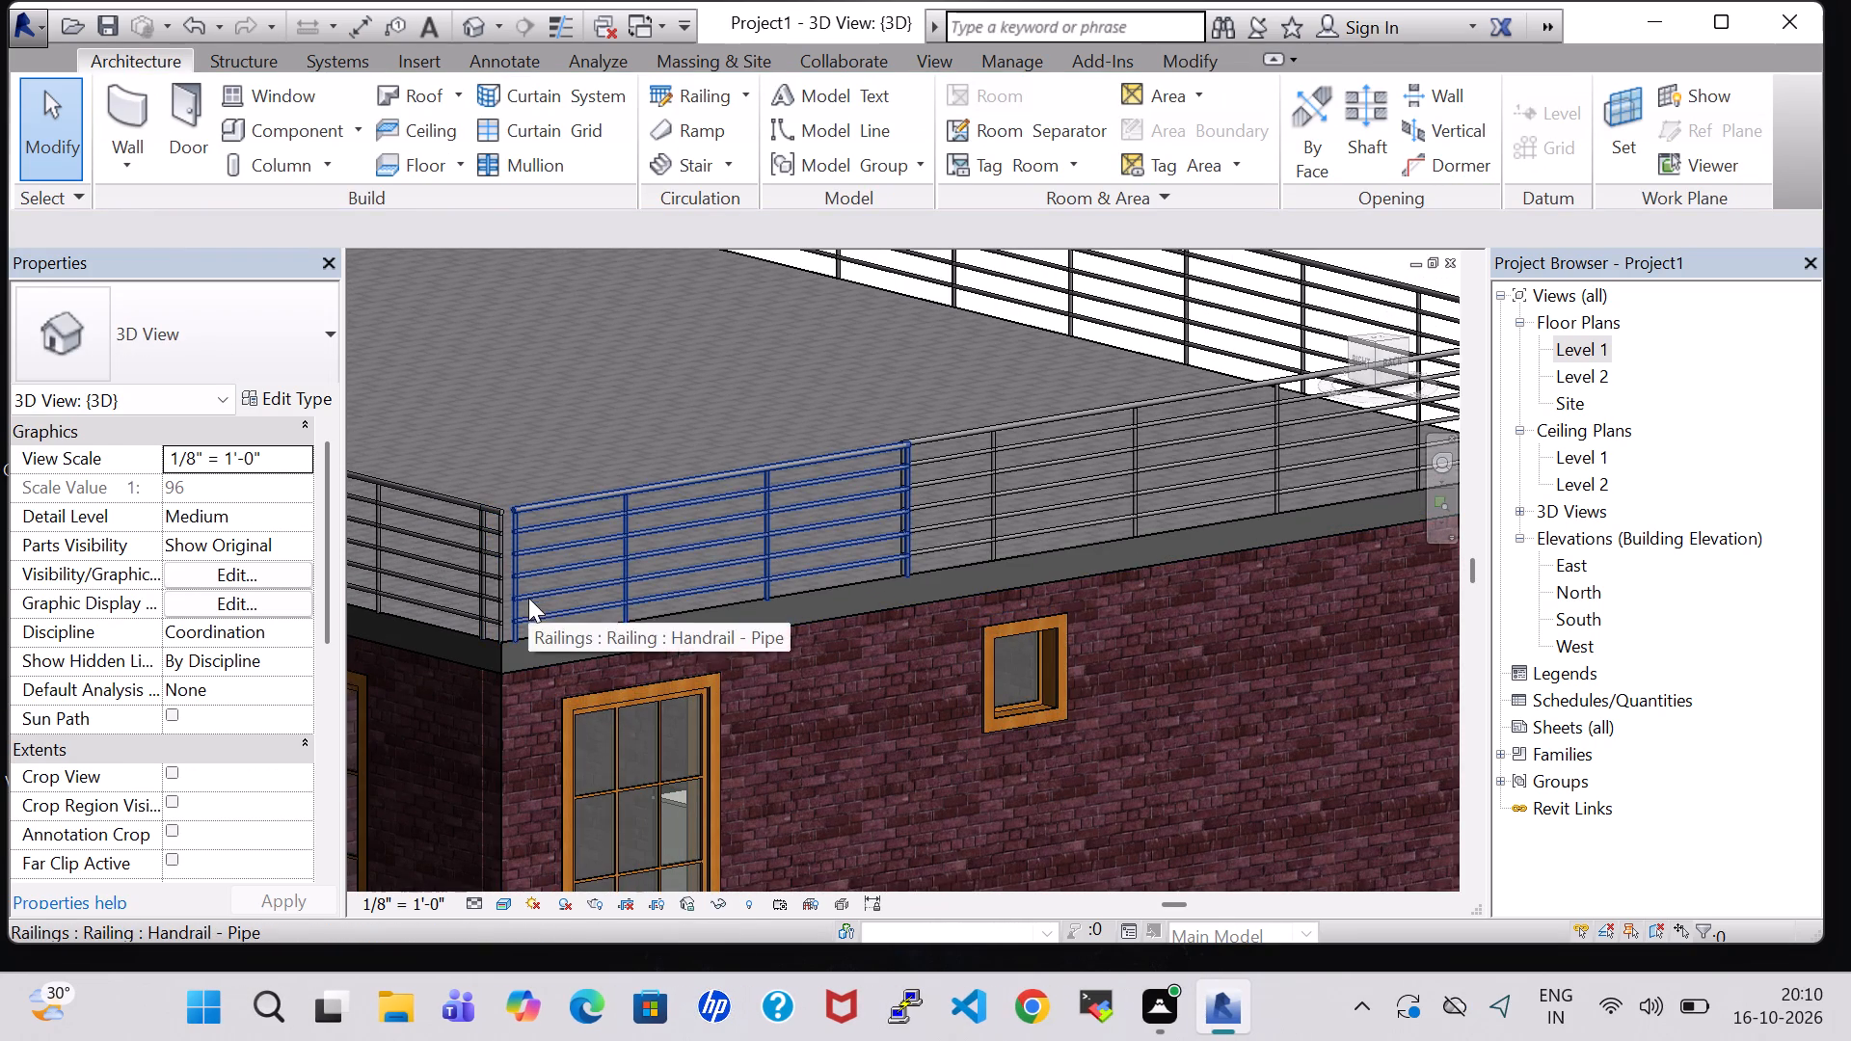
shift+middle_drag(426, 734, 1081, 731)
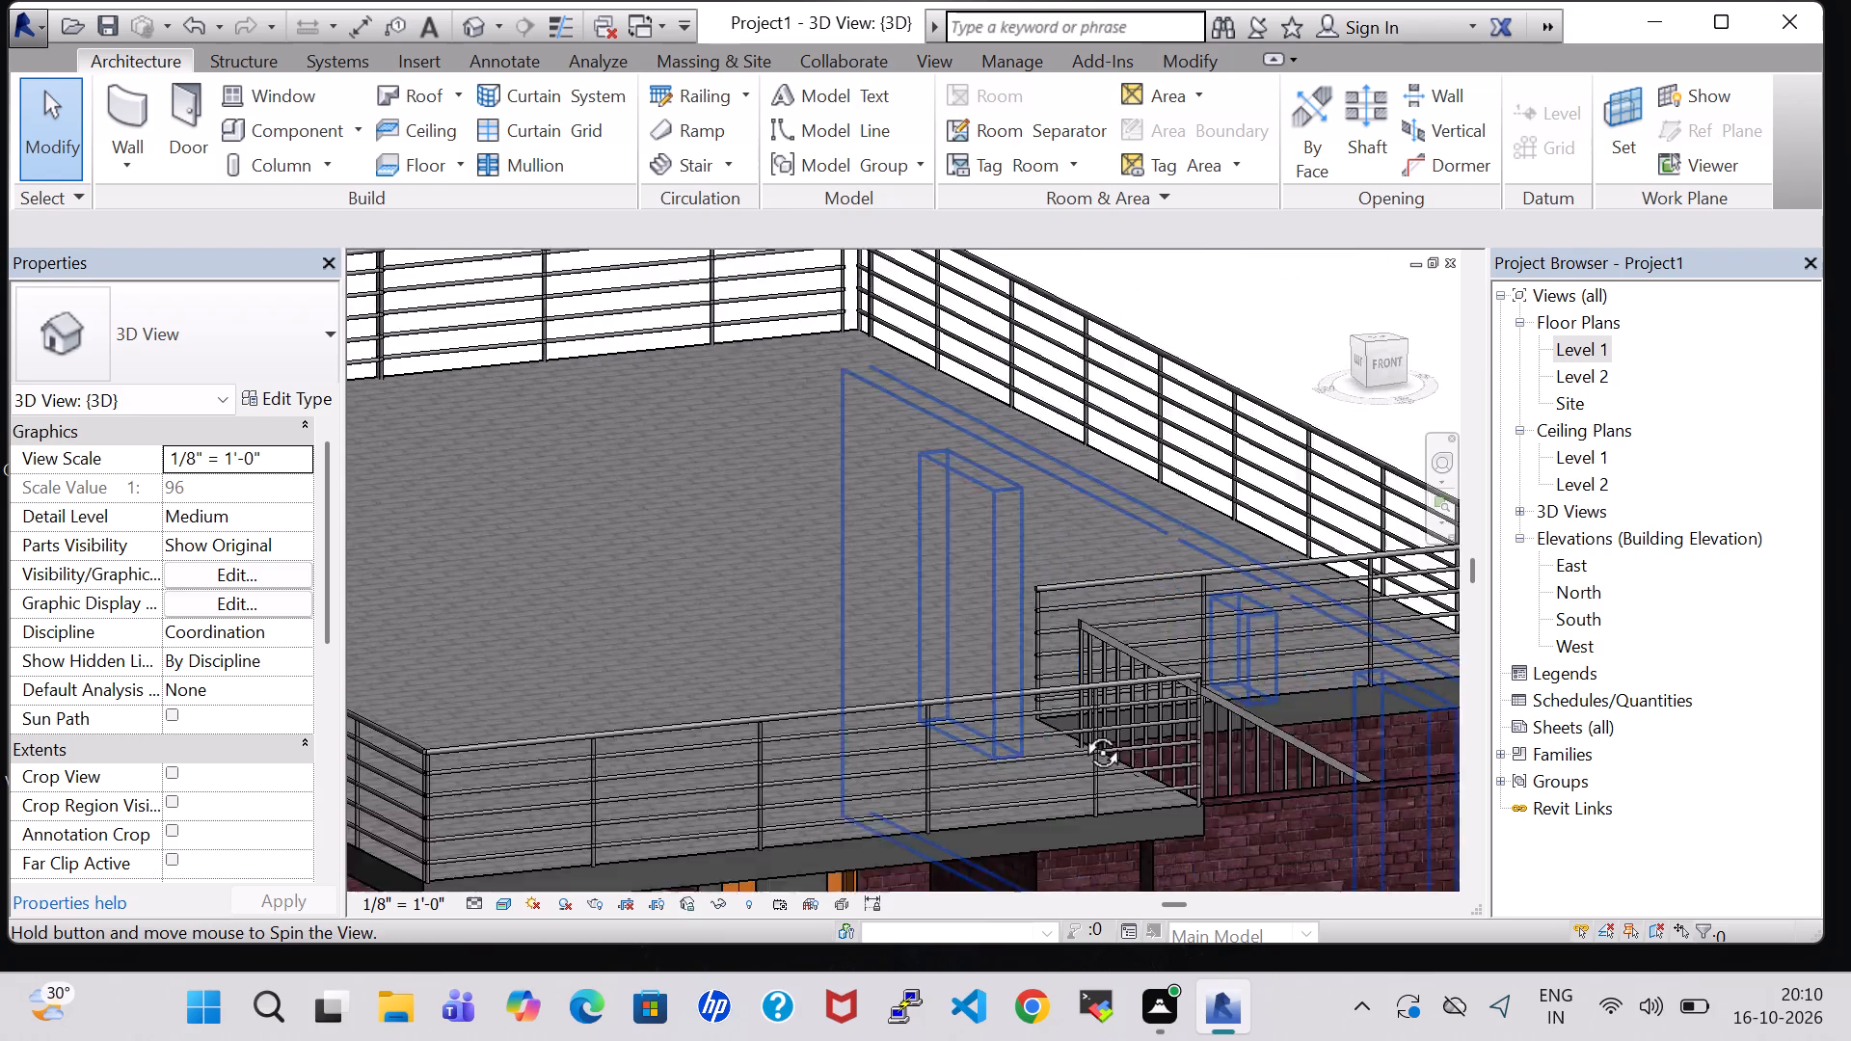
shift+middle_drag(1081, 731, 969, 677)
scroll(1064, 607, down, 5)
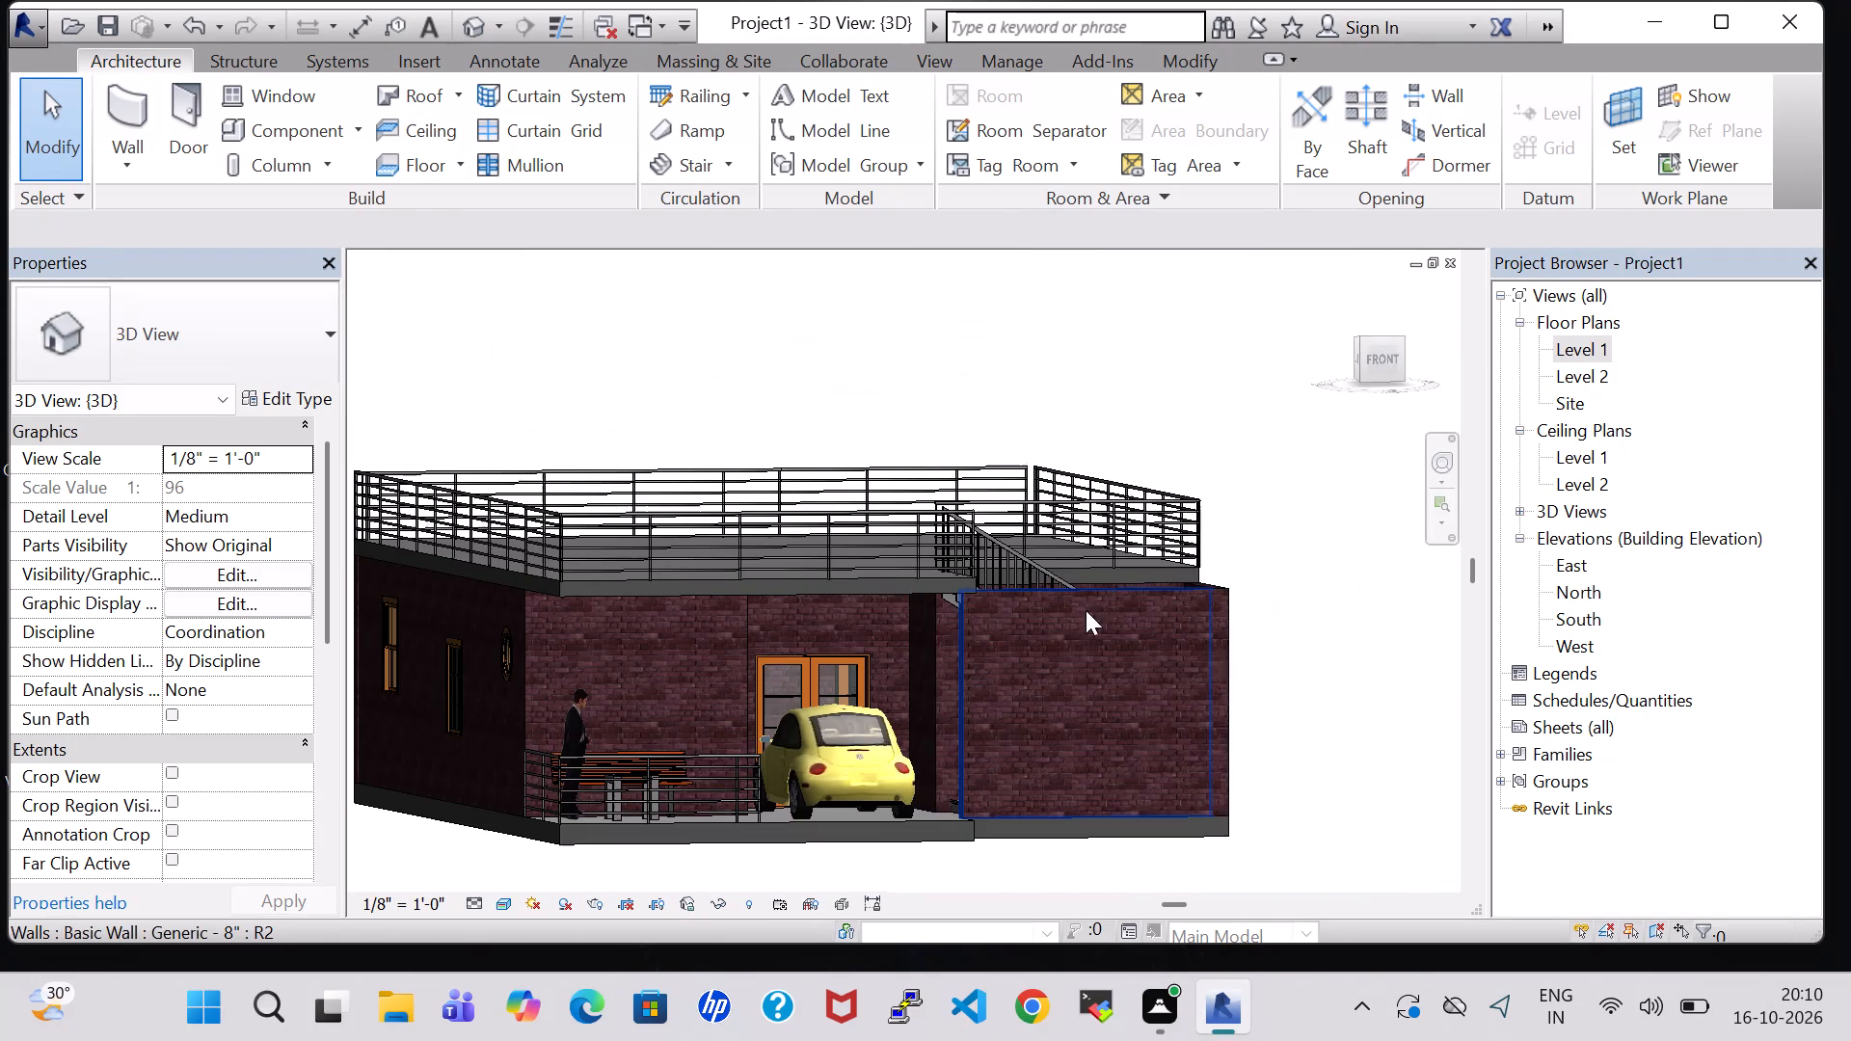
shift+middle_drag(1259, 657, 1216, 672)
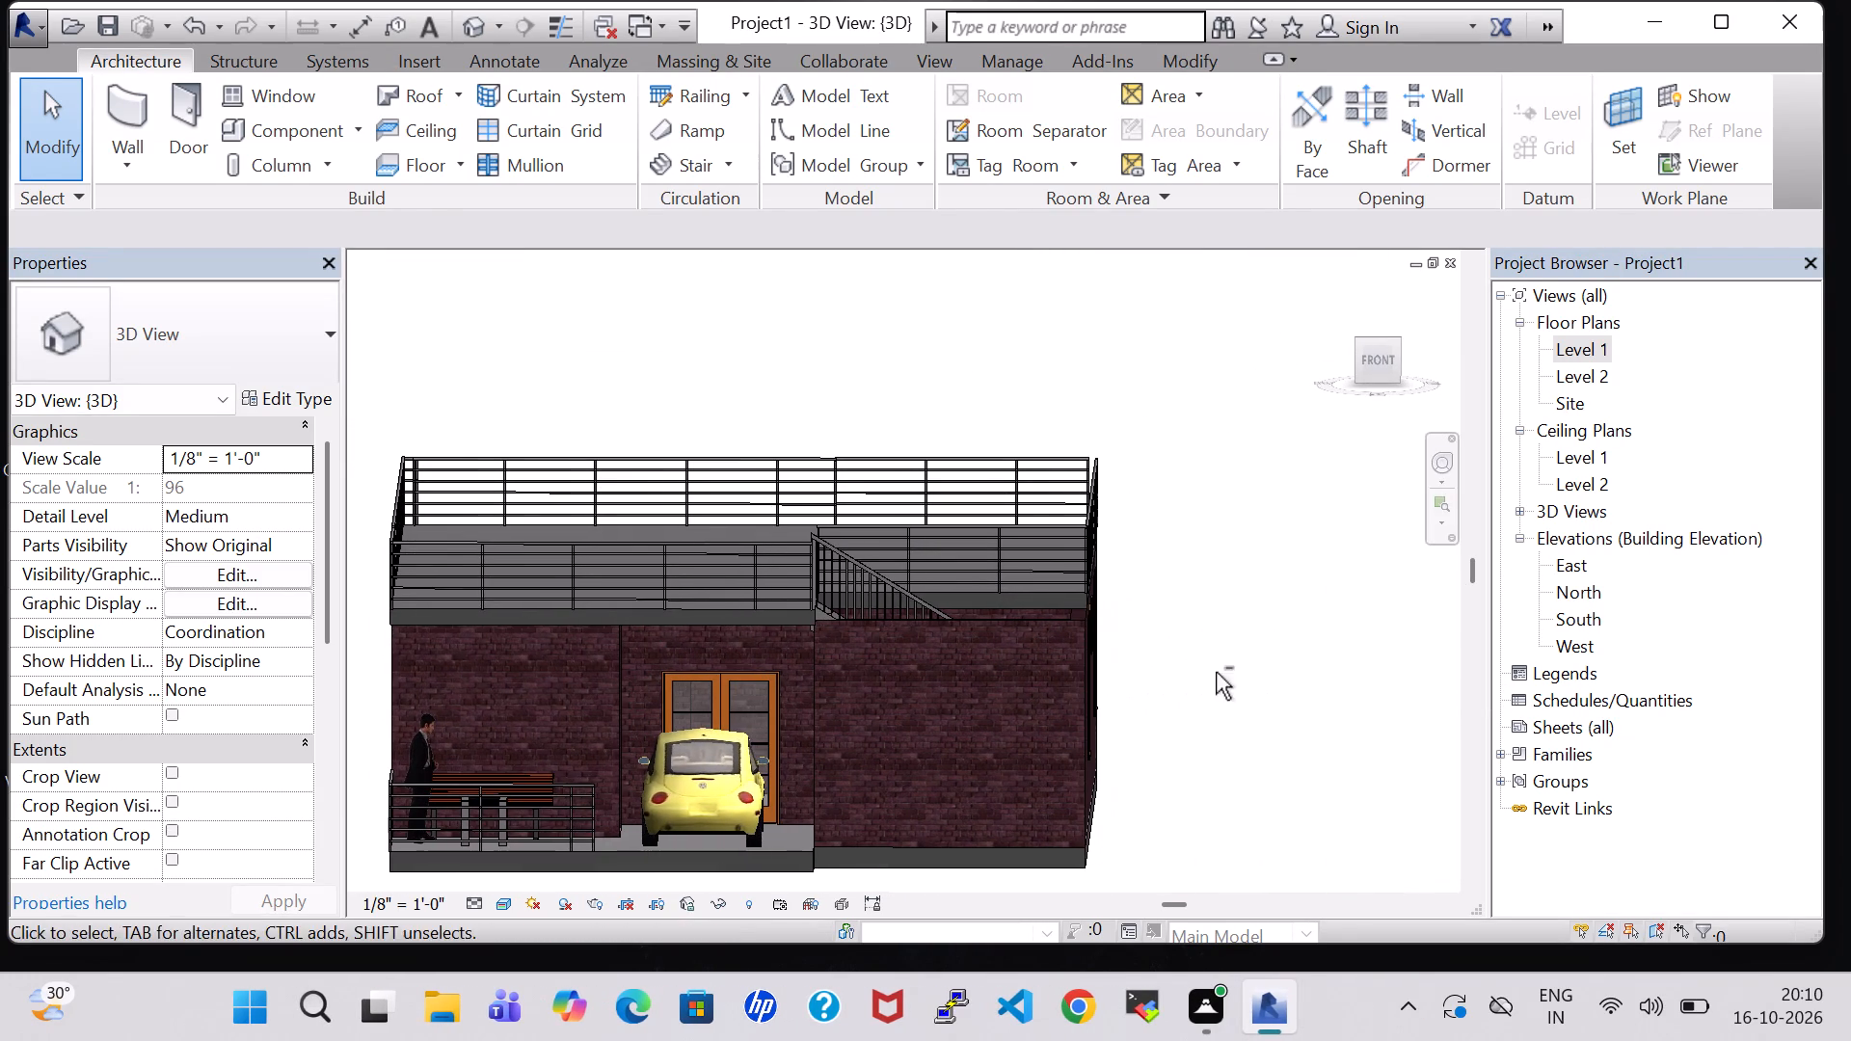
middle_drag(1210, 676, 1234, 528)
middle_drag(1221, 531, 1221, 520)
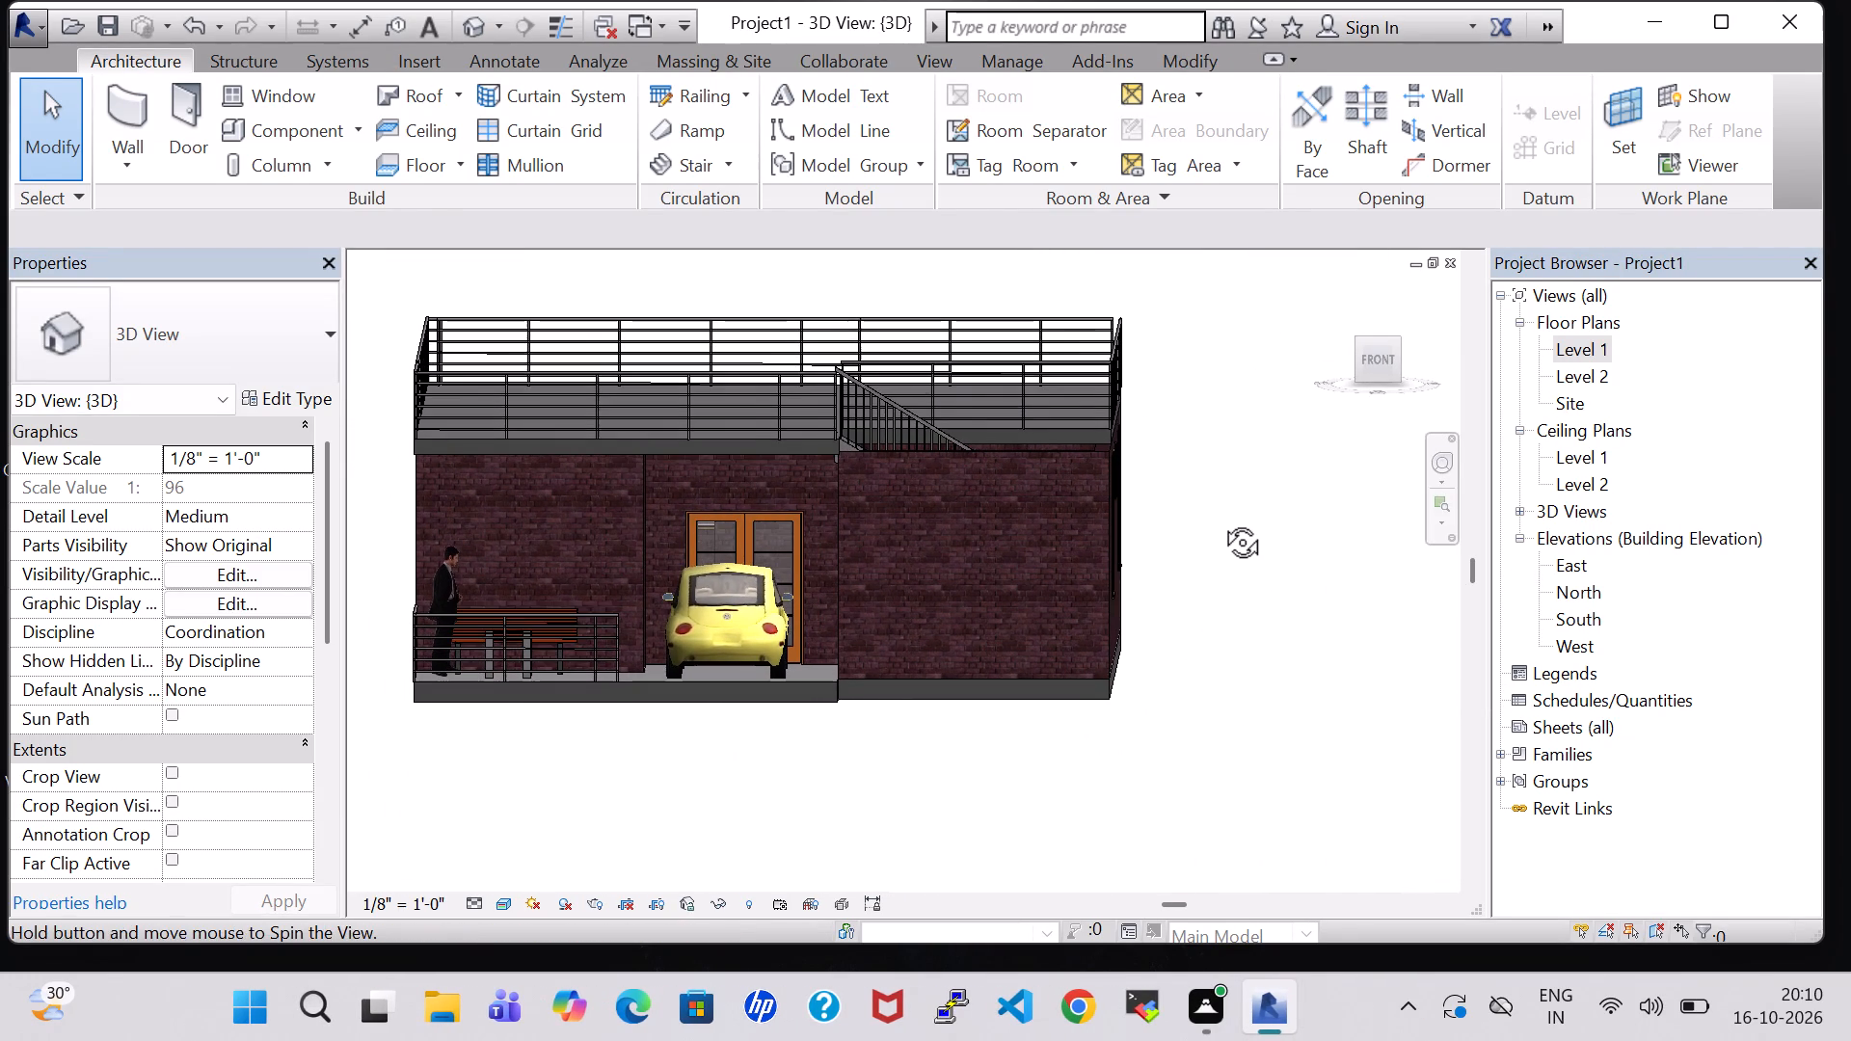
middle_drag(1221, 520, 1064, 640)
shift+middle_drag(1060, 641, 925, 665)
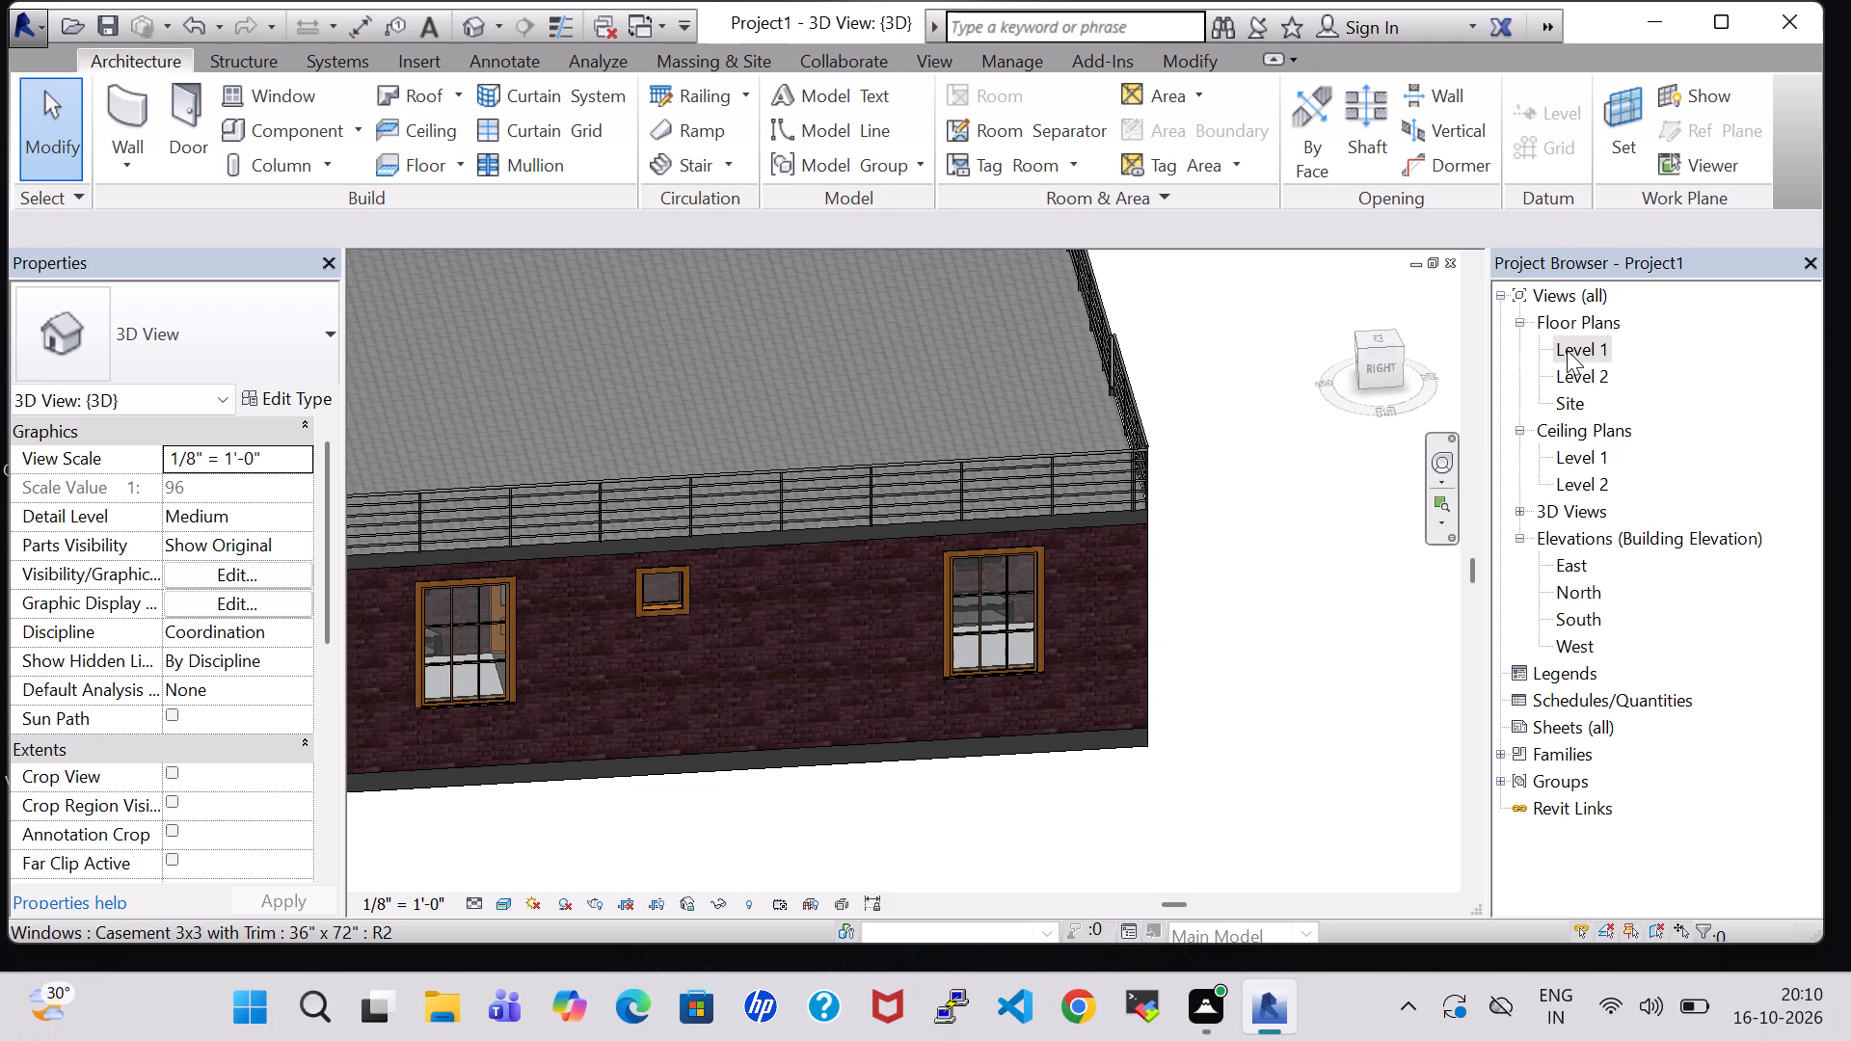
On the Level 1 plan, sketch a short railing 3" long along the rear wall at BED ROOM 1's outer corner.
double_click(1567, 350)
scroll(1162, 555, down, 1)
middle_drag(1162, 478, 1205, 645)
scroll(1225, 587, up, 5)
click(684, 88)
scroll(1106, 350, up, 5)
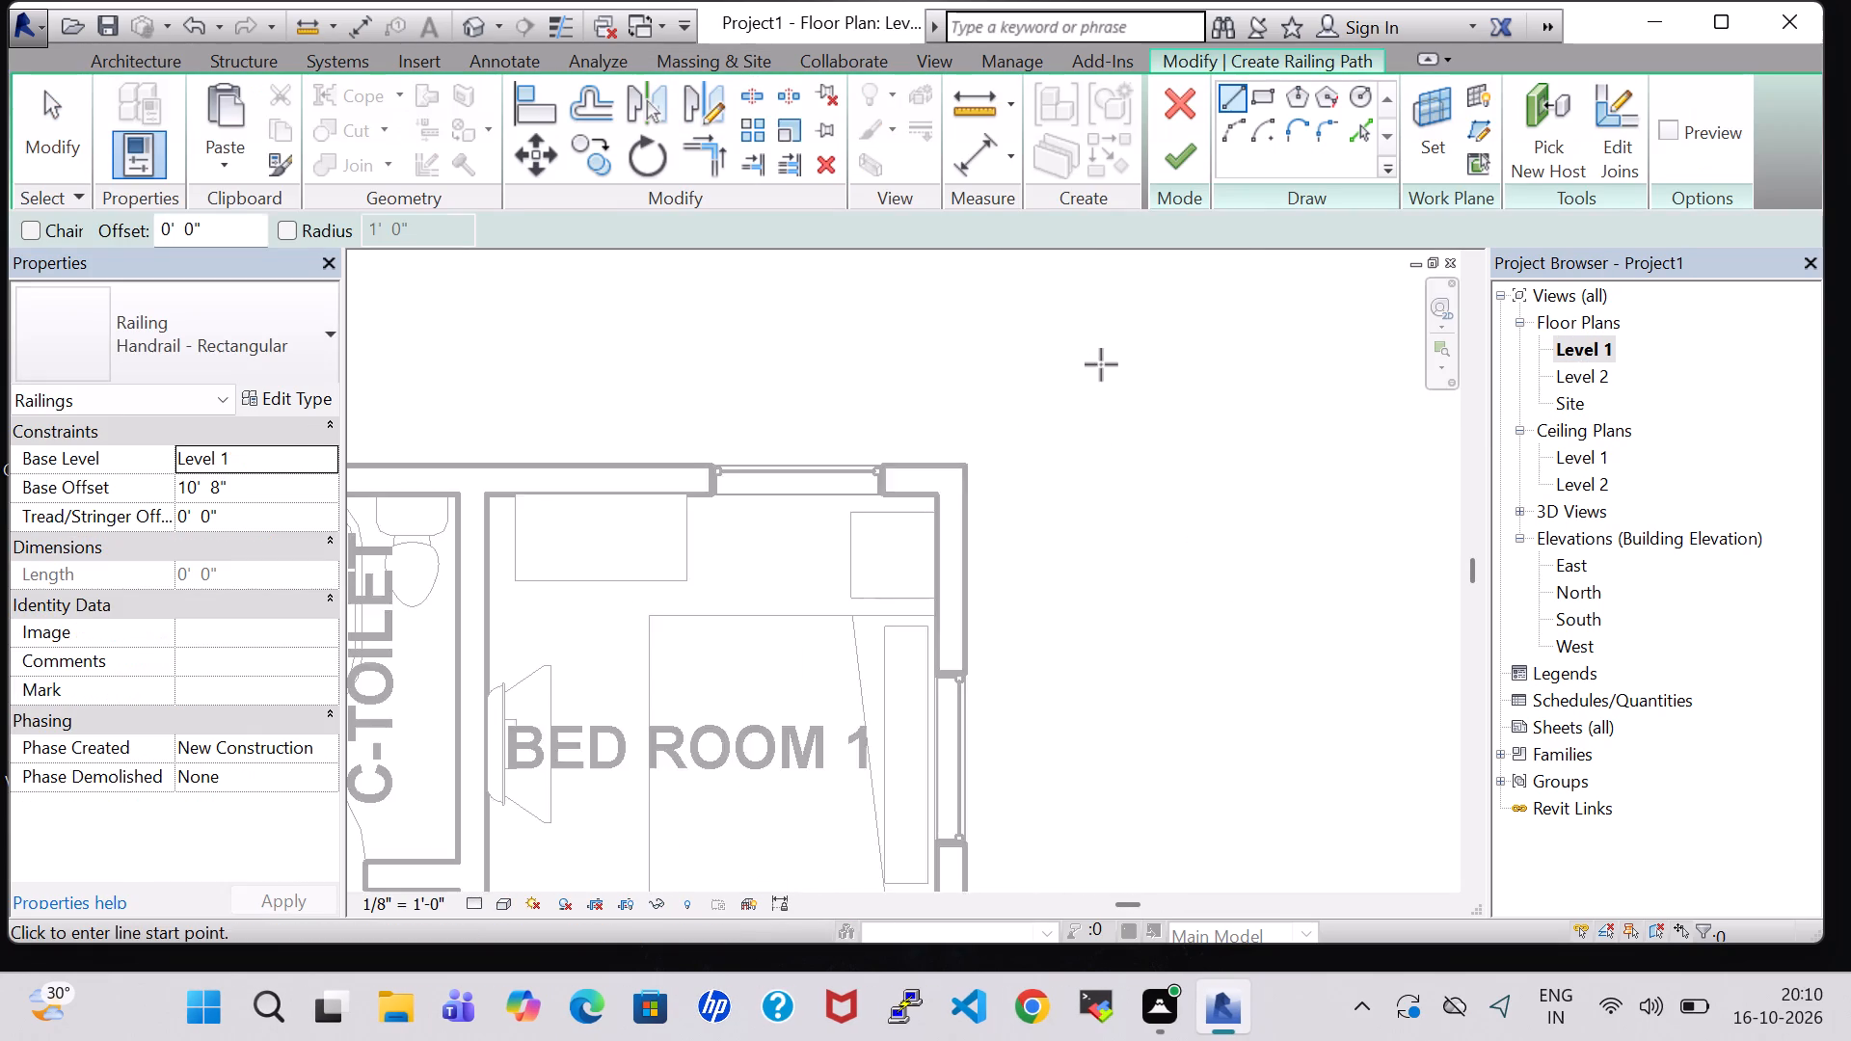
scroll(1101, 364, up, 4)
click(860, 540)
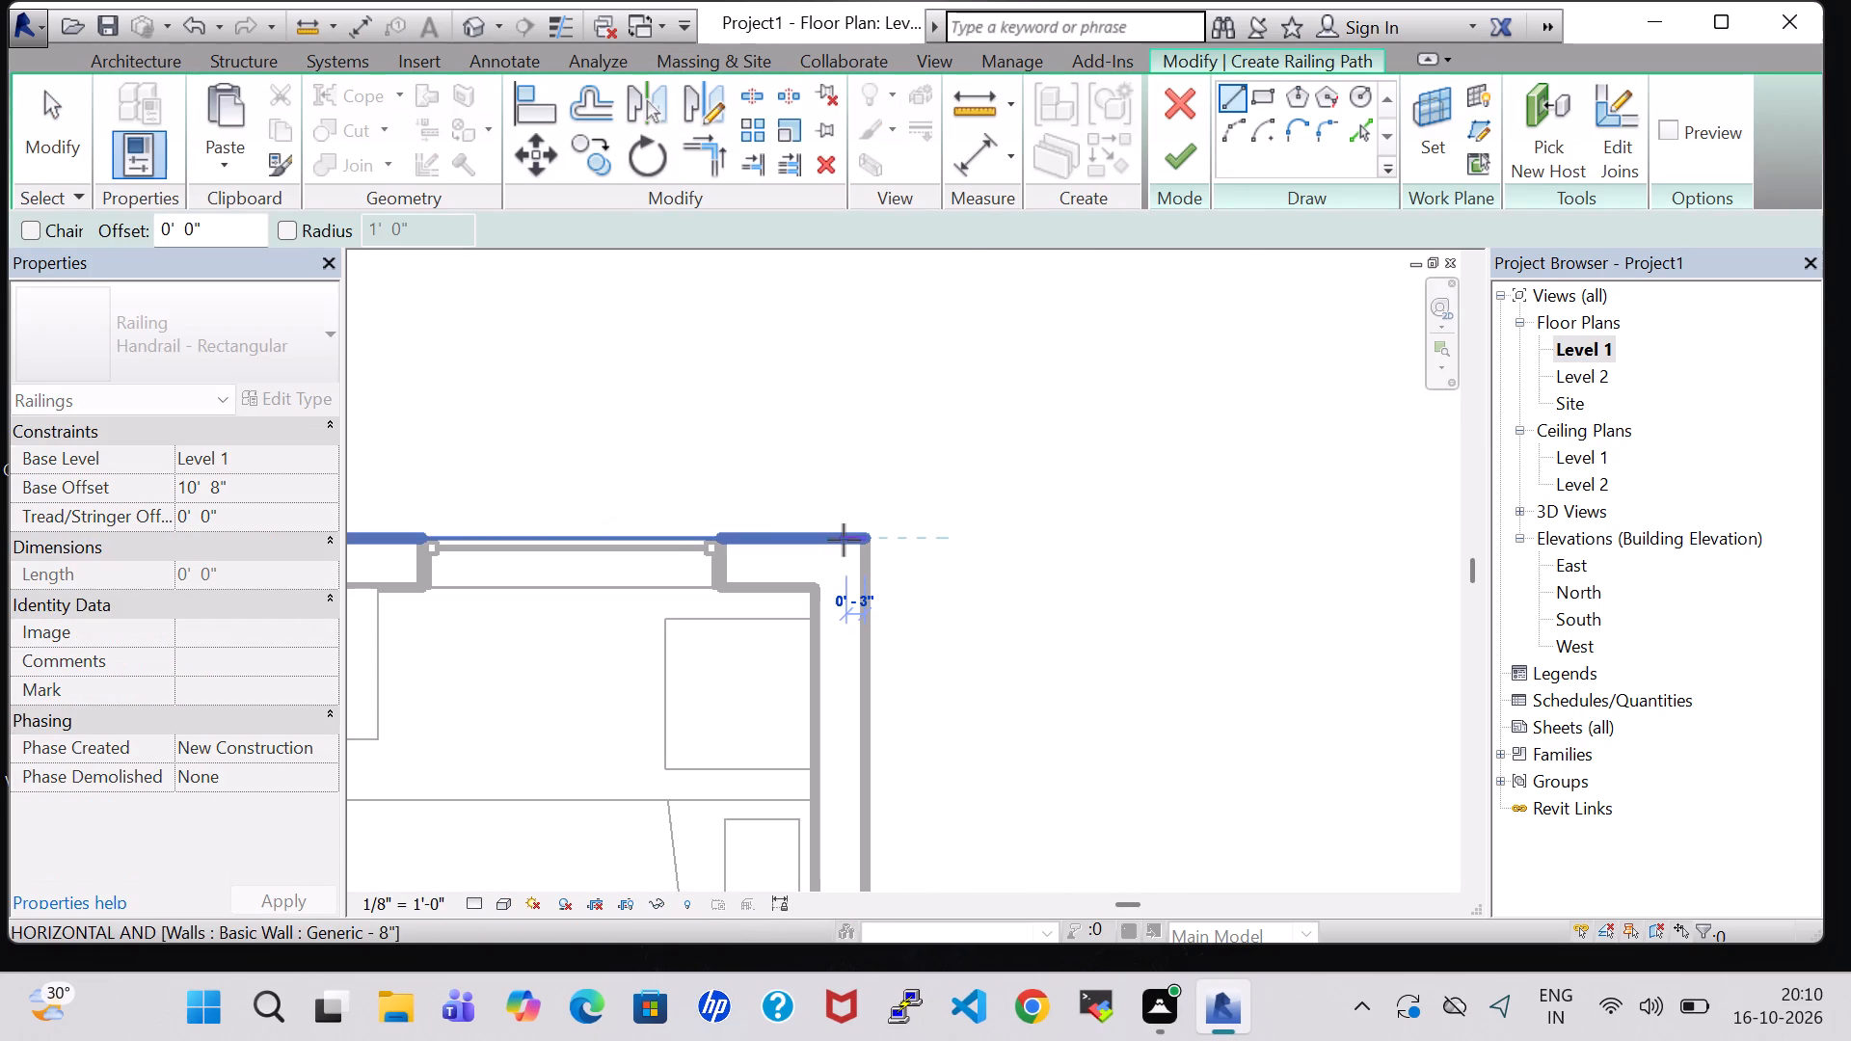
click(844, 540)
click(1186, 165)
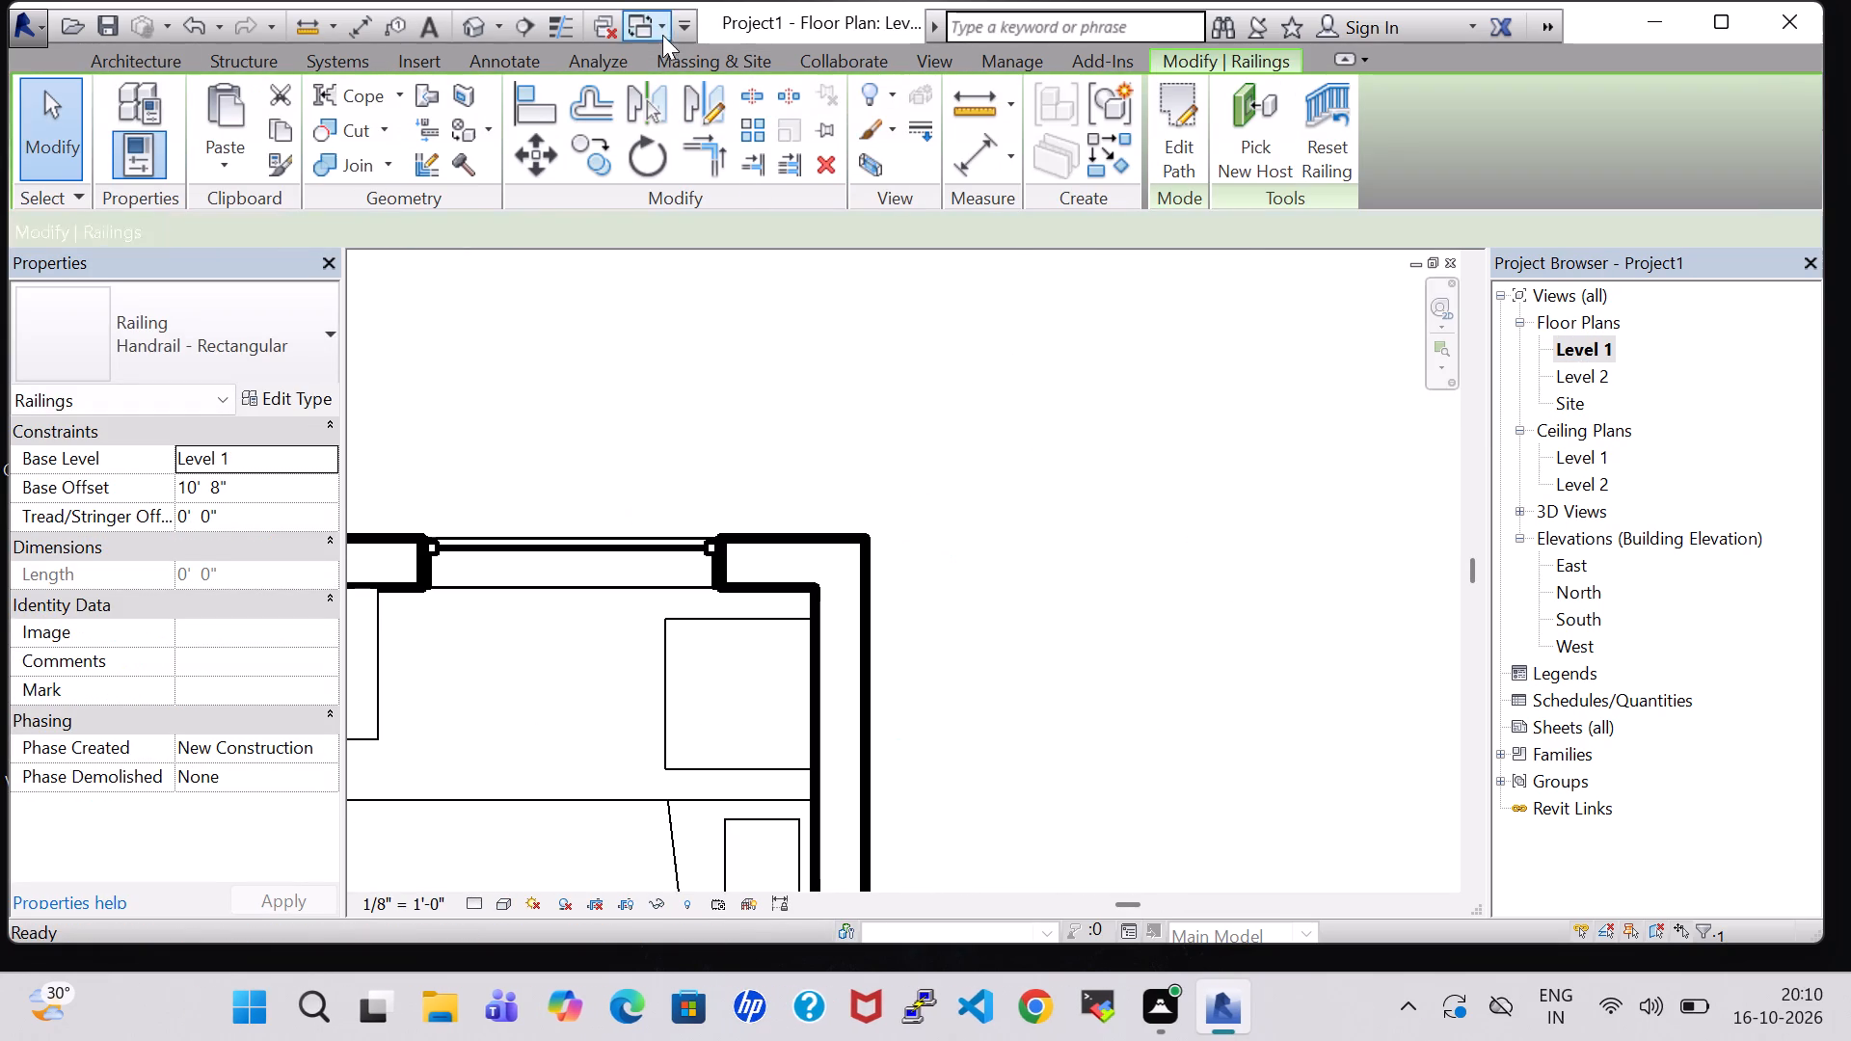
In the 3D view, change the short corner railing's type to Handrail - Pipe.
click(524, 22)
scroll(1218, 381, down, 3)
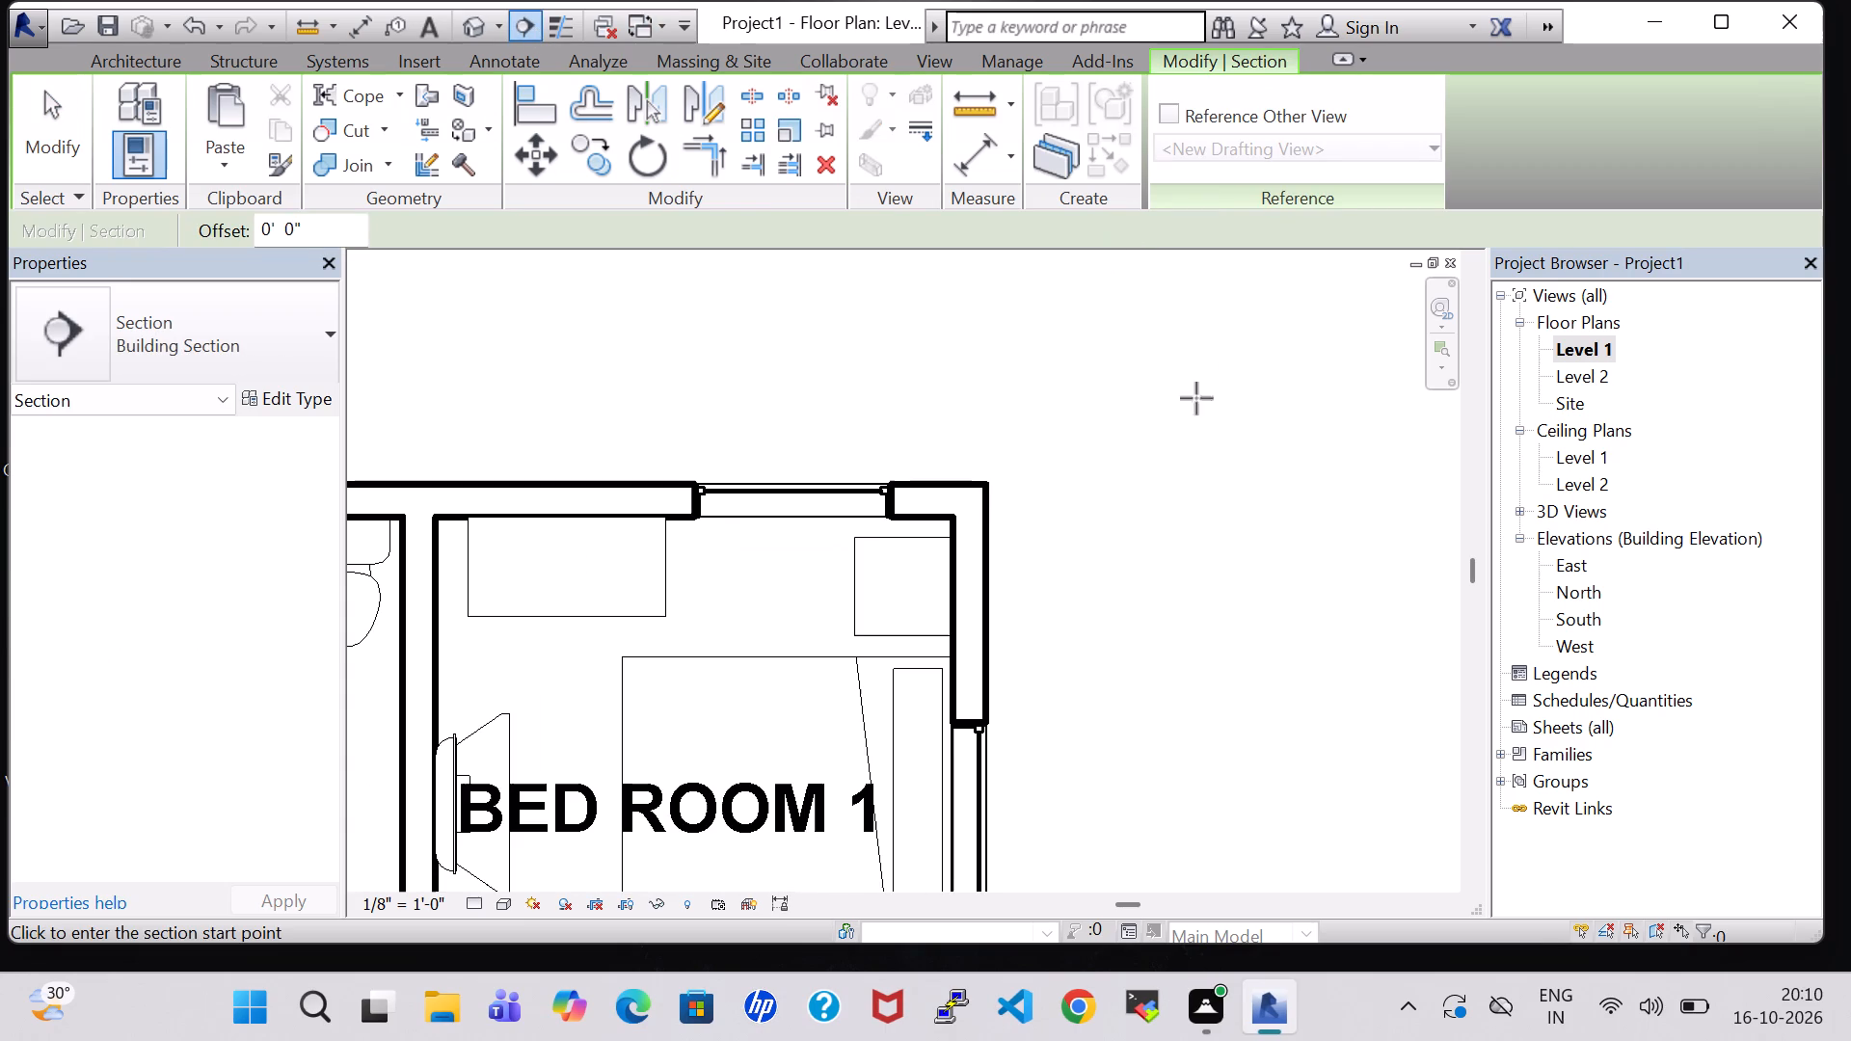
click(468, 24)
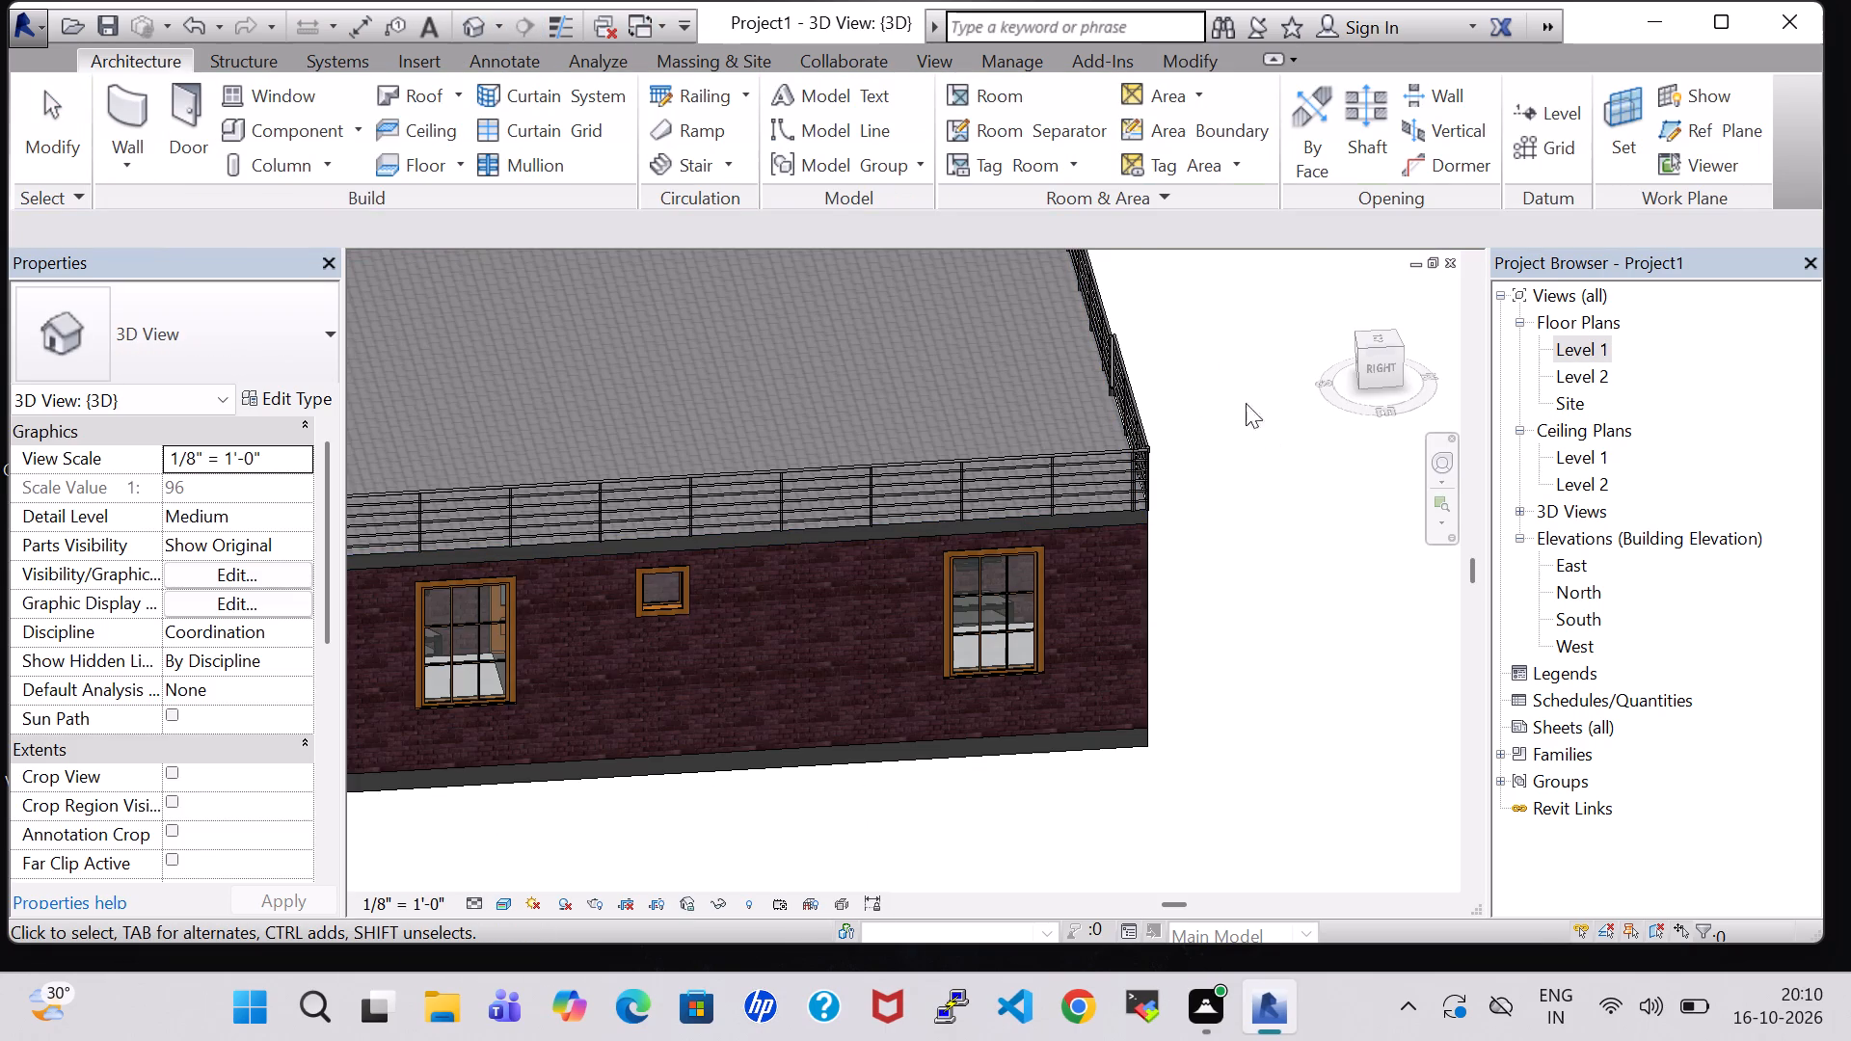
shift+middle_drag(1215, 509, 1086, 521)
shift+middle_click(1086, 521)
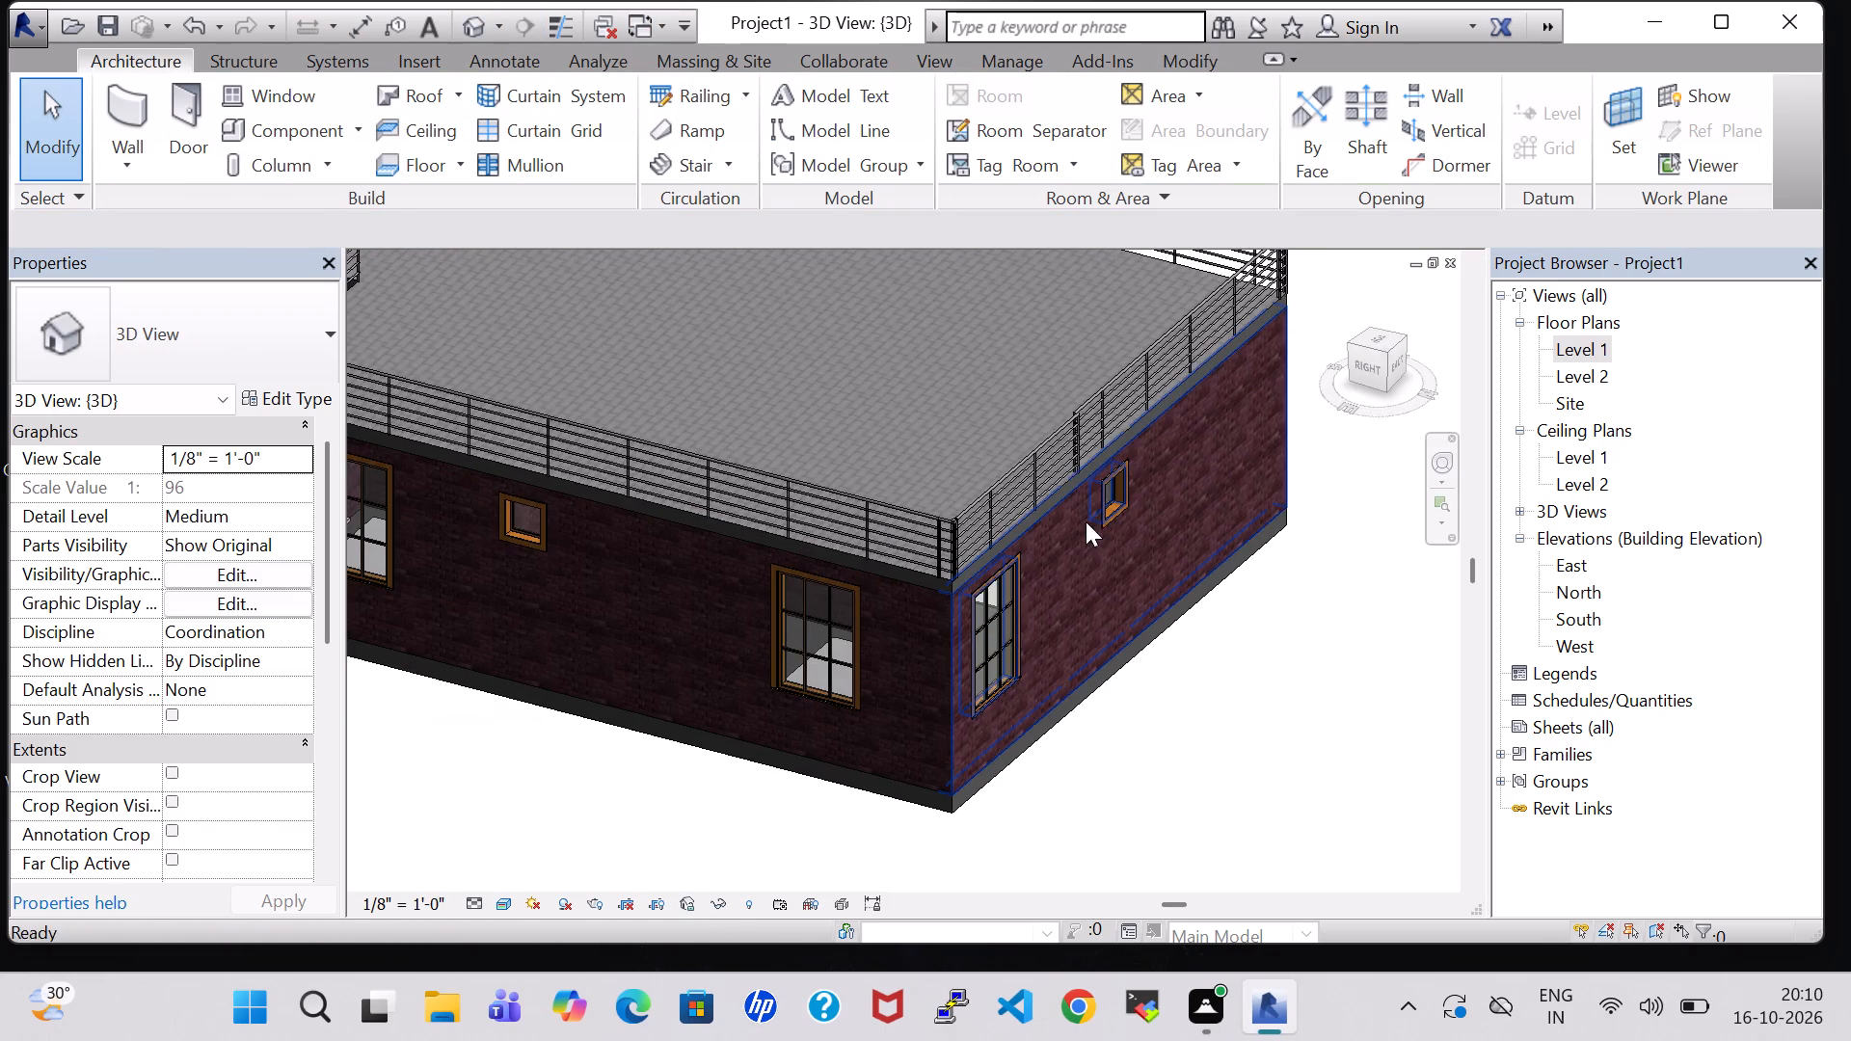
scroll(1050, 602, up, 7)
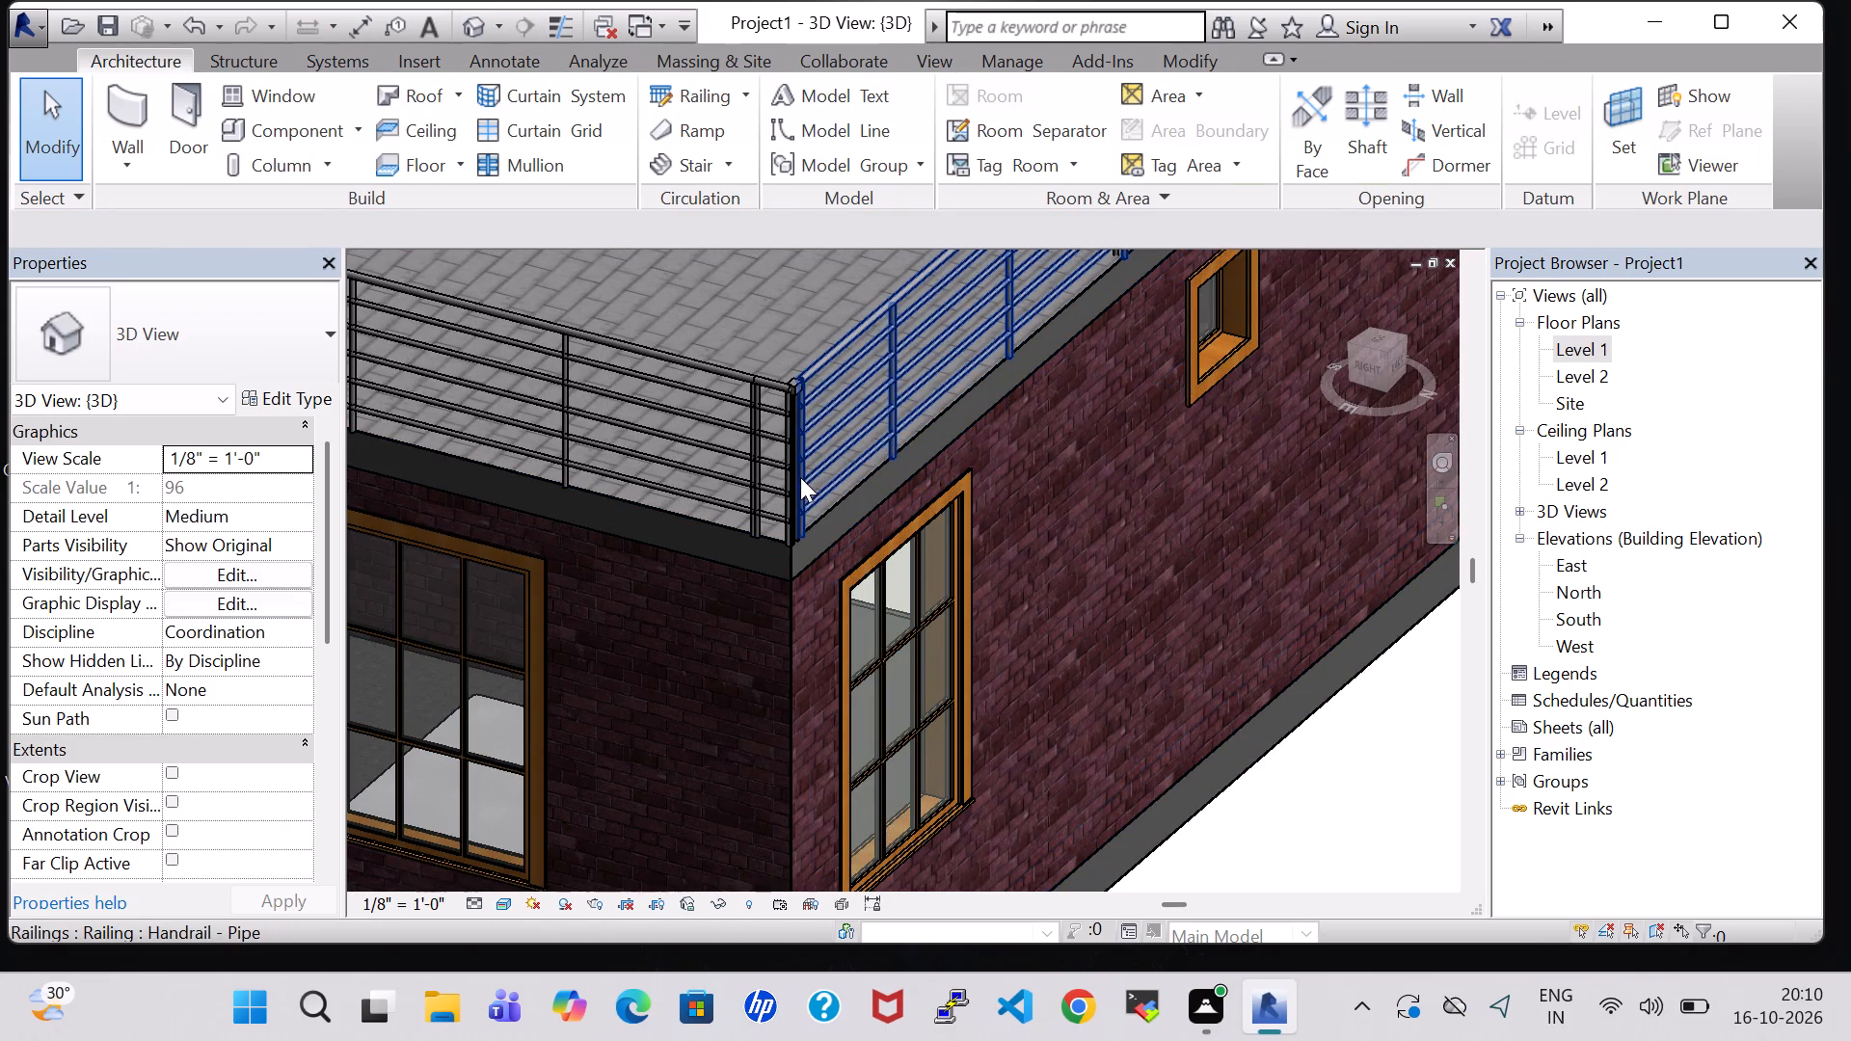
click(790, 479)
click(308, 338)
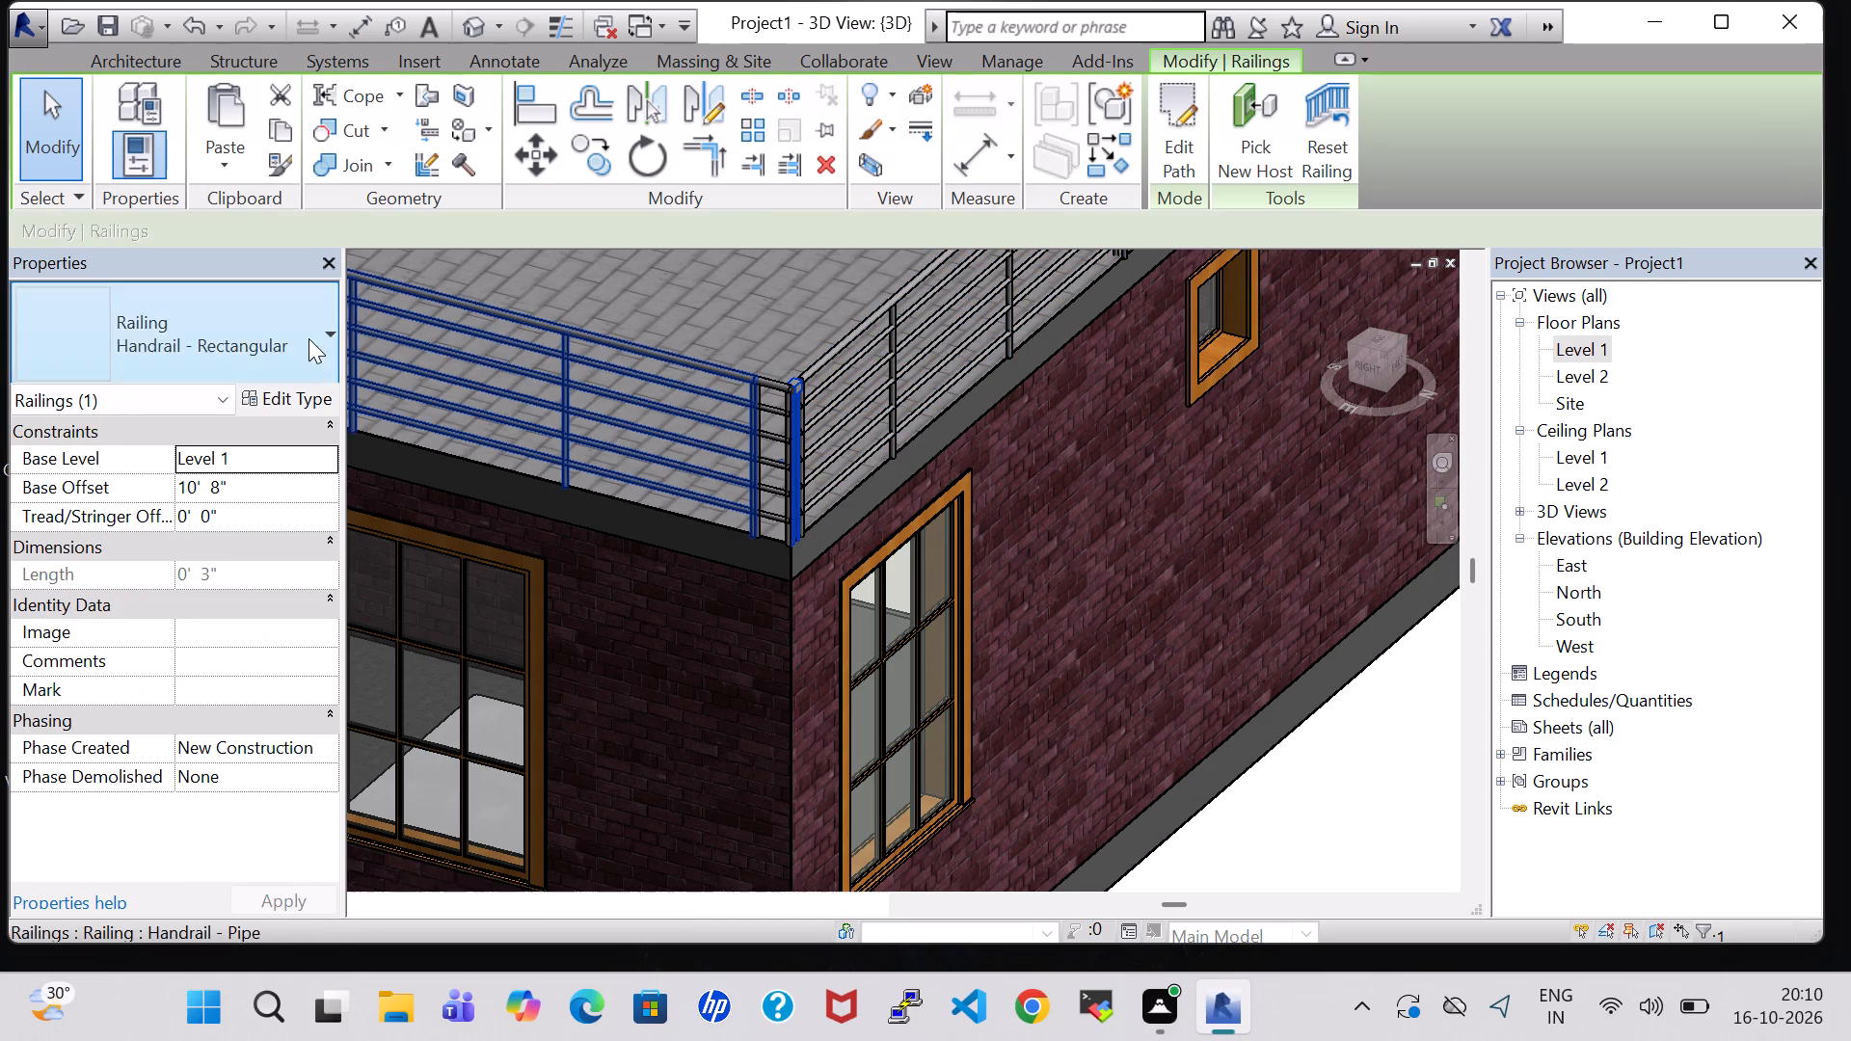
click(188, 579)
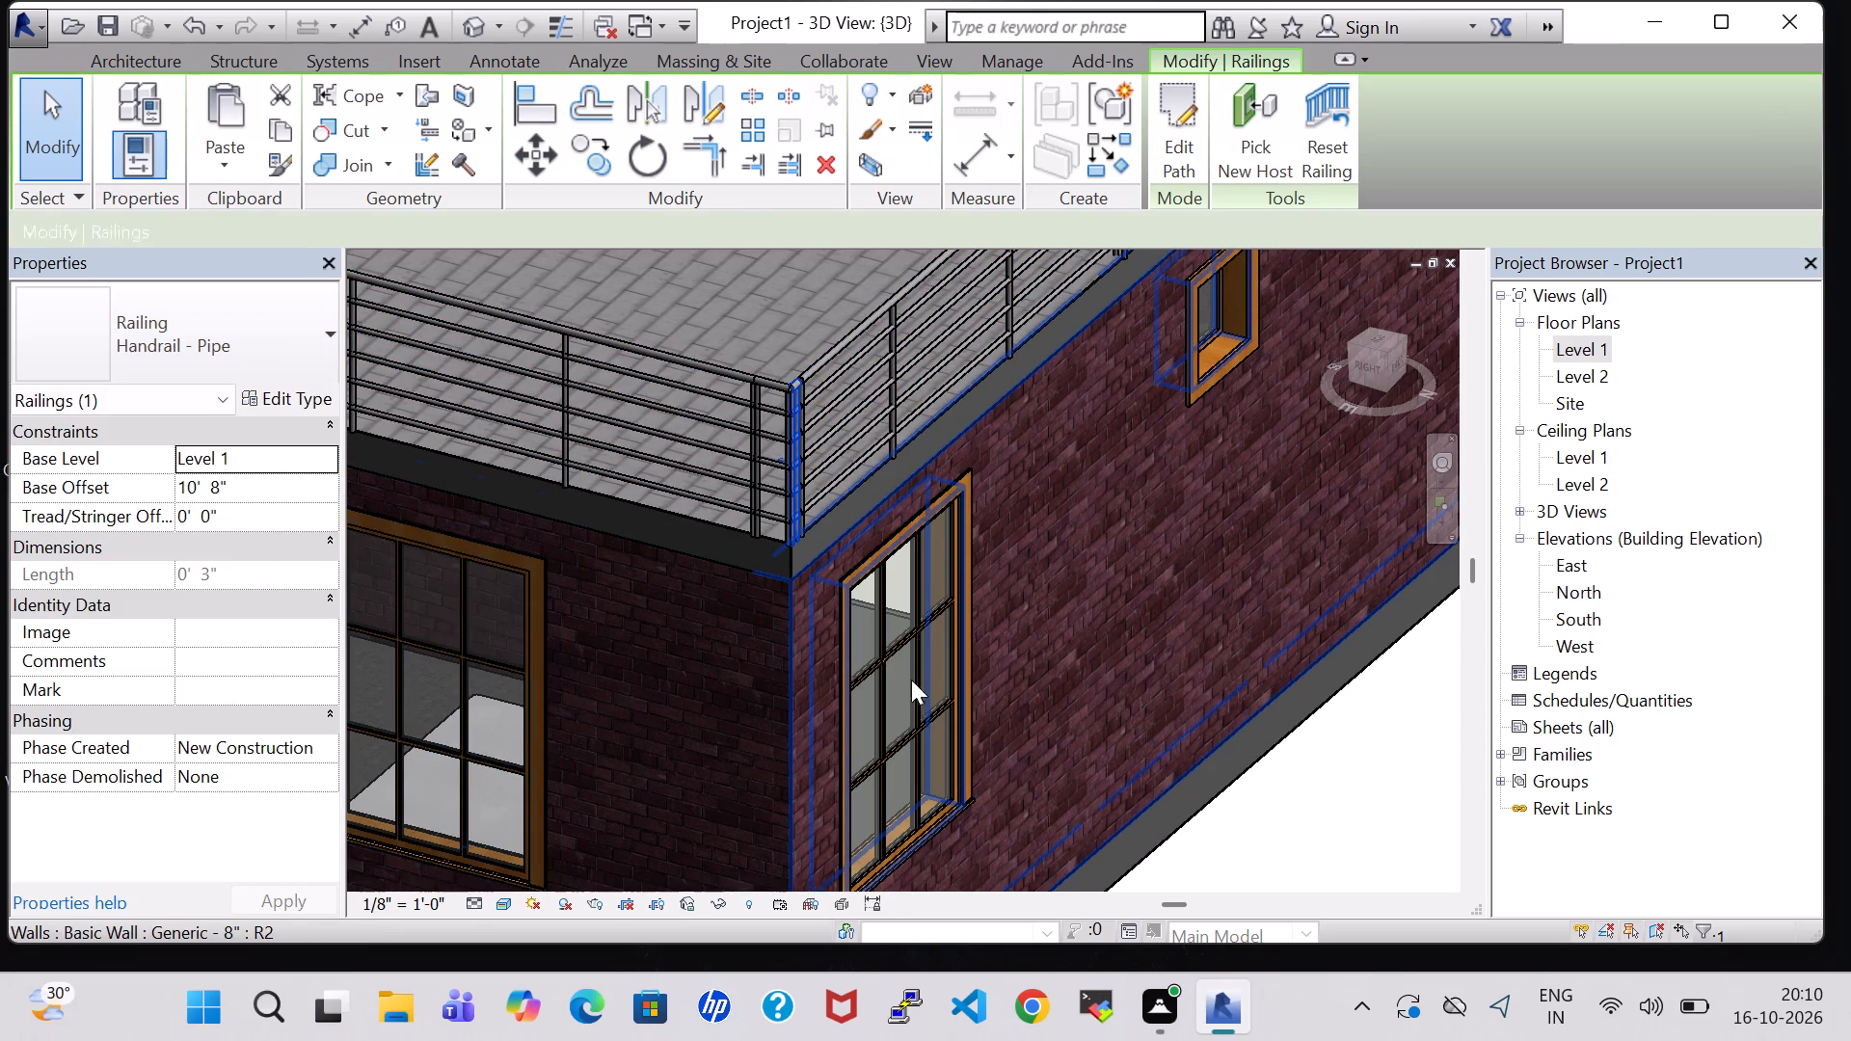
click(1294, 844)
shift+middle_drag(1294, 844, 1155, 776)
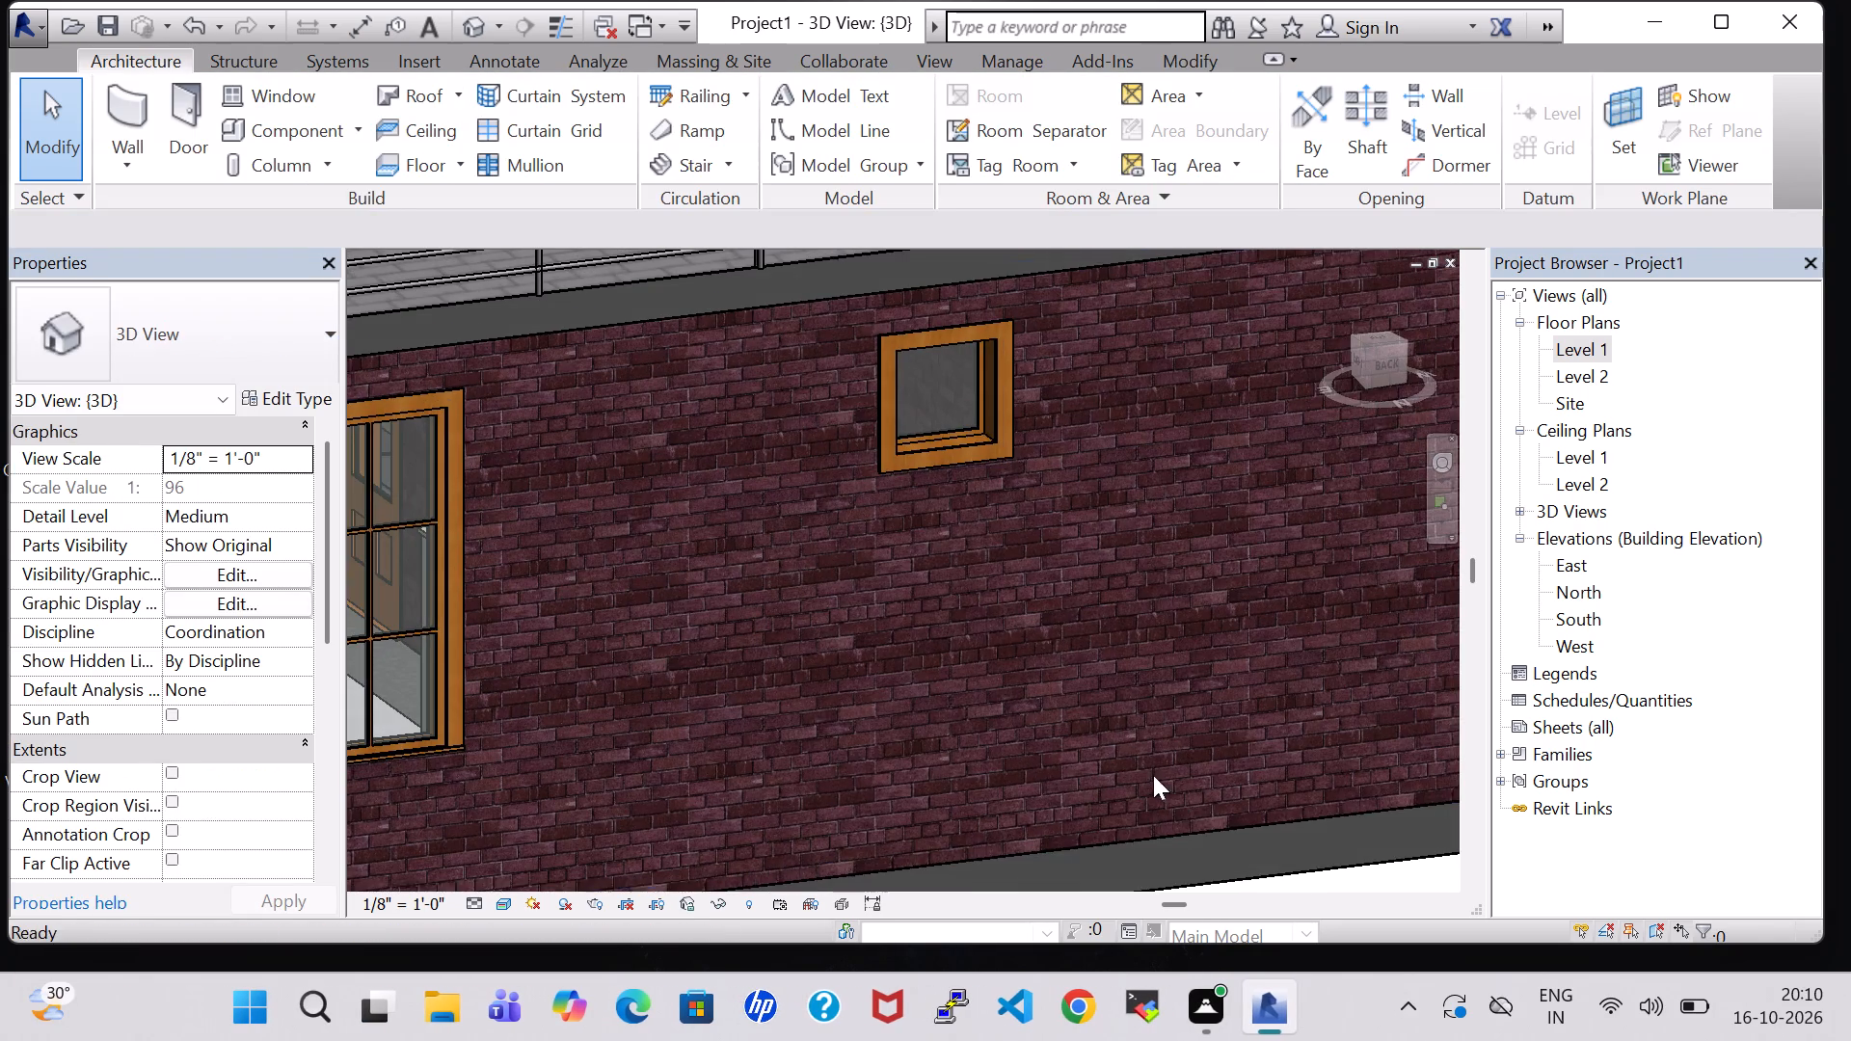
middle_drag(711, 337, 1140, 496)
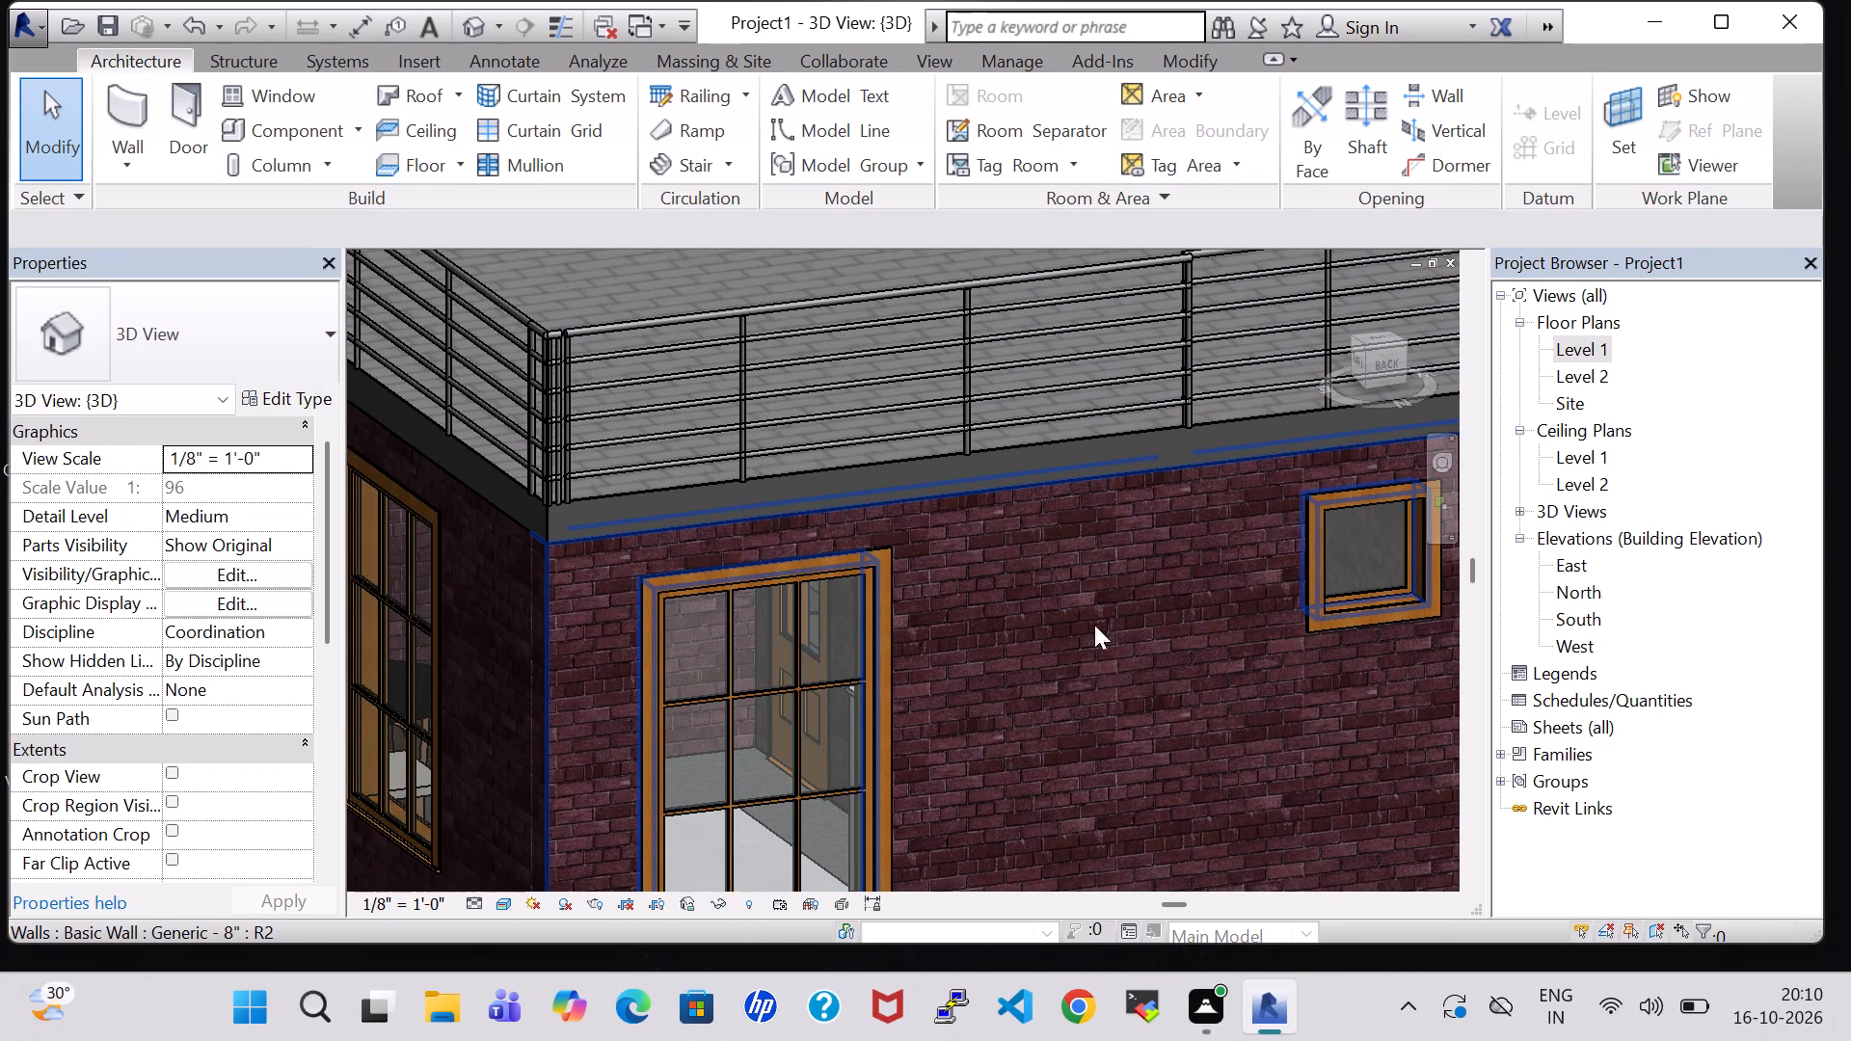
Inspect the house exterior and roof railings in 3D from the rear, side and front.
shift+middle_drag(1104, 648, 1420, 628)
shift+middle_drag(1086, 666, 1515, 622)
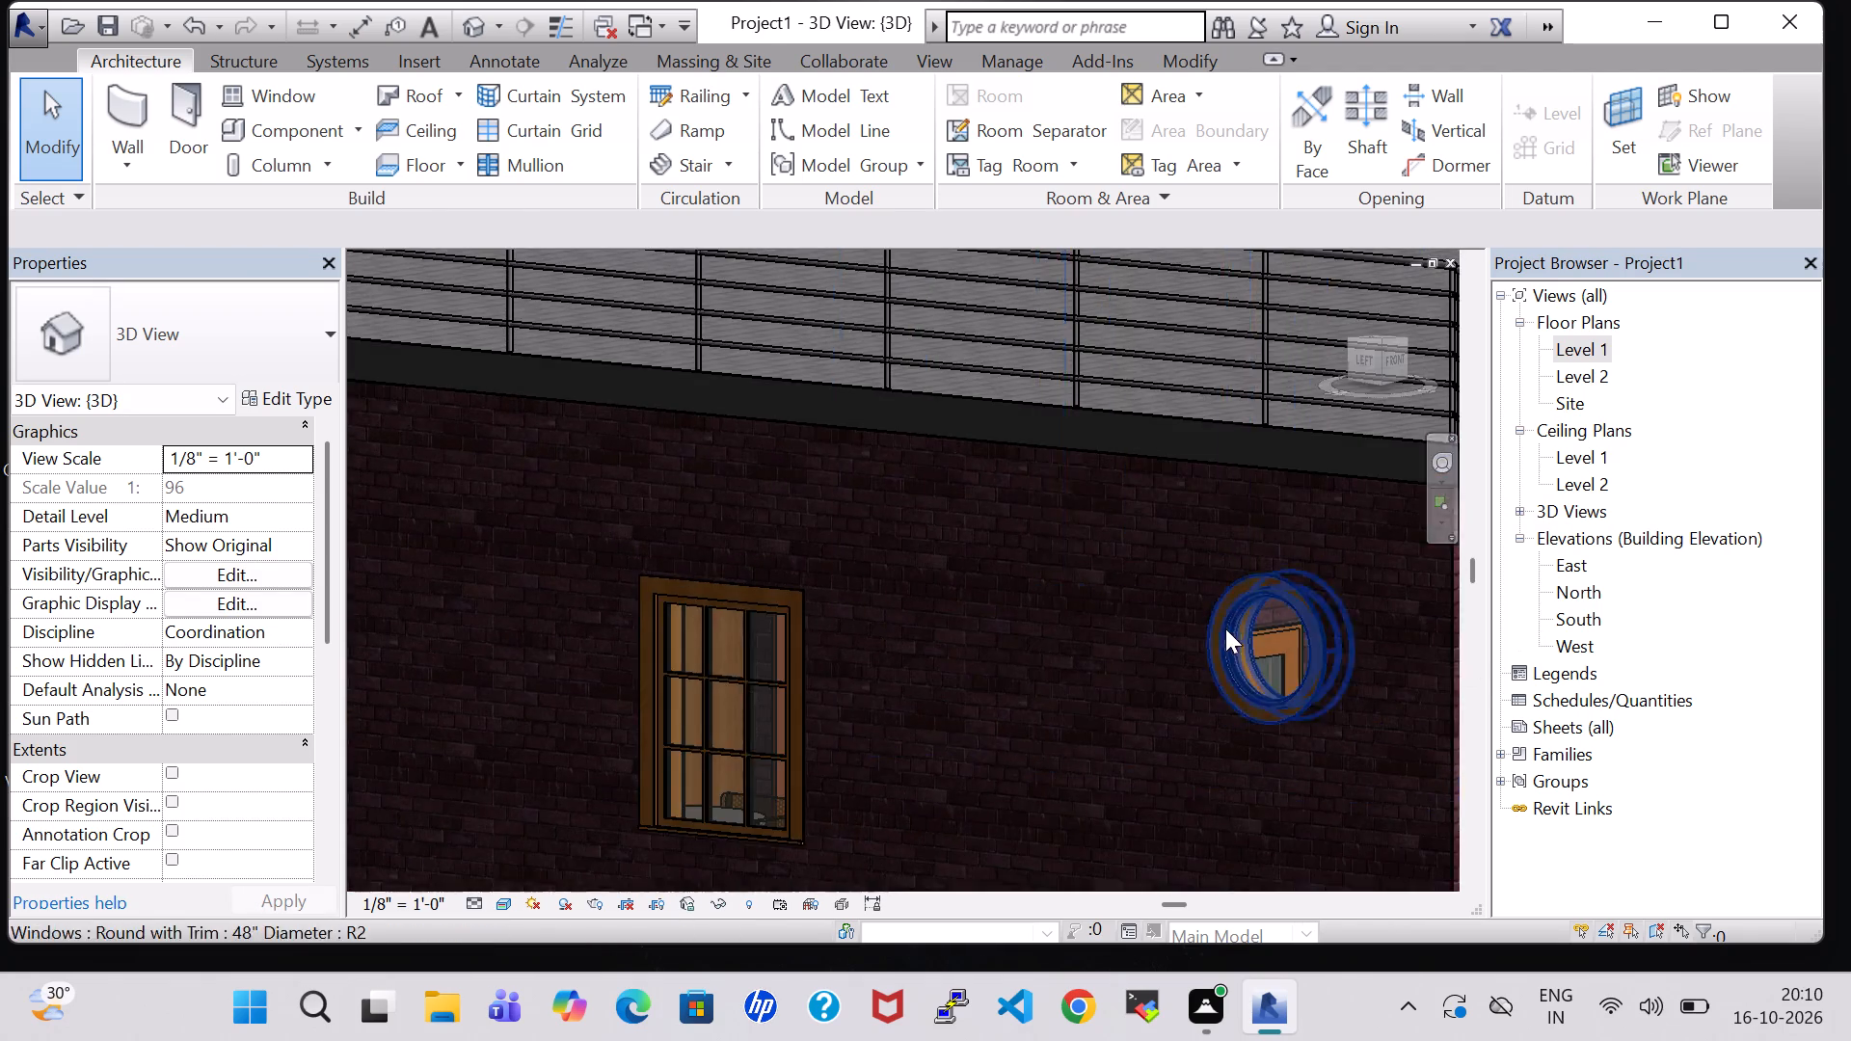
scroll(1219, 625, down, 7)
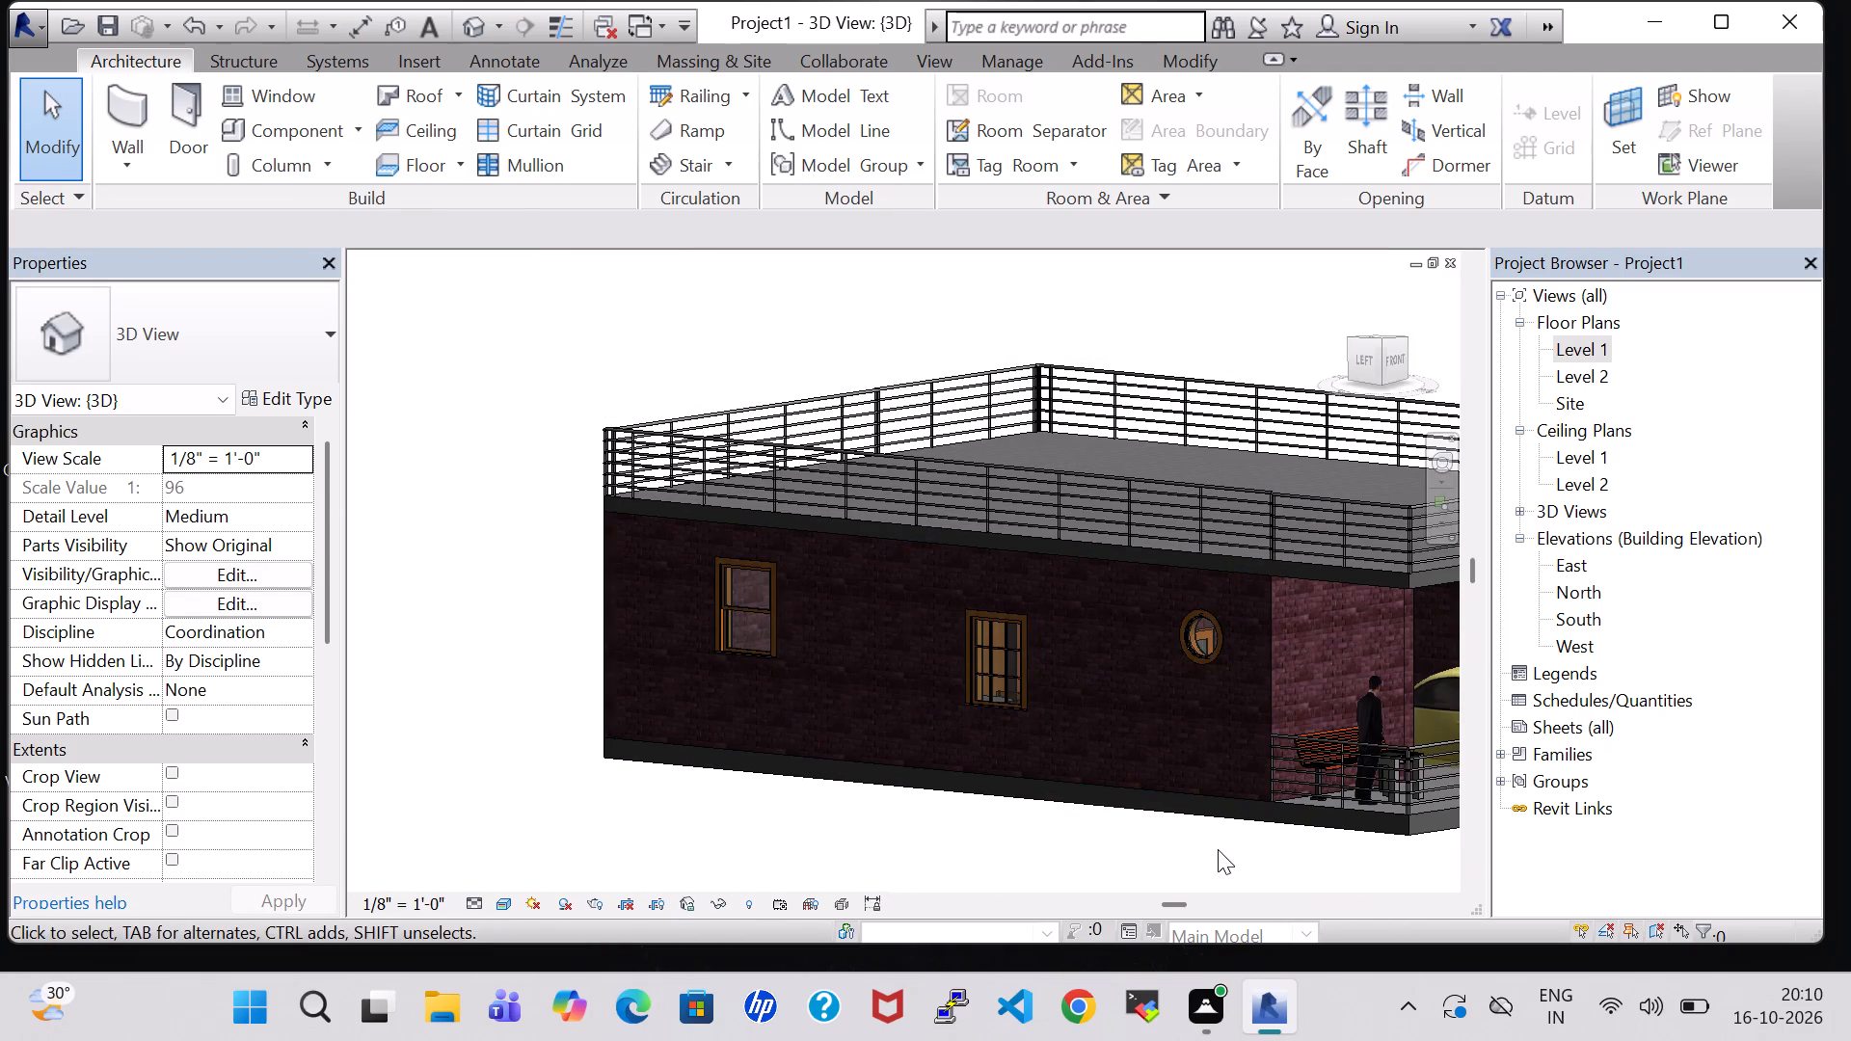
shift+middle_drag(1218, 849, 1034, 814)
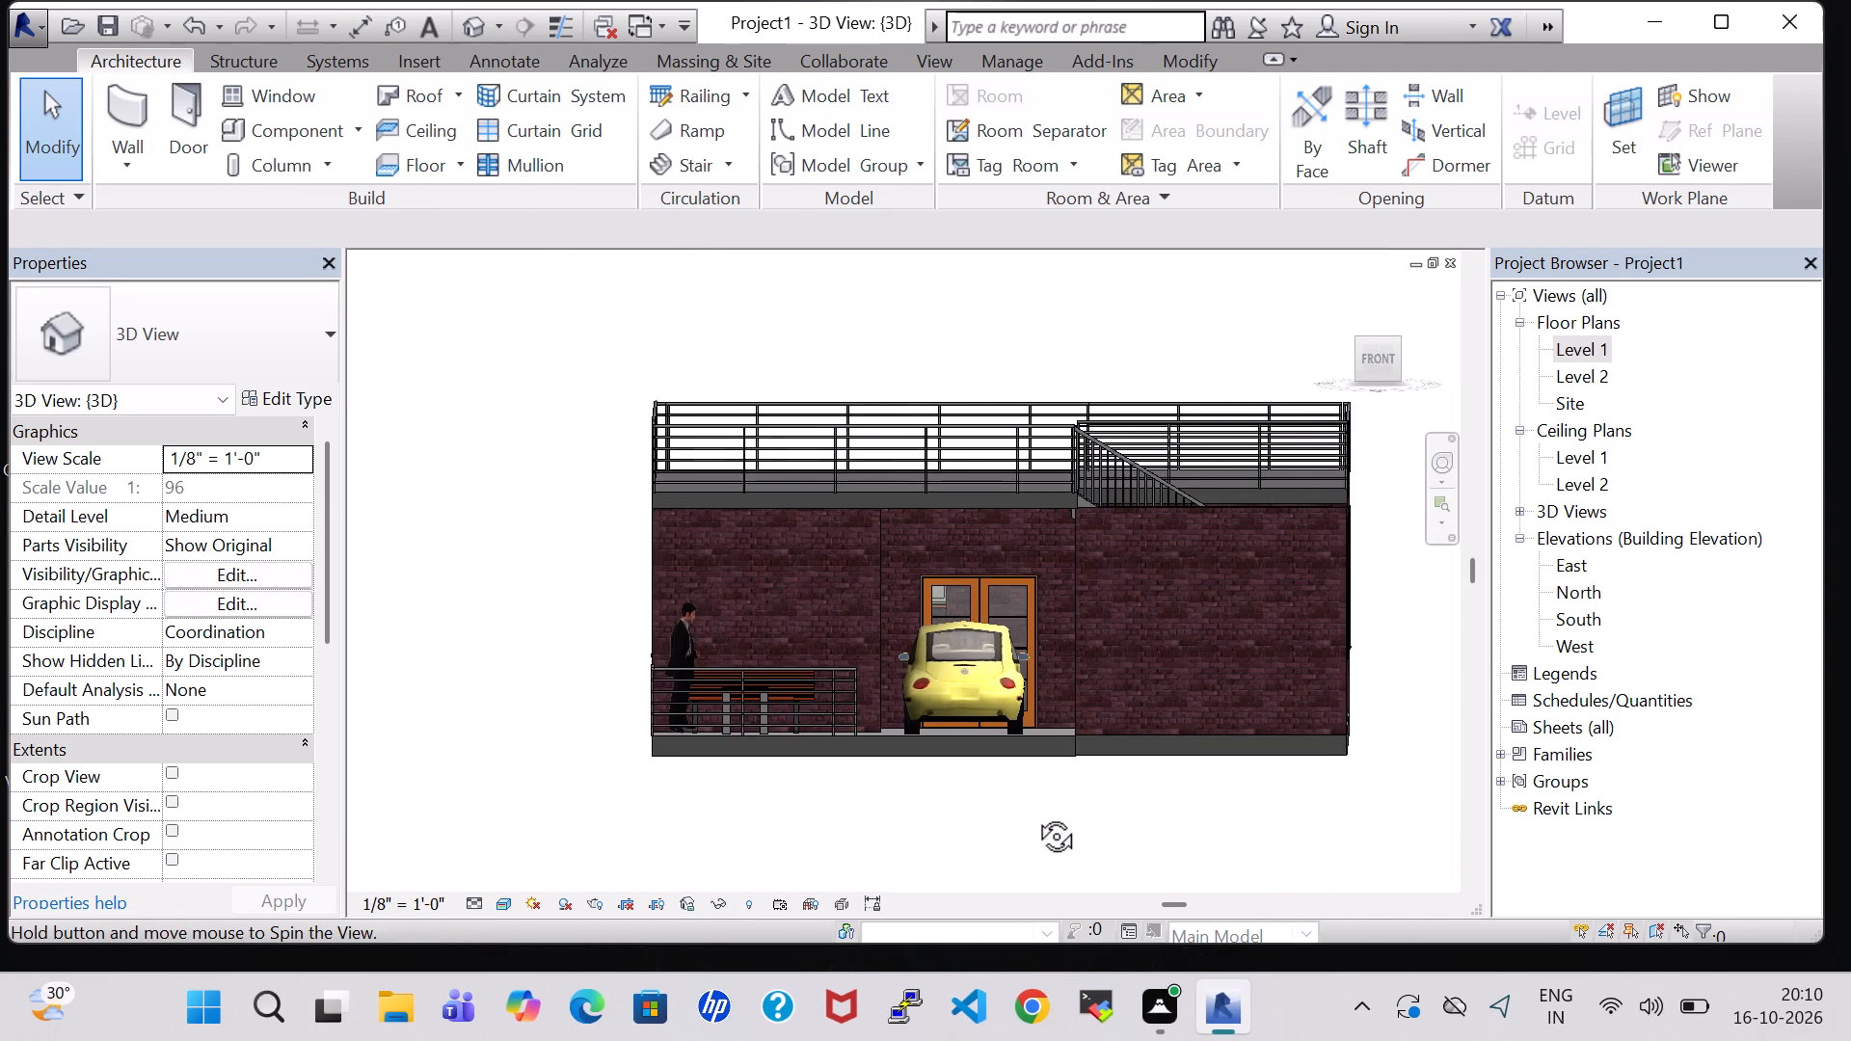
shift+middle_drag(1034, 814, 1040, 815)
middle_drag(1406, 648, 1283, 648)
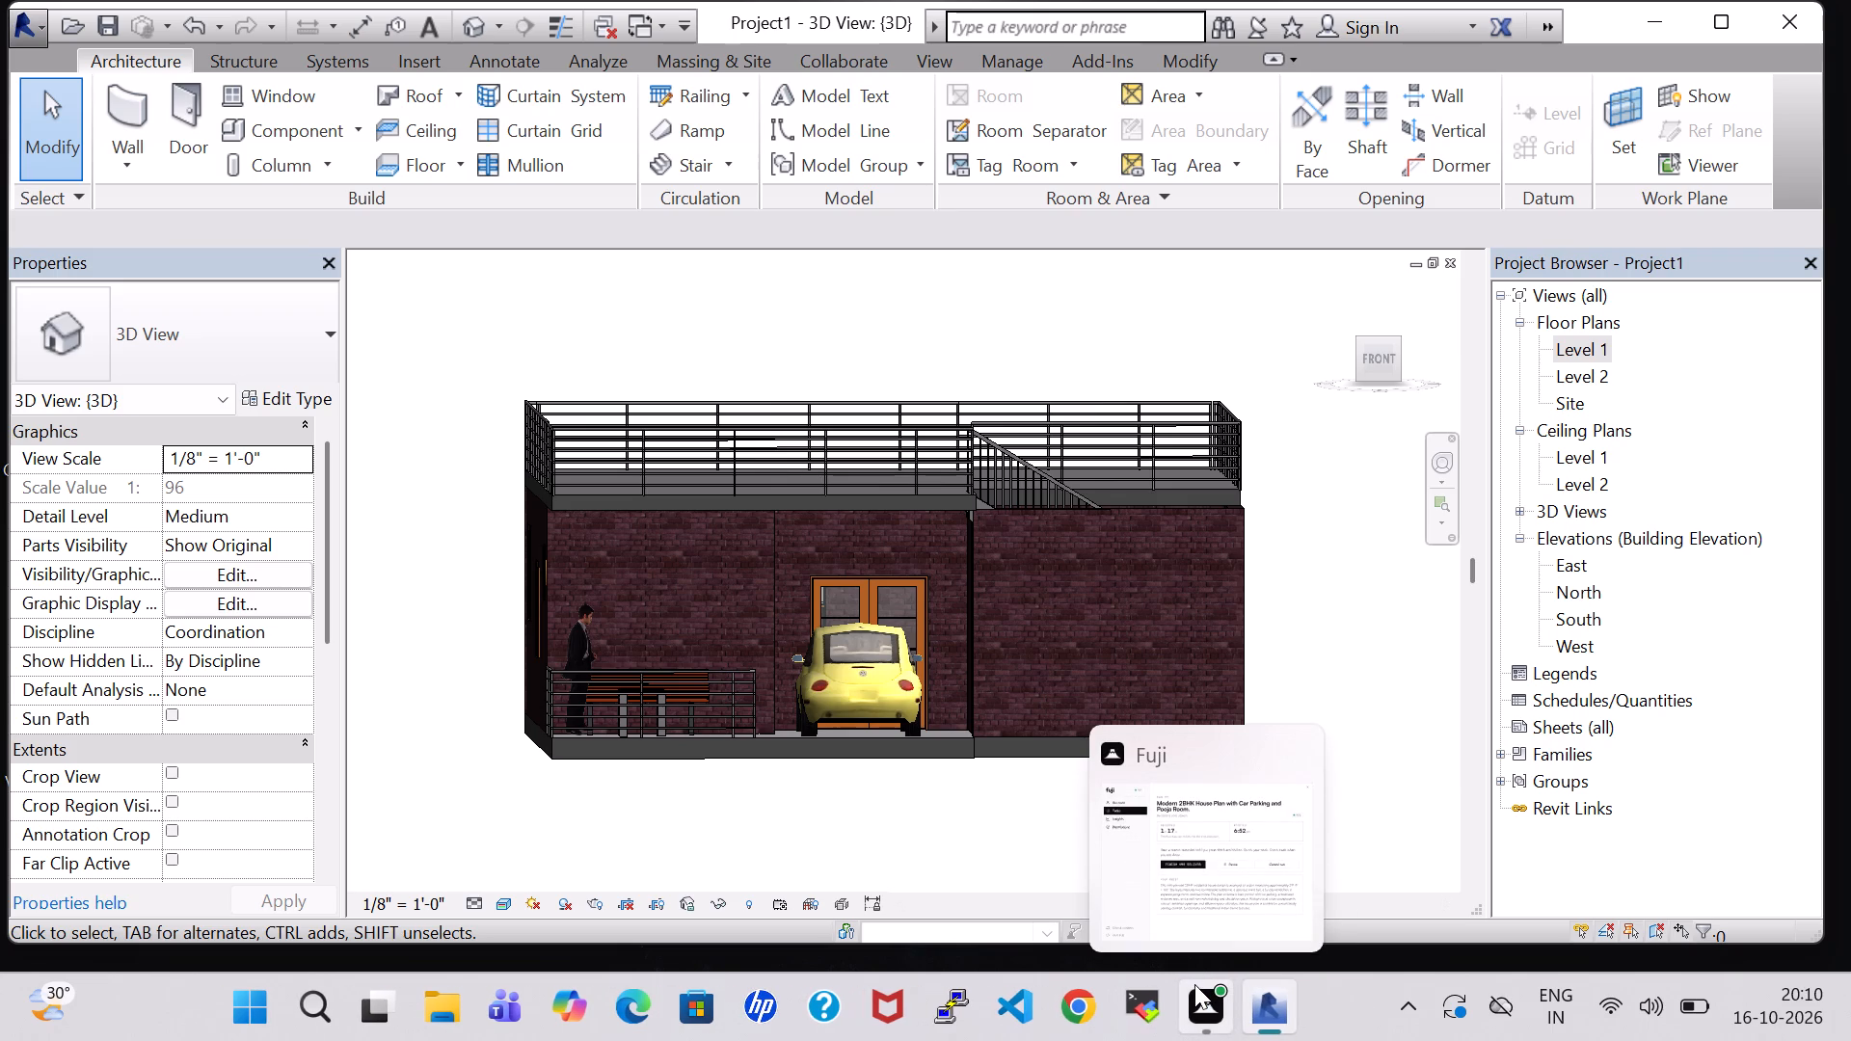
scroll(1325, 653, up, 1)
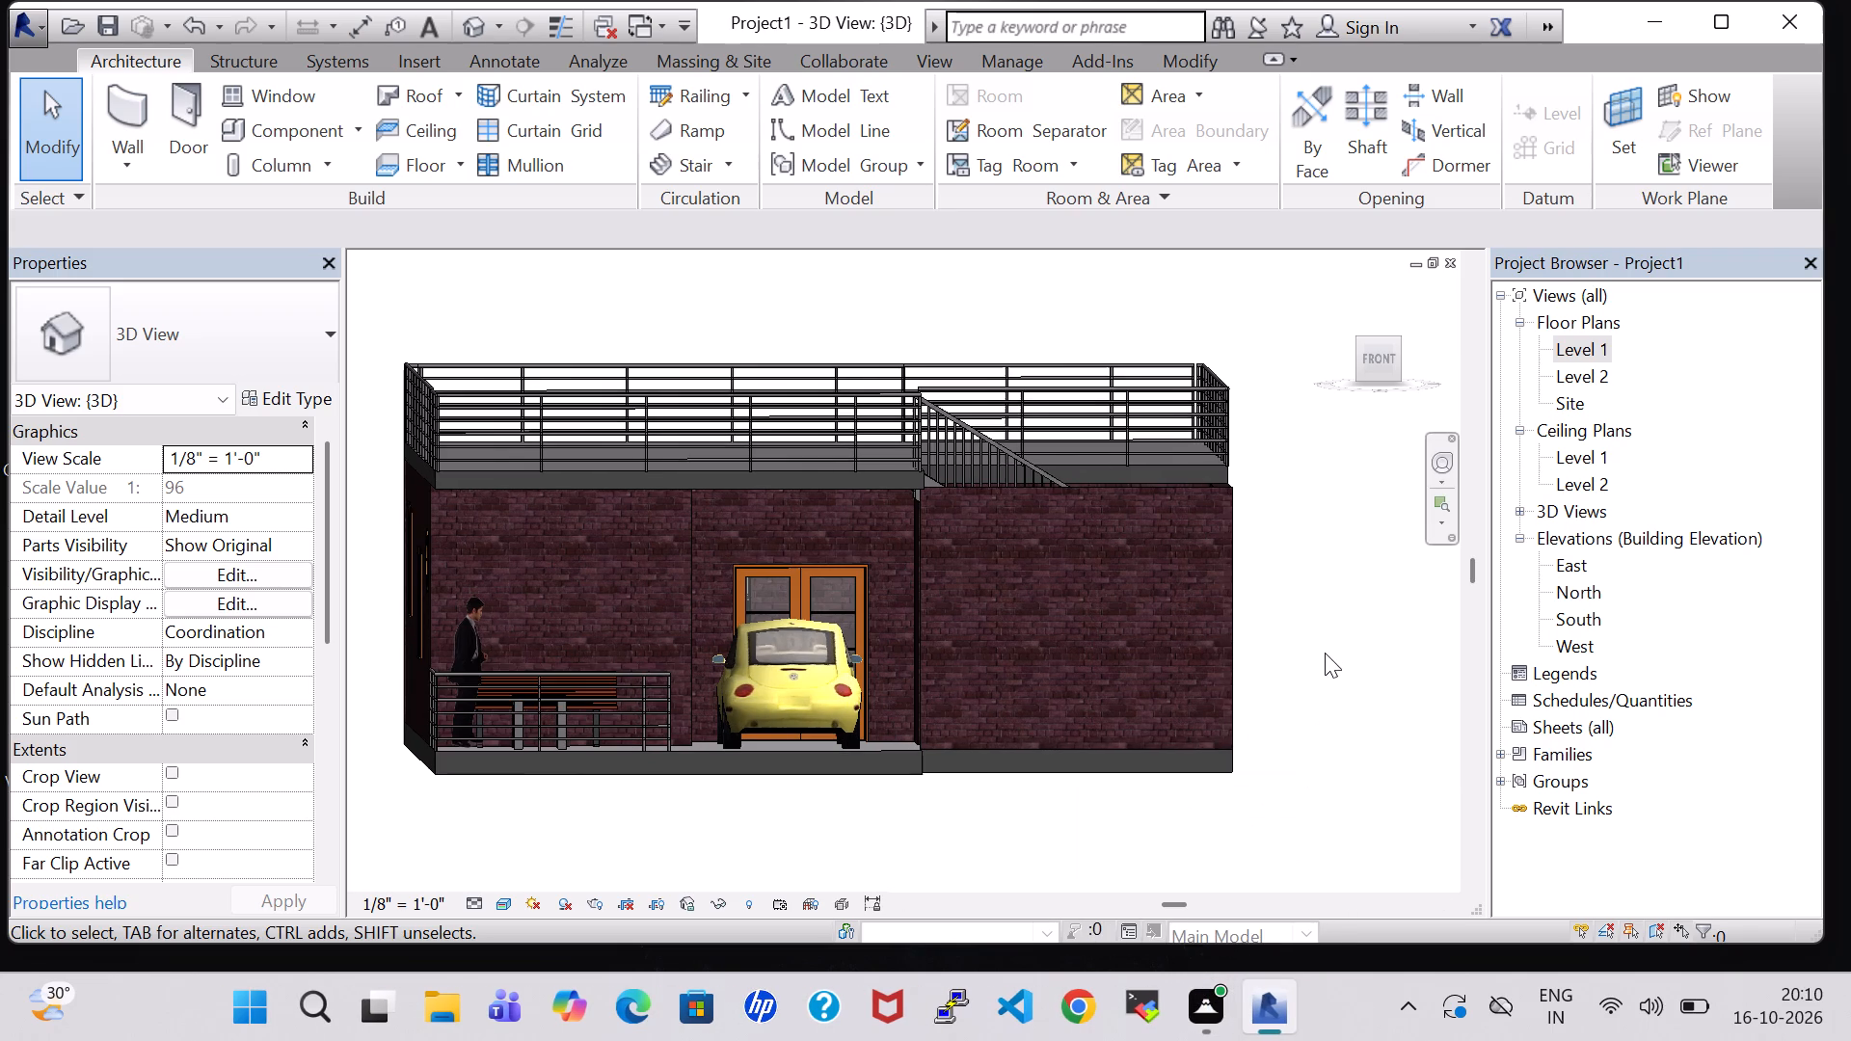
middle_drag(1325, 653, 1367, 664)
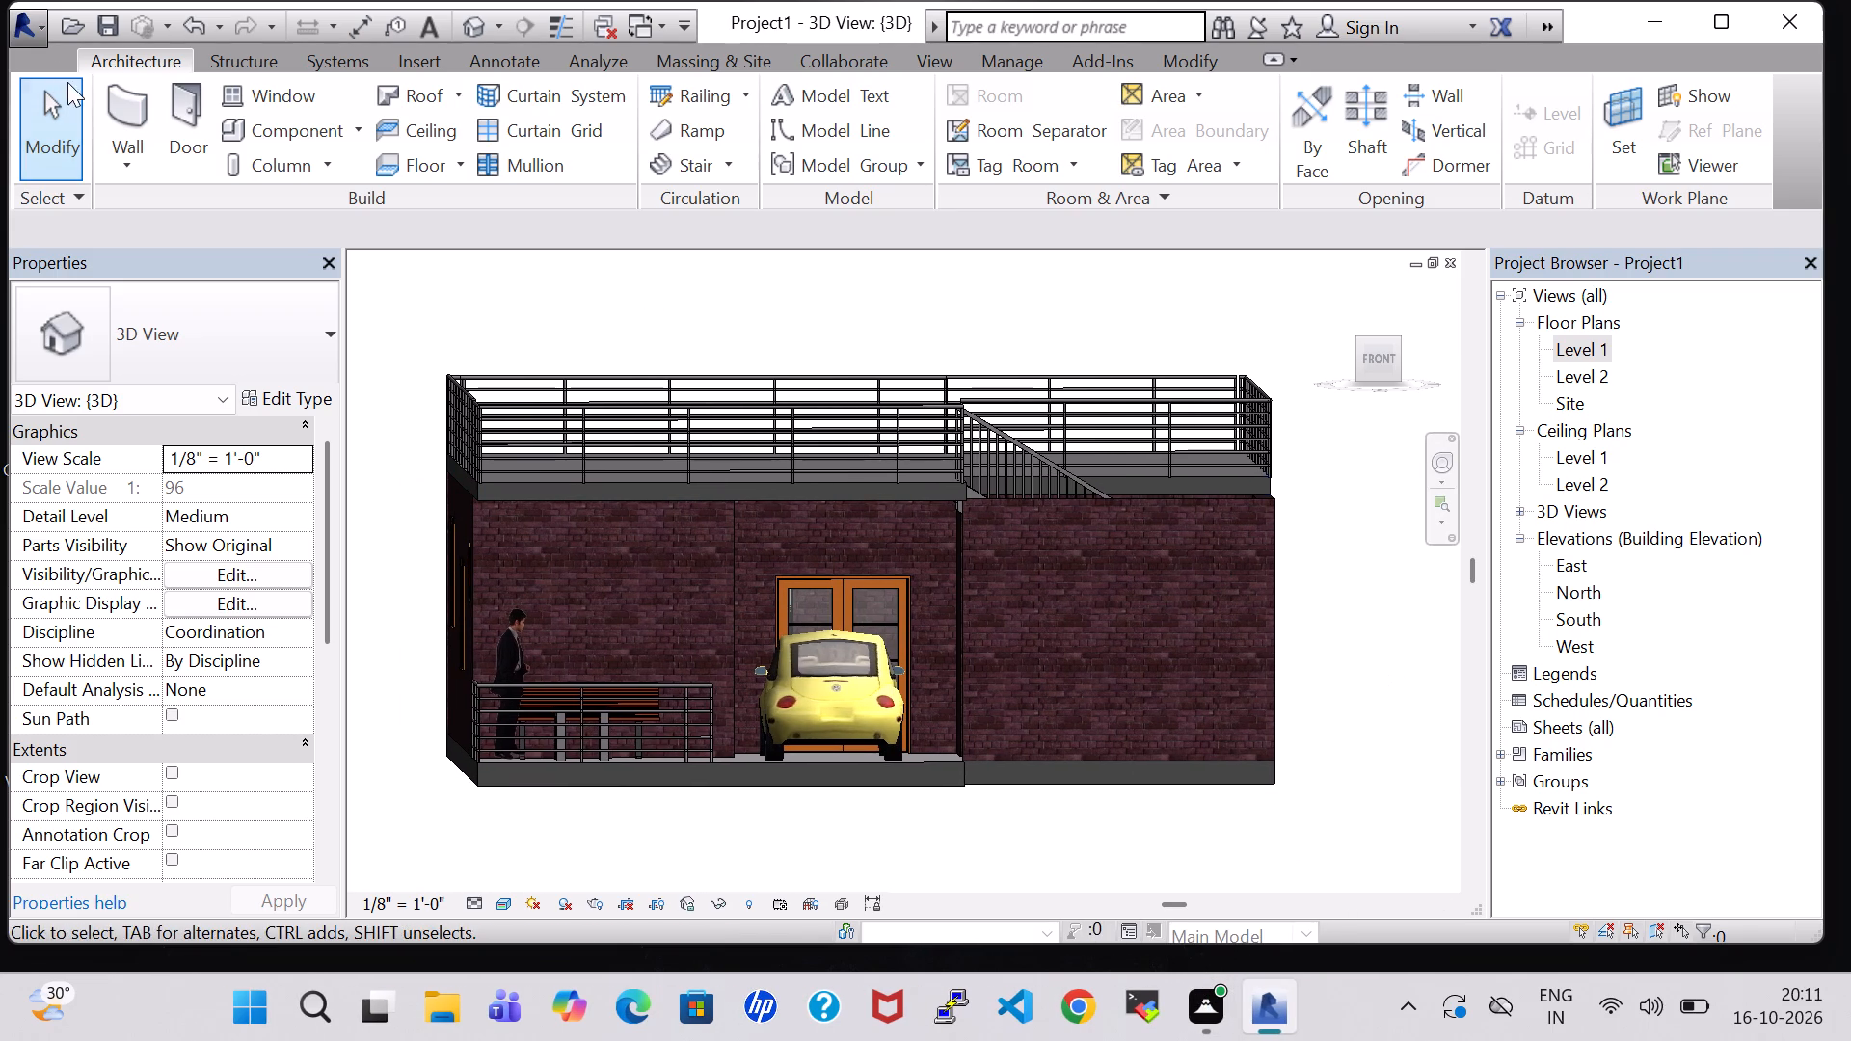
Save the project under the new name Project55 in the work folder on the Desktop.
click(12, 33)
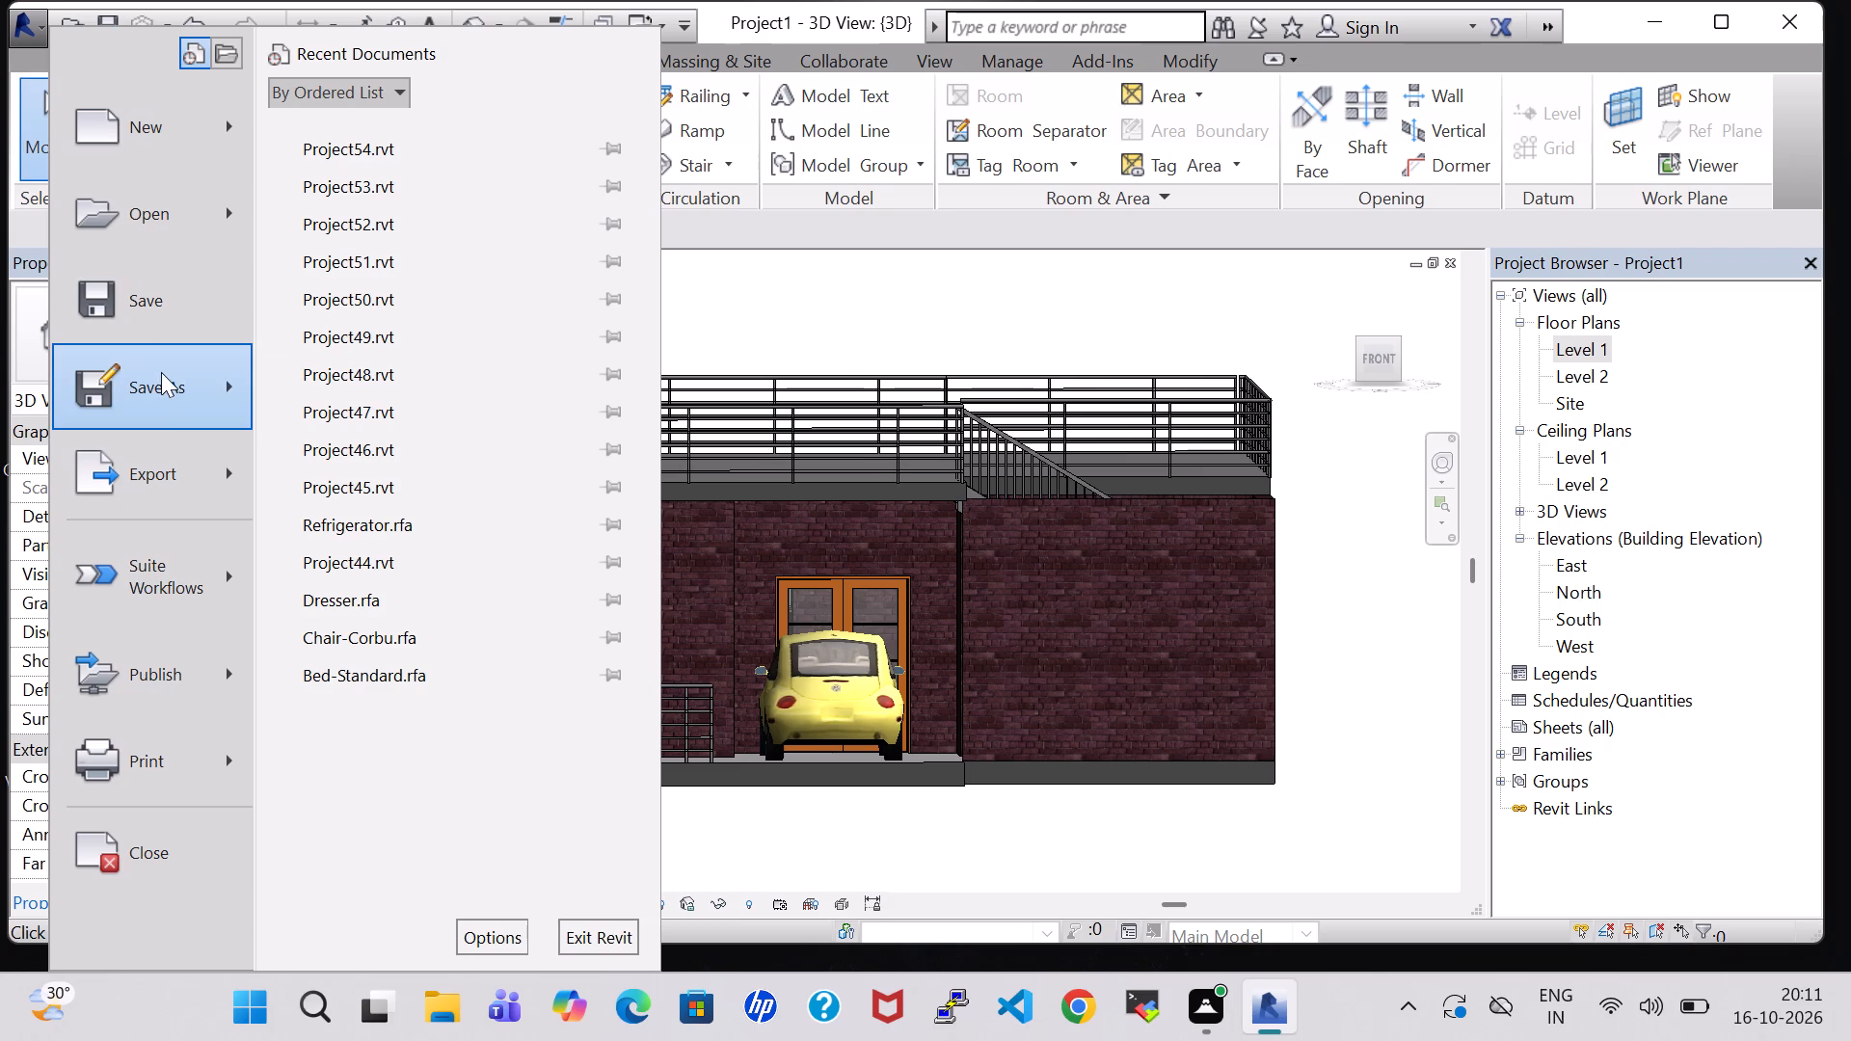
click(343, 198)
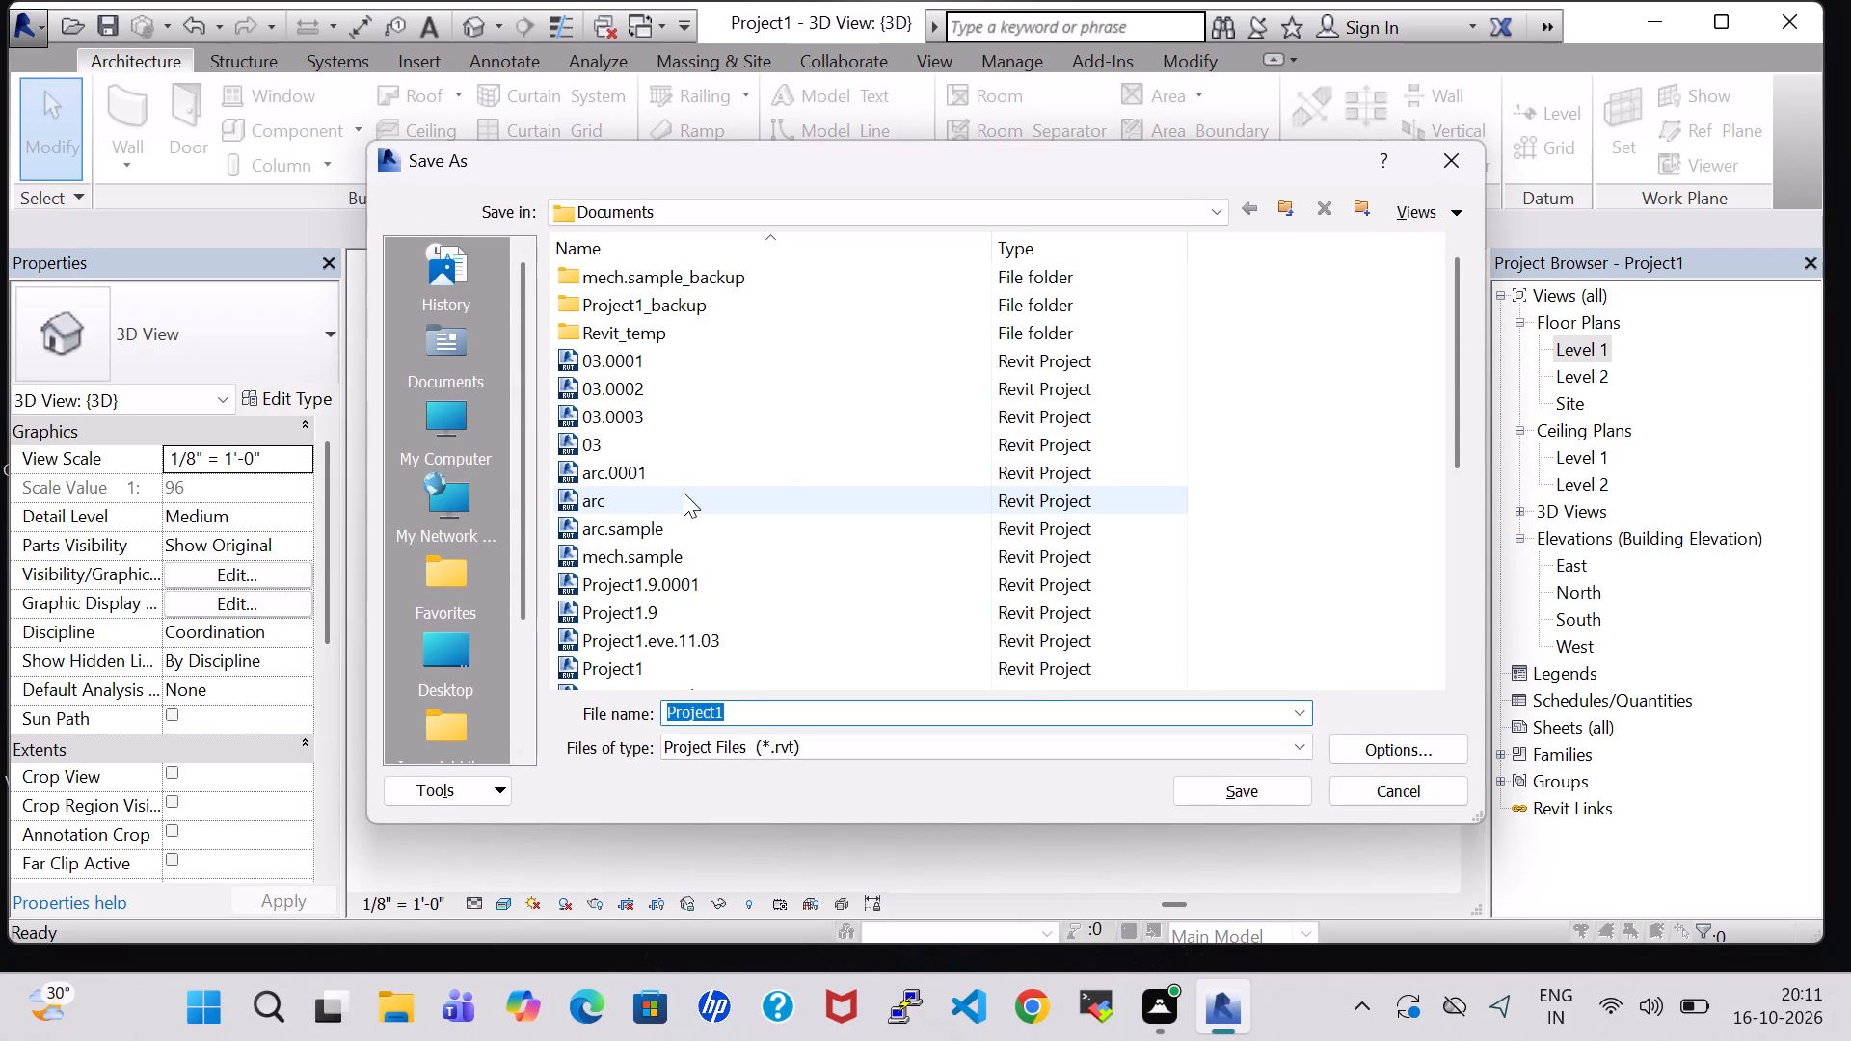
double_click(444, 625)
scroll(751, 482, down, 4)
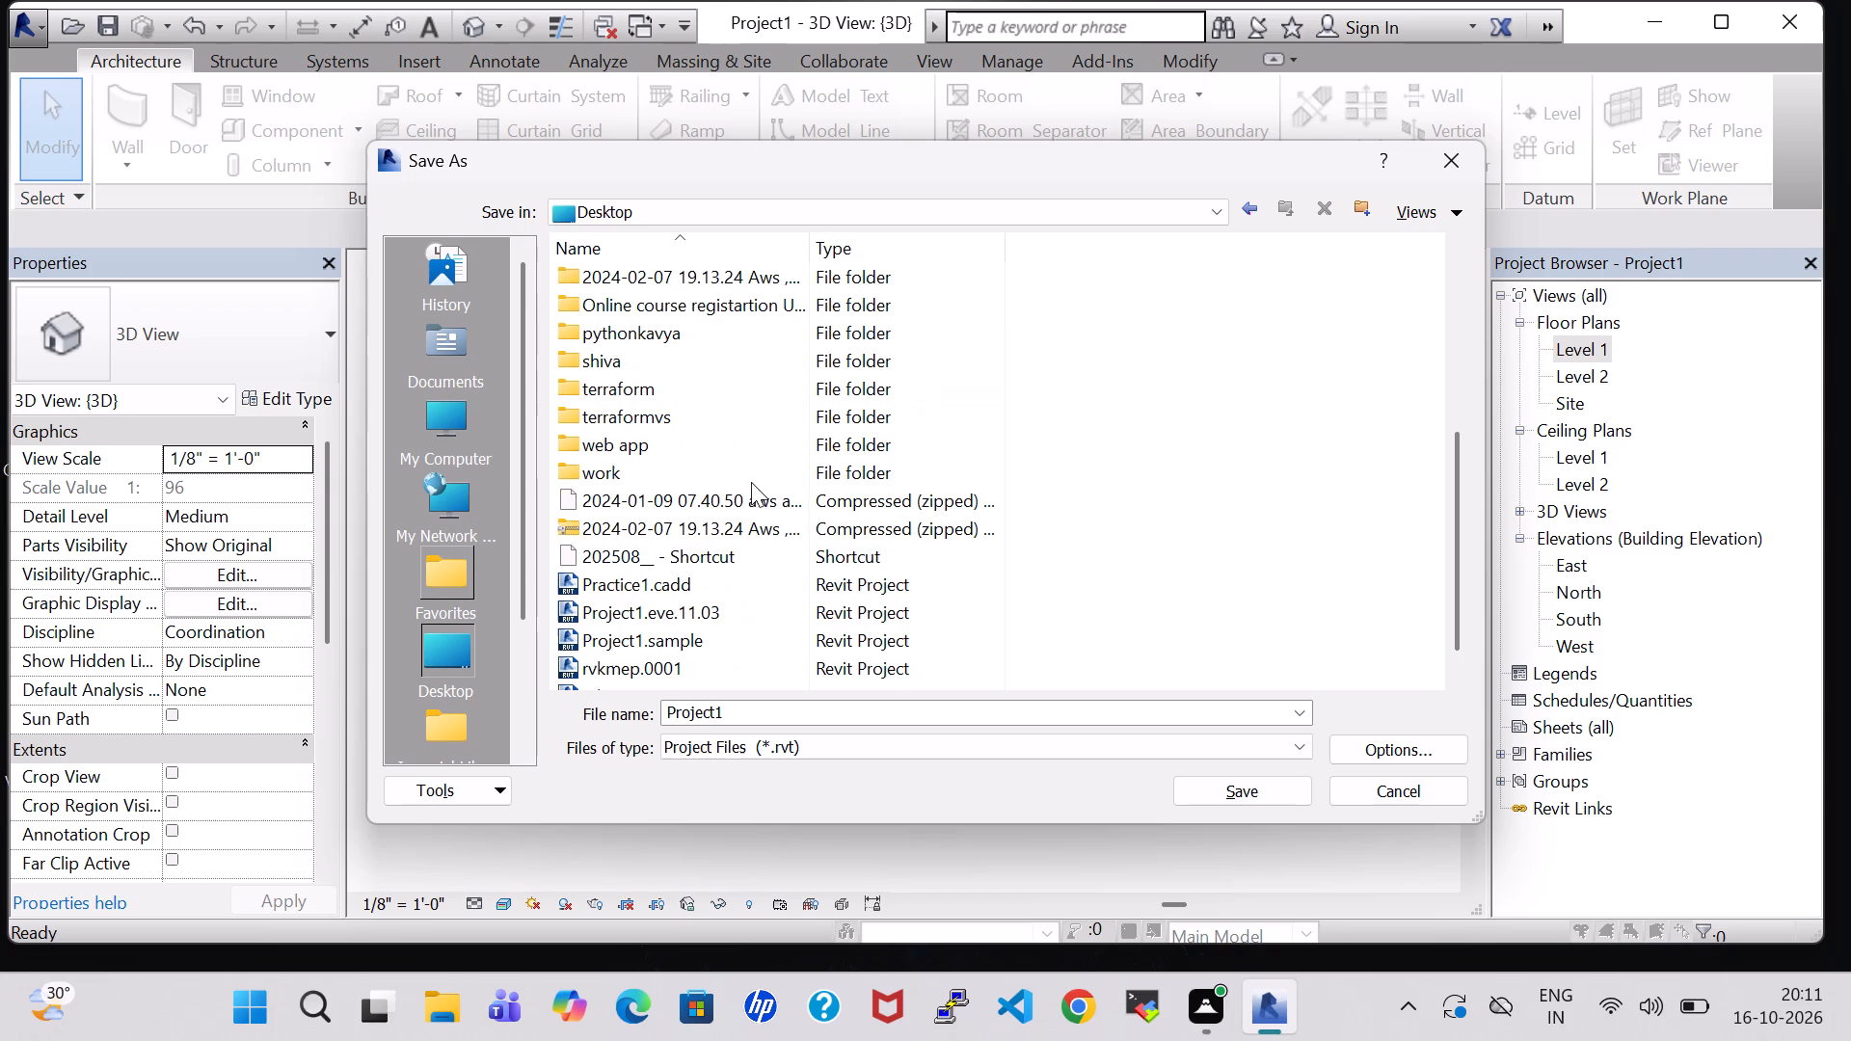
double_click(574, 480)
scroll(959, 409, down, 4)
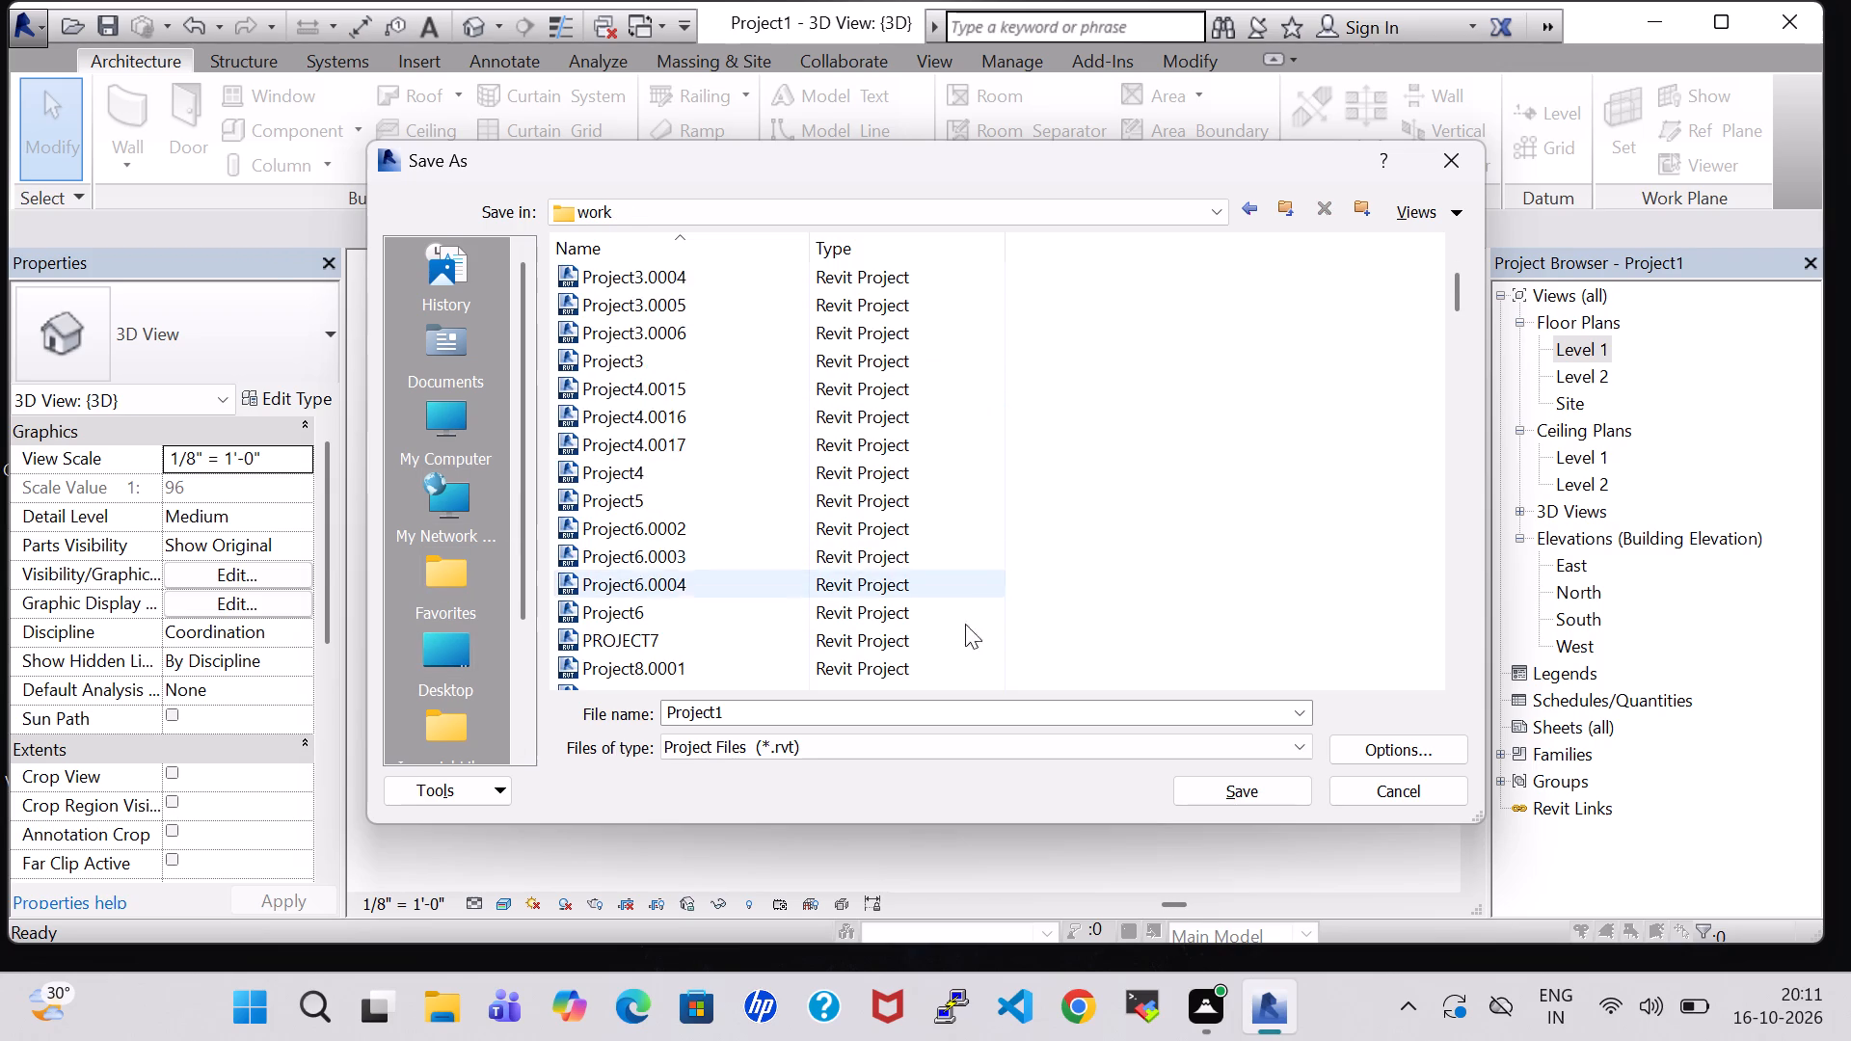
scroll(965, 624, down, 2)
drag(1457, 327, 1485, 586)
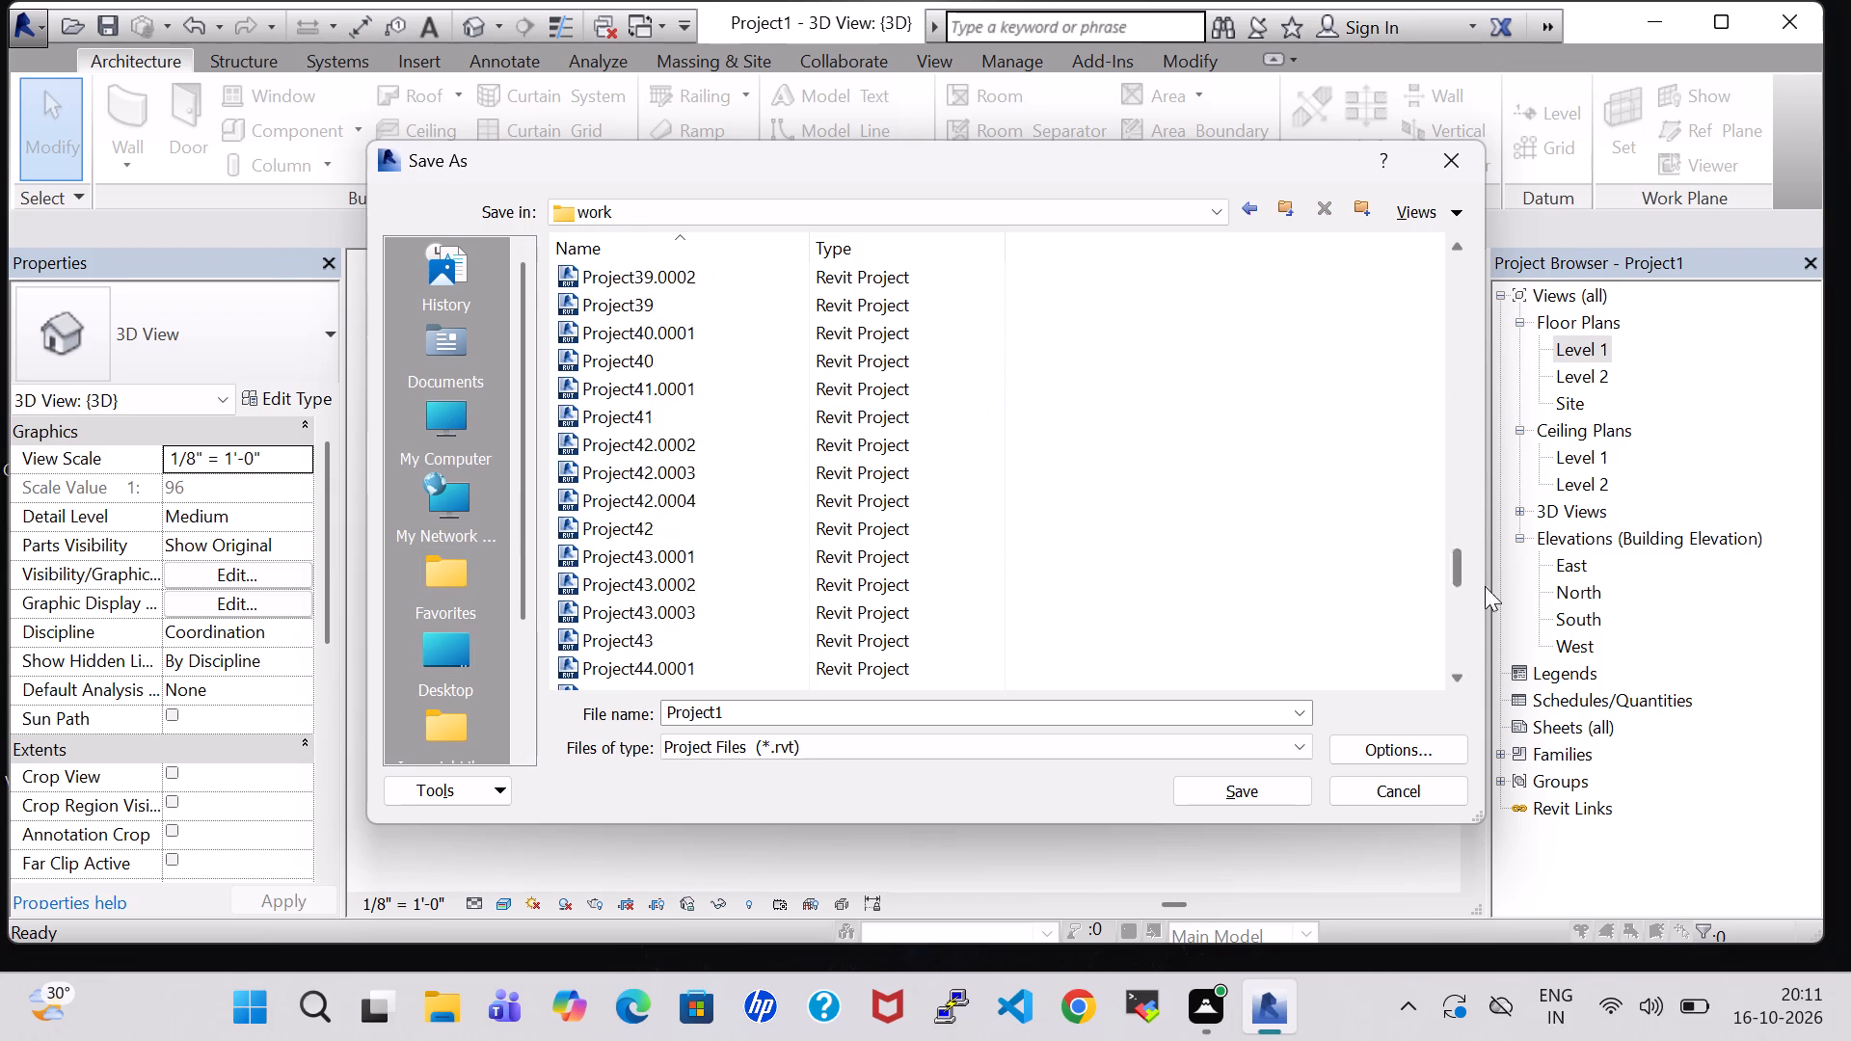
drag(1485, 586, 1495, 684)
scroll(810, 707, down, 3)
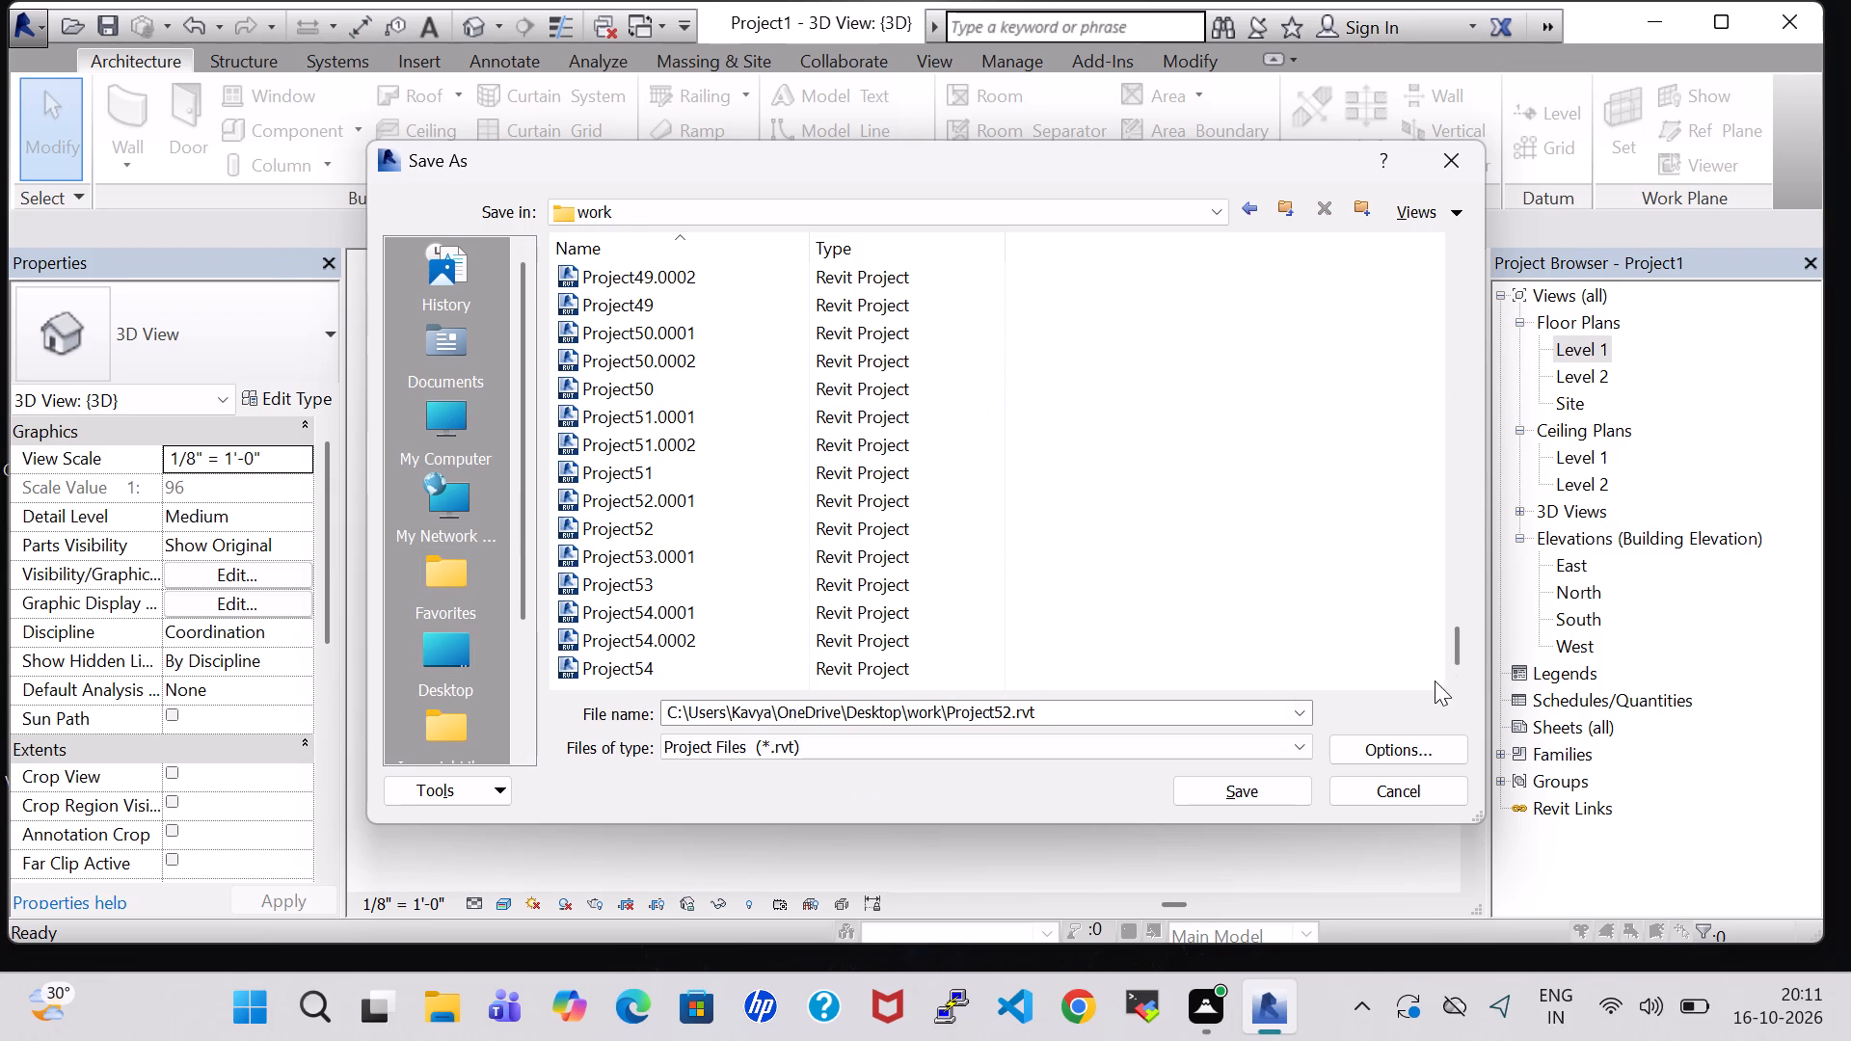
drag(1450, 634, 1454, 688)
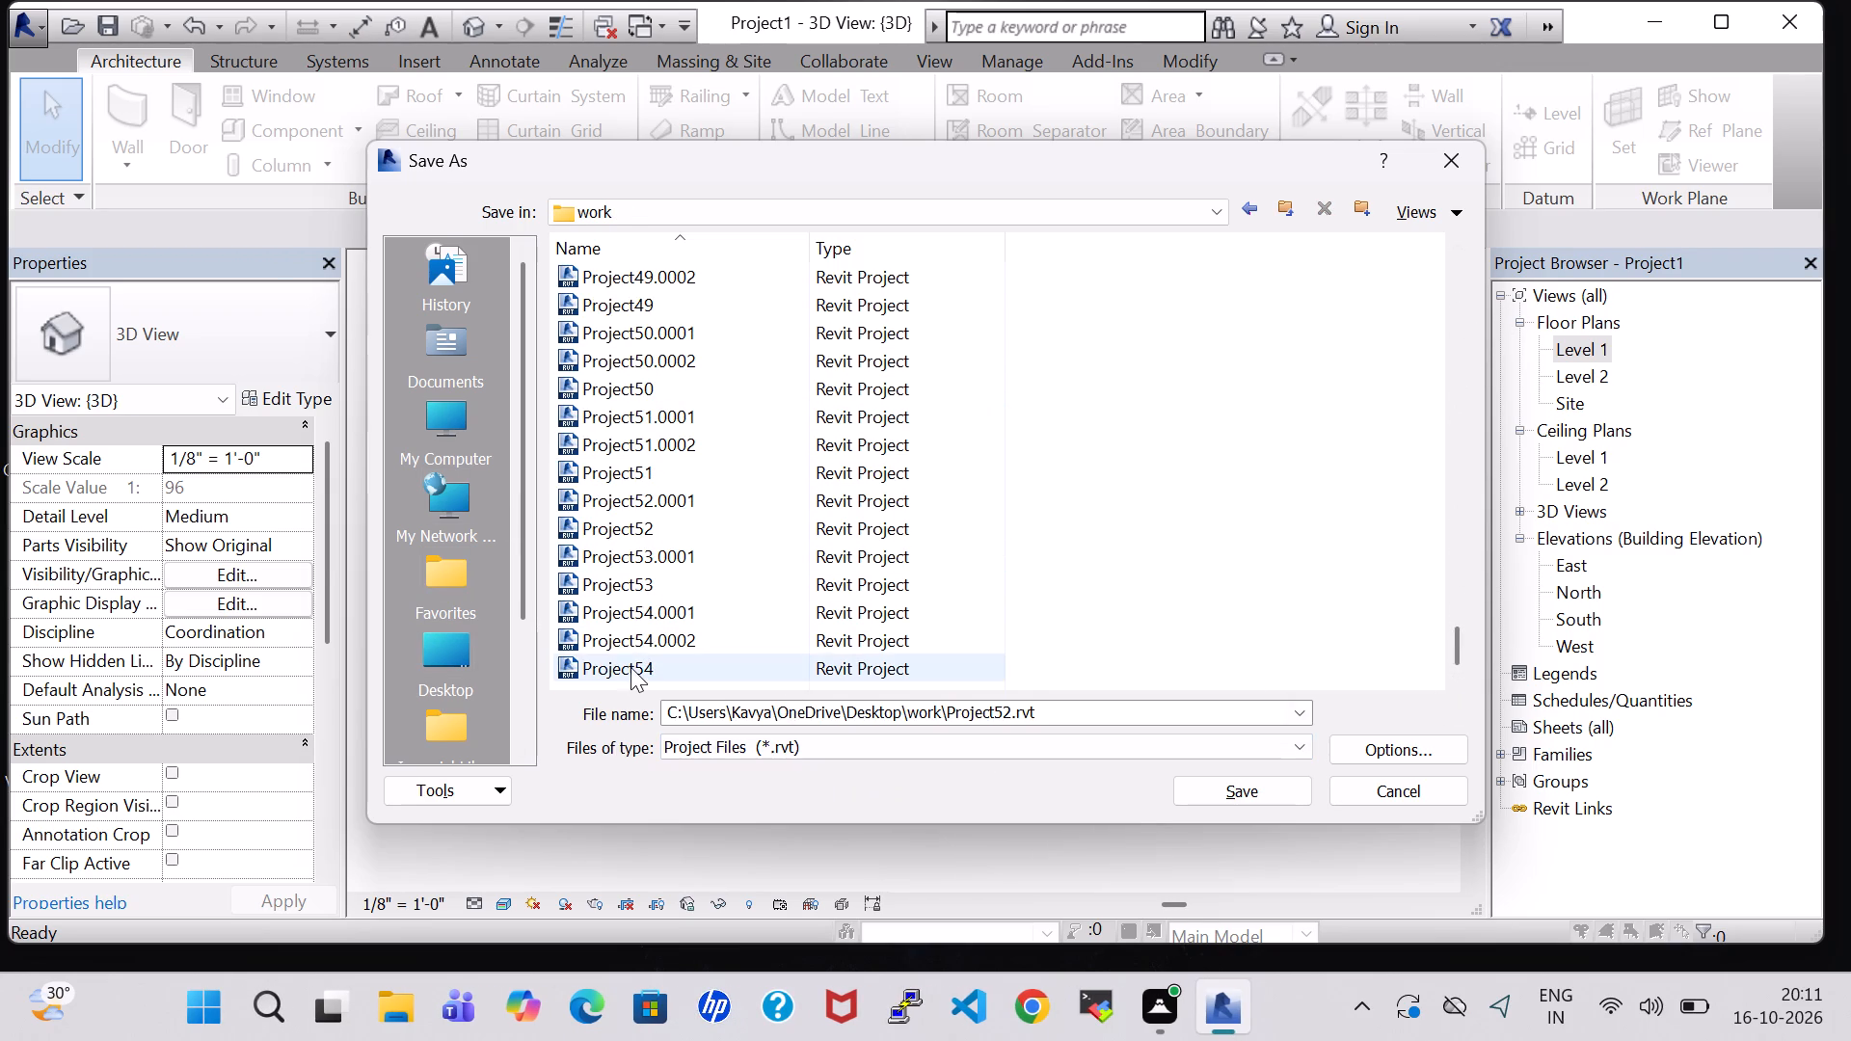
click(630, 667)
double_click(748, 712)
click(748, 712)
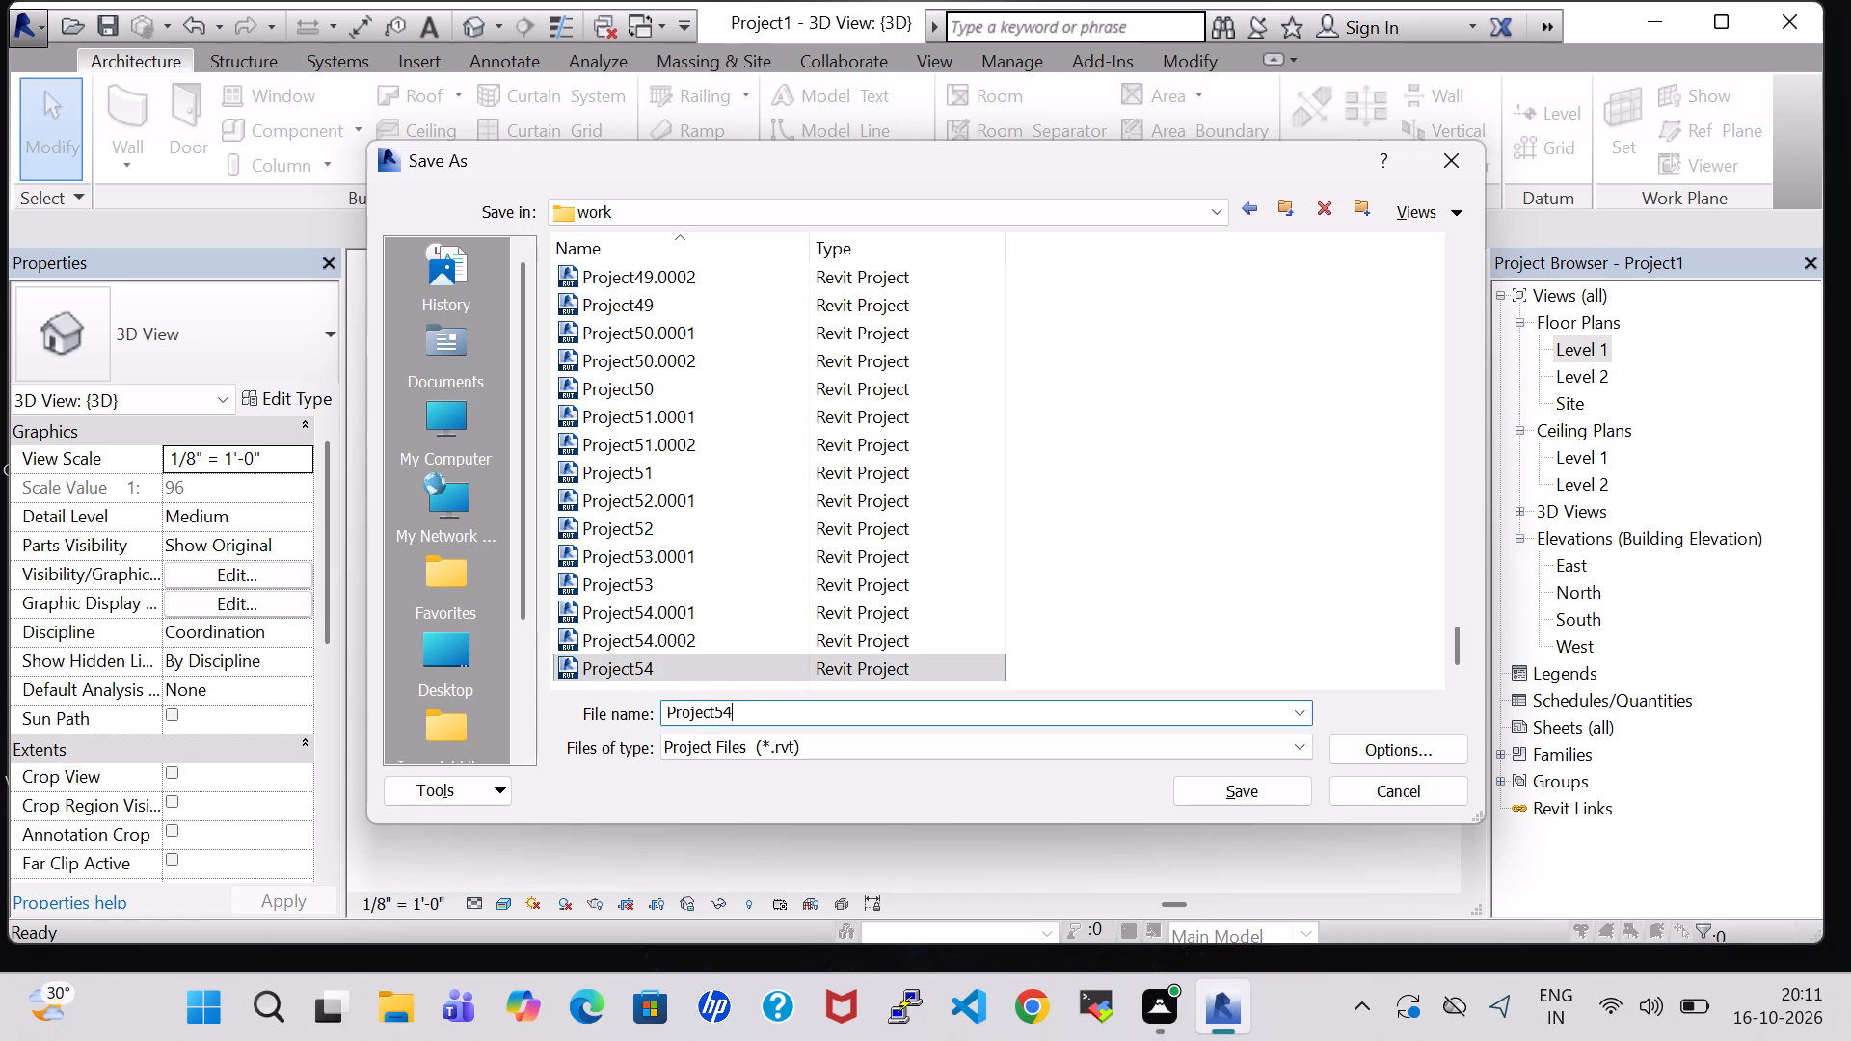
key(BackSpace)
key(5)
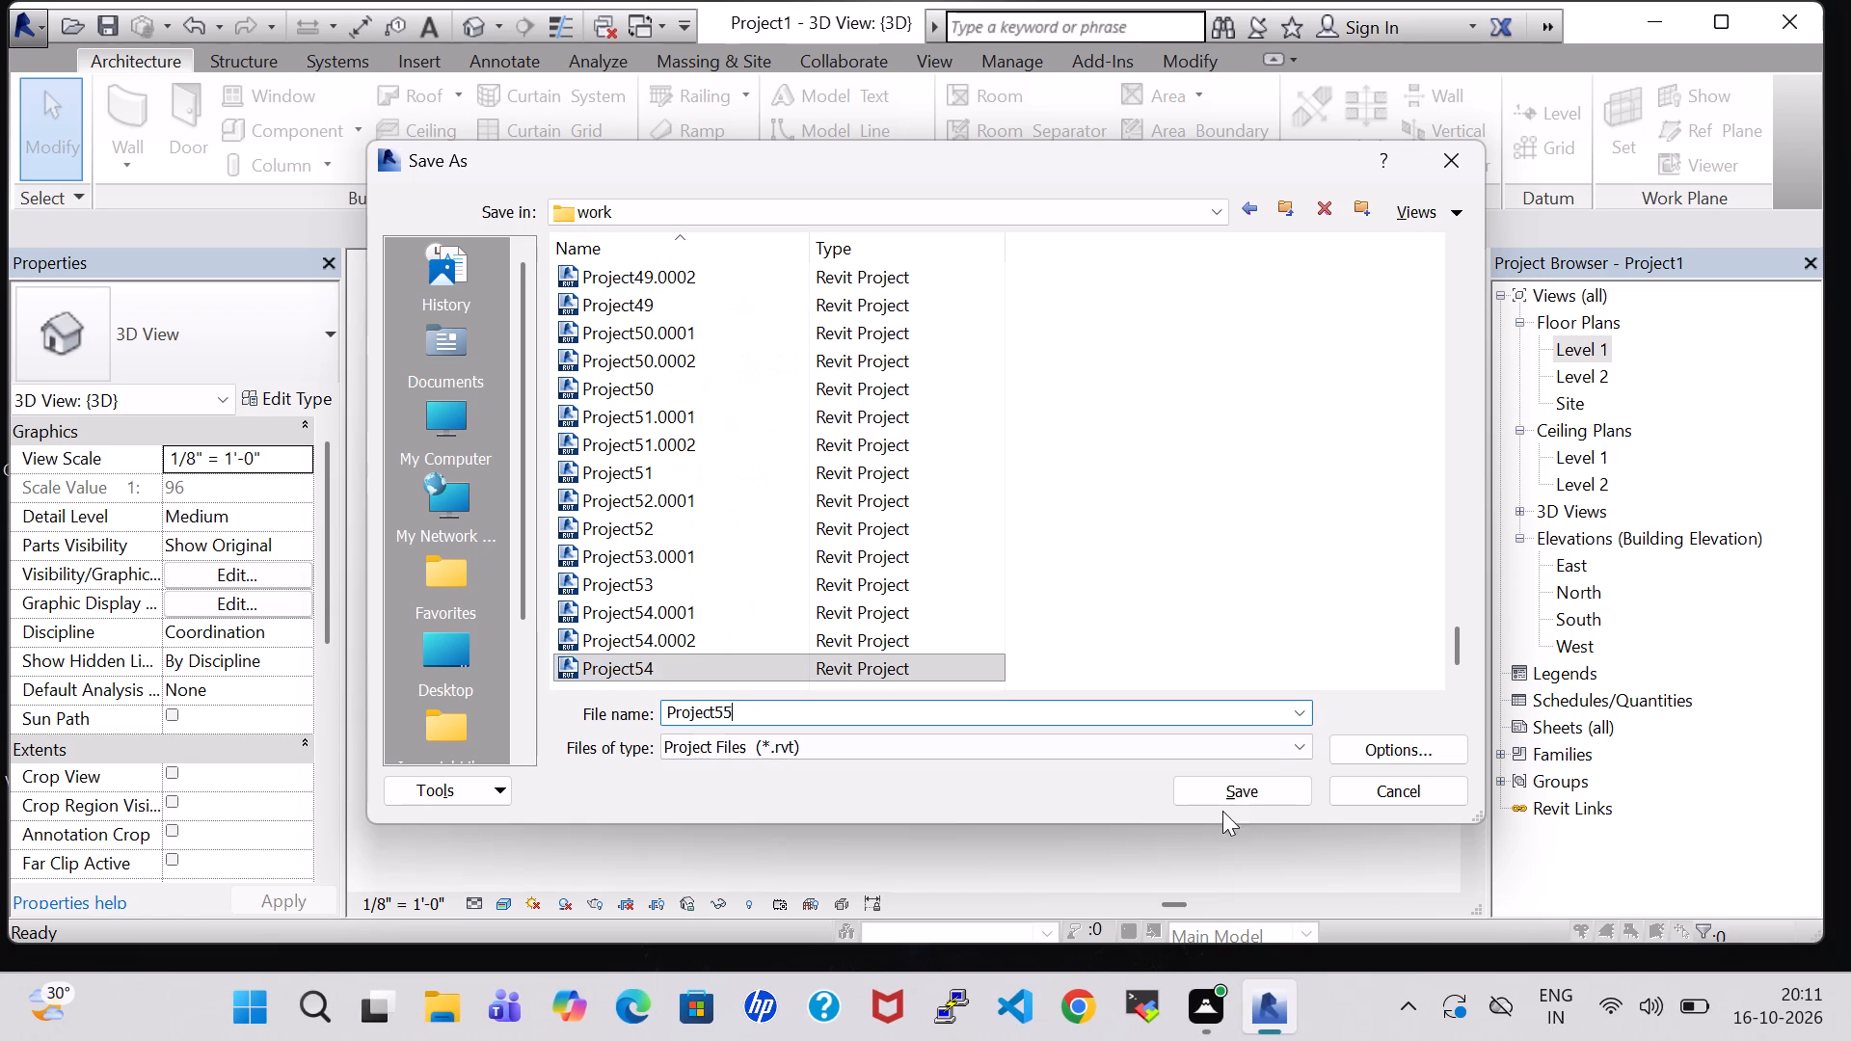
click(1241, 796)
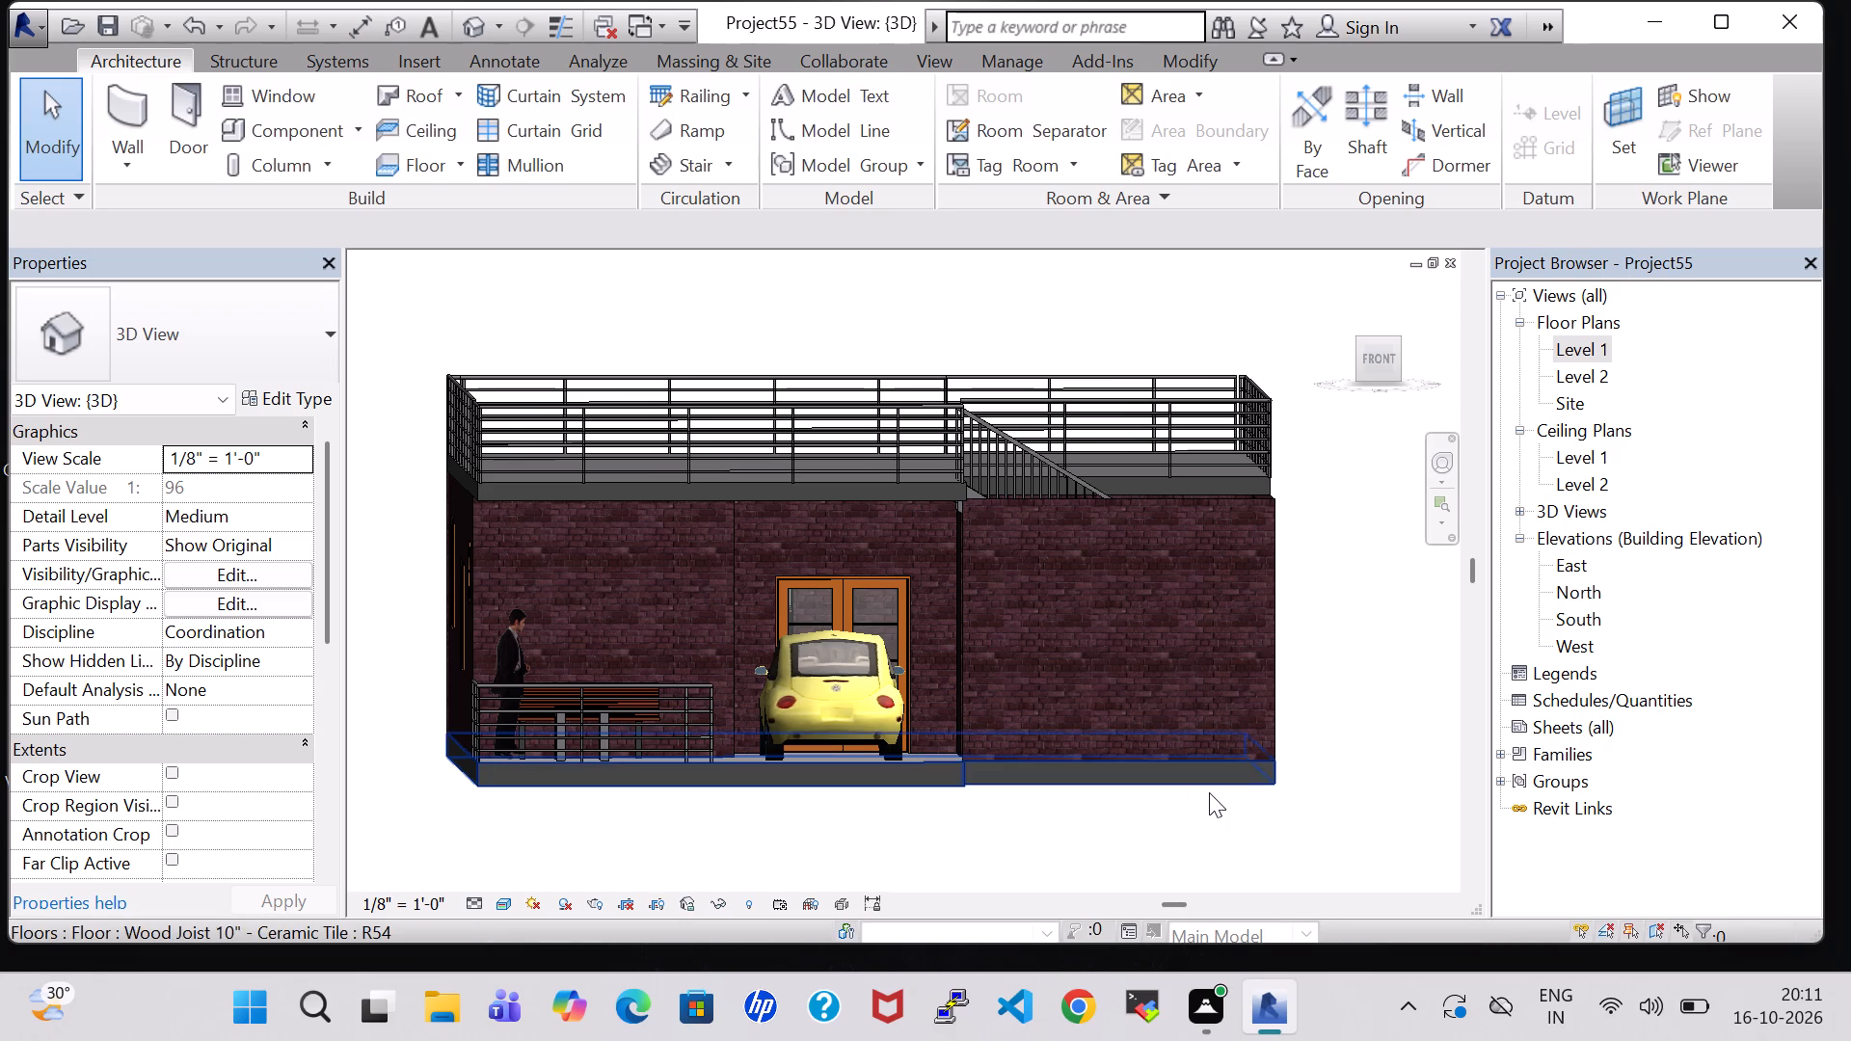
Open the Level 1 floor plan and save the project.
double_click(1588, 340)
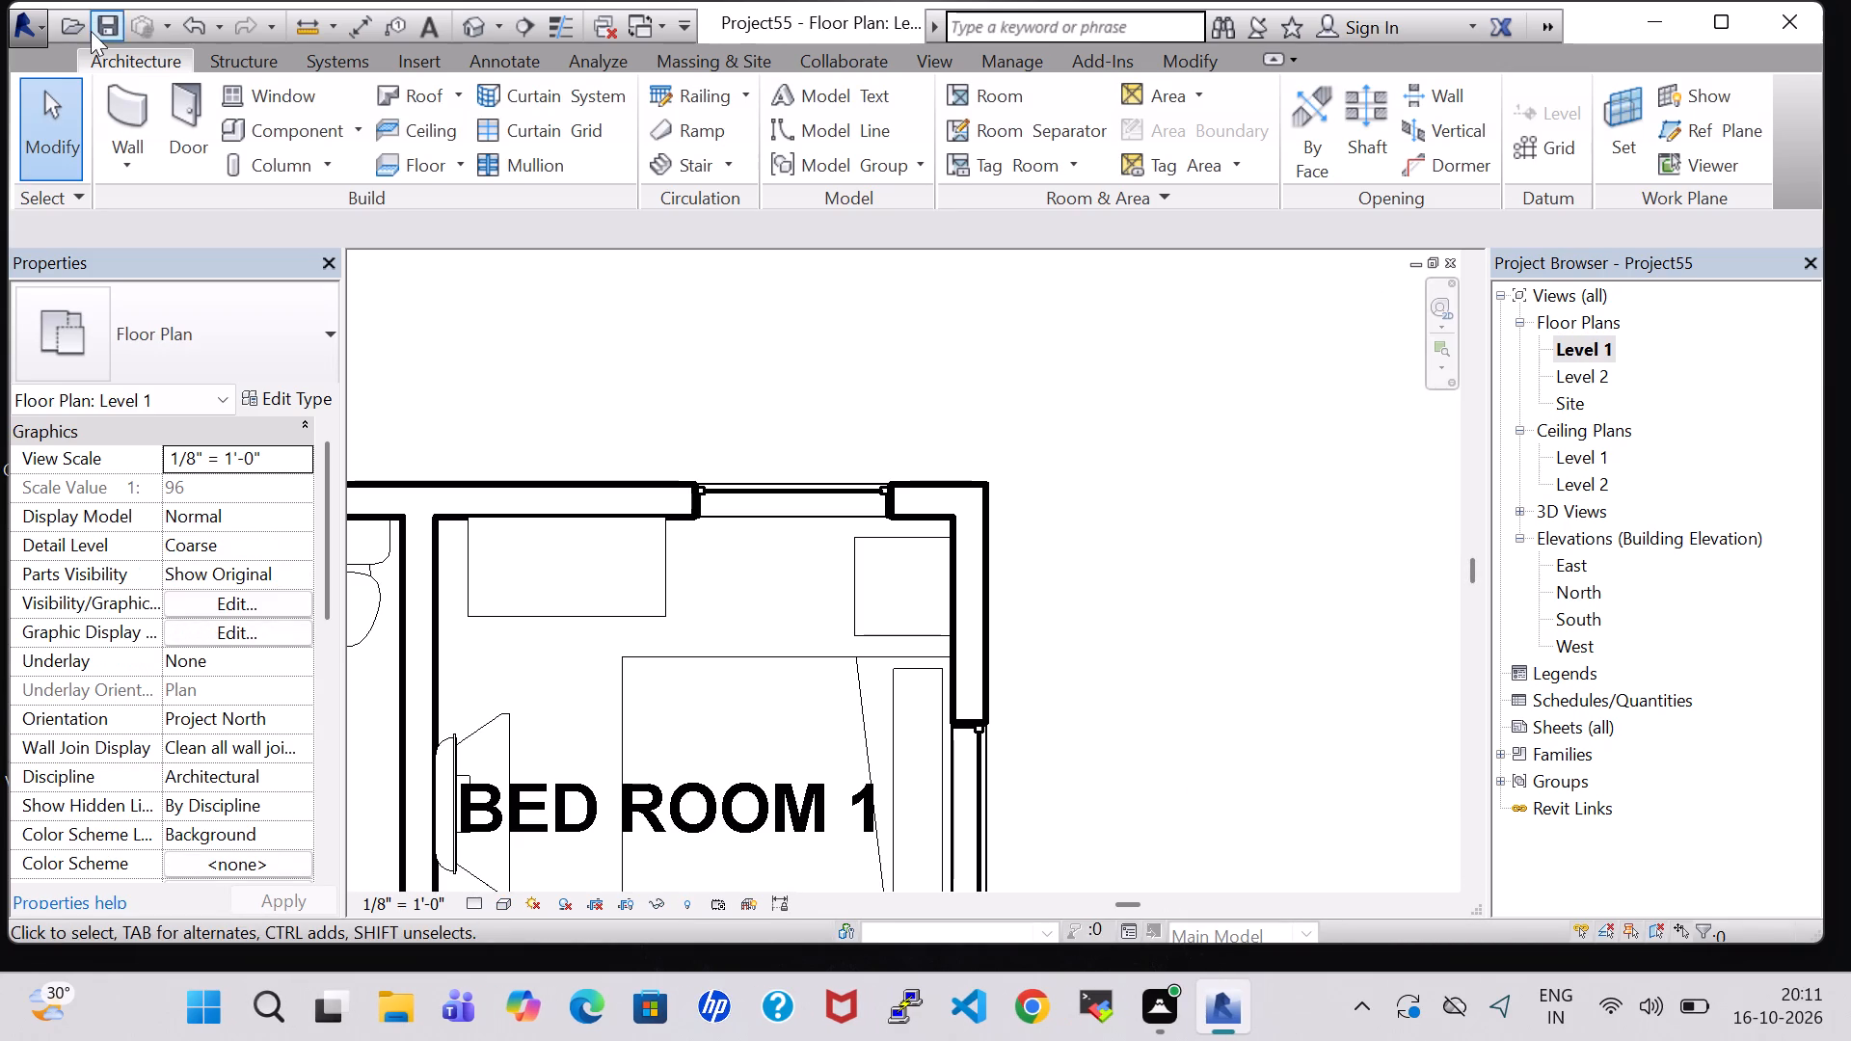
click(47, 28)
click(121, 283)
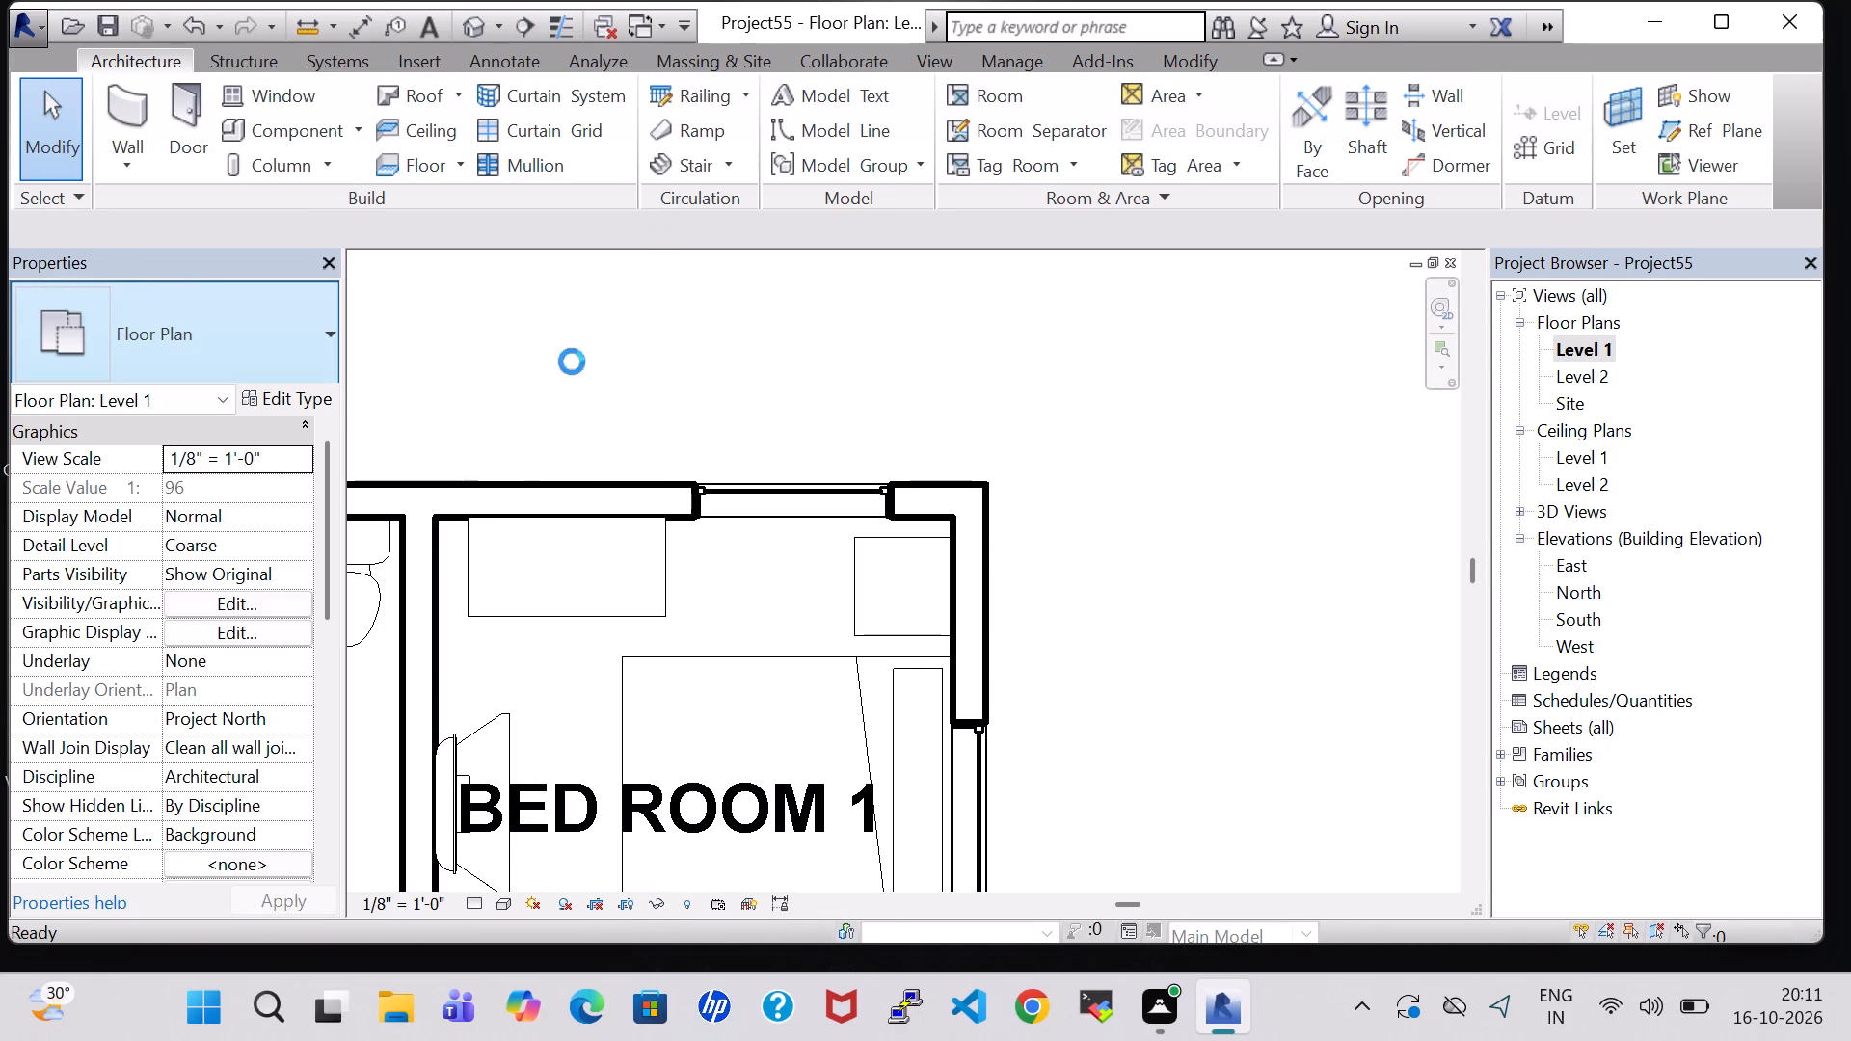
Save the project again with the complete Level 1 plan framed, from KITCHEN and BED ROOM 1 to PORTICO.
scroll(1040, 483, down, 3)
middle_drag(1082, 512, 1126, 466)
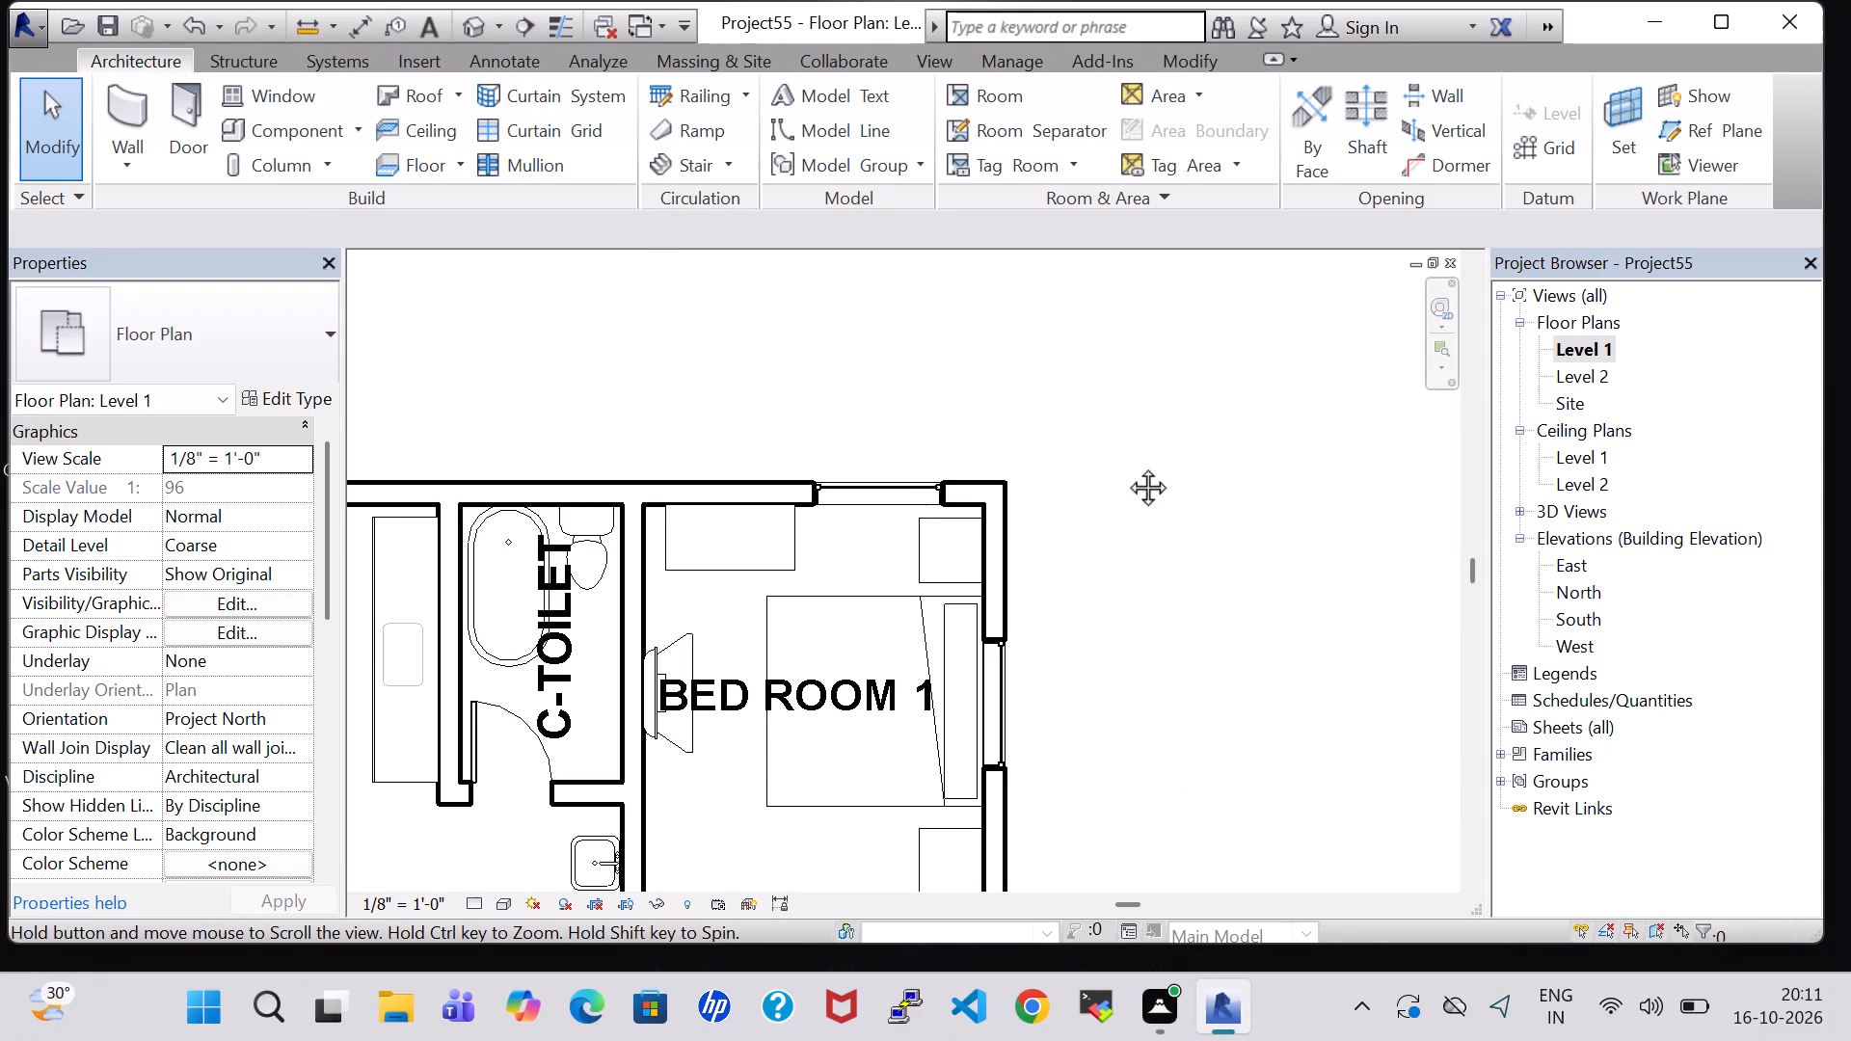
middle_drag(1126, 466, 1236, 358)
scroll(1236, 358, down, 3)
middle_drag(1265, 465, 1271, 456)
scroll(1271, 456, down, 2)
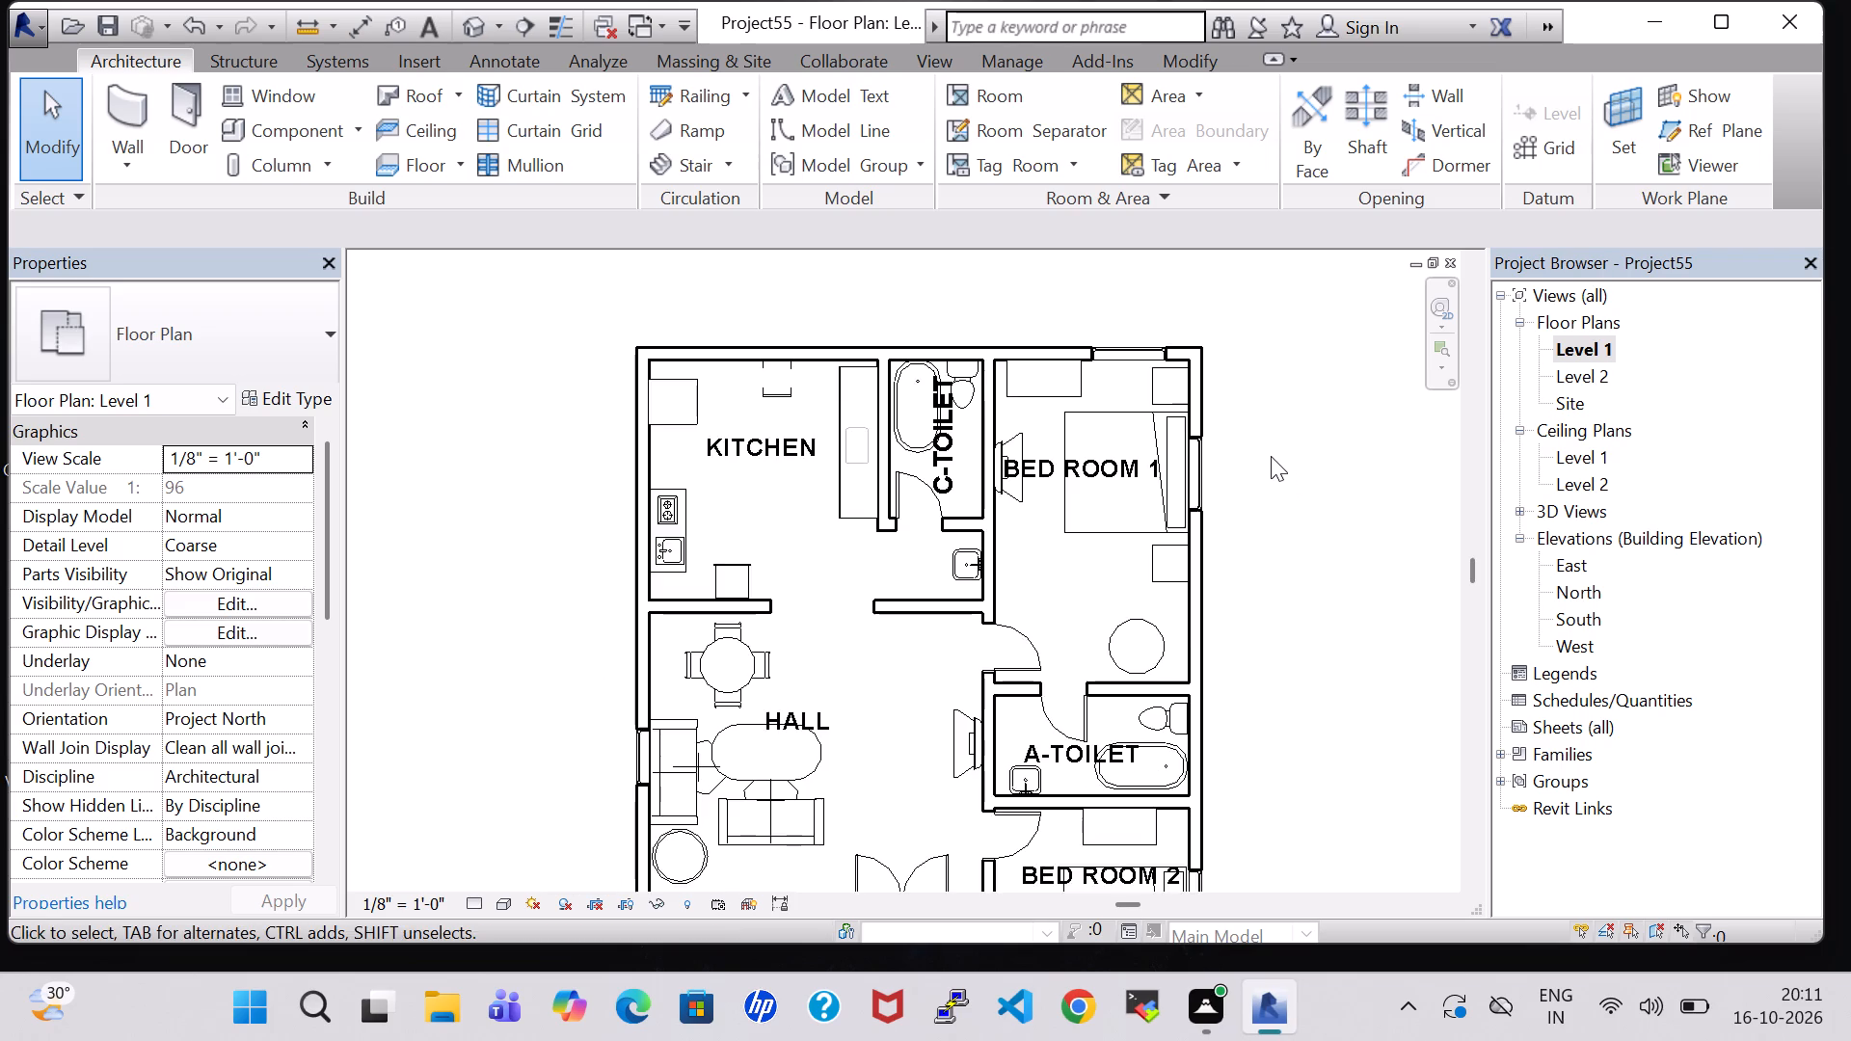
middle_drag(1271, 456, 1242, 381)
scroll(1250, 414, down, 1)
scroll(1260, 492, down, 2)
middle_drag(1260, 492, 1210, 479)
click(27, 18)
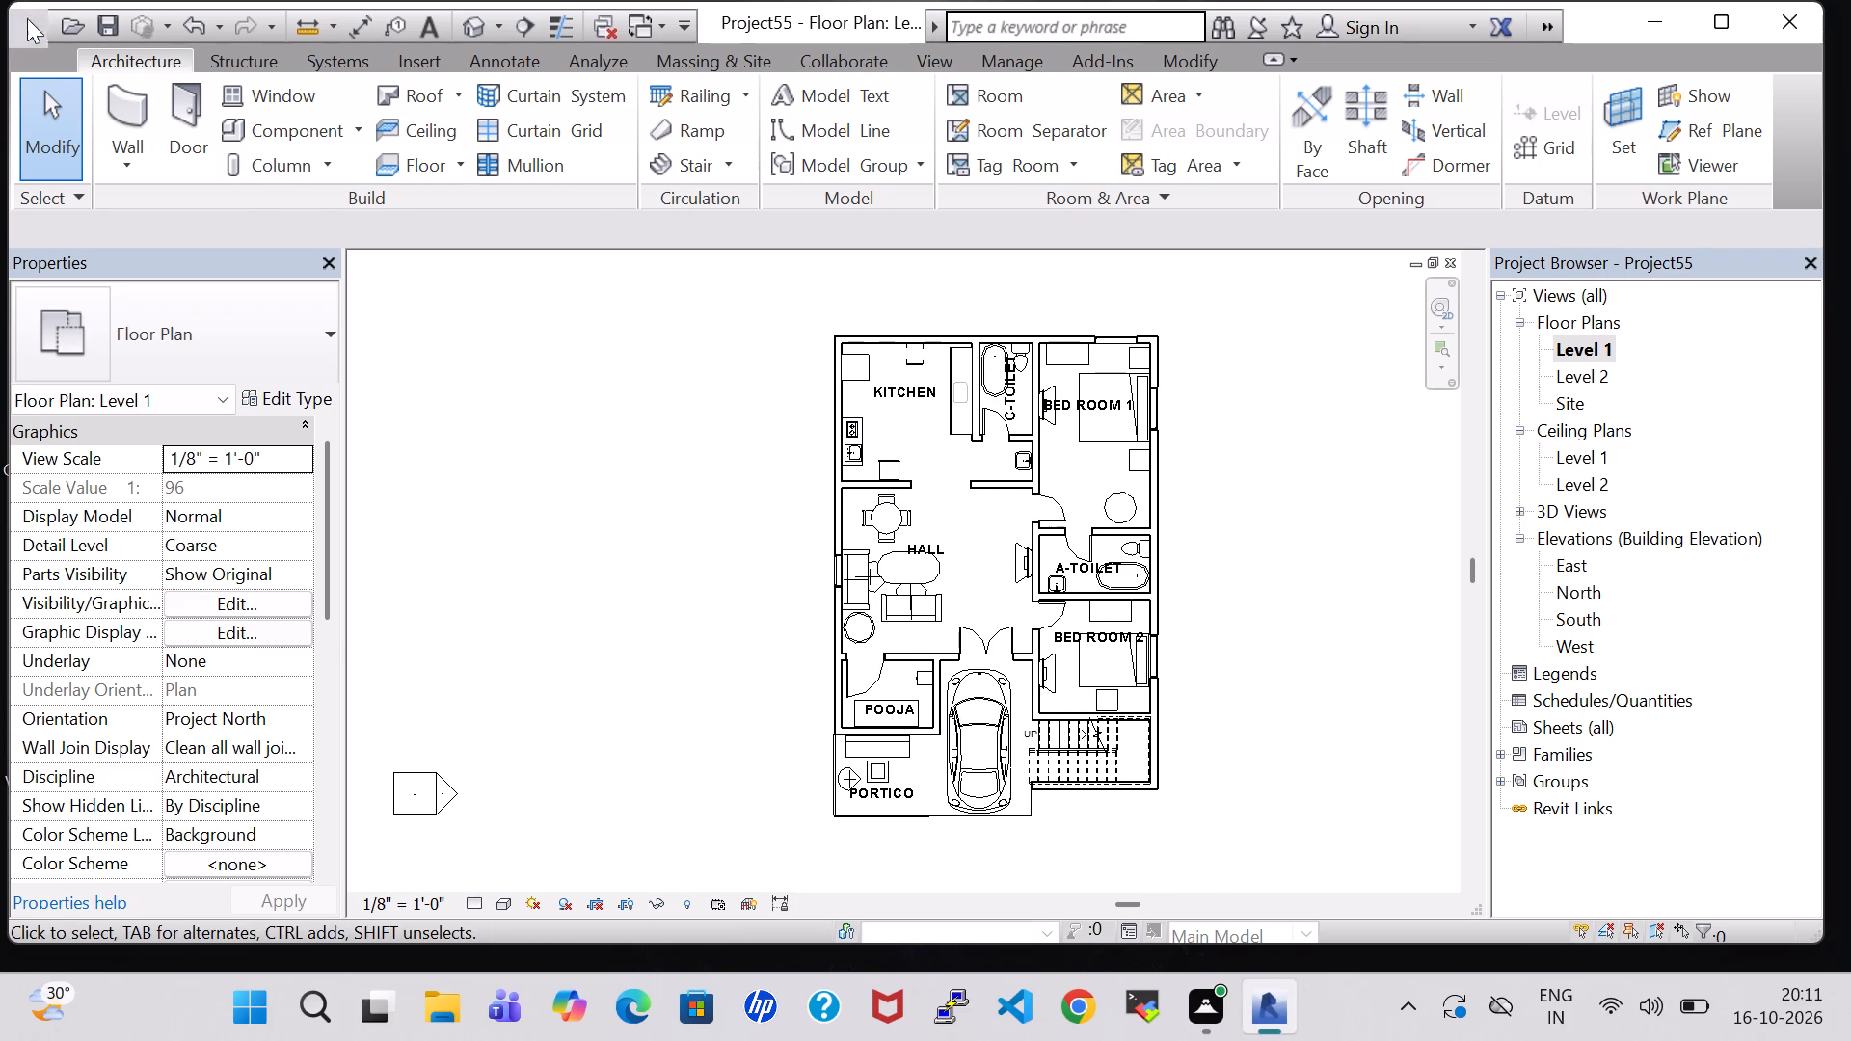
click(132, 288)
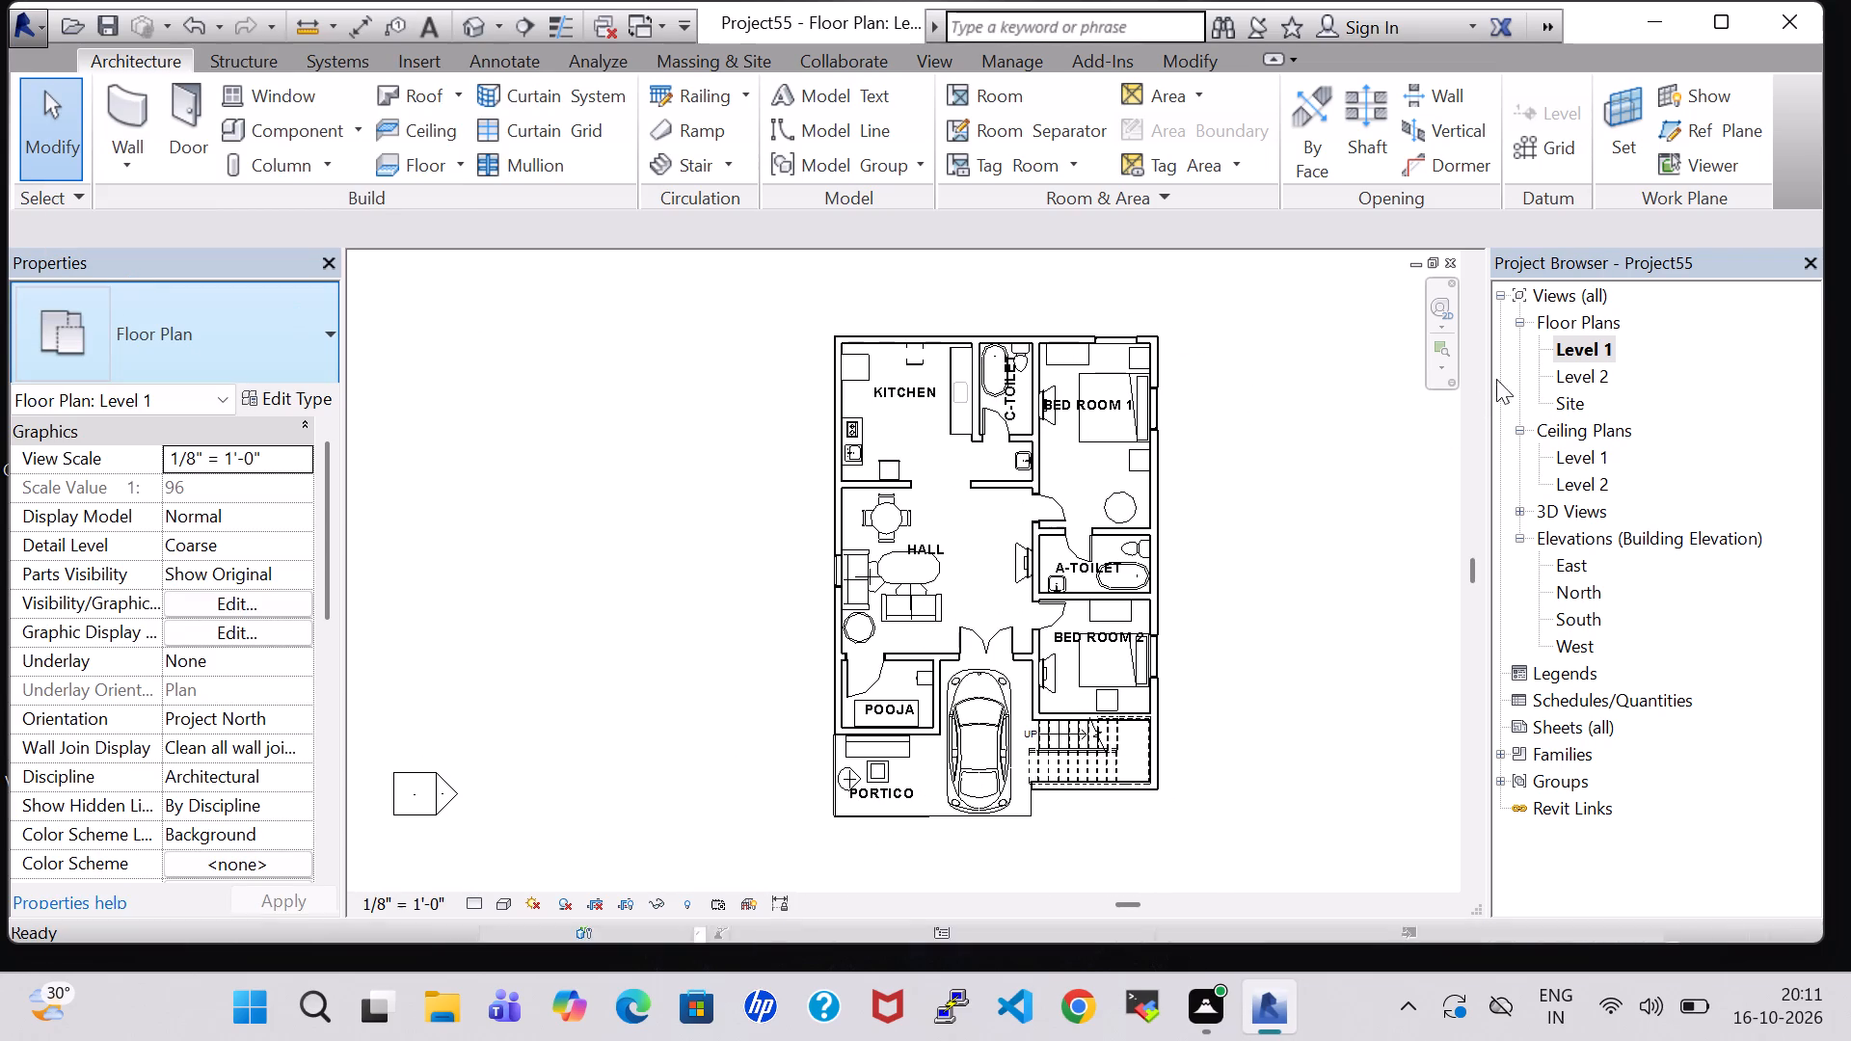
Return to the 3D view and save the project over Project55 in the work folder.
click(478, 21)
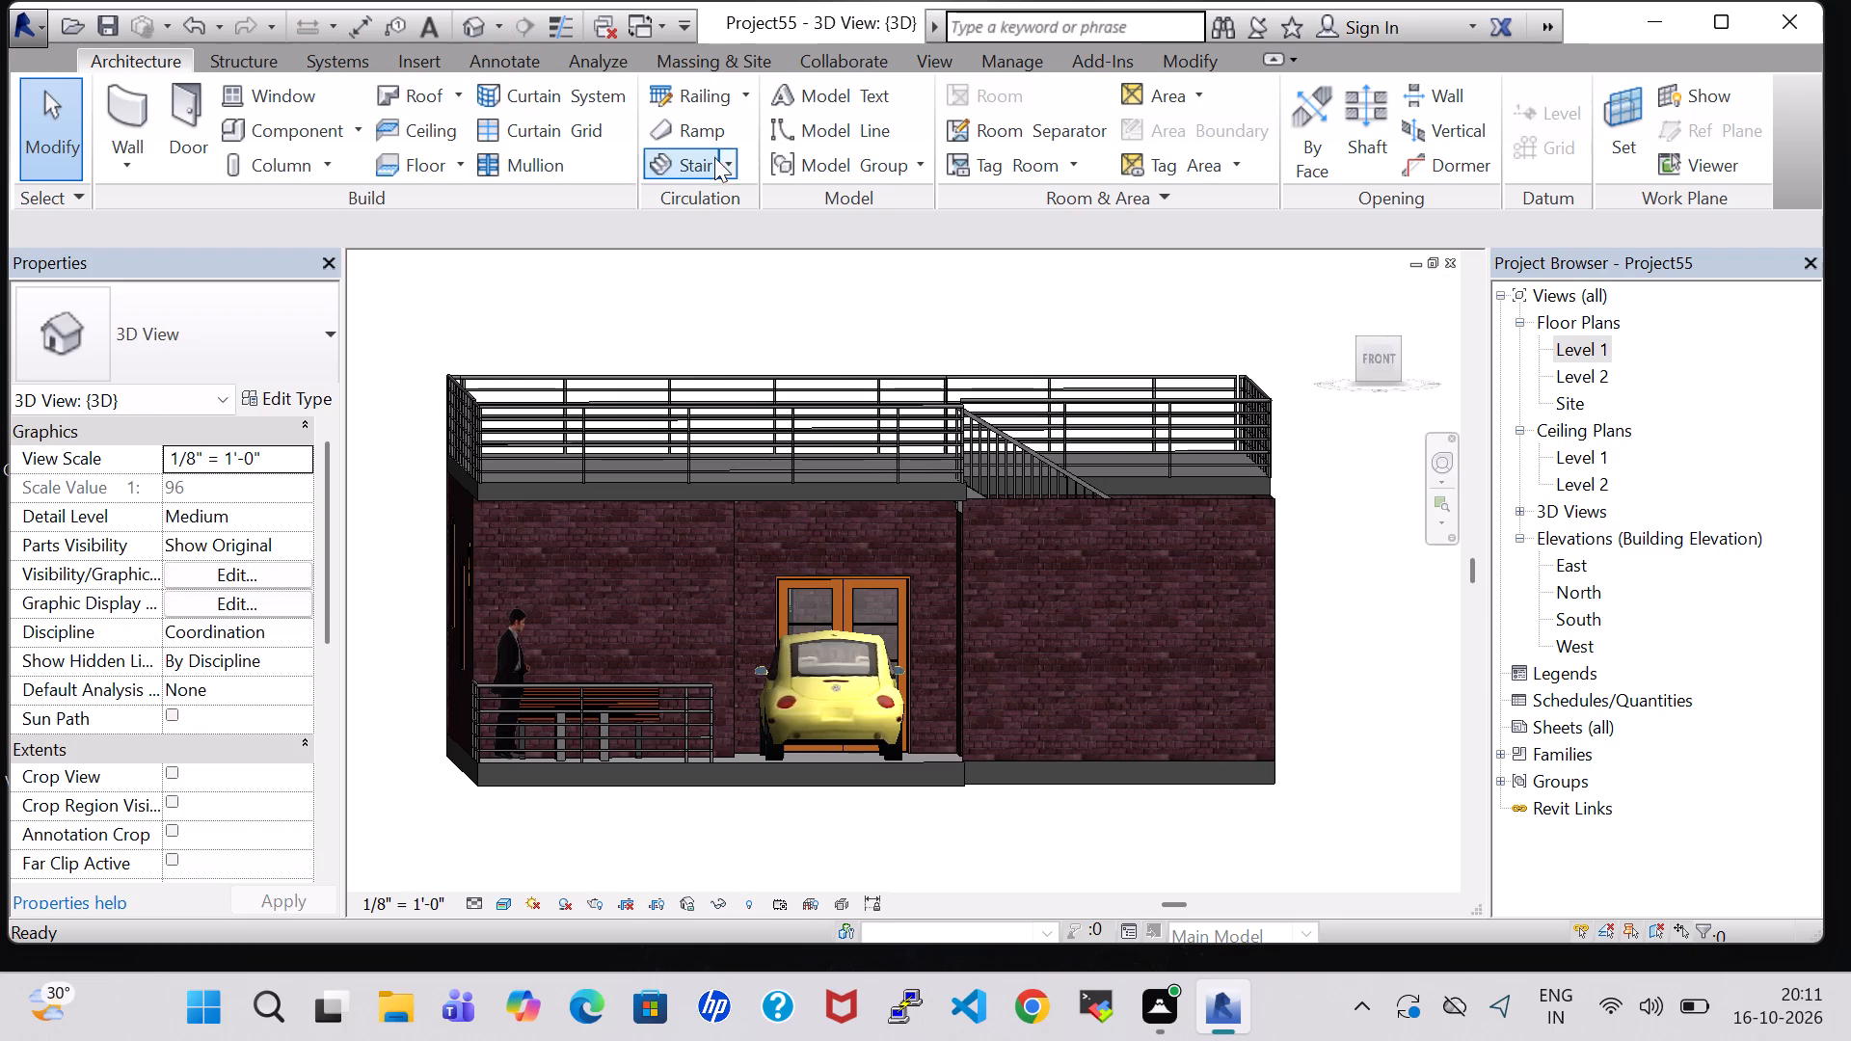
click(17, 29)
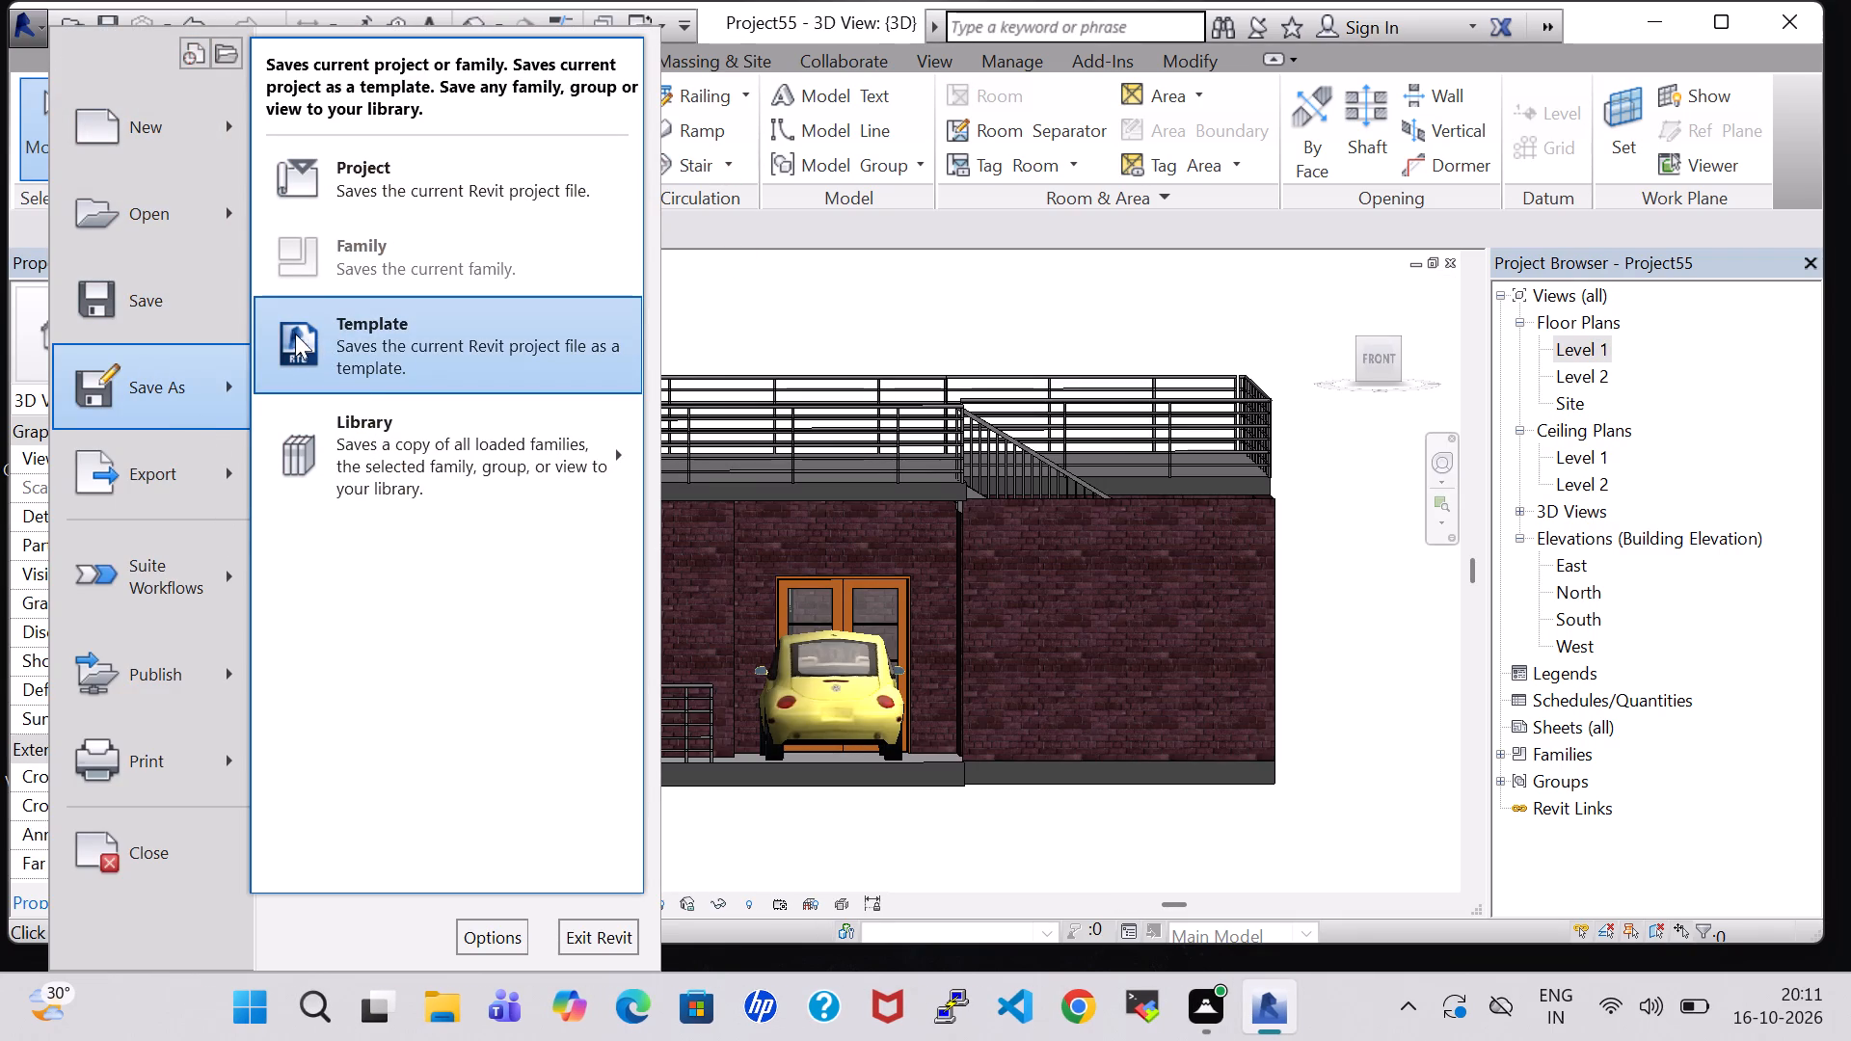
click(461, 166)
scroll(875, 580, down, 2)
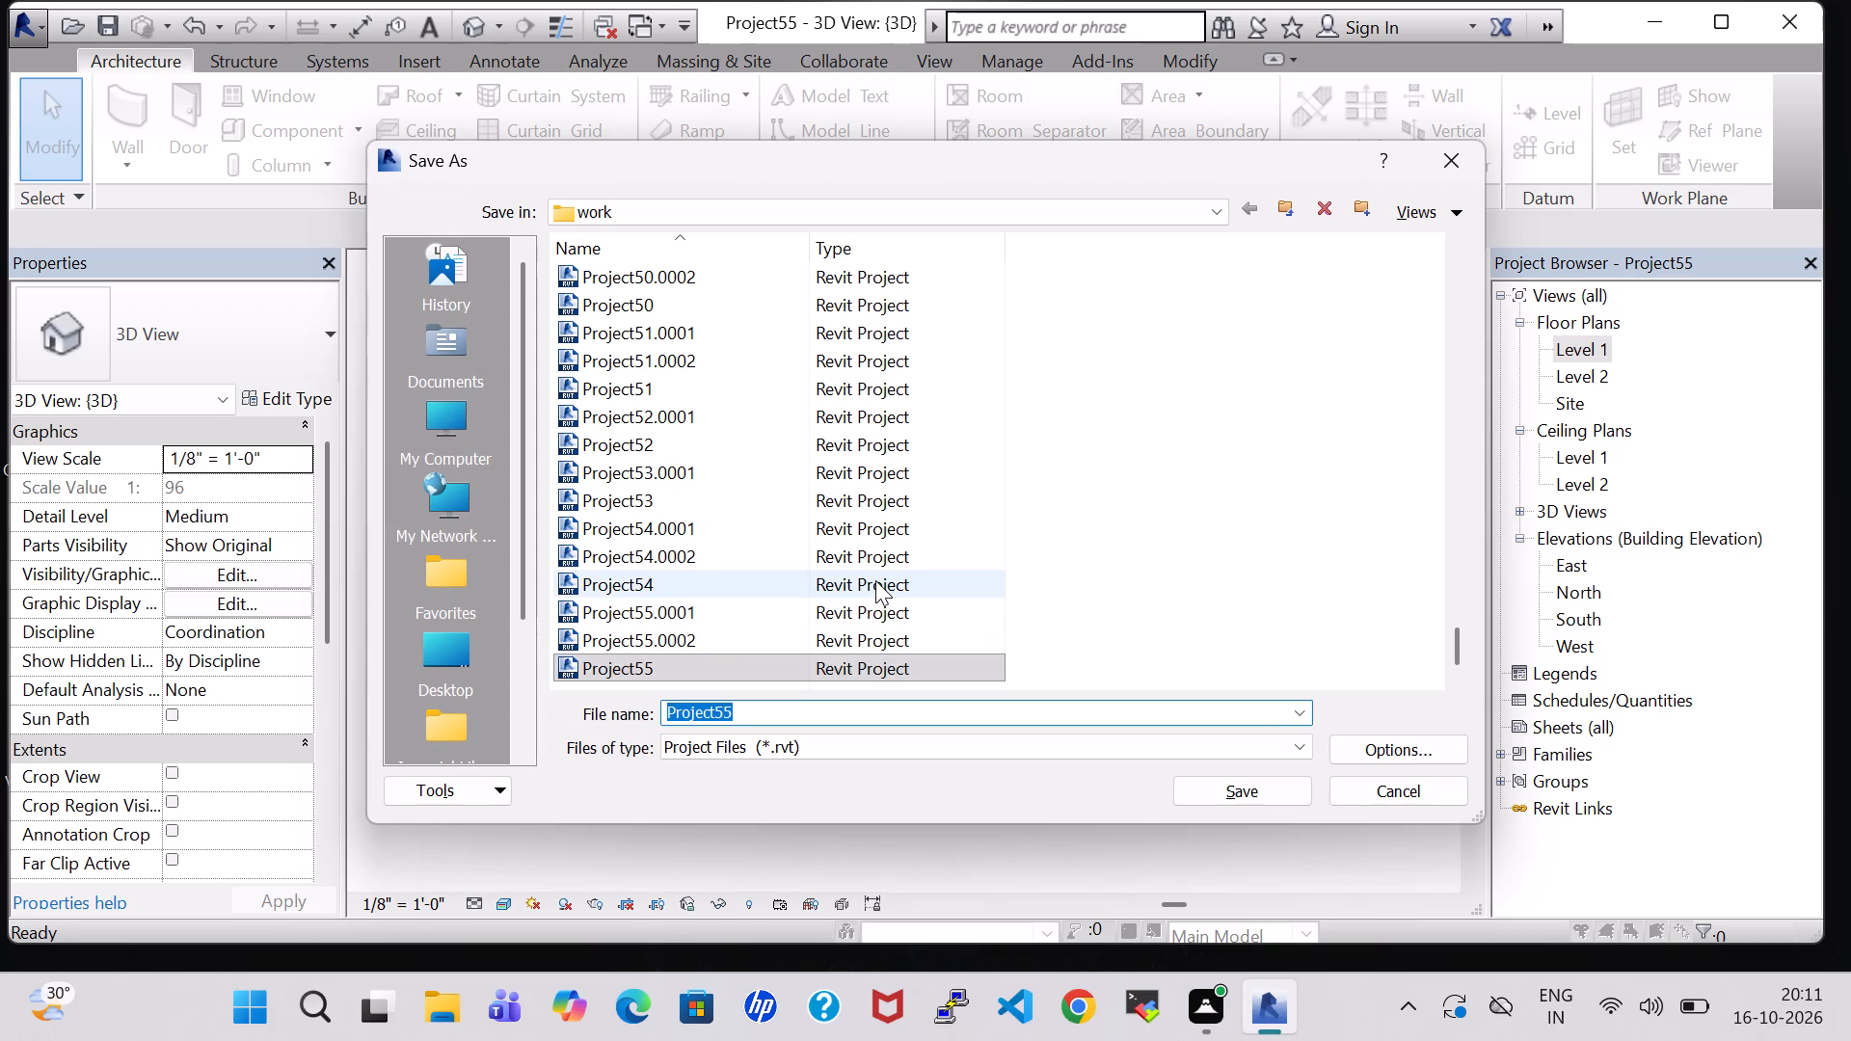
scroll(875, 580, down, 2)
click(1195, 804)
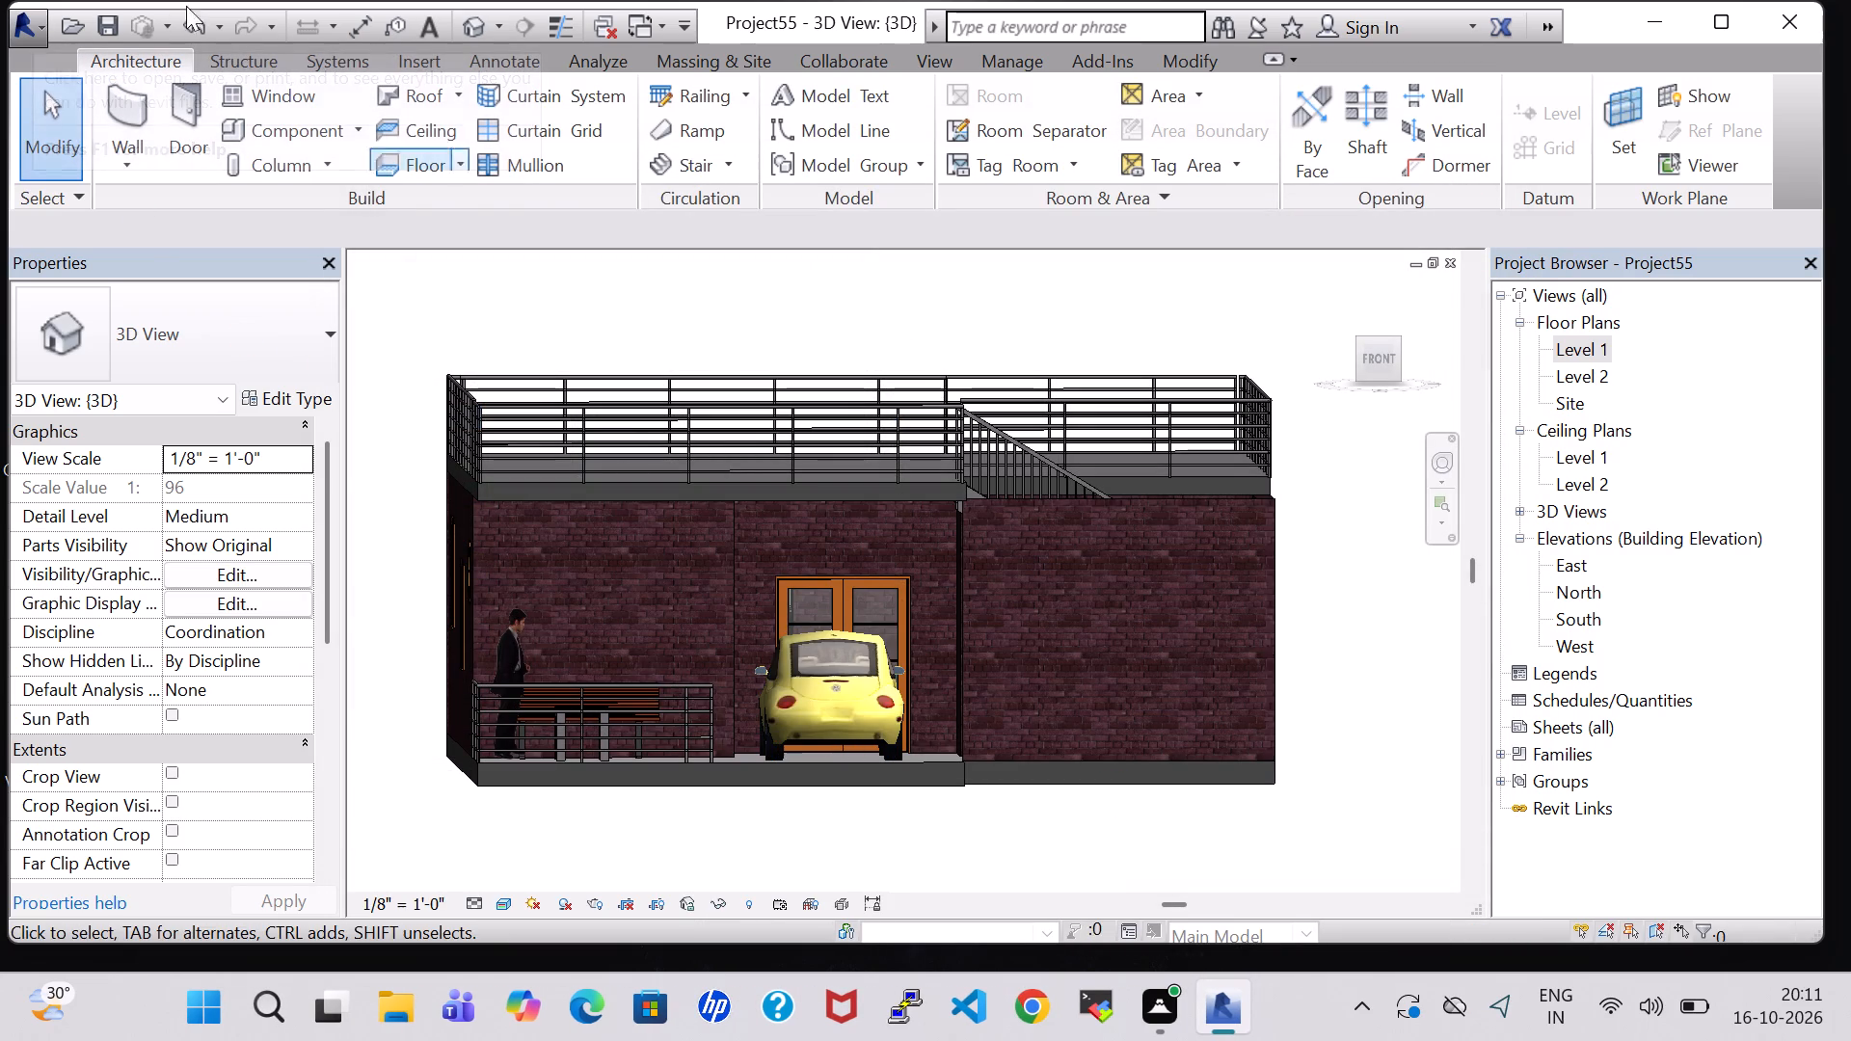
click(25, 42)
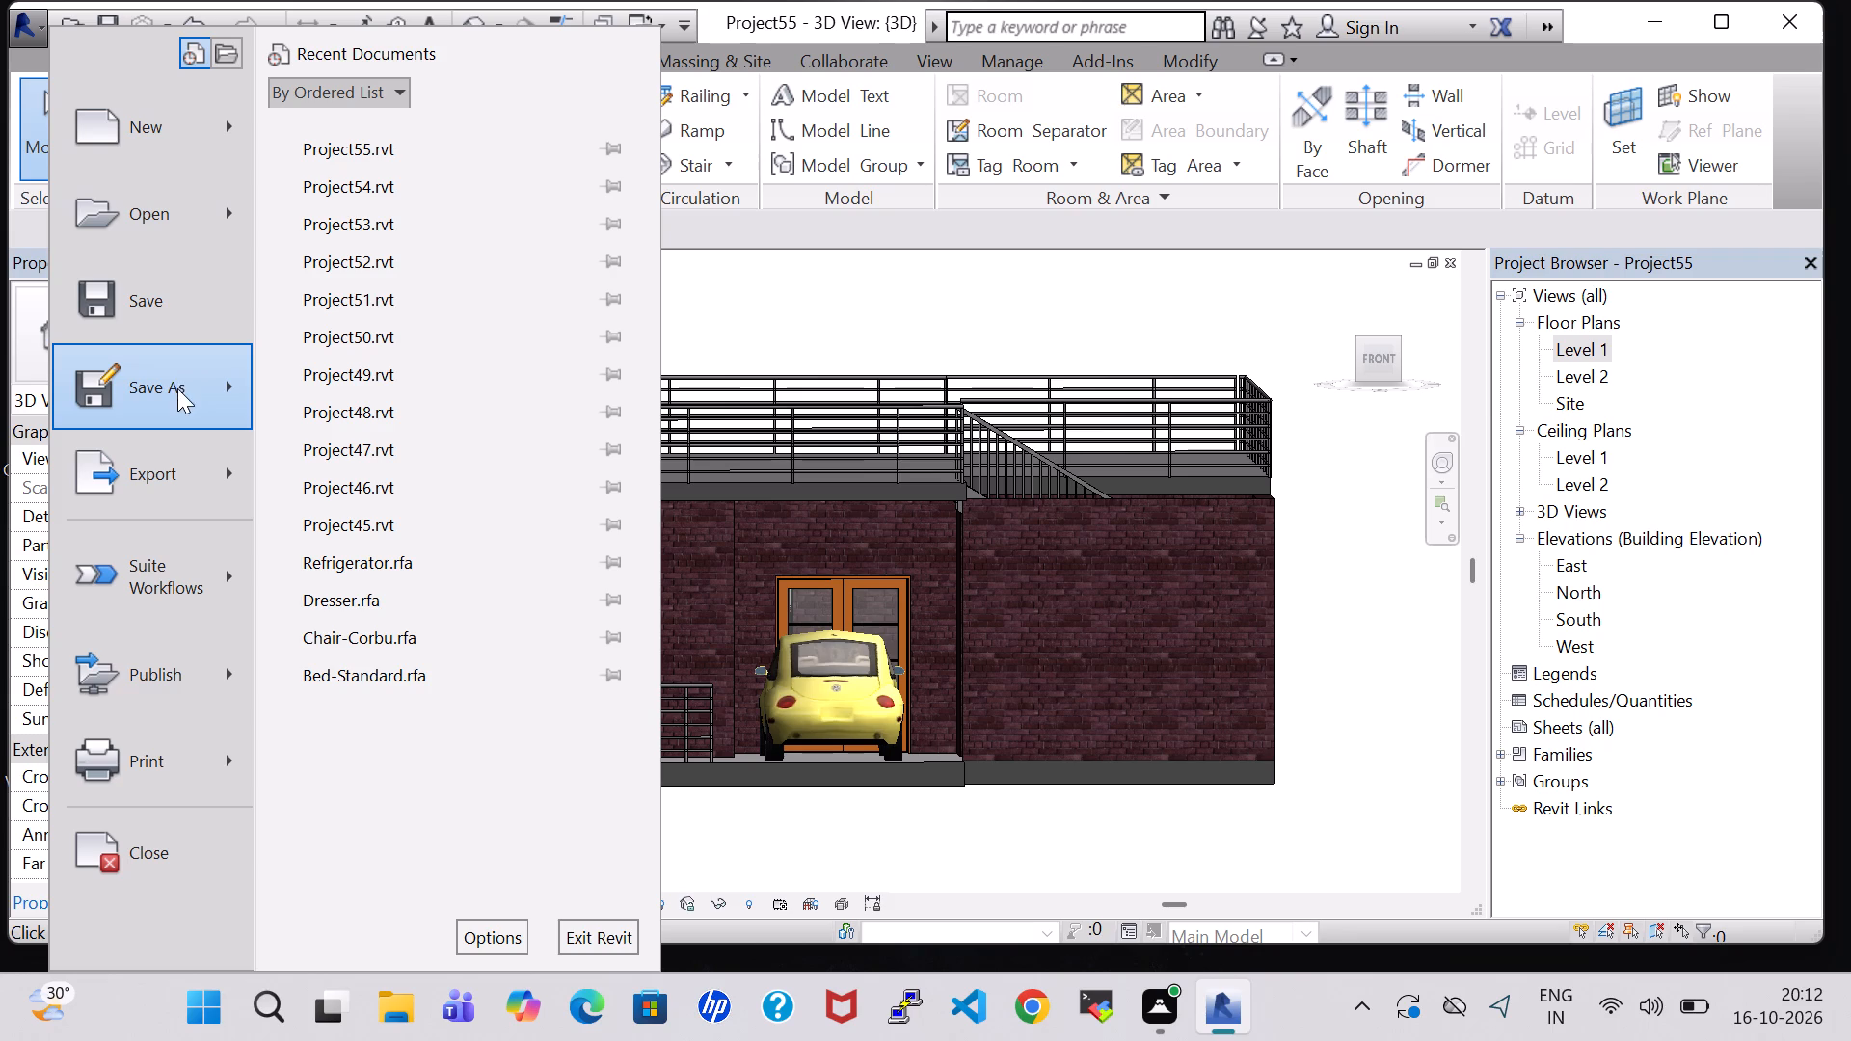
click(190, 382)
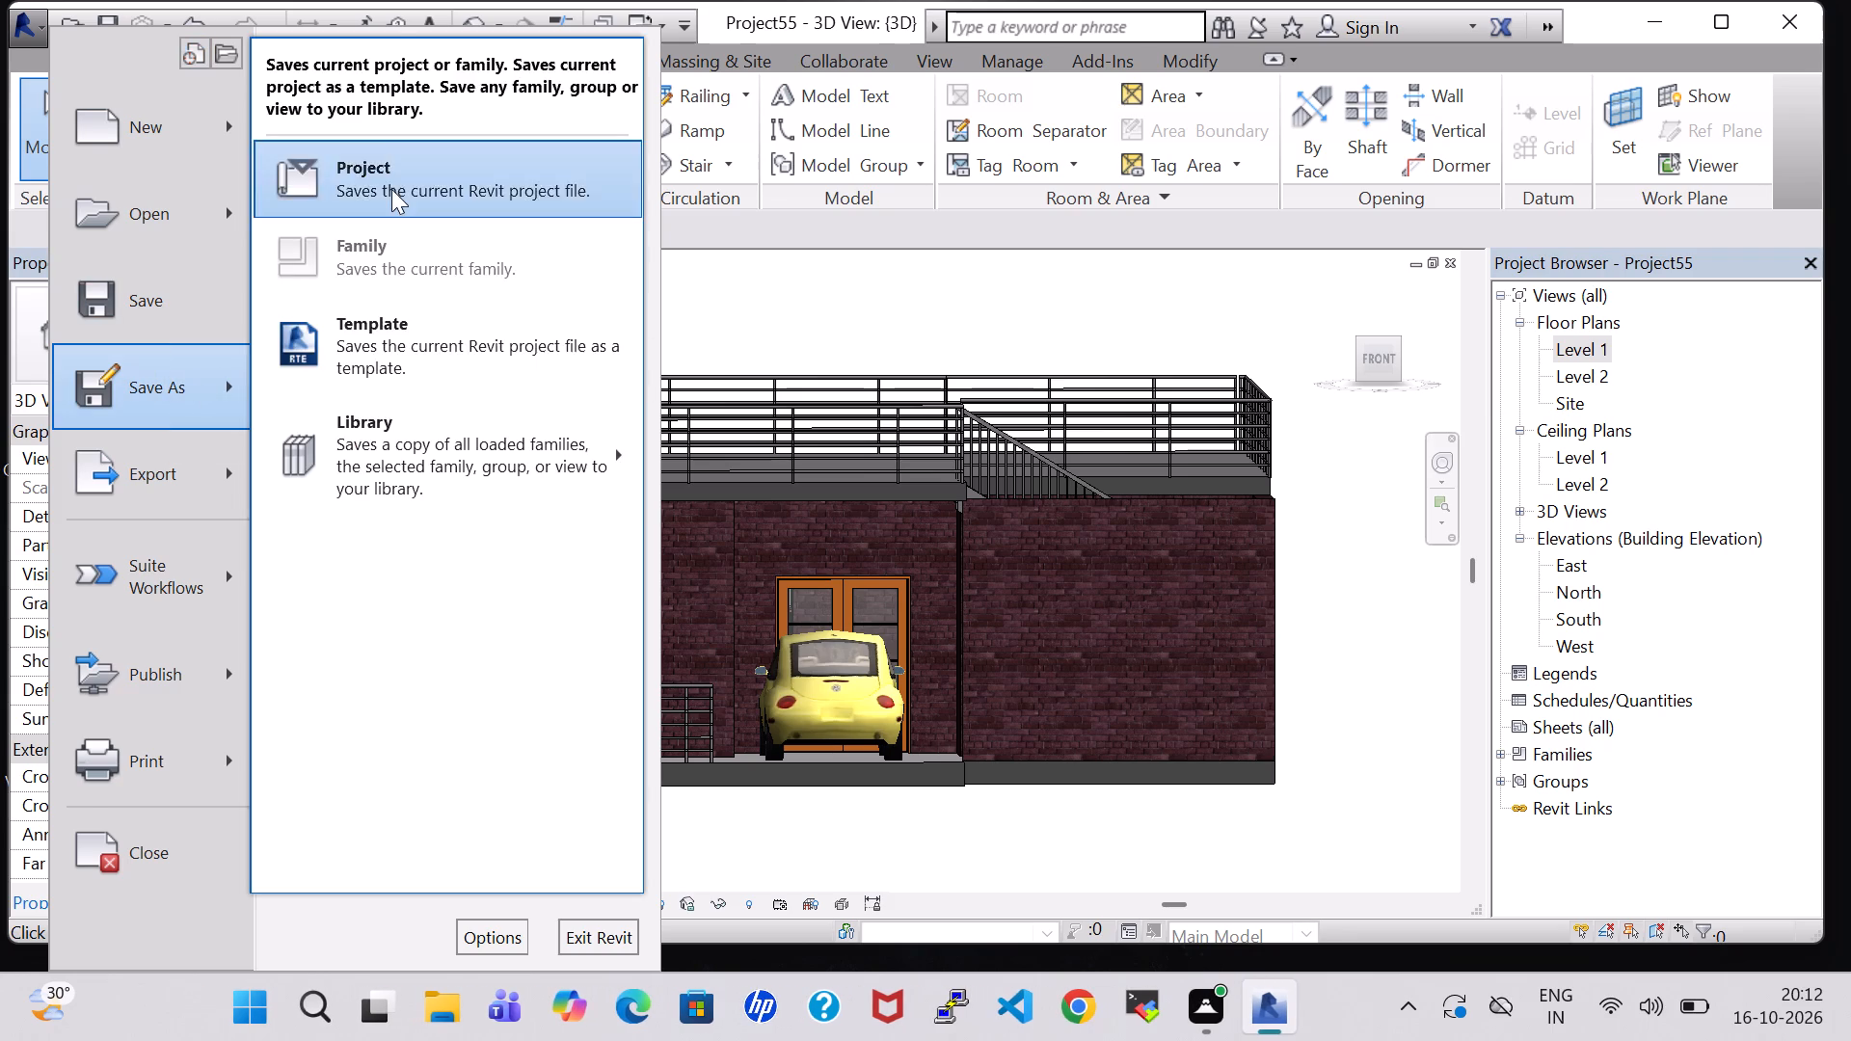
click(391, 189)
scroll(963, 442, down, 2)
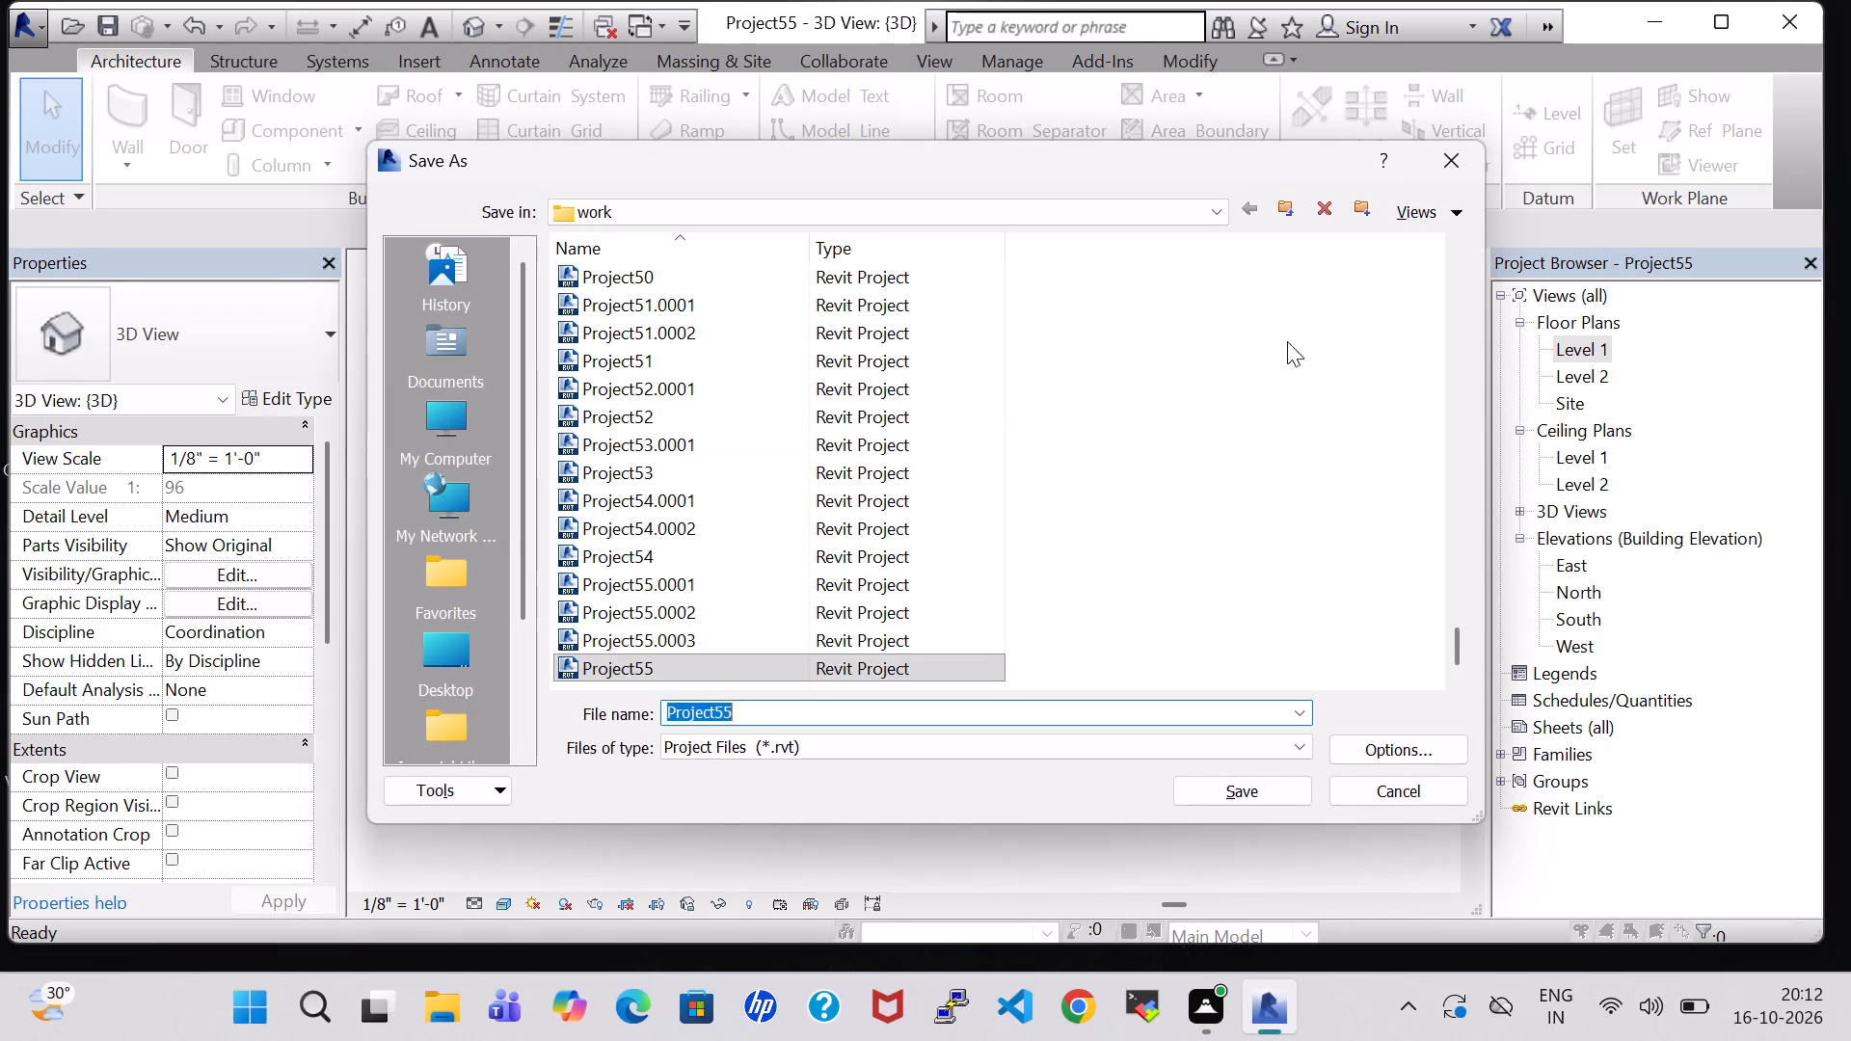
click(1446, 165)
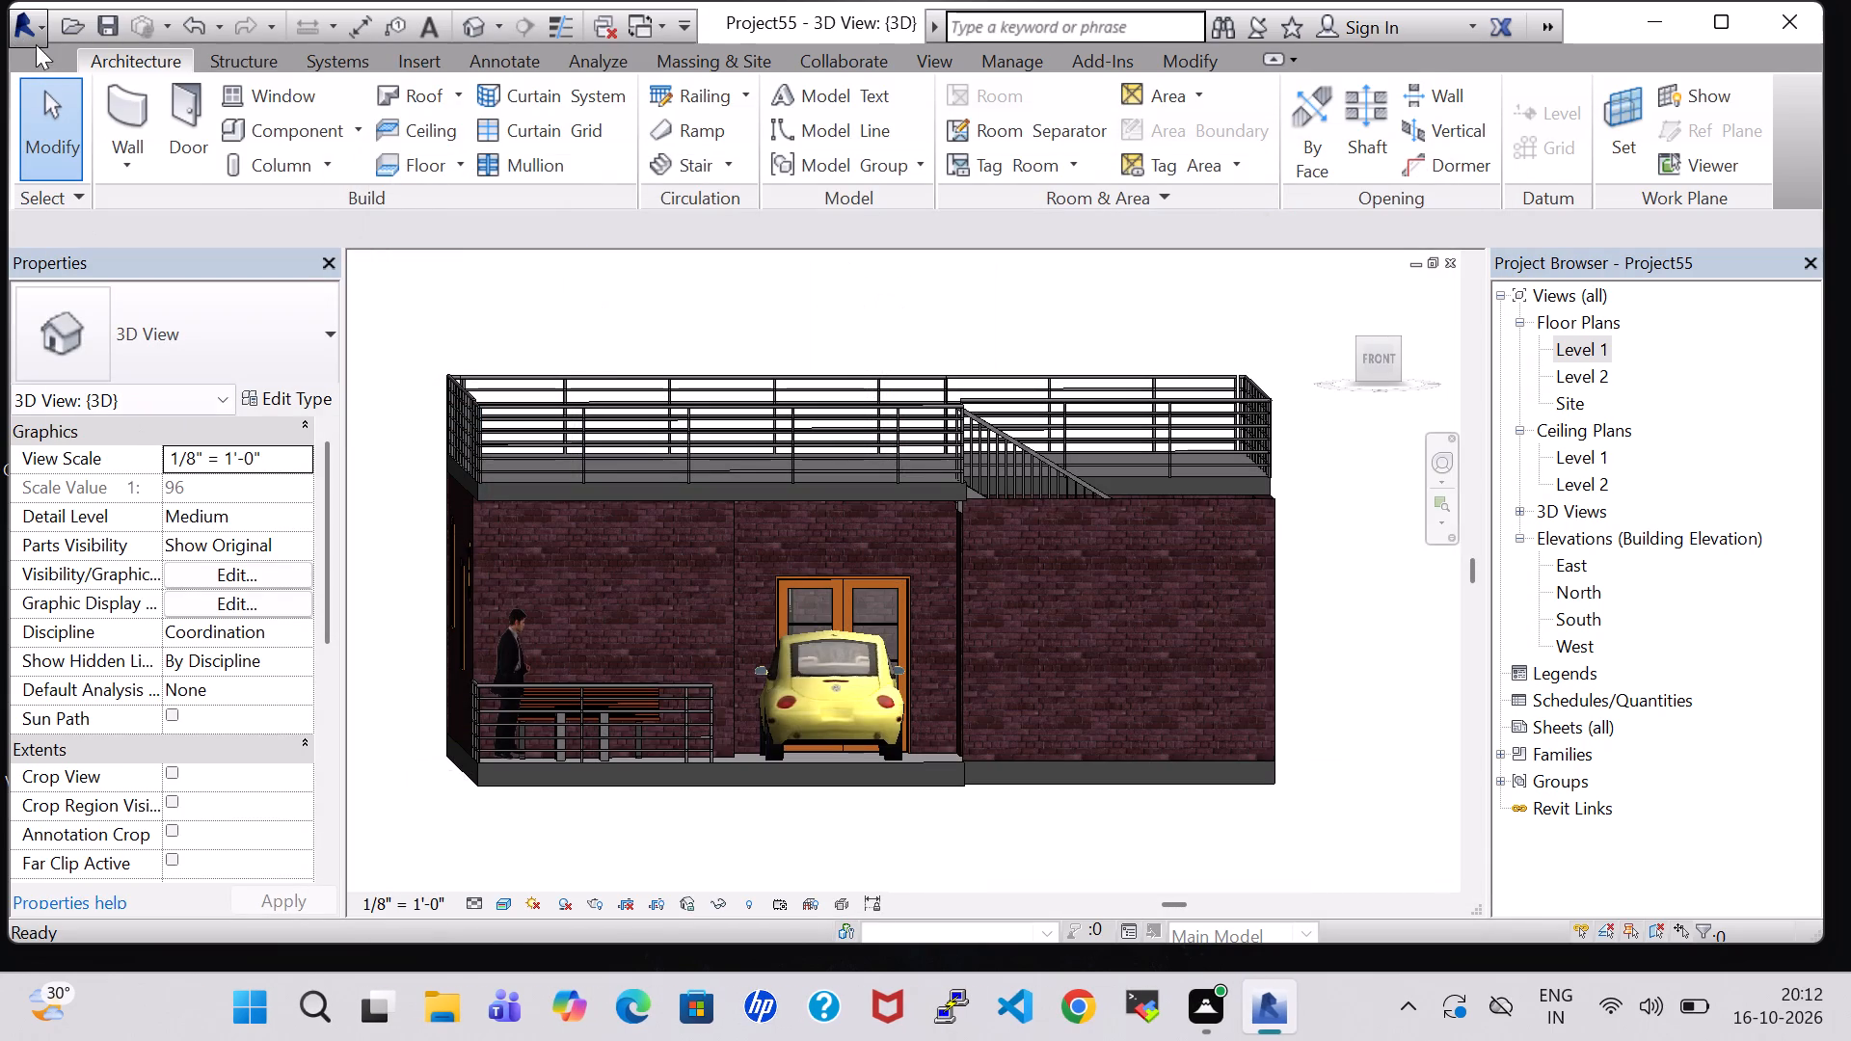
Export the house model as an IFC 2x3 file named Project55 in the work folder.
click(16, 30)
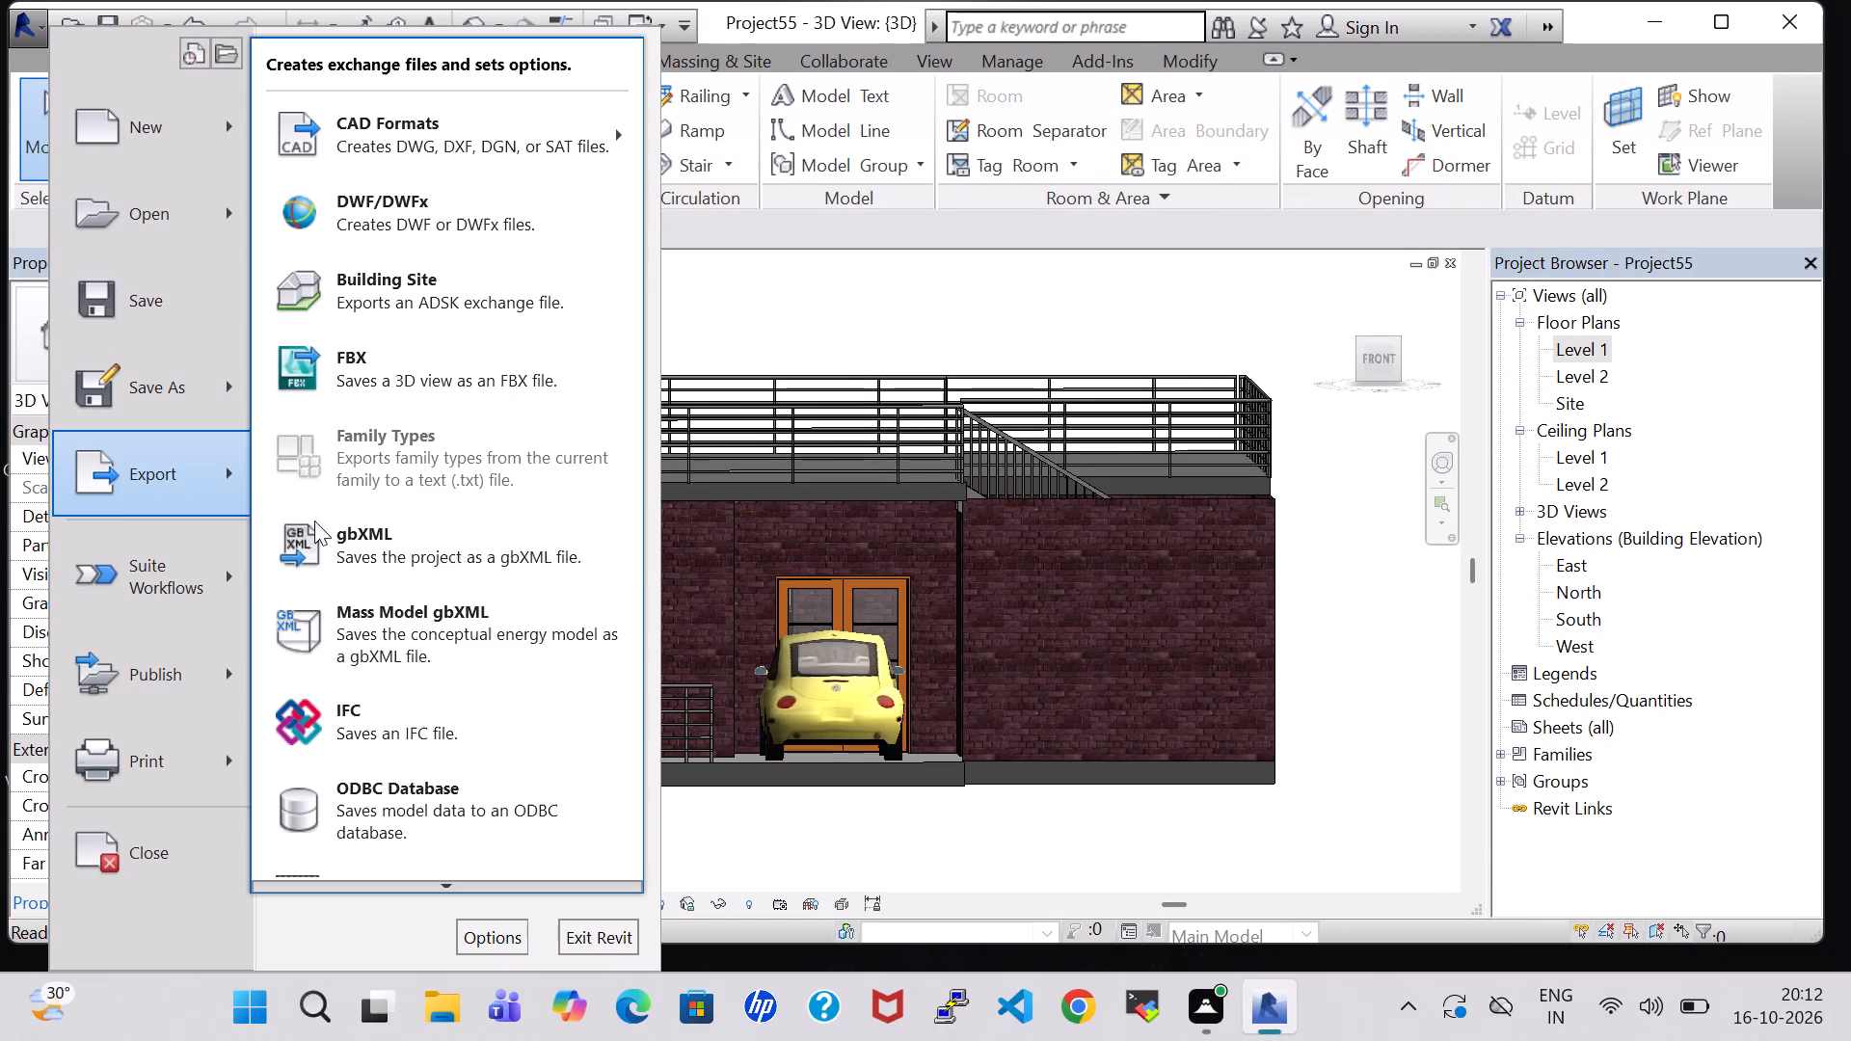
click(383, 693)
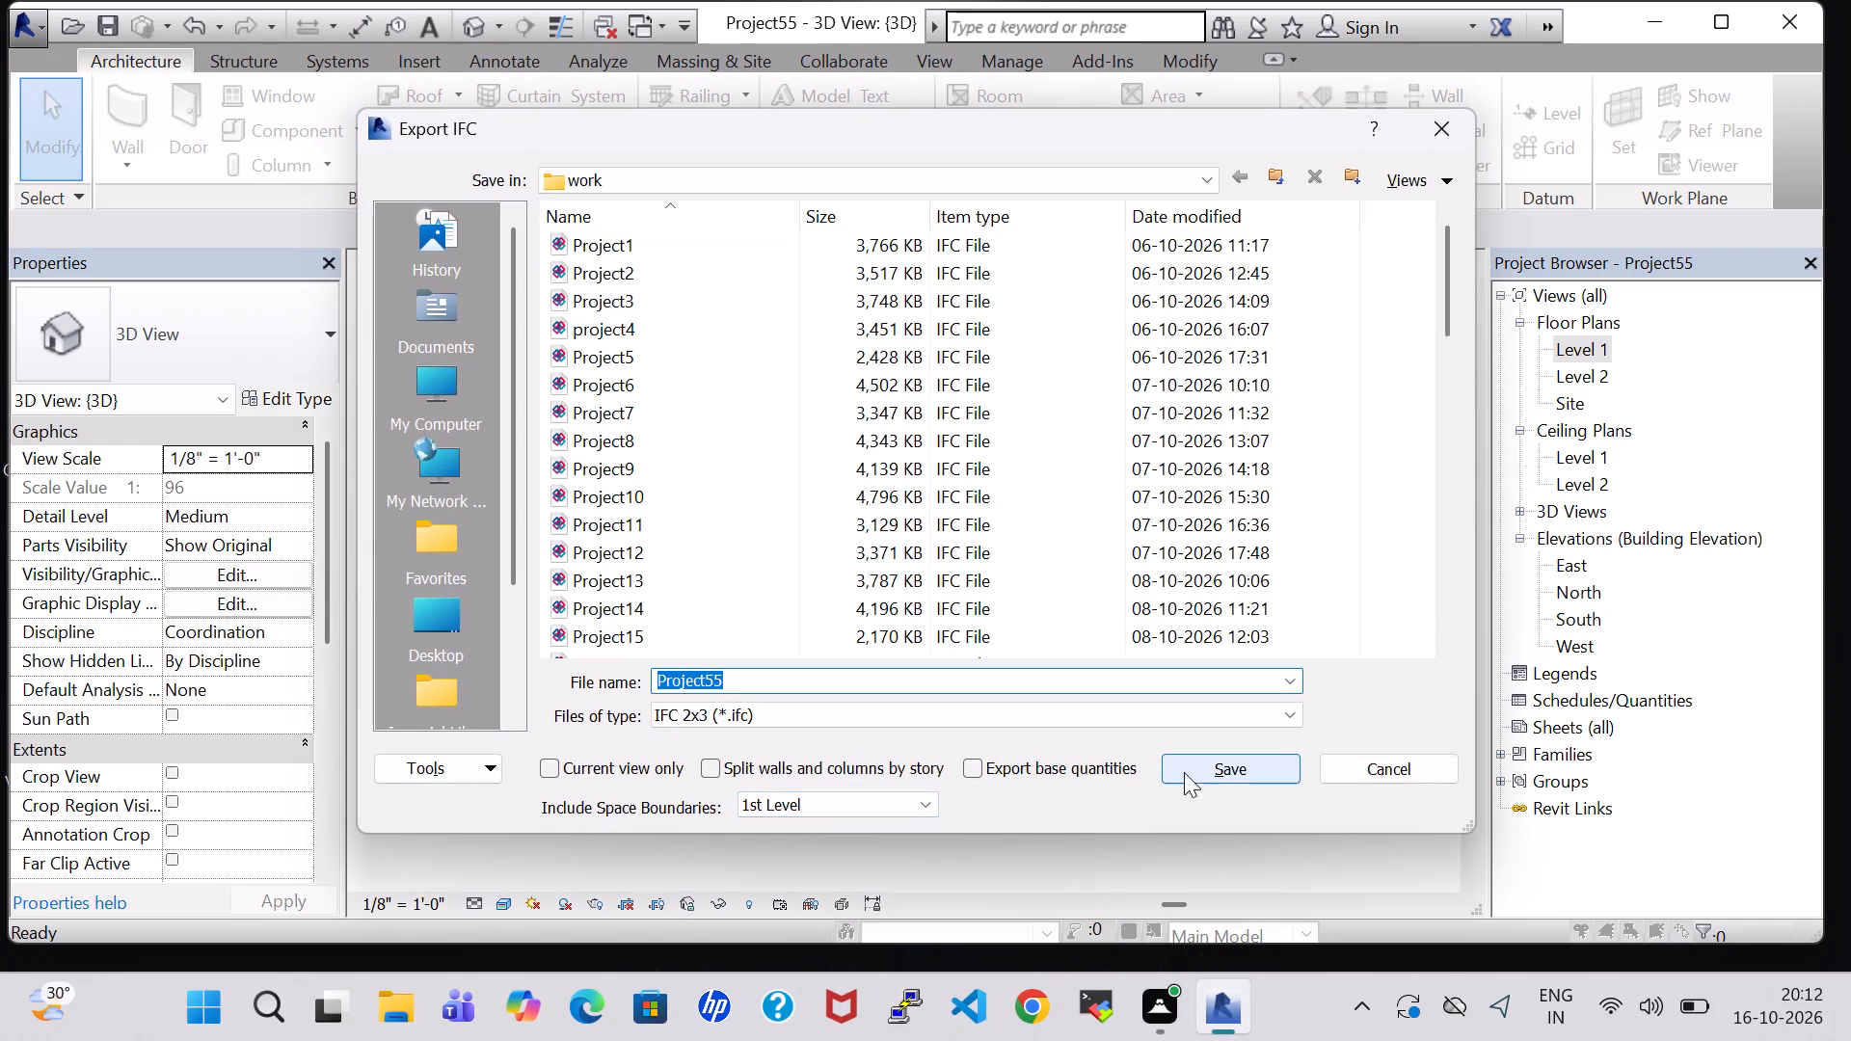
click(1230, 776)
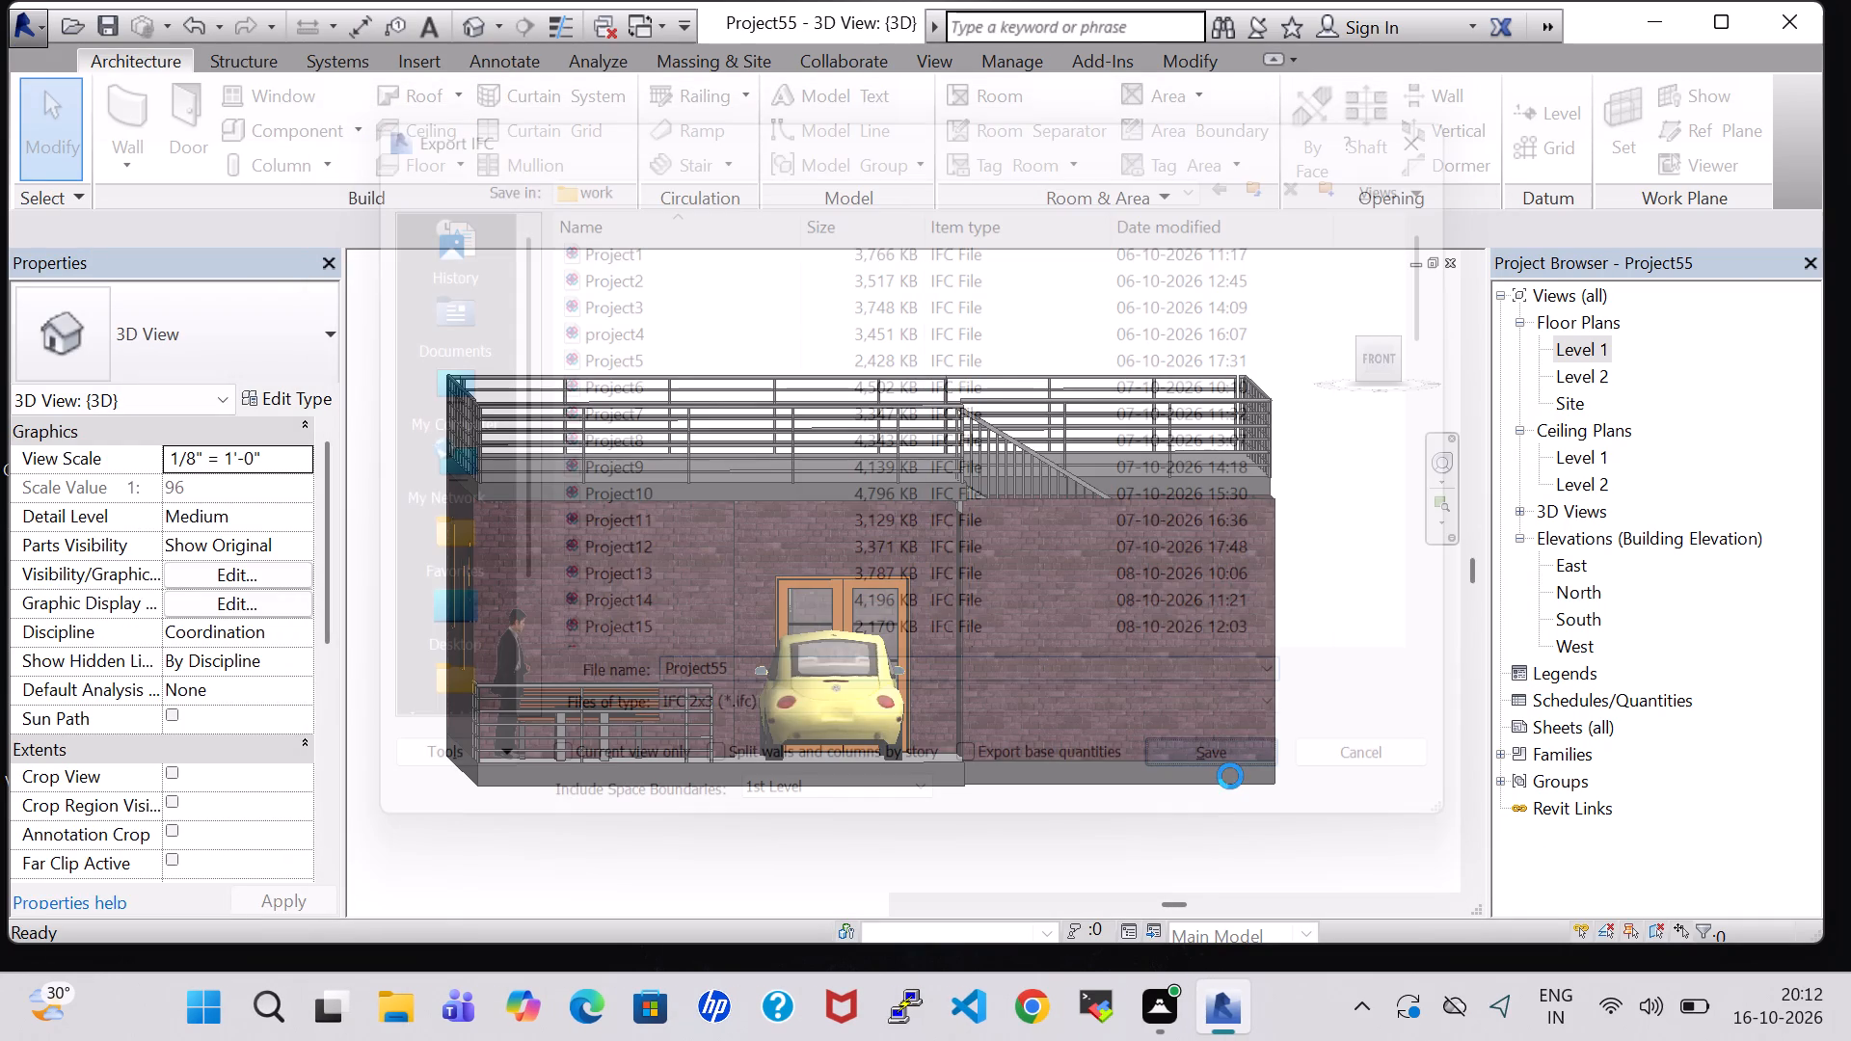